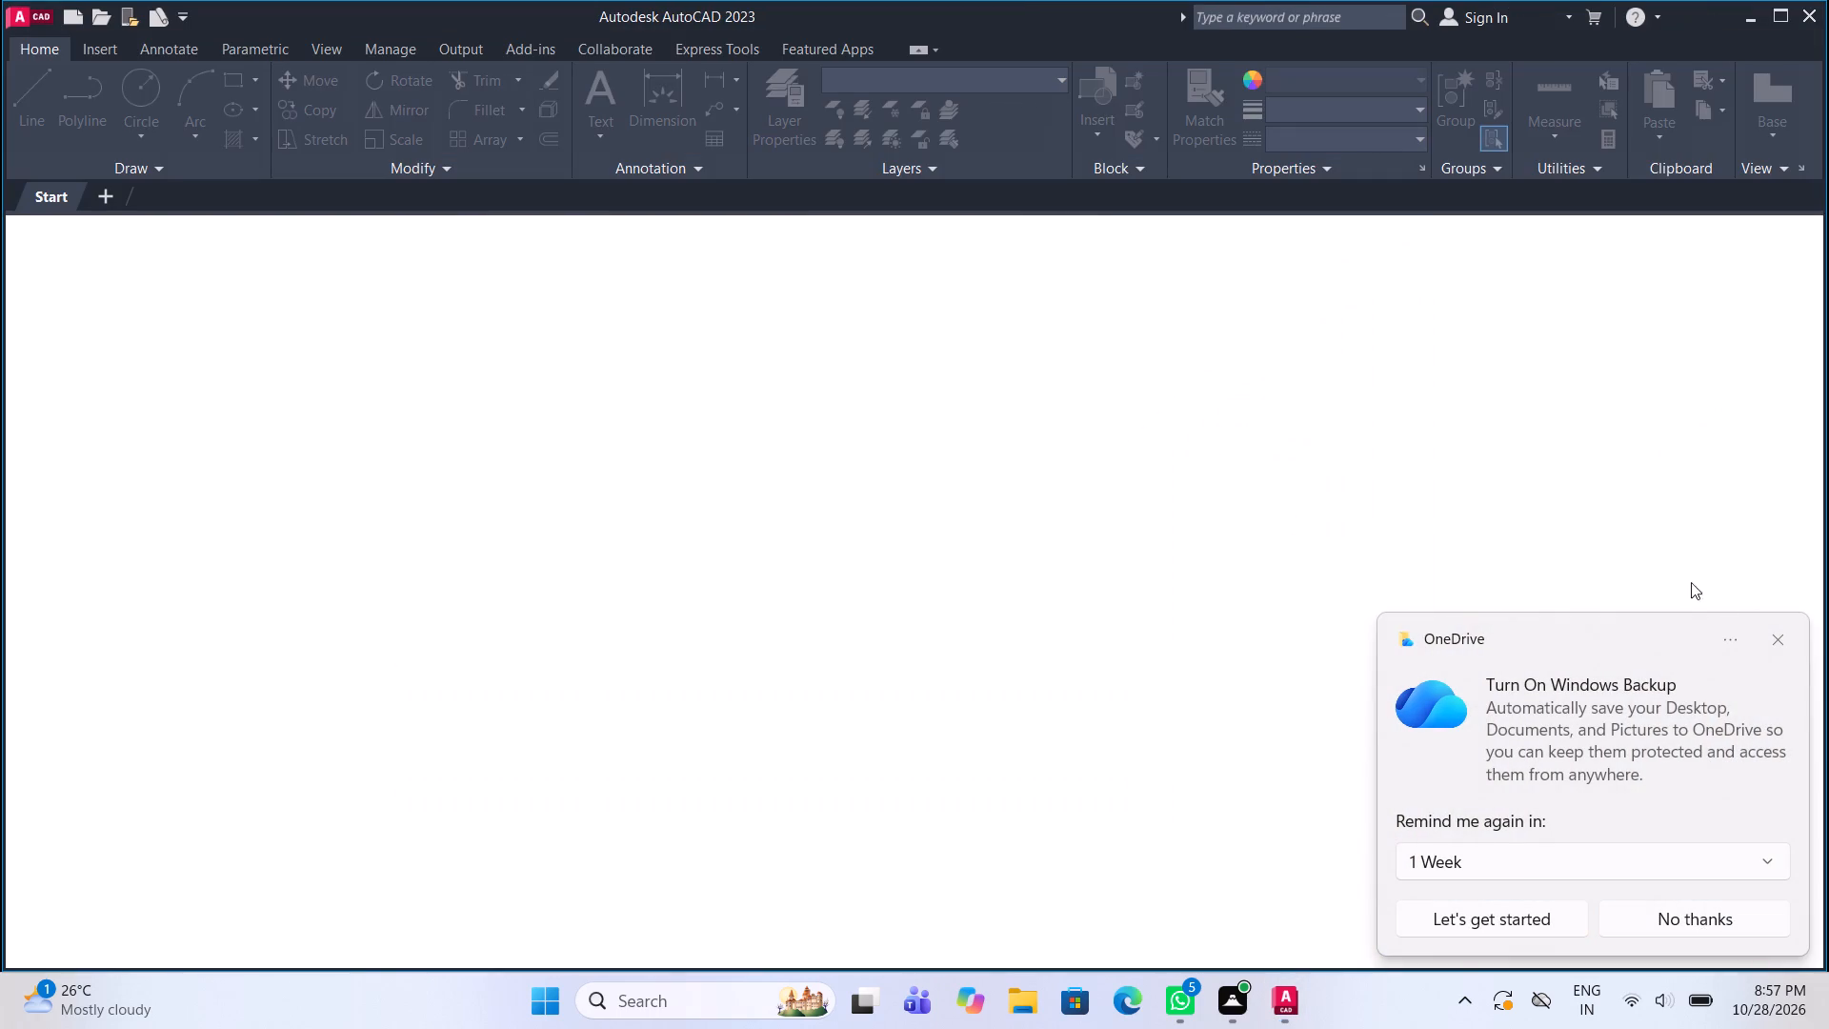
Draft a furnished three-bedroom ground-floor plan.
Dismiss the OneDrive backup notification and start a new blank drawing.
{"action": "left_click", "coordinate": [1785, 638]}
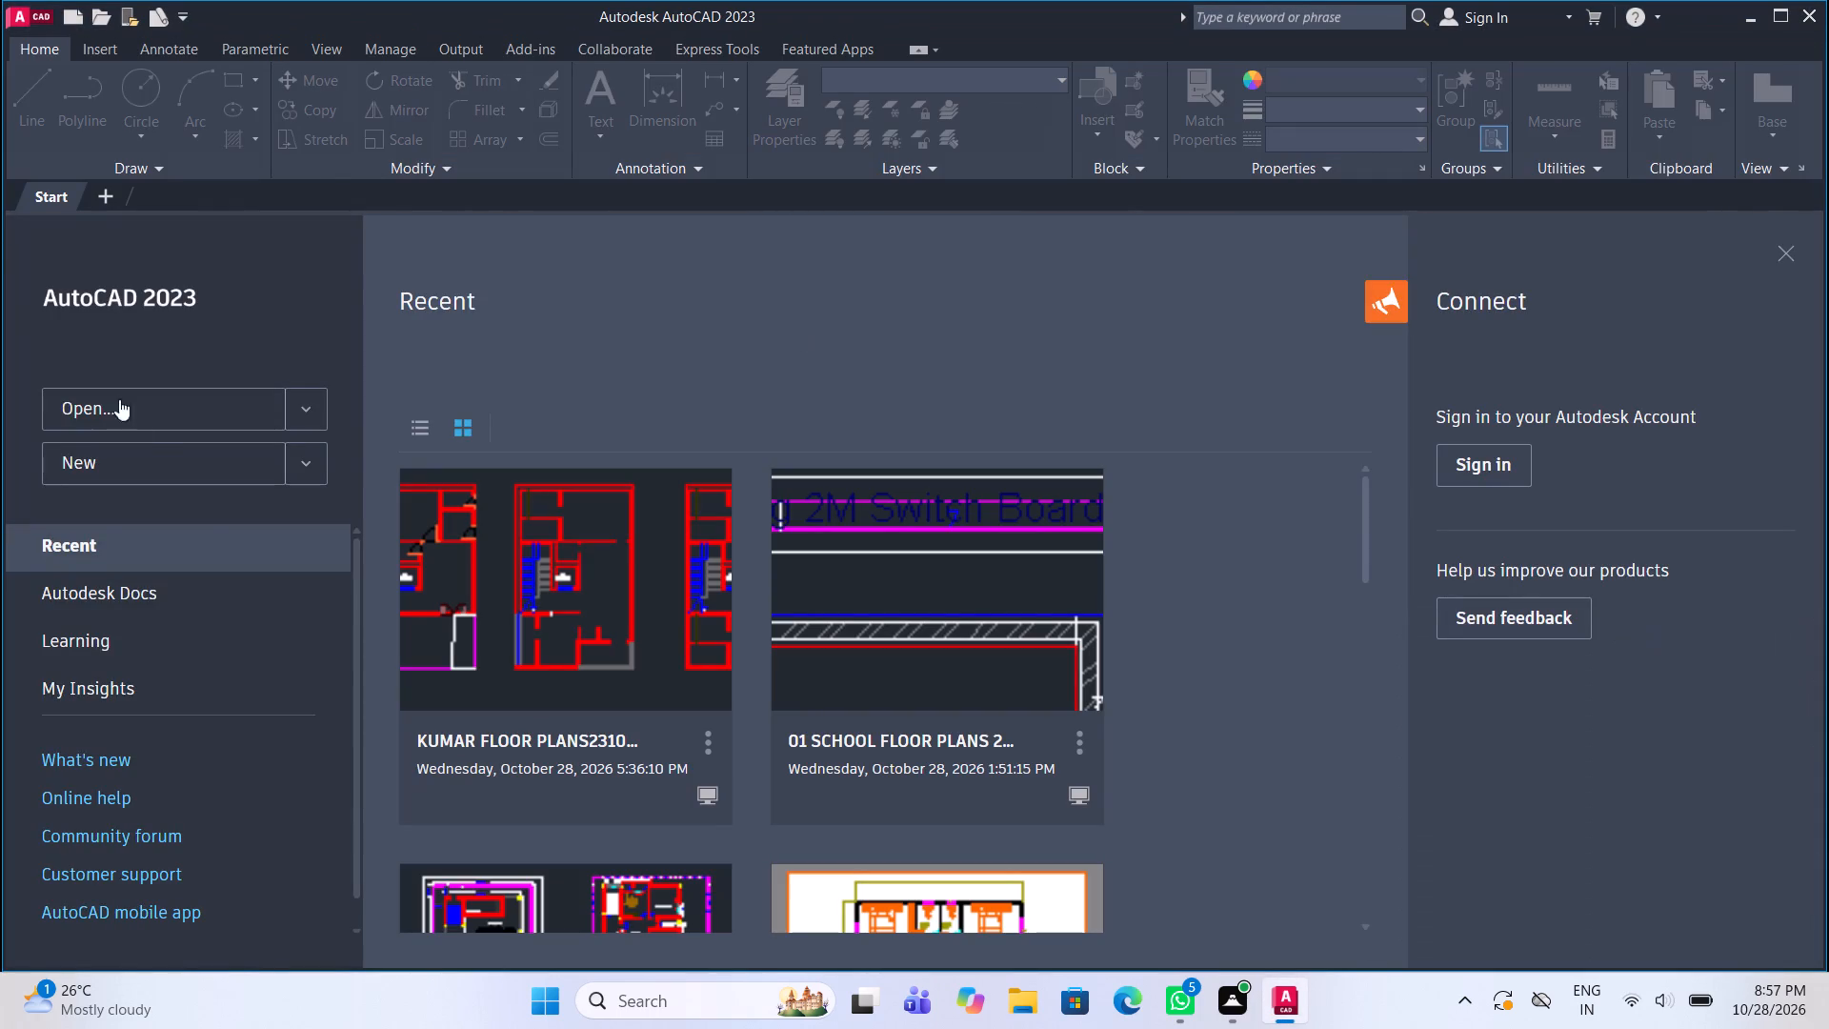
{"action": "left_click", "coordinate": [154, 455]}
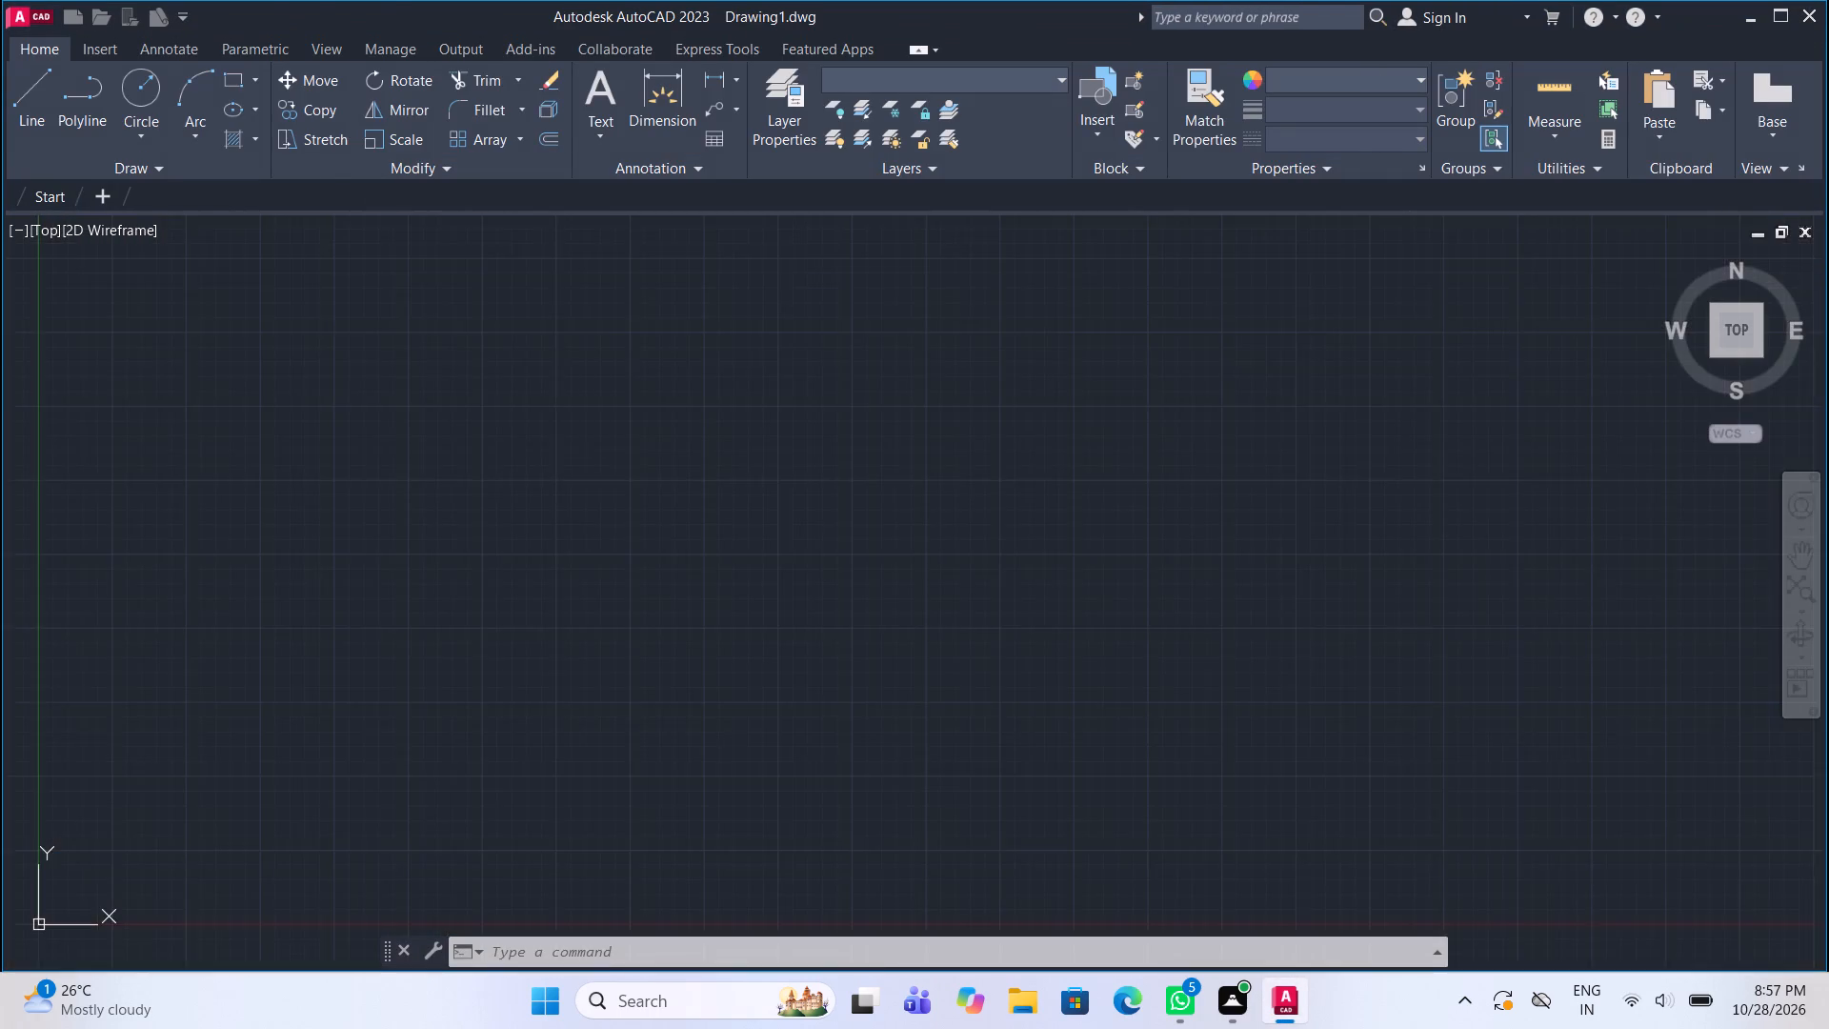
Check the open and save settings in the Options dialog.
{"action": "type", "text": "op"}
{"action": "key", "text": "Return"}
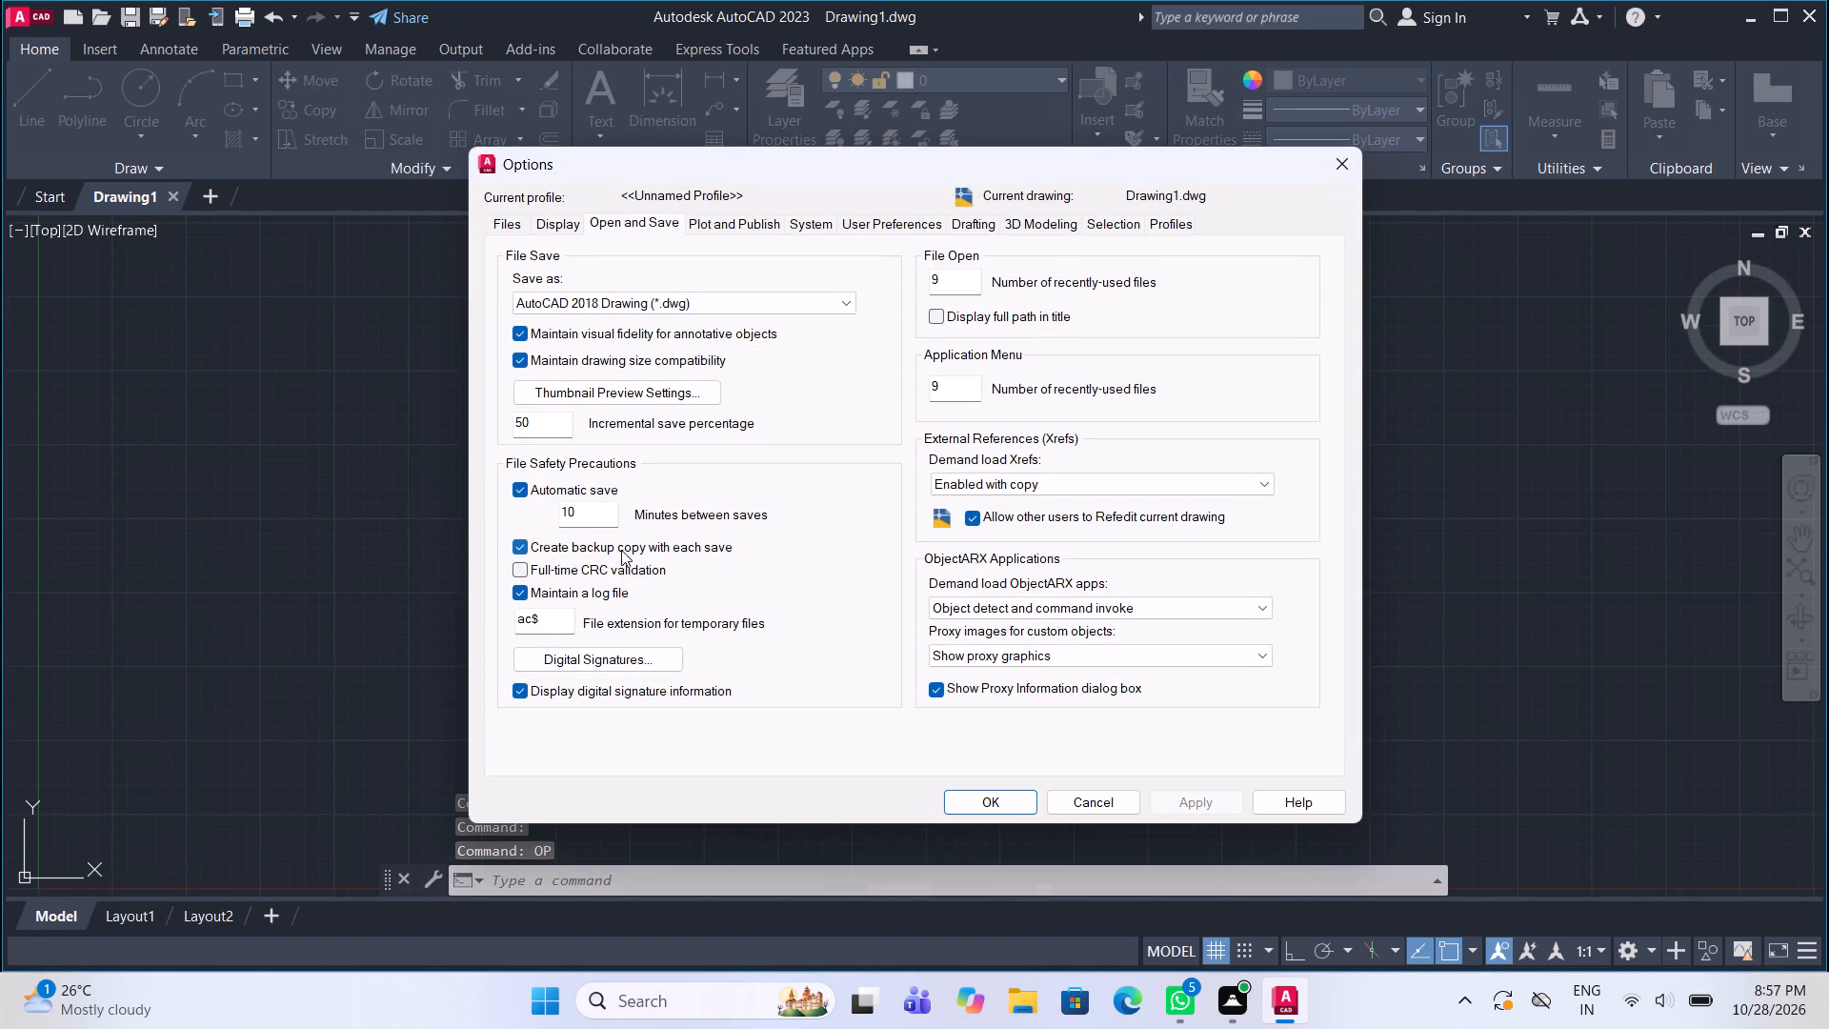
{"action": "left_click", "coordinate": [1012, 799]}
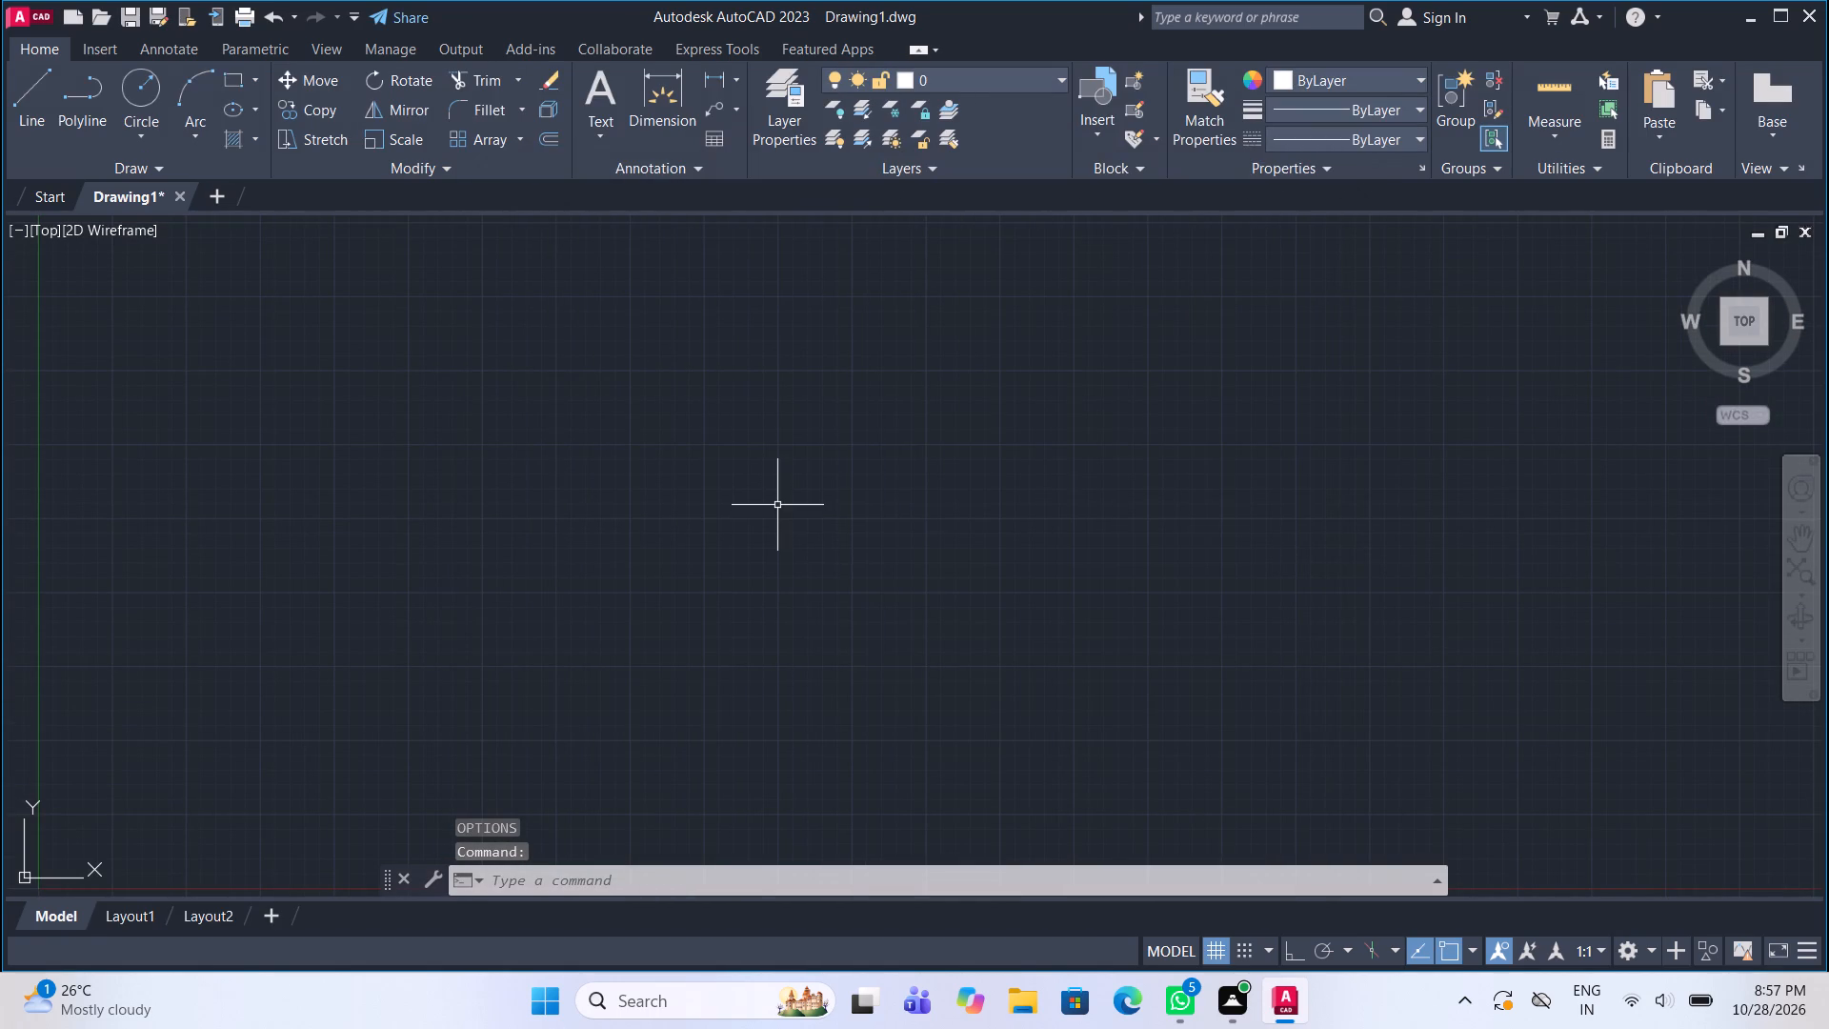
Set the drawing units to Architectural length with 0'-0" precision.
{"action": "type", "text": "un"}
{"action": "key", "text": "Return"}
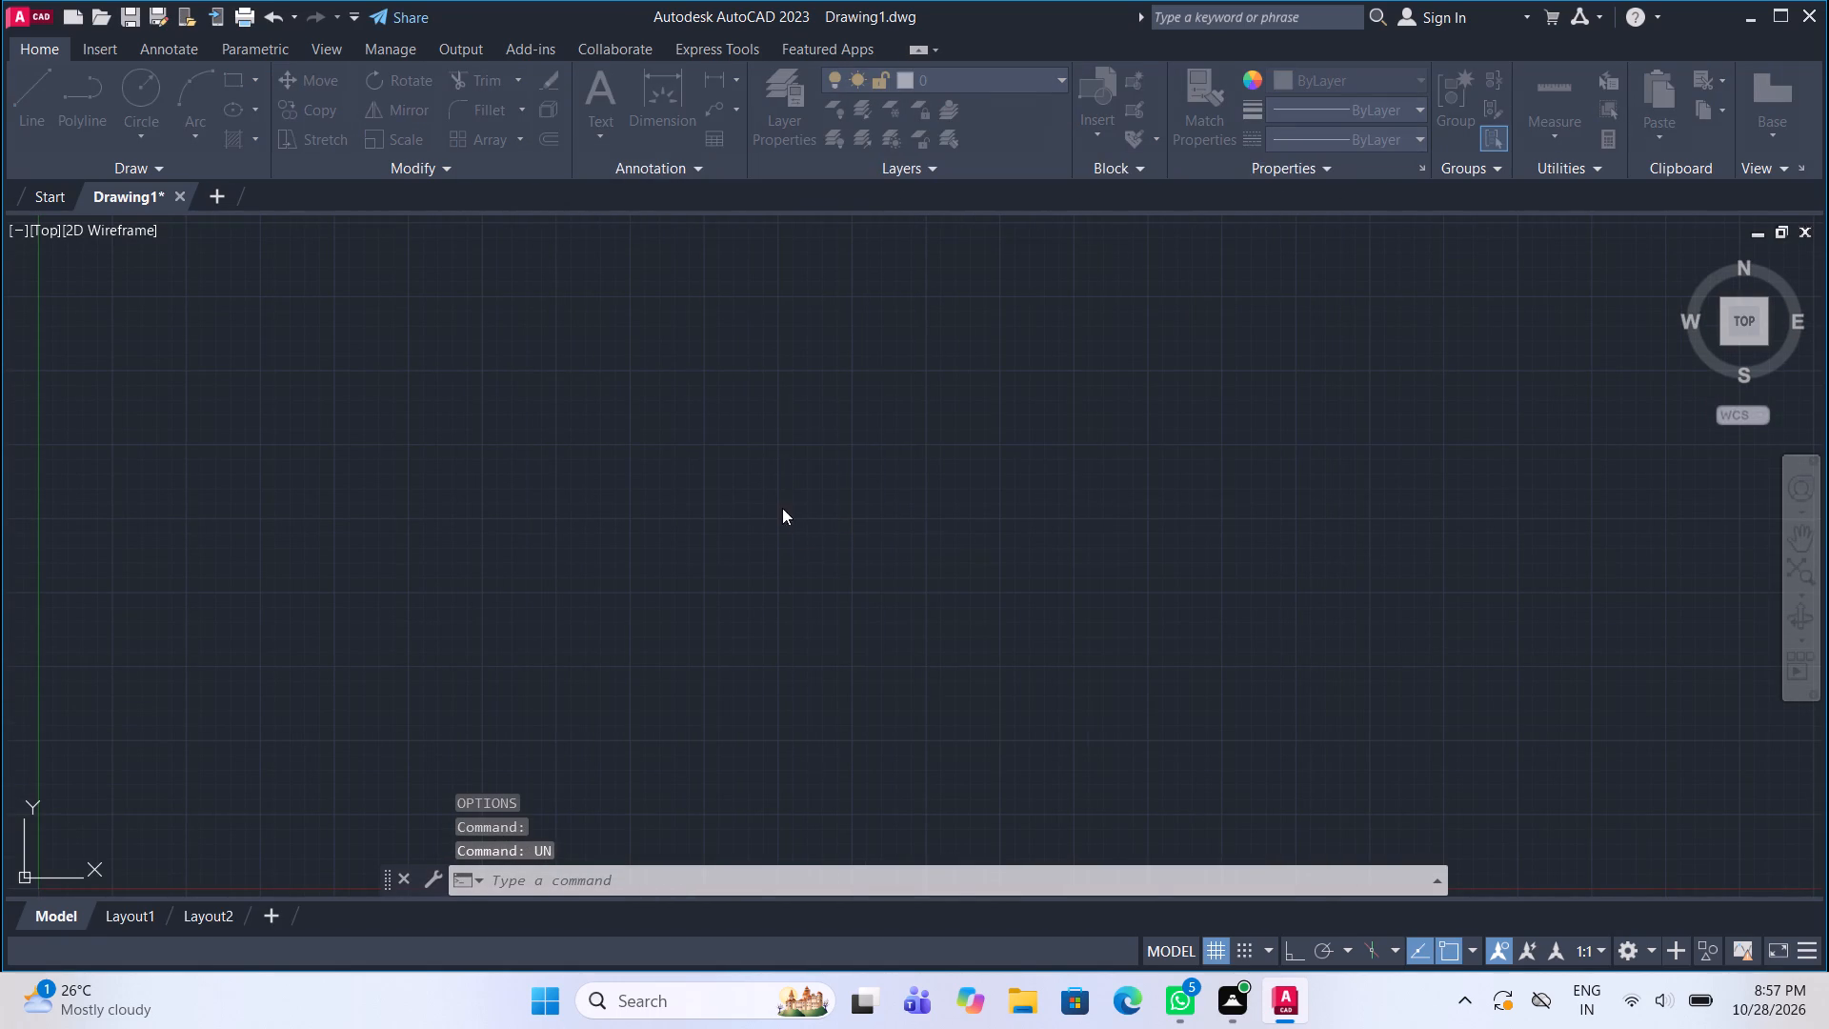
{"action": "left_click", "coordinate": [840, 338]}
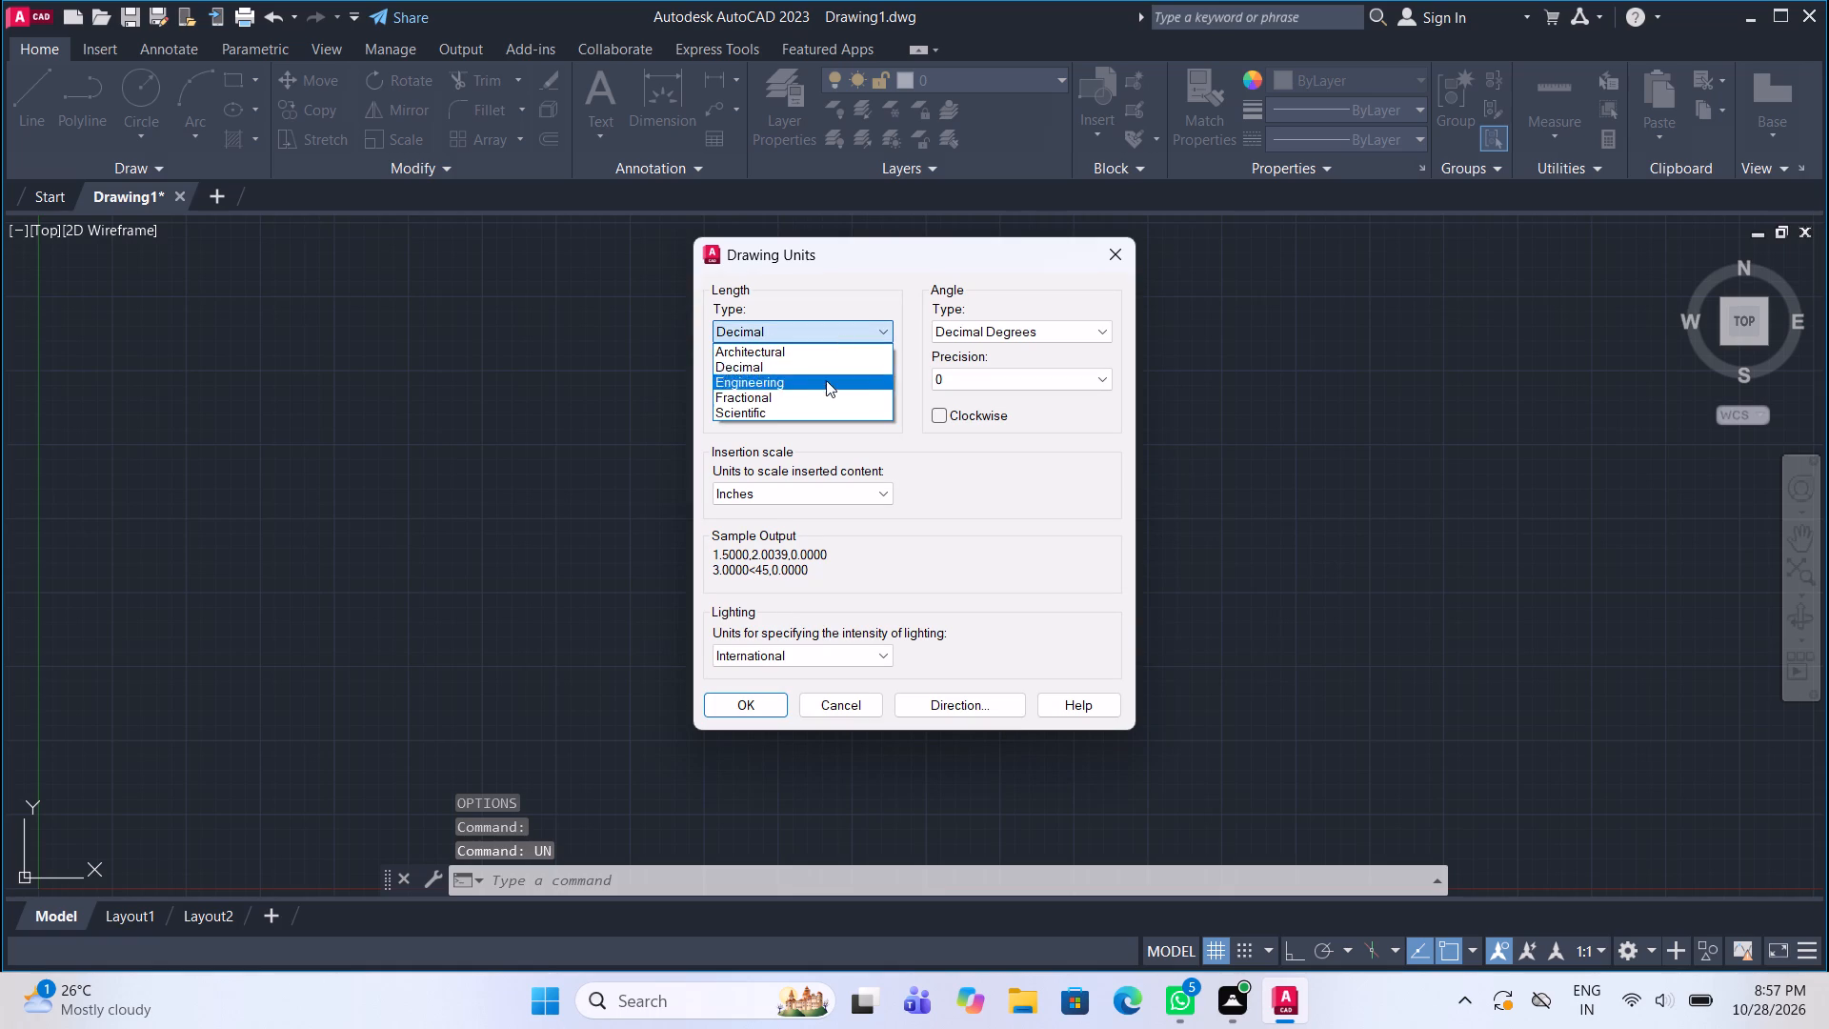
{"action": "left_click", "coordinate": [816, 354]}
{"action": "left_click", "coordinate": [814, 377]}
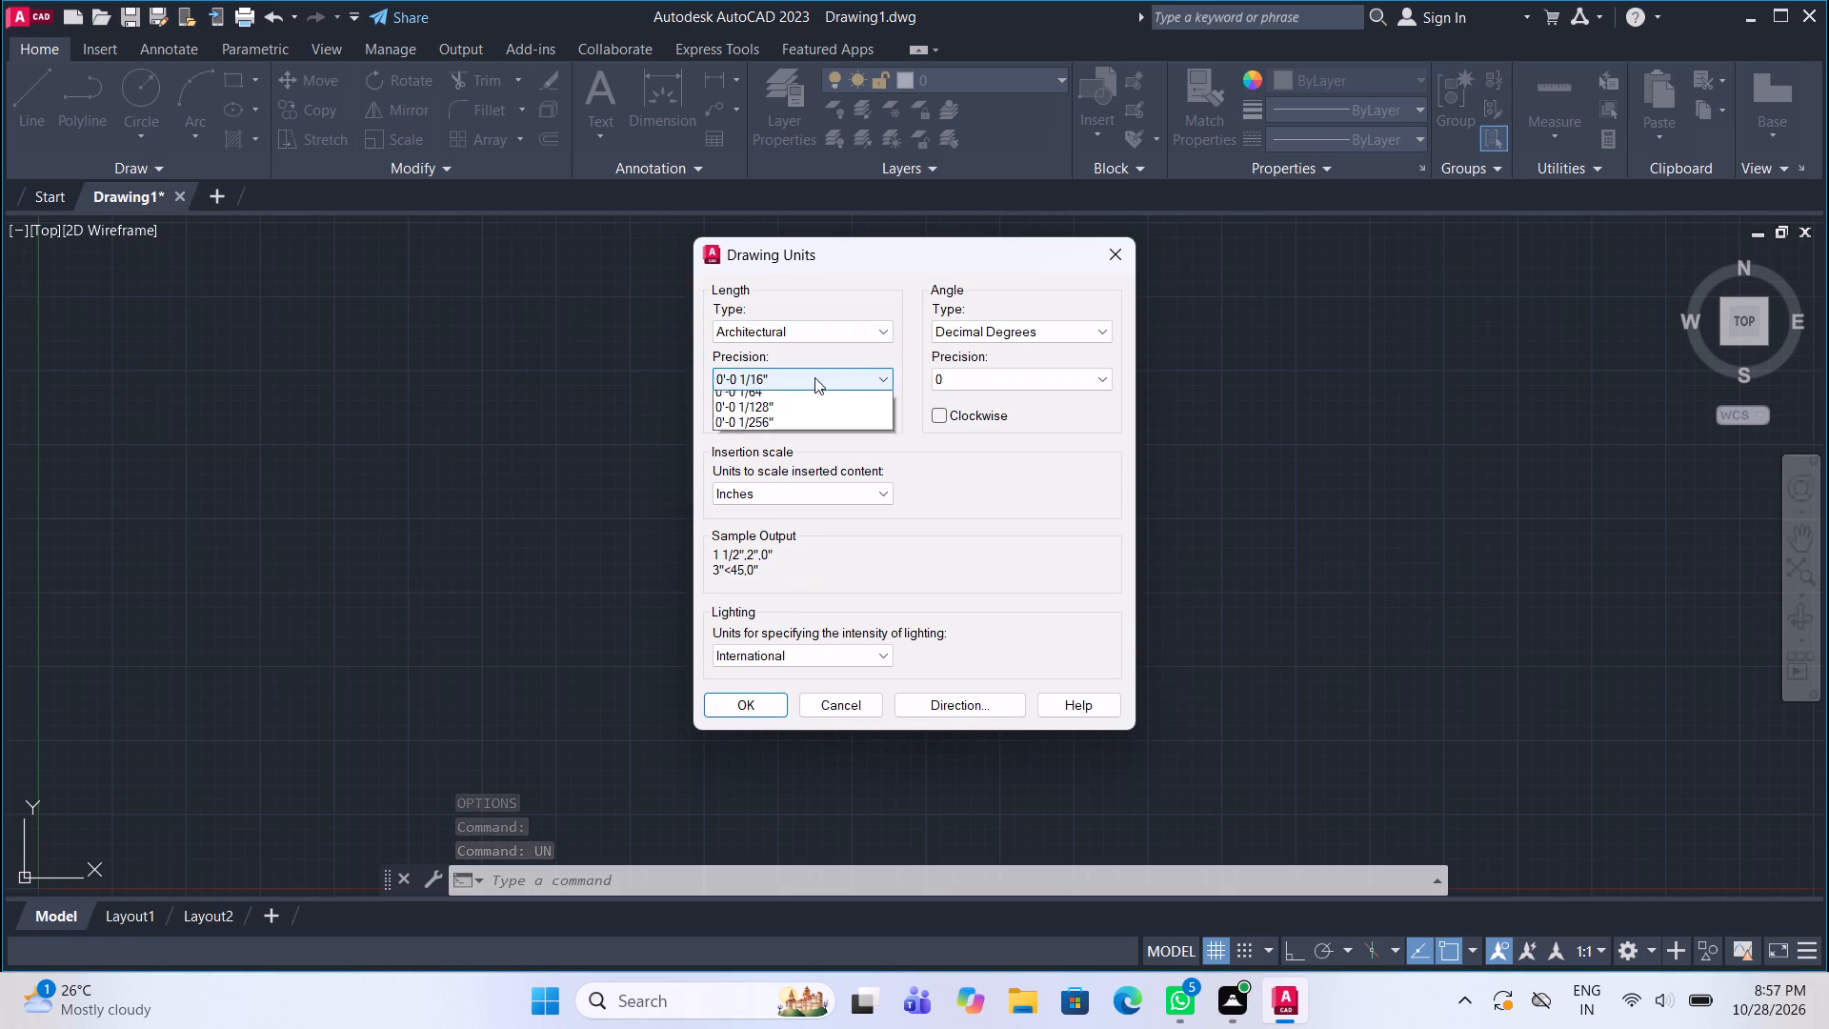
{"action": "left_click", "coordinate": [802, 393]}
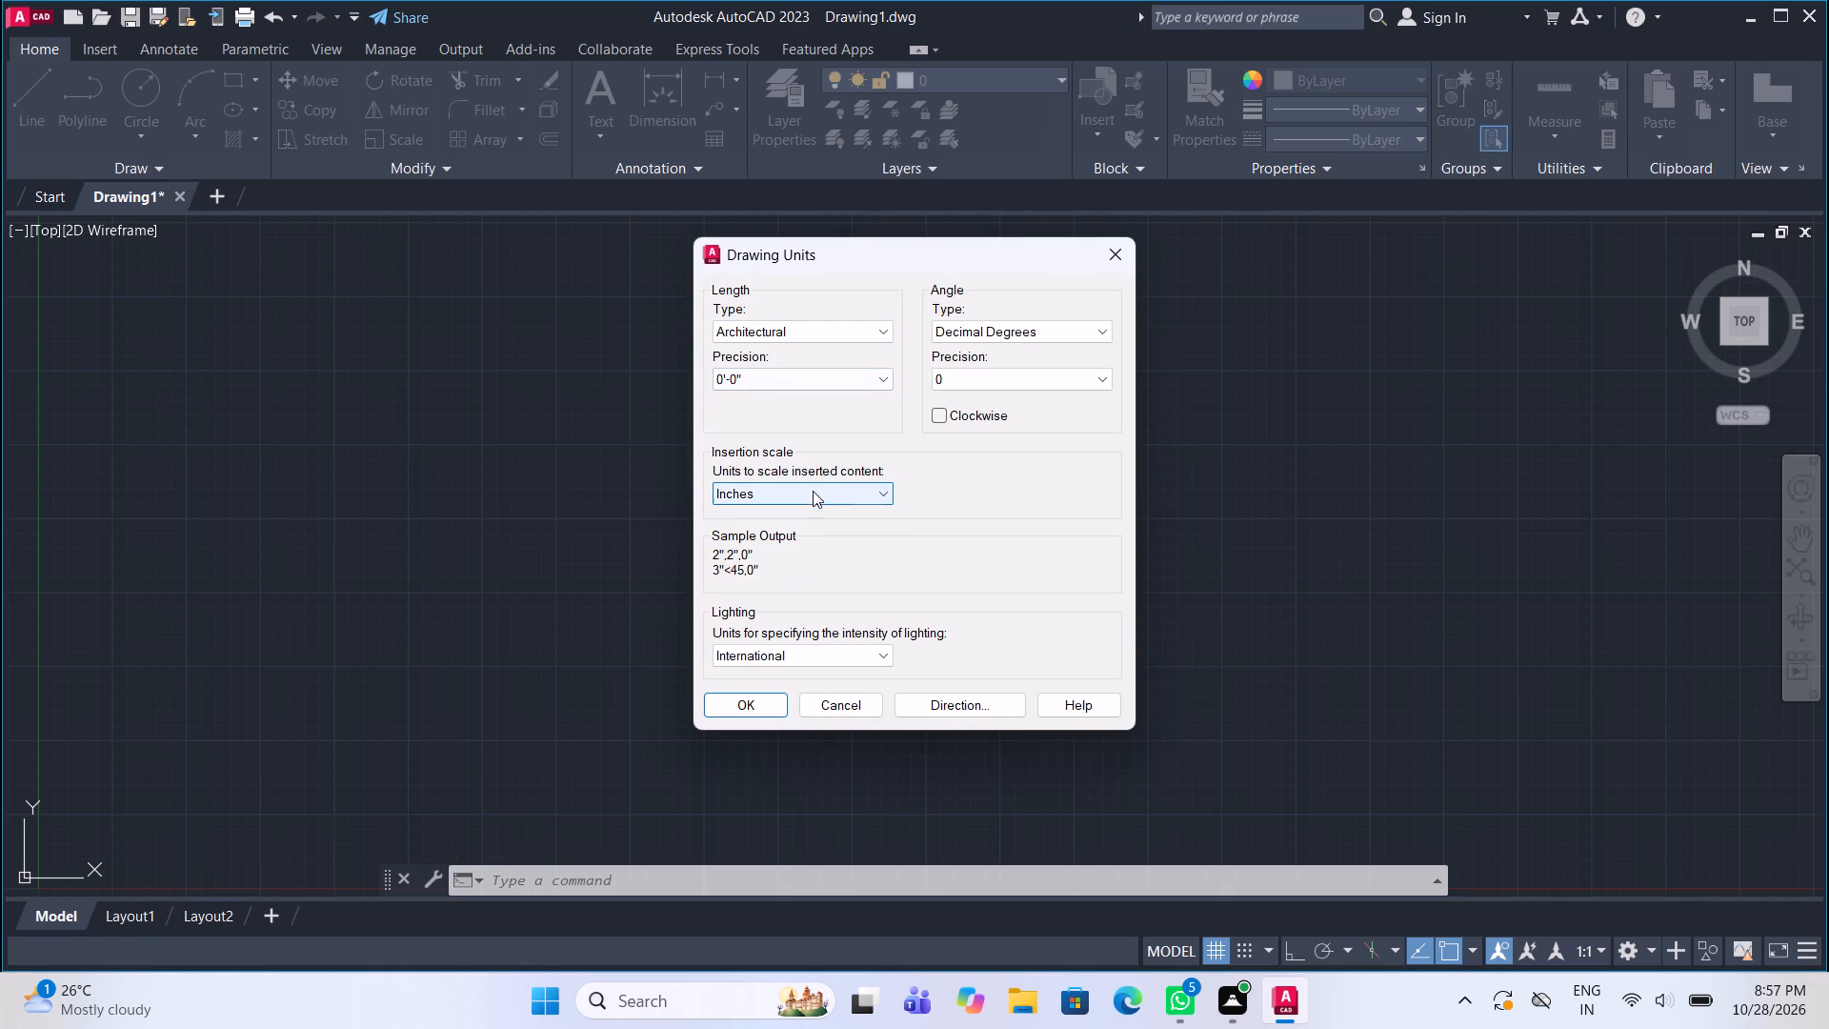
{"action": "left_click", "coordinate": [763, 710]}
Turn off the grid display in the drawing area.
{"action": "key", "text": "F7"}
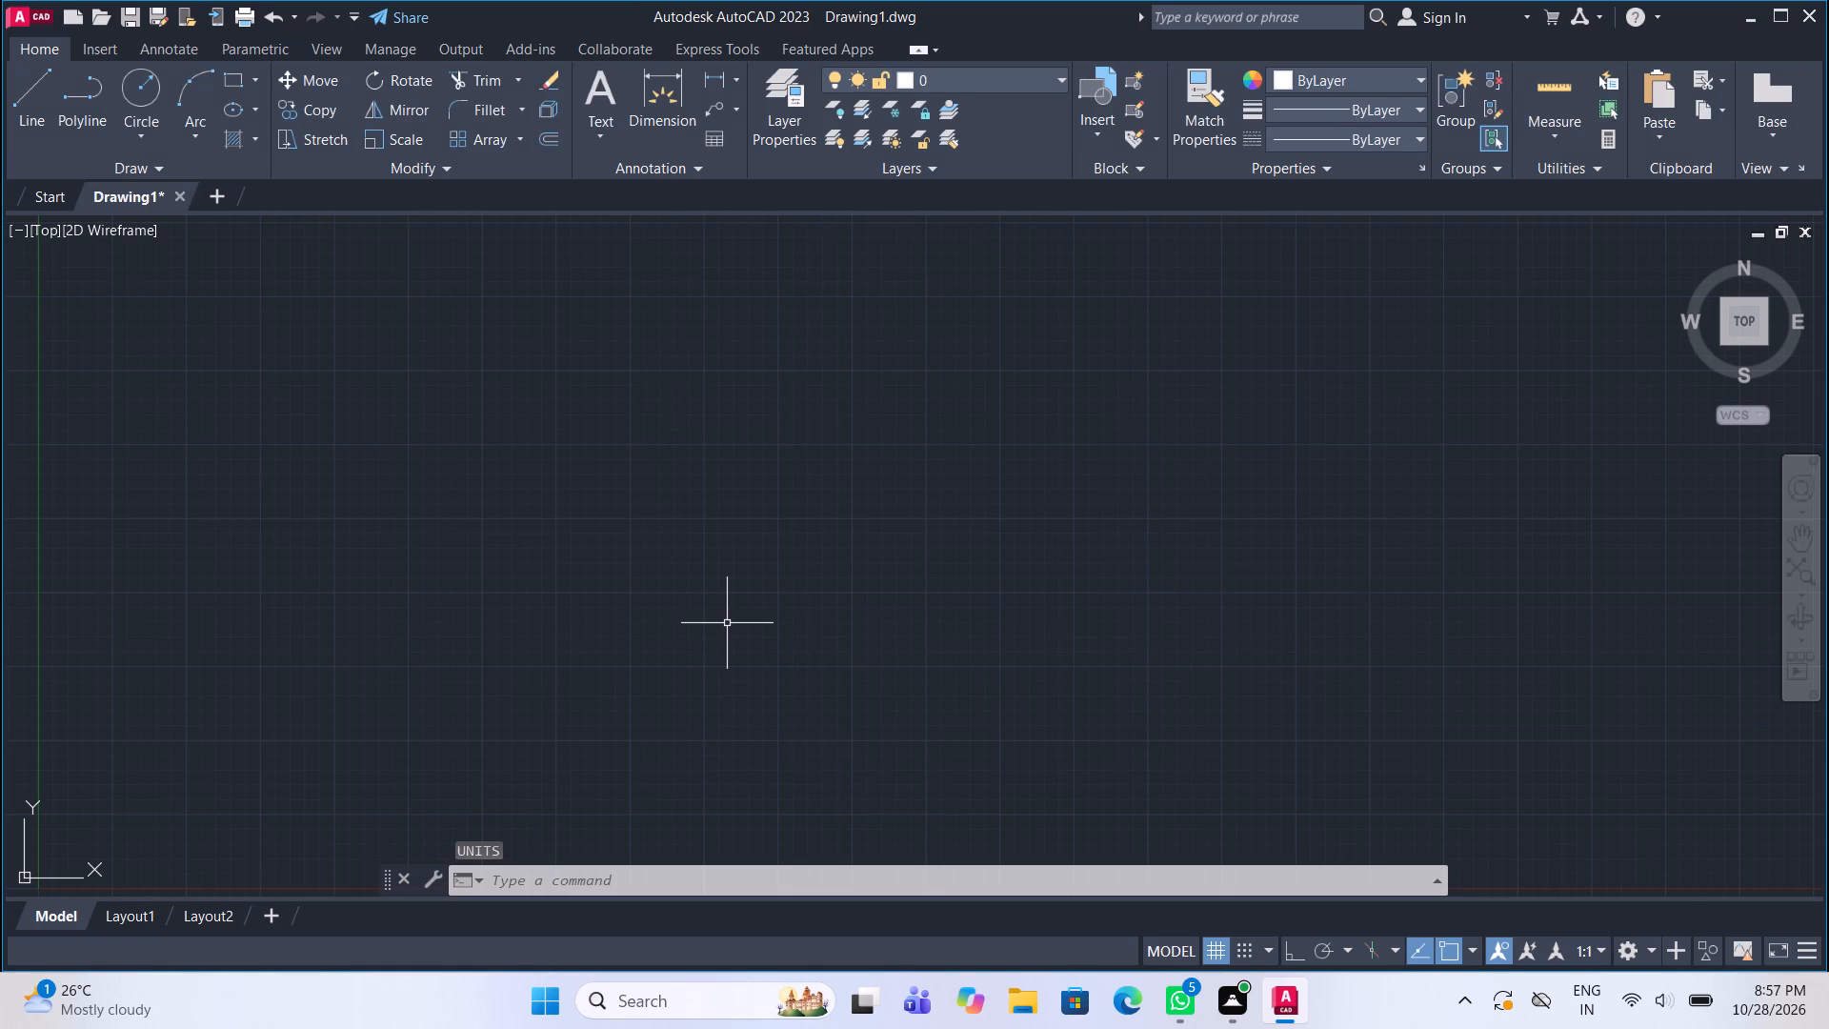
Modify the Standard dimension style's primary units to Architectural format with 0'-0" precision.
{"action": "type", "text": "dim"}
{"action": "left_click", "coordinate": [814, 696]}
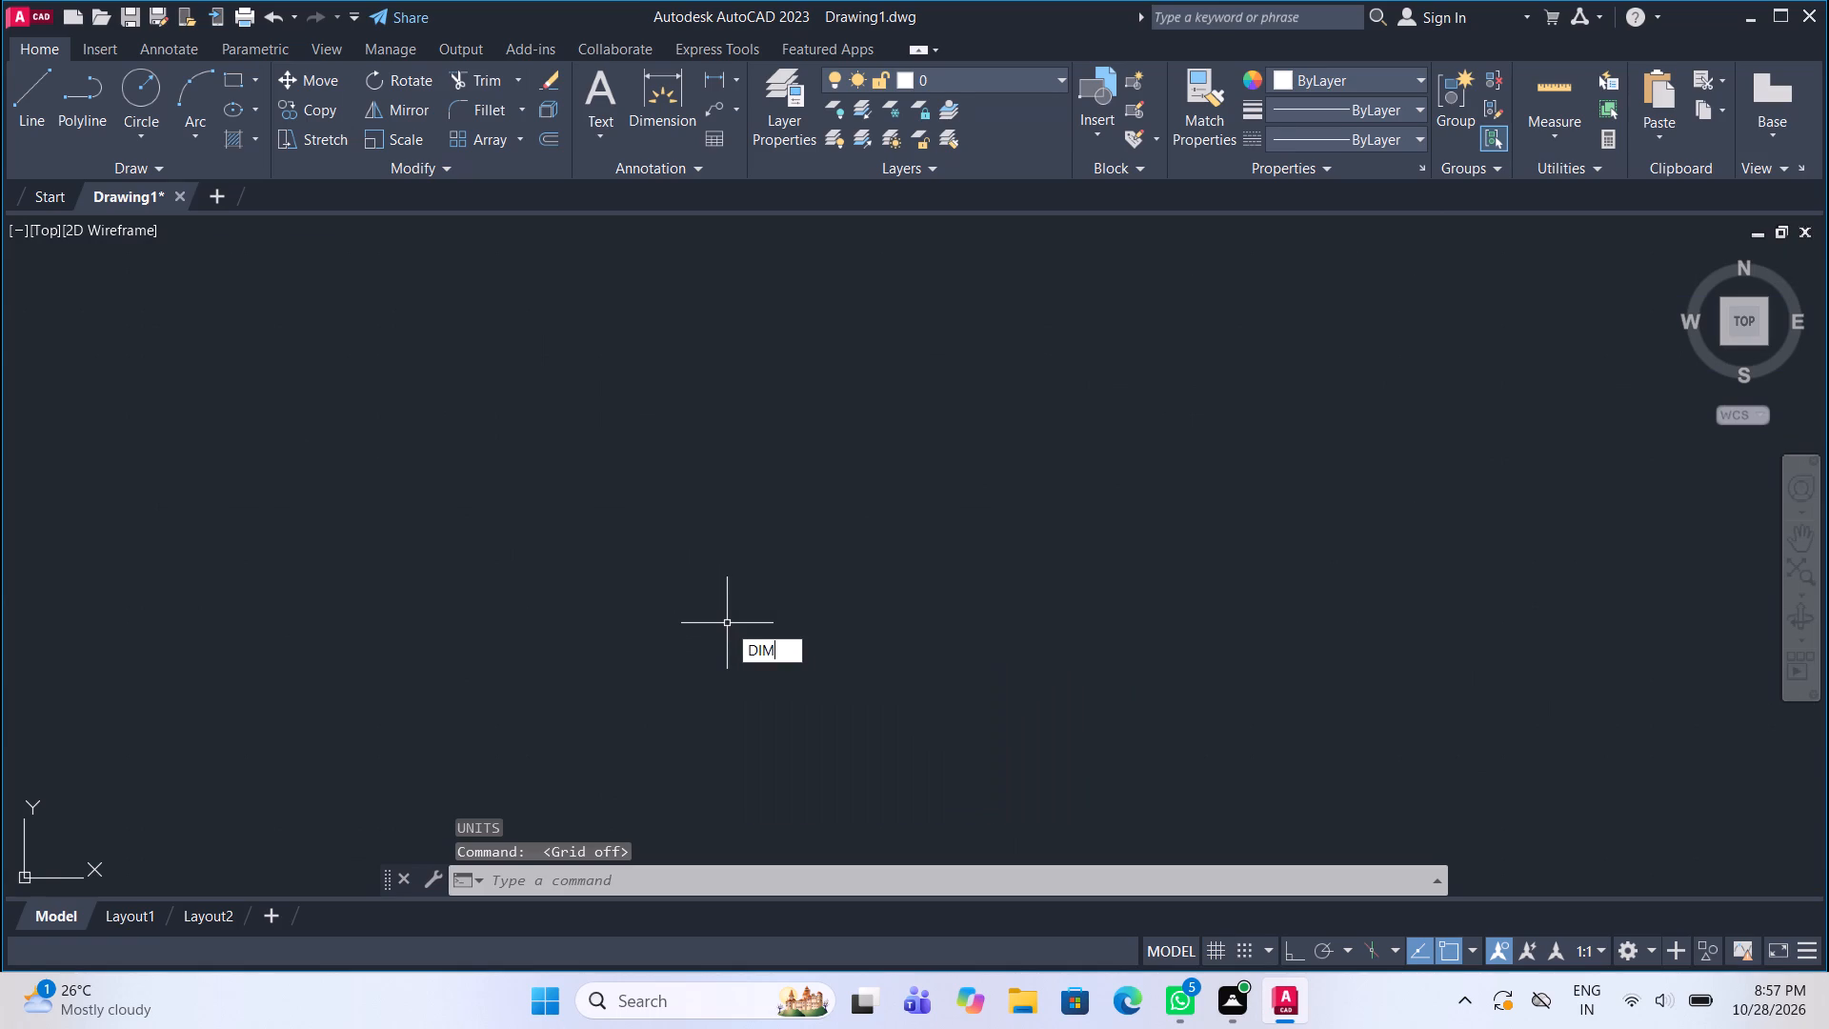
{"action": "left_click", "coordinate": [1191, 444]}
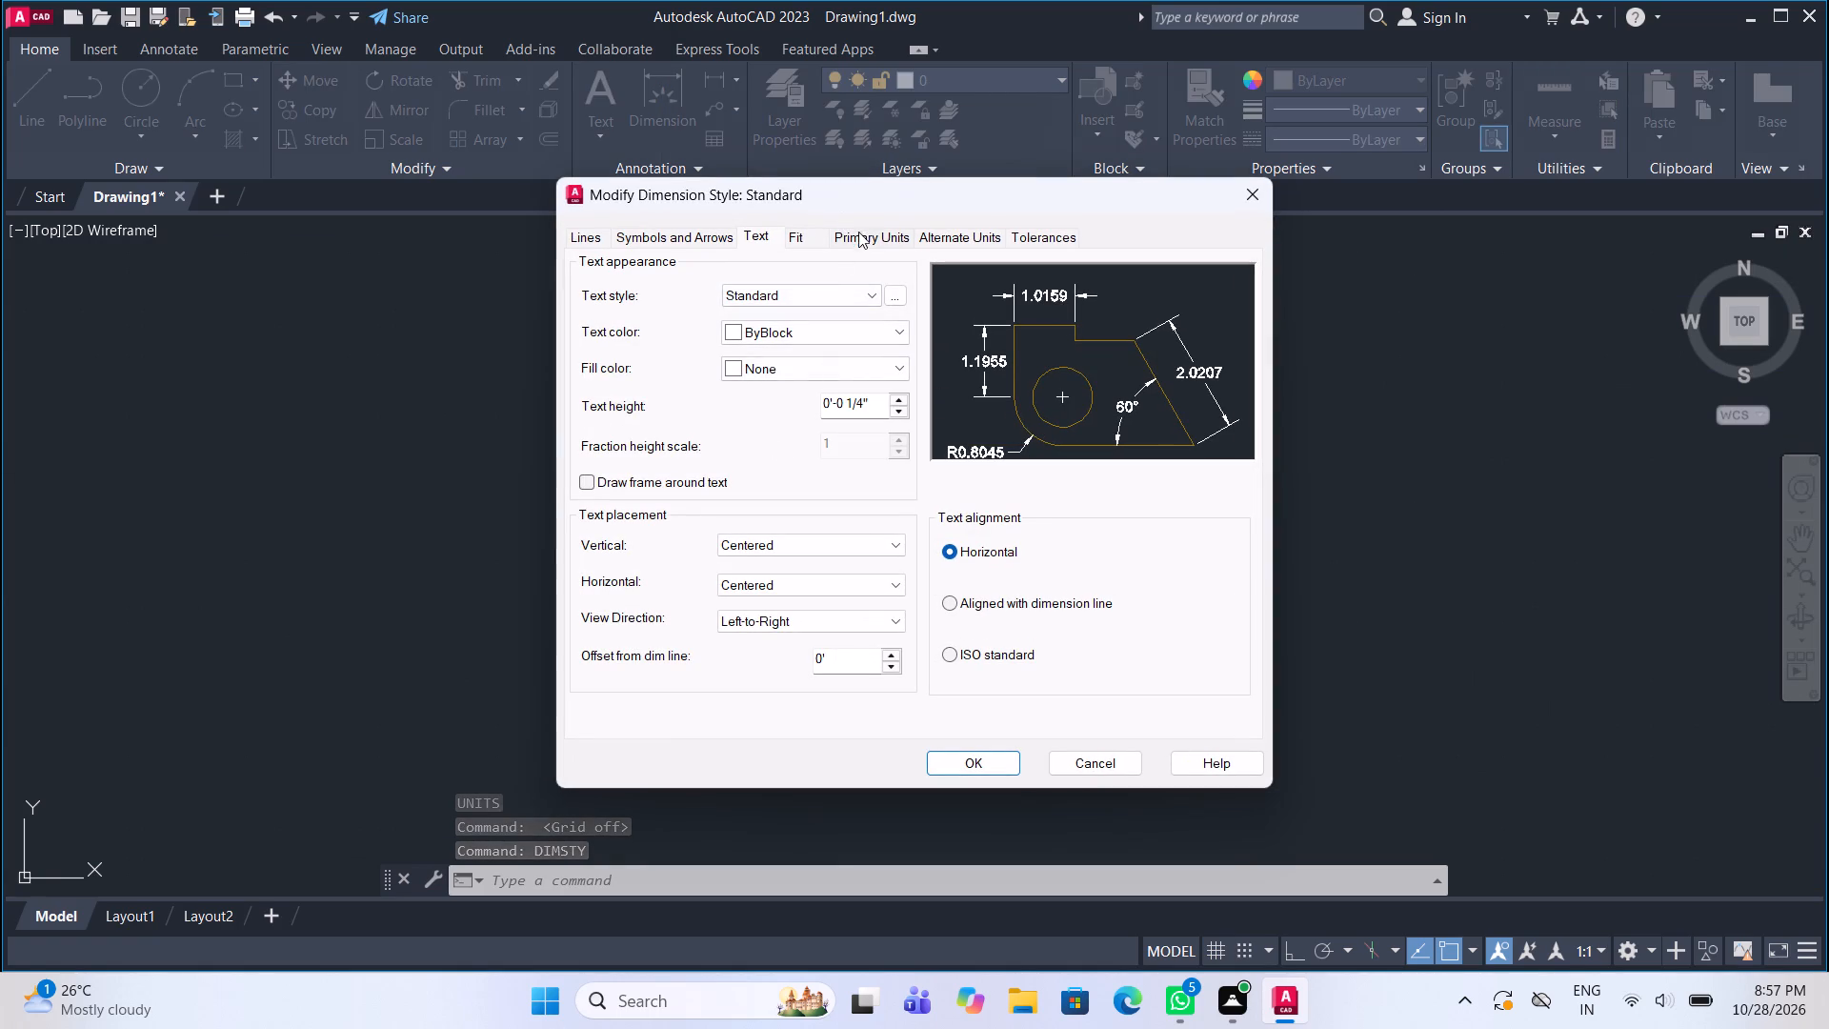
{"action": "left_click", "coordinate": [860, 232]}
{"action": "left_click", "coordinate": [842, 290]}
{"action": "left_click", "coordinate": [828, 346]}
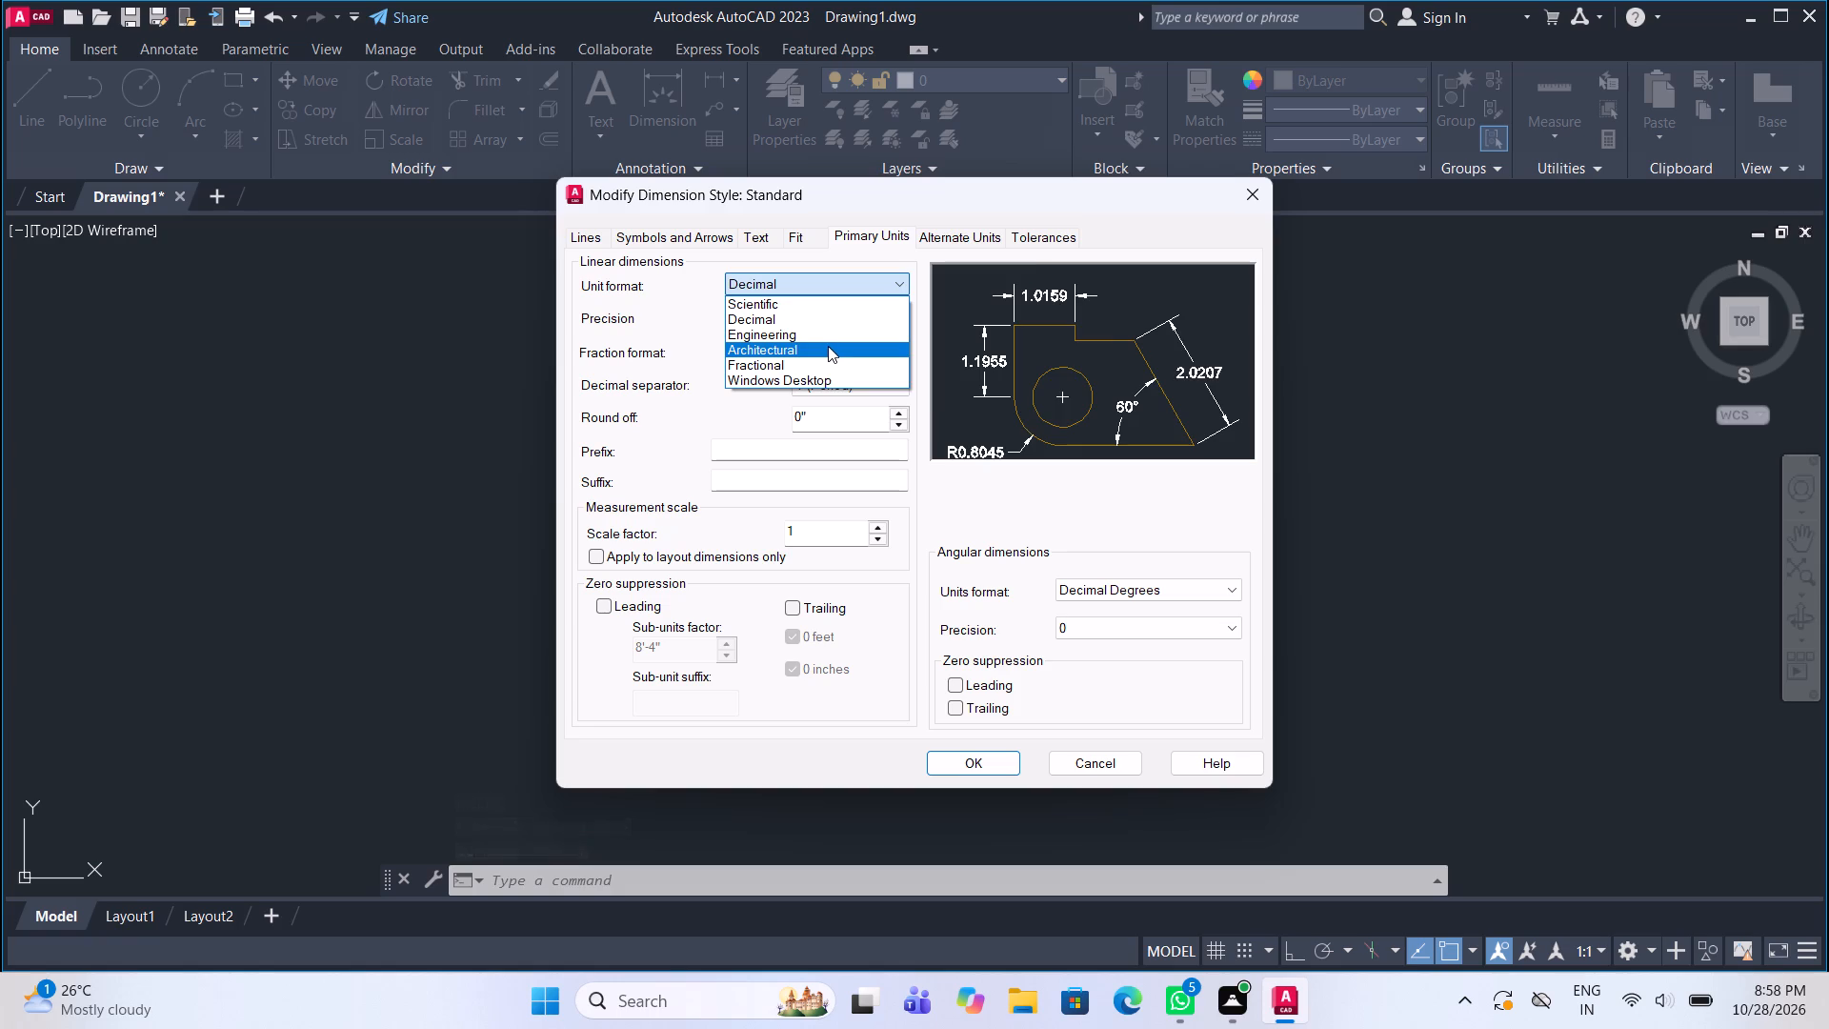
{"action": "left_click", "coordinate": [821, 318]}
{"action": "left_click", "coordinate": [821, 339]}
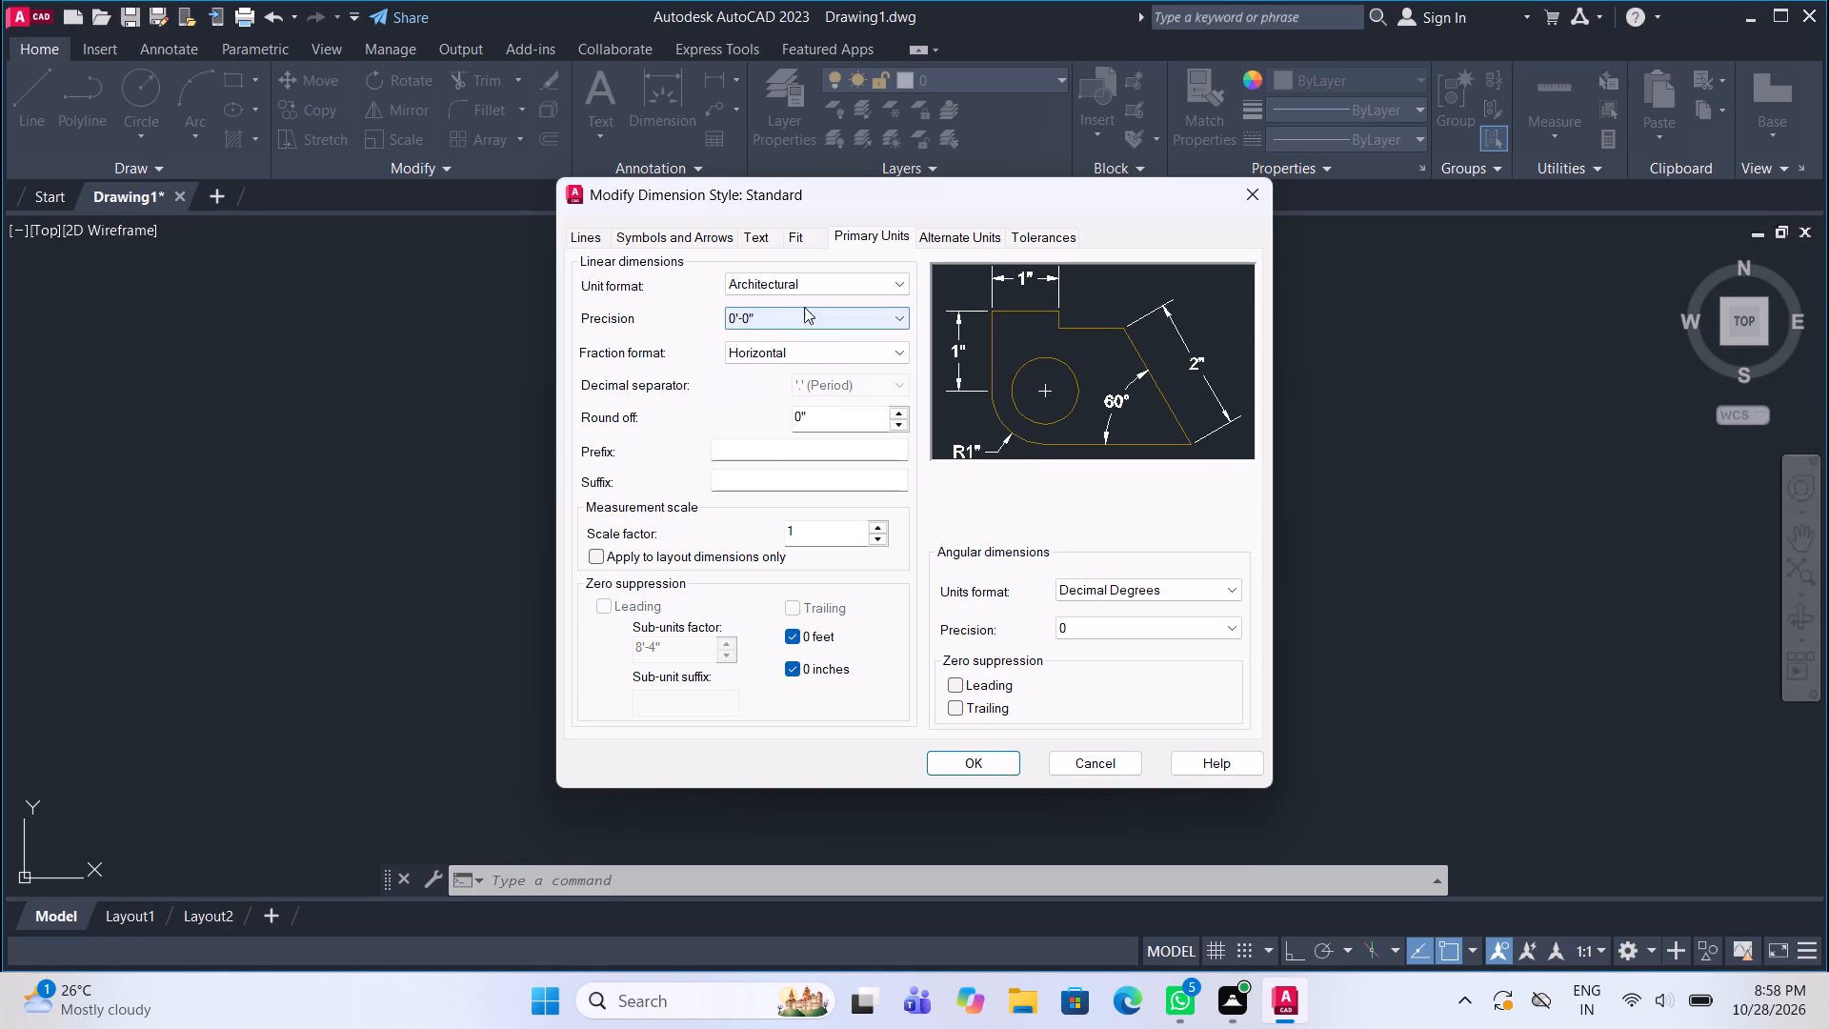
Set the Standard dimension style's text height to 5" and make that style current.
{"action": "left_click", "coordinate": [752, 240]}
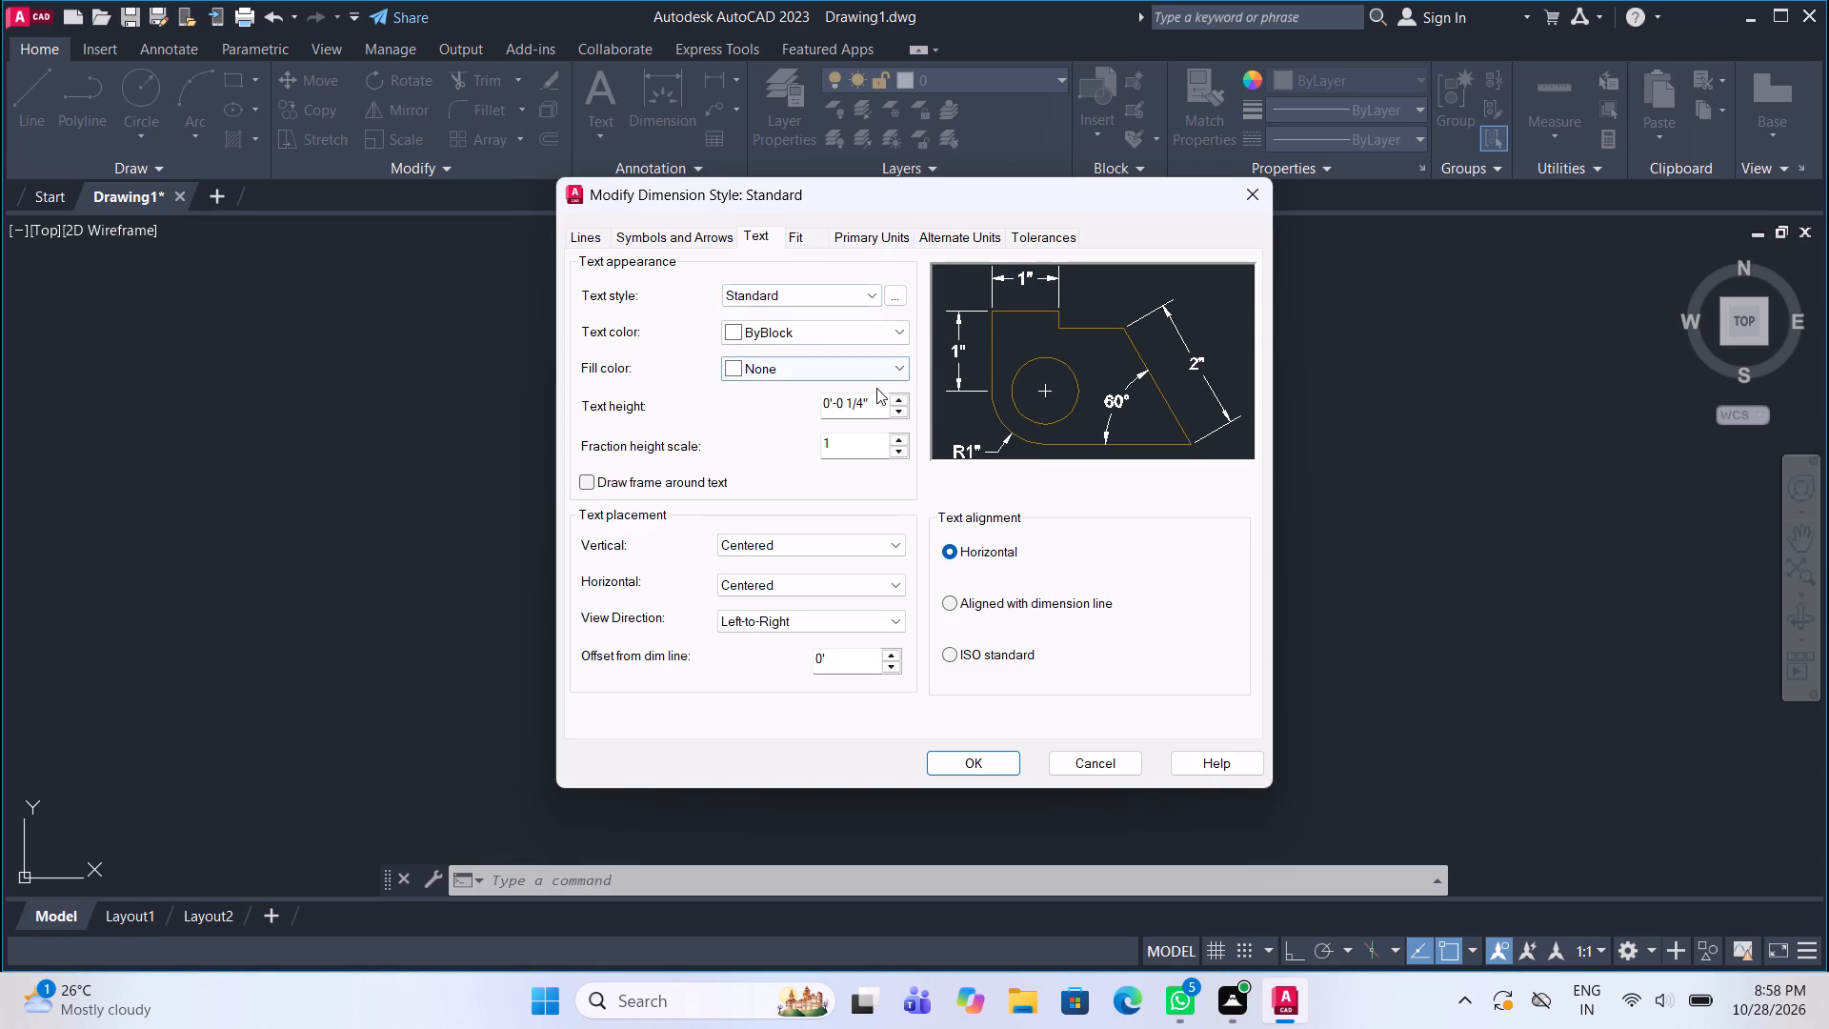
{"action": "left_click_drag", "start_coordinate": [873, 394], "coordinate": [796, 410]}
{"action": "key", "text": "5"}
{"action": "key", "text": "shift+quotedbl"}
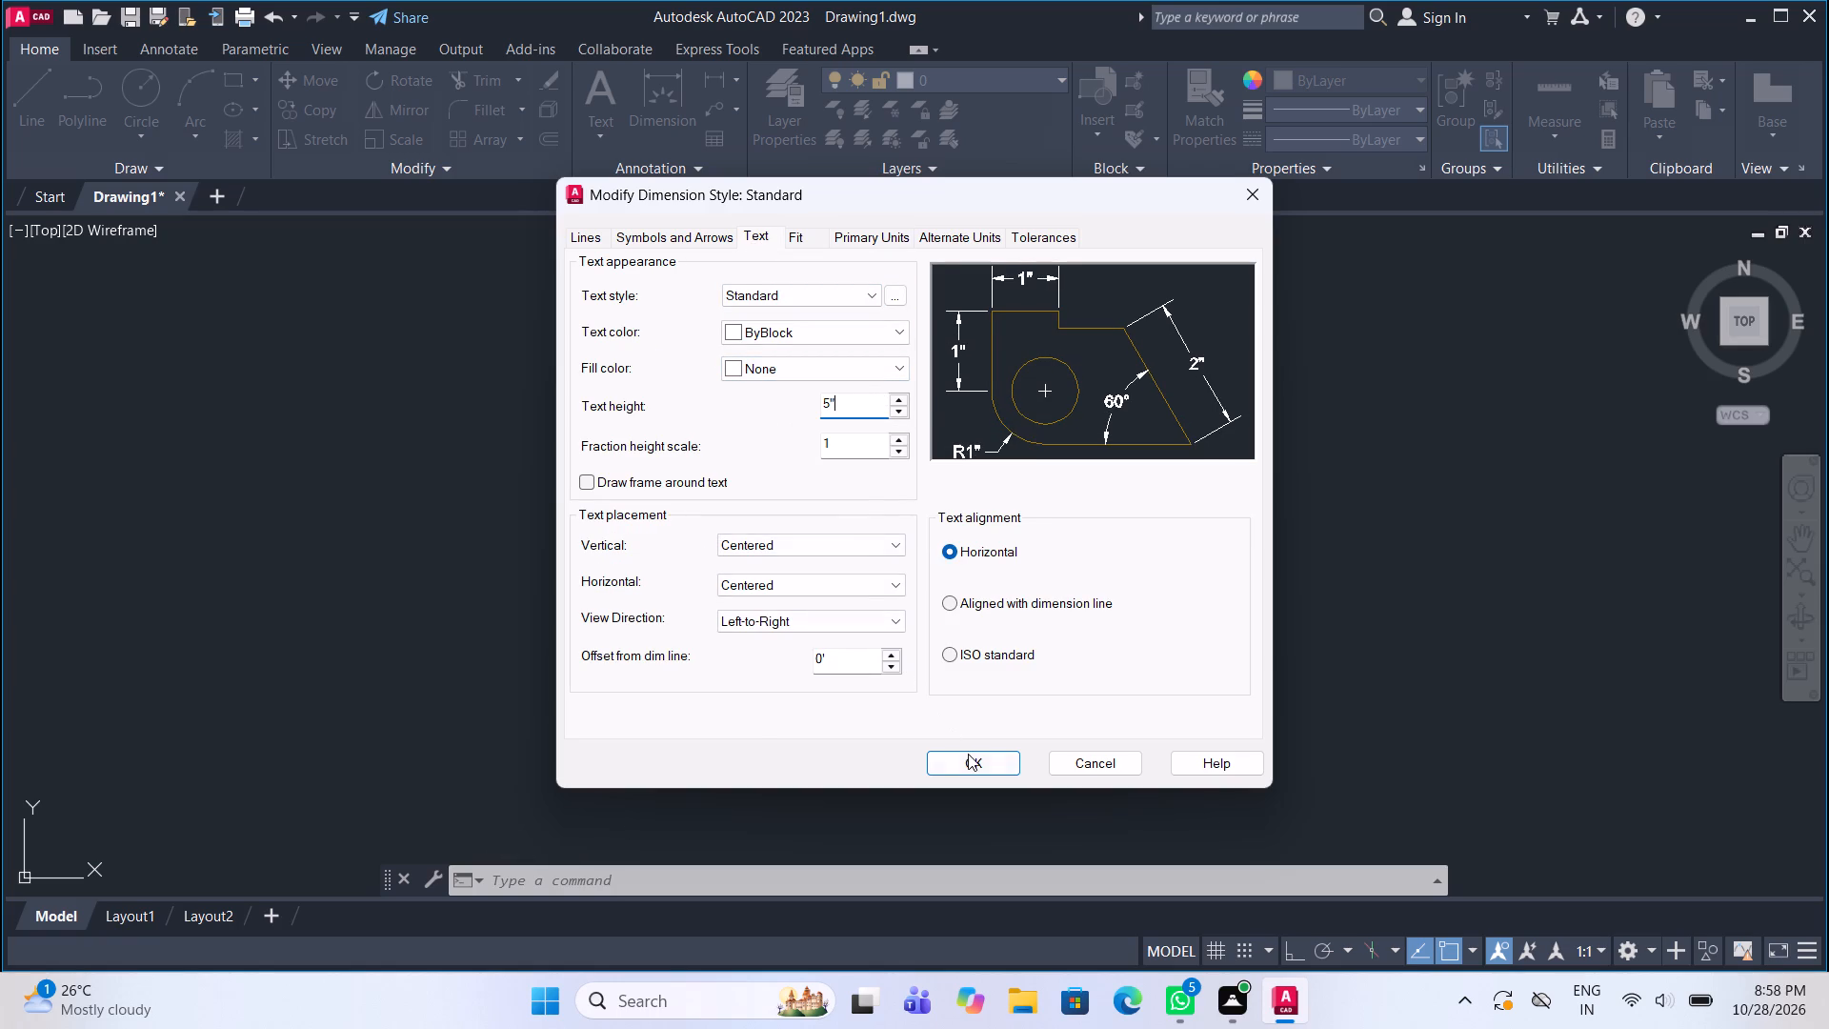
{"action": "left_click", "coordinate": [968, 754]}
{"action": "left_click", "coordinate": [1159, 378]}
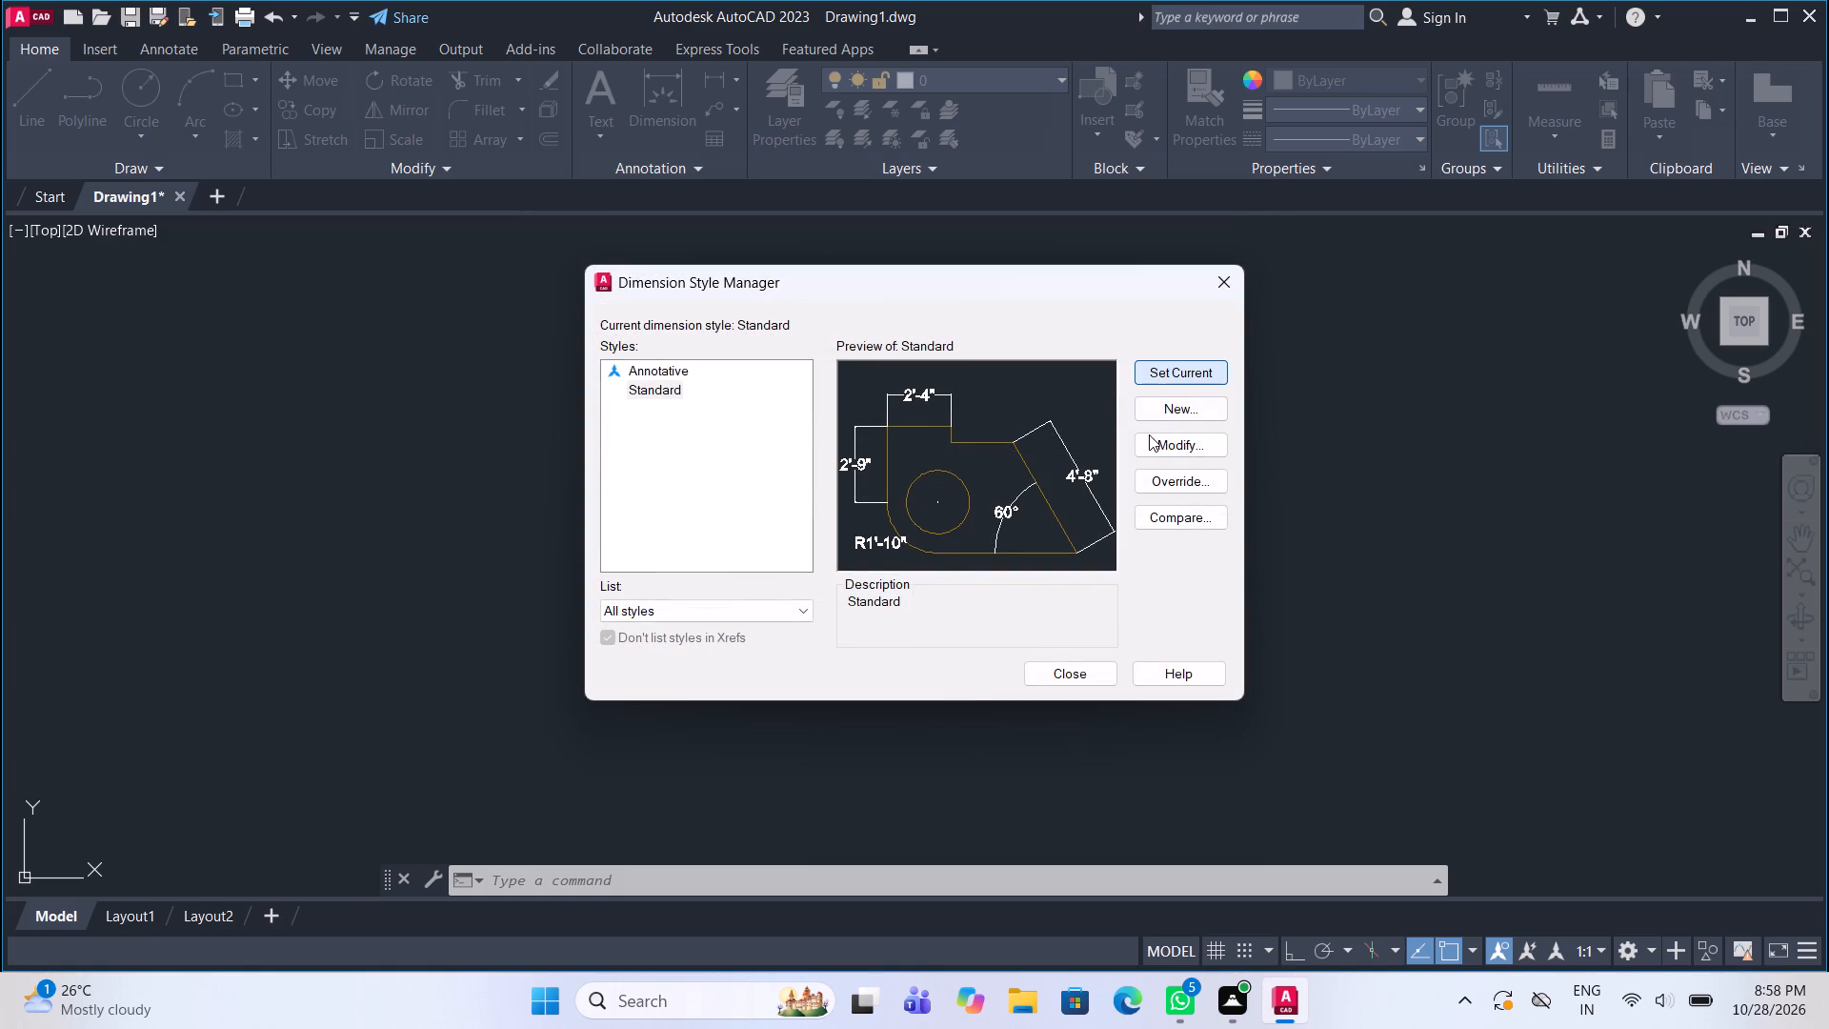
{"action": "left_click", "coordinate": [1090, 689]}
{"action": "left_click", "coordinate": [1086, 676]}
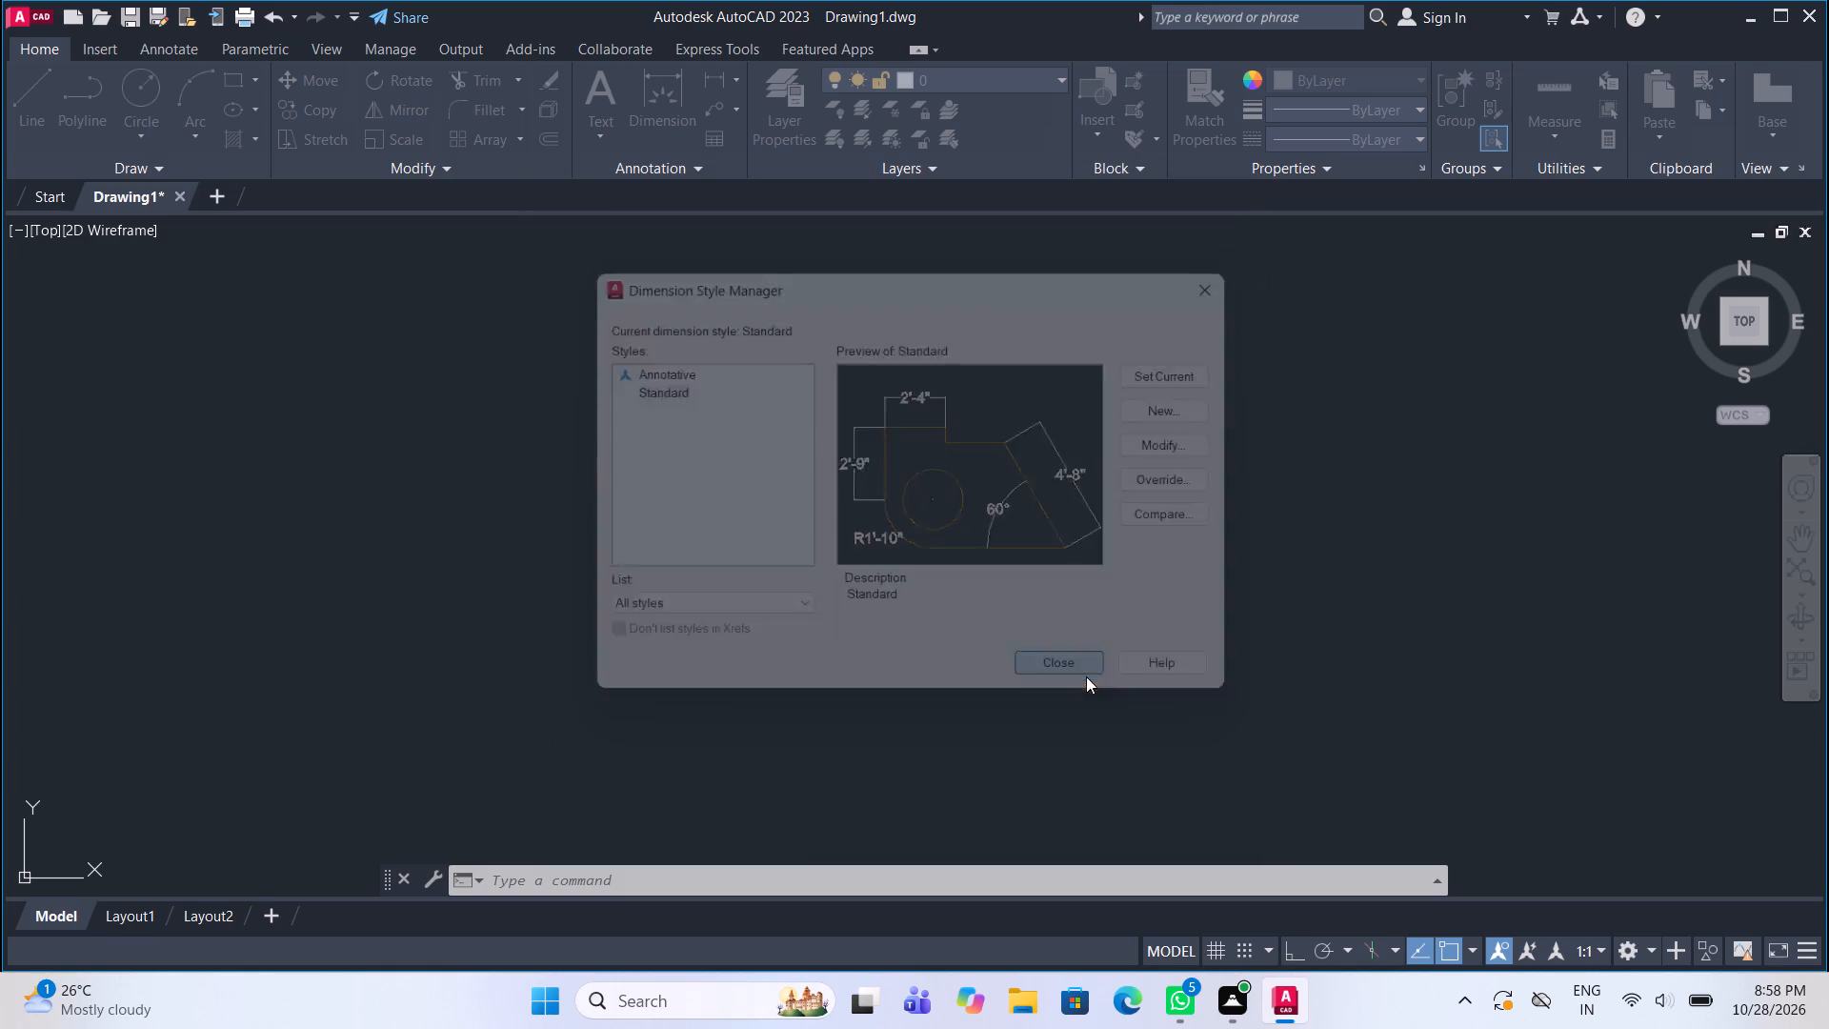
Draw a 30' horizontal line with Ortho on.
{"action": "left_click", "coordinate": [29, 107]}
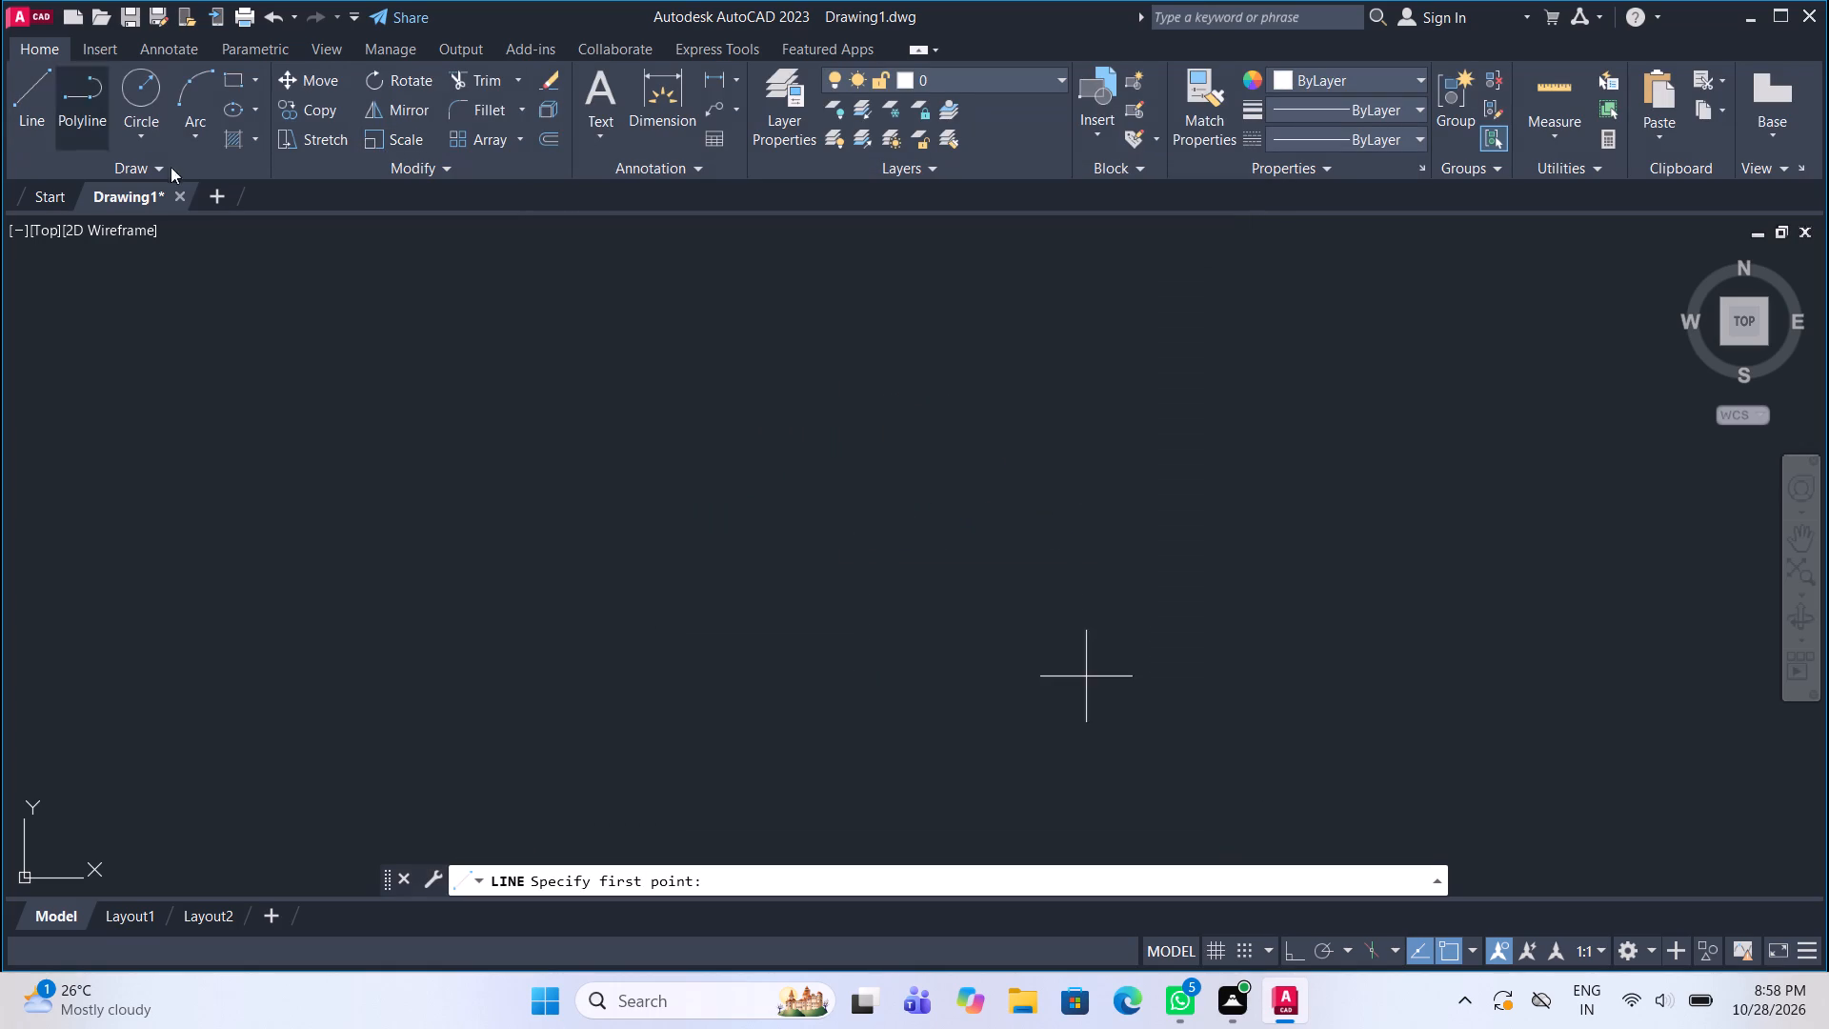
{"action": "key", "text": "F8"}
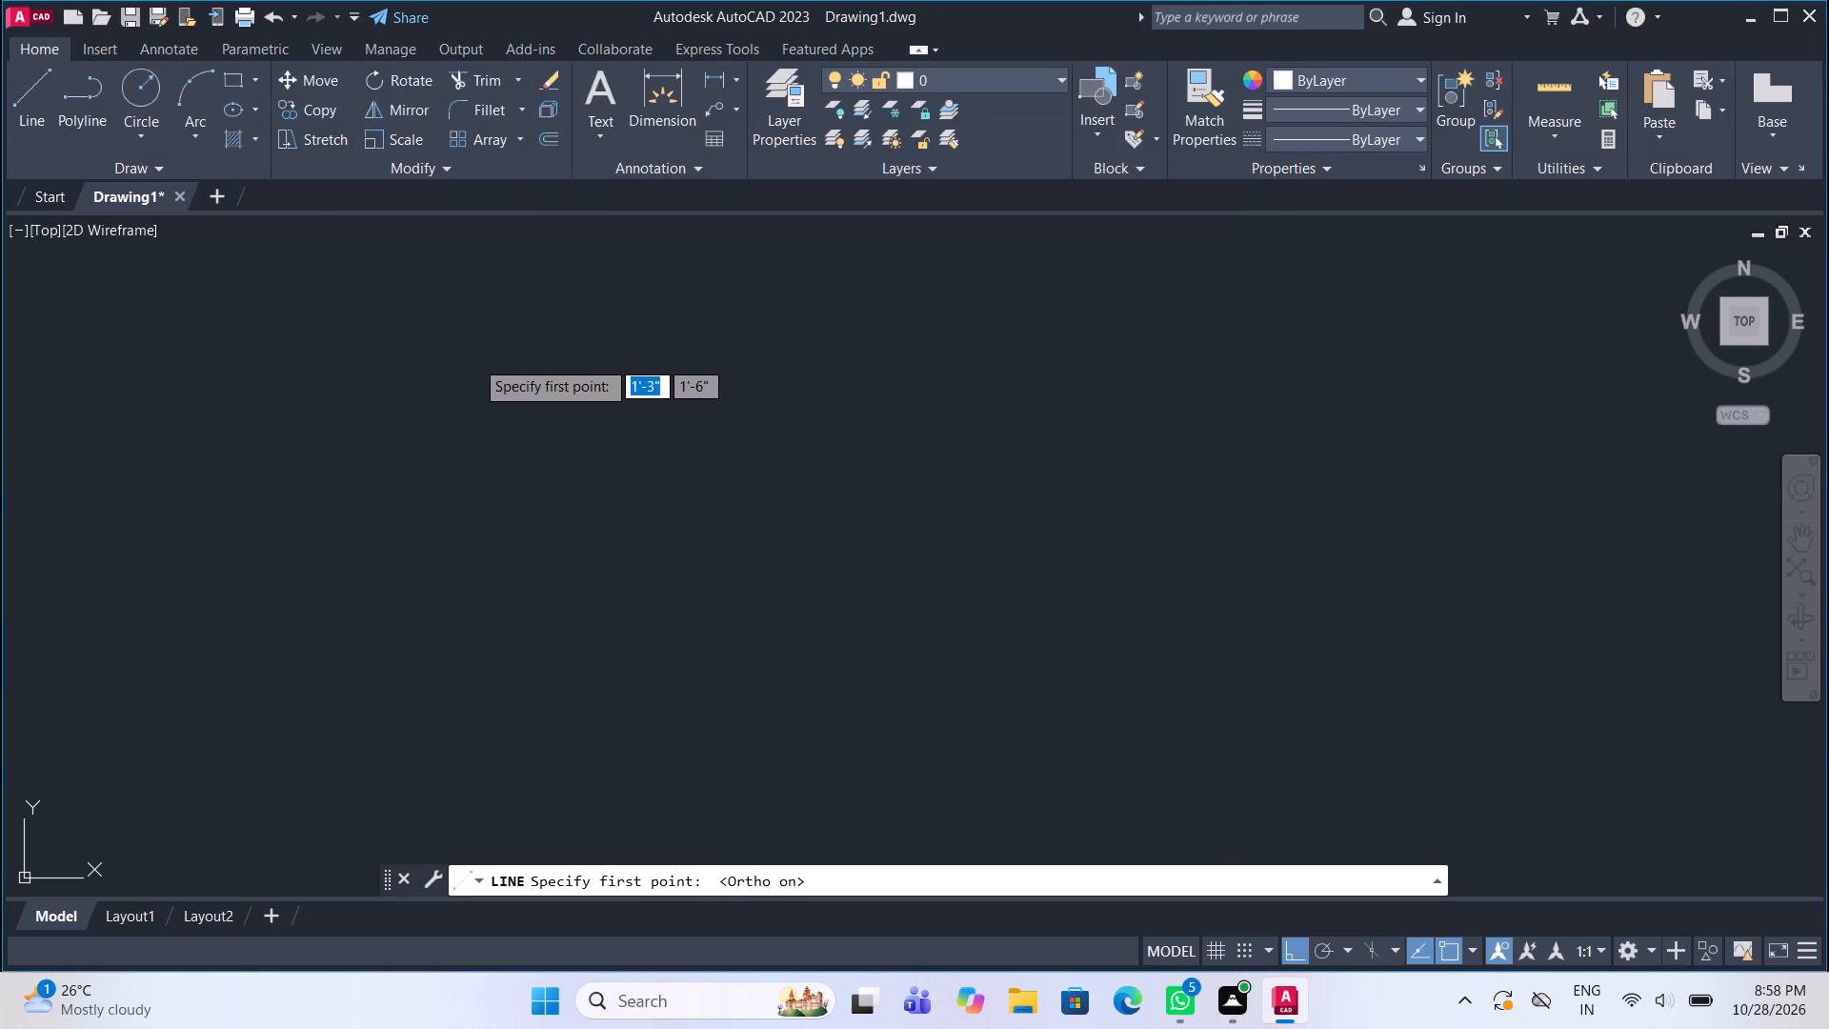
{"action": "left_click", "coordinate": [587, 404]}
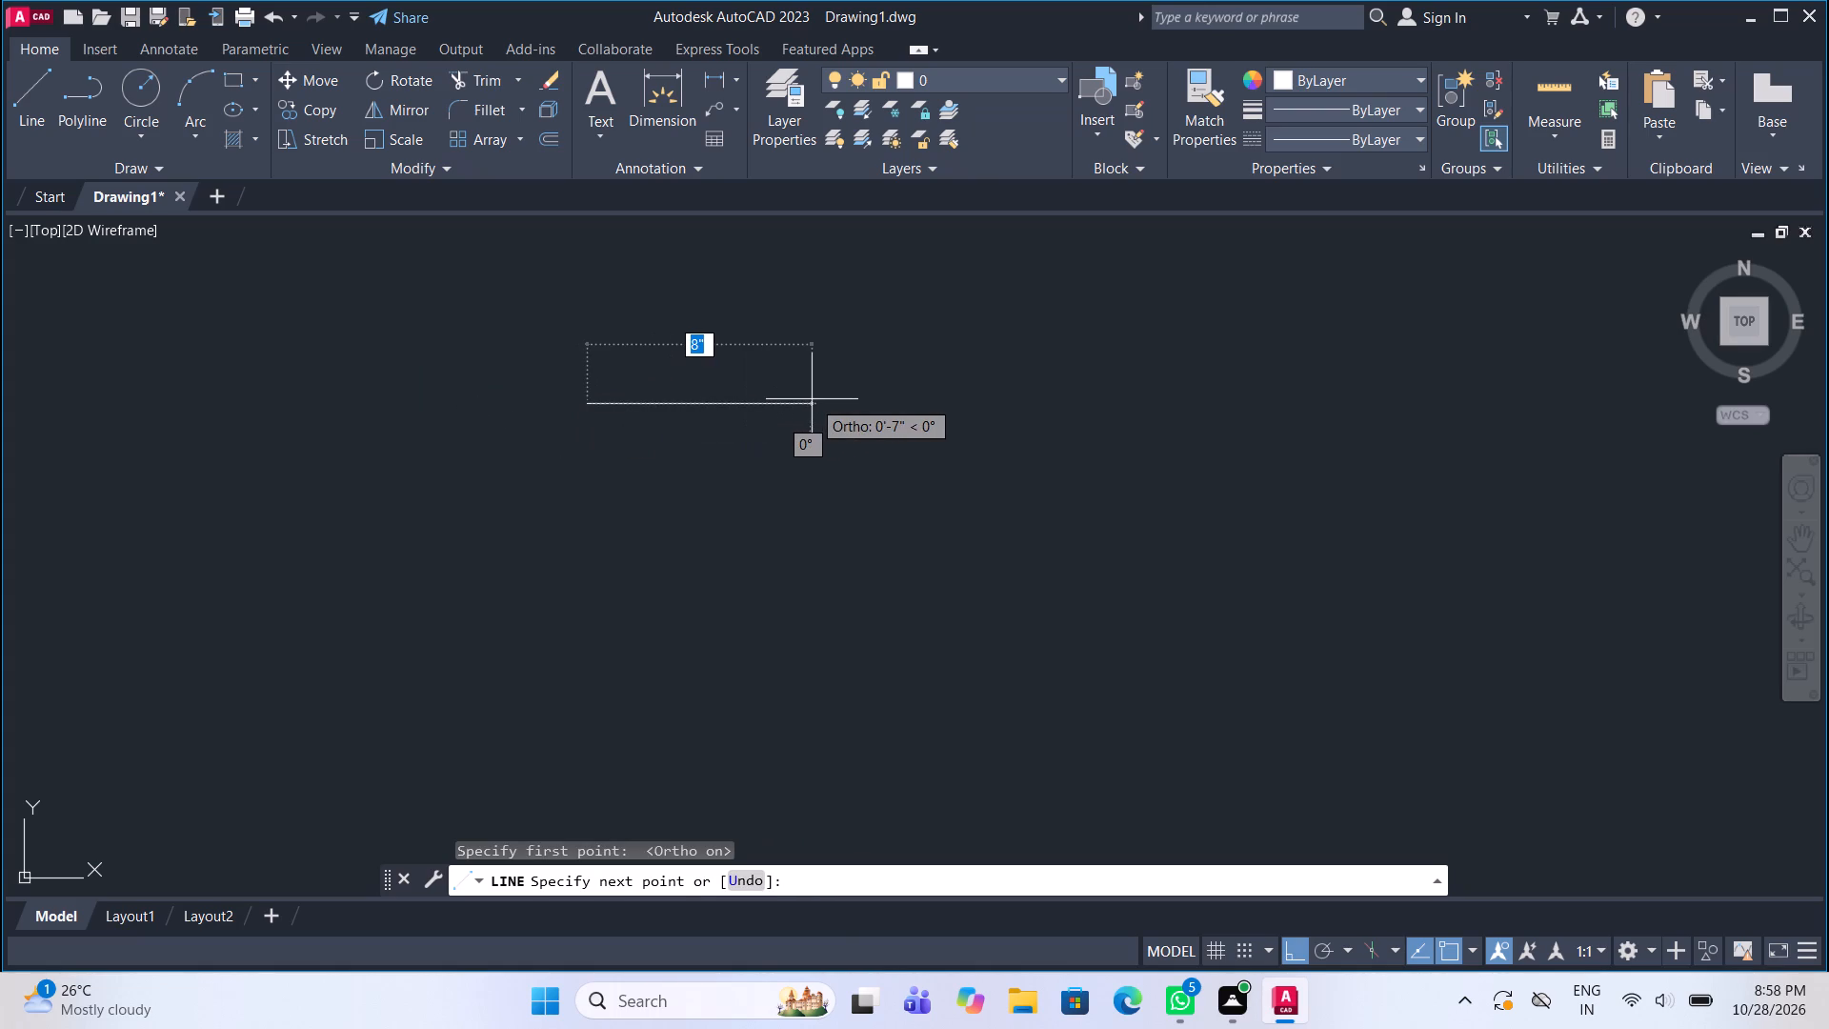
{"action": "type", "text": "30'"}
{"action": "key", "text": "Return"}
{"action": "scroll", "coordinate": [785, 414], "scroll_direction": "down", "scroll_amount": 4}
{"action": "middle_click_drag", "start_coordinate": [994, 494], "coordinate": [434, 427]}
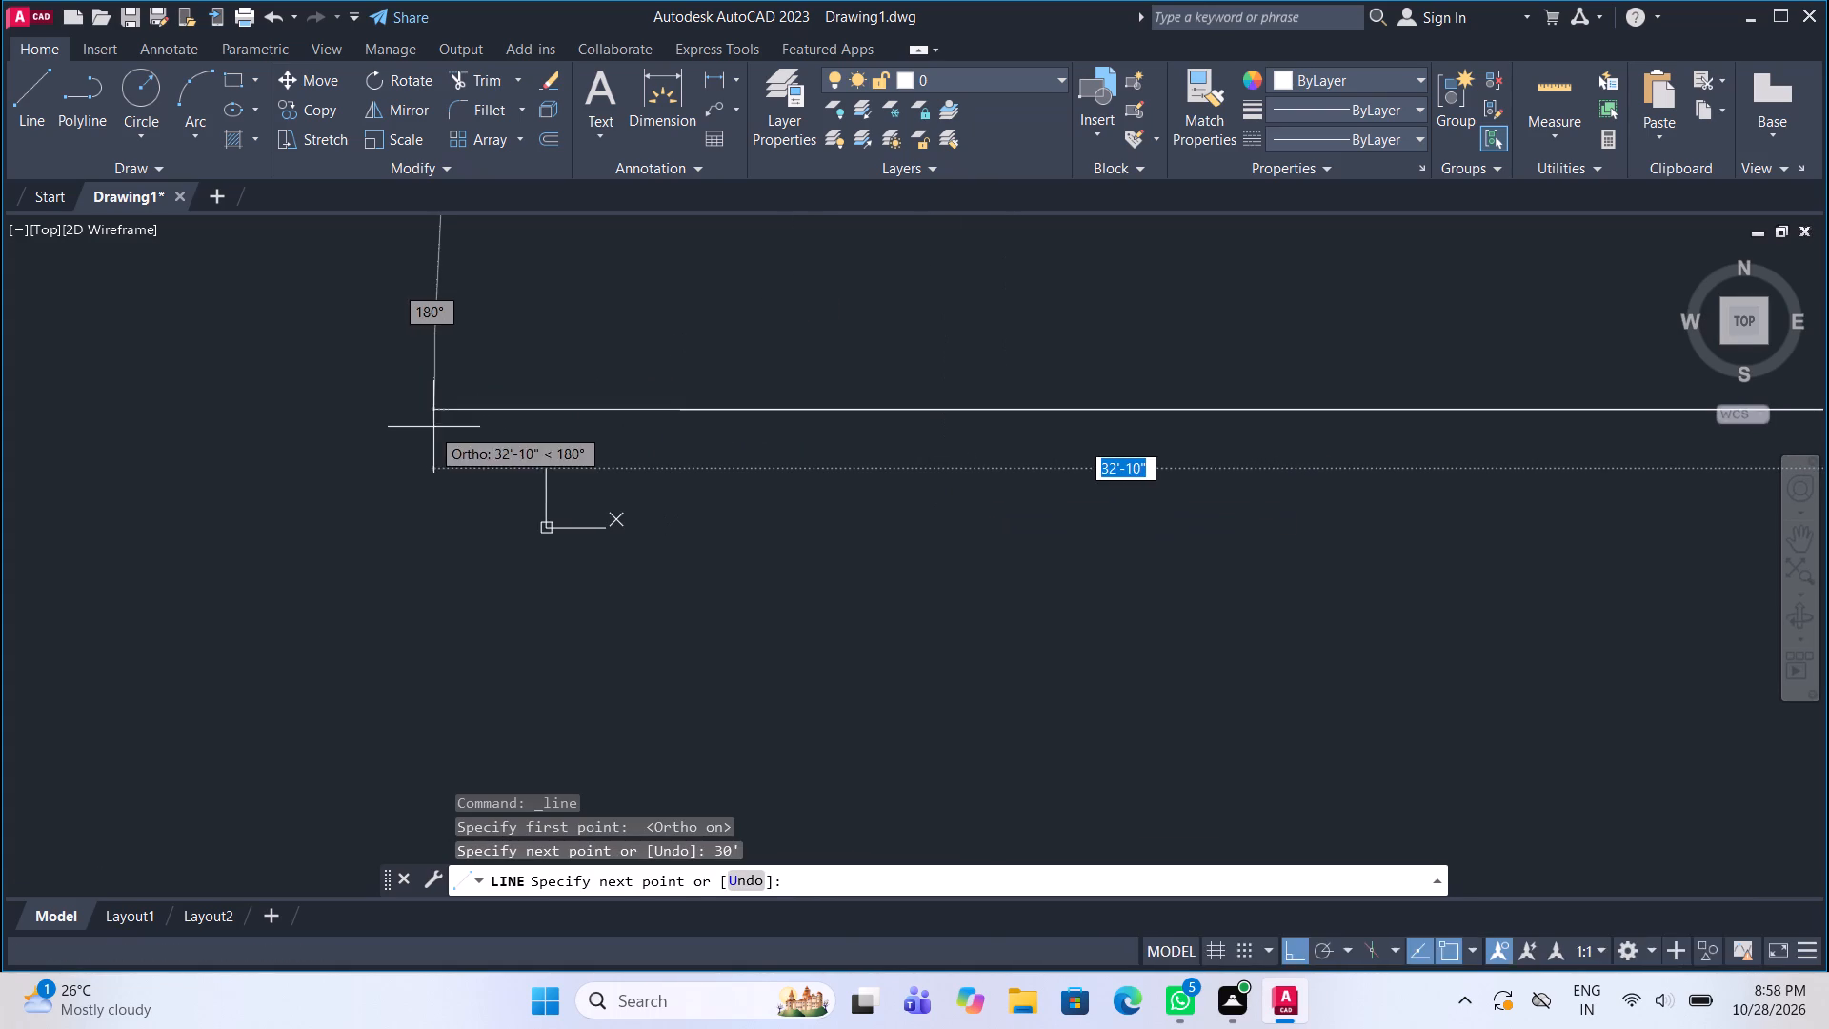
{"action": "scroll", "coordinate": [432, 433], "scroll_direction": "down", "scroll_amount": 5}
{"action": "scroll", "coordinate": [703, 507], "scroll_direction": "down", "scroll_amount": 4}
{"action": "scroll", "coordinate": [450, 468], "scroll_direction": "down", "scroll_amount": 4}
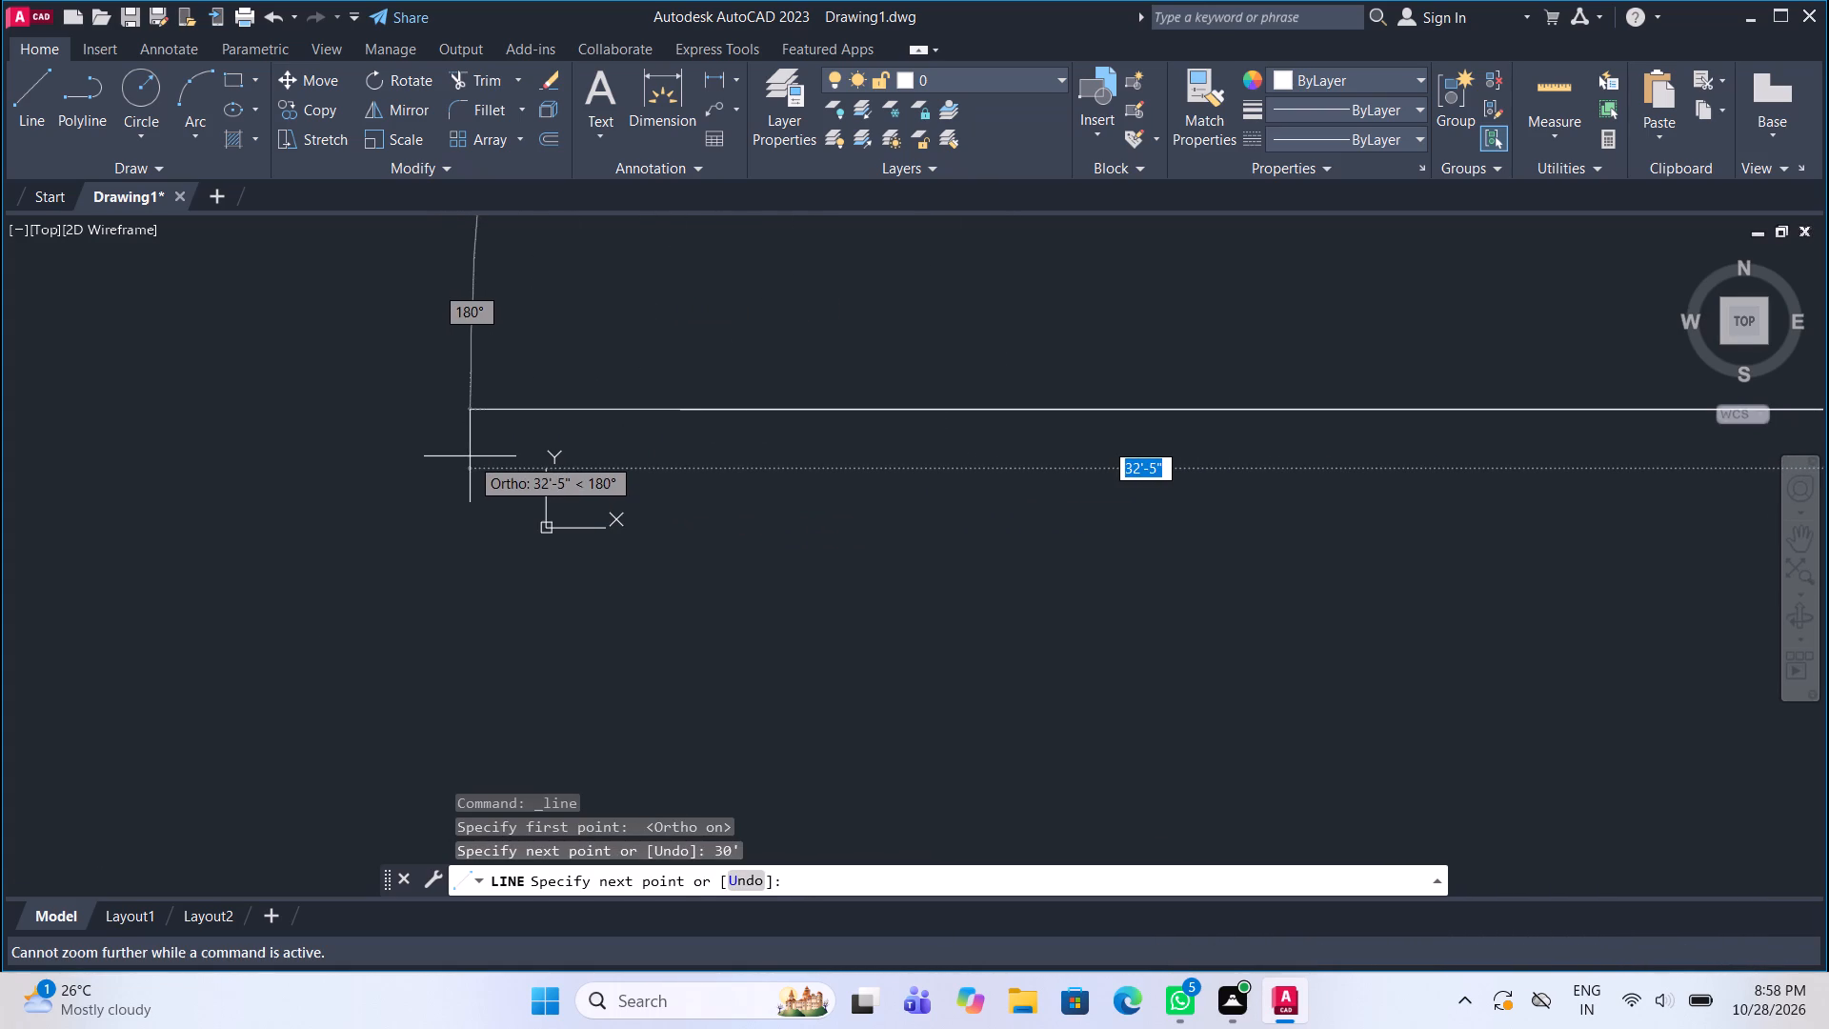
{"action": "key", "text": "Escape"}
Move the 30' line well above the origin and slightly to the right, with Ortho off.
{"action": "scroll", "coordinate": [333, 476], "scroll_direction": "down", "scroll_amount": 4}
{"action": "scroll", "coordinate": [592, 497], "scroll_direction": "up", "scroll_amount": 2}
{"action": "left_click_drag", "start_coordinate": [594, 497], "coordinate": [585, 483]}
{"action": "left_click", "coordinate": [541, 421]}
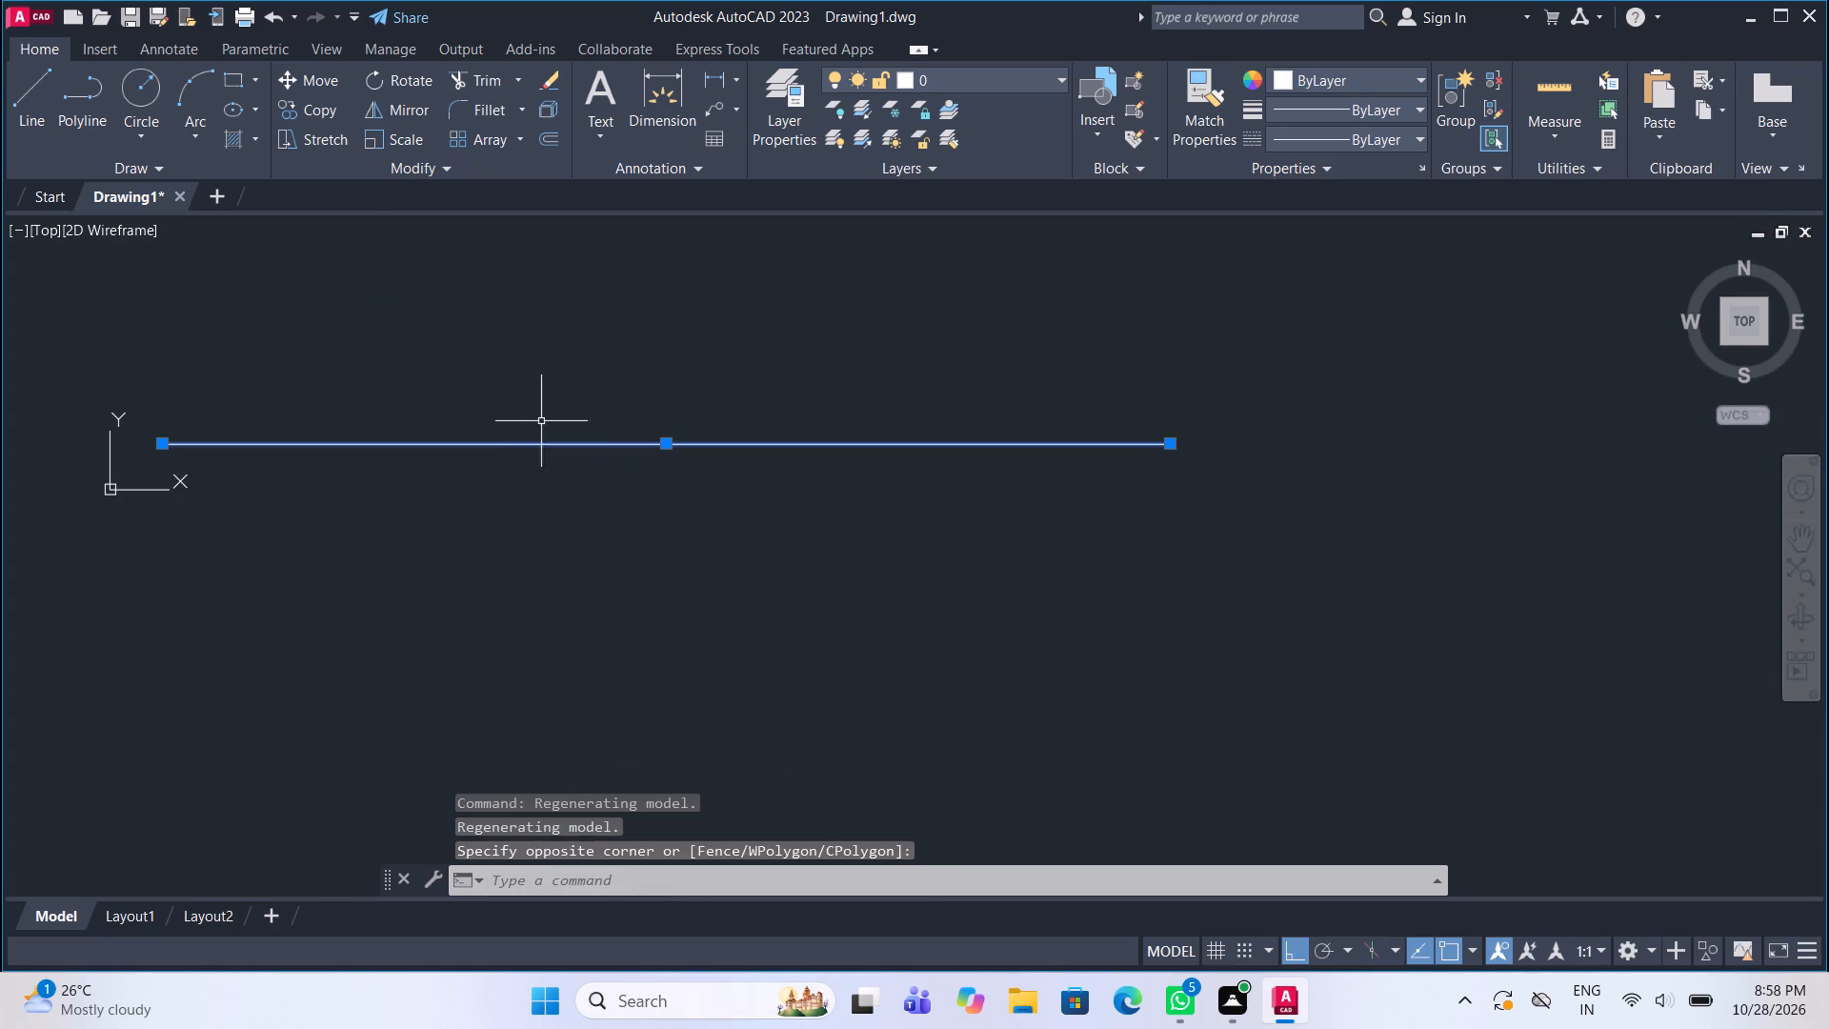
{"action": "left_click", "coordinate": [306, 75]}
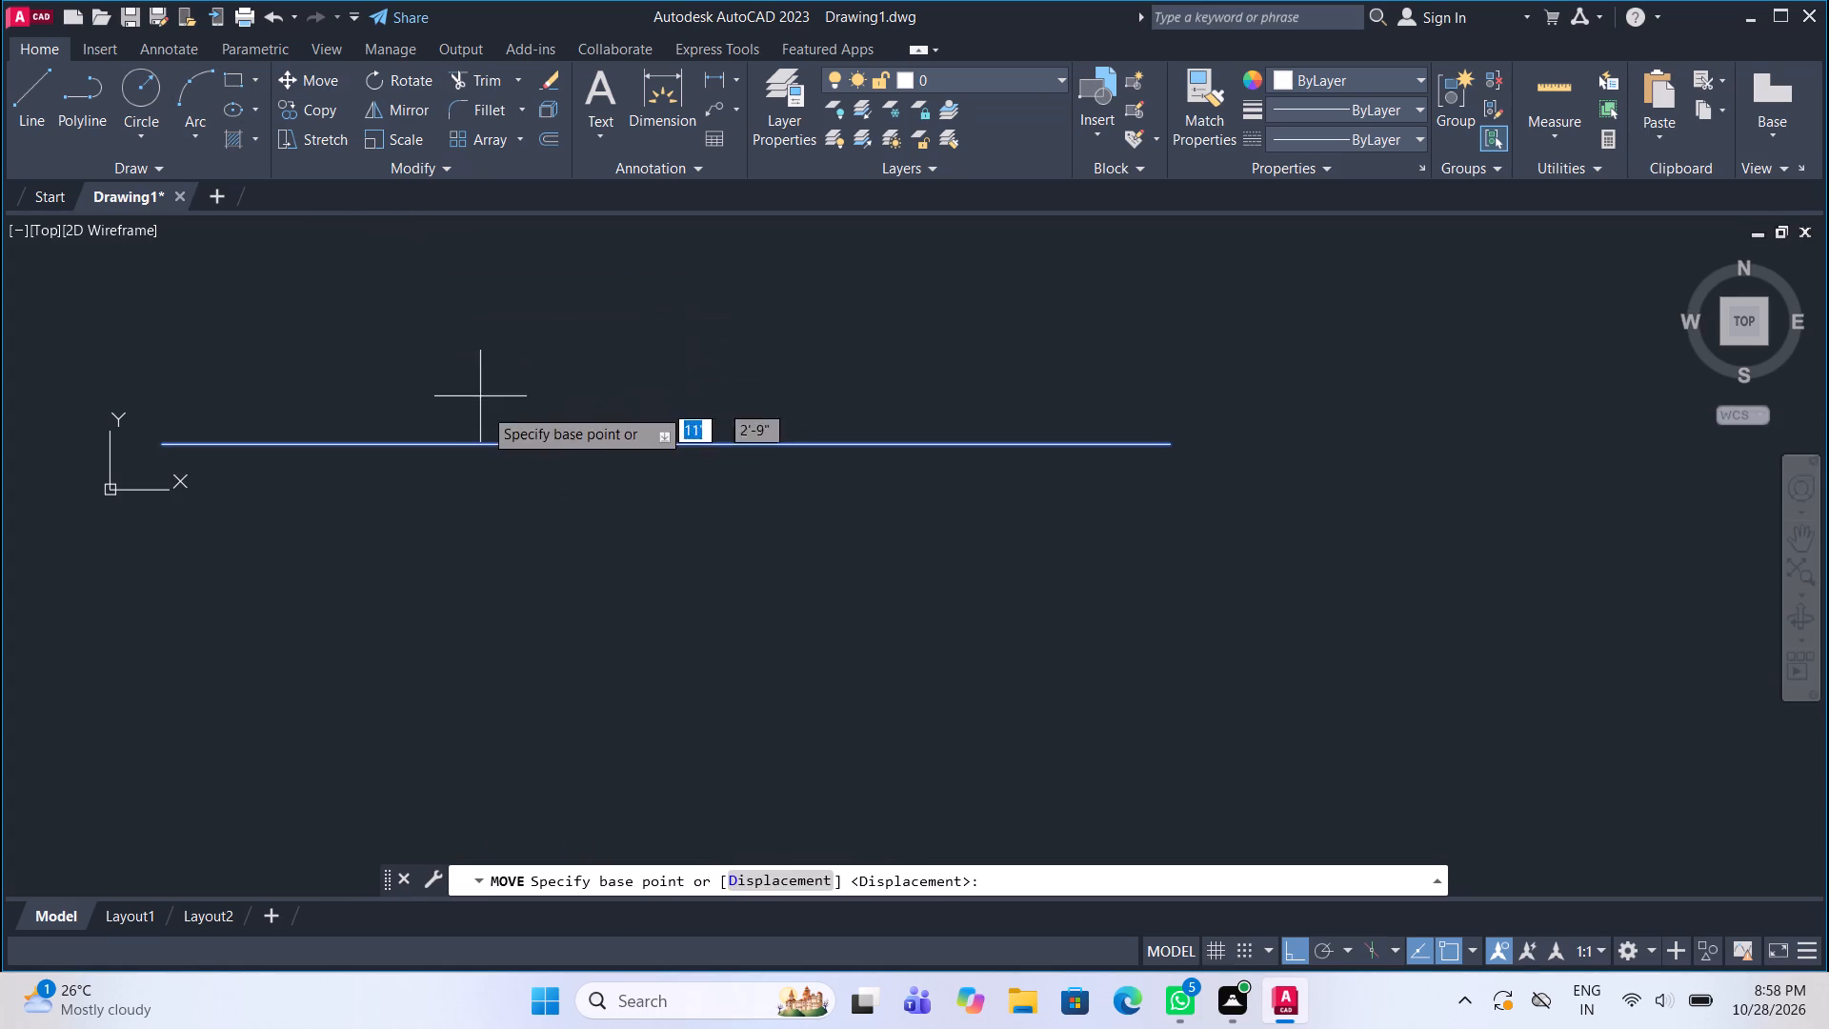
{"action": "left_click", "coordinate": [485, 415]}
{"action": "scroll", "coordinate": [491, 537], "scroll_direction": "down", "scroll_amount": 4}
{"action": "scroll", "coordinate": [509, 364], "scroll_direction": "up", "scroll_amount": 2}
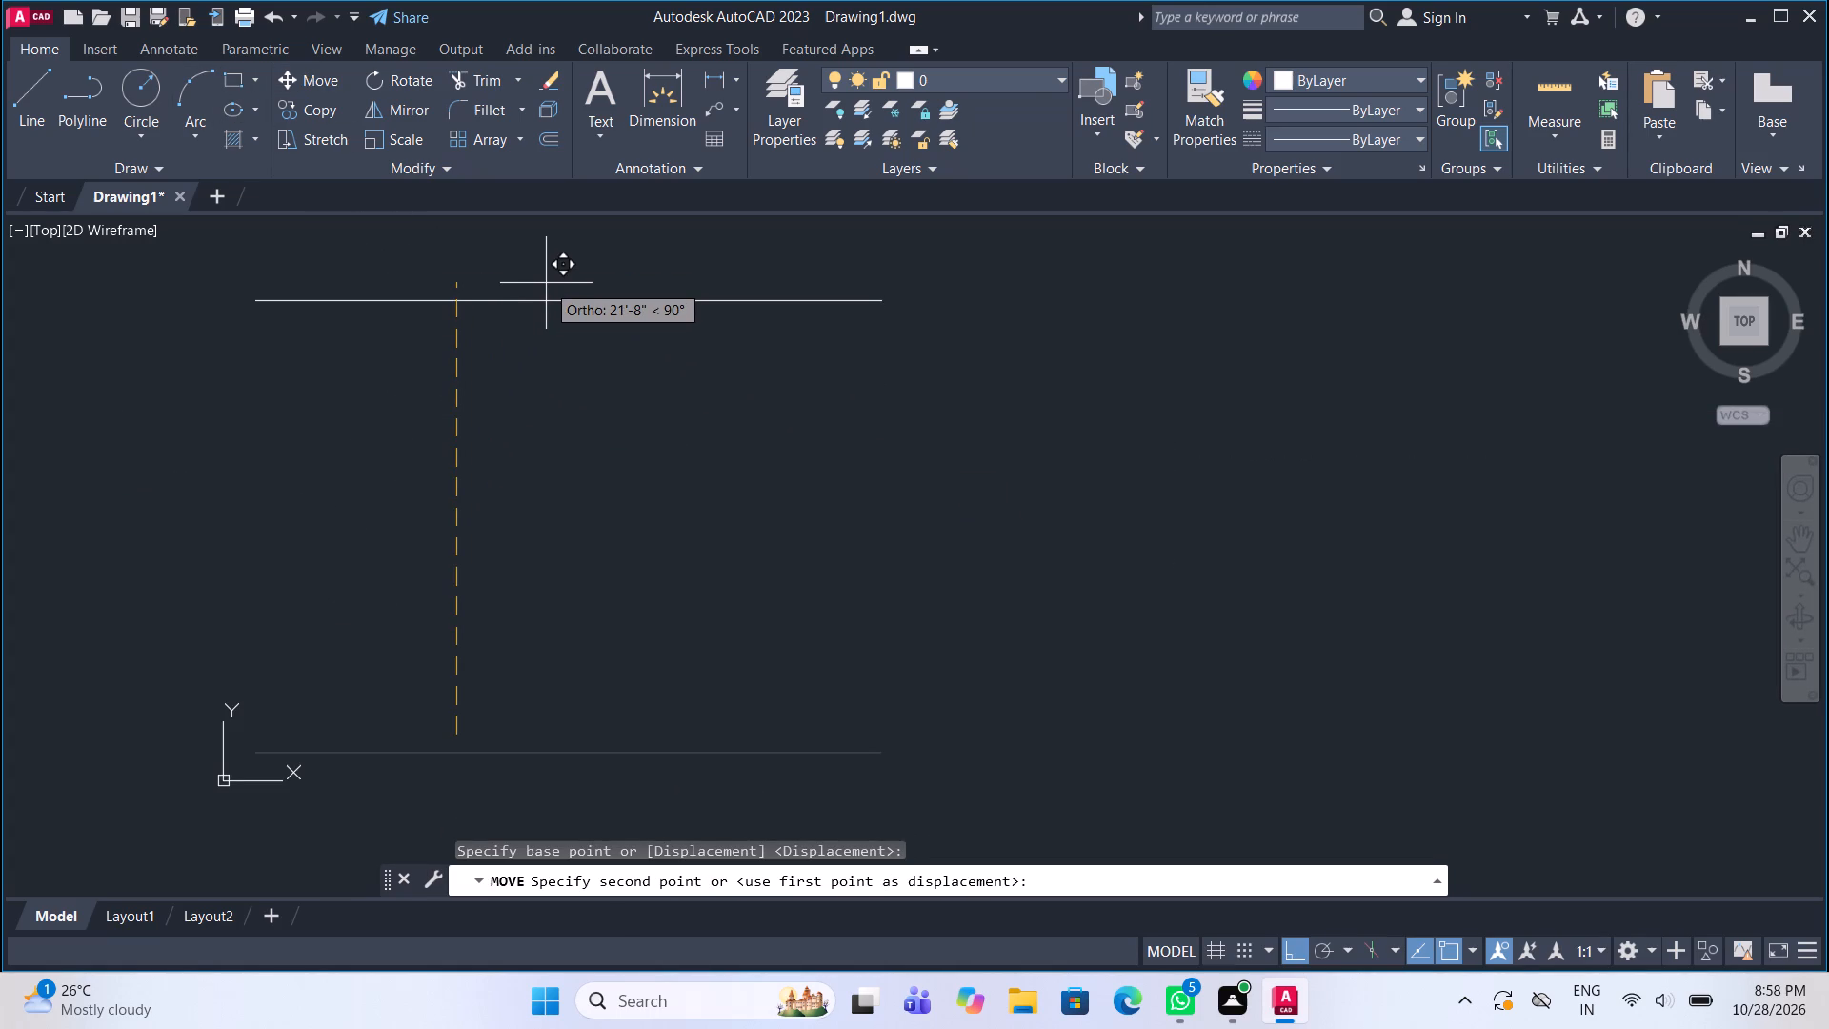
{"action": "key", "text": "F8"}
{"action": "scroll", "coordinate": [547, 384], "scroll_direction": "down", "scroll_amount": 1}
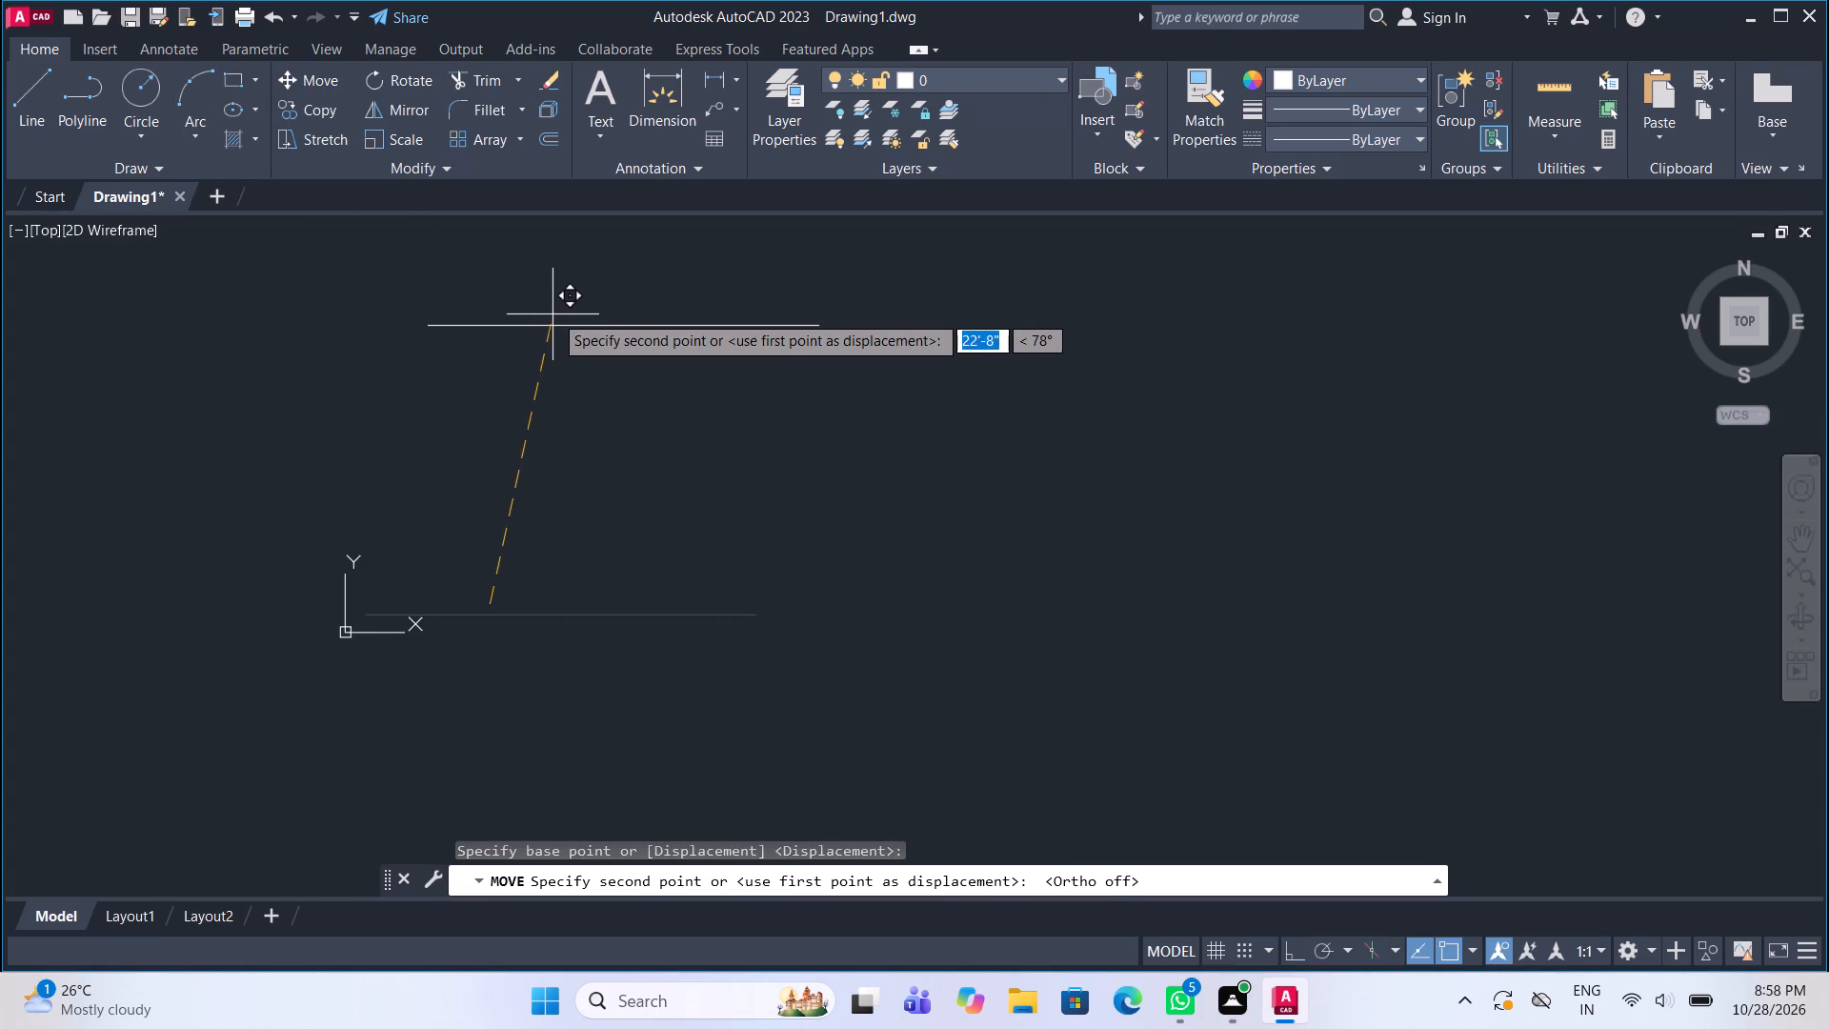
{"action": "left_click", "coordinate": [550, 235]}
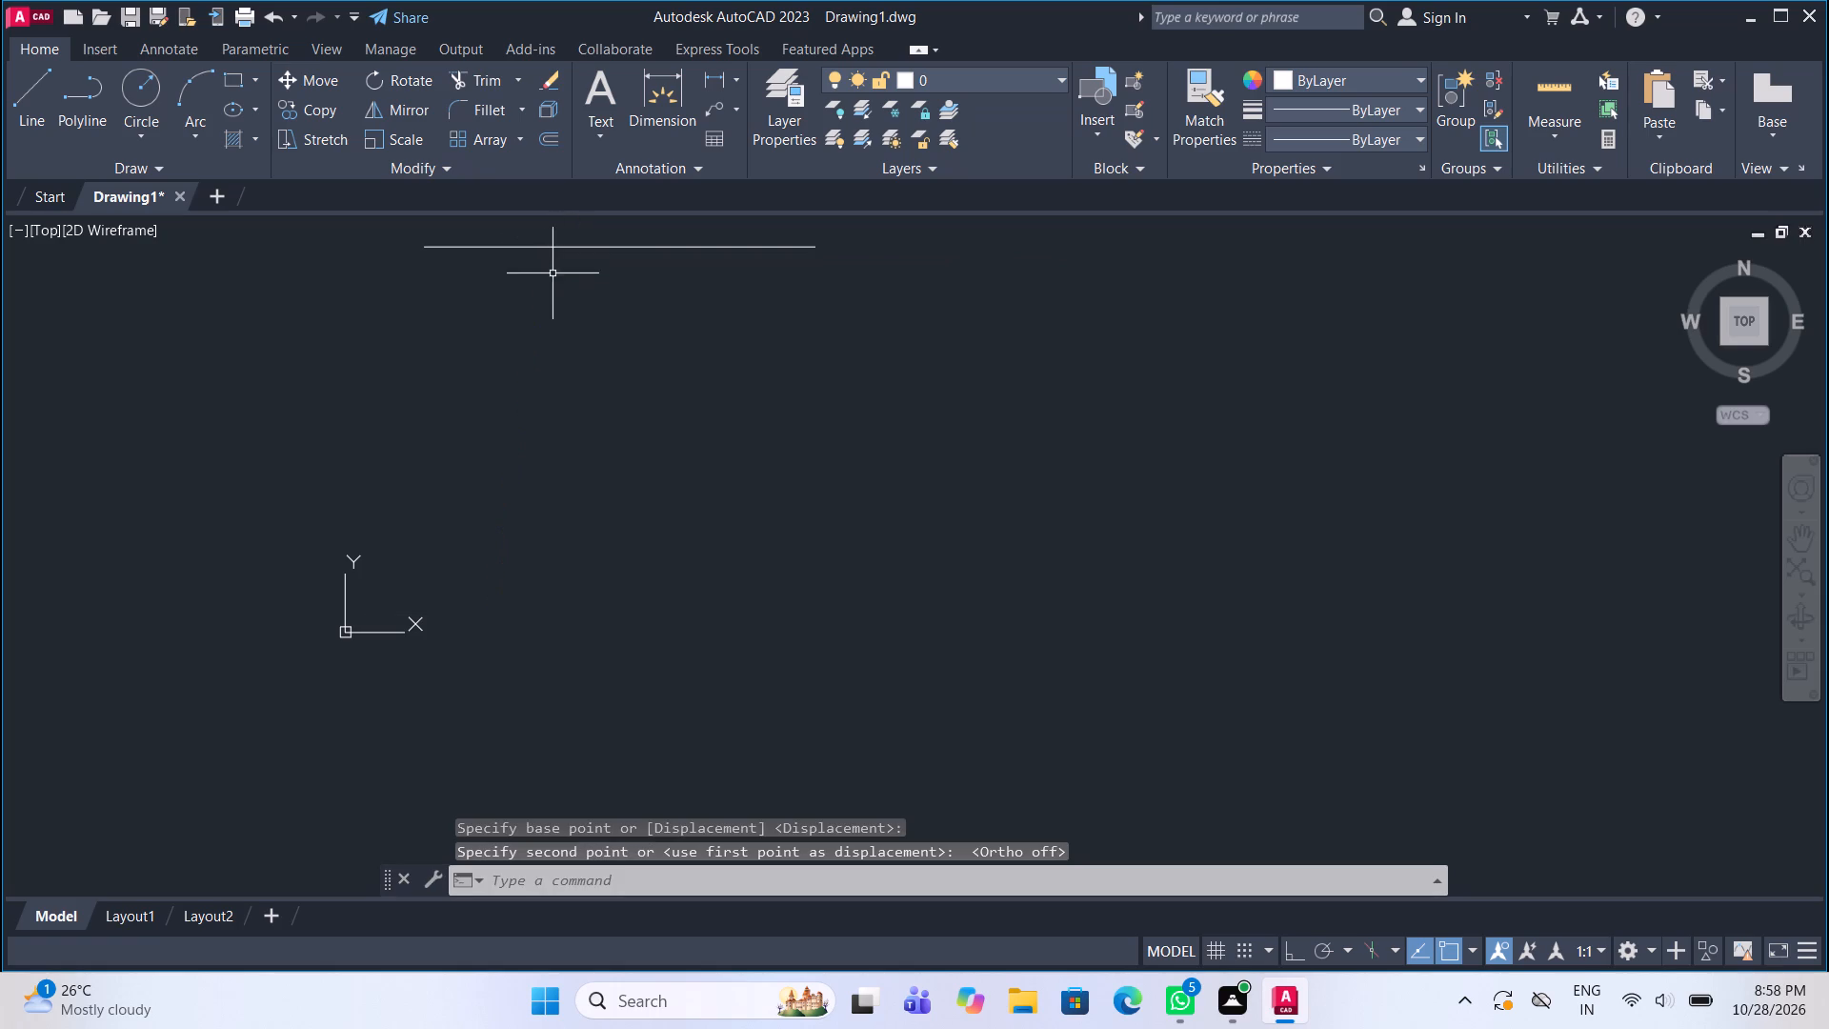
{"action": "key", "text": "Escape"}
Complete a 30' by 60' rectangle: draw 60' down from the line's left end, 30' right with Ortho on, and up to its right end.
{"action": "left_click", "coordinate": [35, 95]}
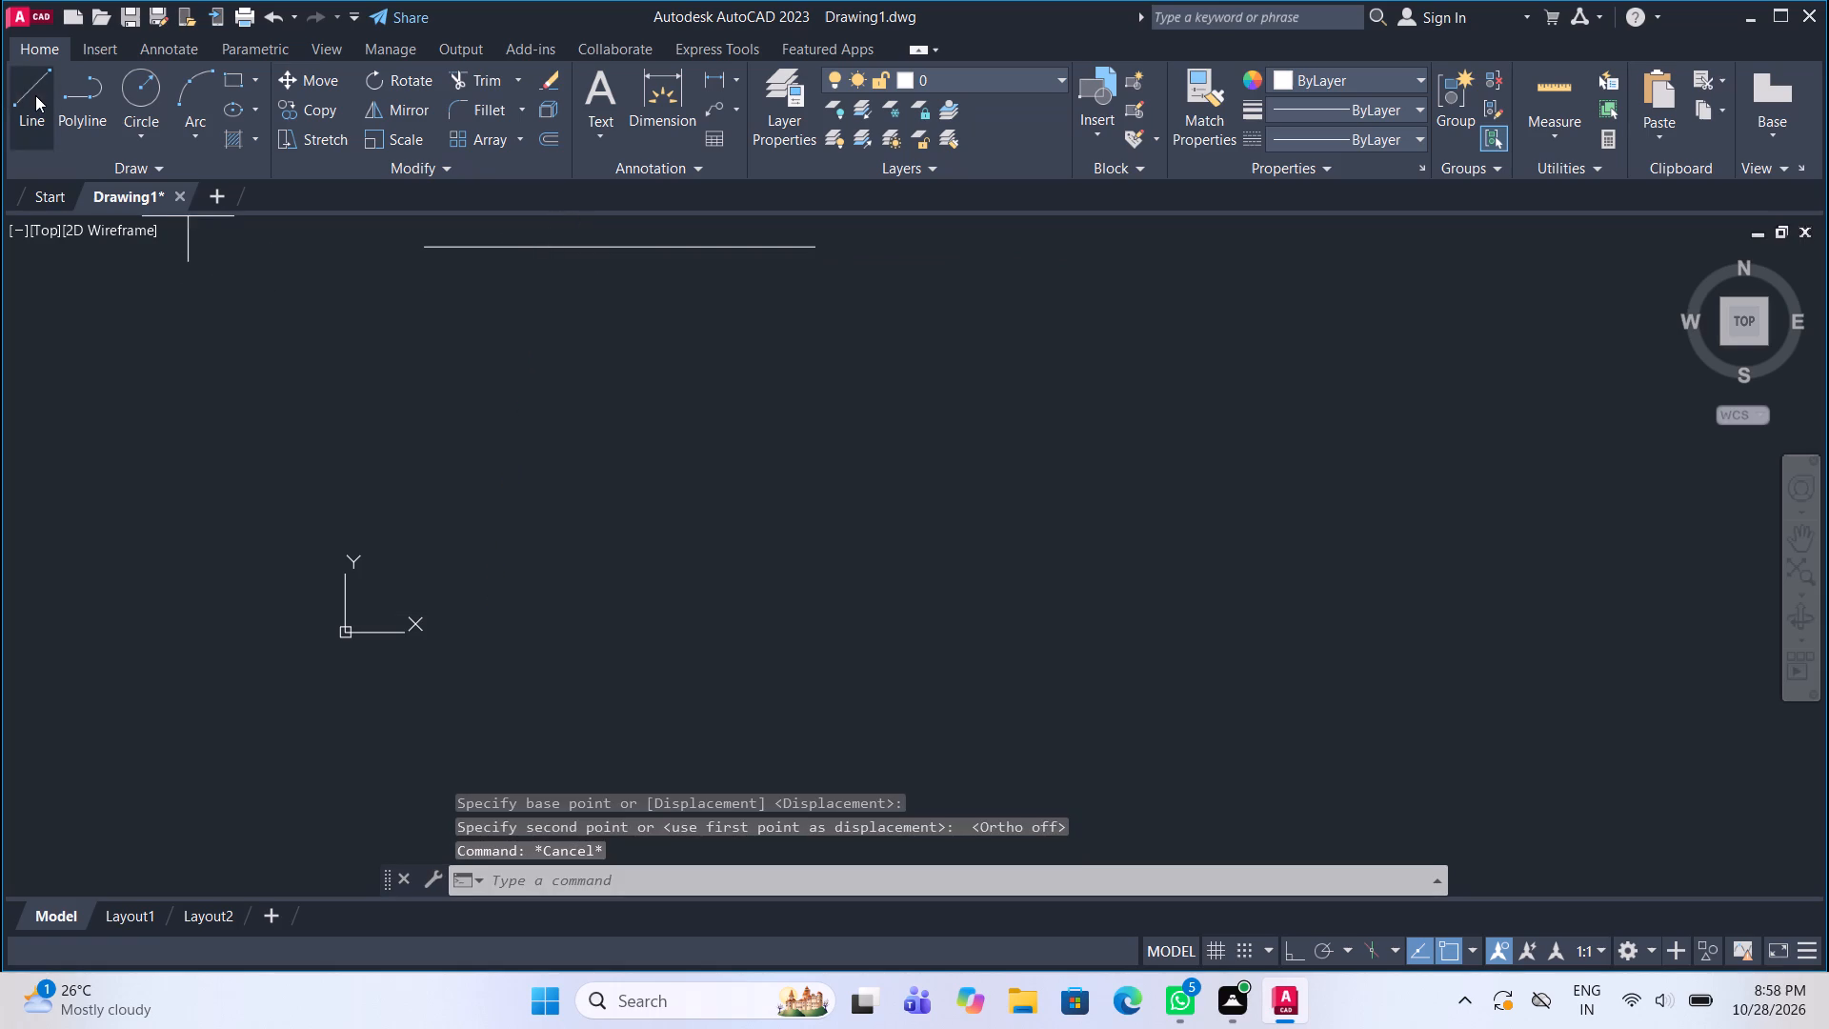
{"action": "left_click", "coordinate": [427, 255]}
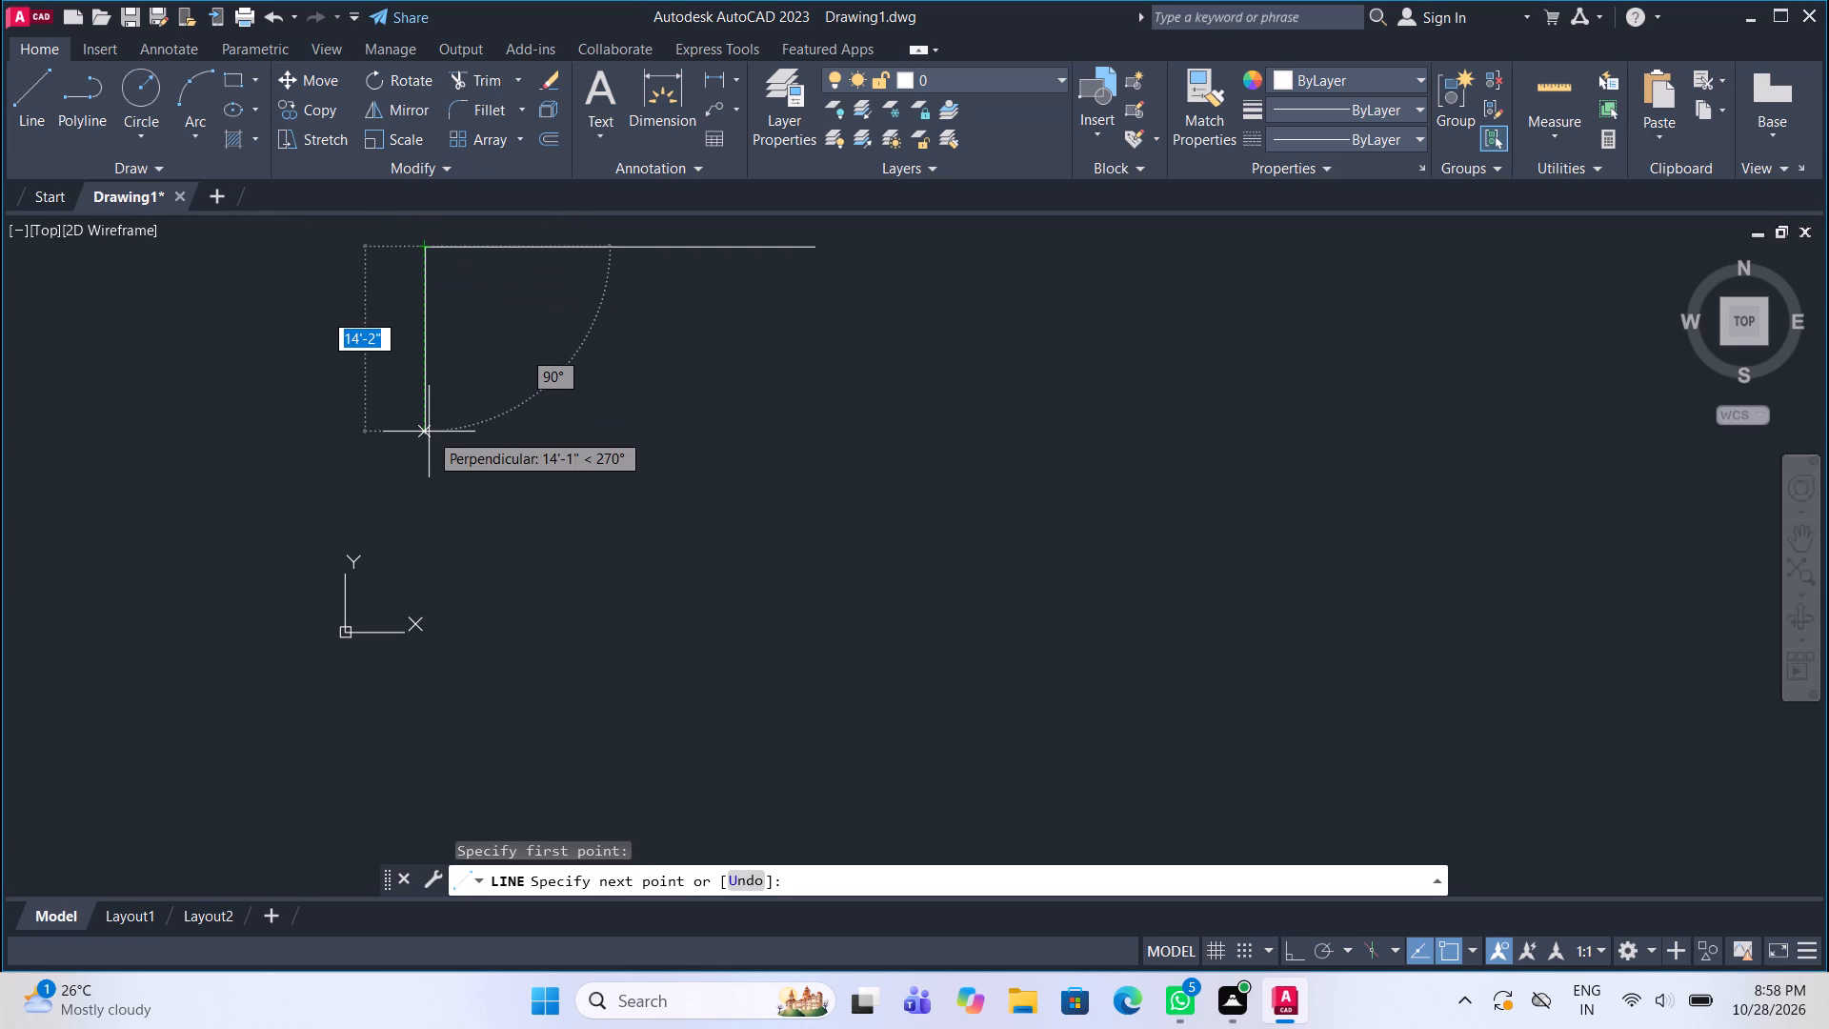
{"action": "type", "text": "60'"}
{"action": "key", "text": "Return"}
{"action": "scroll", "coordinate": [429, 432], "scroll_direction": "down", "scroll_amount": 3}
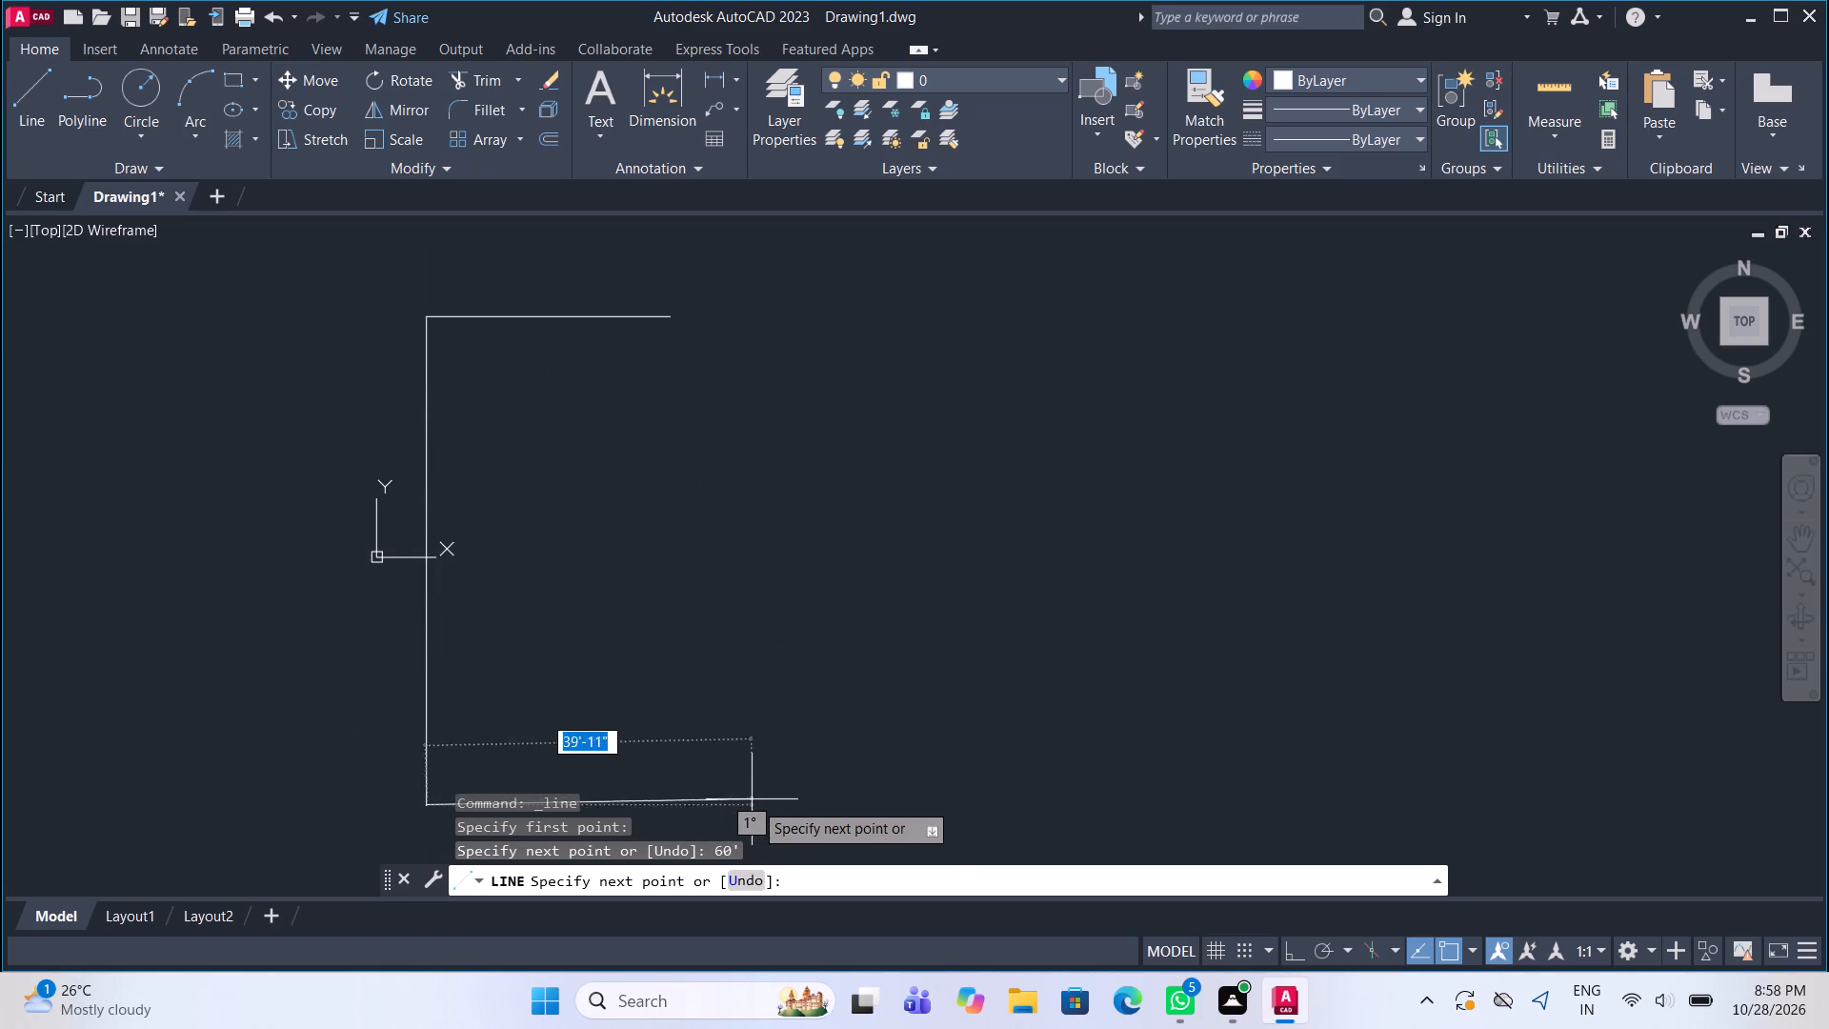
{"action": "key", "text": "F8"}
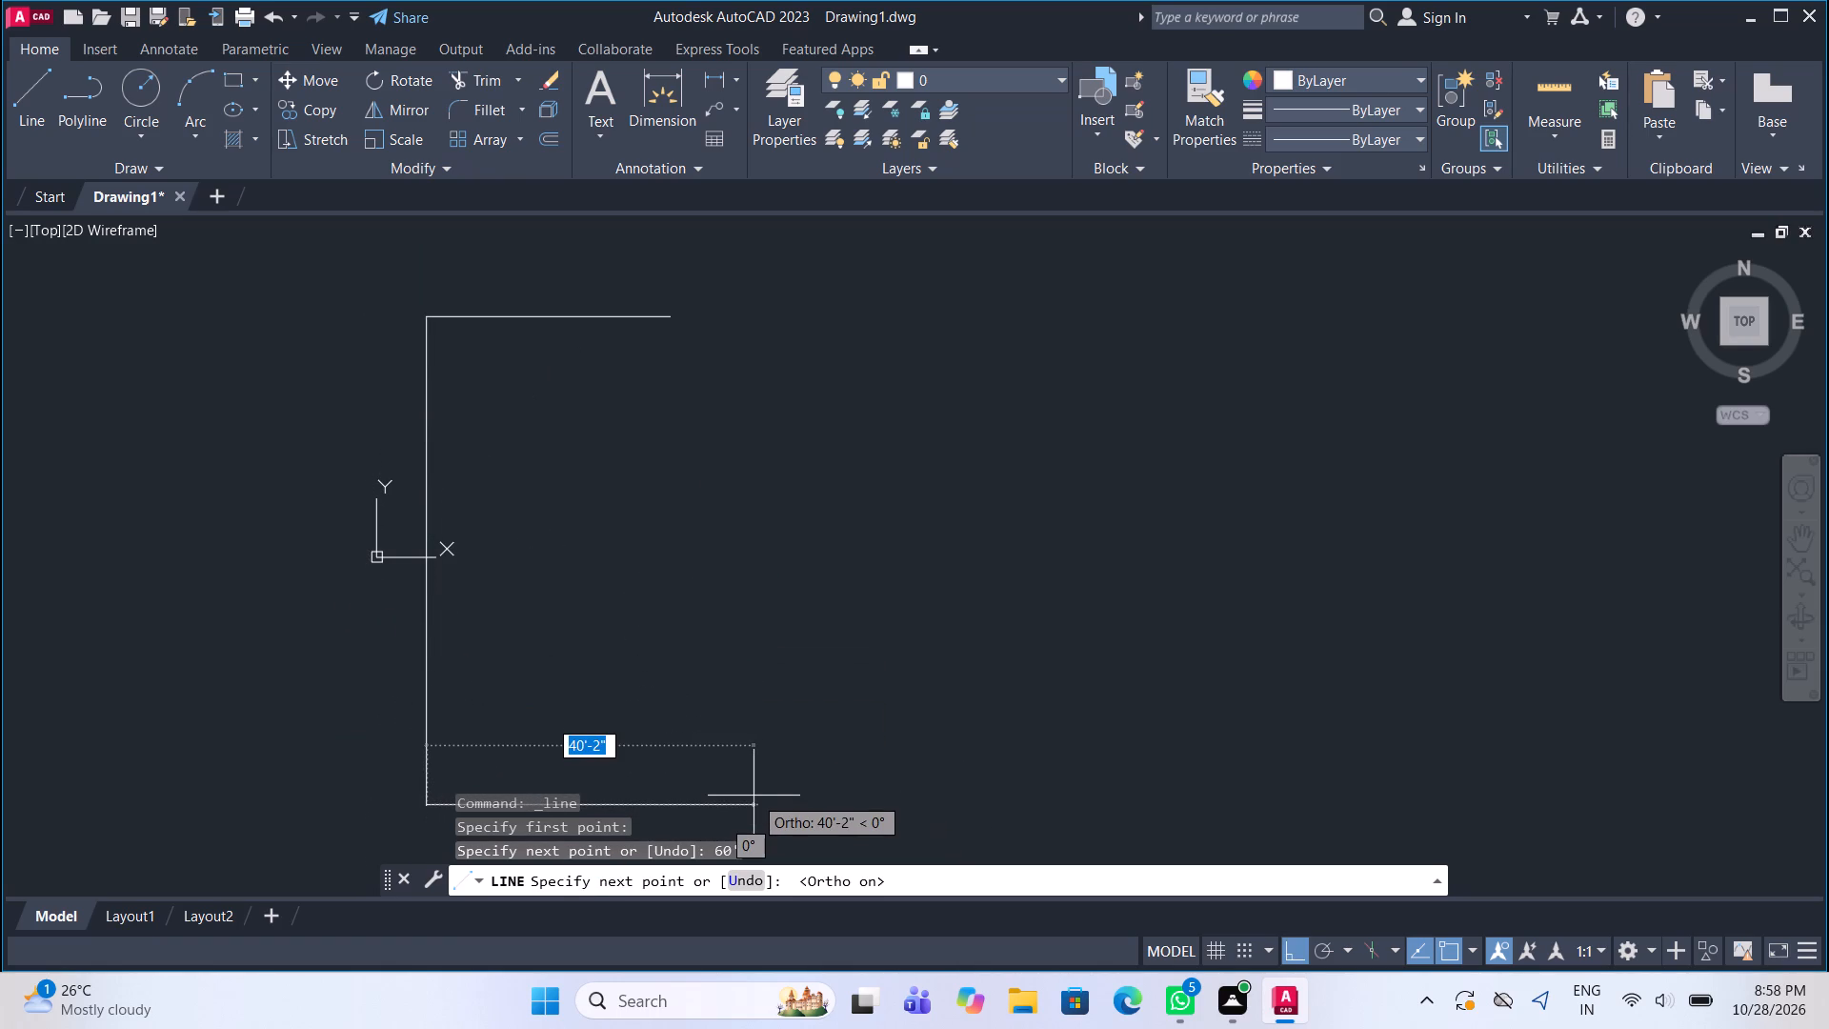
{"action": "type", "text": "30'"}
{"action": "key", "text": "Return"}
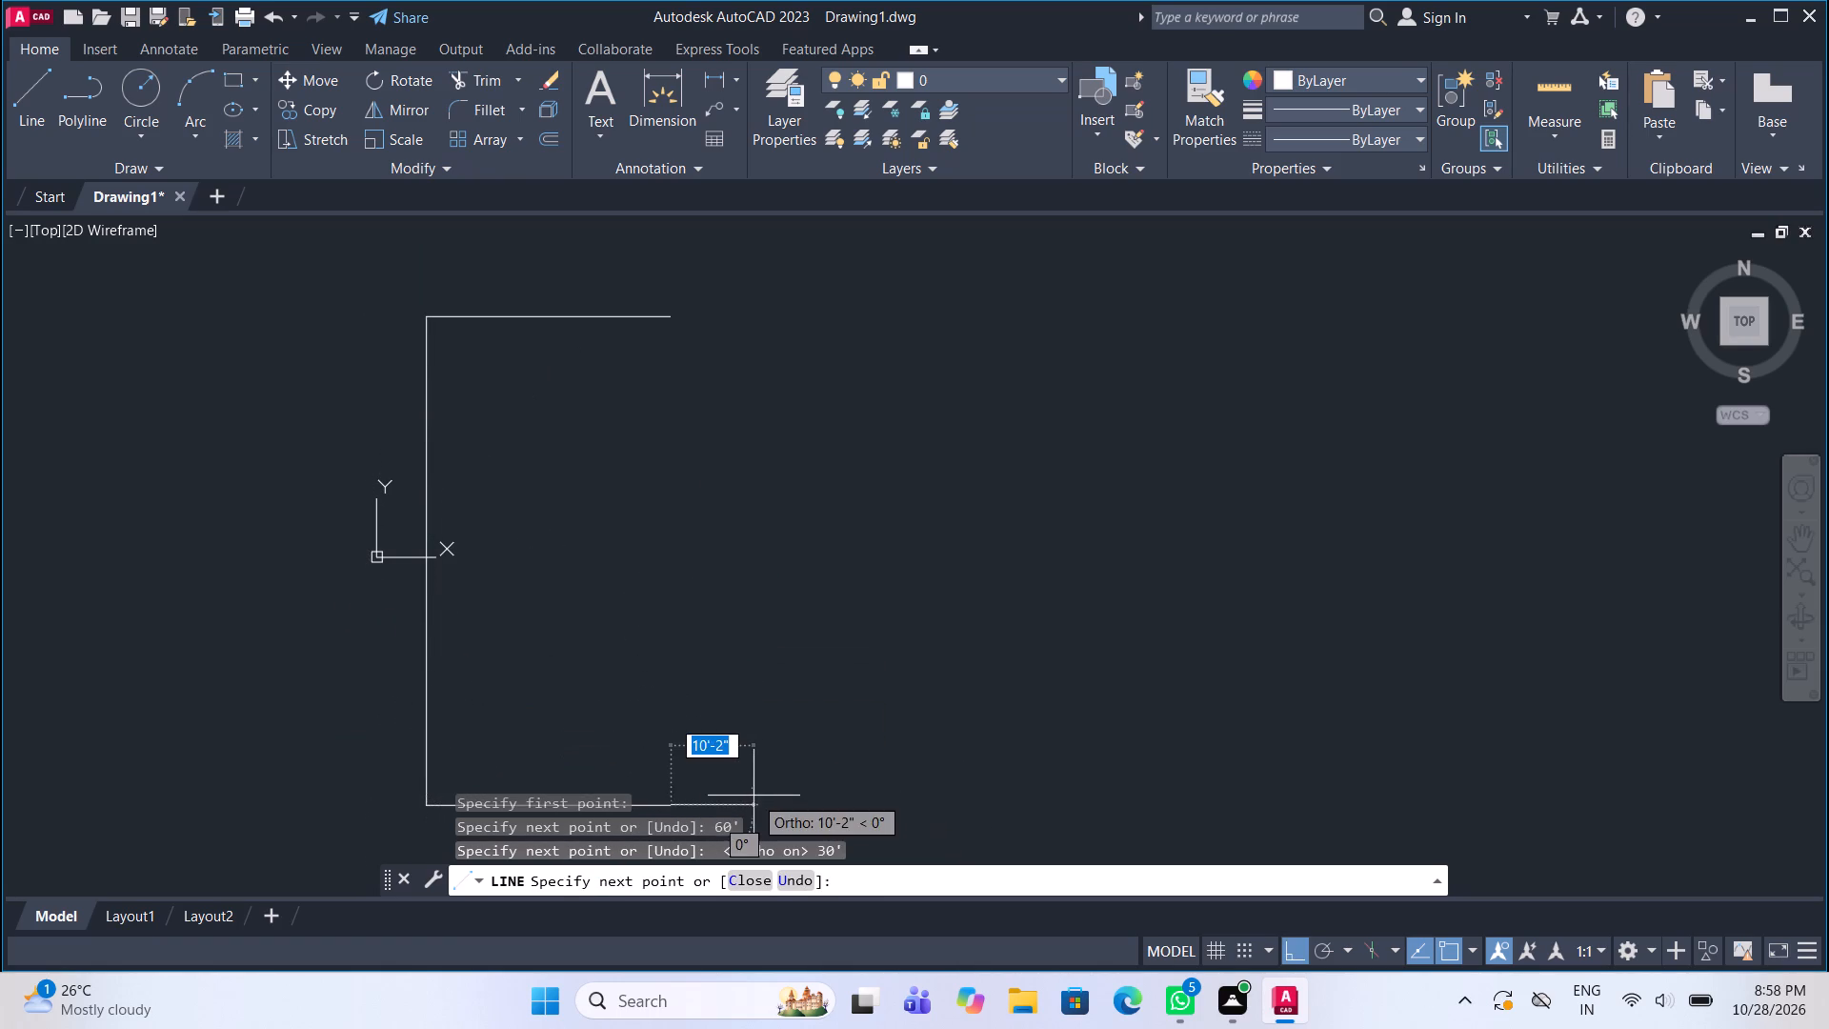
{"action": "left_click", "coordinate": [680, 313]}
{"action": "middle_click_drag", "start_coordinate": [616, 342], "coordinate": [616, 341]}
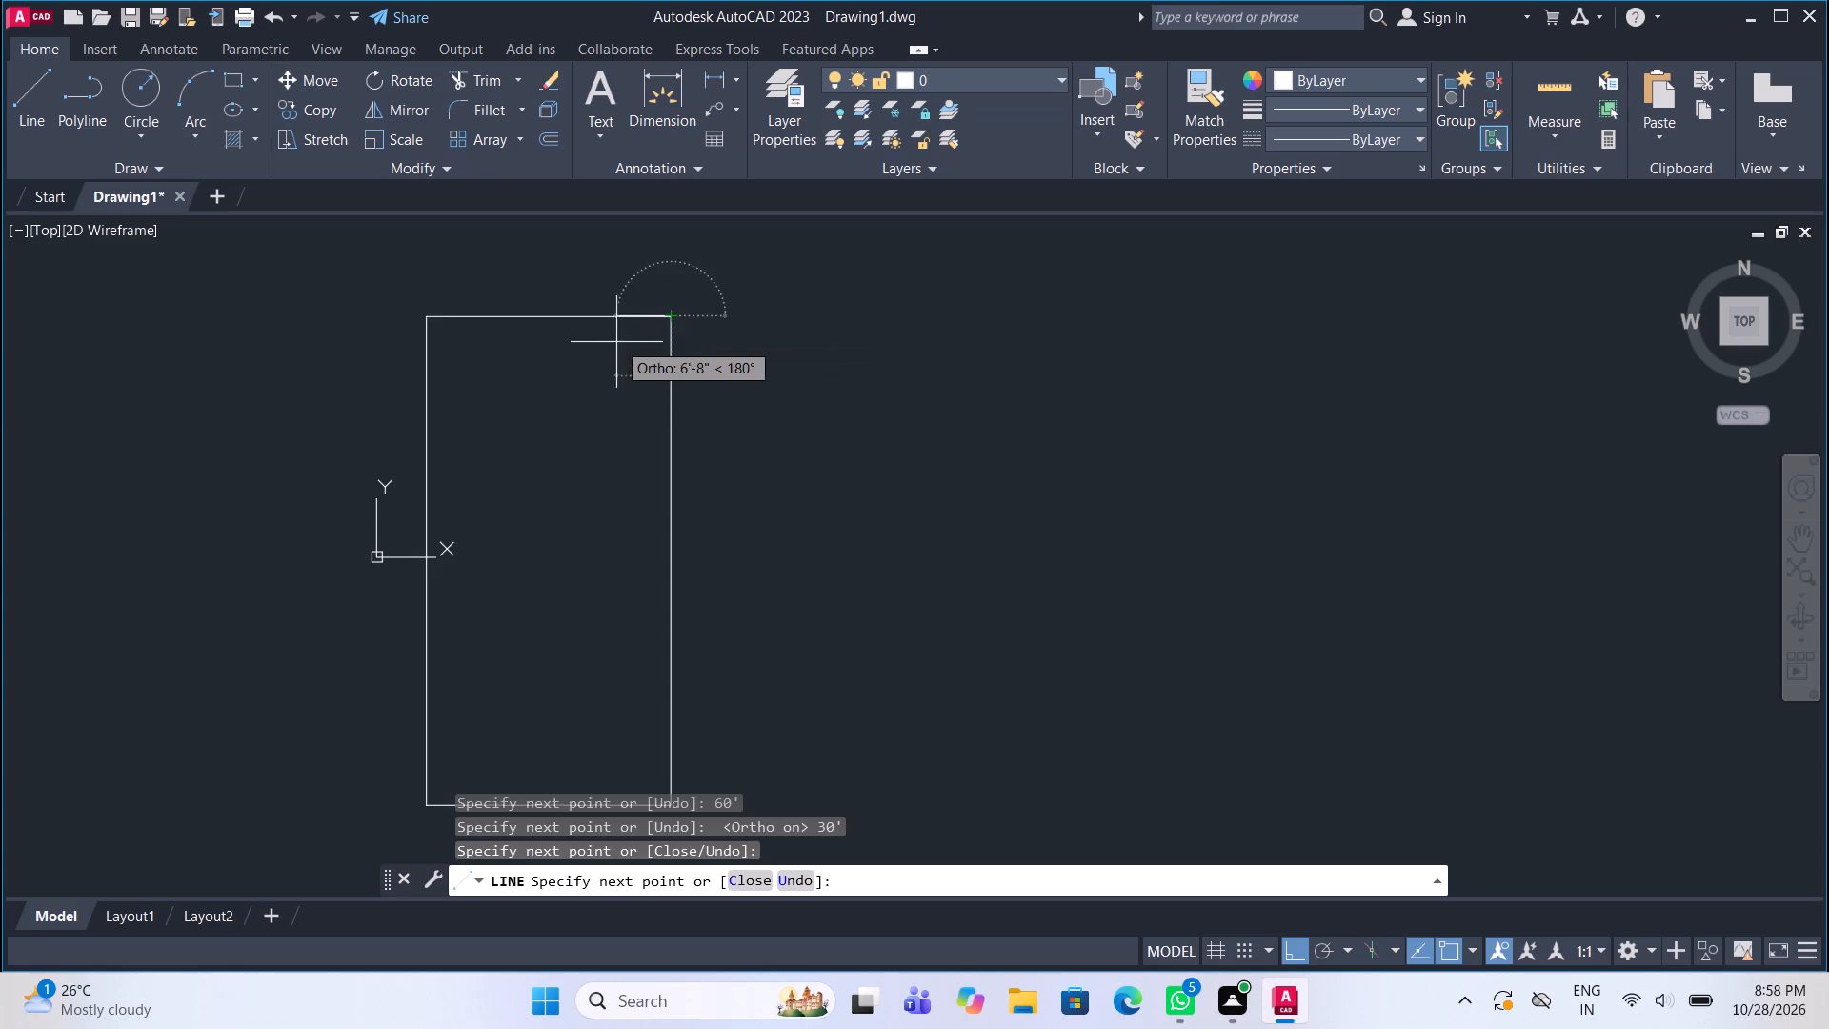
{"action": "middle_click_drag", "start_coordinate": [616, 341], "coordinate": [618, 323]}
{"action": "key", "text": "Escape"}
{"action": "scroll", "coordinate": [588, 425], "scroll_direction": "down", "scroll_amount": 1}
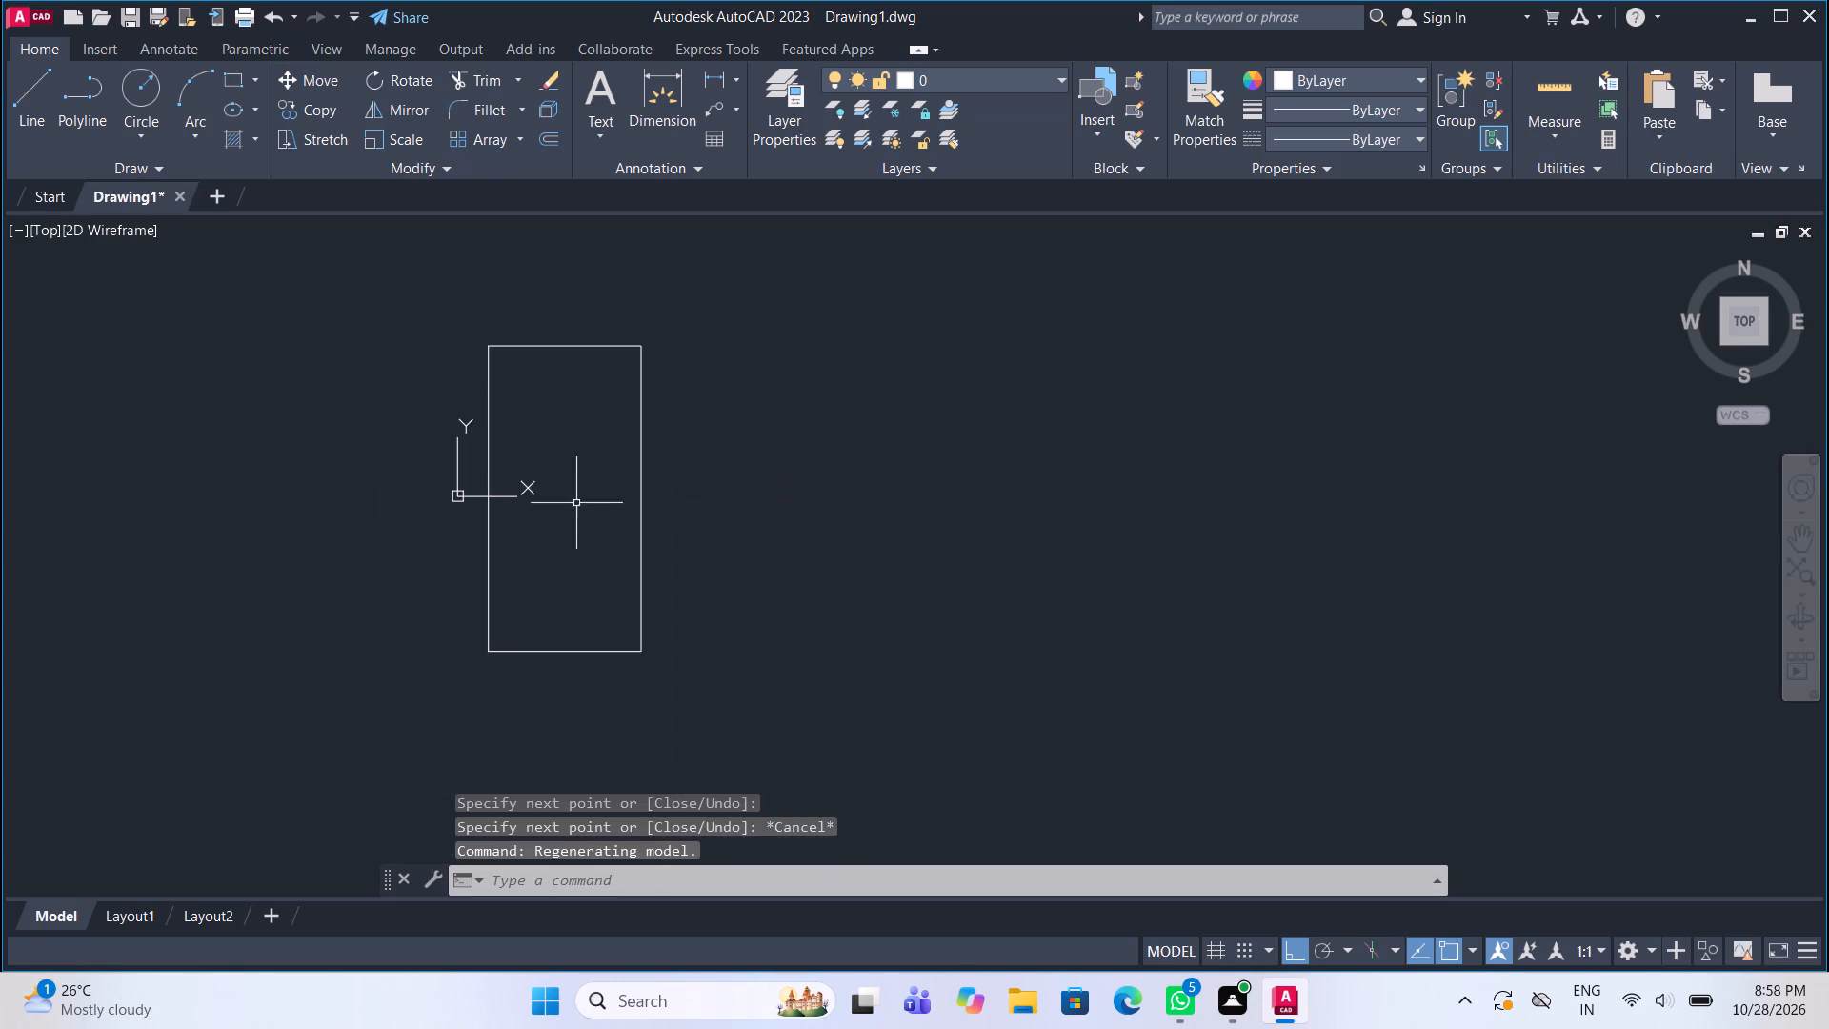
Move the whole 30' by 60' rectangle about 56' up and slightly to the right, with Ortho off.
{"action": "left_click", "coordinate": [479, 697]}
{"action": "left_click", "coordinate": [706, 331]}
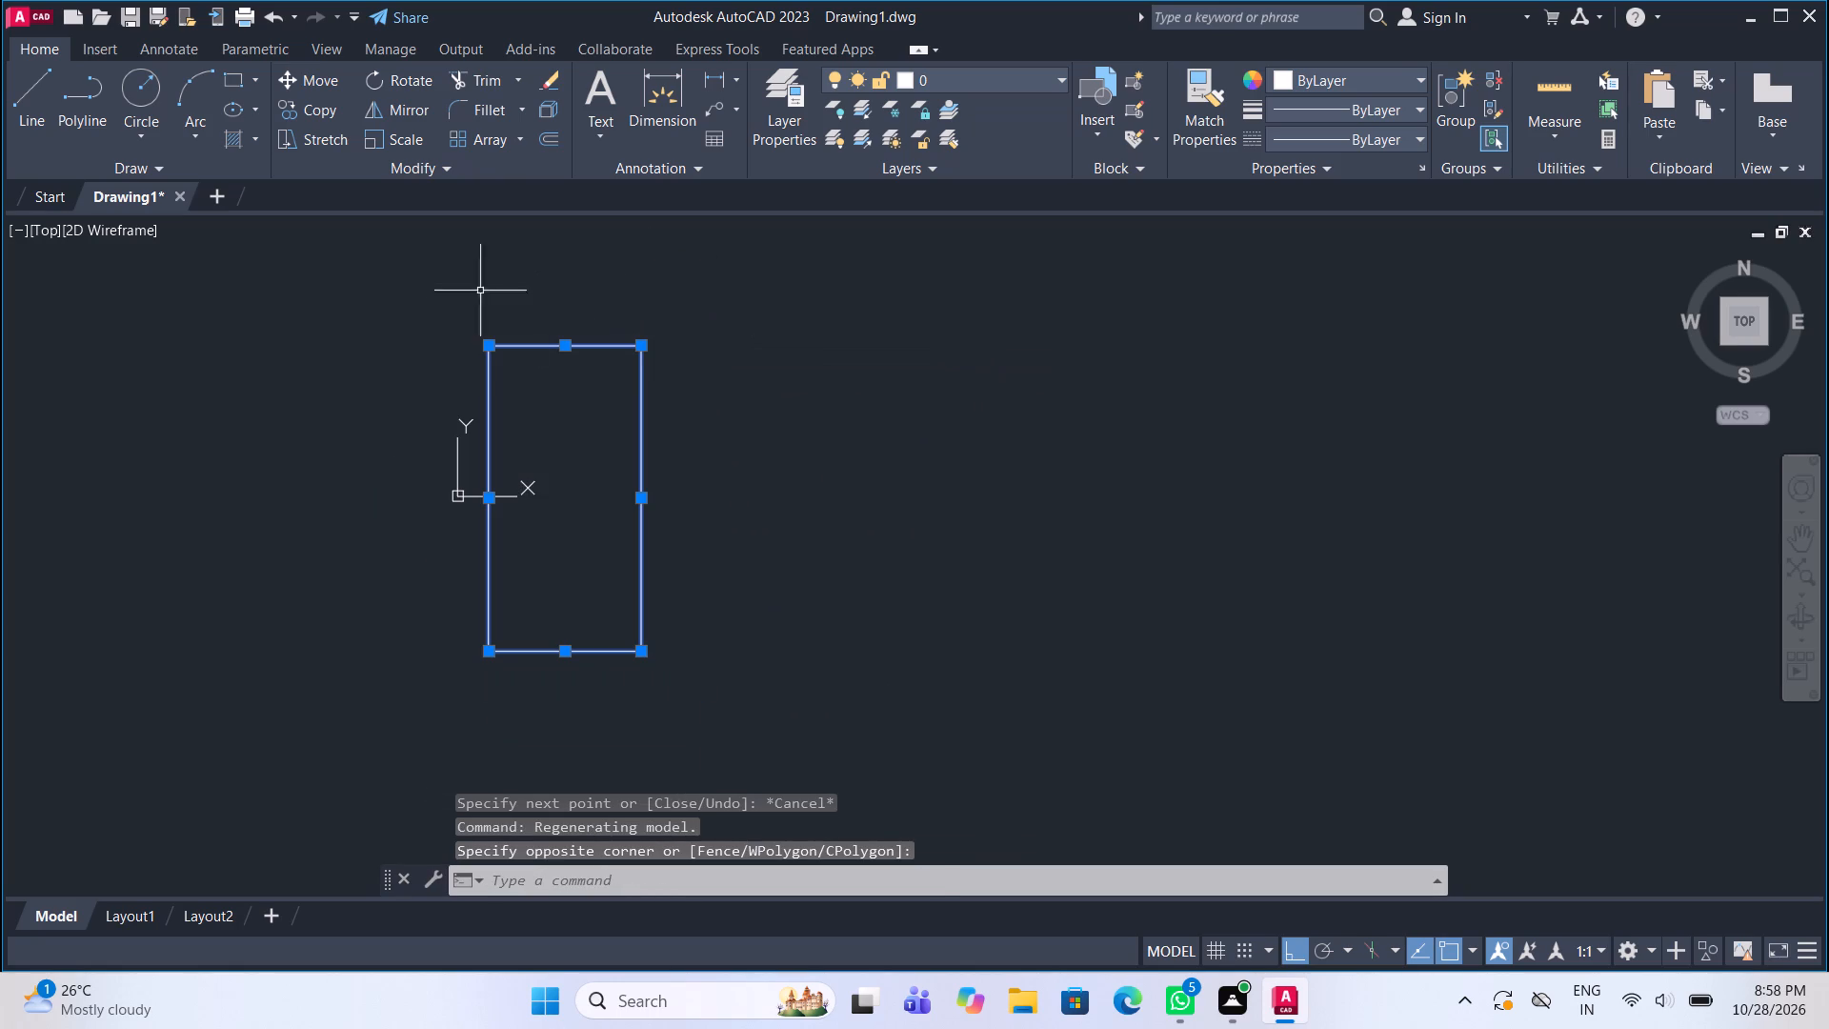
{"action": "left_click", "coordinate": [325, 83]}
{"action": "left_click_drag", "start_coordinate": [510, 532], "coordinate": [507, 559]}
{"action": "scroll", "coordinate": [497, 592], "scroll_direction": "down", "scroll_amount": 3}
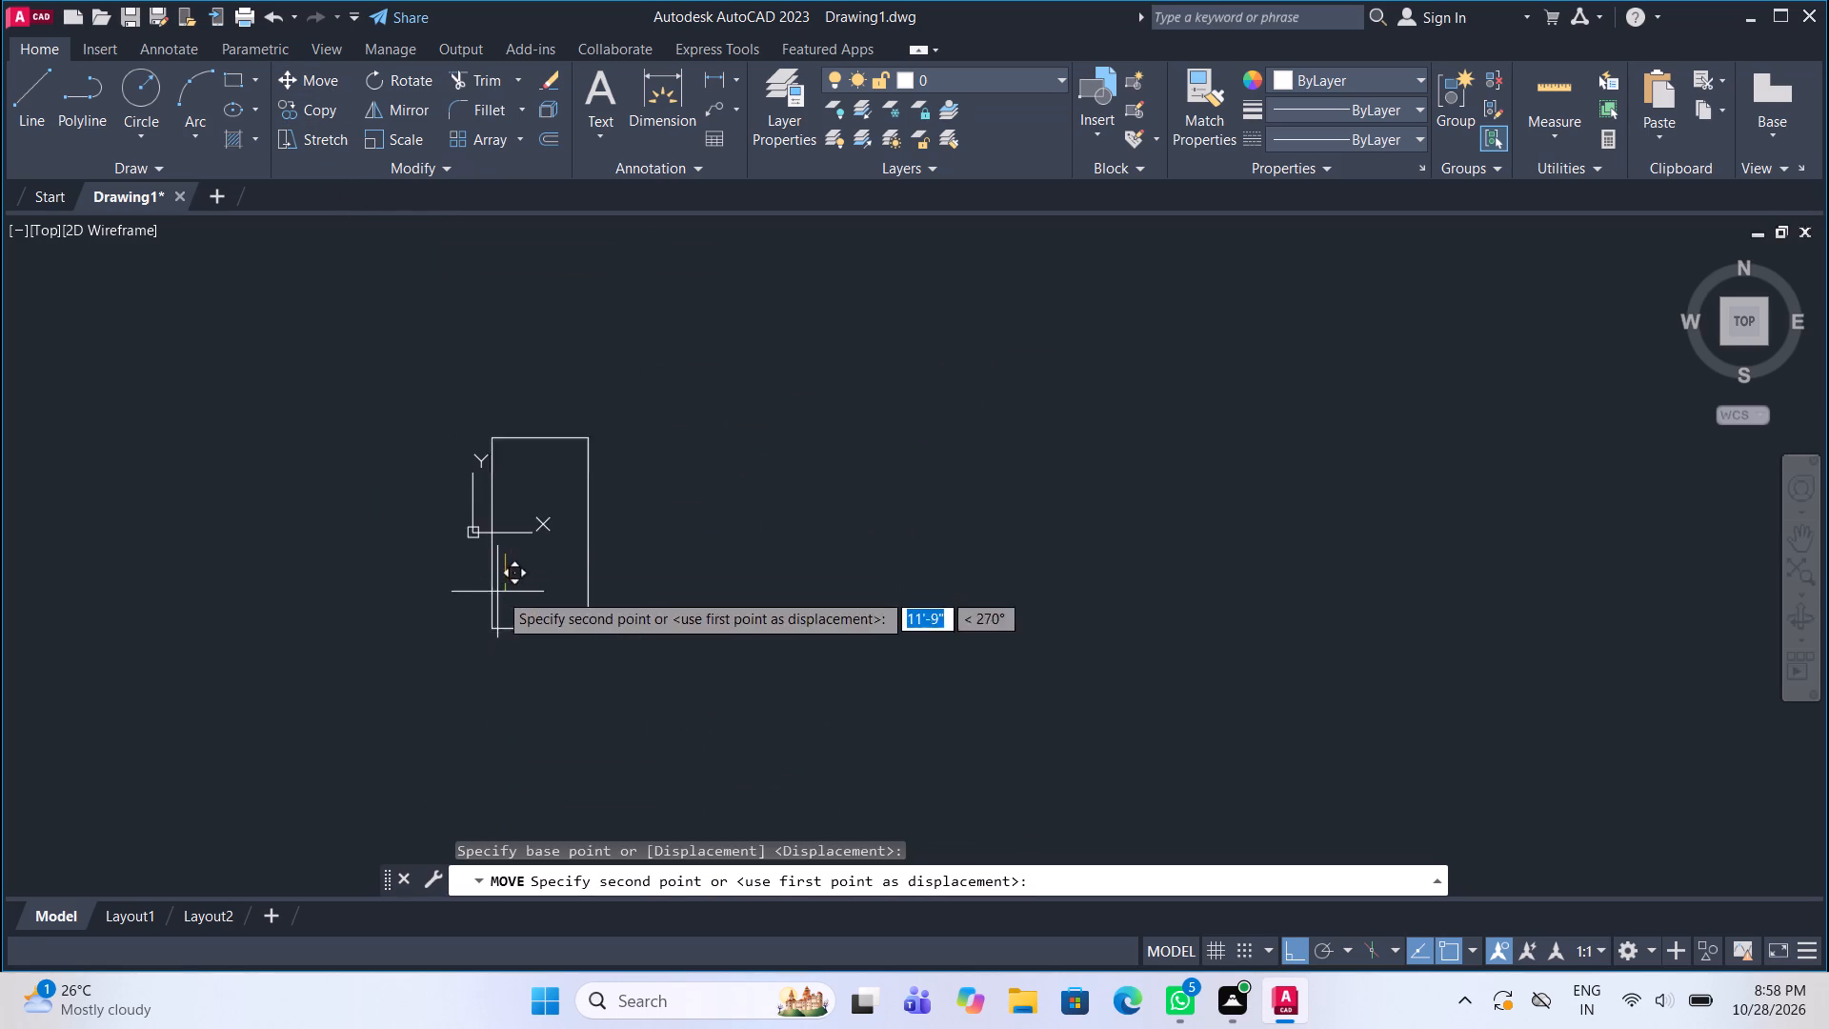
{"action": "scroll", "coordinate": [504, 469], "scroll_direction": "up", "scroll_amount": 3}
{"action": "middle_click_drag", "start_coordinate": [509, 341], "coordinate": [513, 457]}
{"action": "scroll", "coordinate": [513, 457], "scroll_direction": "down", "scroll_amount": 2}
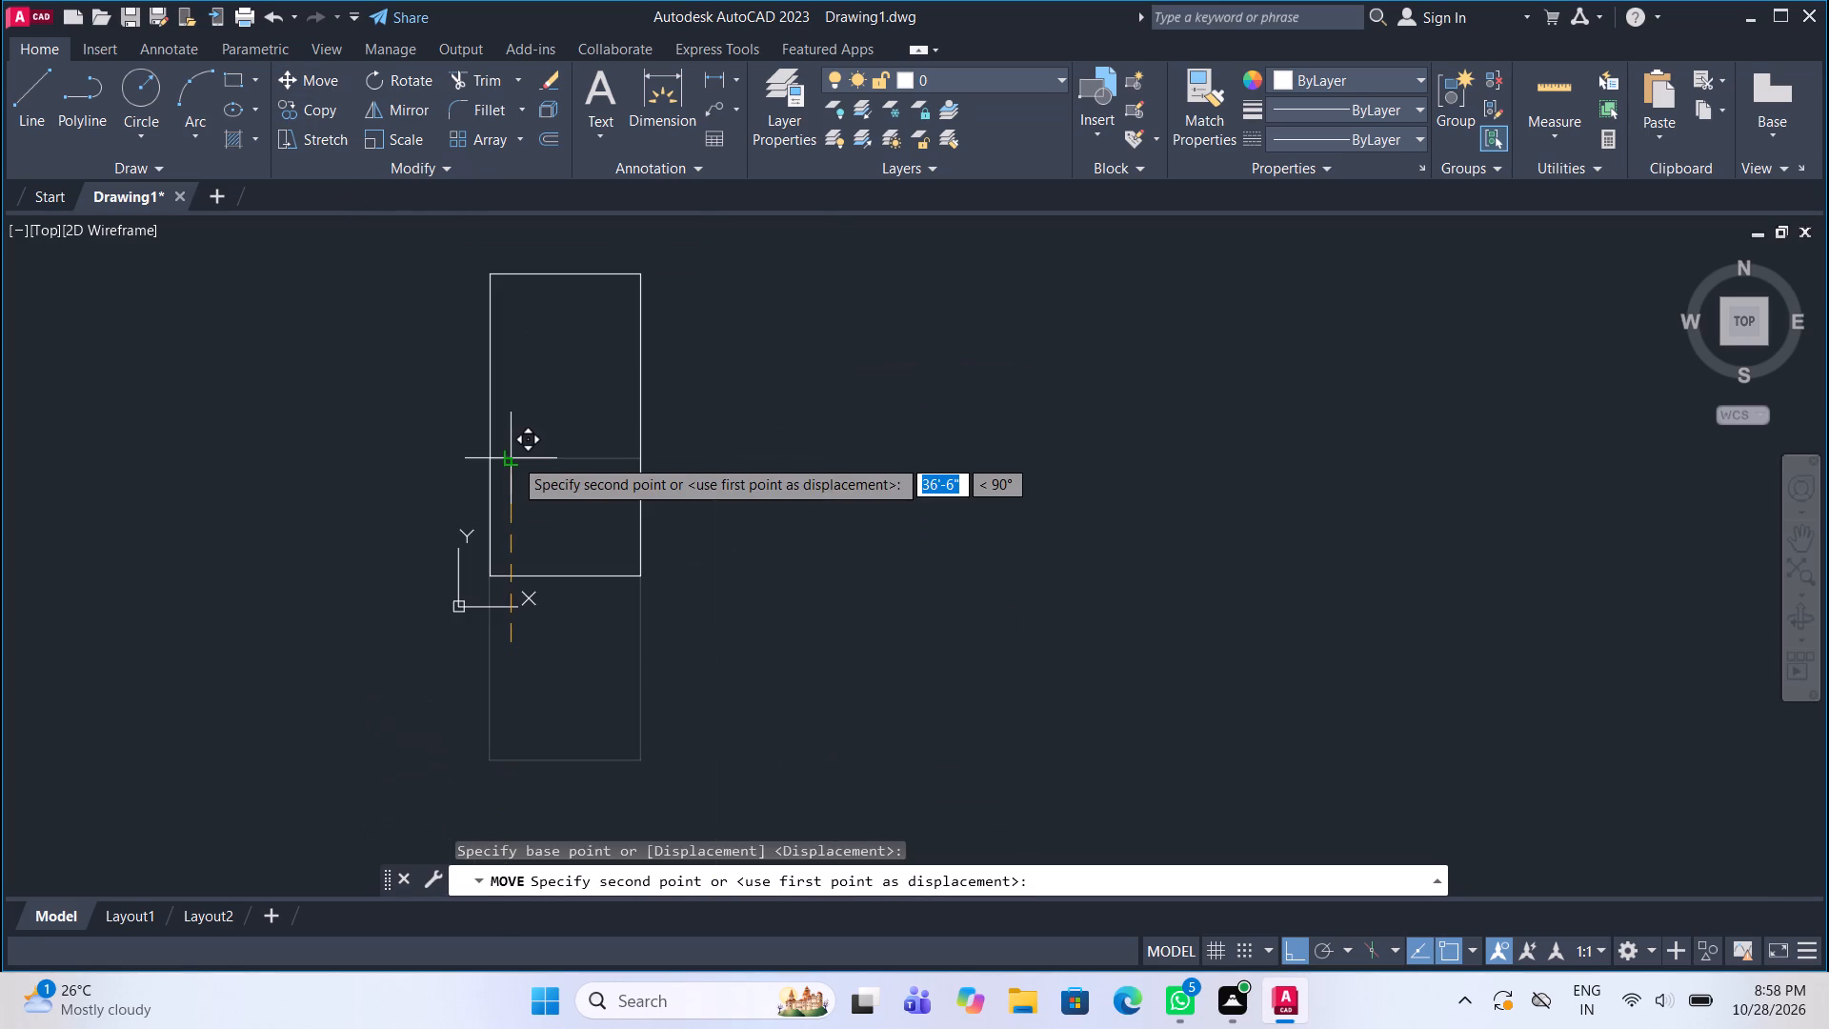
{"action": "key", "text": "F8"}
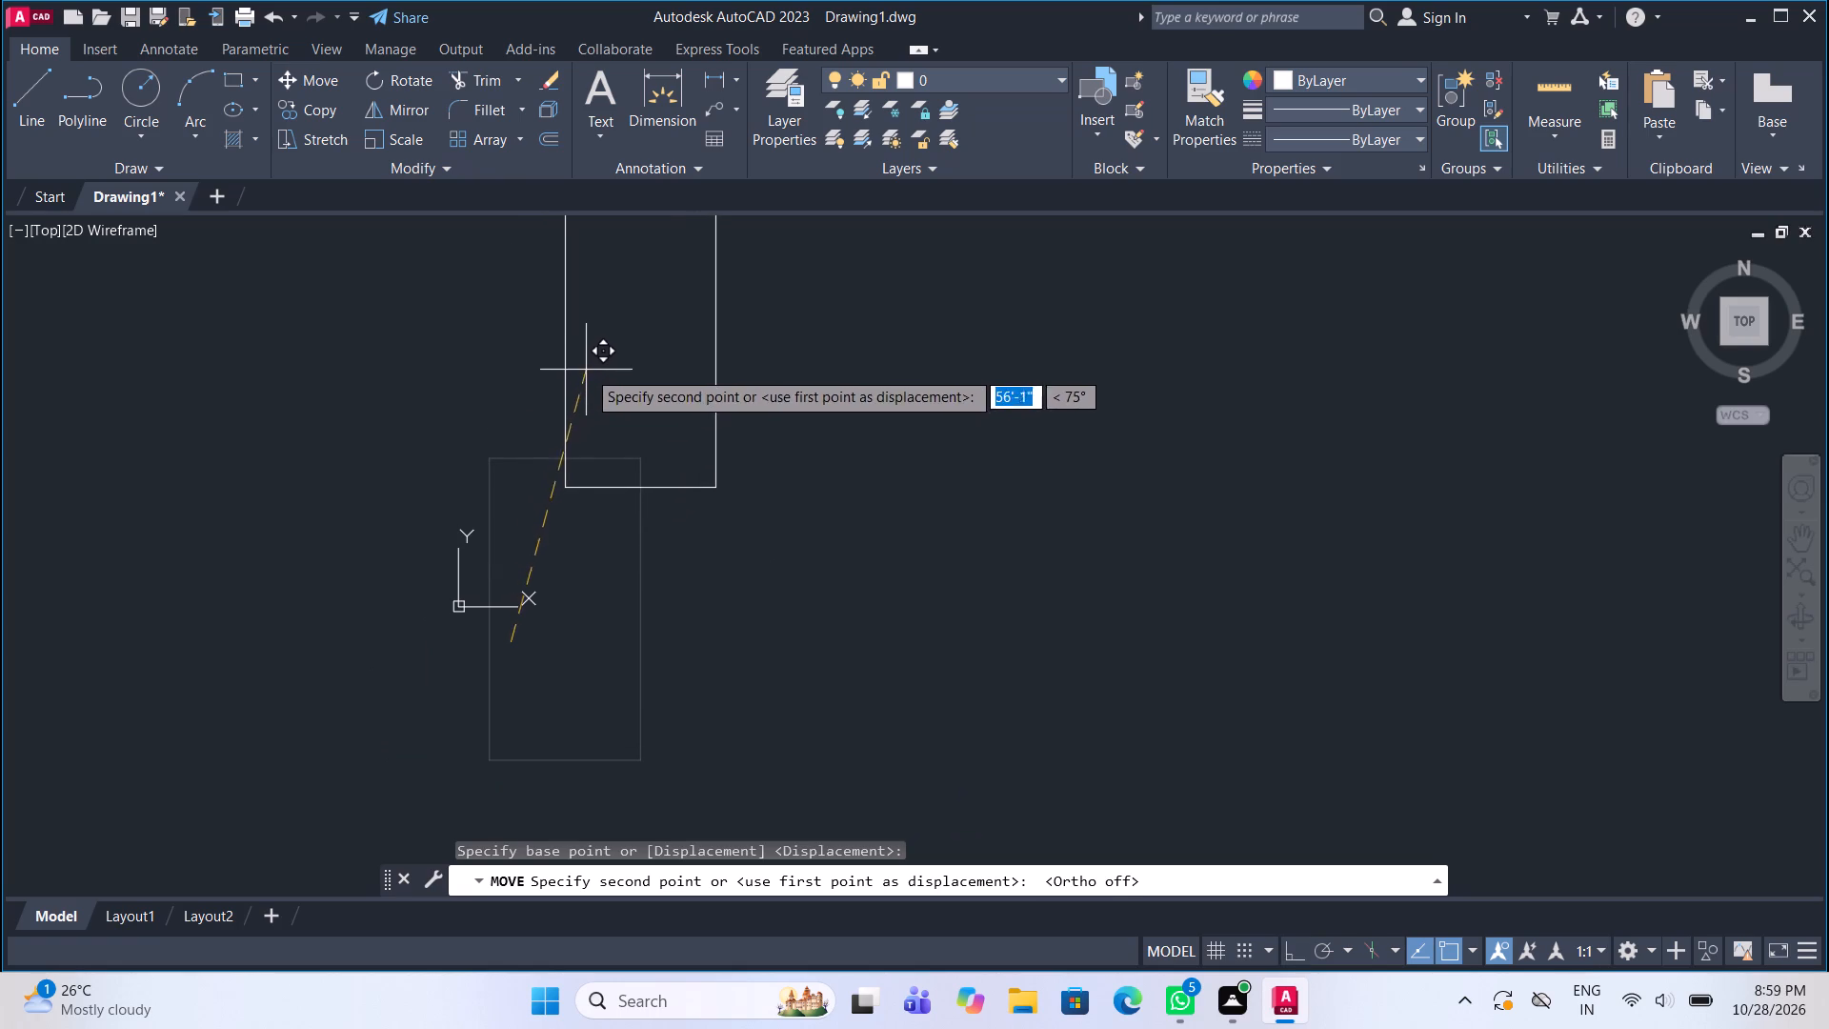
{"action": "left_click", "coordinate": [587, 369]}
Offset the rectangle's top line 9" inward.
{"action": "scroll", "coordinate": [459, 472], "scroll_direction": "down", "scroll_amount": 2}
{"action": "scroll", "coordinate": [560, 385], "scroll_direction": "up", "scroll_amount": 1}
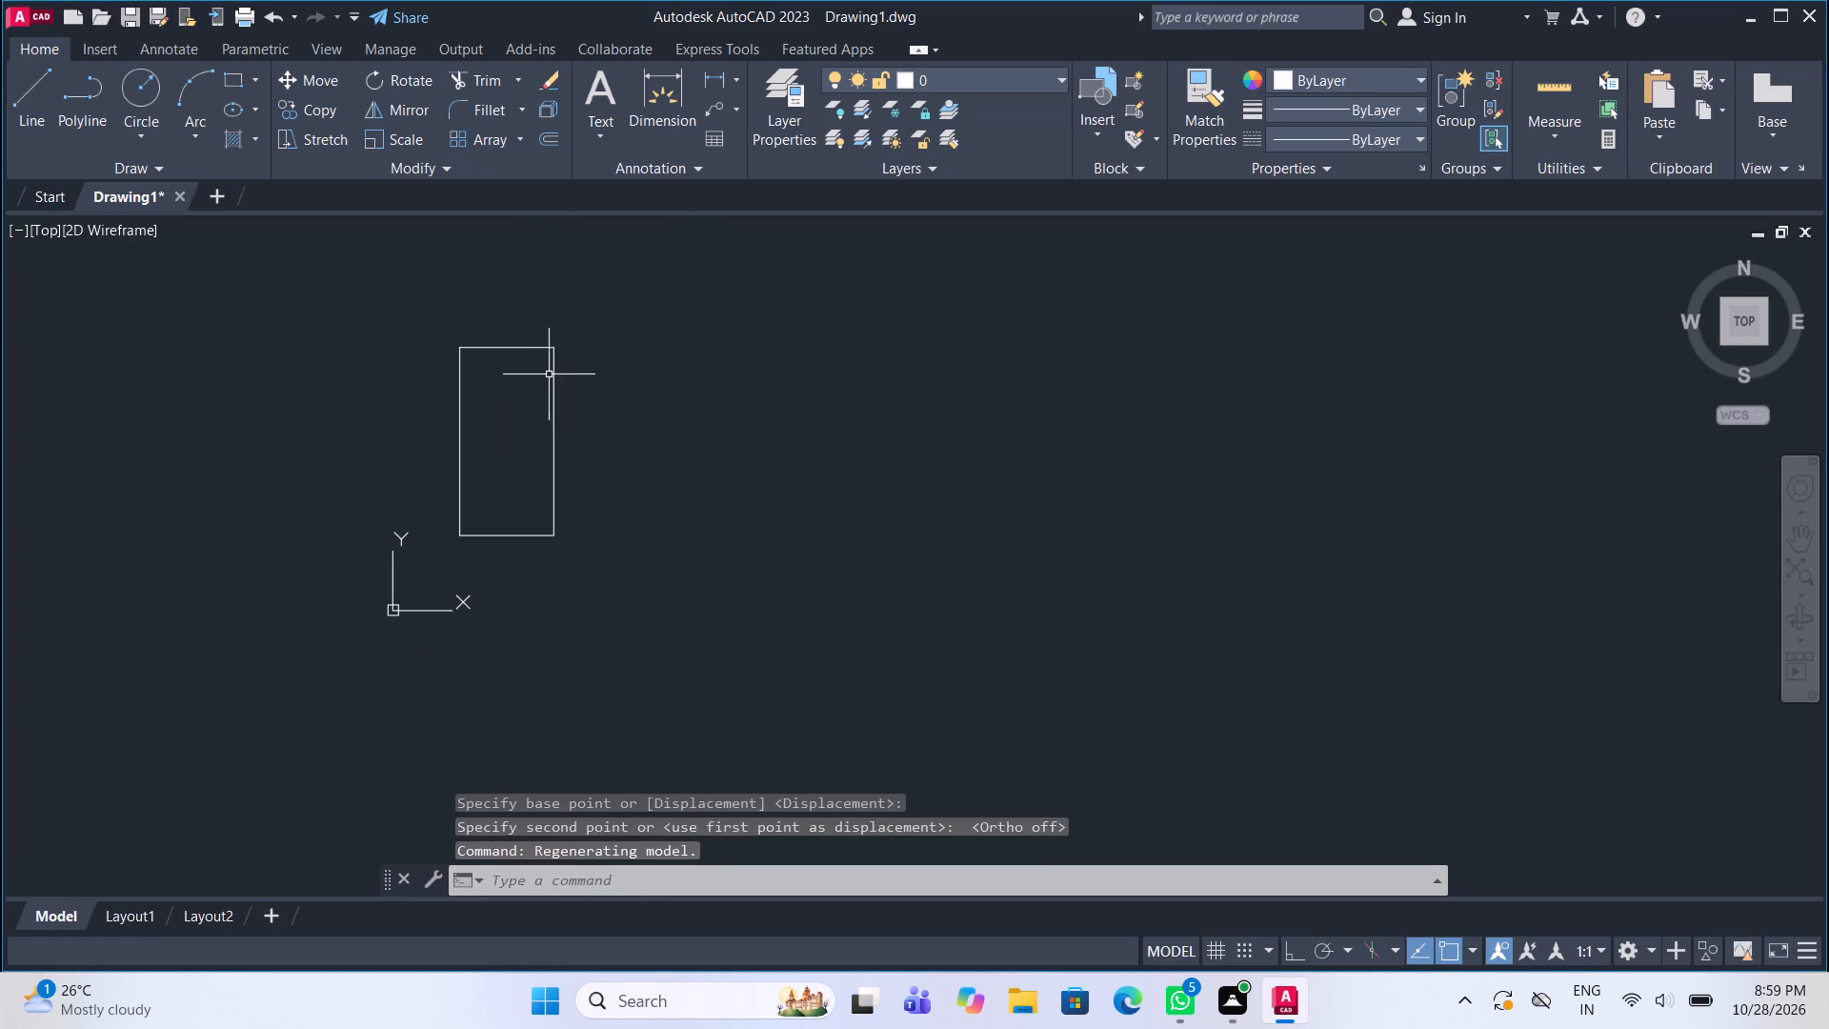
{"action": "scroll", "coordinate": [426, 383], "scroll_direction": "up", "scroll_amount": 1}
{"action": "scroll", "coordinate": [538, 316], "scroll_direction": "up", "scroll_amount": 2}
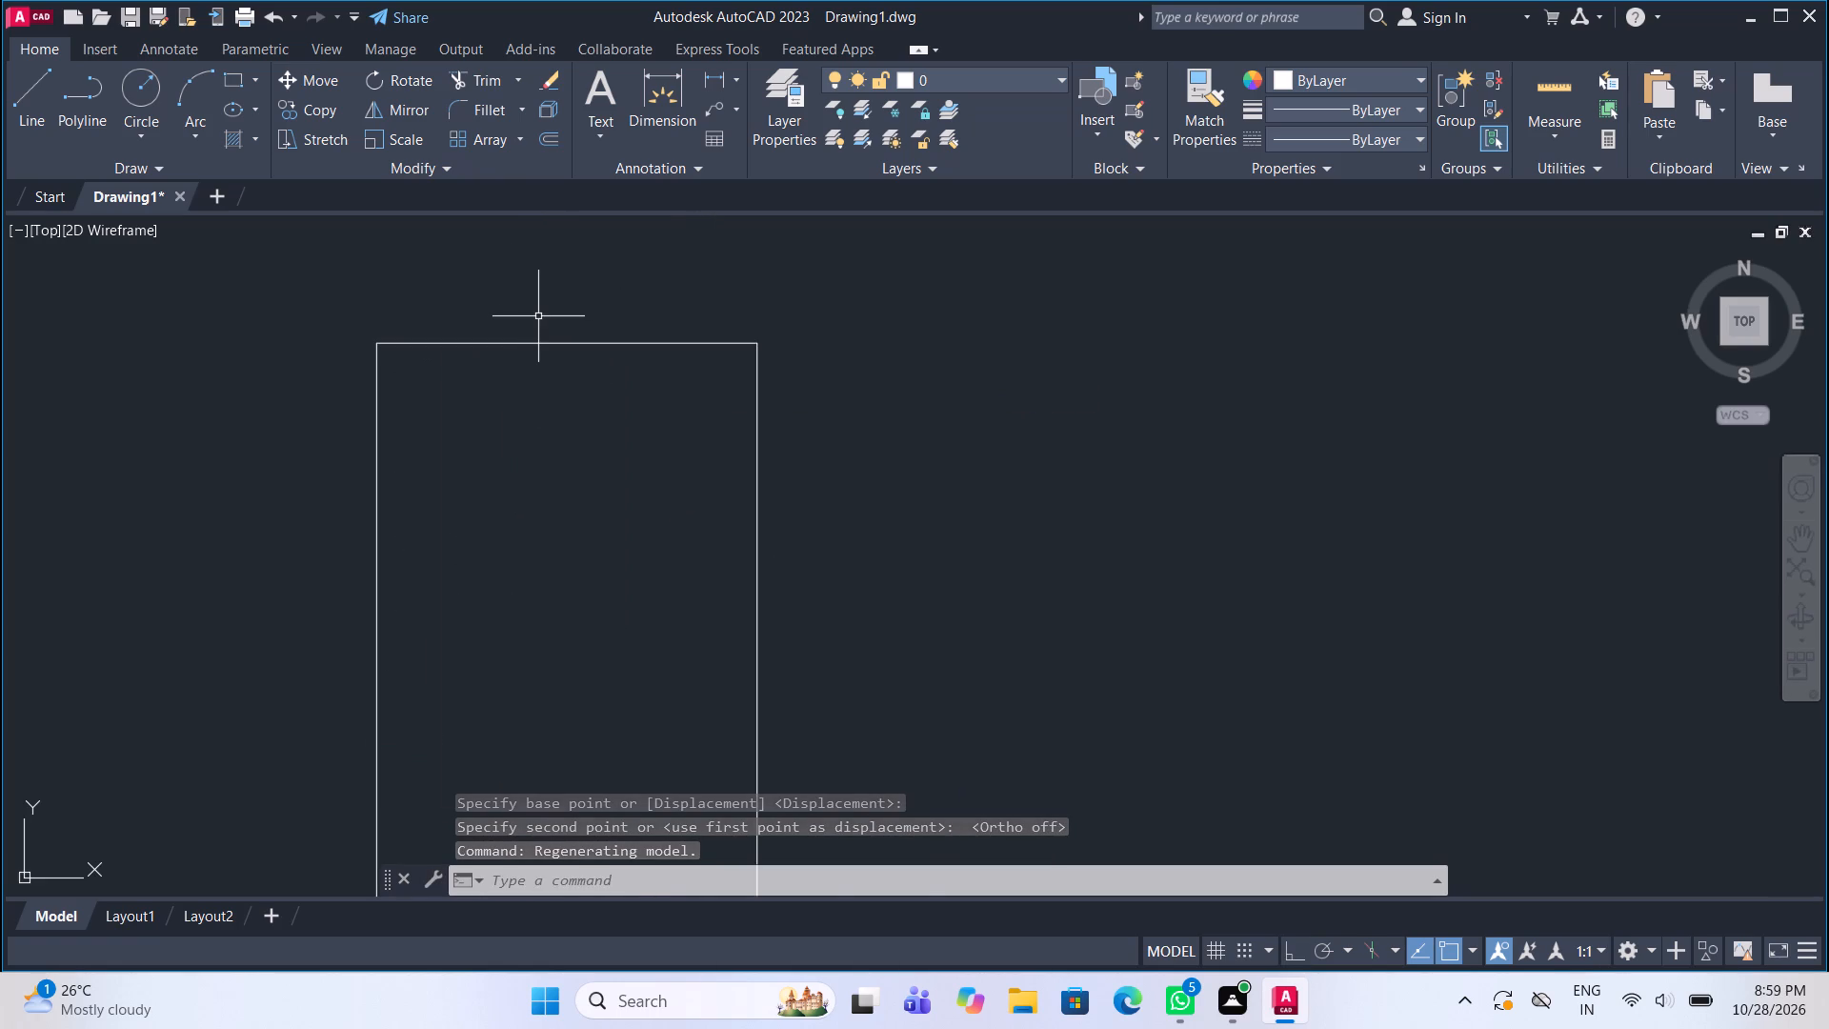
{"action": "left_click", "coordinate": [529, 334]}
{"action": "left_click", "coordinate": [487, 357]}
{"action": "left_click", "coordinate": [553, 132]}
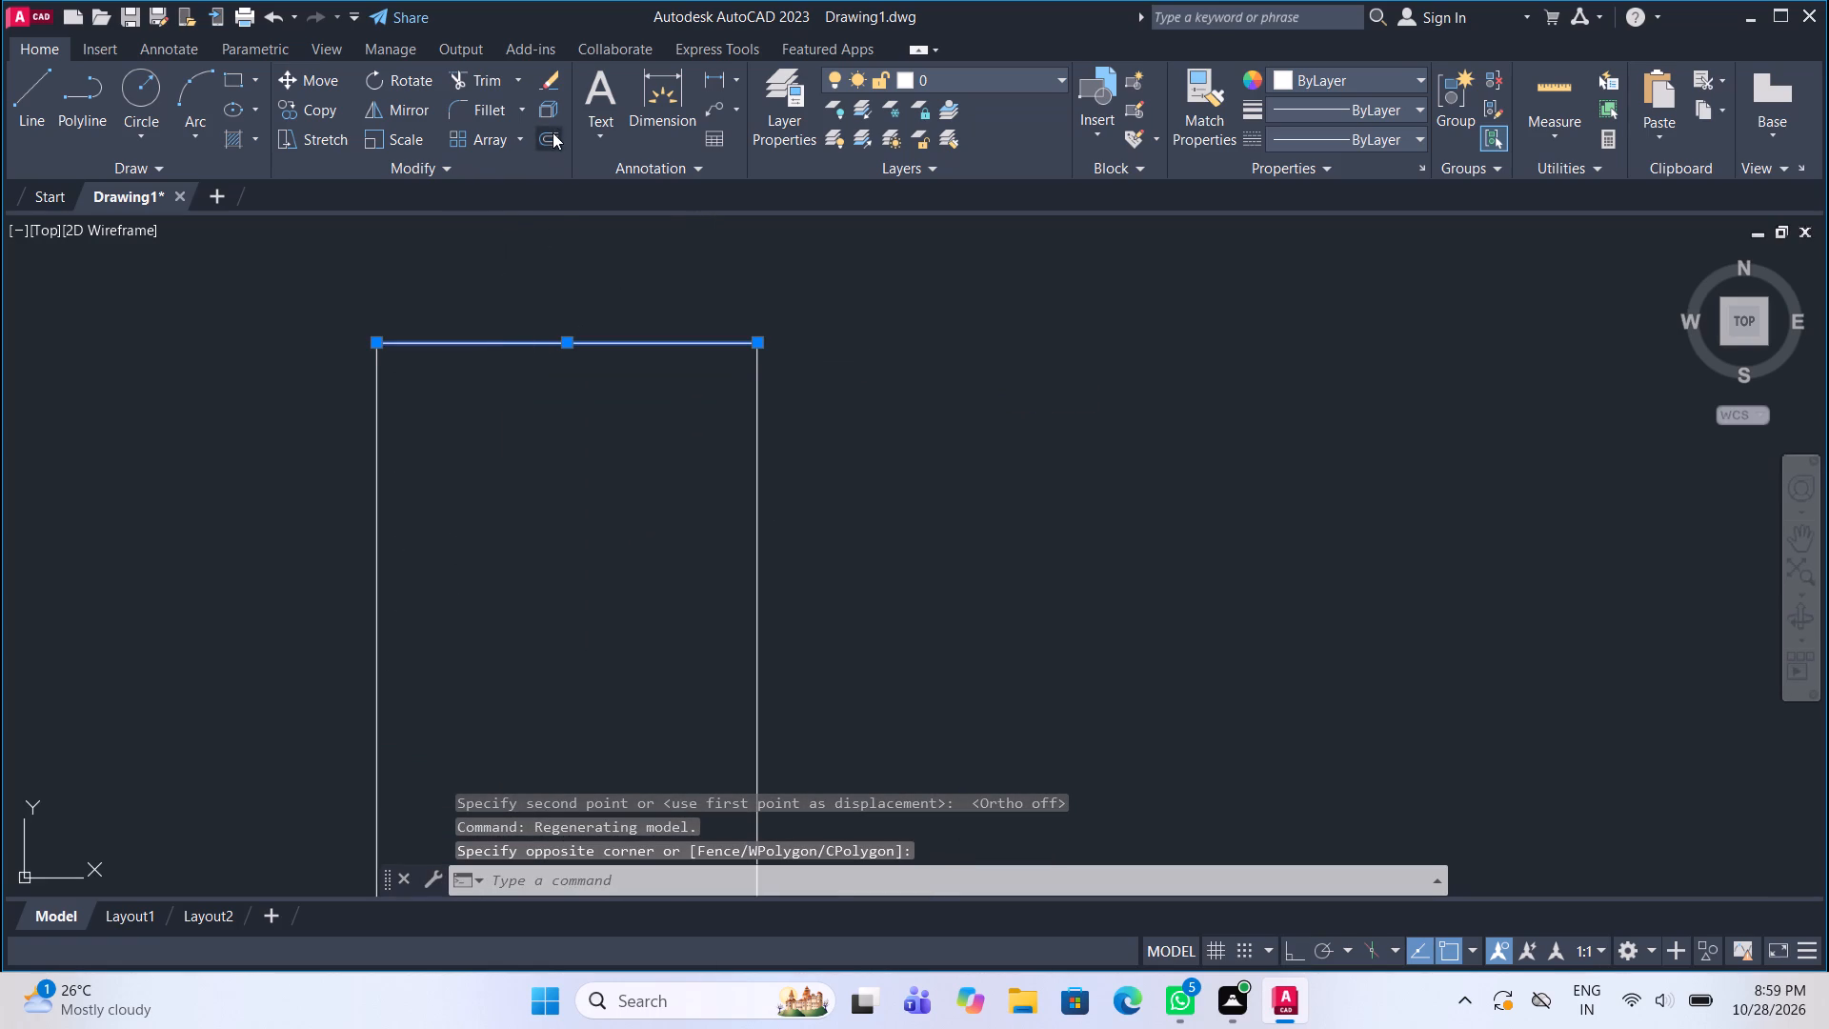
{"action": "left_click", "coordinate": [557, 340]}
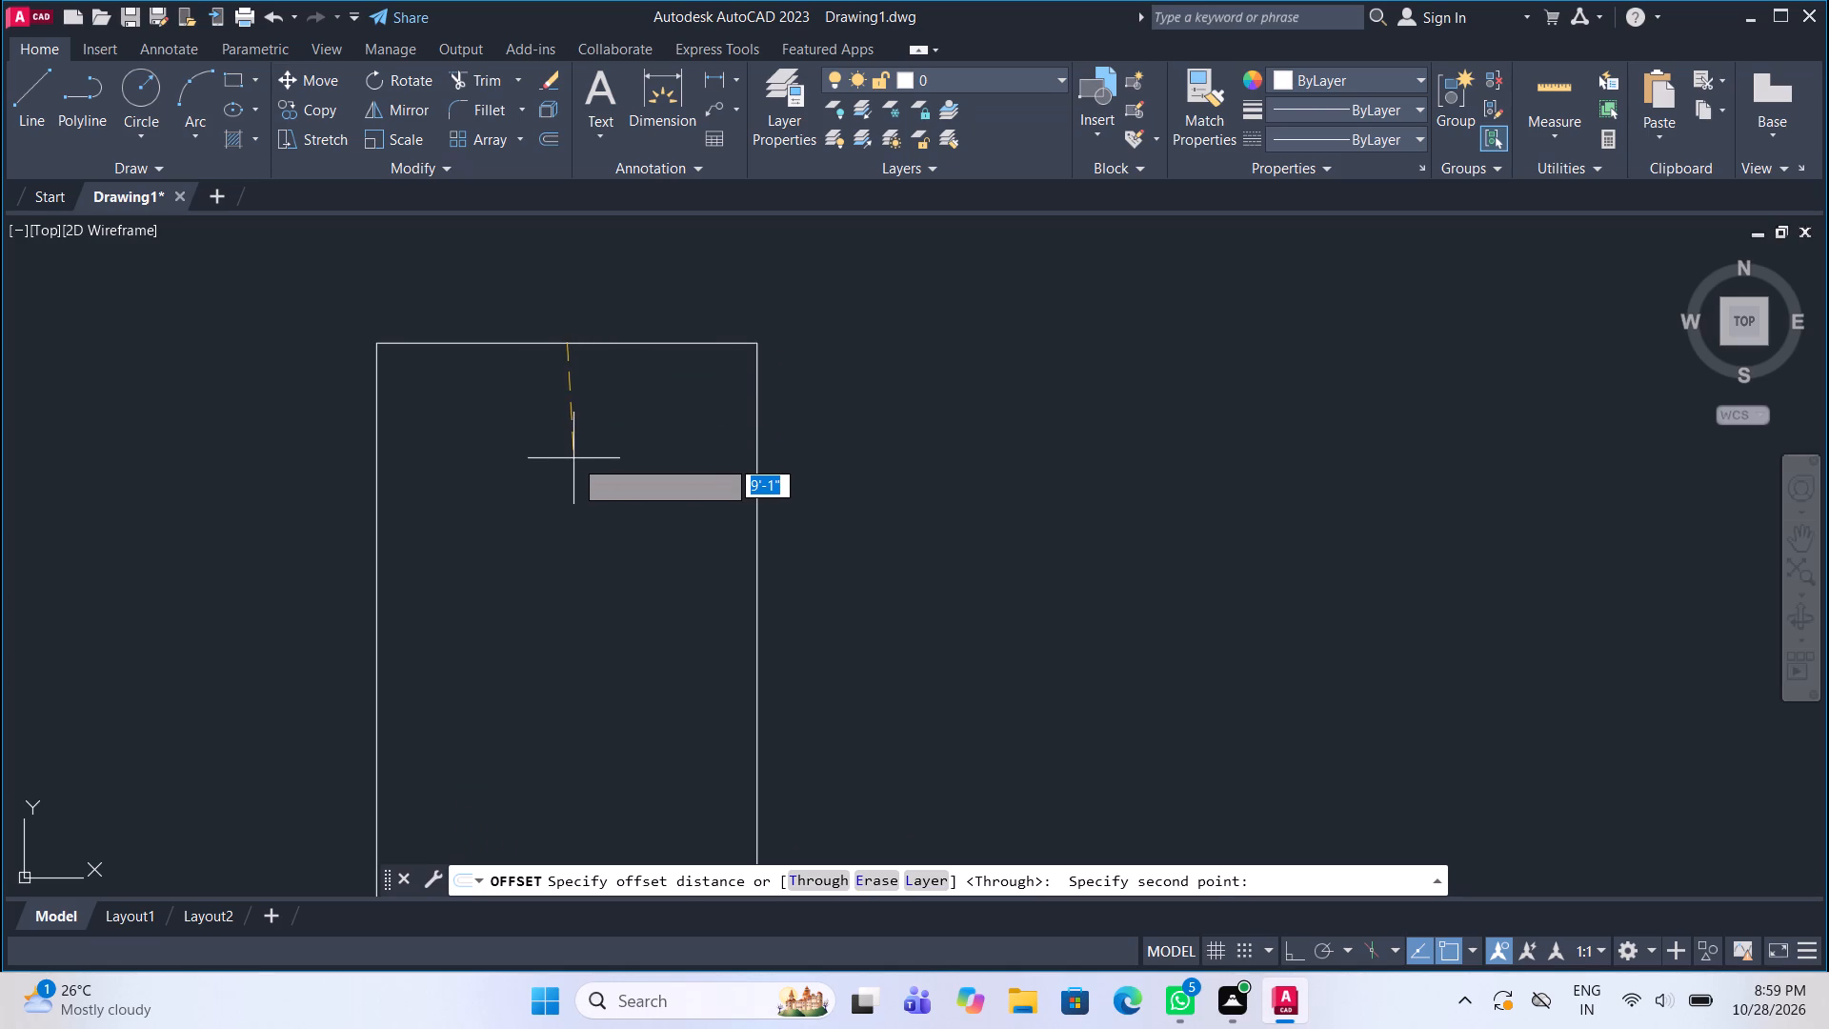
{"action": "type", "text": "9\""}
{"action": "key", "text": "Return"}
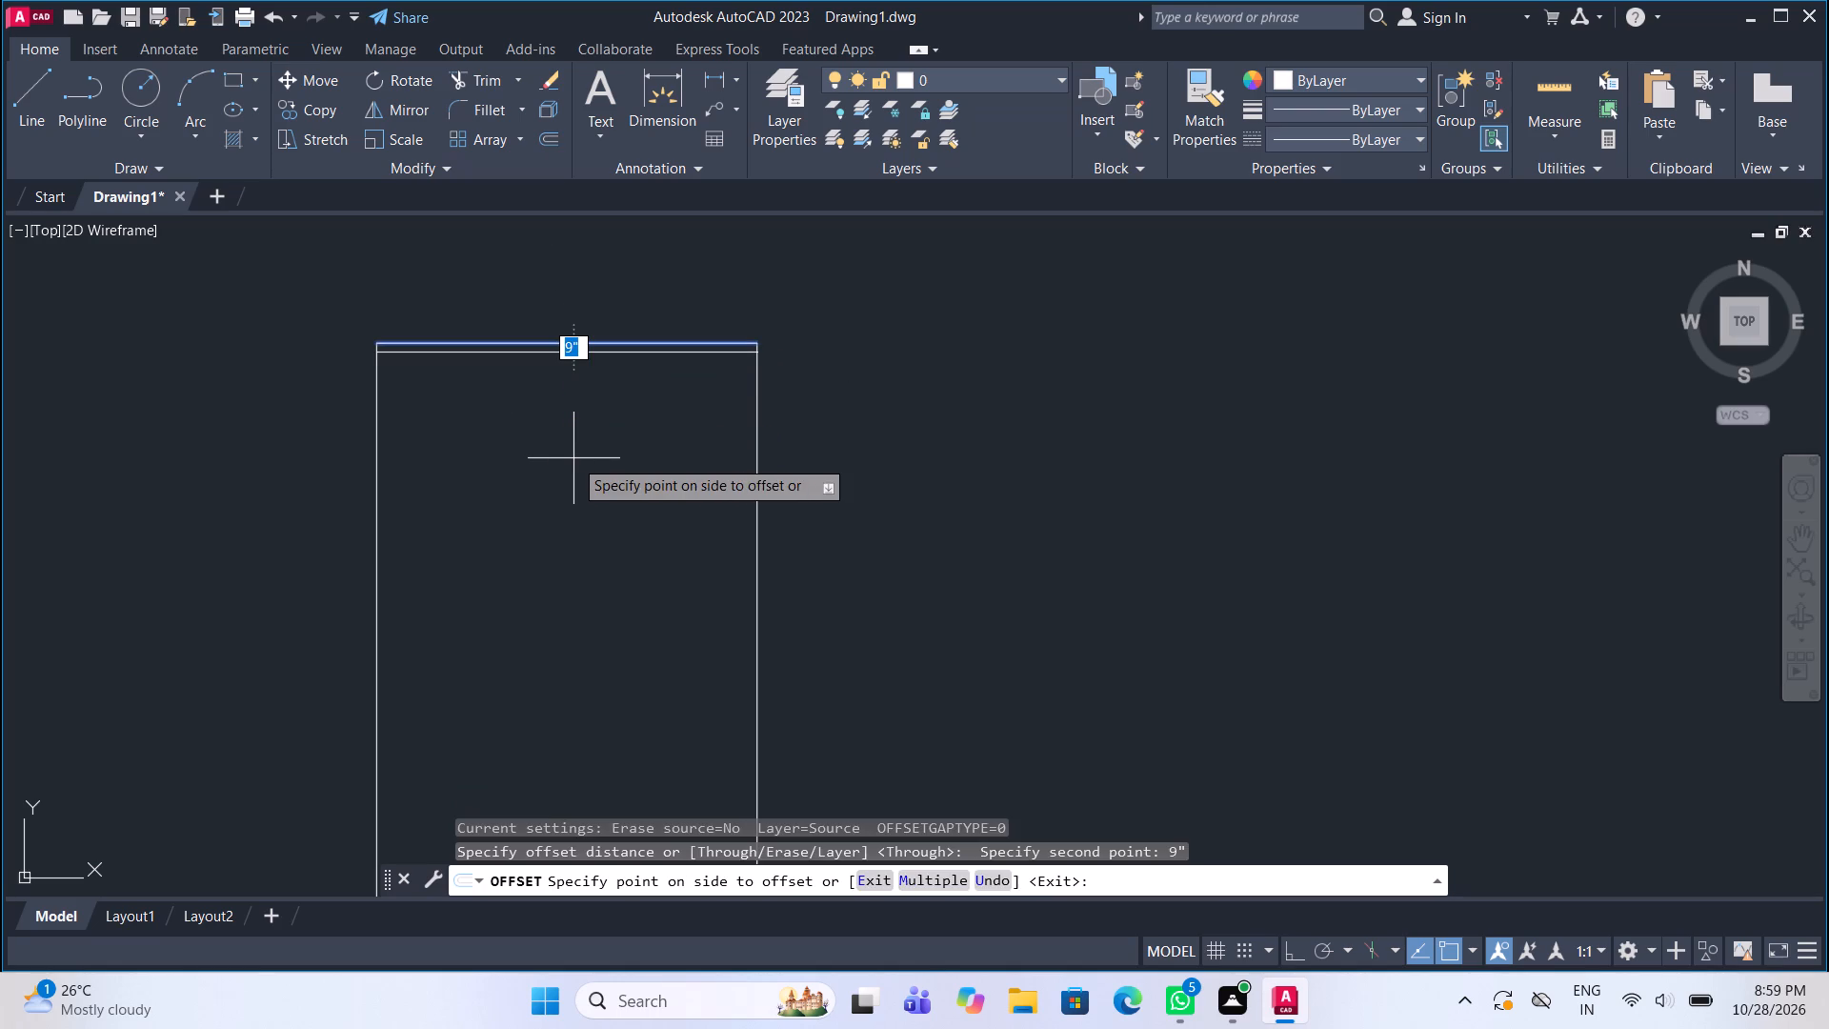
{"action": "left_click", "coordinate": [544, 493]}
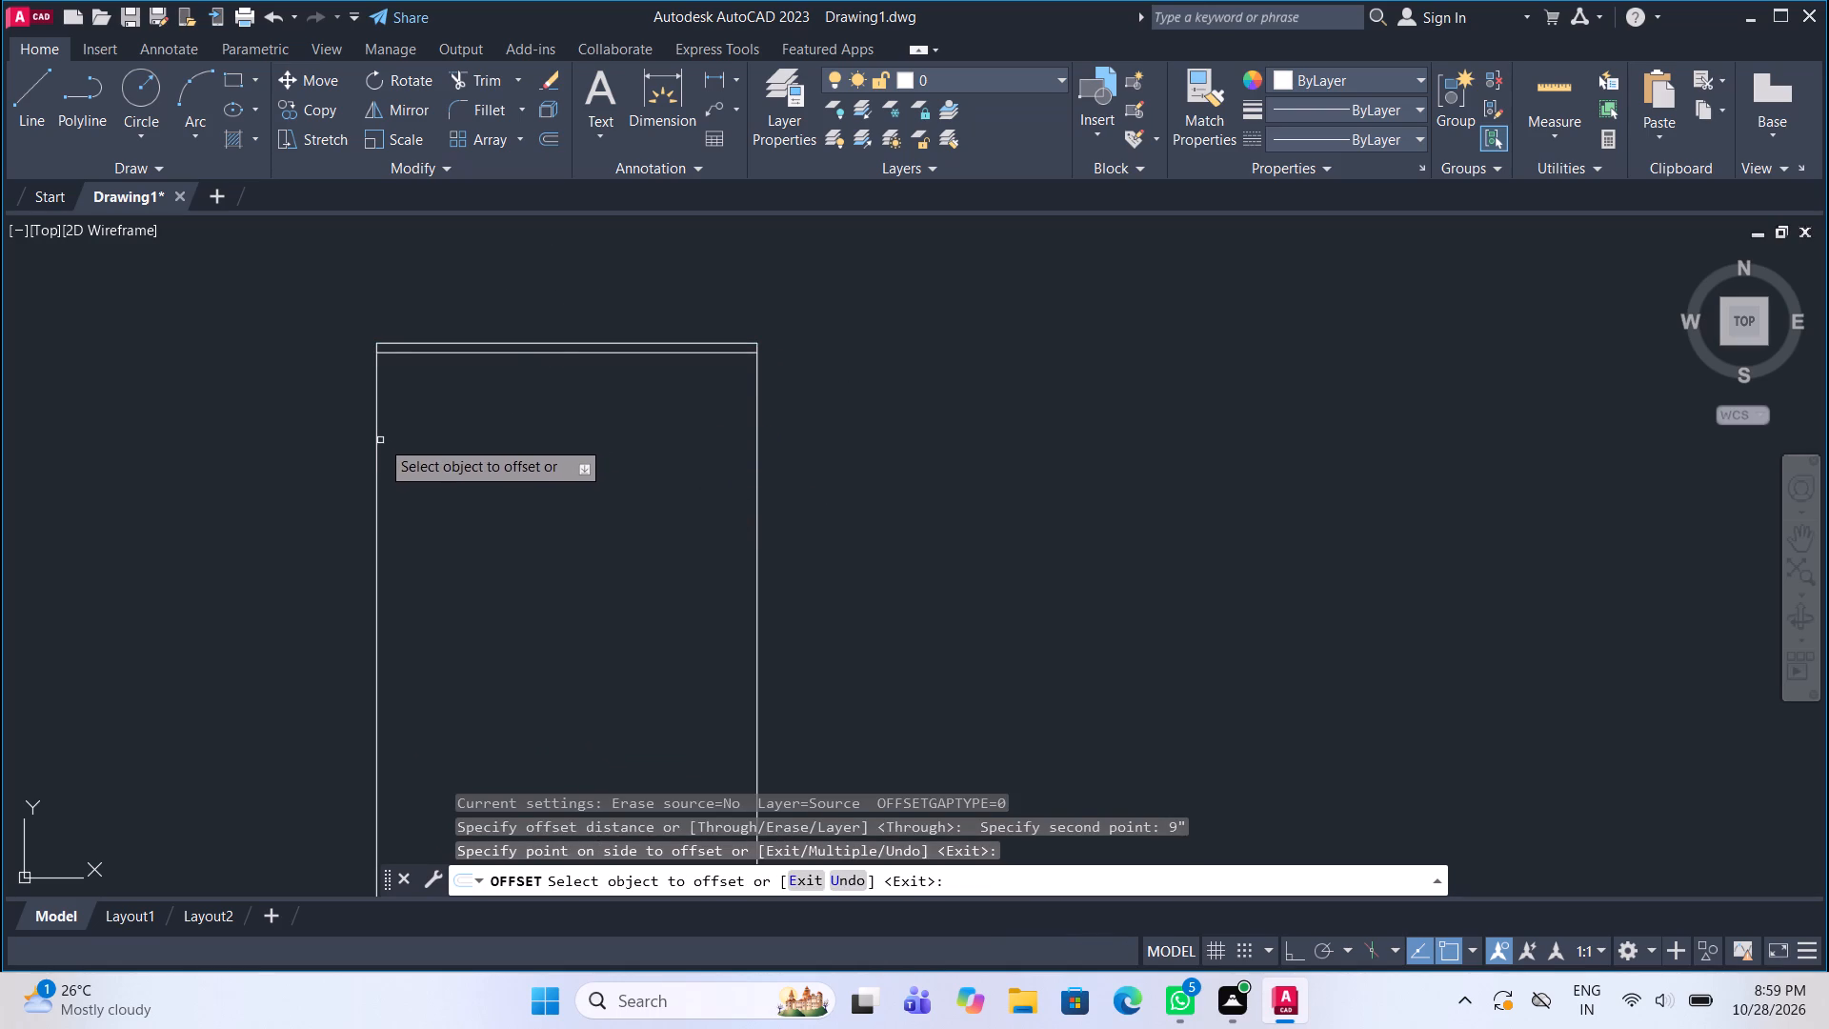
Offset the rectangle's left, right and bottom lines inward by the same 9".
{"action": "left_click", "coordinate": [380, 437]}
{"action": "left_click", "coordinate": [375, 450]}
{"action": "left_click", "coordinate": [454, 454]}
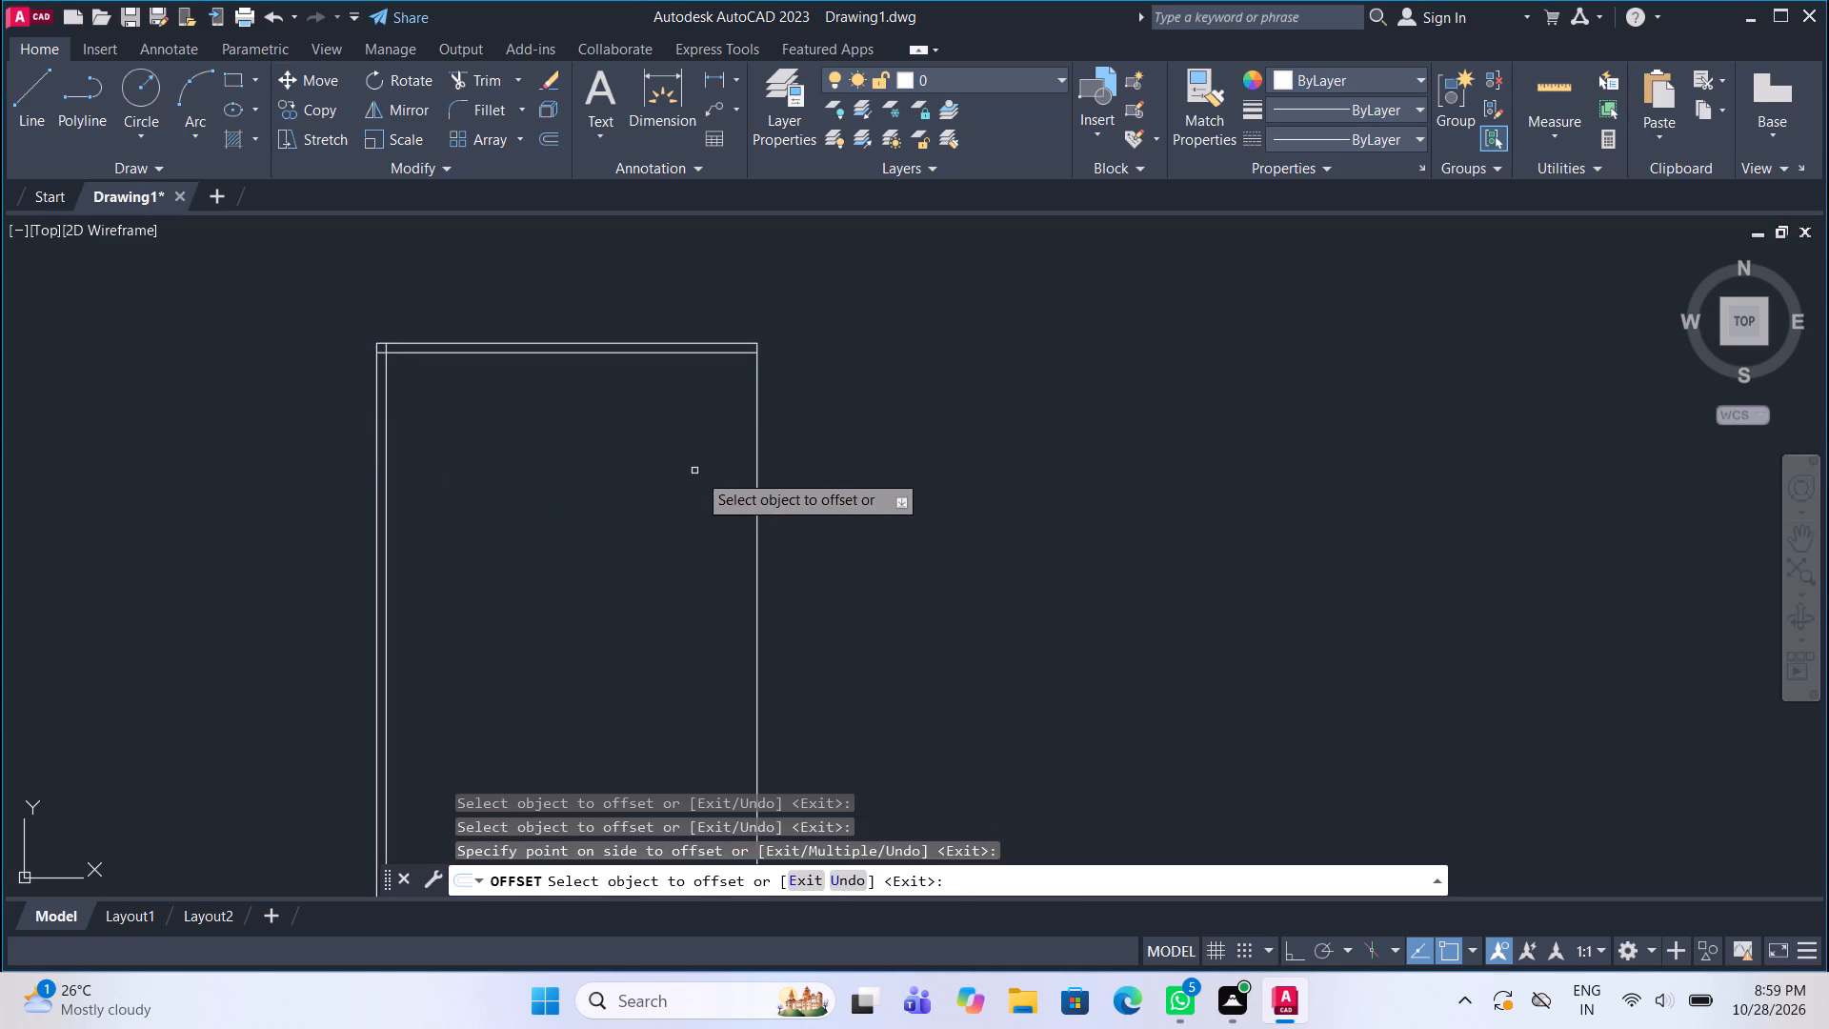
{"action": "left_click", "coordinate": [754, 504]}
{"action": "left_click", "coordinate": [729, 484]}
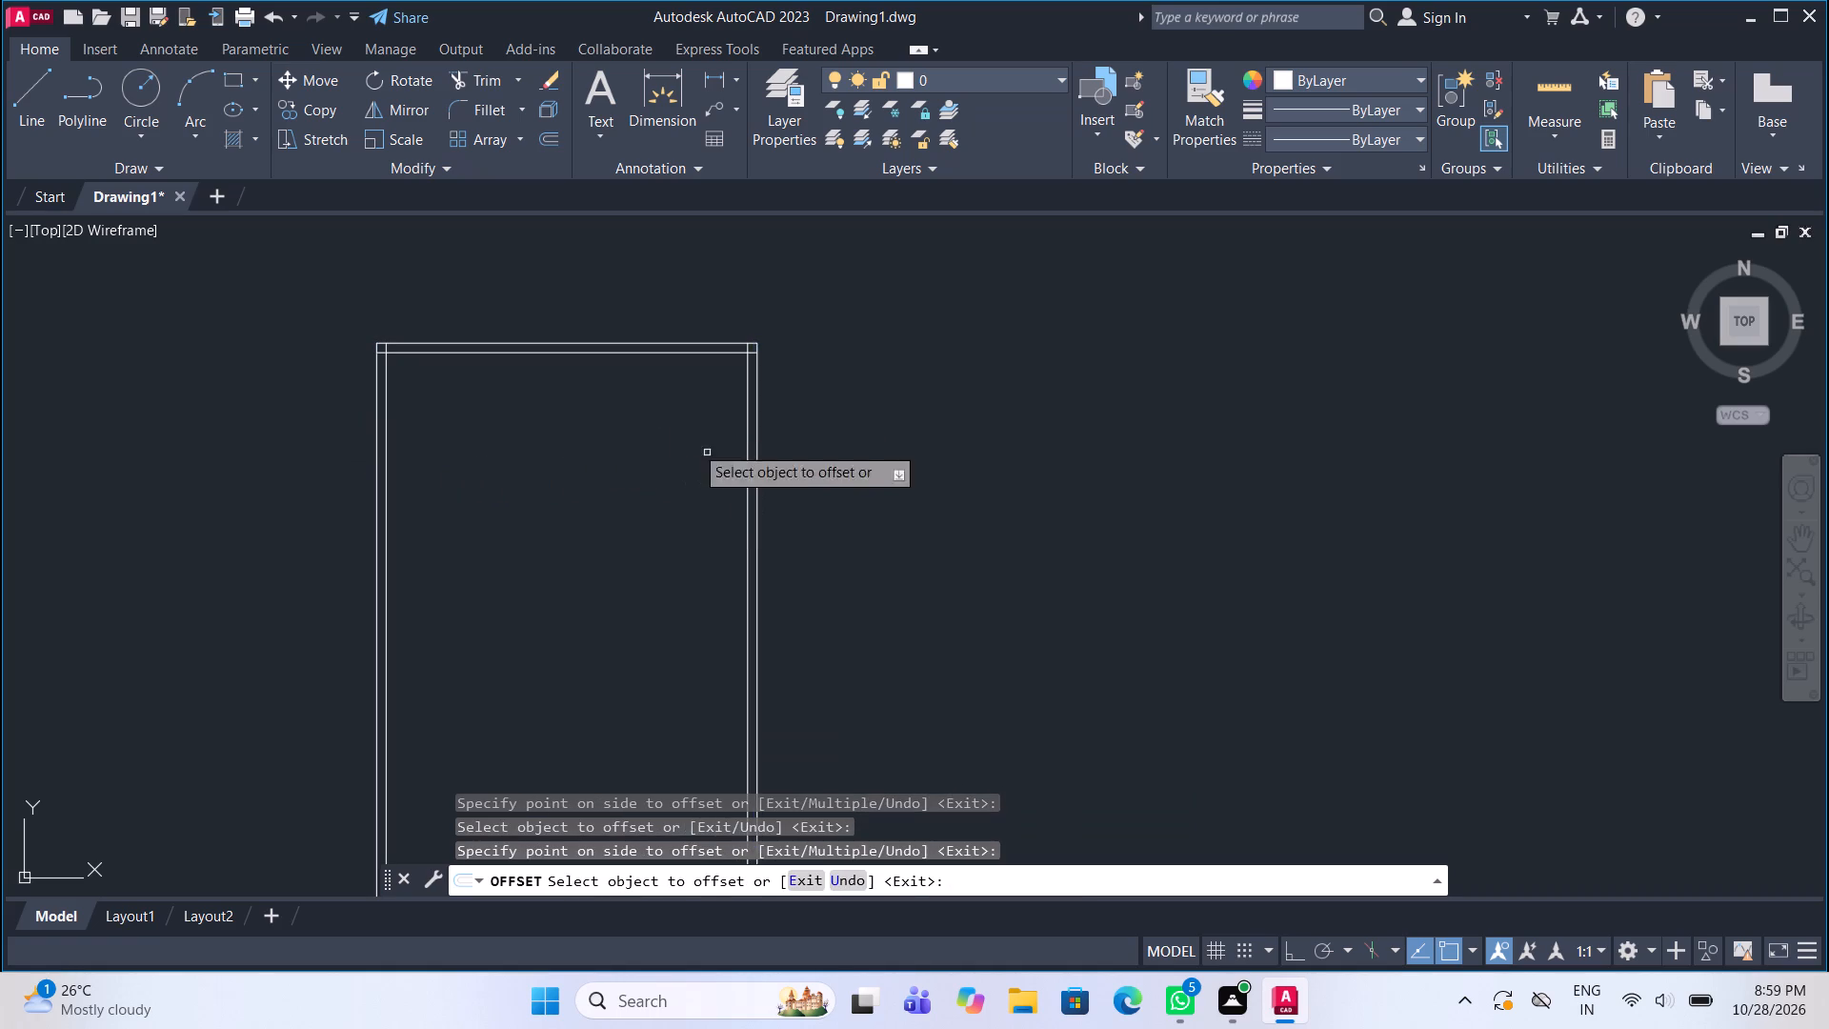
{"action": "scroll", "coordinate": [650, 379], "scroll_direction": "down", "scroll_amount": 3}
{"action": "scroll", "coordinate": [634, 535], "scroll_direction": "up", "scroll_amount": 2}
{"action": "left_click", "coordinate": [623, 588]}
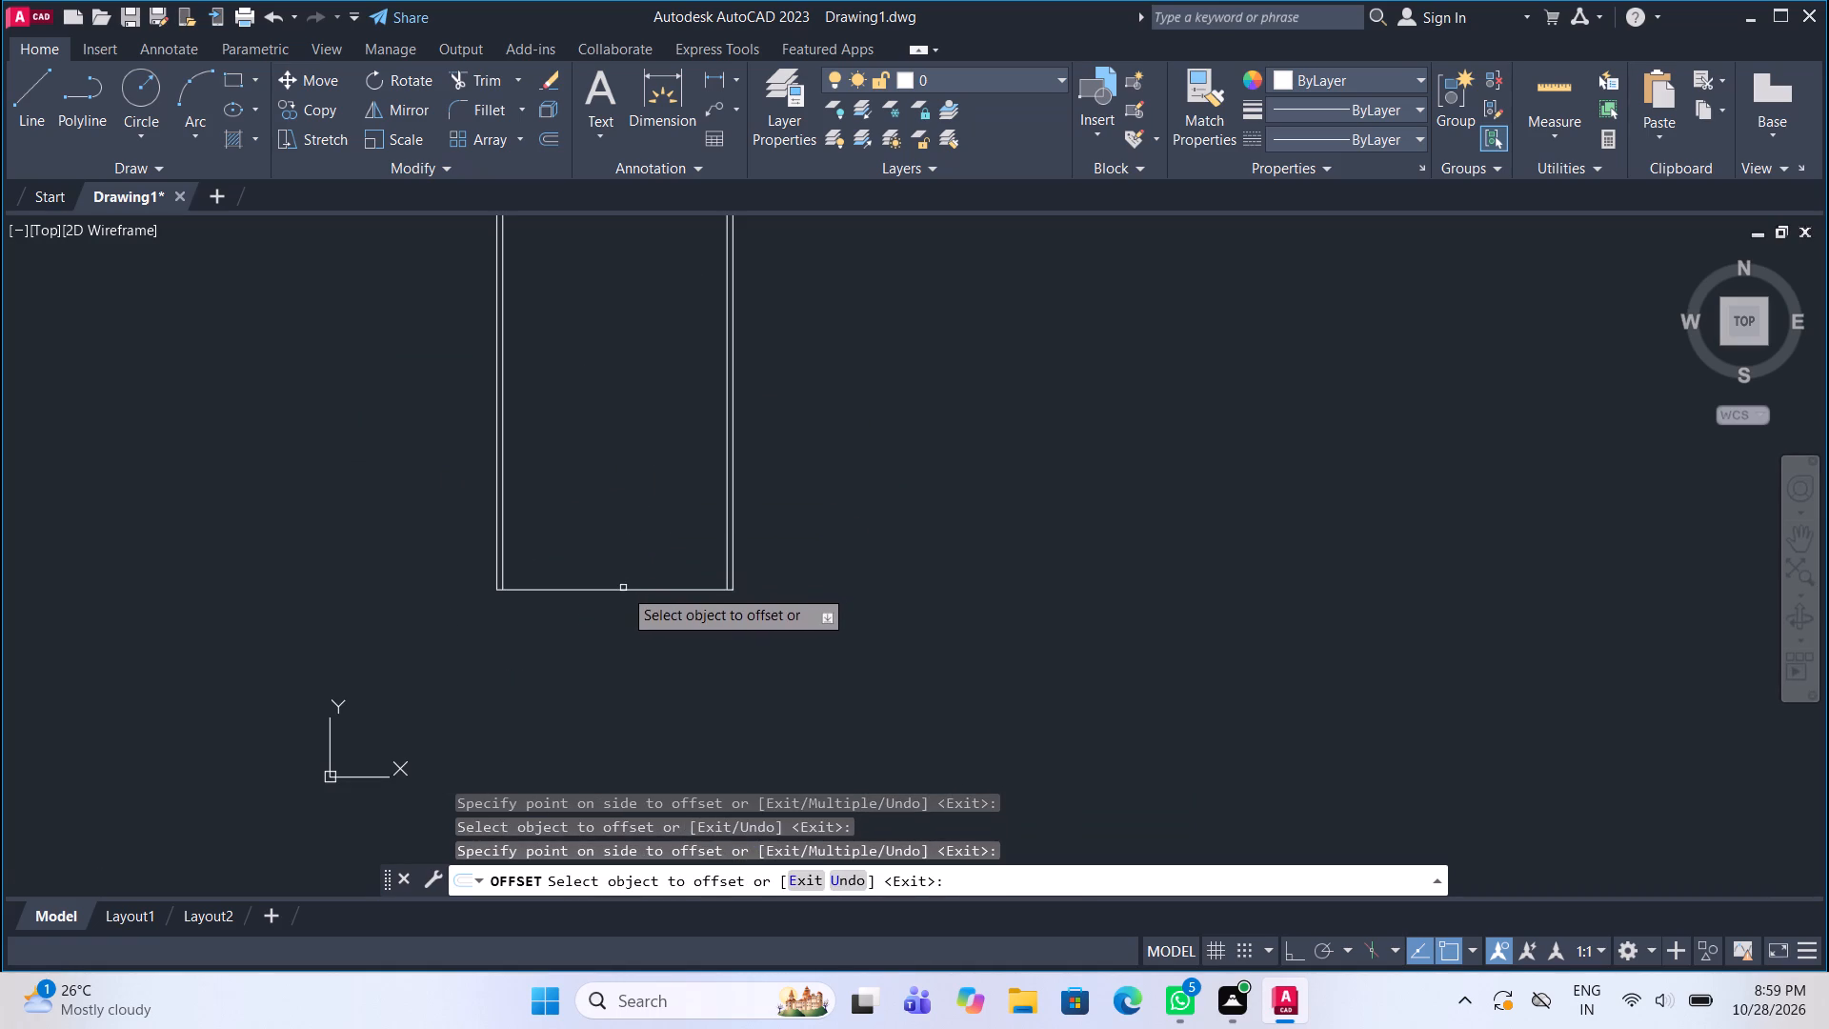
{"action": "left_click", "coordinate": [623, 542]}
Fillet the two bottom corners of the inner wall lines so they meet cleanly.
{"action": "left_click", "coordinate": [492, 104]}
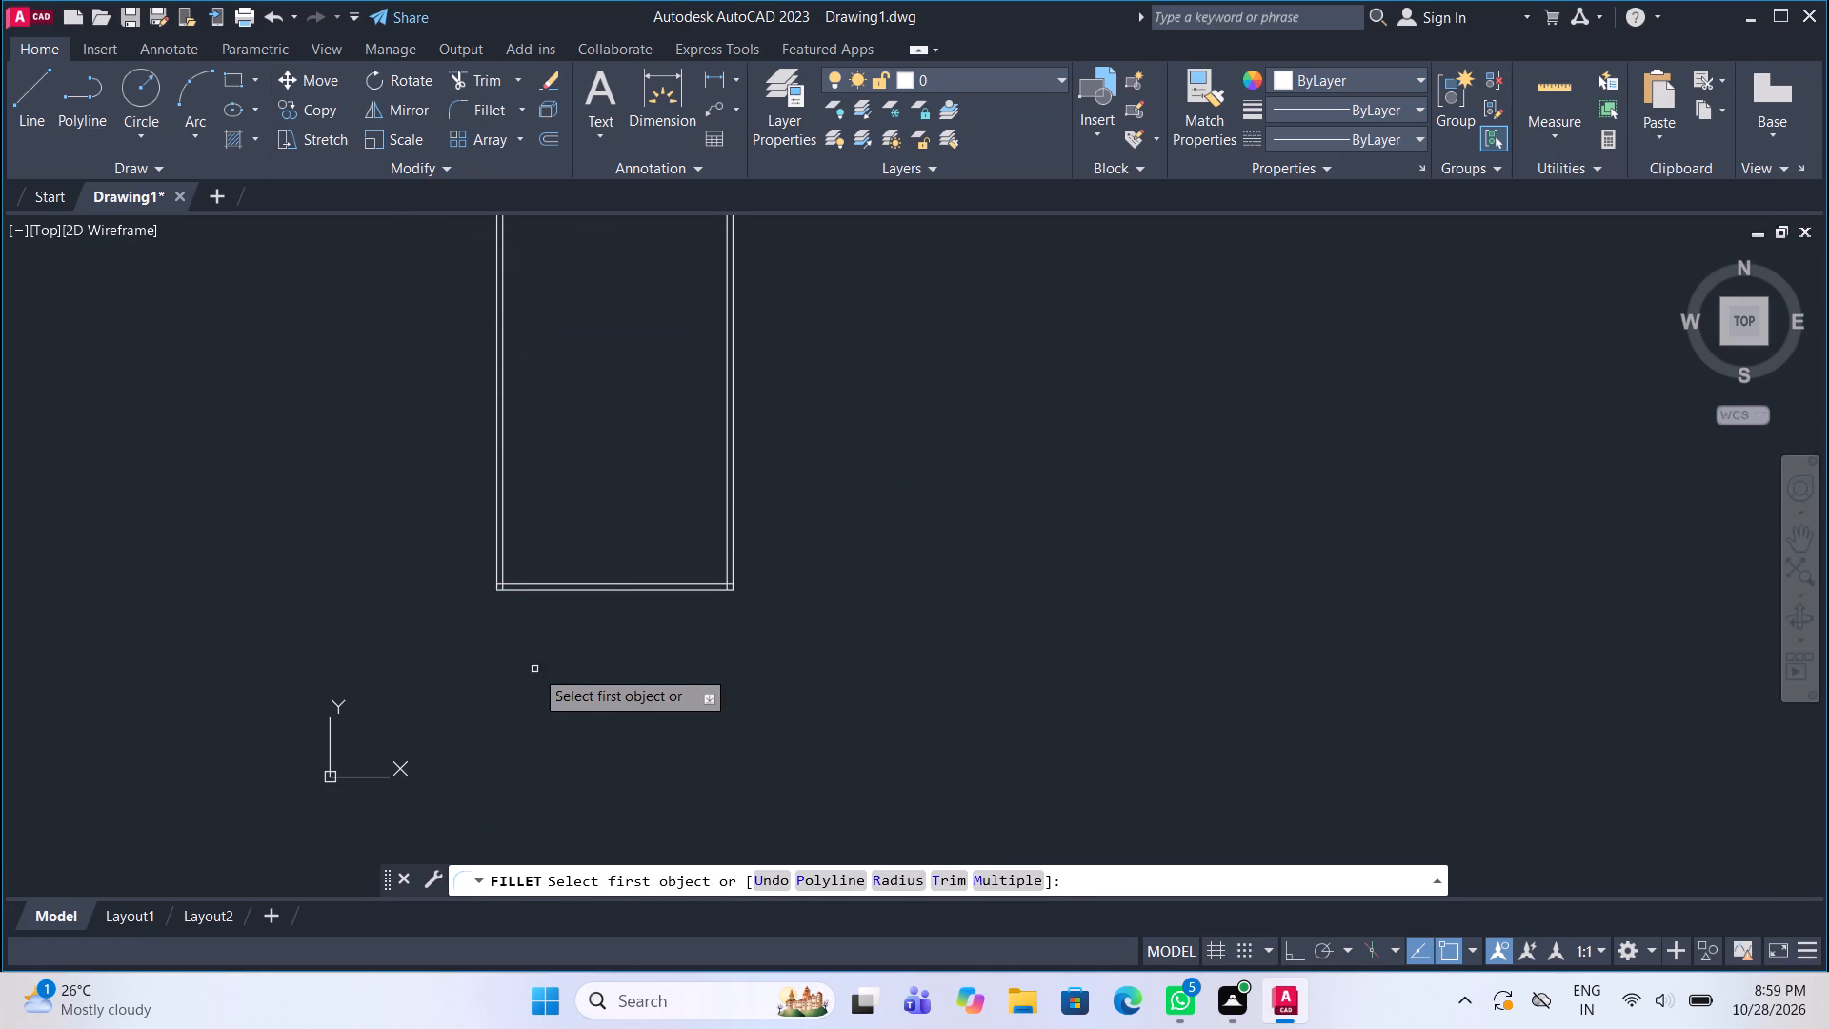
{"action": "scroll", "coordinate": [495, 595], "scroll_direction": "up", "scroll_amount": 4}
{"action": "left_click", "coordinate": [519, 522]}
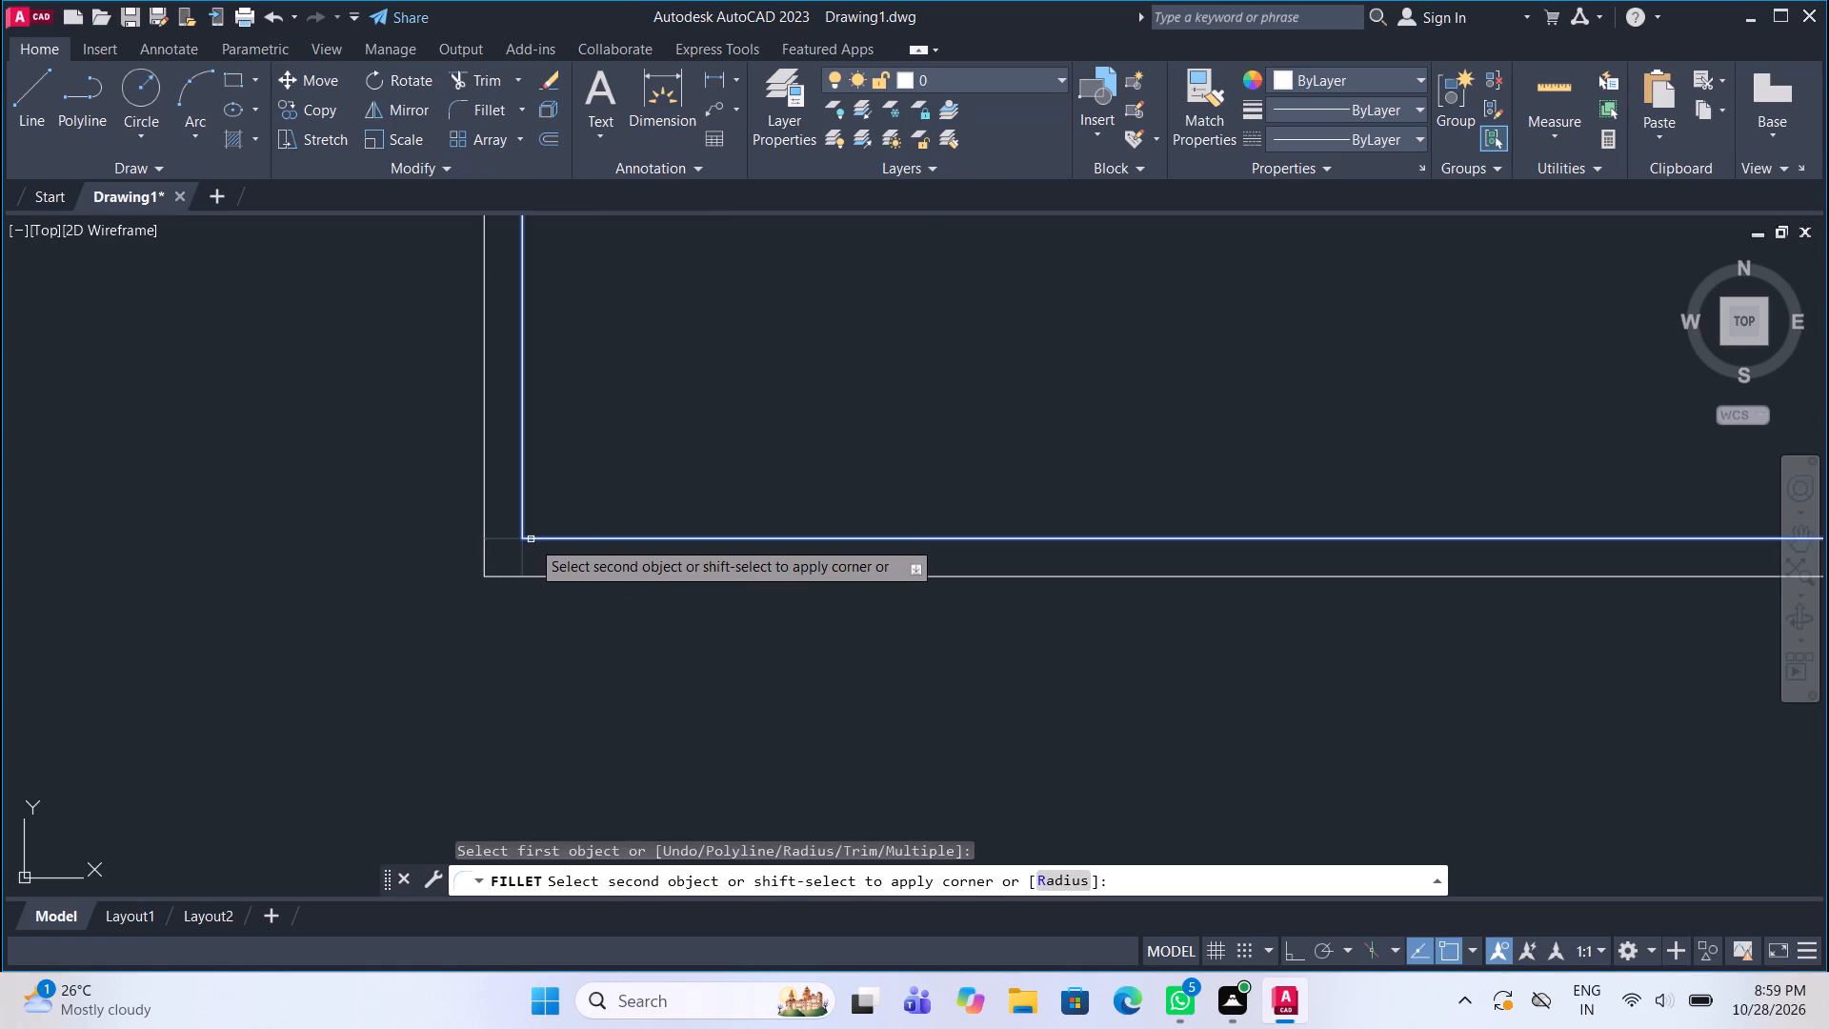
{"action": "left_click", "coordinate": [531, 539]}
{"action": "scroll", "coordinate": [528, 551], "scroll_direction": "down", "scroll_amount": 4}
{"action": "scroll", "coordinate": [760, 551], "scroll_direction": "up", "scroll_amount": 4}
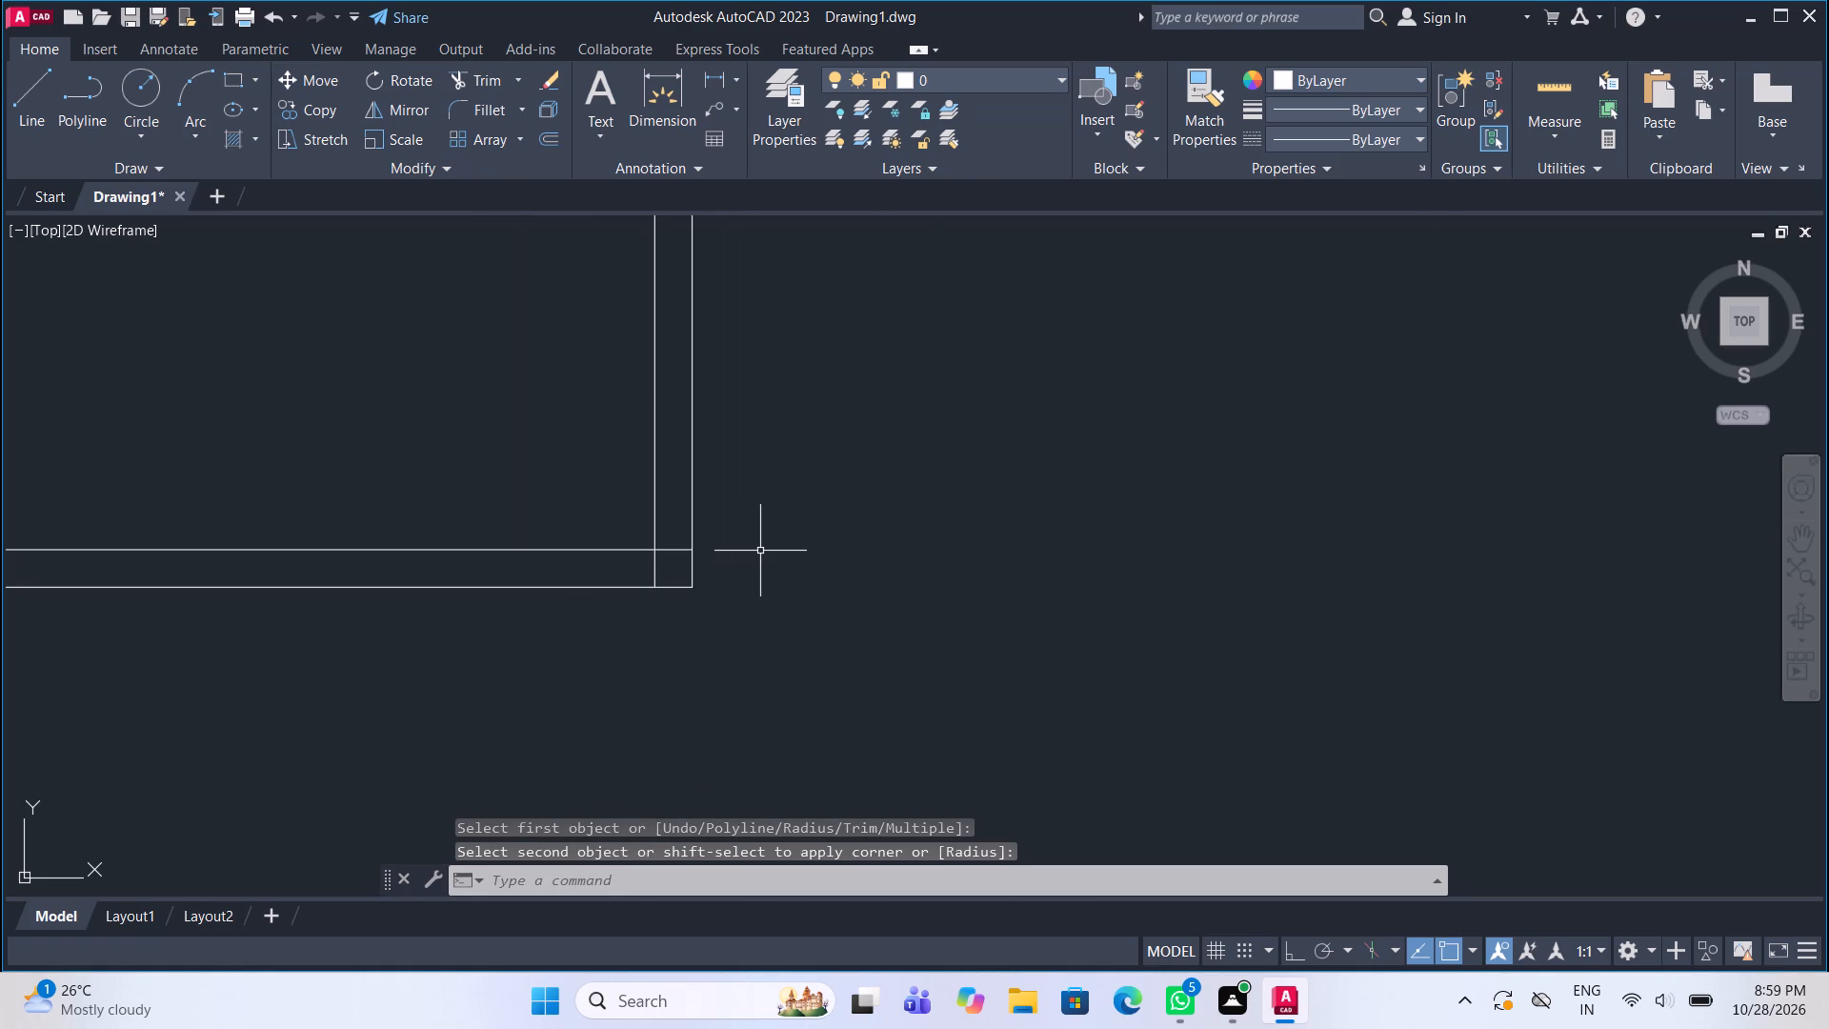
{"action": "left_click", "coordinate": [468, 104]}
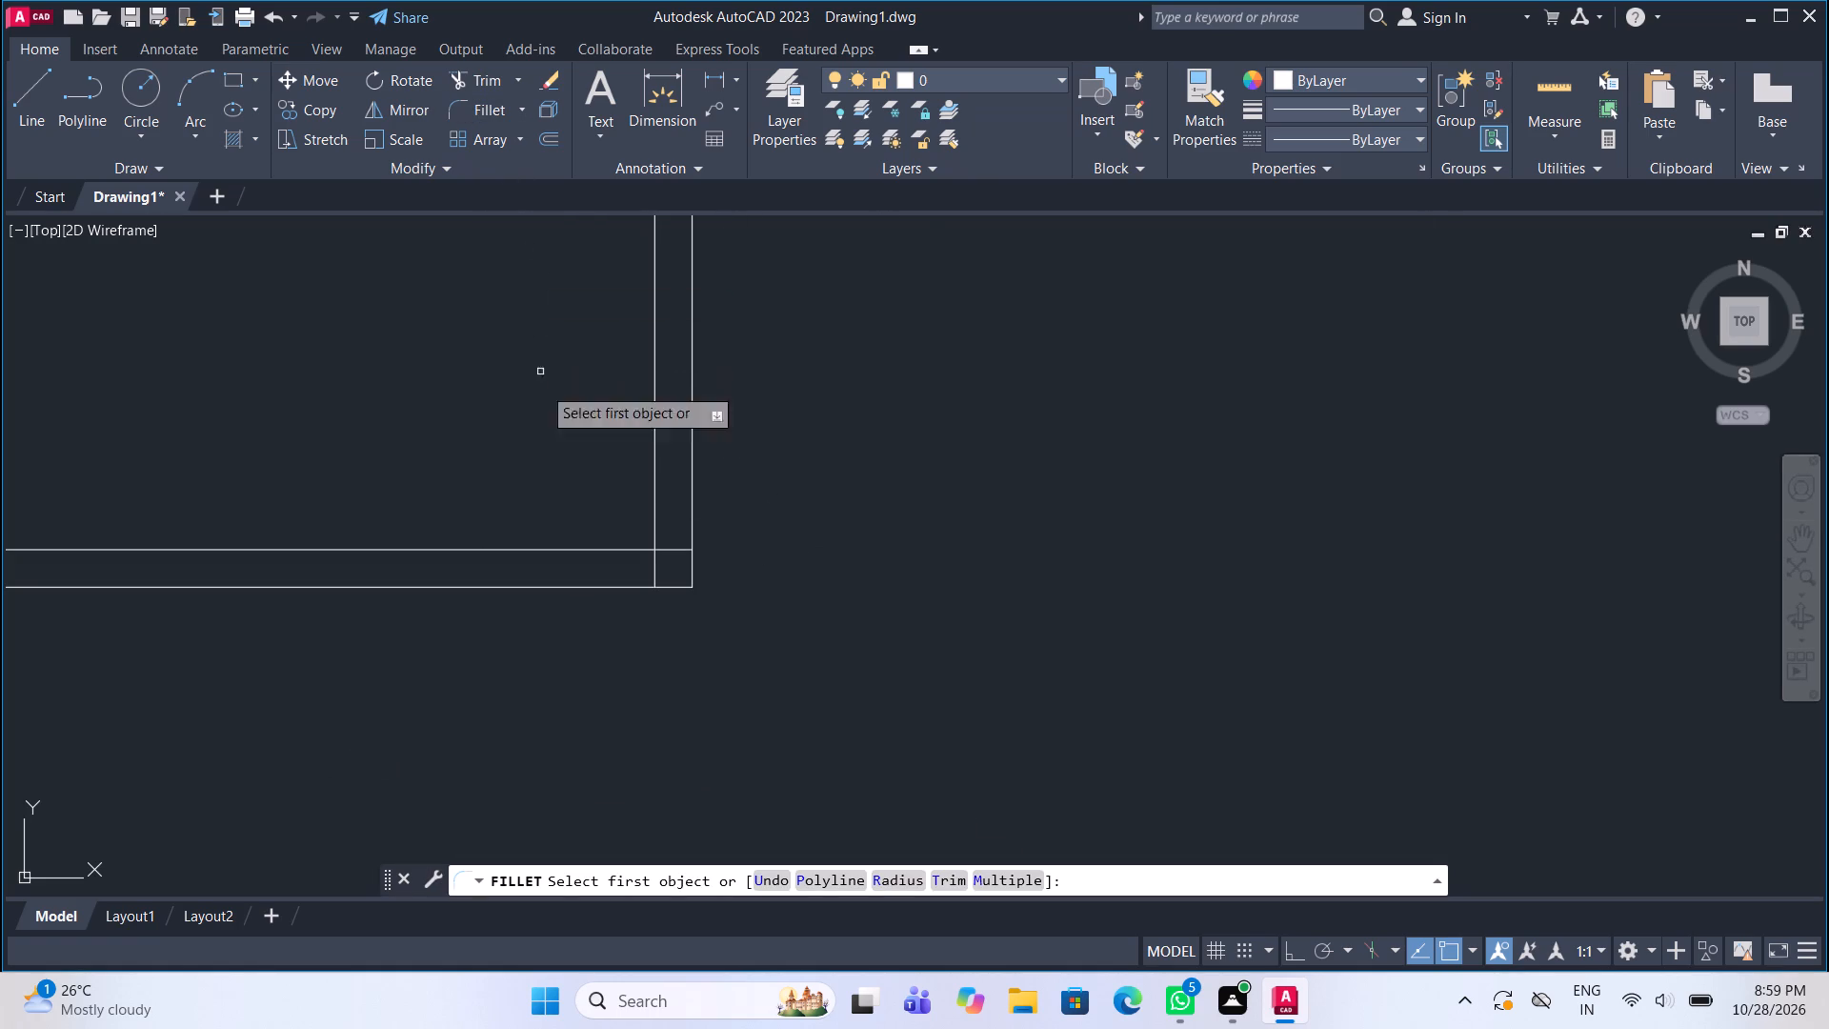
{"action": "left_click", "coordinate": [598, 546]}
{"action": "left_click", "coordinate": [614, 551]}
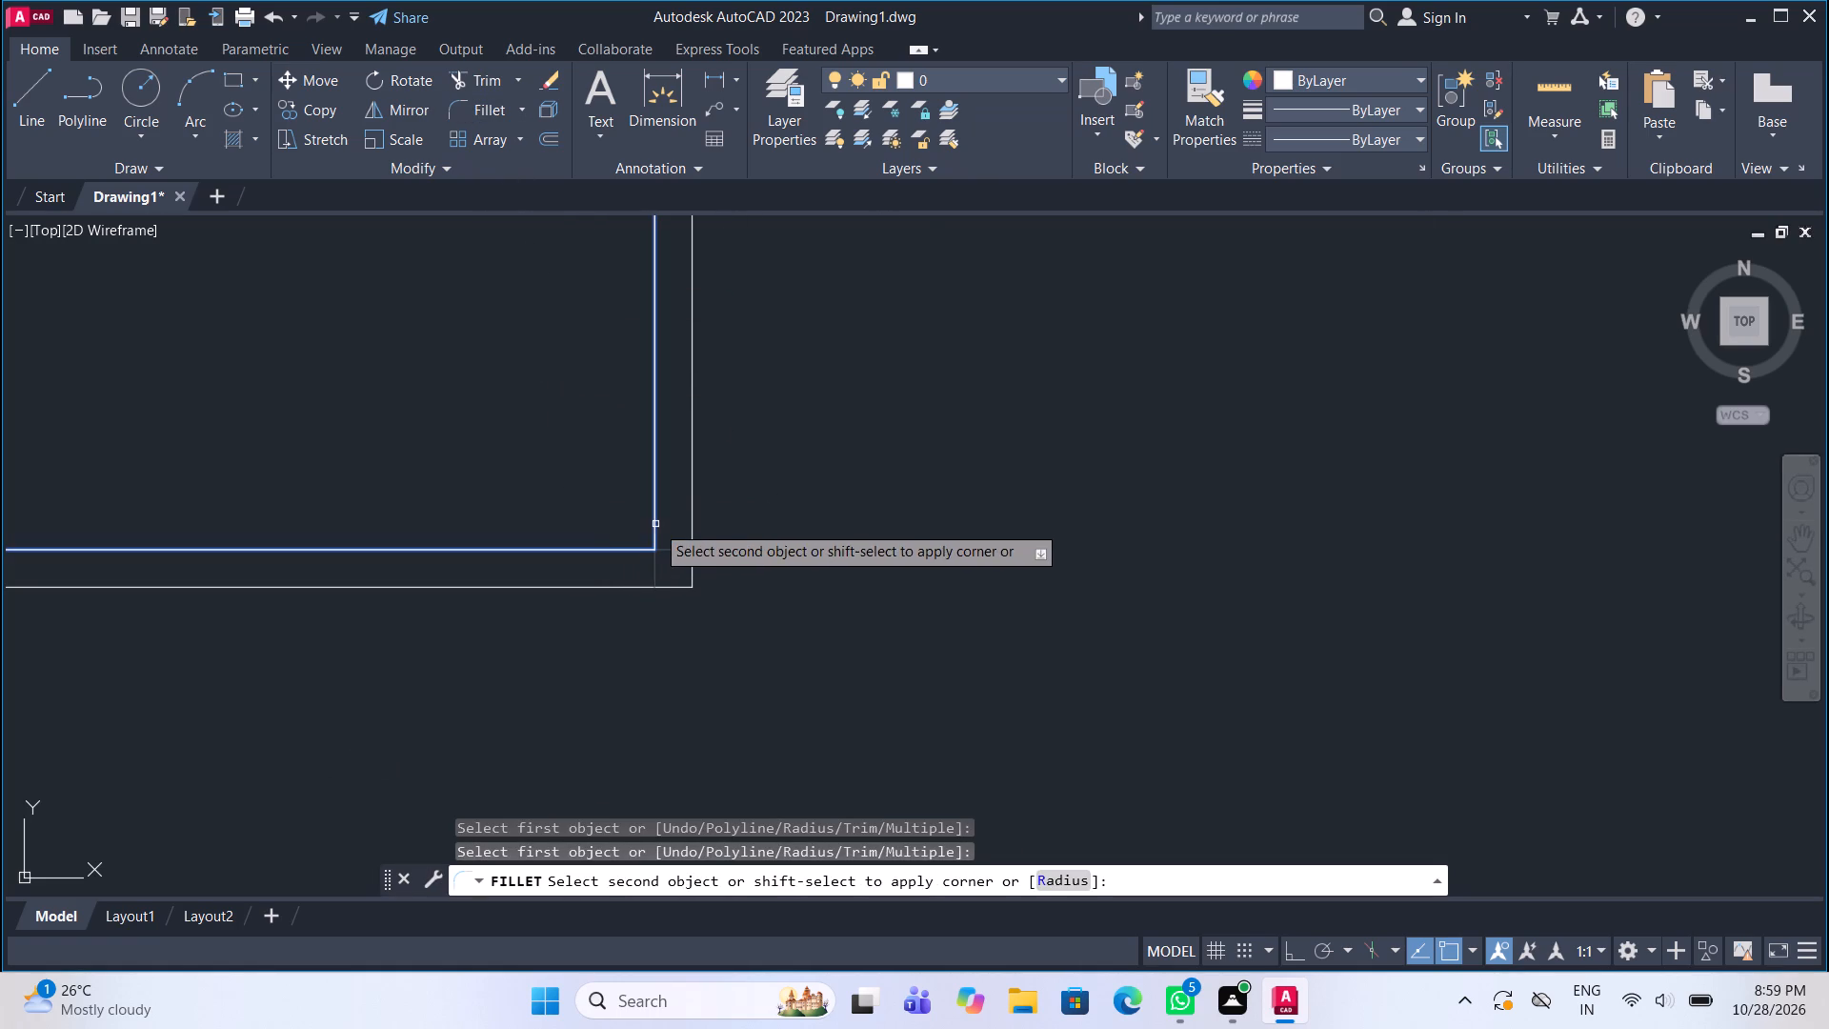
{"action": "left_click", "coordinate": [655, 523]}
Fillet the two top corners of the inner wall lines so they meet cleanly.
{"action": "scroll", "coordinate": [649, 636], "scroll_direction": "down", "scroll_amount": 5}
{"action": "scroll", "coordinate": [553, 347], "scroll_direction": "up", "scroll_amount": 4}
{"action": "scroll", "coordinate": [324, 455], "scroll_direction": "up", "scroll_amount": 1}
{"action": "middle_click_drag", "start_coordinate": [324, 455], "coordinate": [435, 447]}
{"action": "left_click", "coordinate": [492, 106]}
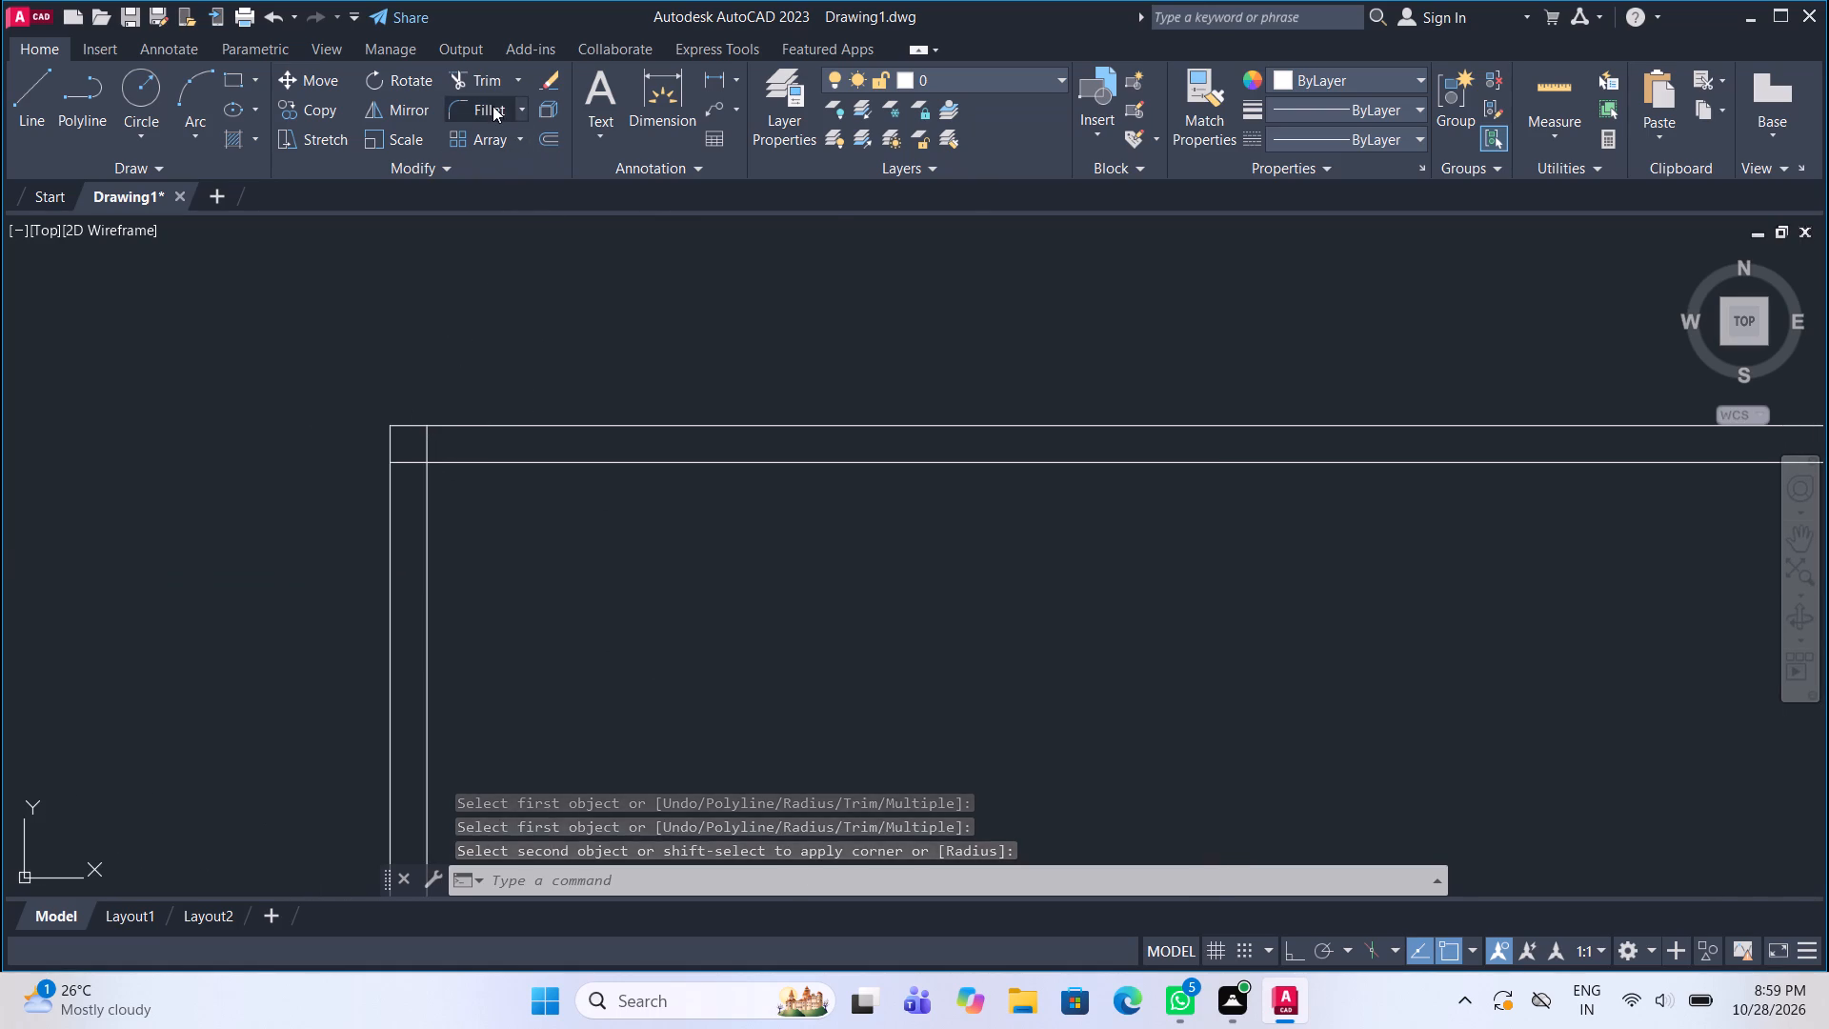
{"action": "left_click", "coordinate": [426, 518]}
{"action": "left_click", "coordinate": [464, 470]}
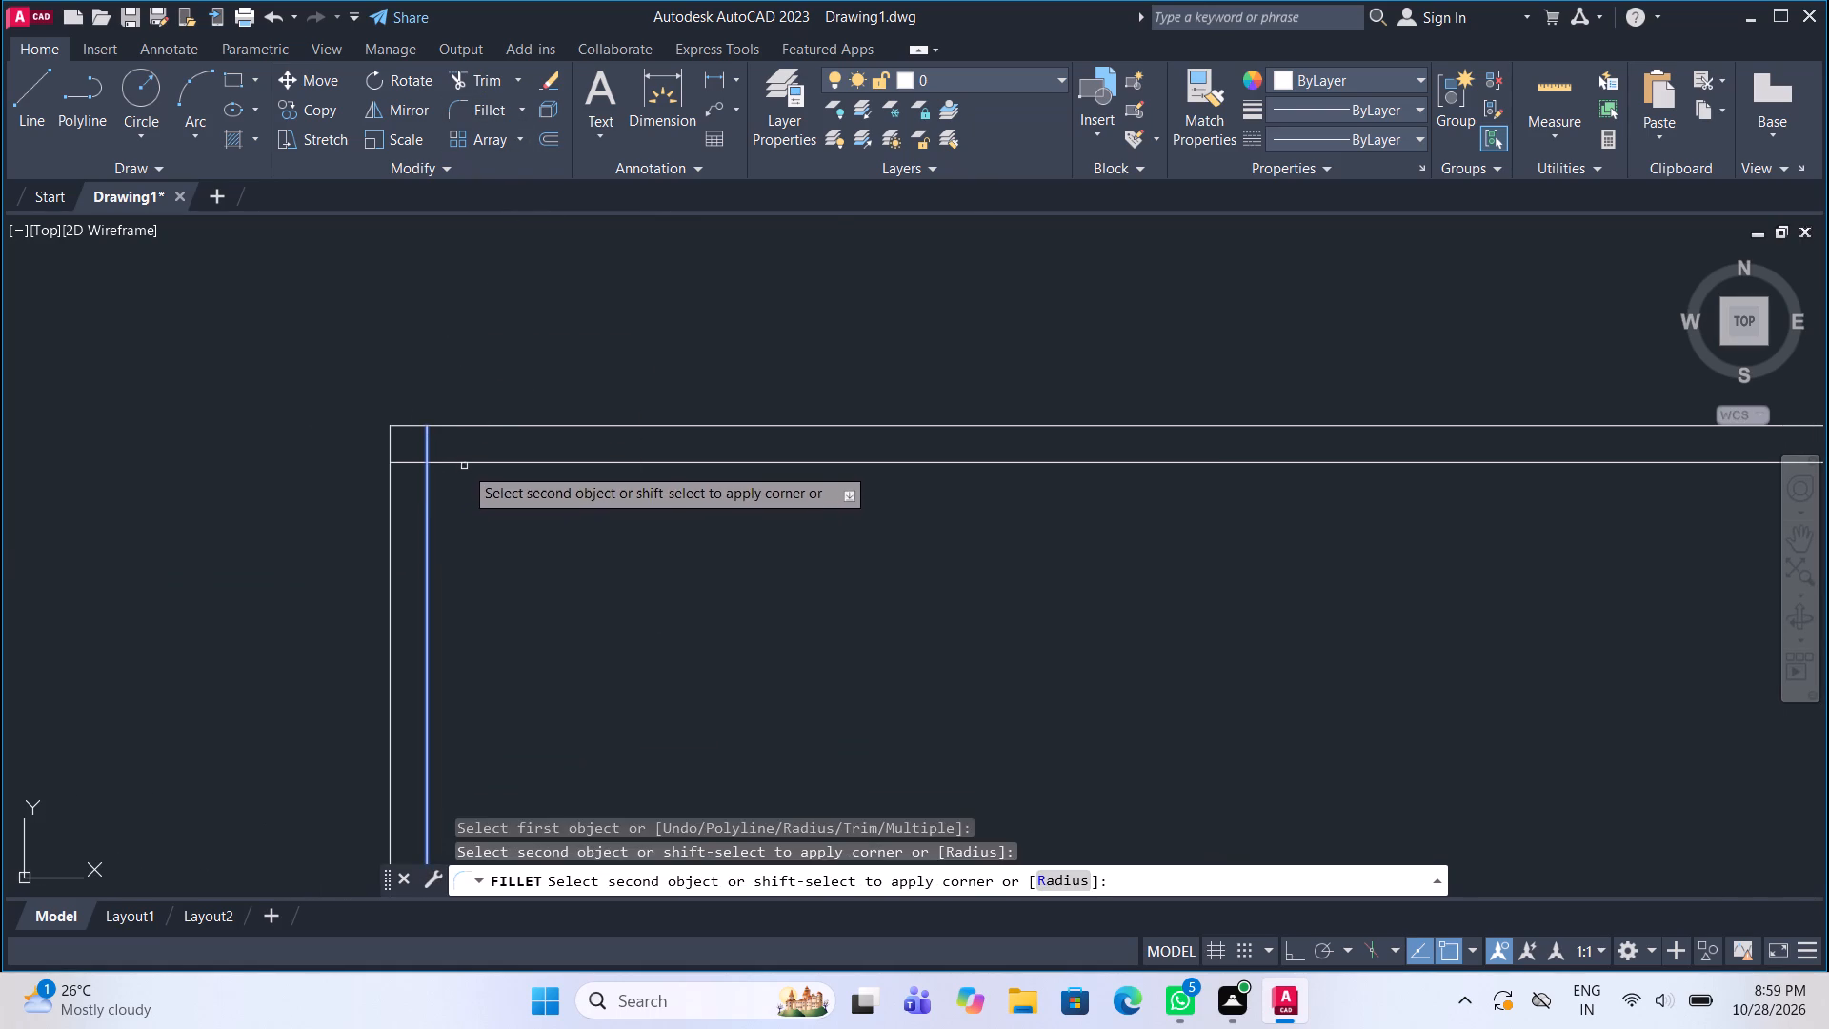
{"action": "left_click", "coordinate": [463, 463]}
{"action": "scroll", "coordinate": [431, 494], "scroll_direction": "down", "scroll_amount": 3}
{"action": "scroll", "coordinate": [788, 502], "scroll_direction": "up", "scroll_amount": 3}
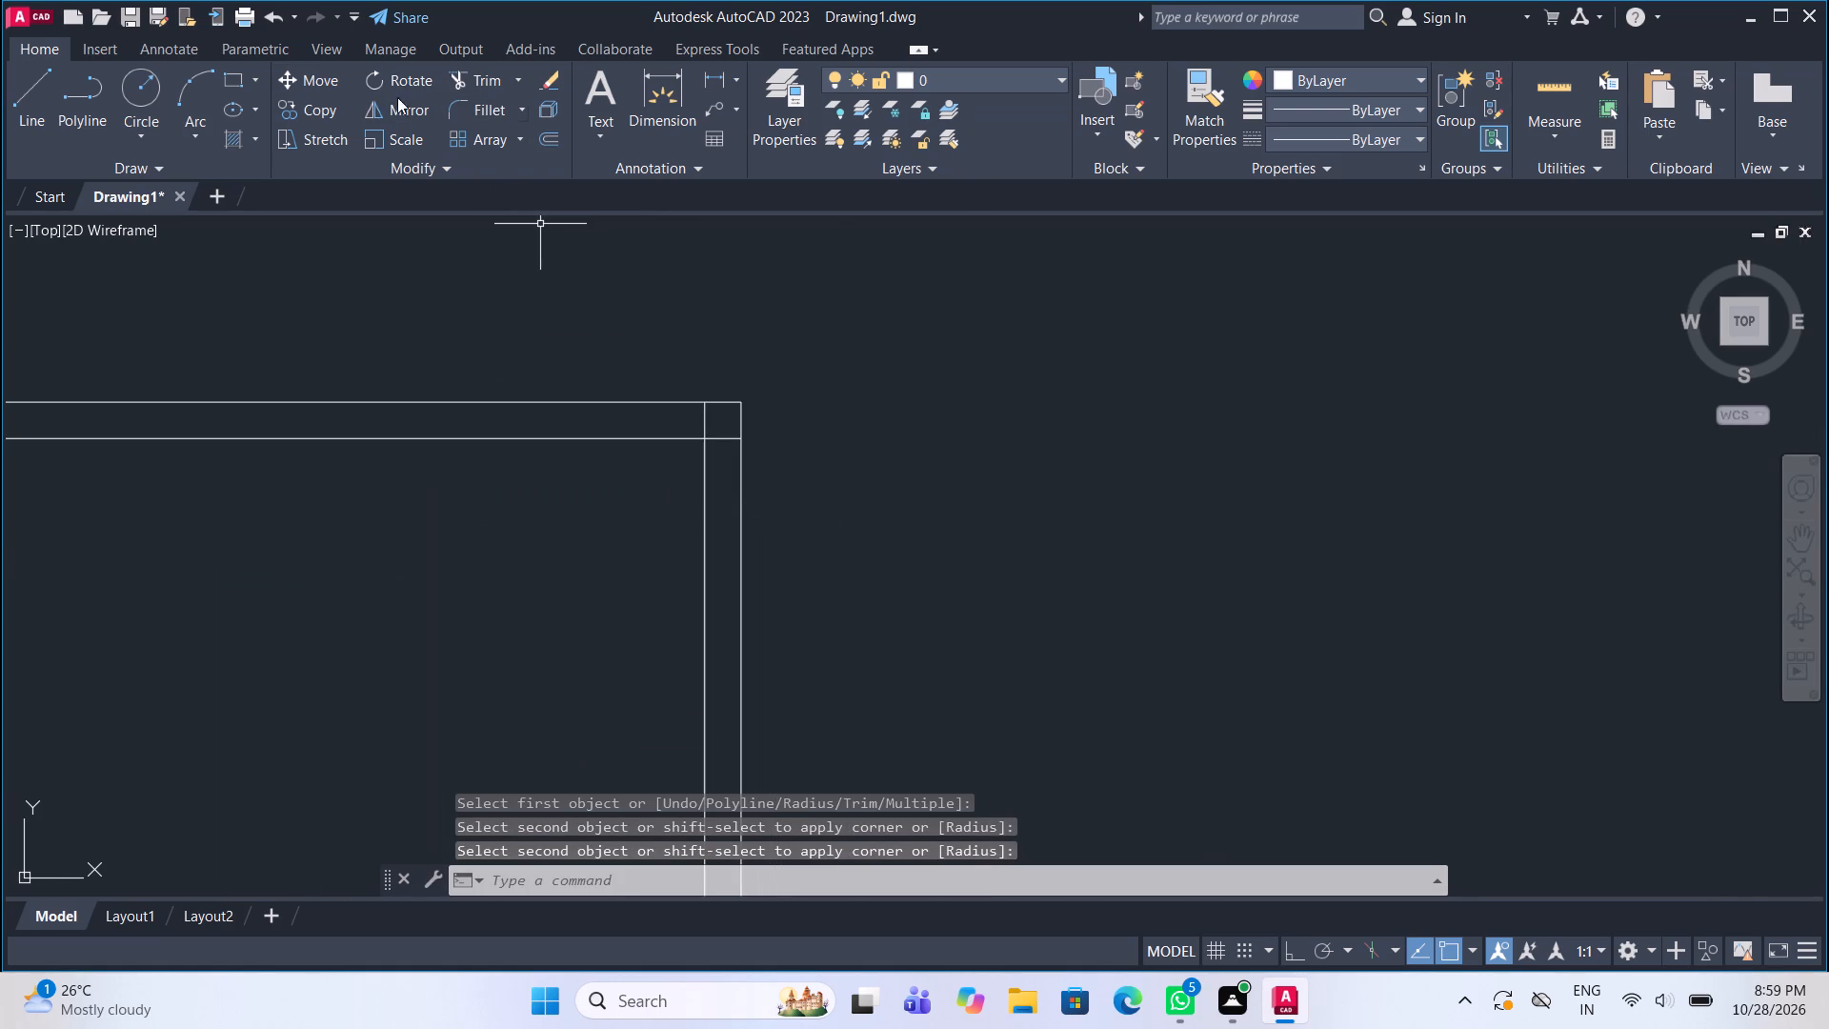
{"action": "left_click", "coordinate": [489, 108]}
{"action": "left_click", "coordinate": [673, 439]}
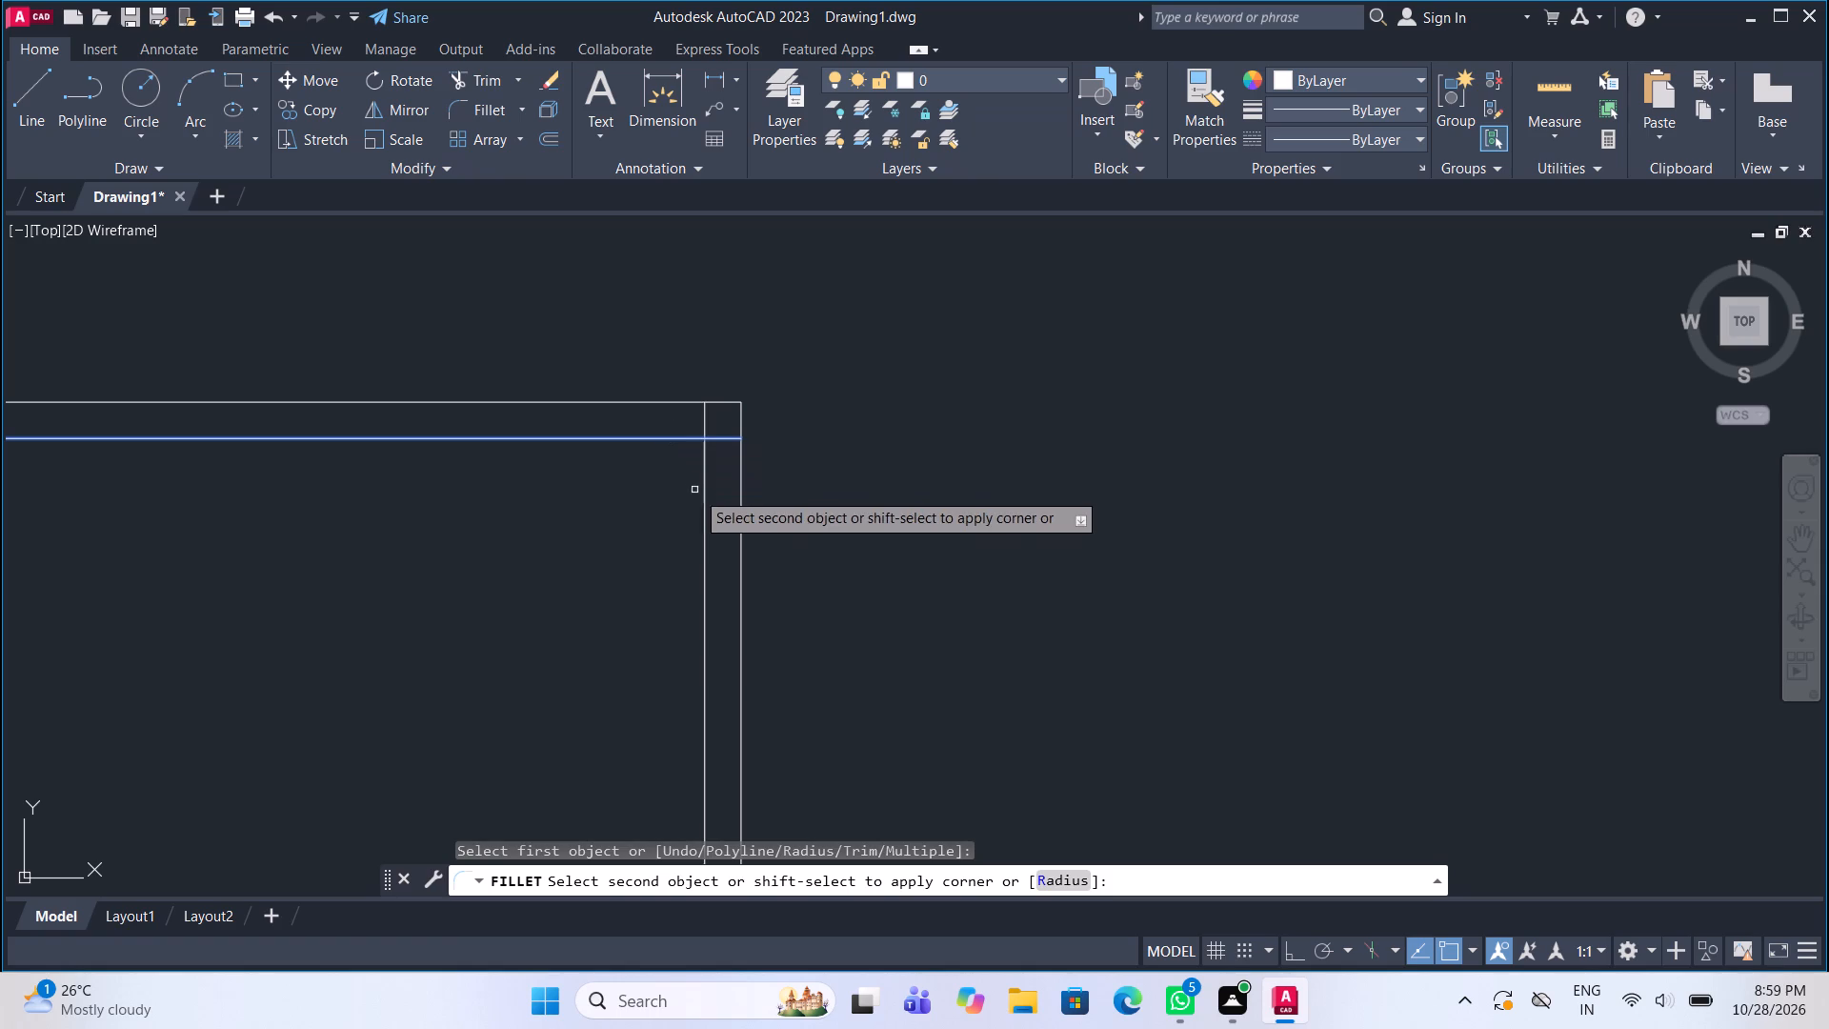
{"action": "left_click", "coordinate": [701, 506]}
Draw a 14' by 12' room from the inner top-left corner with Ortho on: 14' right, 12' down, back to the left wall.
{"action": "scroll", "coordinate": [827, 419], "scroll_direction": "down", "scroll_amount": 3}
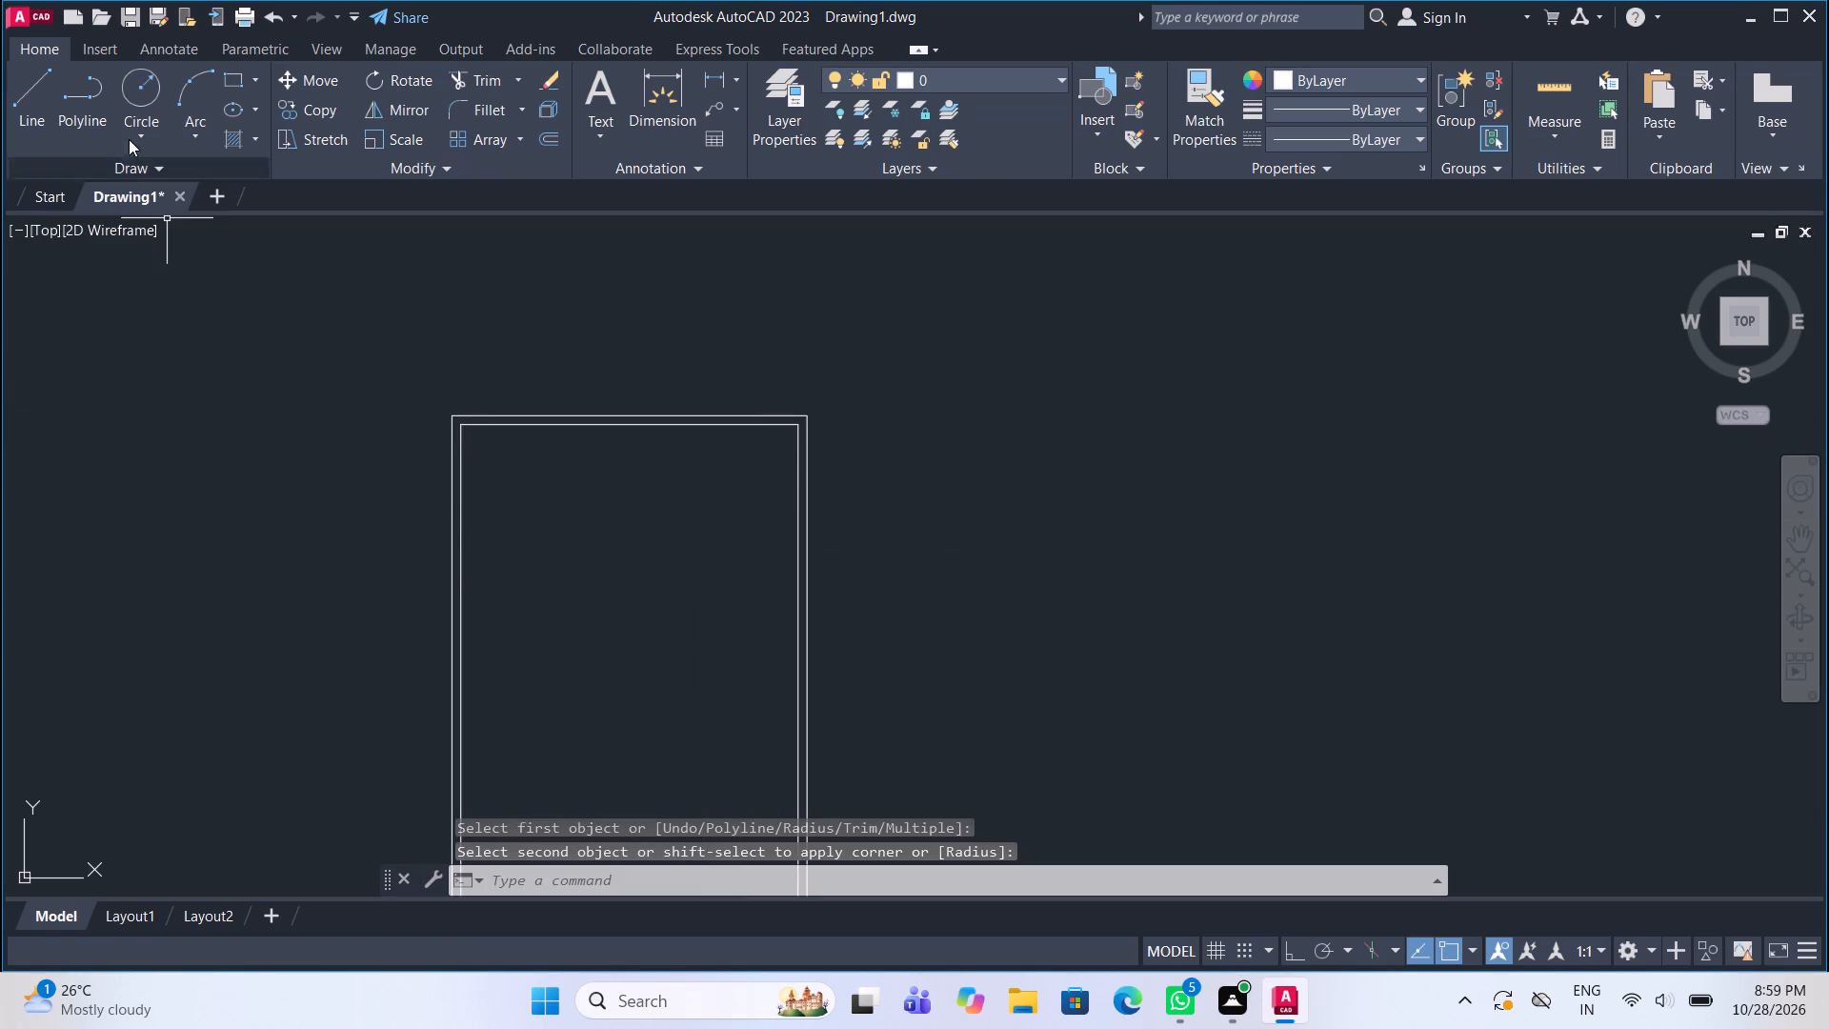
{"action": "left_click", "coordinate": [36, 85]}
{"action": "scroll", "coordinate": [454, 444], "scroll_direction": "up", "scroll_amount": 2}
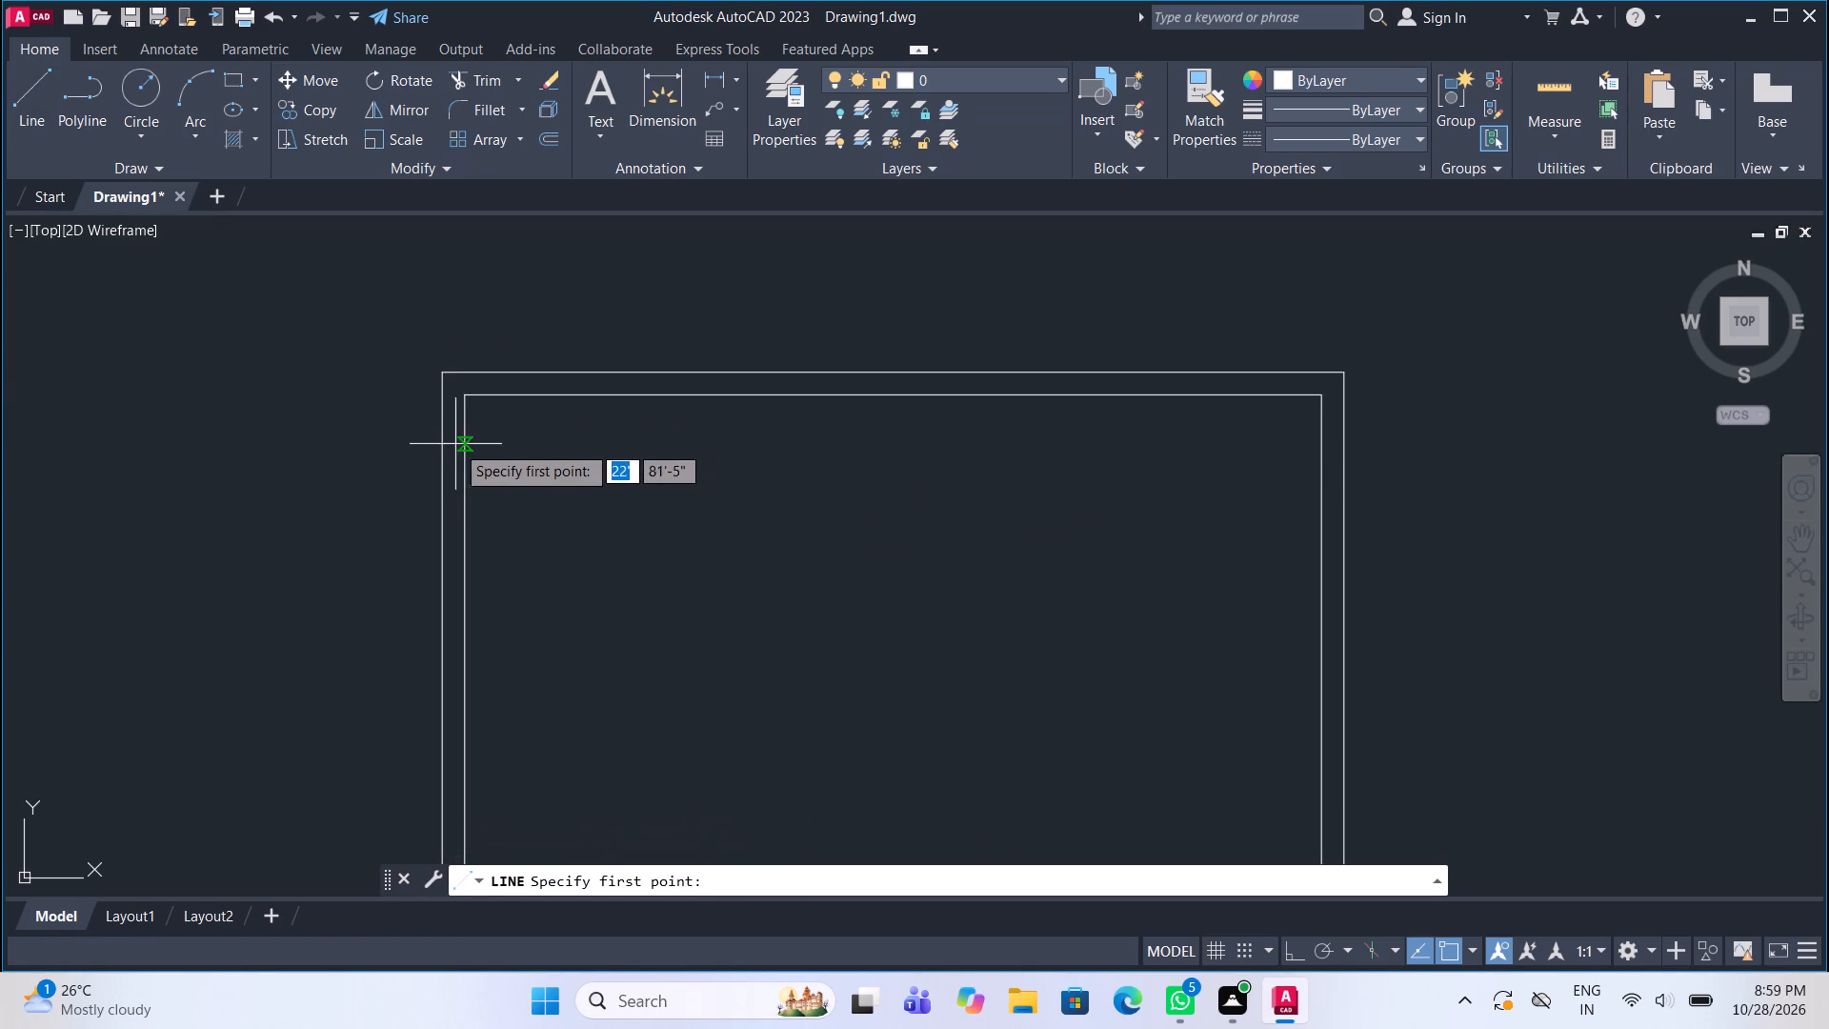
{"action": "left_click", "coordinate": [464, 399]}
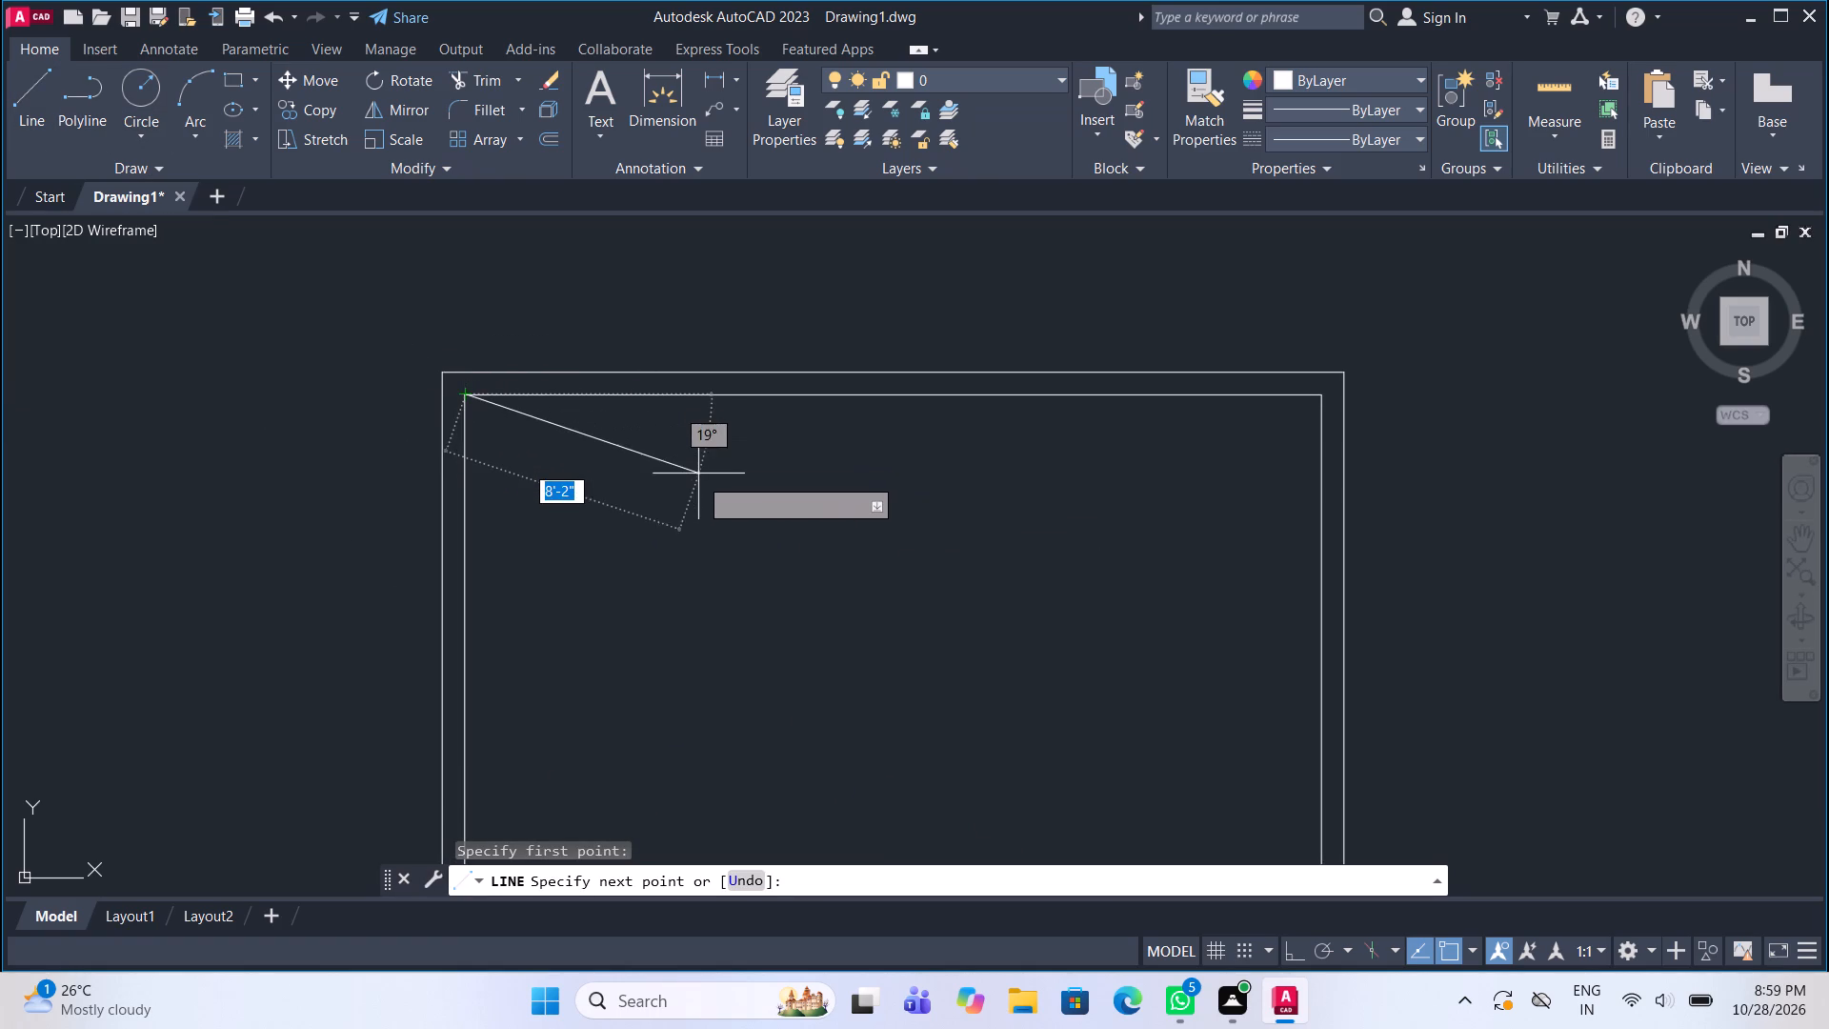
{"action": "key", "text": "F8"}
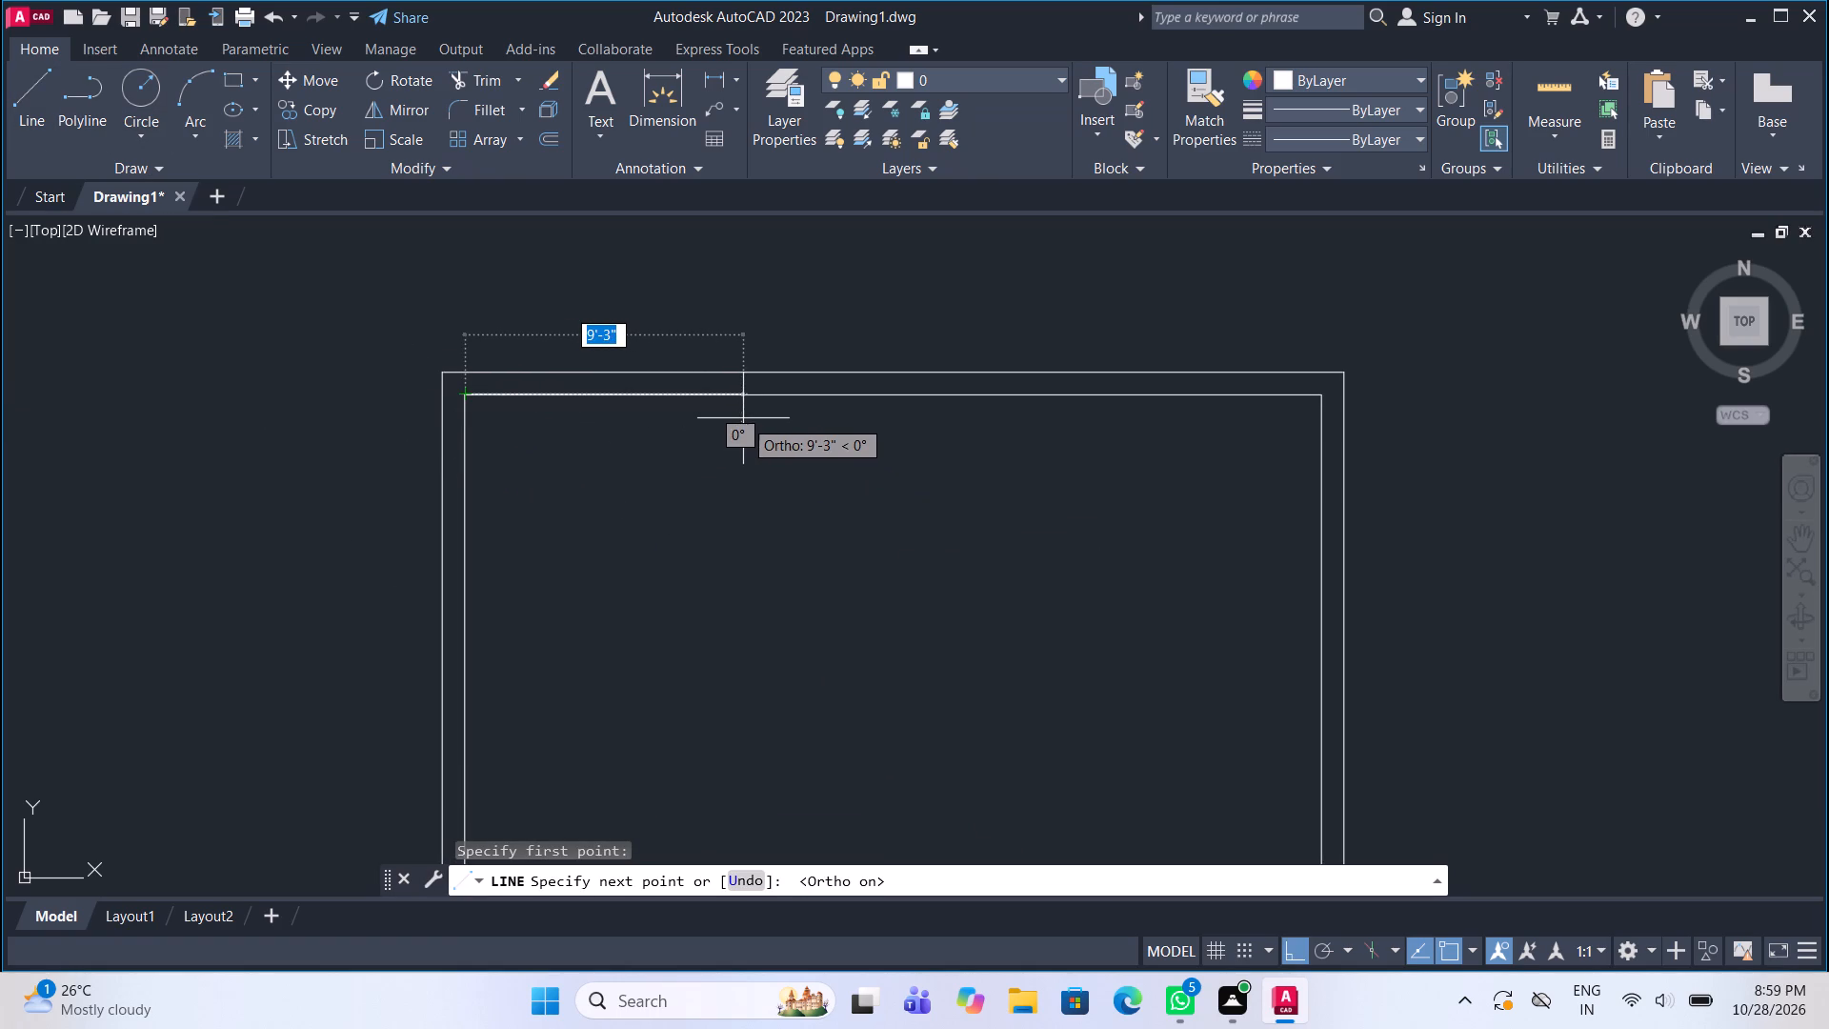
{"action": "type", "text": "14'"}
{"action": "key", "text": "Return"}
{"action": "middle_click_drag", "start_coordinate": [893, 595], "coordinate": [893, 521]}
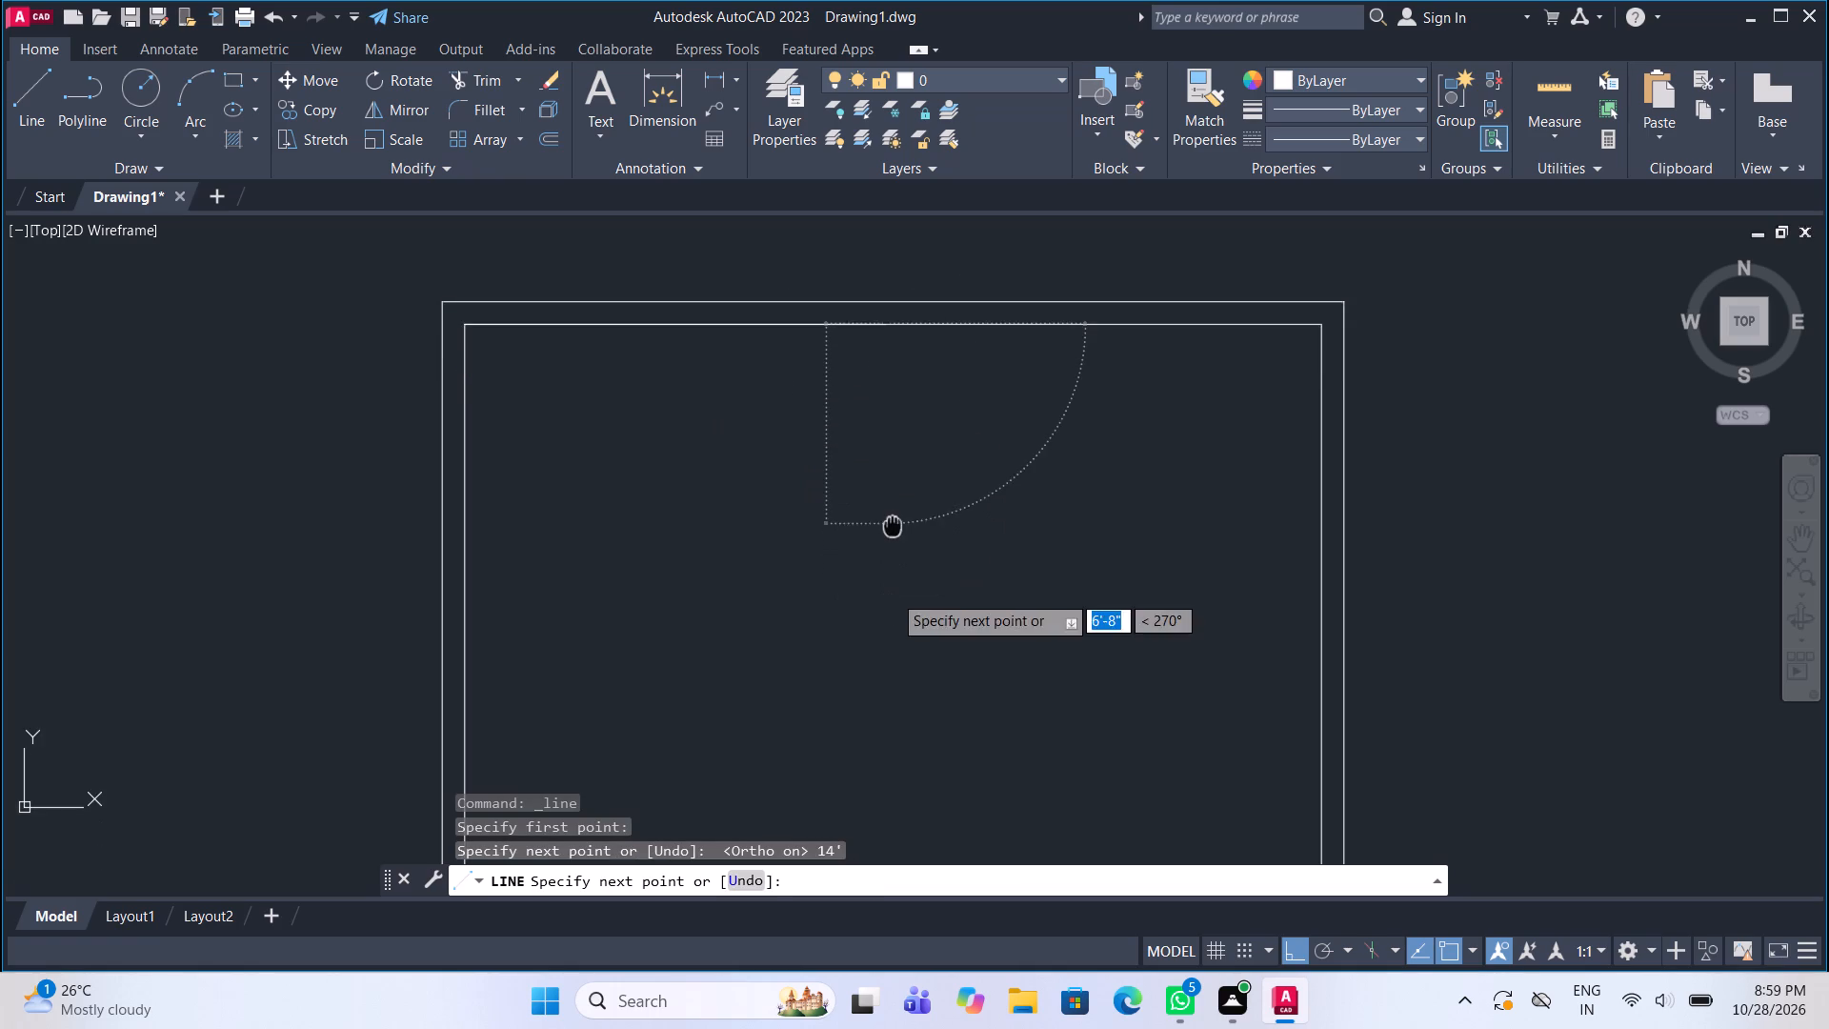
{"action": "middle_click_drag", "start_coordinate": [893, 521], "coordinate": [893, 517]}
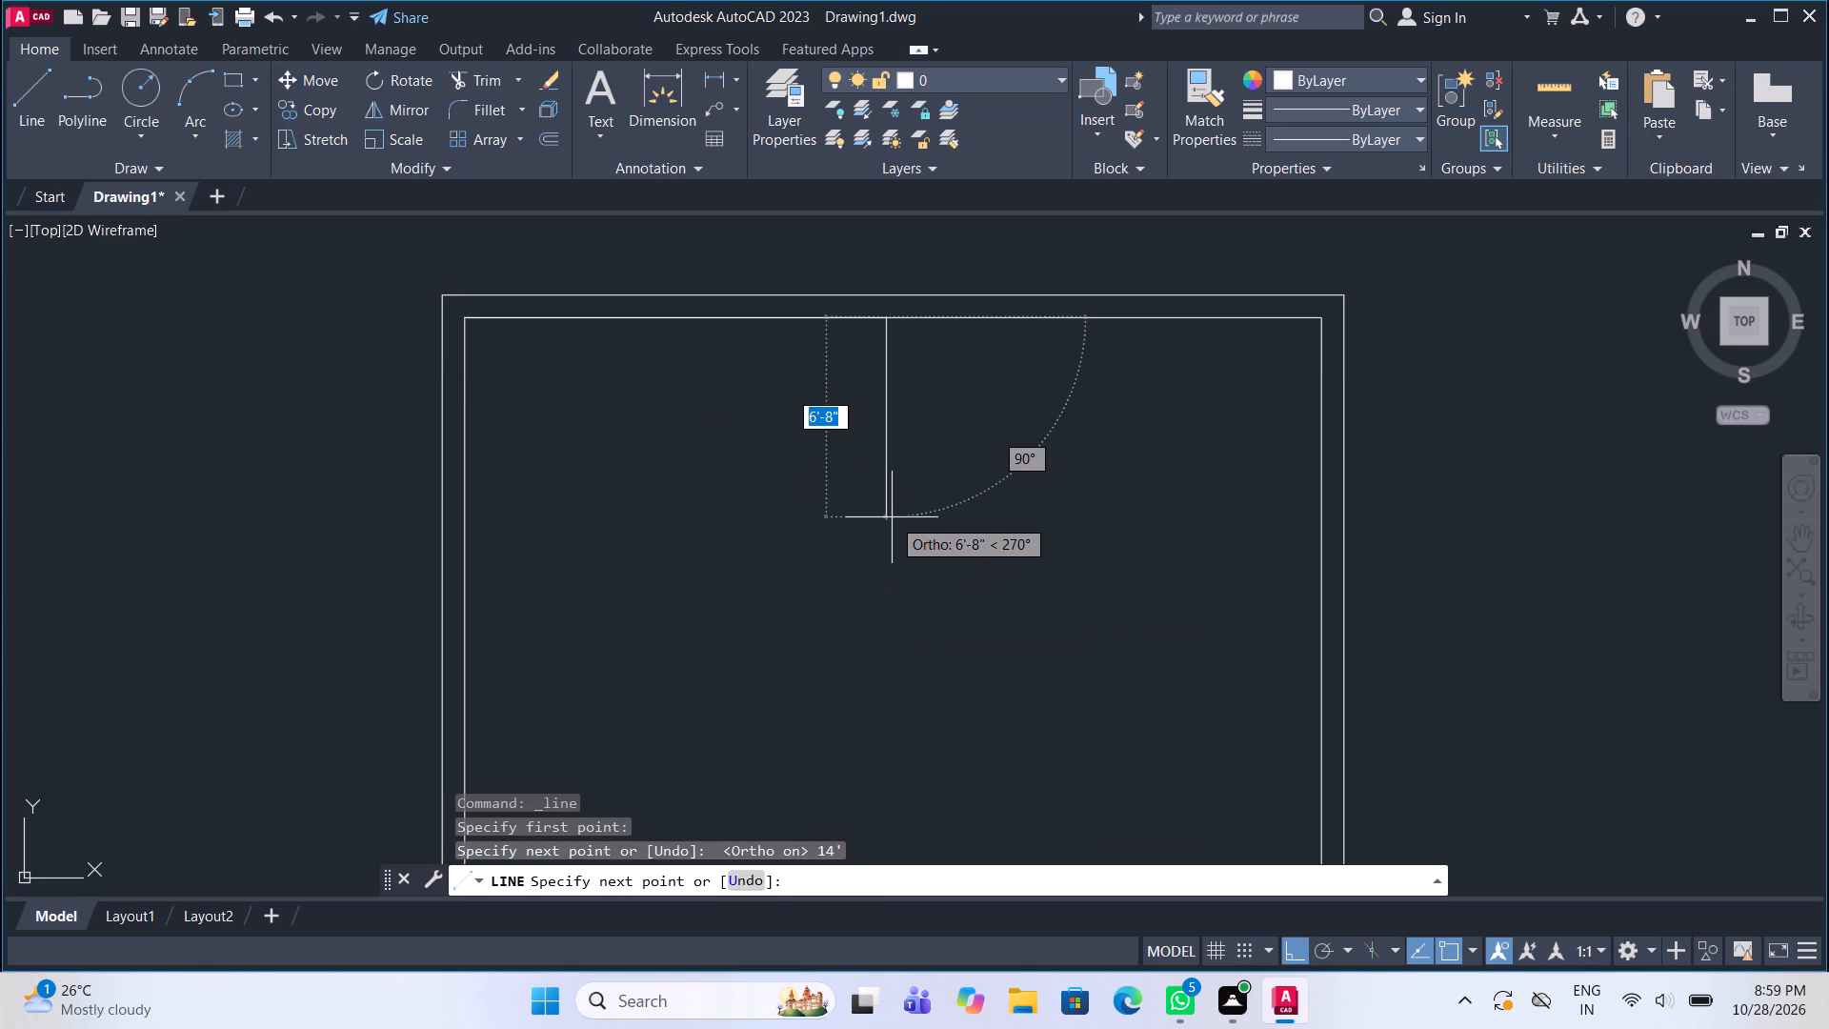
{"action": "type", "text": "12'"}
{"action": "key", "text": "Return"}
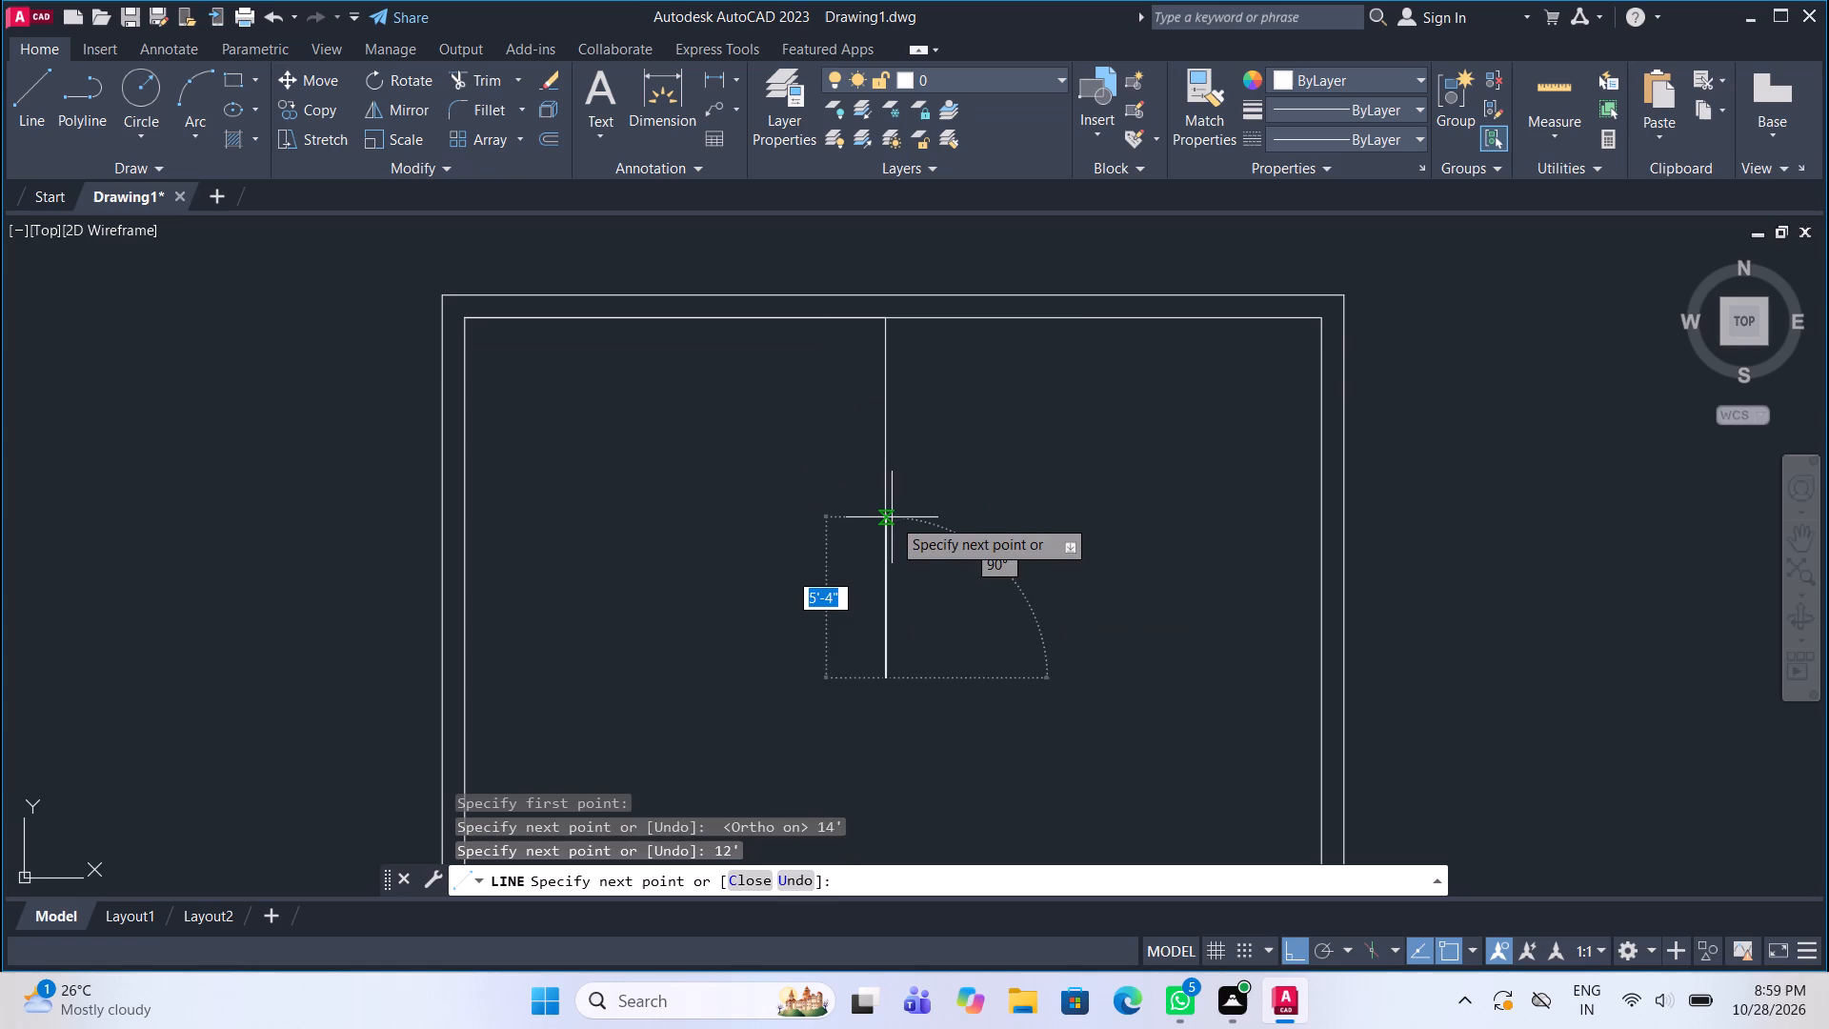
{"action": "left_click", "coordinate": [458, 682]}
{"action": "middle_click_drag", "start_coordinate": [633, 606], "coordinate": [613, 512]}
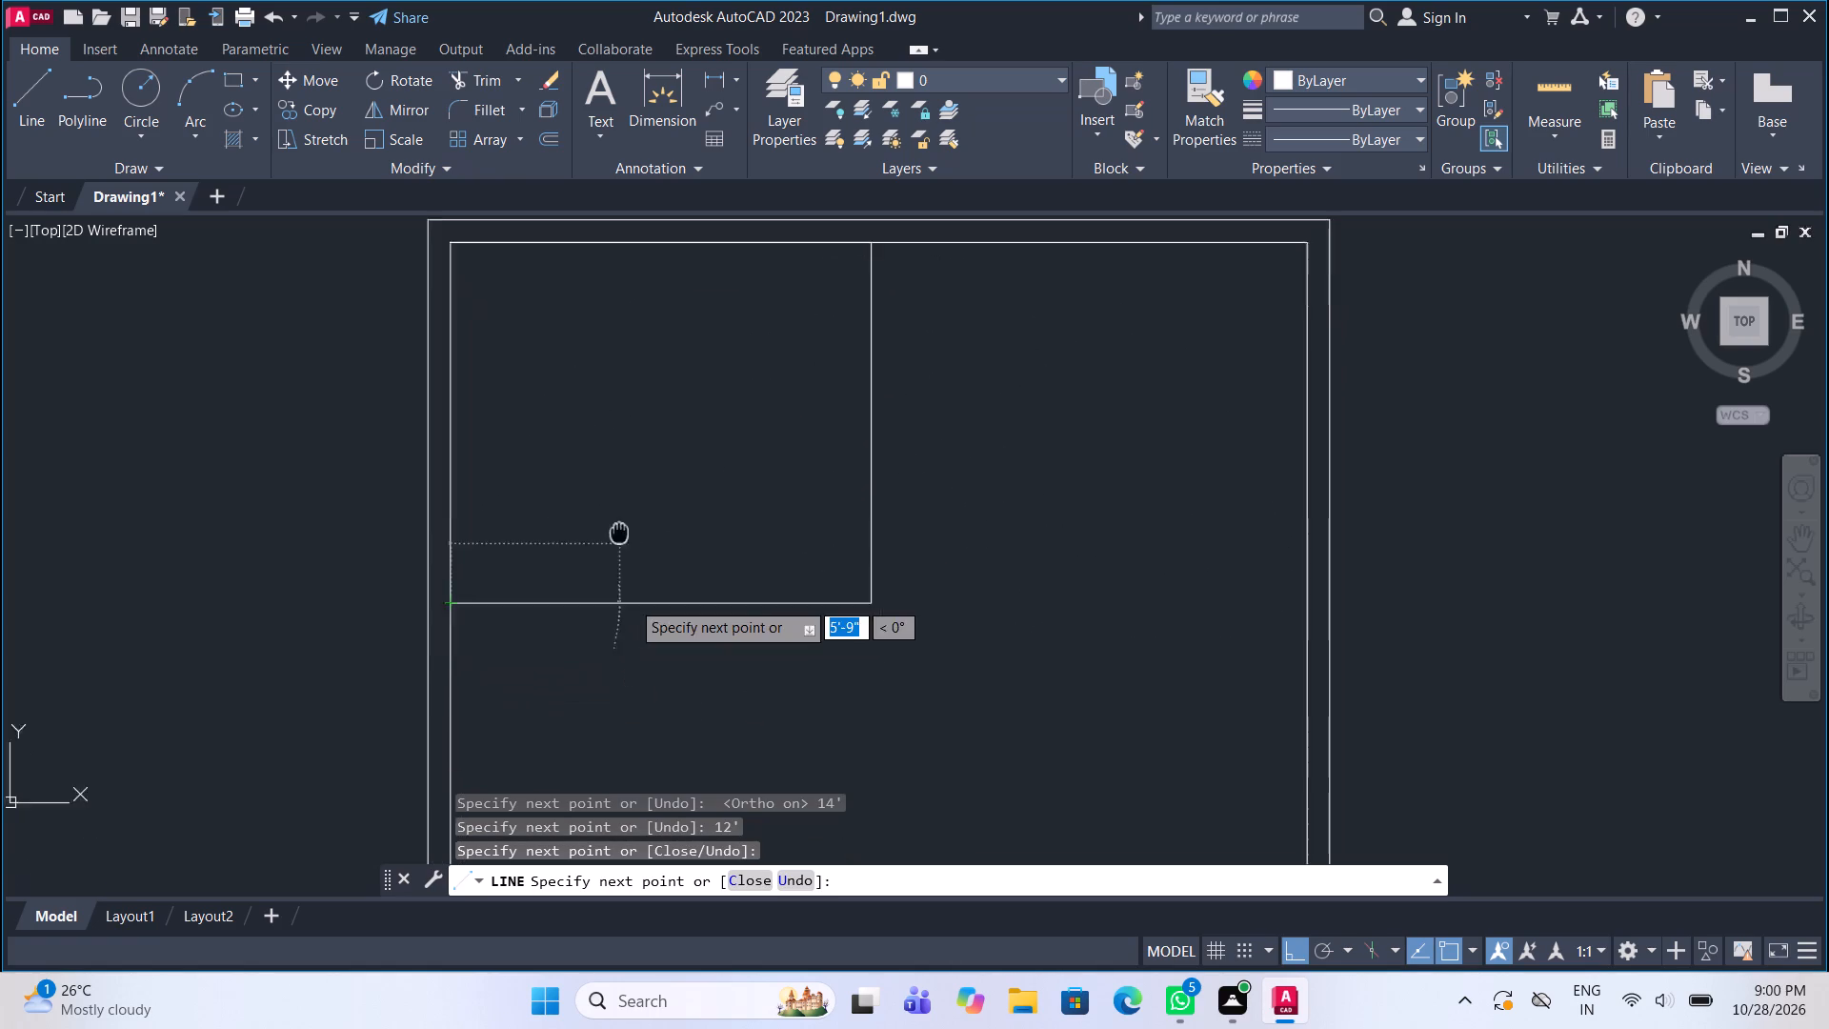
{"action": "middle_click_drag", "start_coordinate": [613, 512], "coordinate": [609, 487]}
{"action": "key", "text": "Escape"}
Offset the room's 12' vertical line 4.5" to the right, outside the room.
{"action": "left_click_drag", "start_coordinate": [904, 631], "coordinate": [898, 622]}
{"action": "left_click", "coordinate": [838, 541]}
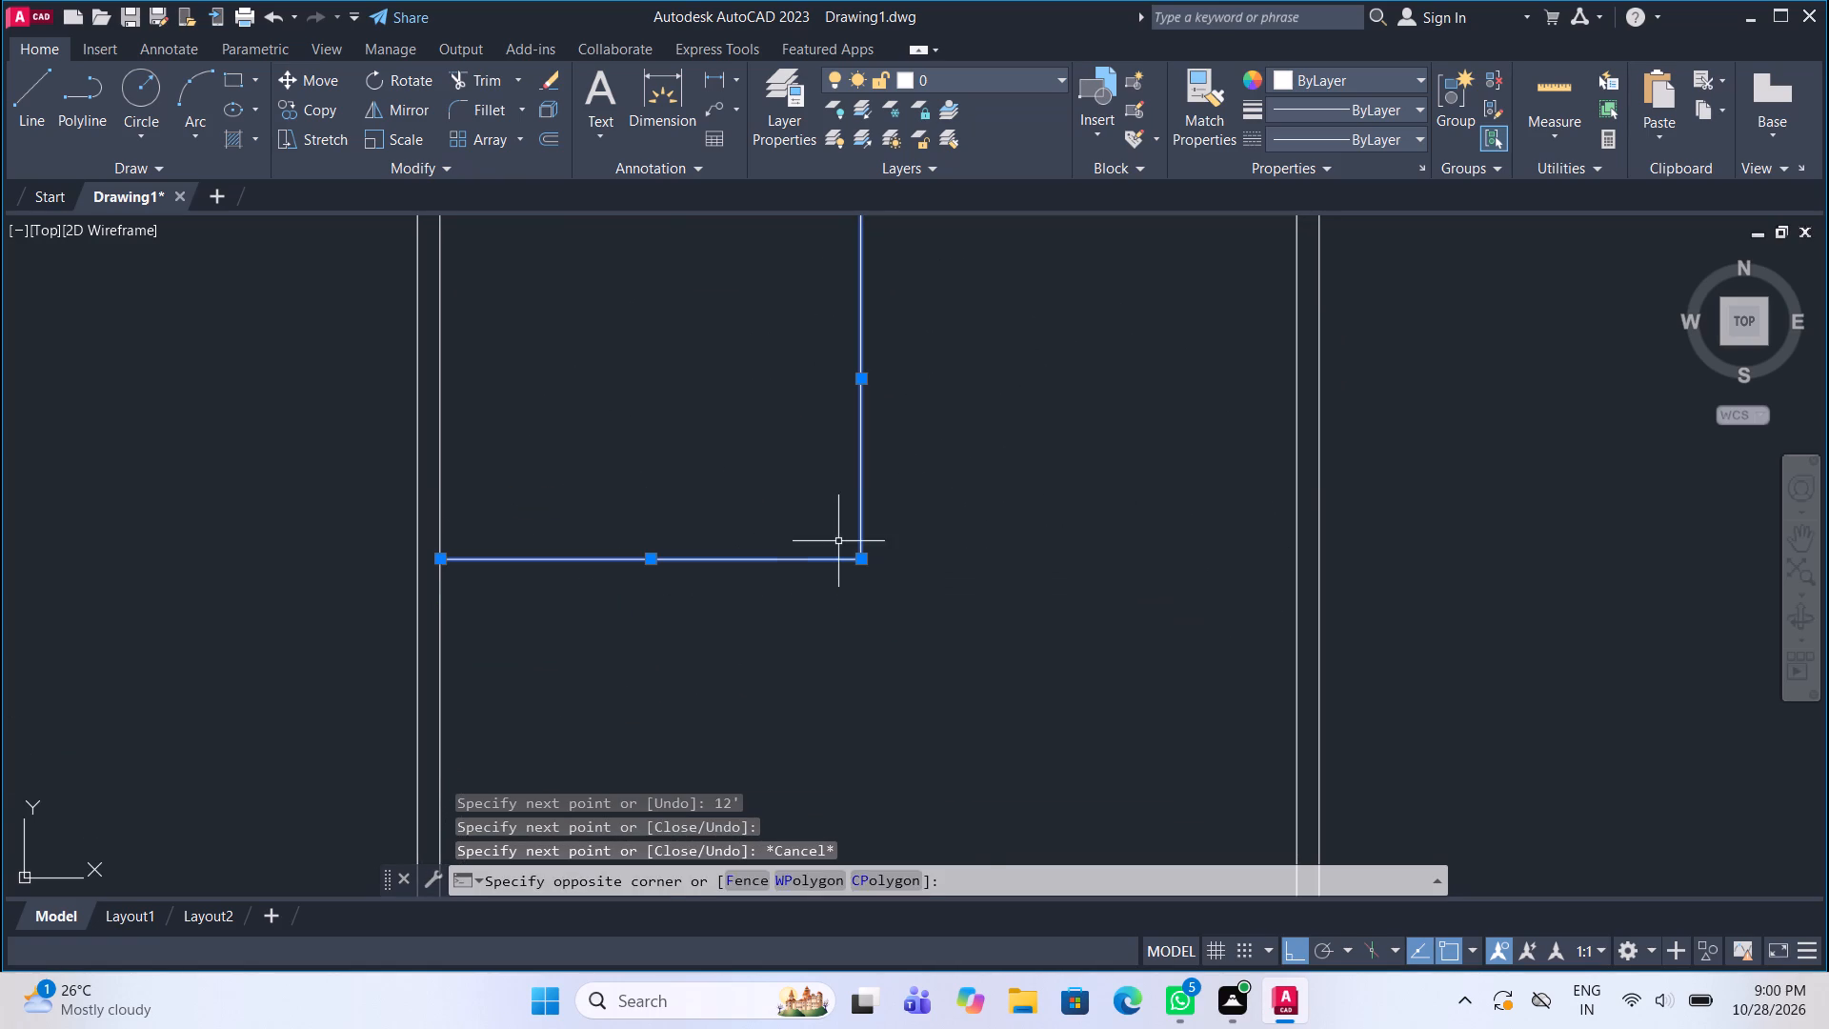
{"action": "left_click", "coordinate": [548, 141]}
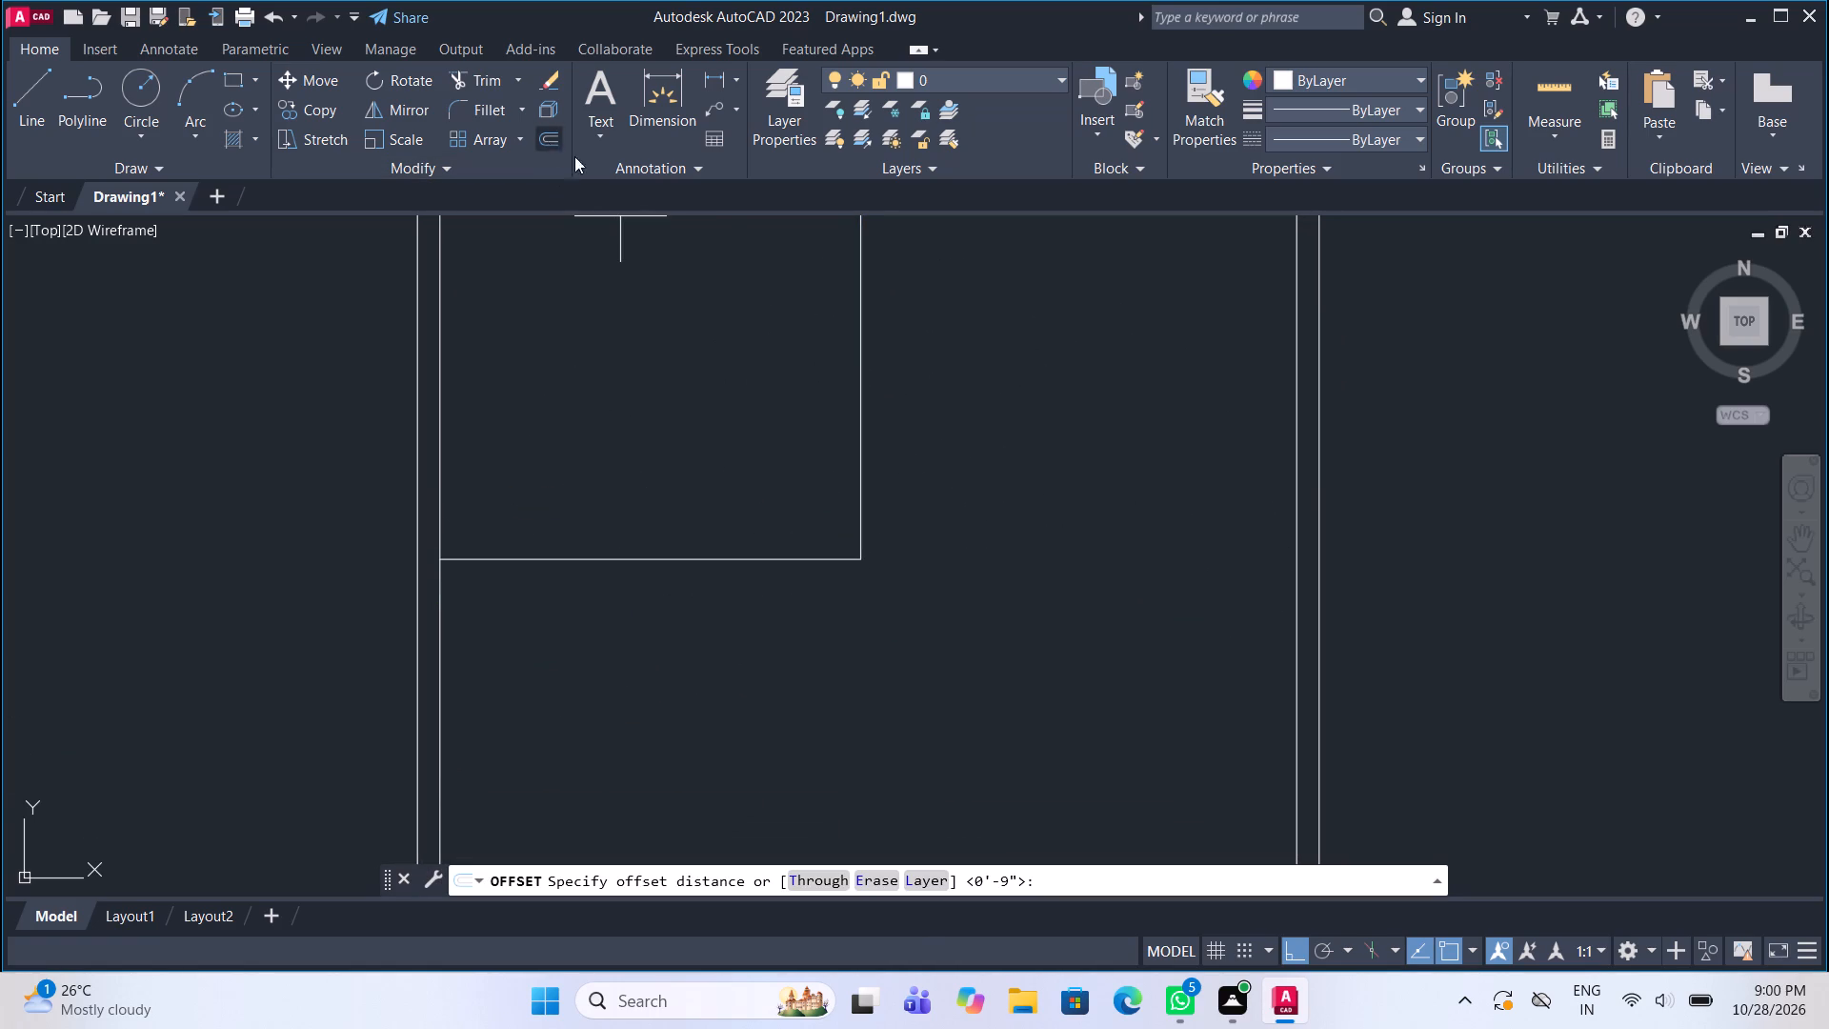
{"action": "left_click", "coordinate": [862, 388]}
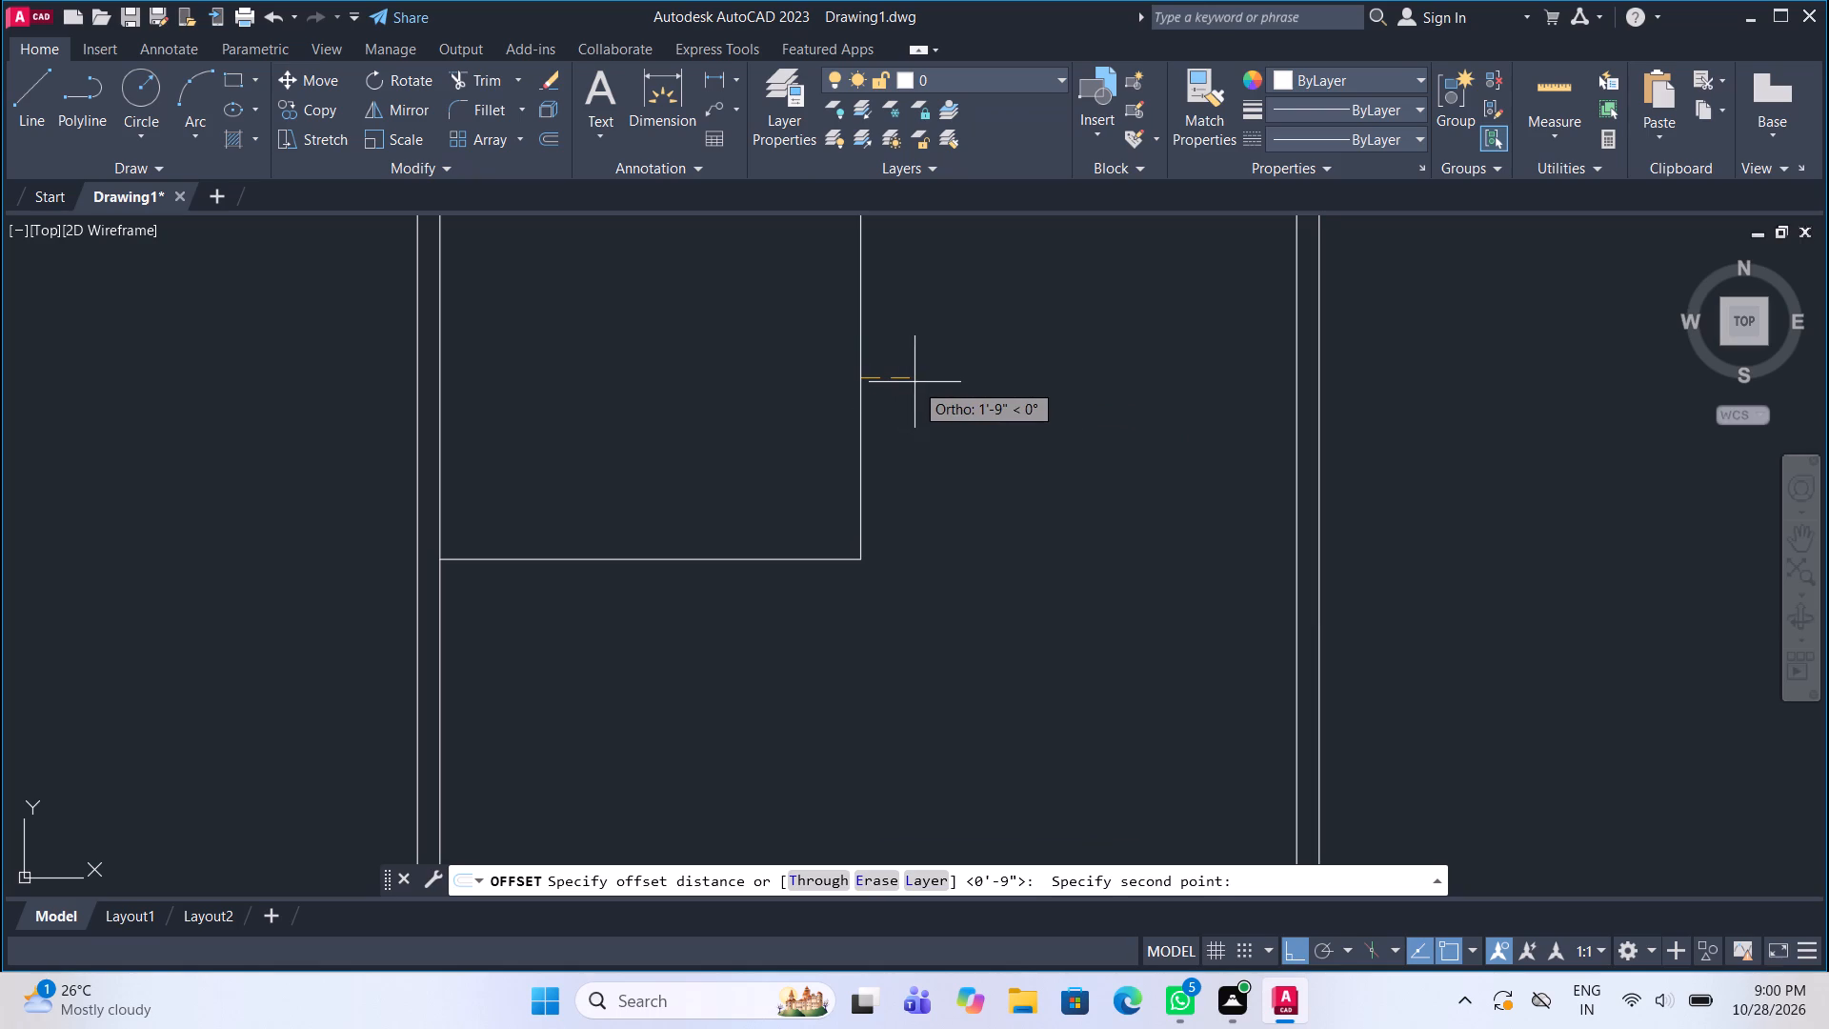
{"action": "key", "text": "4"}
{"action": "type", "text": ".5\""}
{"action": "key", "text": "Return"}
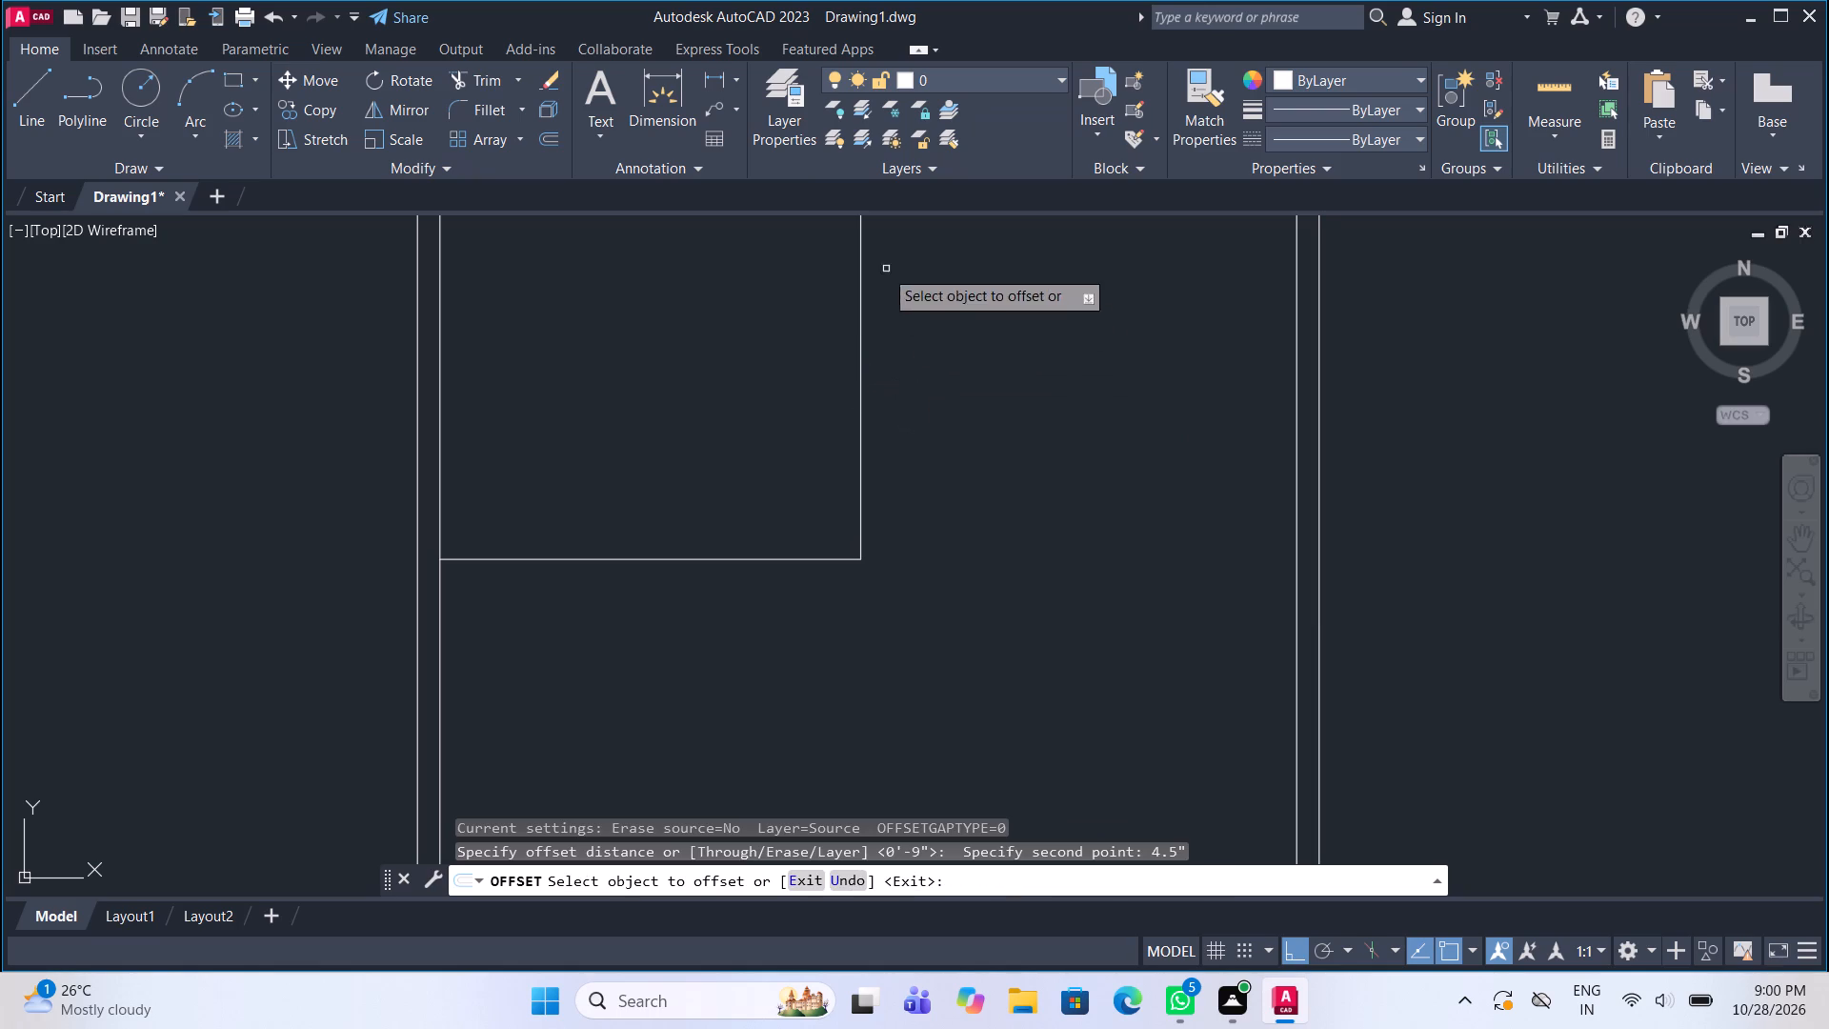
{"action": "left_click", "coordinate": [859, 333]}
{"action": "left_click", "coordinate": [904, 337]}
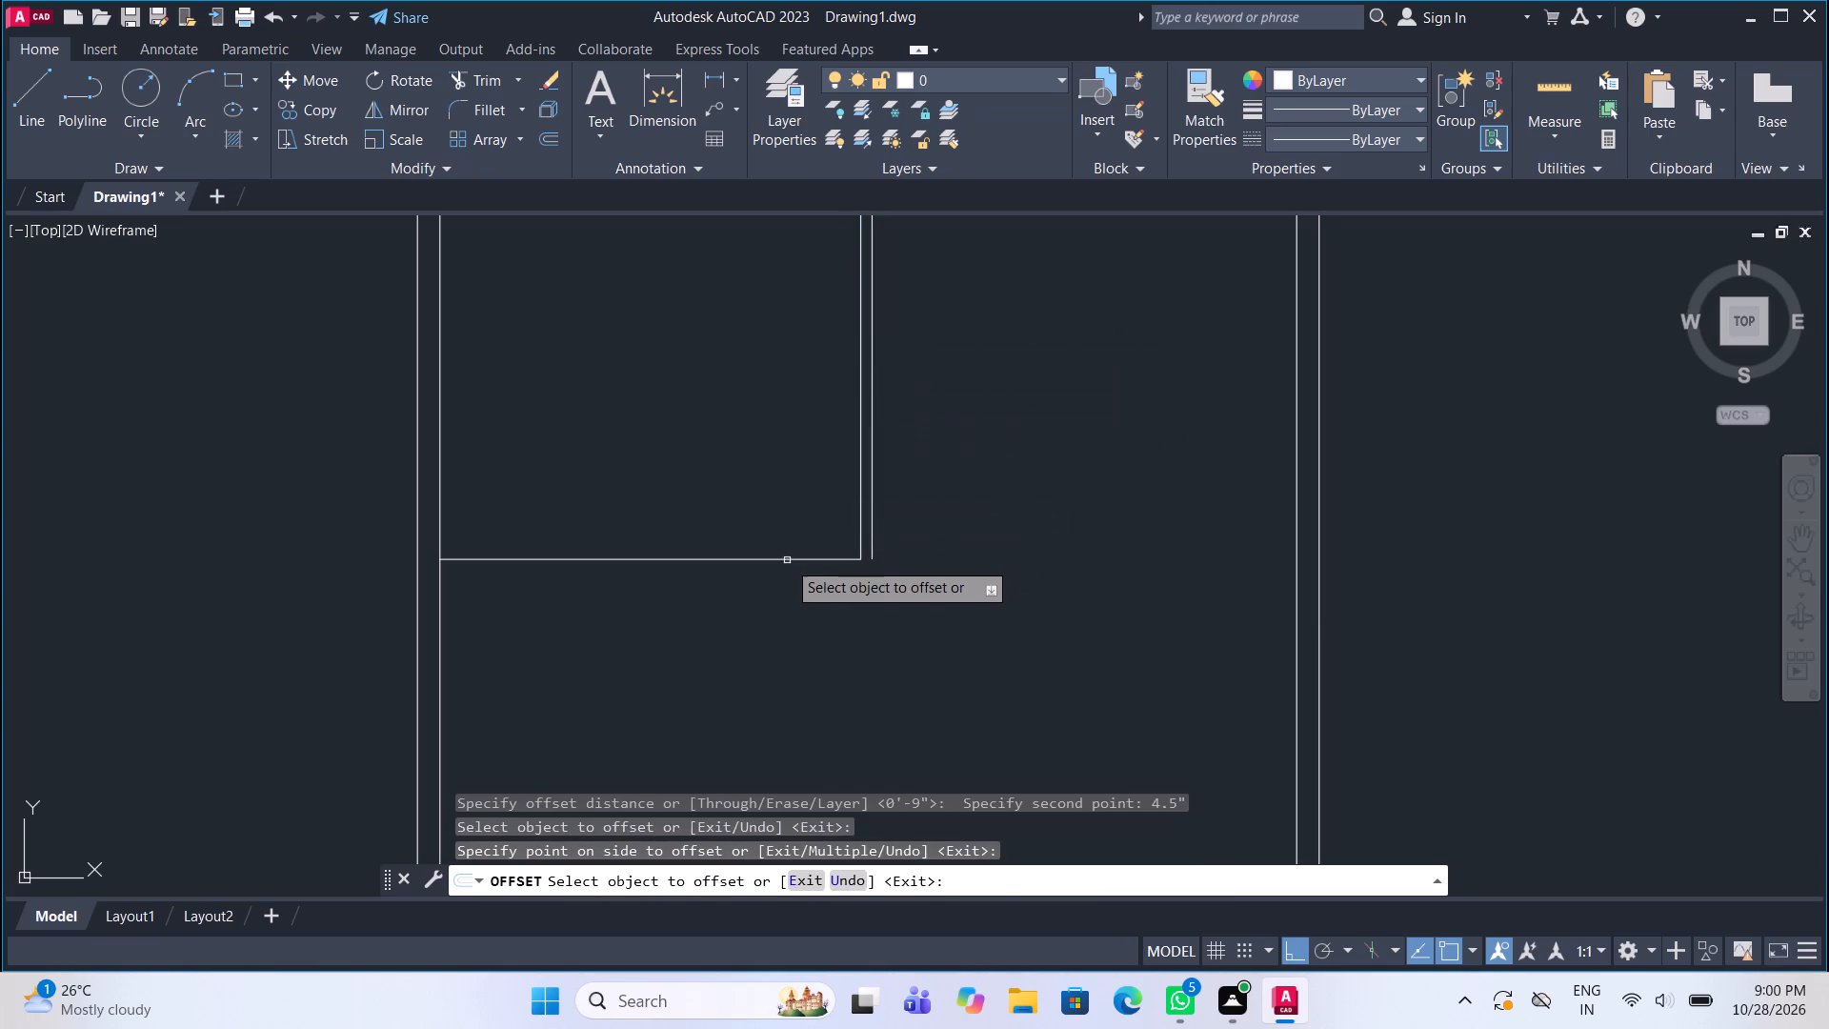
Offset the 14' by 12' room's bottom line 4.5" downward, outside the room.
{"action": "left_click", "coordinate": [786, 558]}
{"action": "left_click", "coordinate": [779, 584]}
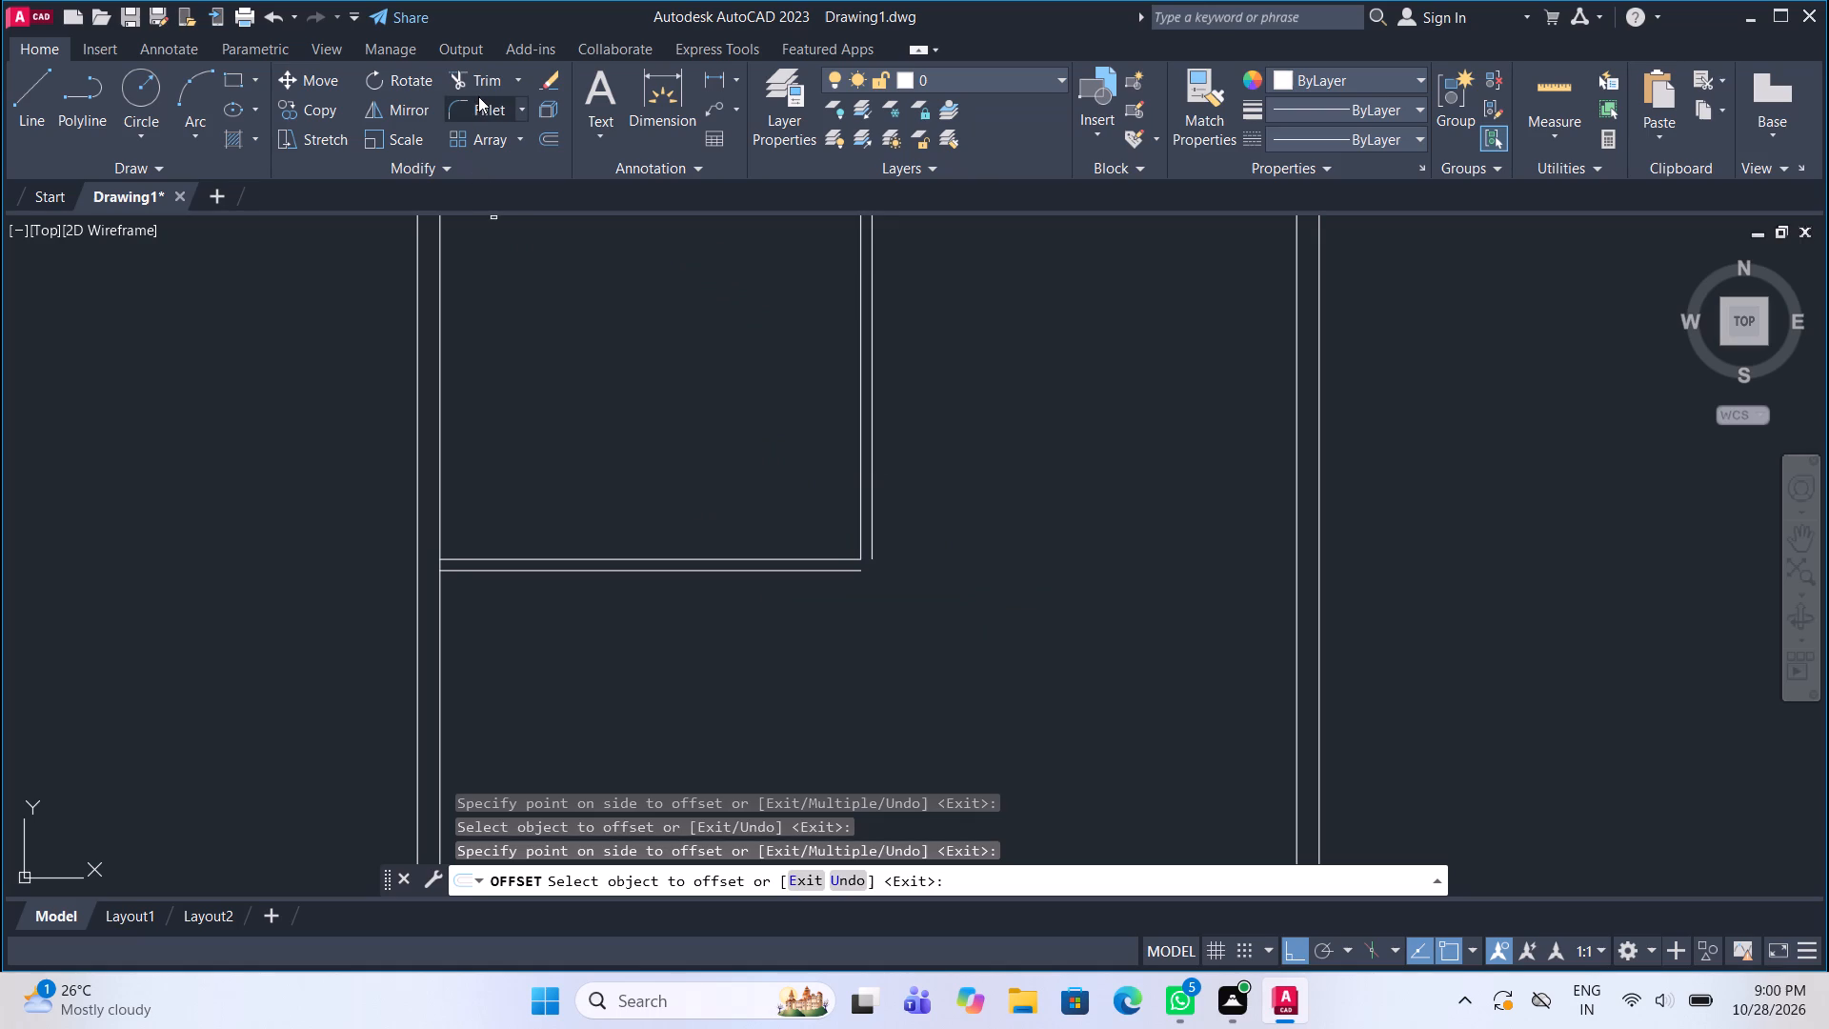
Fillet the two offset partition lines so they meet at the 14' by 12' room's outer bottom-right corner.
{"action": "left_click", "coordinate": [478, 96]}
{"action": "left_click", "coordinate": [808, 572]}
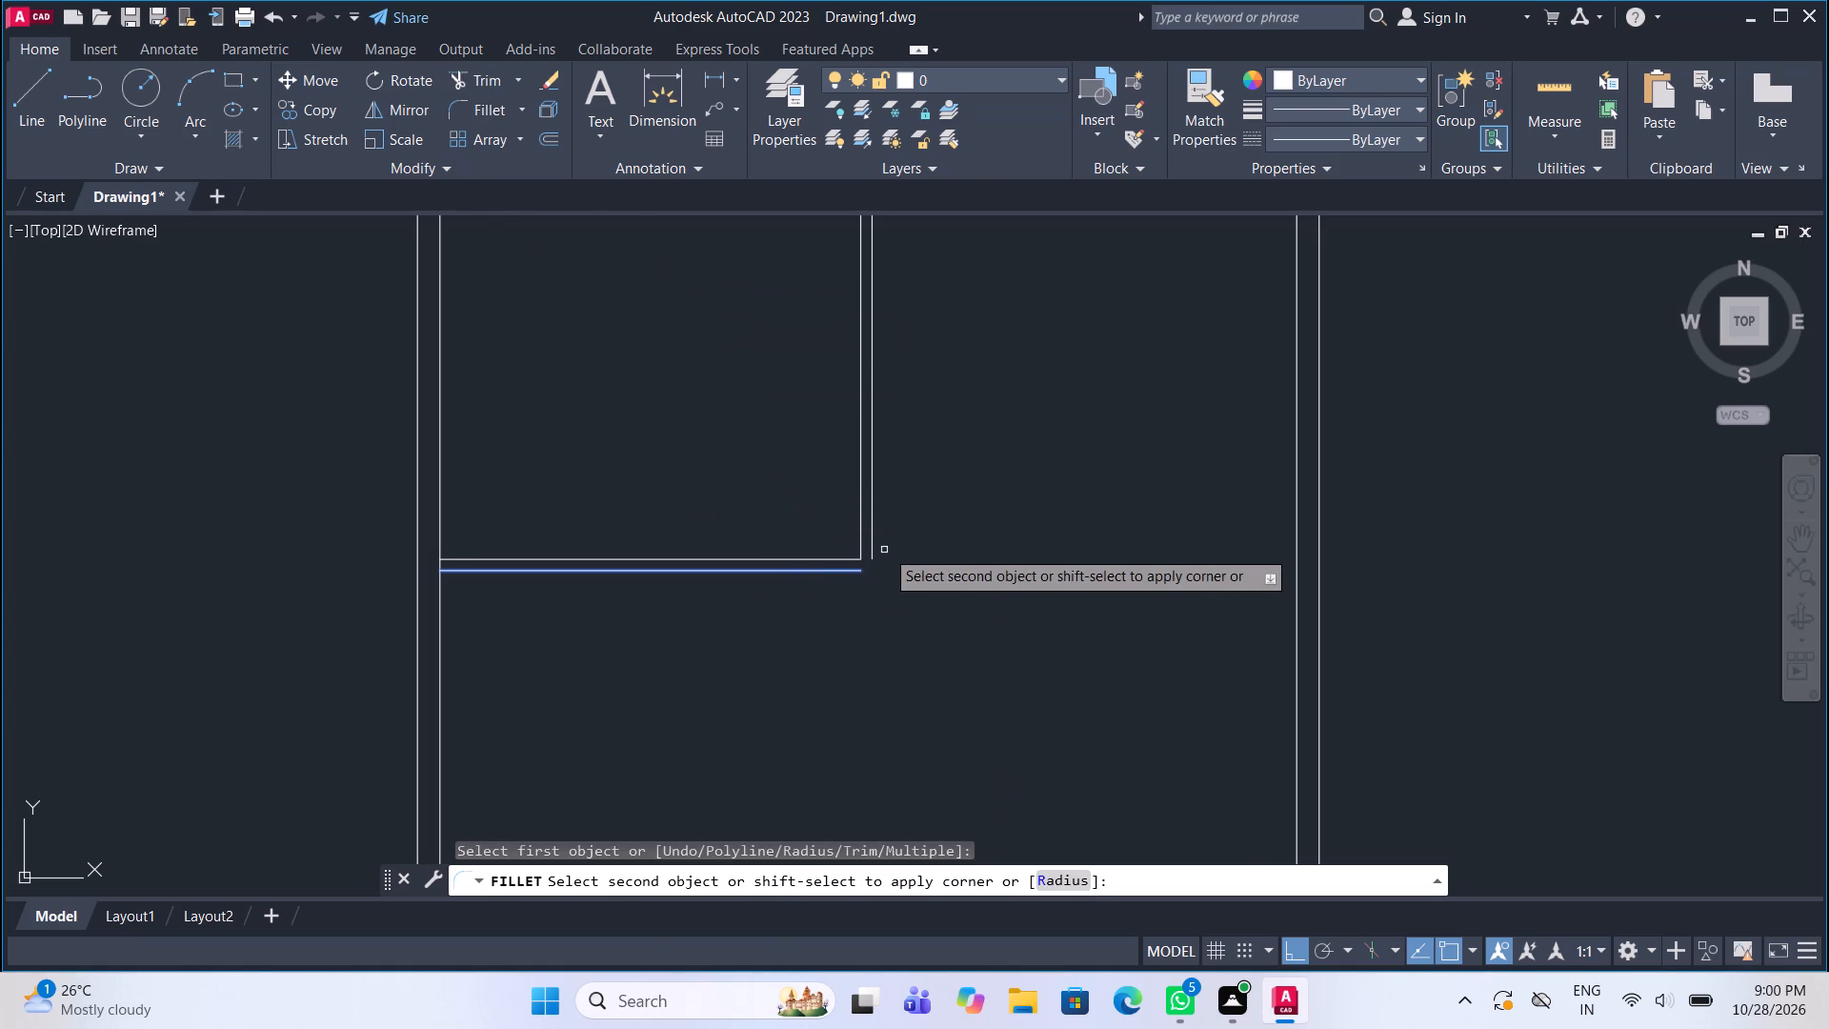
{"action": "left_click", "coordinate": [871, 532]}
Draw a 6' by 7' room from the partition's outer top corner: 6' right, 7' down, and back to the partition.
{"action": "left_click", "coordinate": [32, 88]}
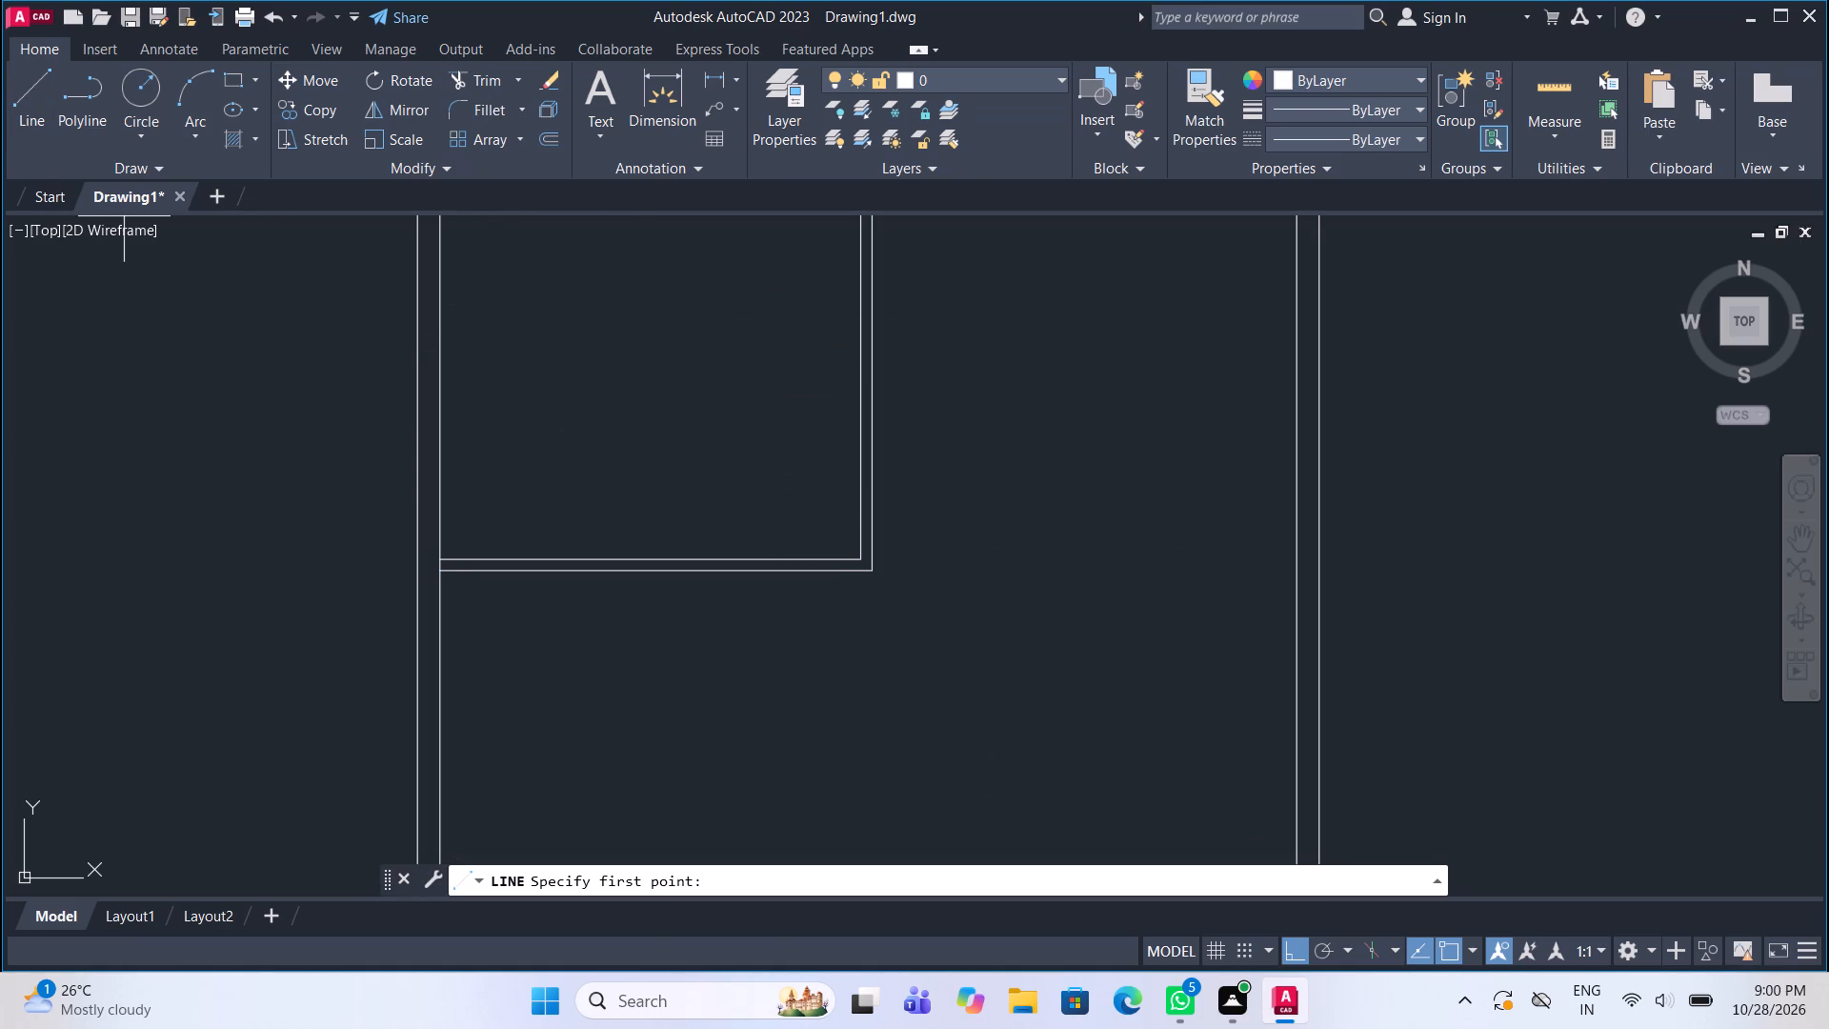
{"action": "scroll", "coordinate": [463, 507], "scroll_direction": "down", "scroll_amount": 2}
{"action": "scroll", "coordinate": [629, 412], "scroll_direction": "up", "scroll_amount": 3}
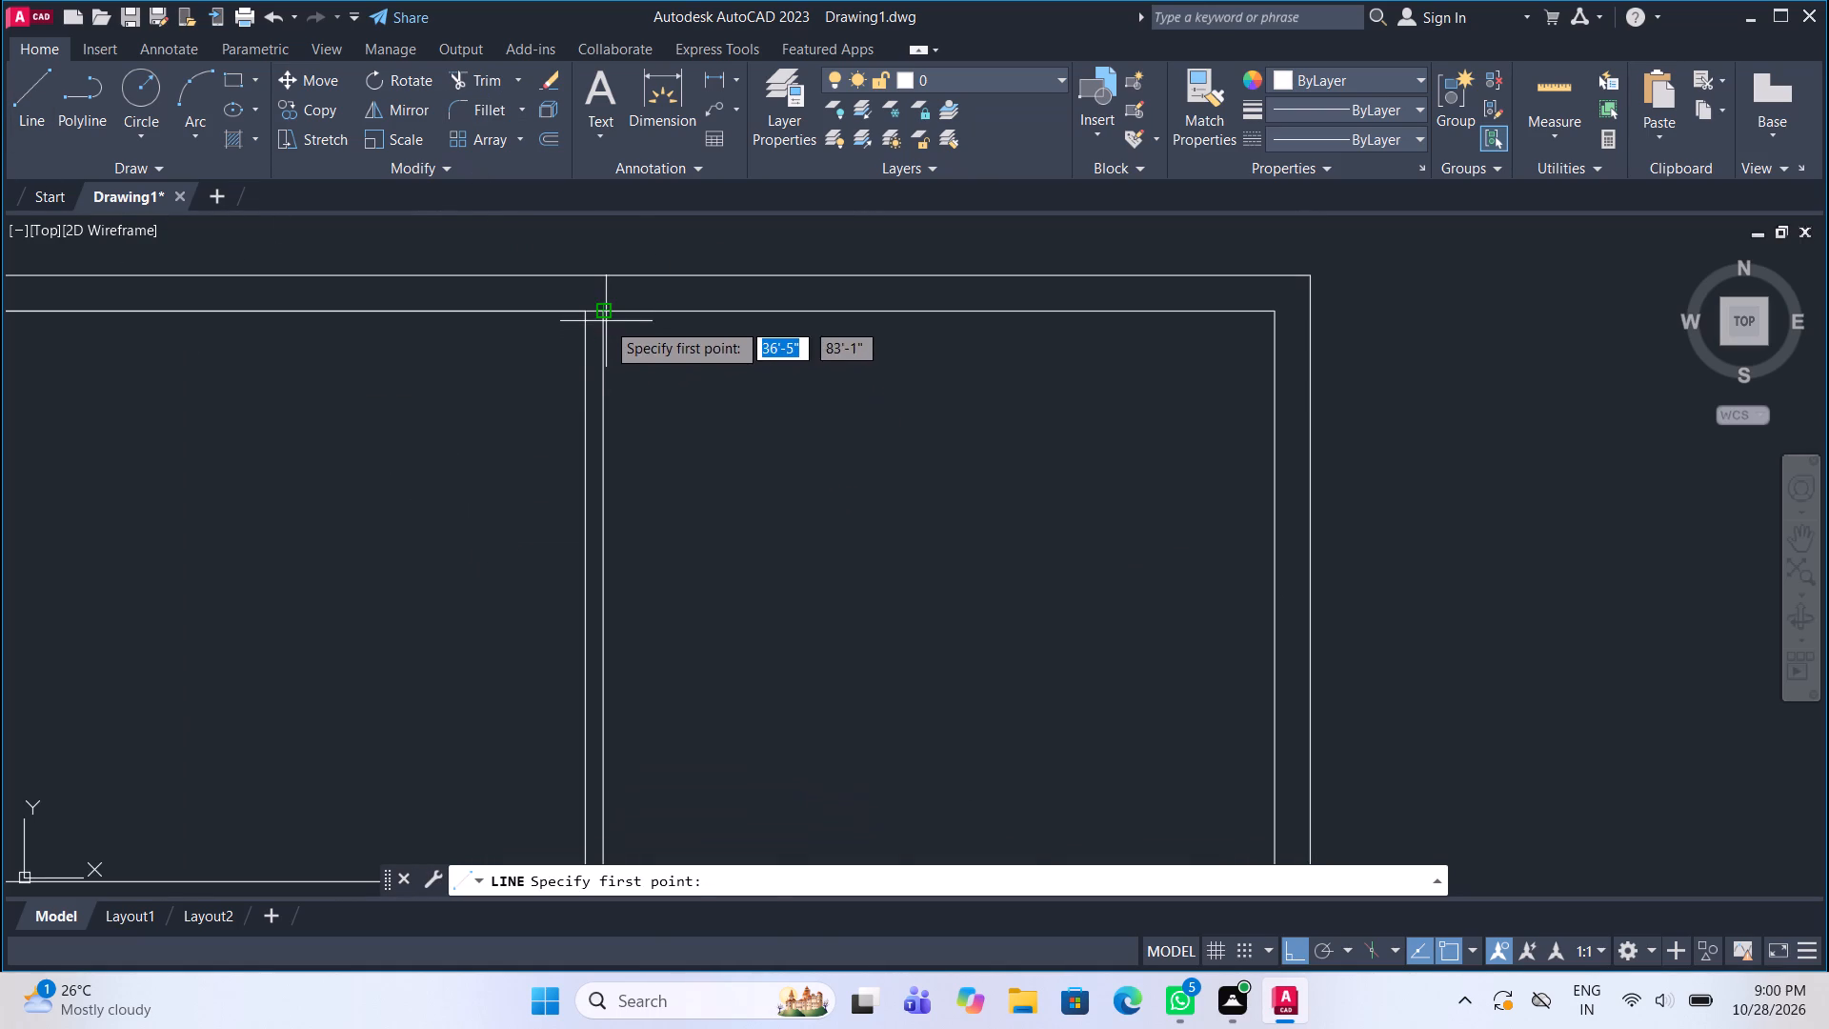
{"action": "left_click", "coordinate": [606, 321]}
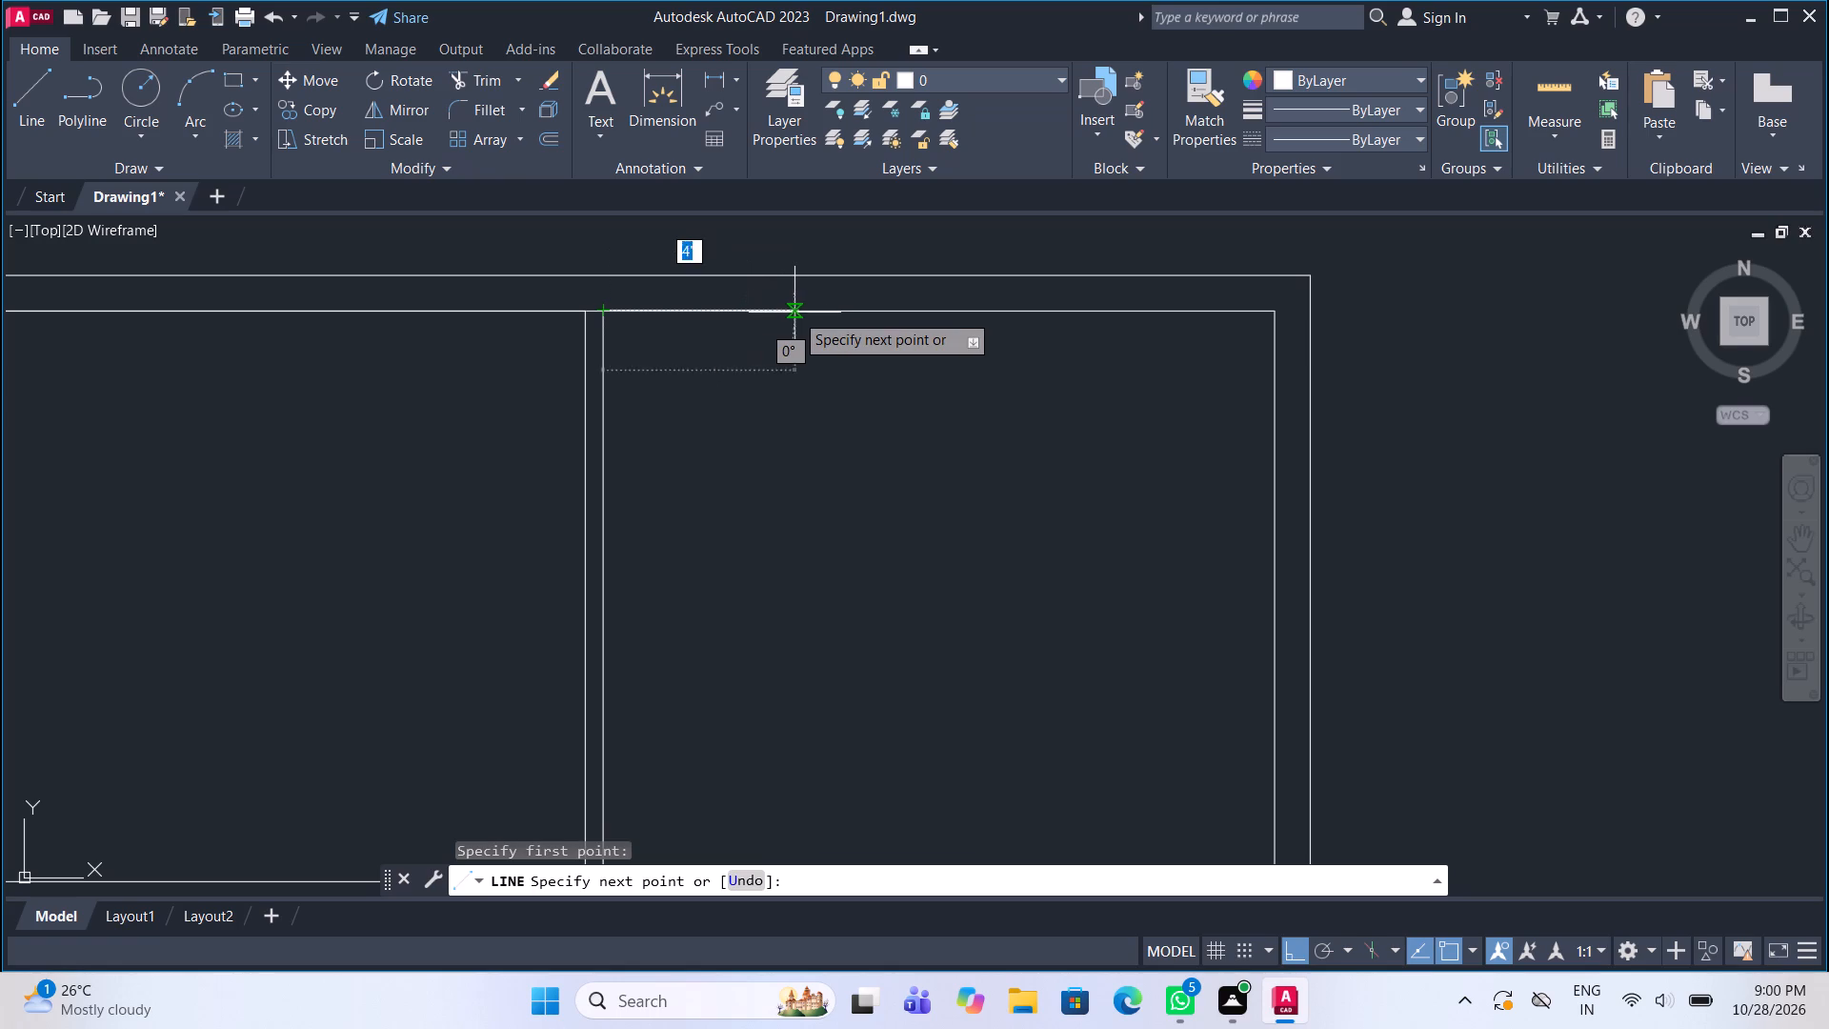
{"action": "type", "text": "6'"}
{"action": "key", "text": "Return"}
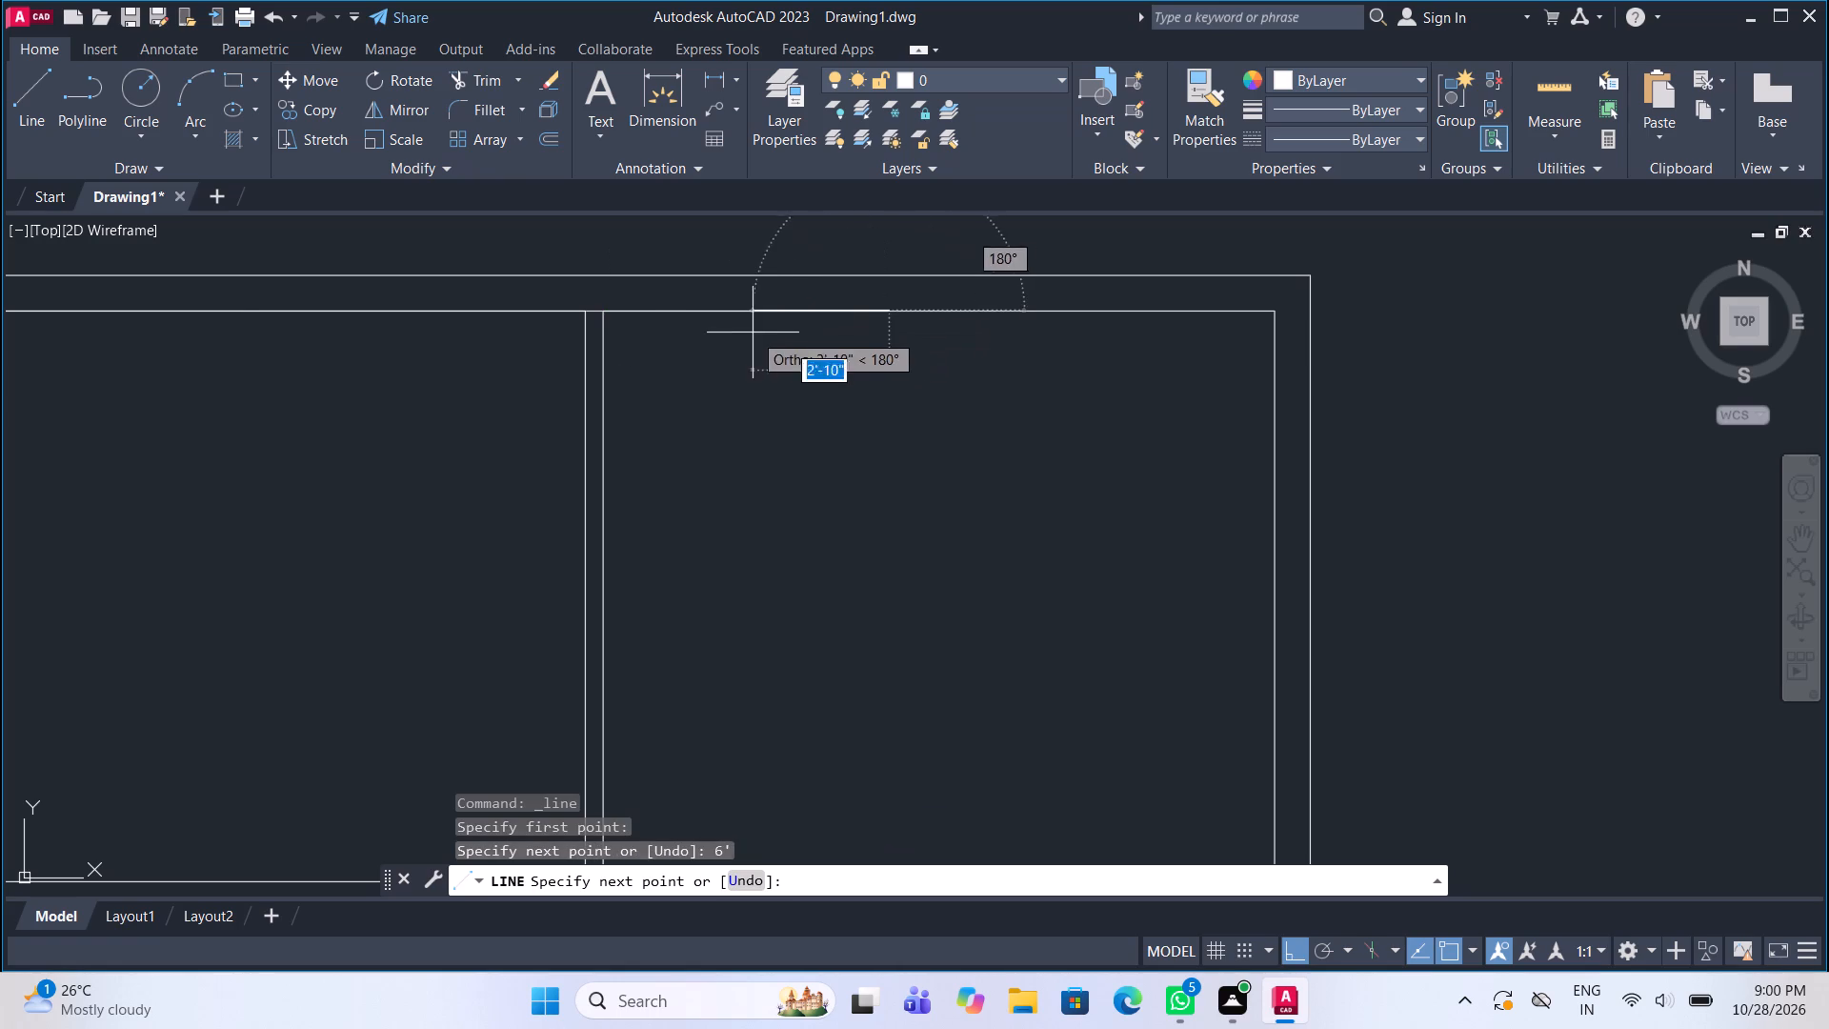
{"action": "scroll", "coordinate": [777, 346], "scroll_direction": "down", "scroll_amount": 1}
{"action": "scroll", "coordinate": [844, 518], "scroll_direction": "up", "scroll_amount": 1}
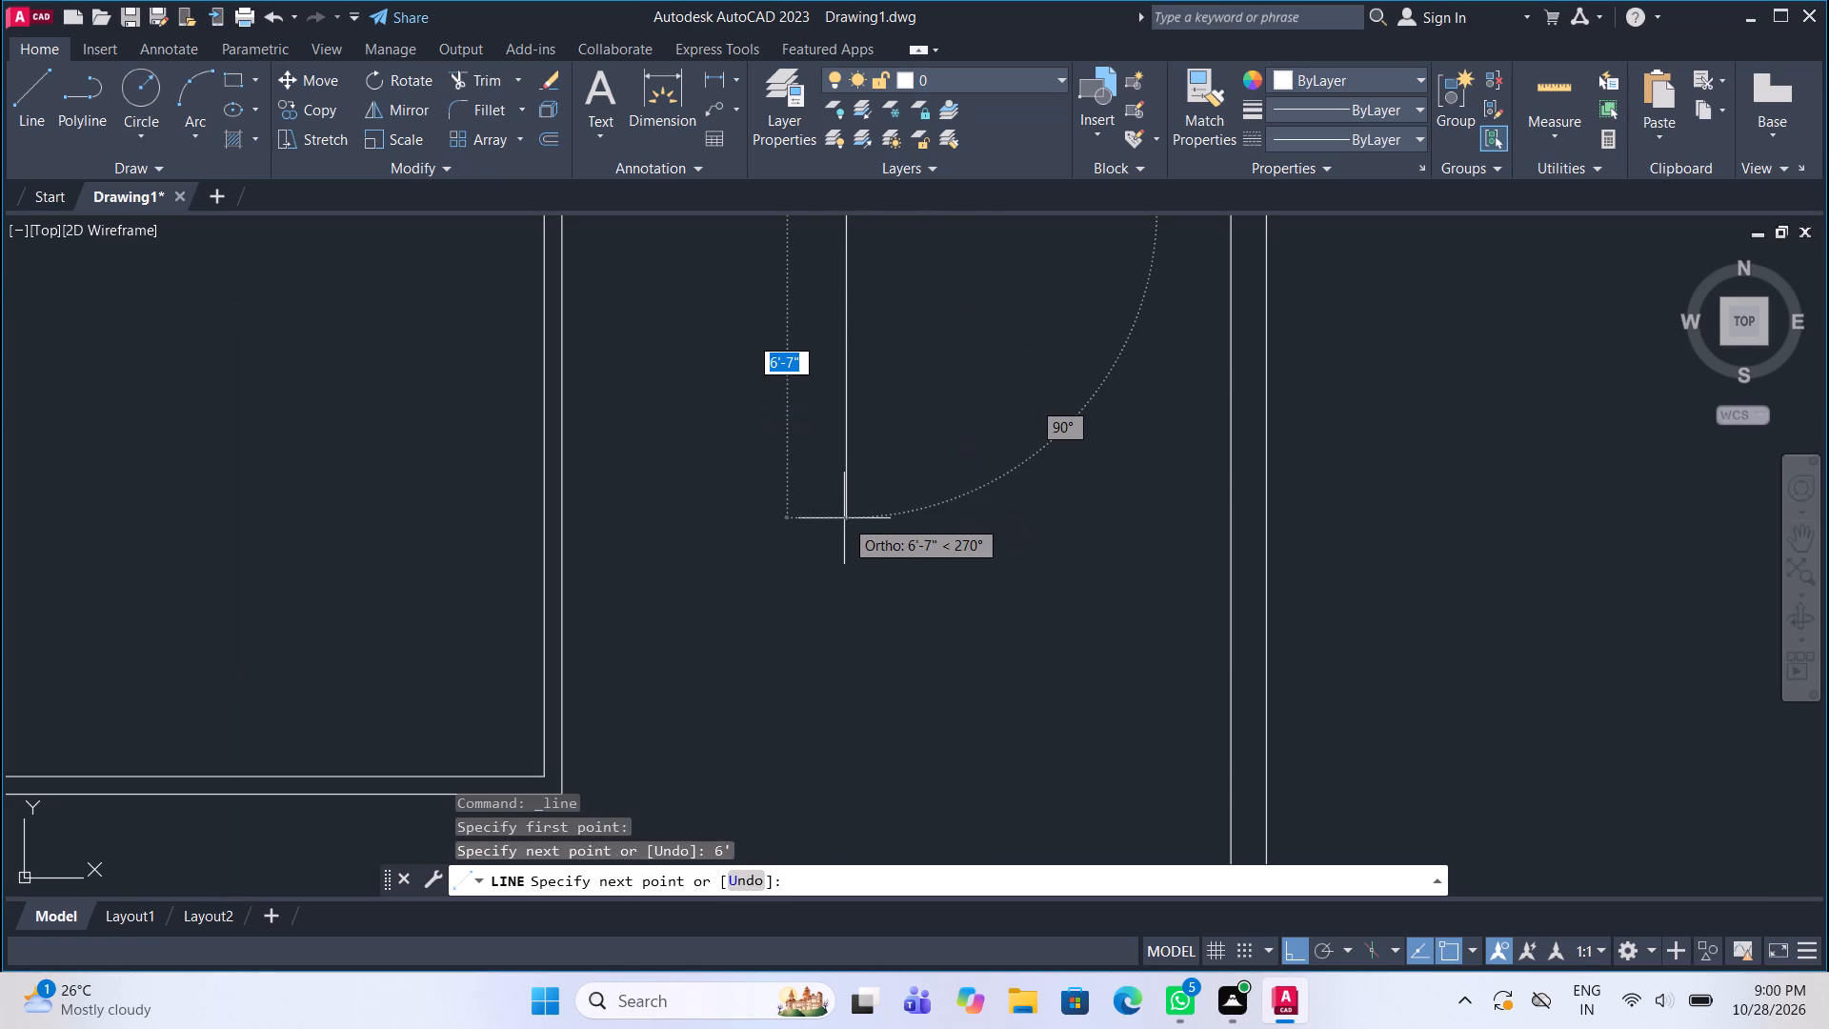
{"action": "type", "text": "7'"}
{"action": "key", "text": "Return"}
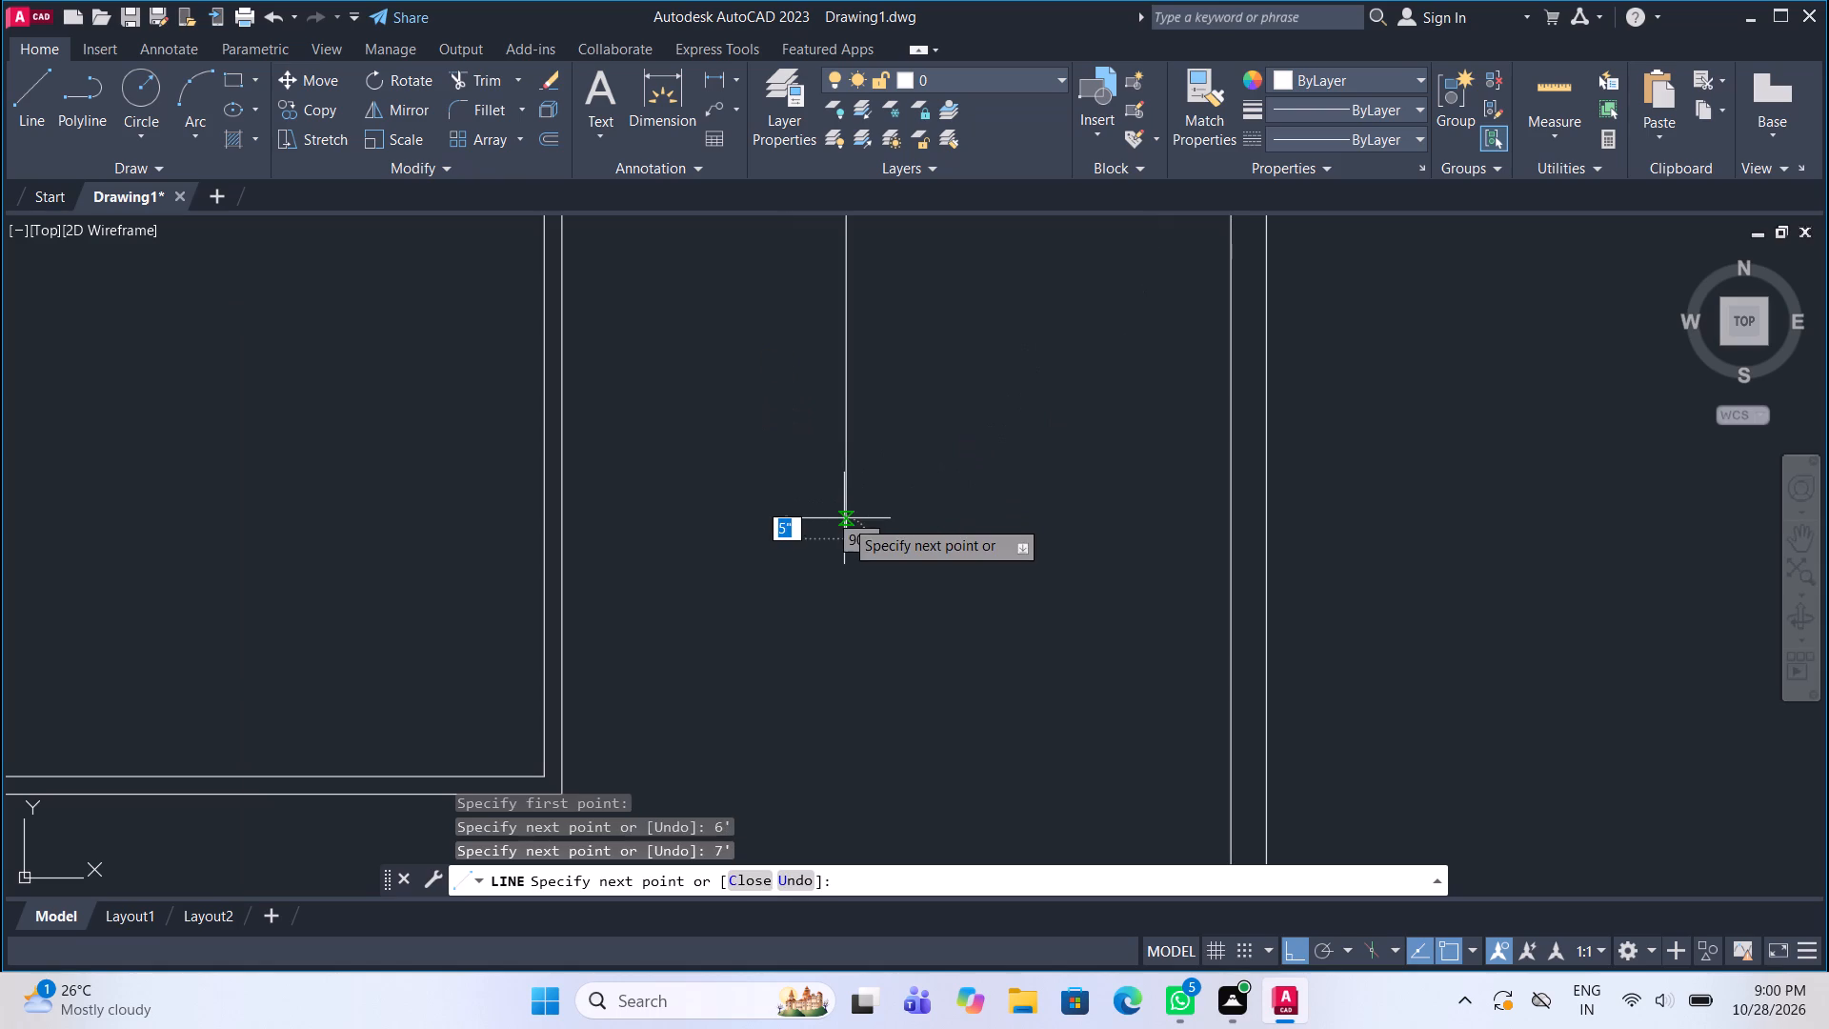
{"action": "scroll", "coordinate": [844, 518], "scroll_direction": "up", "scroll_amount": 1}
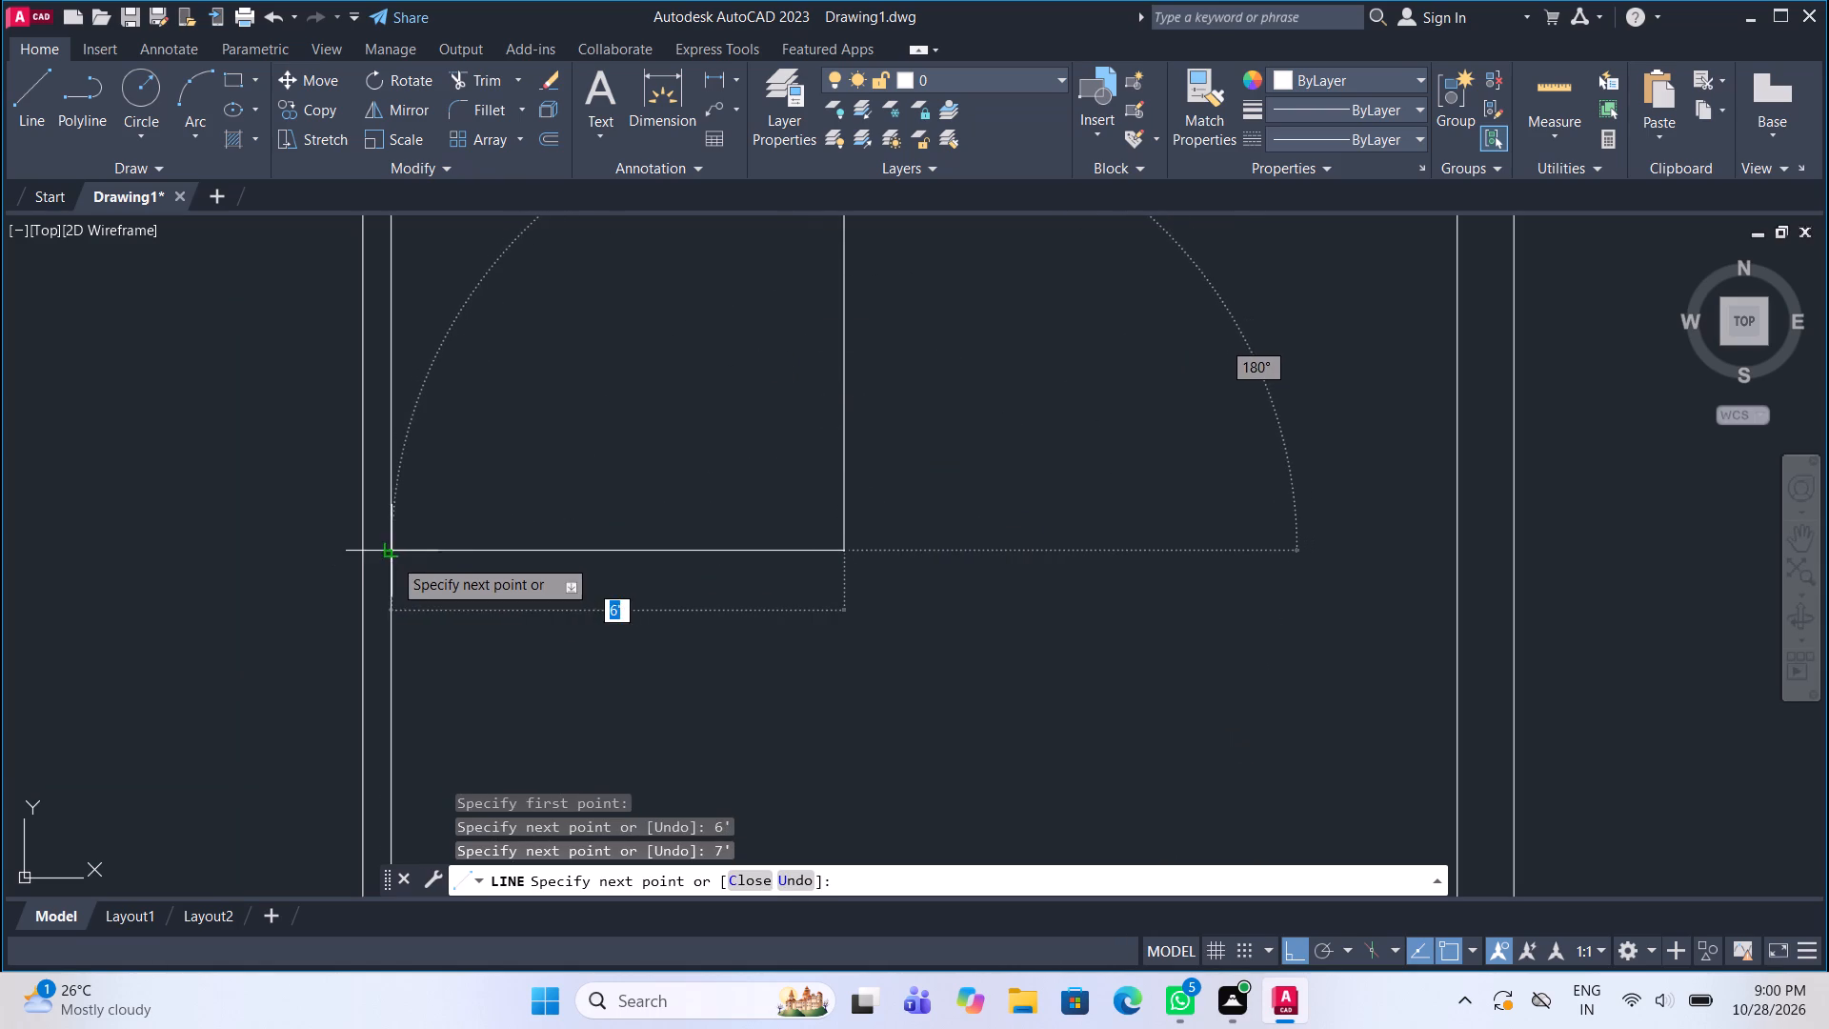
{"action": "left_click", "coordinate": [392, 557]}
{"action": "middle_click_drag", "start_coordinate": [482, 527], "coordinate": [526, 514]}
{"action": "key", "text": "Escape"}
Offset the 6' by 7' room's right and bottom lines 4.5" outward.
{"action": "scroll", "coordinate": [433, 467], "scroll_direction": "down", "scroll_amount": 1}
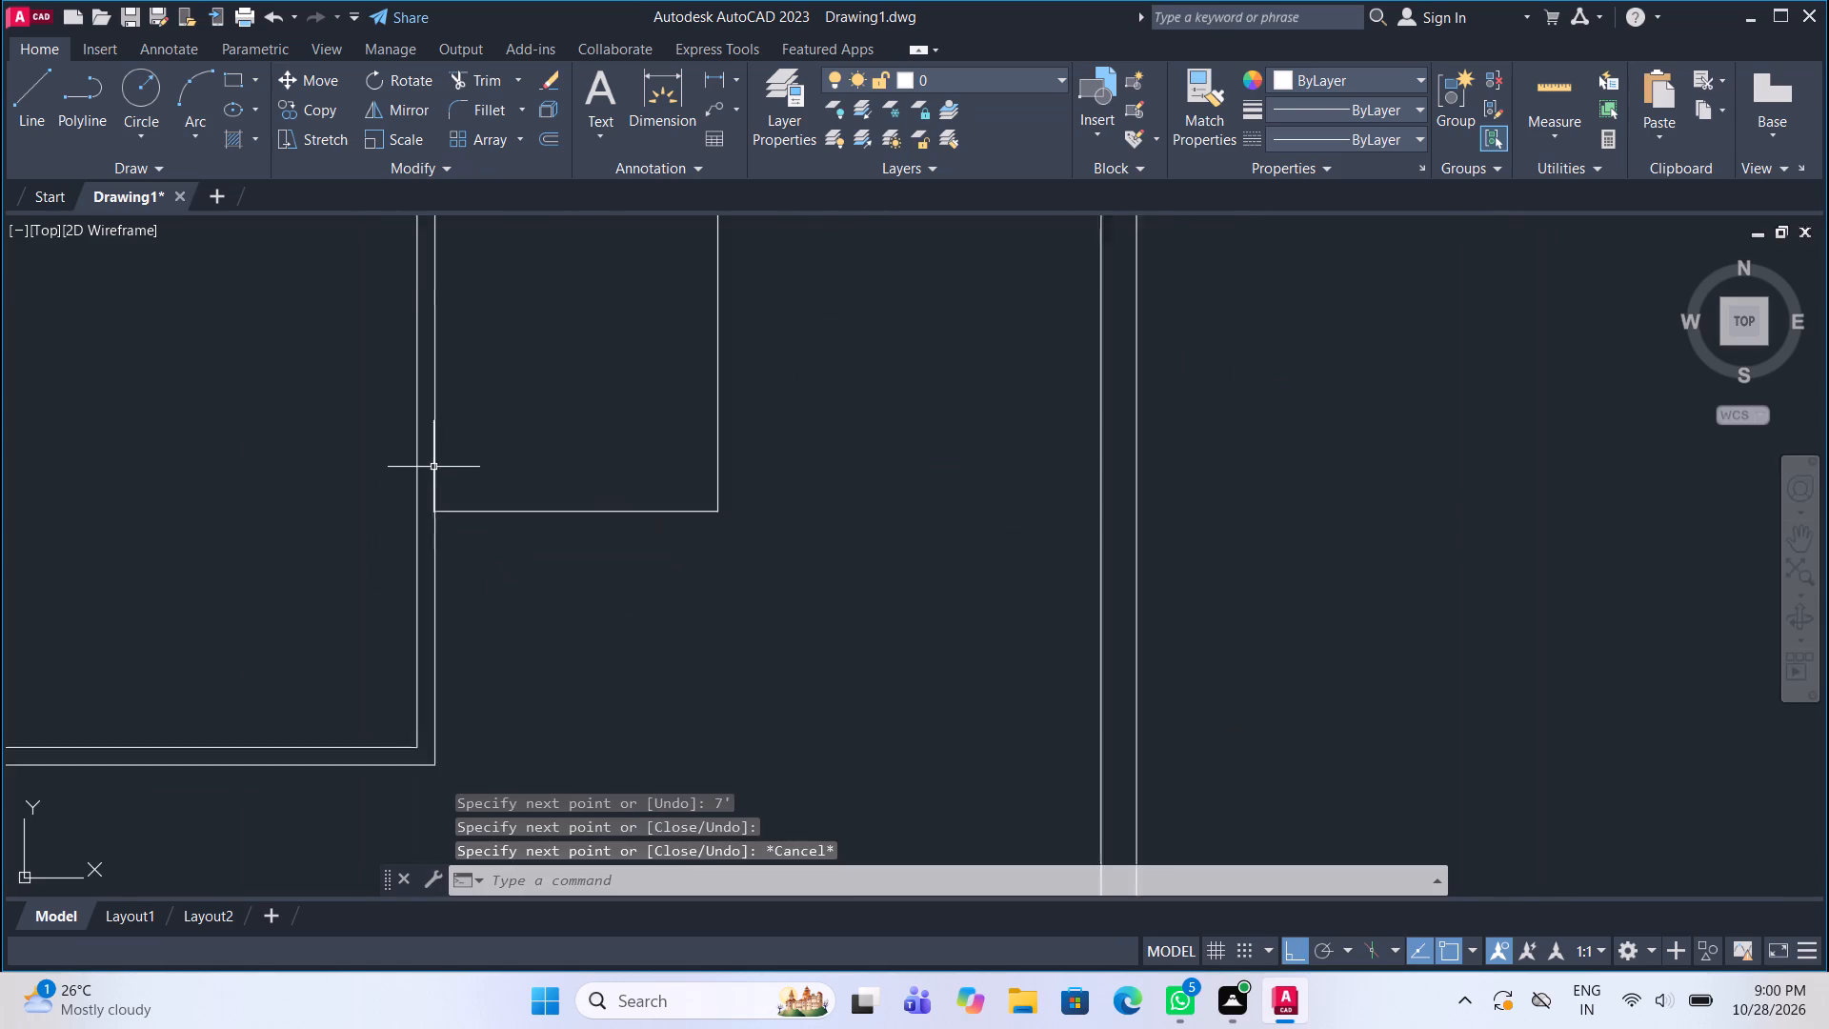
{"action": "scroll", "coordinate": [433, 467], "scroll_direction": "down", "scroll_amount": 2}
{"action": "middle_click_drag", "start_coordinate": [470, 454], "coordinate": [577, 434]}
{"action": "scroll", "coordinate": [573, 420], "scroll_direction": "up", "scroll_amount": 1}
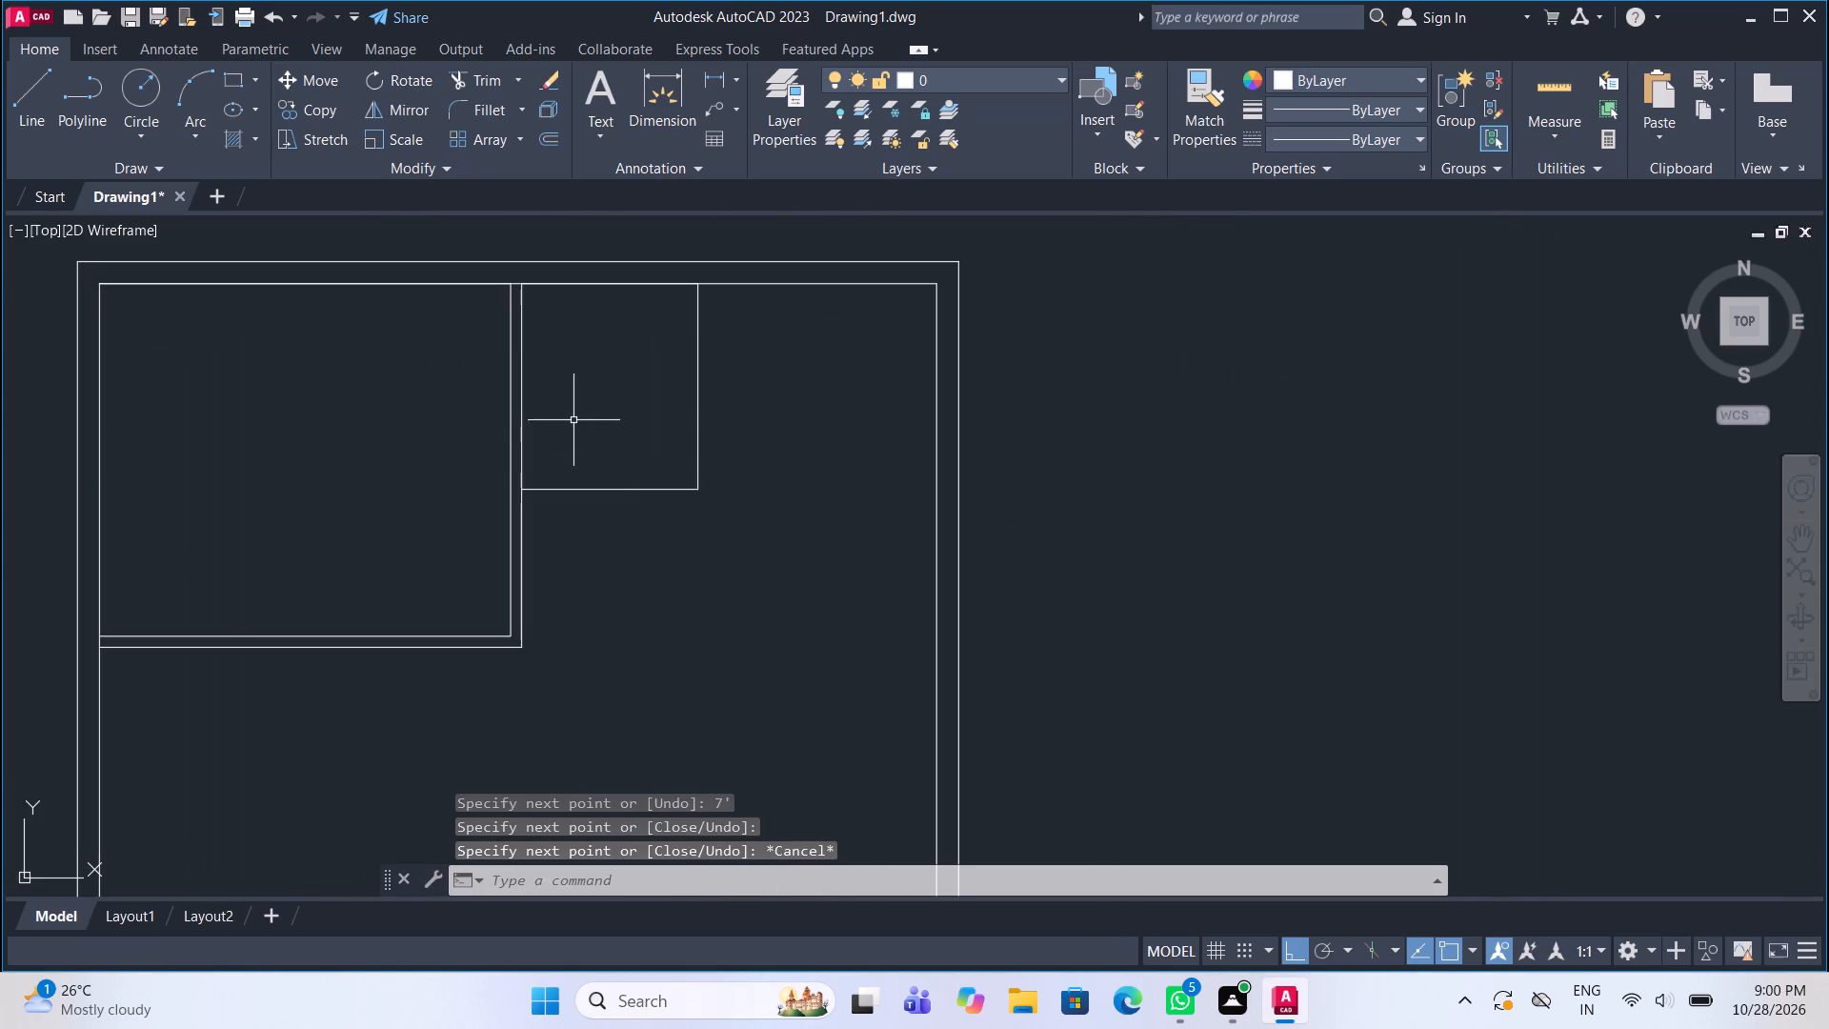
{"action": "left_click_drag", "start_coordinate": [725, 524], "coordinate": [714, 505]}
{"action": "left_click", "coordinate": [685, 454]}
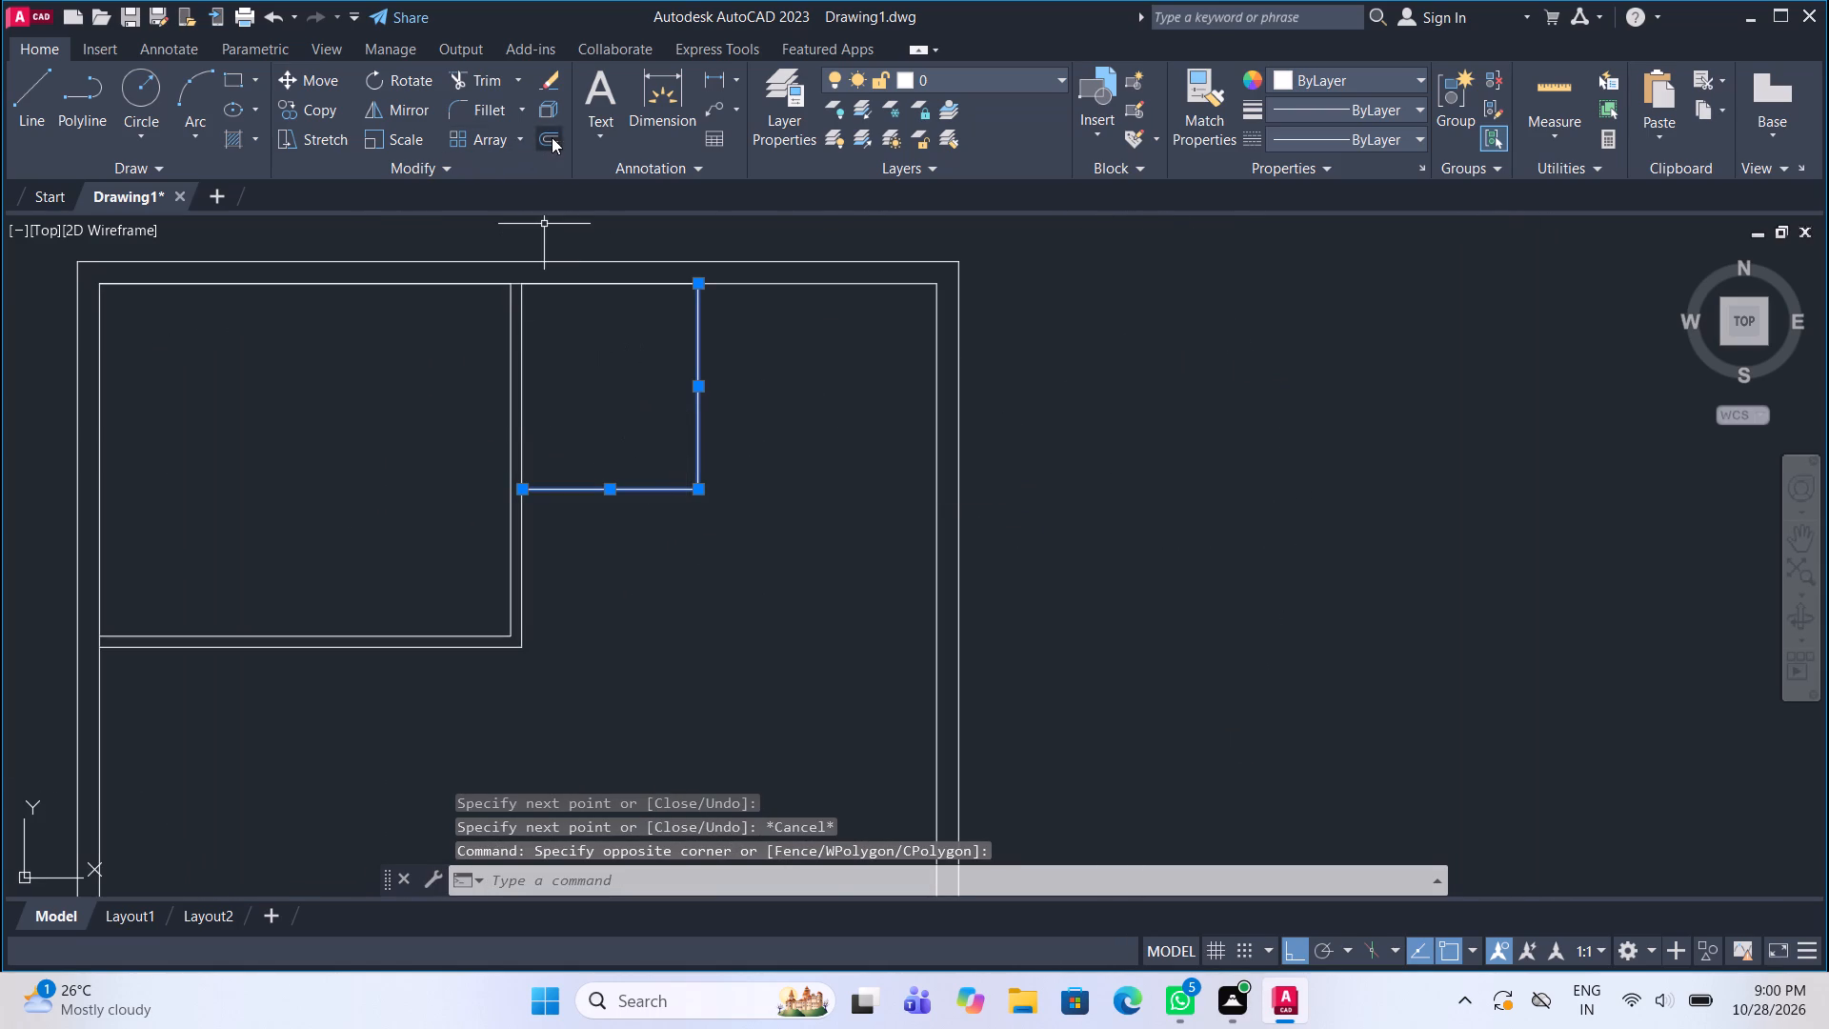
{"action": "left_click", "coordinate": [552, 137]}
{"action": "left_click", "coordinate": [697, 381]}
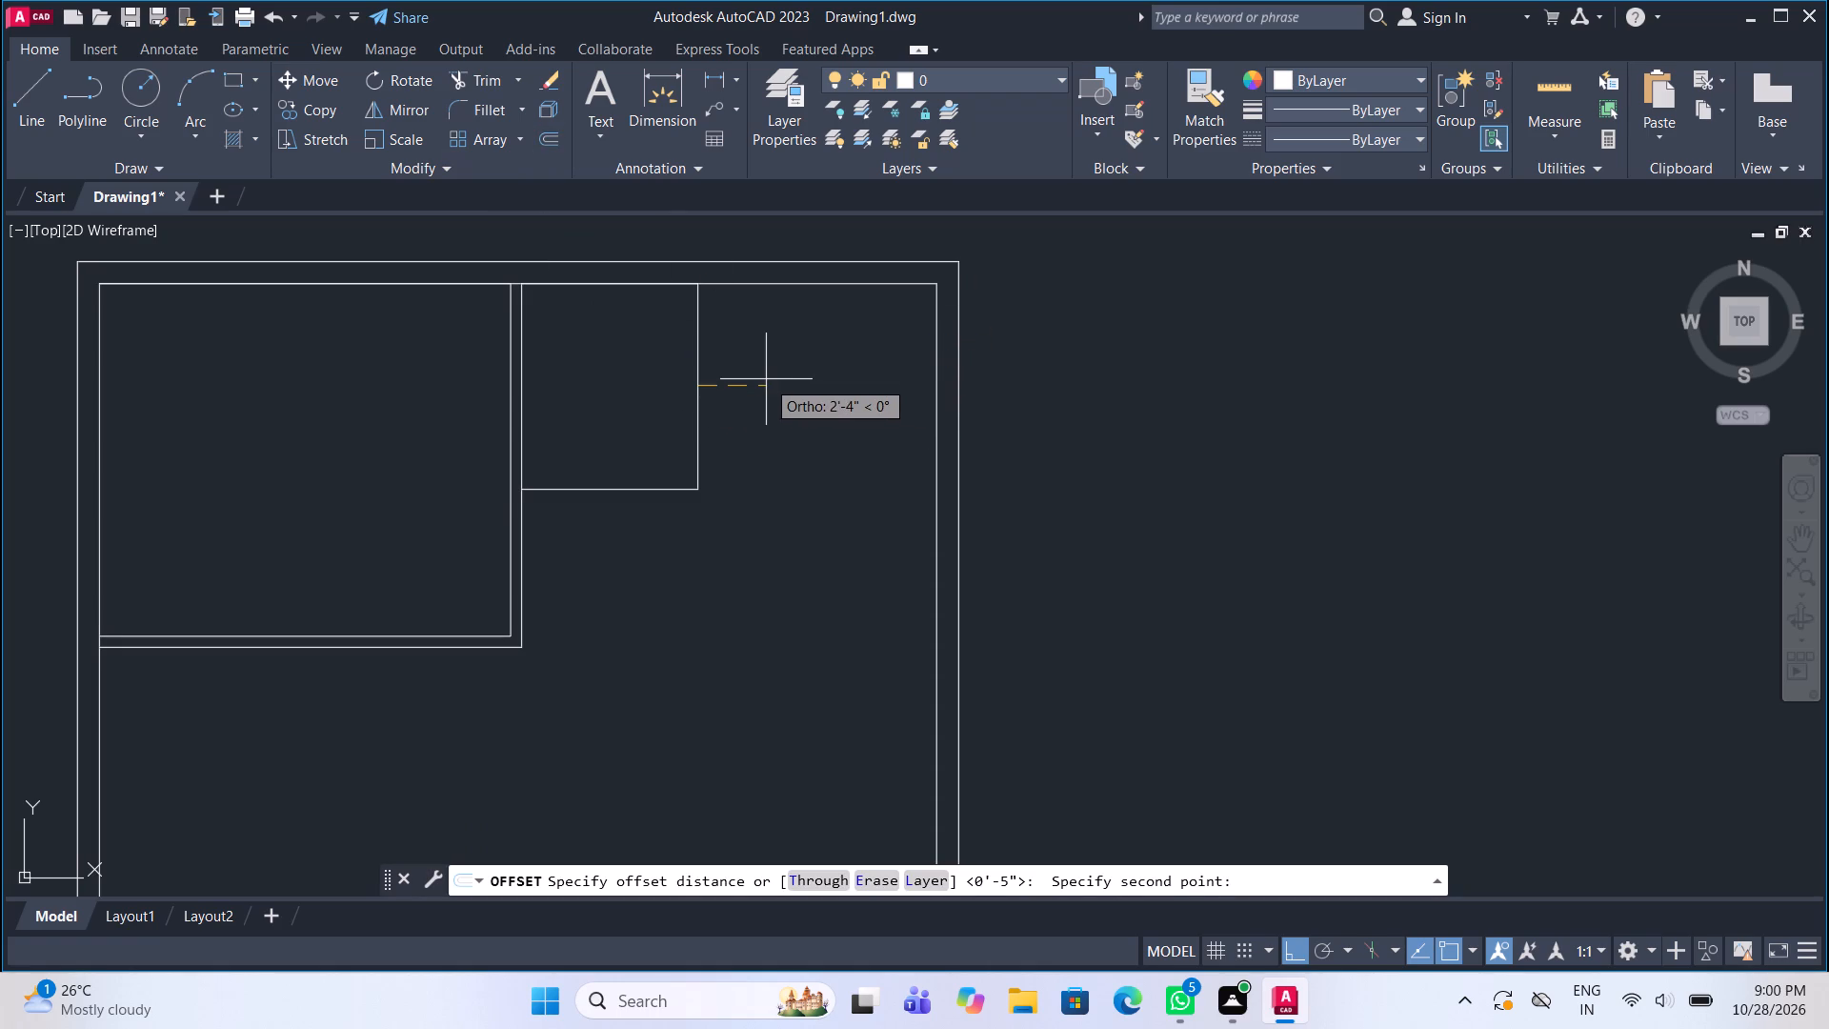
{"action": "type", "text": "4.5"}
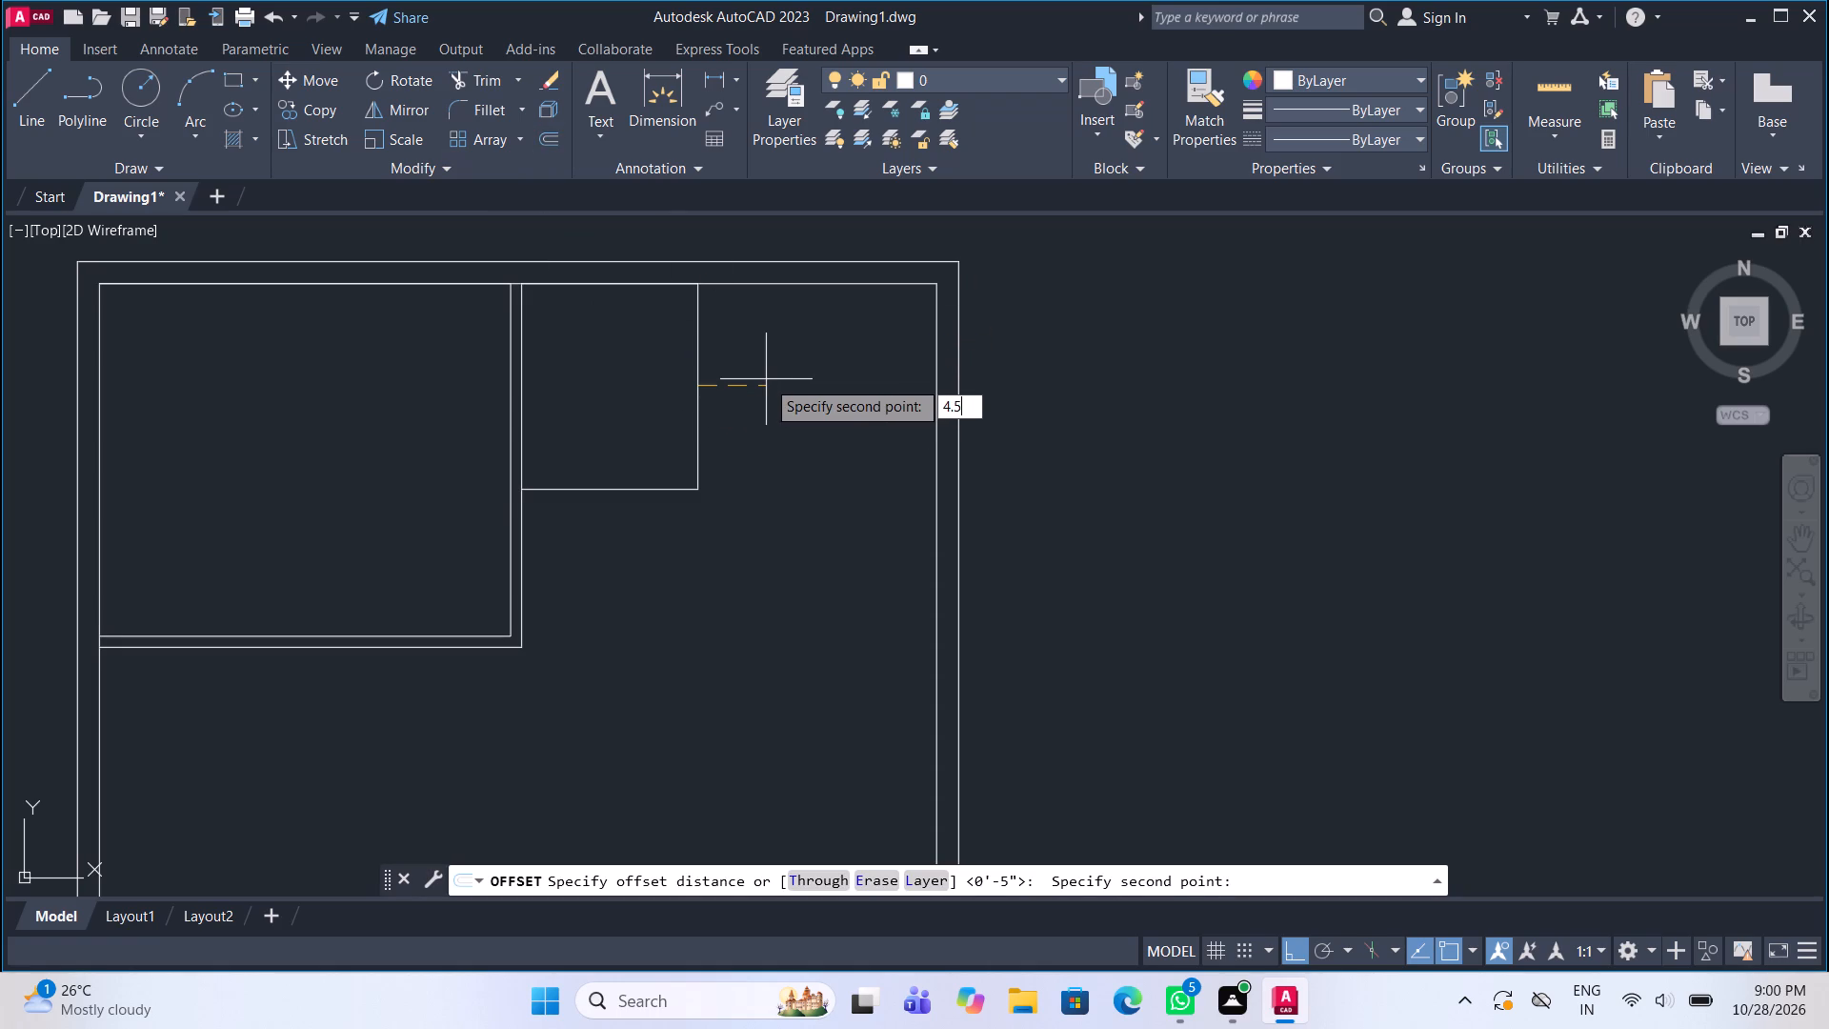
{"action": "key", "text": "shift+quotedbl"}
{"action": "key", "text": "Return"}
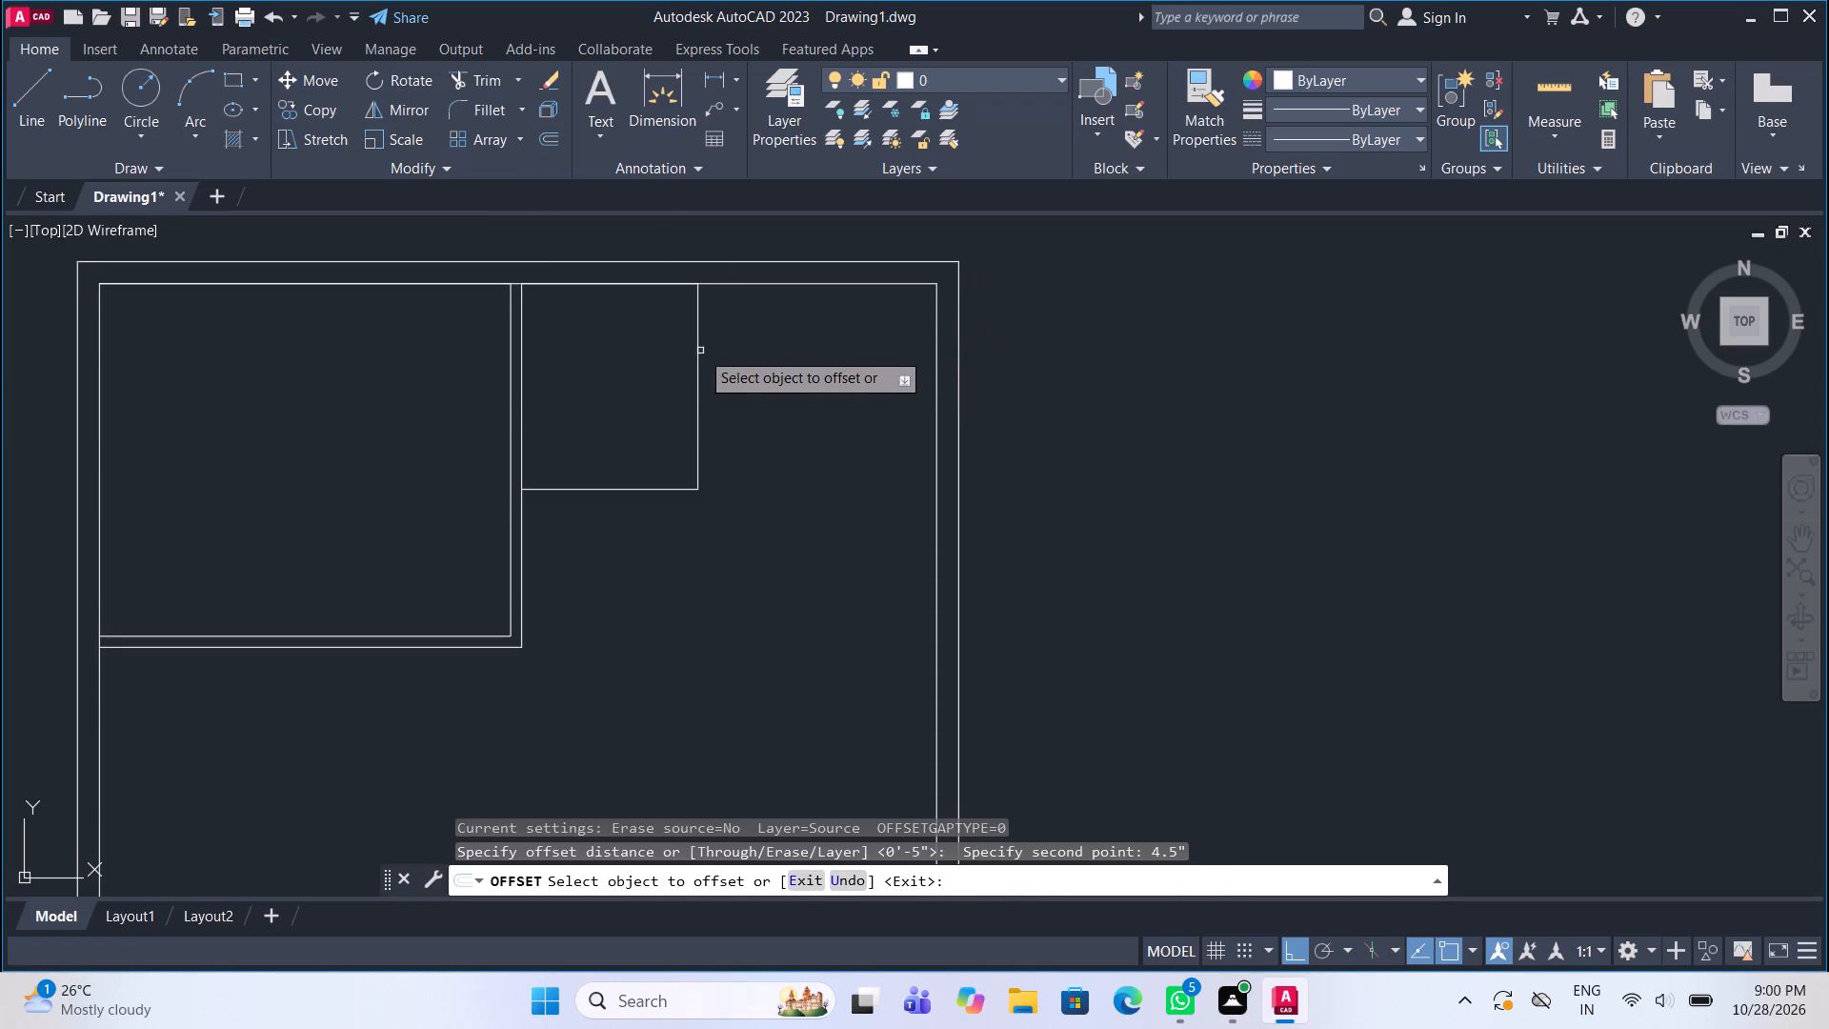
{"action": "left_click", "coordinate": [700, 351]}
{"action": "left_click", "coordinate": [716, 356]}
{"action": "left_click", "coordinate": [649, 487]}
{"action": "left_click", "coordinate": [646, 524]}
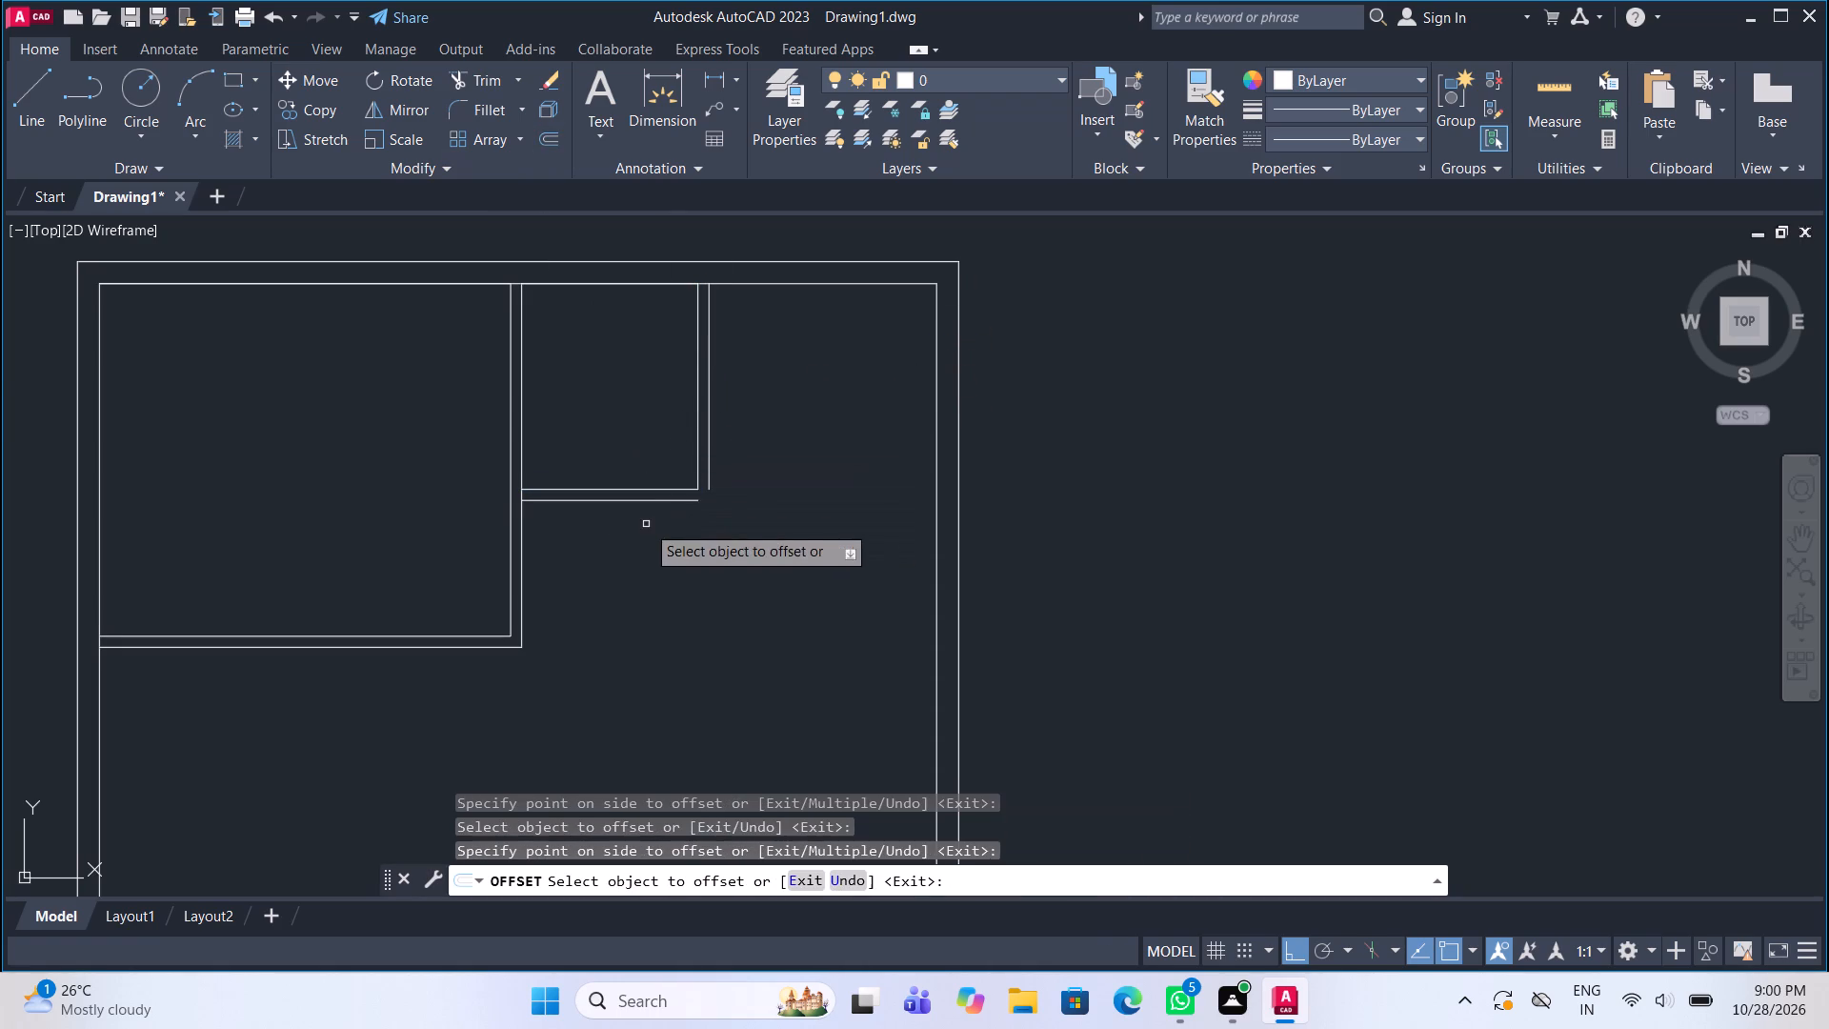
Fillet the two offset lines so they meet at the small room's outer bottom-right corner.
{"action": "left_click", "coordinate": [455, 108]}
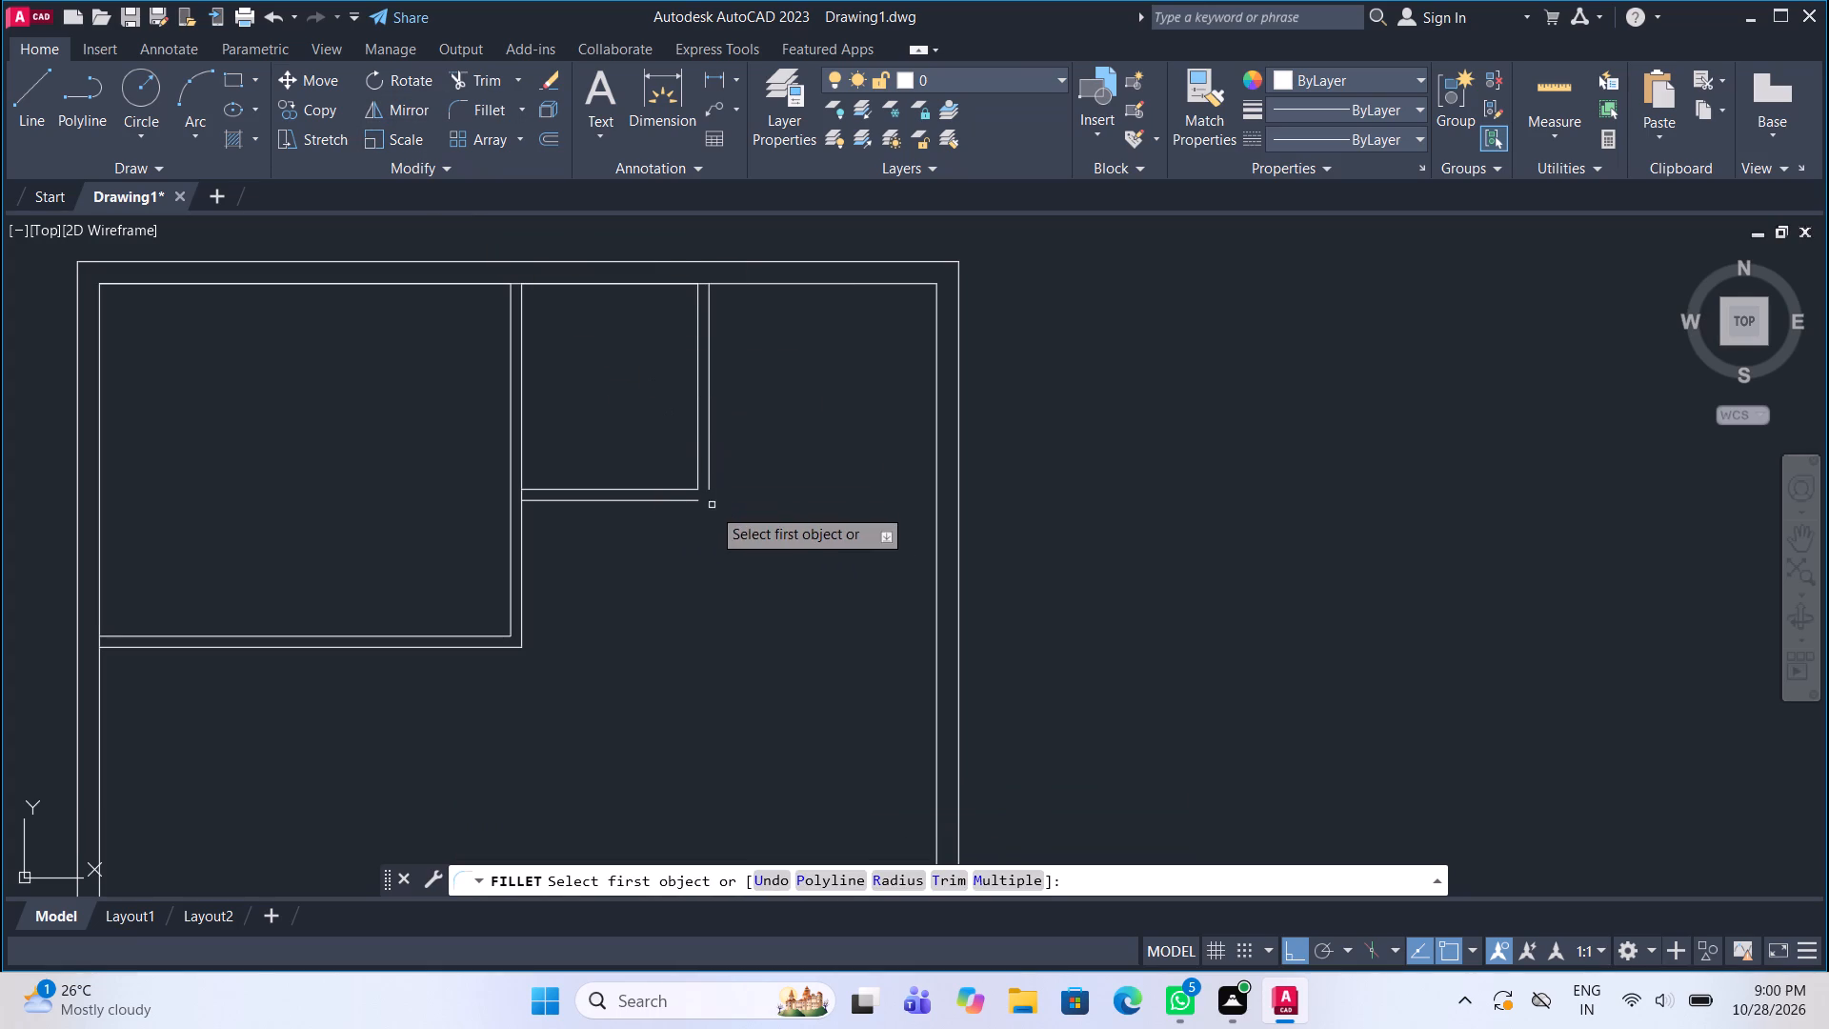
{"action": "left_click", "coordinate": [684, 500]}
{"action": "left_click", "coordinate": [711, 470]}
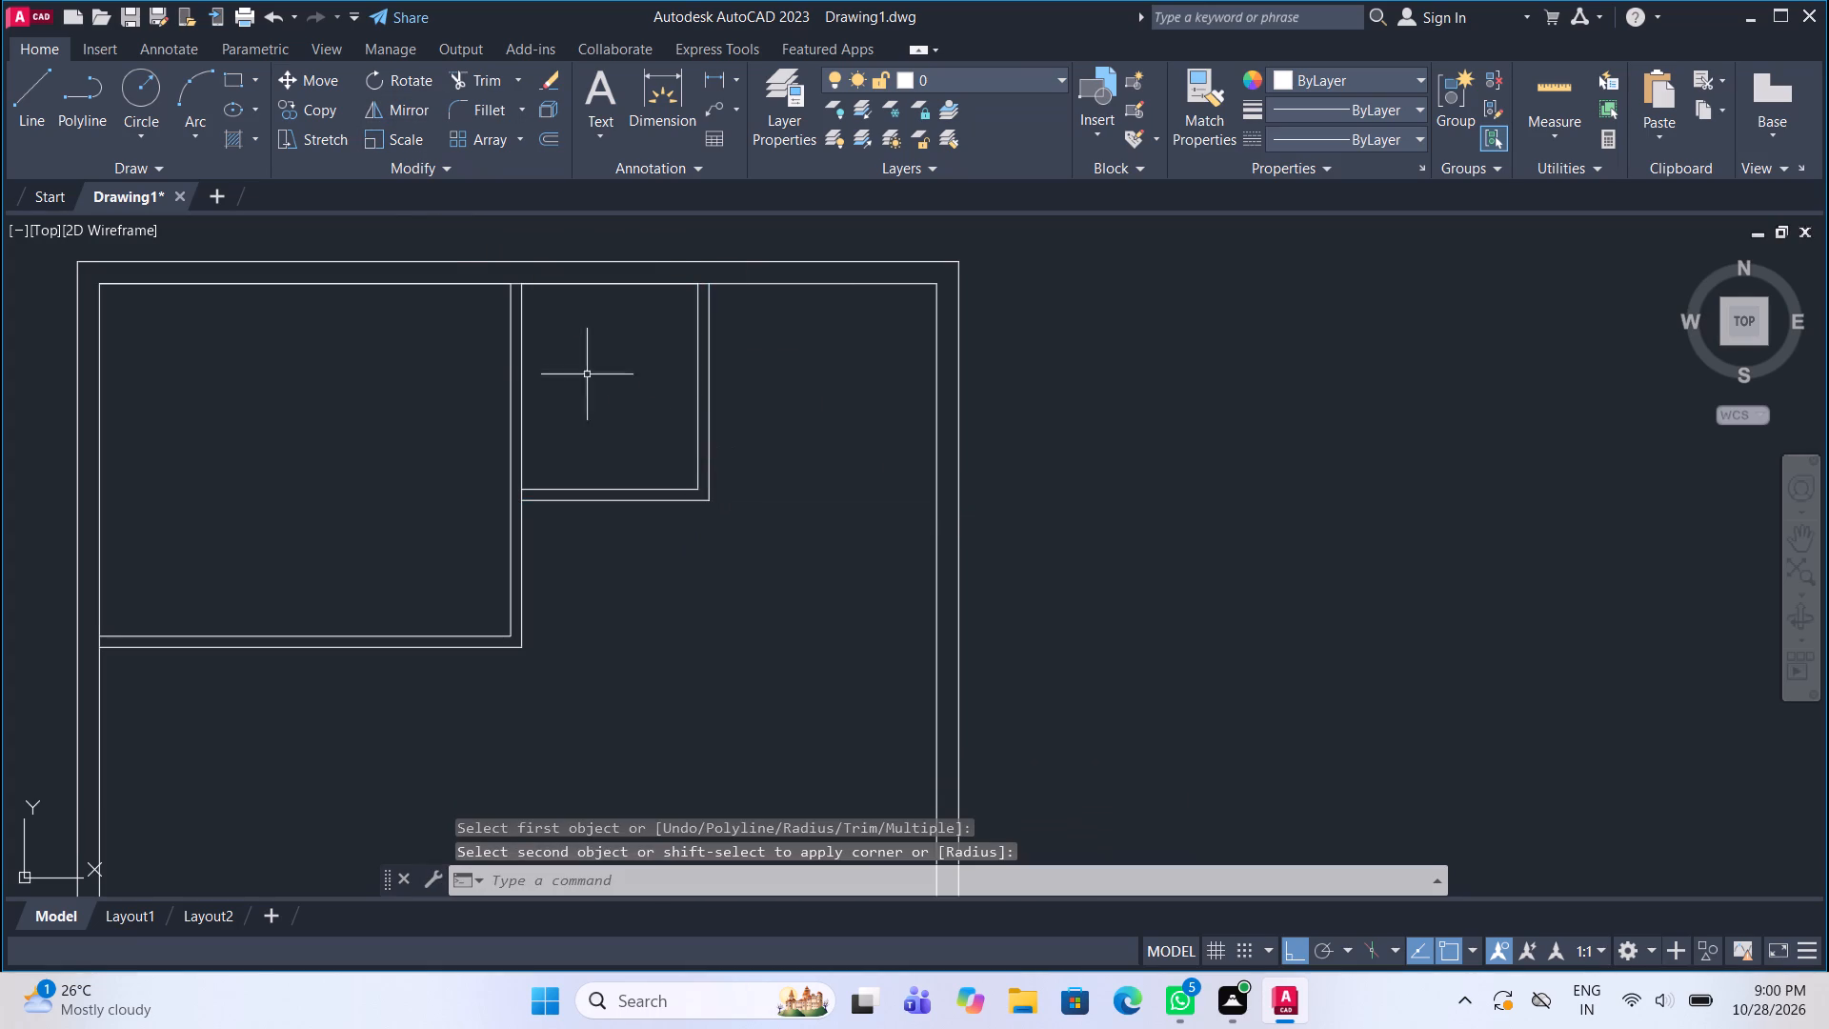
Draw lines from the small room's outer top-right corner: 10' down, another 2' down, and right to the outer wall's inner face.
{"action": "left_click", "coordinate": [25, 100]}
{"action": "middle_click_drag", "start_coordinate": [617, 434], "coordinate": [582, 382]}
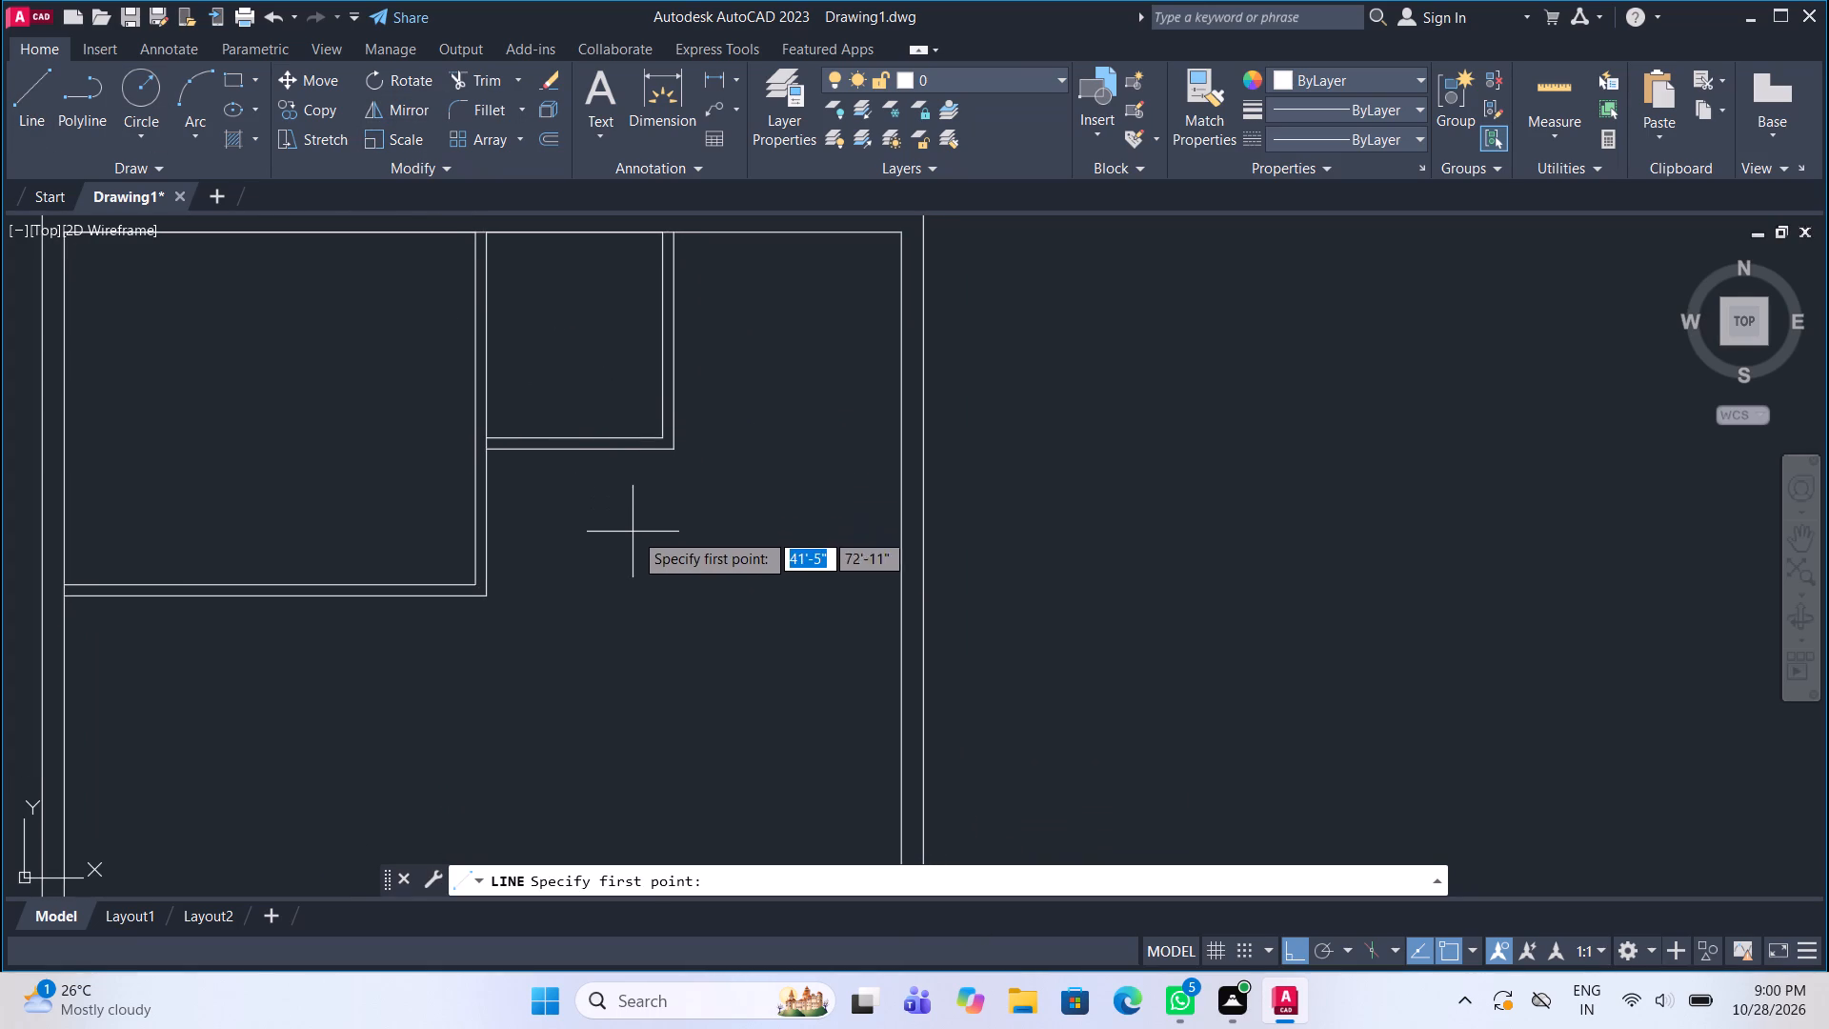
{"action": "left_click", "coordinate": [672, 239]}
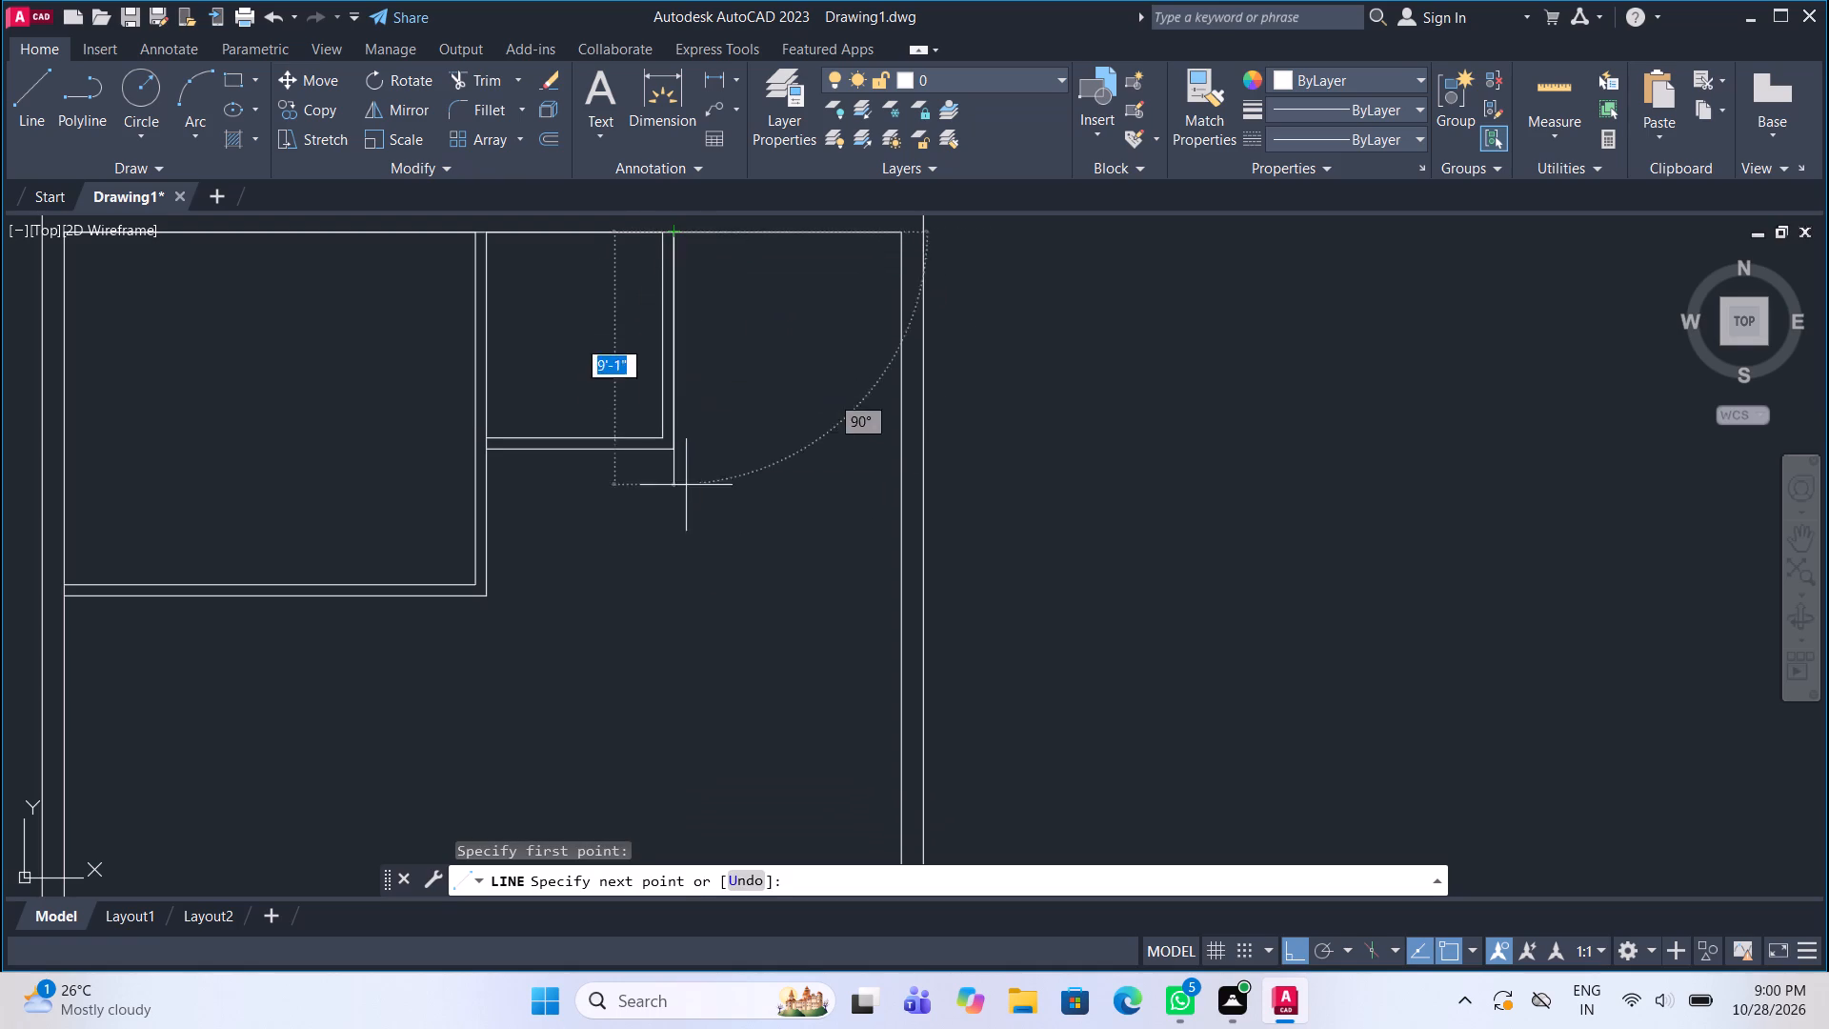
{"action": "type", "text": "10'"}
{"action": "key", "text": "Return"}
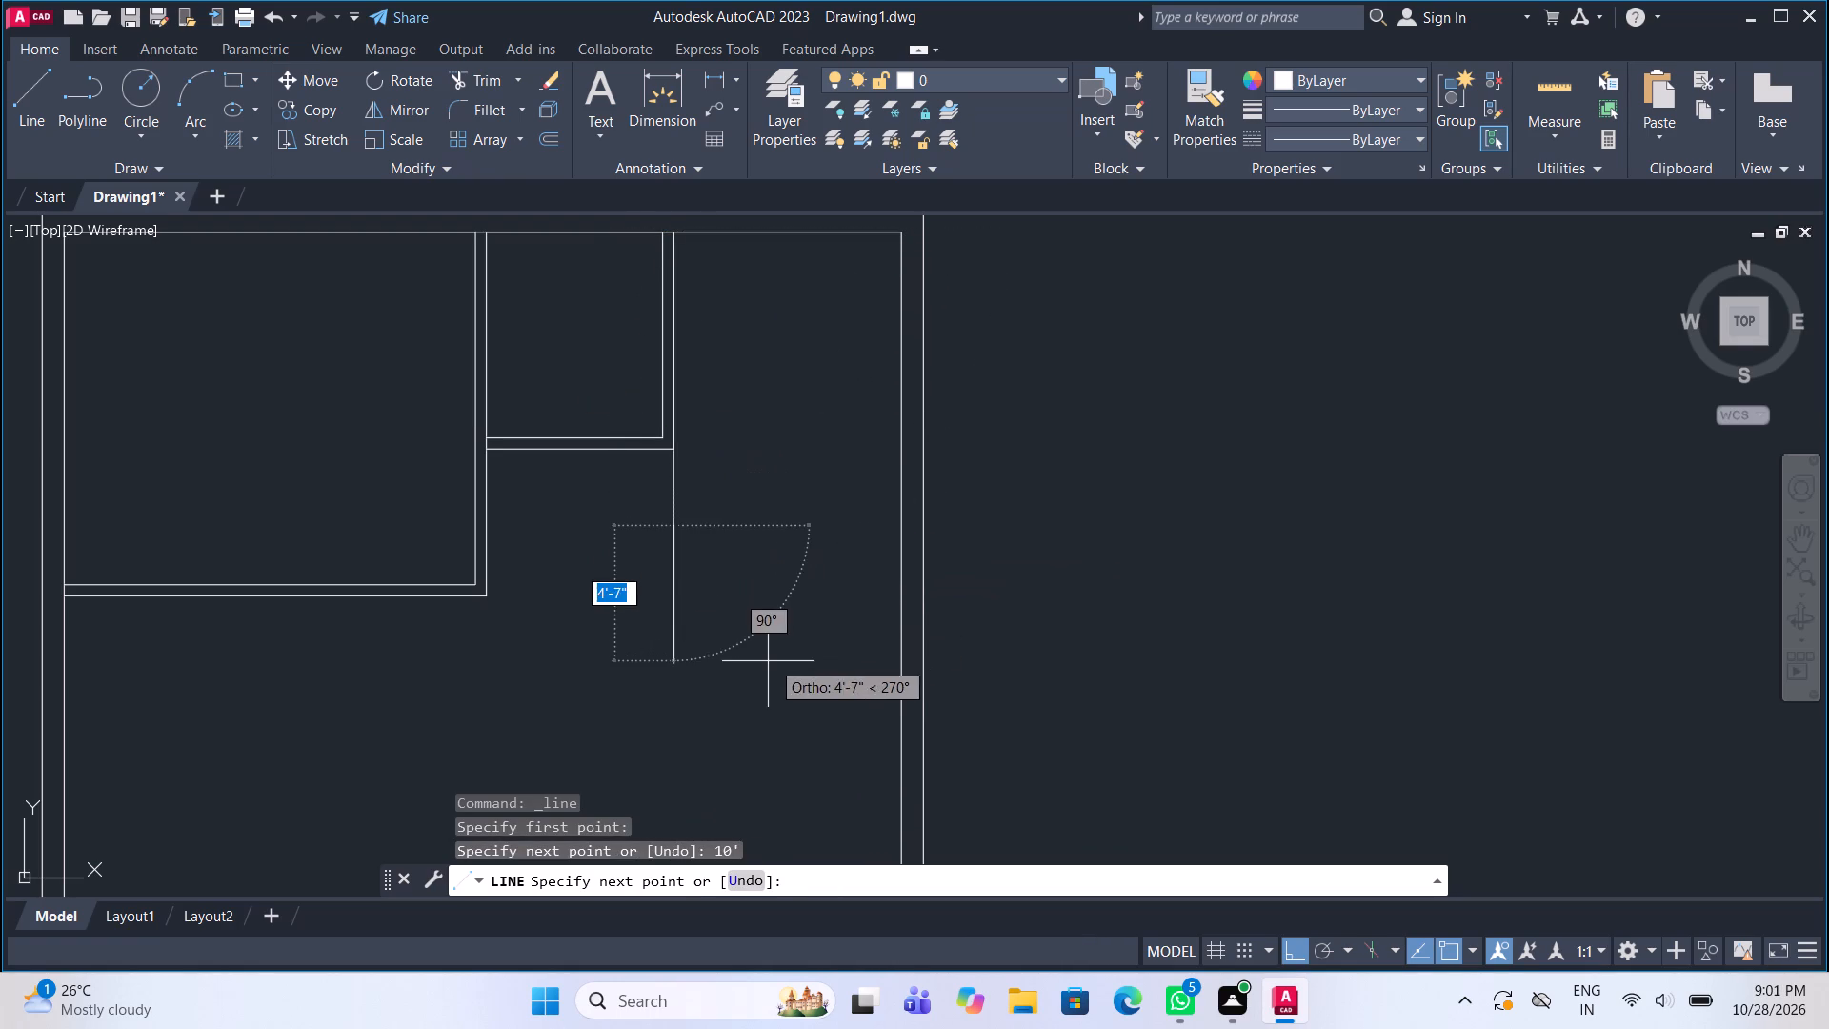
{"action": "type", "text": "2'"}
{"action": "key", "text": "Return"}
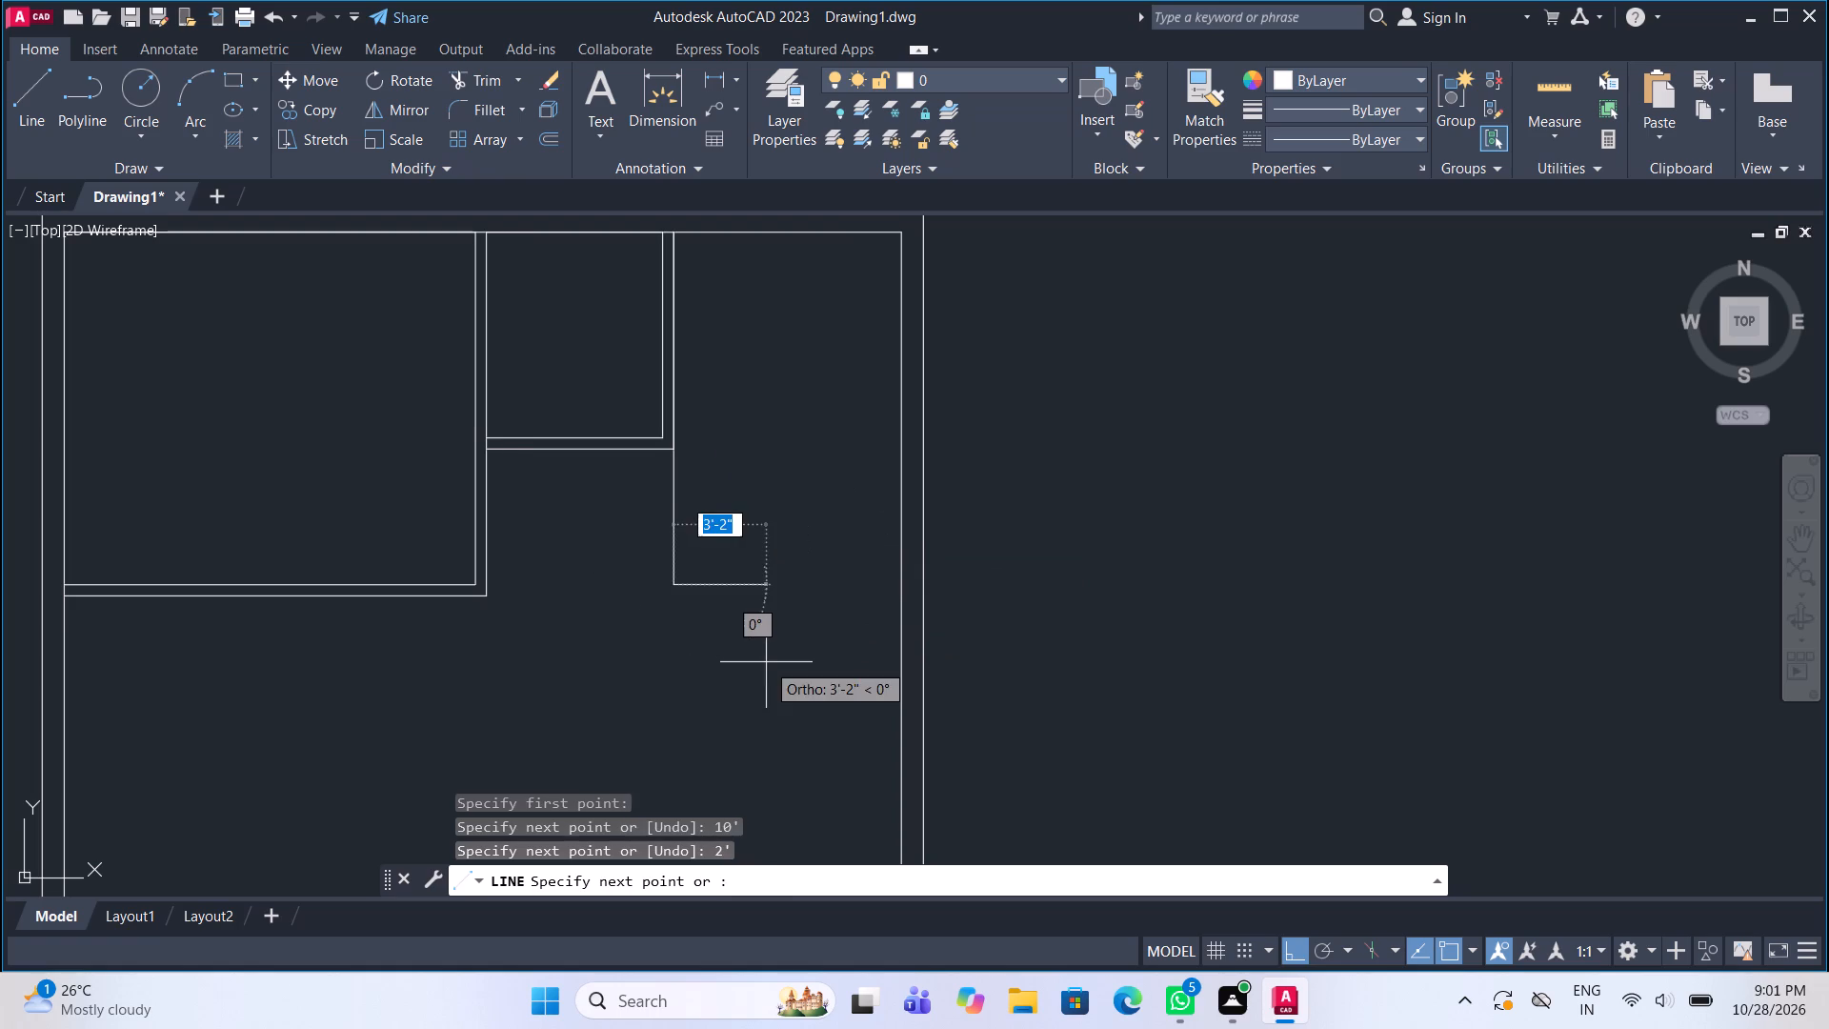
{"action": "left_click", "coordinate": [902, 583]}
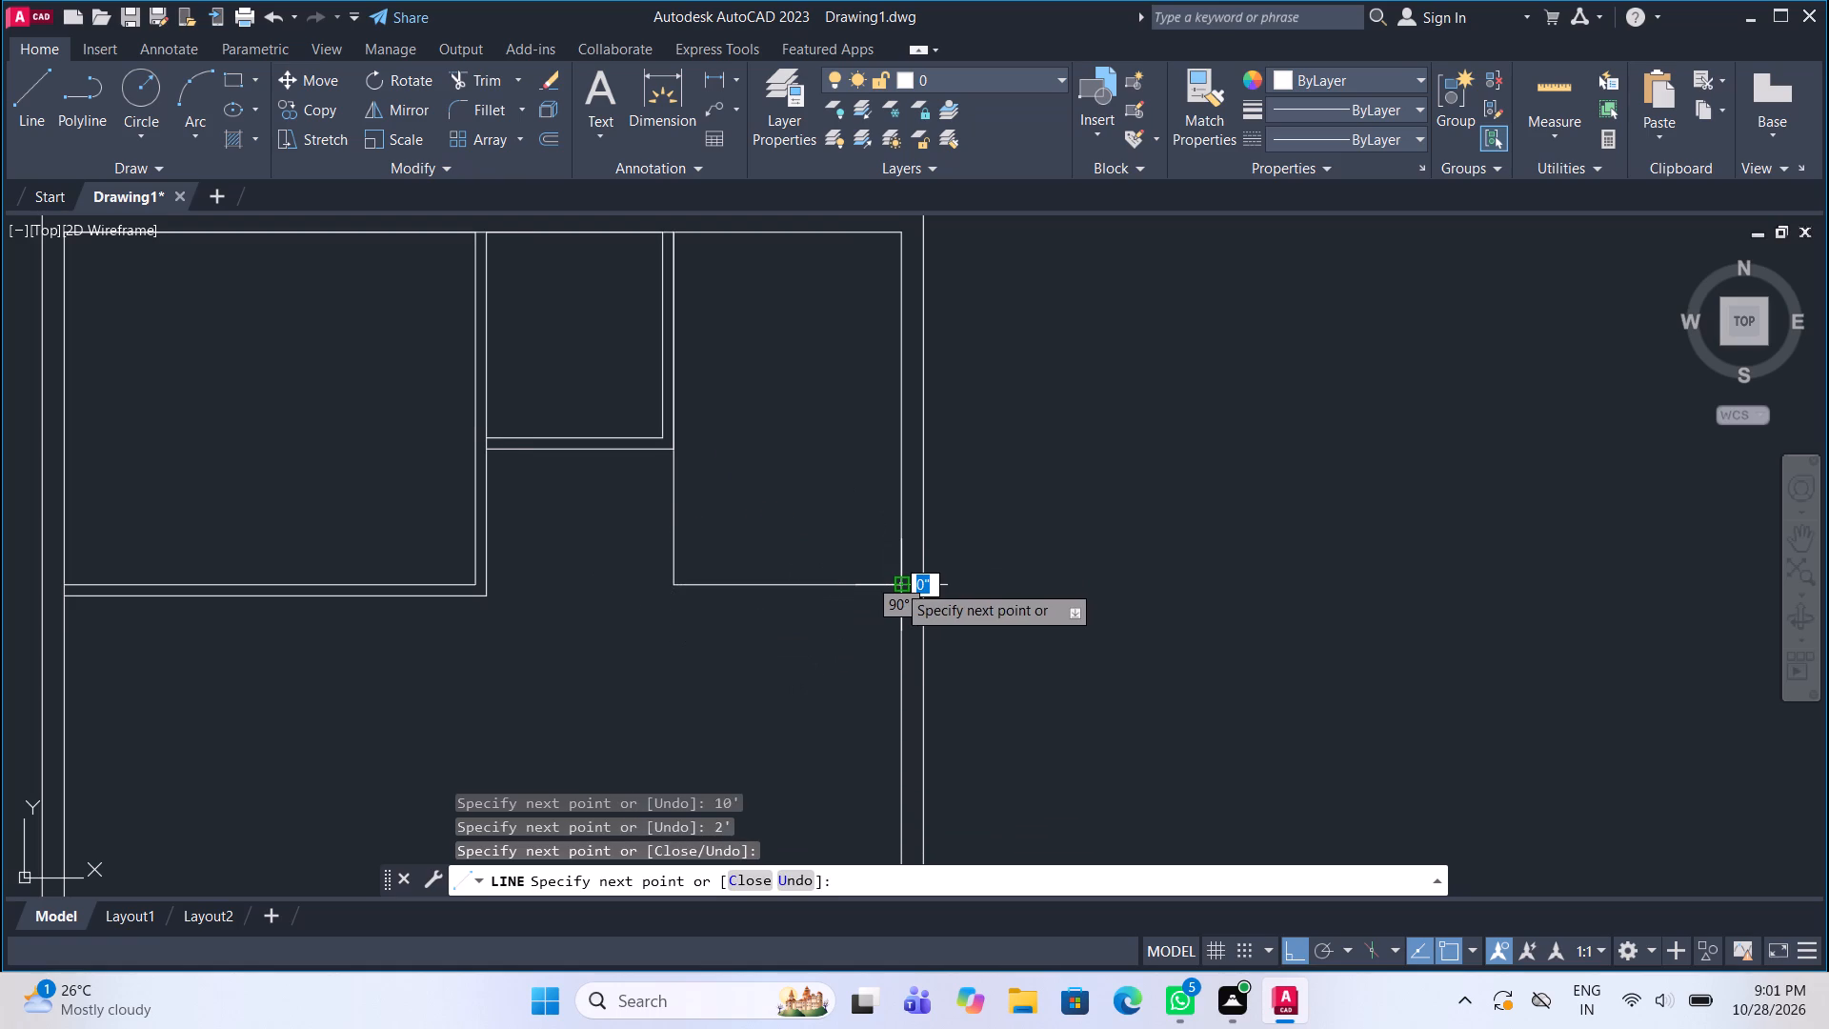
{"action": "key", "text": "Escape"}
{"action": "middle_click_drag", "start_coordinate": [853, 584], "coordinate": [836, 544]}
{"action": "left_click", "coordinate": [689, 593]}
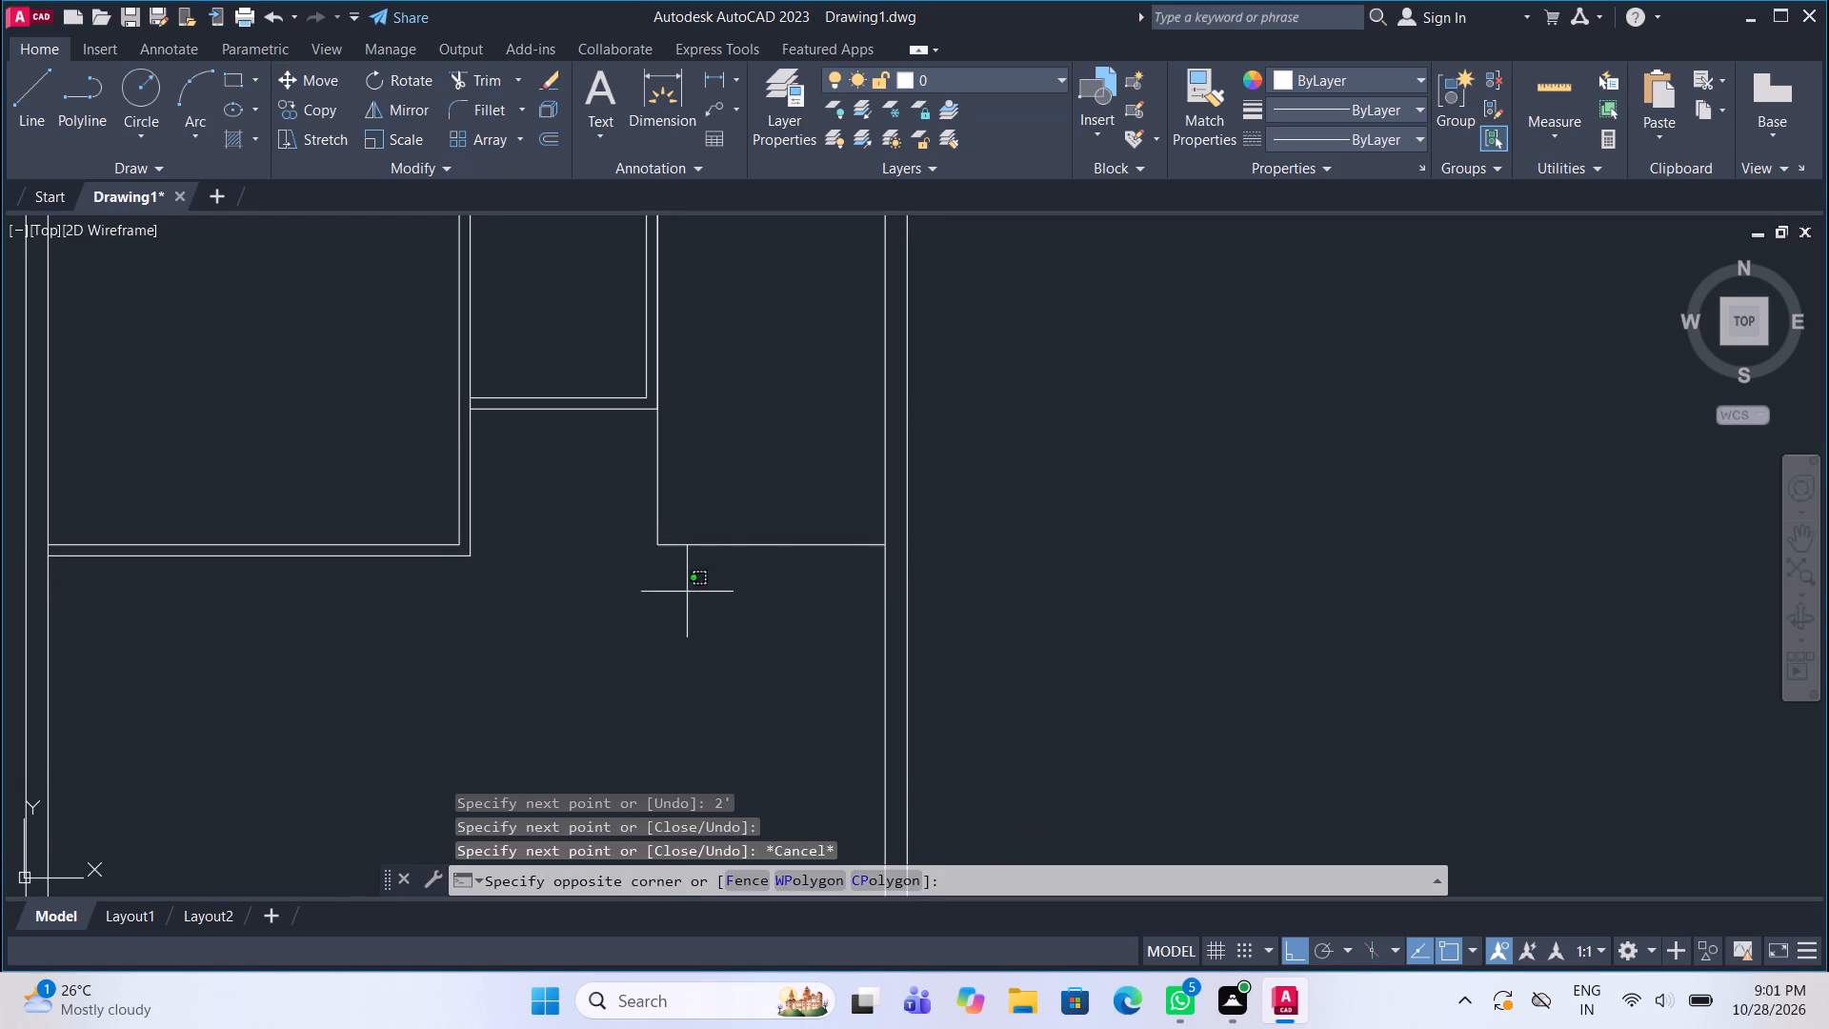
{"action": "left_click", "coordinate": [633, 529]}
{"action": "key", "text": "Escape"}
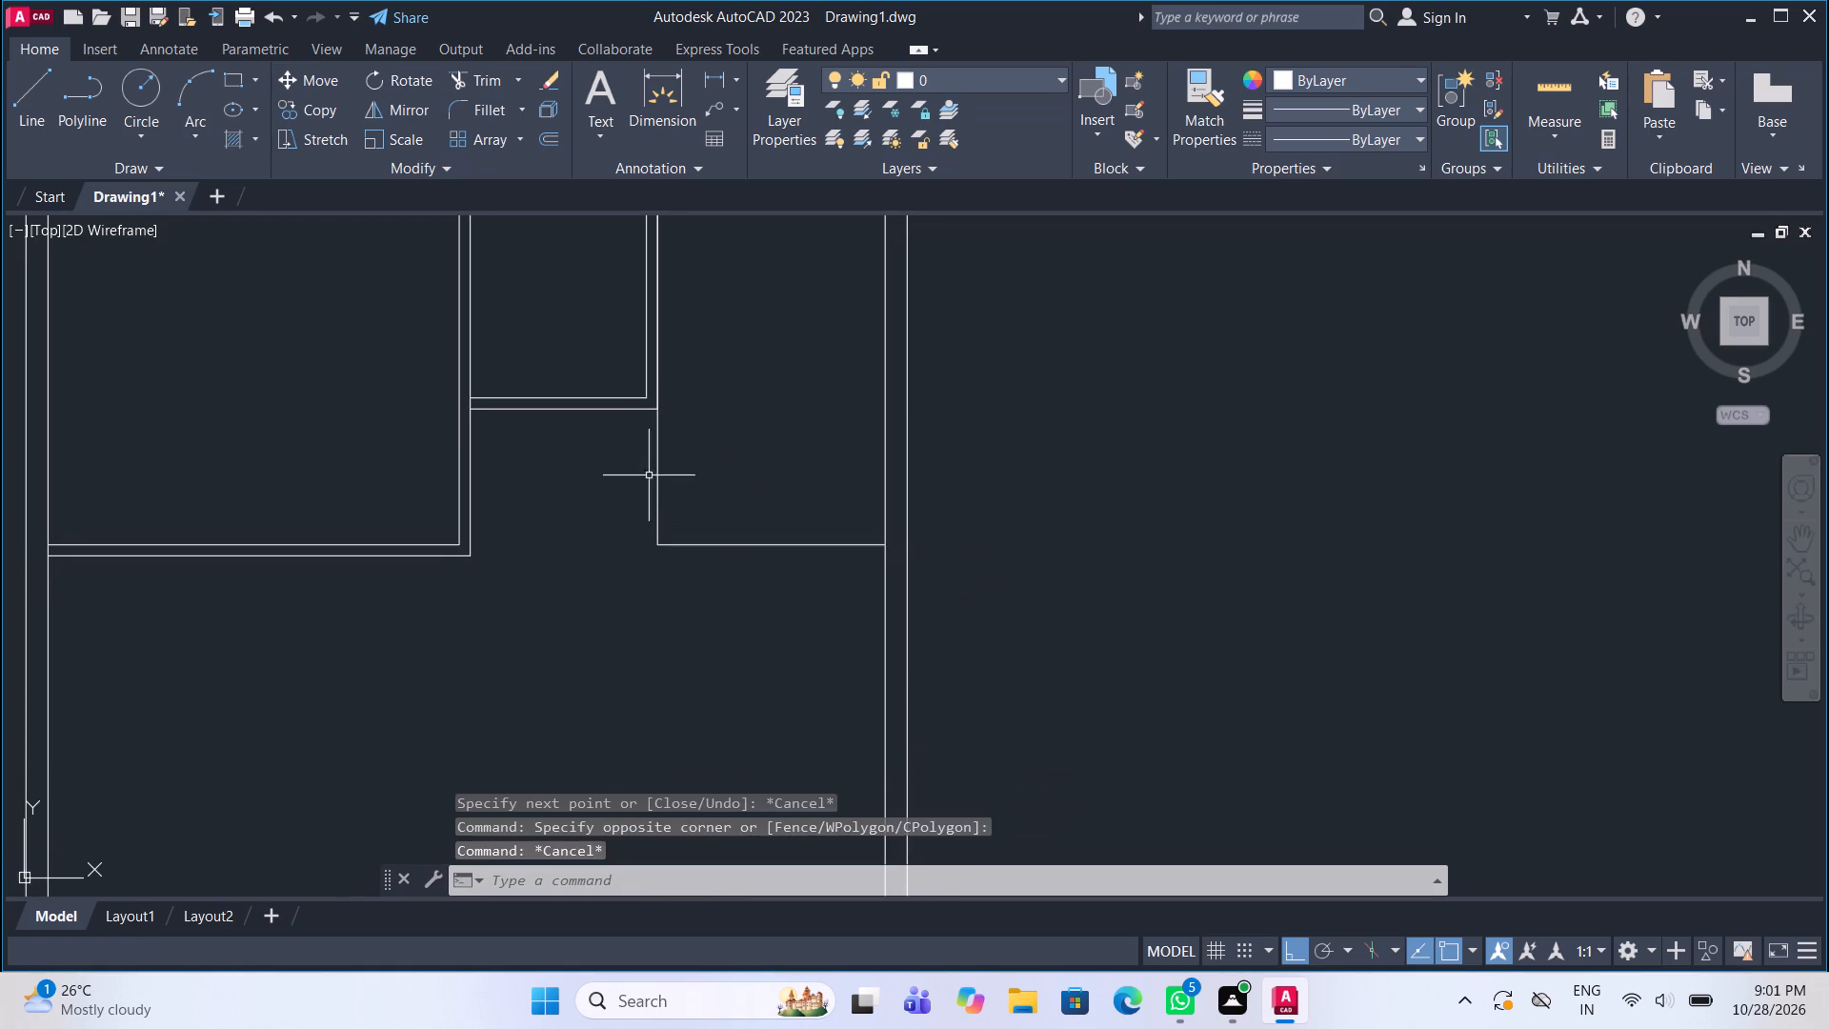
Stretch the lower end of the 10' vertical line down to the third room's bottom-left corner.
{"action": "left_click", "coordinate": [660, 457]}
{"action": "left_click", "coordinate": [657, 482]}
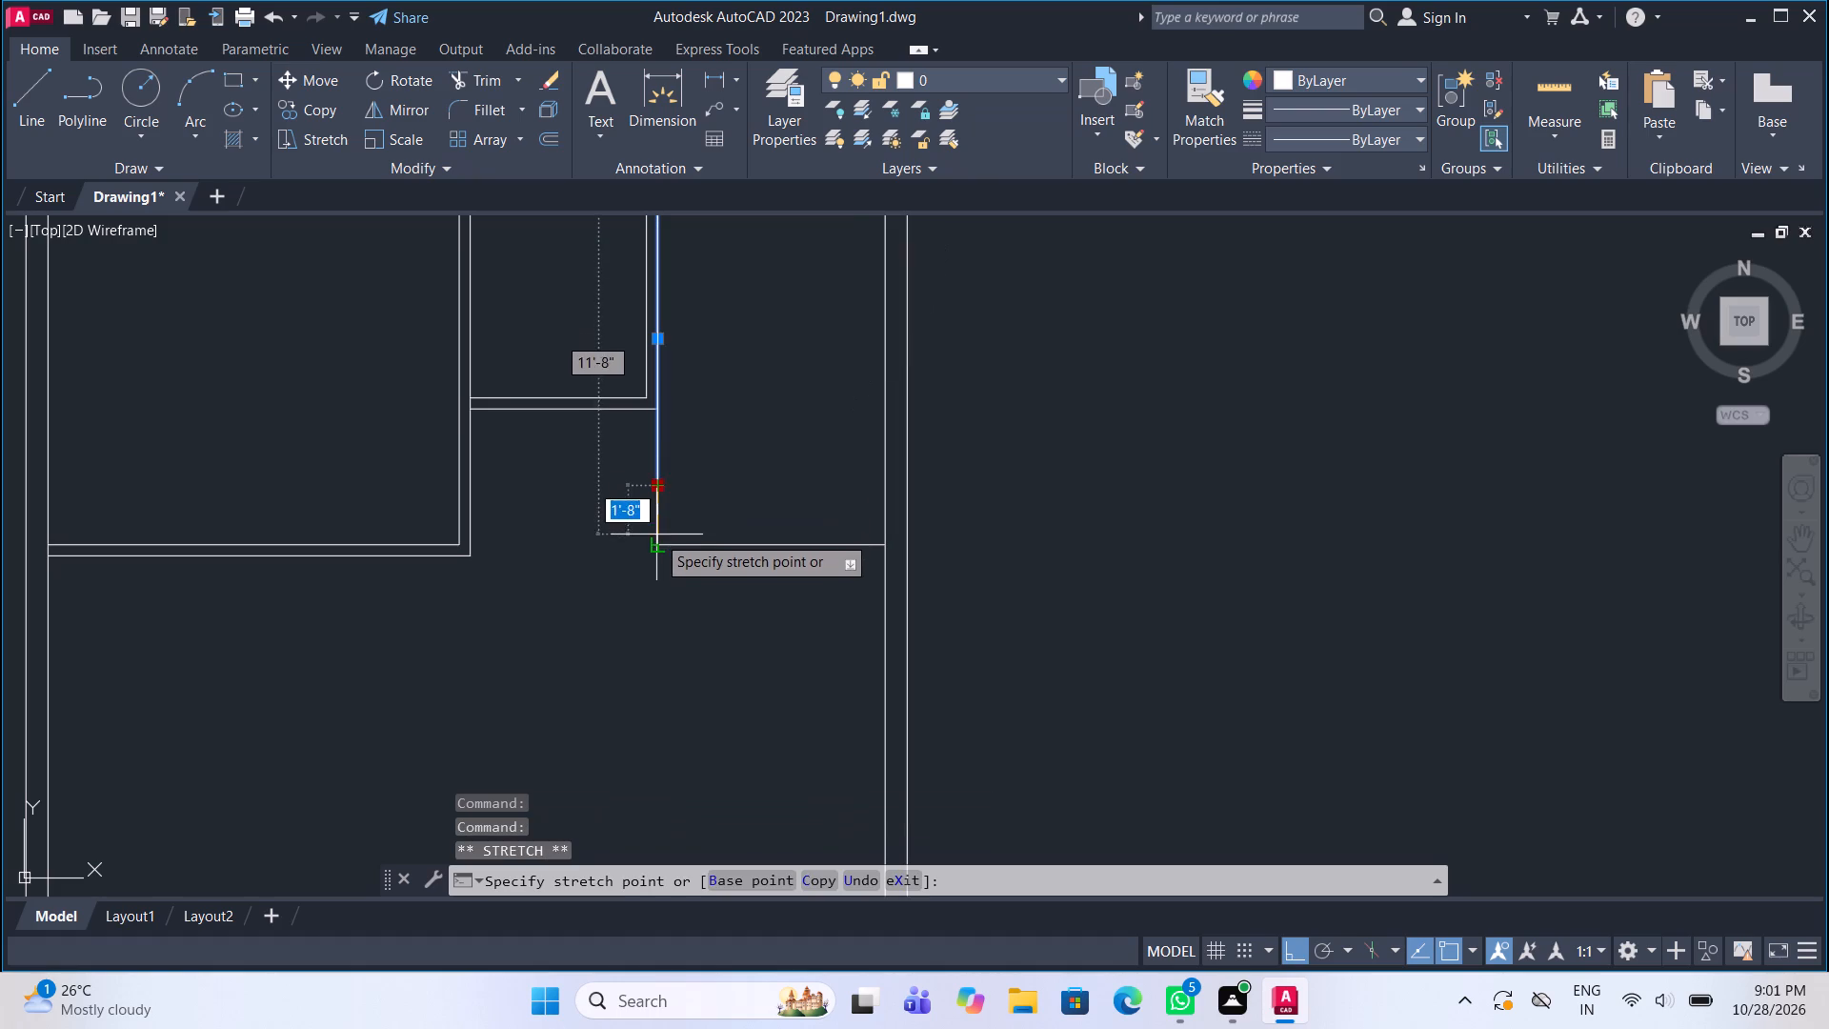
{"action": "left_click", "coordinate": [656, 537]}
{"action": "key", "text": "Escape"}
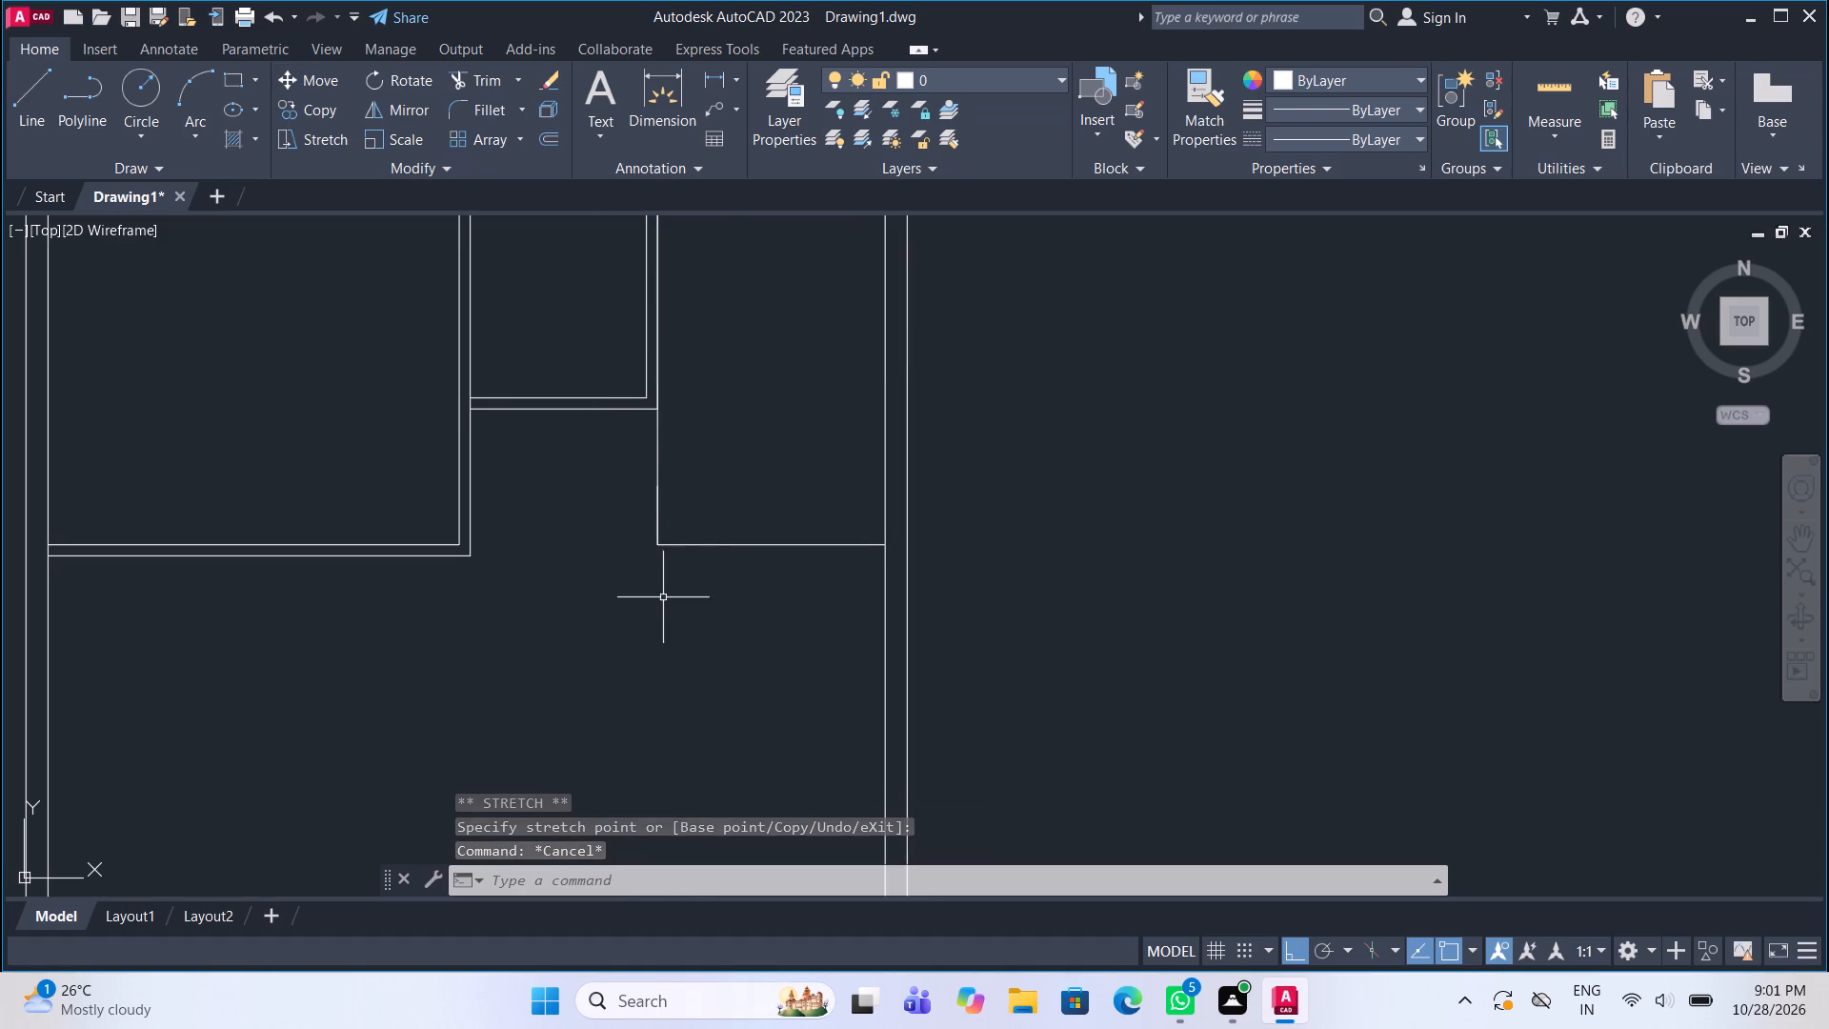
Offset the third room's left vertical line 4.5" to the left and its bottom line 4.5" downward.
{"action": "left_click_drag", "start_coordinate": [721, 590], "coordinate": [712, 576]}
{"action": "left_click", "coordinate": [644, 529]}
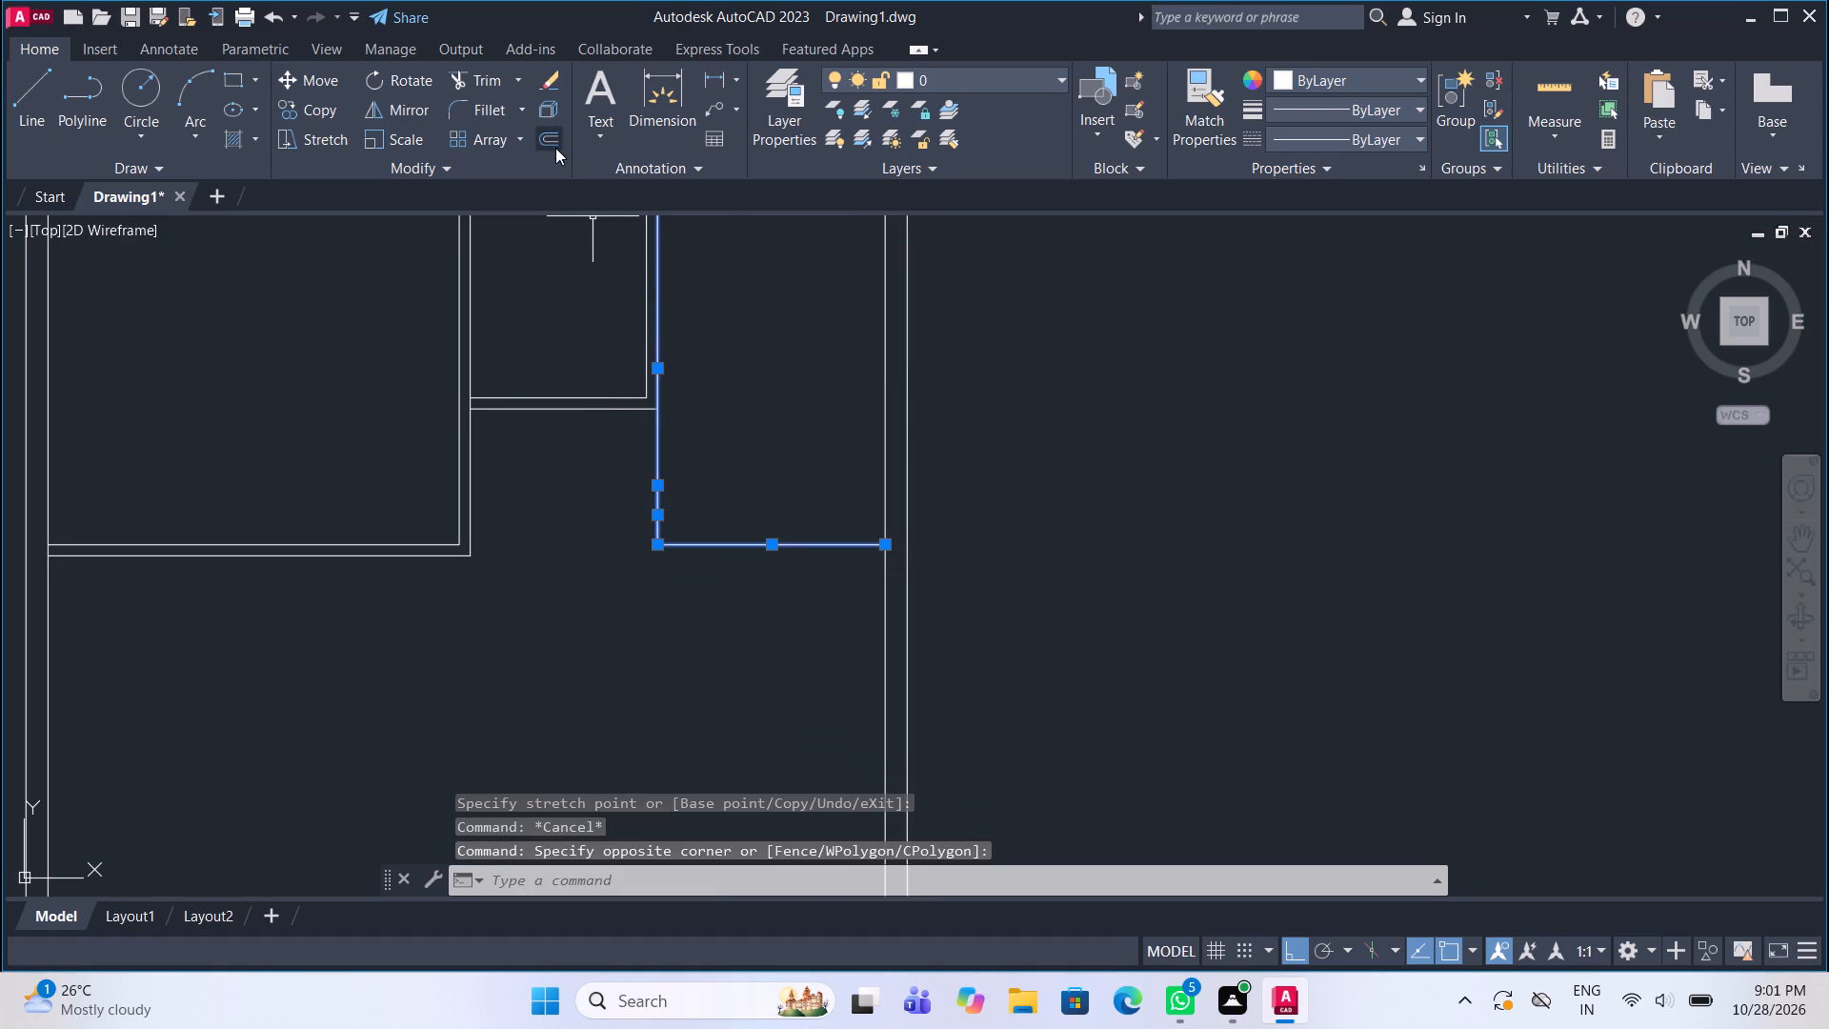
{"action": "left_click", "coordinate": [553, 140]}
{"action": "left_click", "coordinate": [654, 495]}
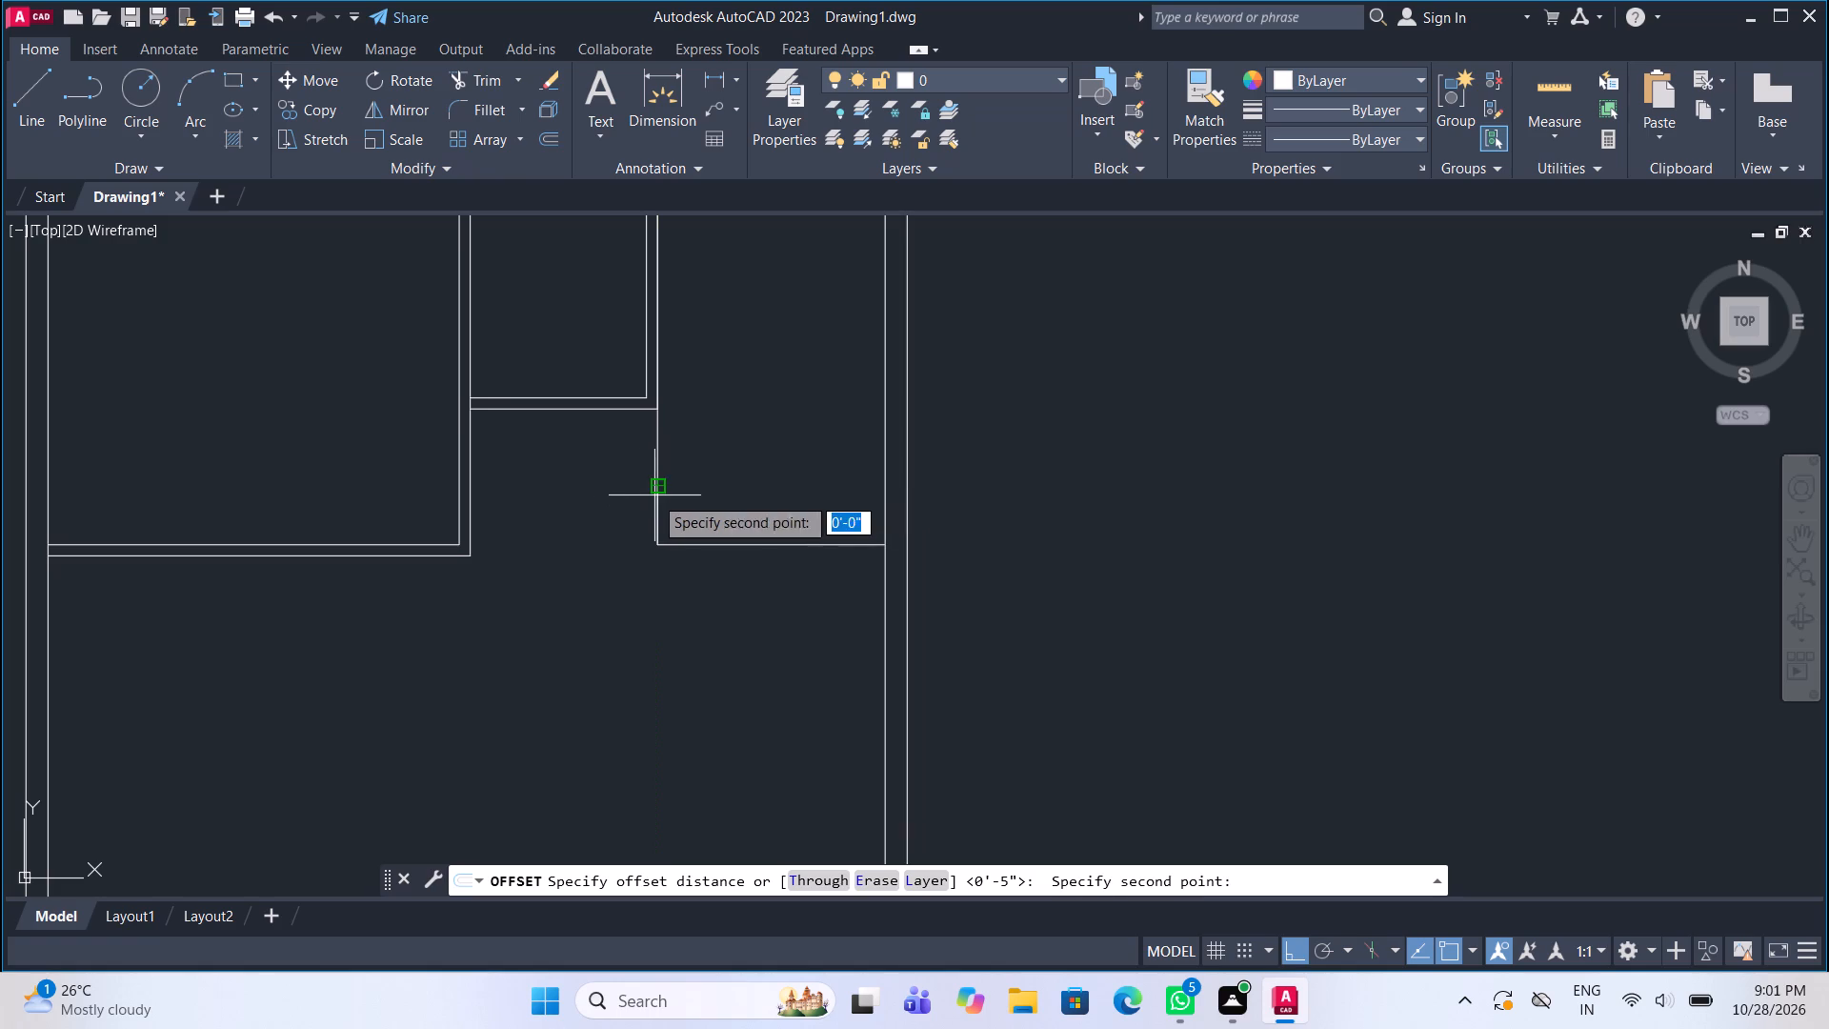
{"action": "key", "text": "4"}
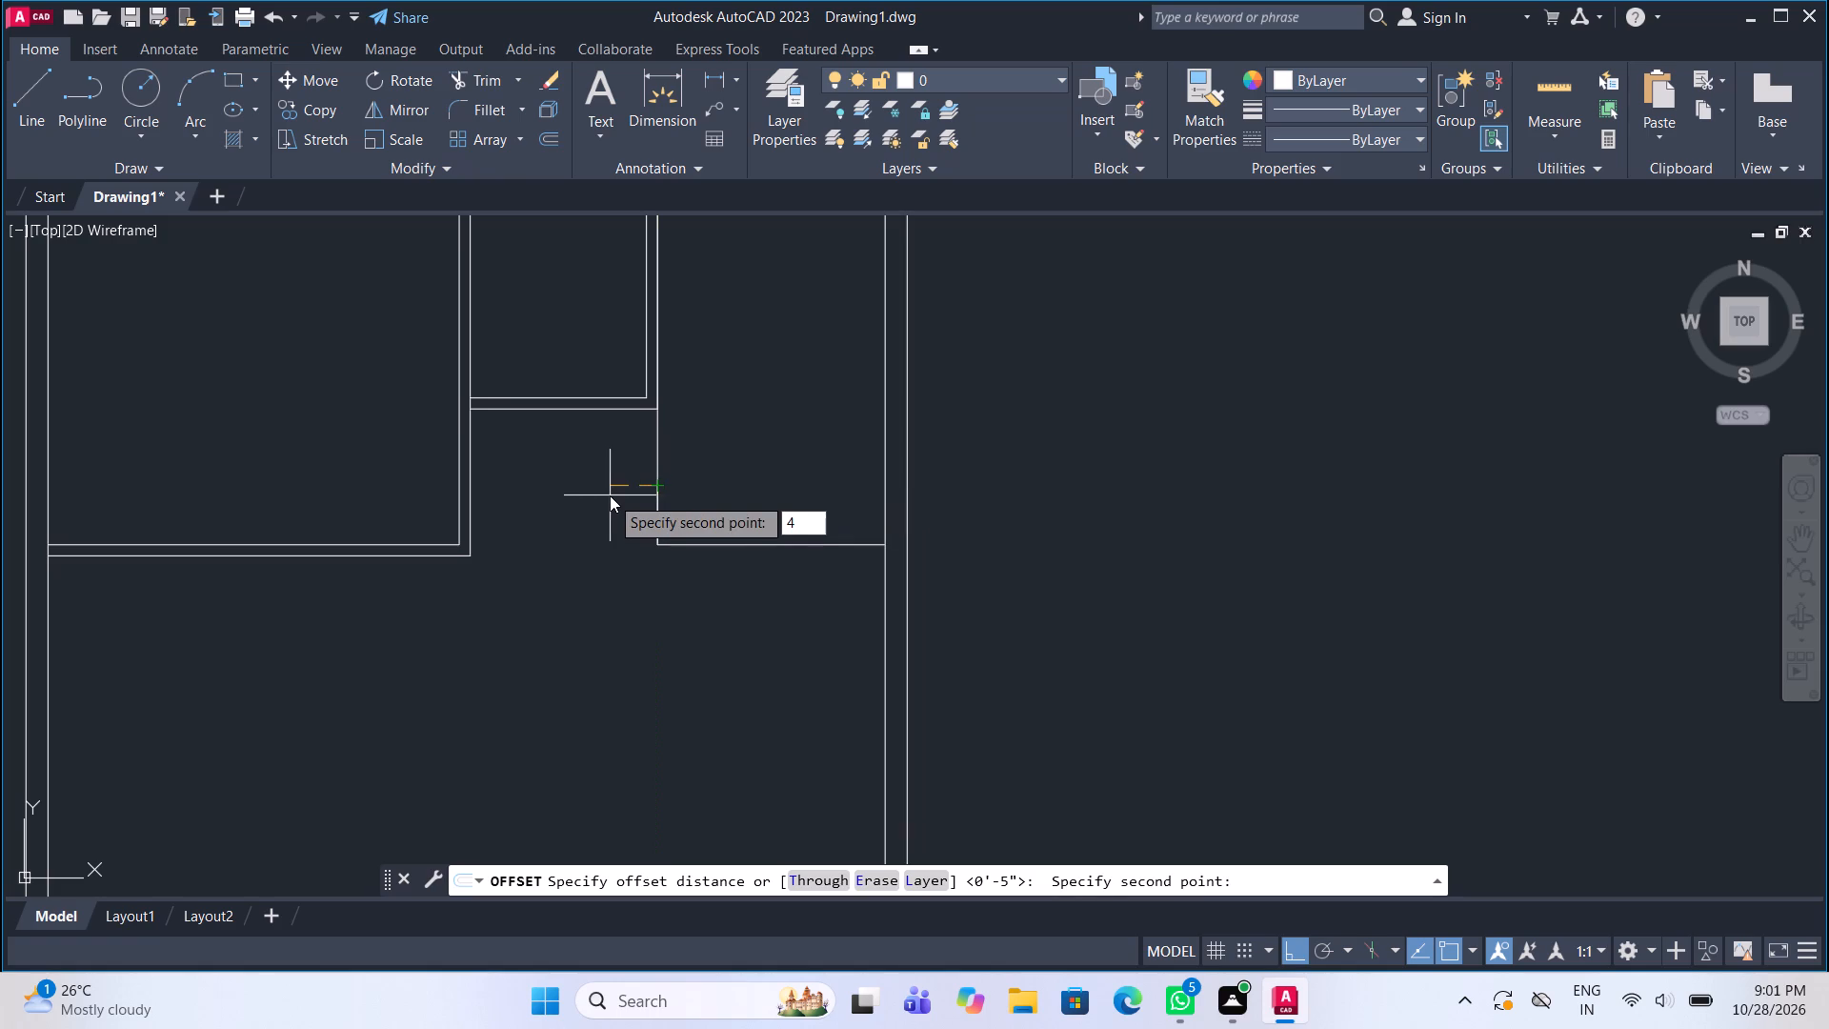
{"action": "type", "text": ".5\""}
{"action": "key", "text": "Return"}
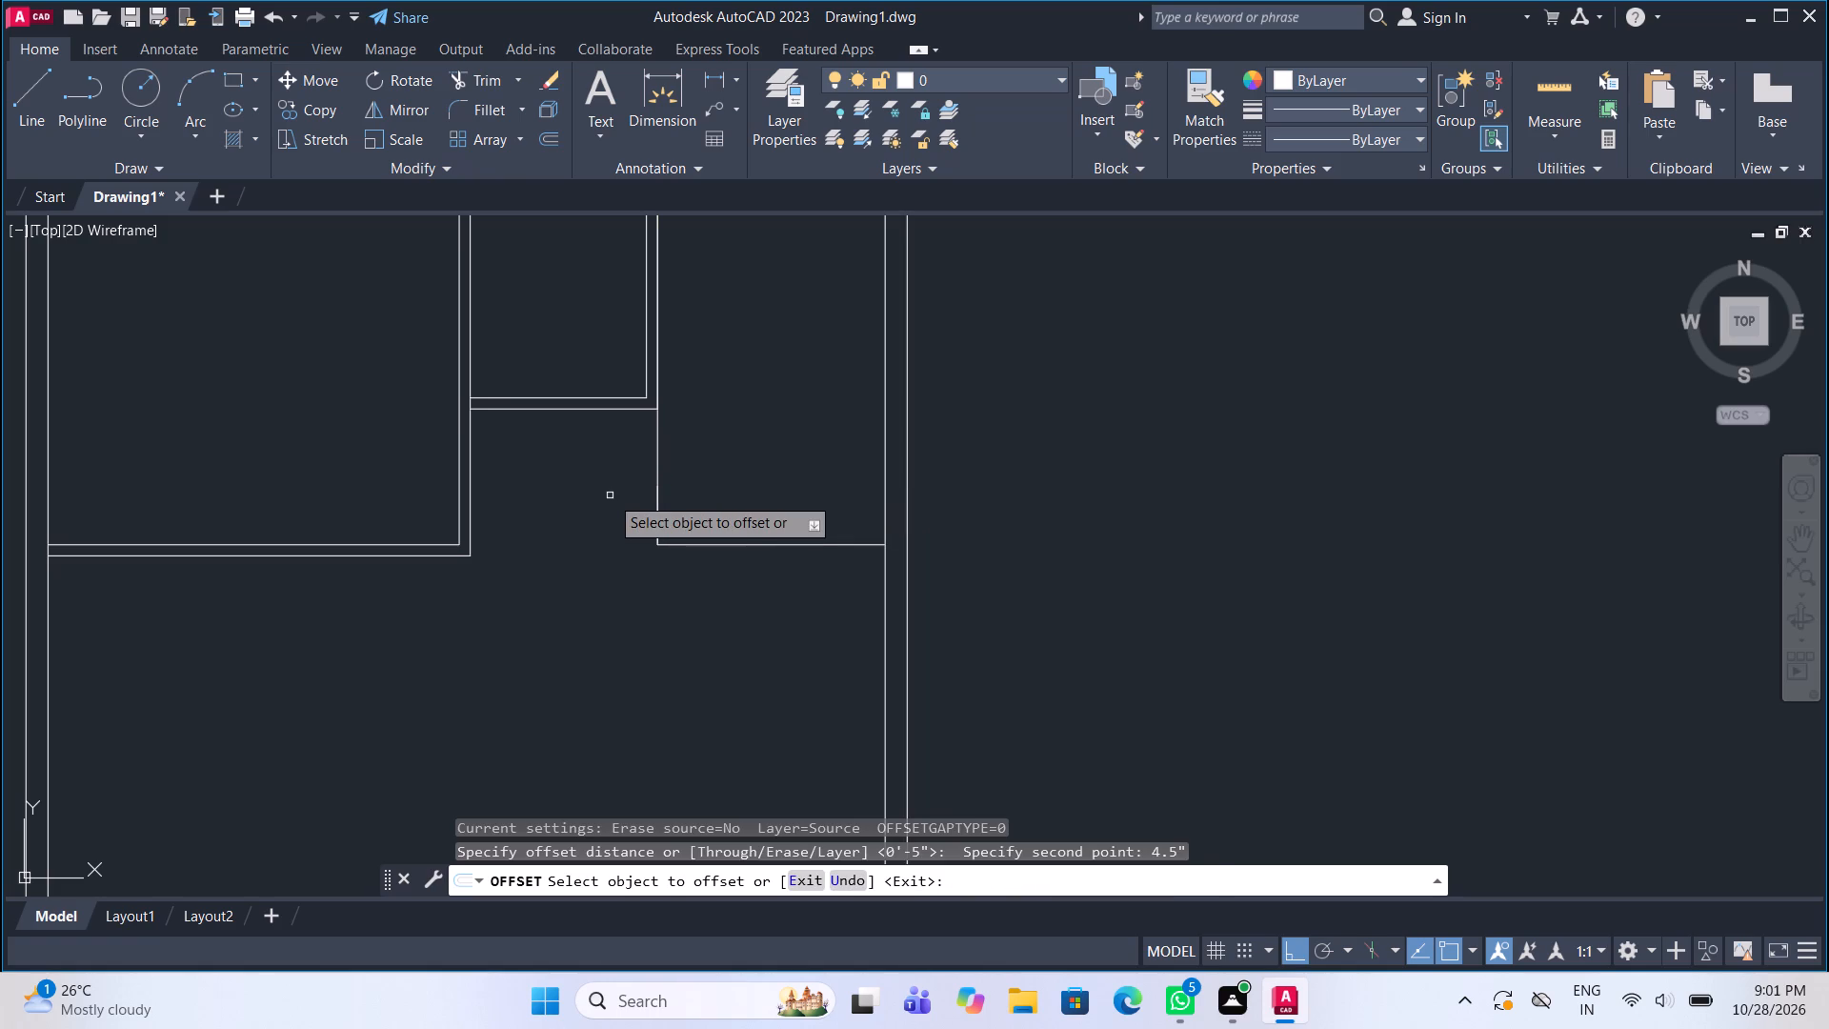
{"action": "left_click", "coordinate": [658, 467]}
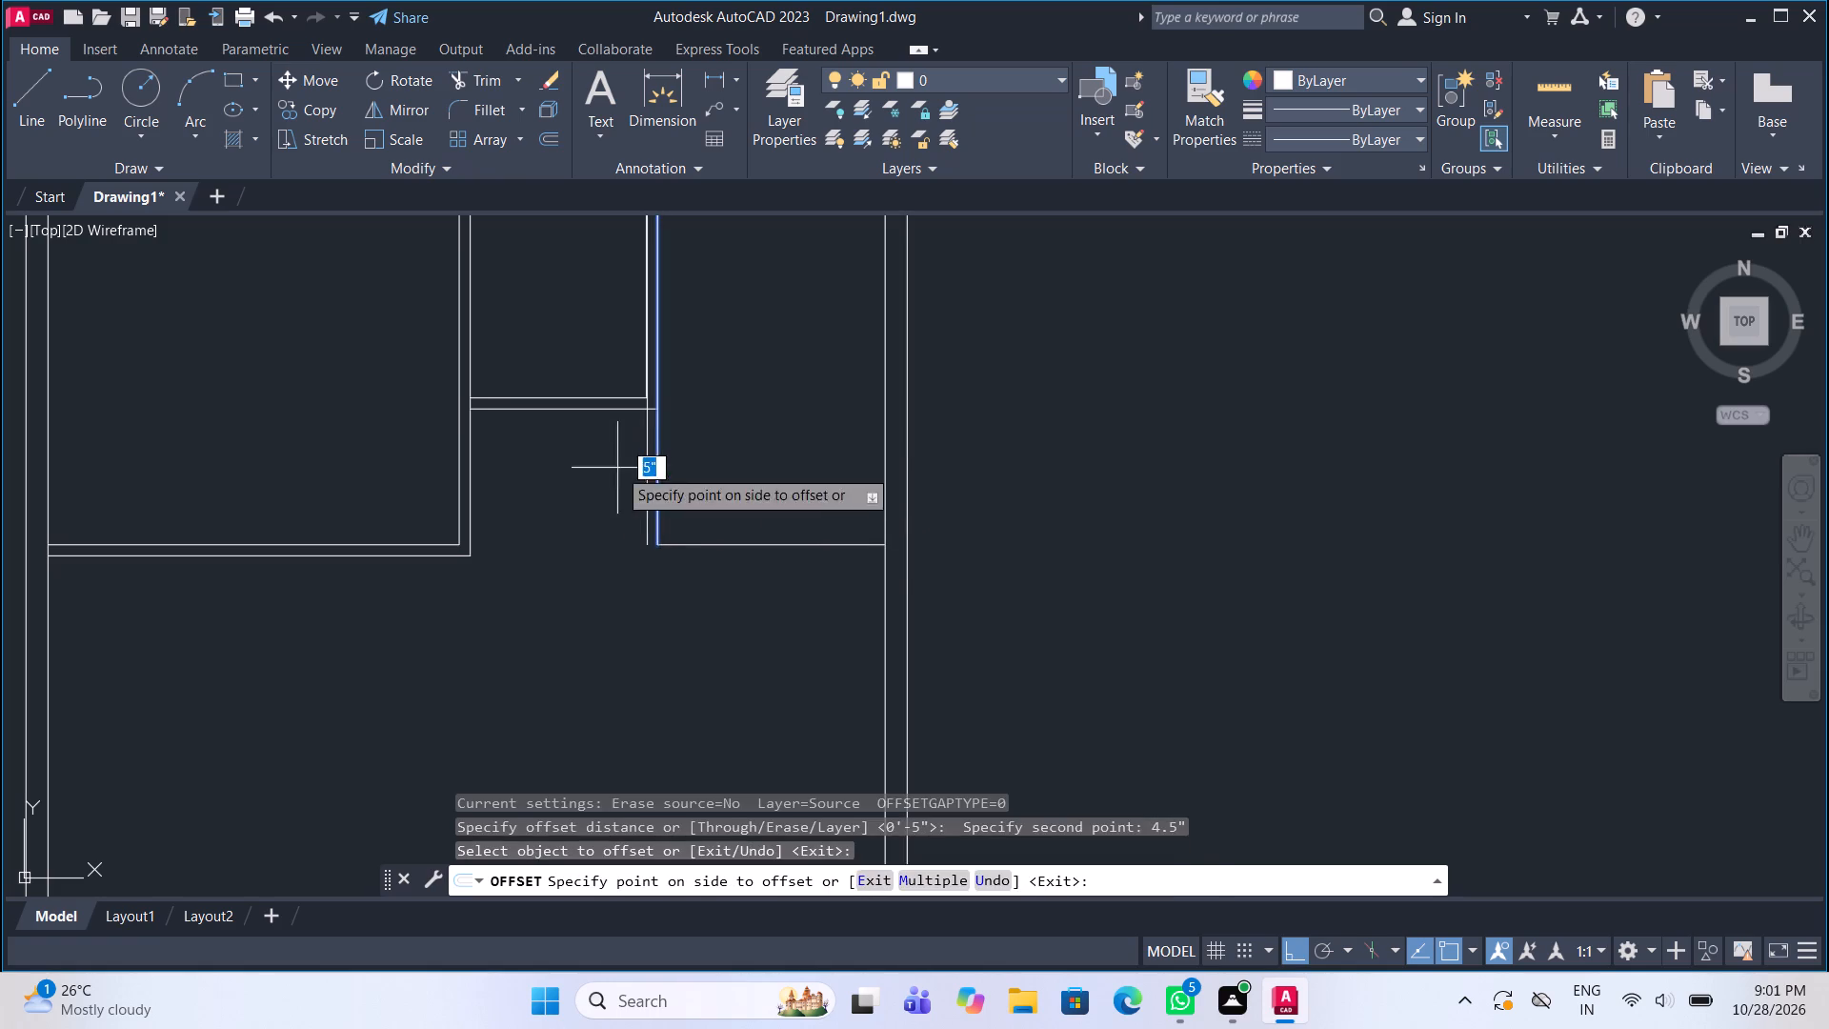
{"action": "left_click", "coordinate": [617, 468]}
{"action": "left_click", "coordinate": [704, 542]}
{"action": "left_click", "coordinate": [695, 580]}
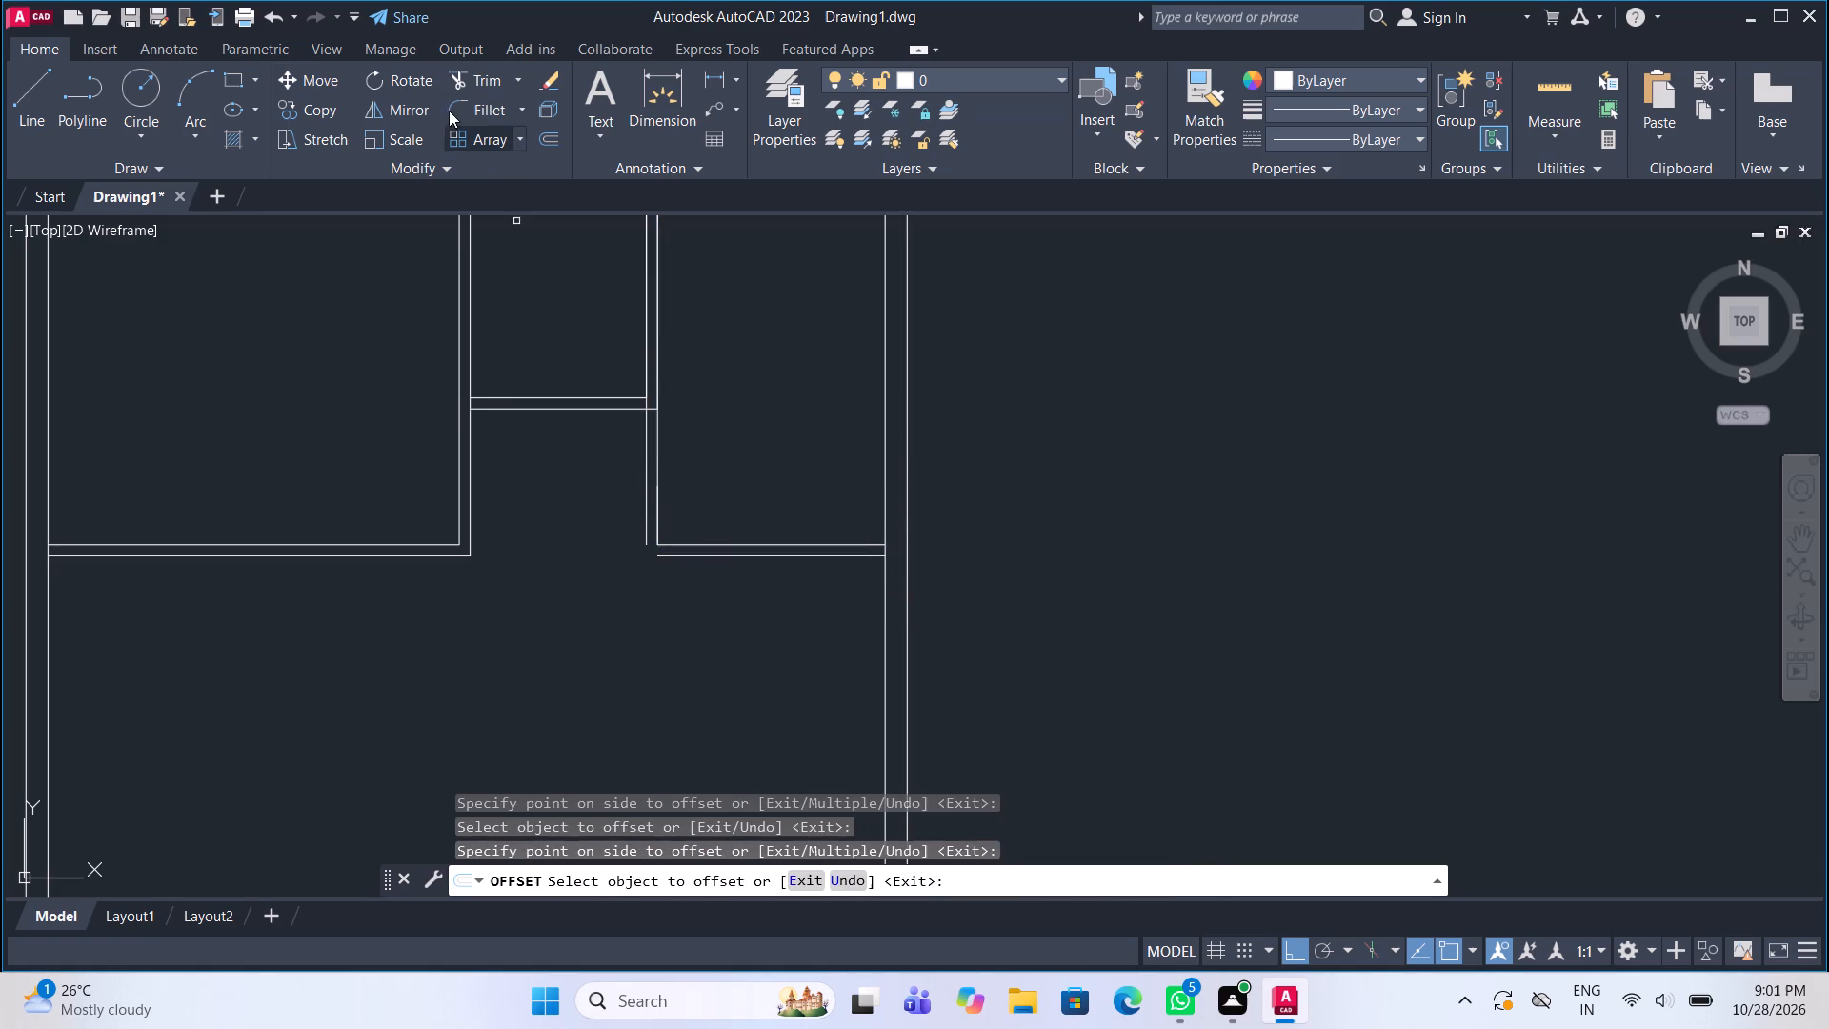
Fillet the two offset lines so they meet at the third room's outer bottom-left corner.
{"action": "left_click", "coordinate": [474, 111]}
{"action": "left_click", "coordinate": [643, 497]}
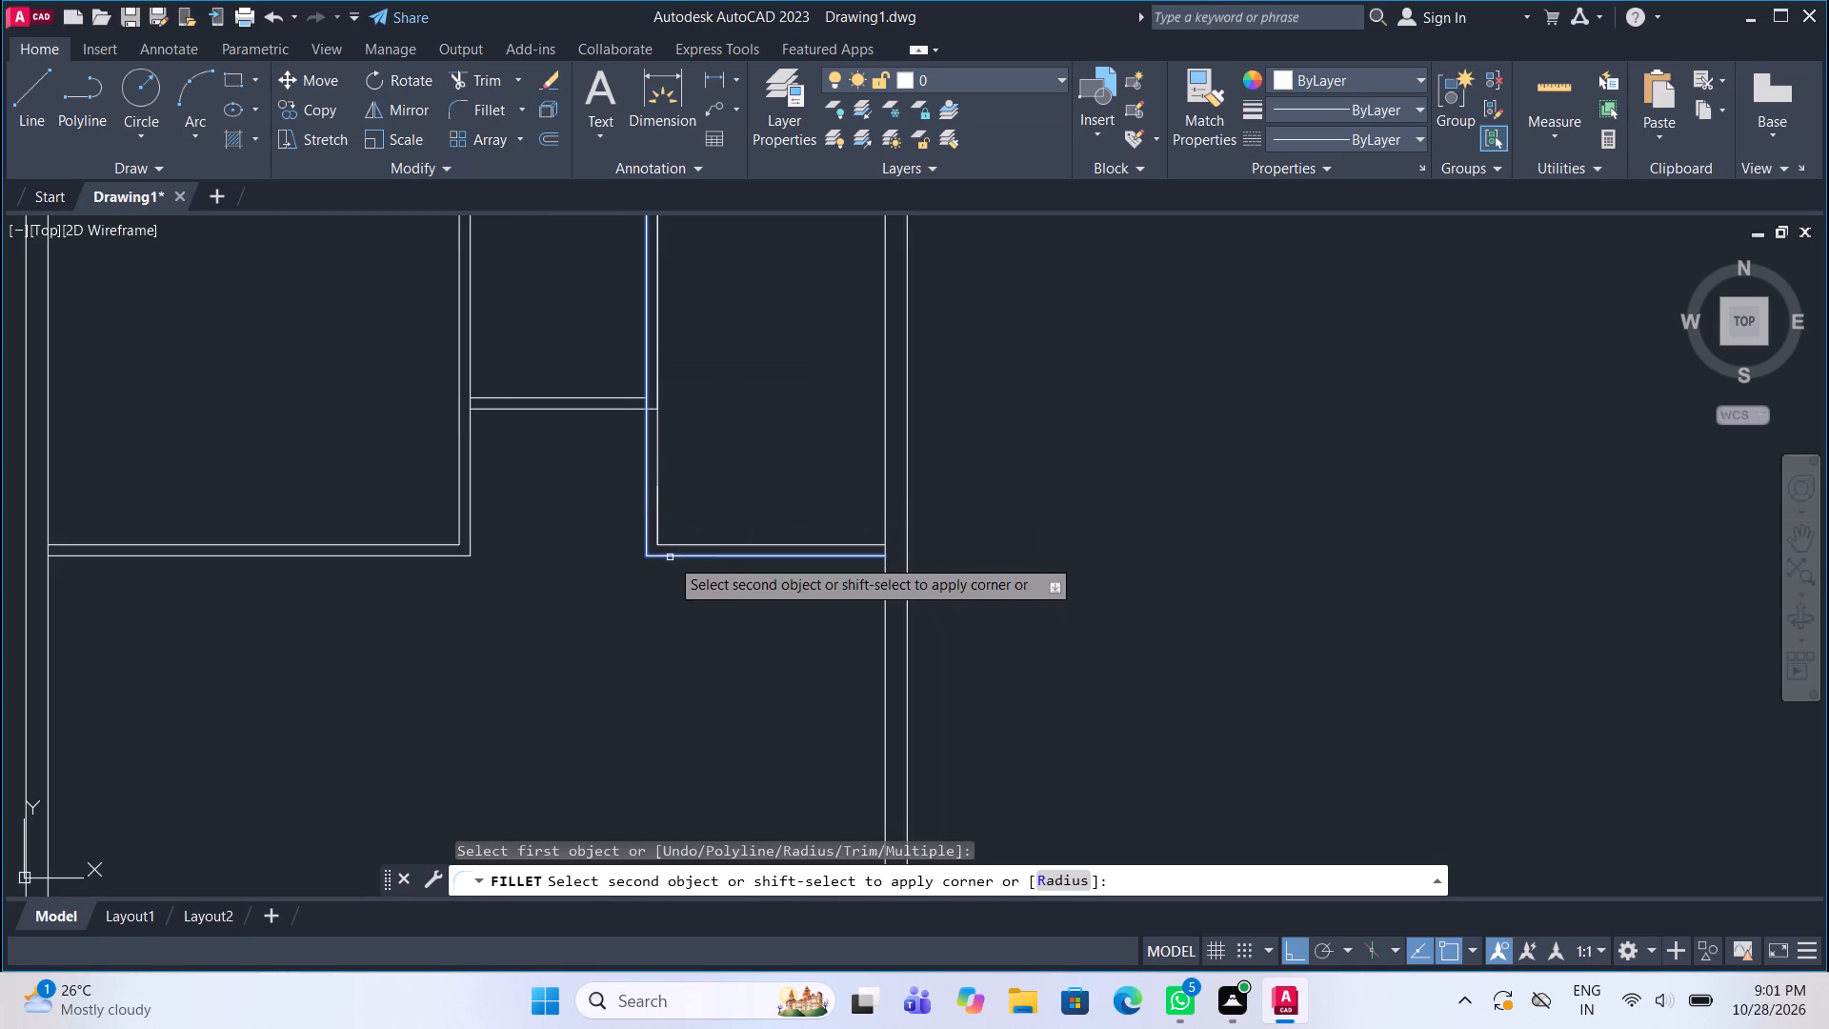
{"action": "left_click", "coordinate": [670, 557]}
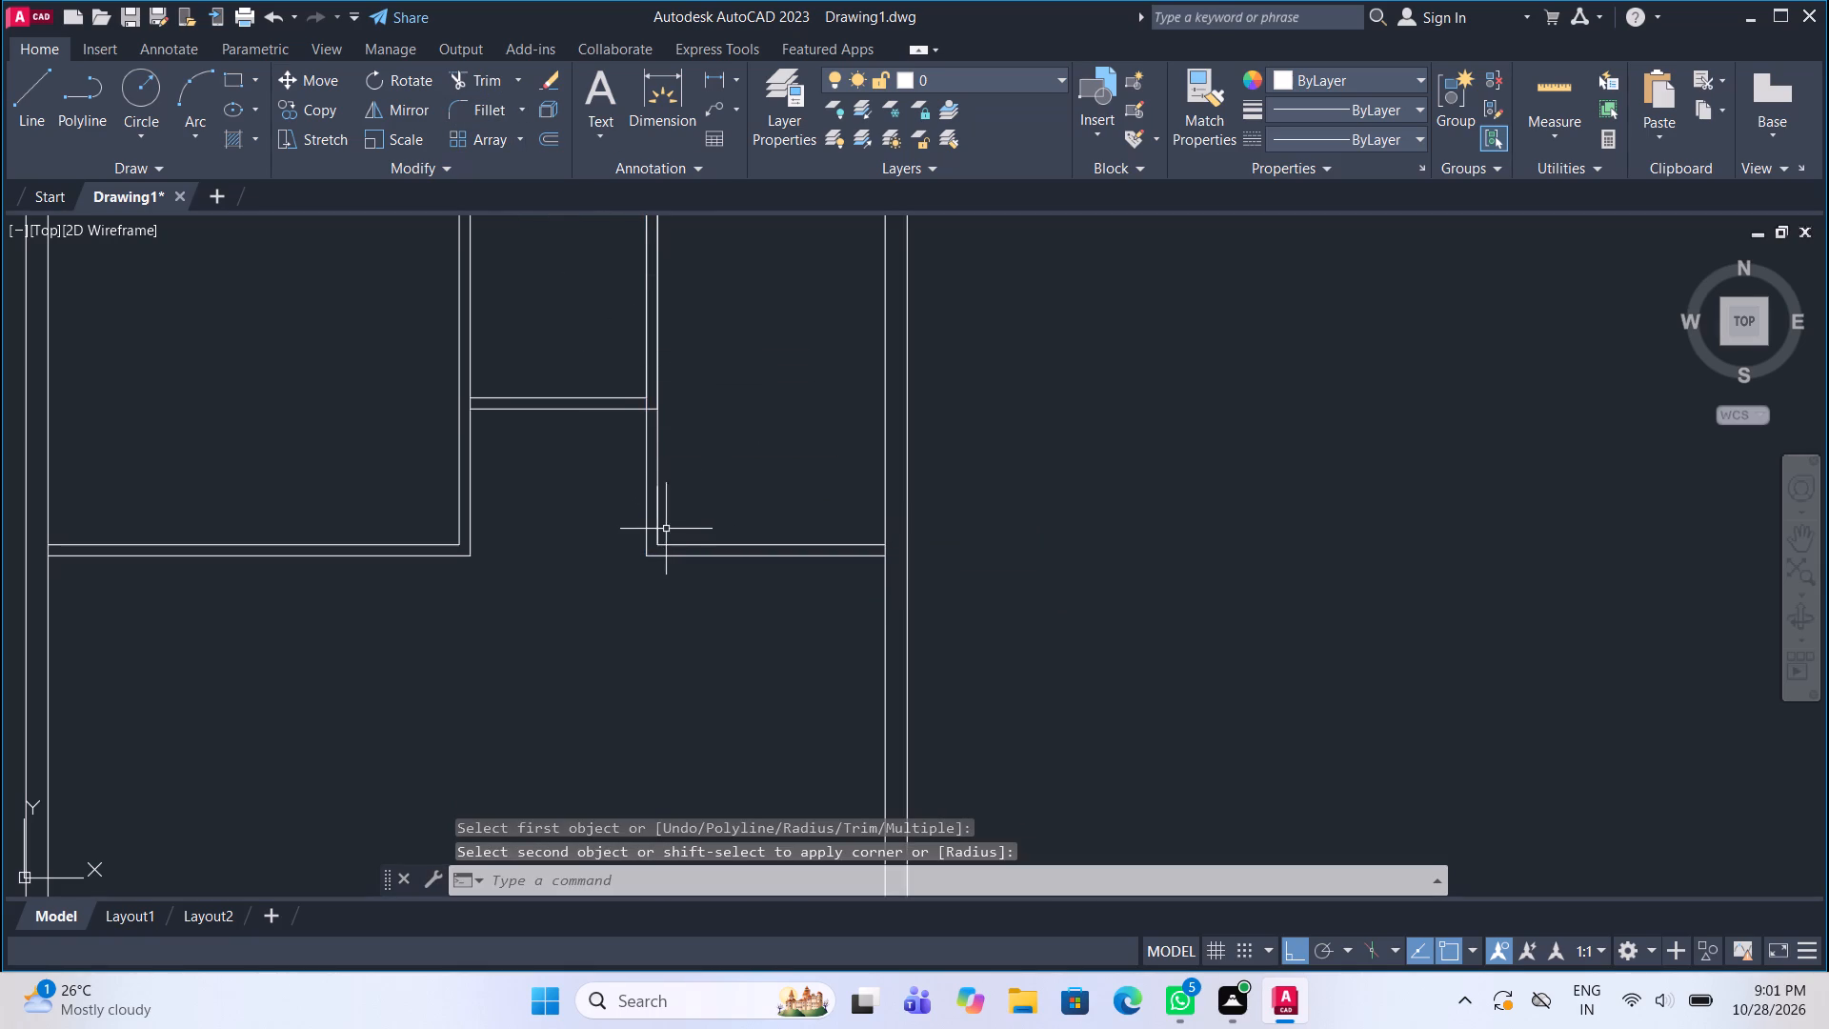
Erase the leftover 2' vertical line segment at the third room's lower-left inner corner.
{"action": "double_click", "coordinate": [656, 518]}
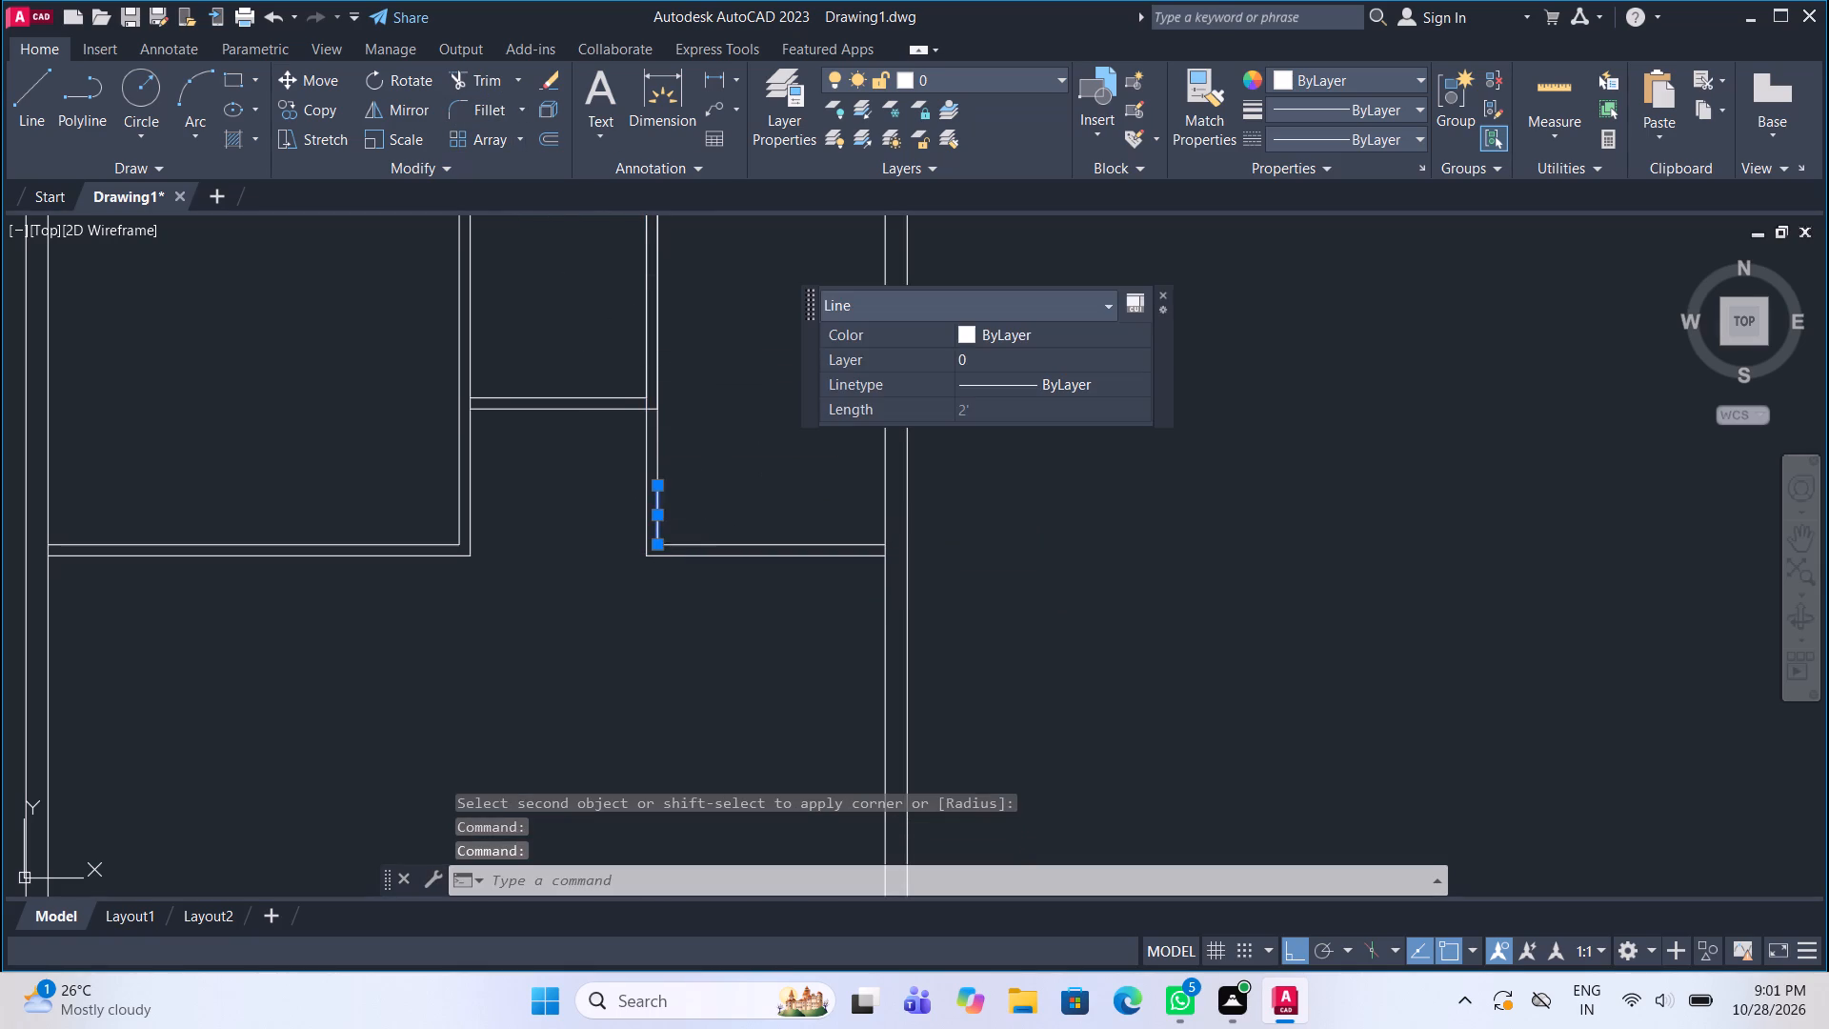
{"action": "key", "text": "Delete"}
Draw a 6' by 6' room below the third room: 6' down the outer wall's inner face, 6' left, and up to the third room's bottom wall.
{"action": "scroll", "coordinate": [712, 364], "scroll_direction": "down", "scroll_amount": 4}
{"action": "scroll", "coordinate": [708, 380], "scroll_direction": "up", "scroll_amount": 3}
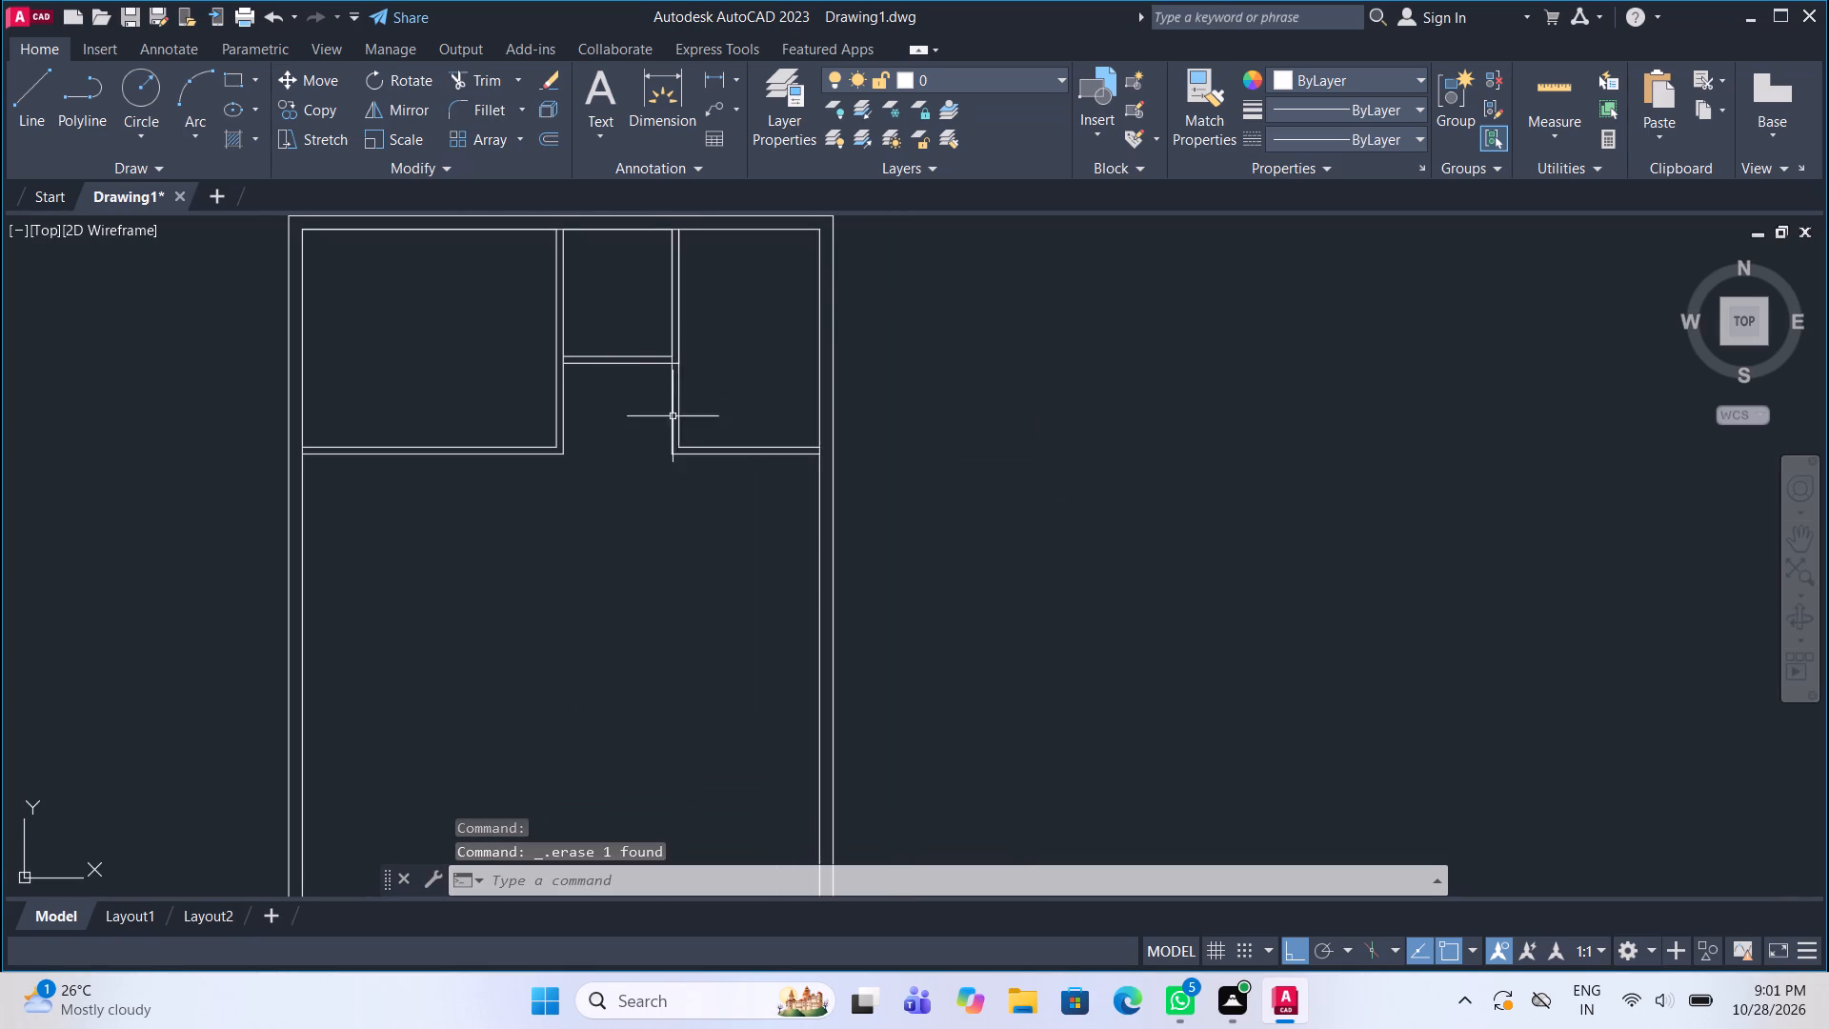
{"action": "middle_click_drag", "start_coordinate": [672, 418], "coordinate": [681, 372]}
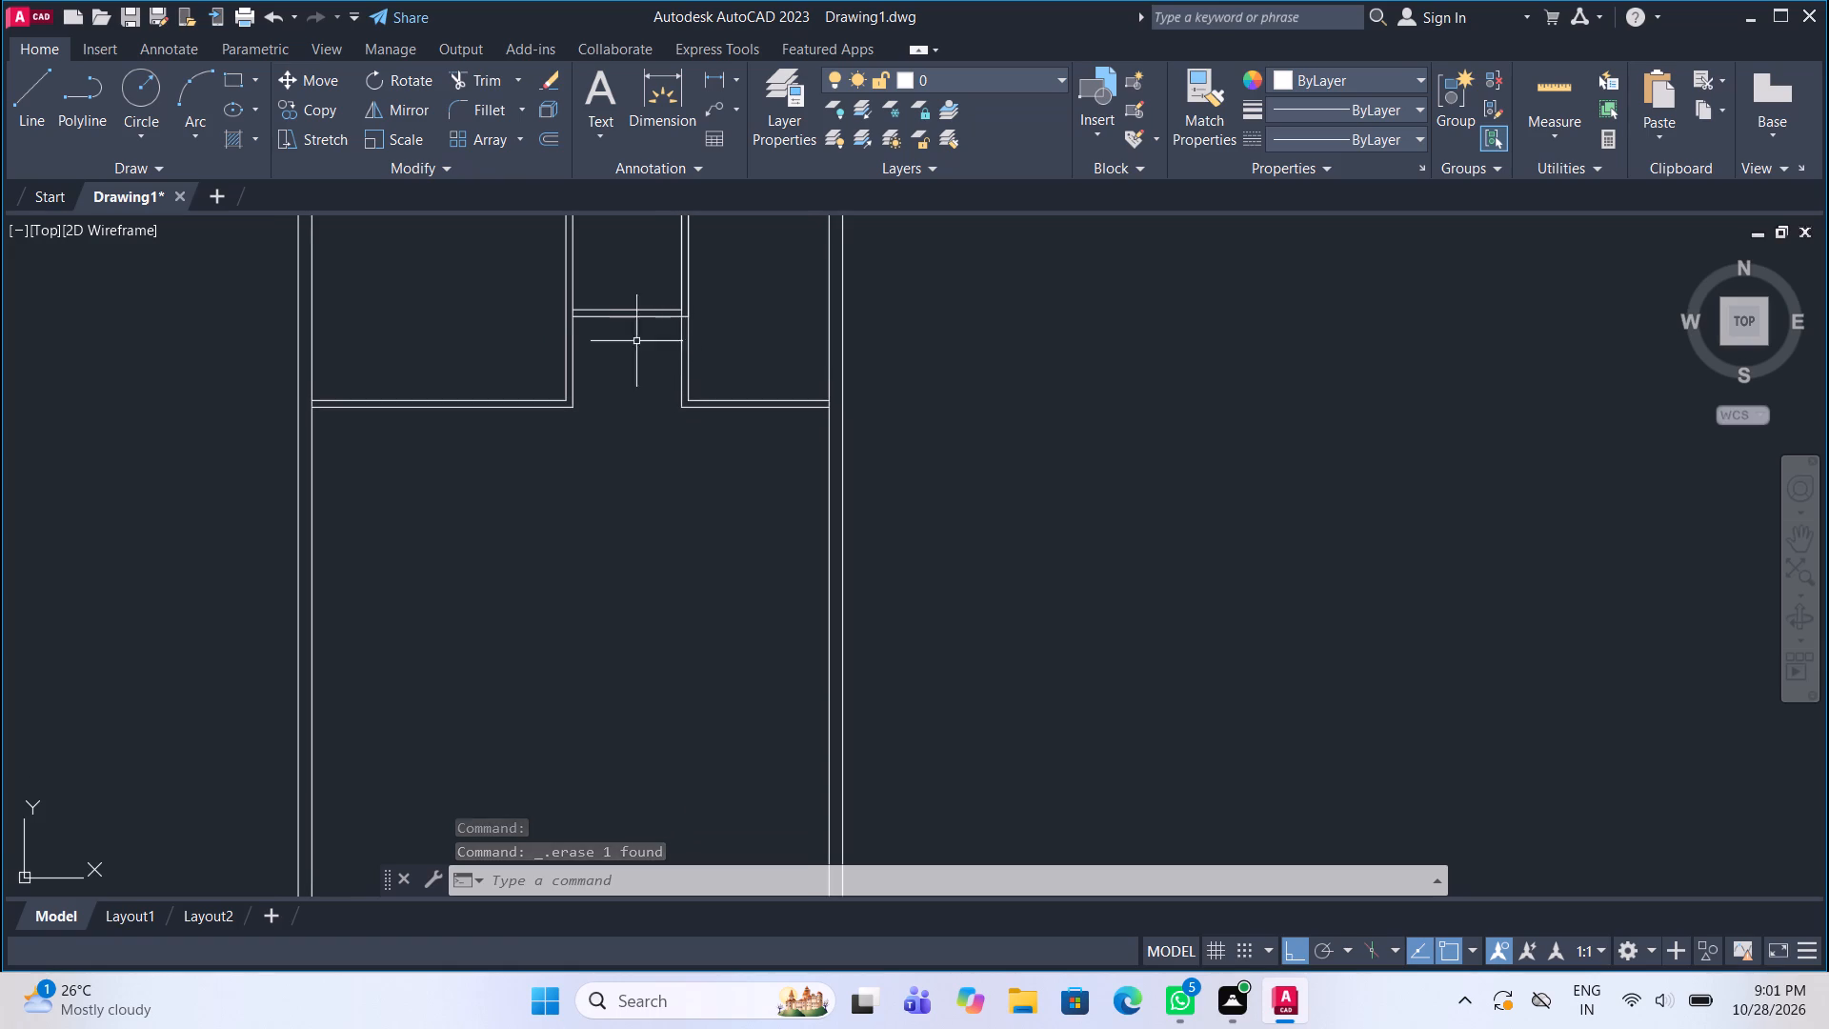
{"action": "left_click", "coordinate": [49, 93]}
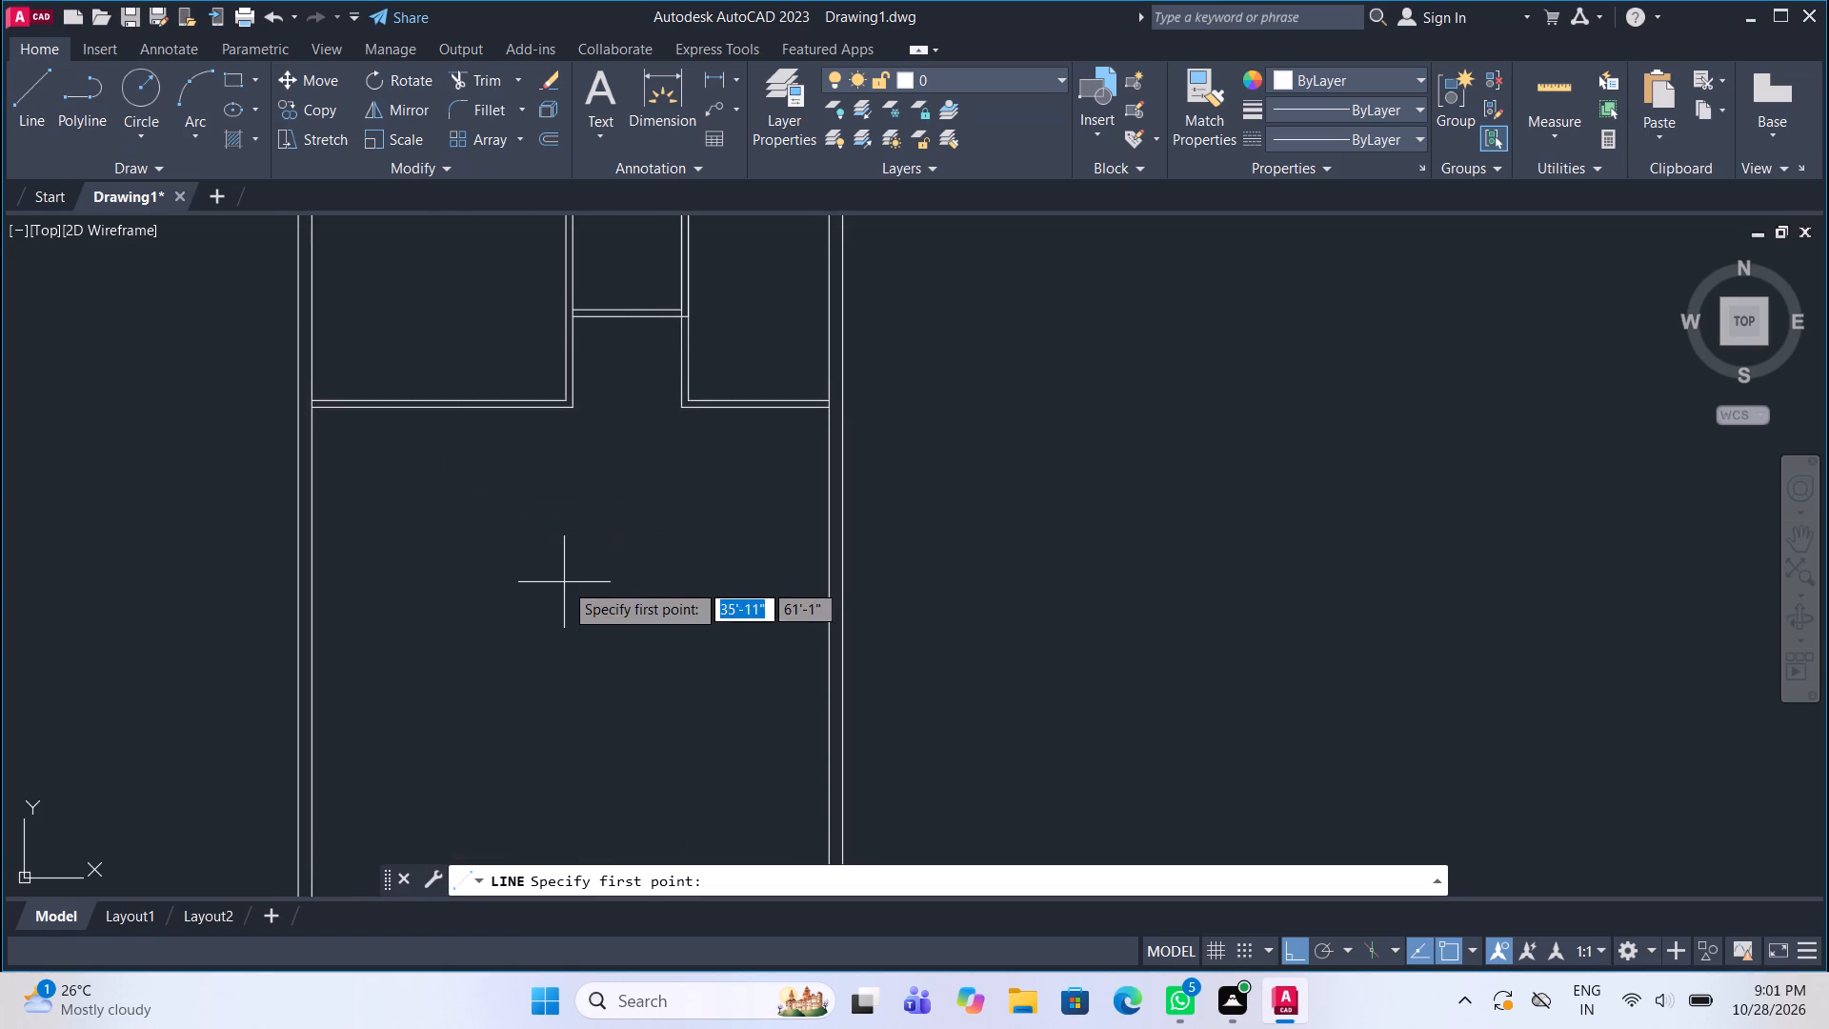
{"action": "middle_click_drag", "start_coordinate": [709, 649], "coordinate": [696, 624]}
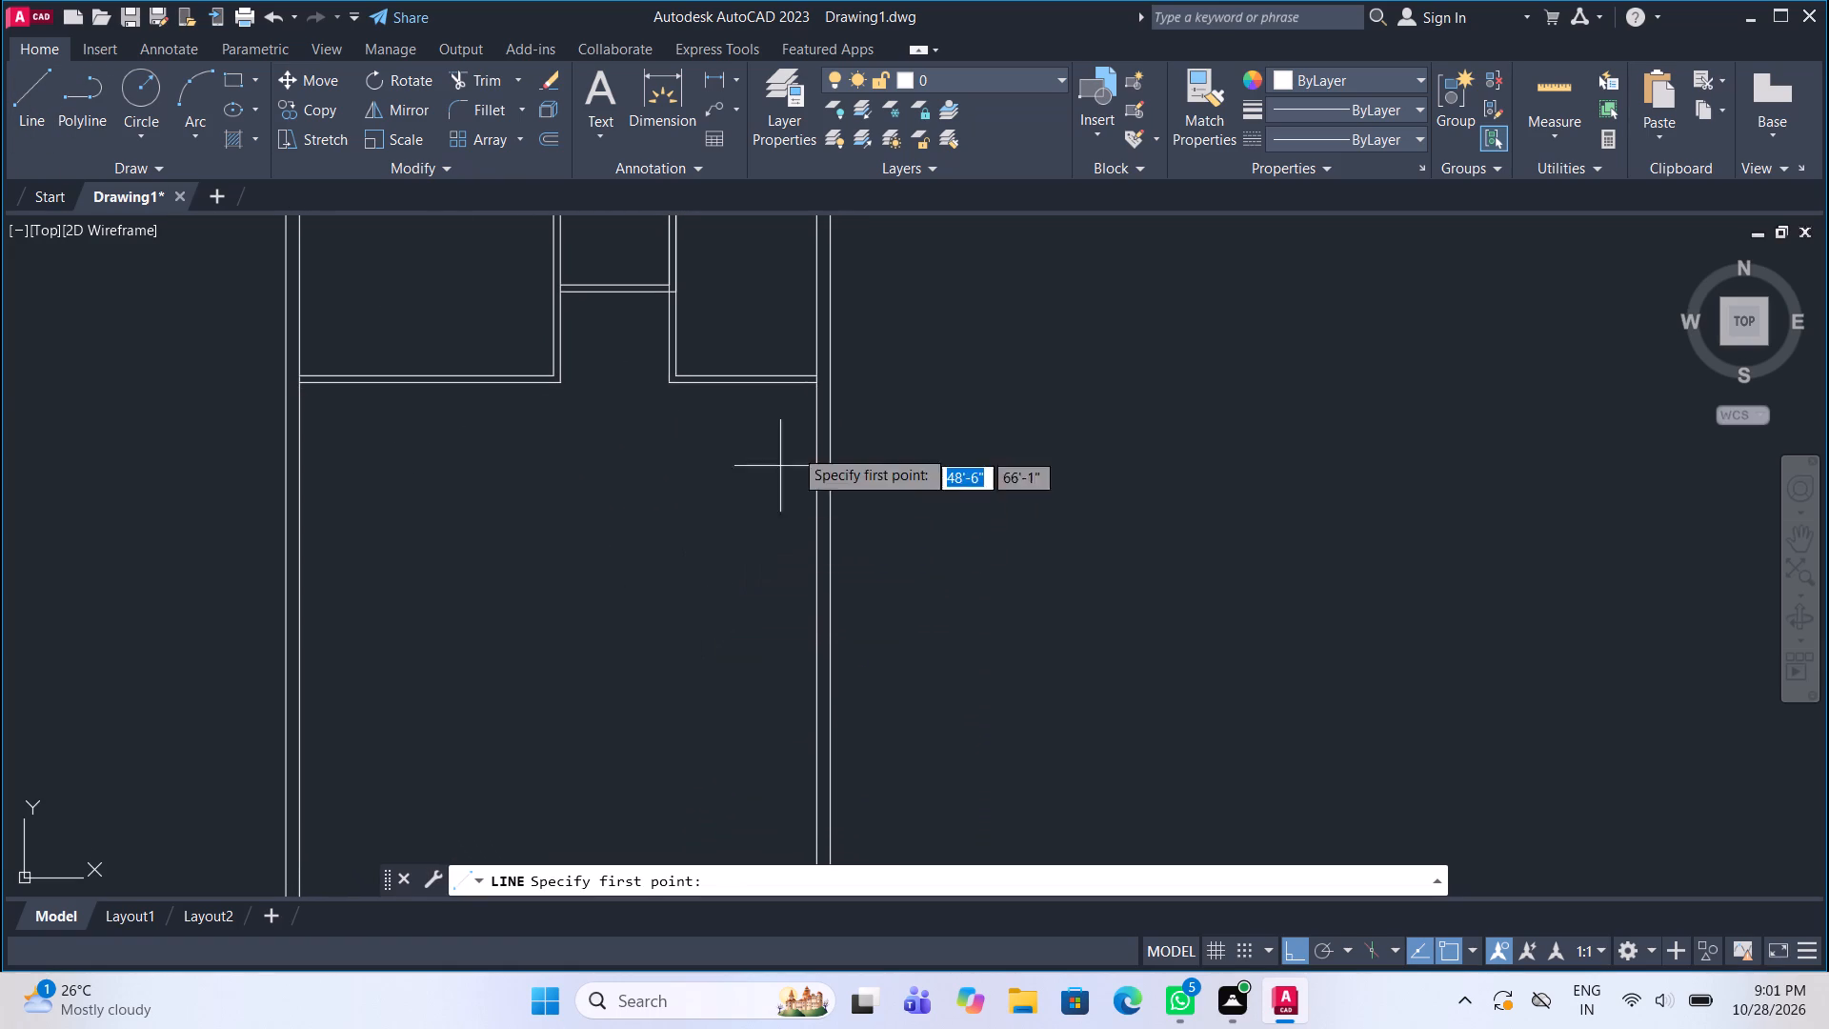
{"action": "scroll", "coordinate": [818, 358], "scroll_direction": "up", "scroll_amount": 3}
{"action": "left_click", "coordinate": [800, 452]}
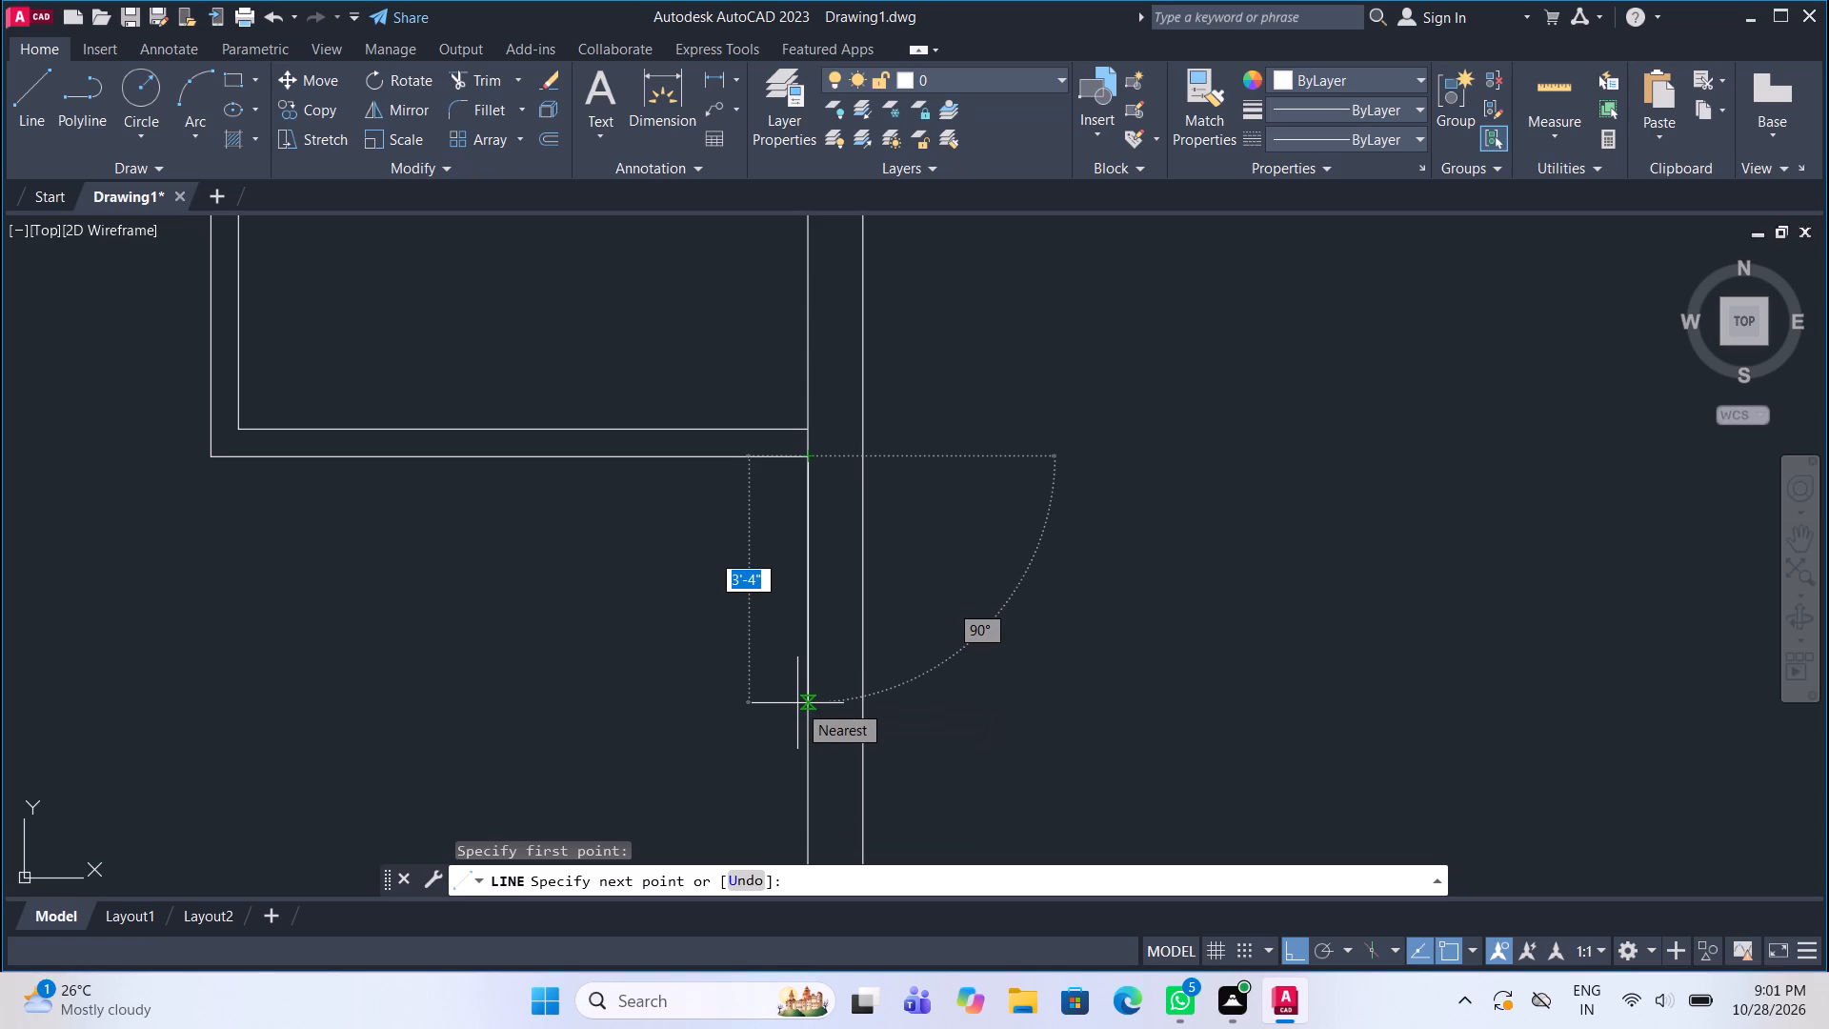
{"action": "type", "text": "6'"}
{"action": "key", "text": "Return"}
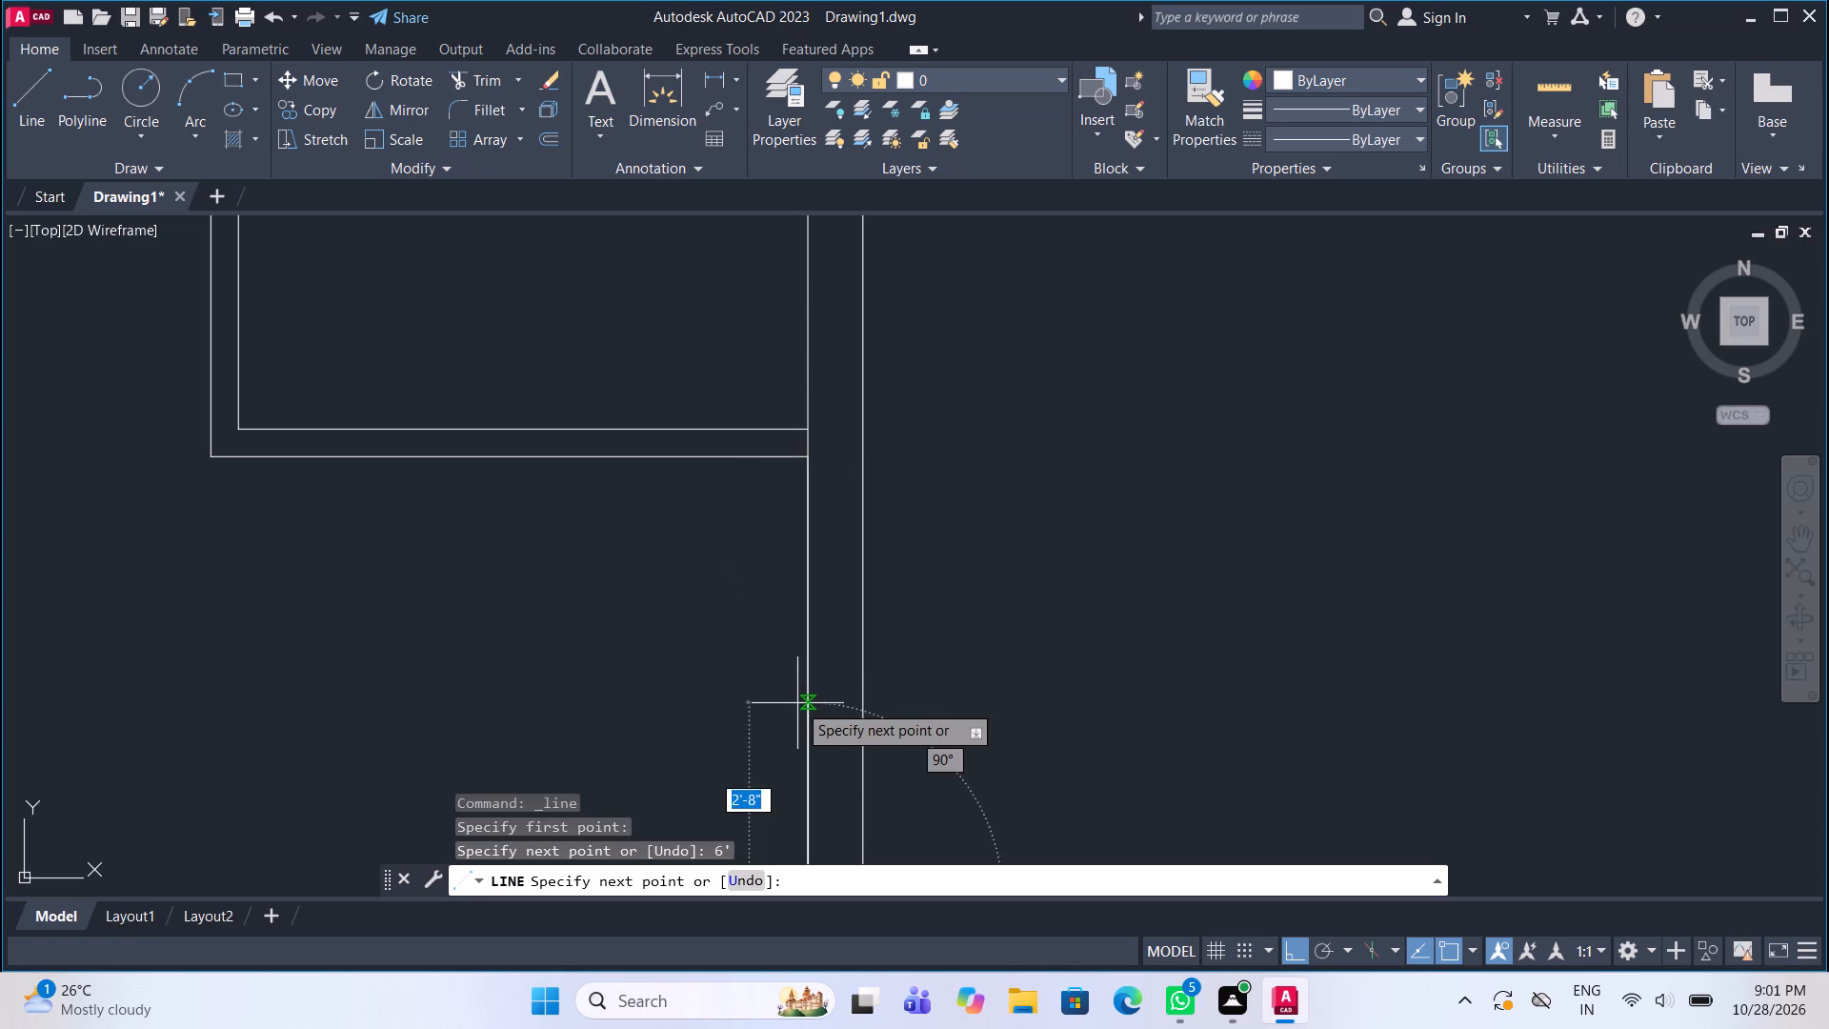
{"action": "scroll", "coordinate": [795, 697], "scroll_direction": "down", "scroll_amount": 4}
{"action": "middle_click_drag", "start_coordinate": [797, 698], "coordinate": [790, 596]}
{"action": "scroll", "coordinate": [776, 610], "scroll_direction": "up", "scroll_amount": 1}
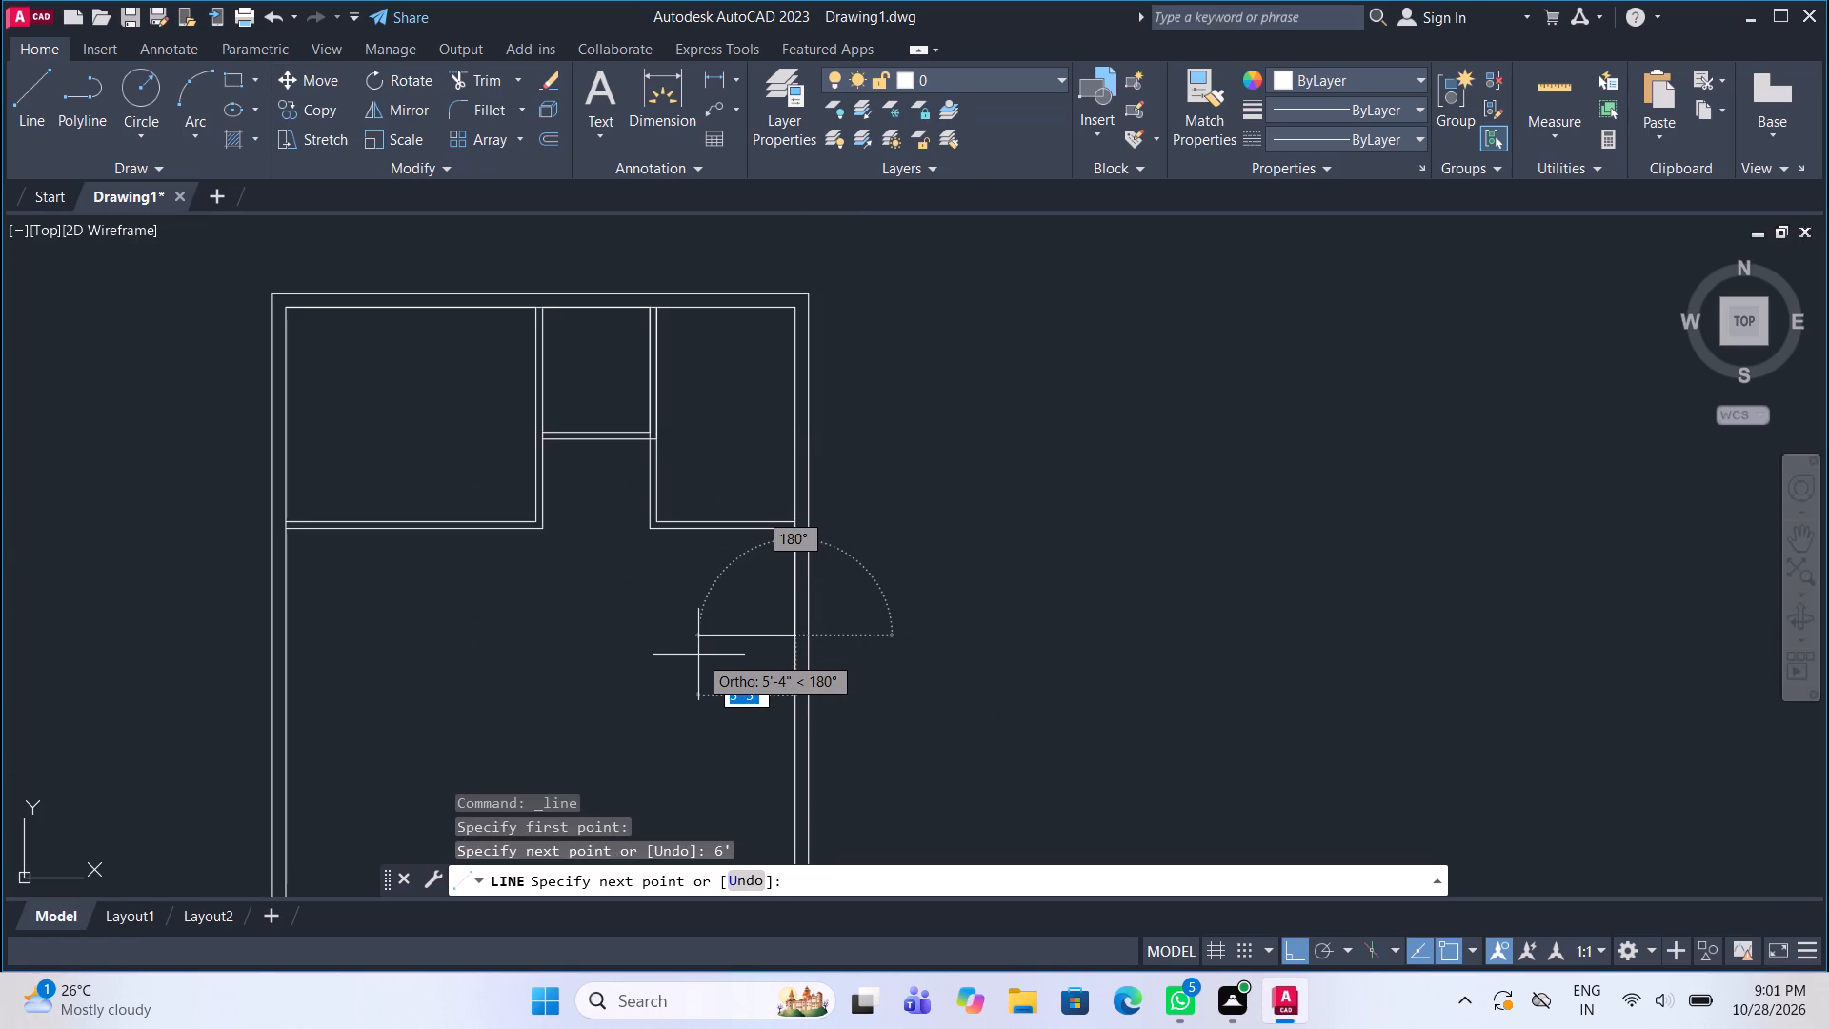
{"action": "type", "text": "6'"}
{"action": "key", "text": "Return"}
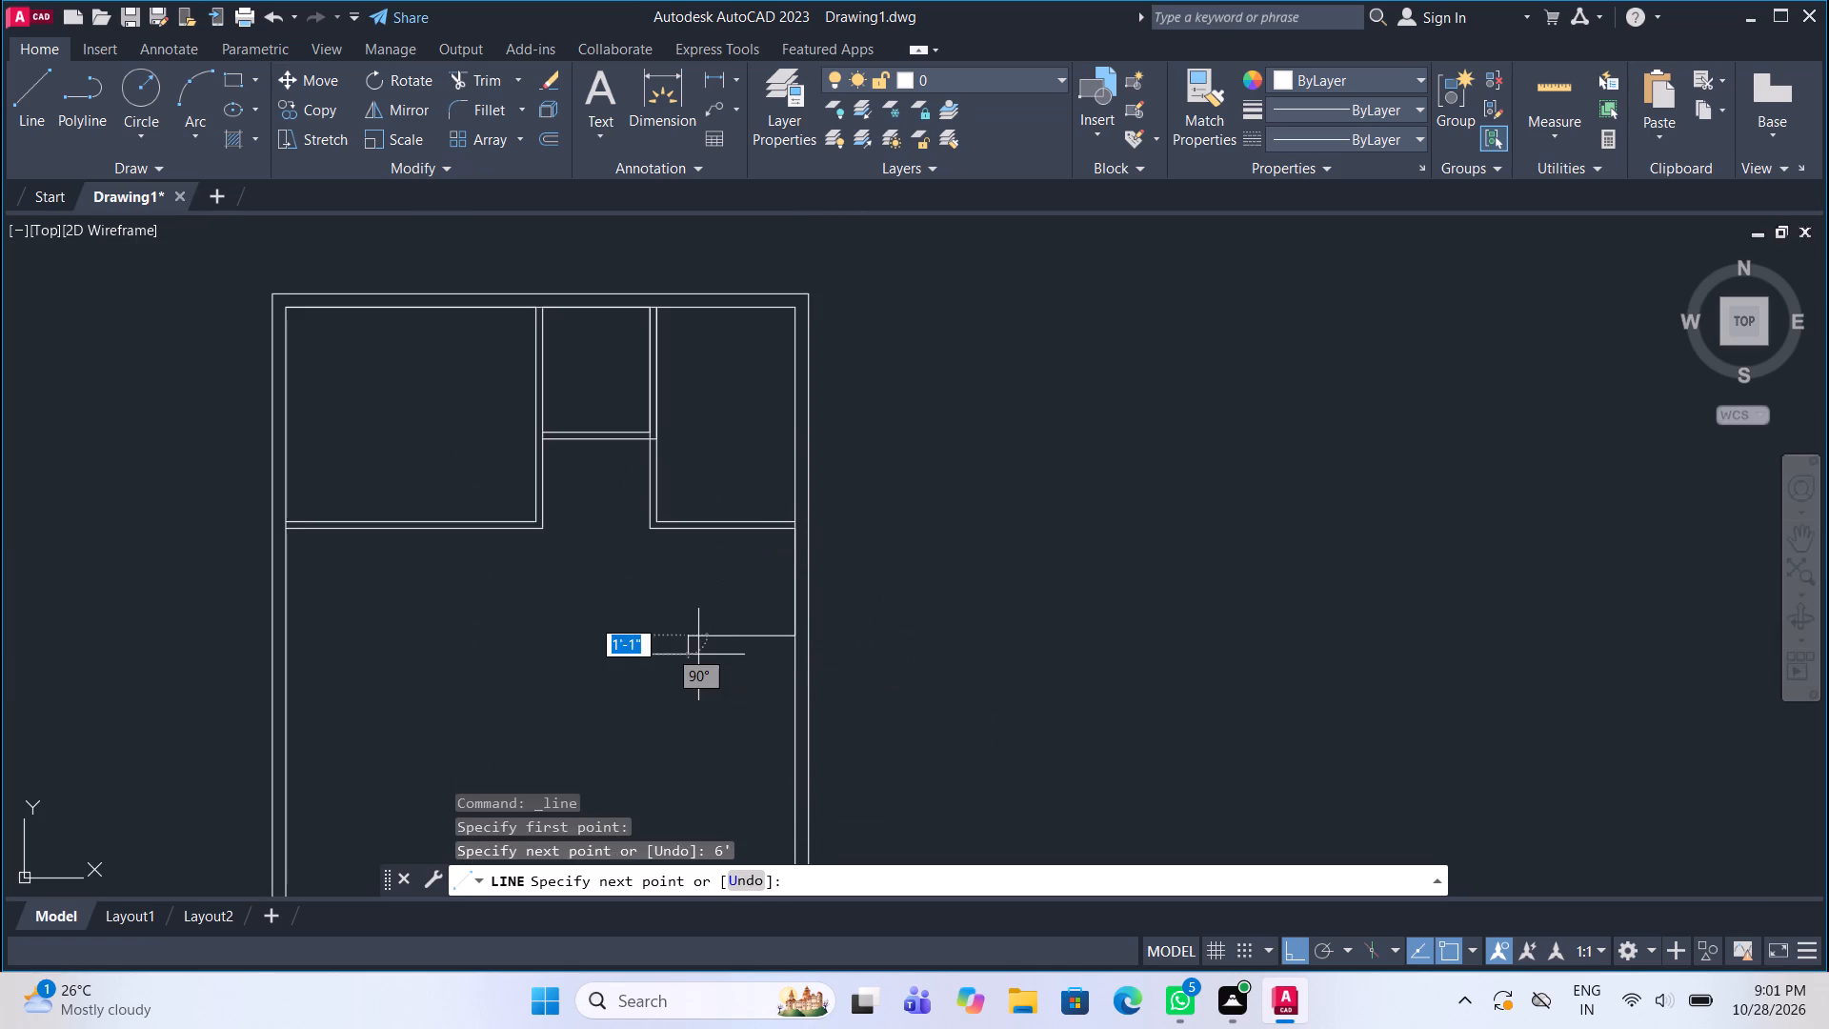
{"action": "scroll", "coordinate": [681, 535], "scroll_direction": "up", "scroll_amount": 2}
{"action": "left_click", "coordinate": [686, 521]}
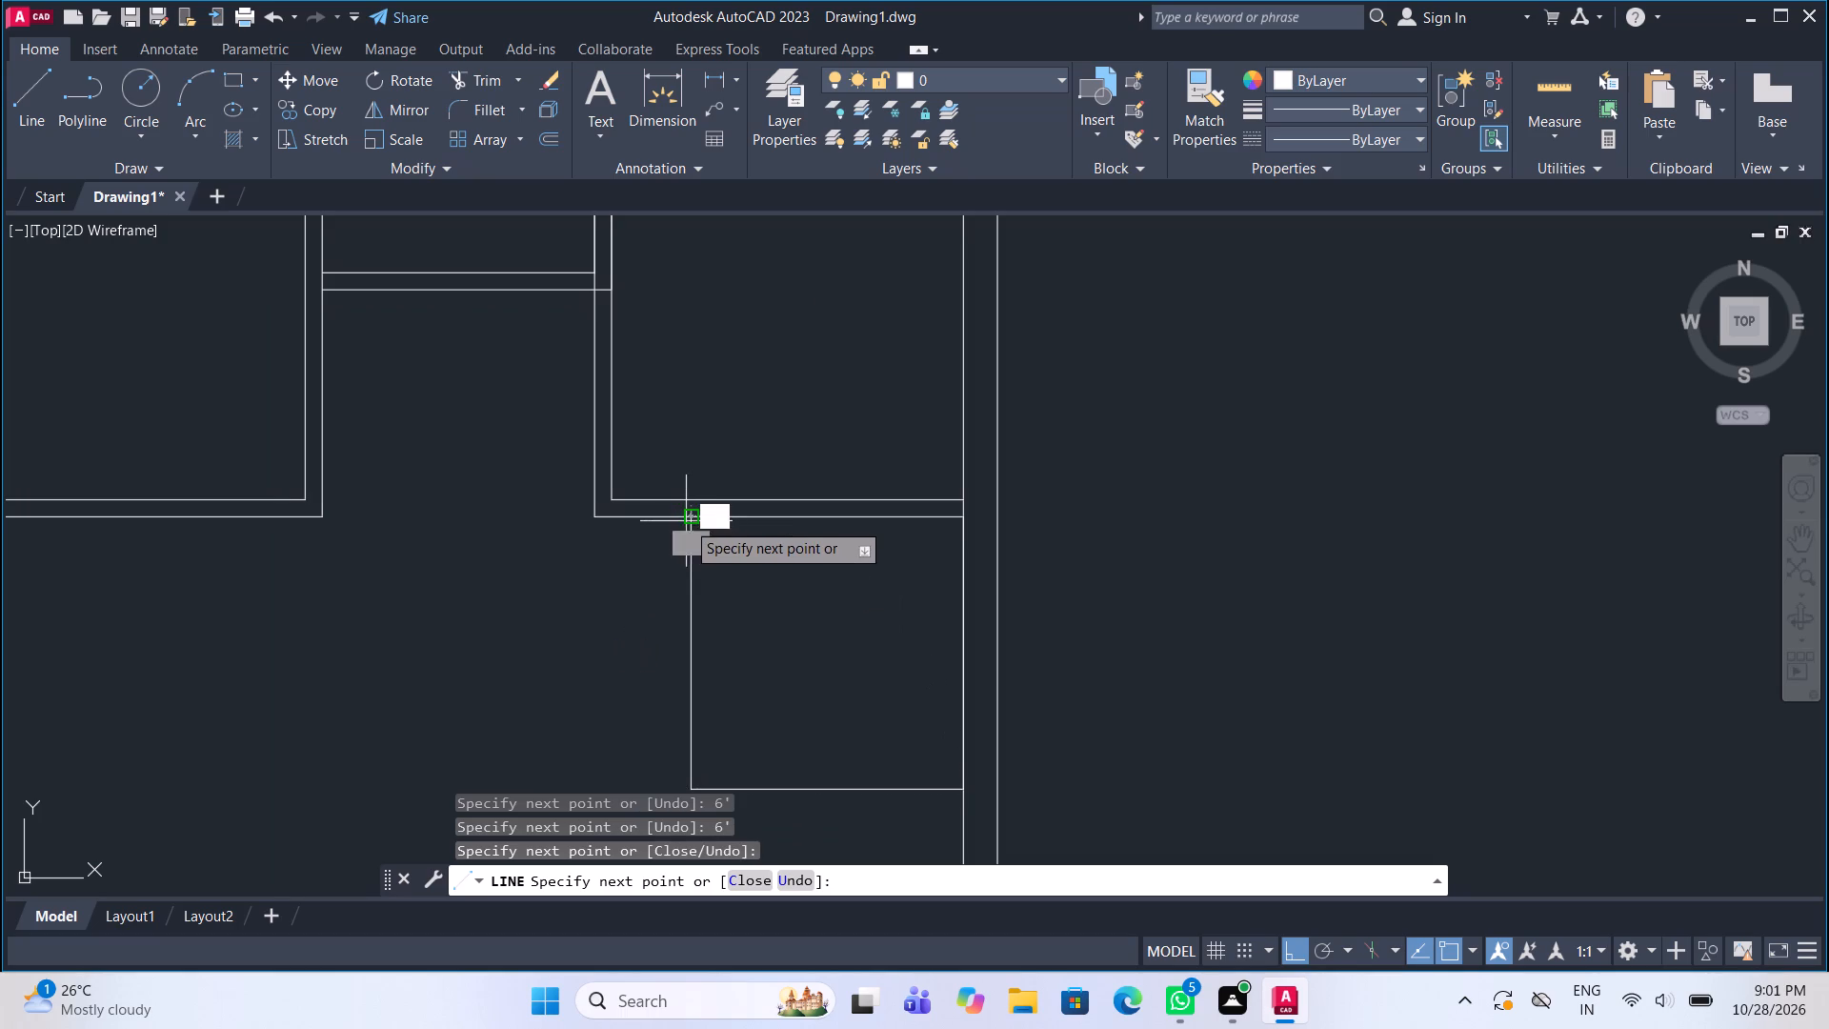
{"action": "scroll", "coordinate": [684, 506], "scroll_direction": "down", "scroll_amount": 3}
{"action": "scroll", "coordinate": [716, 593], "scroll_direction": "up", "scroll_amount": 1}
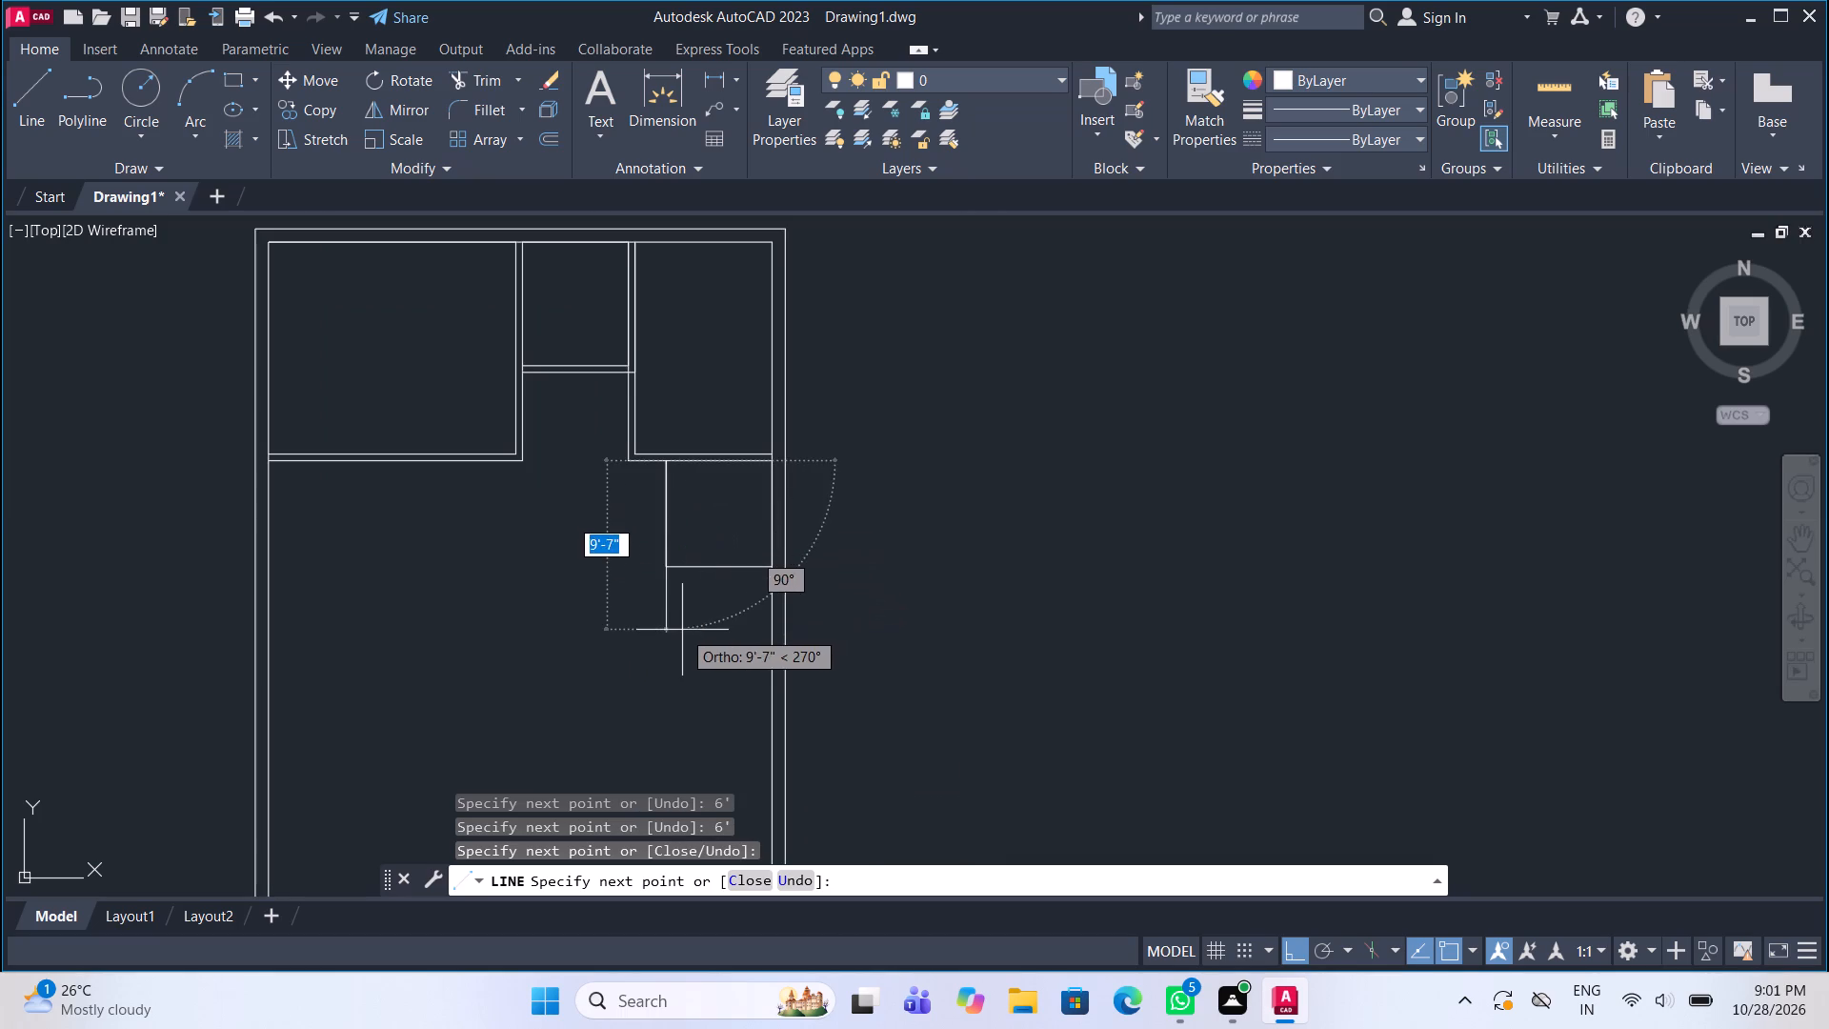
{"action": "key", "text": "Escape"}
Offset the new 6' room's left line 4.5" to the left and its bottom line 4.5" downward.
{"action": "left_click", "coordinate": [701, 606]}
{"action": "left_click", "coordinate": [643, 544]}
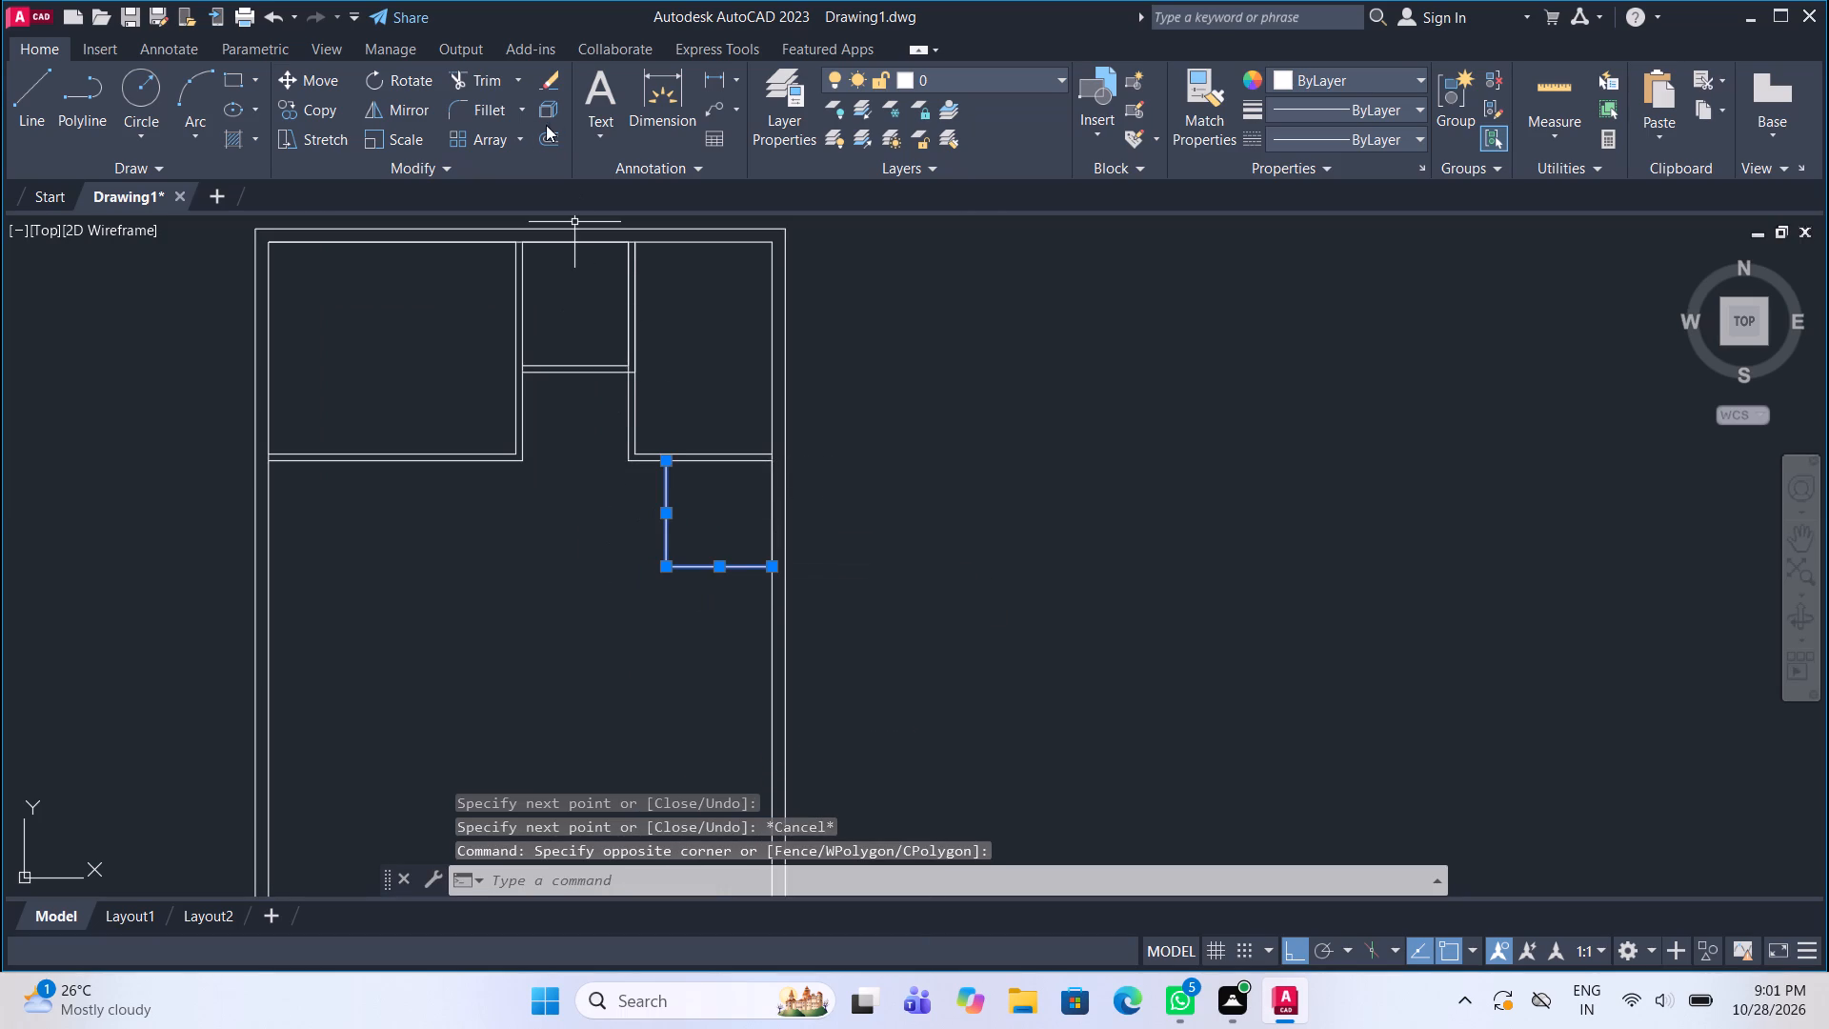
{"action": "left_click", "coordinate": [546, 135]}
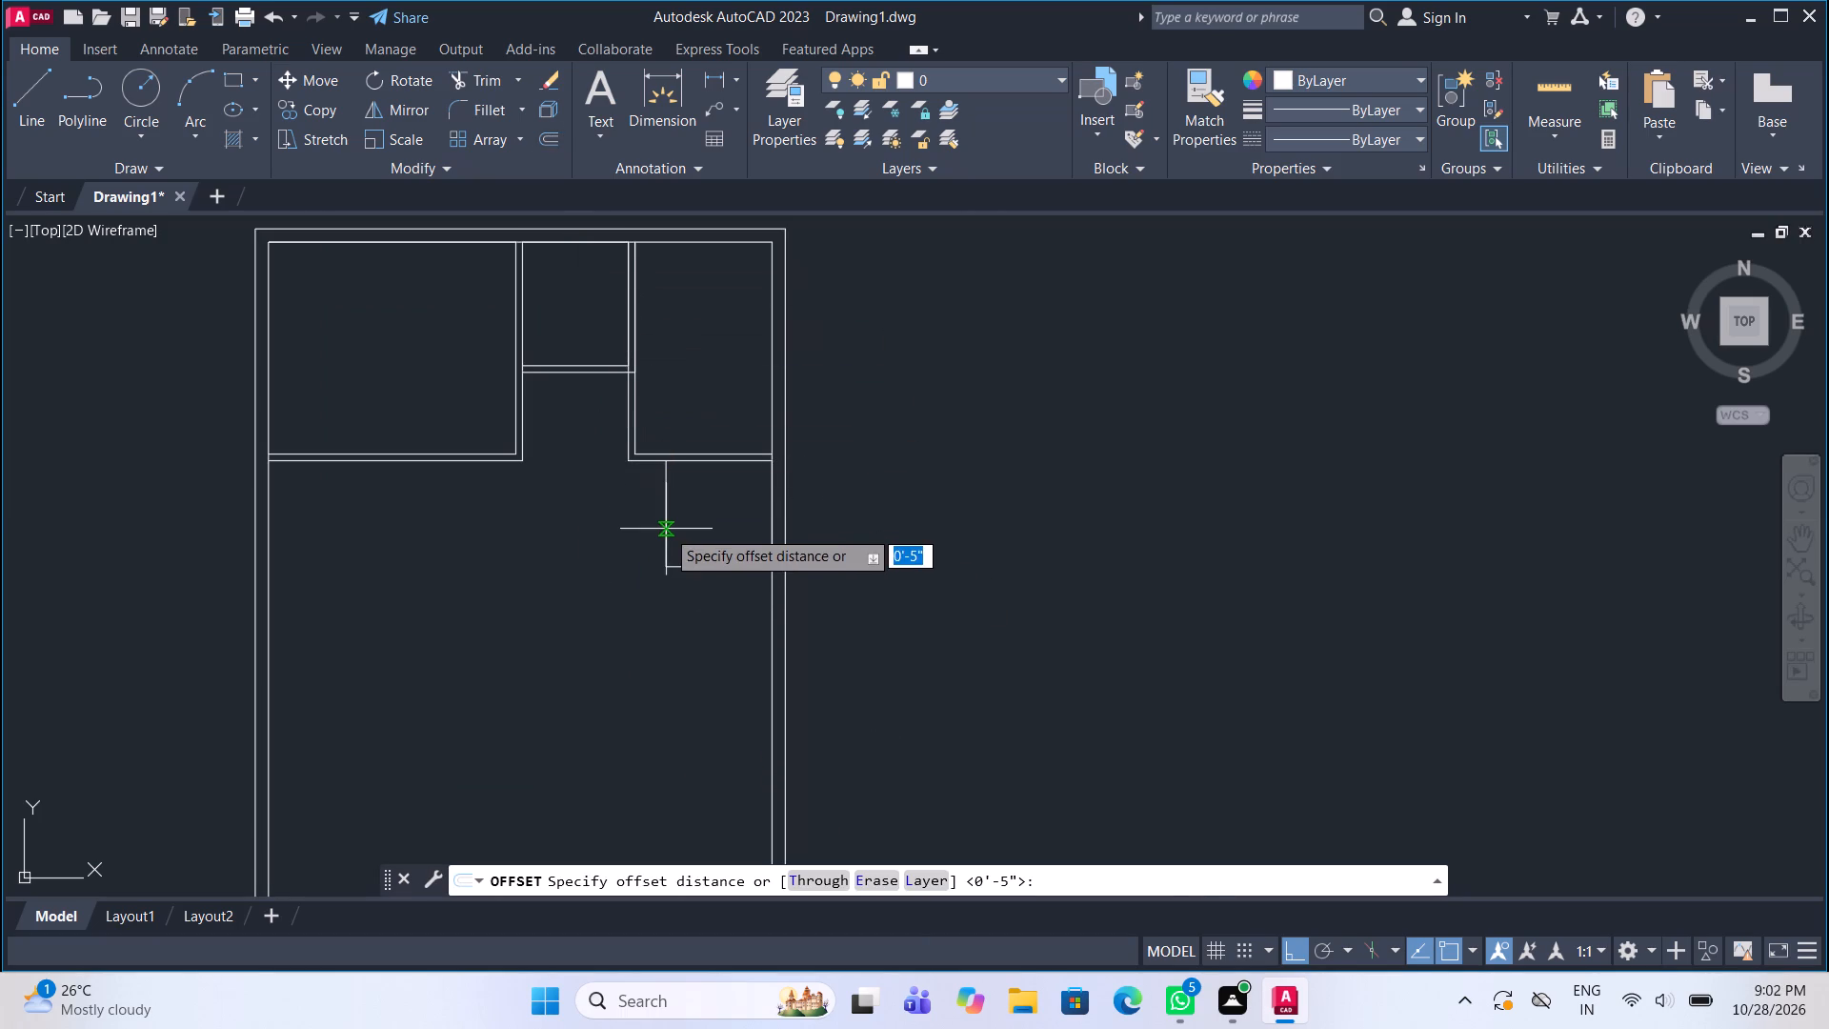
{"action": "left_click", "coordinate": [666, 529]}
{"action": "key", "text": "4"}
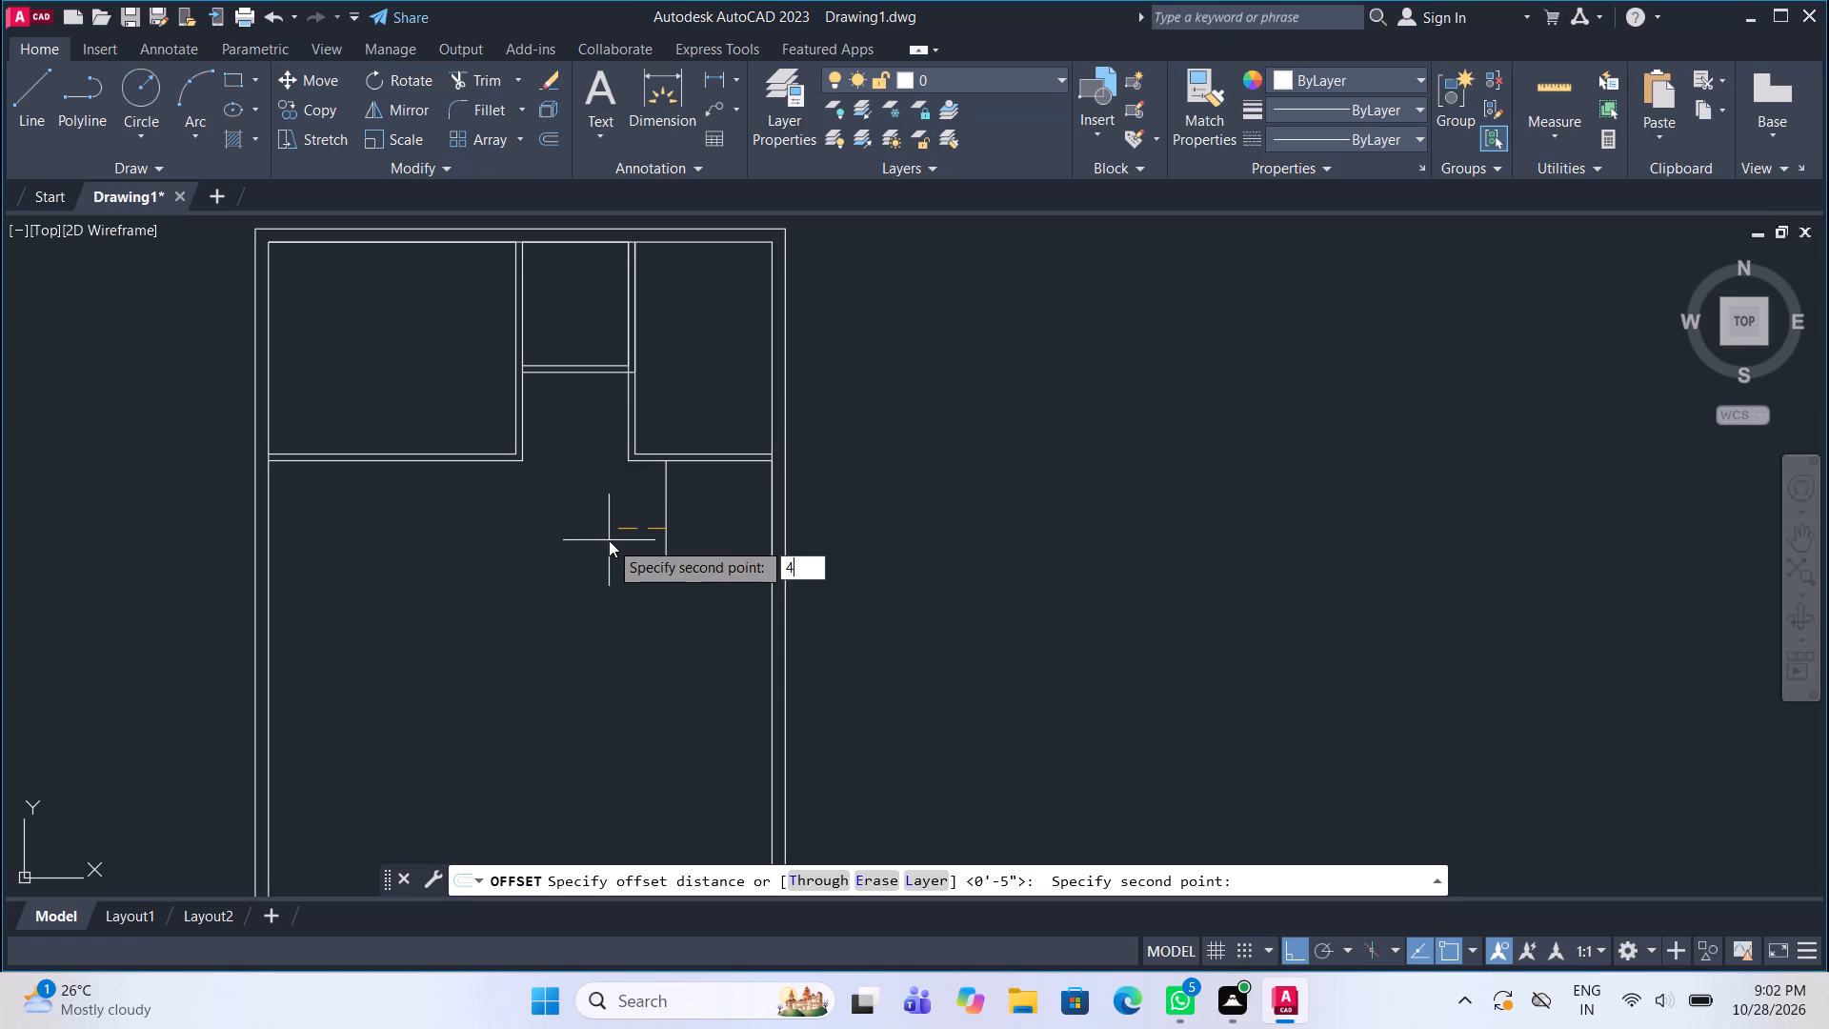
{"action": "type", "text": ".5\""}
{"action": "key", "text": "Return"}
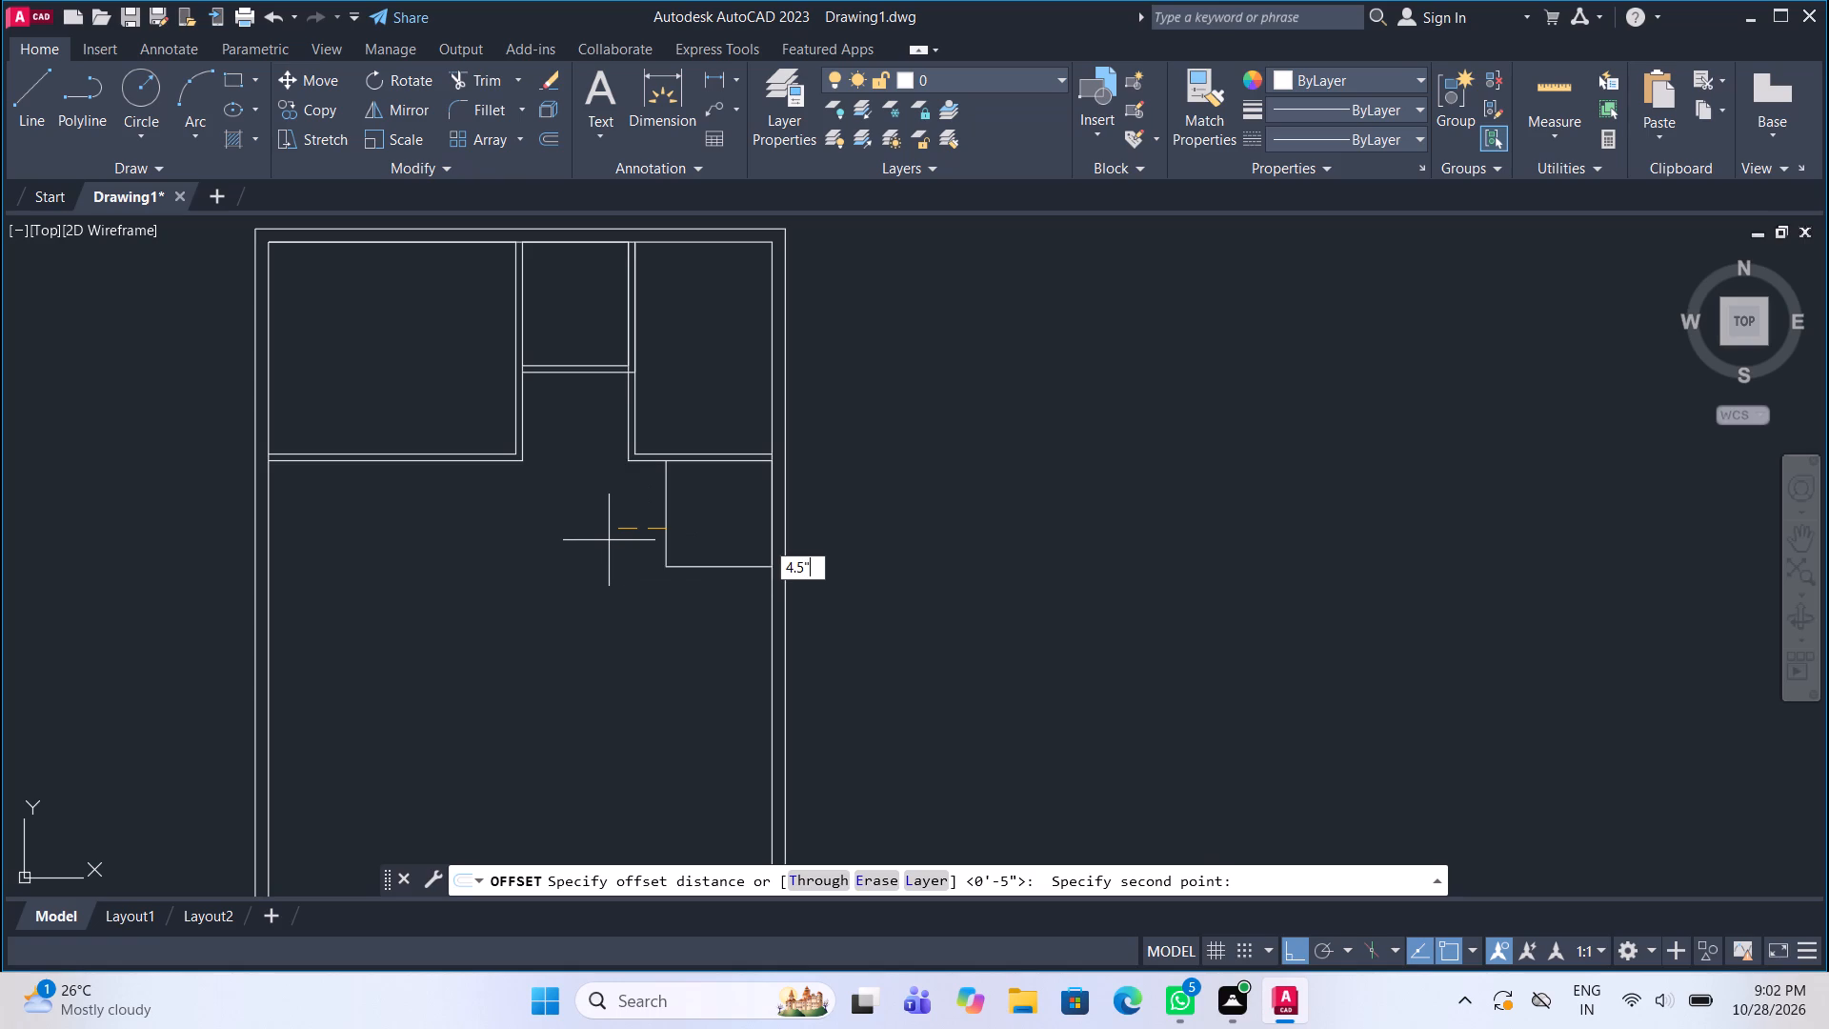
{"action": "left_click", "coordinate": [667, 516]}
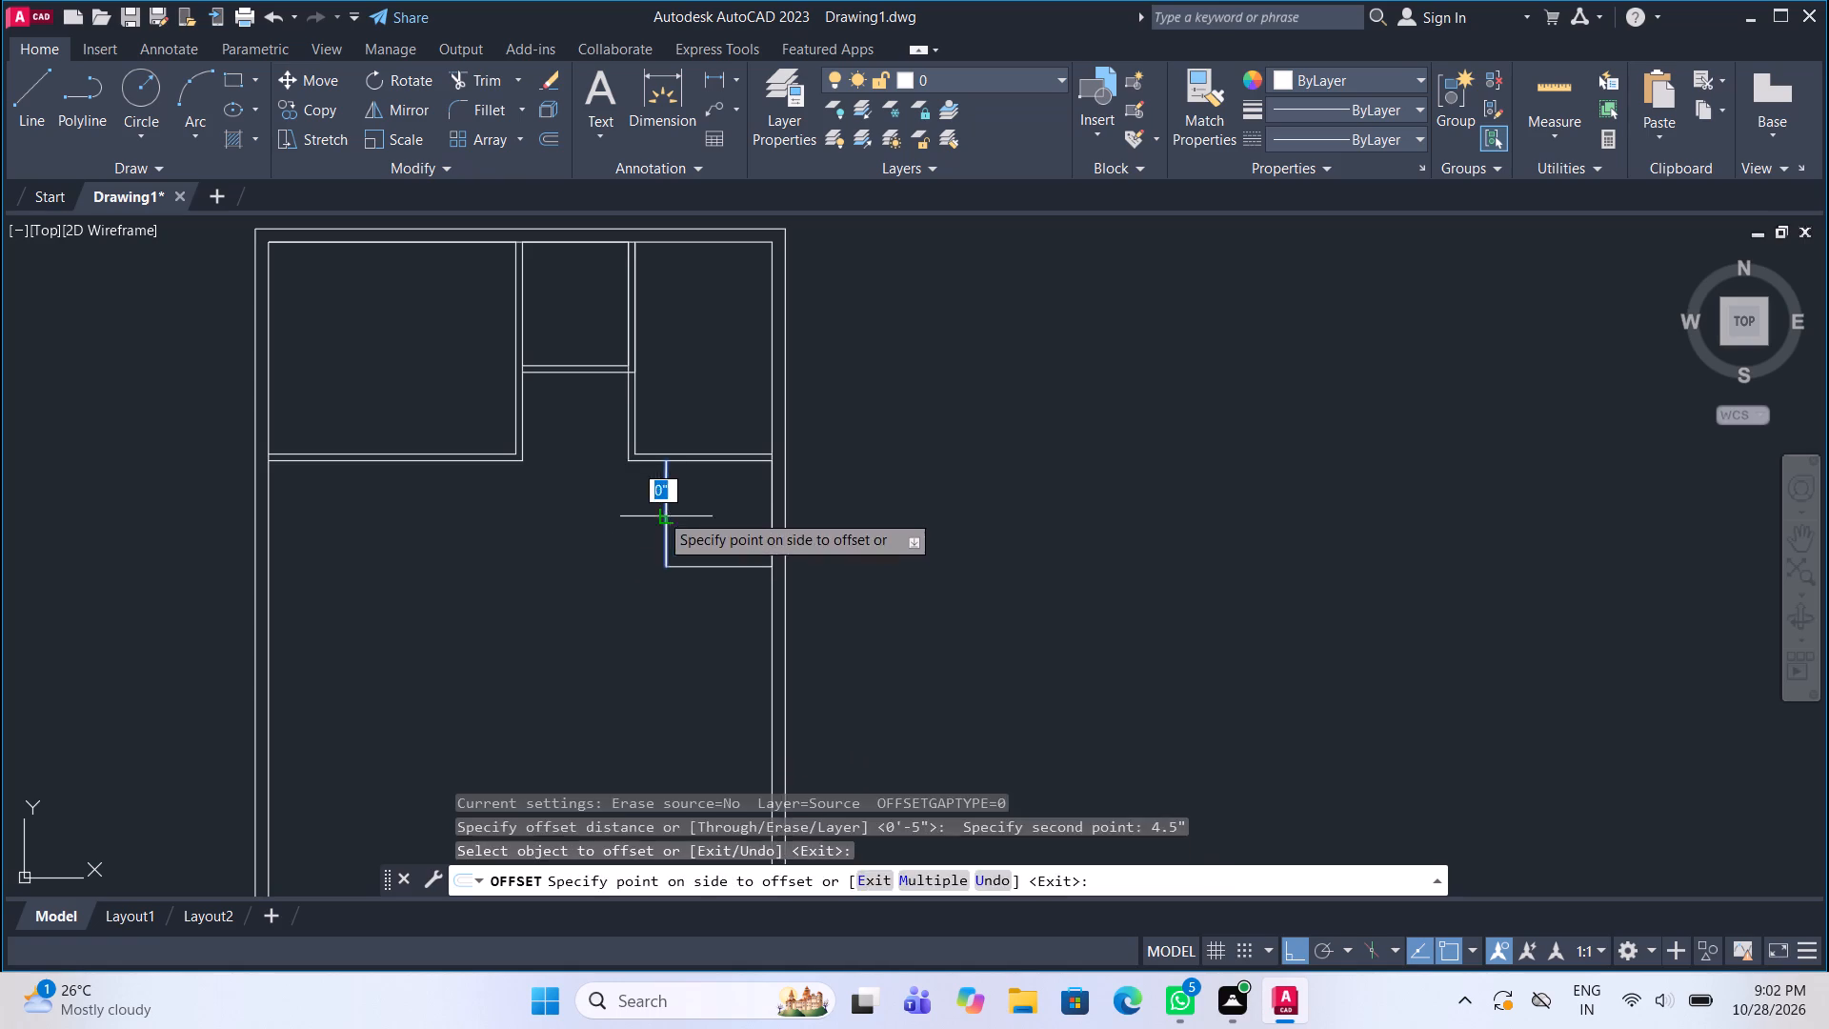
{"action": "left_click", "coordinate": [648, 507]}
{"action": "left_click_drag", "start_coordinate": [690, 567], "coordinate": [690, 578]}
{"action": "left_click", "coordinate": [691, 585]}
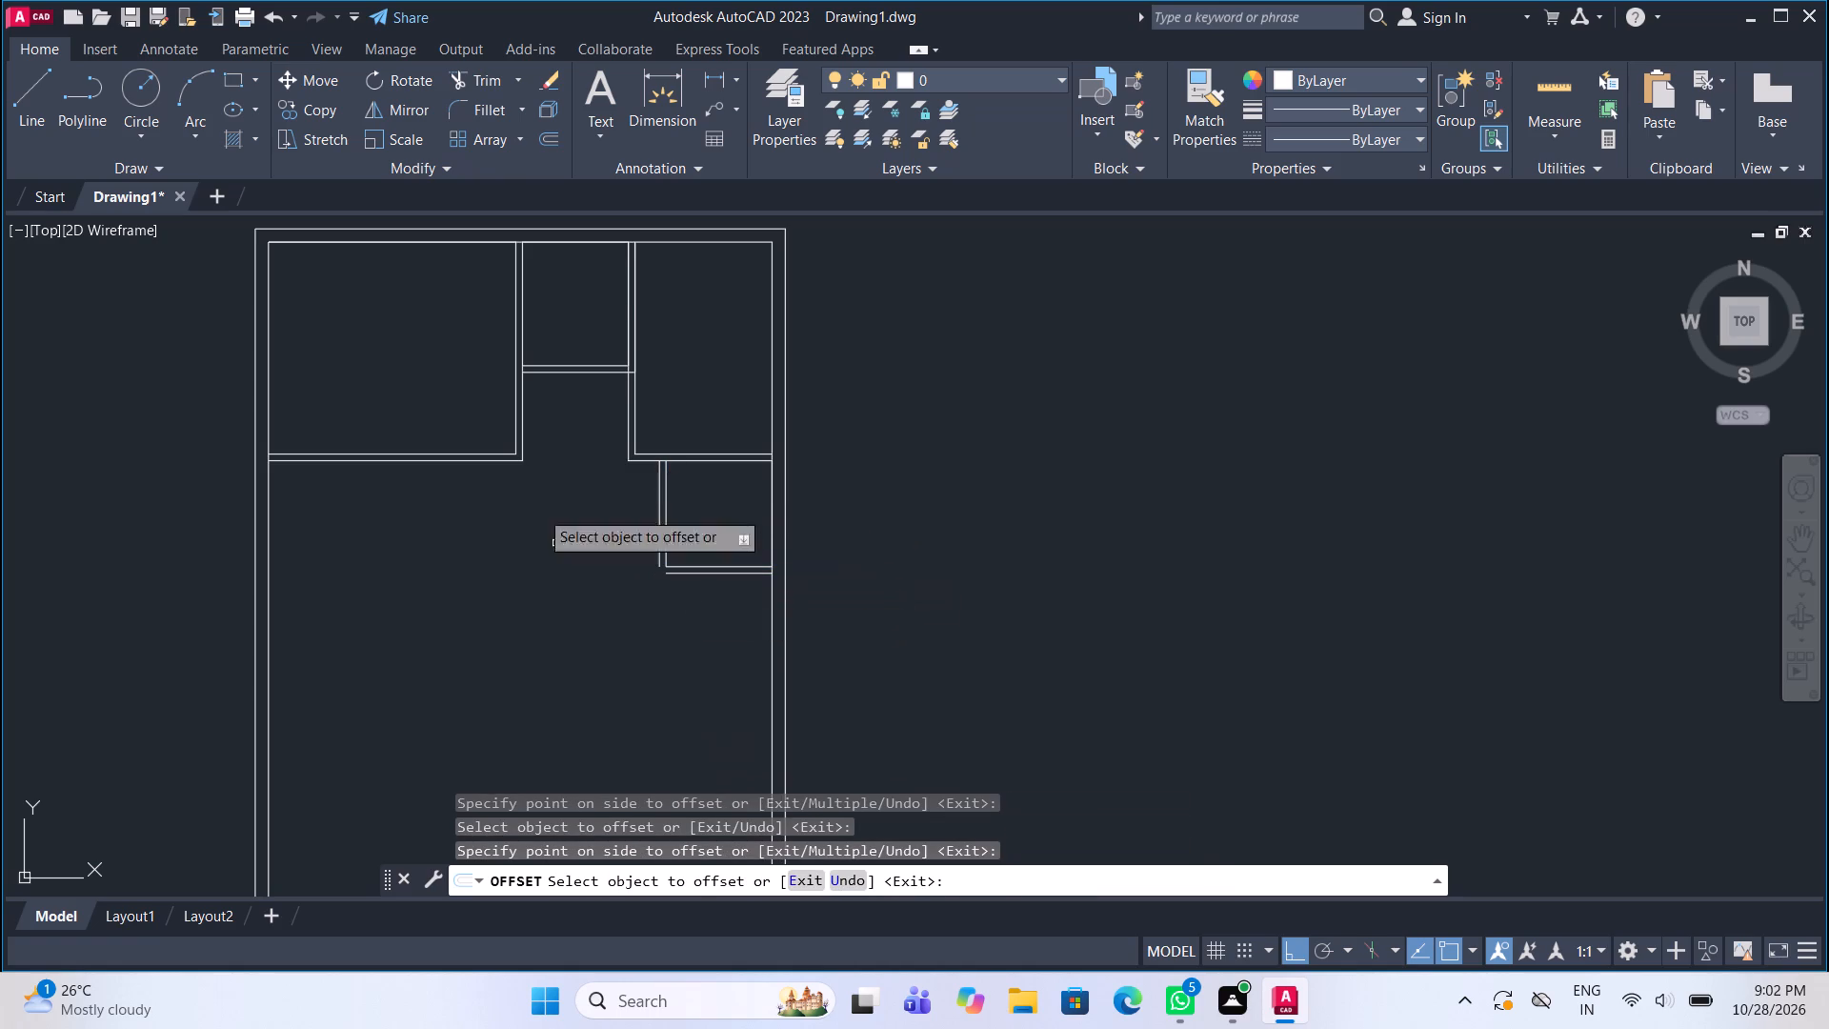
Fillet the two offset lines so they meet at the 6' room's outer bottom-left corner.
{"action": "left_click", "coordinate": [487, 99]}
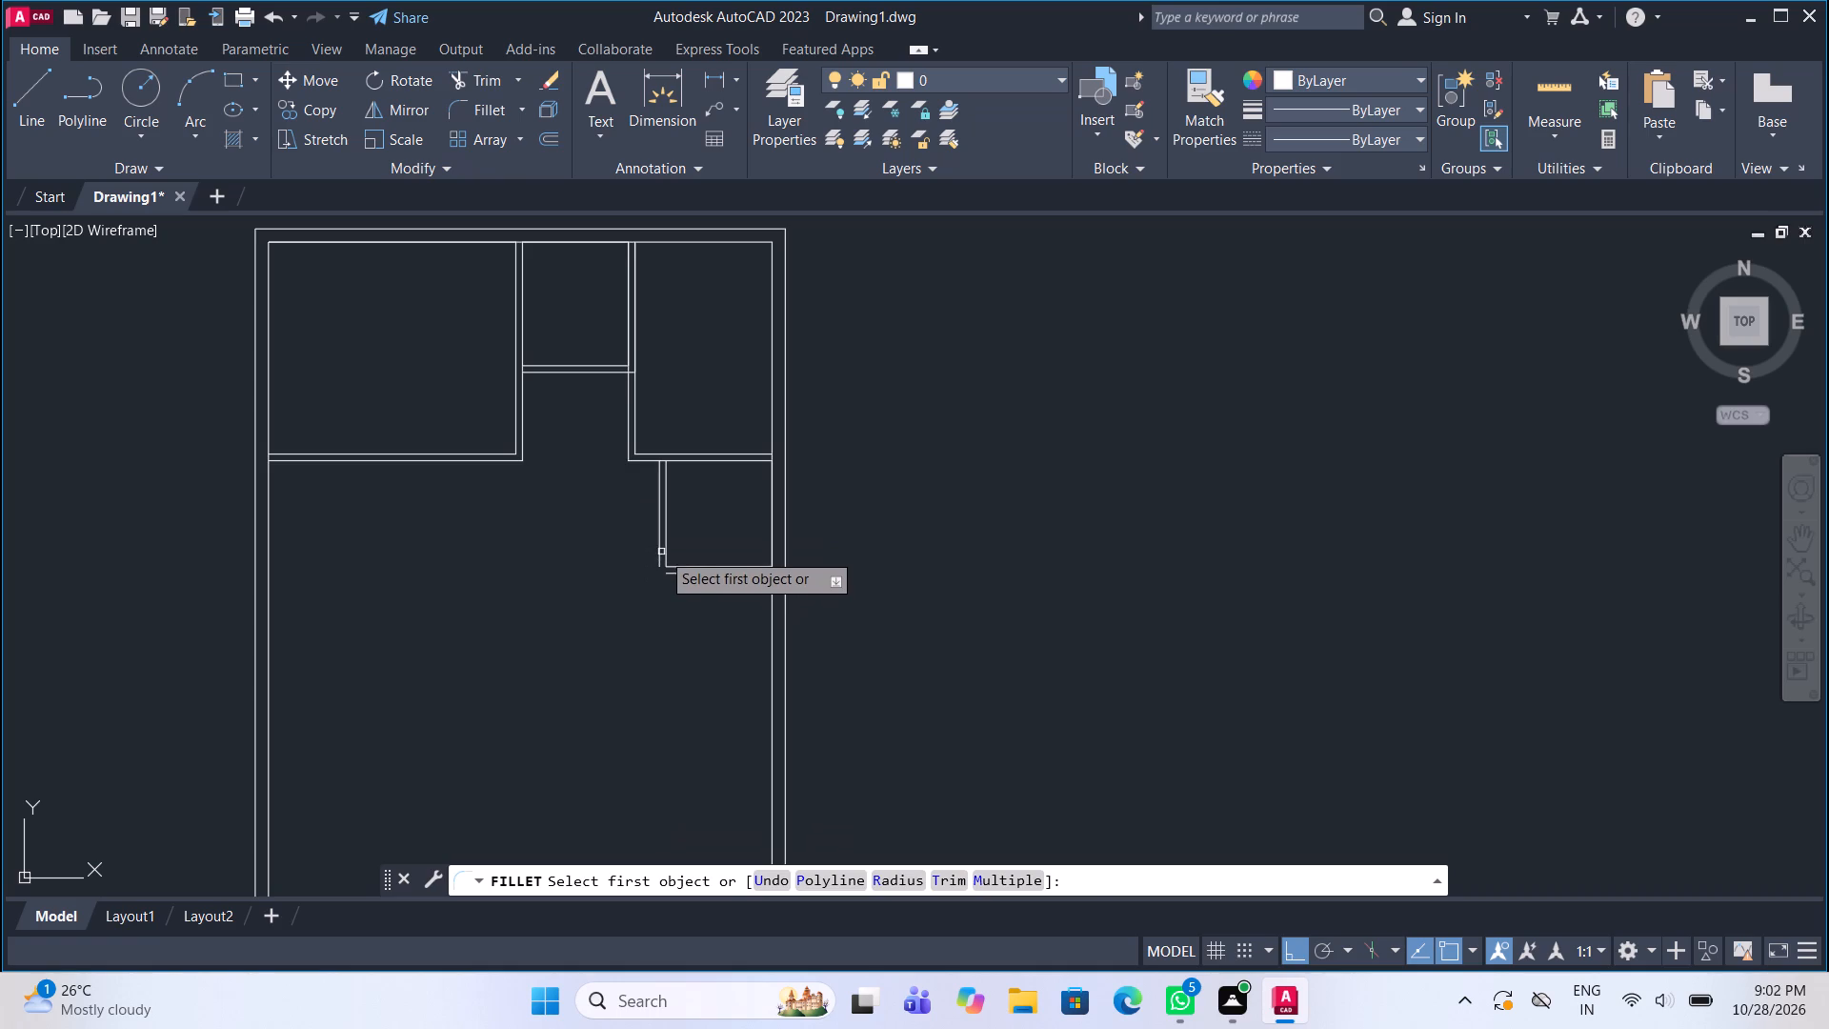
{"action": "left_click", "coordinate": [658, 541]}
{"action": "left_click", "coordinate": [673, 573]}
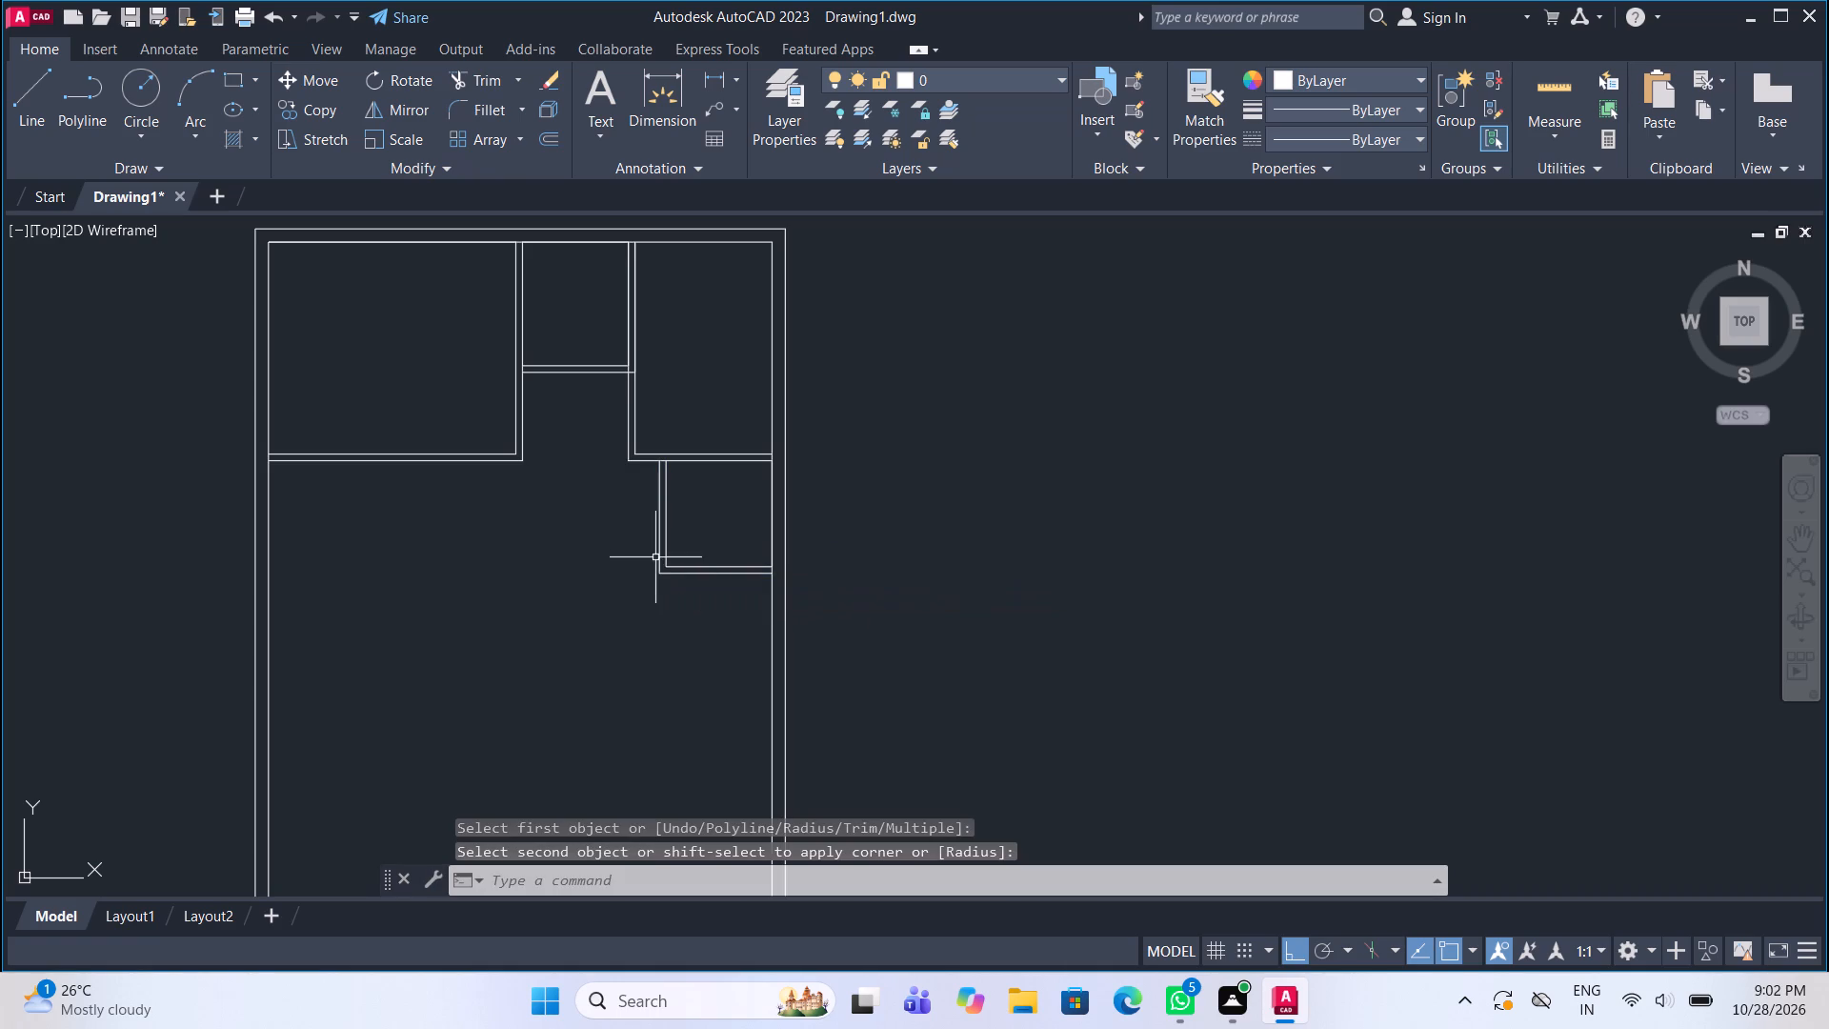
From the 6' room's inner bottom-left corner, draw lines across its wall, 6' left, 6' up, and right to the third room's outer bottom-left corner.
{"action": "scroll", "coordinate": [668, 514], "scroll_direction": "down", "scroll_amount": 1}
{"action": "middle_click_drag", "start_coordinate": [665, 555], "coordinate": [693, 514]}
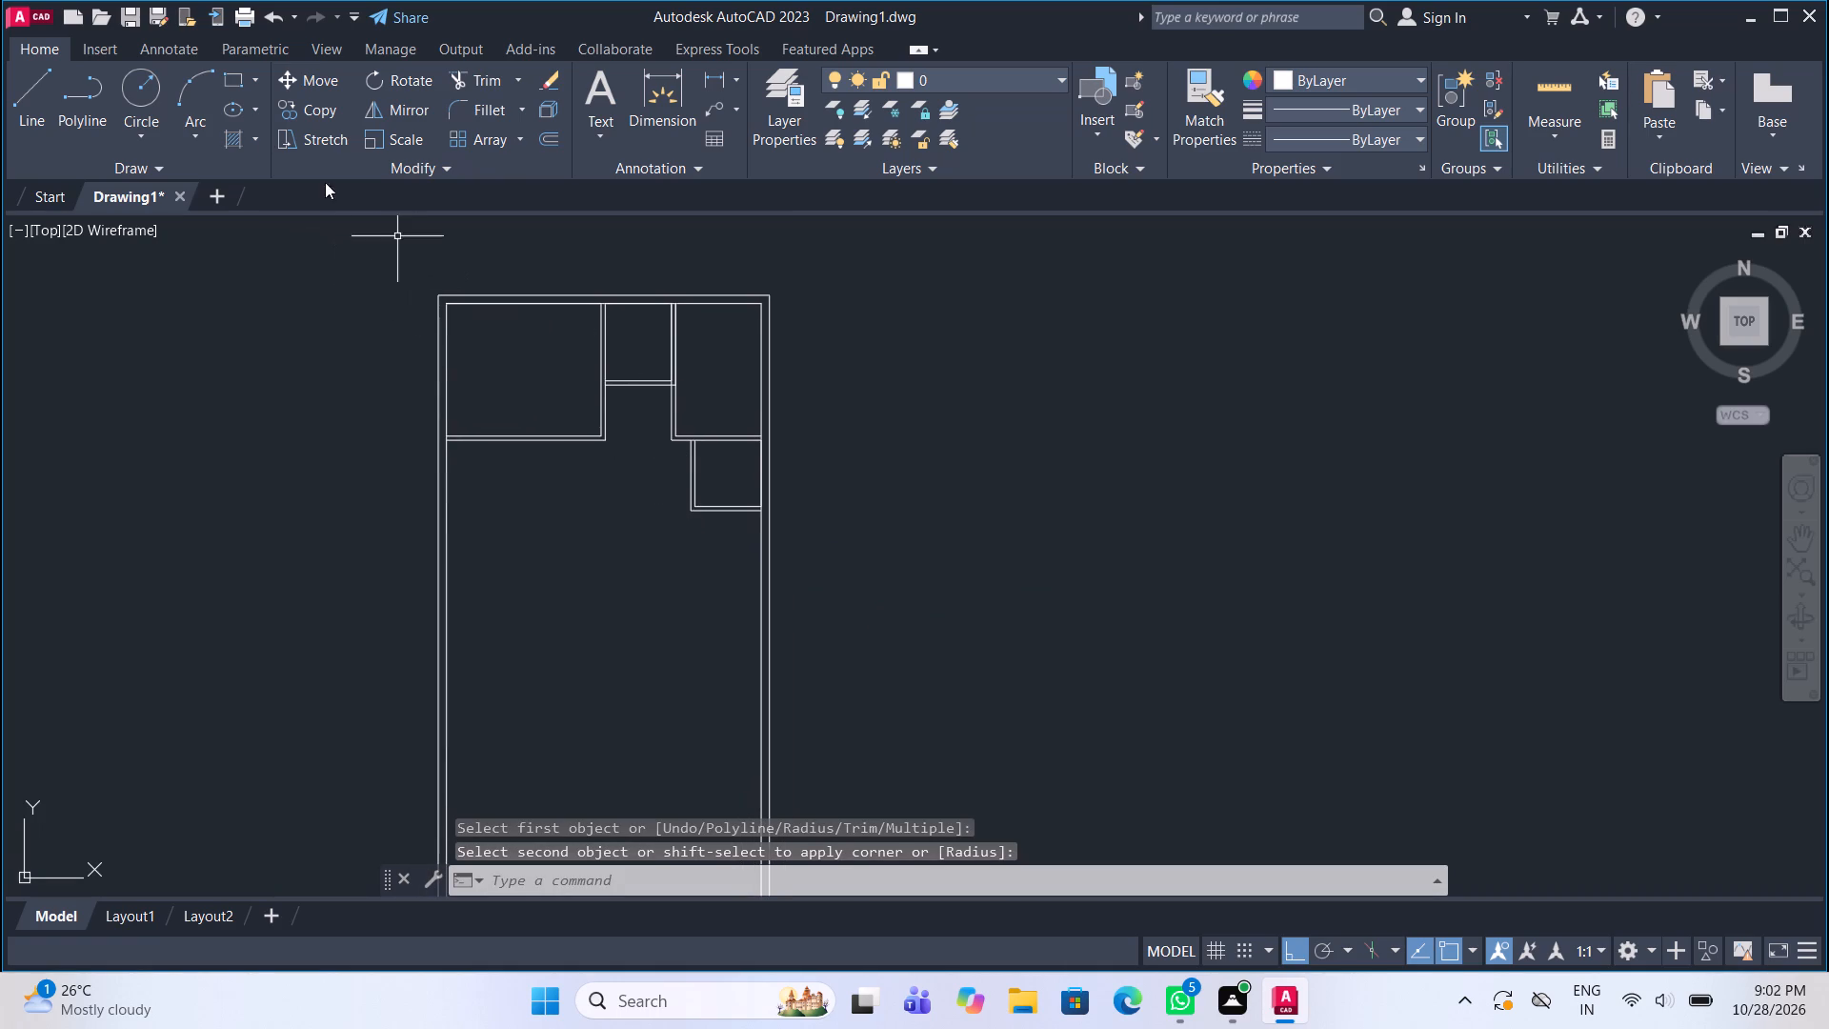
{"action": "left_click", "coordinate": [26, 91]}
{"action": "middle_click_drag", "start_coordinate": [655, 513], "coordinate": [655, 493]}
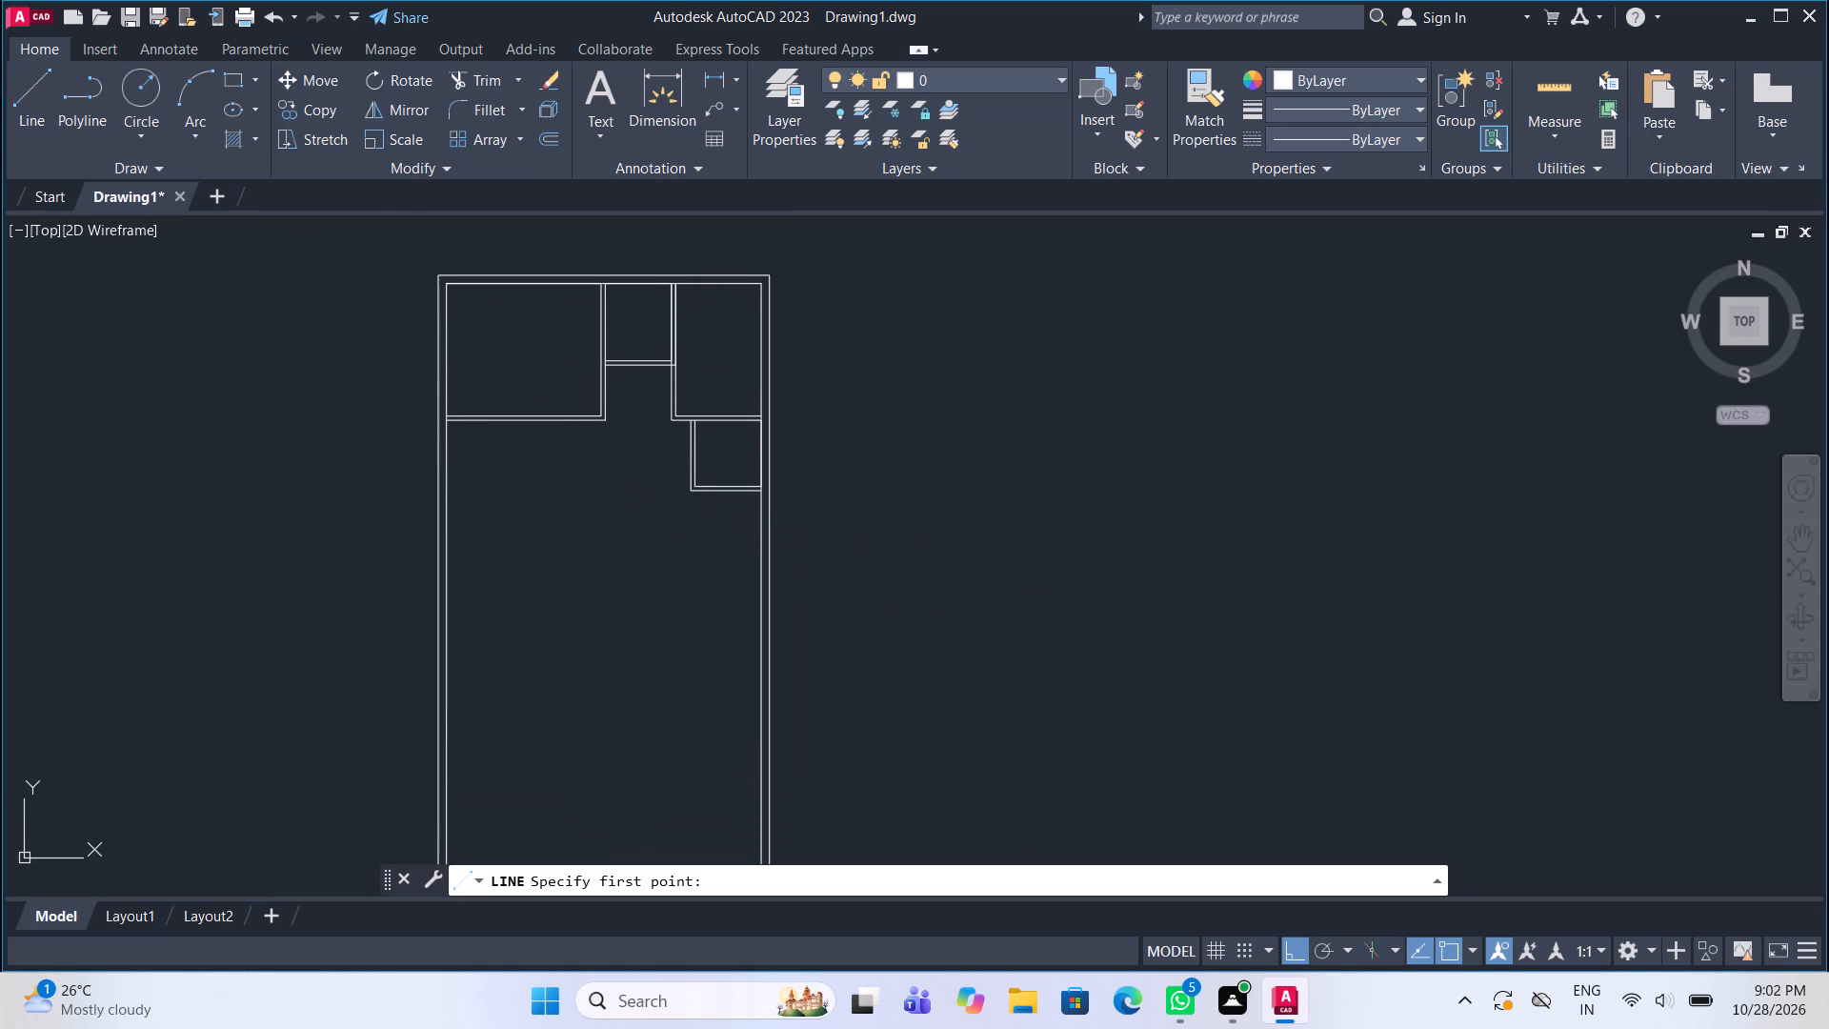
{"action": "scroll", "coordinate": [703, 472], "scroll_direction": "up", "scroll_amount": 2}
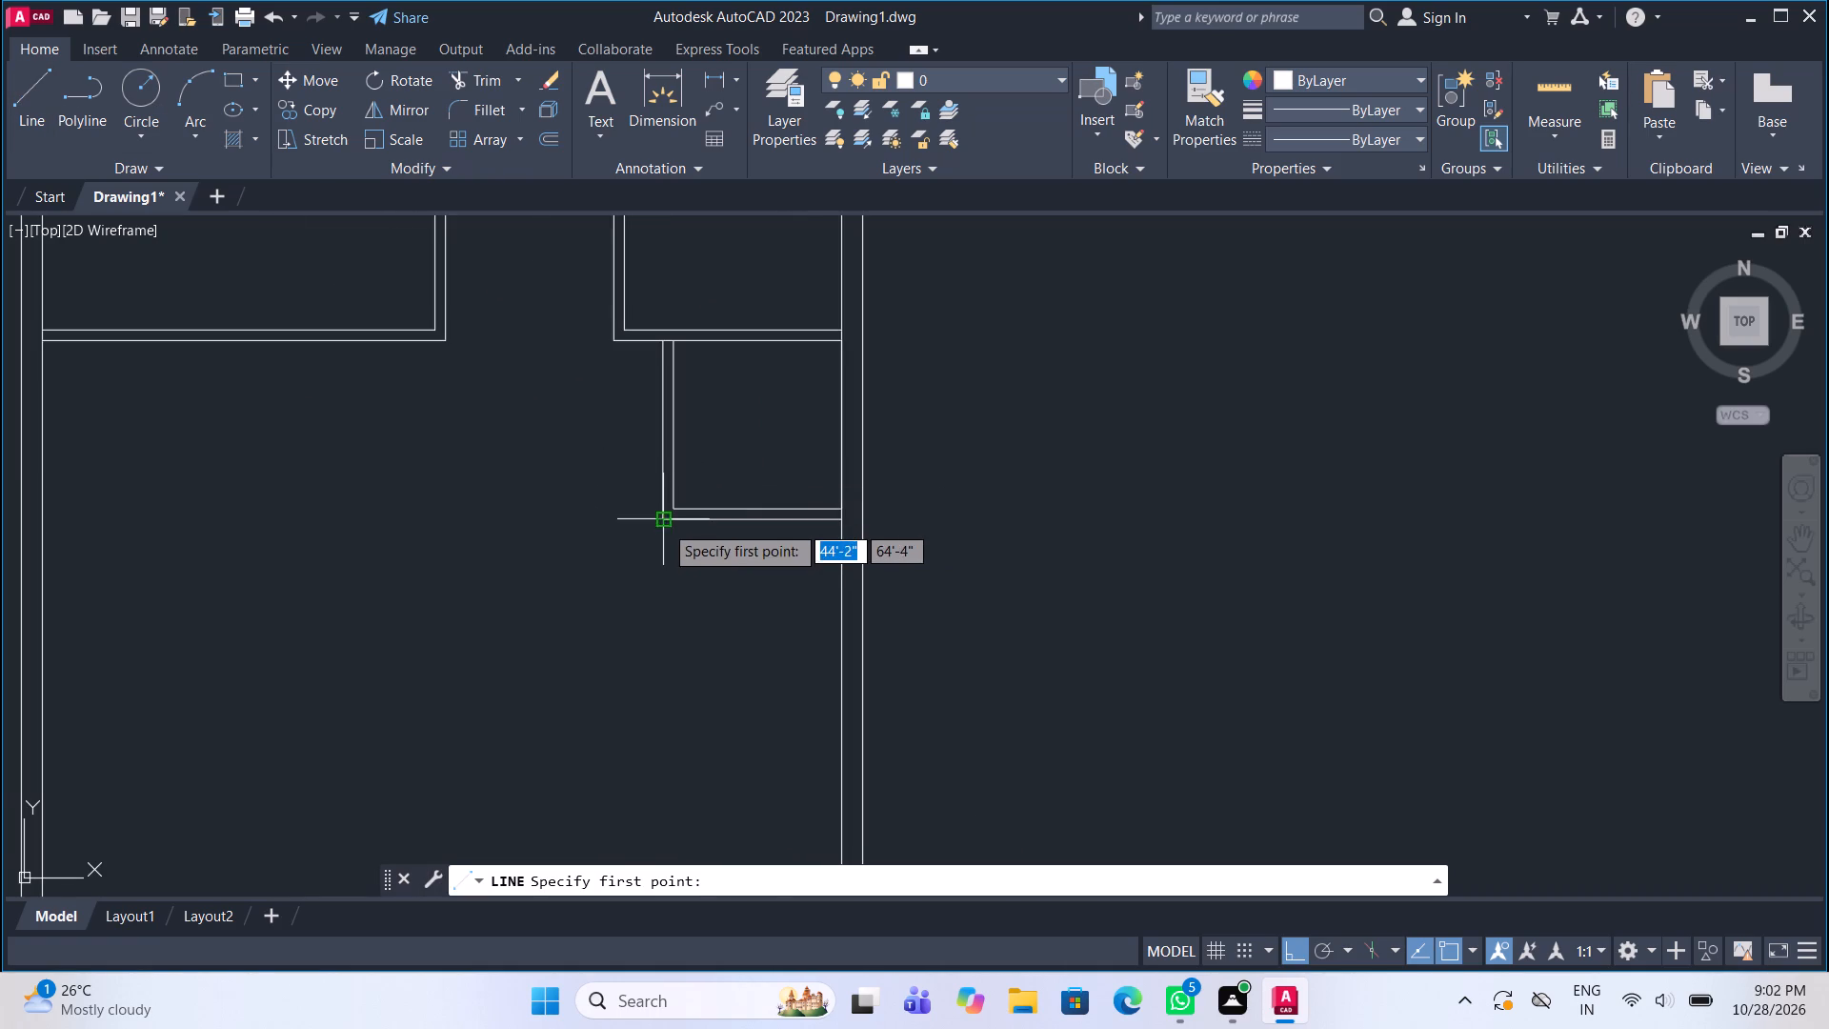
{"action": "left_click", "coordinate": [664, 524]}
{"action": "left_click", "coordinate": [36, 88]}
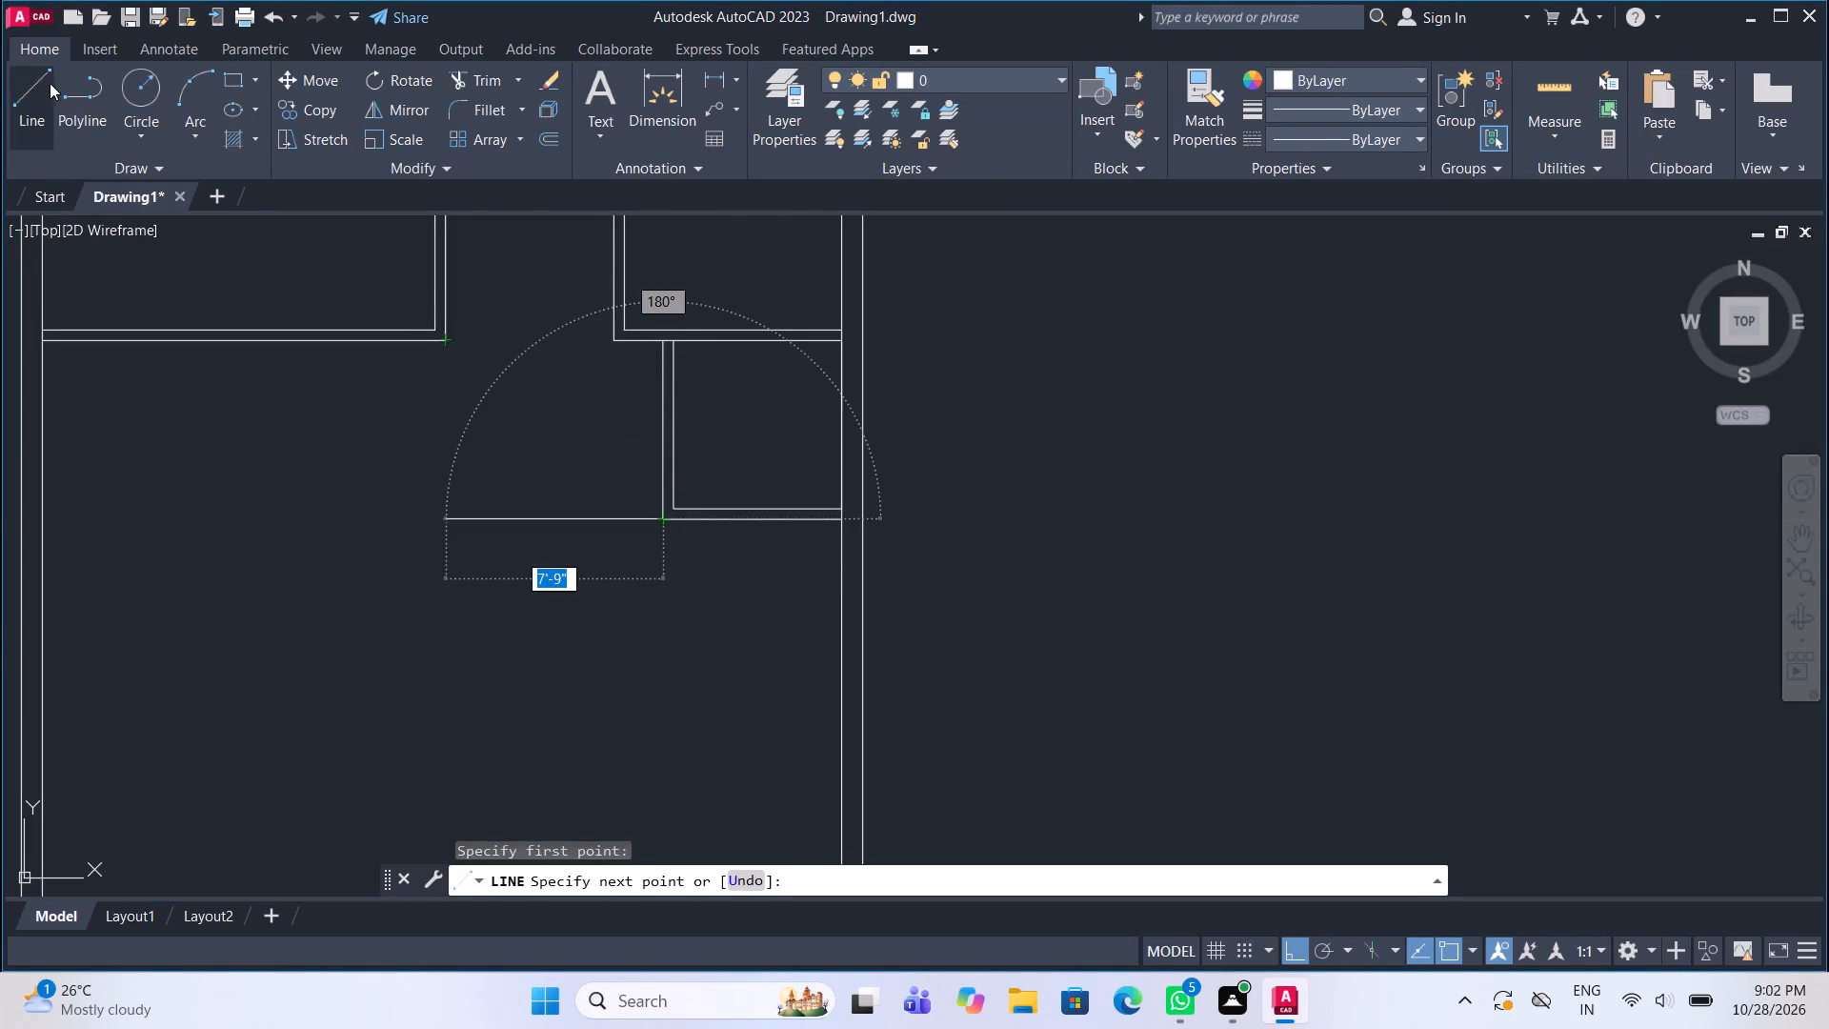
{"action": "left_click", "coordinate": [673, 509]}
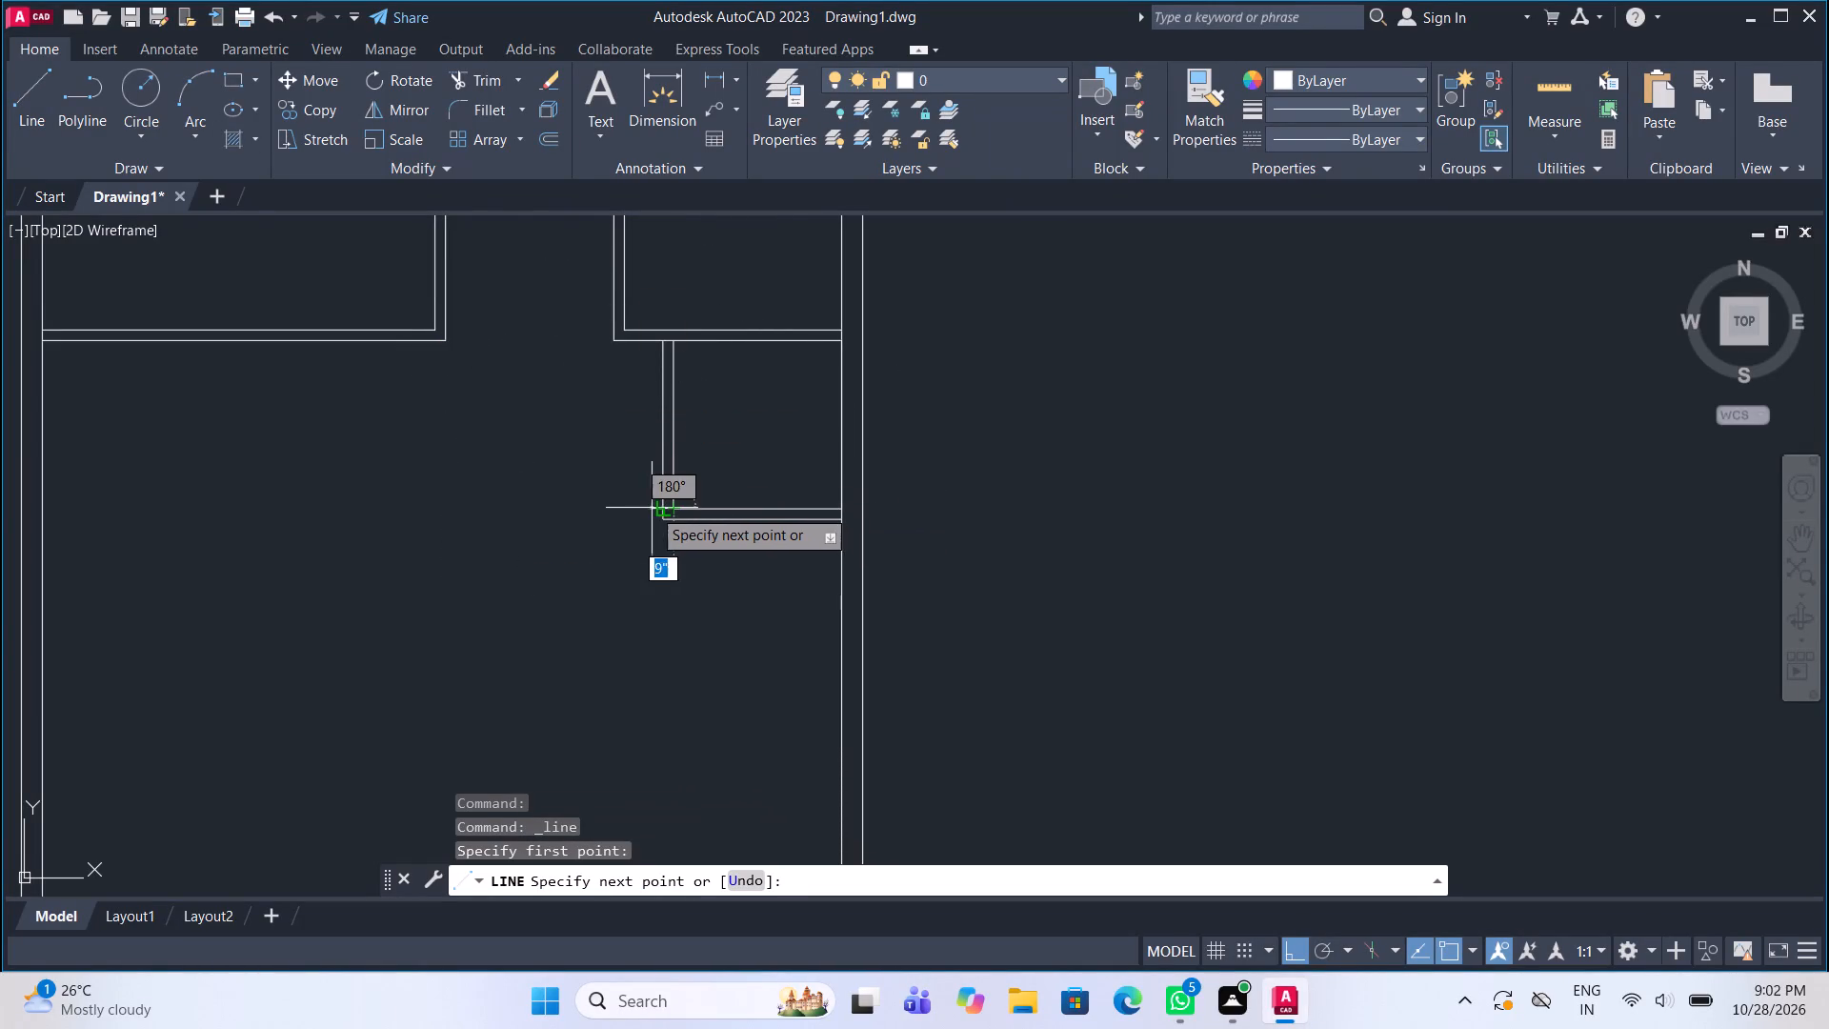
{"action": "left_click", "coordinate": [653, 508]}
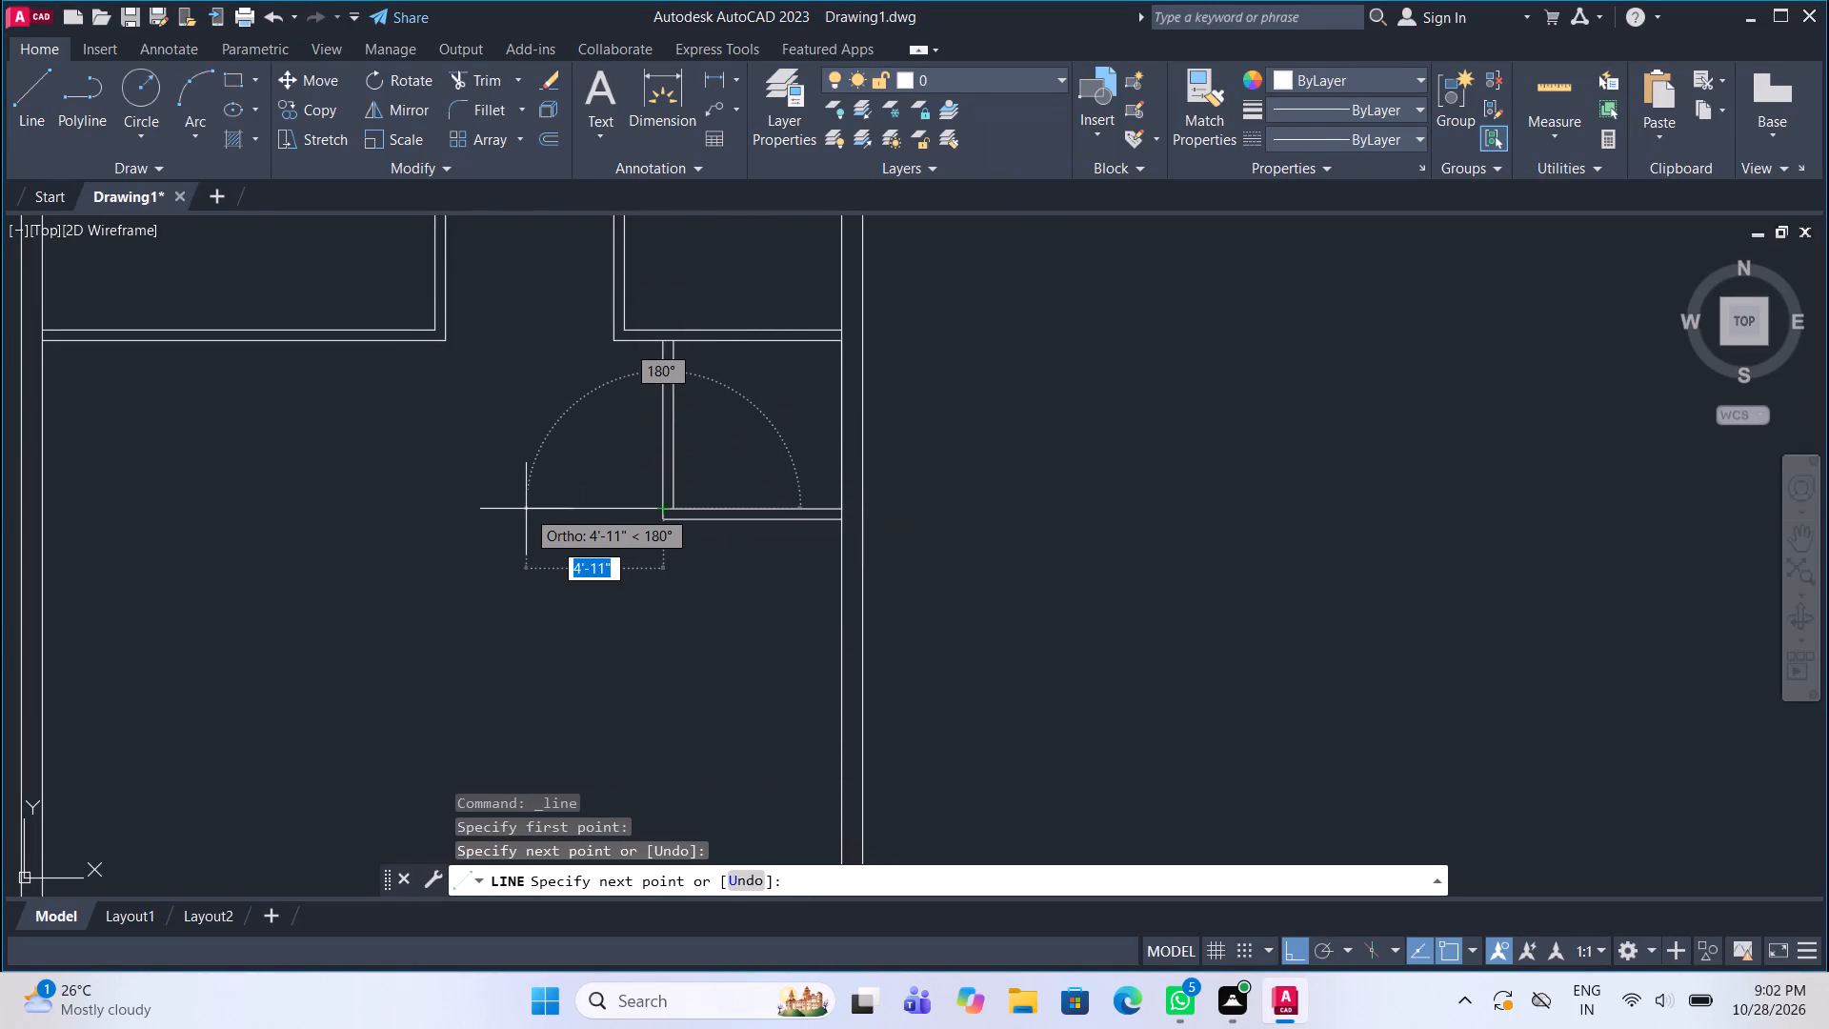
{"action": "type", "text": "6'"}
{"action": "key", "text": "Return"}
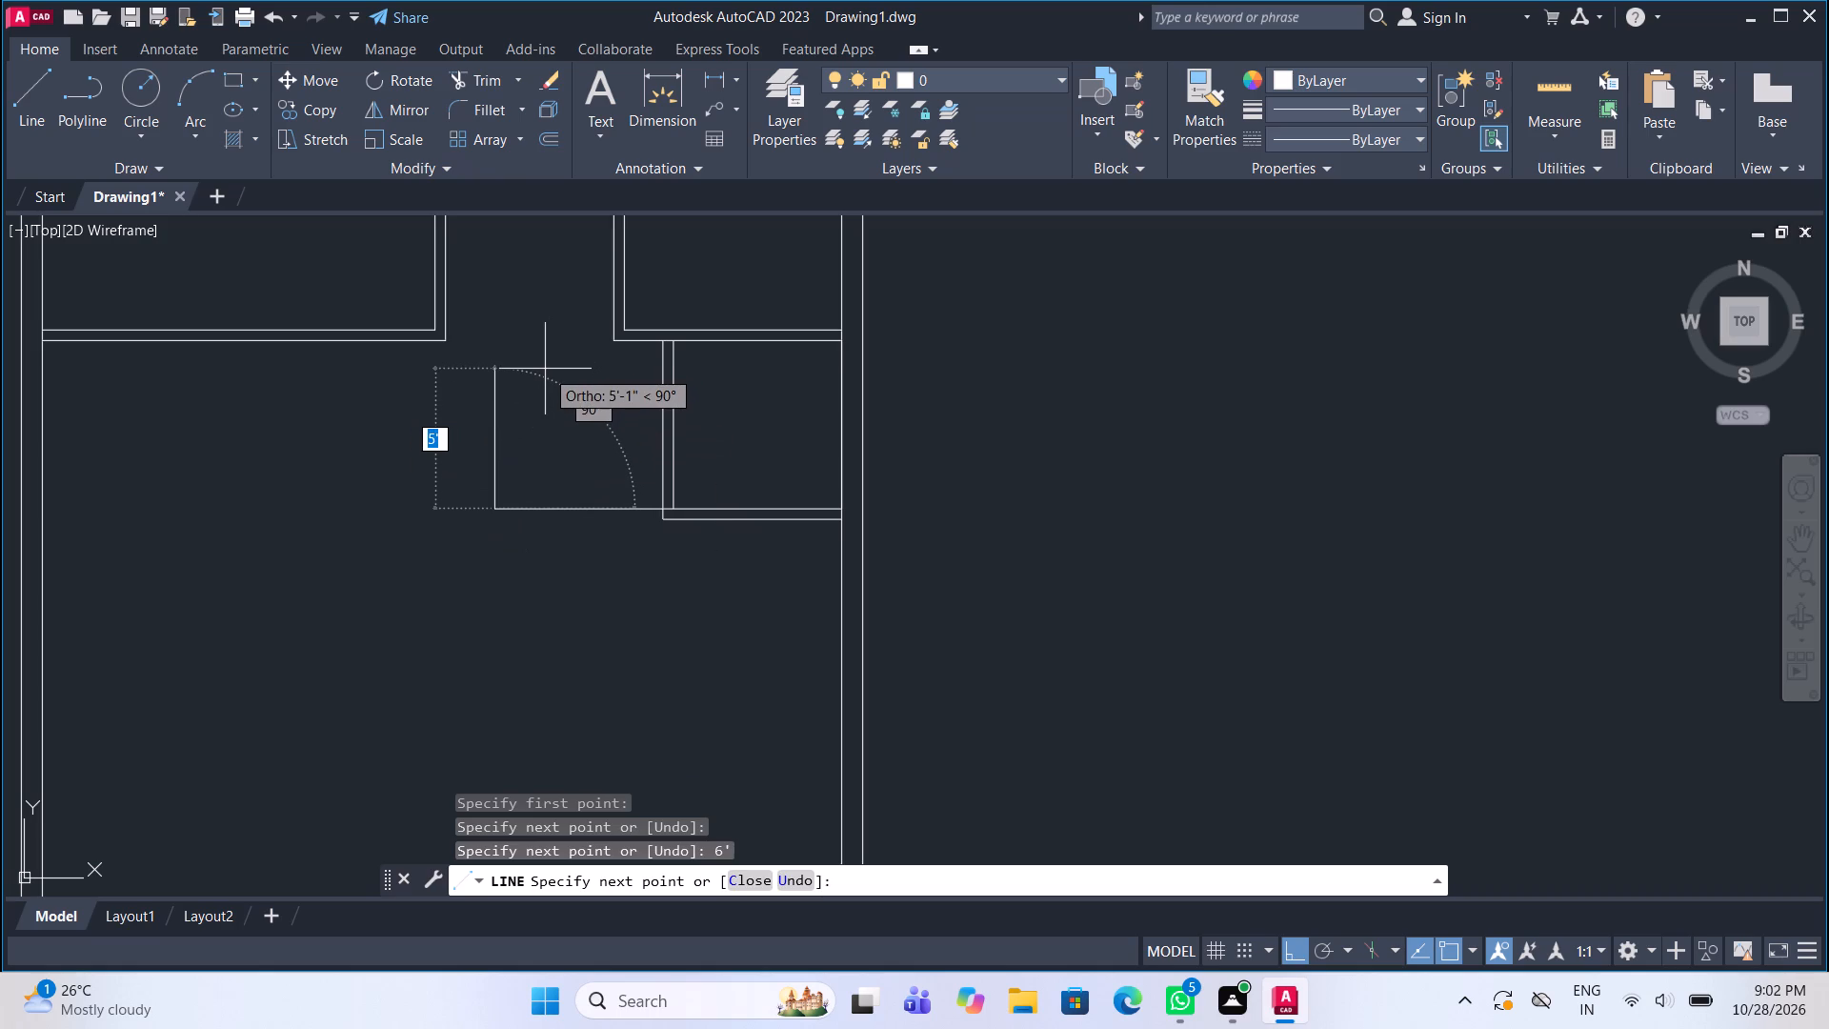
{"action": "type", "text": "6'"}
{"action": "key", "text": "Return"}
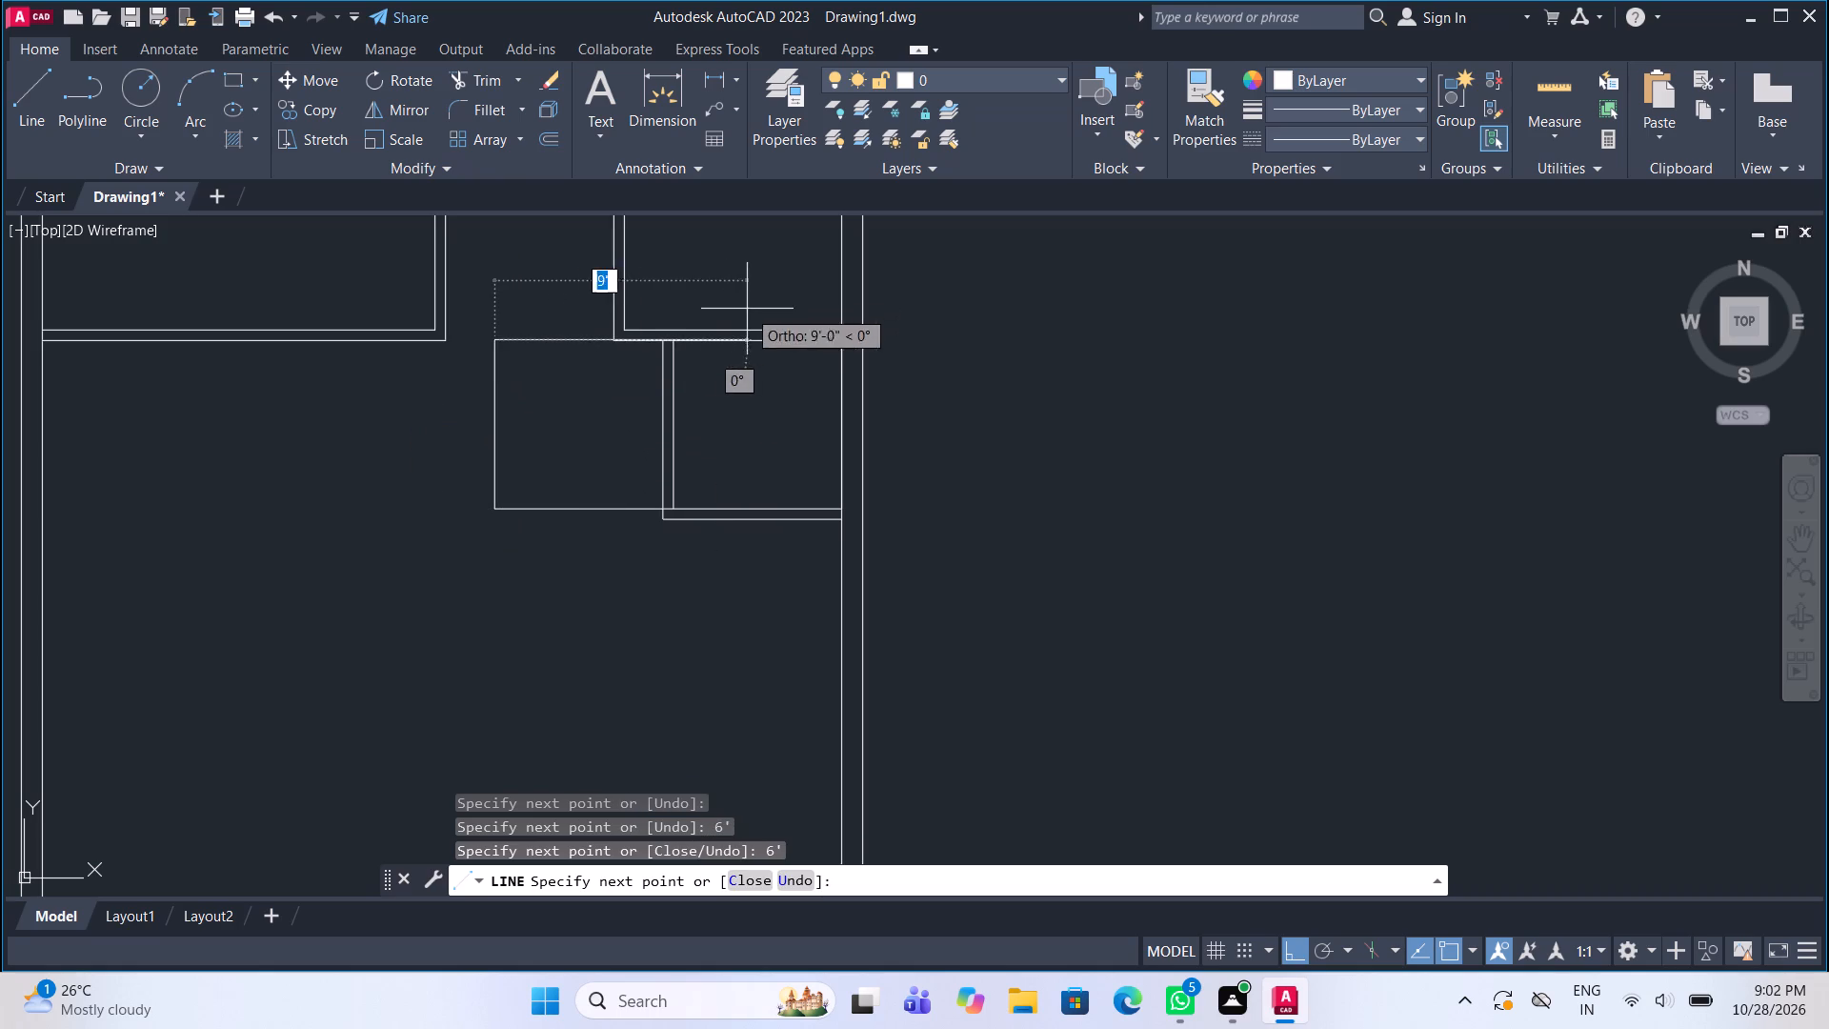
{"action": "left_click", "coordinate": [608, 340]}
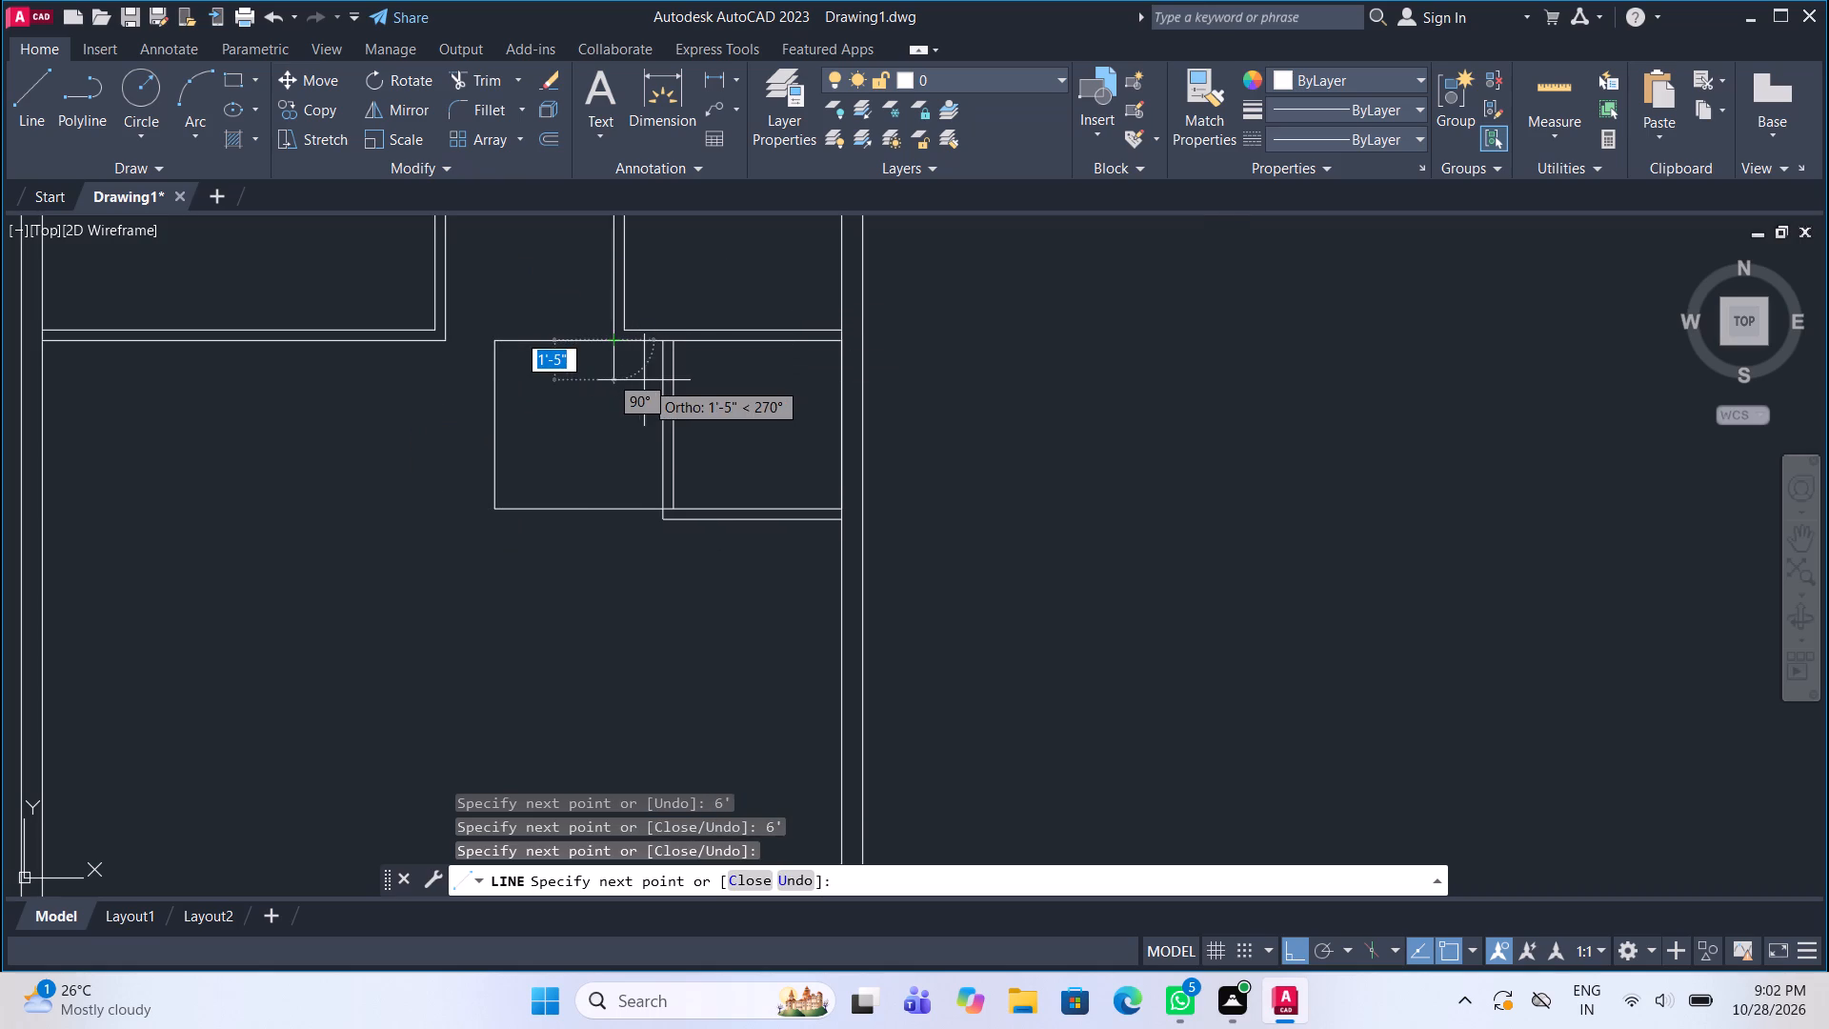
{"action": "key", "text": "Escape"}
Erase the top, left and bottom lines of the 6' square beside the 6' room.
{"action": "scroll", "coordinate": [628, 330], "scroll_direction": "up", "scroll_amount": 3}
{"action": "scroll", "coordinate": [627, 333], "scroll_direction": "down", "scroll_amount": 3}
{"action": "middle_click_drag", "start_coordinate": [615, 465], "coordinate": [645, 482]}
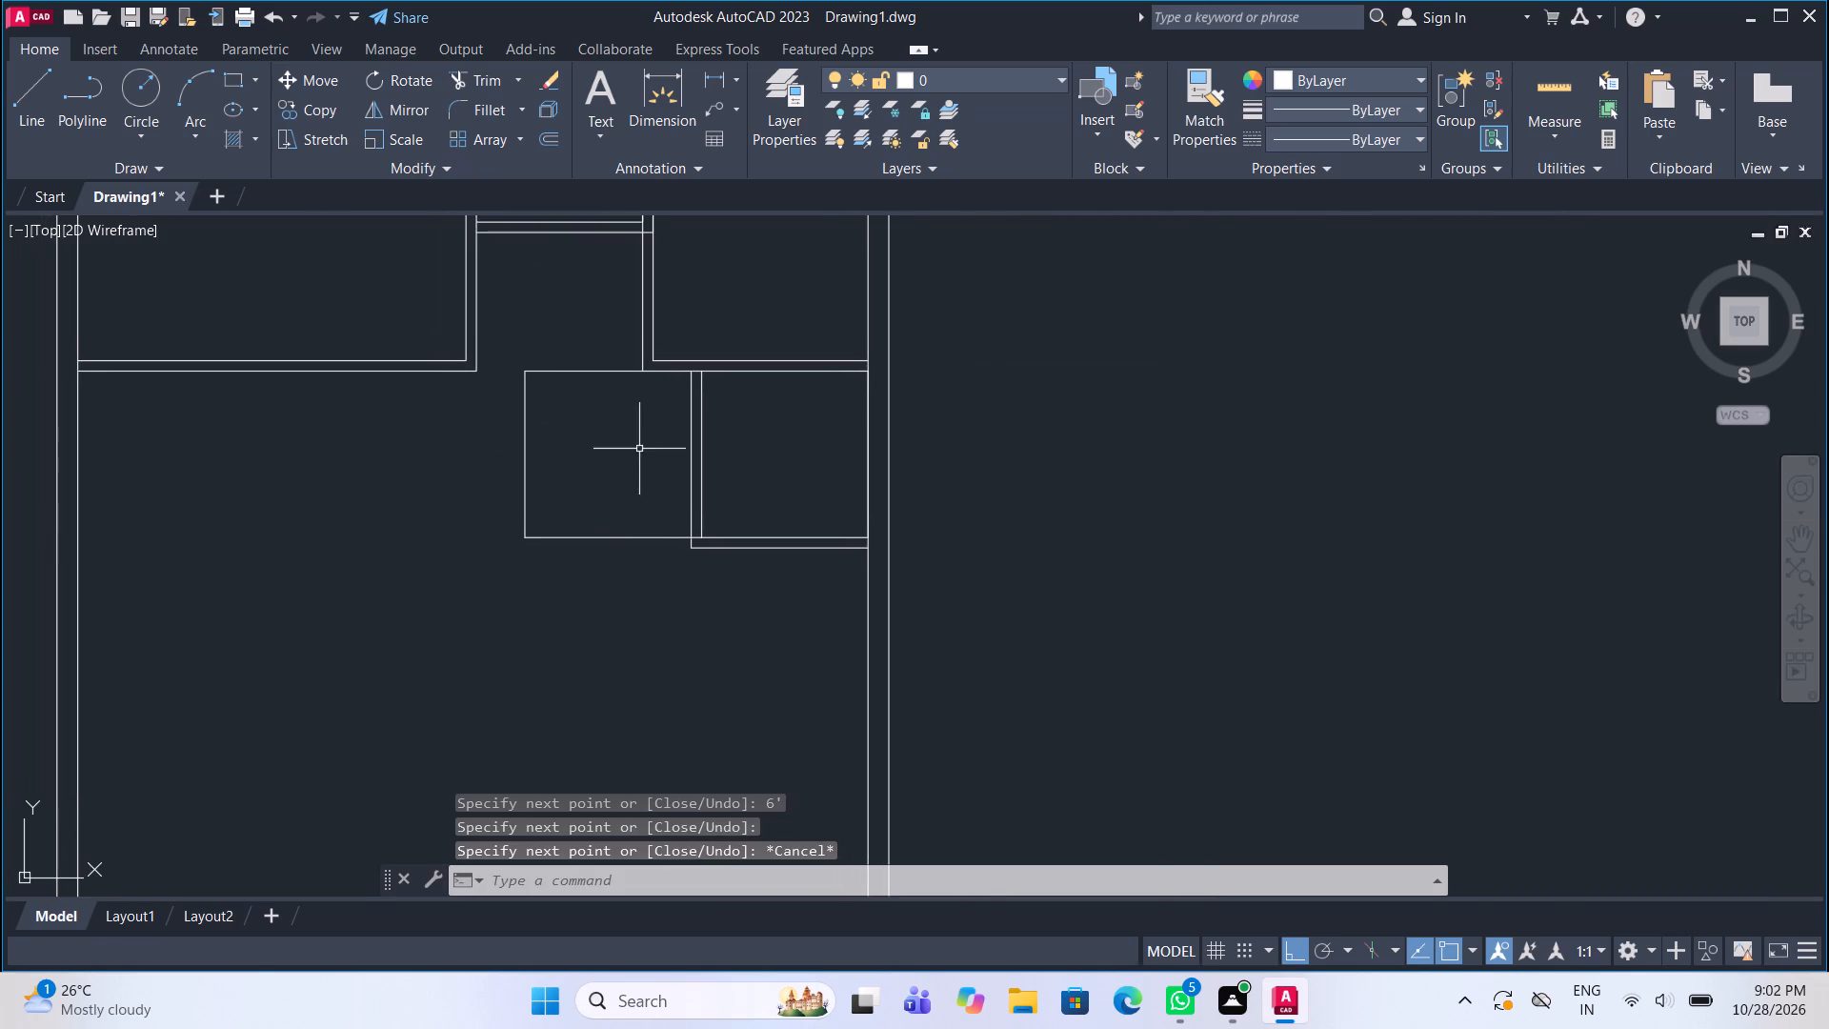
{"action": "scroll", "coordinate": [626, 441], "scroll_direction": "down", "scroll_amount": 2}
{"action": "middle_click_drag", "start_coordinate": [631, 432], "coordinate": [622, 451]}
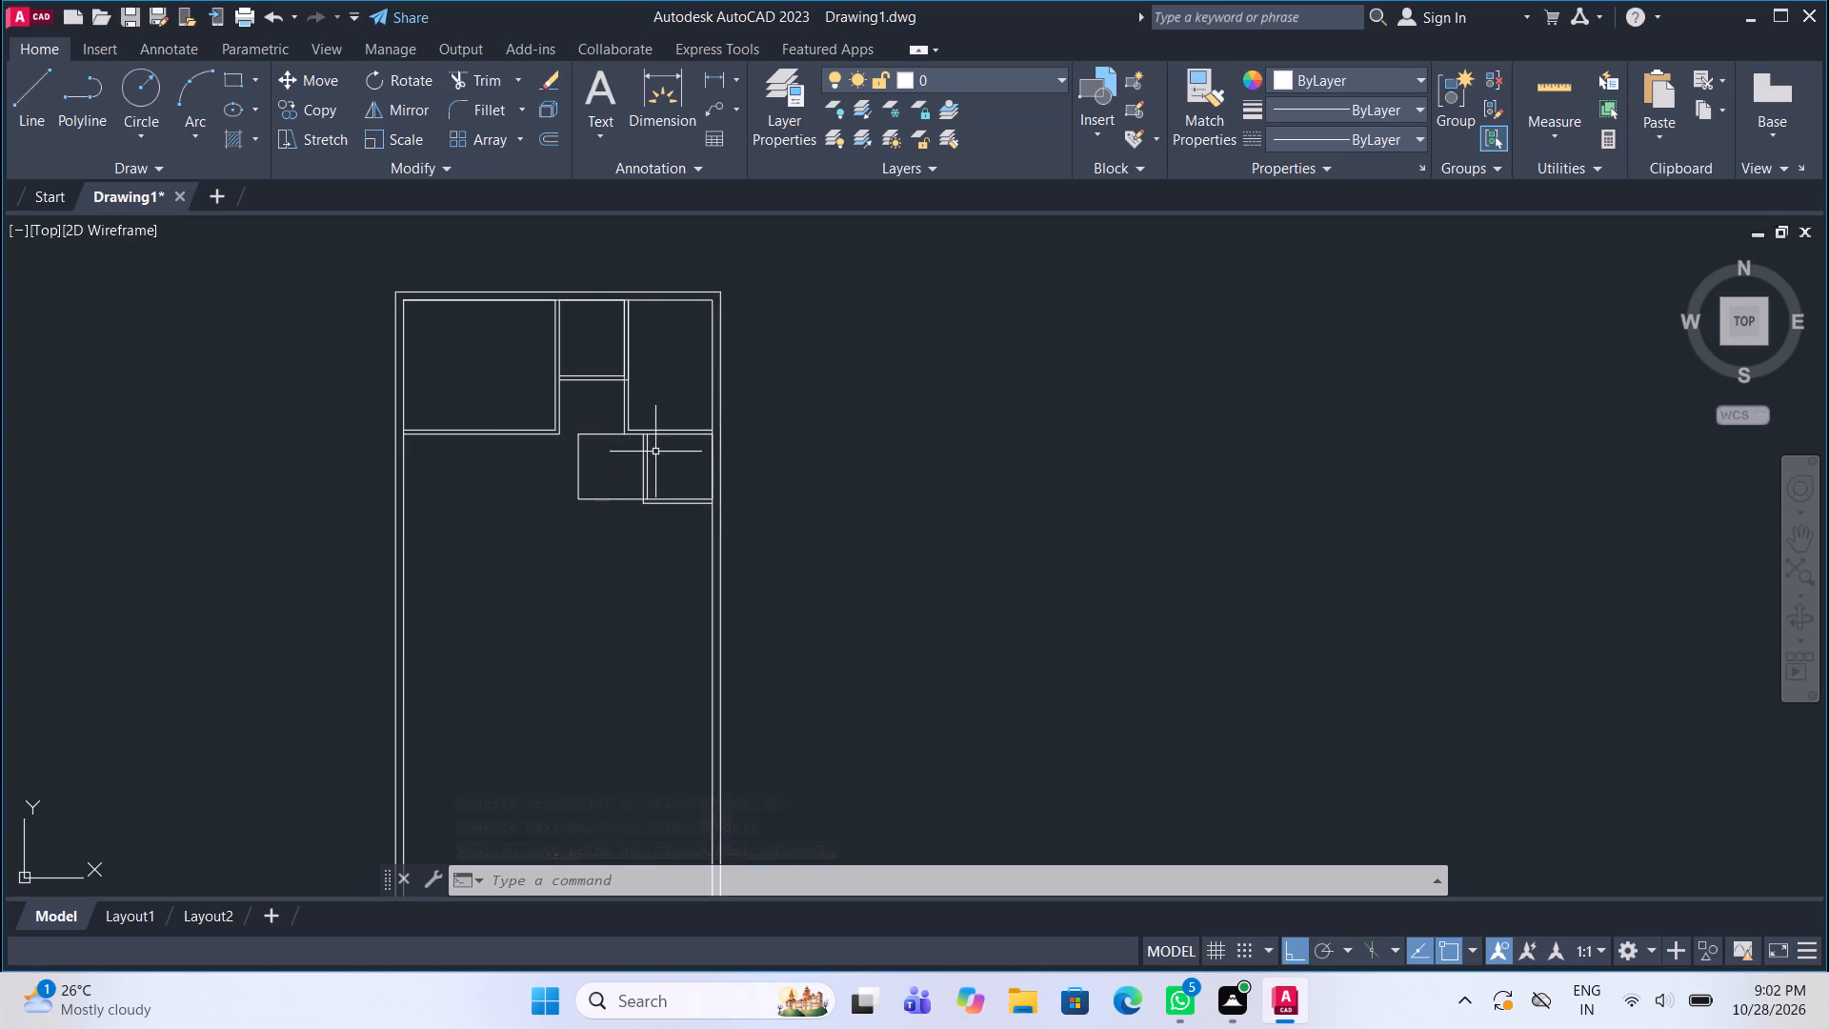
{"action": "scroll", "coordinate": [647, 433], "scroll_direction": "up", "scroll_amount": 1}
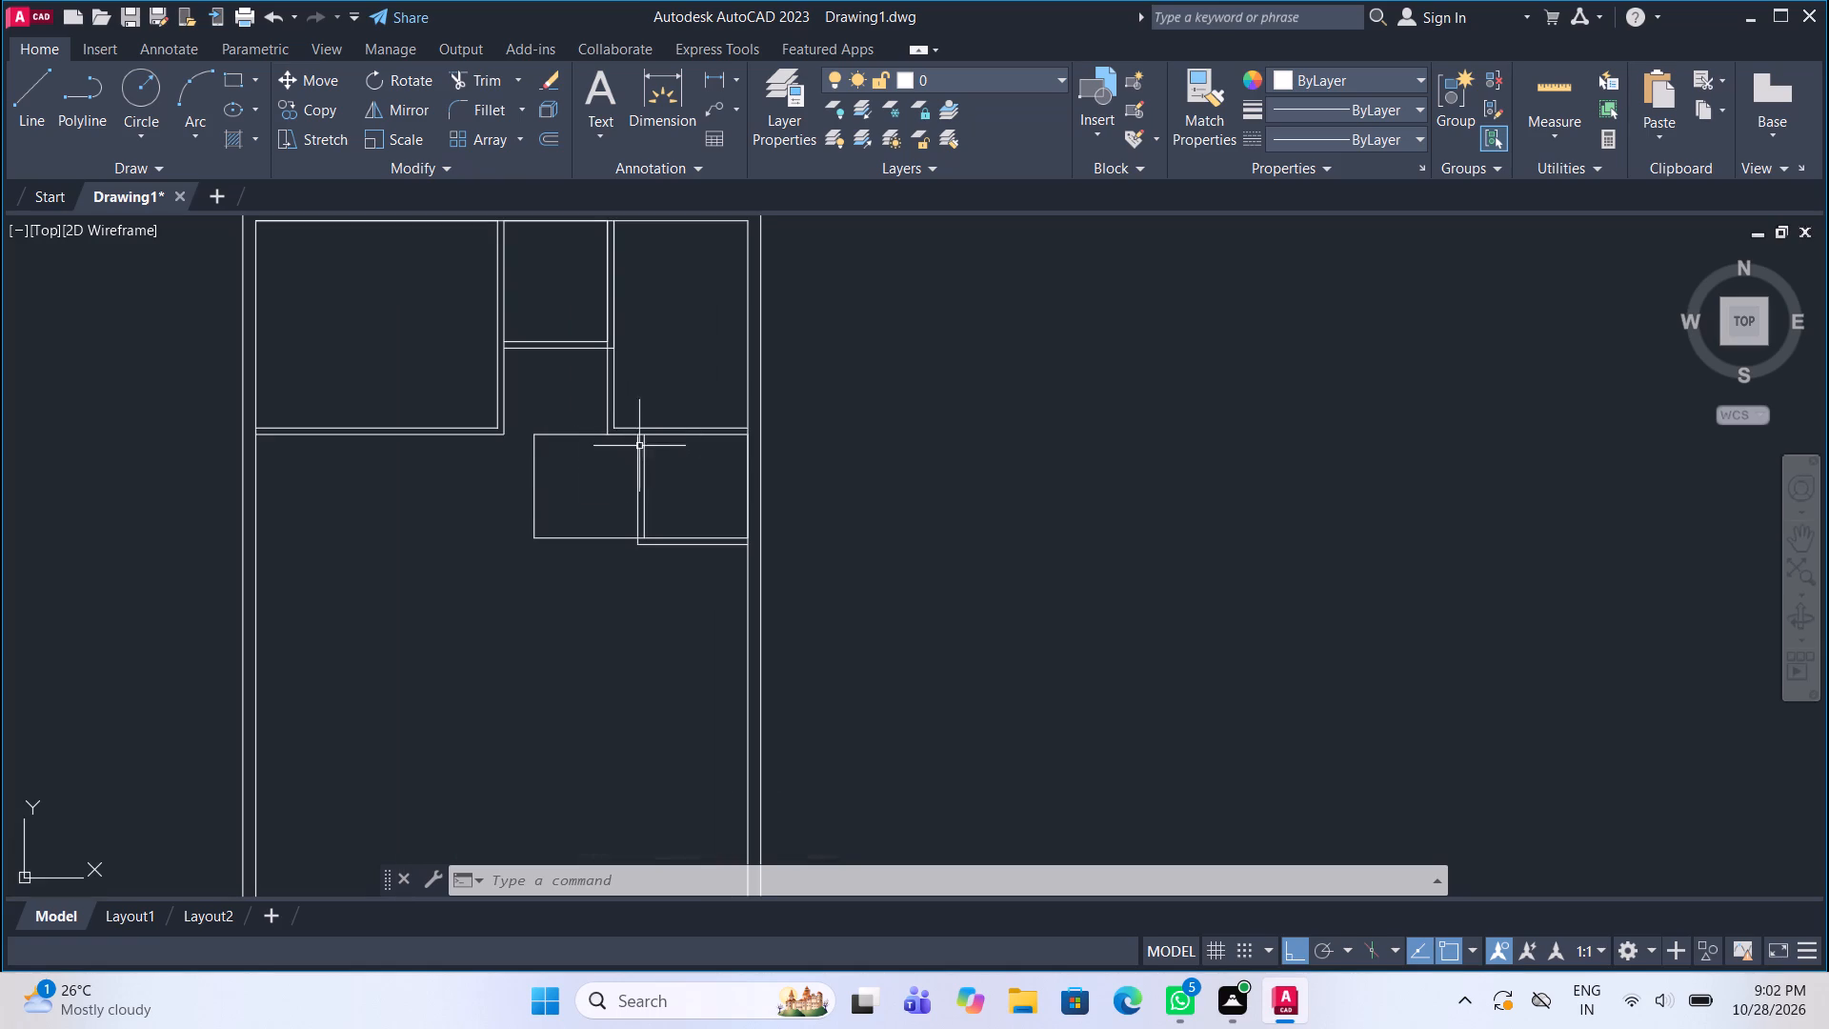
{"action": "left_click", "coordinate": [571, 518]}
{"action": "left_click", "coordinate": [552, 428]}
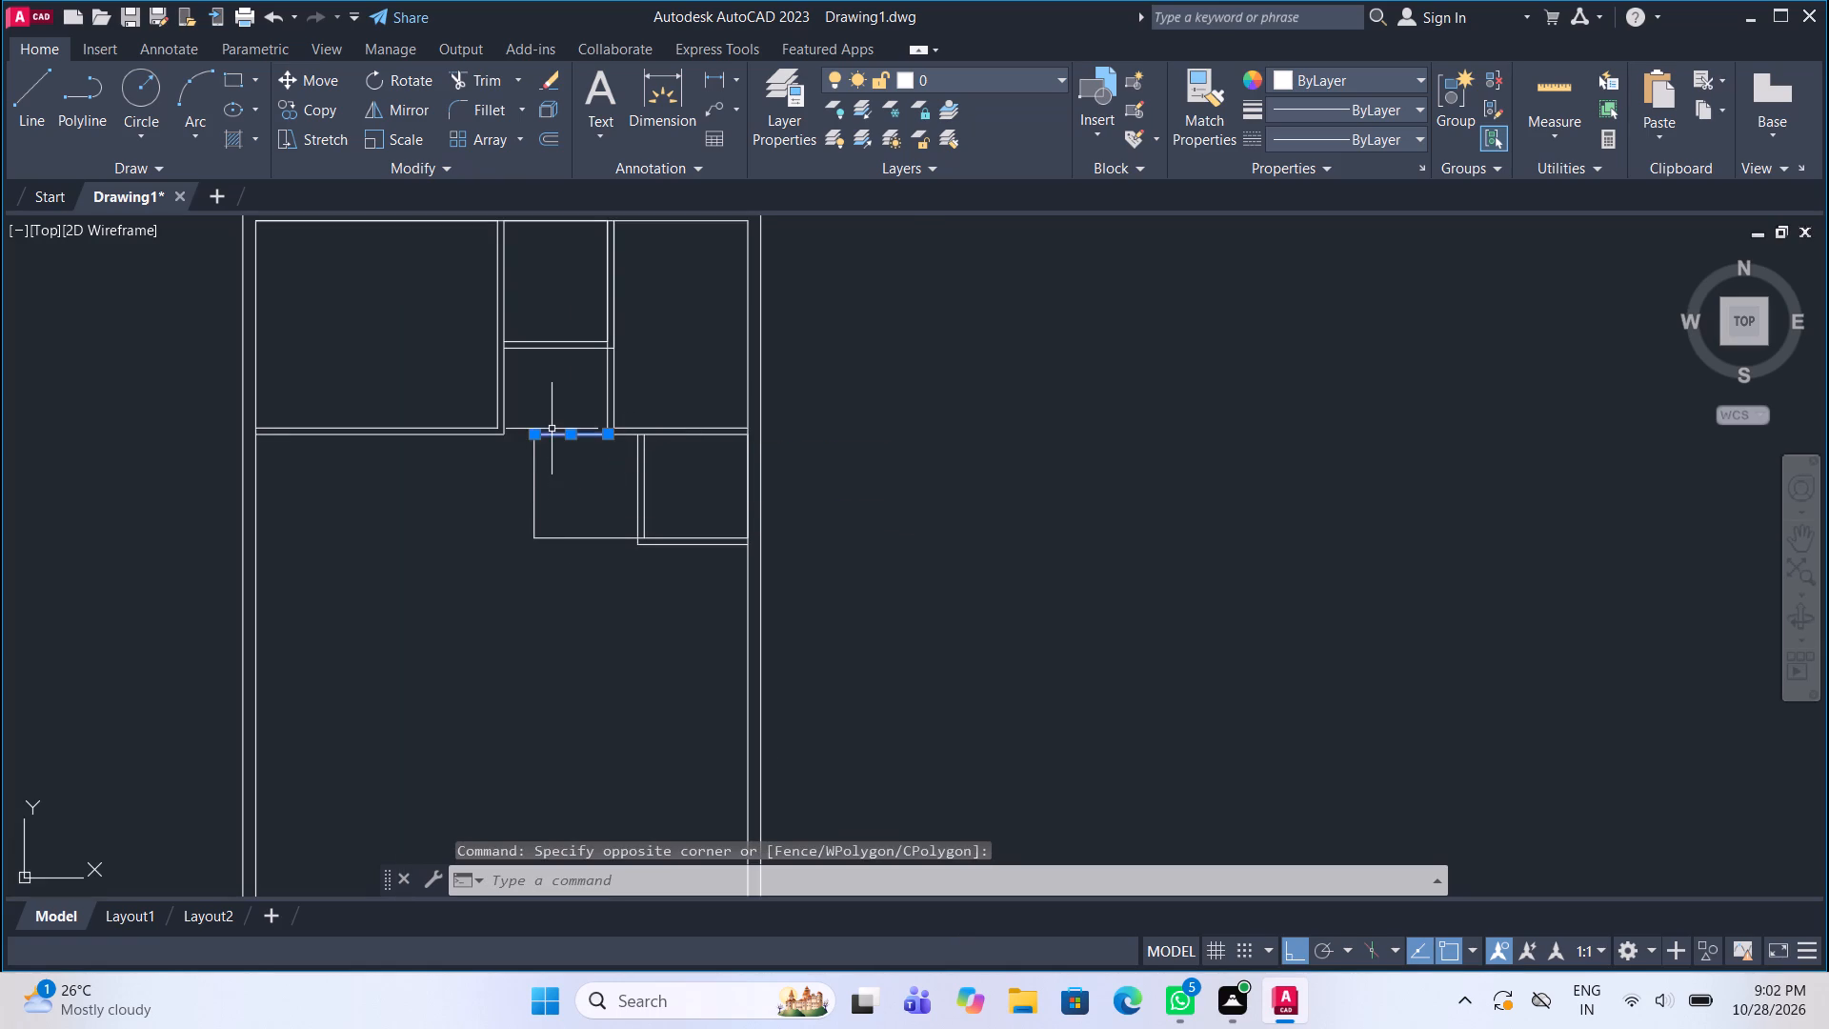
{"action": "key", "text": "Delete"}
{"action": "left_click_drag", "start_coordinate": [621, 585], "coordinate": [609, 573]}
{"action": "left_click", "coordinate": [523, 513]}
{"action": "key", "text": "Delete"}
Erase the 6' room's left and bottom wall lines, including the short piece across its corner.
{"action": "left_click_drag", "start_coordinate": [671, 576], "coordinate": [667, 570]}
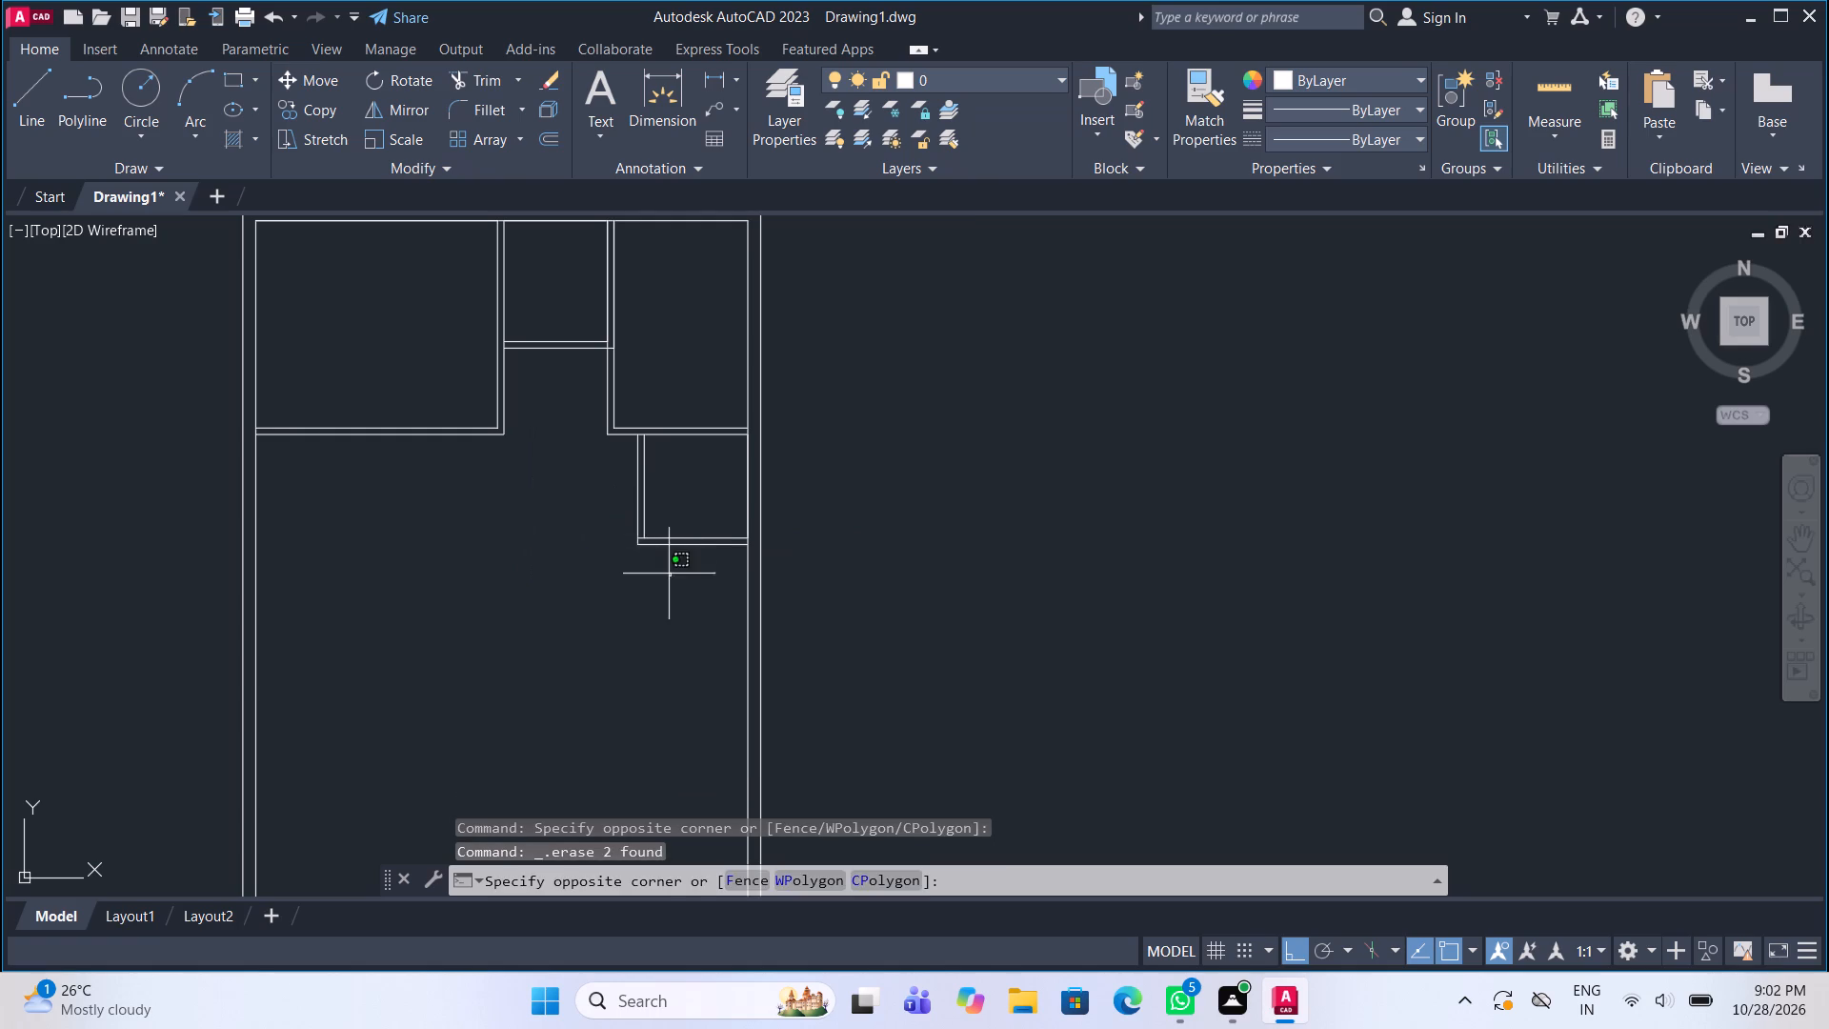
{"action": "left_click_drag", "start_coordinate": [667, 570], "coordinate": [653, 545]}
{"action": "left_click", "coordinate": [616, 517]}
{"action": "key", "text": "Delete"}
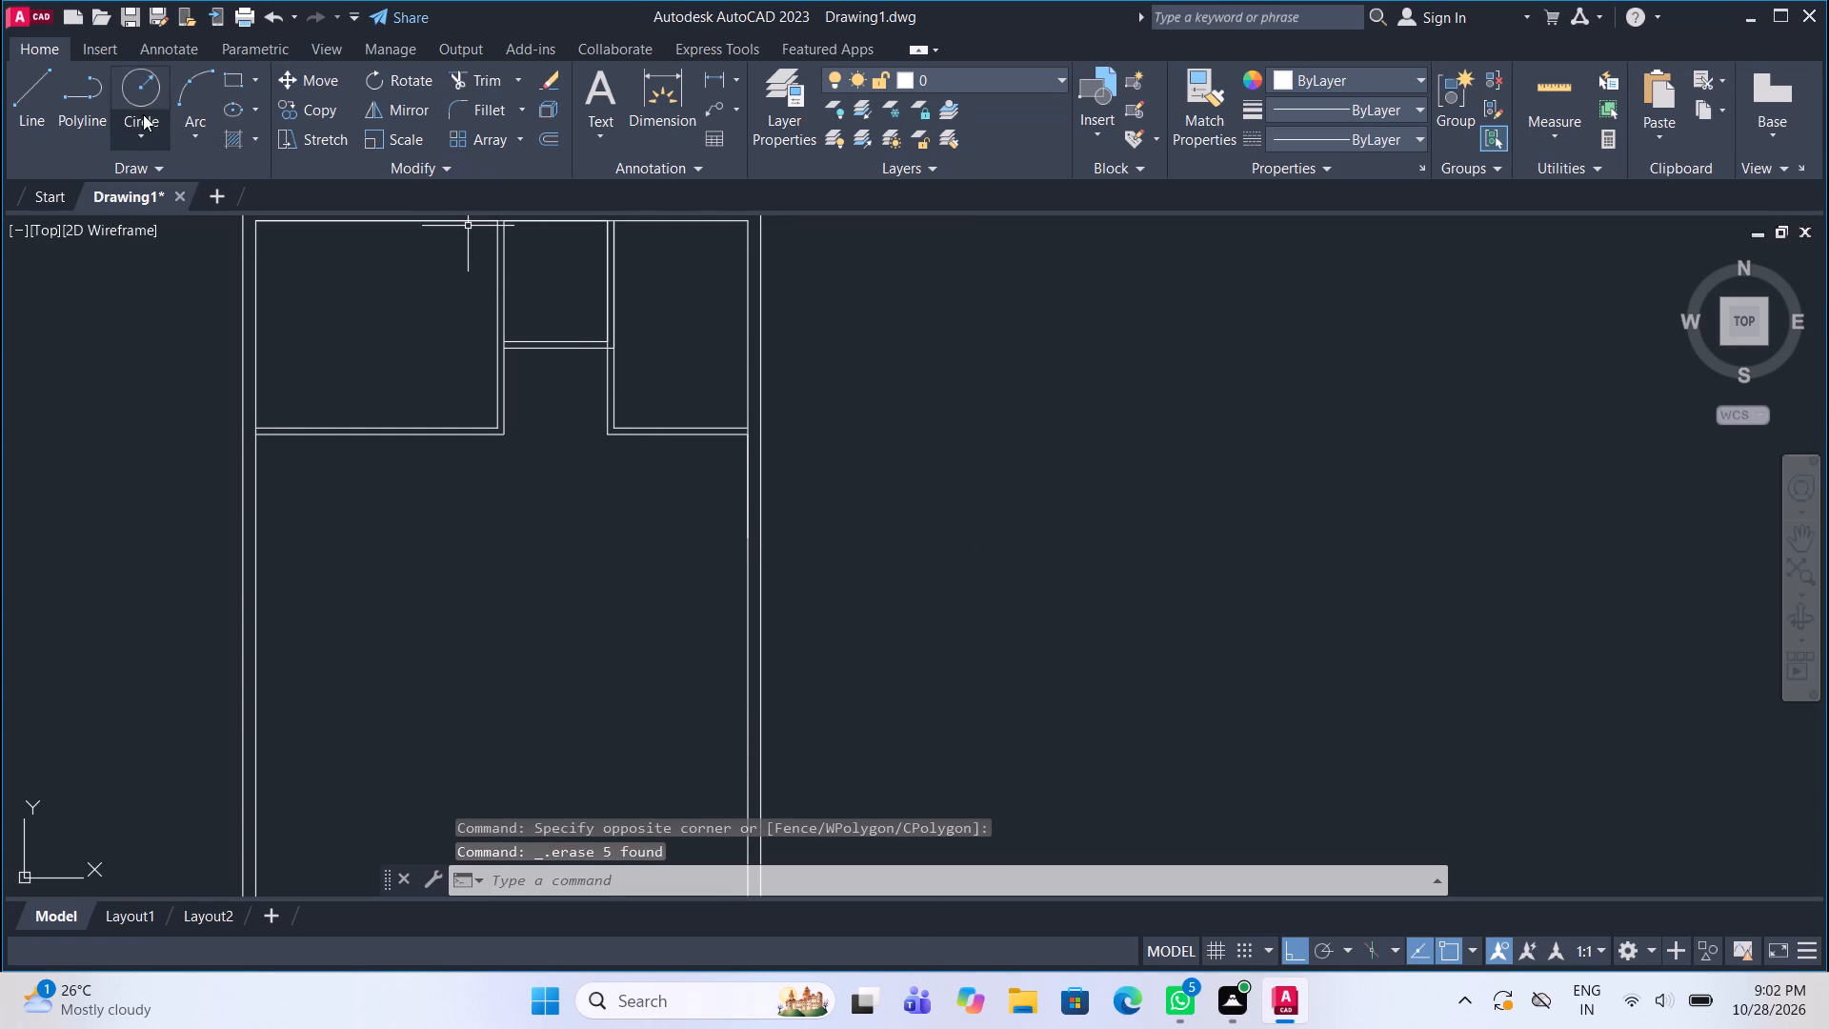
From the third room's outer bottom-right corner, draw lines 6' left, 6' down and 6' right to the outer wall.
{"action": "left_click", "coordinate": [37, 91]}
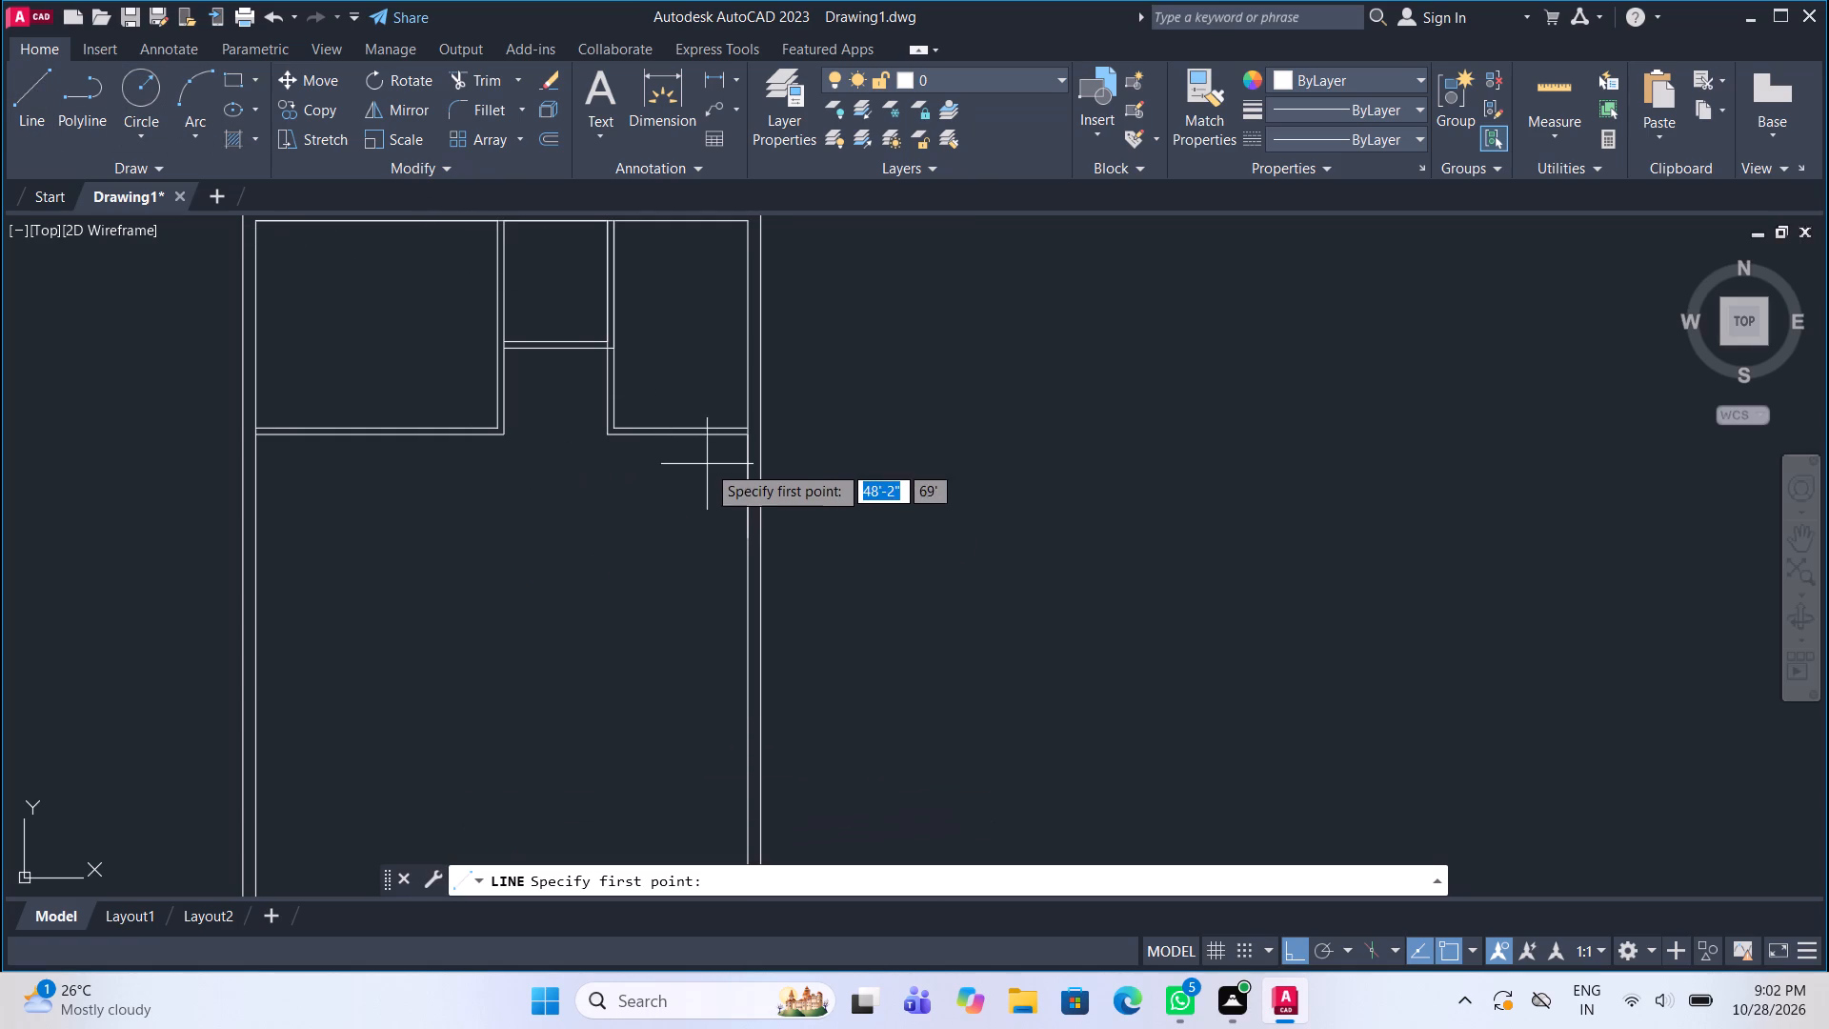
{"action": "left_click", "coordinate": [745, 439]}
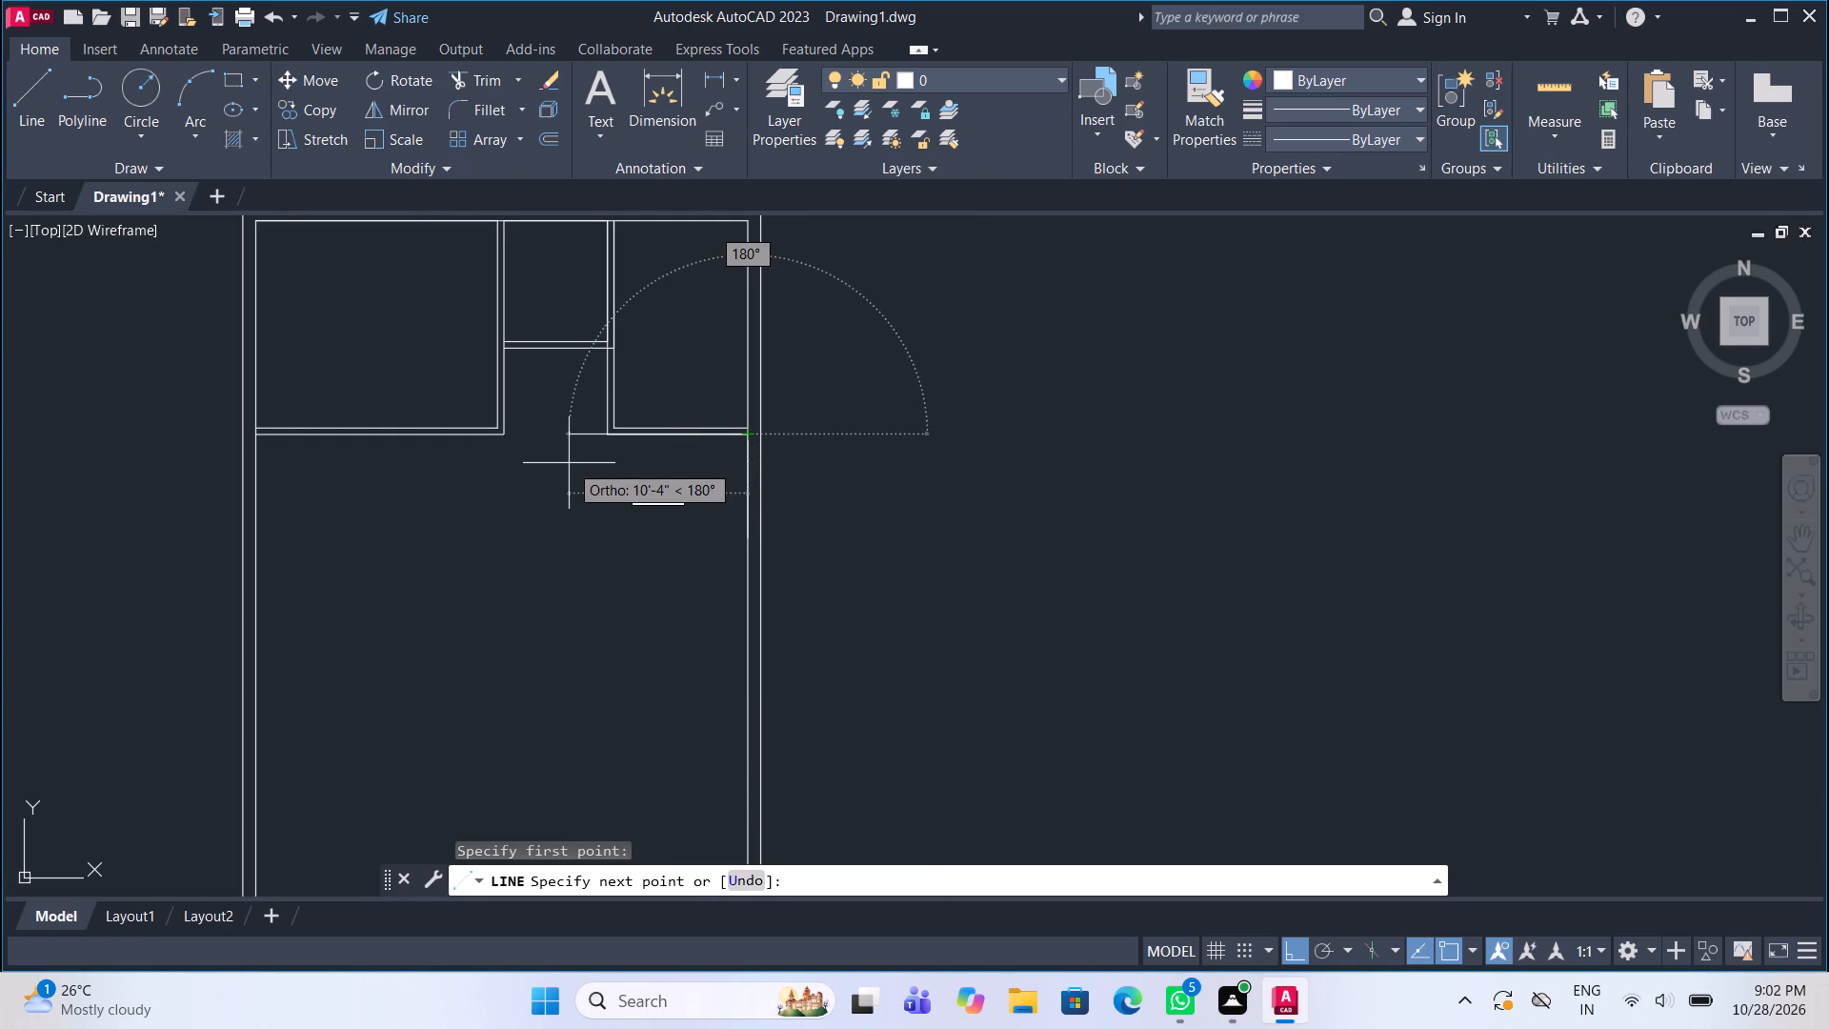
{"action": "type", "text": "6'"}
{"action": "key", "text": "Return"}
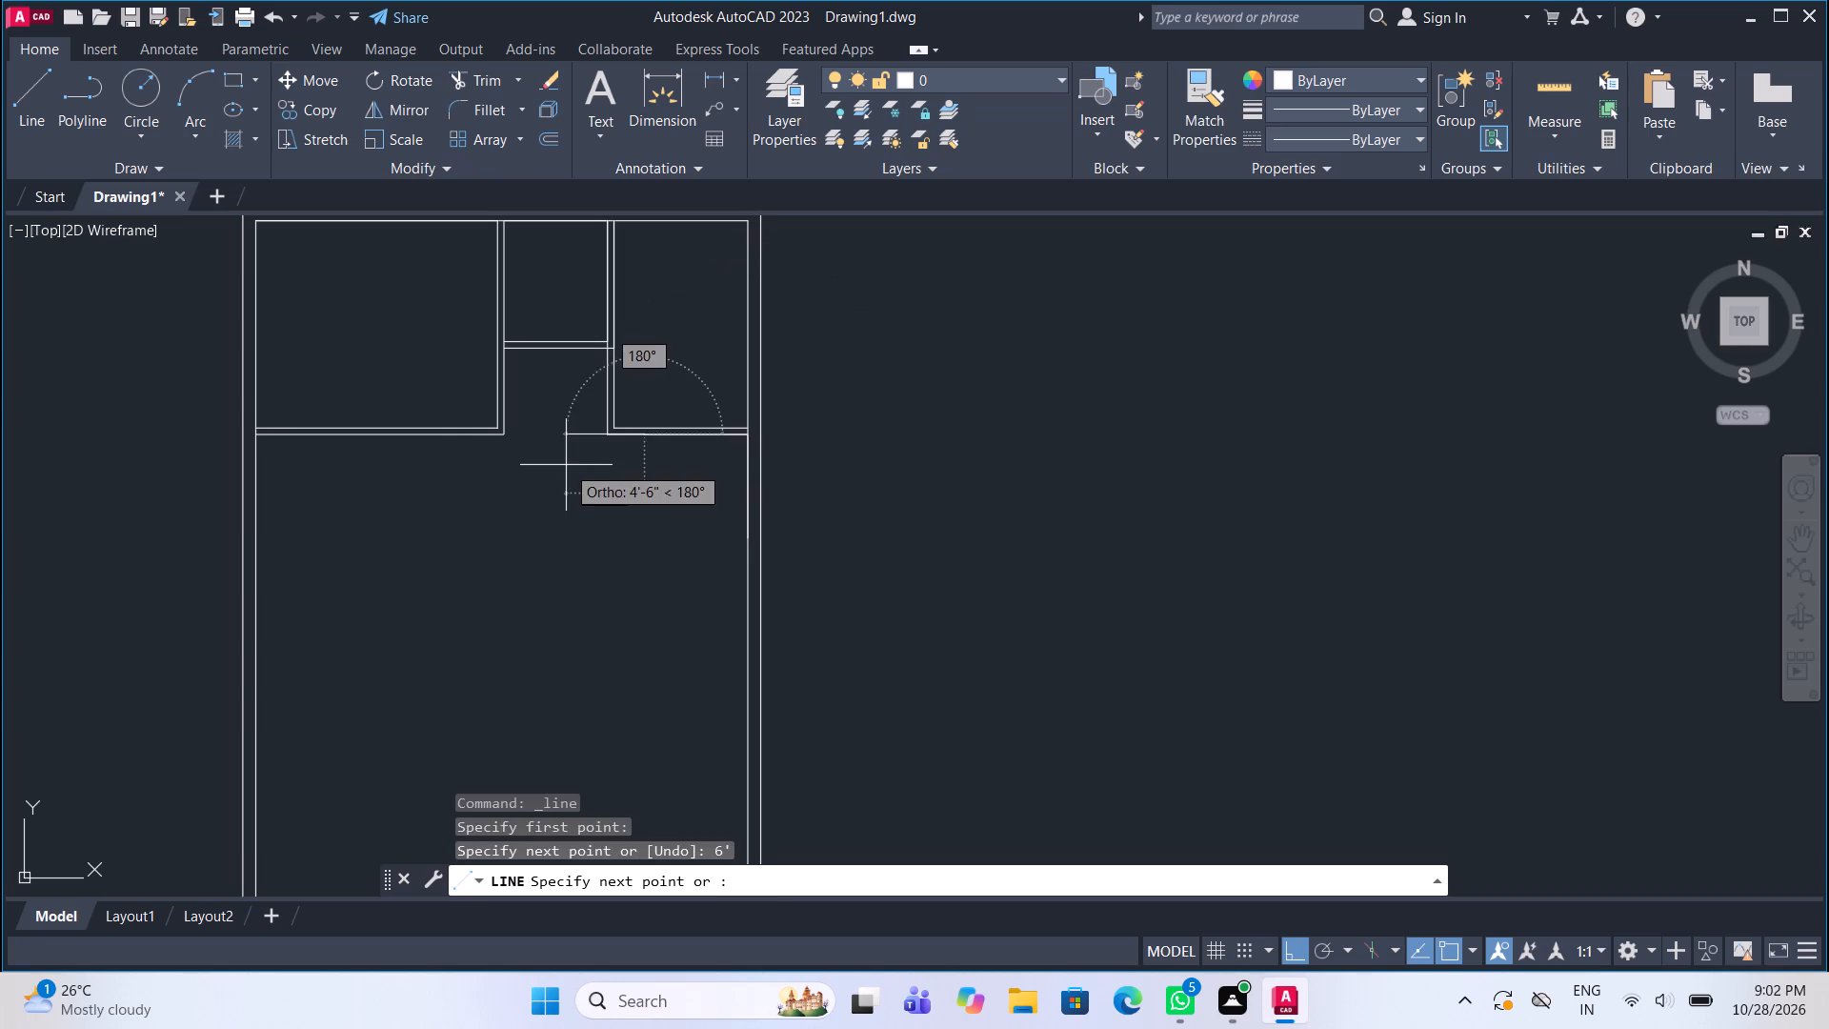
{"action": "type", "text": "6'"}
{"action": "key", "text": "Return"}
{"action": "type", "text": "6'"}
{"action": "key", "text": "Return"}
{"action": "key", "text": "Escape"}
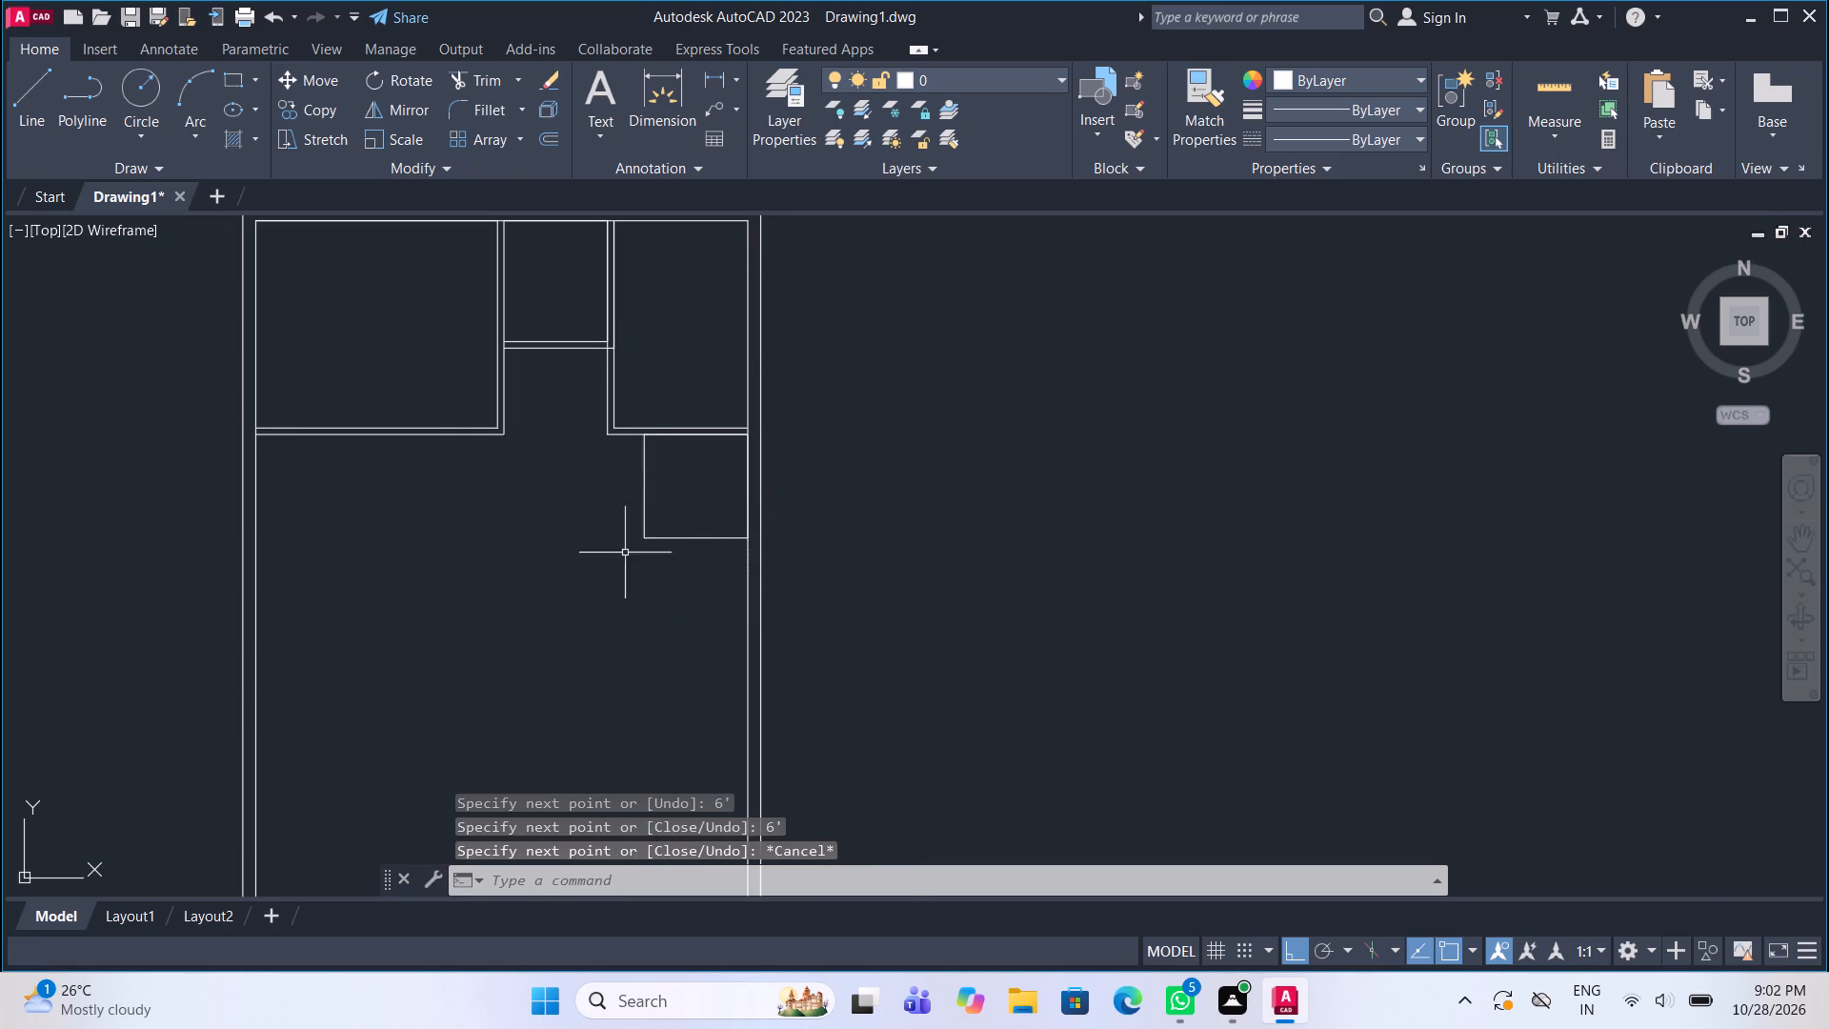
Offset the new 6' square's left and bottom lines 4.5" outward.
{"action": "scroll", "coordinate": [634, 545], "scroll_direction": "up", "scroll_amount": 2}
{"action": "left_click_drag", "start_coordinate": [678, 553], "coordinate": [673, 543]}
{"action": "left_click", "coordinate": [599, 489]}
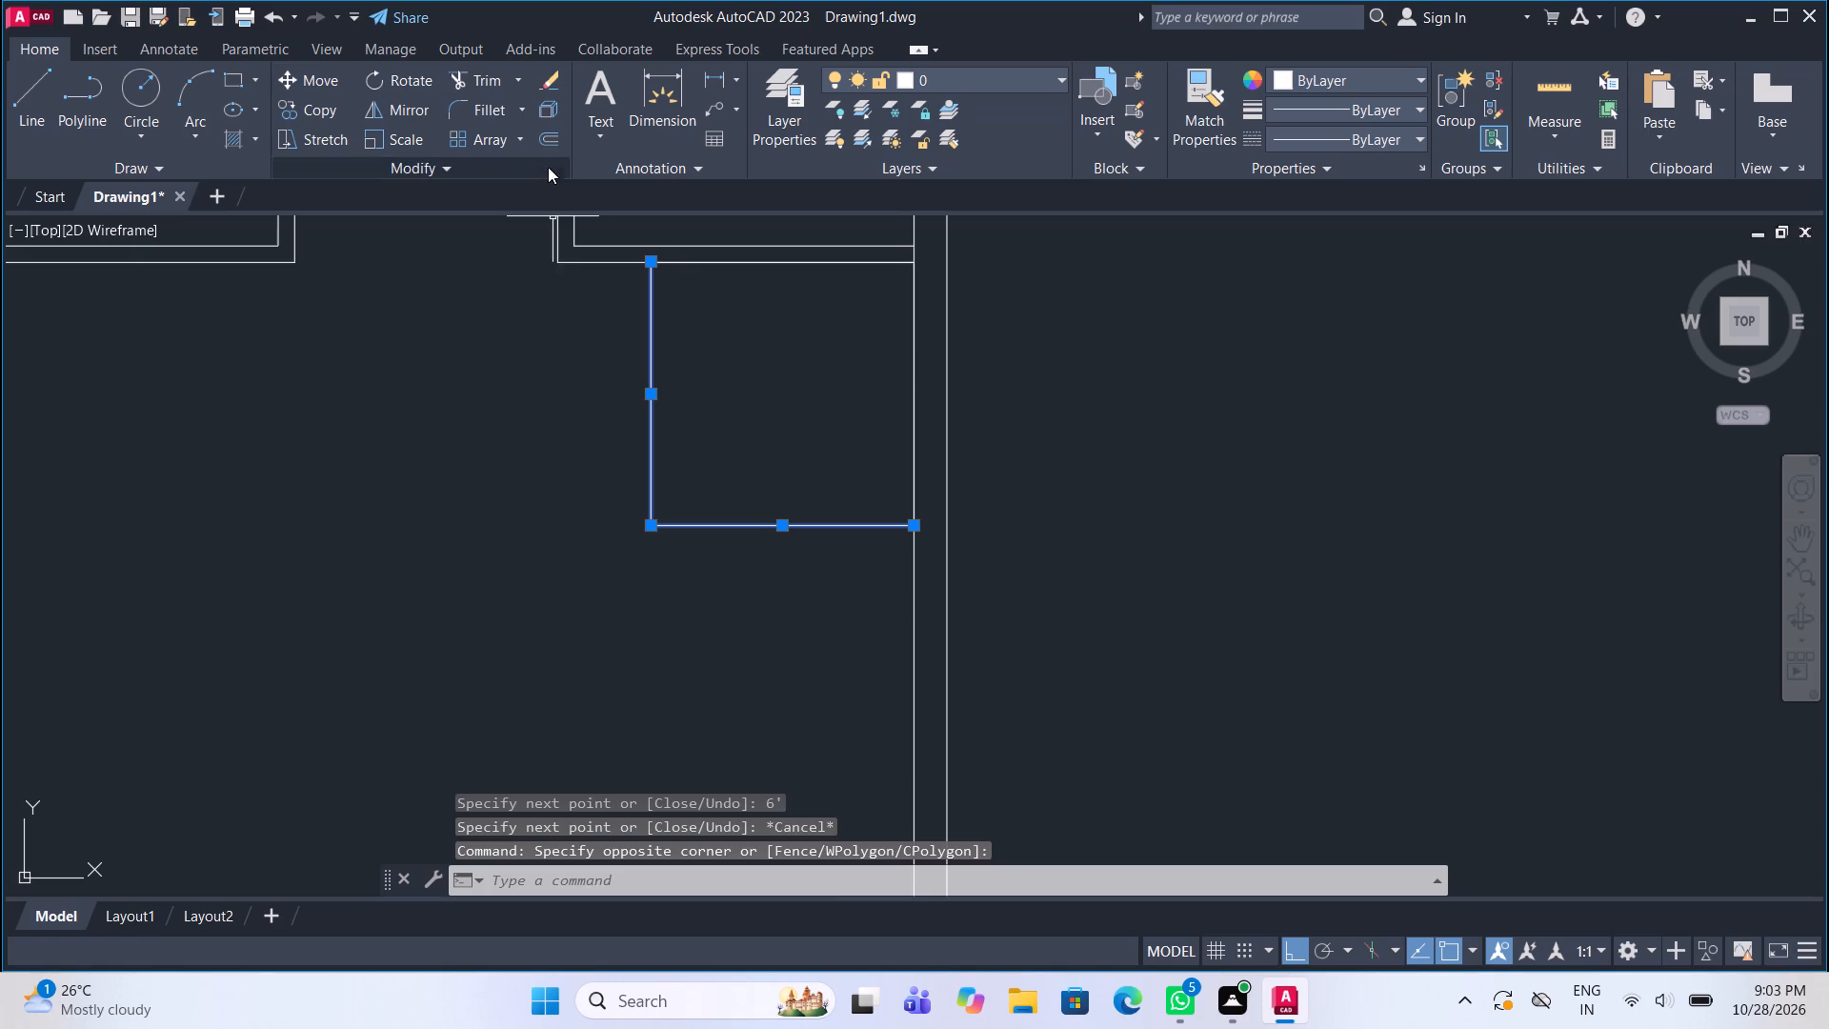
{"action": "left_click", "coordinate": [544, 131]}
{"action": "left_click", "coordinate": [646, 405]}
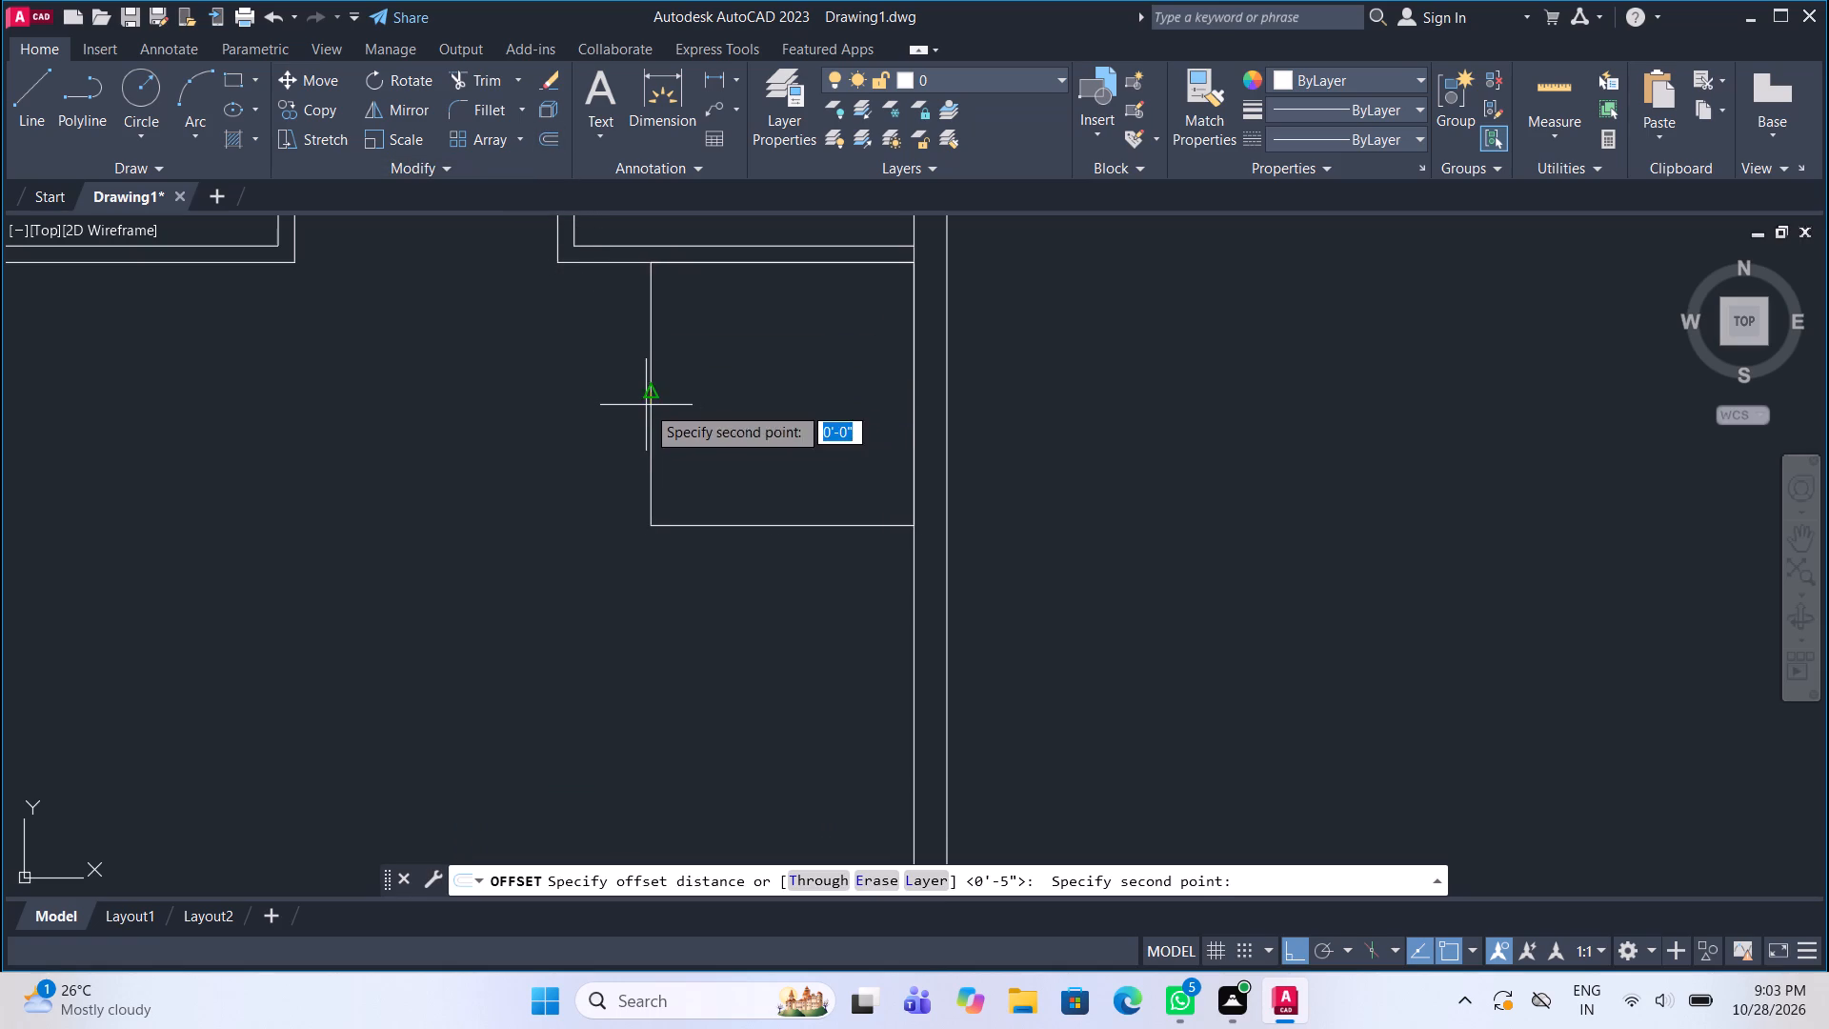
{"action": "type", "text": "4.5\""}
{"action": "key", "text": "Return"}
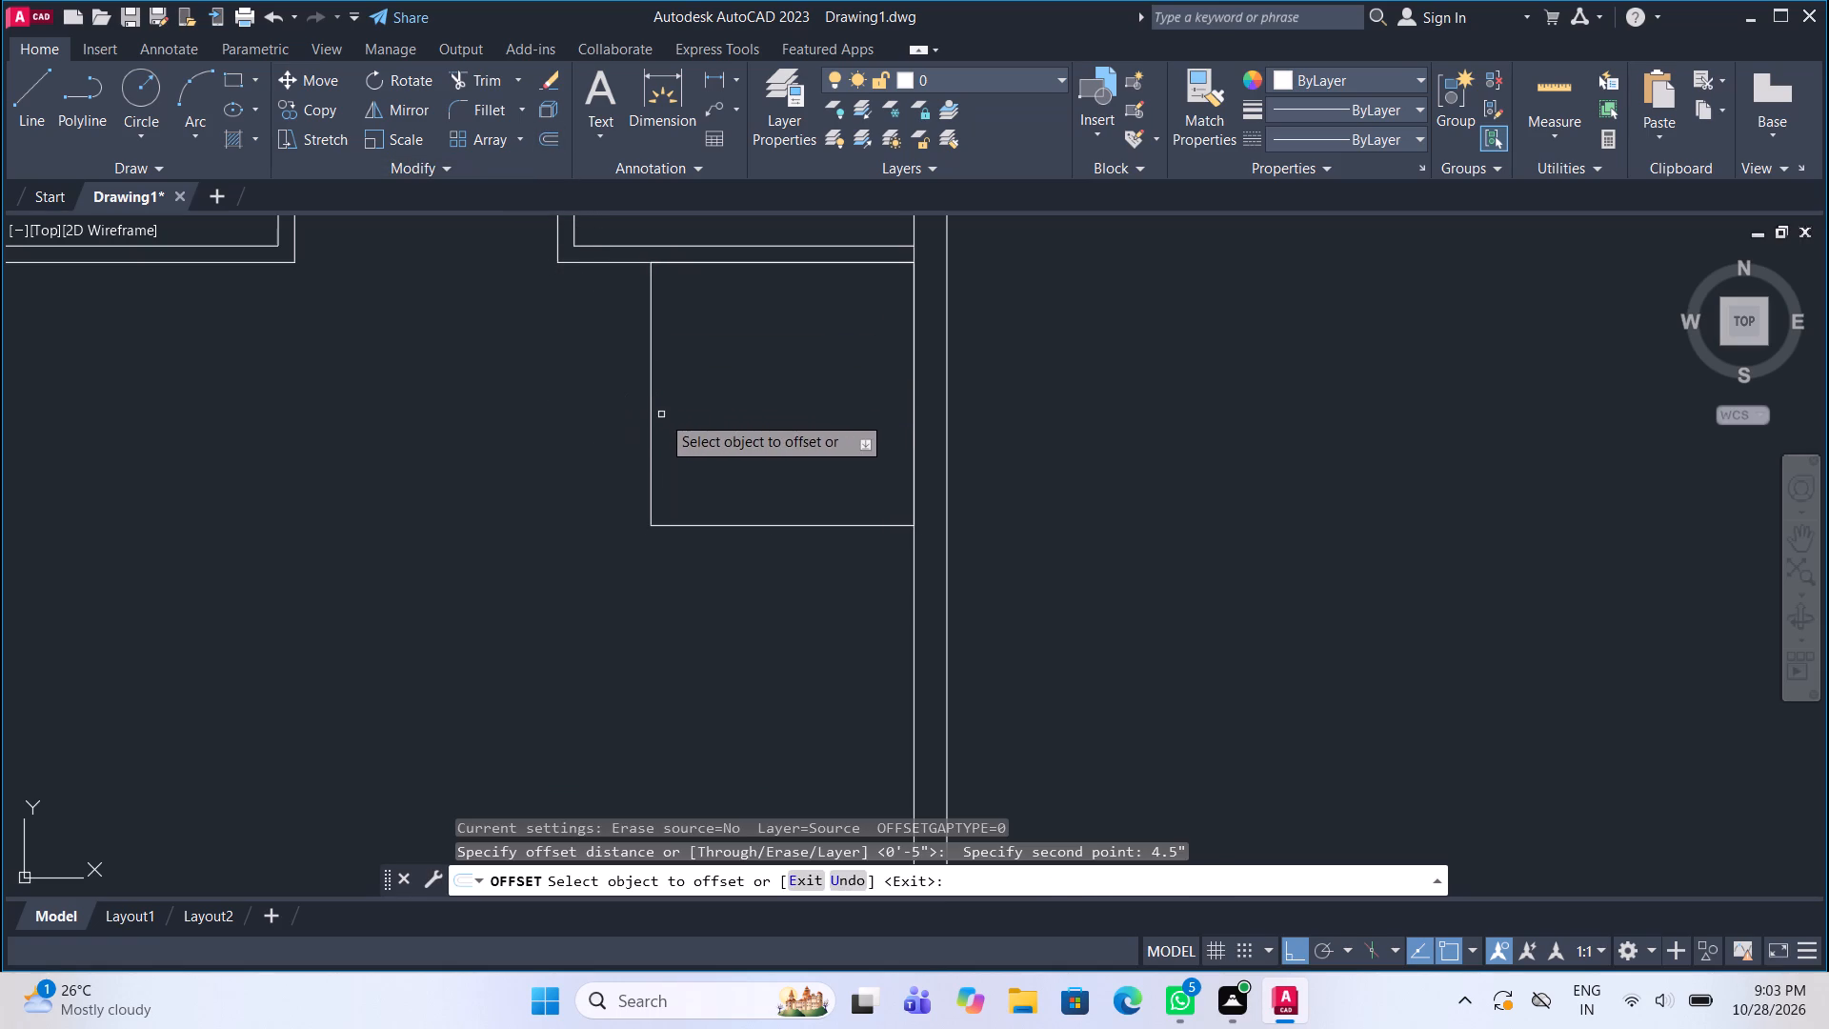
{"action": "left_click", "coordinate": [652, 407]}
{"action": "left_click", "coordinate": [623, 386]}
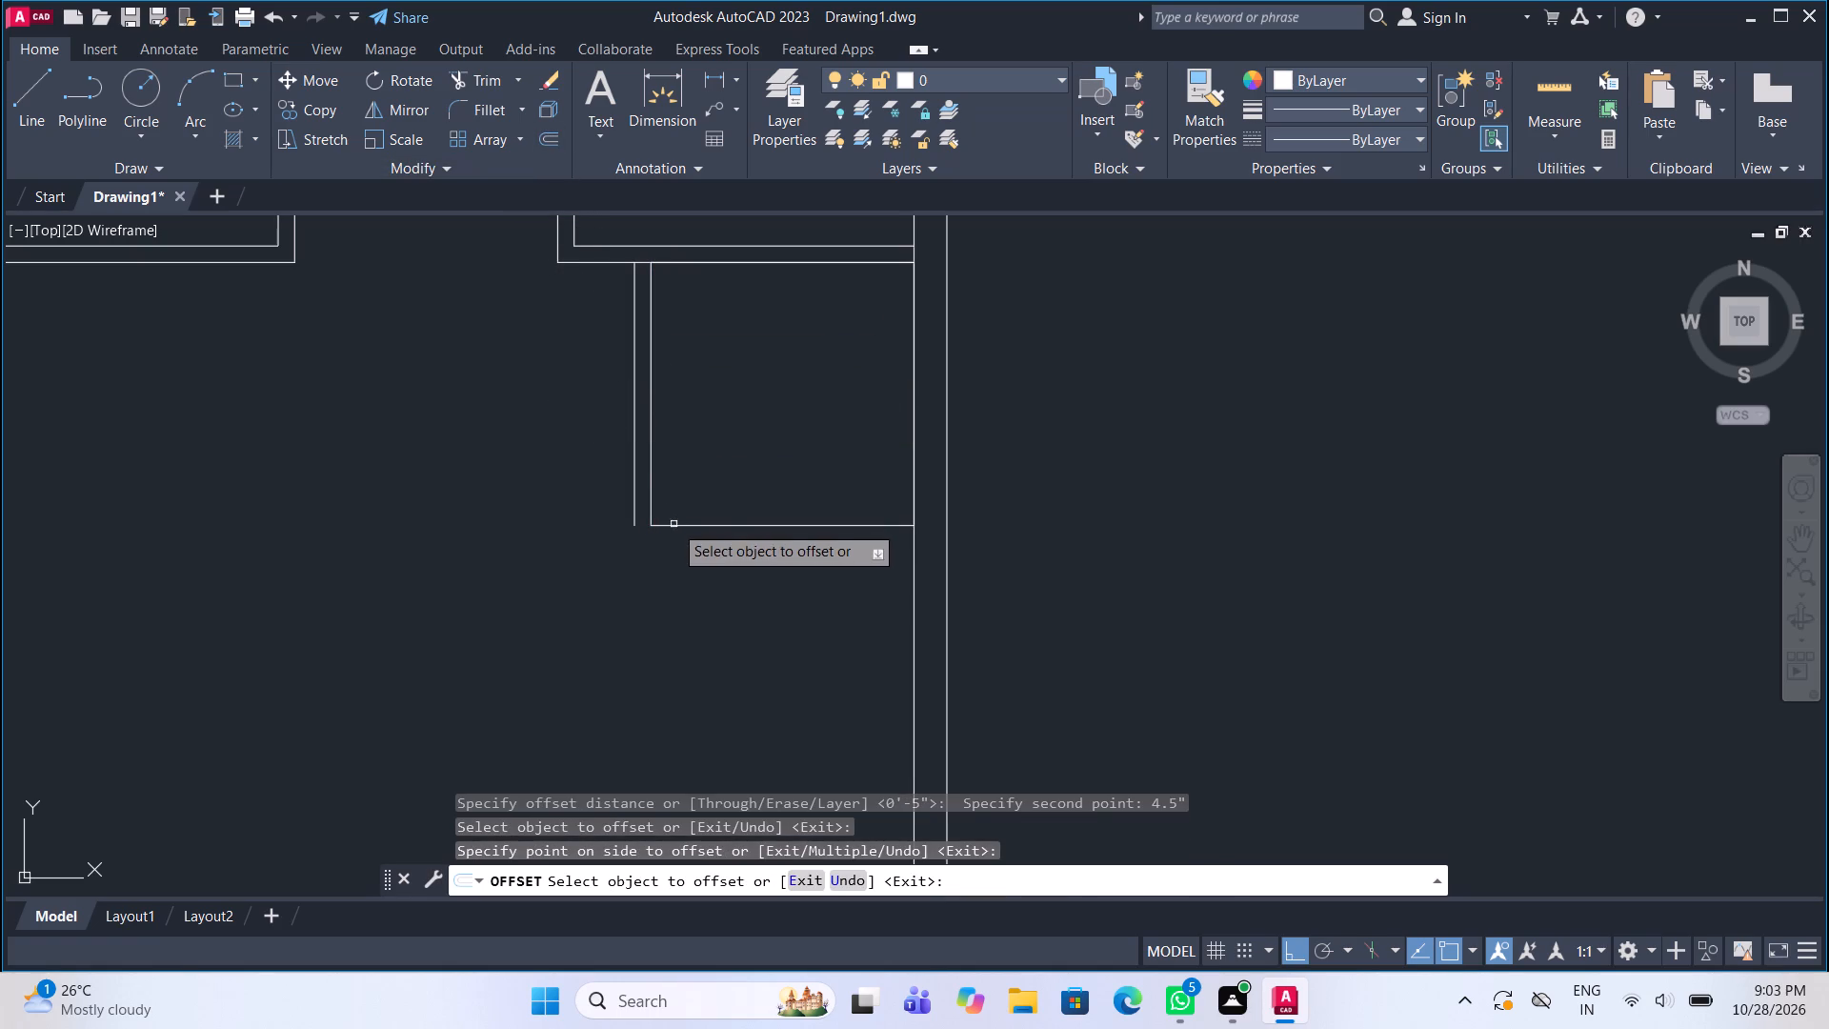
{"action": "left_click", "coordinate": [673, 524]}
{"action": "left_click", "coordinate": [673, 562]}
Fillet the two offset lines so they meet at the 6' room's outer bottom-left corner.
{"action": "left_click", "coordinate": [492, 106]}
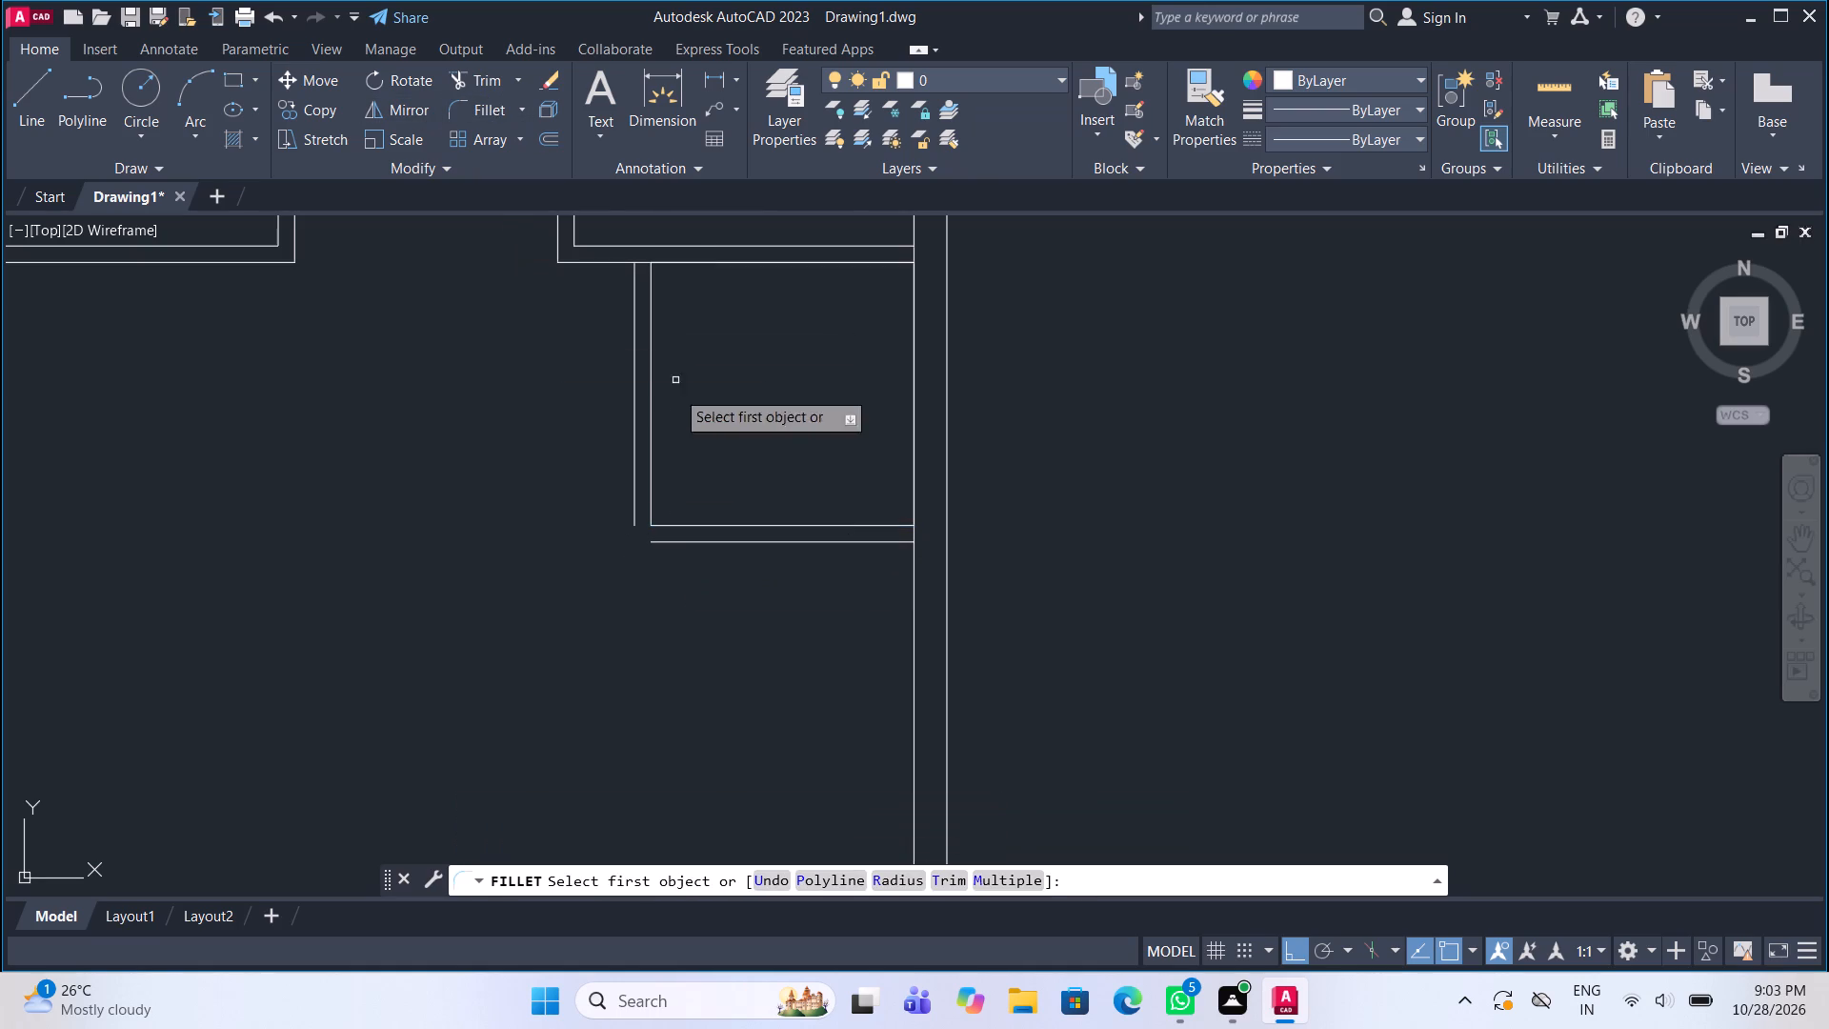
{"action": "left_click", "coordinate": [631, 460]}
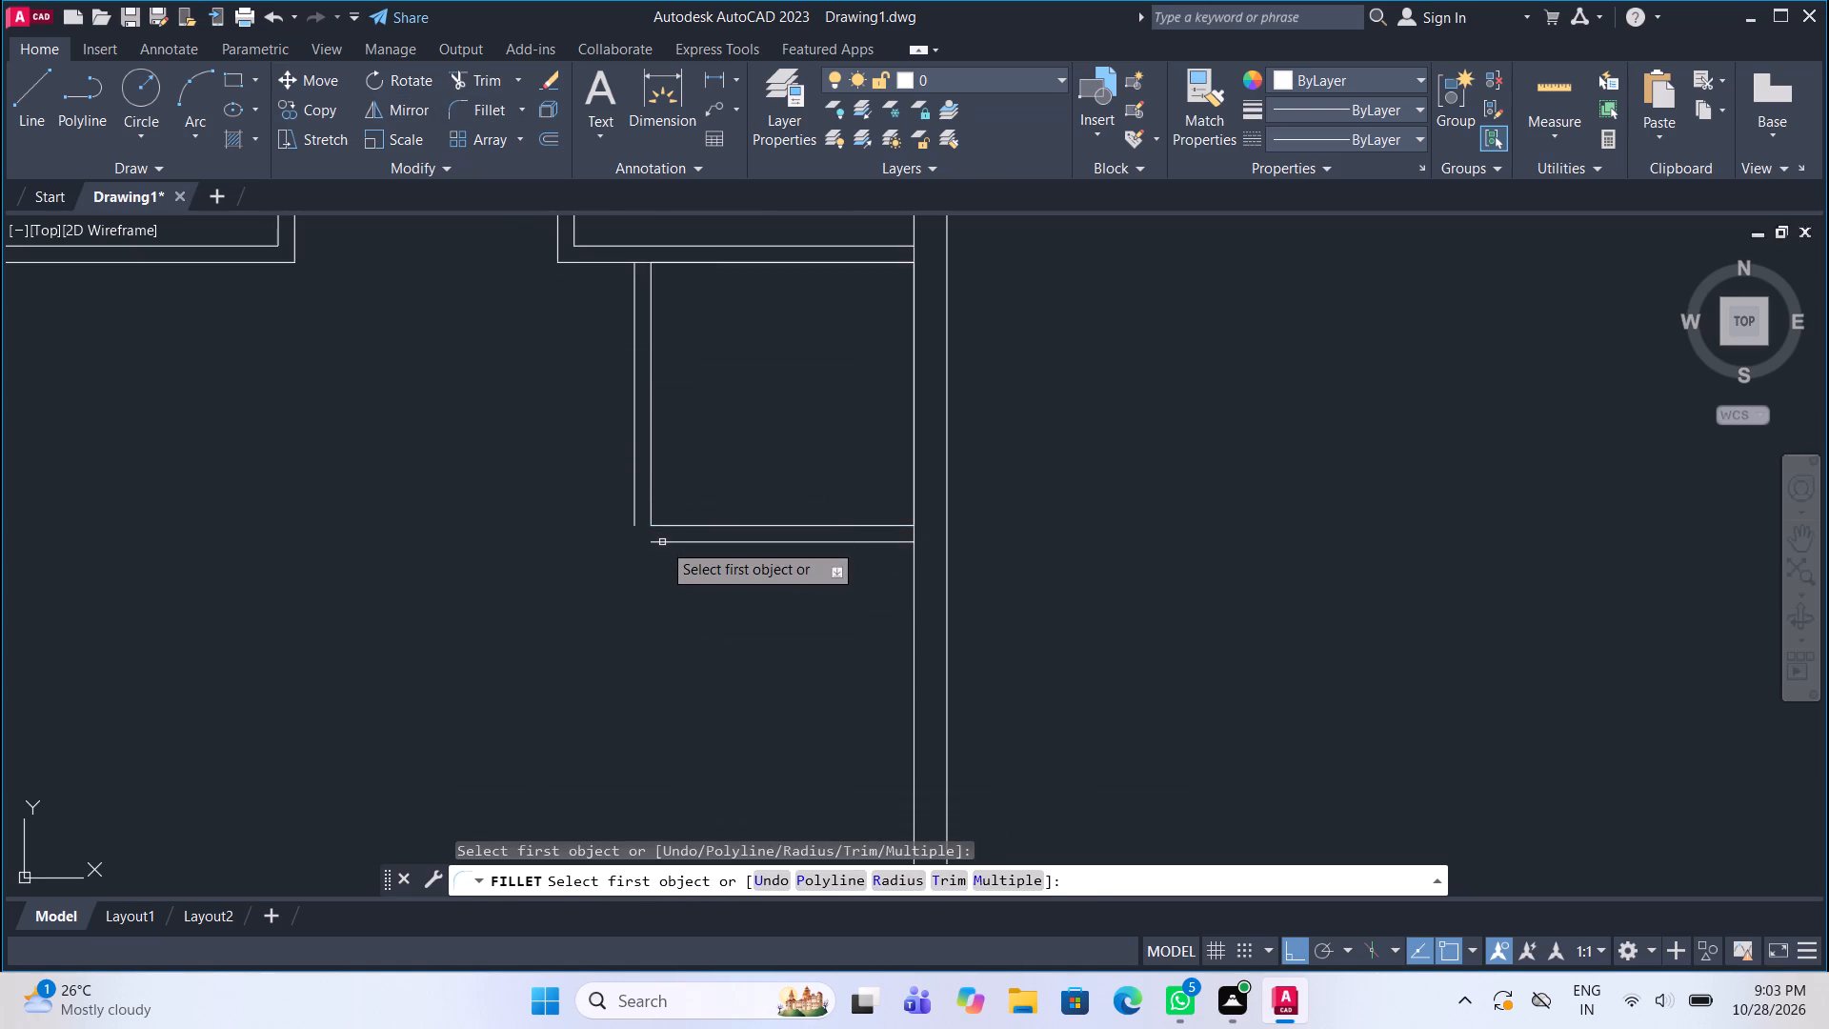
{"action": "double_click", "coordinate": [662, 542]}
{"action": "left_click", "coordinate": [634, 490]}
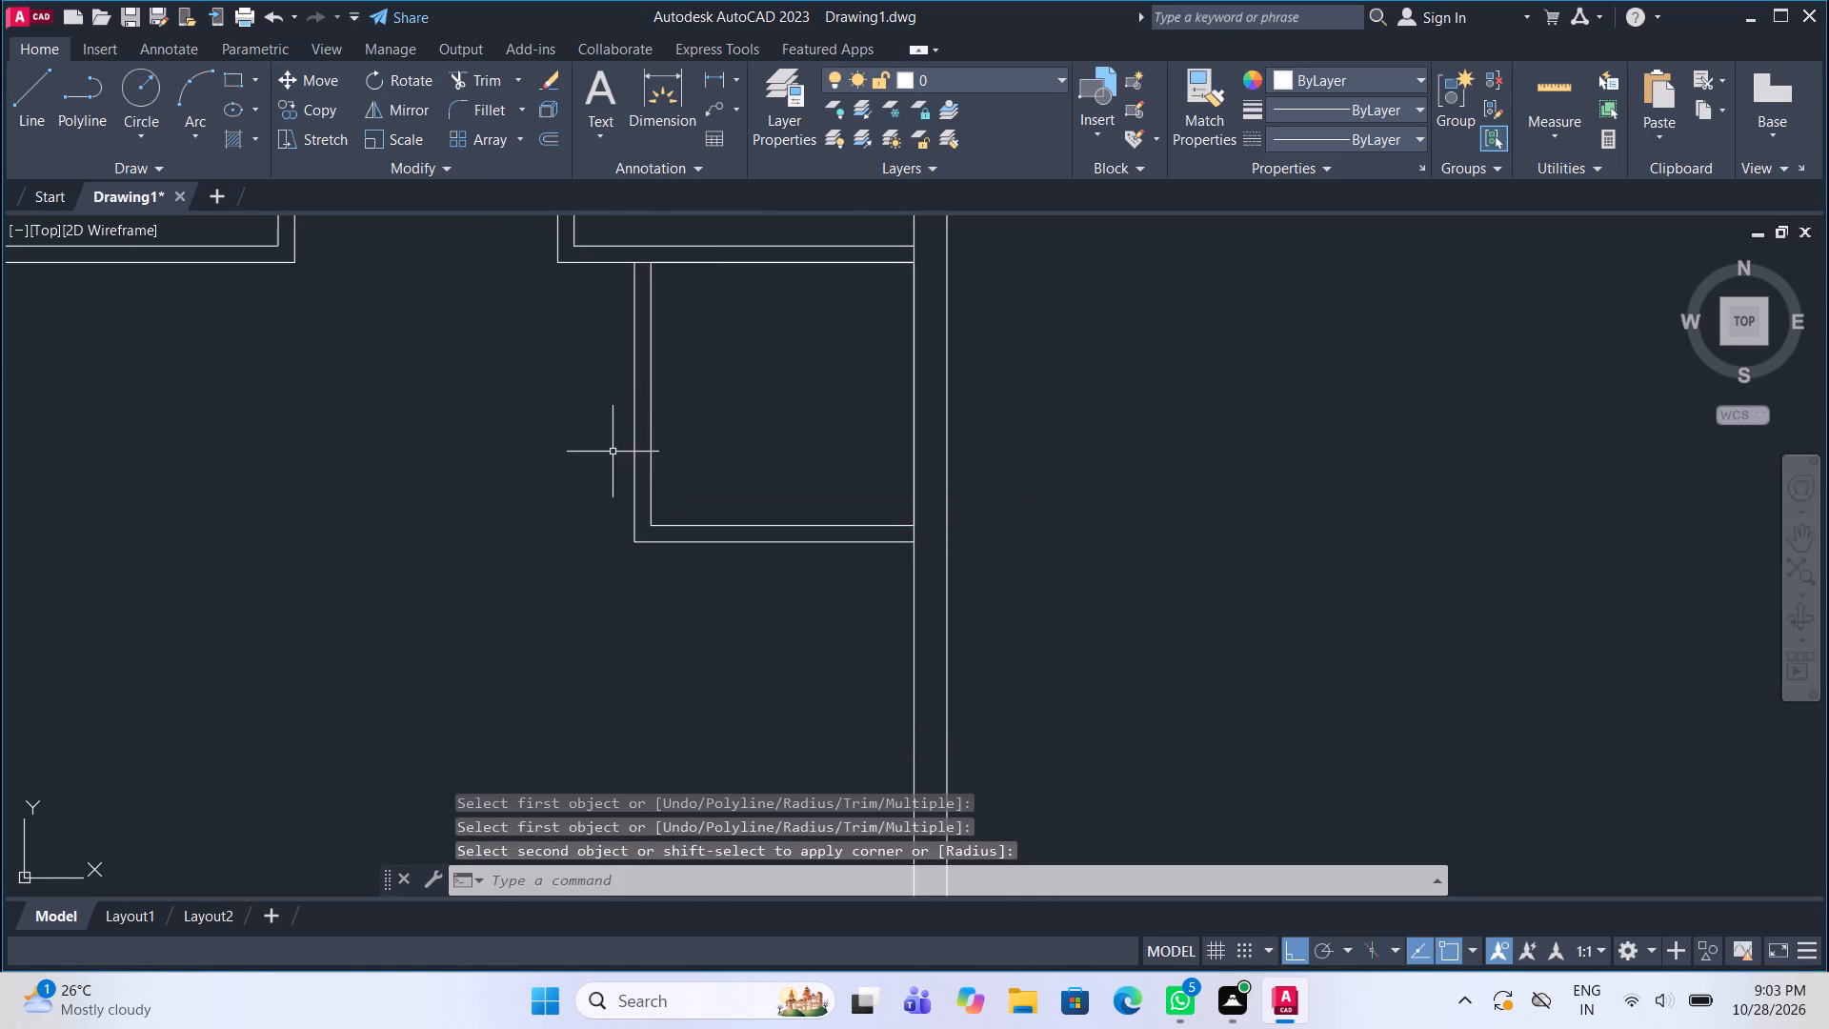
From the 6' room's outer bottom-left corner, draw lines 6' left and 6' up.
{"action": "left_click", "coordinate": [26, 104]}
{"action": "middle_click_drag", "start_coordinate": [375, 510], "coordinate": [602, 549]}
{"action": "left_click", "coordinate": [863, 582]}
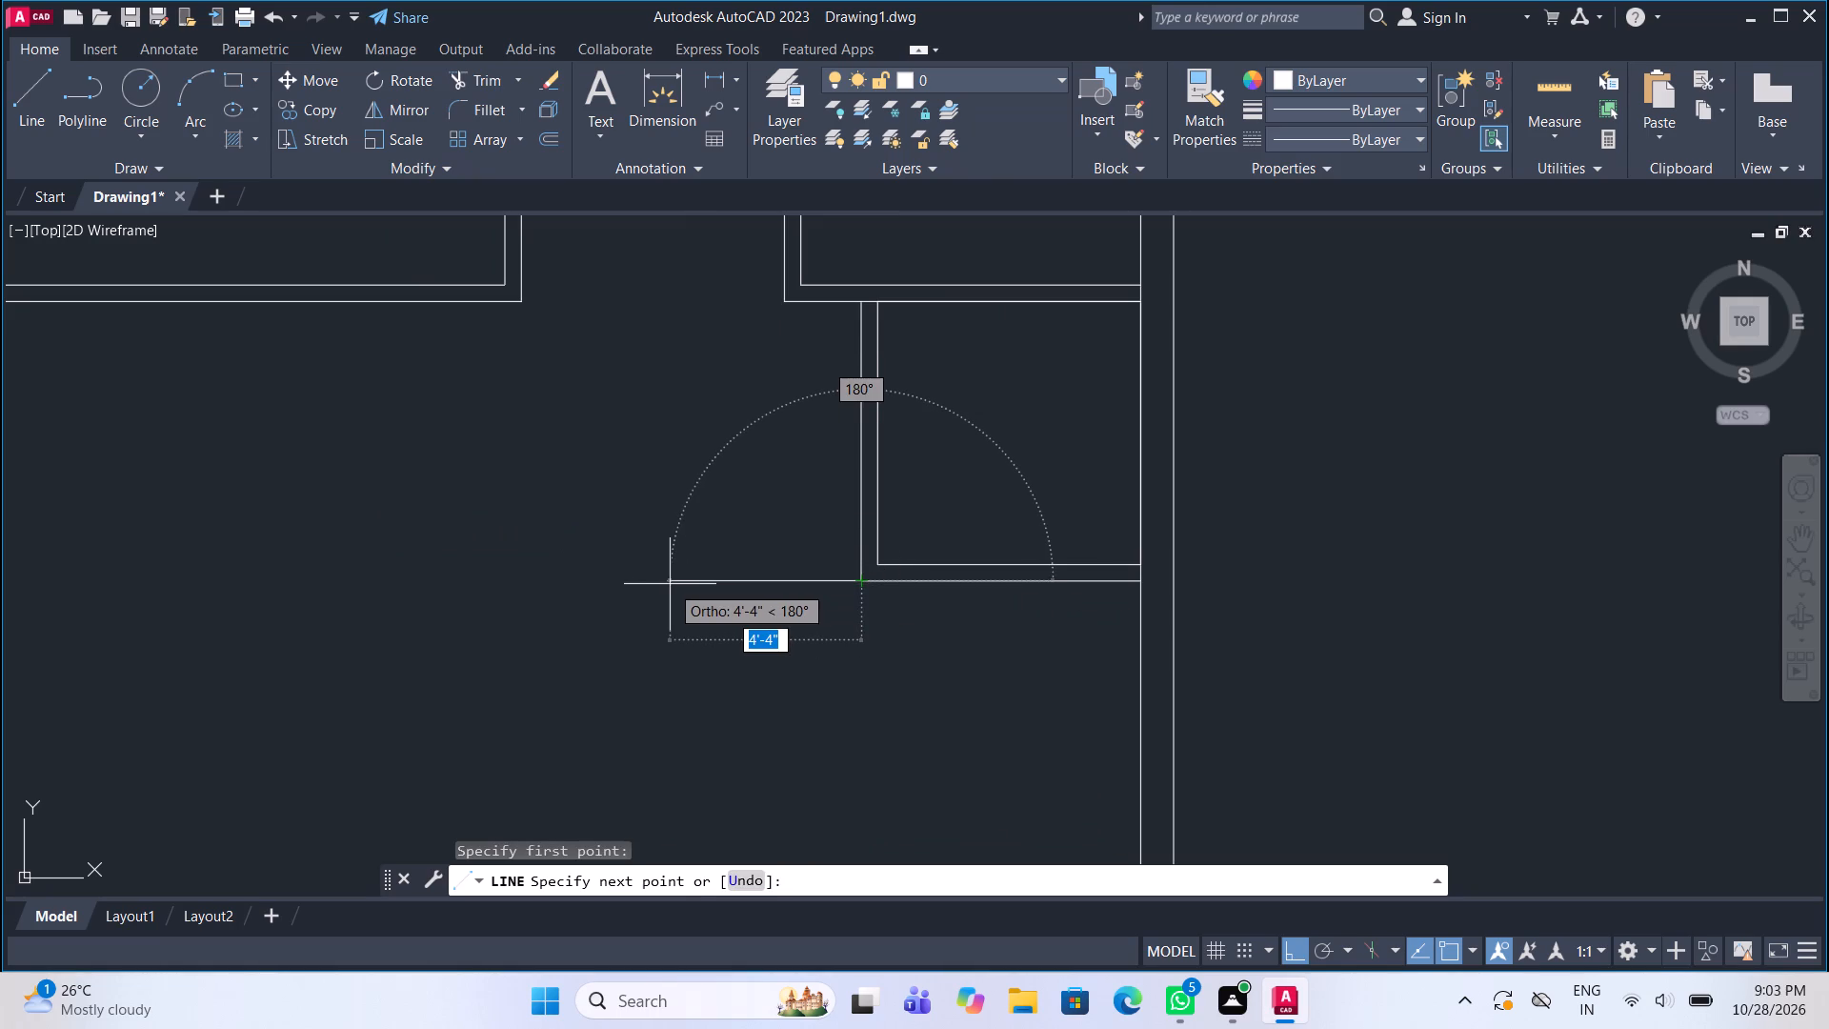
{"action": "type", "text": "6'"}
{"action": "key", "text": "Return"}
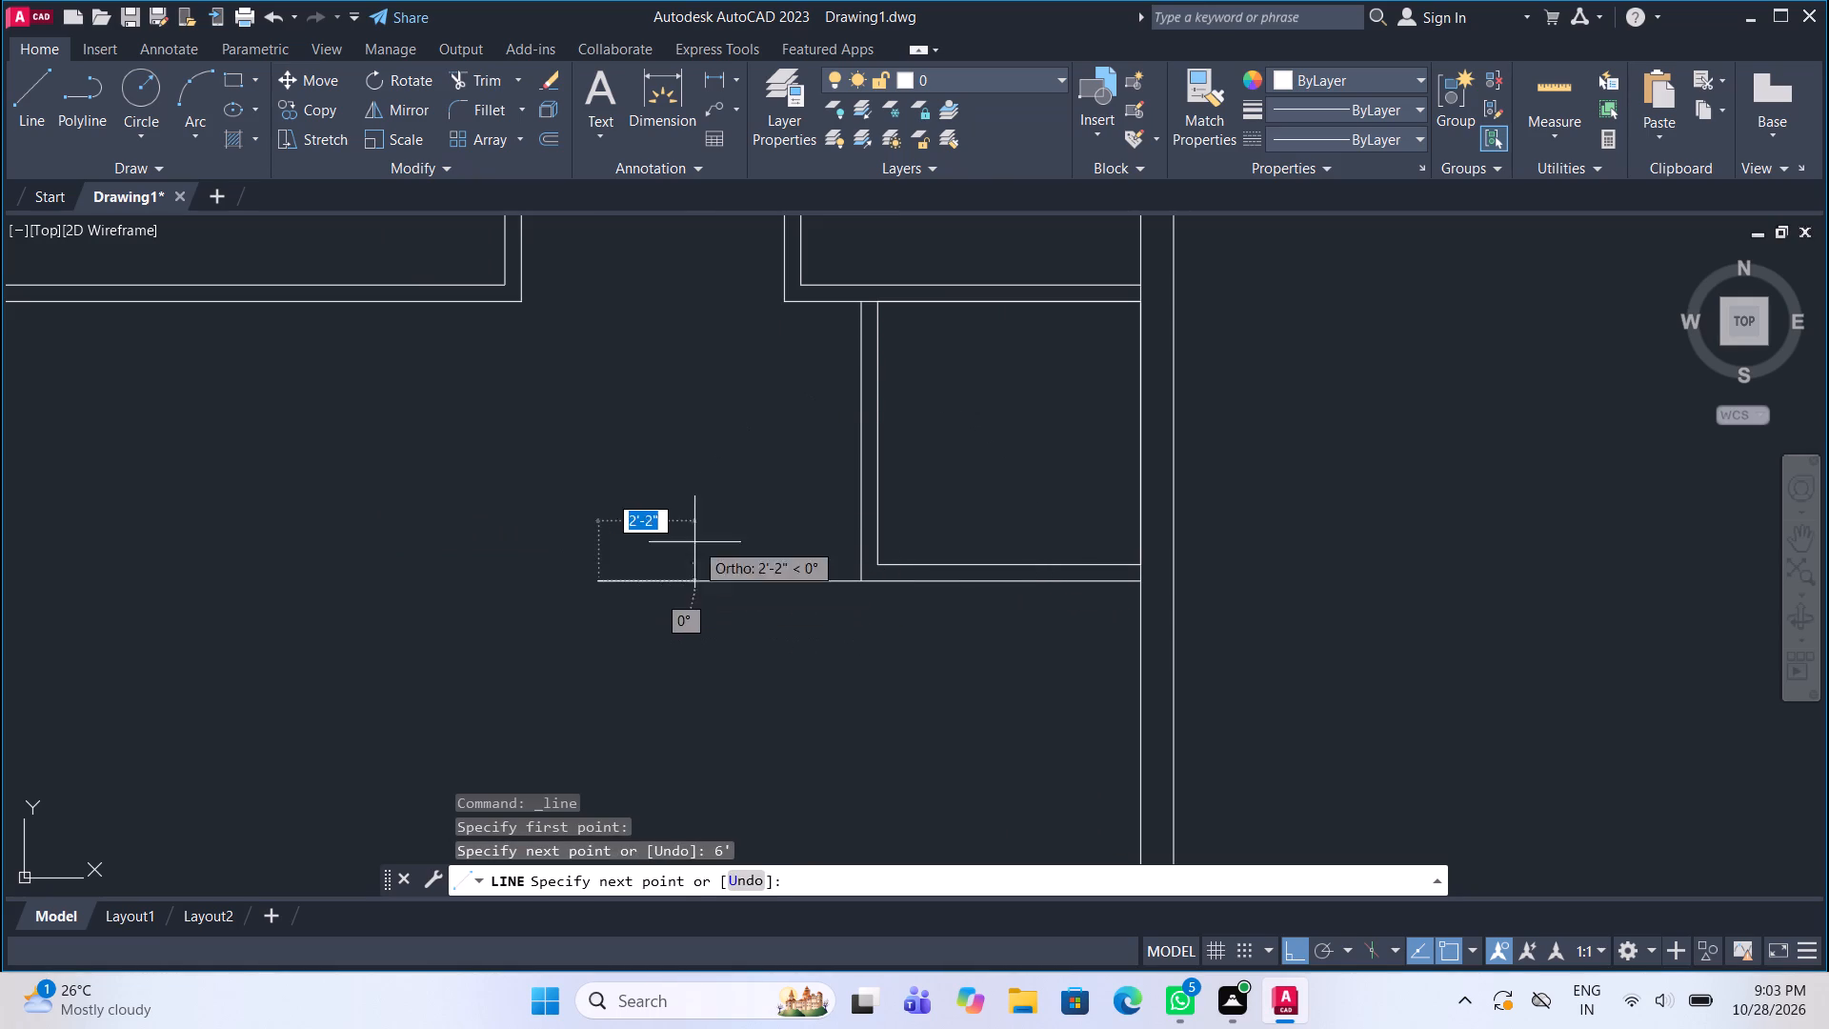
{"action": "type", "text": "6'"}
{"action": "key", "text": "Return"}
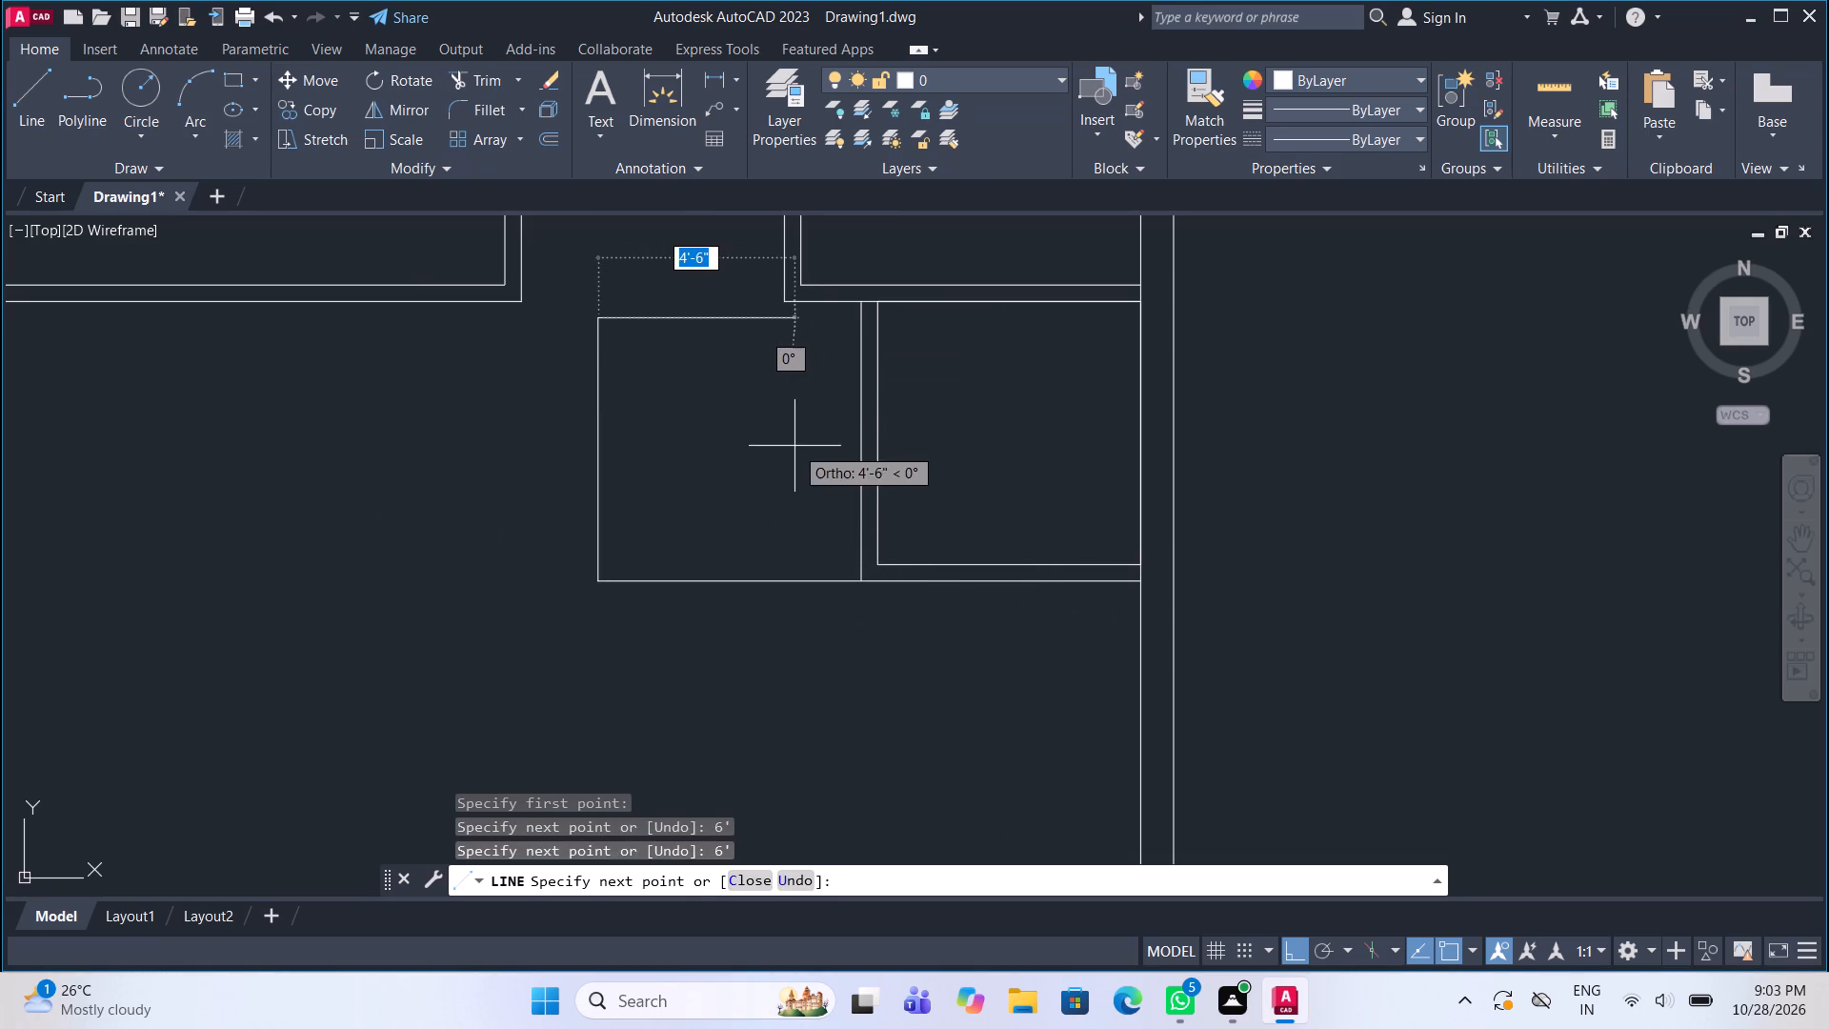
{"action": "middle_click_drag", "start_coordinate": [754, 395], "coordinate": [748, 416]}
{"action": "middle_click_drag", "start_coordinate": [719, 544], "coordinate": [718, 564]}
{"action": "key", "text": "Escape"}
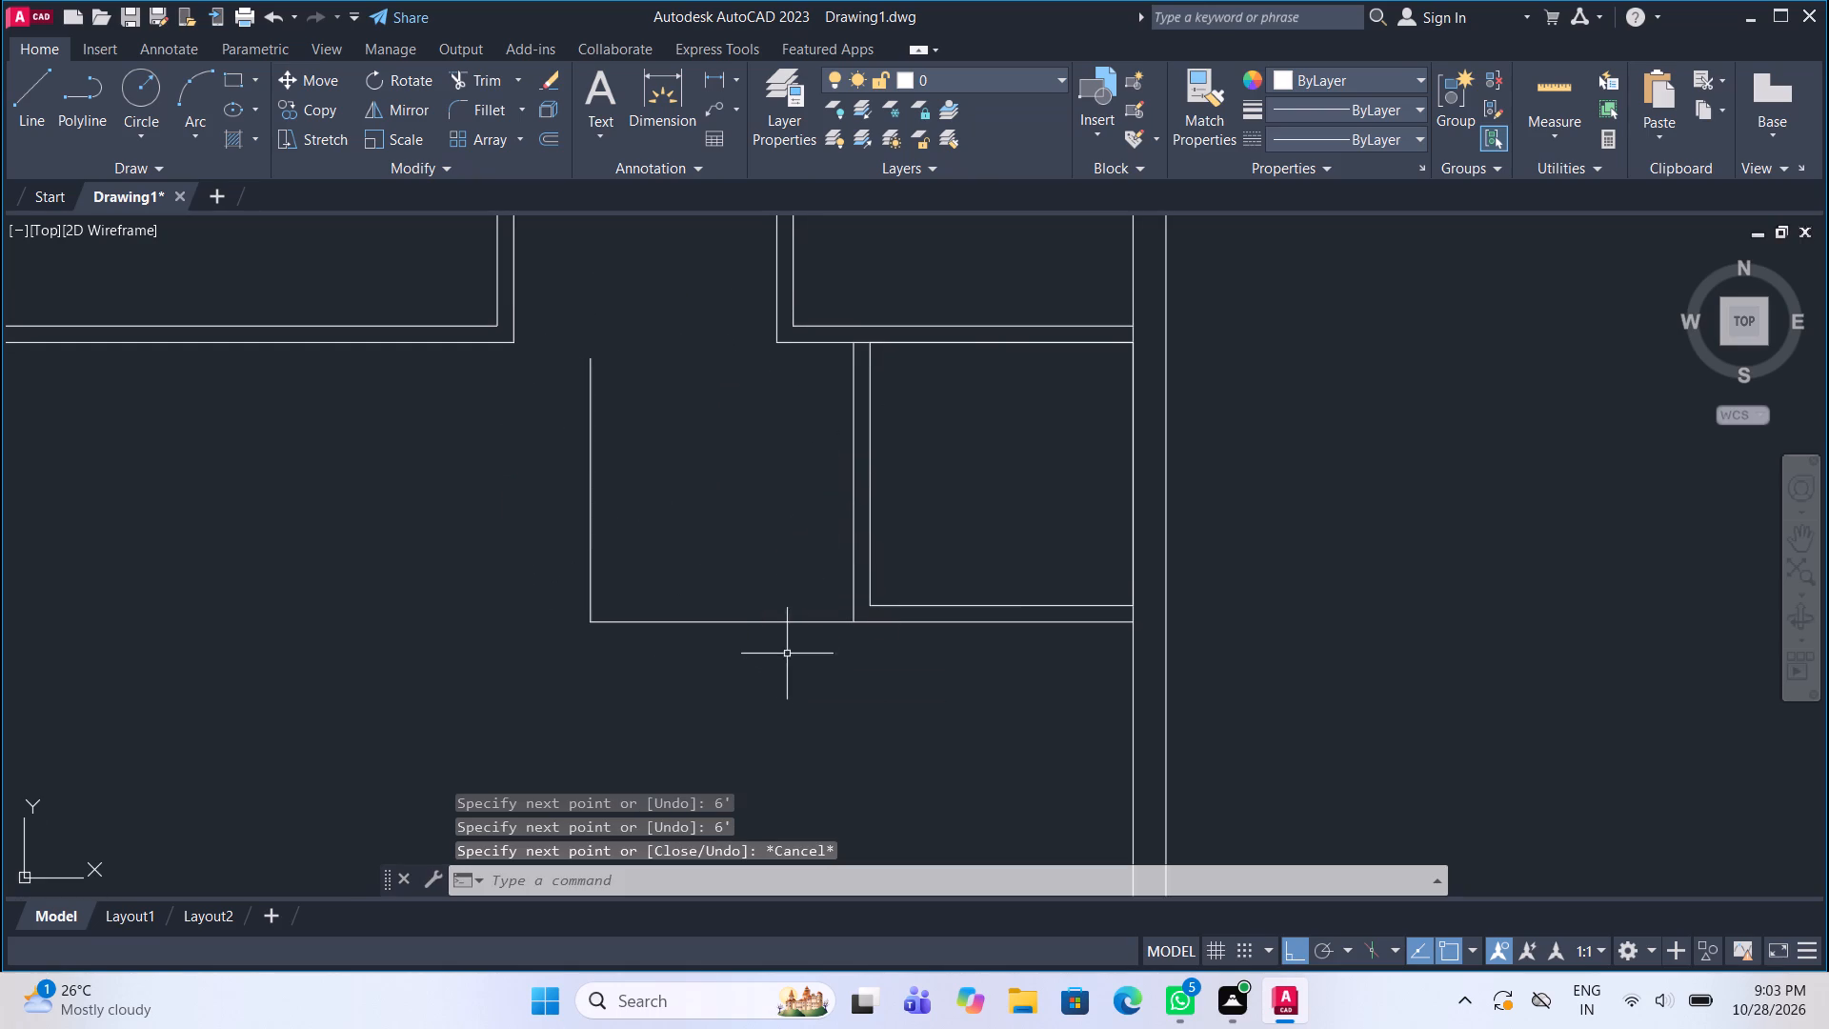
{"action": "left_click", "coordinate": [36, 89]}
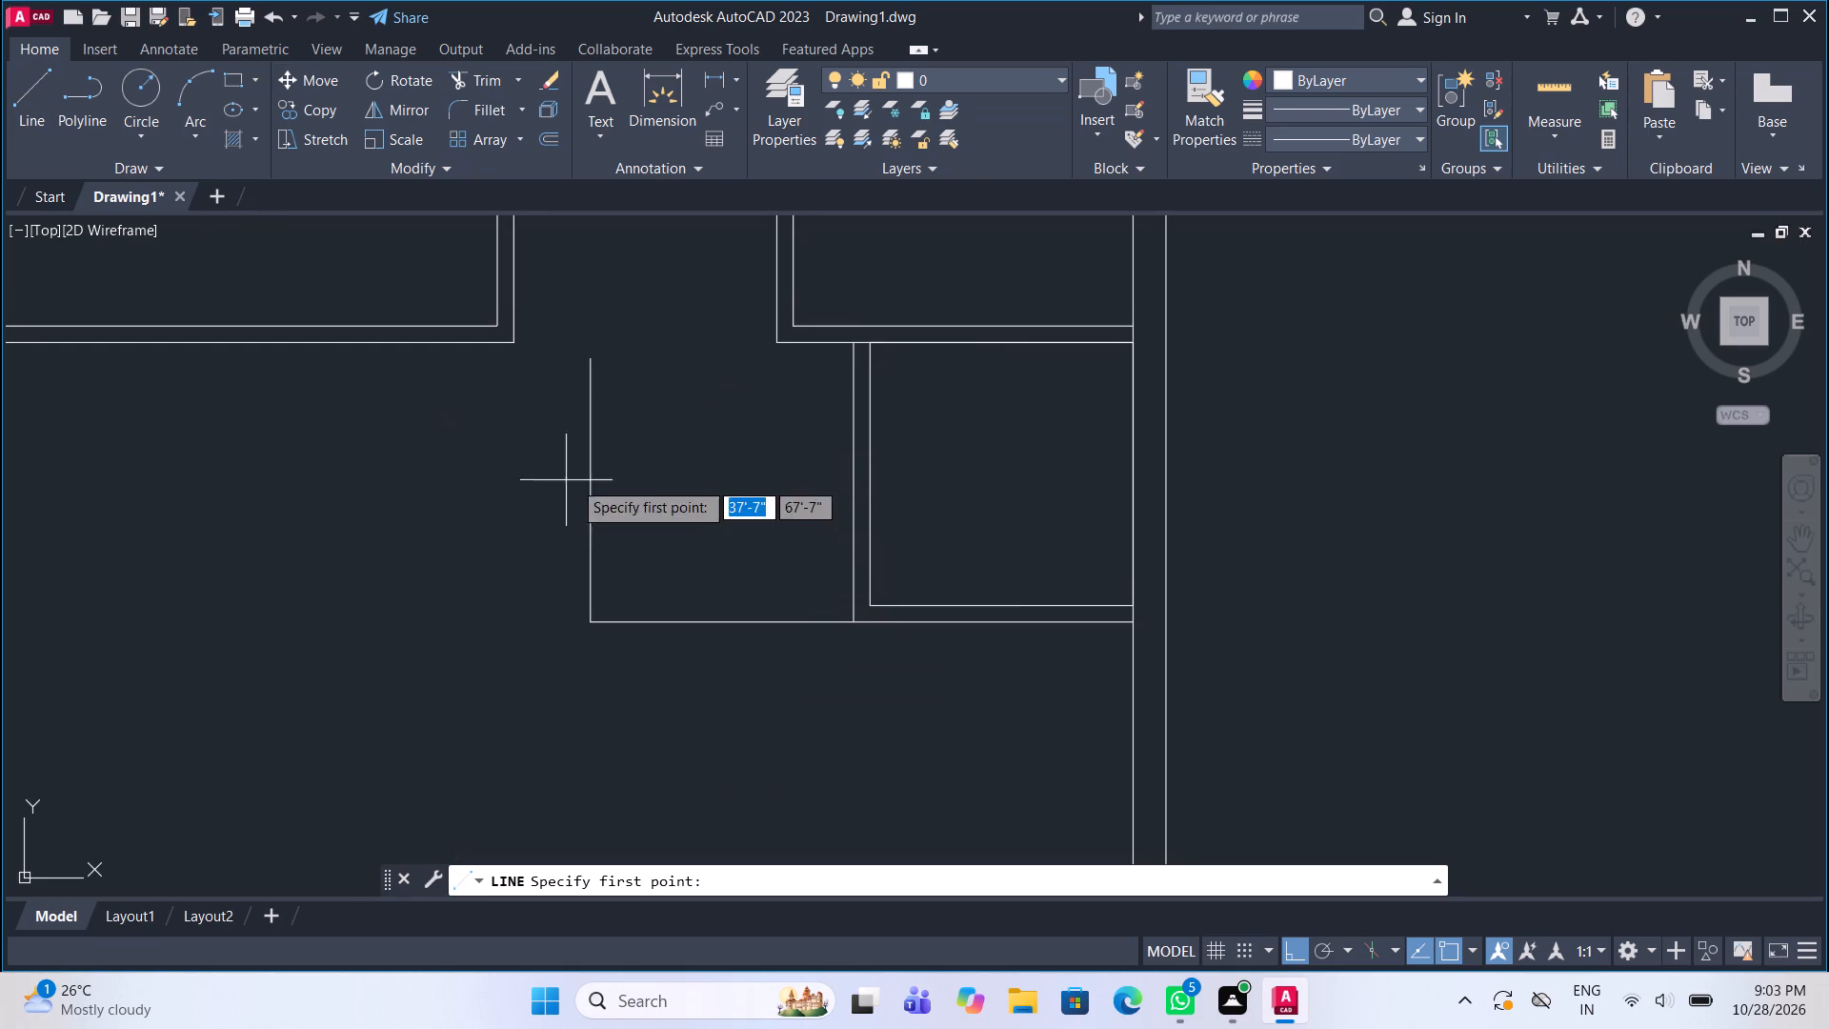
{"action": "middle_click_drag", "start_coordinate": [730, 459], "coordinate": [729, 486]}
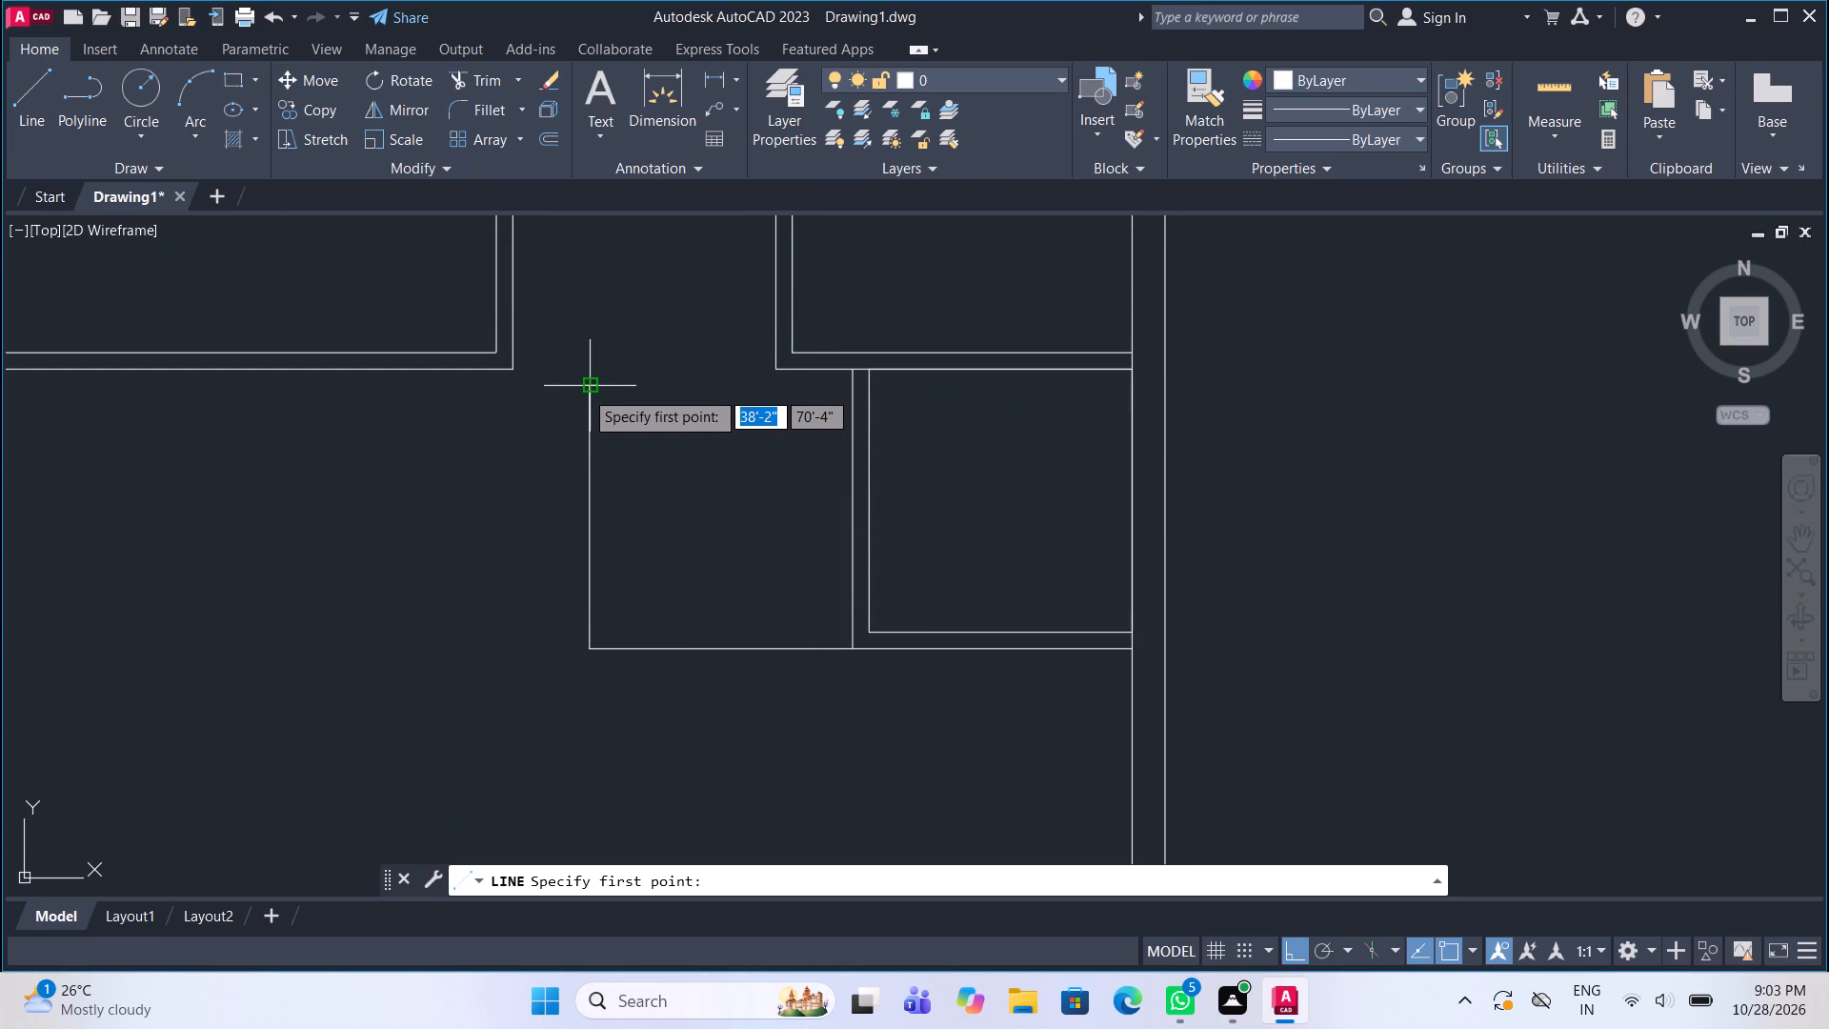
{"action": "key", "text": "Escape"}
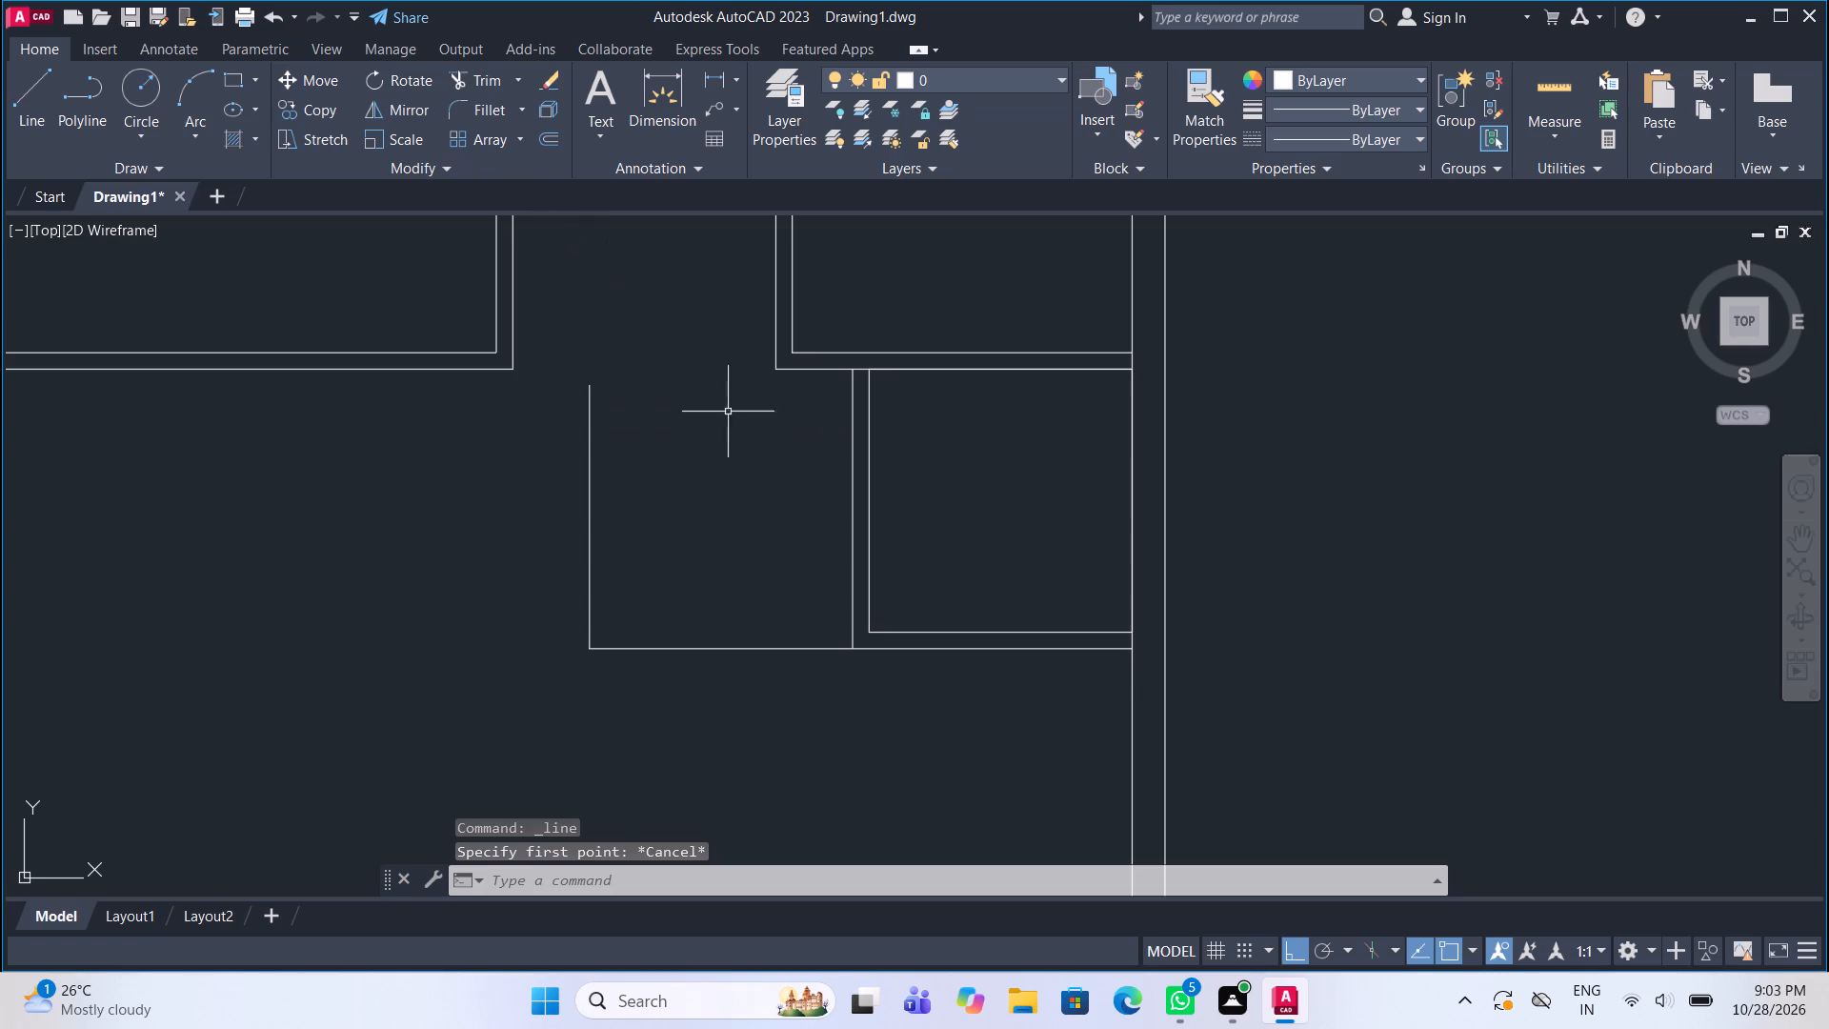
From the 6' room's outer left wall line, level with its inner bottom line, draw 6' left, 6' up, and right to the third room's outer bottom-left corner.
{"action": "left_click", "coordinate": [41, 103]}
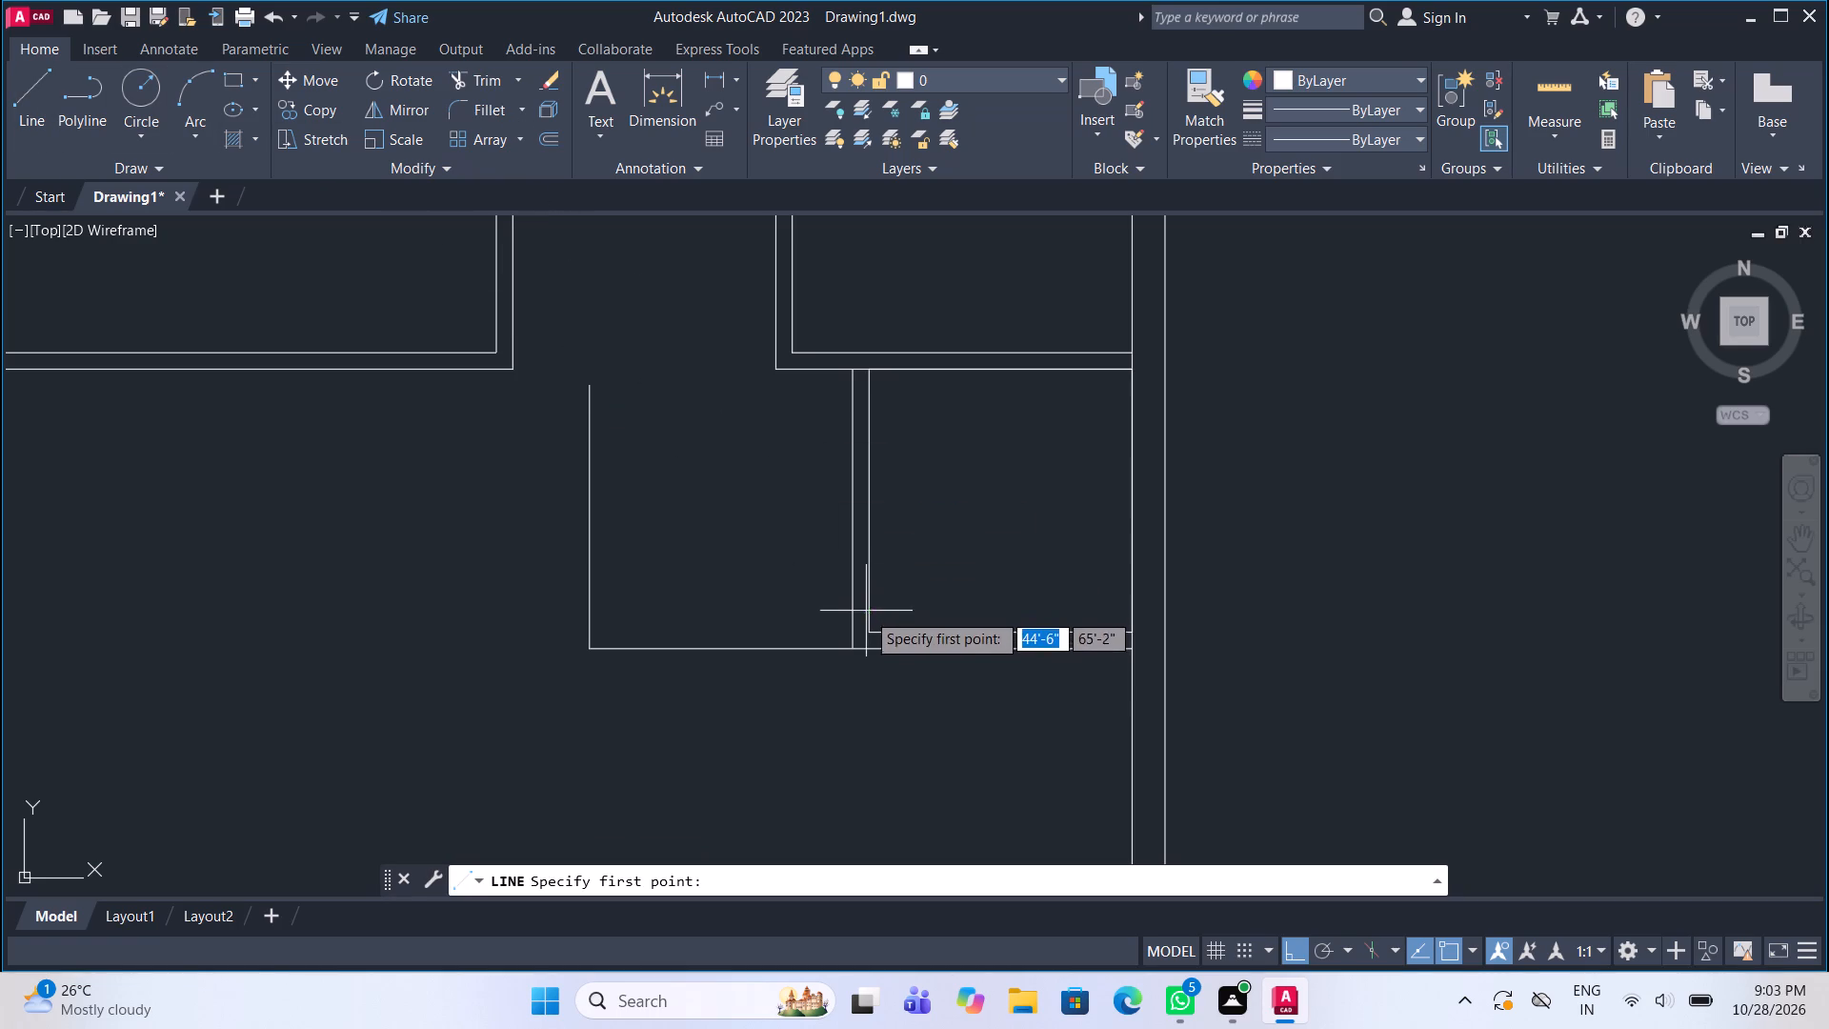
{"action": "left_click", "coordinate": [847, 627]}
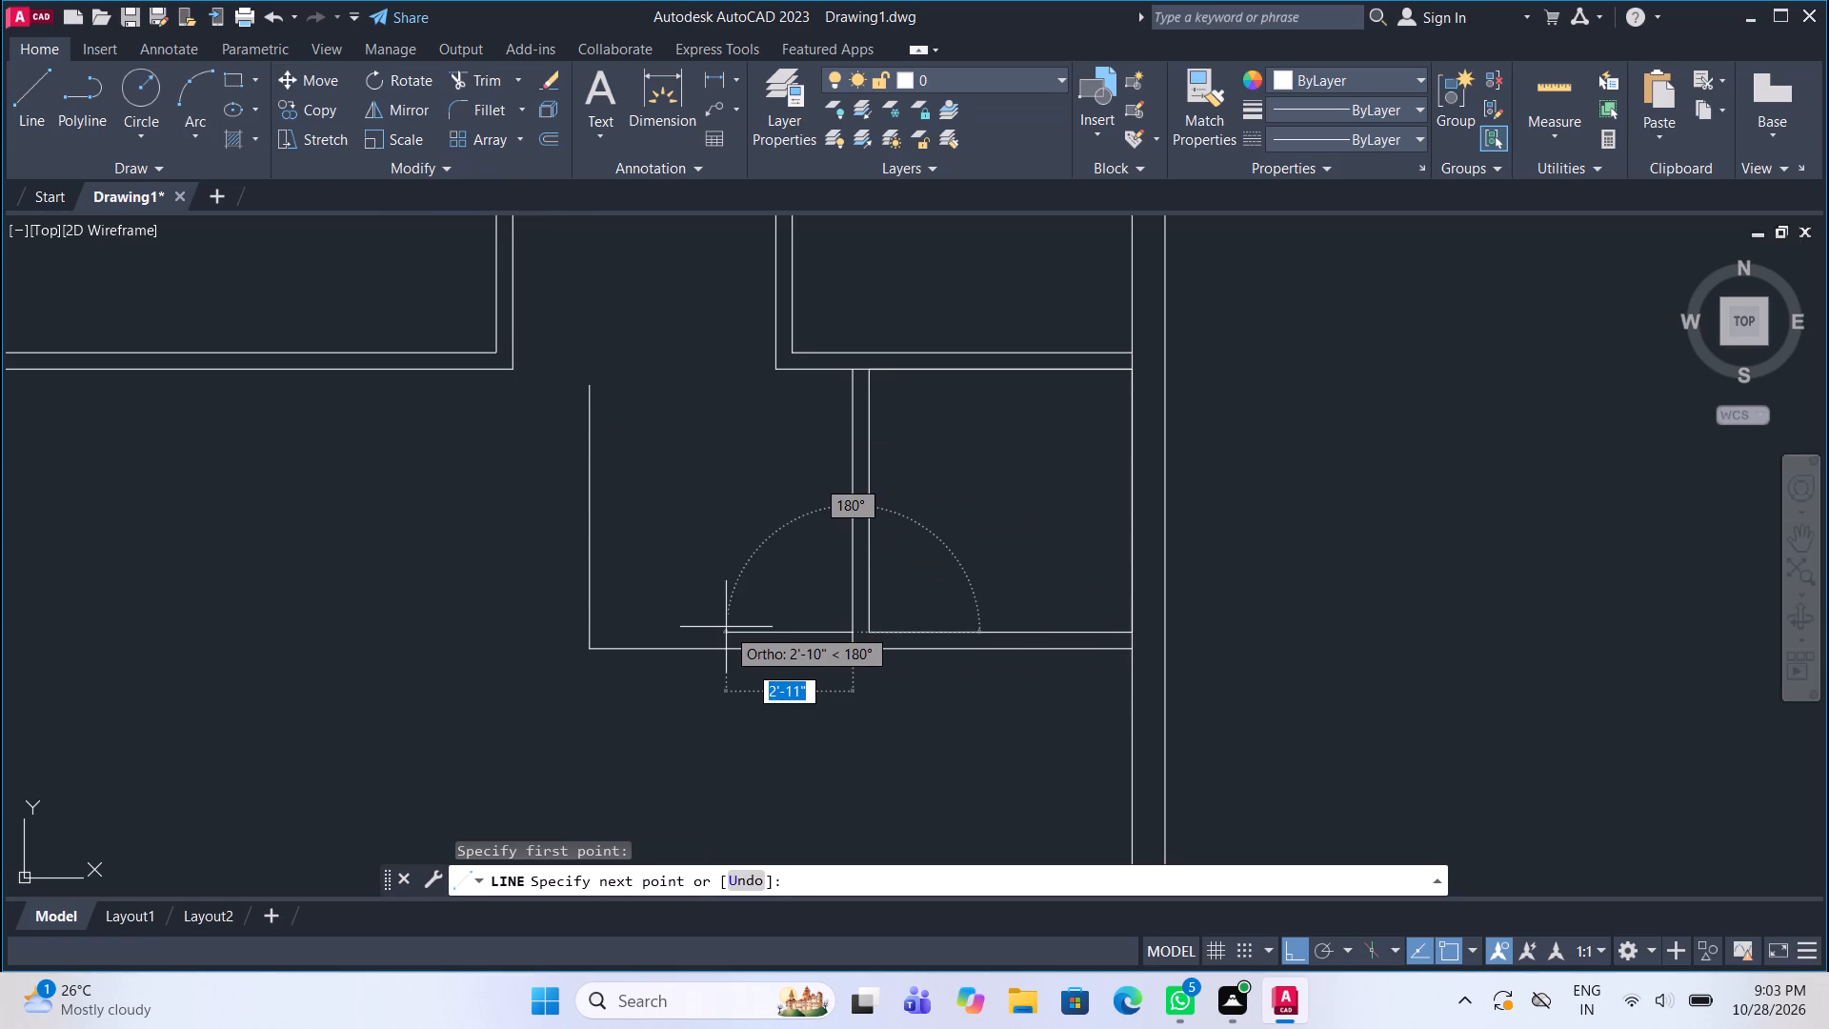
{"action": "type", "text": "6'"}
{"action": "key", "text": "Return"}
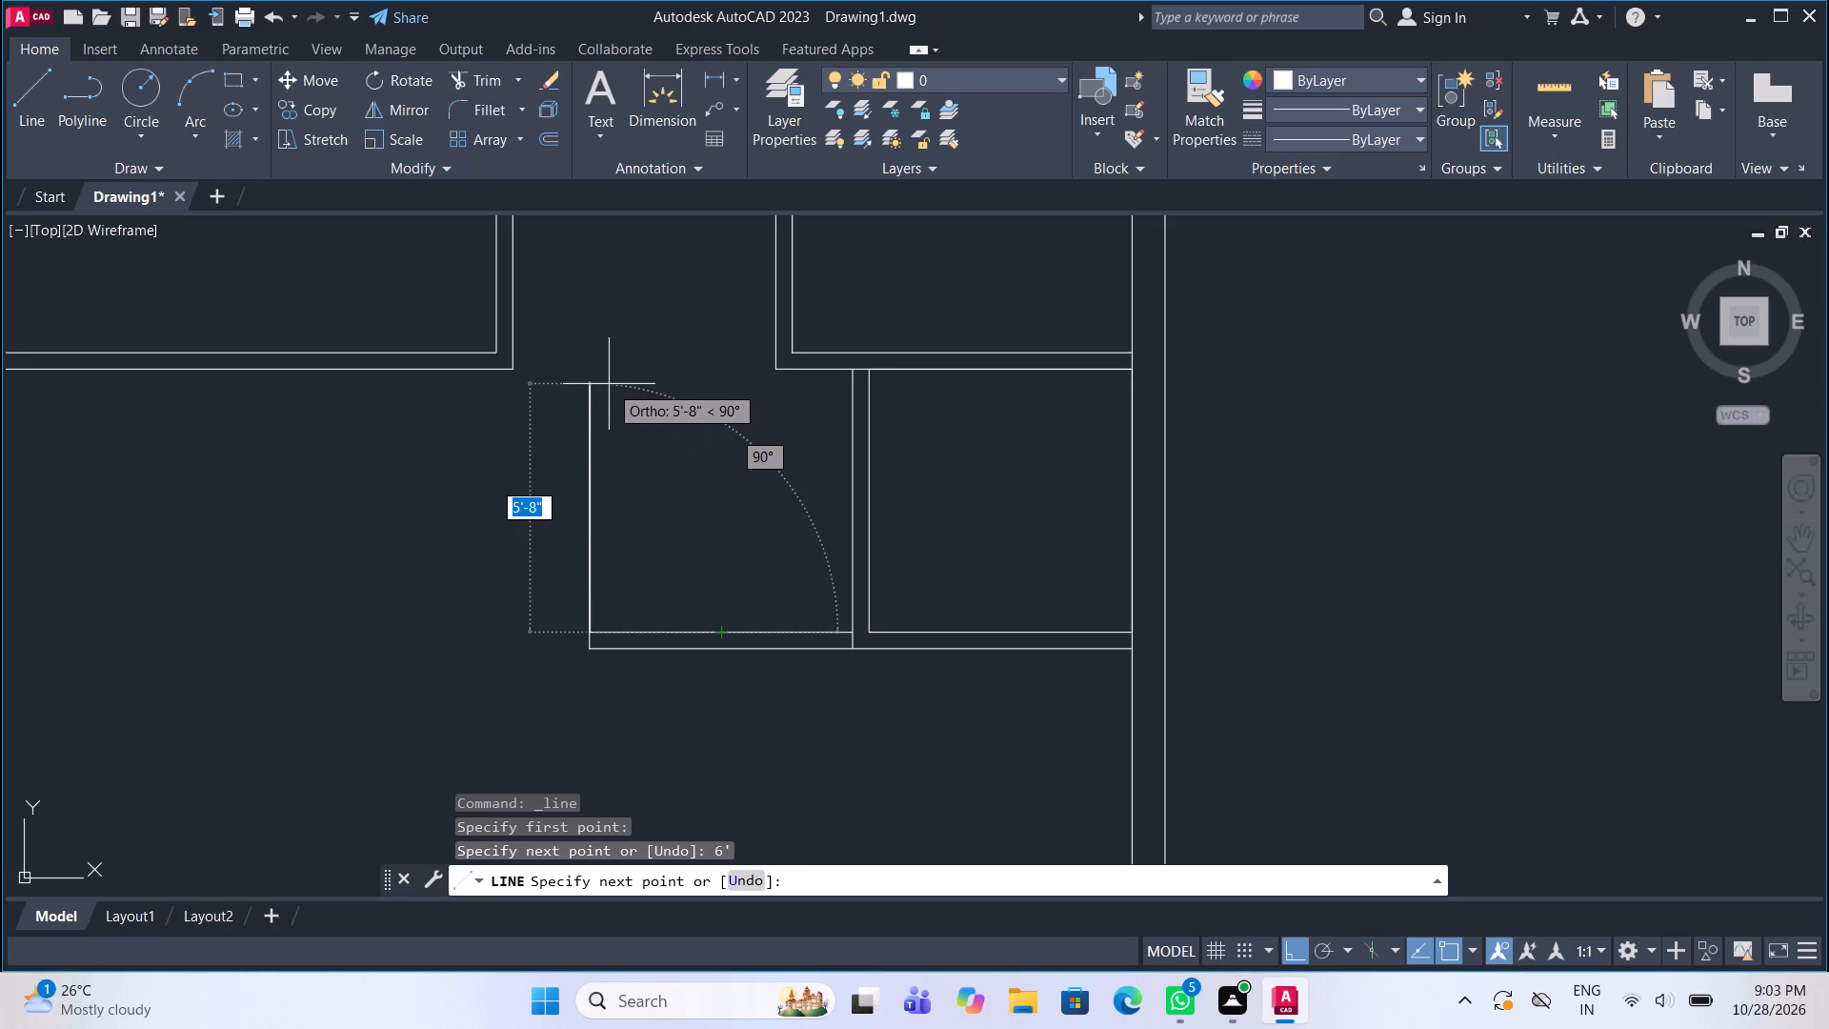
{"action": "type", "text": "6;"}
{"action": "key", "text": "BackSpace"}
{"action": "key", "text": "apostrophe"}
{"action": "key", "text": "Return"}
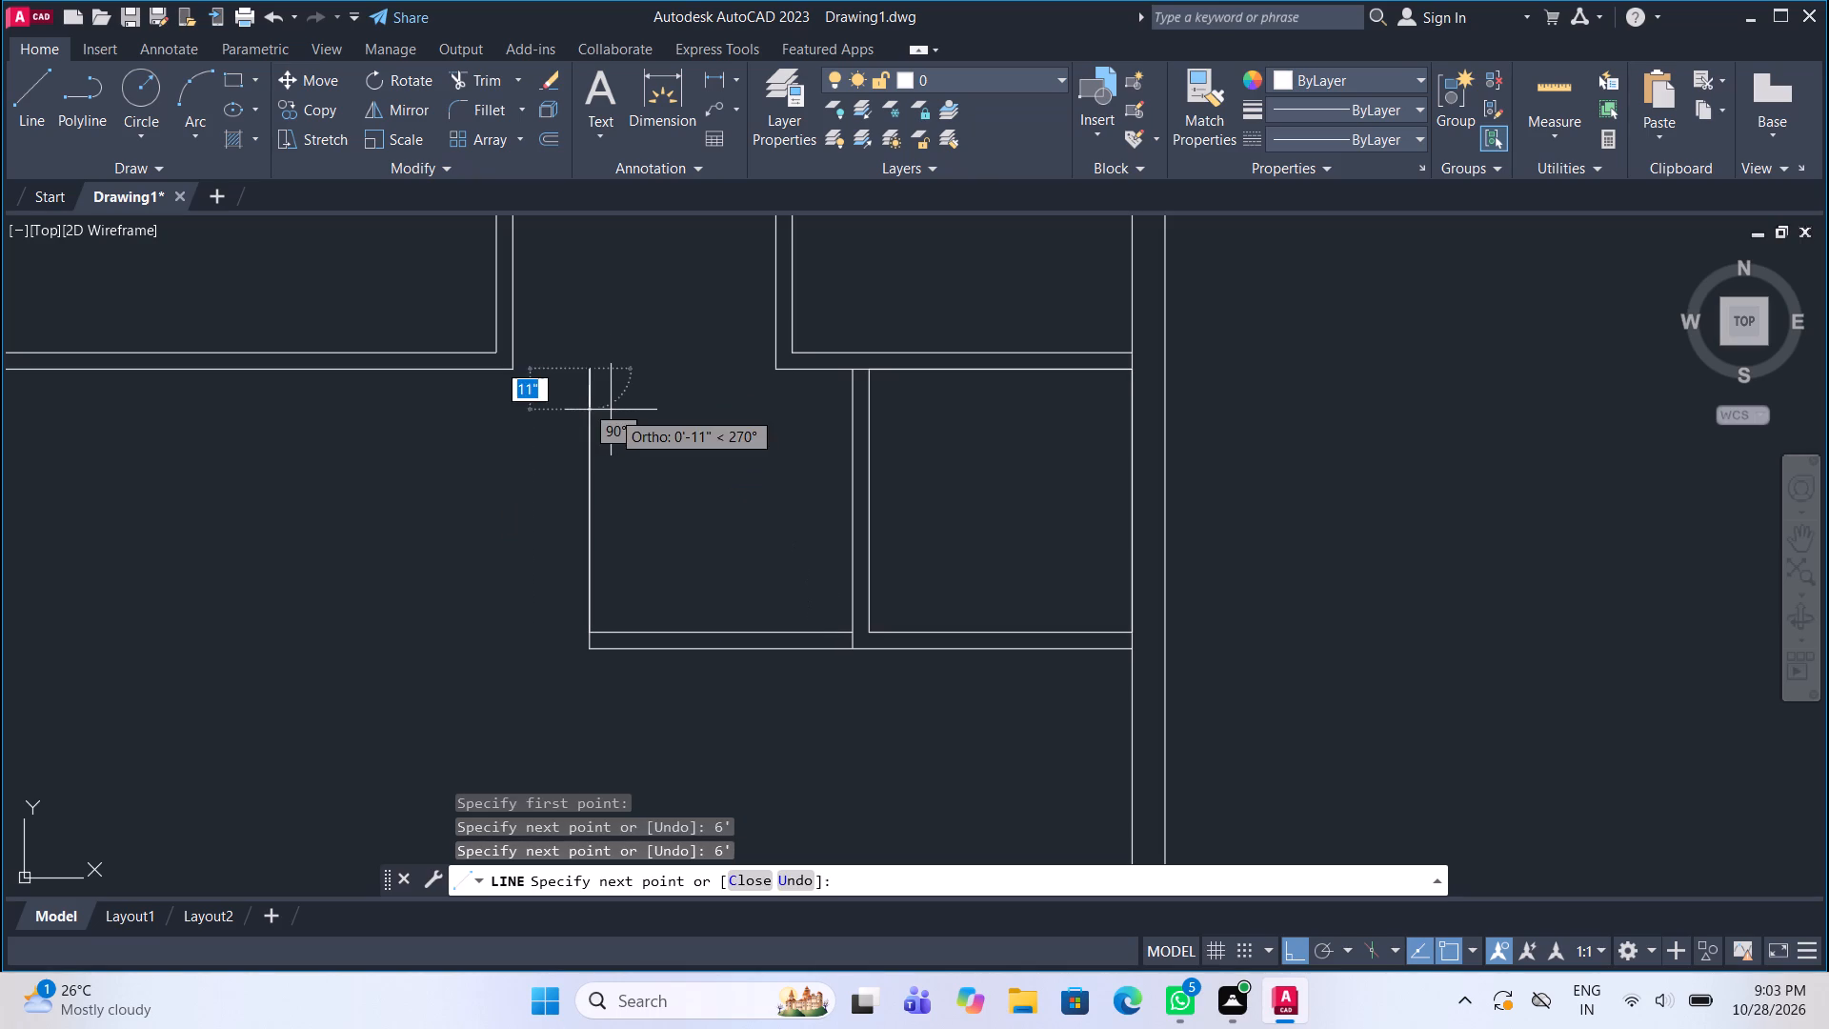
{"action": "left_click", "coordinate": [768, 376]}
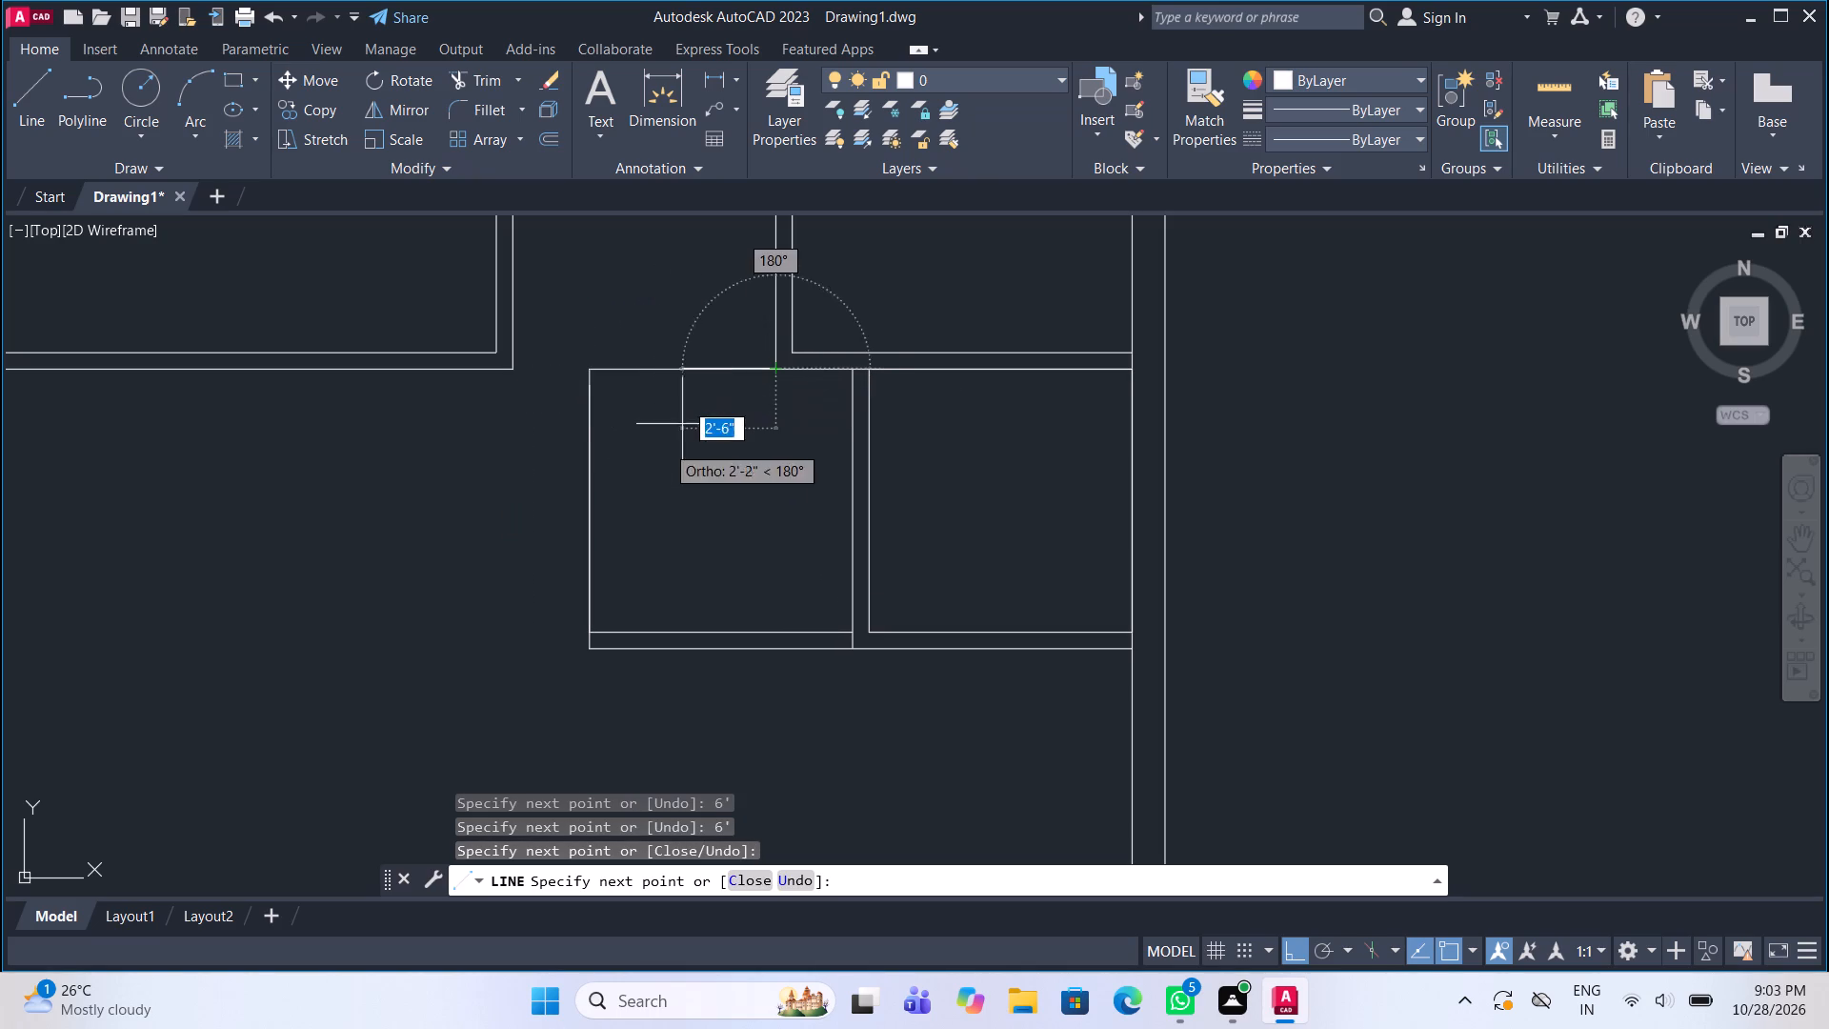
{"action": "key", "text": "Escape"}
Erase the first 6' vertical line that overlaps the second square's left side and starts at the lower wall line.
{"action": "left_click", "coordinate": [587, 644]}
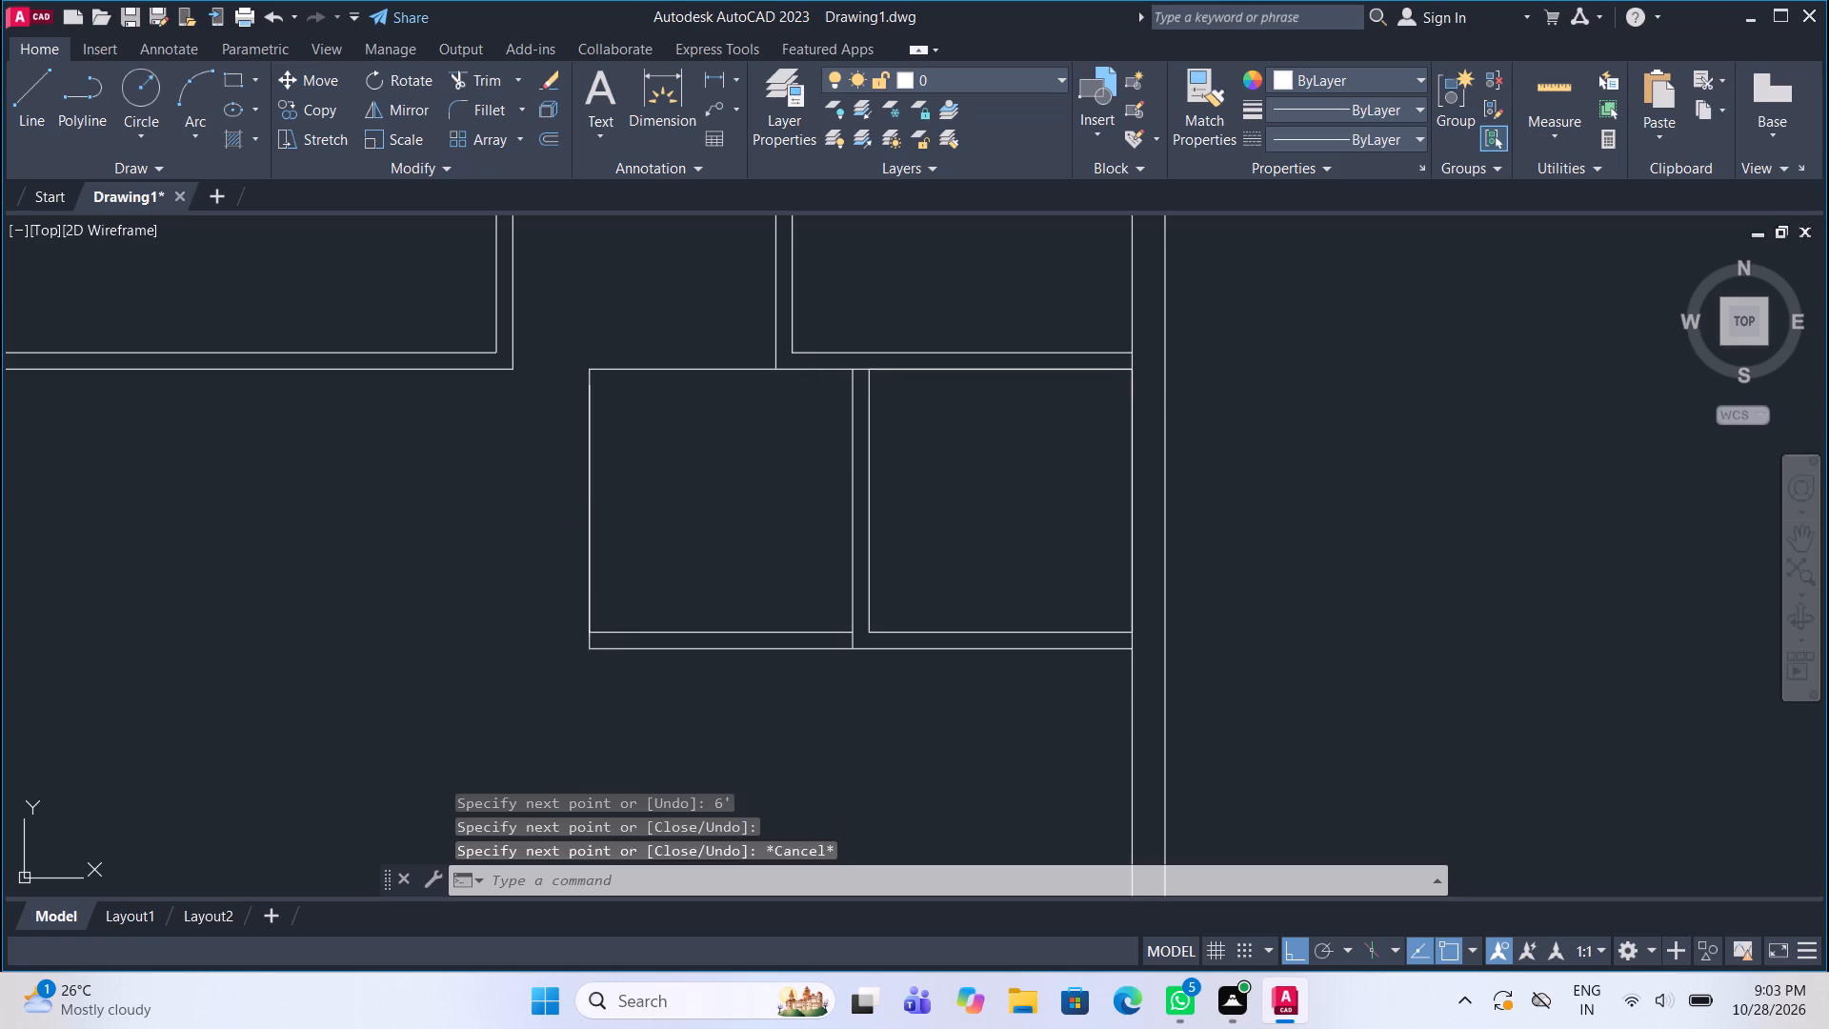
{"action": "key", "text": "Delete"}
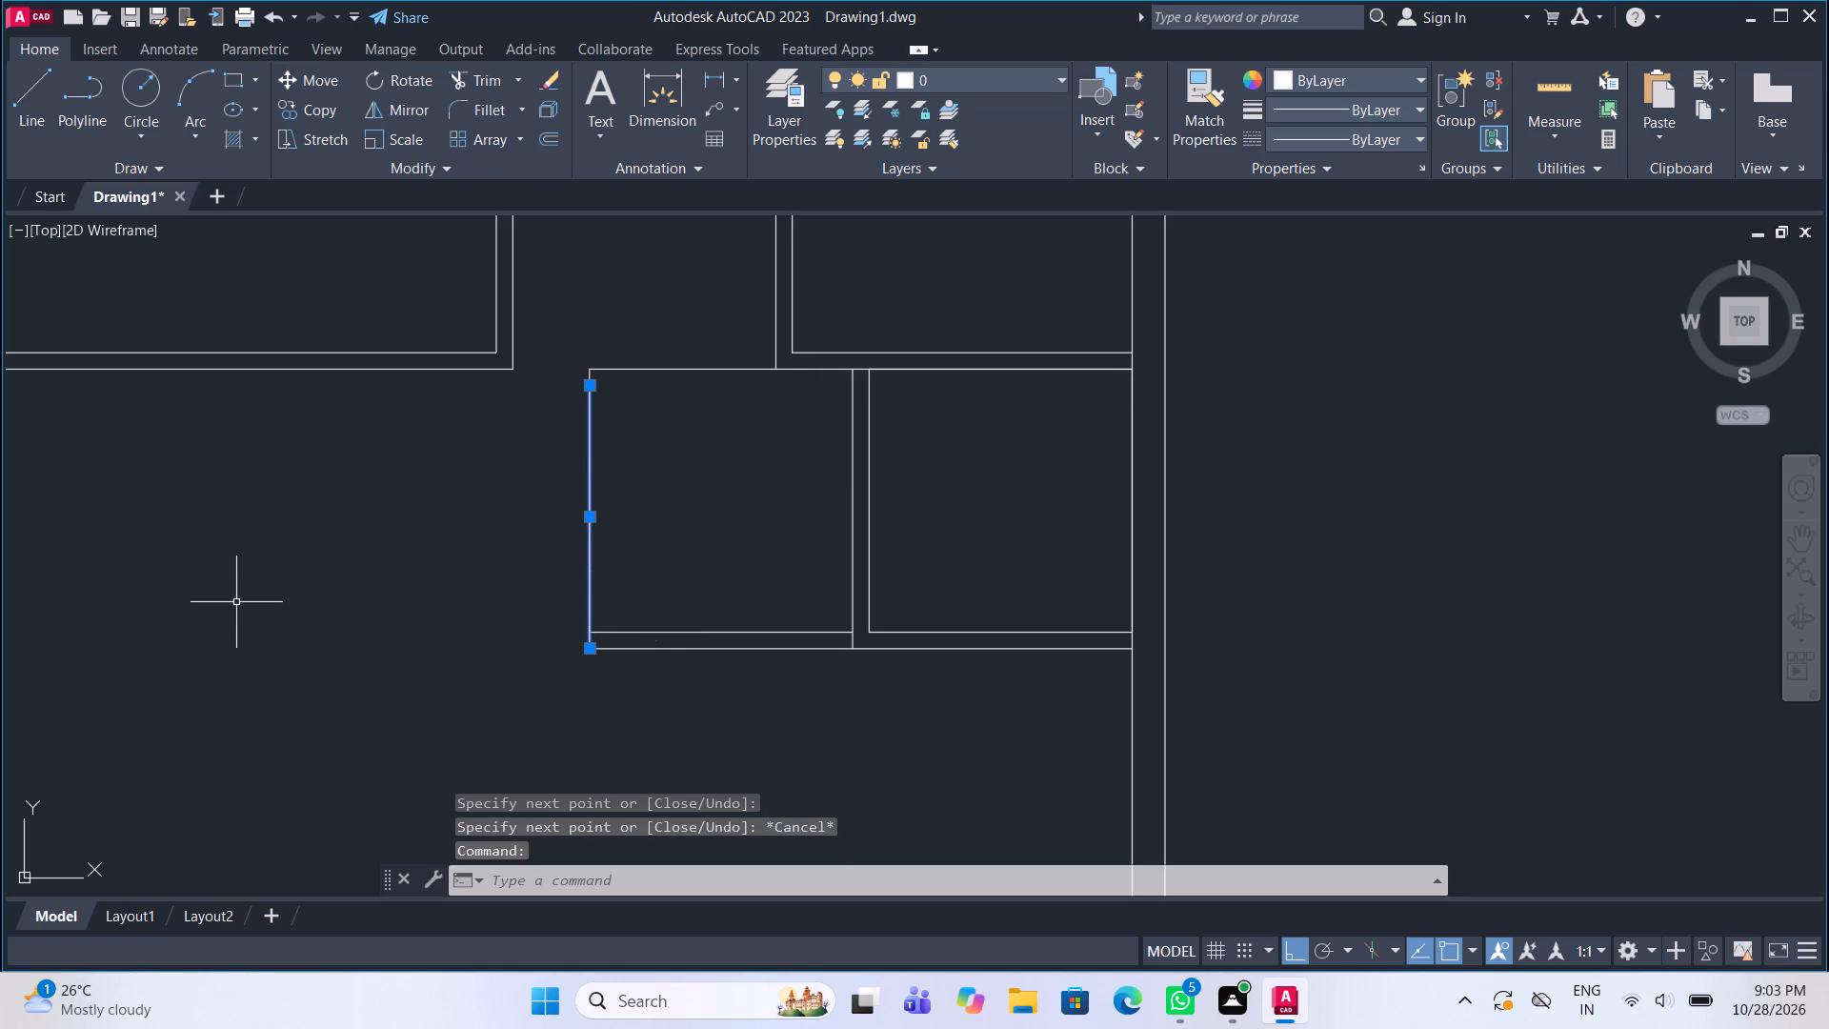
{"action": "key", "text": "Delete"}
Offset the second 6' square's left and top lines 4.5" outward.
{"action": "left_click", "coordinate": [598, 550]}
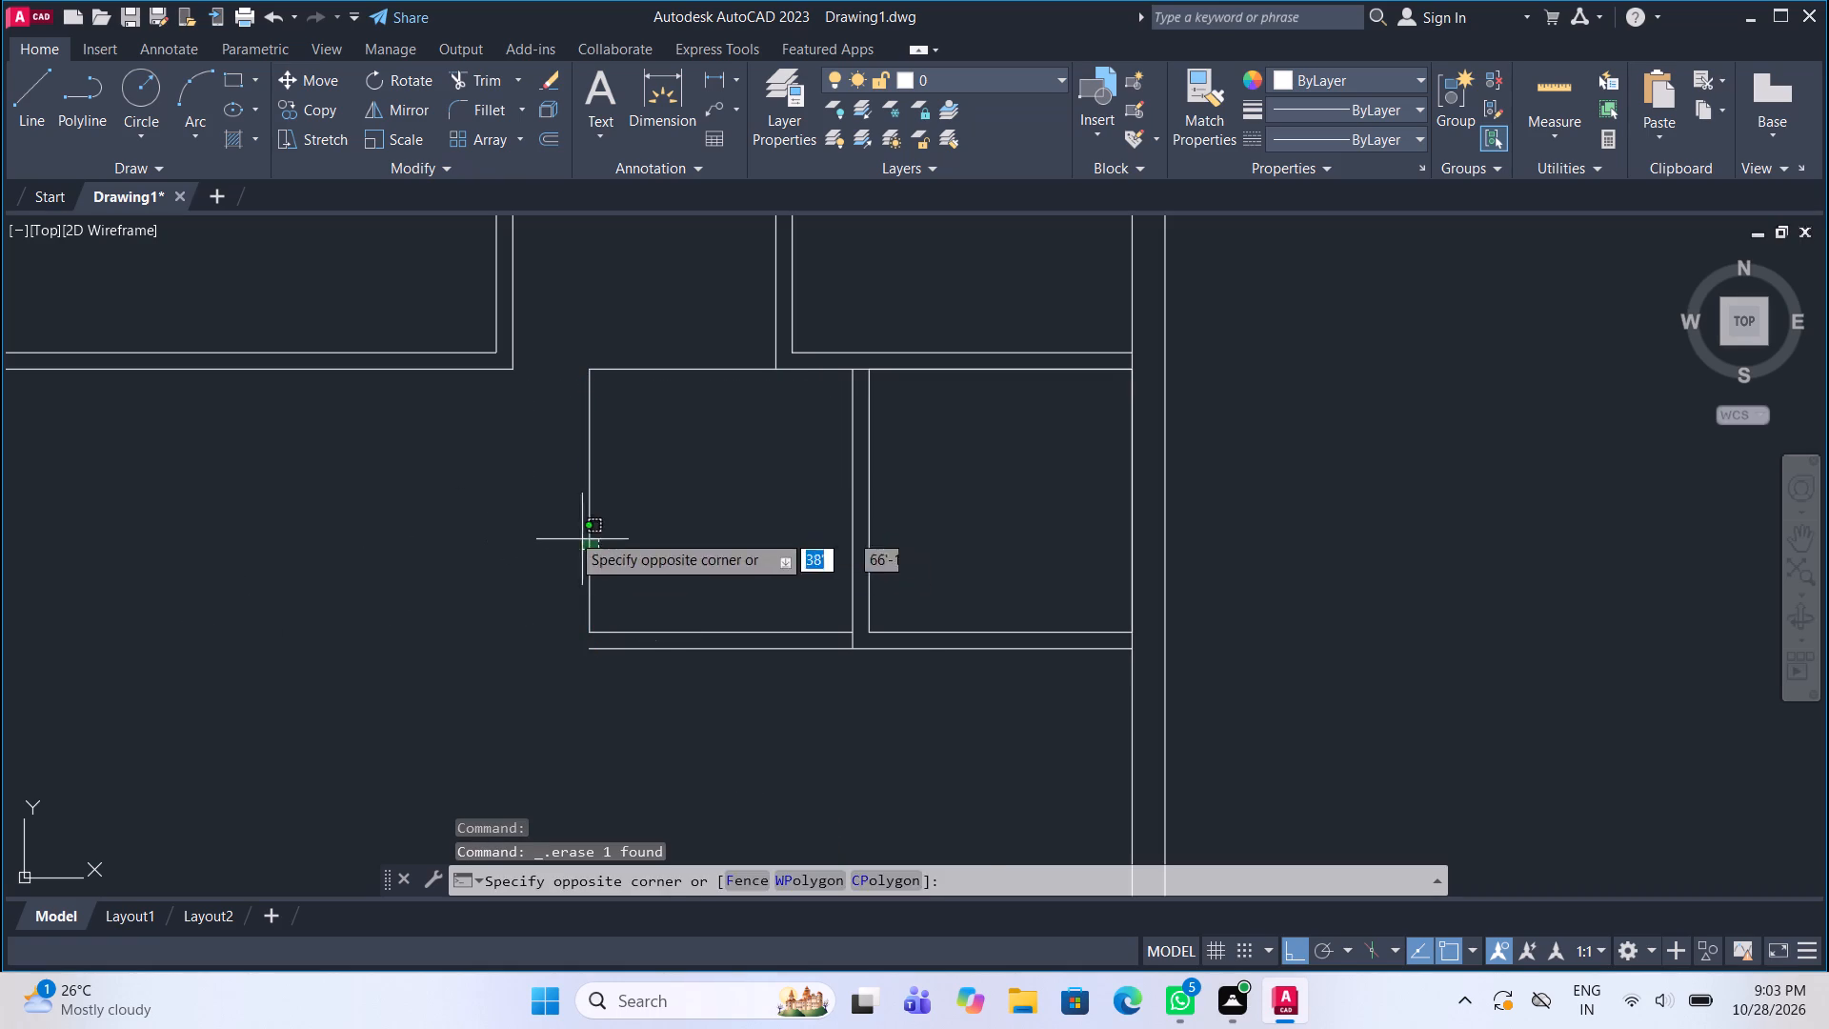
{"action": "left_click", "coordinate": [562, 529]}
{"action": "left_click", "coordinate": [542, 143]}
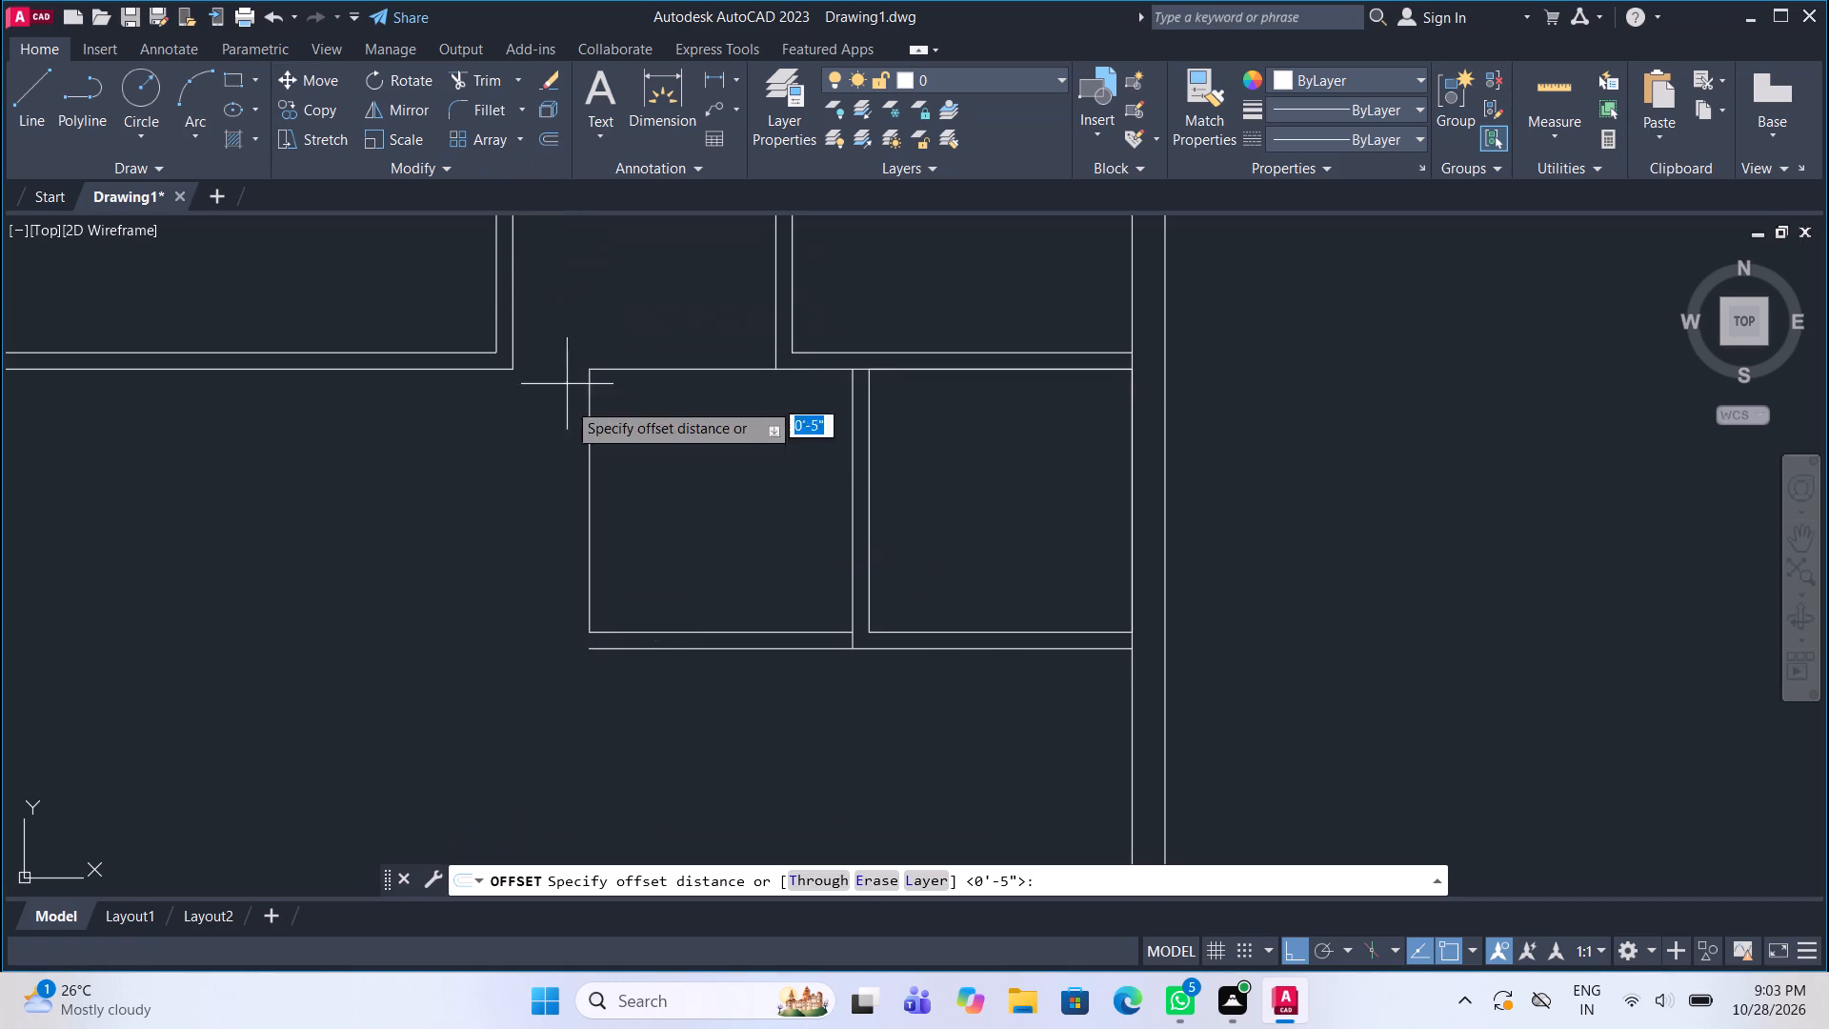
{"action": "left_click", "coordinate": [586, 496]}
{"action": "key", "text": "4"}
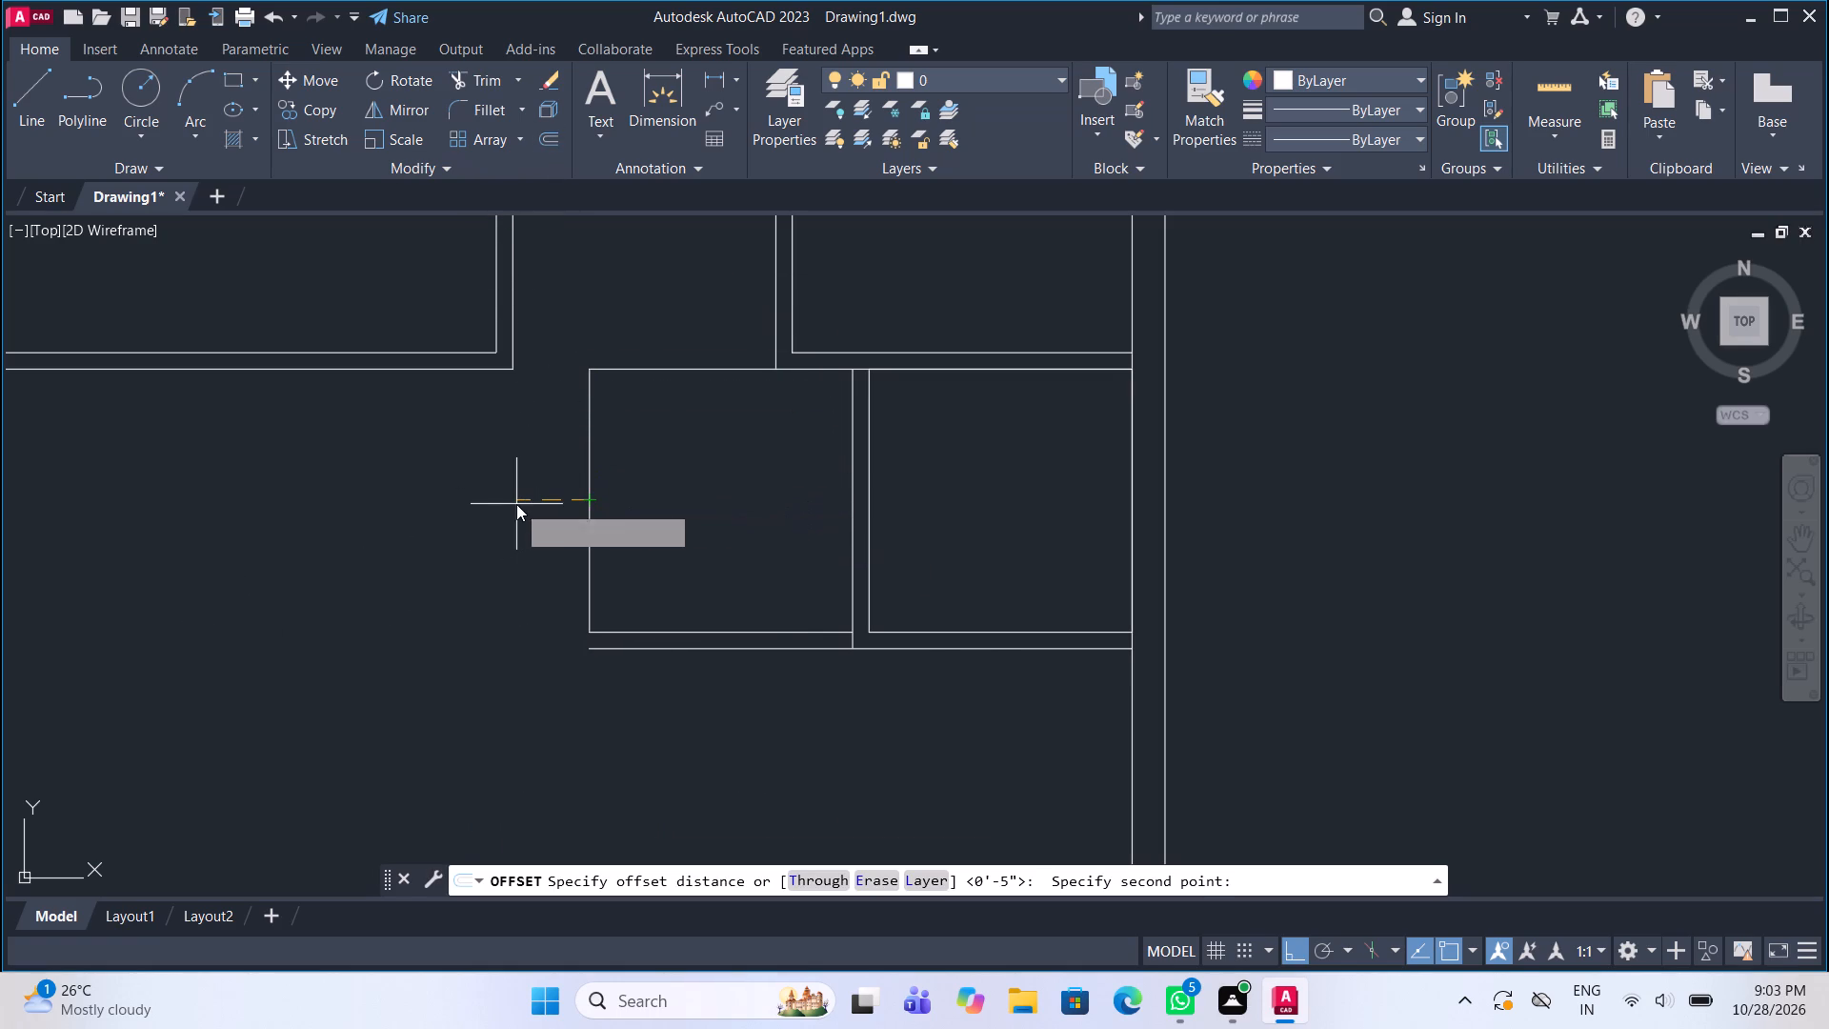
{"action": "type", "text": ".5\""}
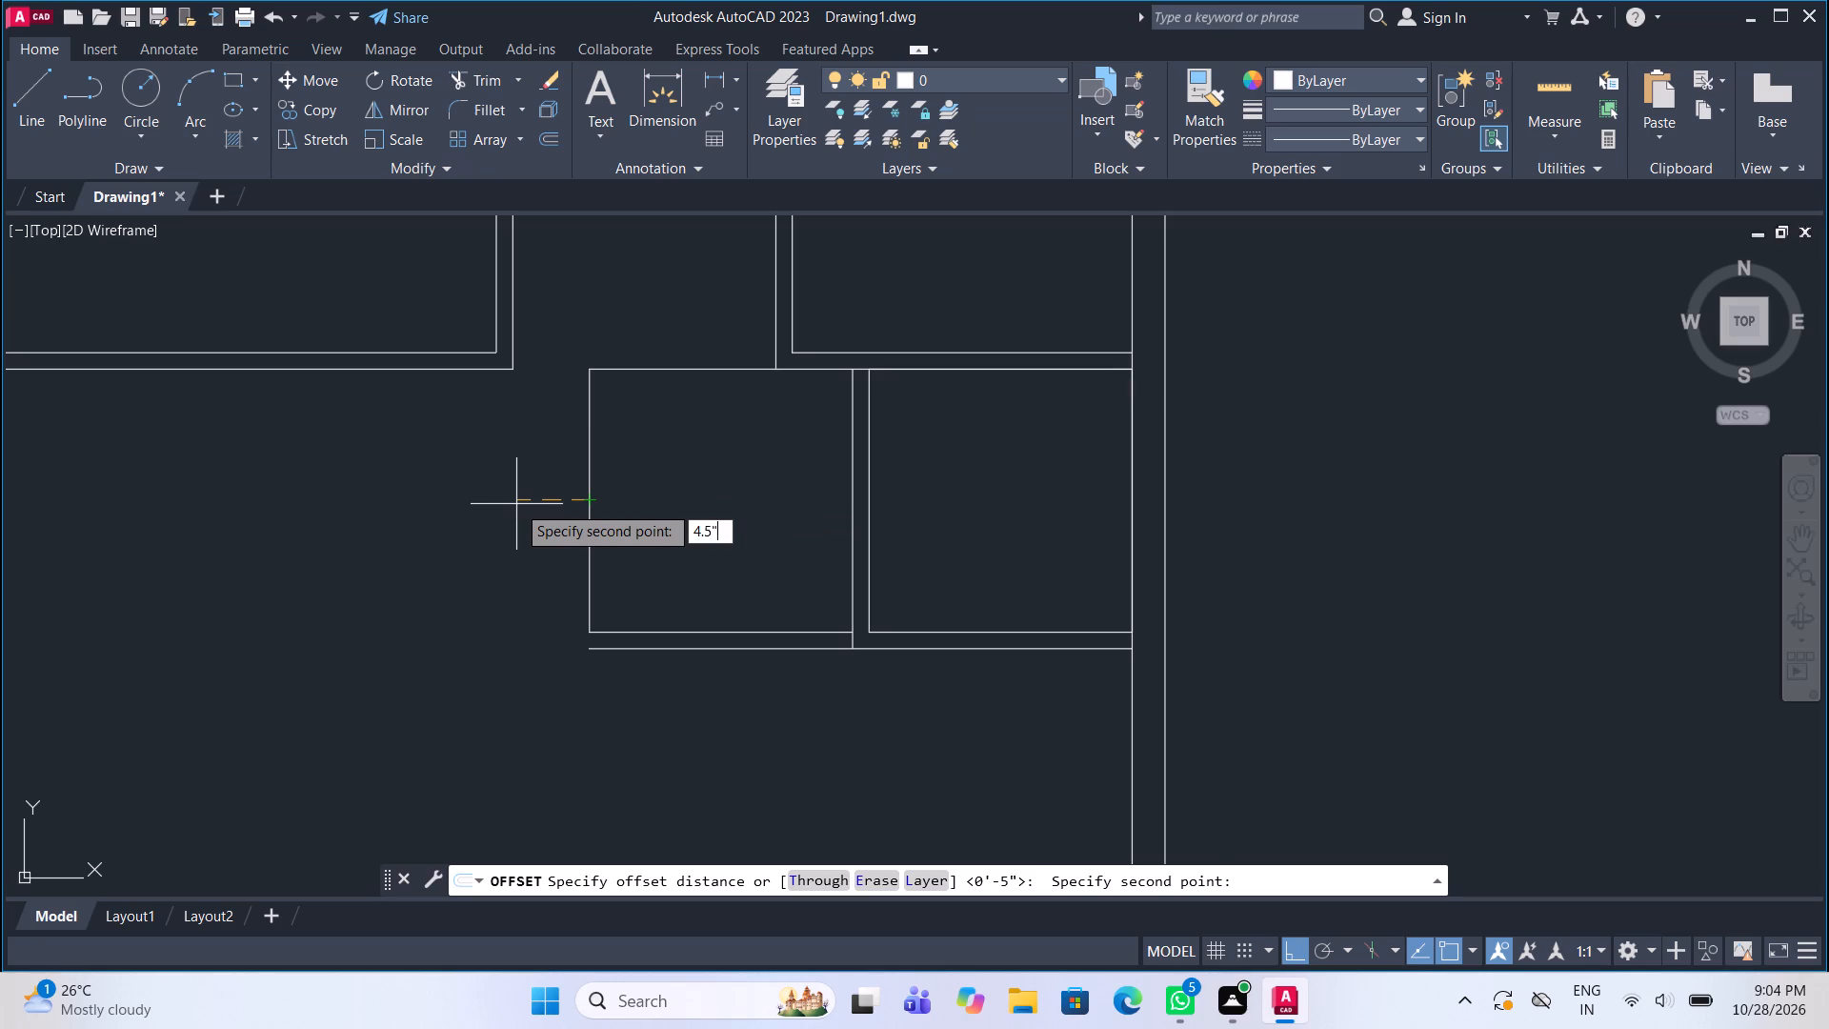
{"action": "key", "text": "Return"}
{"action": "left_click", "coordinate": [511, 501]}
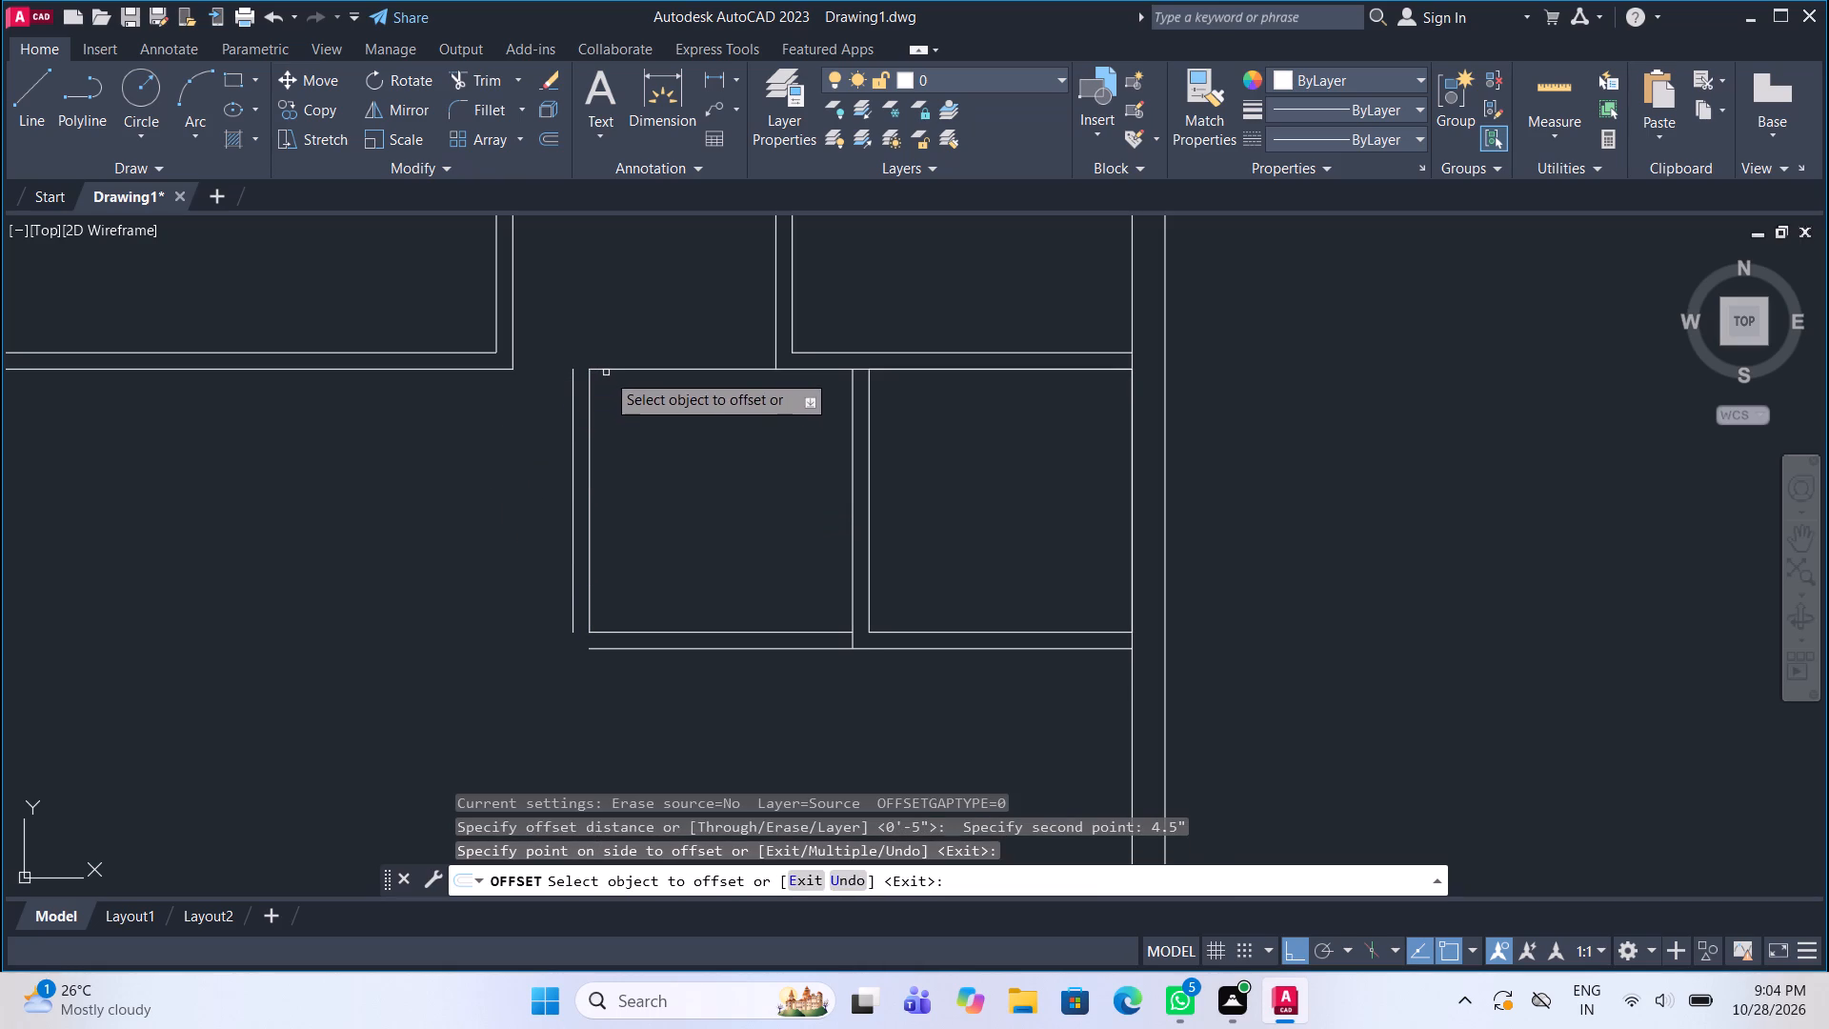
{"action": "left_click", "coordinate": [610, 370]}
{"action": "left_click", "coordinate": [618, 333]}
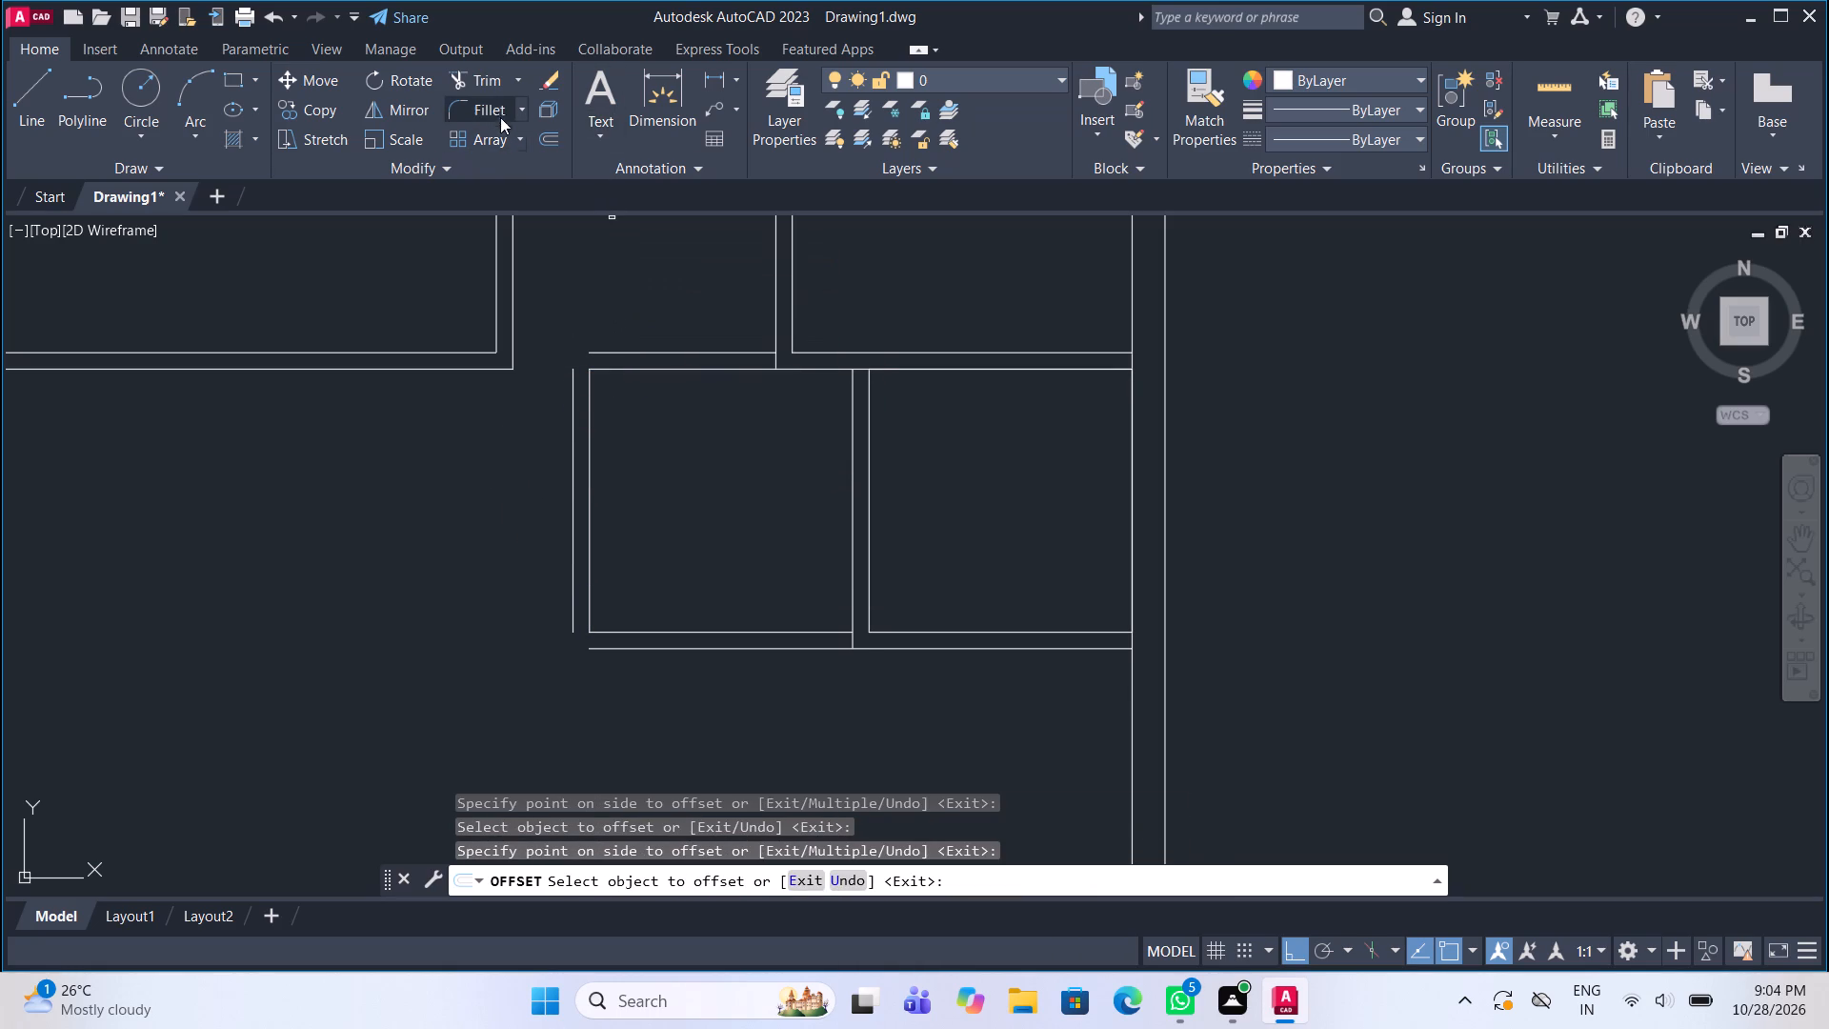
Fillet the left offset line with the top offset line and the bottom outer line to close both outer left corners.
{"action": "left_click", "coordinate": [496, 107]}
{"action": "left_click", "coordinate": [573, 413]}
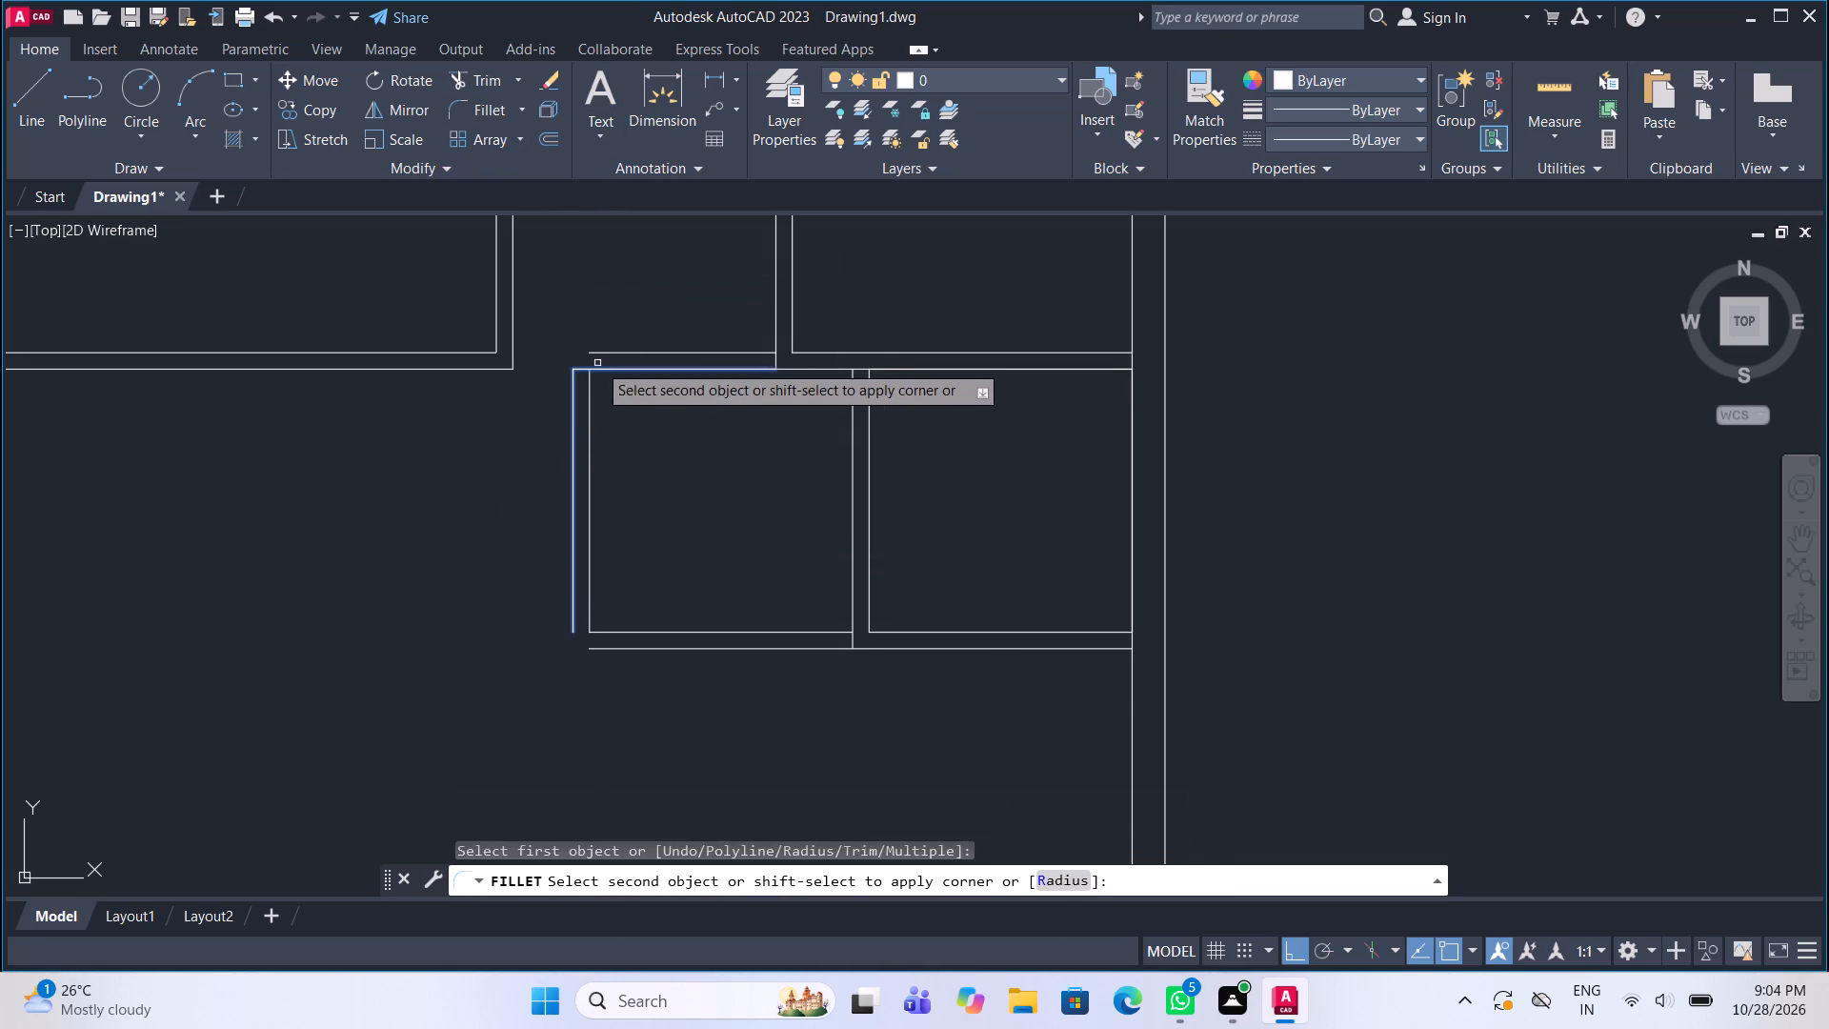
{"action": "left_click", "coordinate": [603, 355]}
{"action": "left_click", "coordinate": [473, 95]}
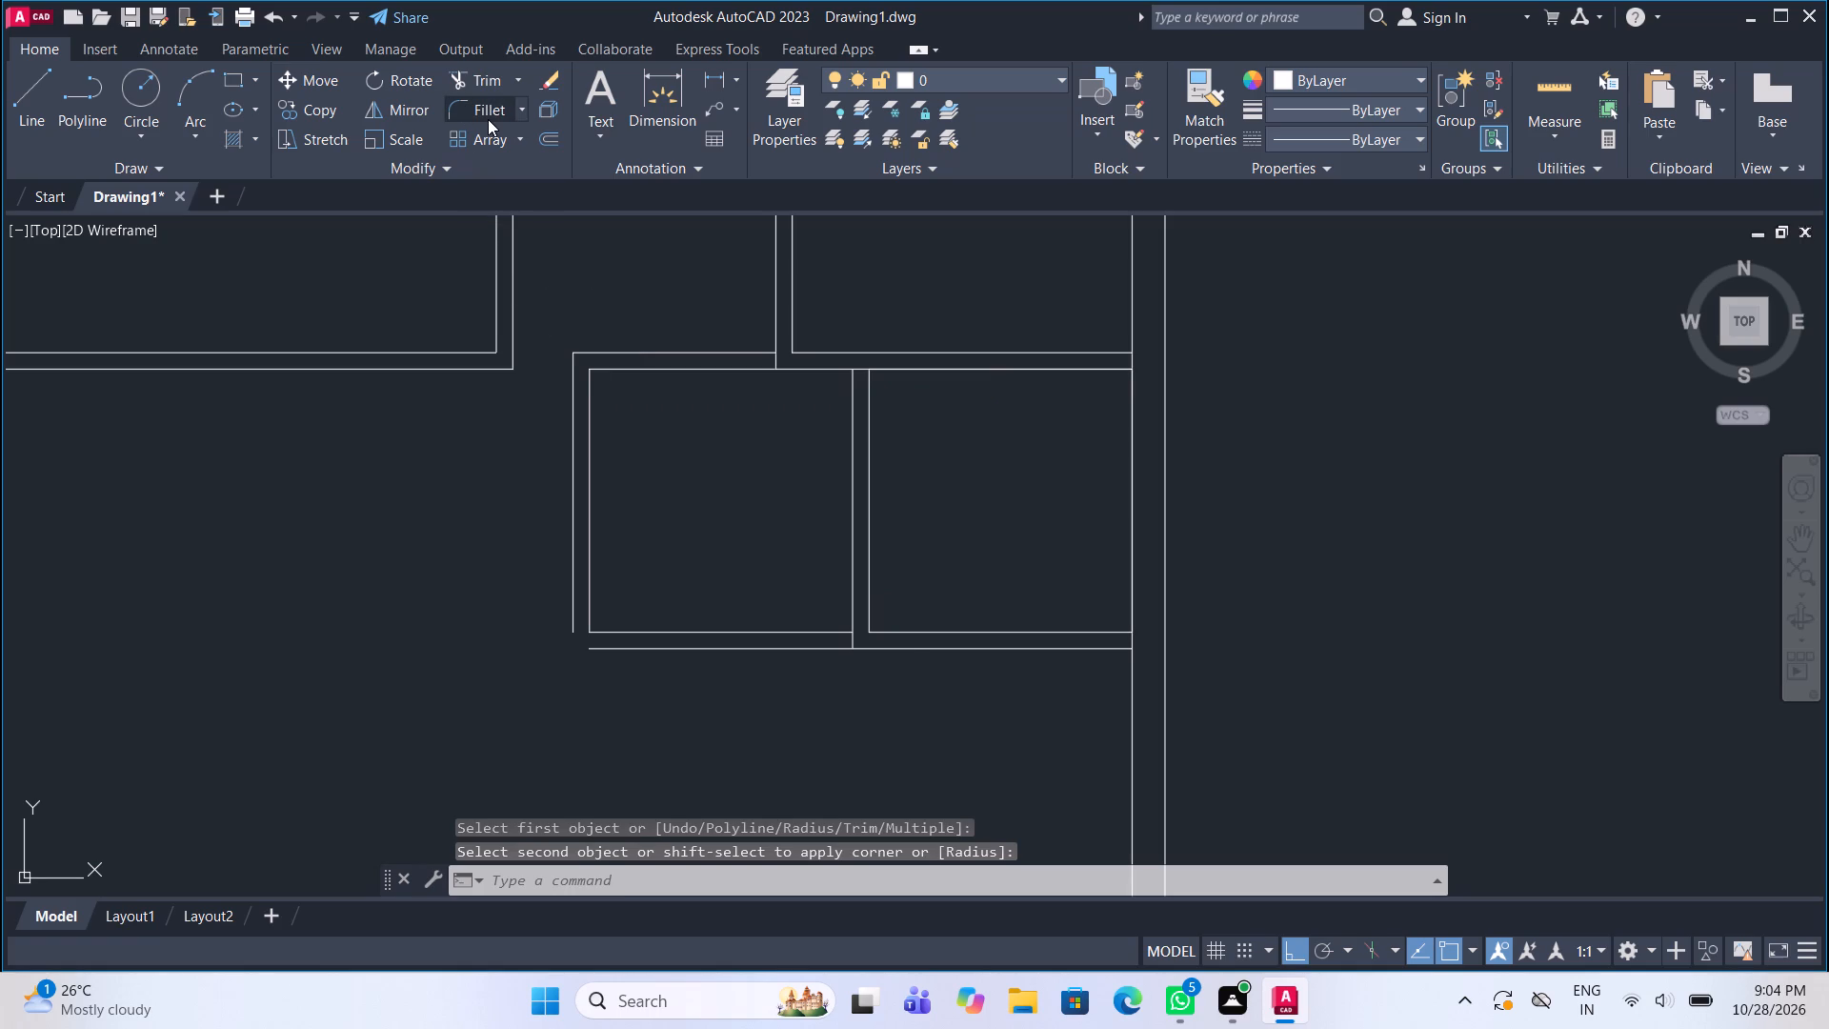
{"action": "double_click", "coordinate": [488, 119]}
{"action": "left_click", "coordinate": [573, 614]}
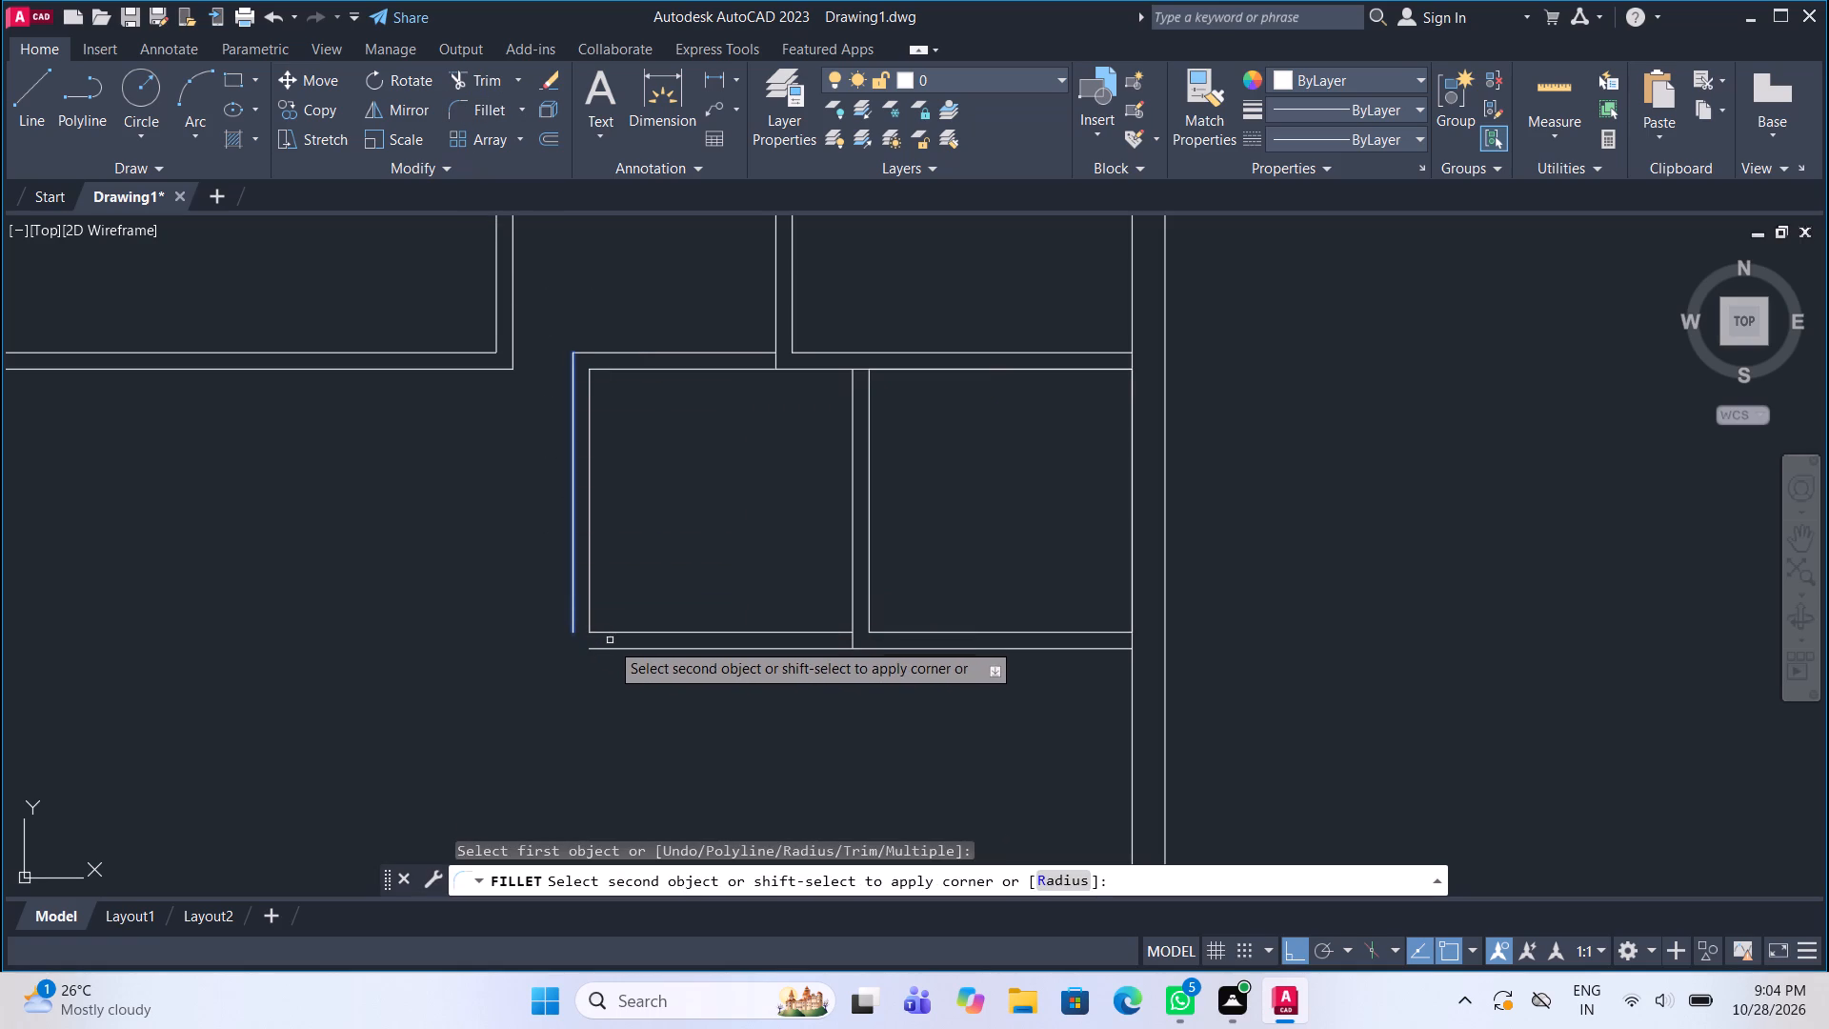
{"action": "left_click", "coordinate": [612, 642]}
{"action": "left_click", "coordinate": [614, 646]}
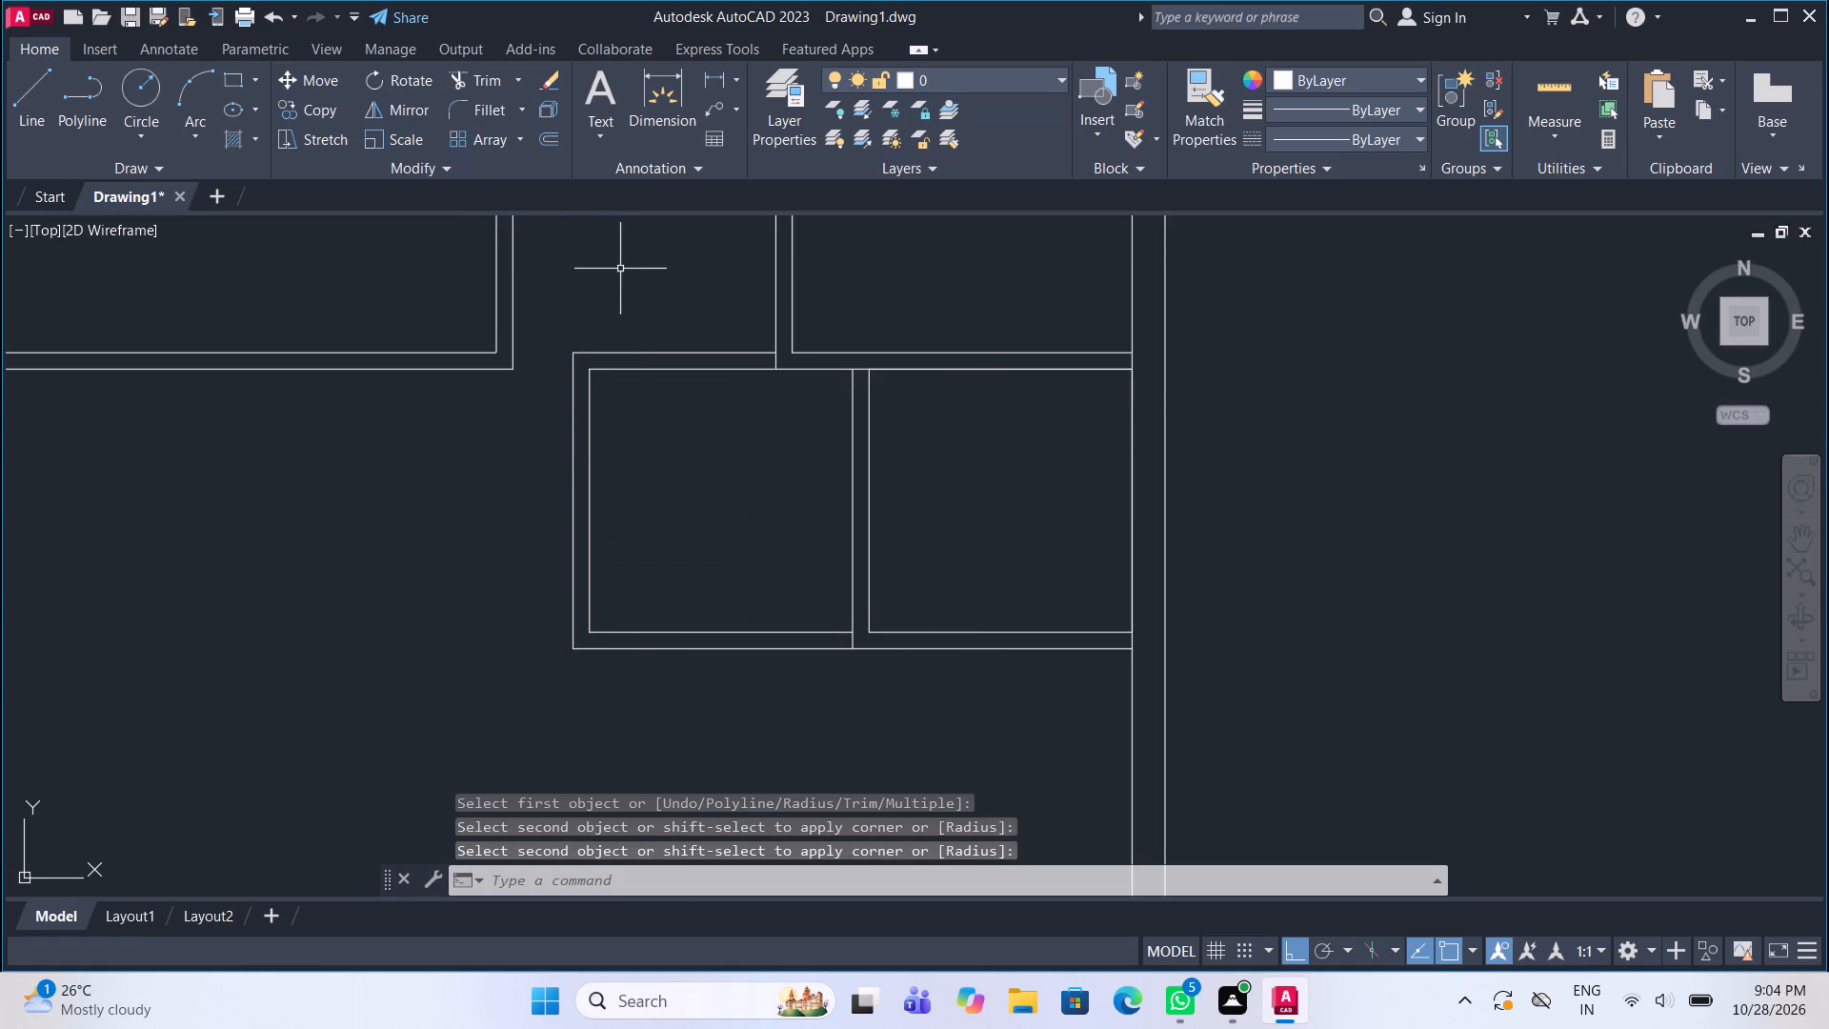
Trim the partition line ends crossing the wall thickness at the third room's bottom-left corner and at the bottom between the two 6' squares.
{"action": "scroll", "coordinate": [610, 294], "scroll_direction": "down", "scroll_amount": 1}
{"action": "scroll", "coordinate": [724, 349], "scroll_direction": "up", "scroll_amount": 2}
{"action": "middle_click_drag", "start_coordinate": [724, 349], "coordinate": [701, 352]}
{"action": "left_click", "coordinate": [488, 87]}
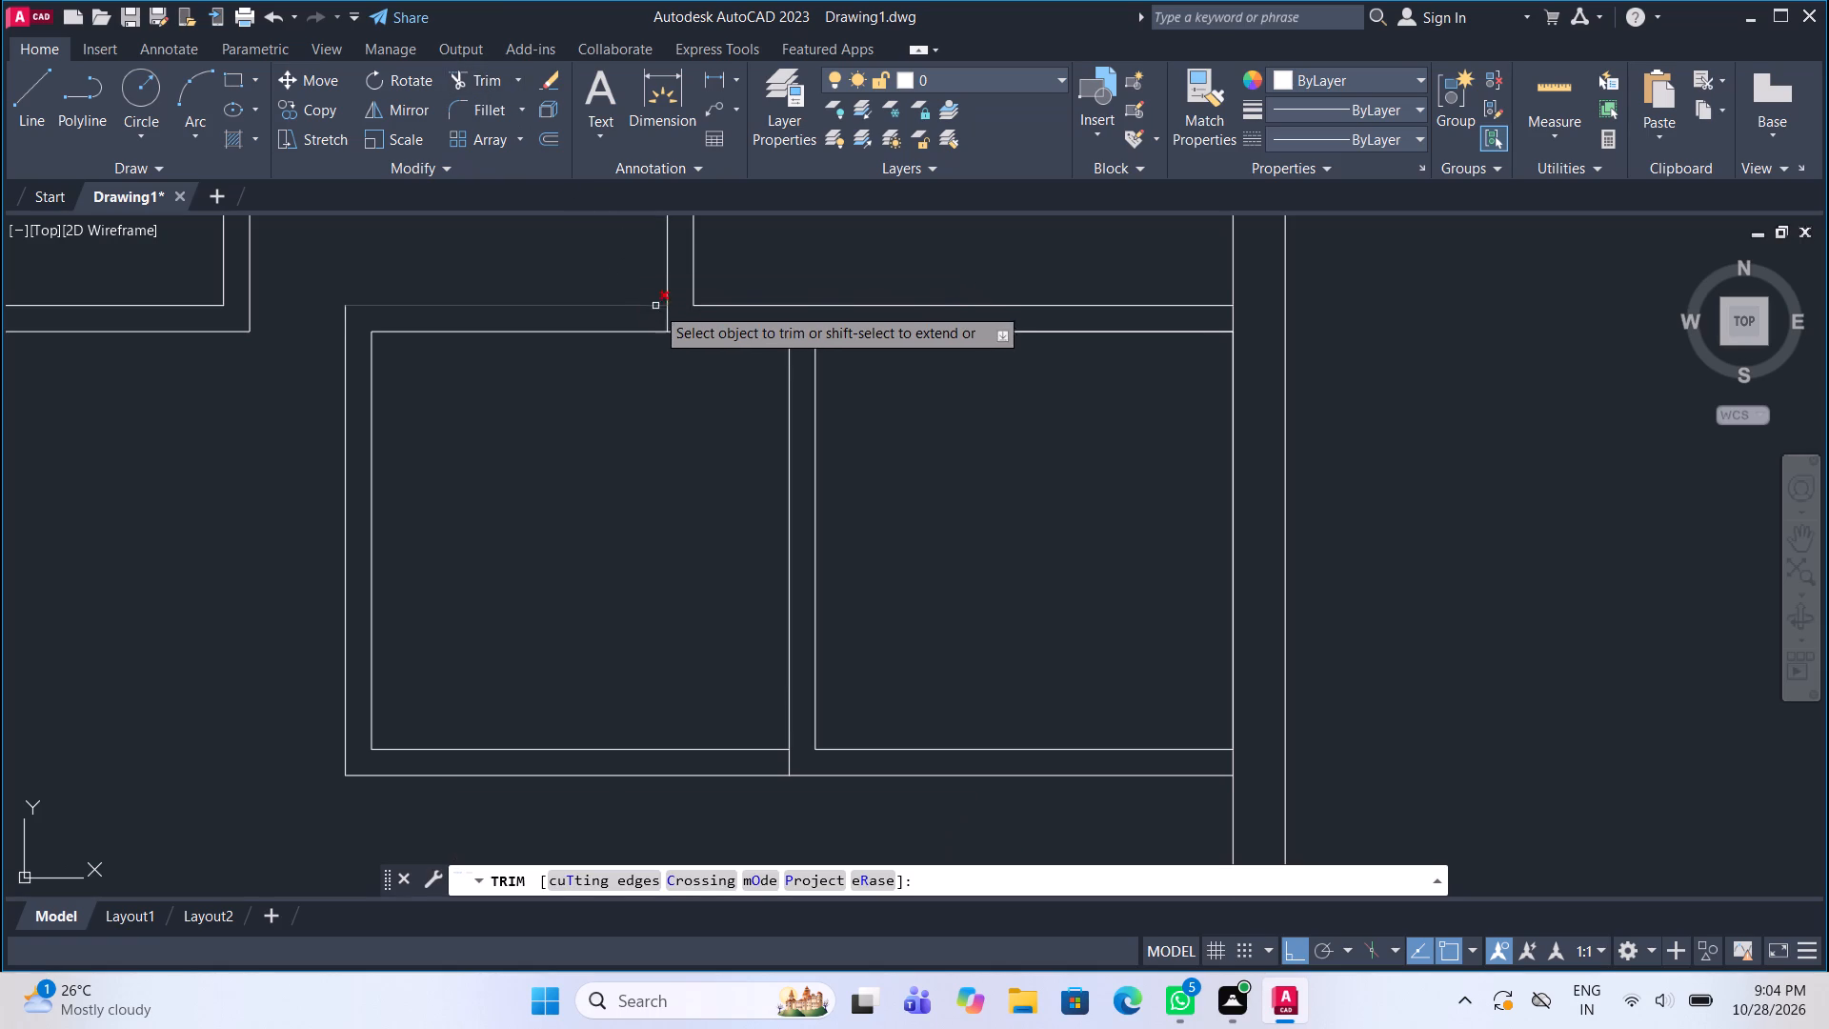
{"action": "left_click", "coordinate": [667, 316]}
{"action": "scroll", "coordinate": [649, 313], "scroll_direction": "down", "scroll_amount": 2}
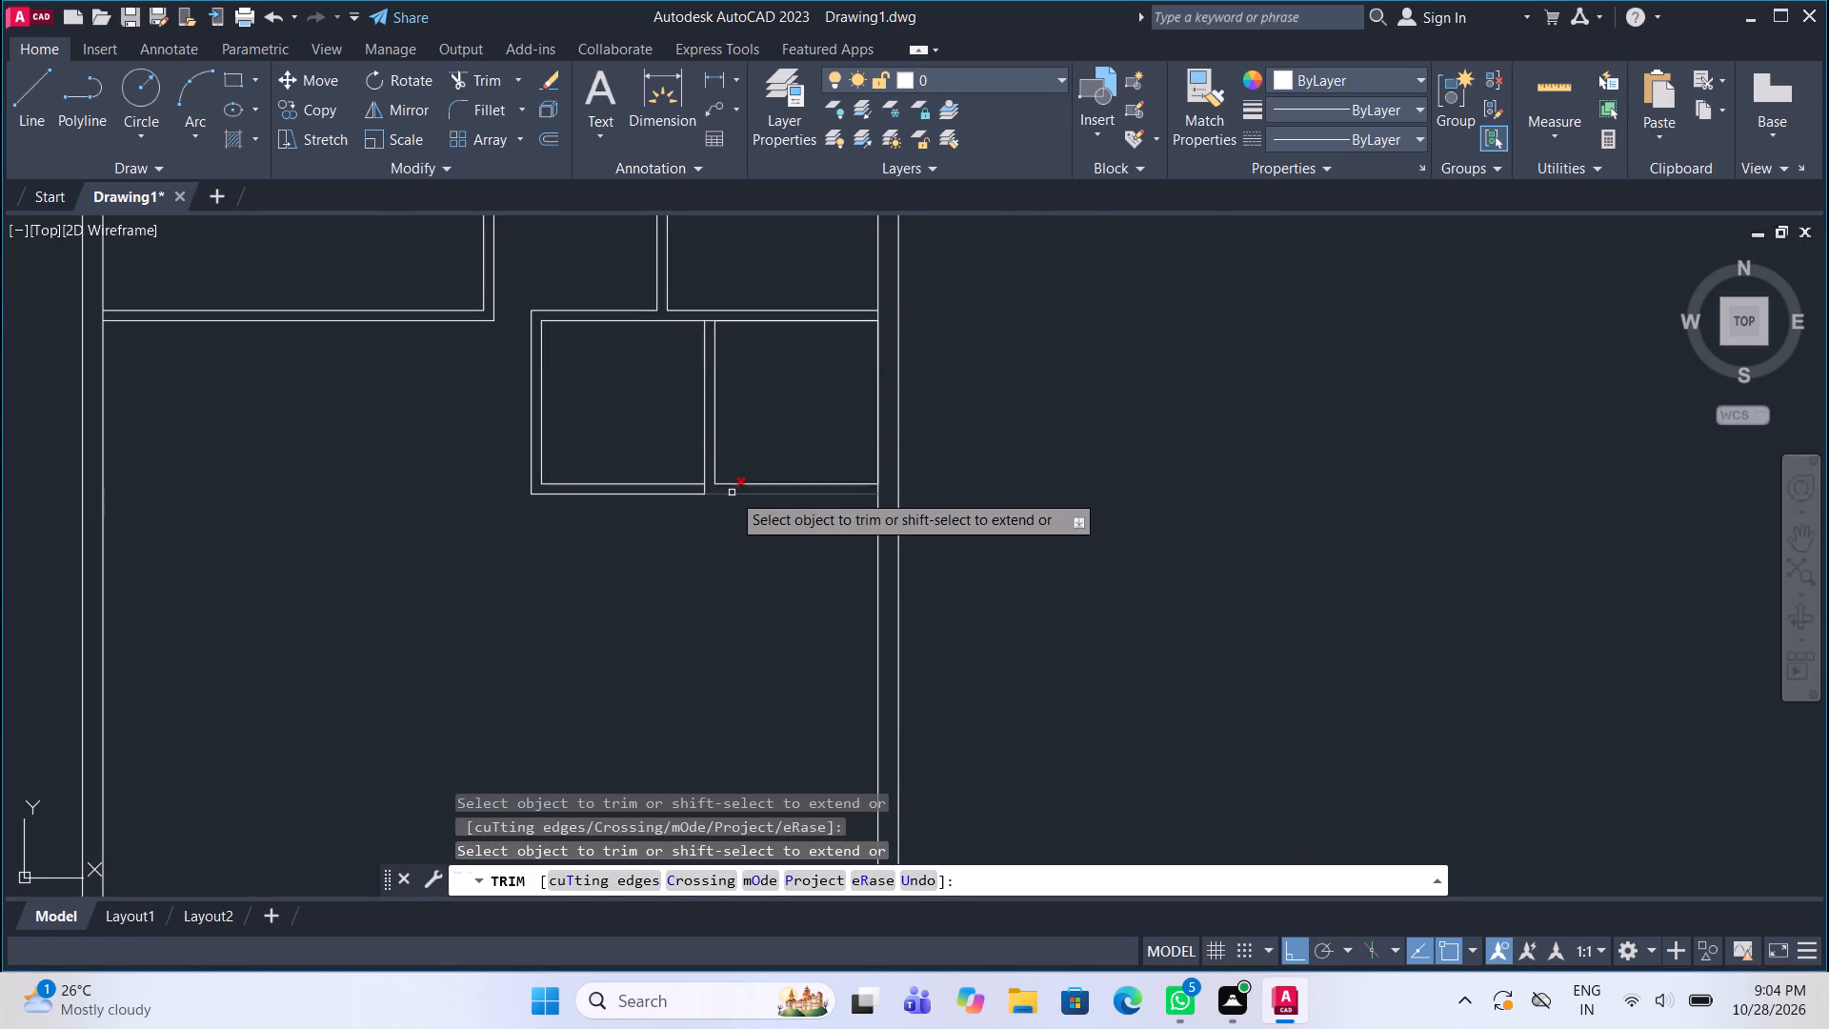
{"action": "scroll", "coordinate": [732, 493], "scroll_direction": "up", "scroll_amount": 2}
{"action": "left_click", "coordinate": [660, 486]}
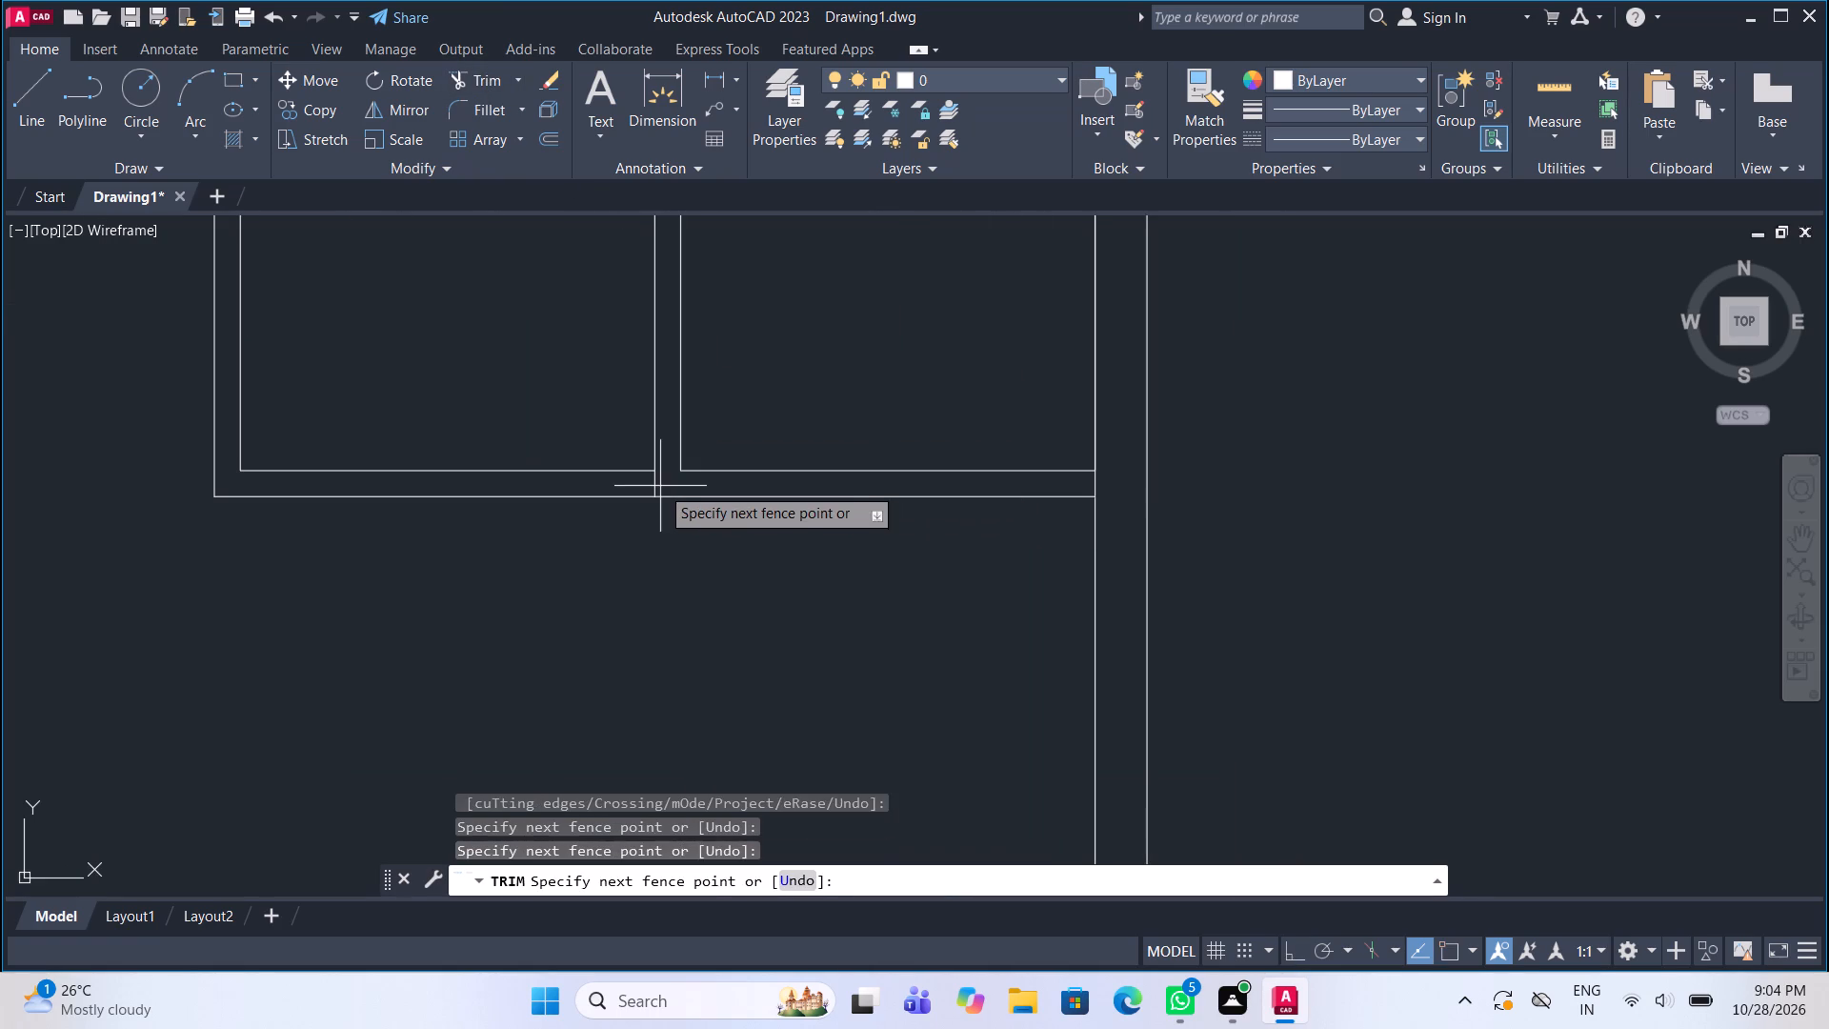
{"action": "left_click", "coordinate": [643, 488]}
{"action": "scroll", "coordinate": [671, 473], "scroll_direction": "down", "scroll_amount": 2}
{"action": "key", "text": "Escape"}
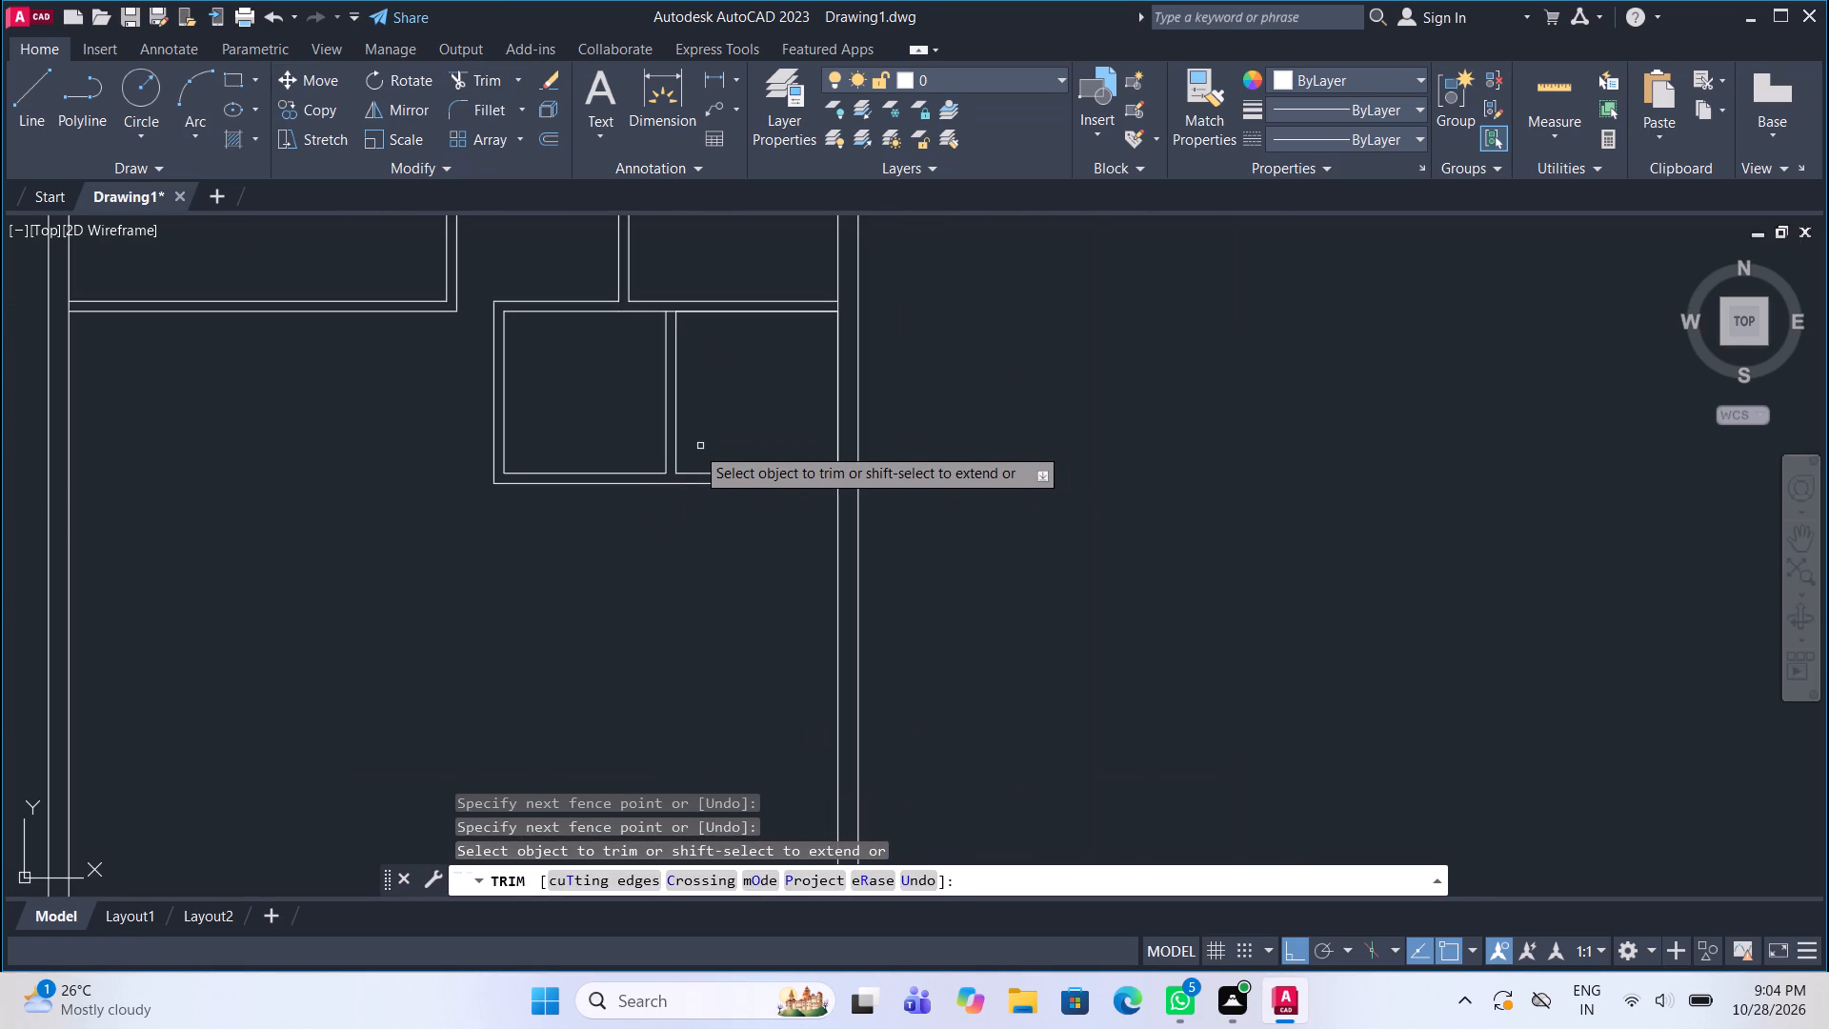
Below the first top-row room, draw lines from its bottom wall along the inner left outer-wall line: 12' down, 14' right, and up to that bottom wall.
{"action": "scroll", "coordinate": [633, 452], "scroll_direction": "down", "scroll_amount": 2}
{"action": "middle_click_drag", "start_coordinate": [572, 500], "coordinate": [658, 434]}
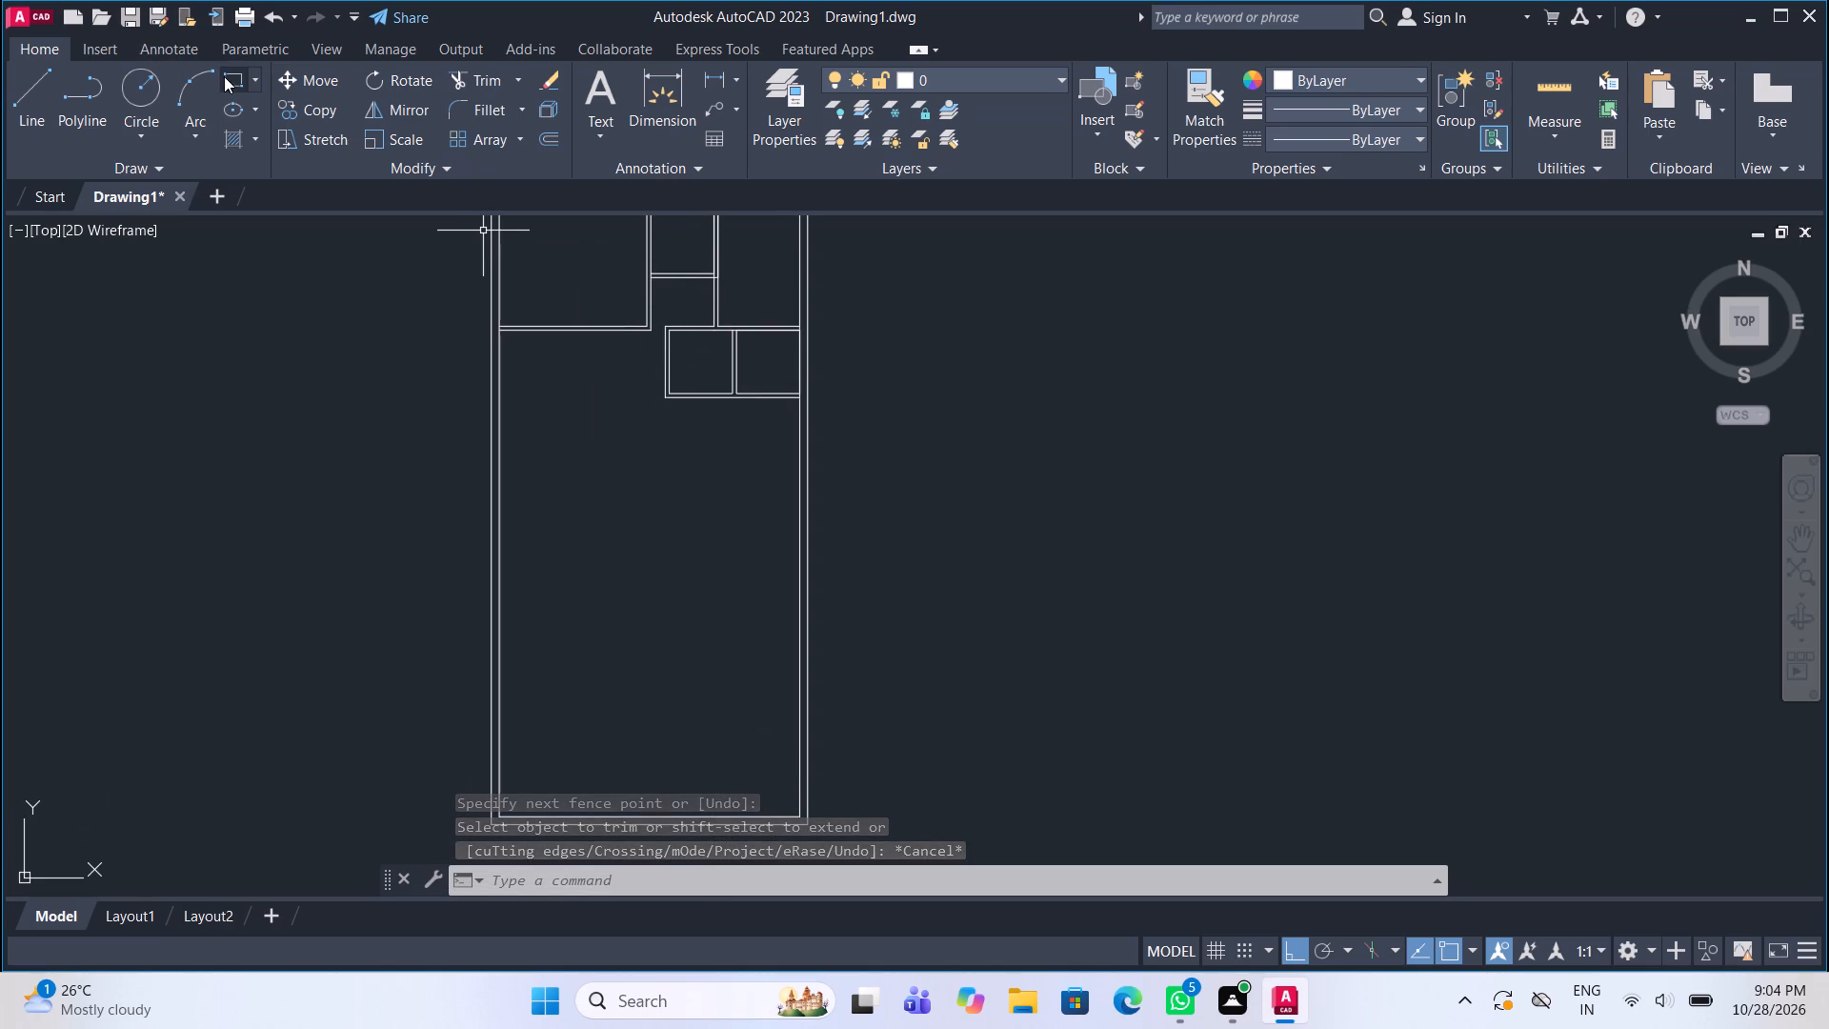
{"action": "left_click", "coordinate": [30, 94]}
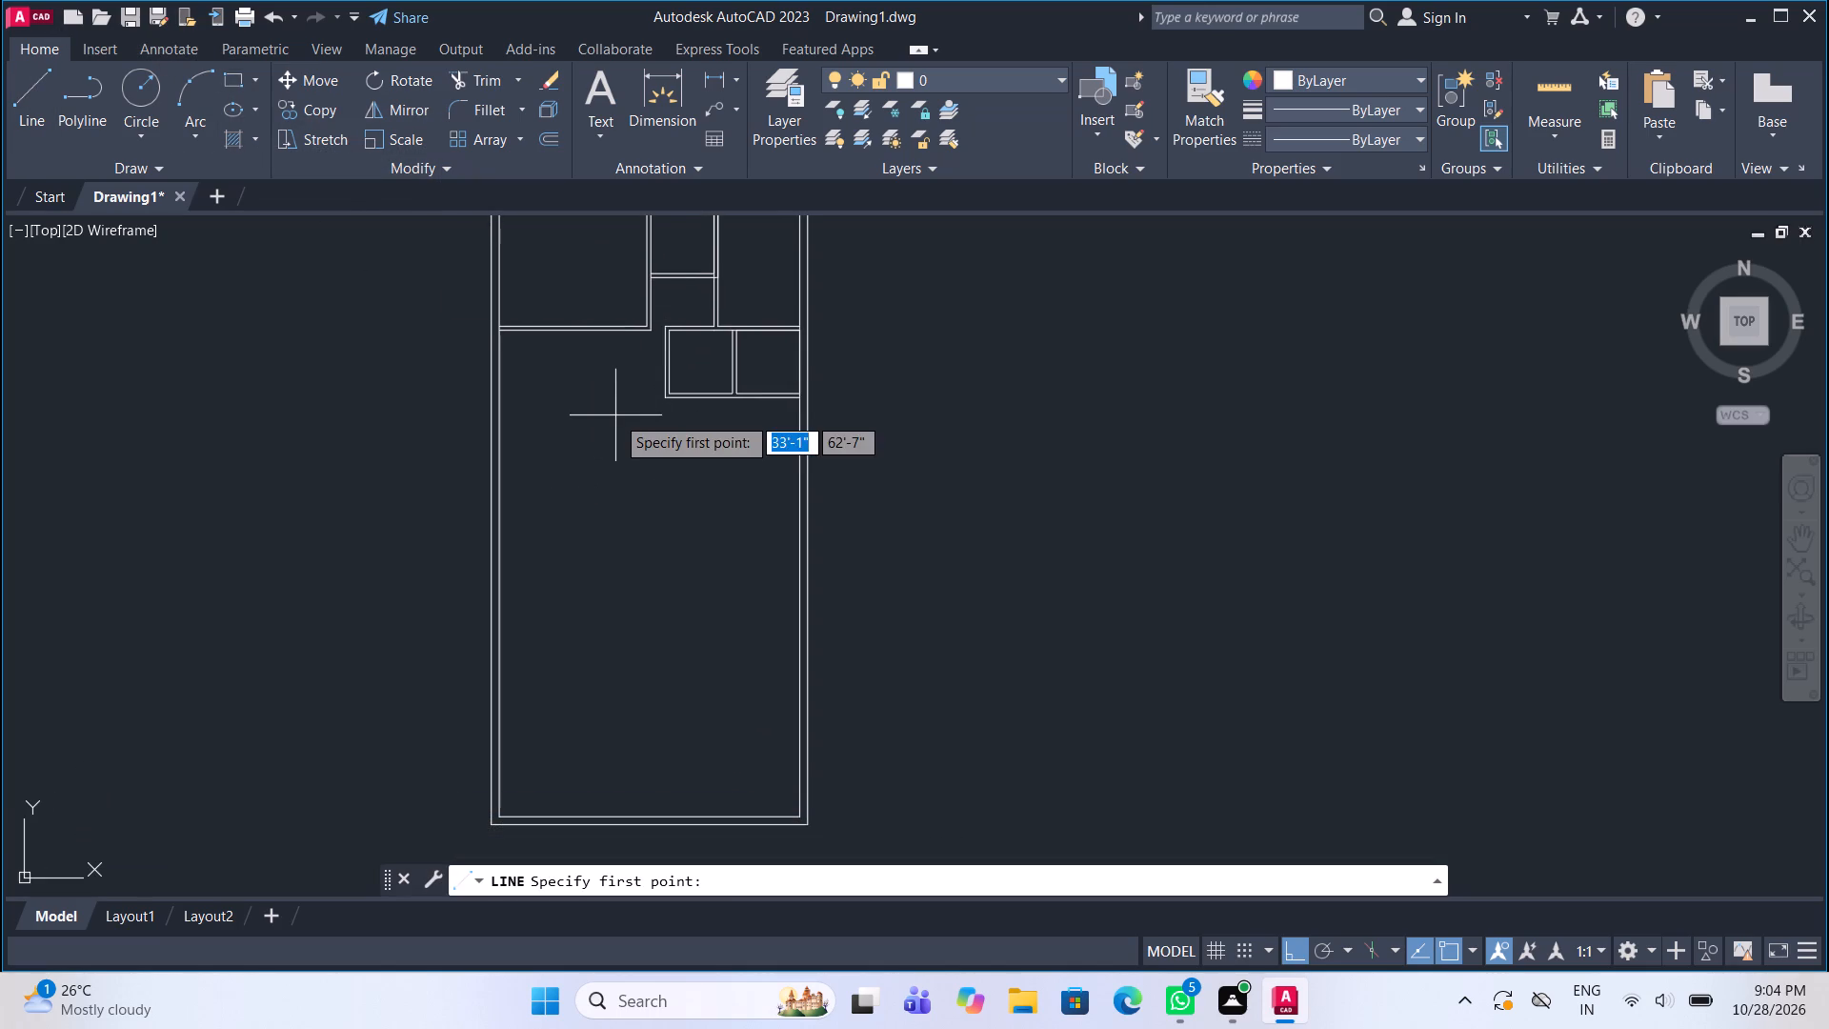
{"action": "scroll", "coordinate": [508, 366], "scroll_direction": "up", "scroll_amount": 1}
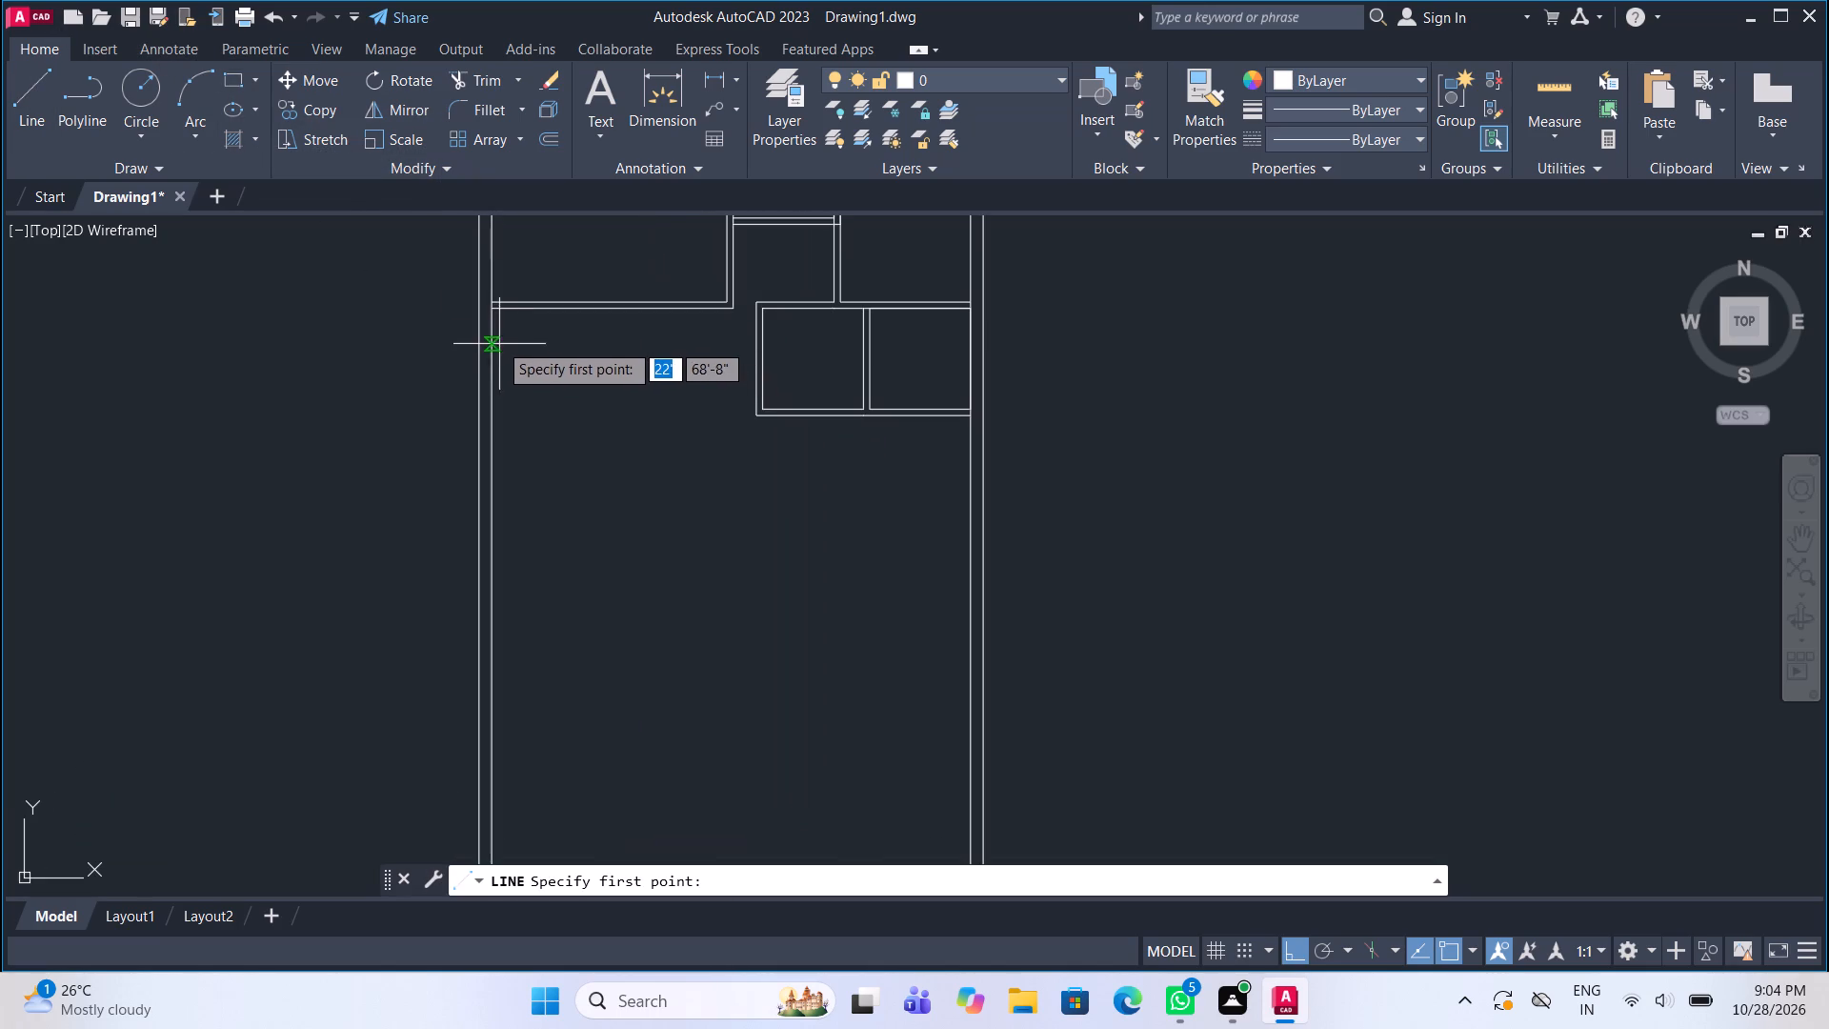
{"action": "left_click", "coordinate": [492, 315]}
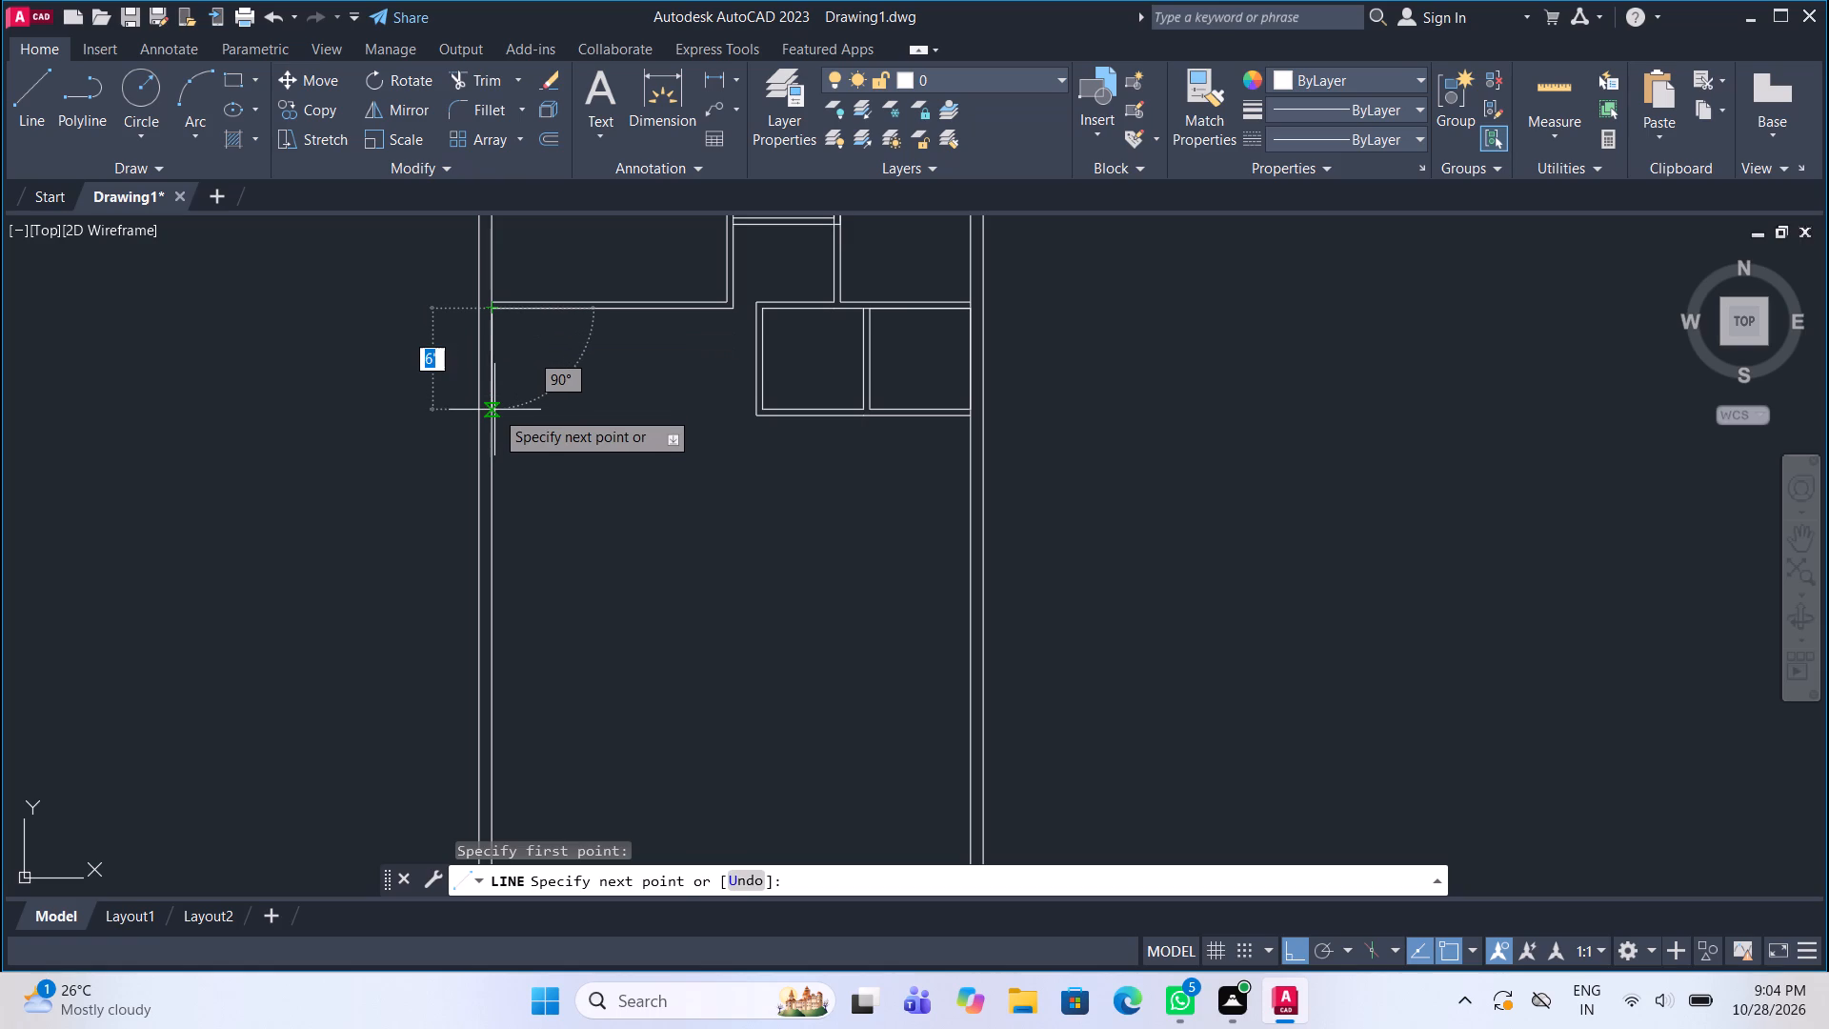
{"action": "type", "text": "12'"}
{"action": "key", "text": "Return"}
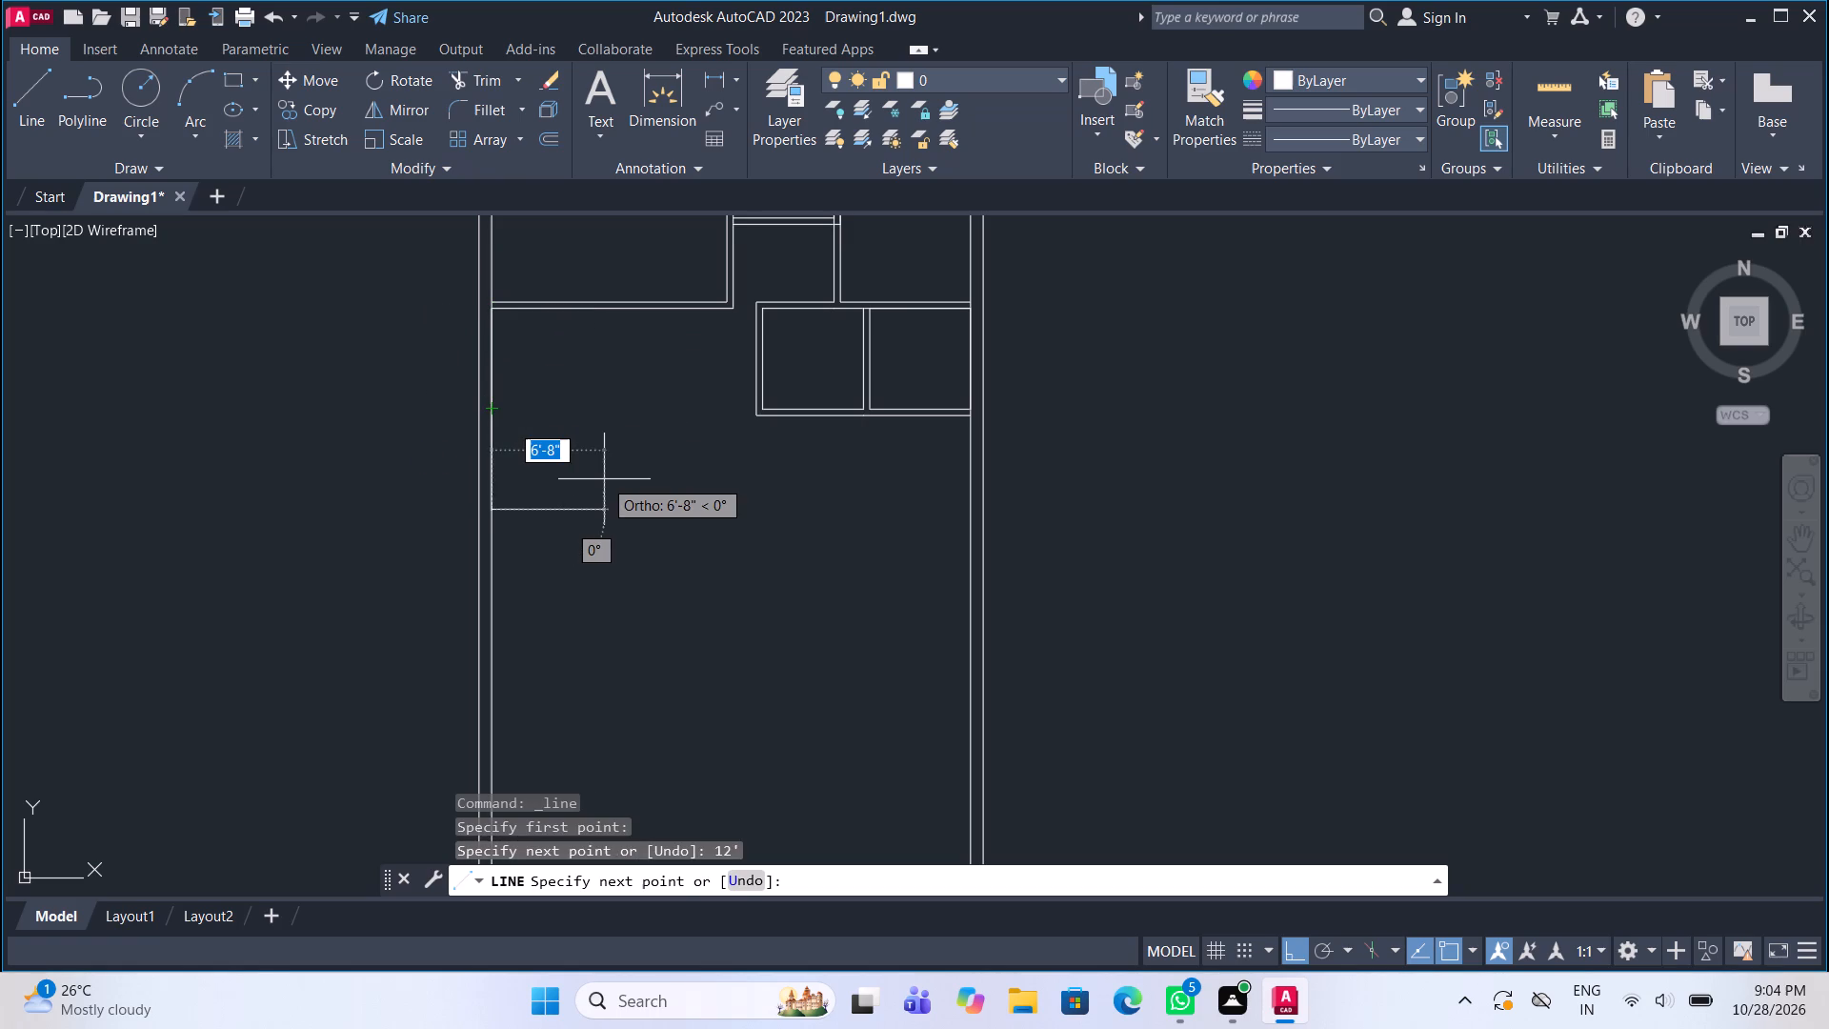
{"action": "type", "text": "14'"}
{"action": "key", "text": "Return"}
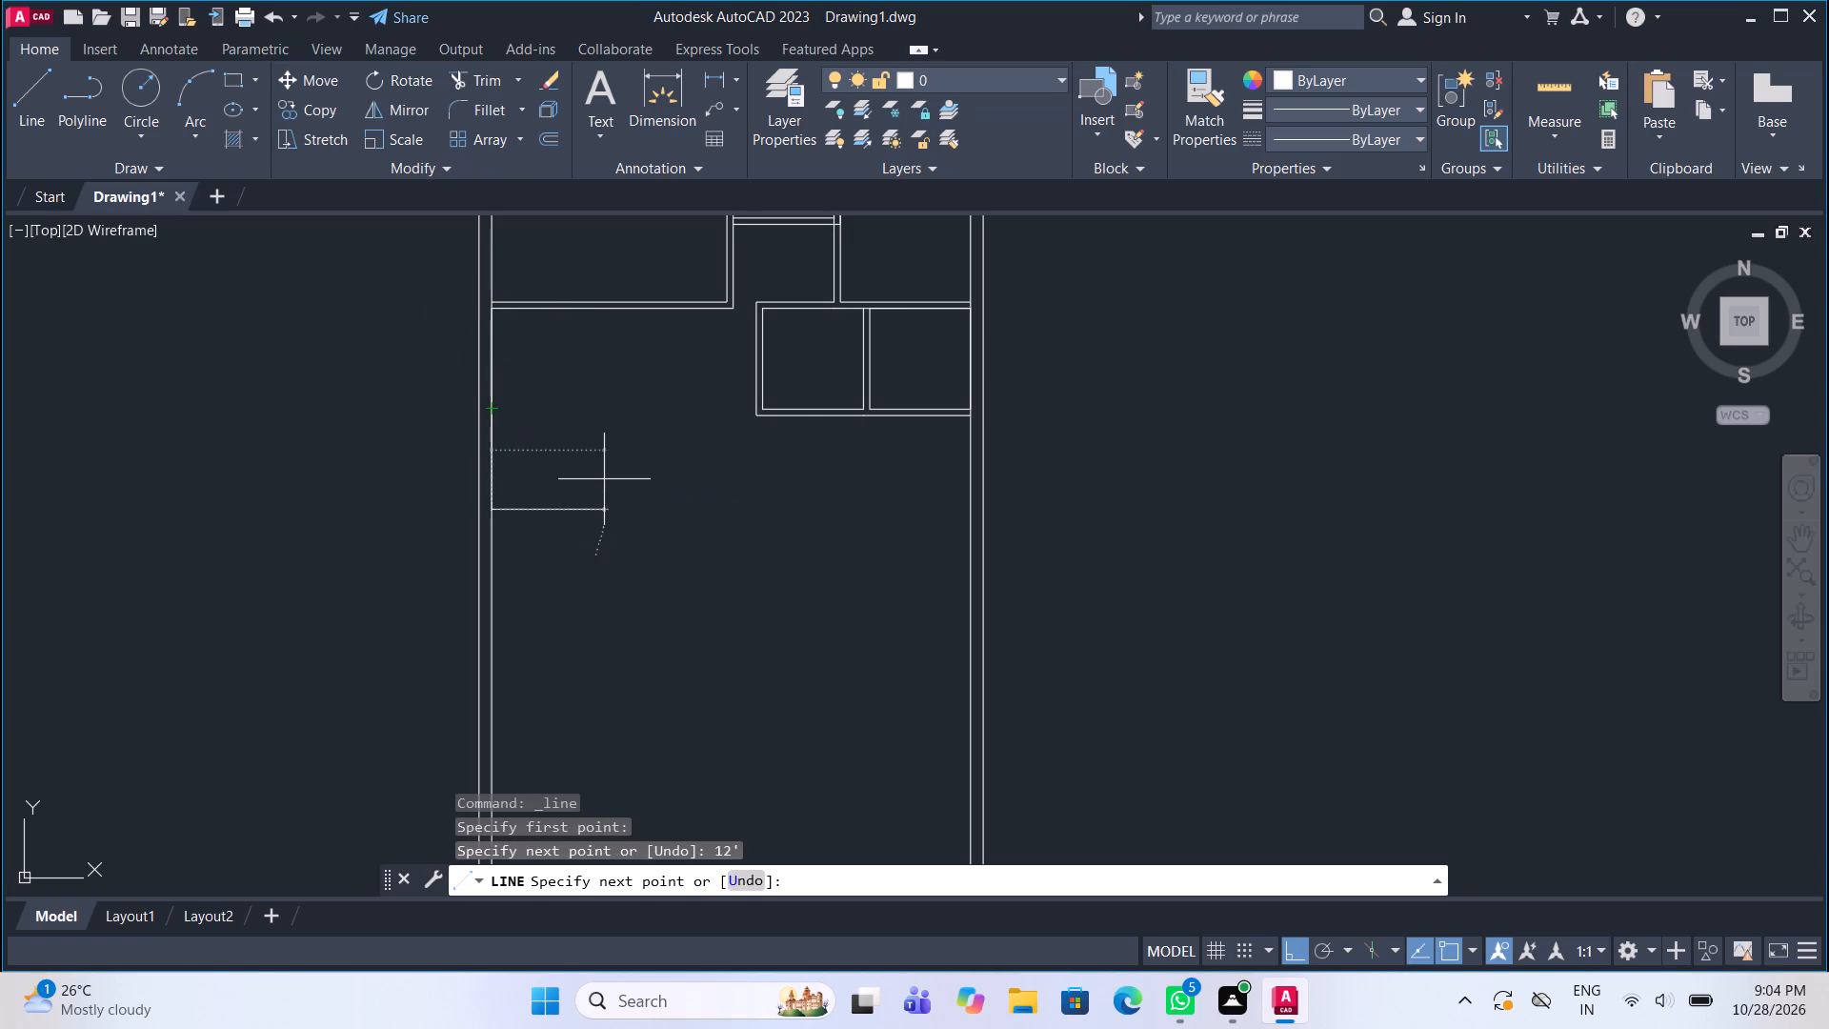
{"action": "left_click", "coordinate": [718, 311]}
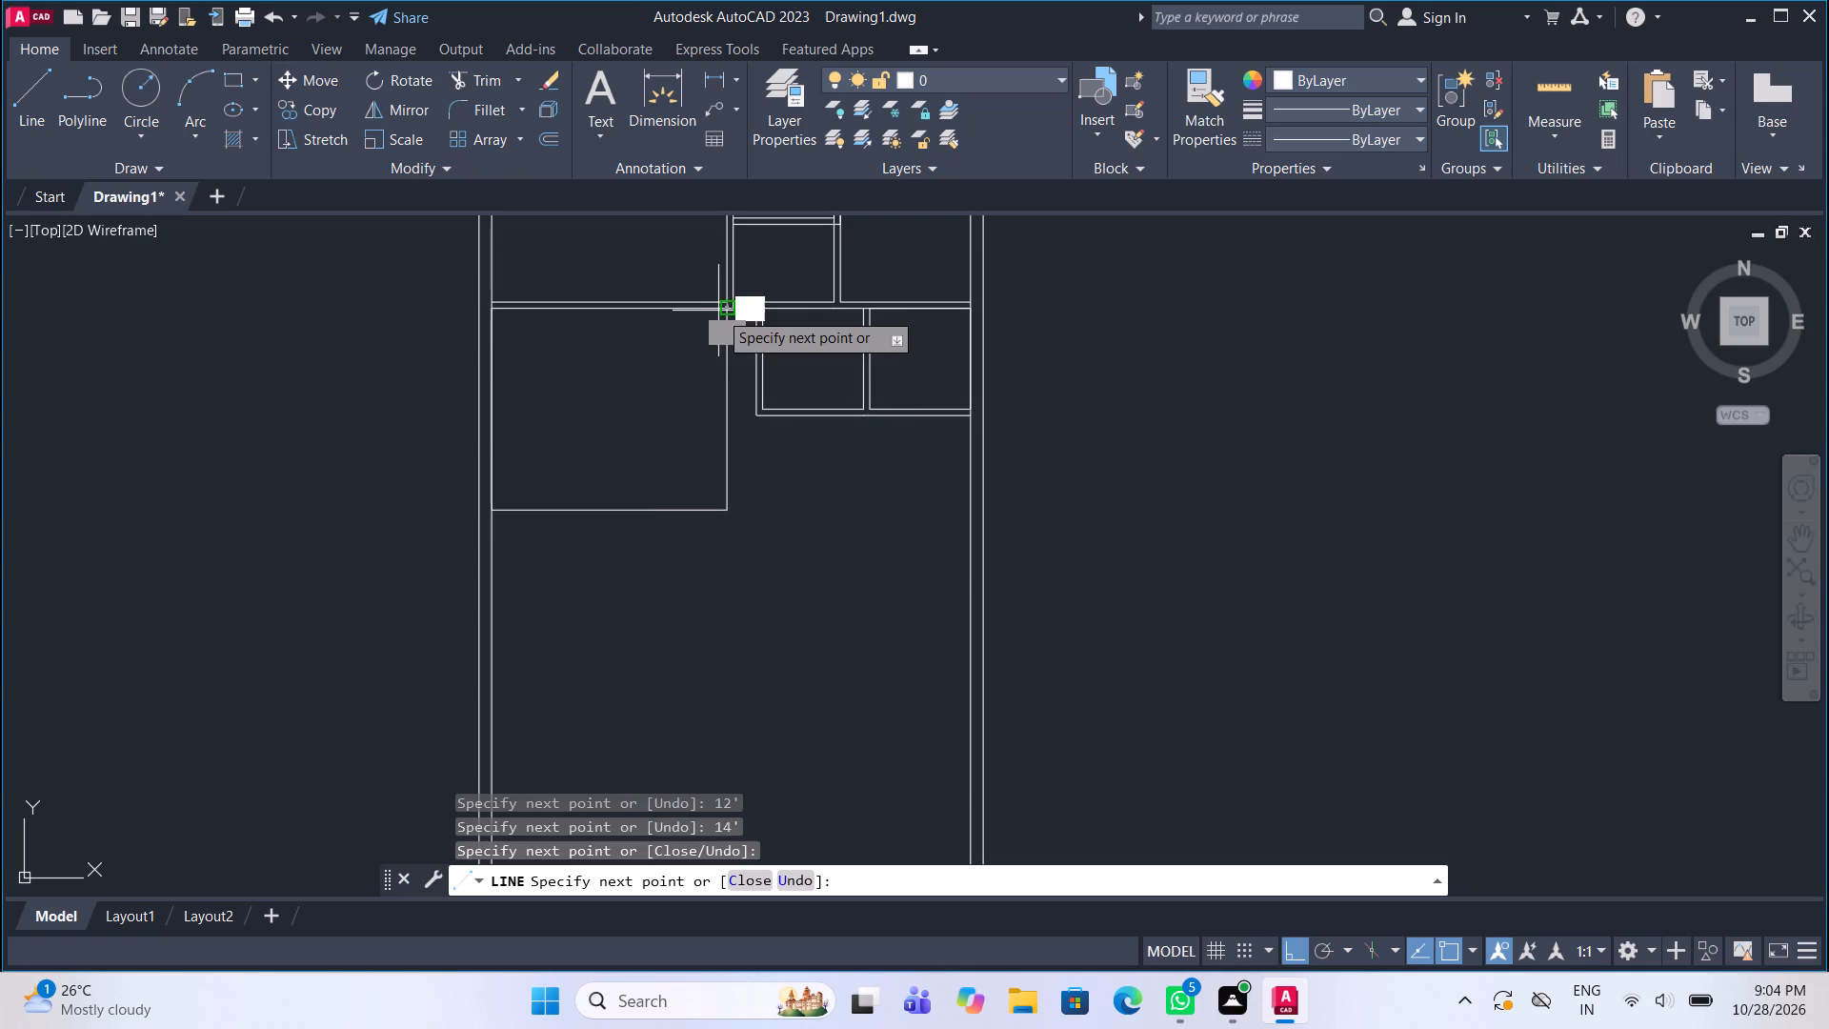
{"action": "key", "text": "Escape"}
Measure the inner width of the top row's third room with a temporary dimension.
{"action": "scroll", "coordinate": [673, 385], "scroll_direction": "down", "scroll_amount": 2}
{"action": "scroll", "coordinate": [744, 379], "scroll_direction": "up", "scroll_amount": 2}
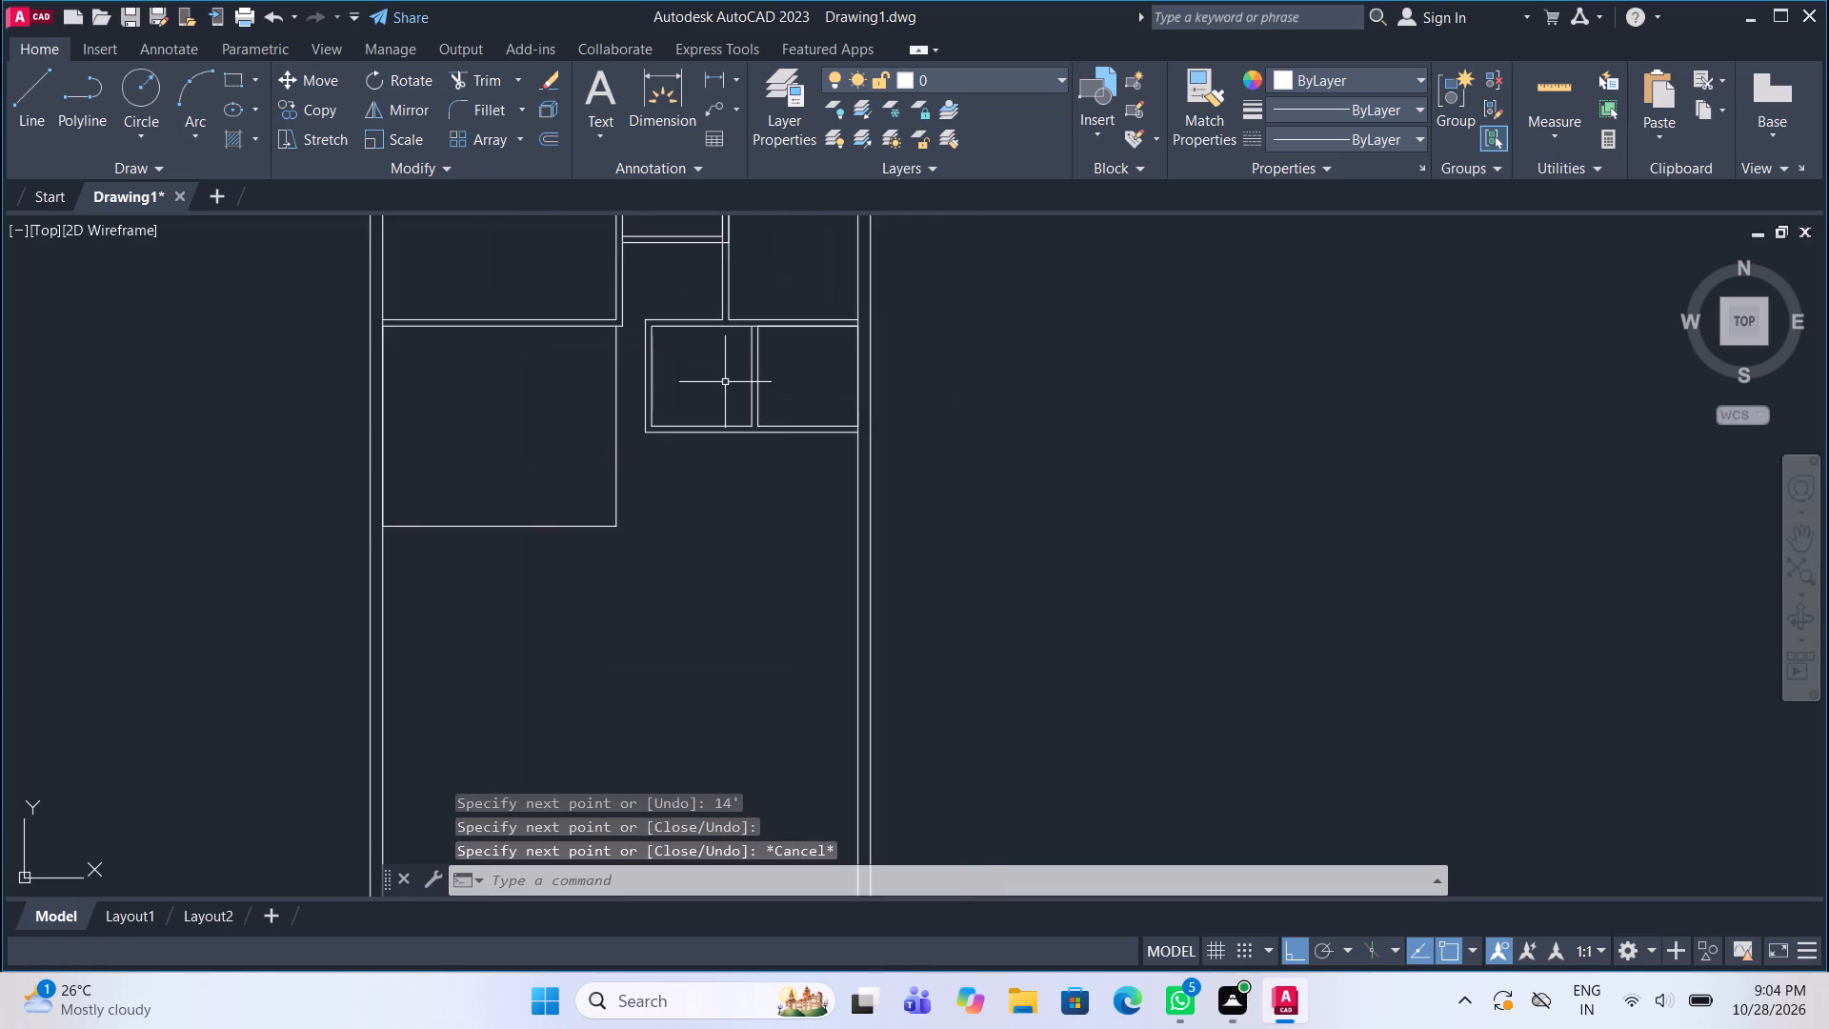
{"action": "scroll", "coordinate": [686, 400], "scroll_direction": "down", "scroll_amount": 2}
{"action": "middle_click_drag", "start_coordinate": [702, 381], "coordinate": [683, 381]}
{"action": "scroll", "coordinate": [683, 381], "scroll_direction": "up", "scroll_amount": 1}
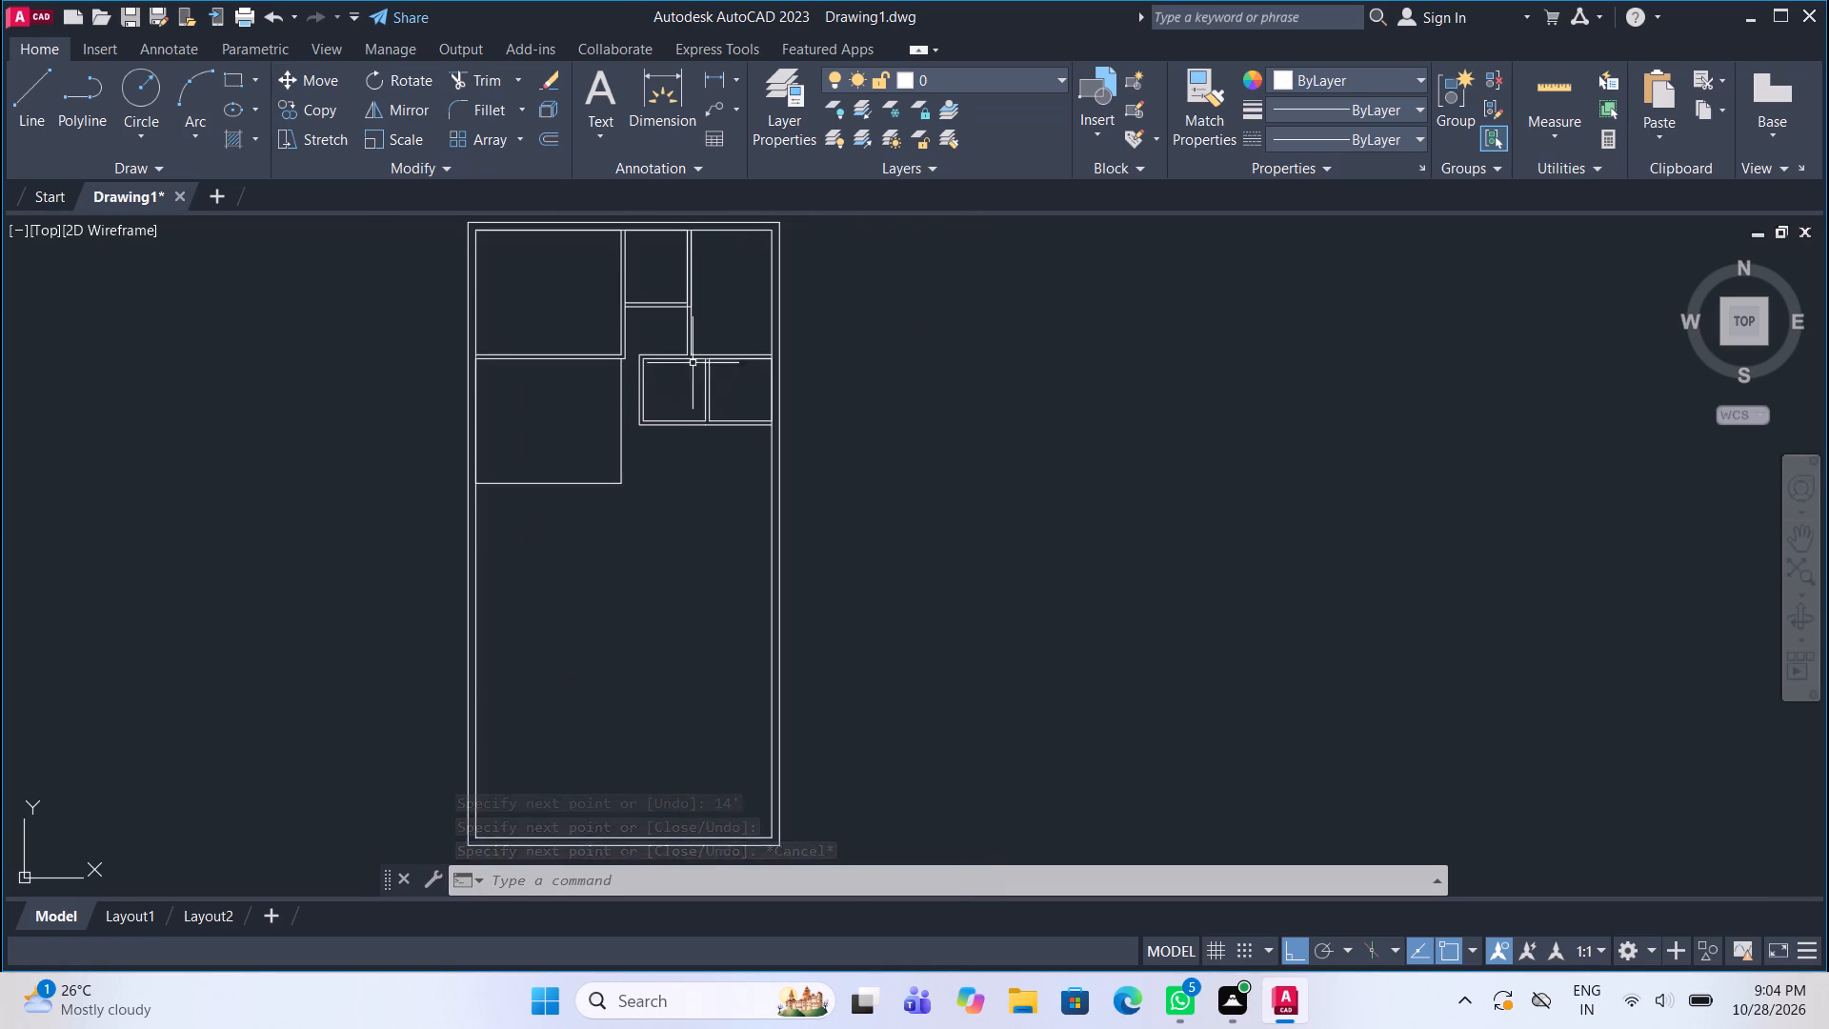
{"action": "middle_click_drag", "start_coordinate": [692, 362], "coordinate": [715, 411]}
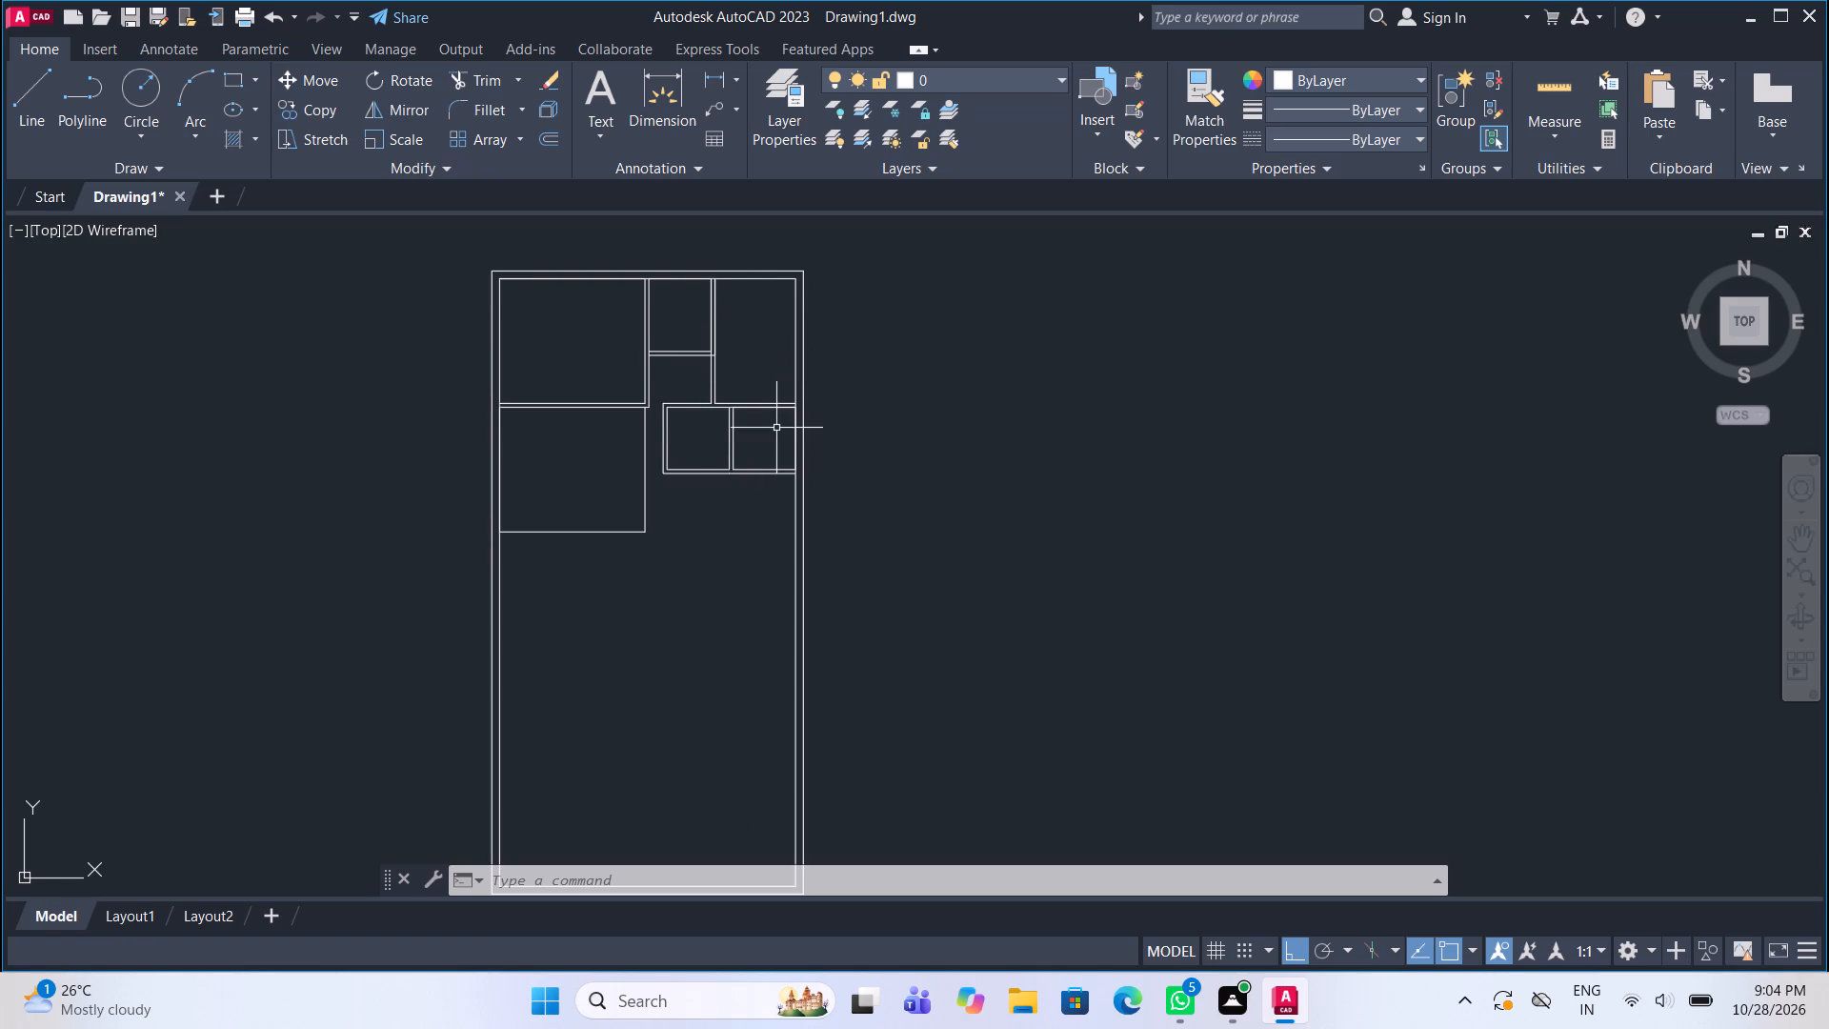
{"action": "middle_click_drag", "start_coordinate": [789, 444], "coordinate": [840, 401]}
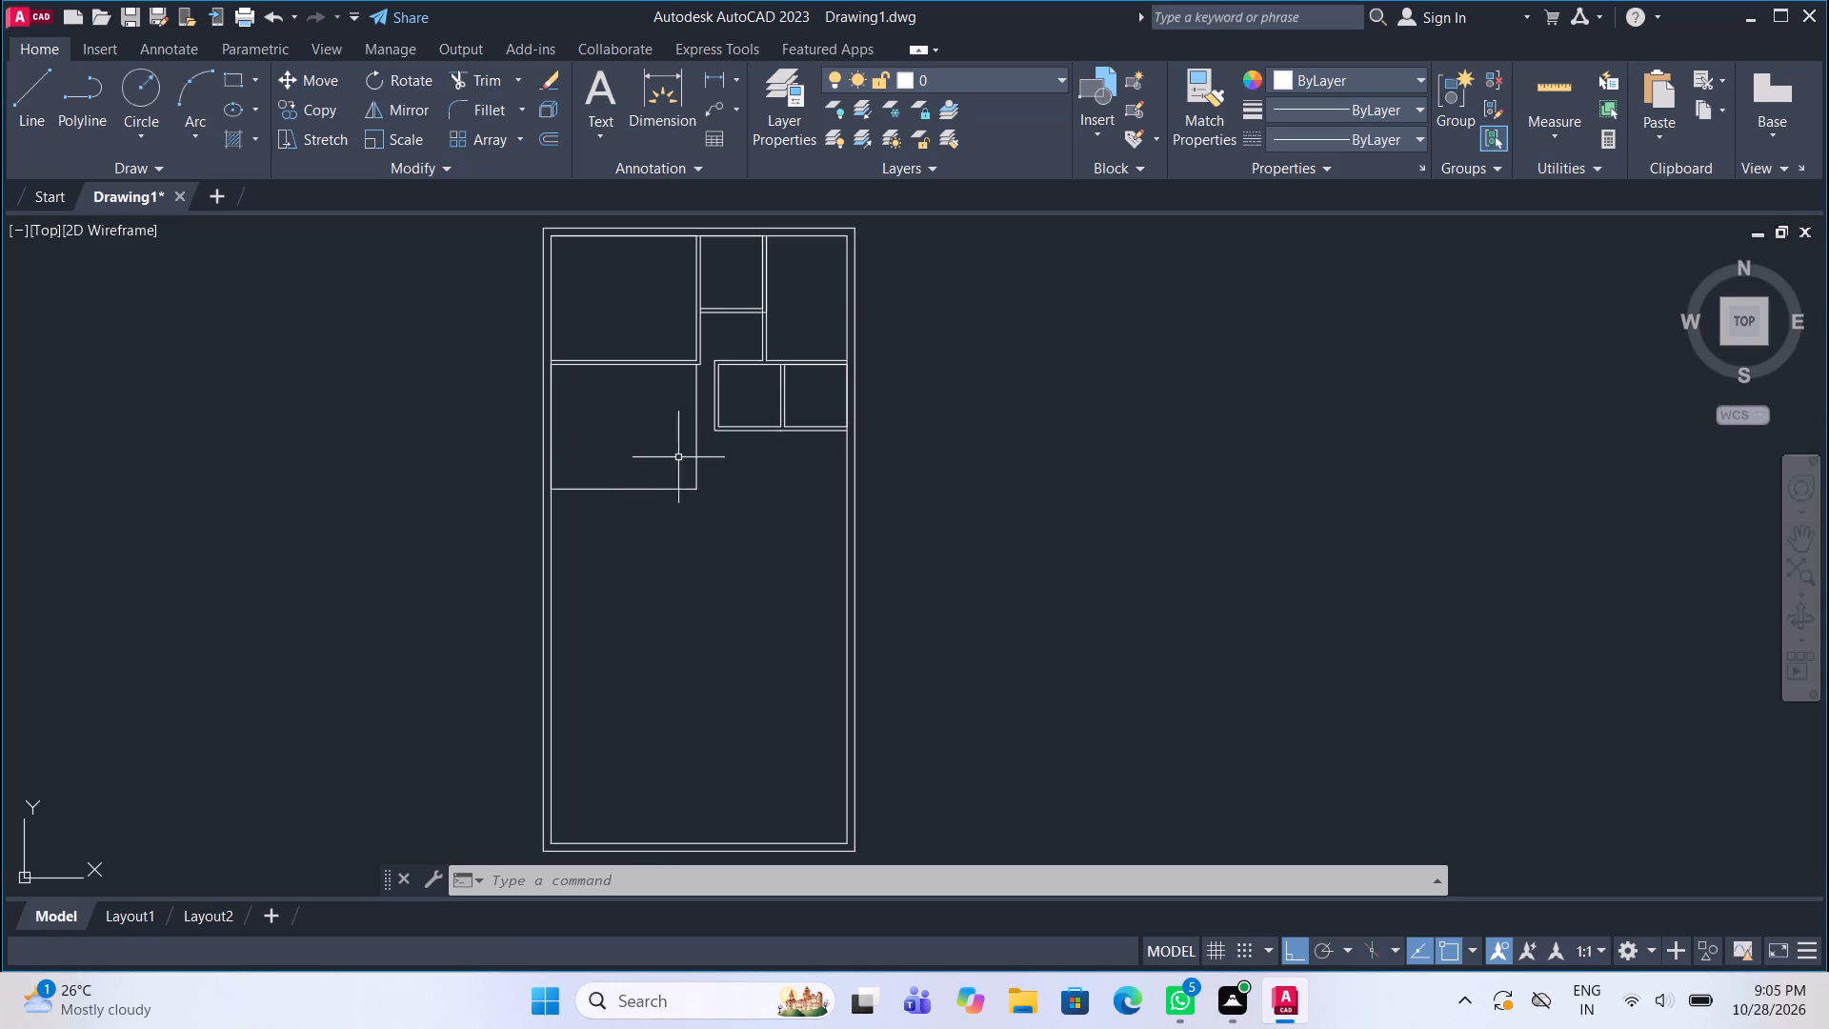
{"action": "middle_click_drag", "start_coordinate": [811, 336], "coordinate": [773, 413]}
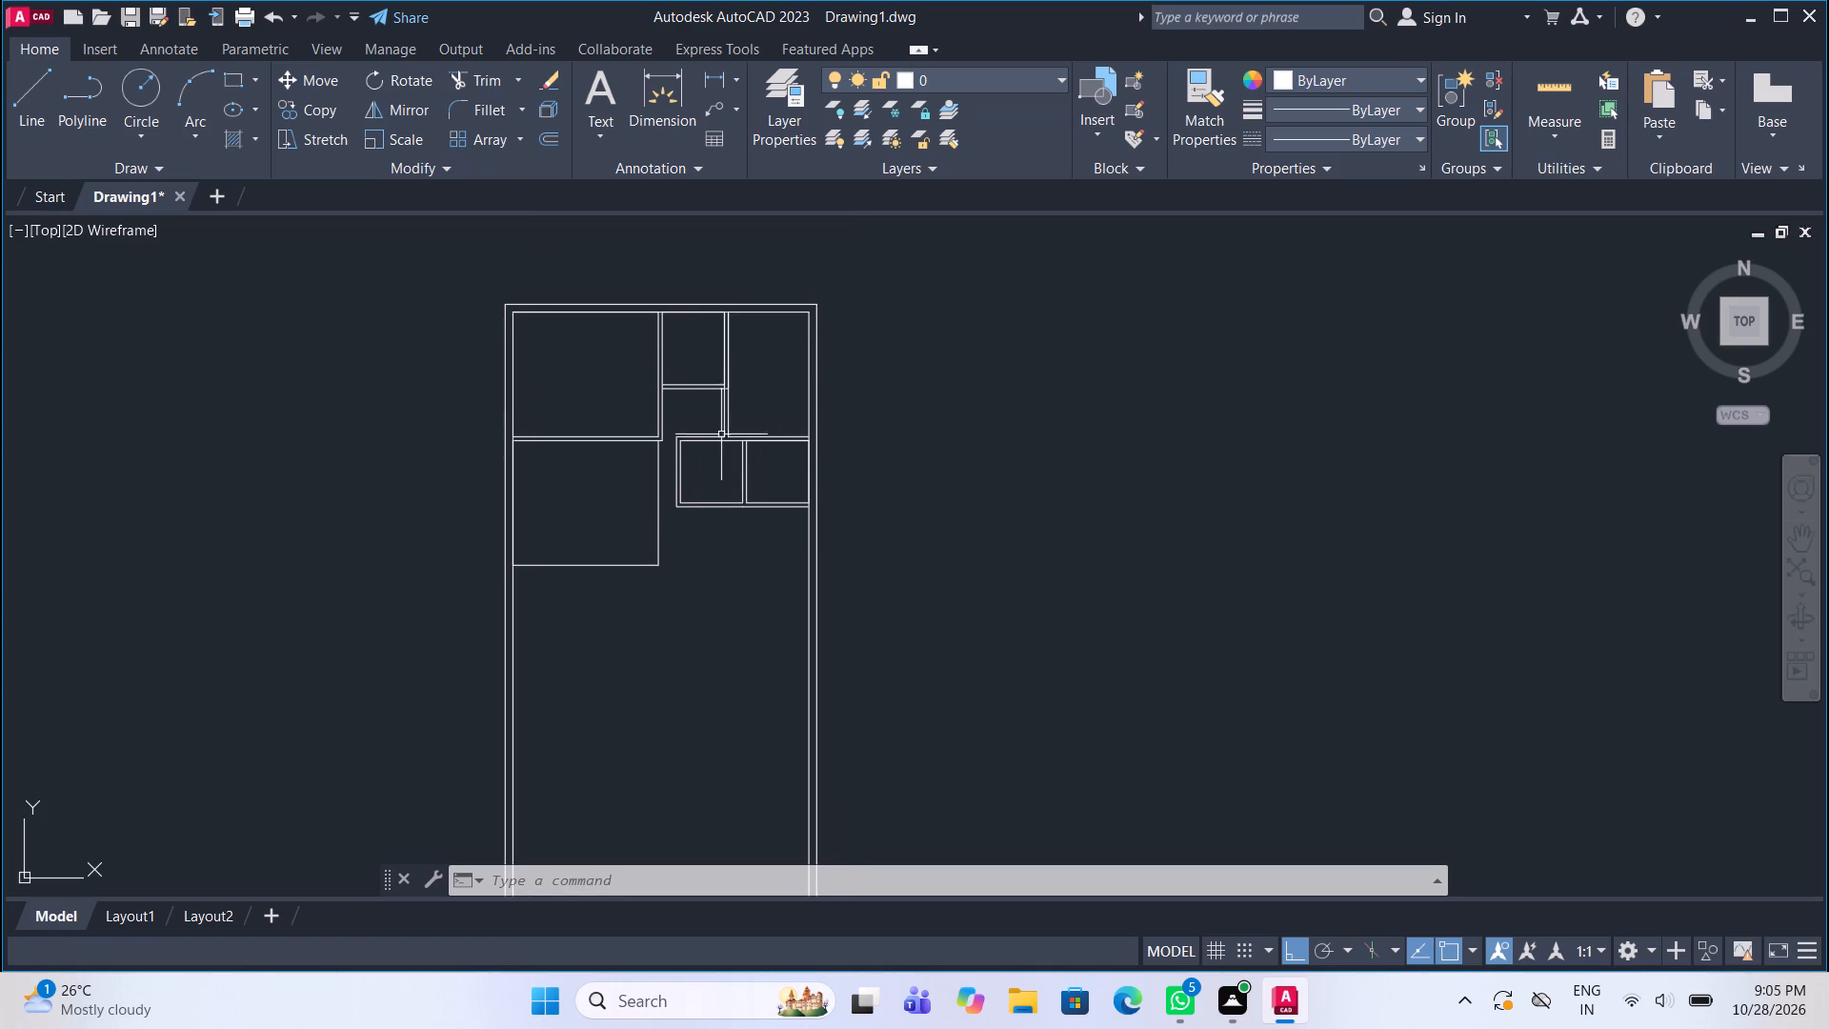
{"action": "scroll", "coordinate": [746, 284], "scroll_direction": "up", "scroll_amount": 2}
{"action": "middle_click_drag", "start_coordinate": [746, 284], "coordinate": [731, 283]}
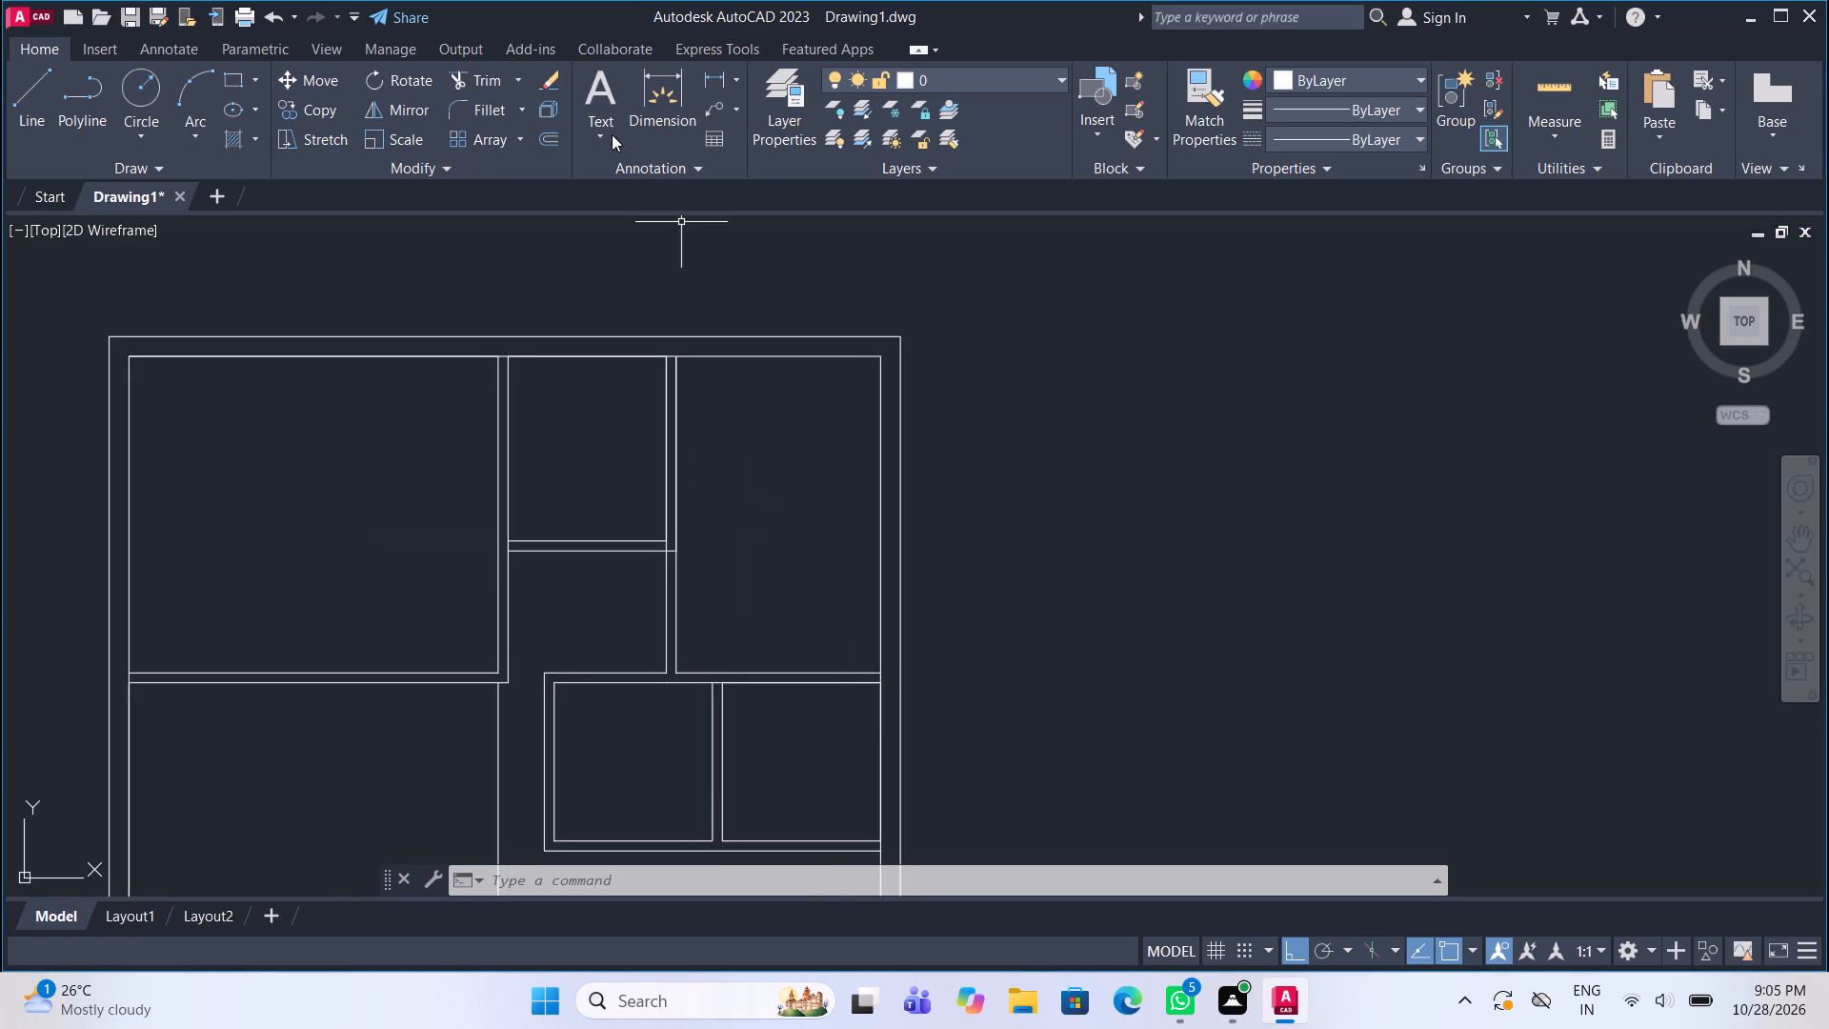
{"action": "left_click", "coordinate": [650, 101]}
{"action": "left_click", "coordinate": [678, 355]}
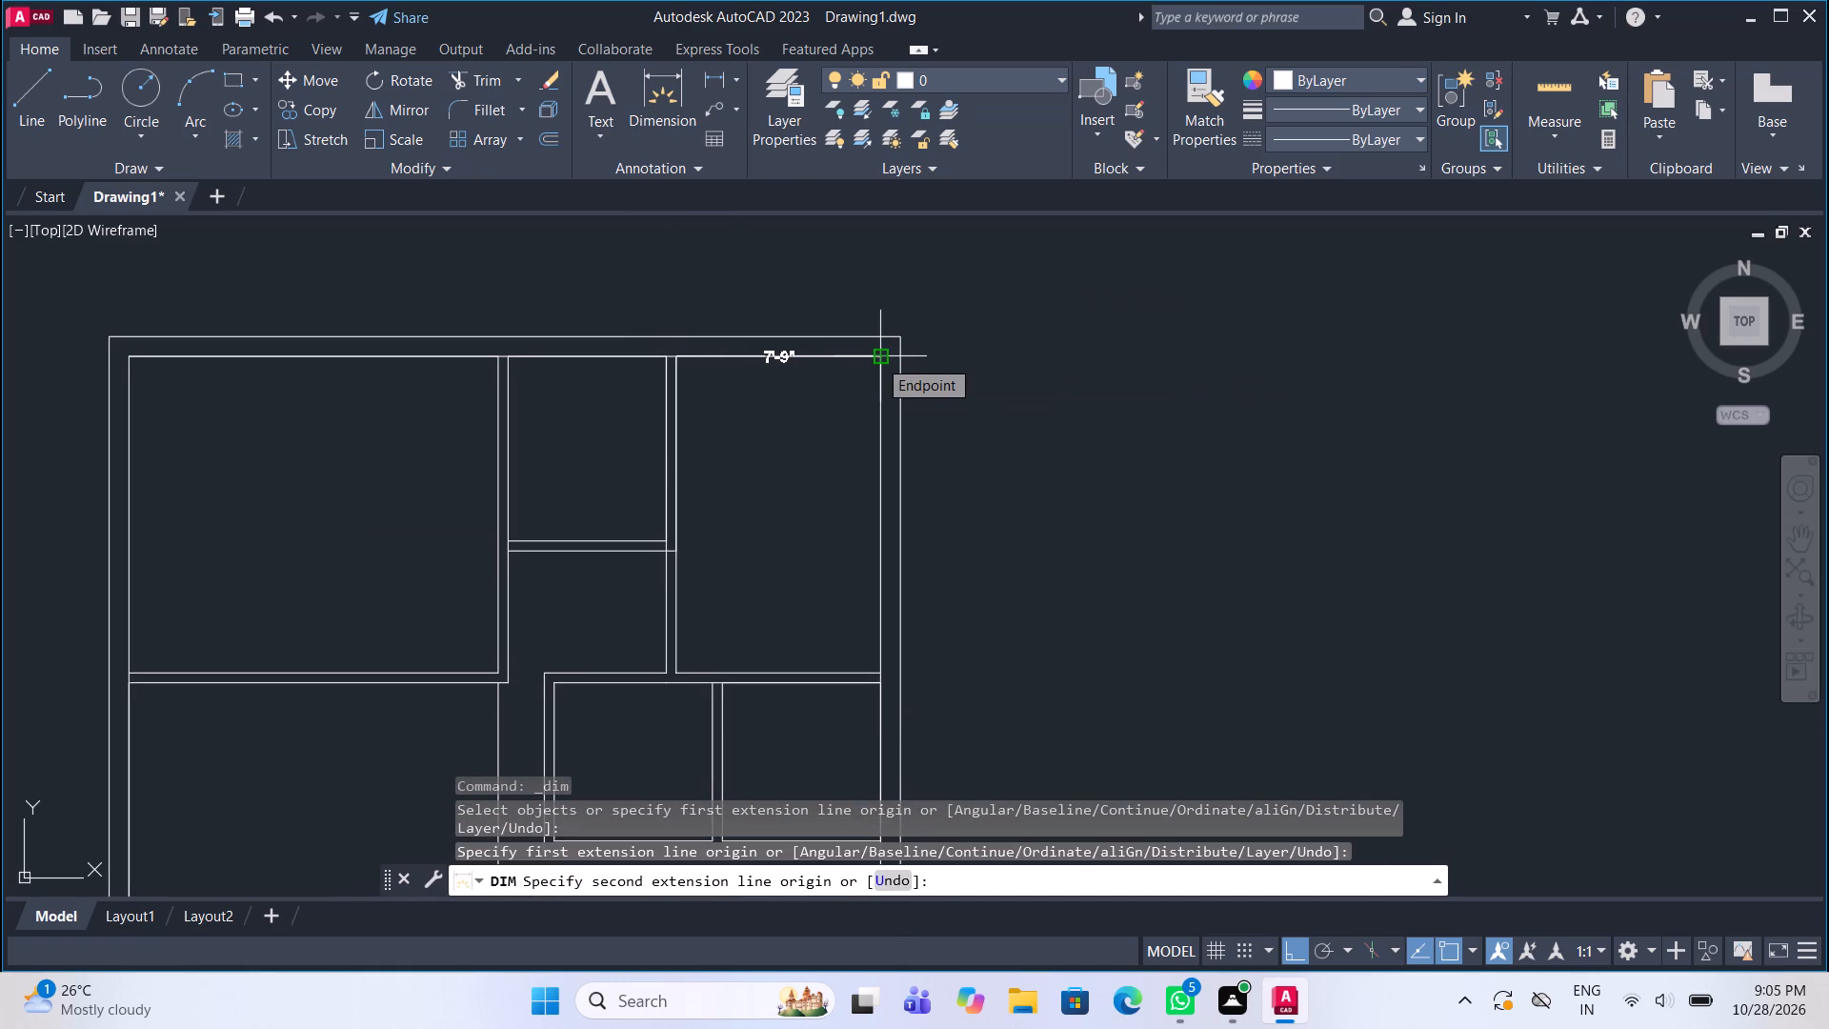
{"action": "key", "text": "Escape"}
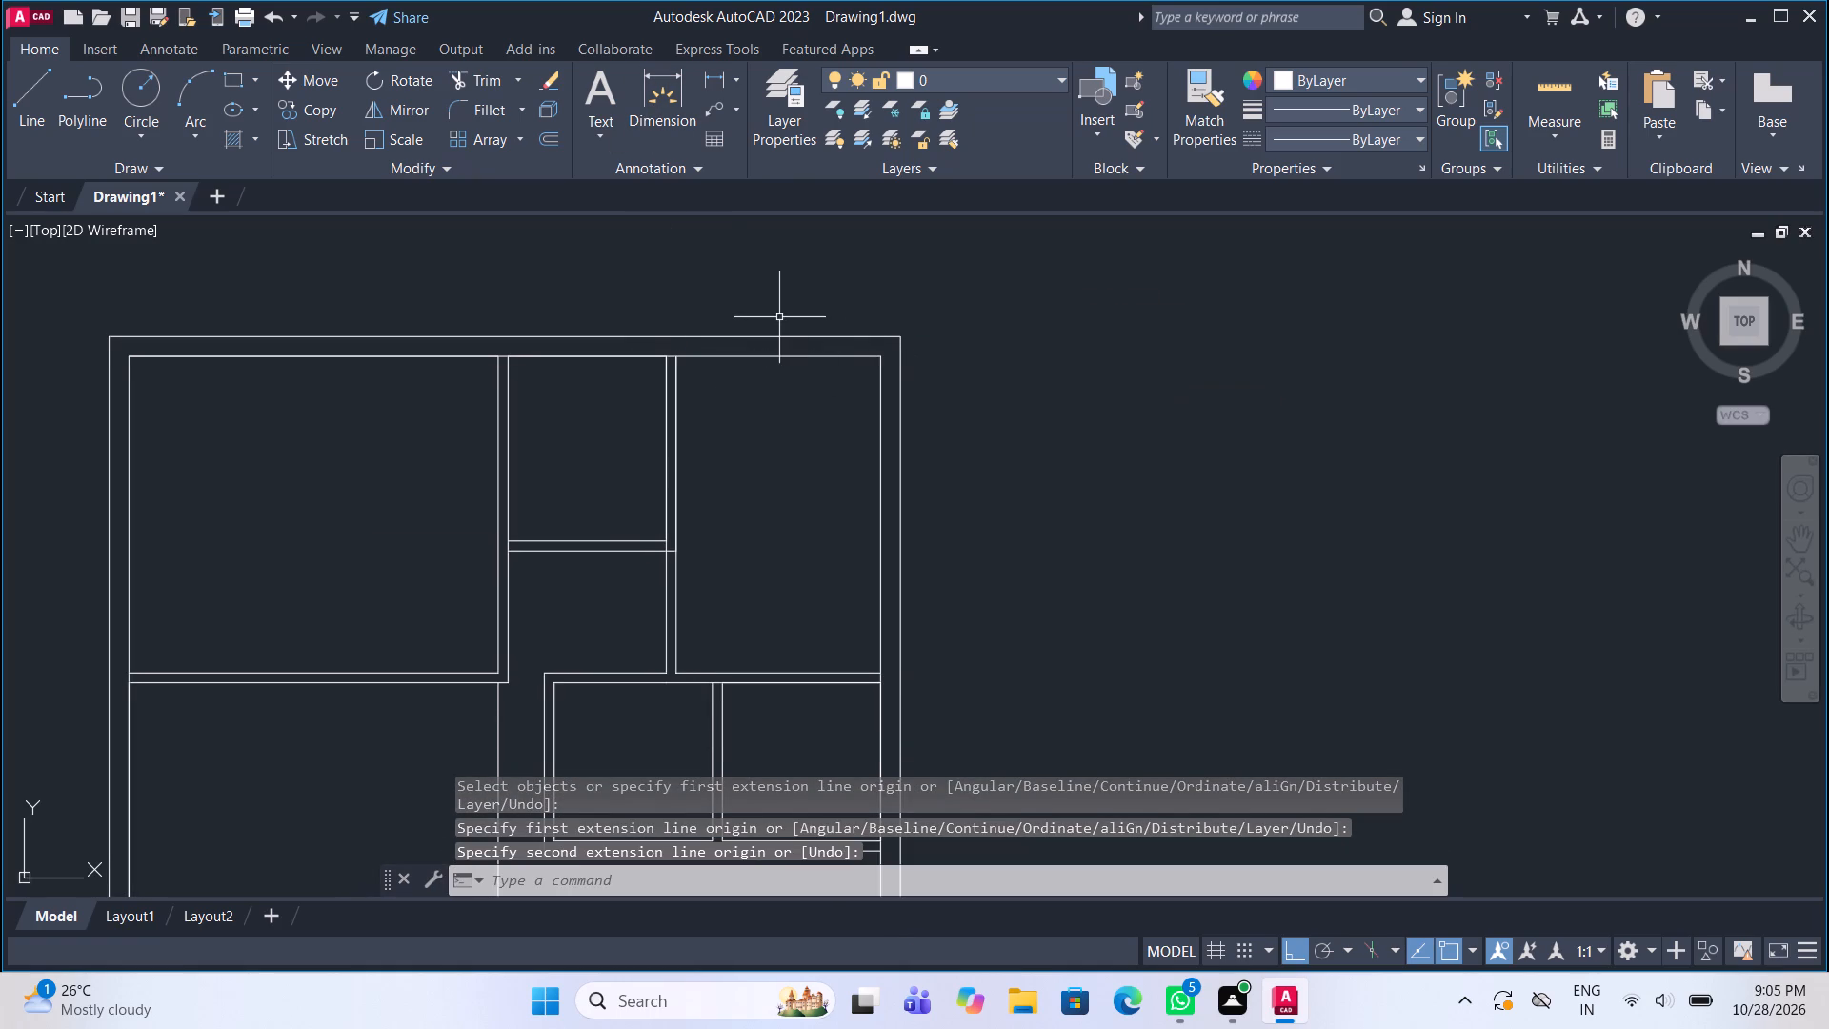
Measure the plan's overall outer width along the top wall with a temporary dimension.
{"action": "scroll", "coordinate": [778, 318], "scroll_direction": "down", "scroll_amount": 1}
{"action": "left_click", "coordinate": [679, 116]}
{"action": "scroll", "coordinate": [622, 257], "scroll_direction": "up", "scroll_amount": 1}
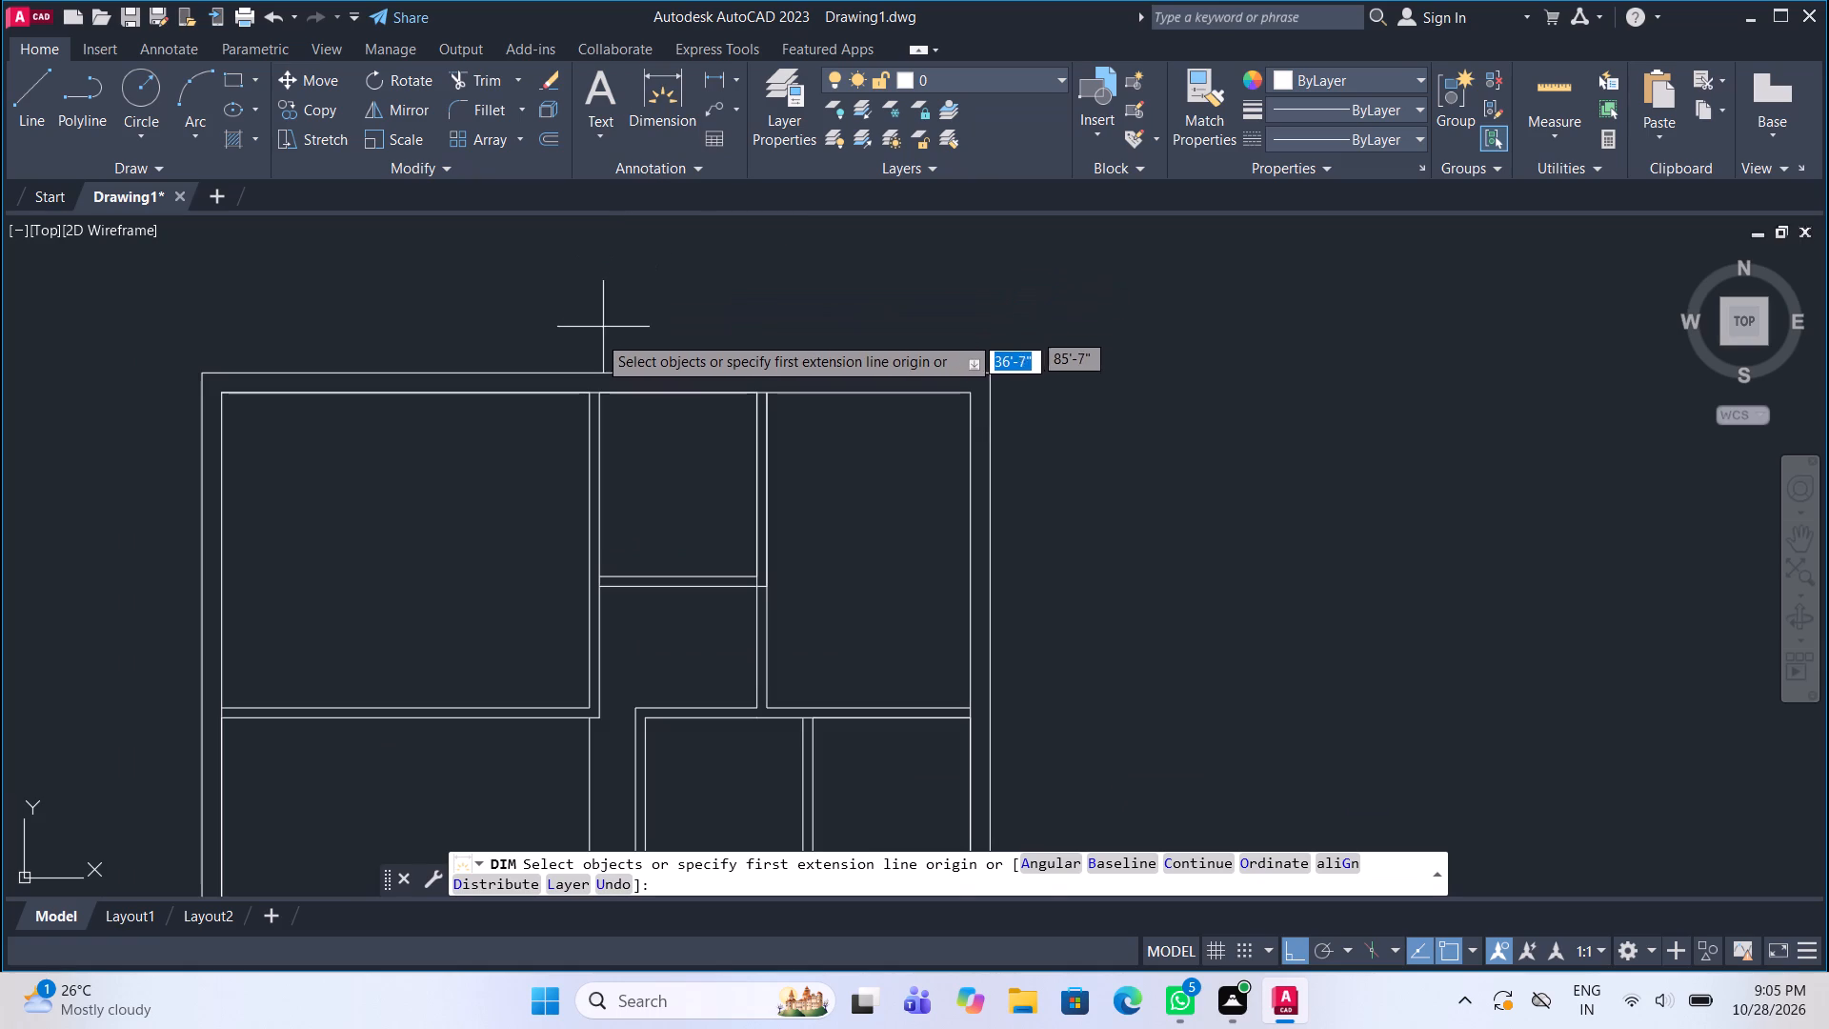
{"action": "left_click", "coordinate": [204, 372]}
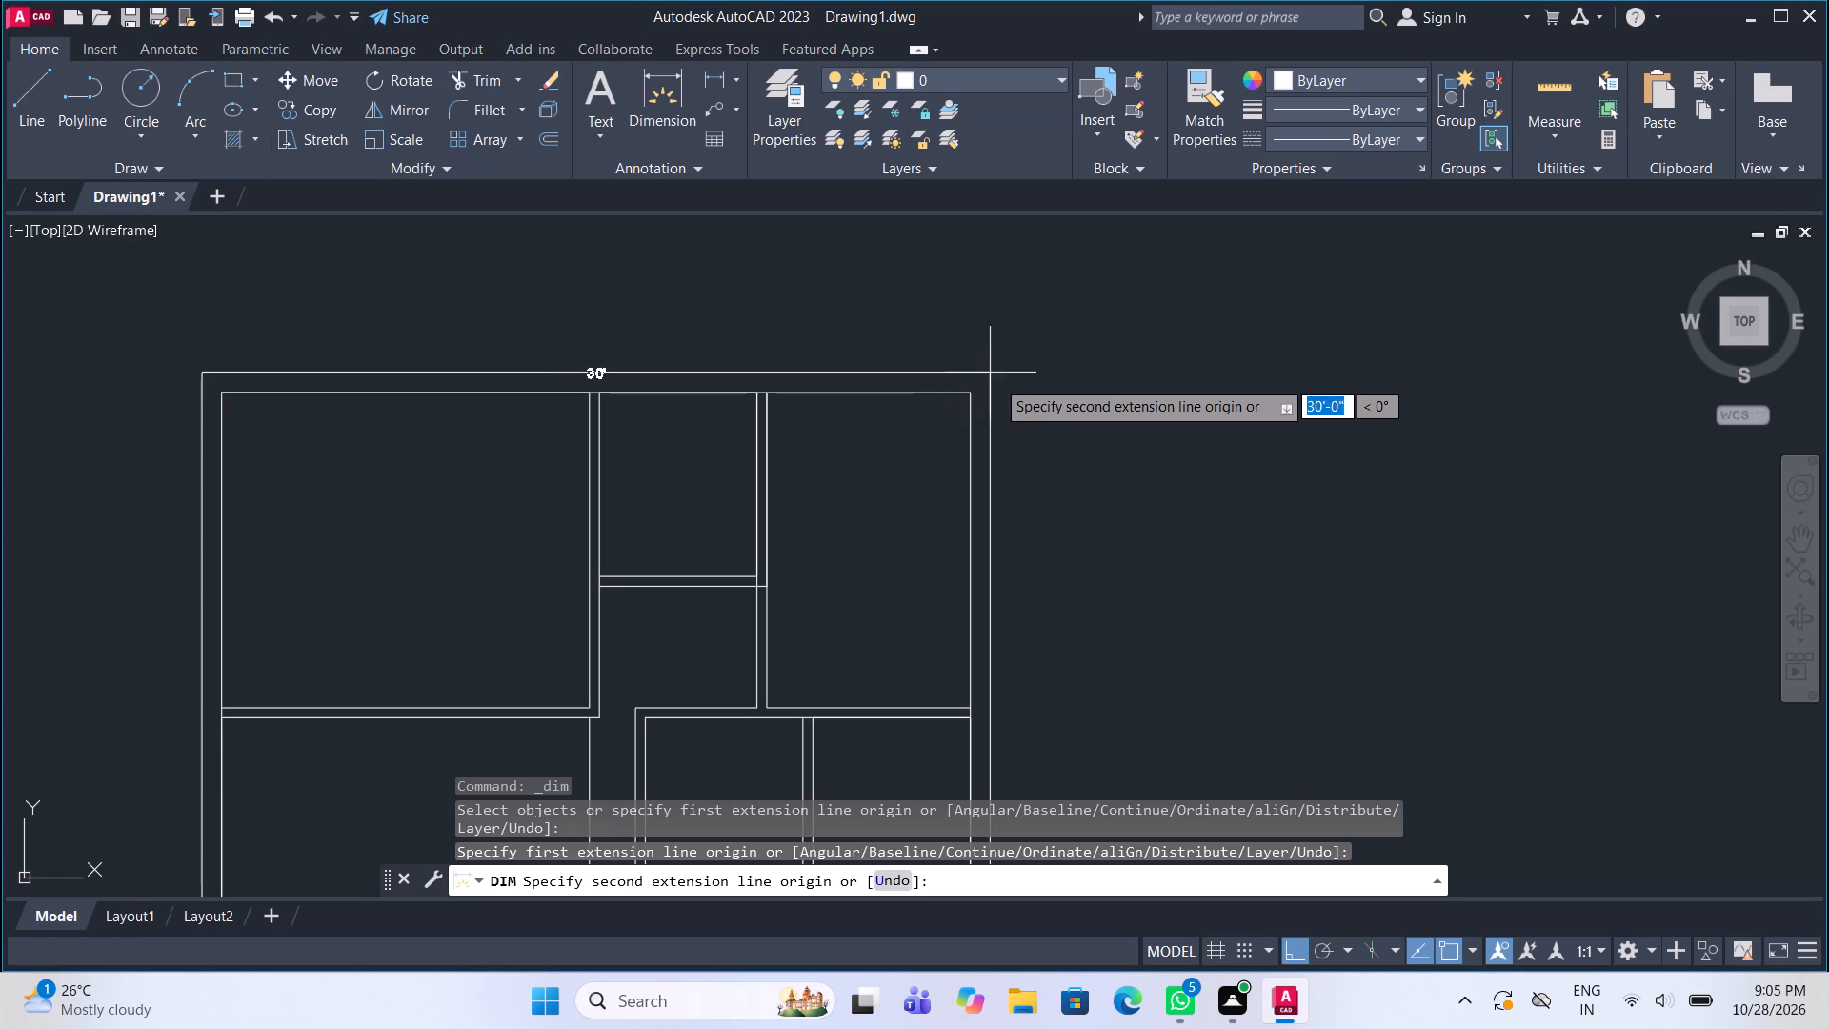
{"action": "left_click", "coordinate": [674, 110]}
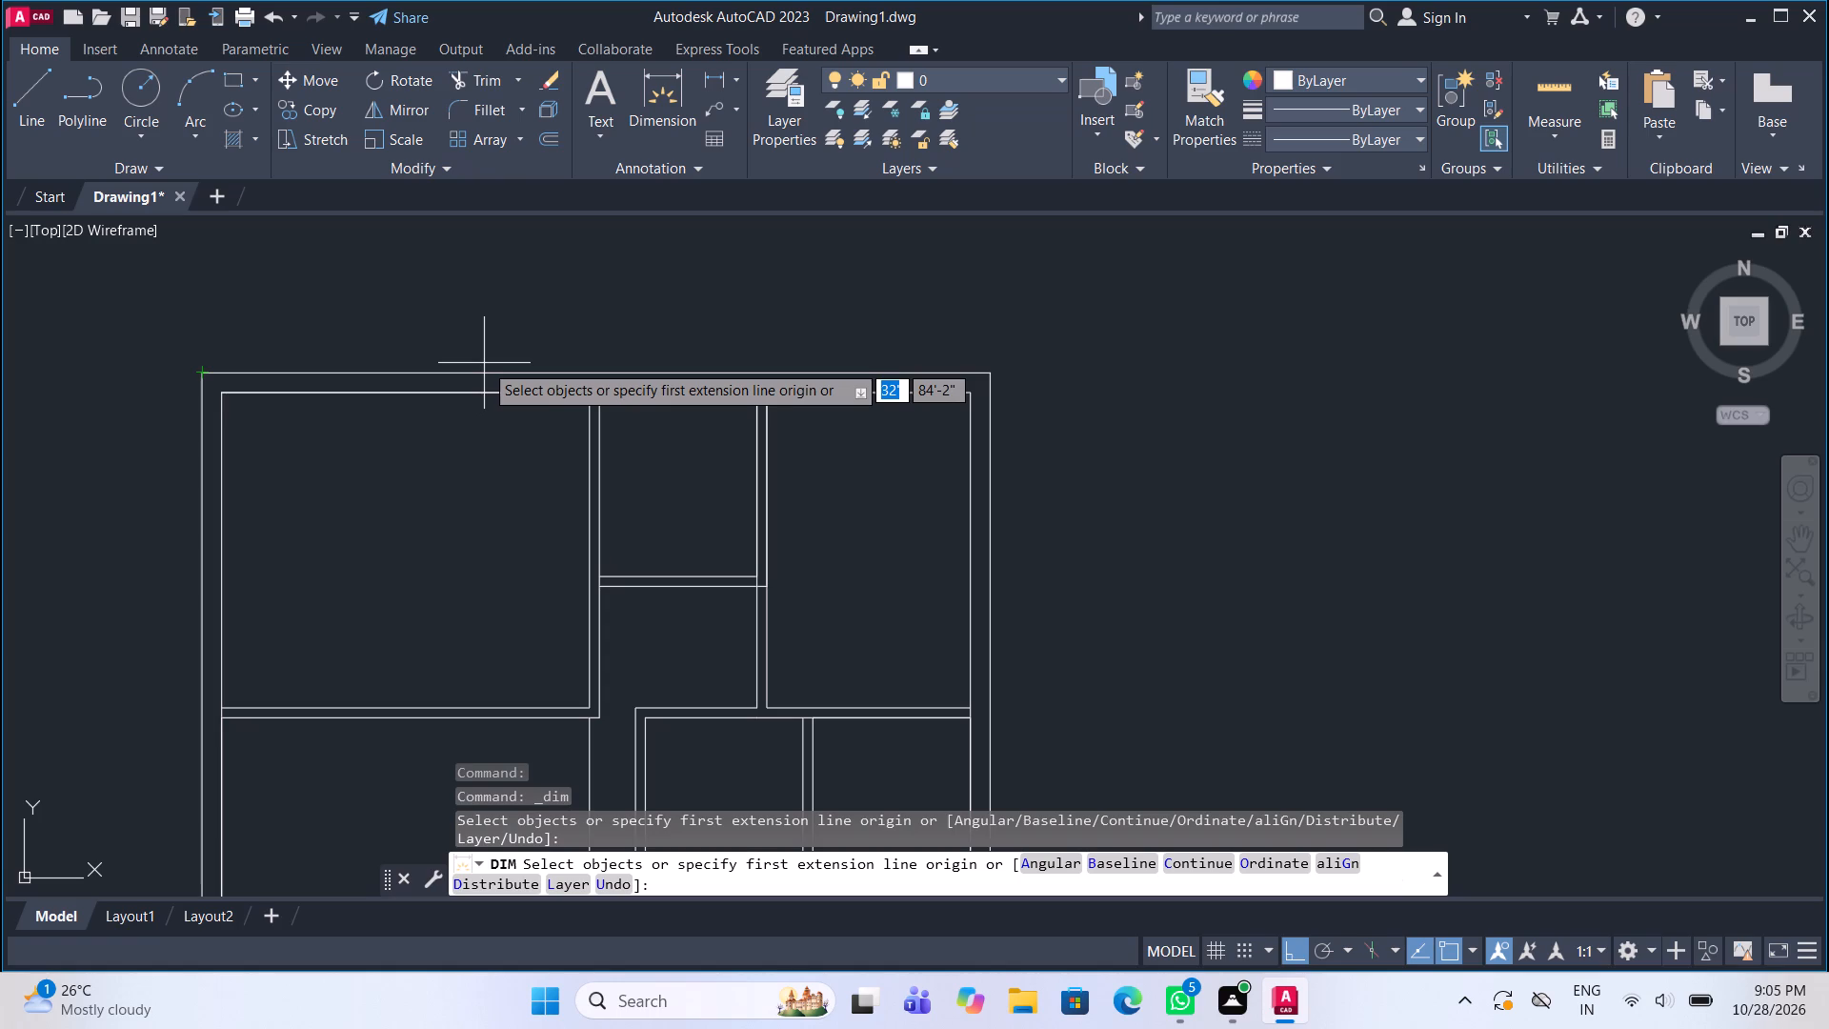
{"action": "key", "text": "Escape"}
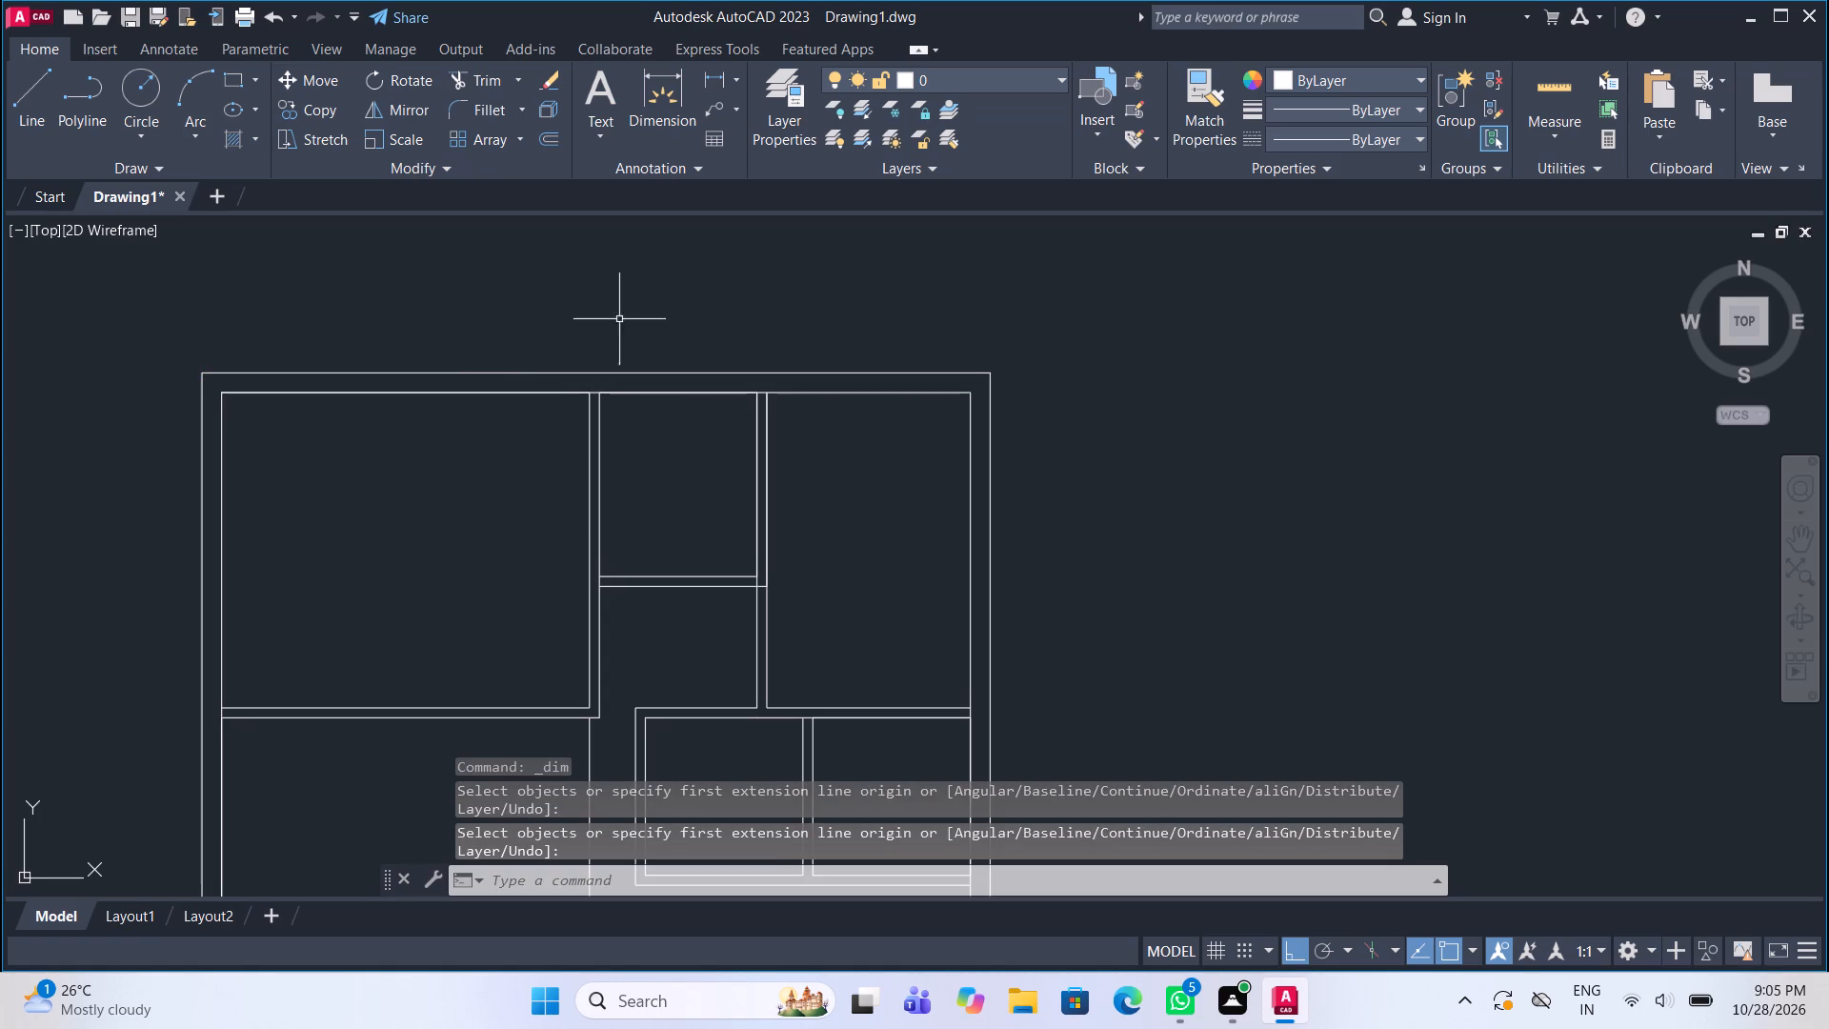
Shift both lines of the right outer wall 18" outward.
{"action": "scroll", "coordinate": [651, 298], "scroll_direction": "down", "scroll_amount": 2}
{"action": "middle_click_drag", "start_coordinate": [714, 504], "coordinate": [704, 454]}
{"action": "scroll", "coordinate": [726, 496], "scroll_direction": "up", "scroll_amount": 1}
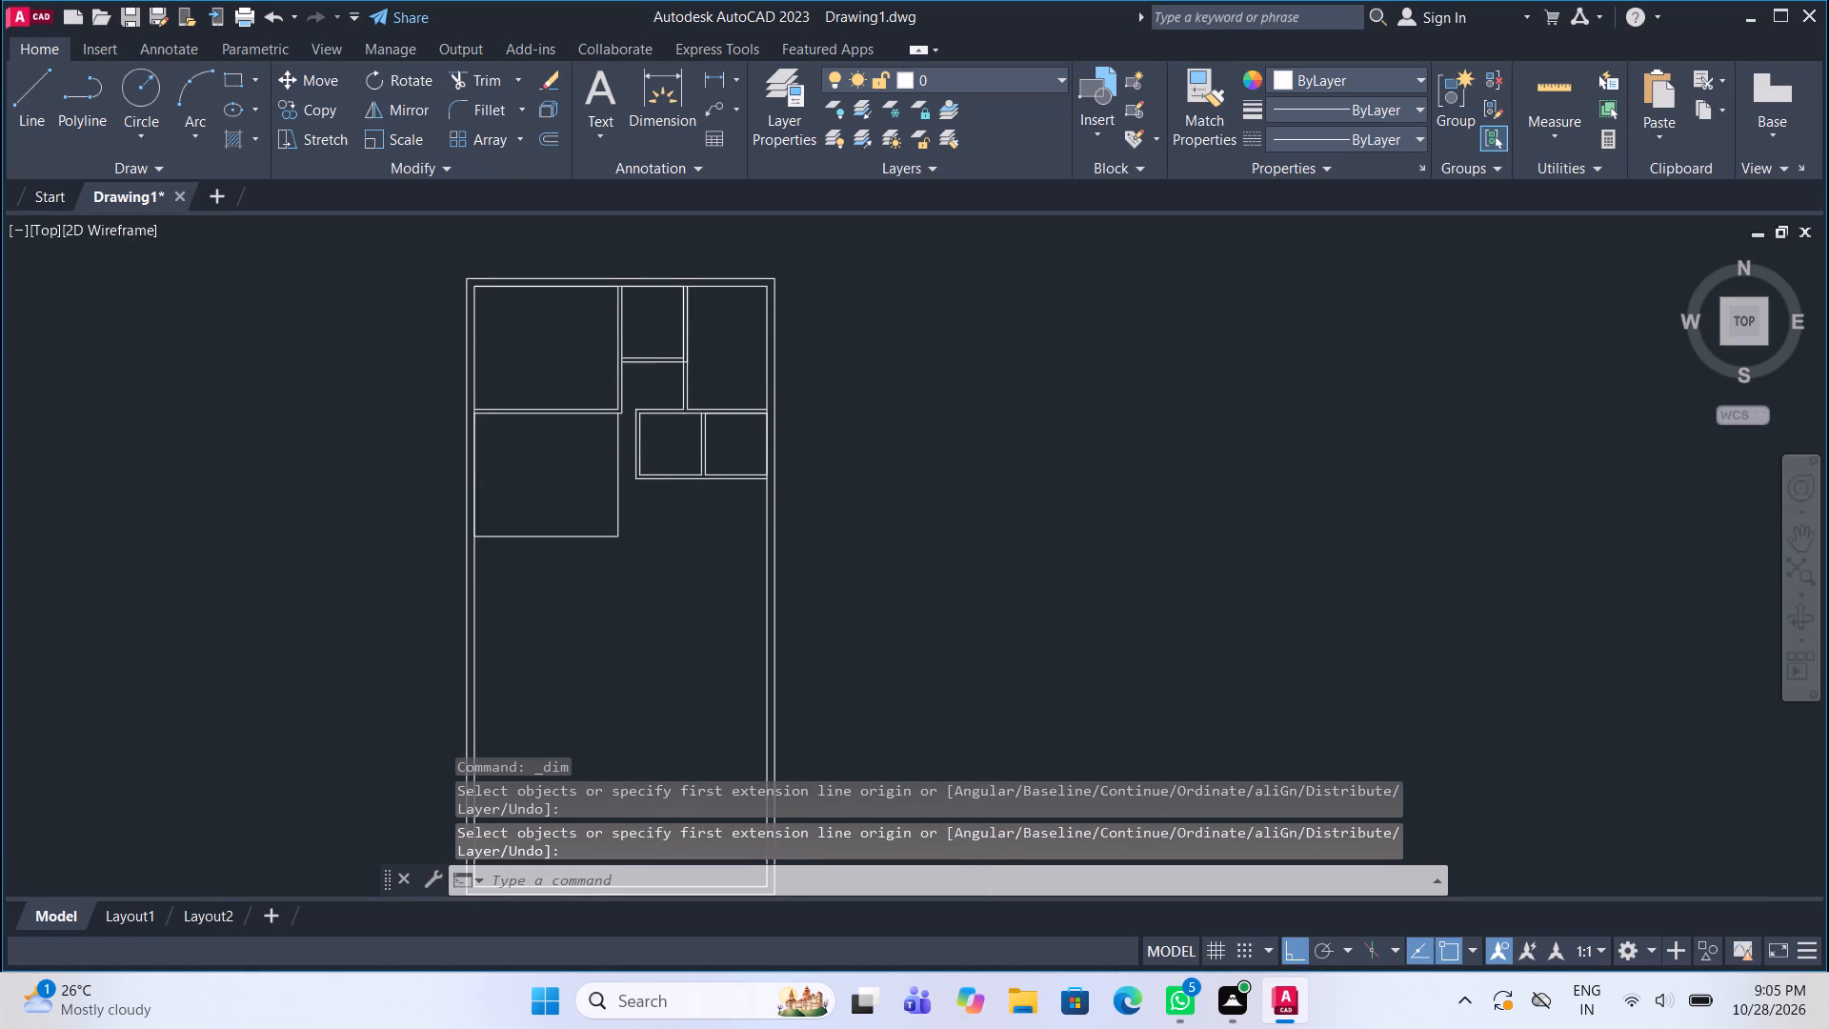
{"action": "middle_click_drag", "start_coordinate": [726, 496], "coordinate": [710, 523]}
{"action": "scroll", "coordinate": [698, 524], "scroll_direction": "up", "scroll_amount": 1}
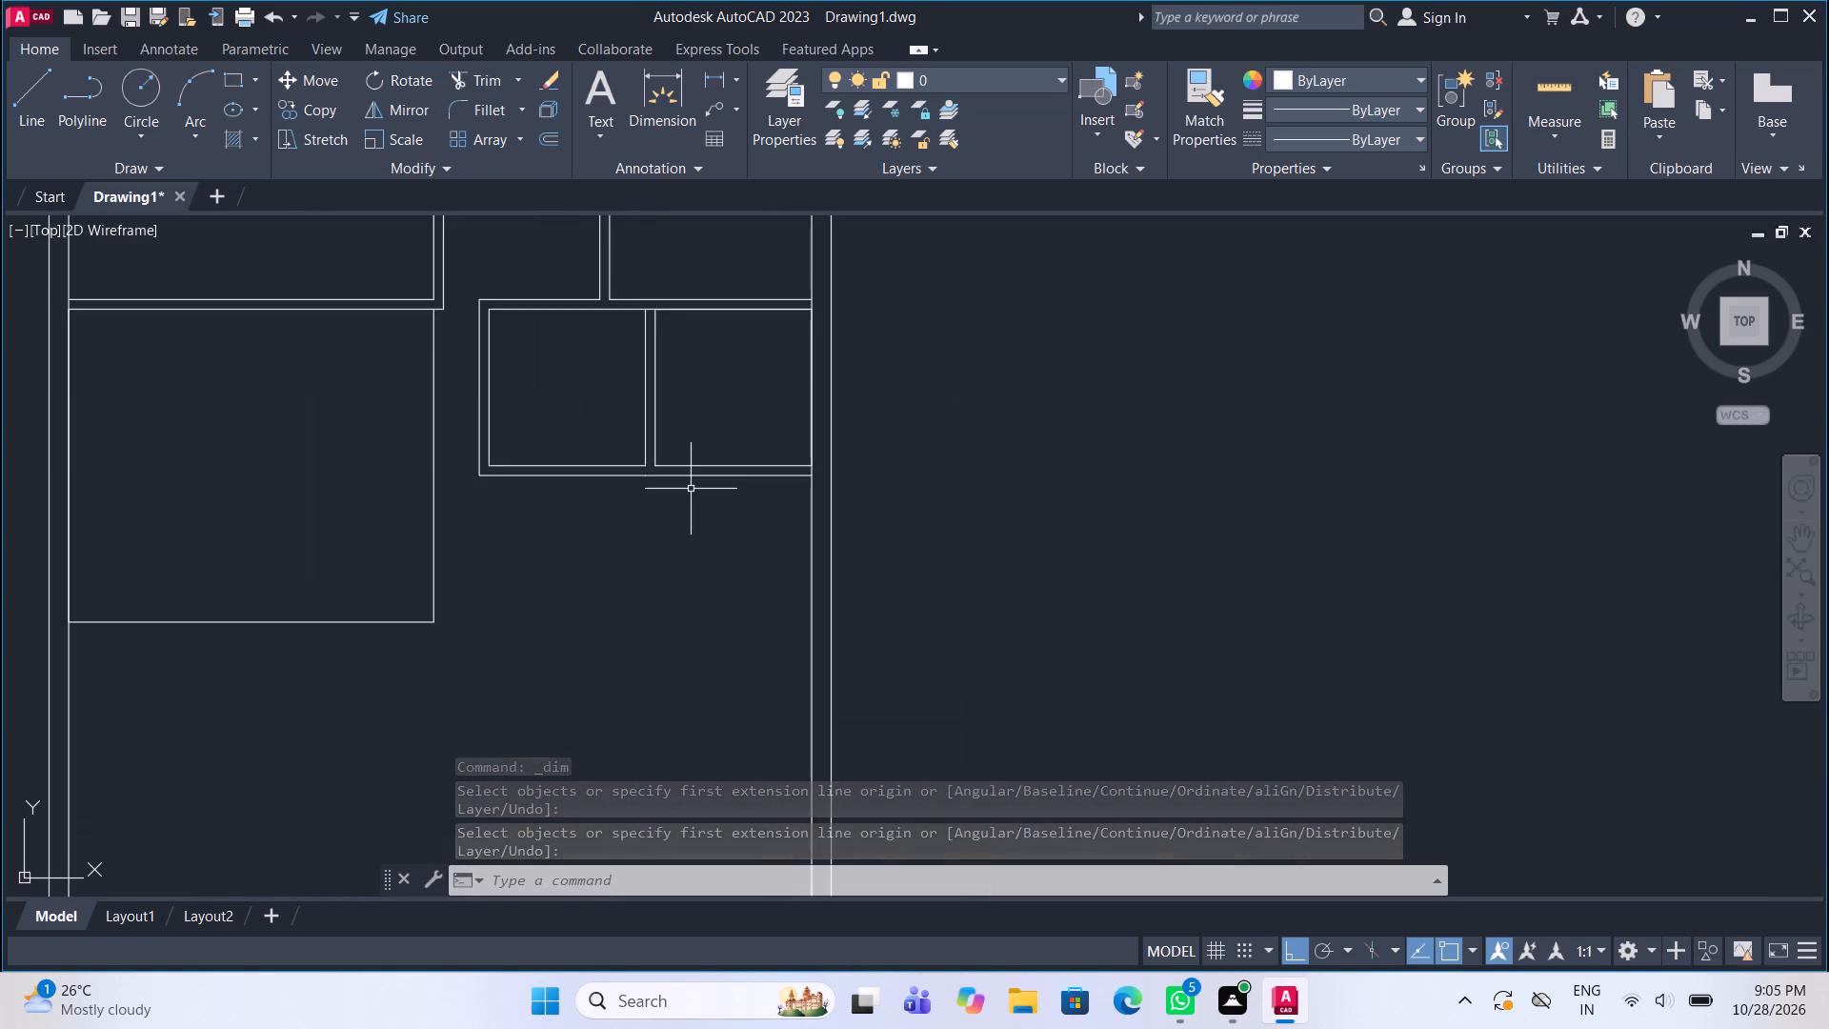
{"action": "scroll", "coordinate": [691, 489], "scroll_direction": "down", "scroll_amount": 2}
{"action": "left_click", "coordinate": [802, 599]}
{"action": "left_click", "coordinate": [727, 567]}
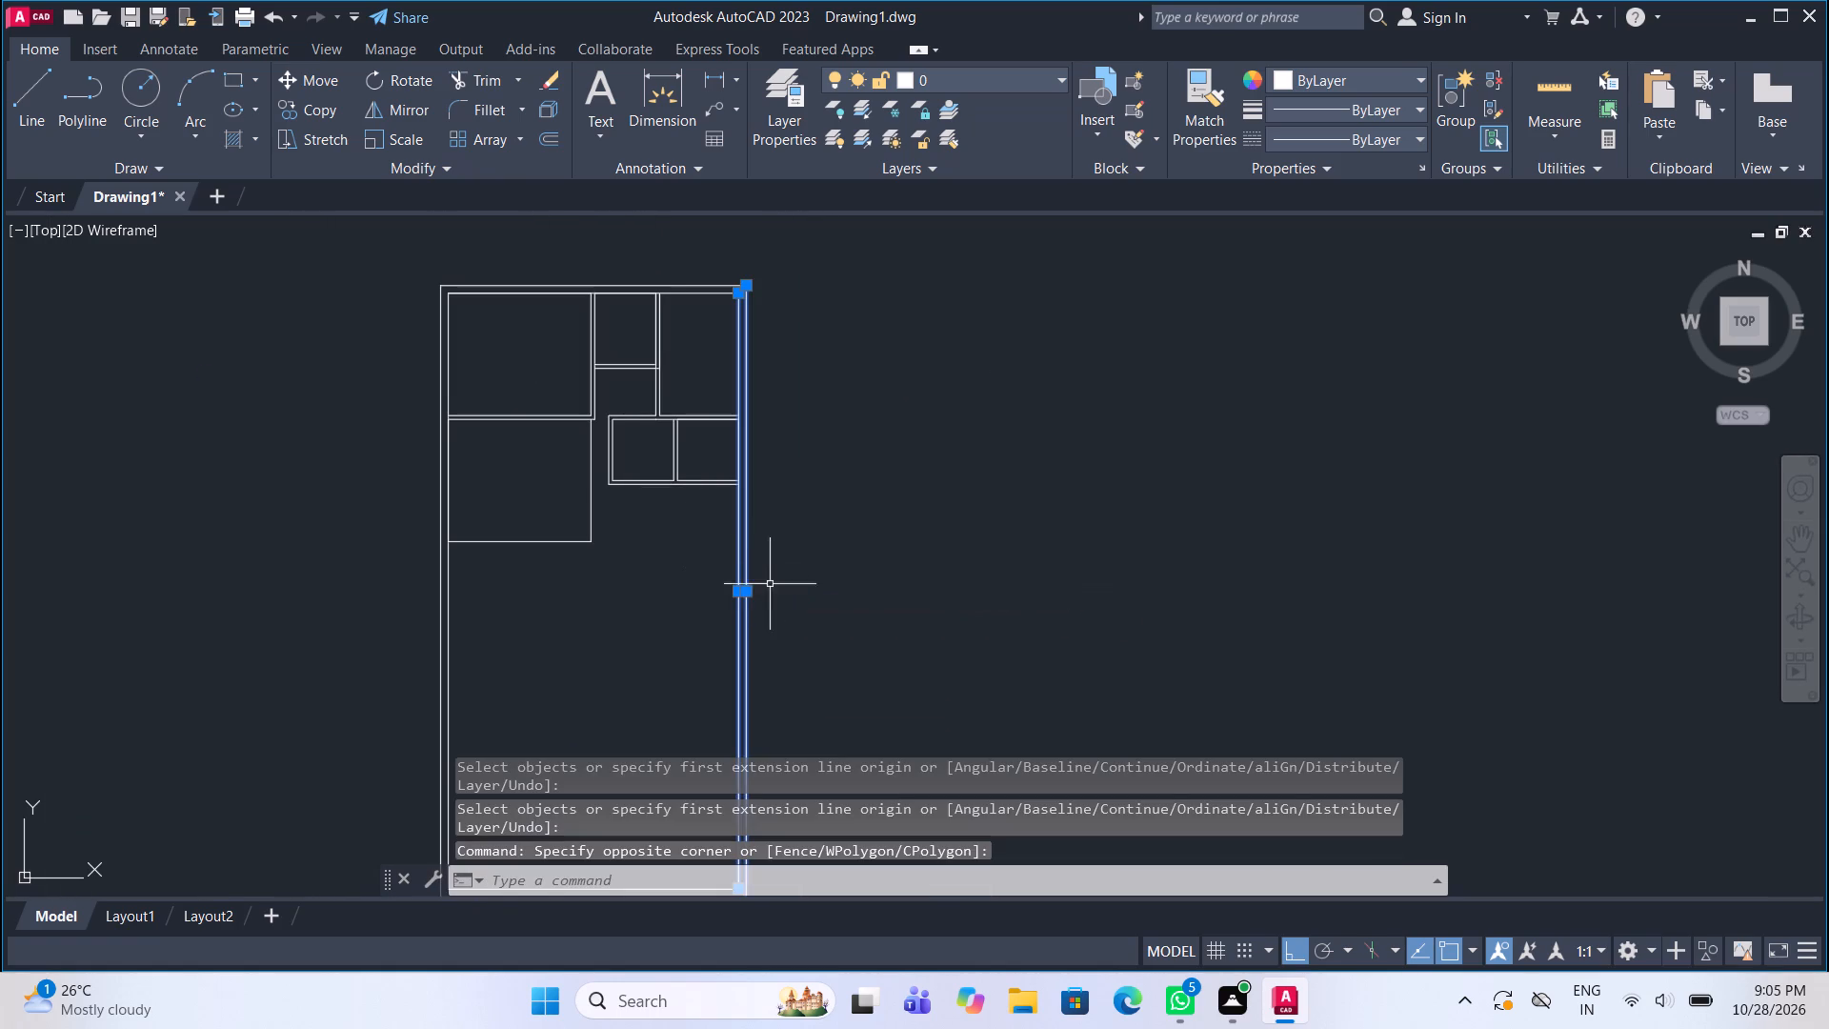
{"action": "scroll", "coordinate": [760, 600], "scroll_direction": "up", "scroll_amount": 1}
{"action": "left_click", "coordinate": [733, 584]}
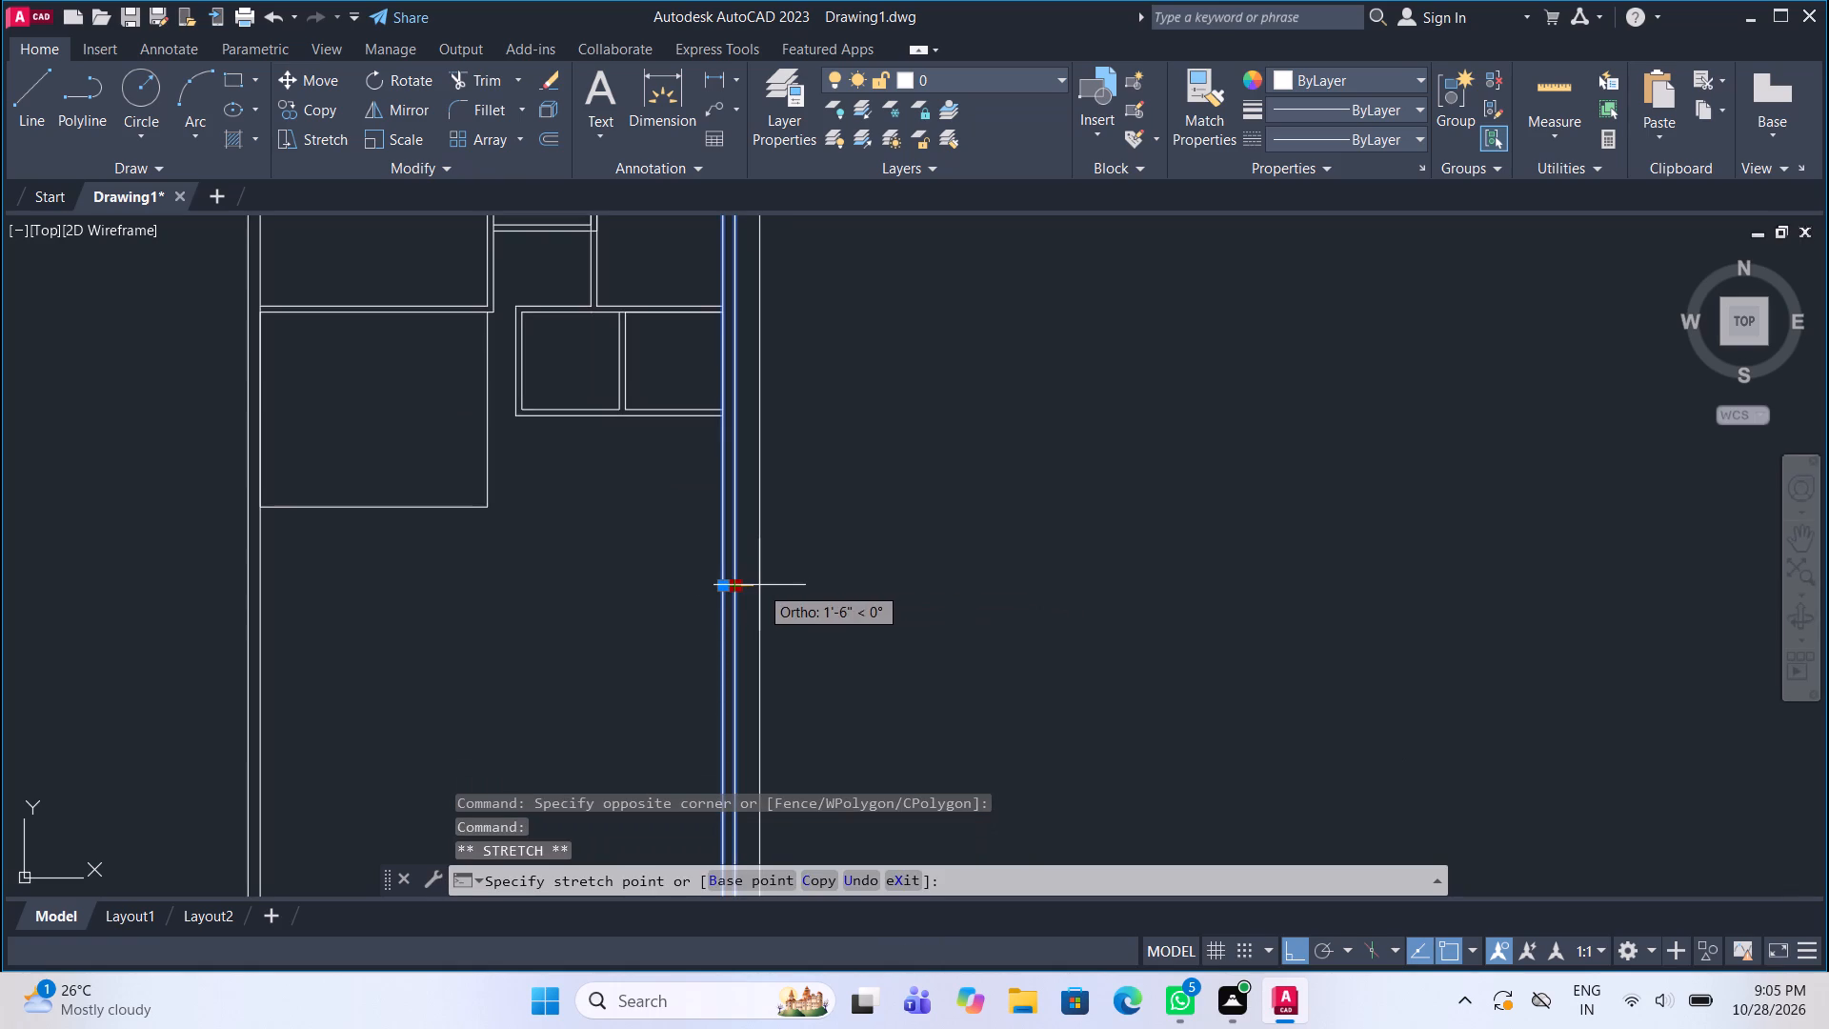
{"action": "type", "text": "18\""}
{"action": "key", "text": "Return"}
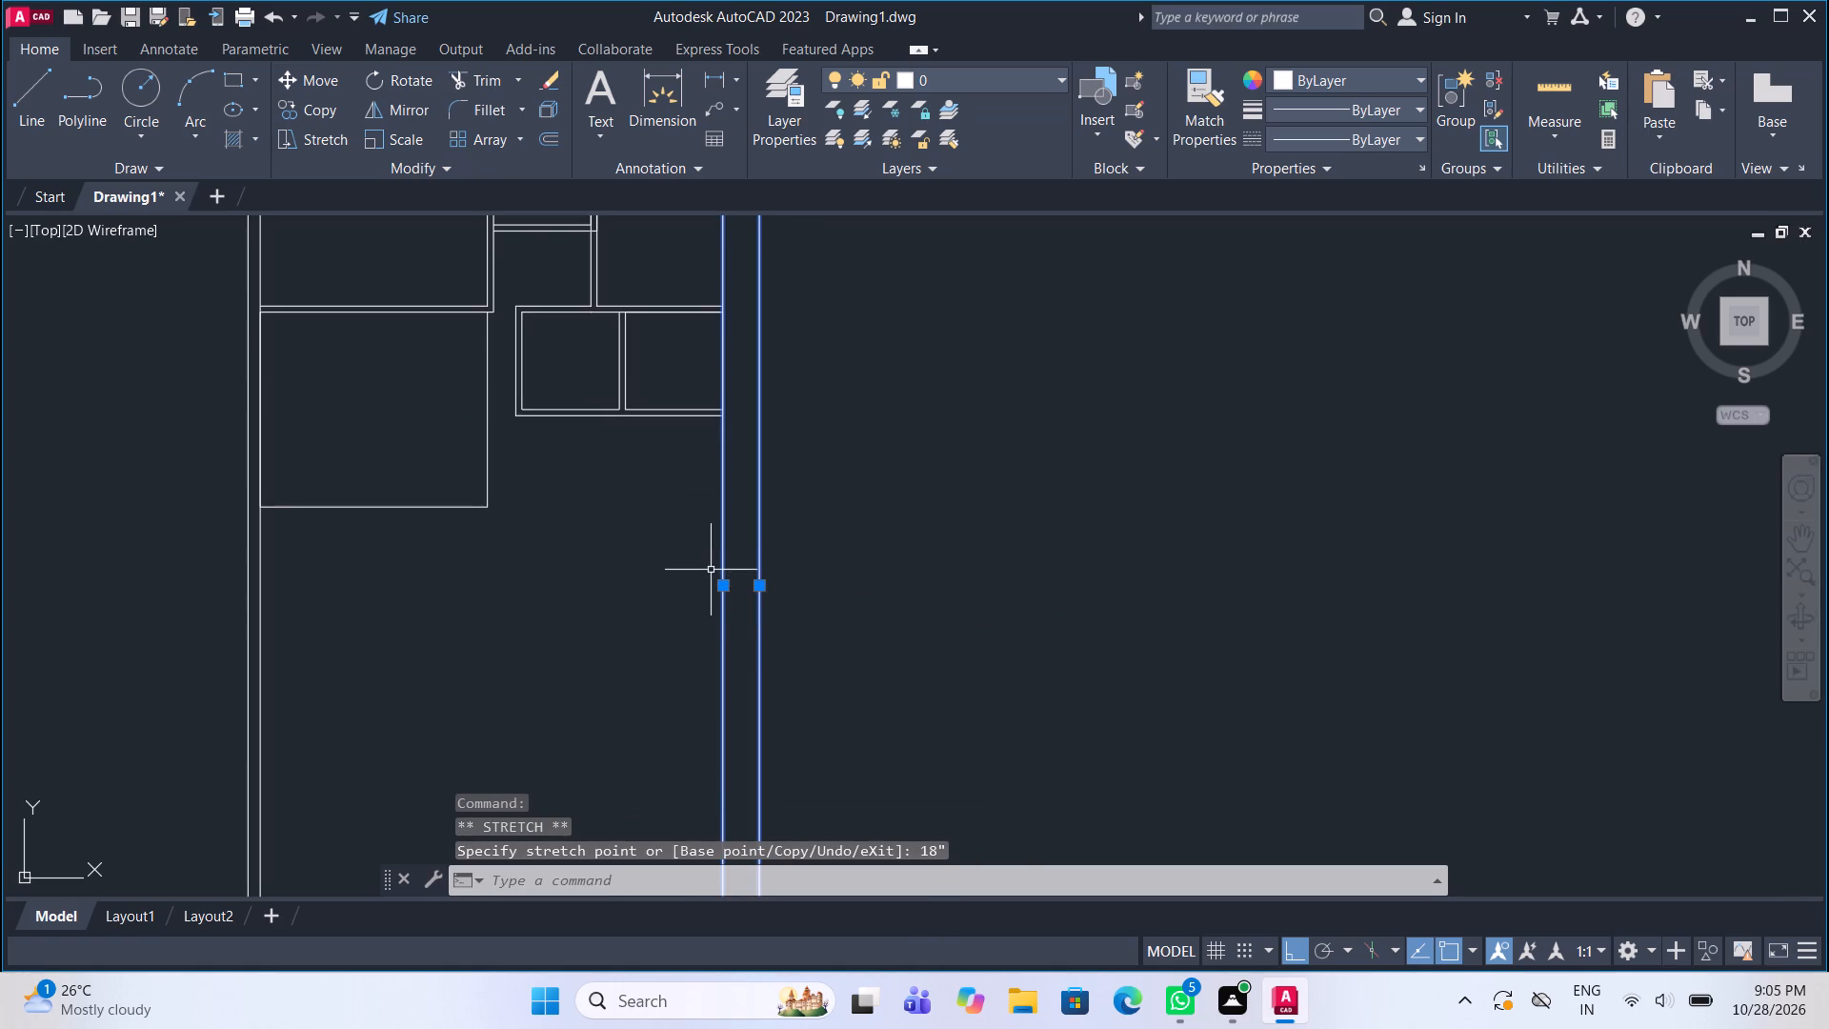
{"action": "left_click", "coordinate": [724, 585]}
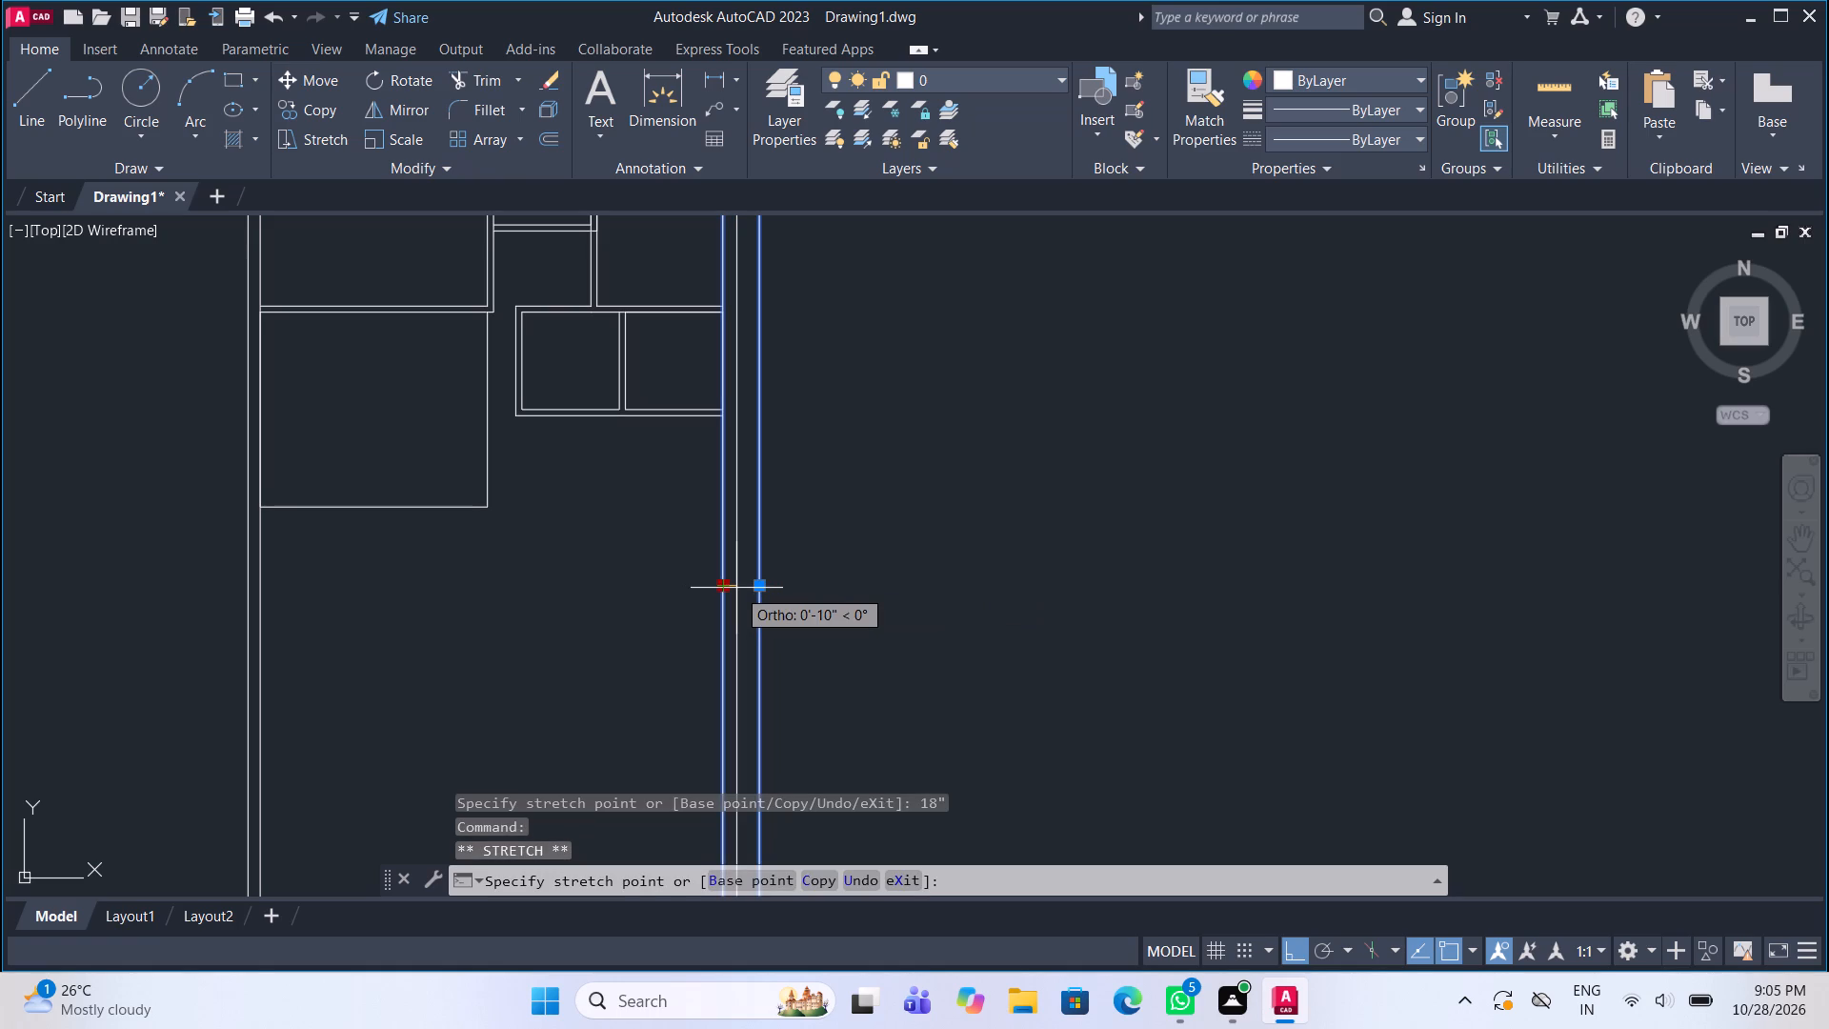
{"action": "type", "text": "18\""}
{"action": "key", "text": "Return"}
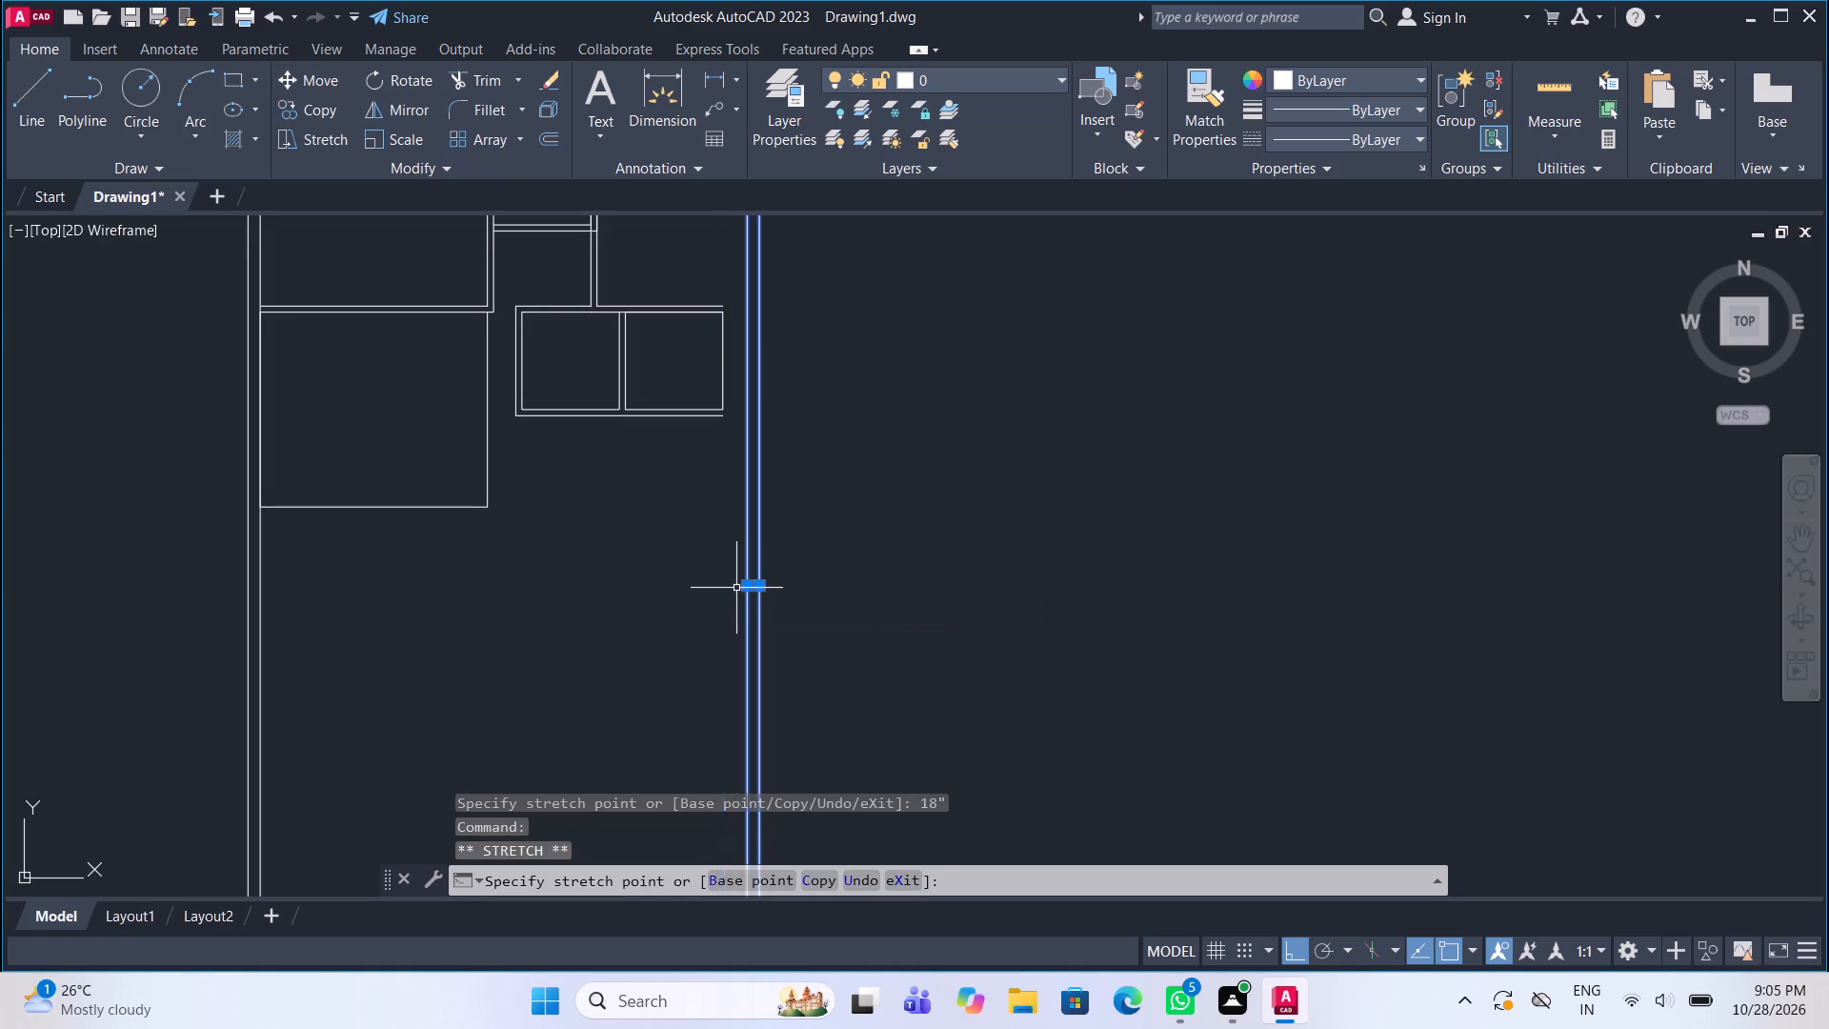
{"action": "key", "text": "Escape"}
{"action": "scroll", "coordinate": [736, 589], "scroll_direction": "down", "scroll_amount": 3}
{"action": "key", "text": "Escape"}
Move the two adjoining small rooms across so their open end meets the inner line of the shifted right outer wall.
{"action": "scroll", "coordinate": [731, 535], "scroll_direction": "up", "scroll_amount": 1}
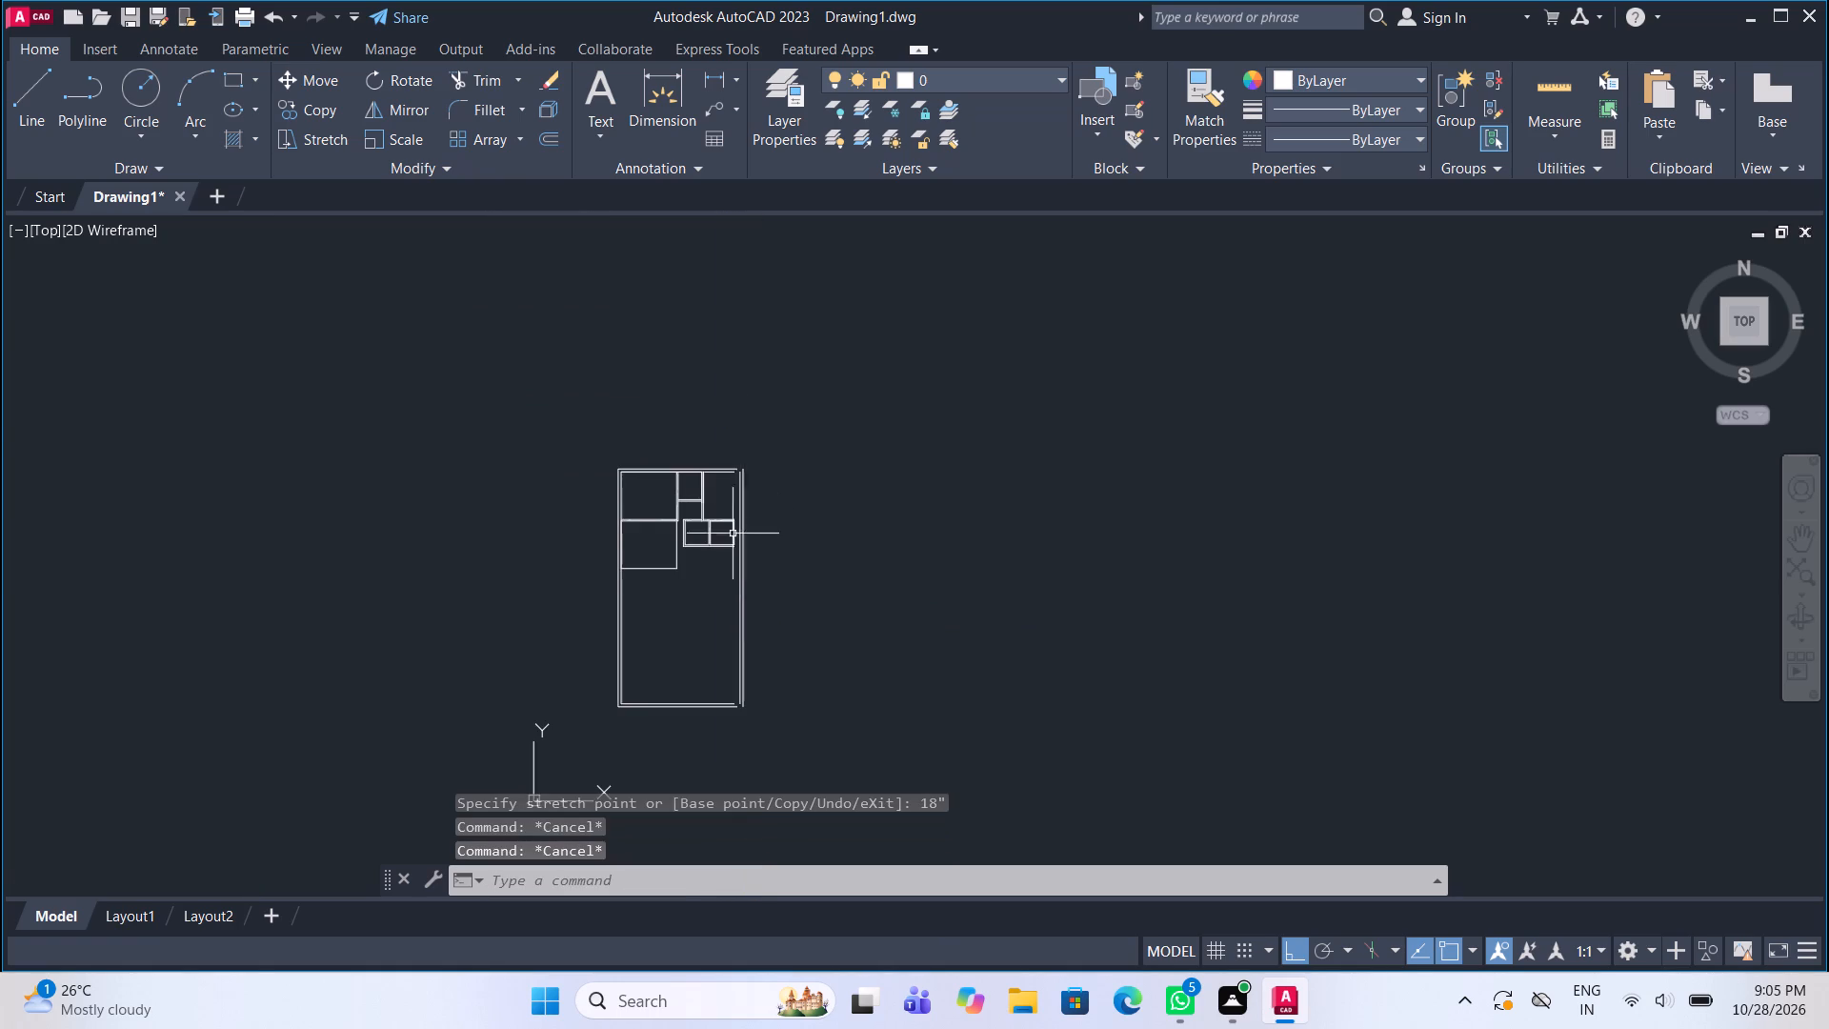
{"action": "scroll", "coordinate": [731, 535], "scroll_direction": "up", "scroll_amount": 2}
{"action": "left_click", "coordinate": [689, 608]}
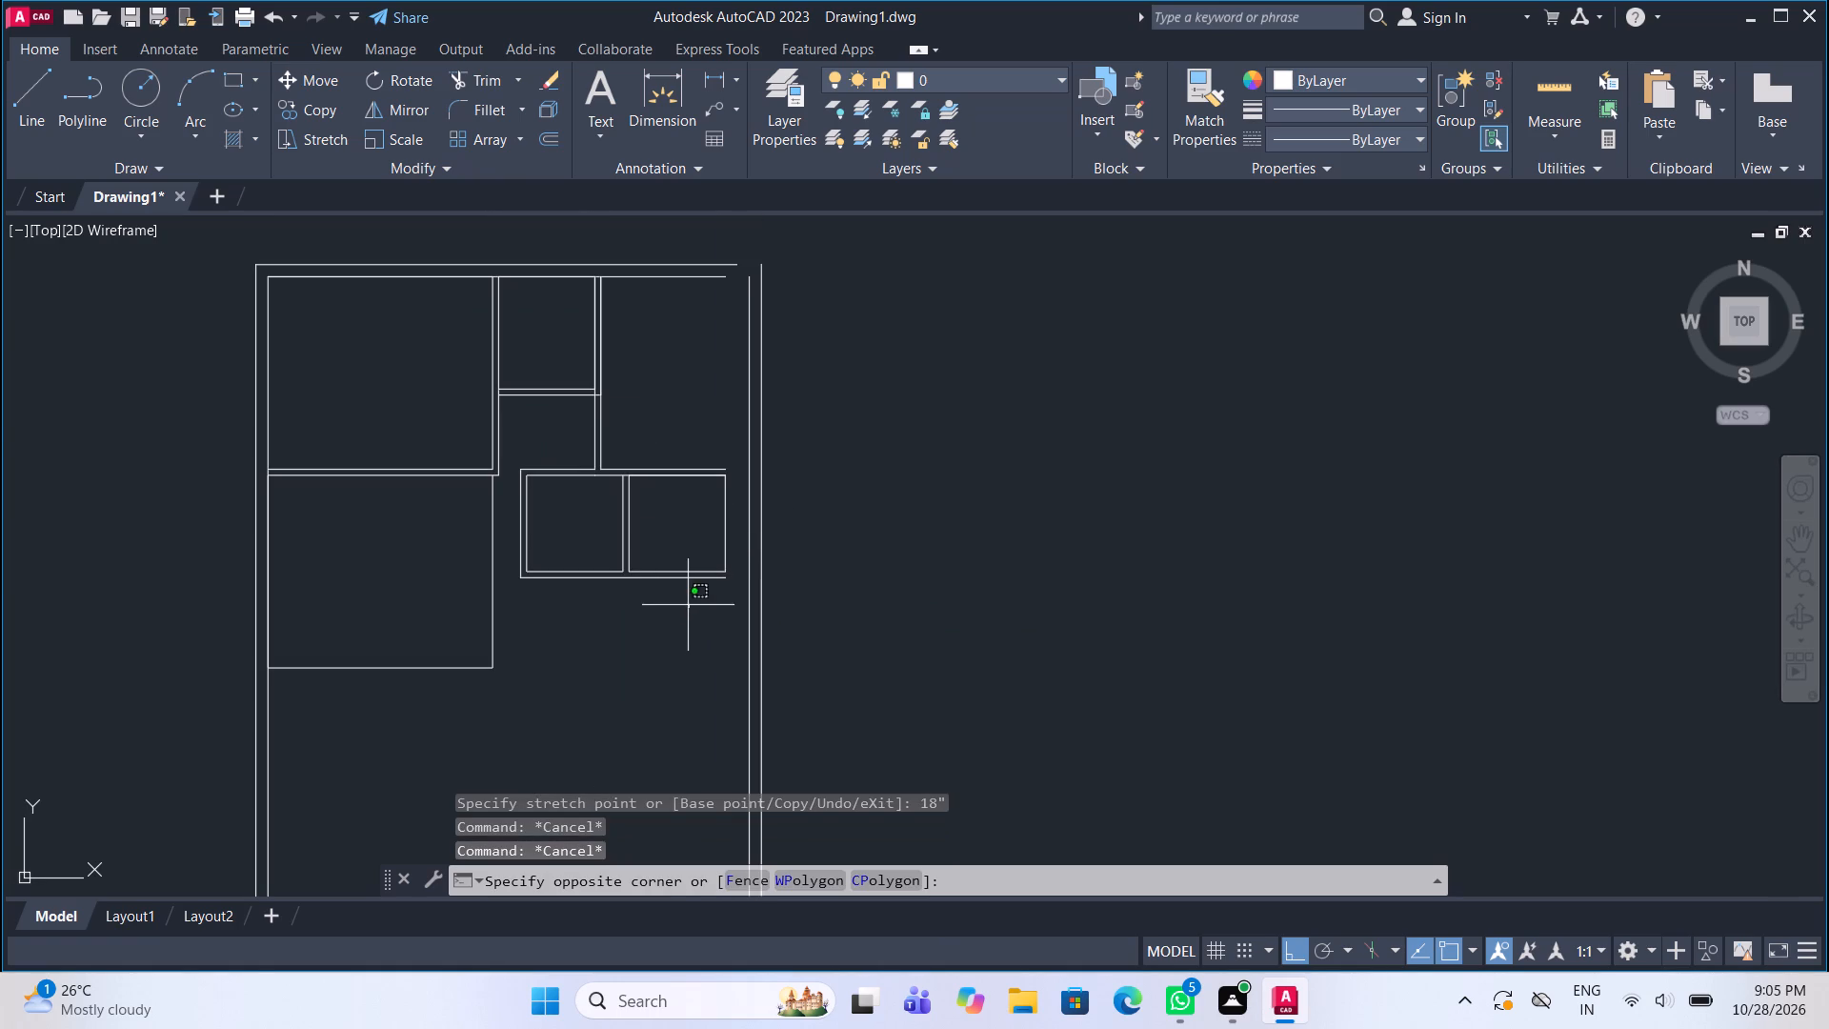
{"action": "left_click", "coordinate": [512, 491]}
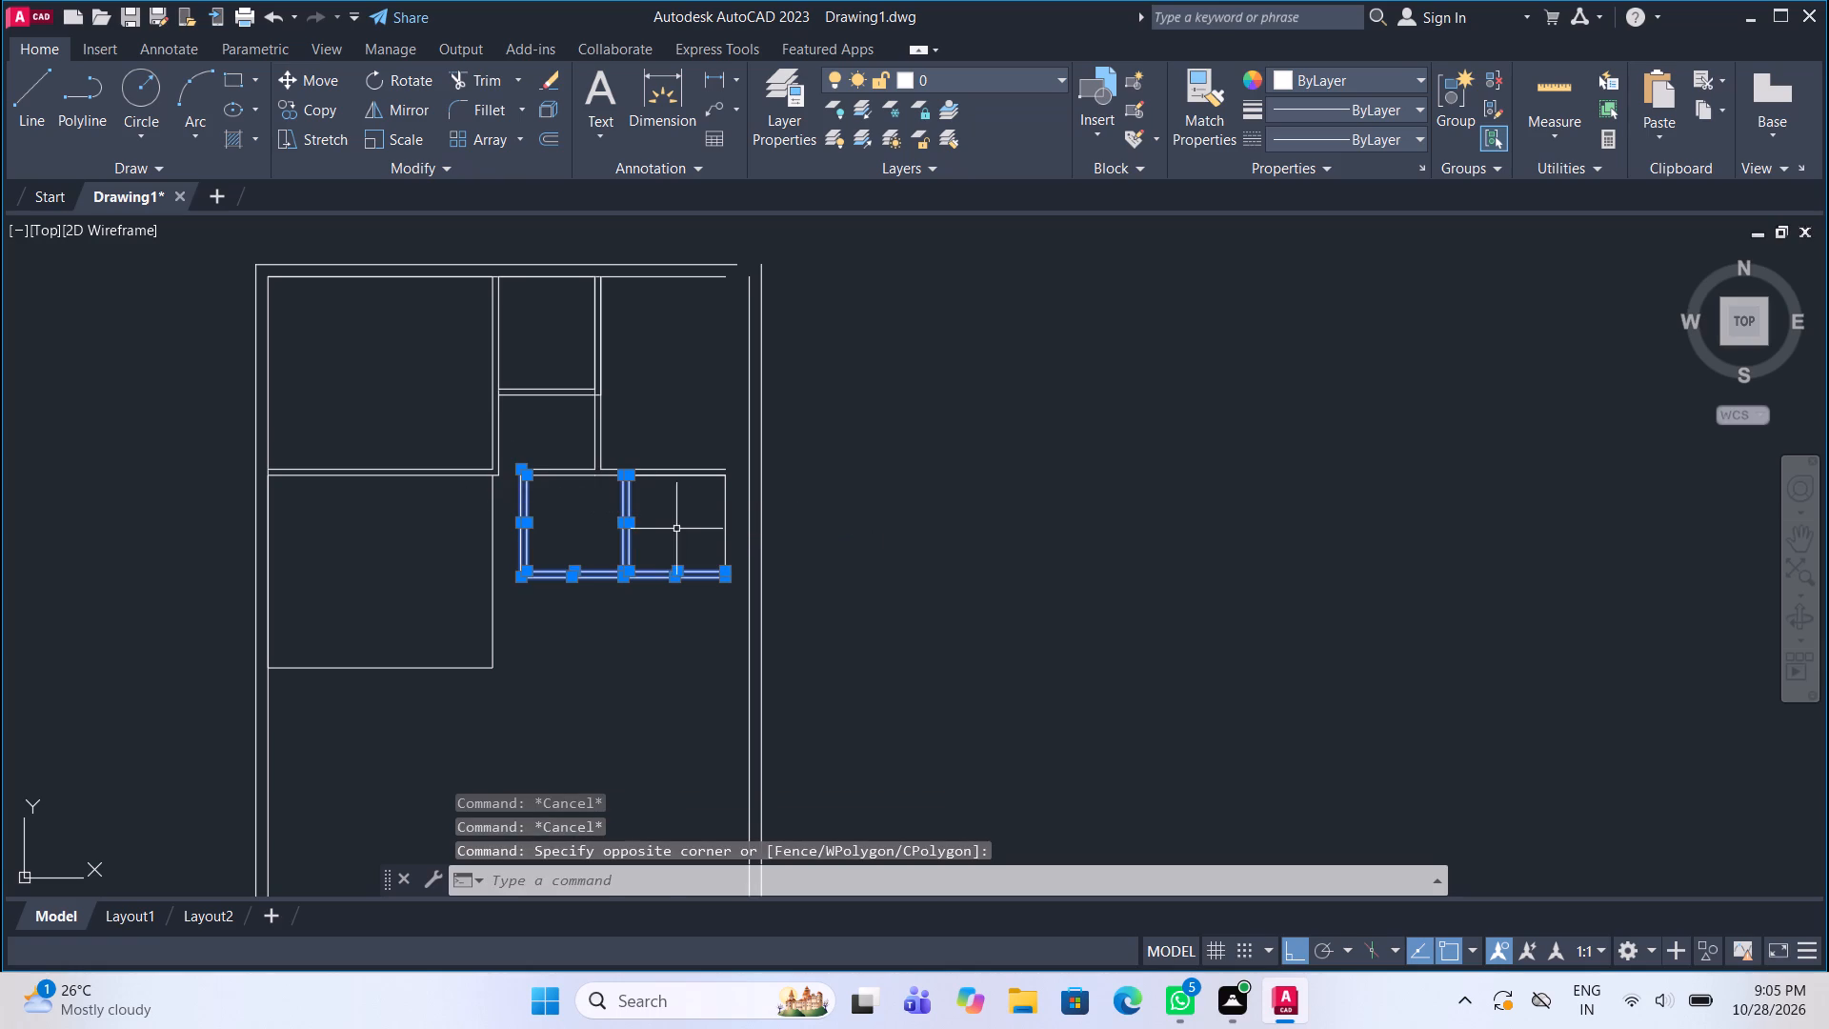
{"action": "left_click_drag", "start_coordinate": [676, 529], "coordinate": [673, 515]}
{"action": "left_click", "coordinate": [657, 454]}
{"action": "left_click", "coordinate": [722, 514]}
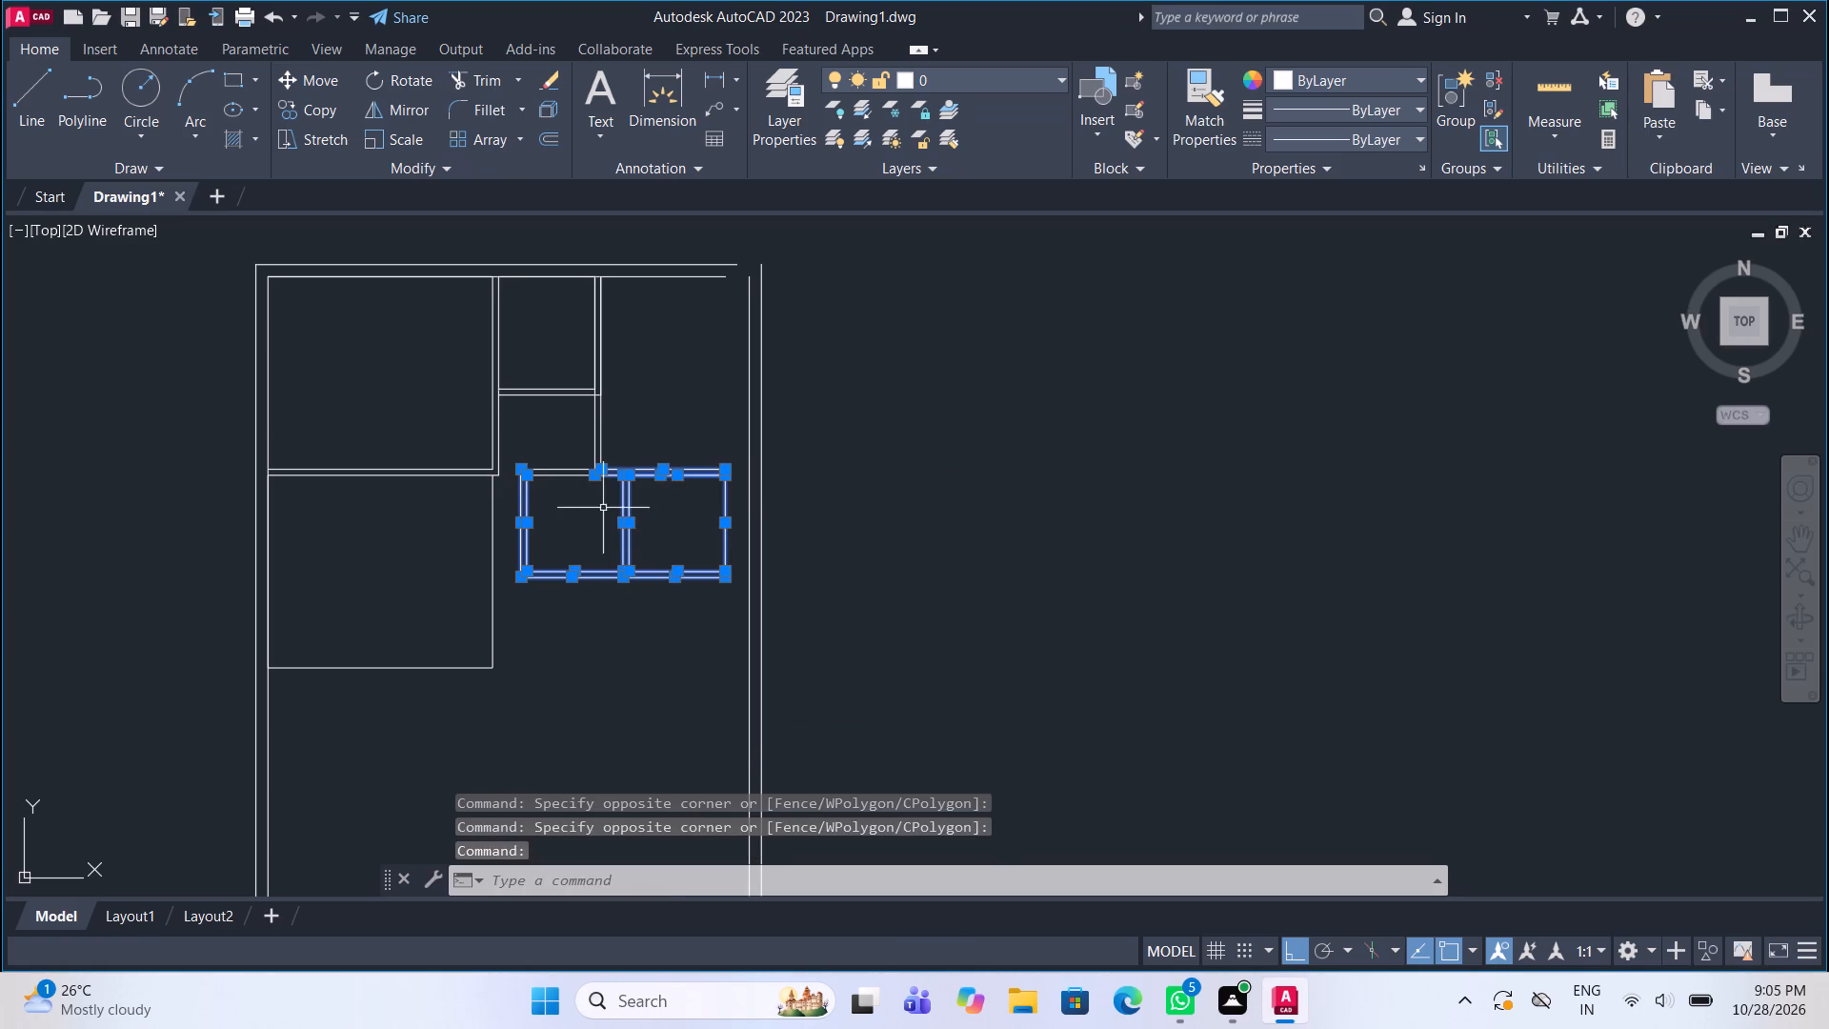
{"action": "left_click", "coordinate": [567, 504]}
{"action": "left_click", "coordinate": [553, 467]}
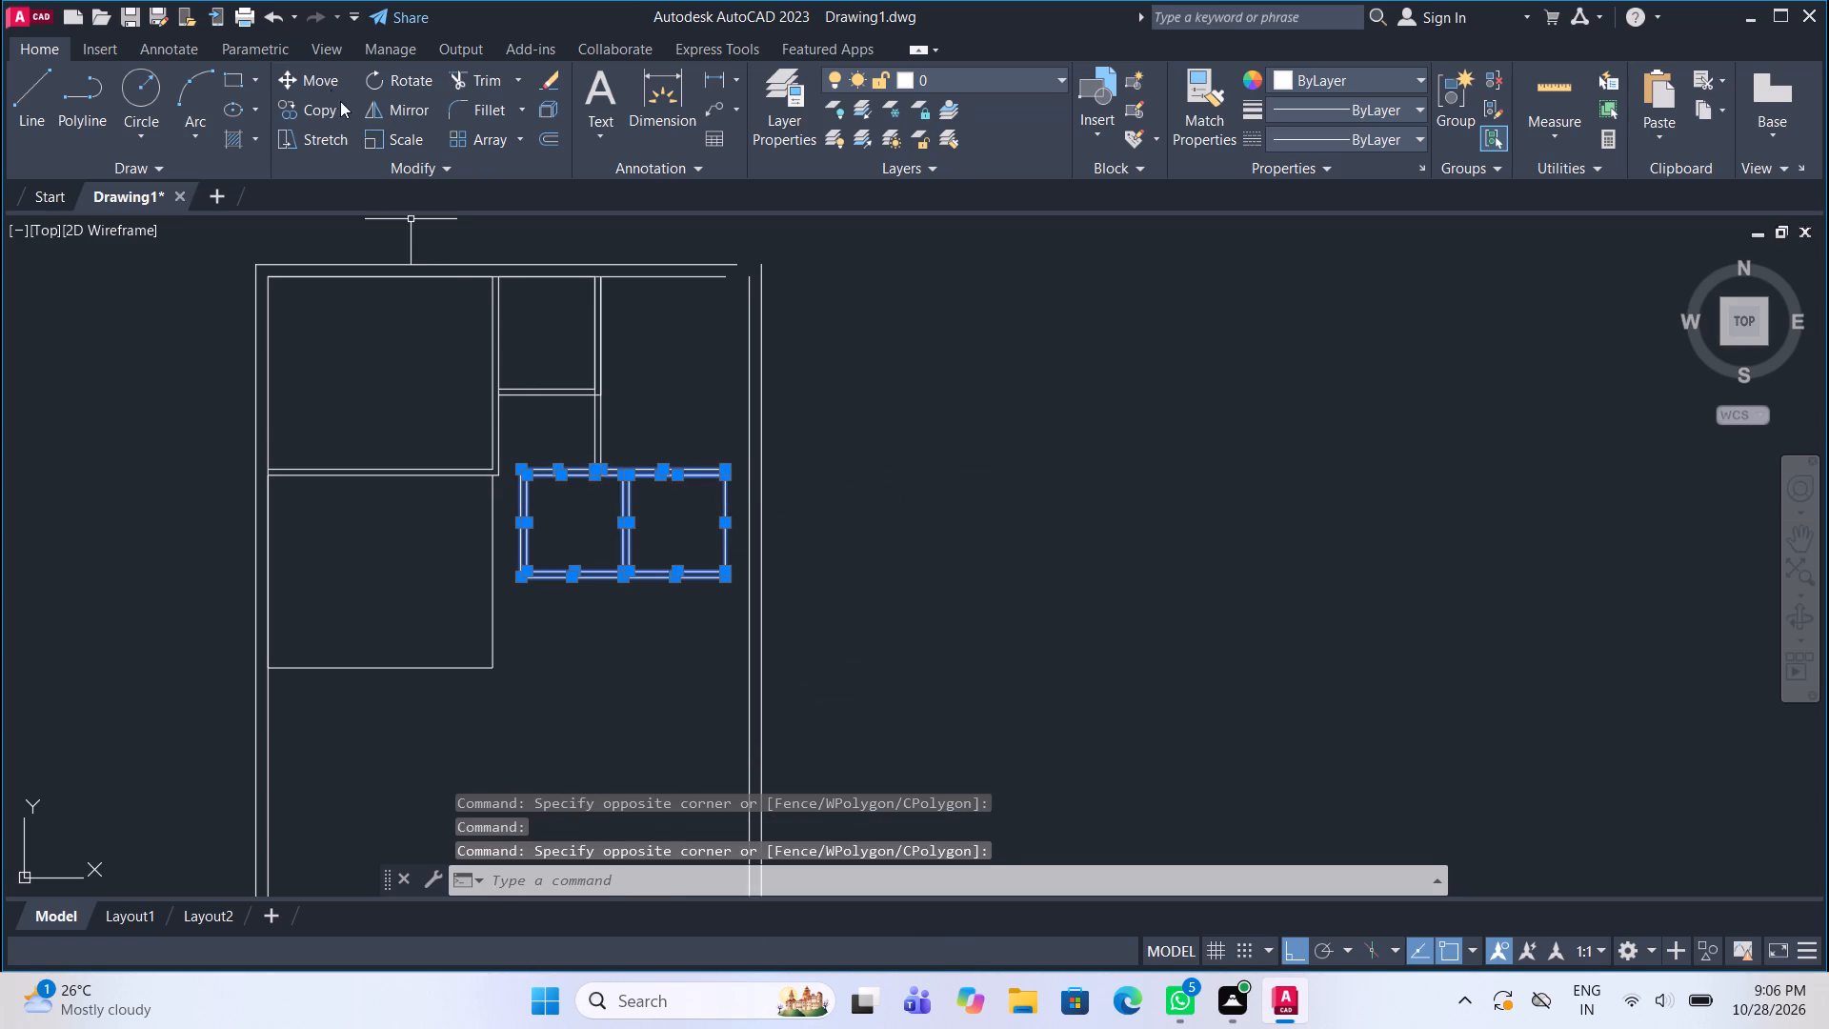
{"action": "left_click", "coordinate": [324, 80]}
{"action": "scroll", "coordinate": [743, 480], "scroll_direction": "up", "scroll_amount": 2}
{"action": "left_click", "coordinate": [685, 445]}
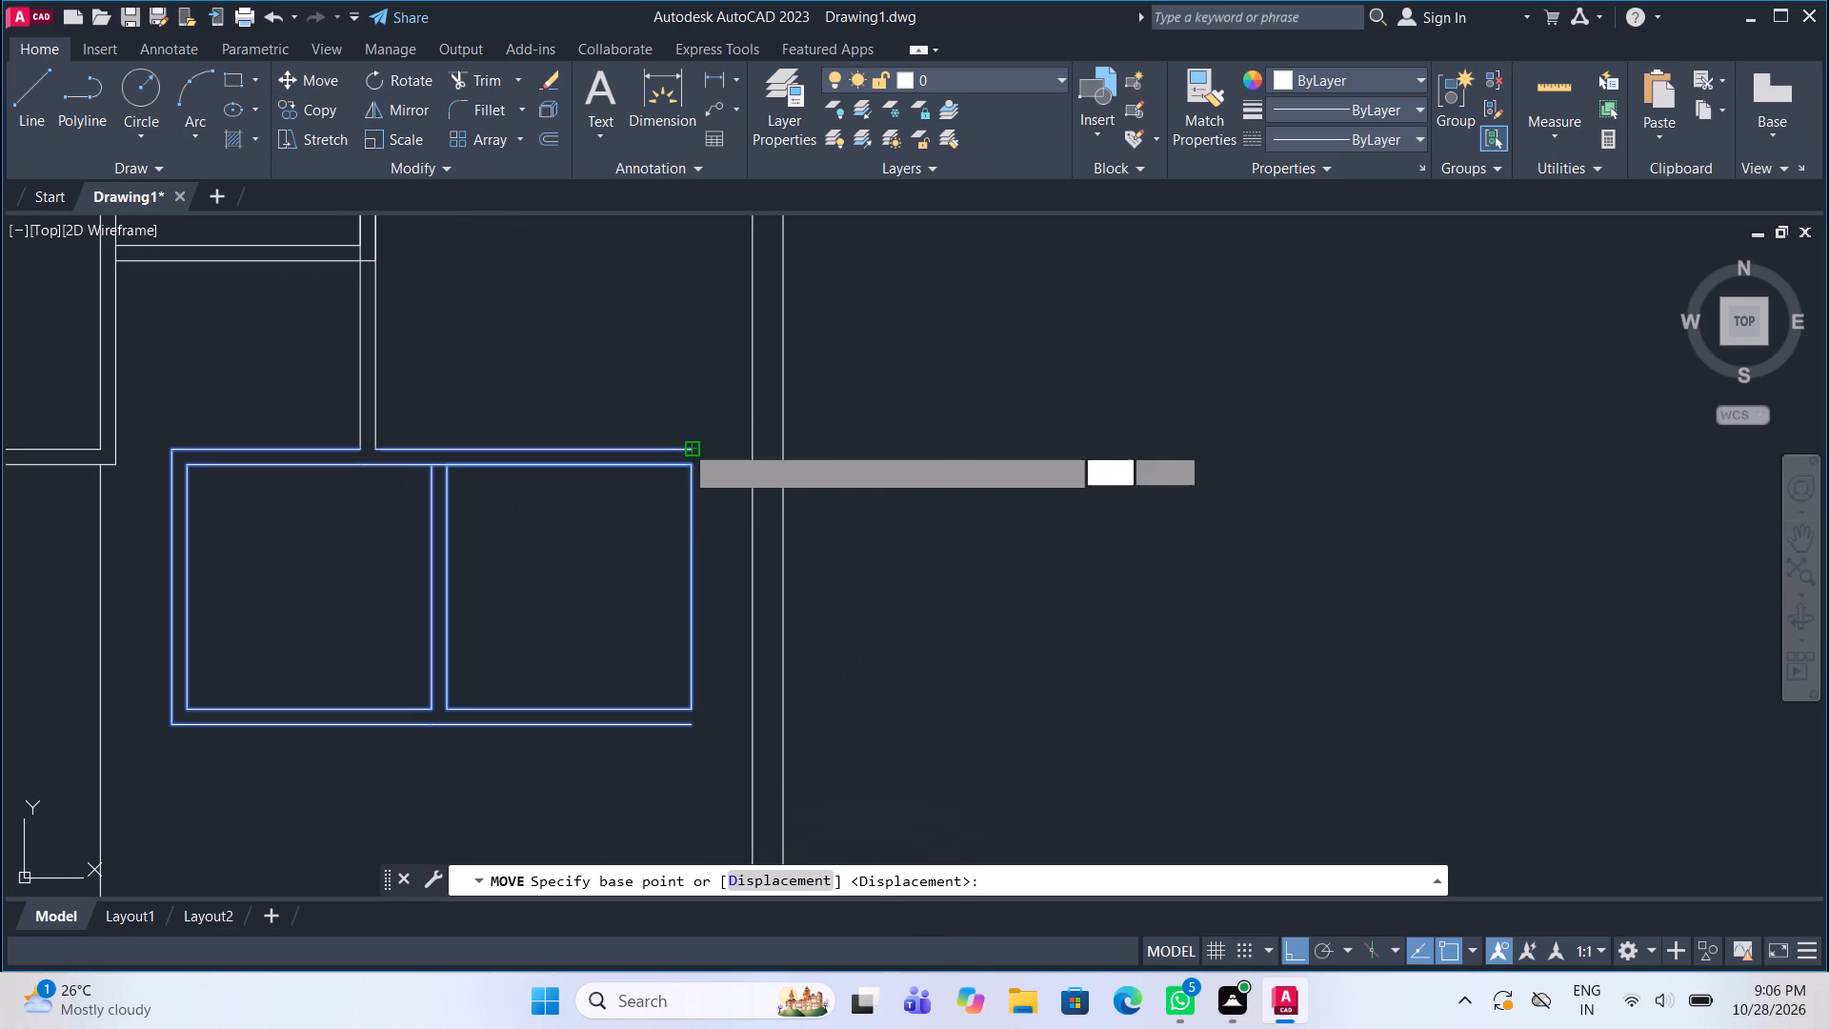
{"action": "left_click", "coordinate": [754, 448]}
{"action": "scroll", "coordinate": [789, 433], "scroll_direction": "down", "scroll_amount": 1}
{"action": "scroll", "coordinate": [638, 450], "scroll_direction": "up", "scroll_amount": 1}
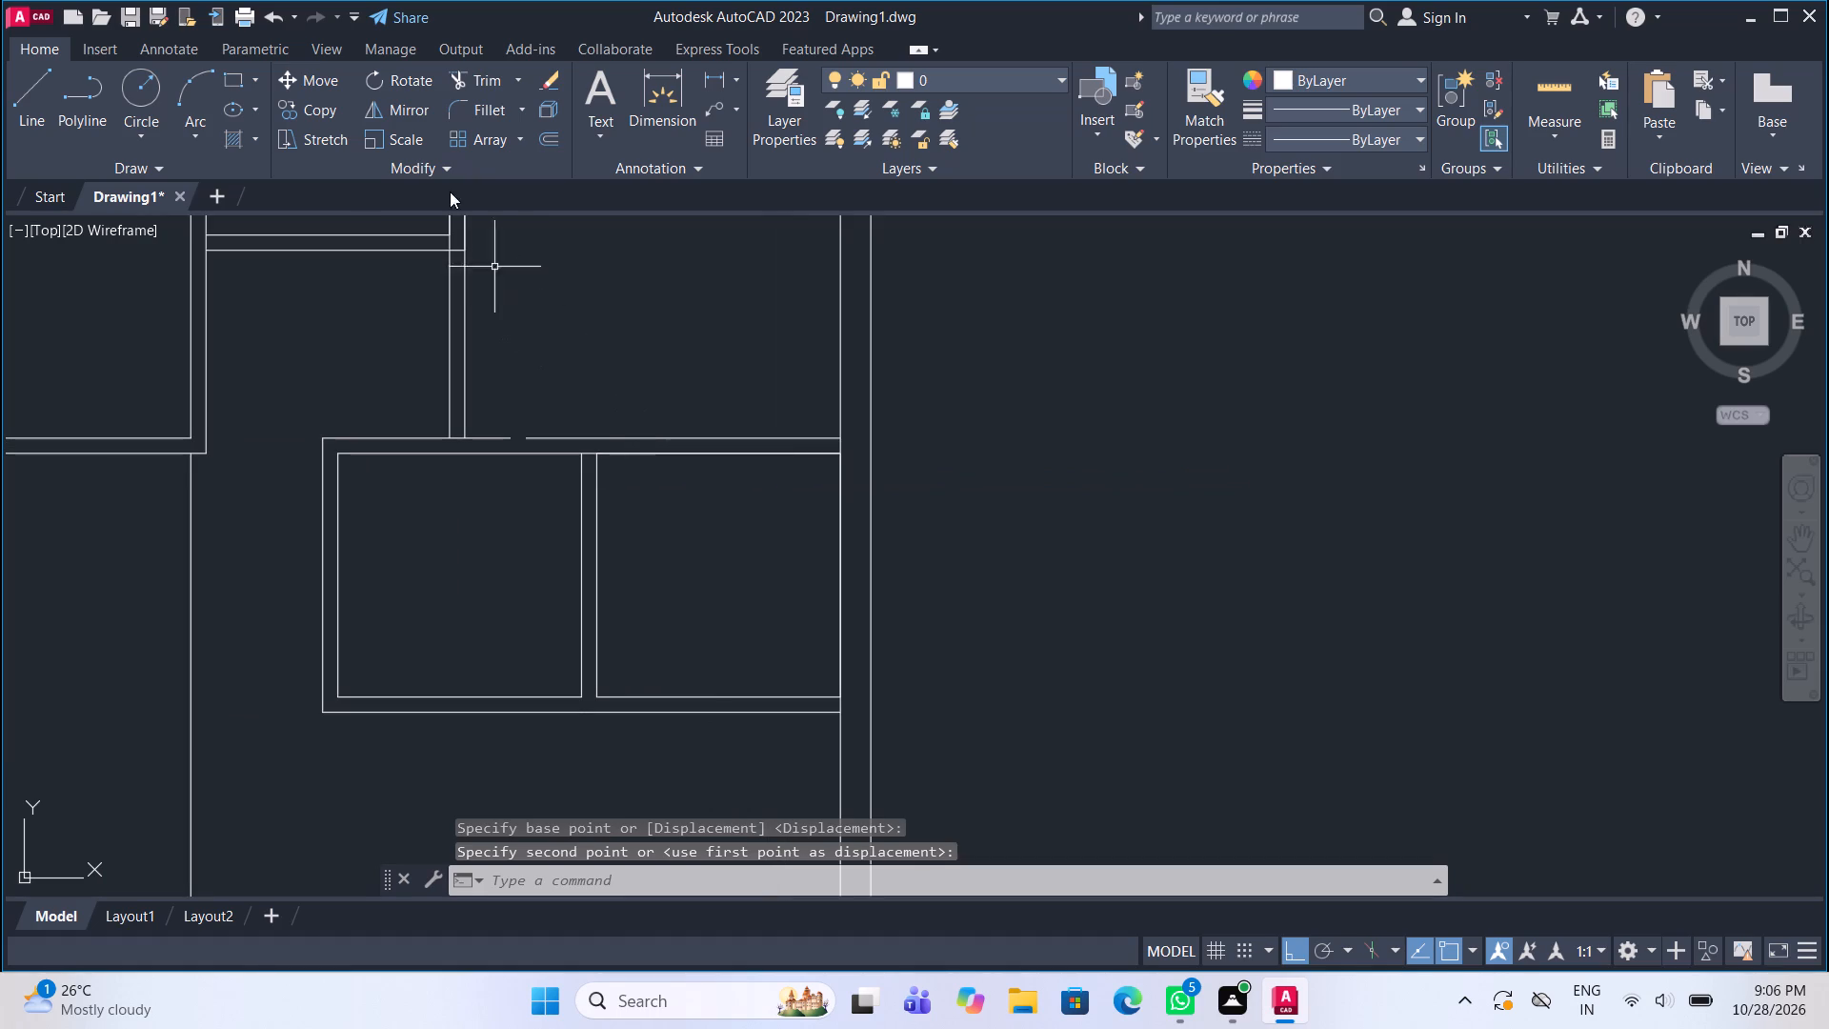
Stretch the short segment of the two small rooms' upper wall line to meet the adjoining segment, closing the gap.
{"action": "left_click", "coordinate": [509, 439]}
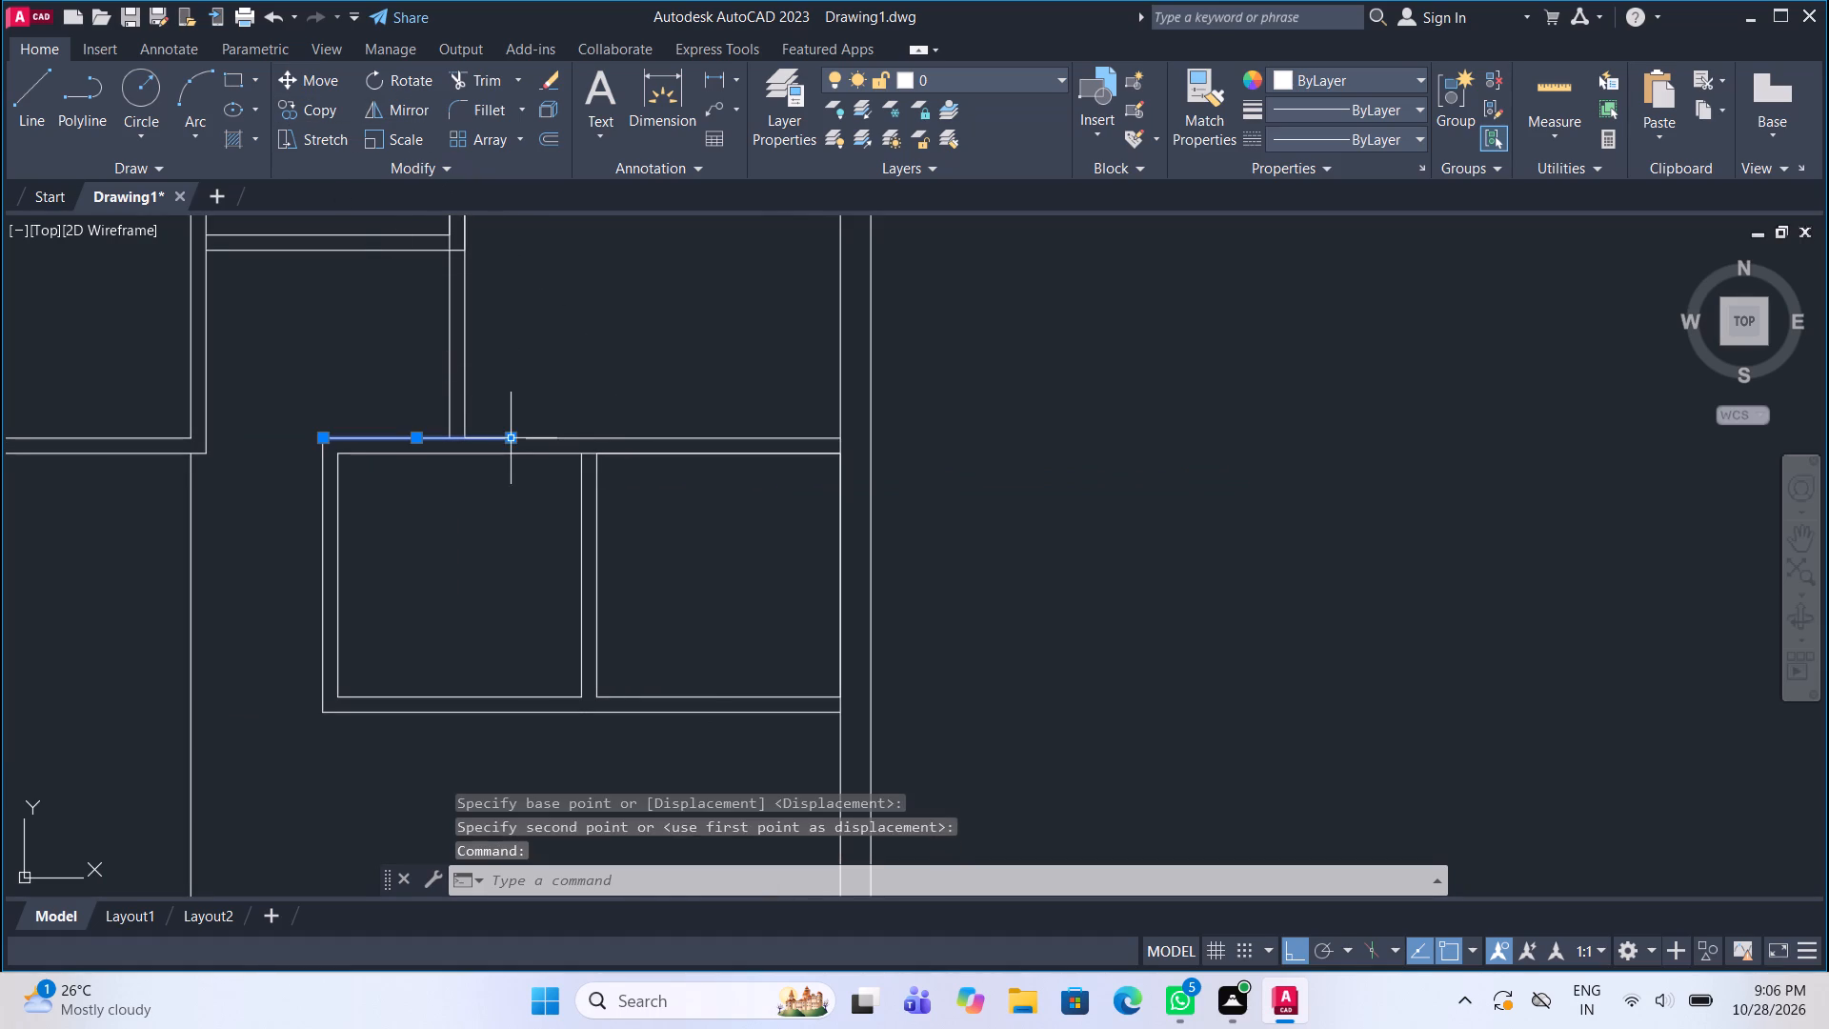
{"action": "left_click", "coordinate": [510, 440]}
{"action": "left_click", "coordinate": [526, 440]}
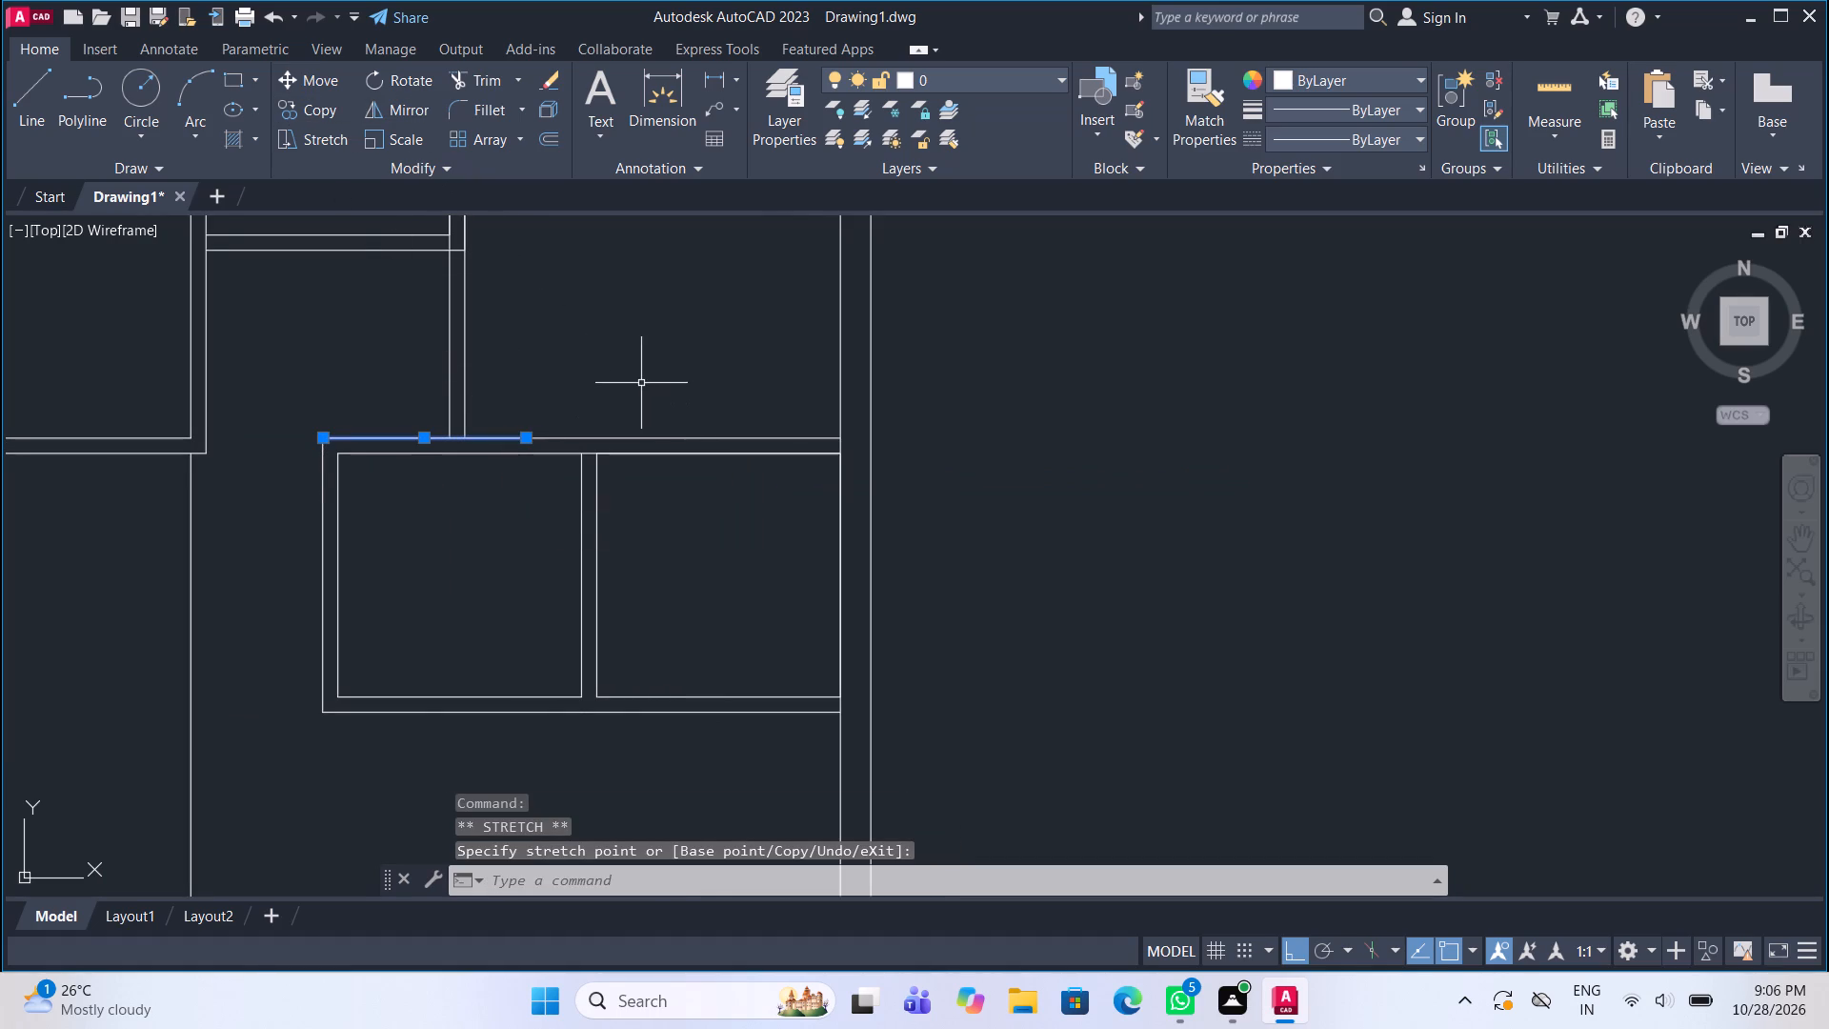
{"action": "key", "text": "Escape"}
Fillet the plan's top-right corner, joining the inner and the outer wall lines into closed corners.
{"action": "scroll", "coordinate": [636, 397], "scroll_direction": "down", "scroll_amount": 2}
{"action": "middle_click_drag", "start_coordinate": [669, 278], "coordinate": [644, 391]}
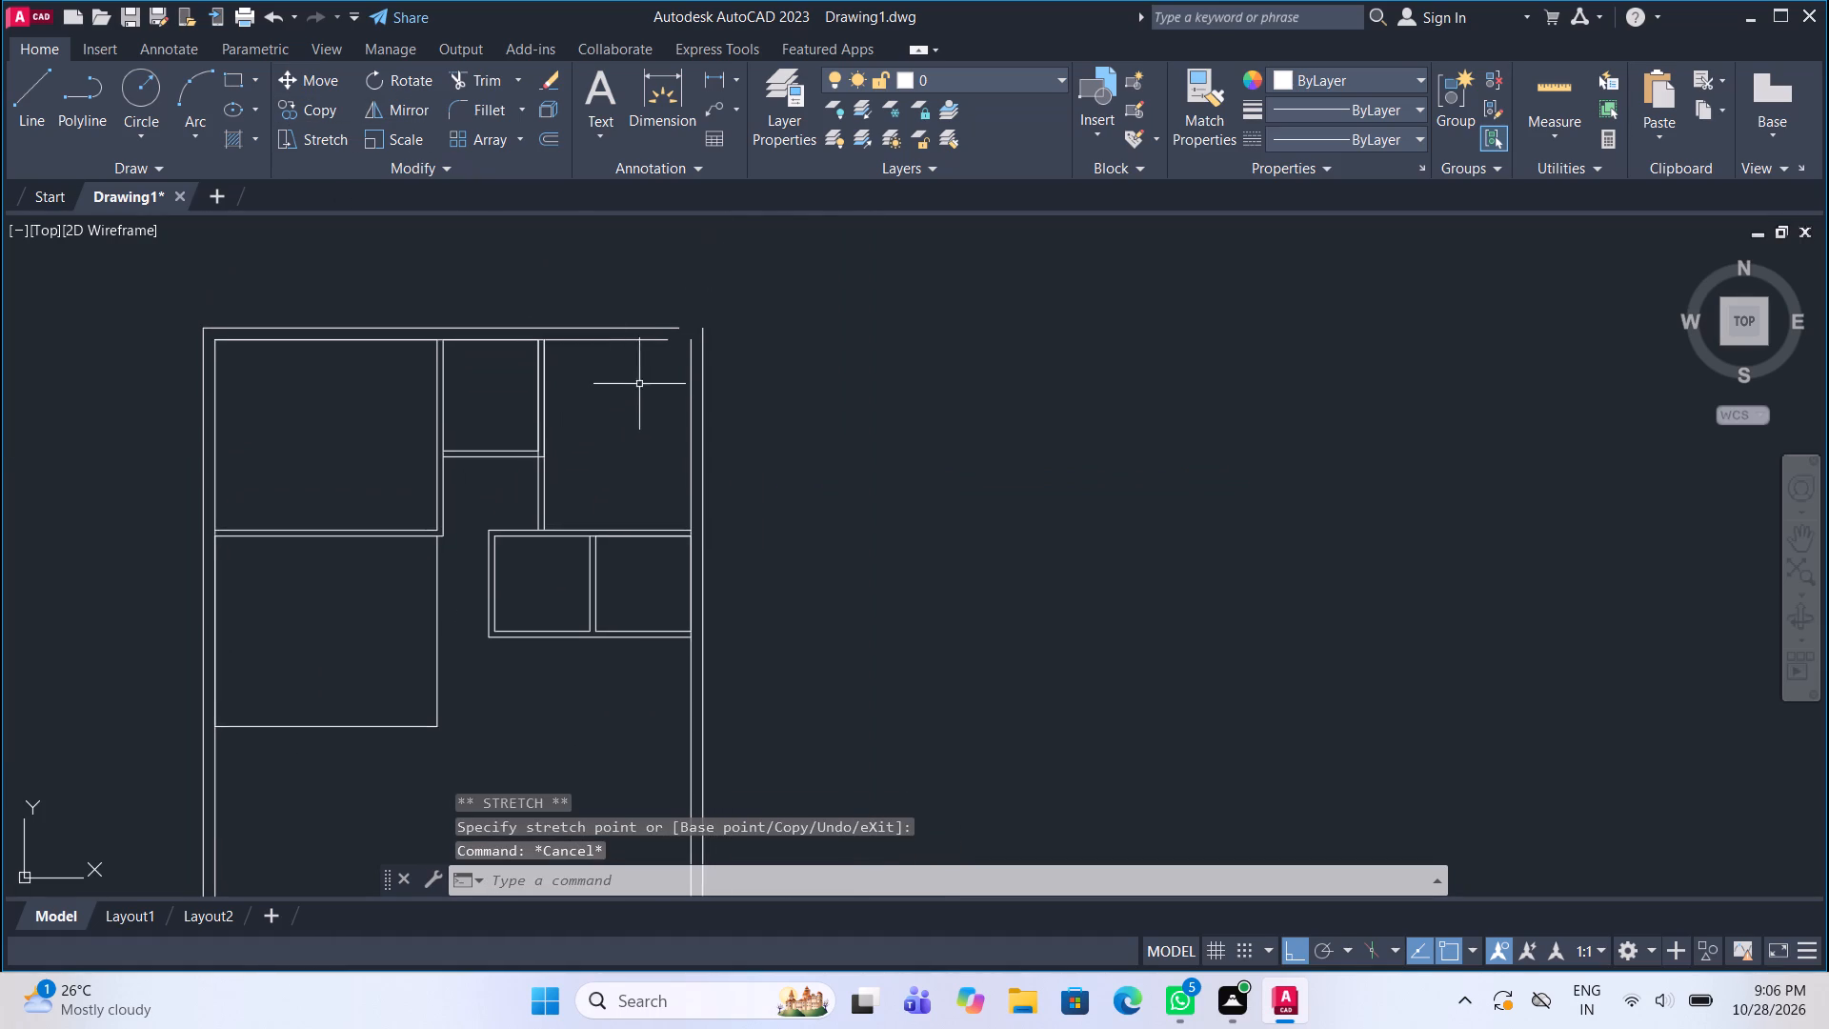
{"action": "left_click", "coordinate": [487, 108]}
{"action": "left_click", "coordinate": [643, 341]}
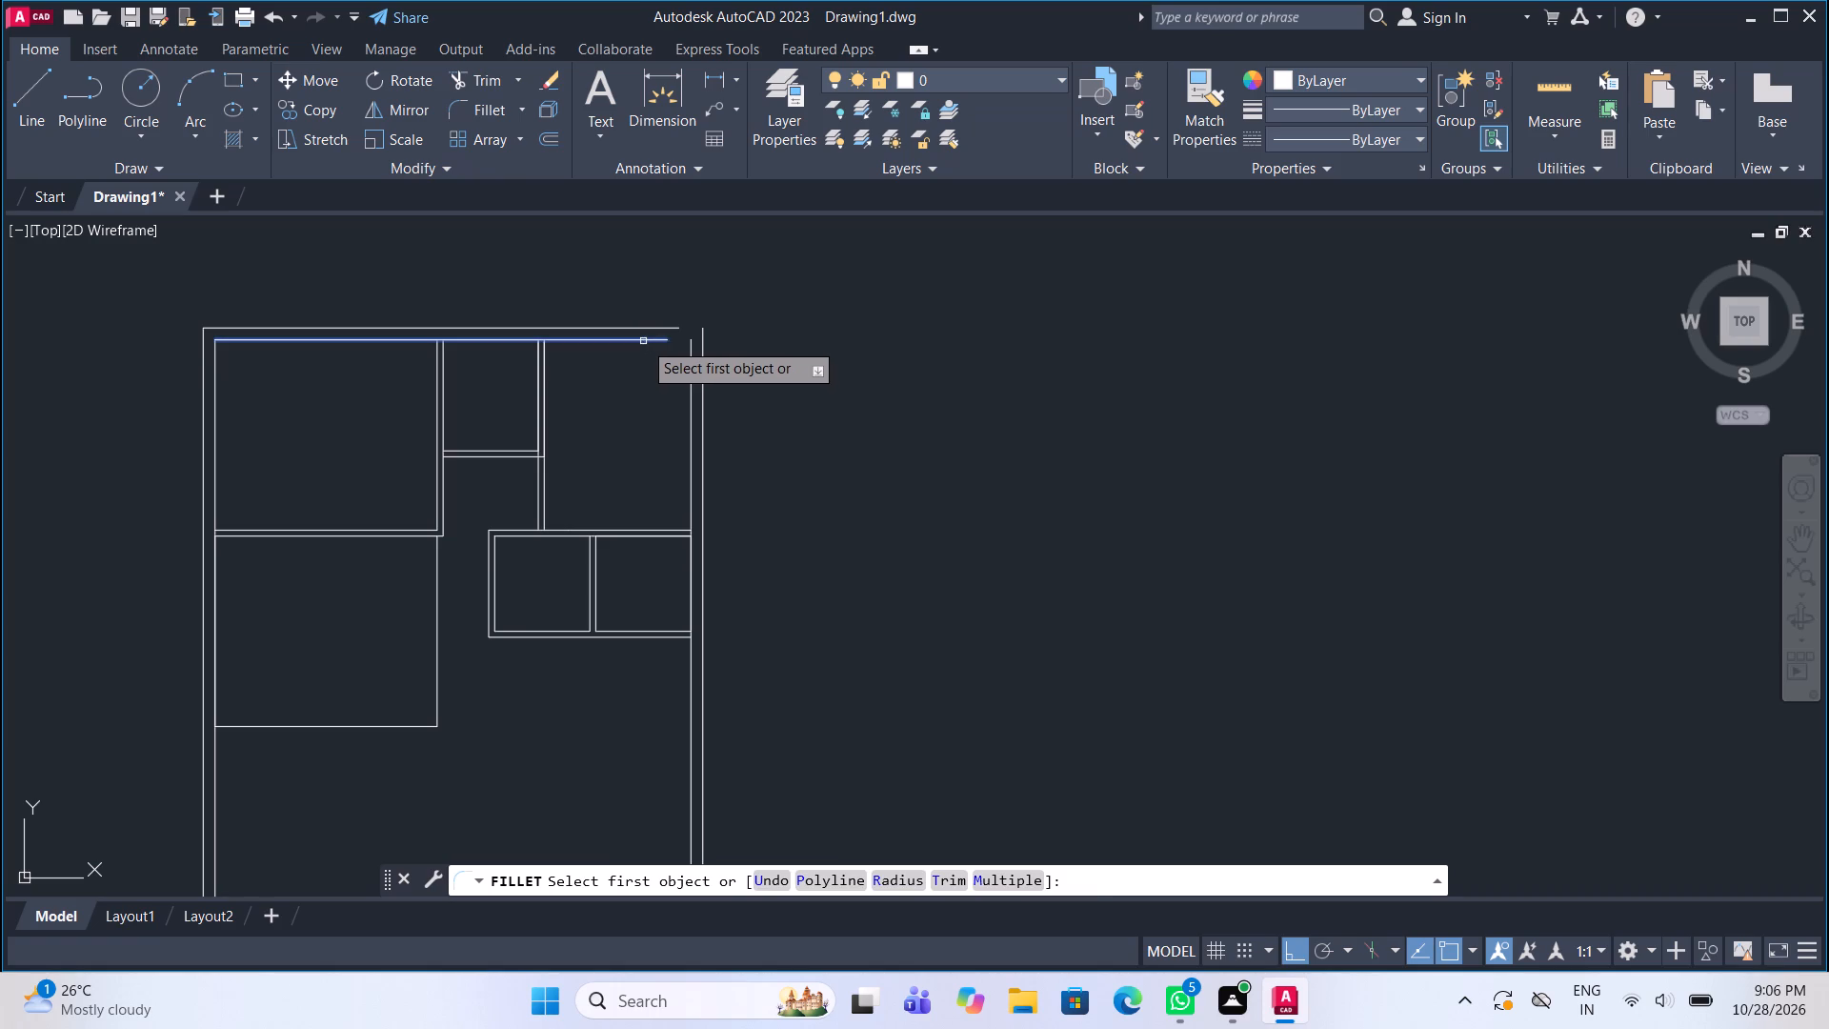
{"action": "left_click", "coordinate": [689, 370]}
{"action": "left_click", "coordinate": [484, 103]}
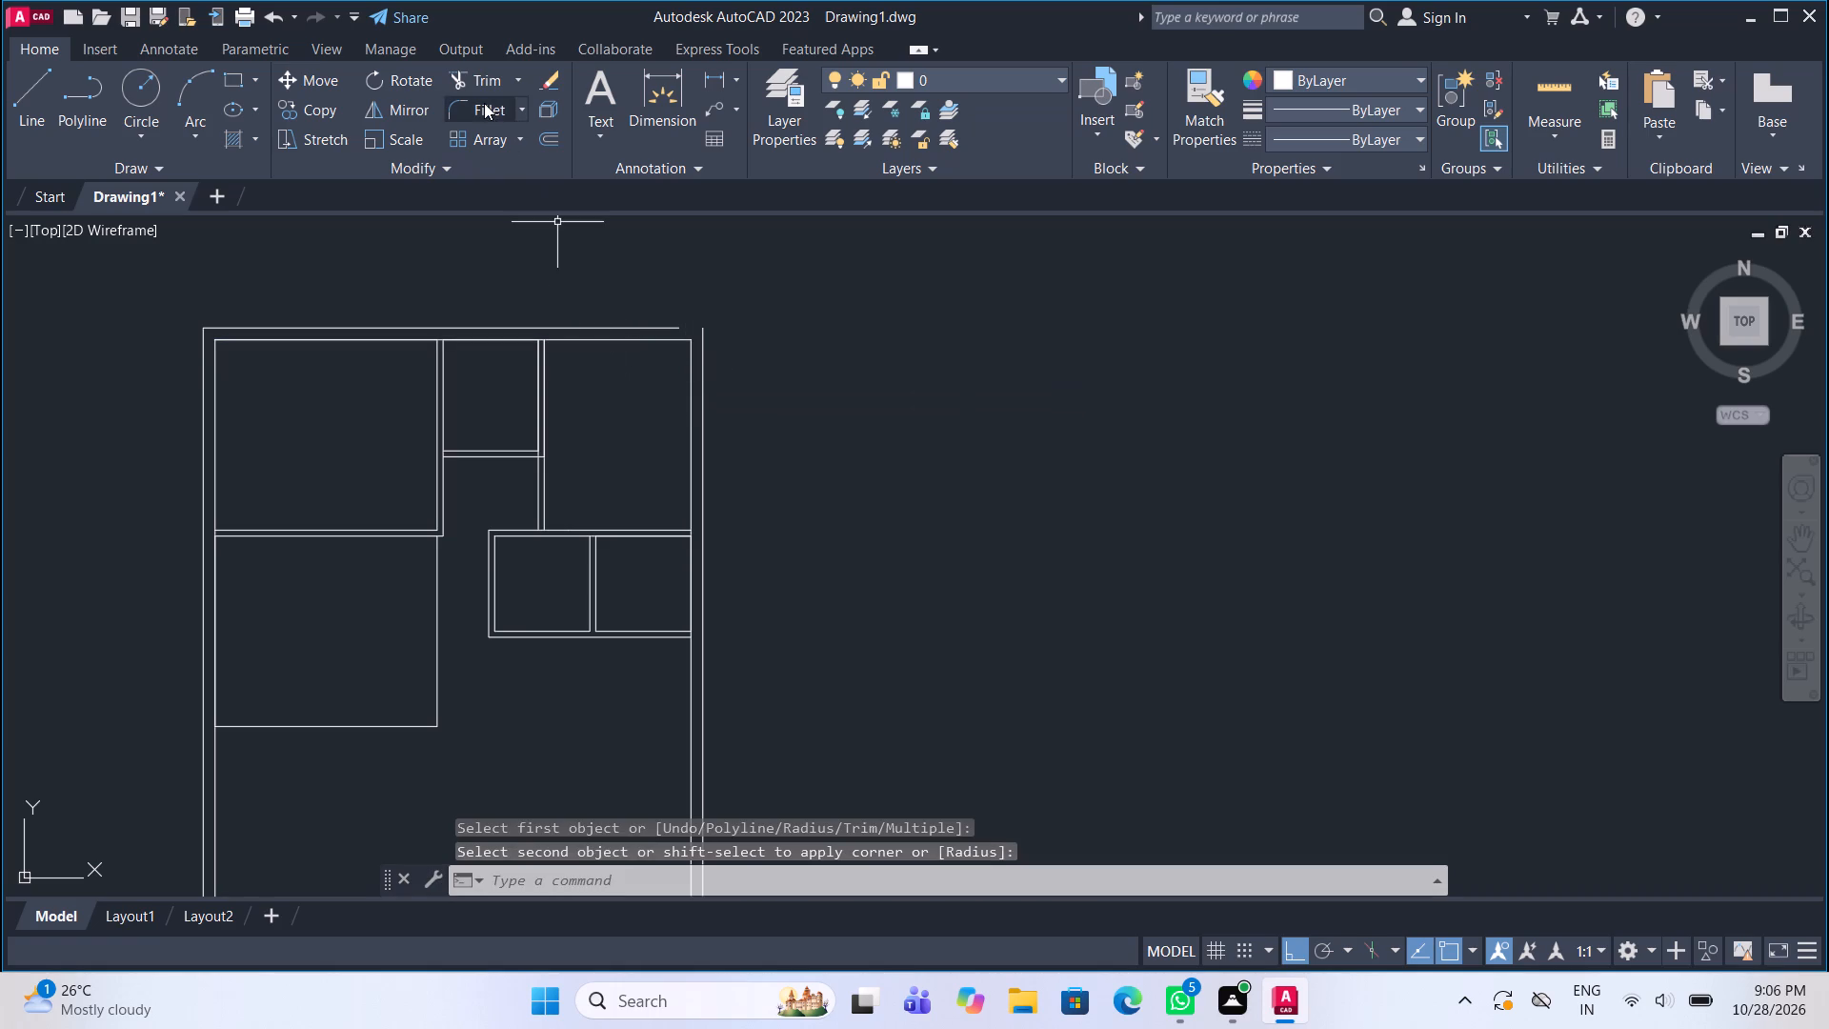
{"action": "left_click", "coordinate": [672, 326]}
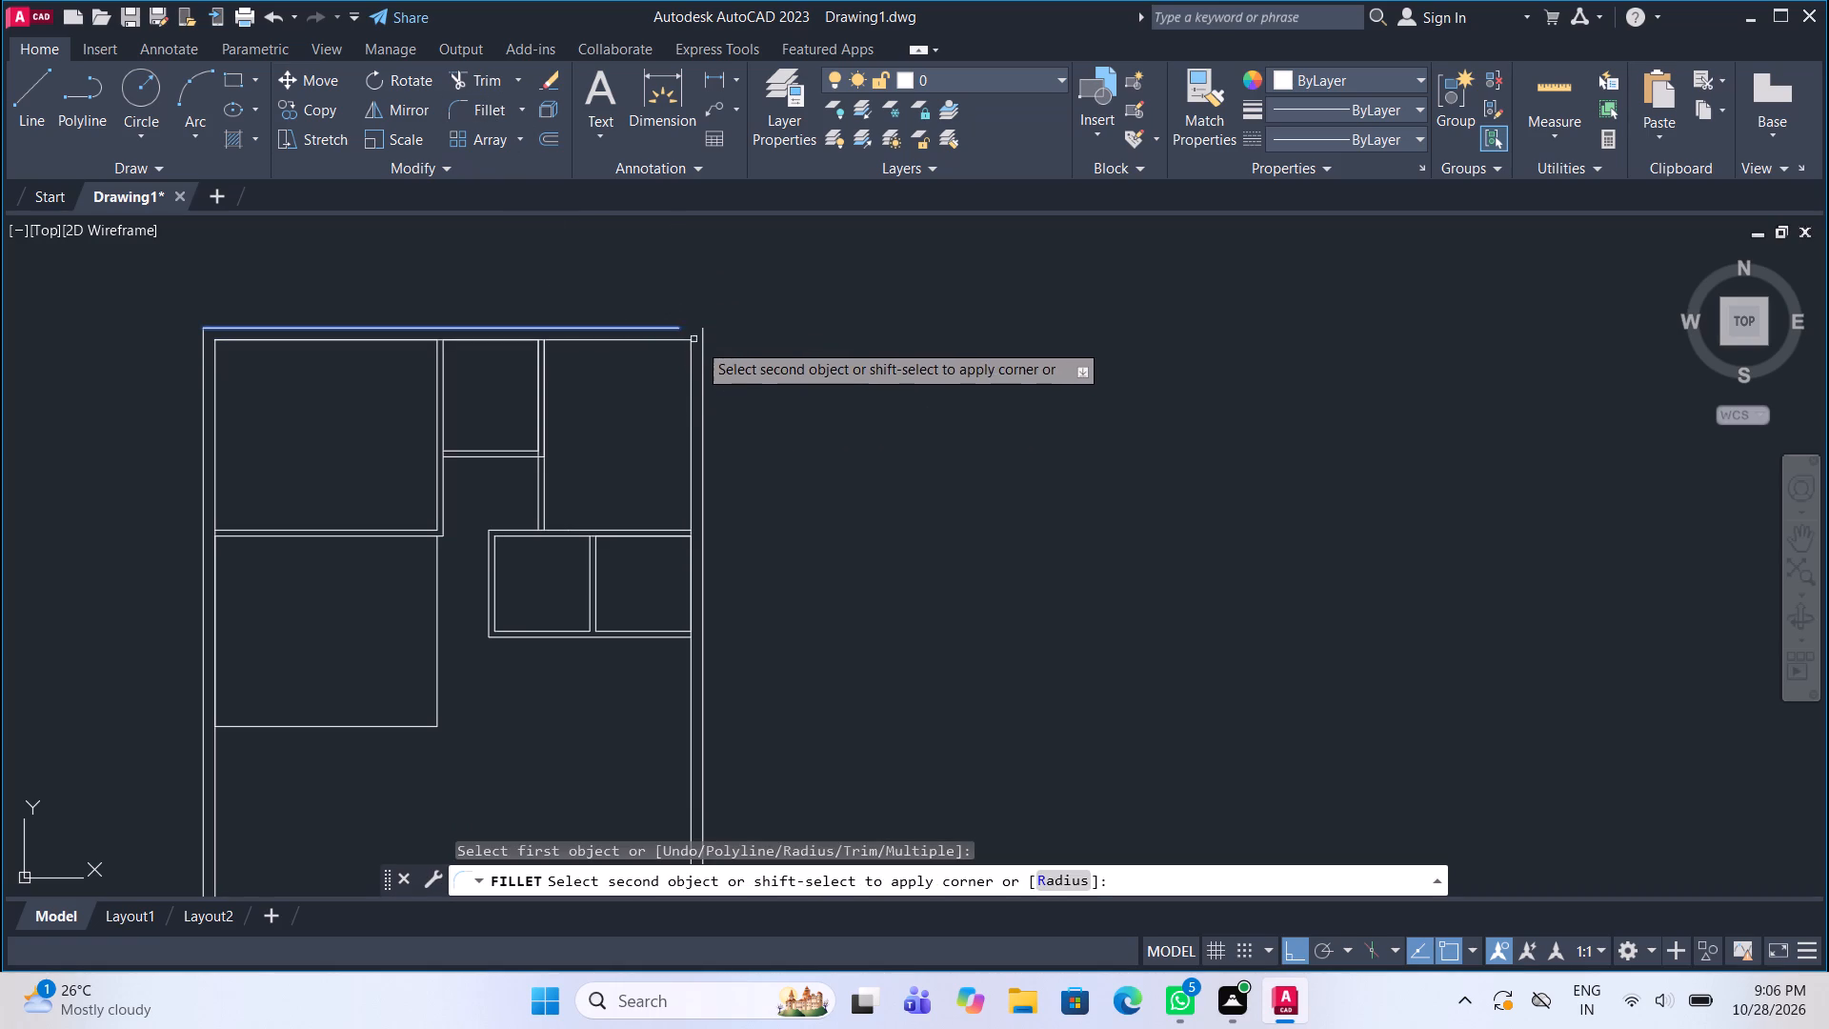
{"action": "left_click", "coordinate": [702, 356]}
{"action": "key", "text": "Escape"}
Offset the right and bottom lines of the 14' by 12' room 4.5" outward.
{"action": "scroll", "coordinate": [703, 312], "scroll_direction": "down", "scroll_amount": 3}
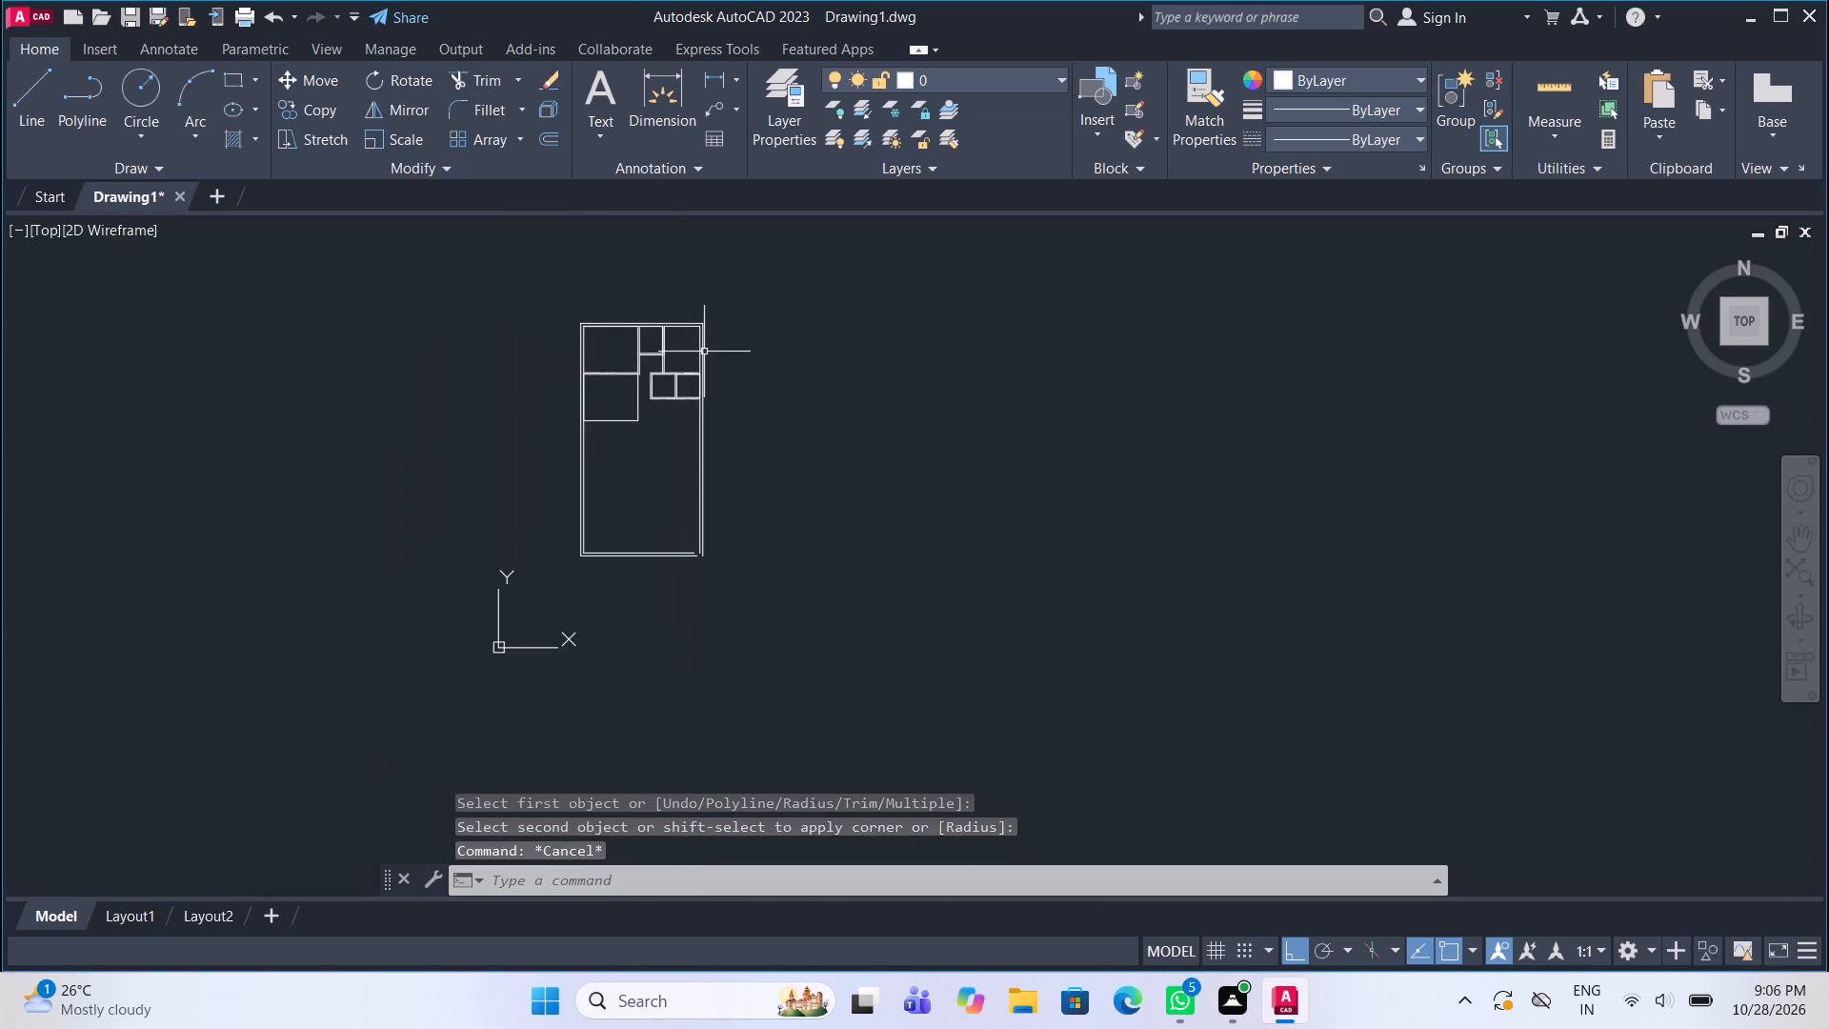
{"action": "scroll", "coordinate": [684, 401], "scroll_direction": "up", "scroll_amount": 3}
{"action": "scroll", "coordinate": [600, 473], "scroll_direction": "down", "scroll_amount": 1}
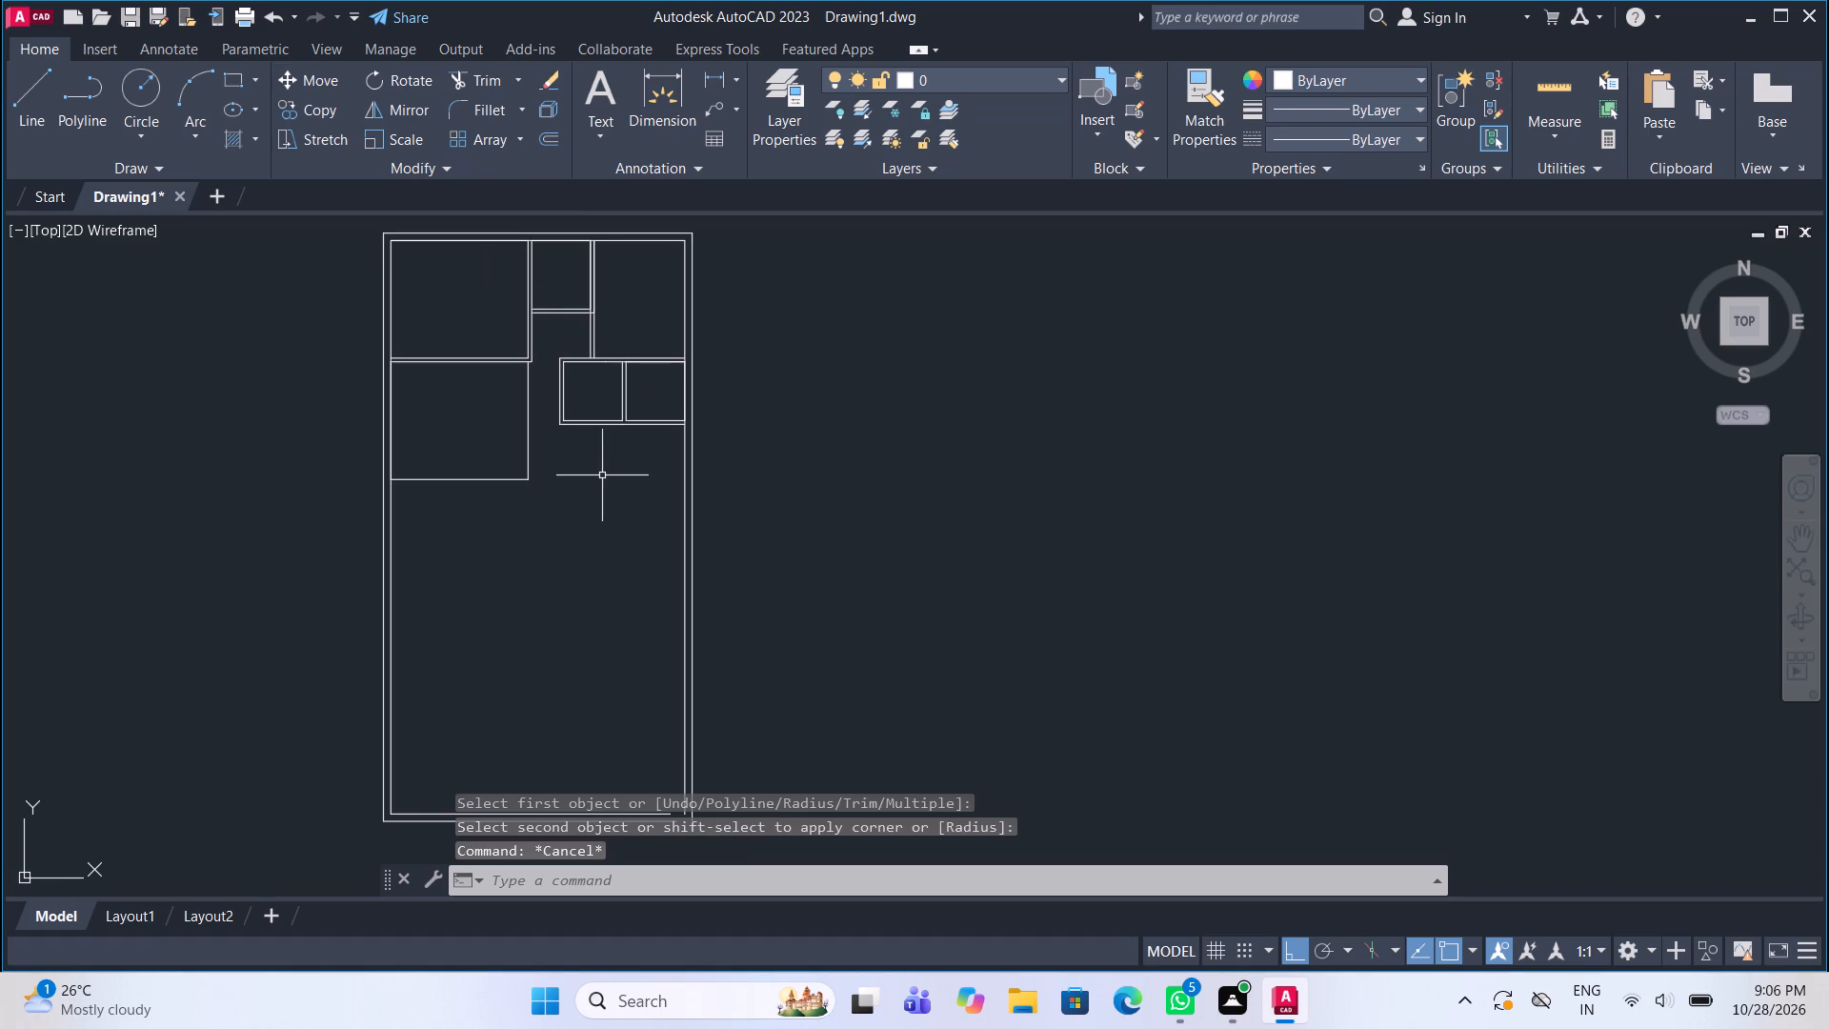
{"action": "middle_click_drag", "start_coordinate": [578, 419], "coordinate": [609, 430]}
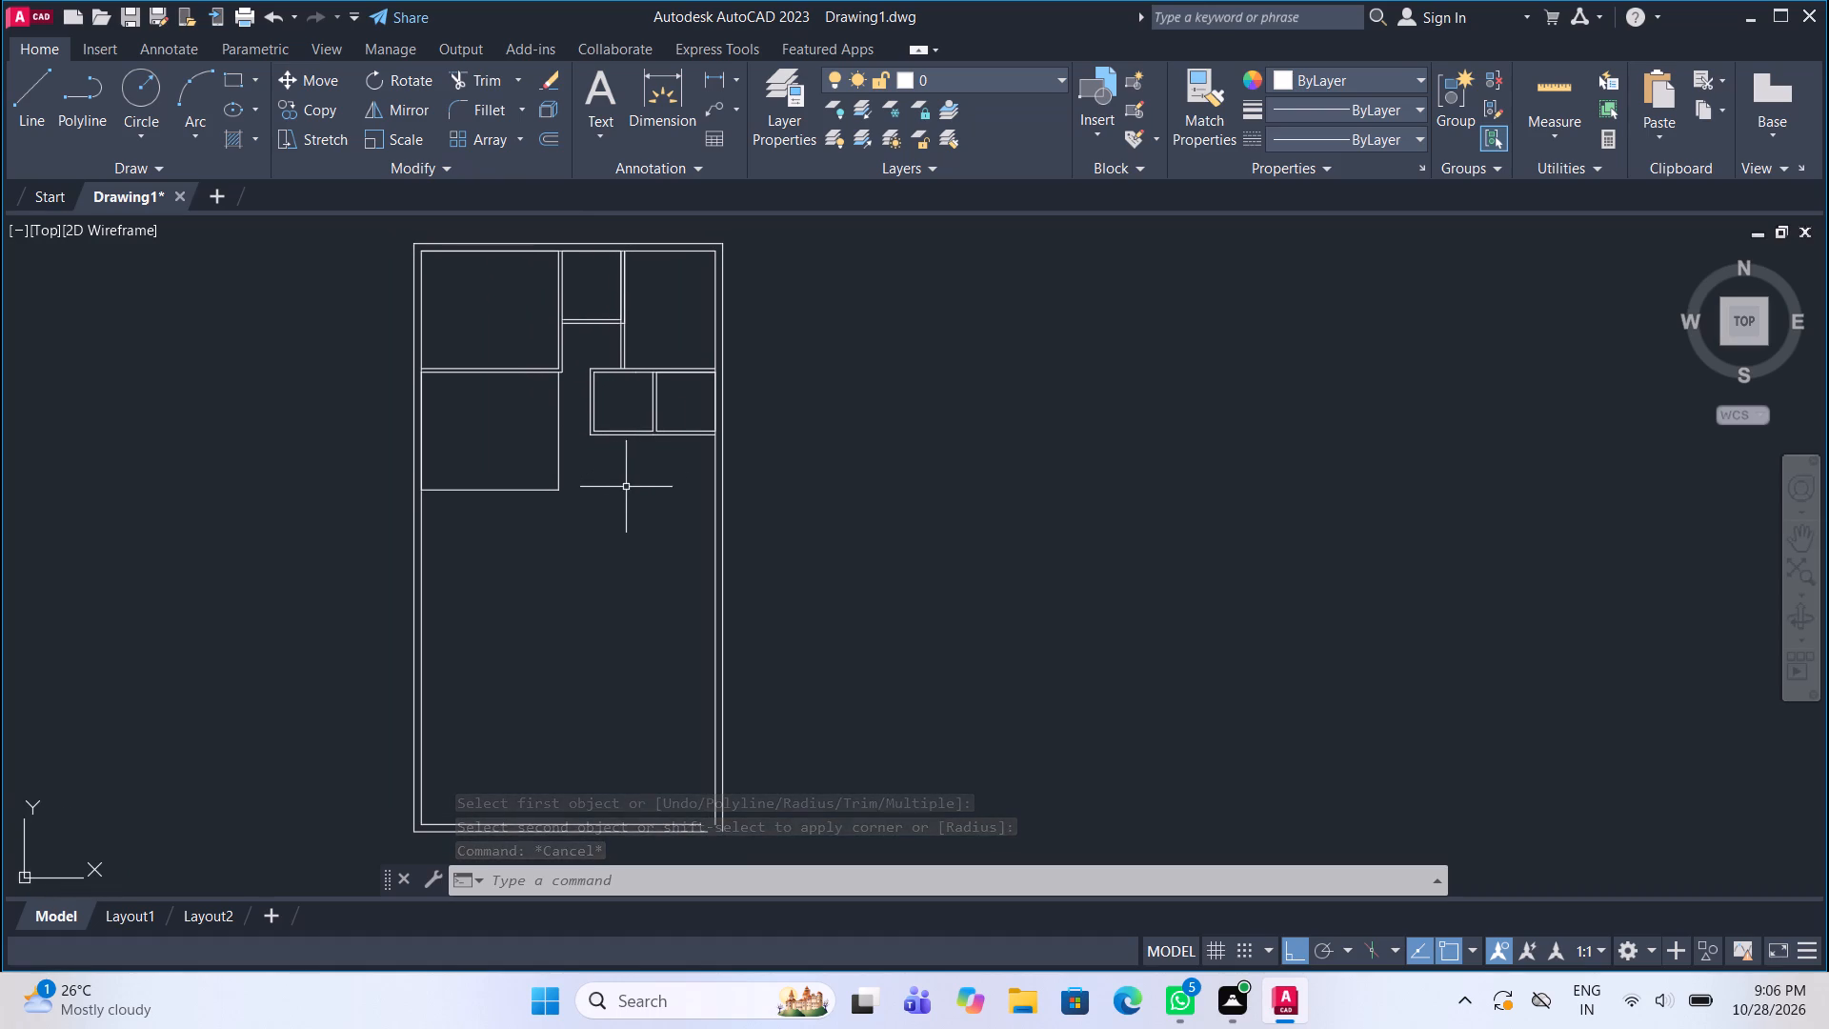
{"action": "middle_click_drag", "start_coordinate": [569, 490], "coordinate": [644, 501]}
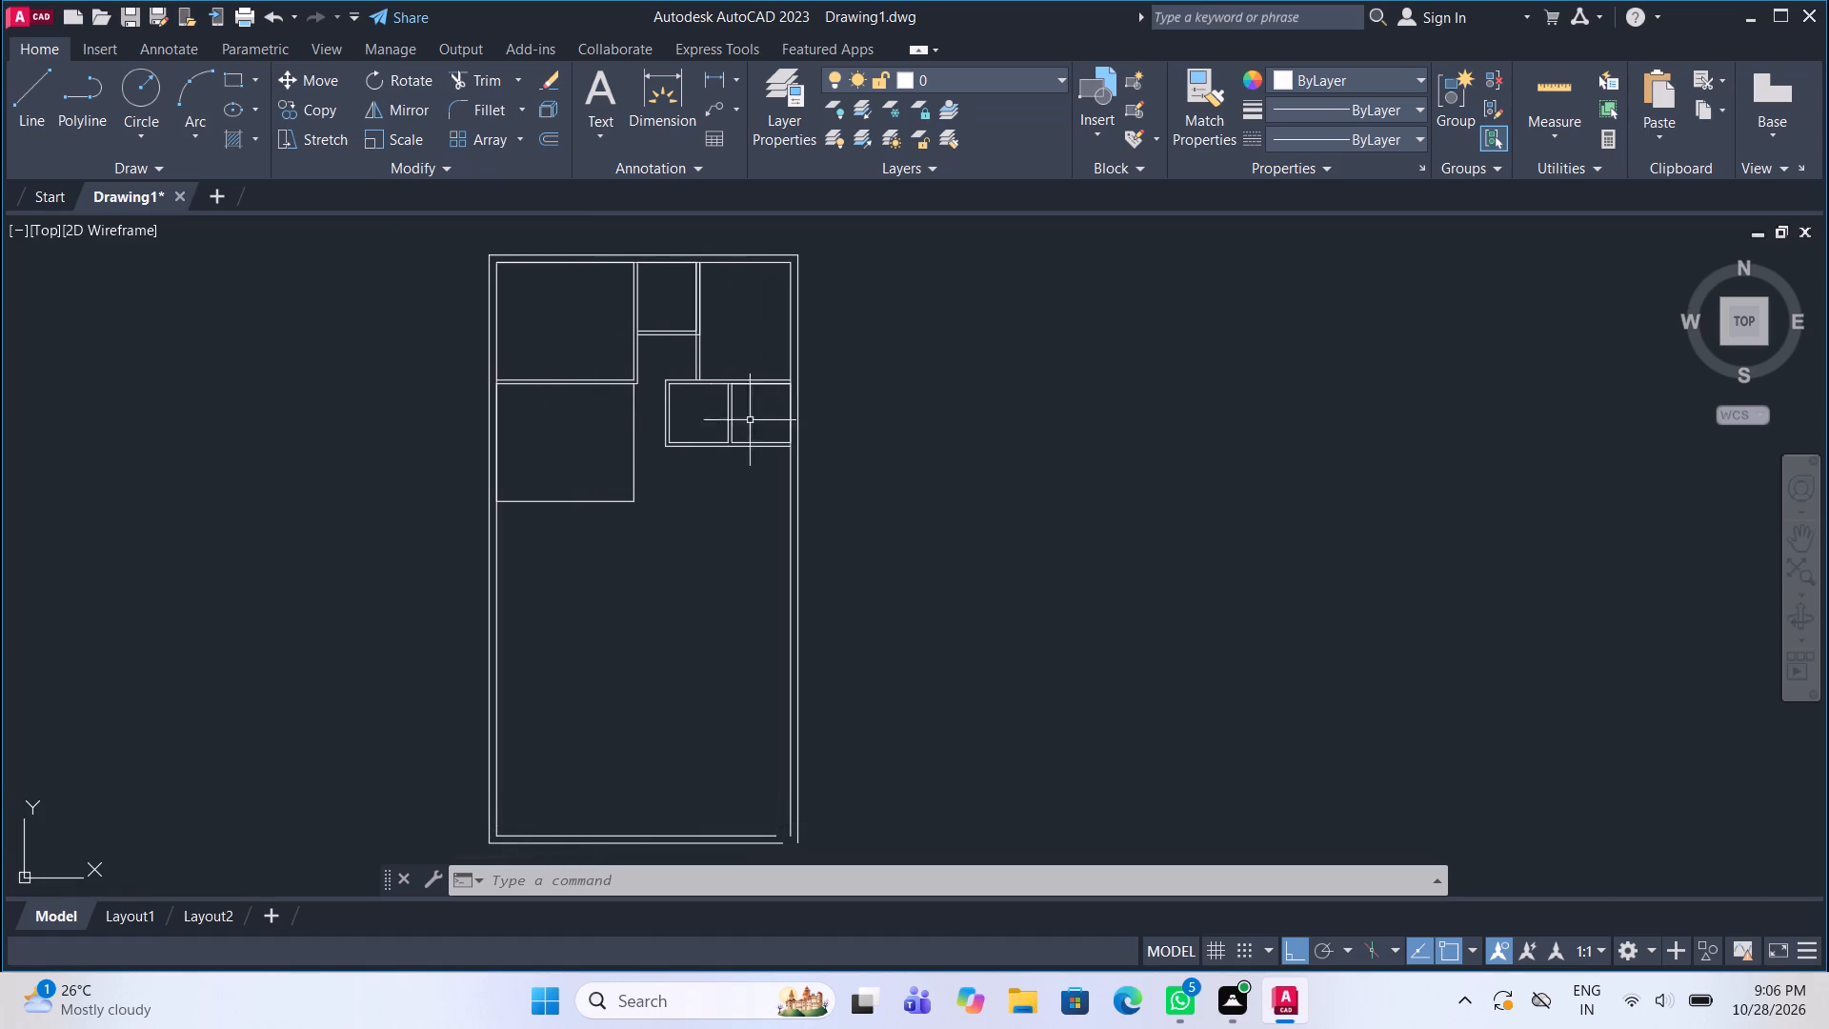
{"action": "scroll", "coordinate": [715, 330], "scroll_direction": "up", "scroll_amount": 1}
{"action": "middle_click_drag", "start_coordinate": [583, 530], "coordinate": [588, 527]}
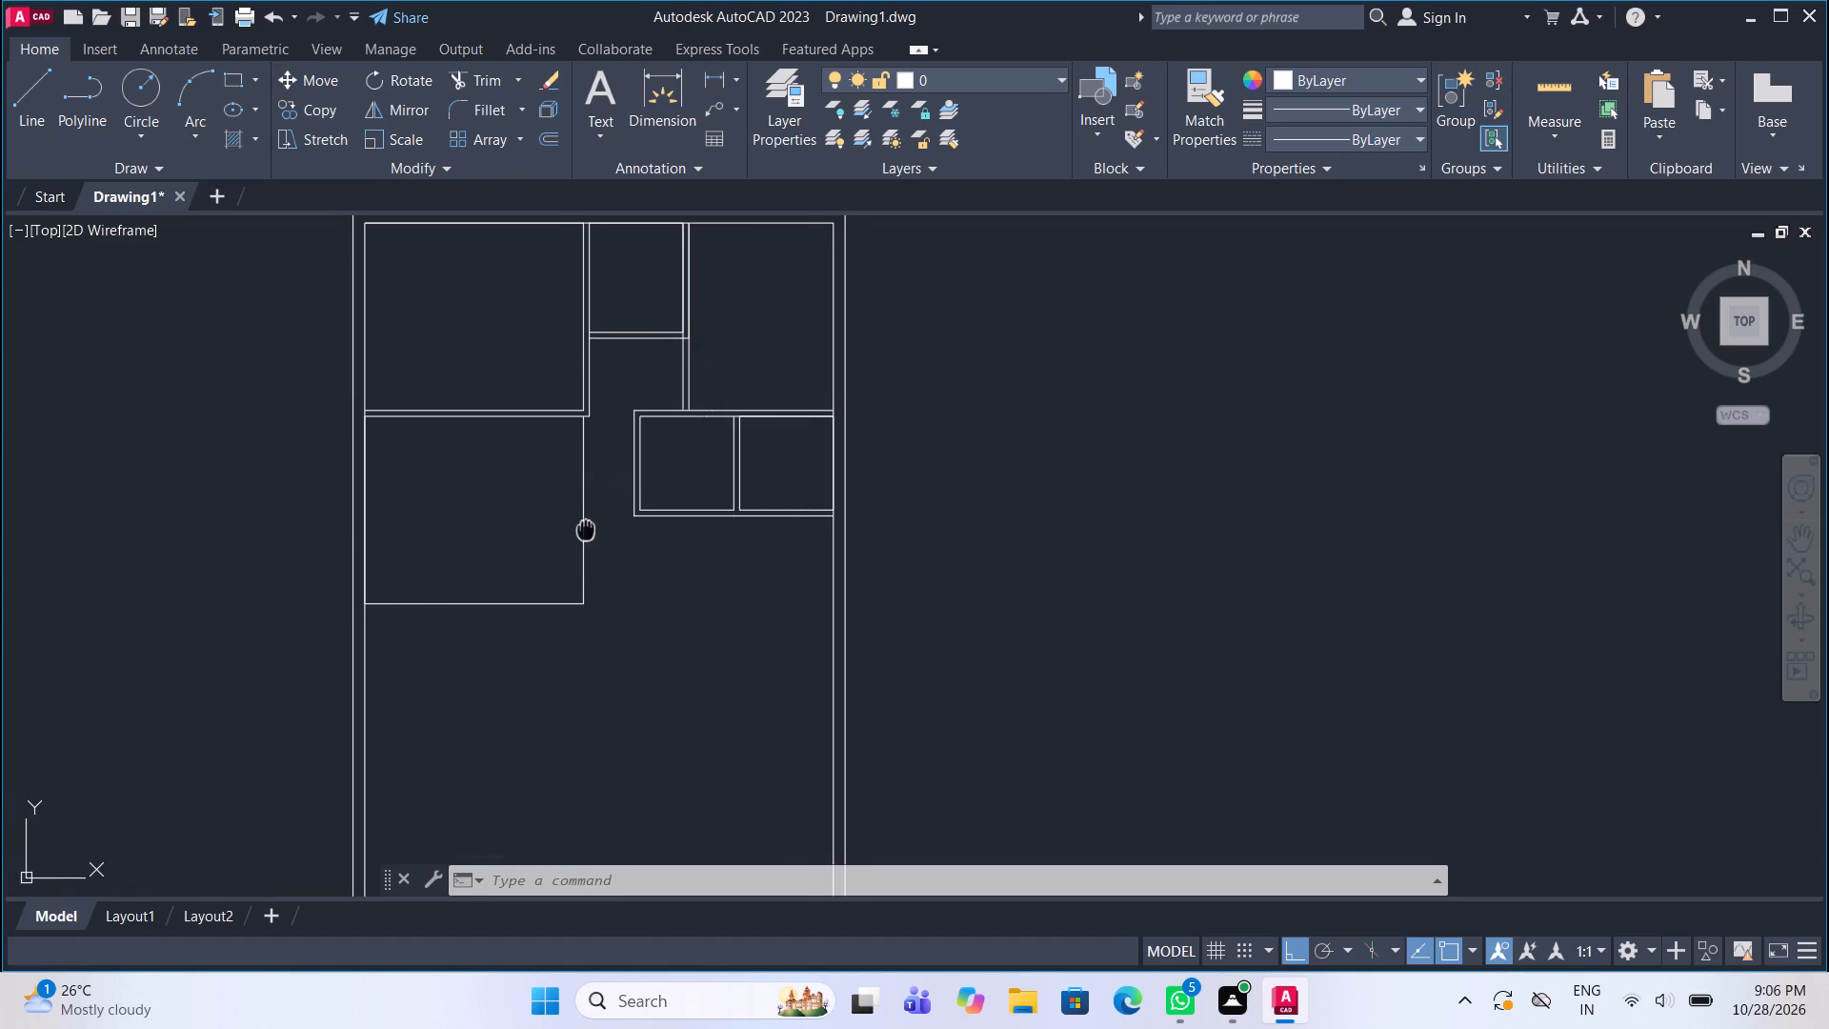
{"action": "middle_click_drag", "start_coordinate": [588, 527], "coordinate": [625, 500]}
{"action": "left_click", "coordinate": [641, 625]}
{"action": "left_click", "coordinate": [593, 558]}
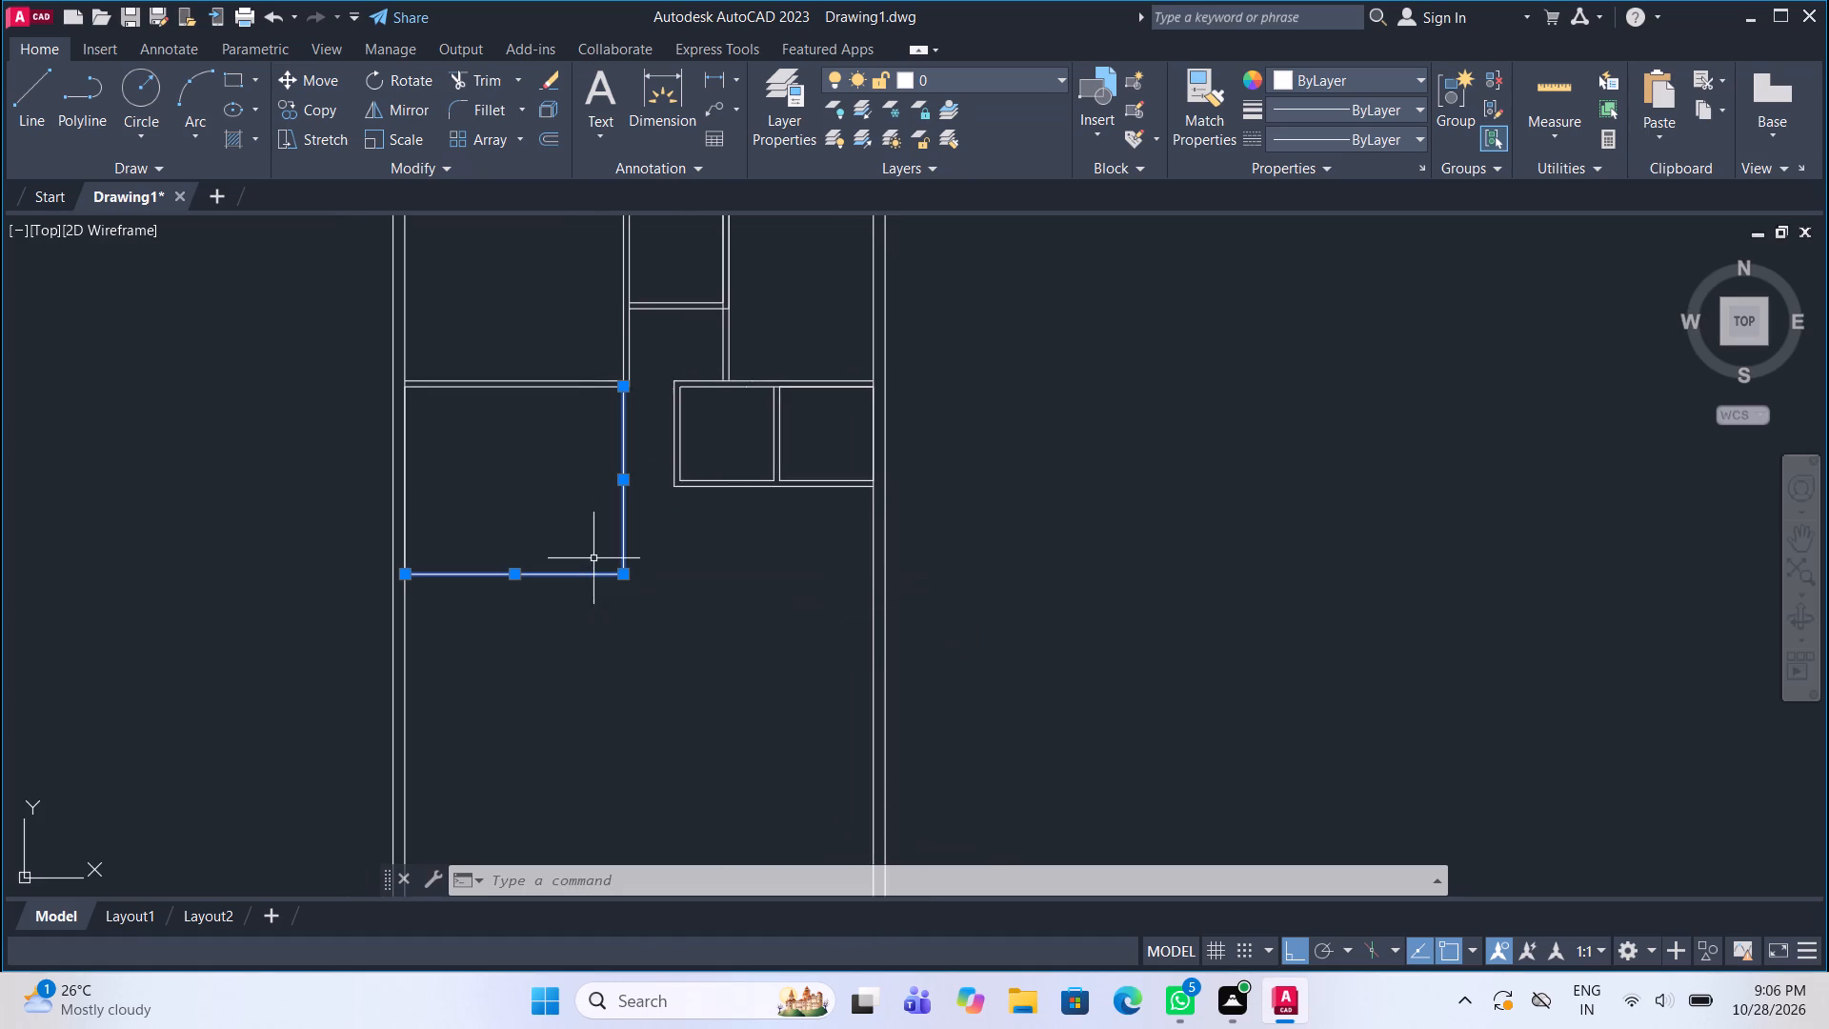
{"action": "left_click", "coordinate": [558, 131]}
{"action": "scroll", "coordinate": [586, 494], "scroll_direction": "up", "scroll_amount": 2}
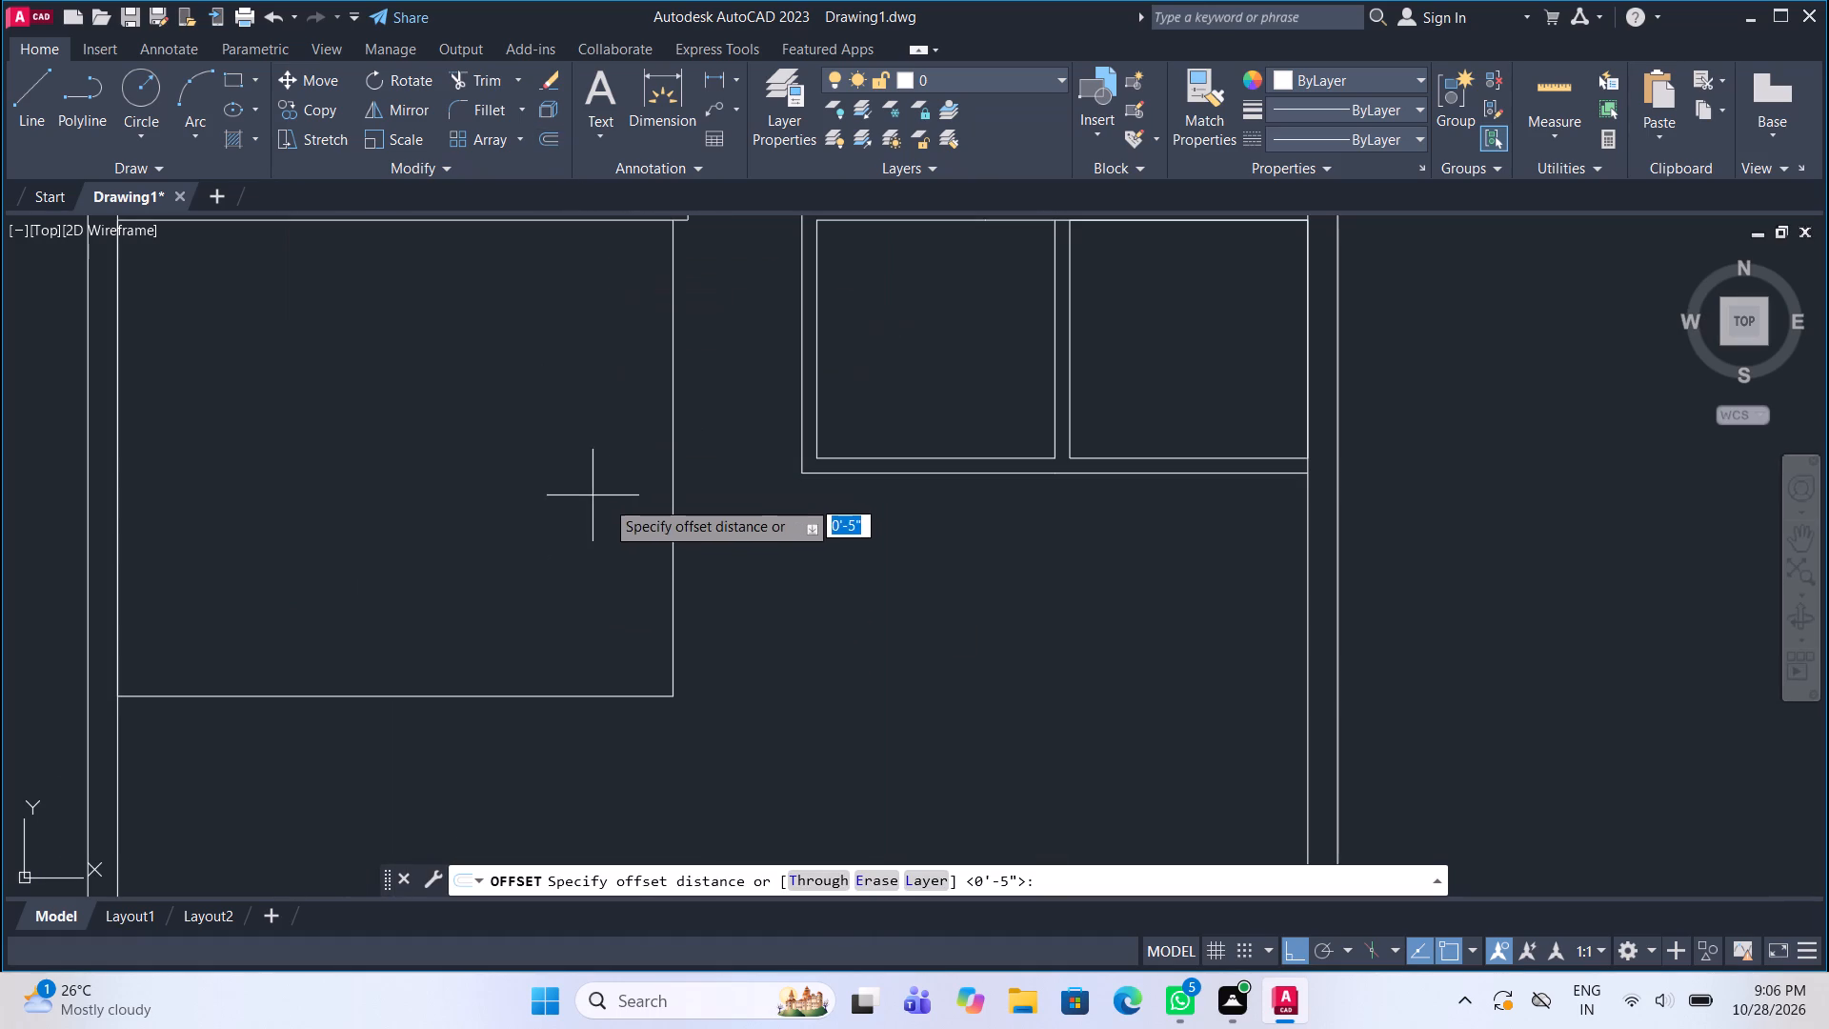
{"action": "left_click", "coordinate": [669, 556]}
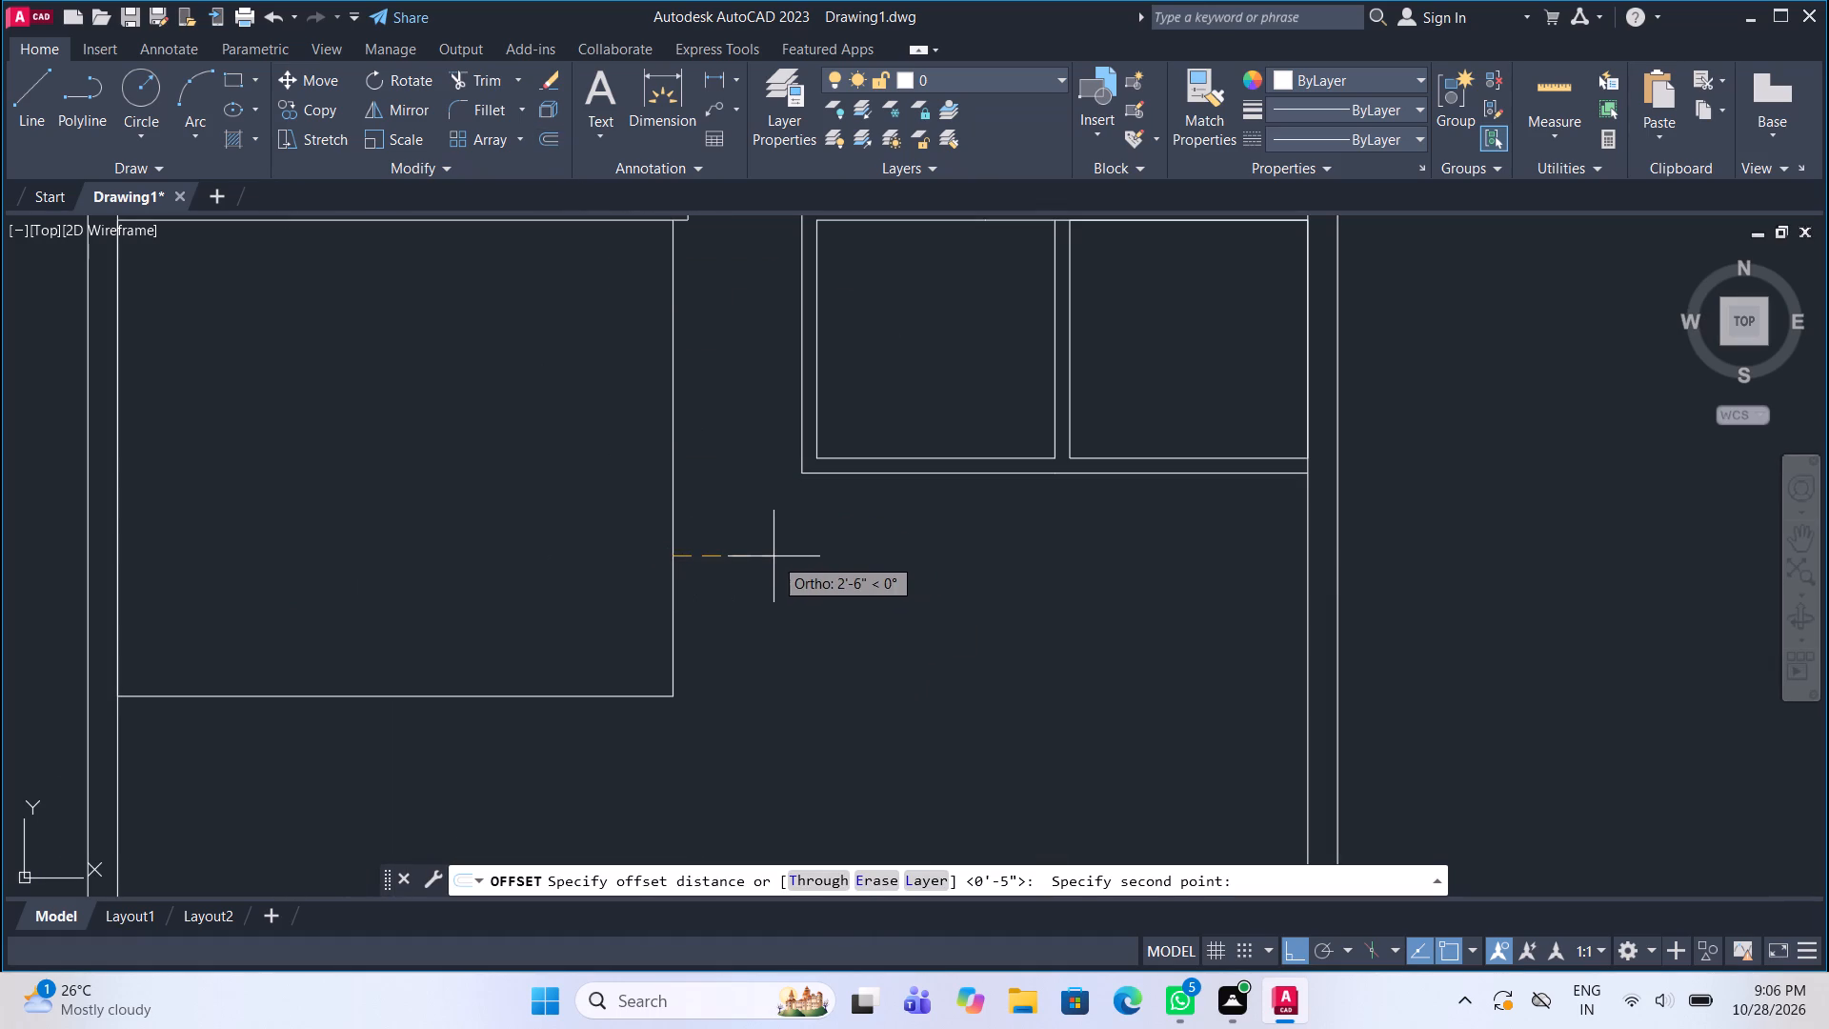
{"action": "type", "text": "4.5\""}
{"action": "key", "text": "Return"}
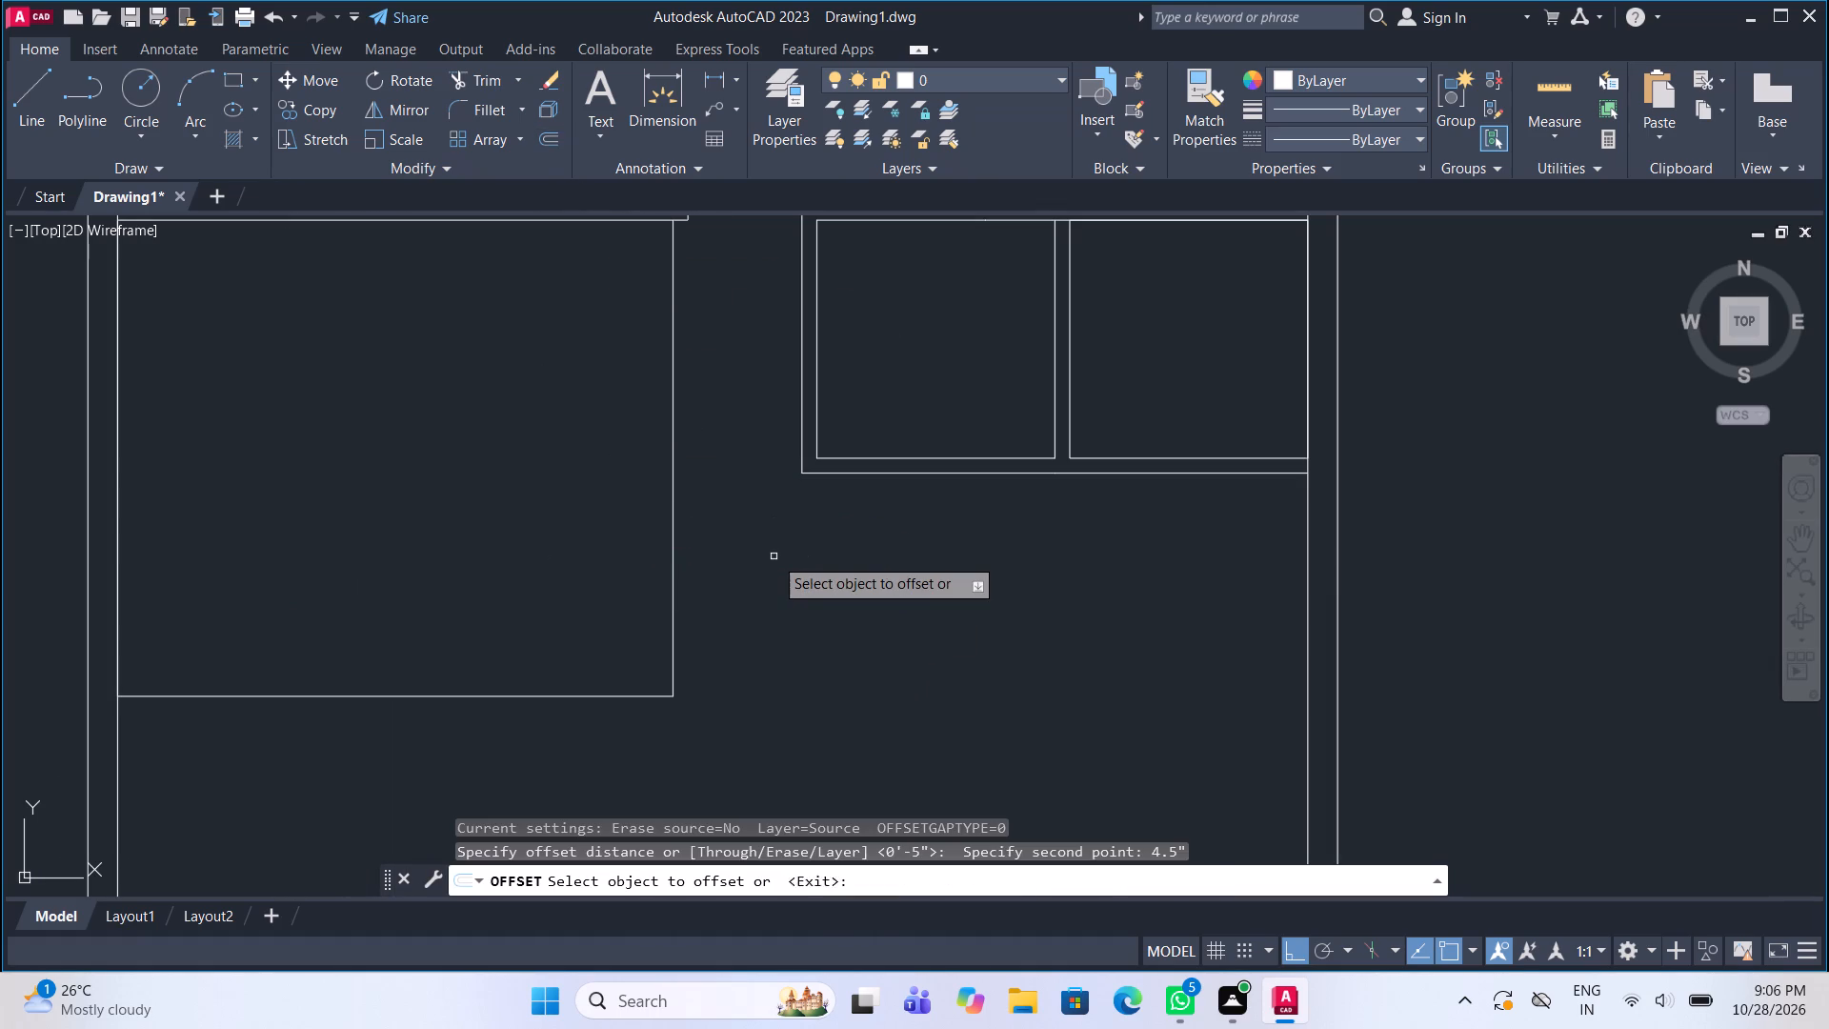
{"action": "left_click", "coordinate": [677, 552]}
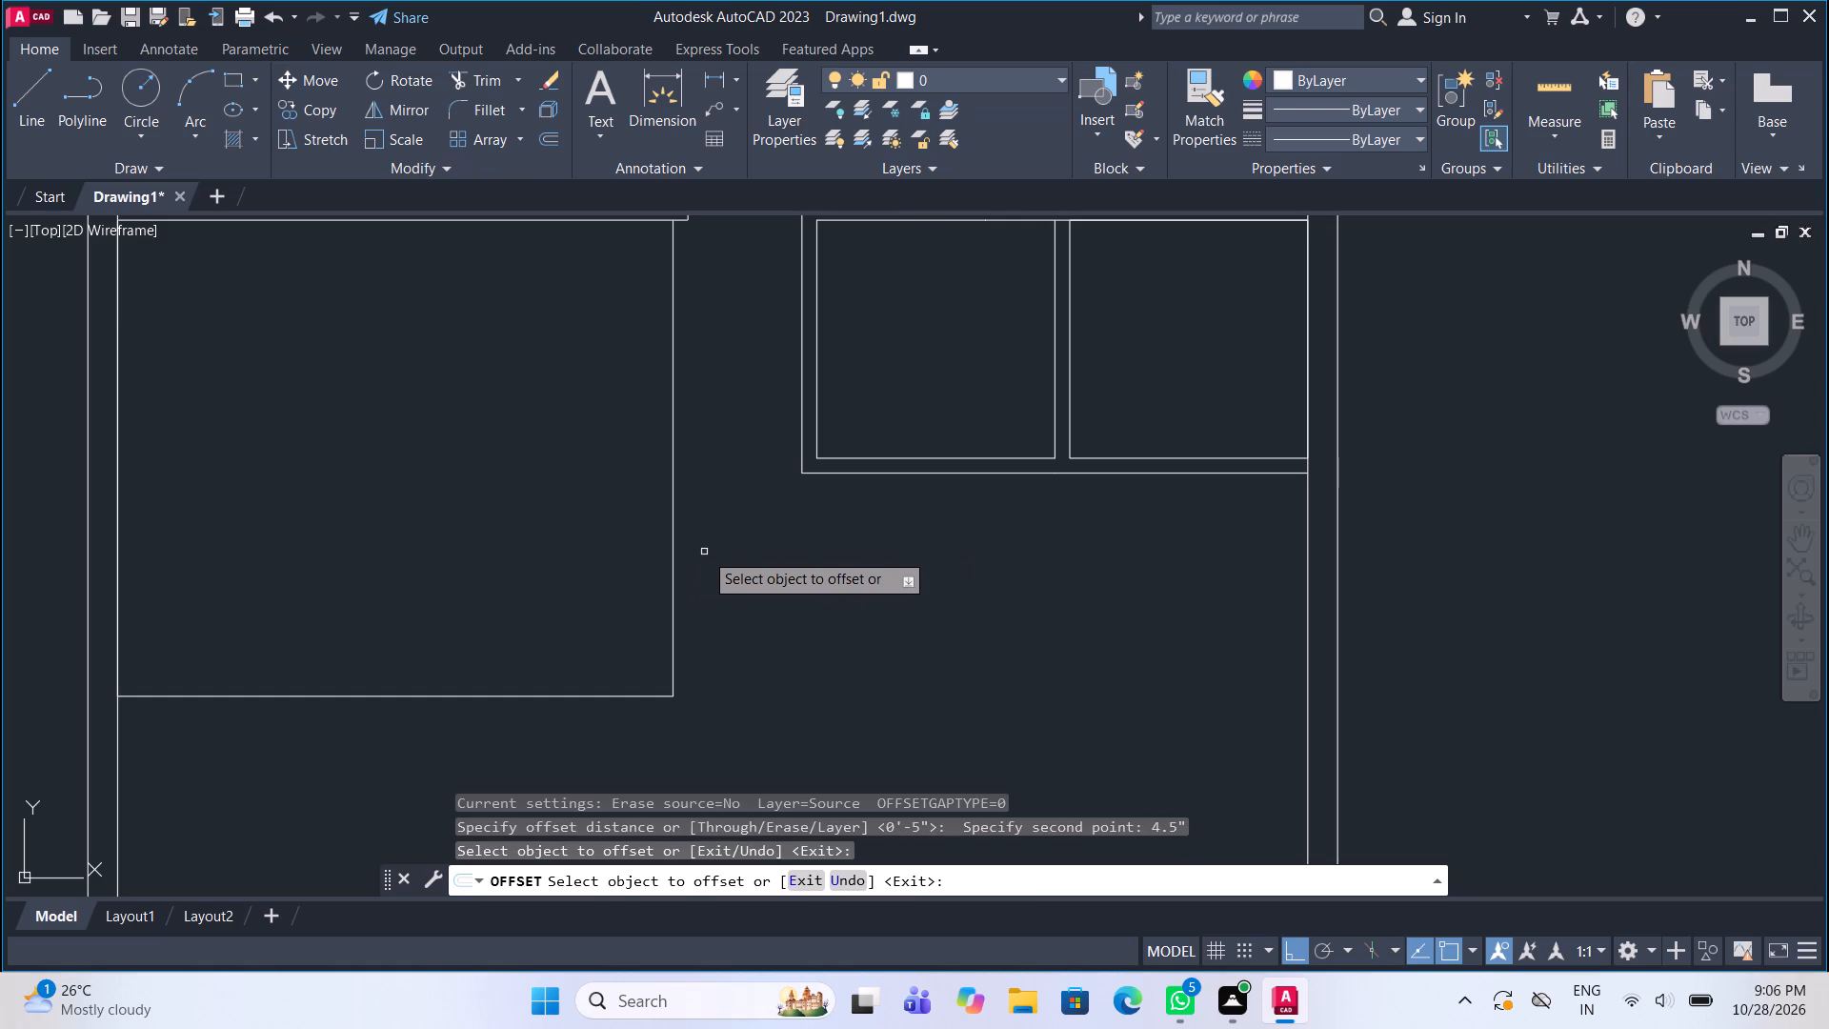
{"action": "left_click", "coordinate": [673, 550]}
{"action": "left_click", "coordinate": [714, 554]}
{"action": "scroll", "coordinate": [711, 568], "scroll_direction": "down", "scroll_amount": 1}
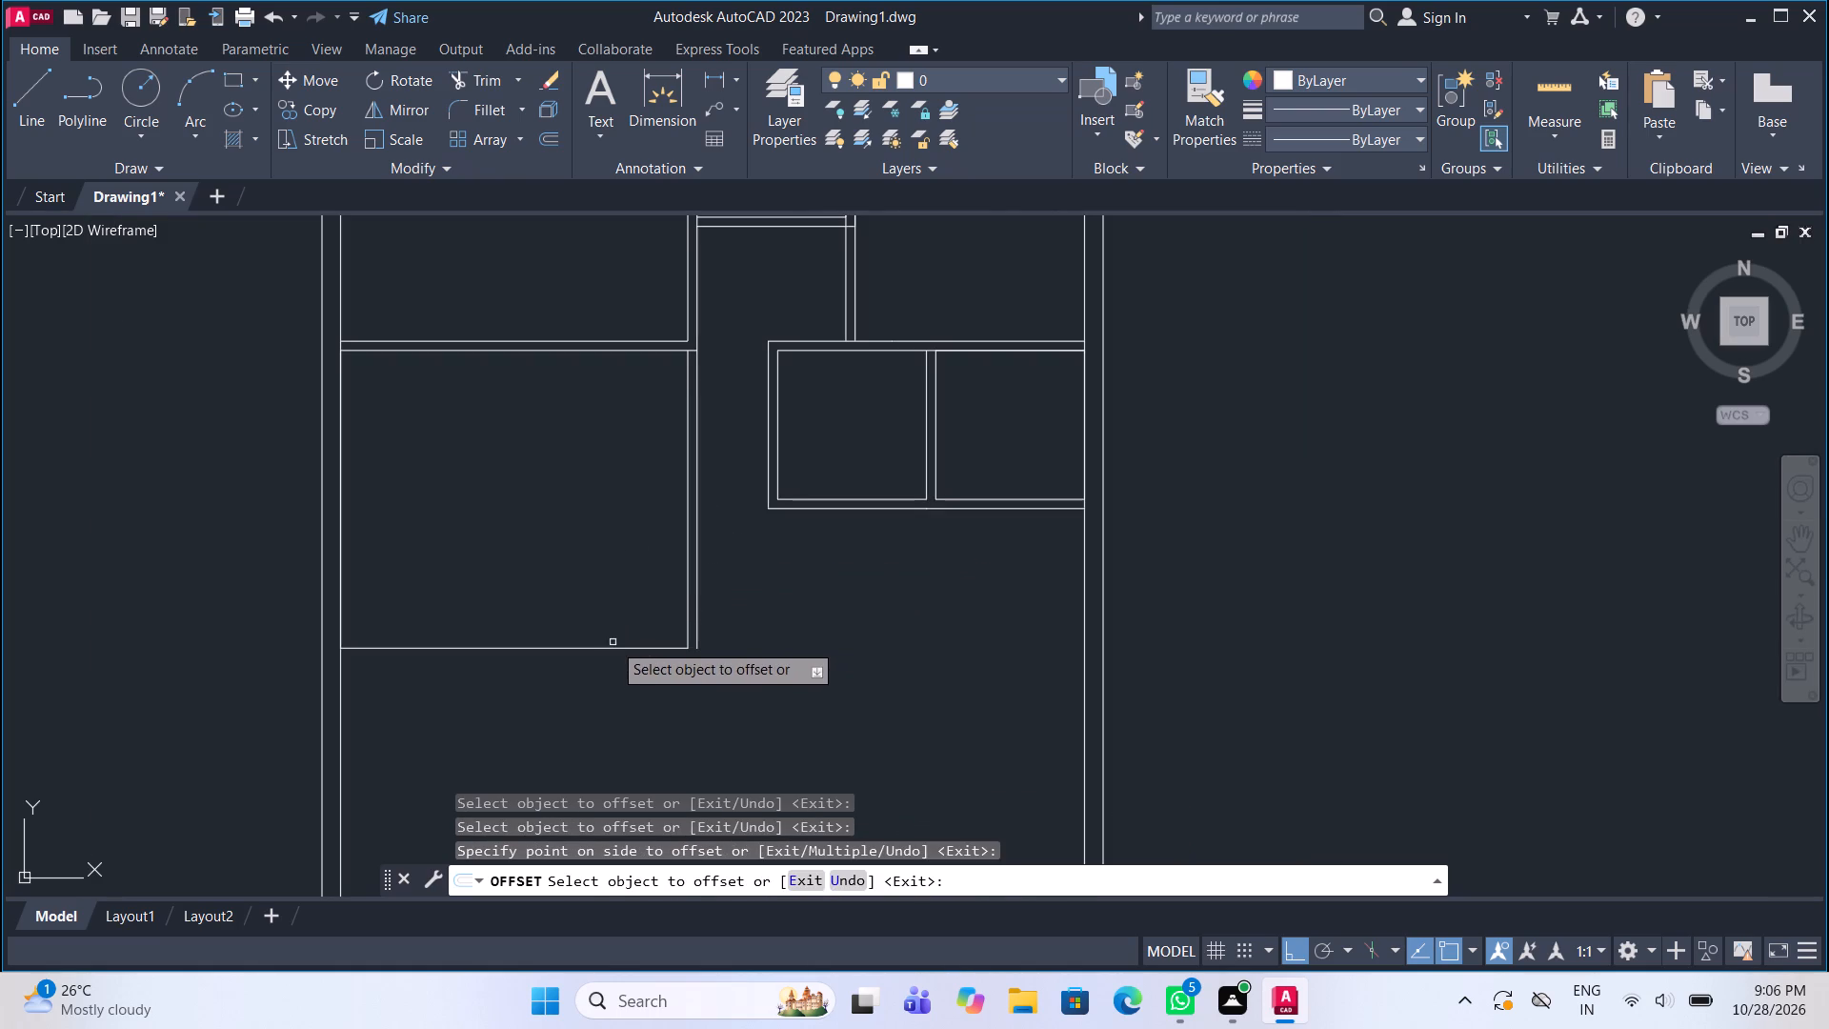
{"action": "left_click", "coordinate": [605, 651]}
{"action": "left_click", "coordinate": [605, 676]}
{"action": "middle_click_drag", "start_coordinate": [633, 651], "coordinate": [611, 606]}
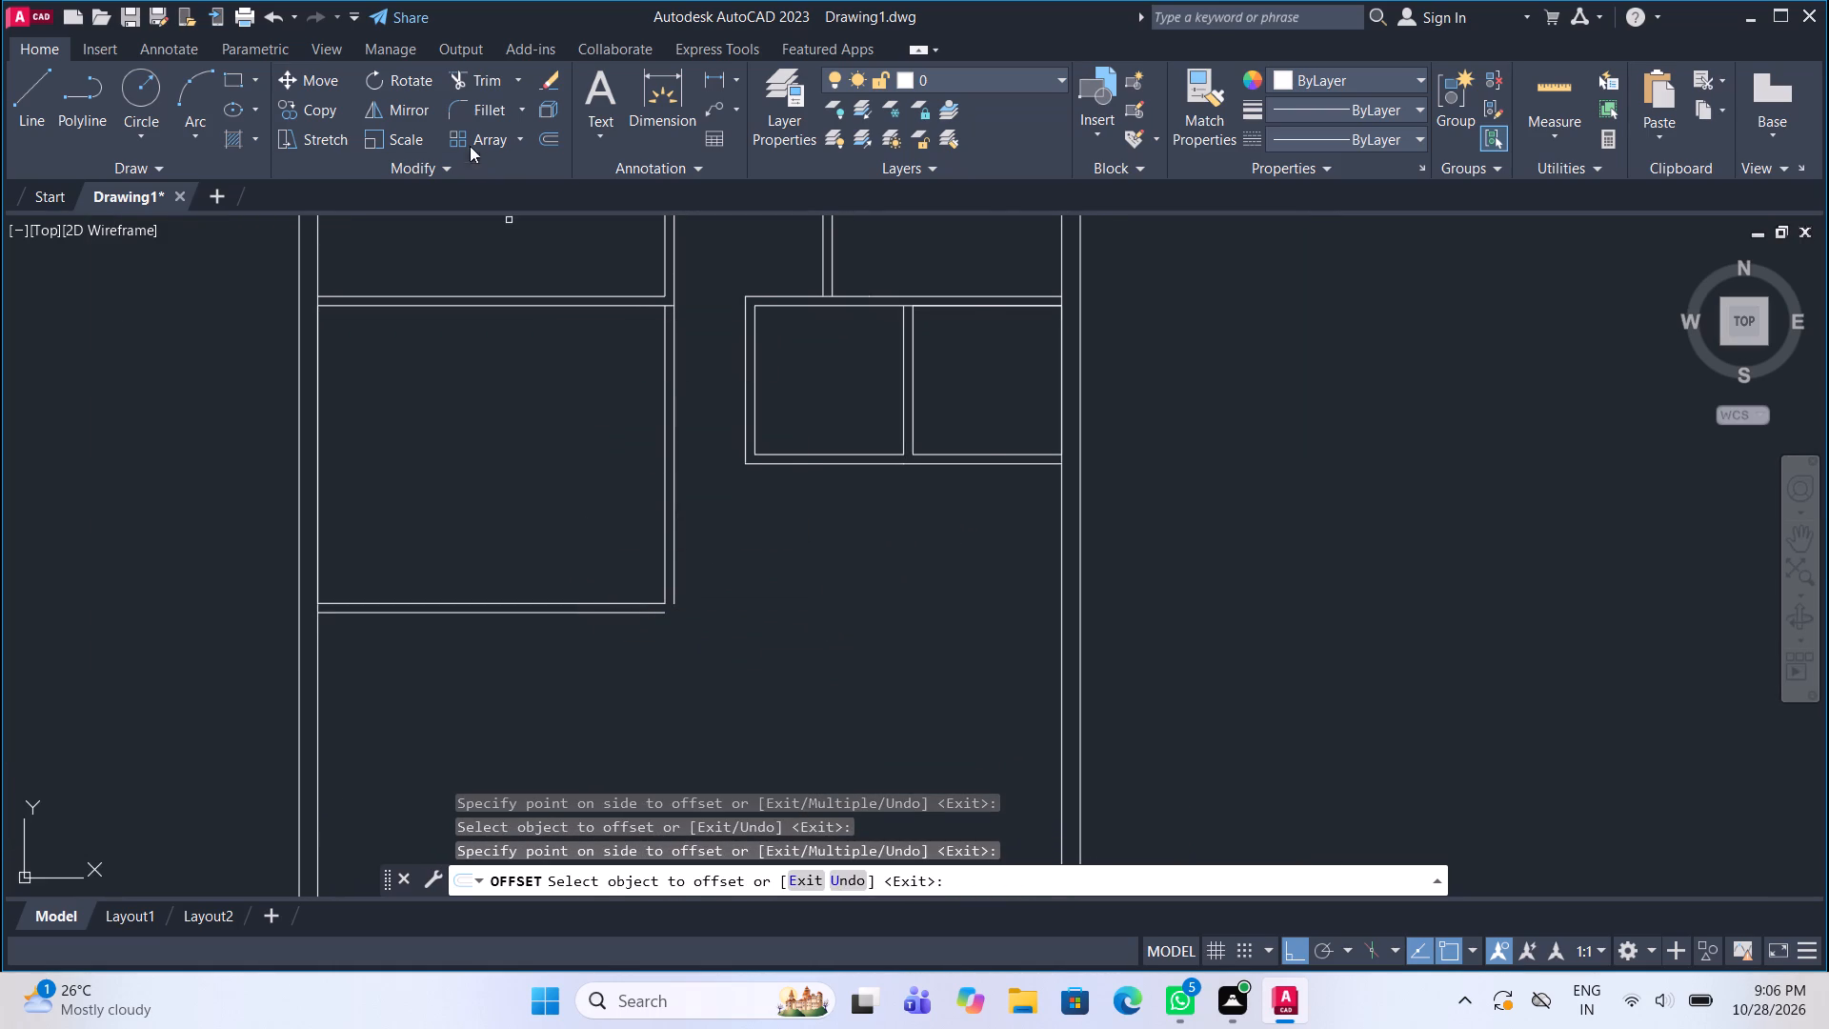
Fillet the two offset lines into a closed corner at the 14' by 12' room's lower right.
{"action": "left_click", "coordinate": [492, 102]}
{"action": "scroll", "coordinate": [590, 601], "scroll_direction": "up", "scroll_amount": 1}
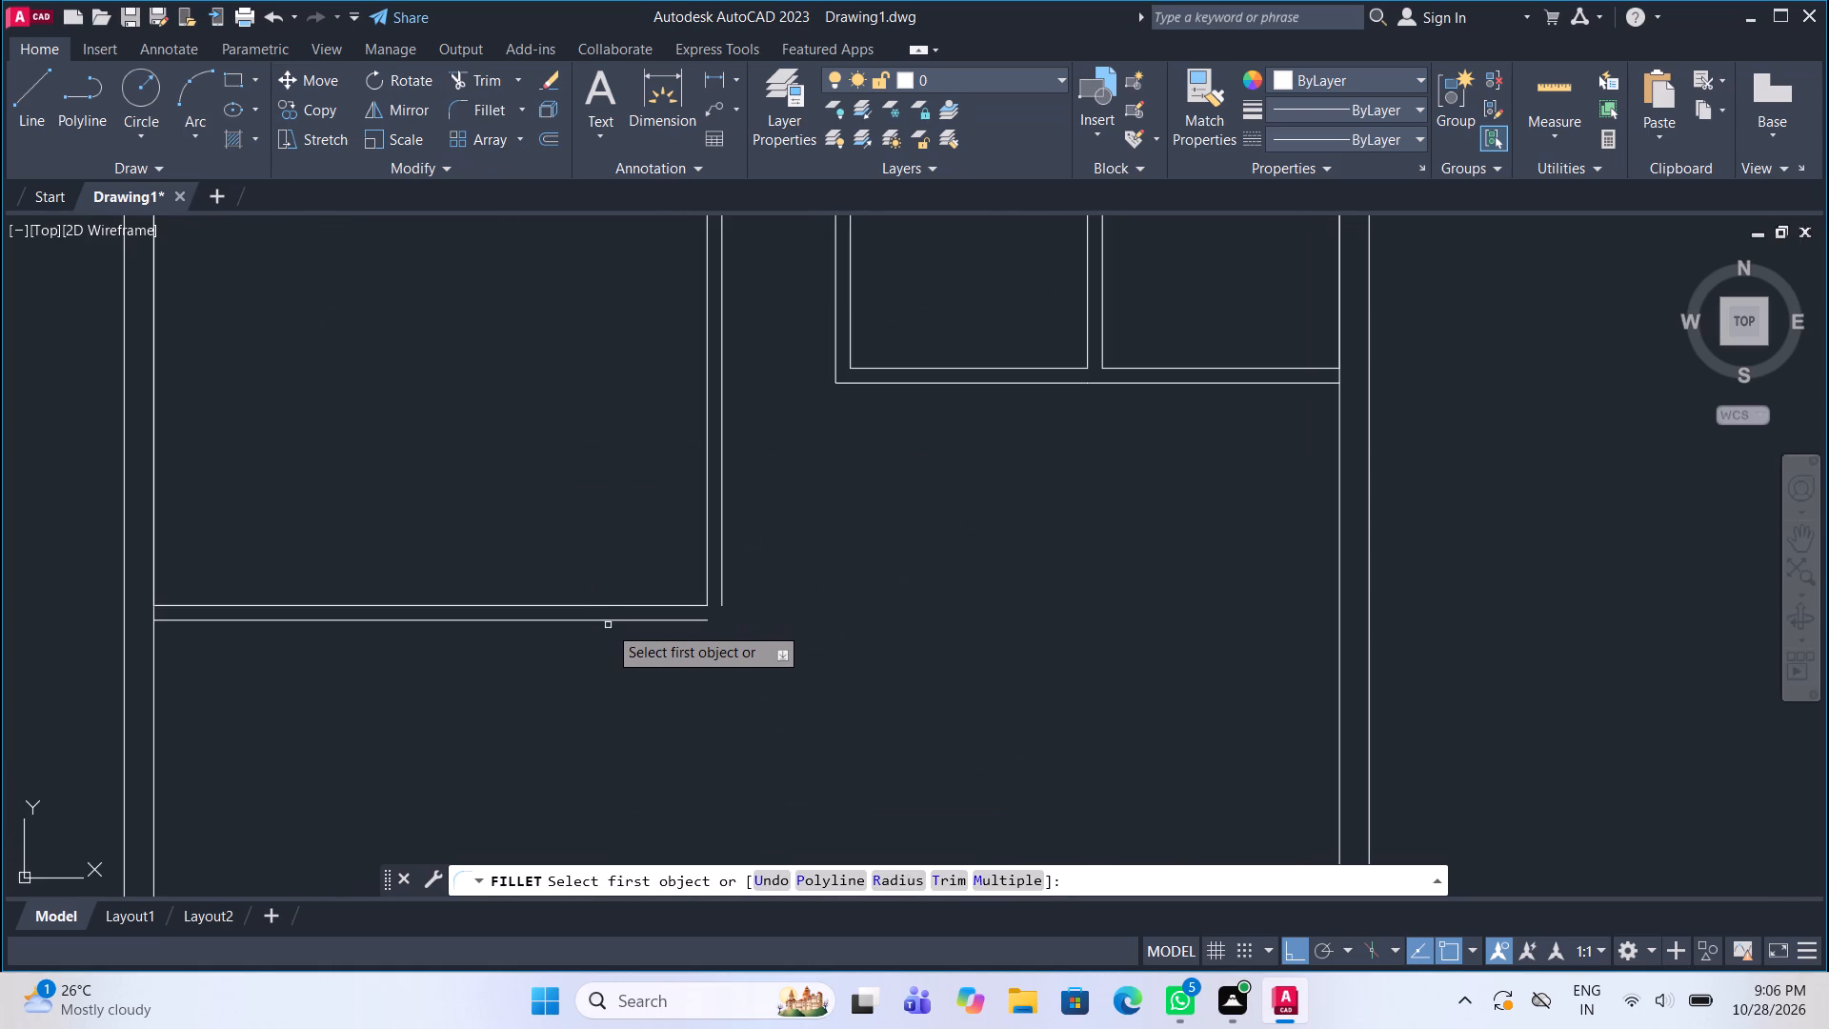
{"action": "left_click", "coordinate": [608, 625]}
{"action": "left_click", "coordinate": [604, 618]}
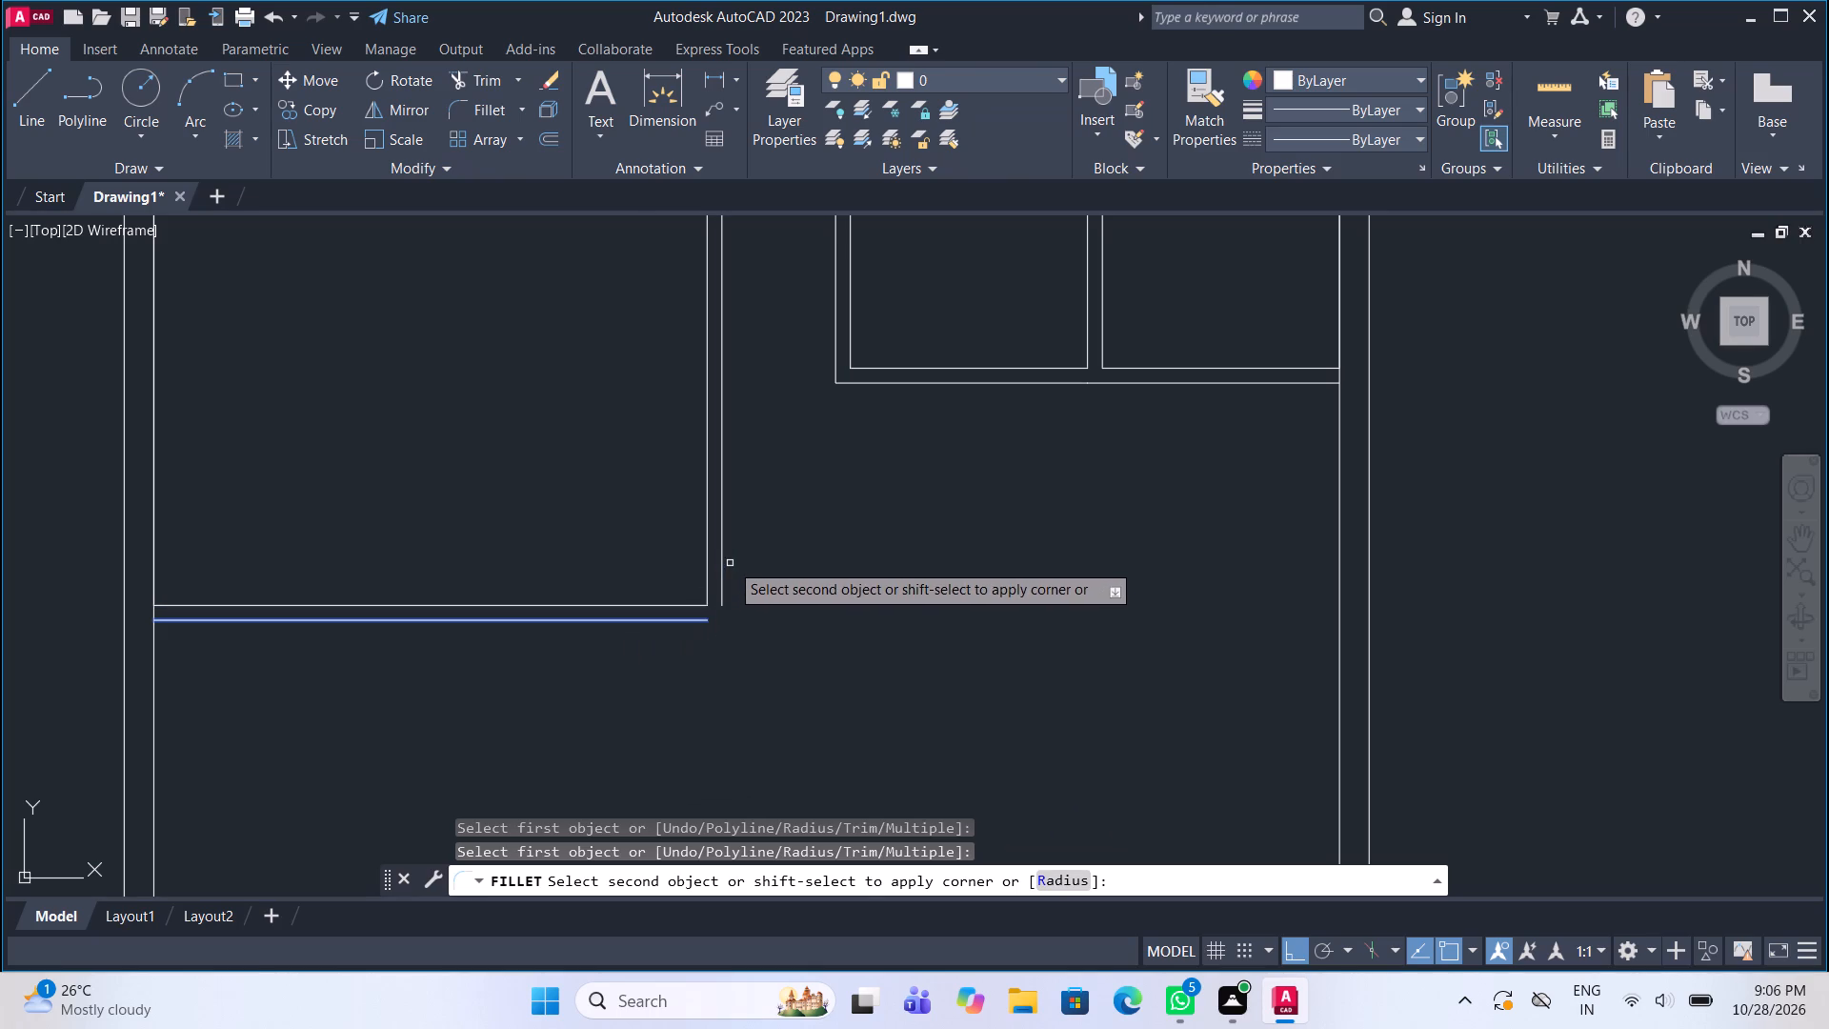
{"action": "left_click", "coordinate": [721, 554]}
Below the 14' by 12' room, draw lines from its bottom wall along the left outer wall: 5' down, 10' right, and up to that wall.
{"action": "scroll", "coordinate": [608, 501], "scroll_direction": "down", "scroll_amount": 3}
{"action": "middle_click_drag", "start_coordinate": [621, 505], "coordinate": [641, 433]}
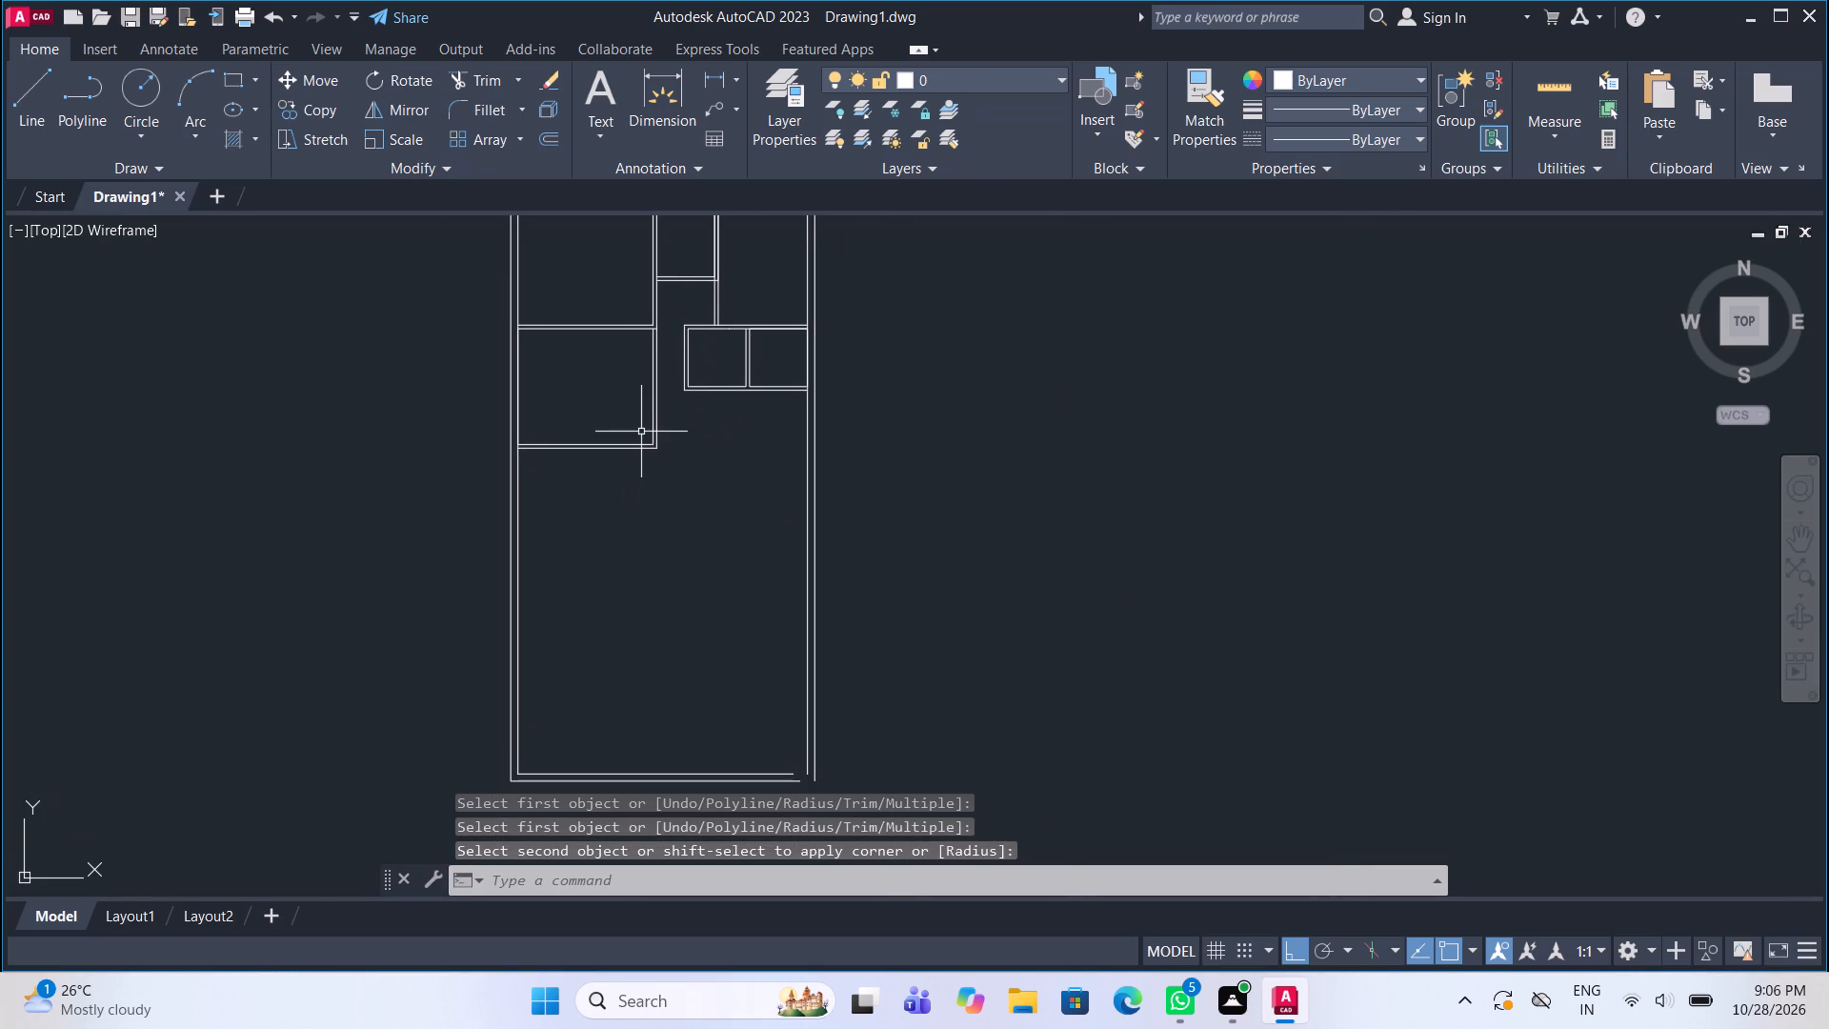
{"action": "left_click", "coordinate": [52, 108]}
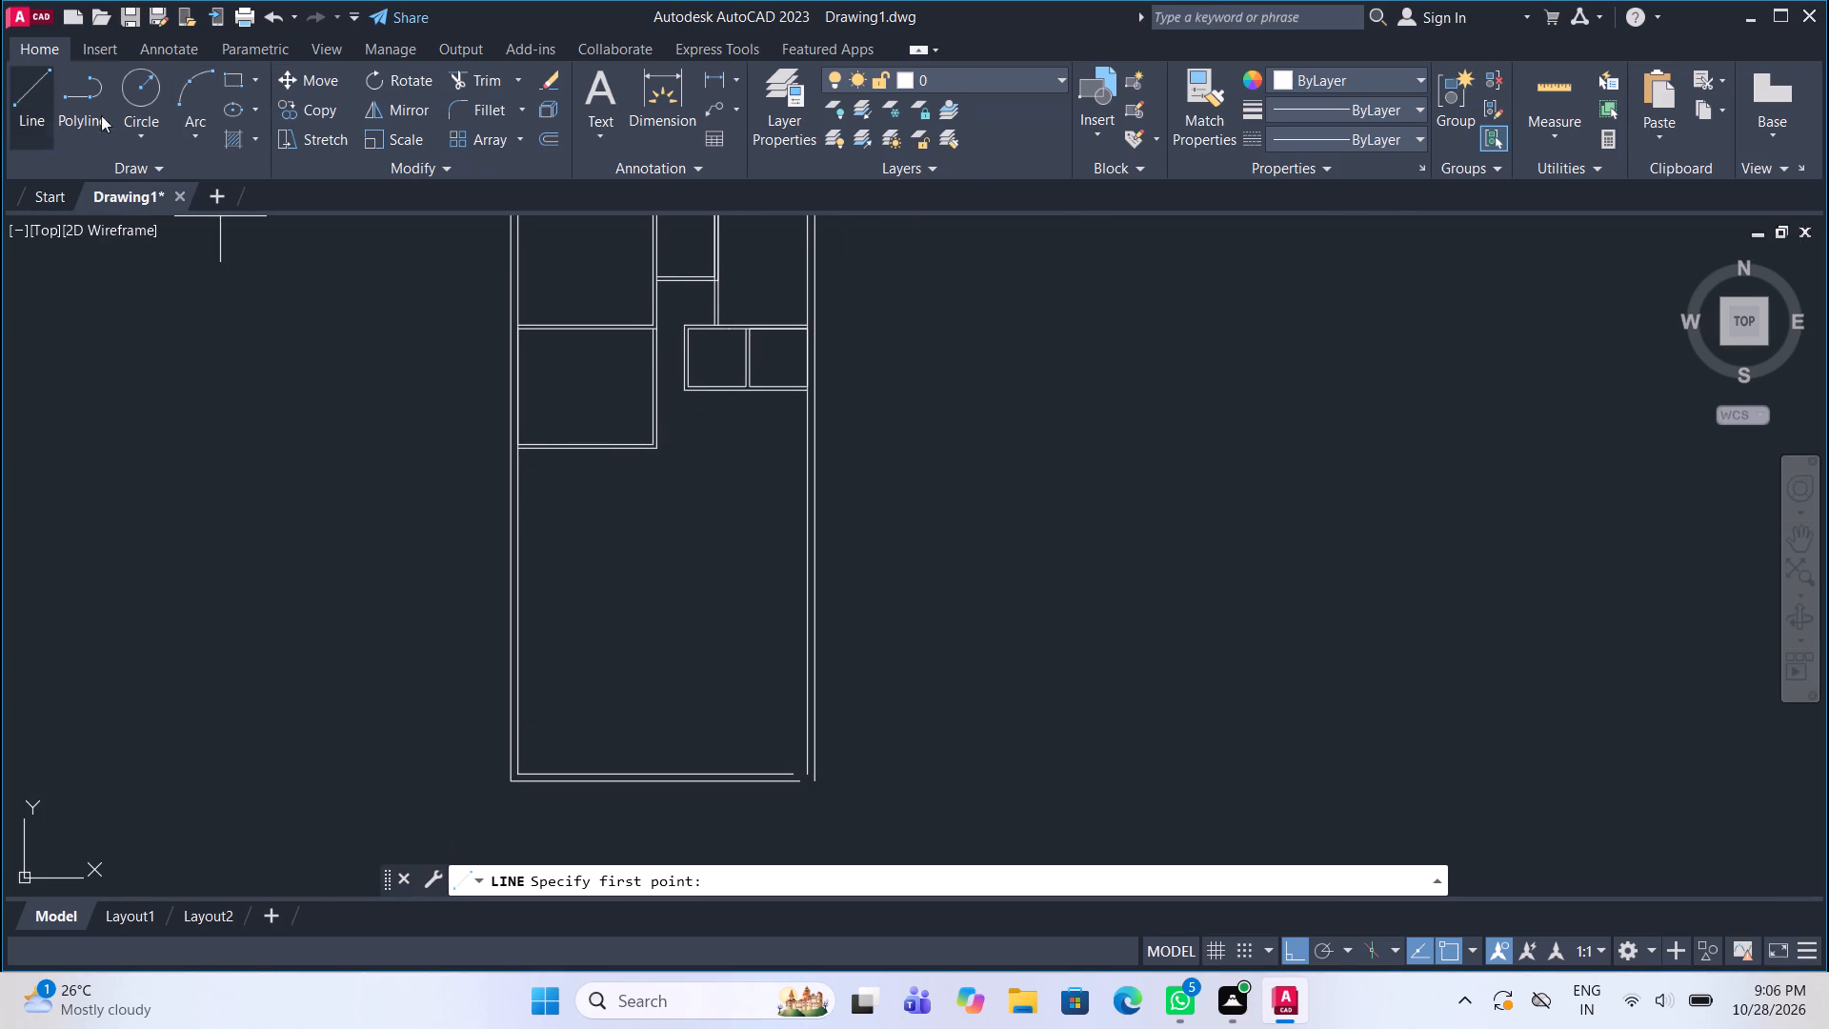
{"action": "scroll", "coordinate": [505, 453], "scroll_direction": "up", "scroll_amount": 3}
{"action": "left_click", "coordinate": [548, 435]}
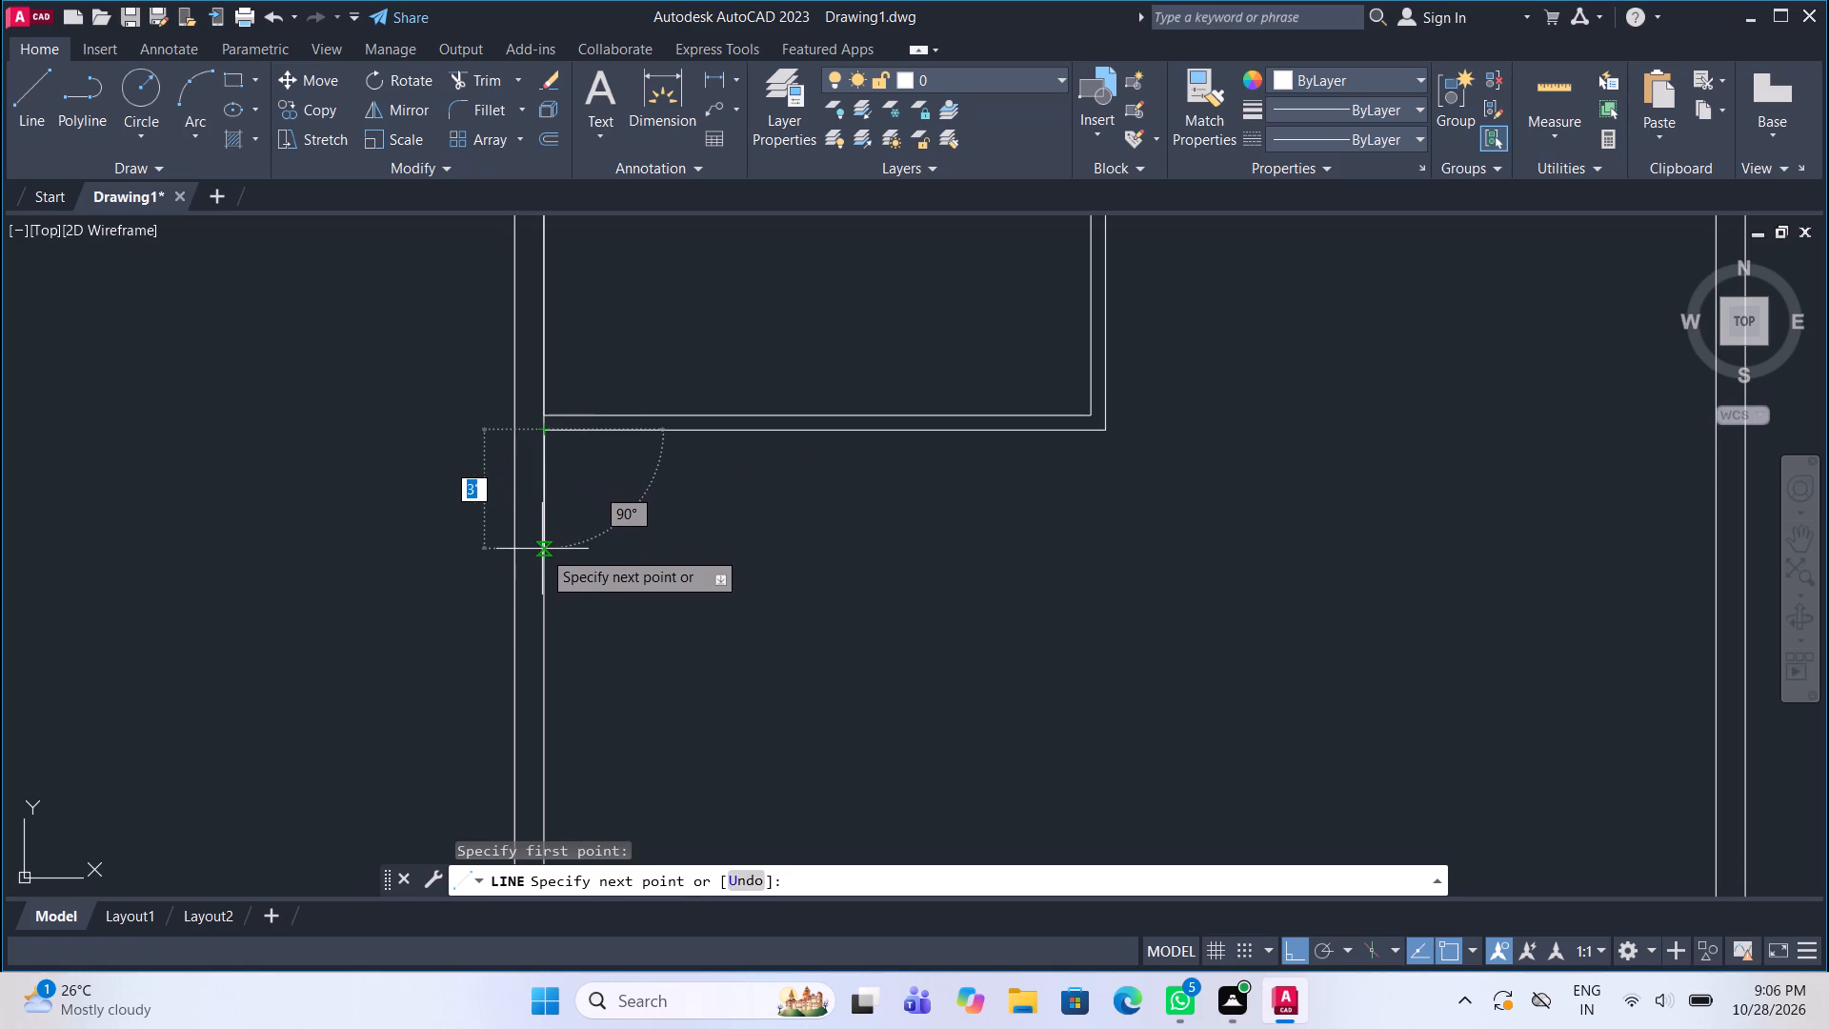
{"action": "type", "text": "5'"}
{"action": "key", "text": "Return"}
{"action": "scroll", "coordinate": [534, 547], "scroll_direction": "down", "scroll_amount": 3}
{"action": "scroll", "coordinate": [648, 556], "scroll_direction": "up", "scroll_amount": 2}
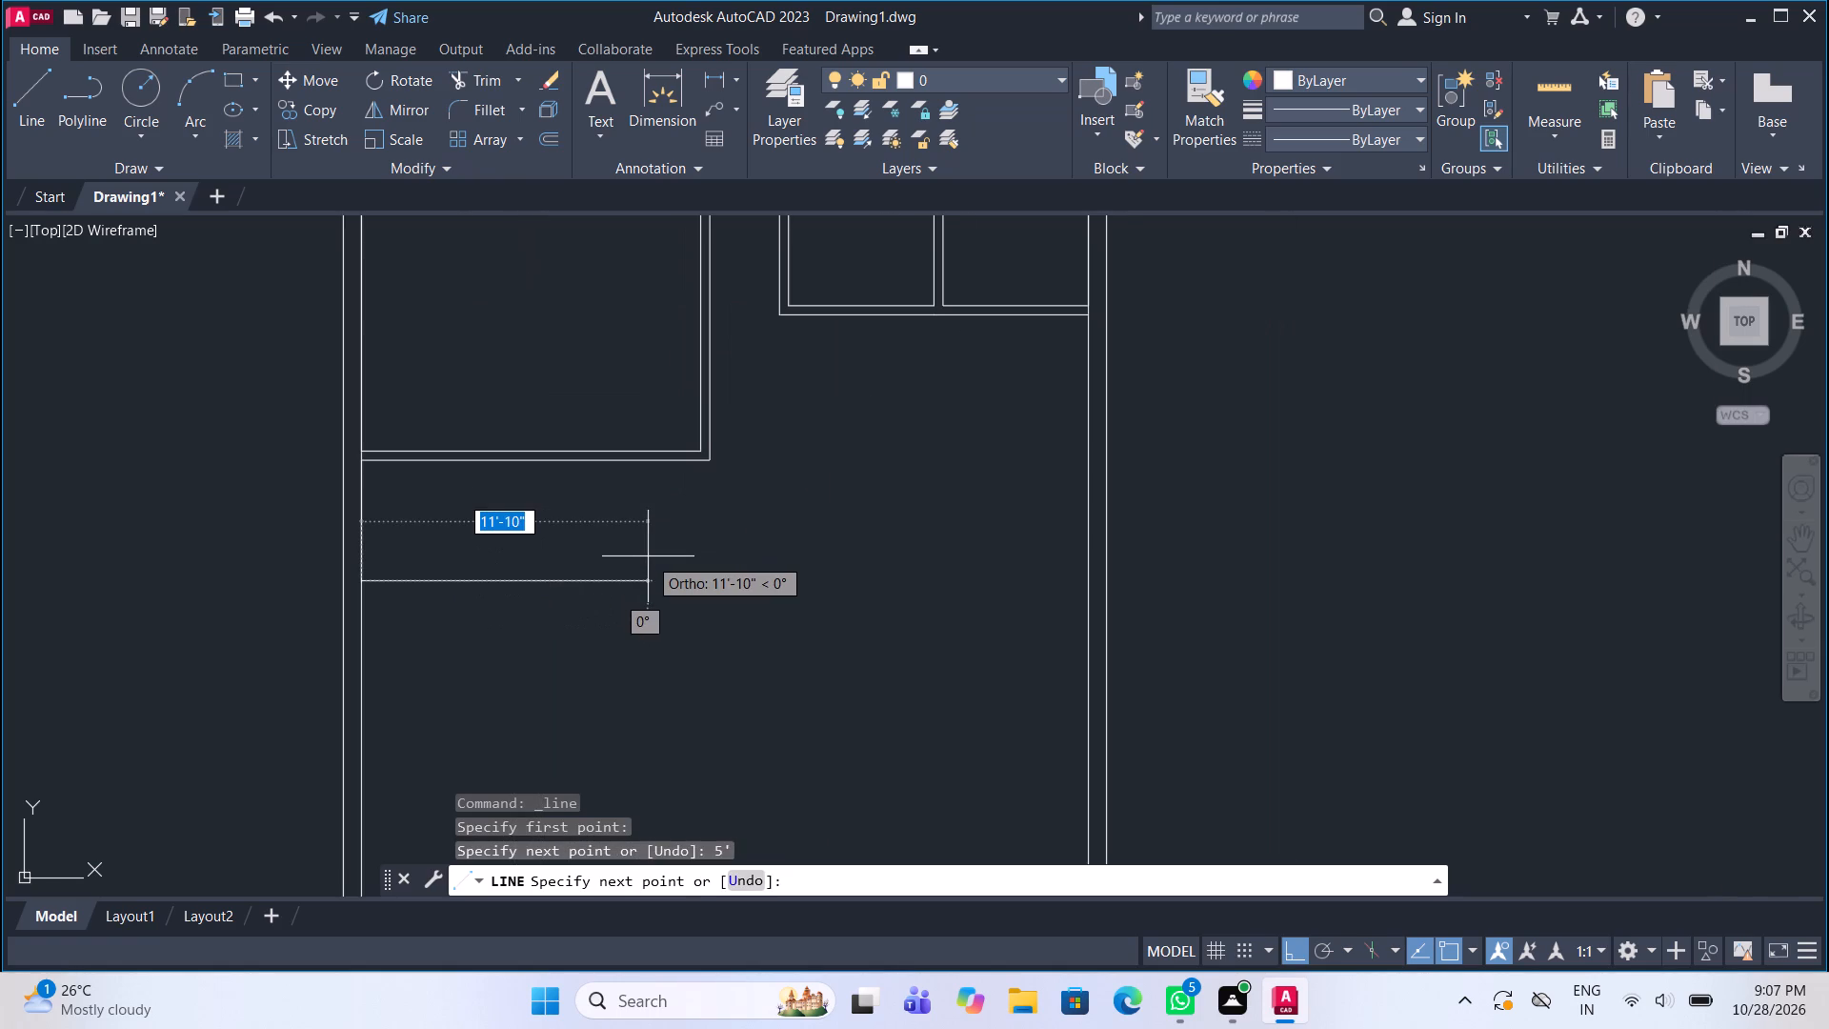
{"action": "type", "text": "10"}
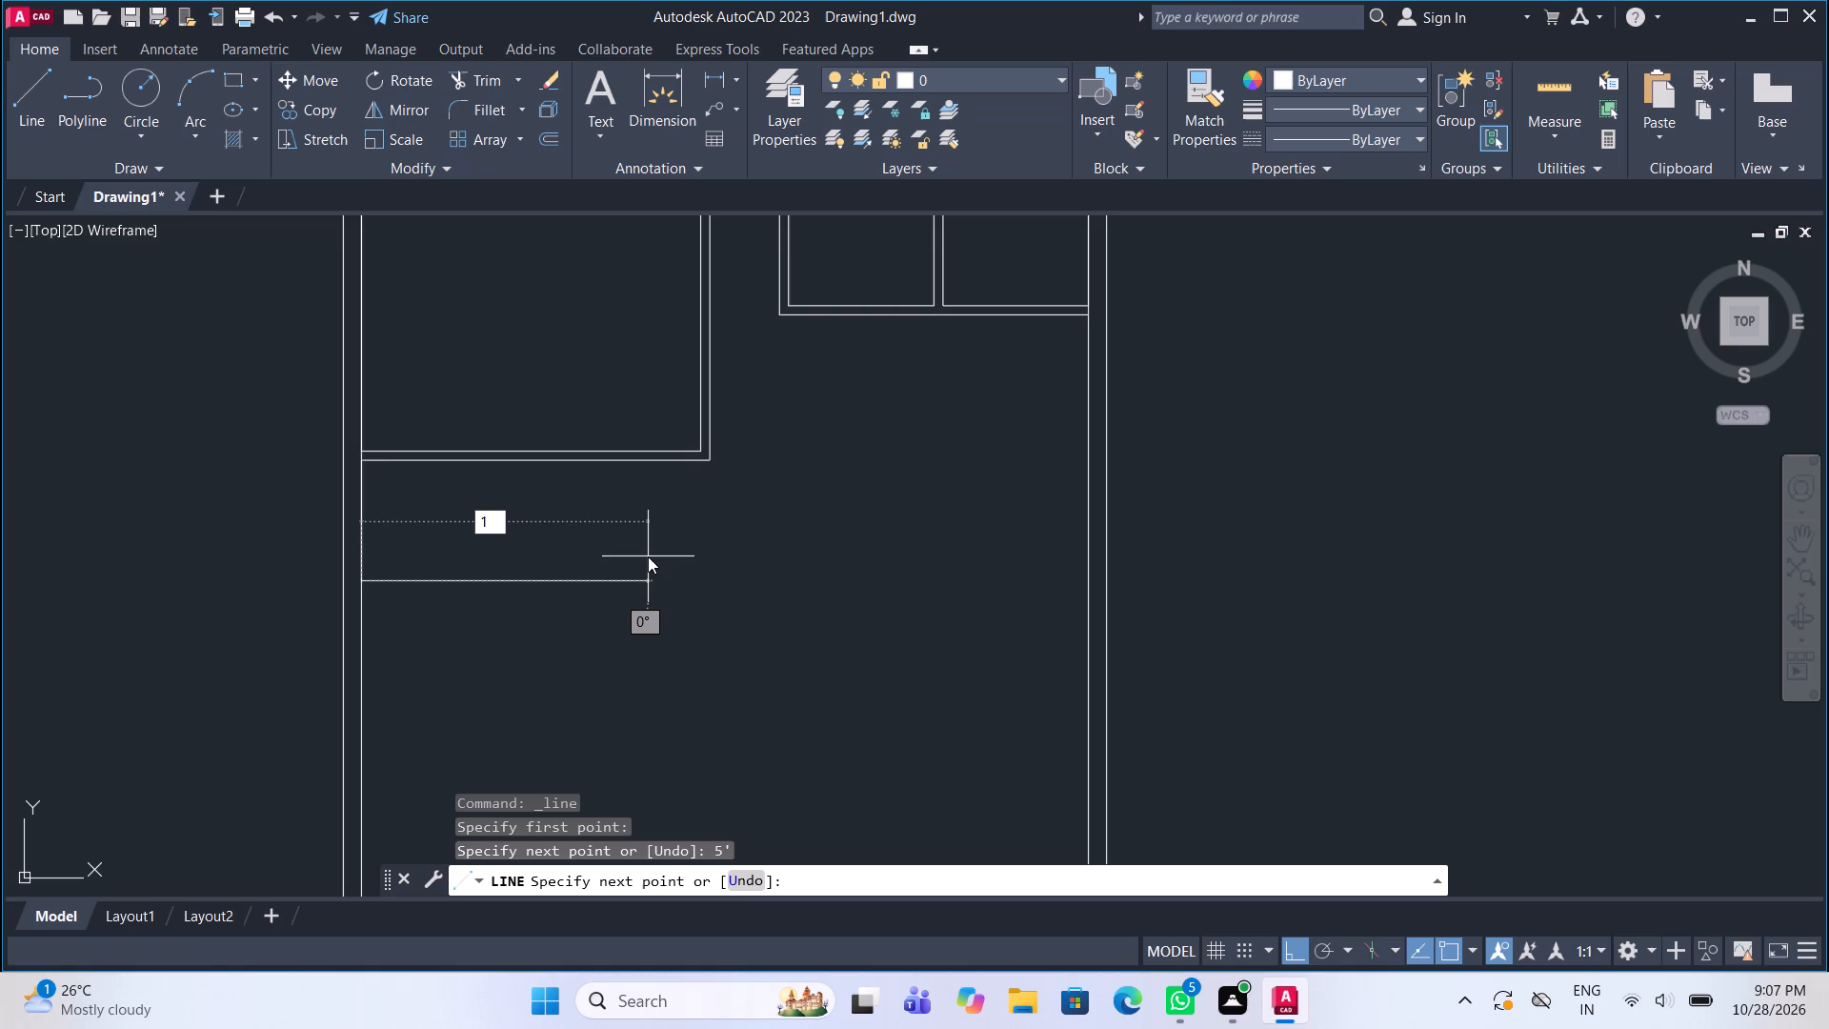
{"action": "key", "text": "apostrophe"}
{"action": "key", "text": "Return"}
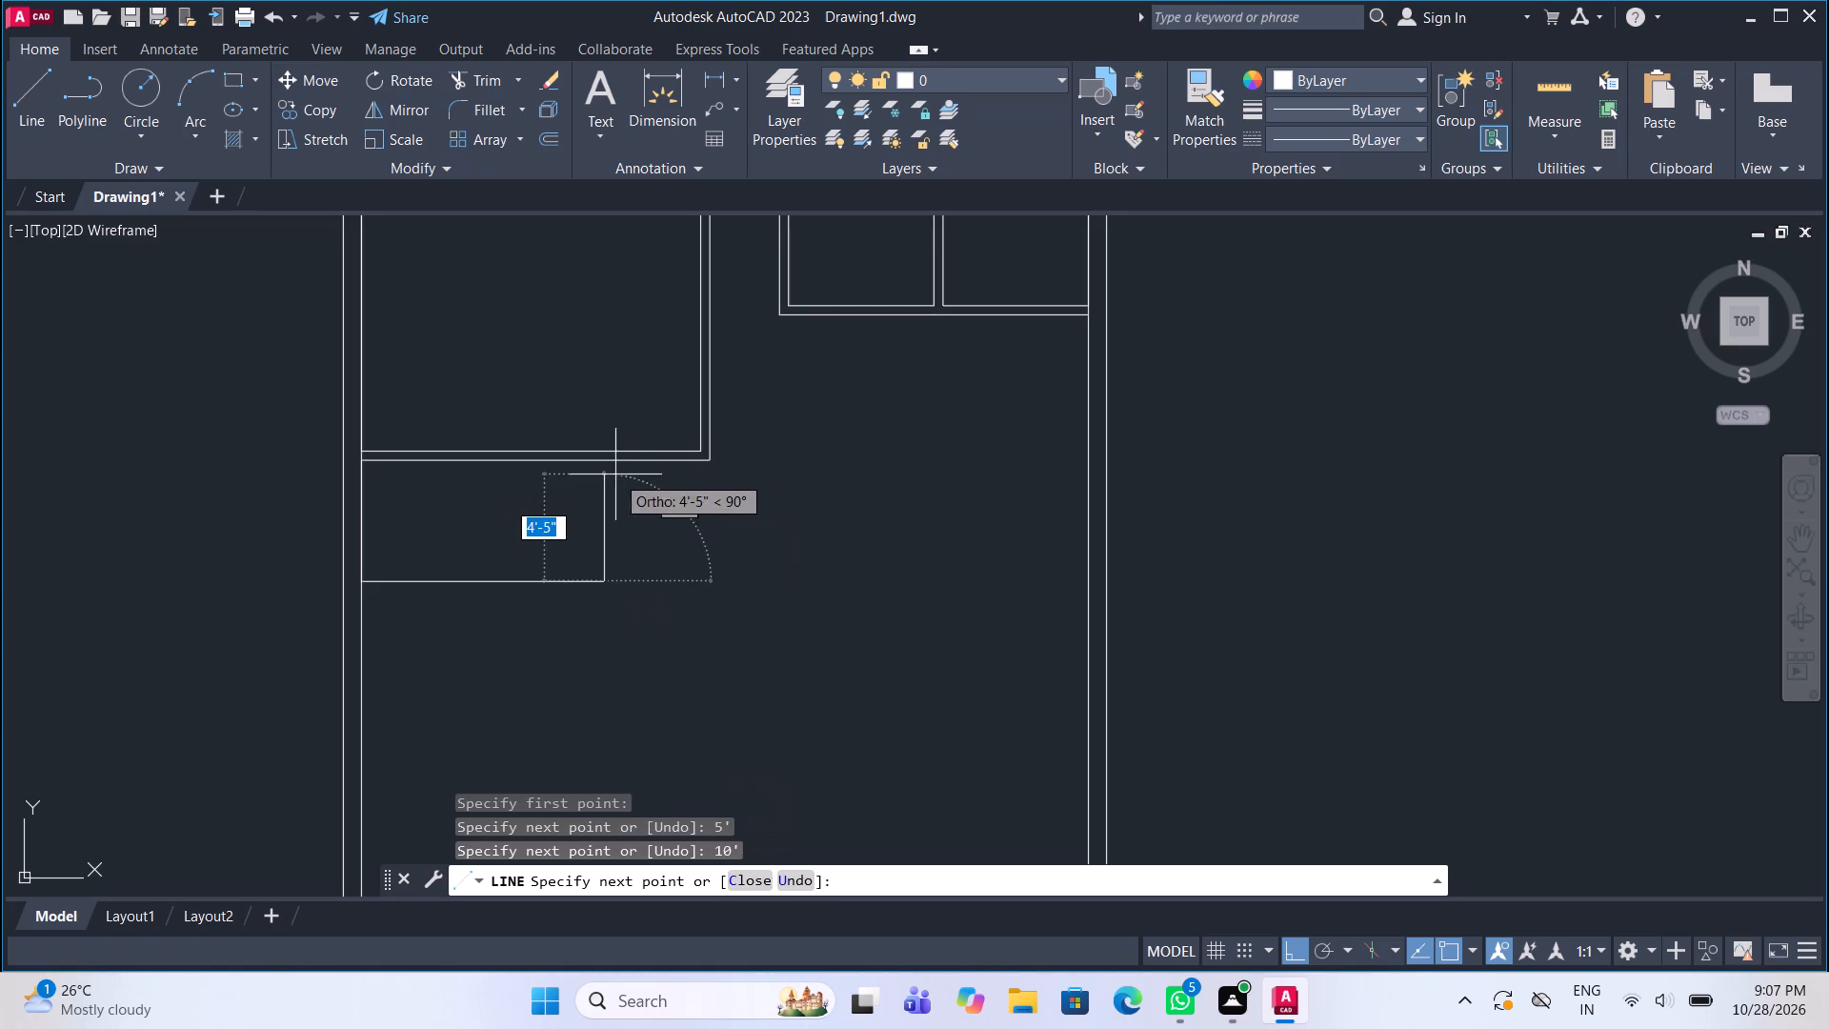
{"action": "left_click", "coordinate": [605, 468]}
{"action": "key", "text": "Escape"}
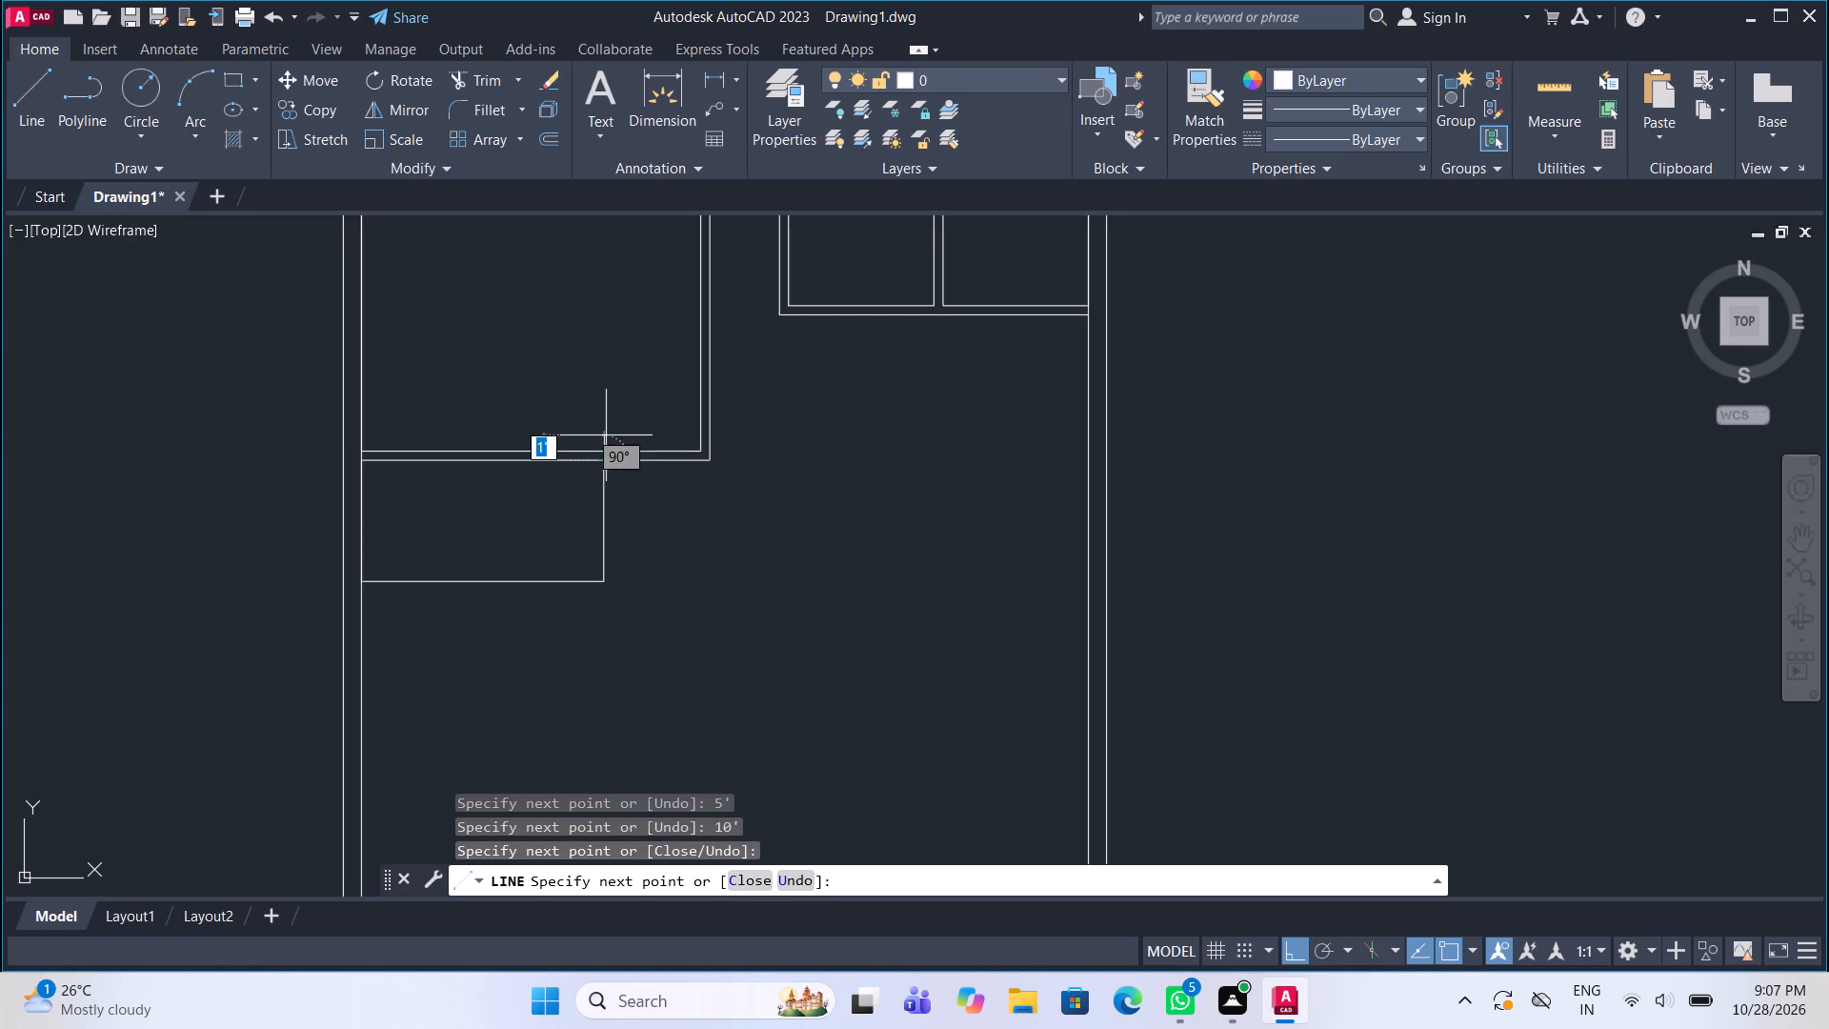
Offset the bottom and right lines of the 10' by 5' room 4.5" outward.
{"action": "middle_click_drag", "start_coordinate": [613, 579], "coordinate": [627, 482]}
{"action": "left_click", "coordinate": [639, 540]}
{"action": "left_click", "coordinate": [559, 448]}
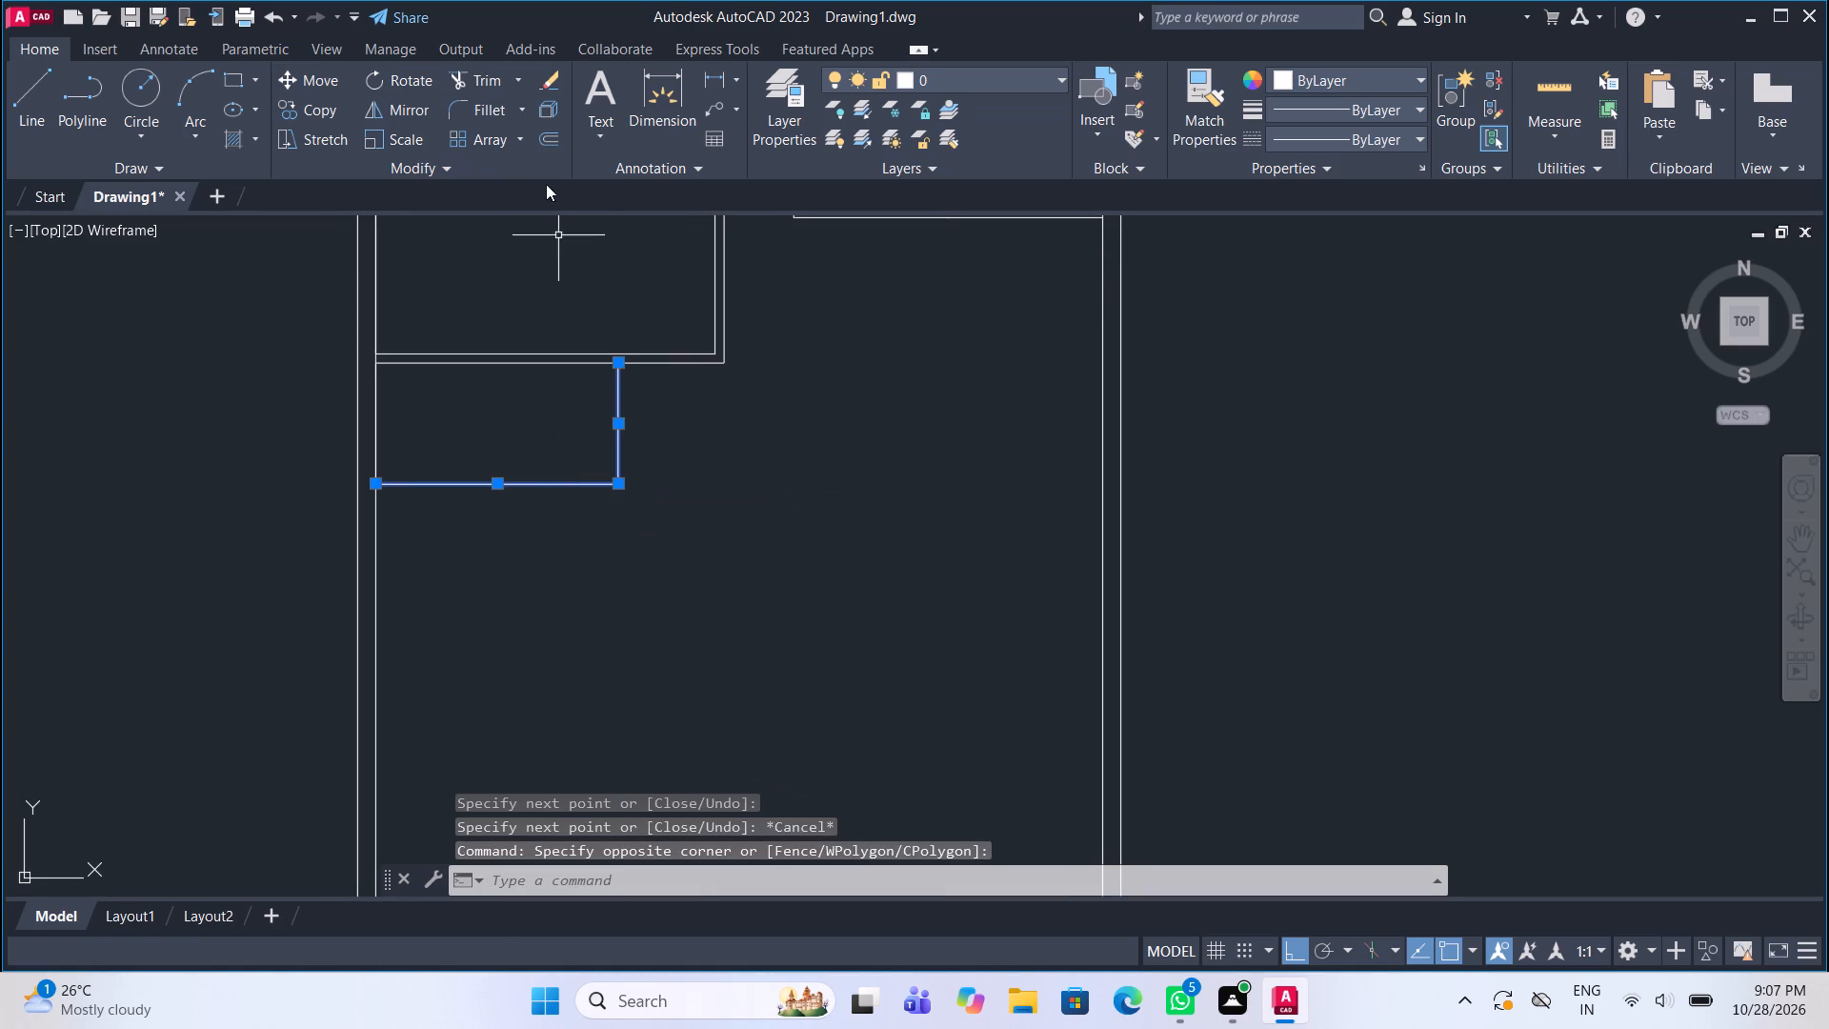
{"action": "left_click", "coordinate": [544, 135]}
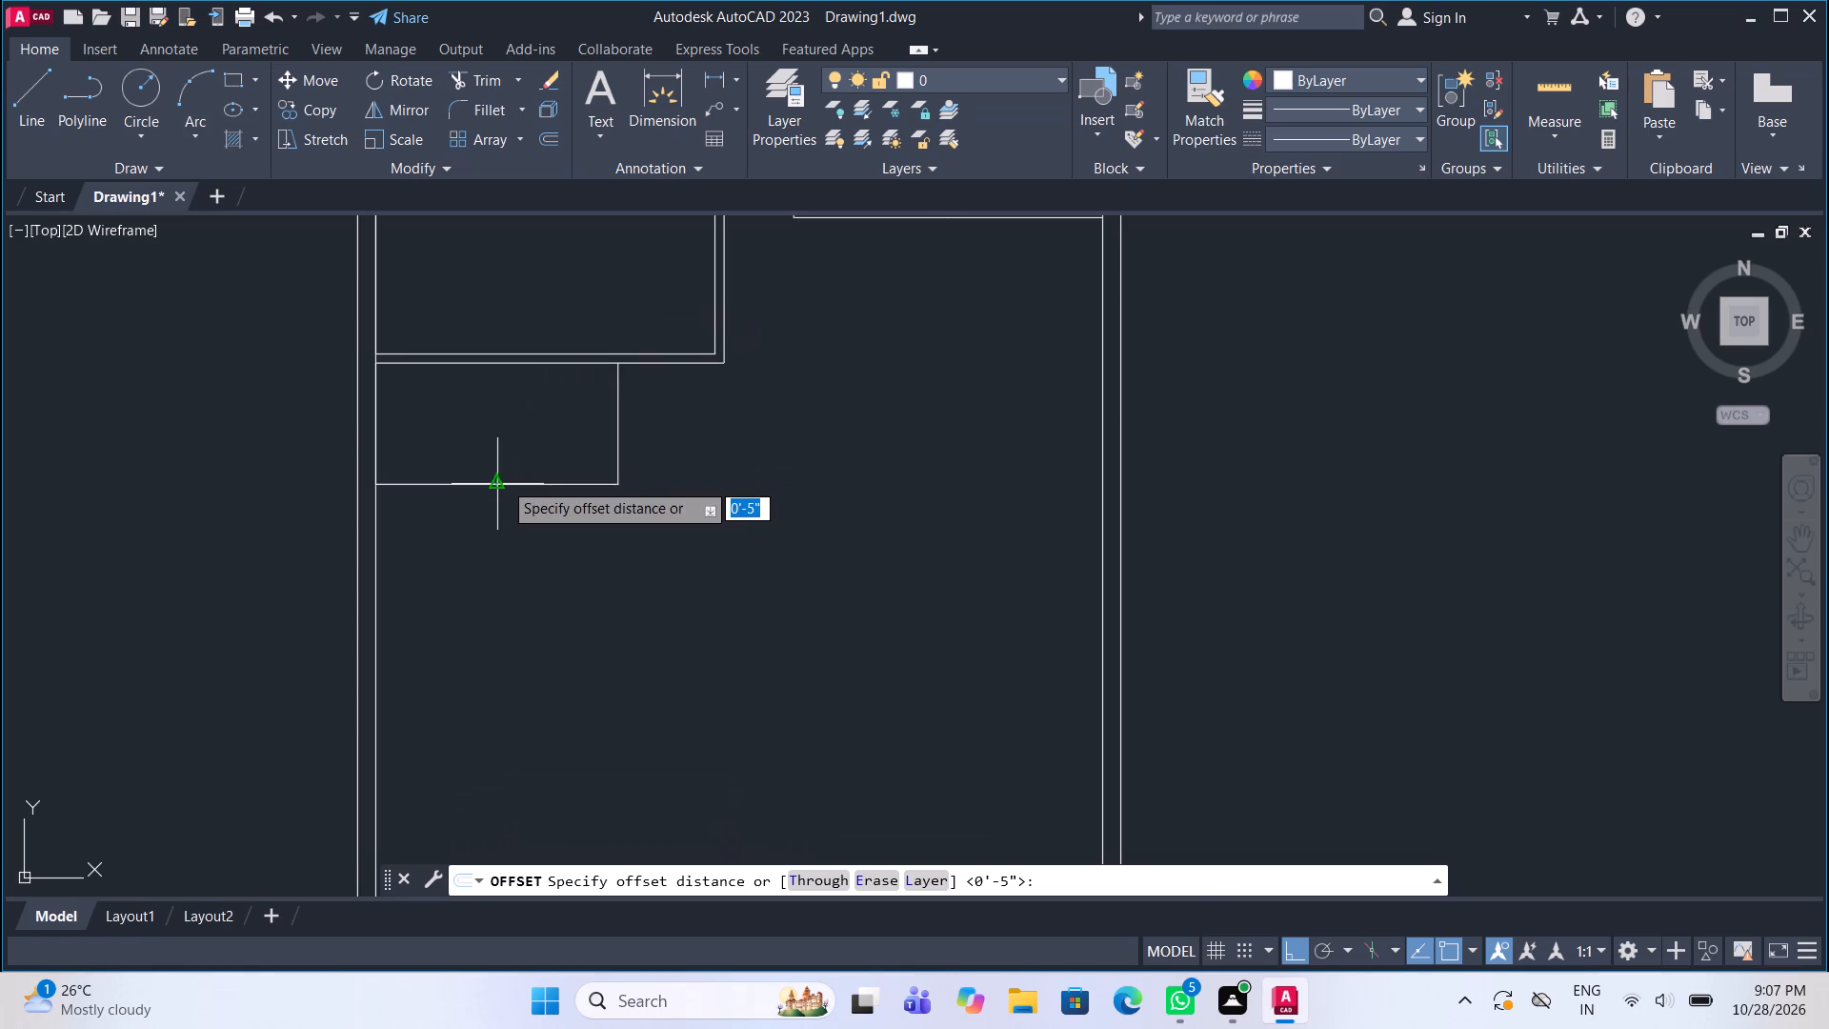
{"action": "left_click", "coordinate": [503, 481]}
{"action": "type", "text": "4.5\""}
{"action": "key", "text": "Return"}
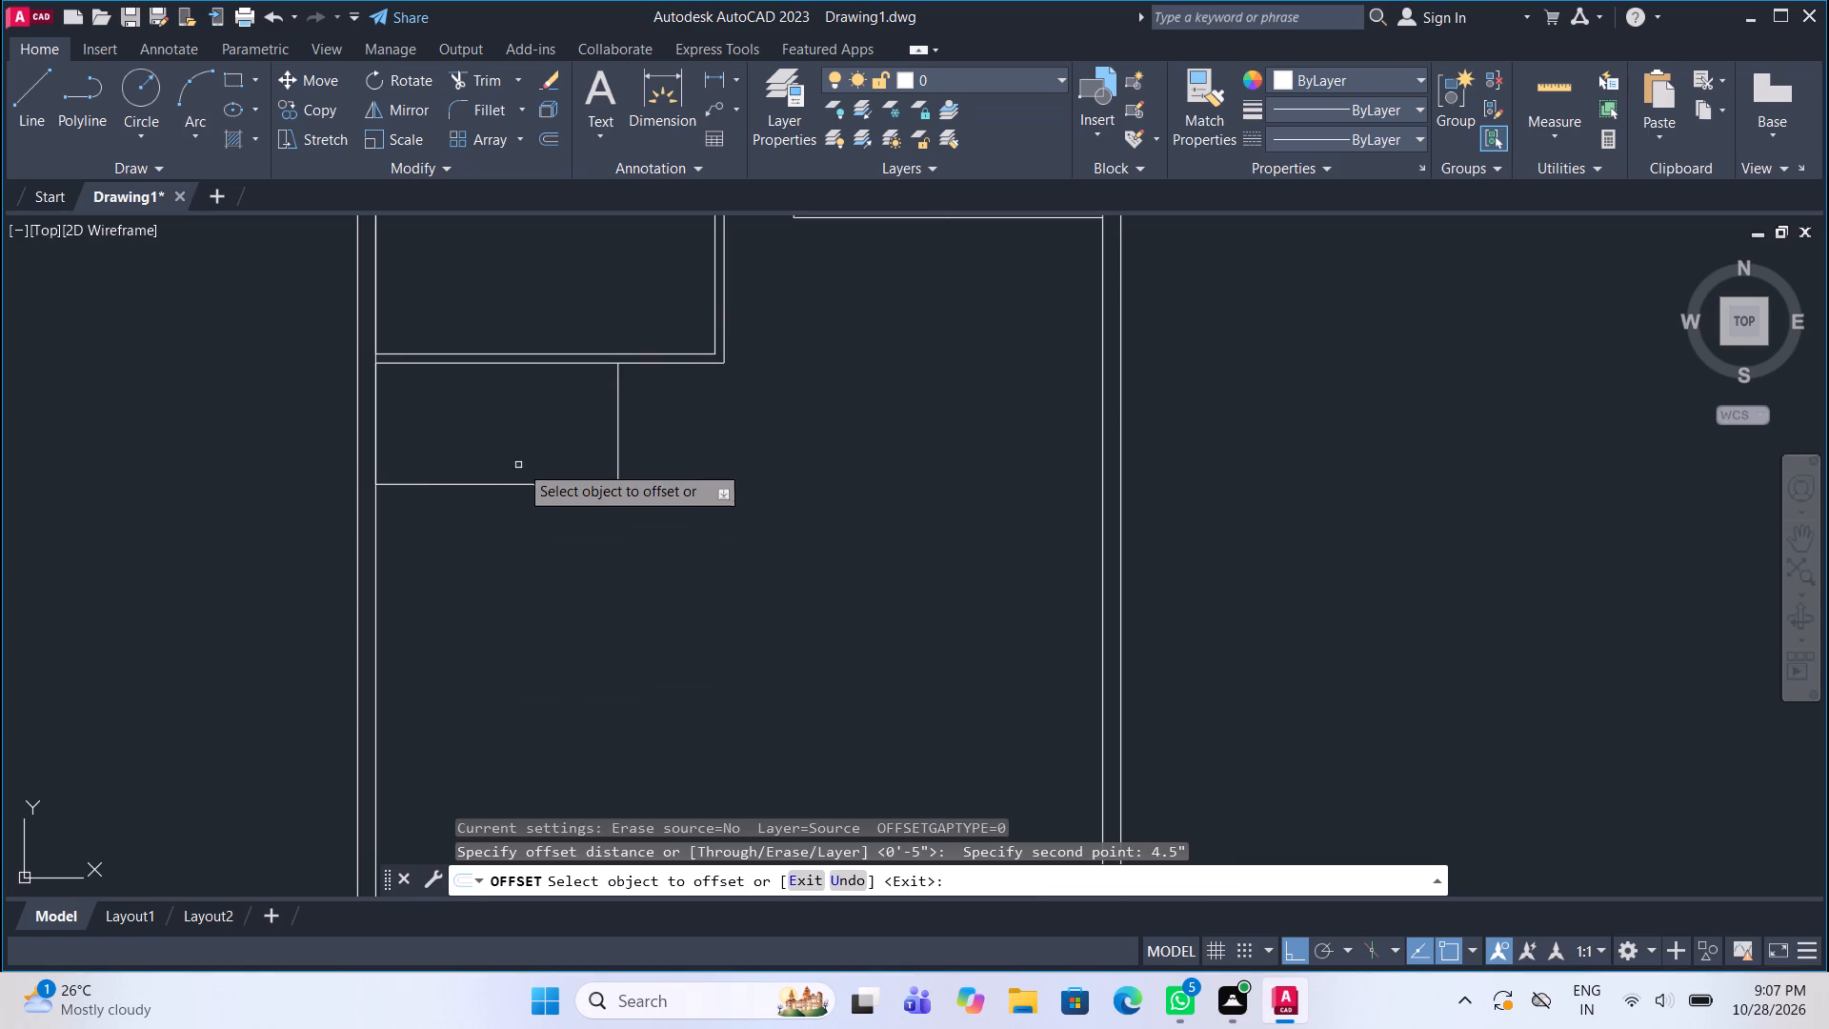
{"action": "left_click", "coordinate": [518, 479]}
{"action": "left_click", "coordinate": [520, 486]}
{"action": "left_click", "coordinate": [520, 512]}
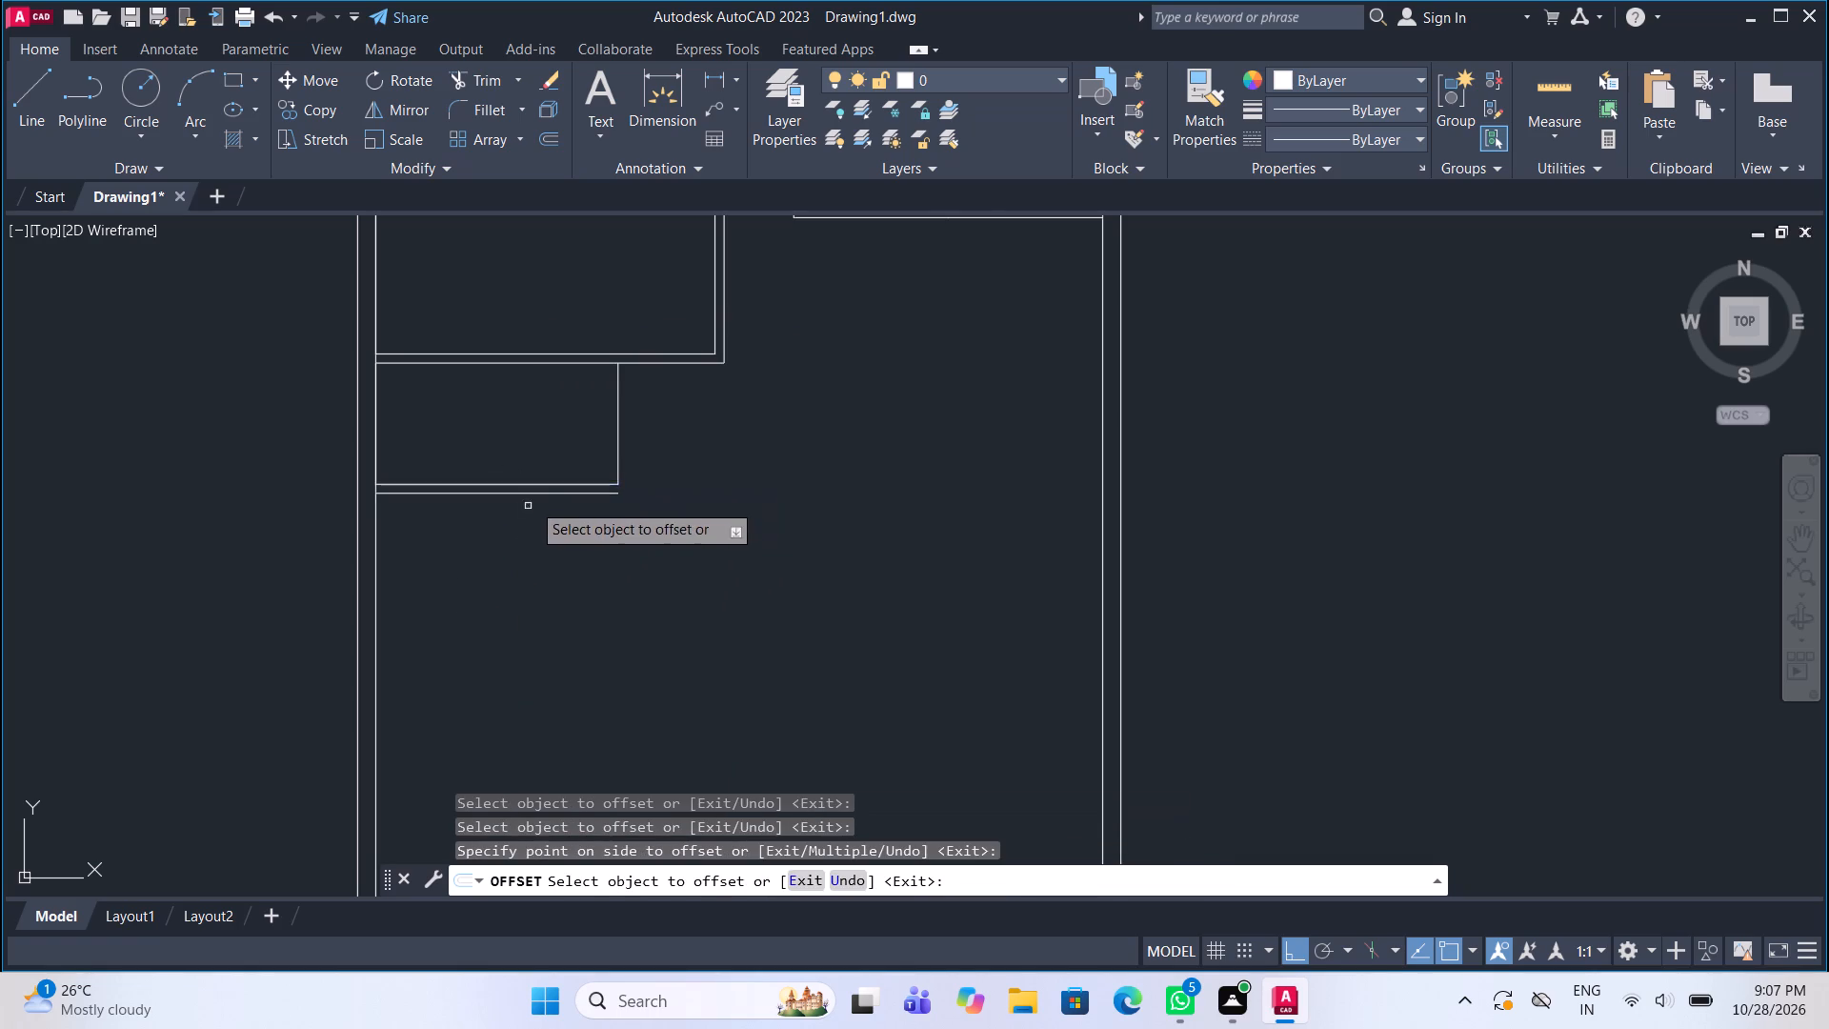
{"action": "left_click", "coordinate": [614, 445]}
{"action": "left_click", "coordinate": [660, 447]}
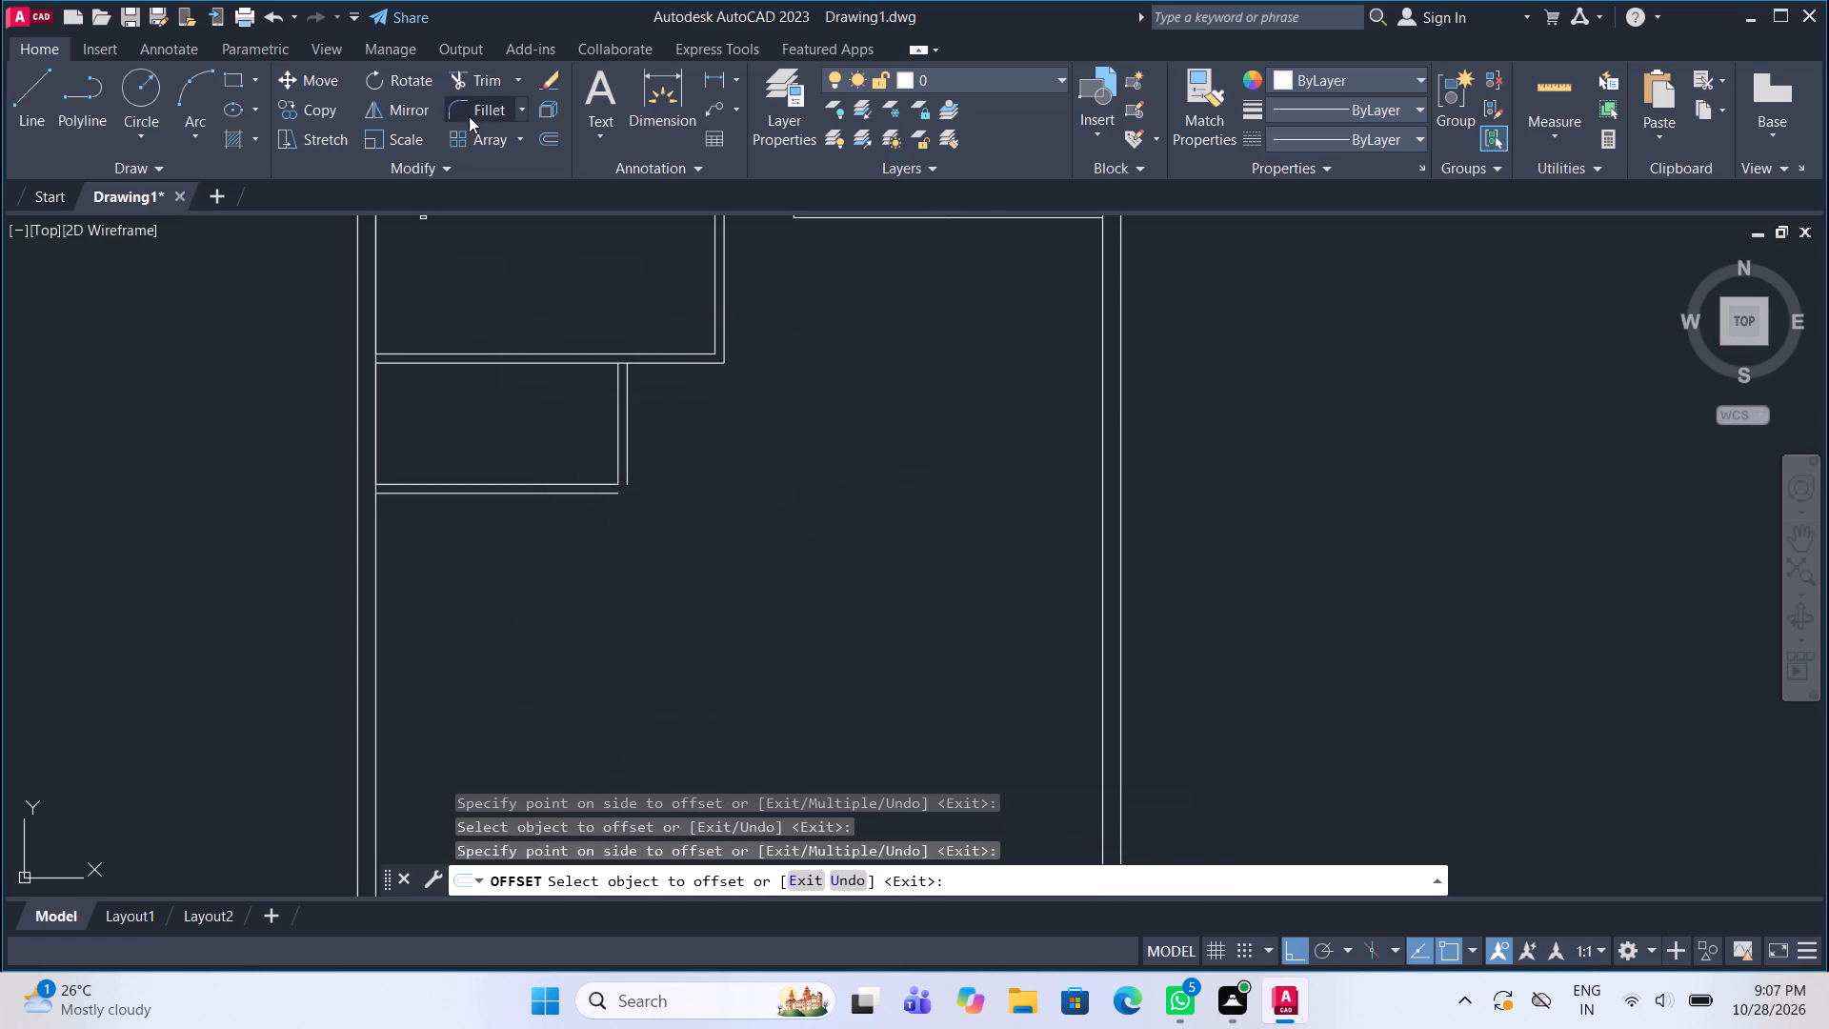
Fillet the two offset lines into a closed corner at the 10' by 5' room's lower right.
{"action": "left_click", "coordinate": [469, 115]}
{"action": "left_click", "coordinate": [612, 495]}
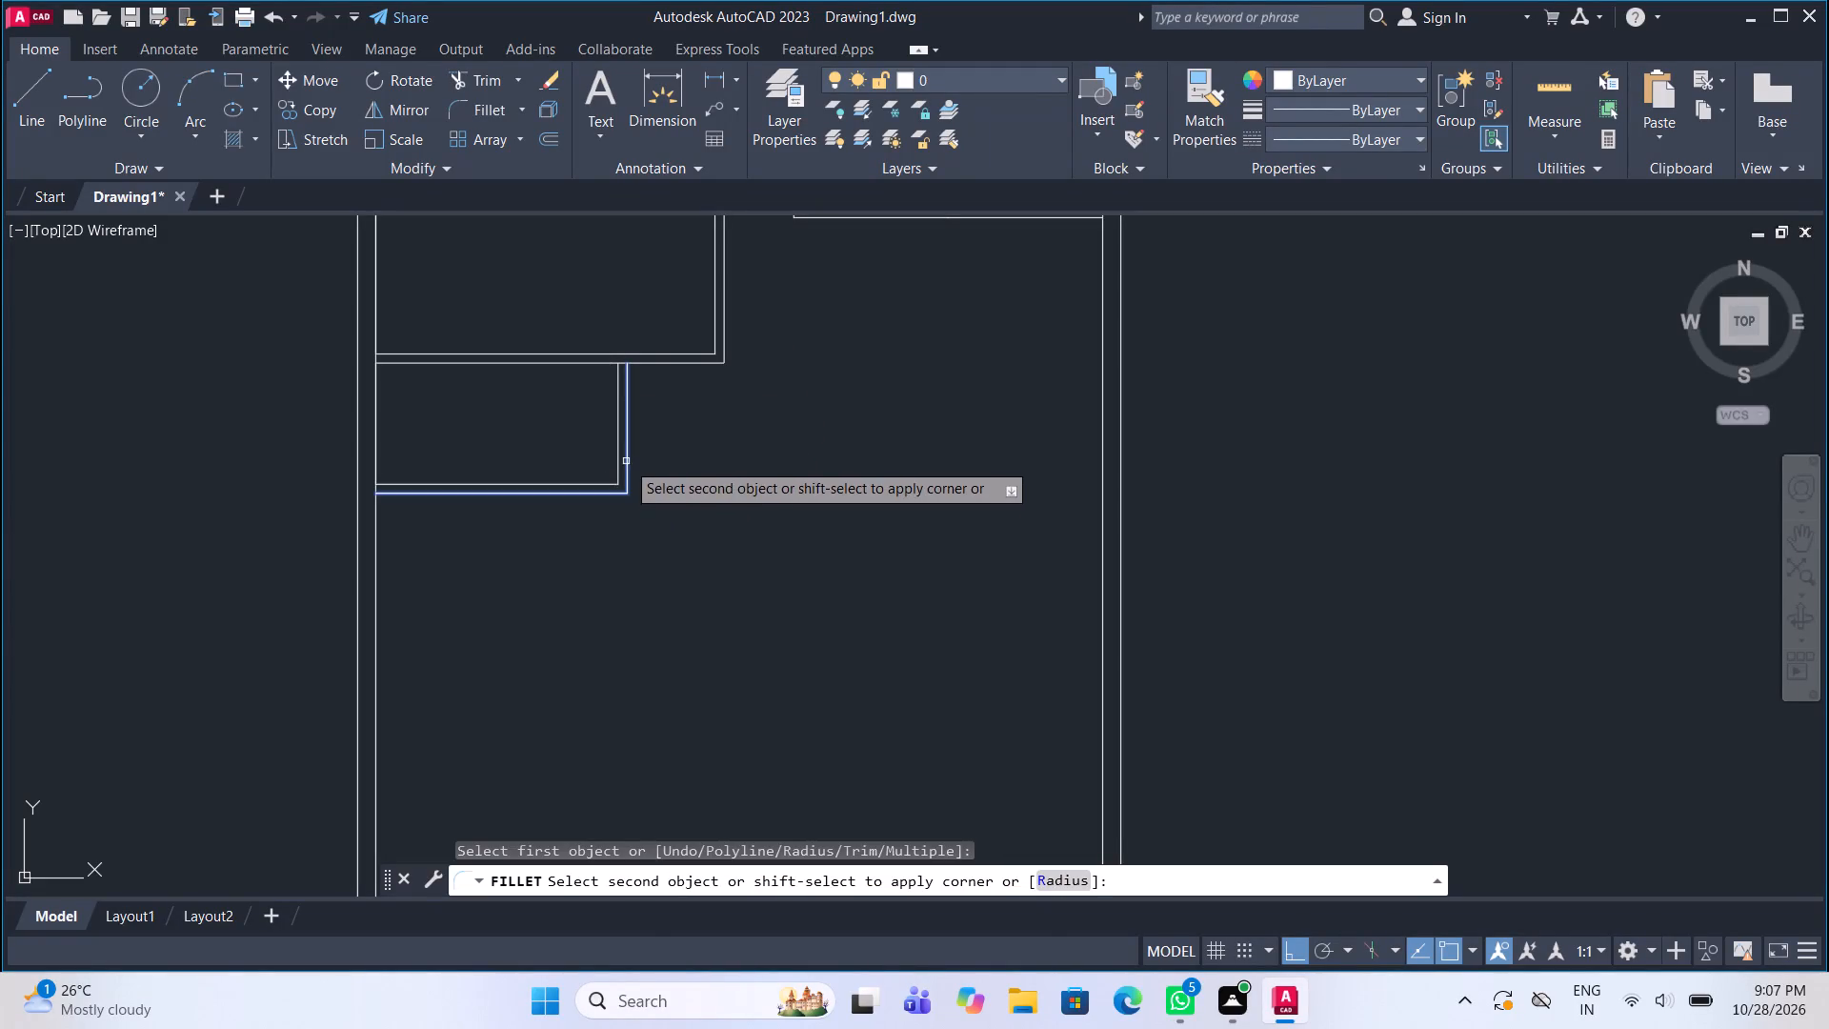
{"action": "left_click", "coordinate": [626, 461]}
Below the 10' by 5' room, draw a second one from its bottom wall along the left outer wall: 5' down, 10' right, and up.
{"action": "left_click", "coordinate": [43, 112]}
{"action": "middle_click_drag", "start_coordinate": [421, 560], "coordinate": [467, 475]}
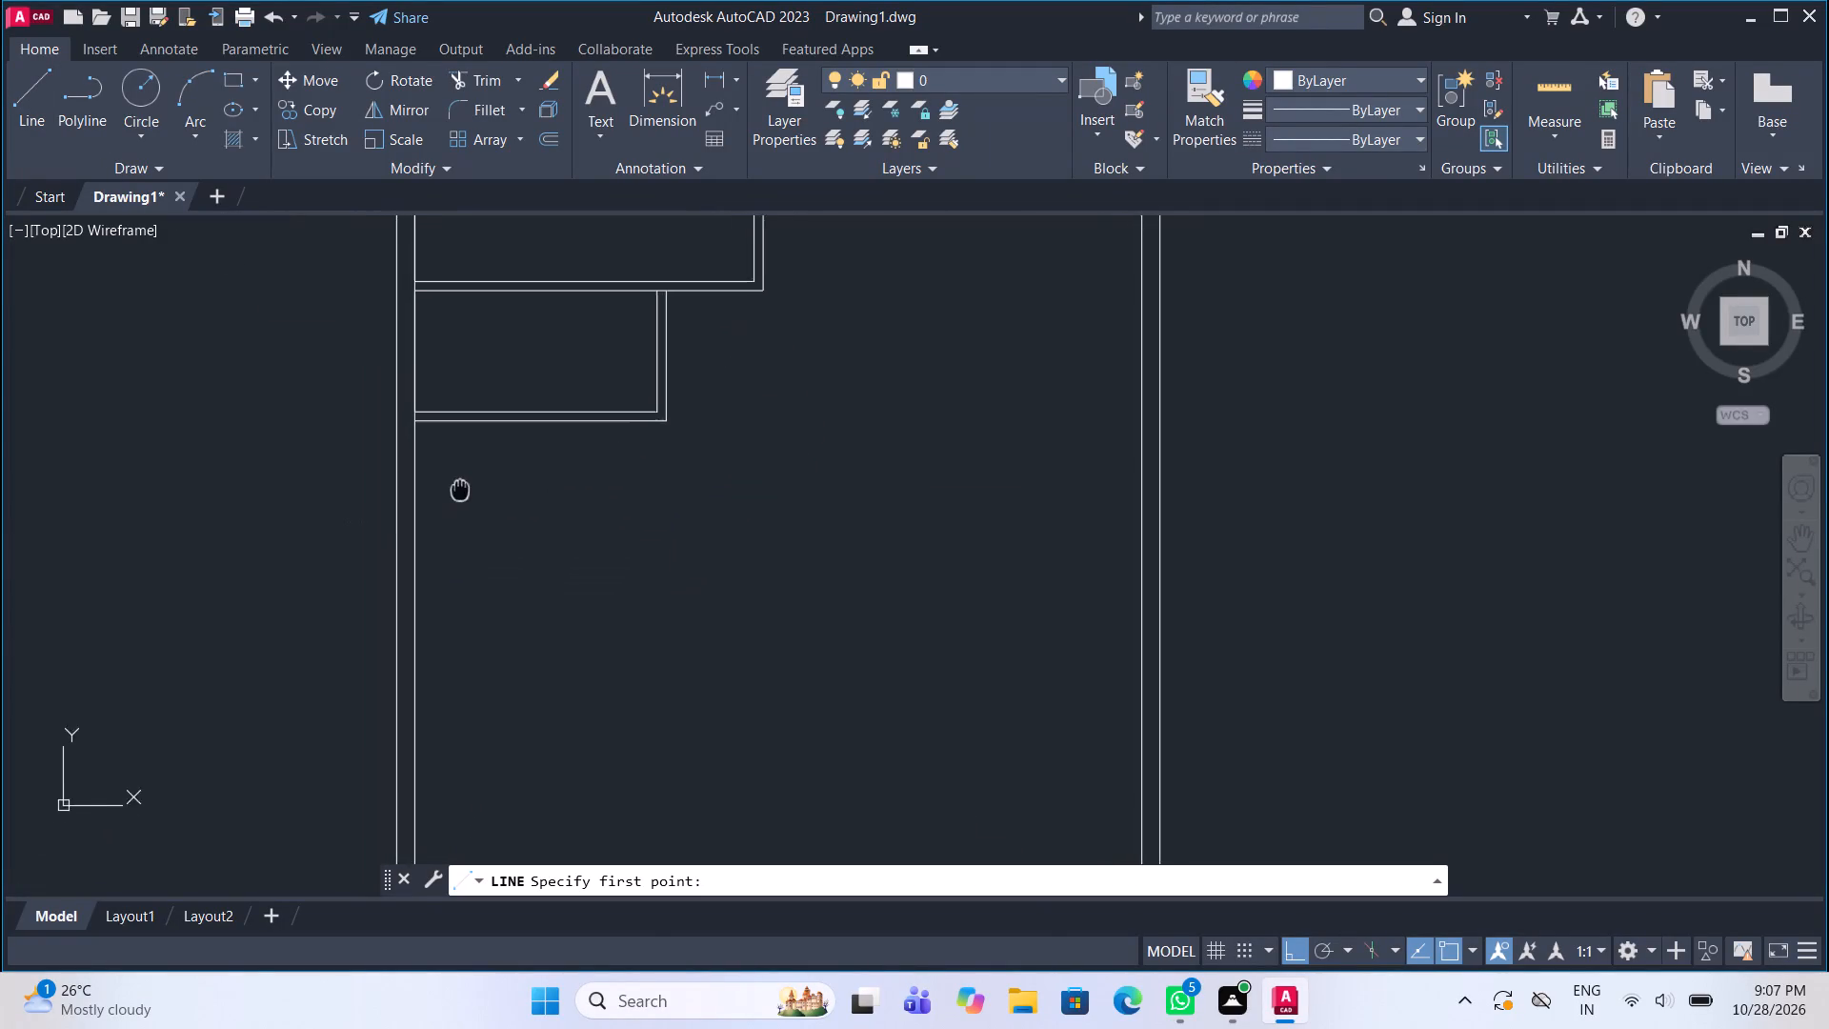
{"action": "middle_click_drag", "start_coordinate": [467, 475], "coordinate": [476, 444]}
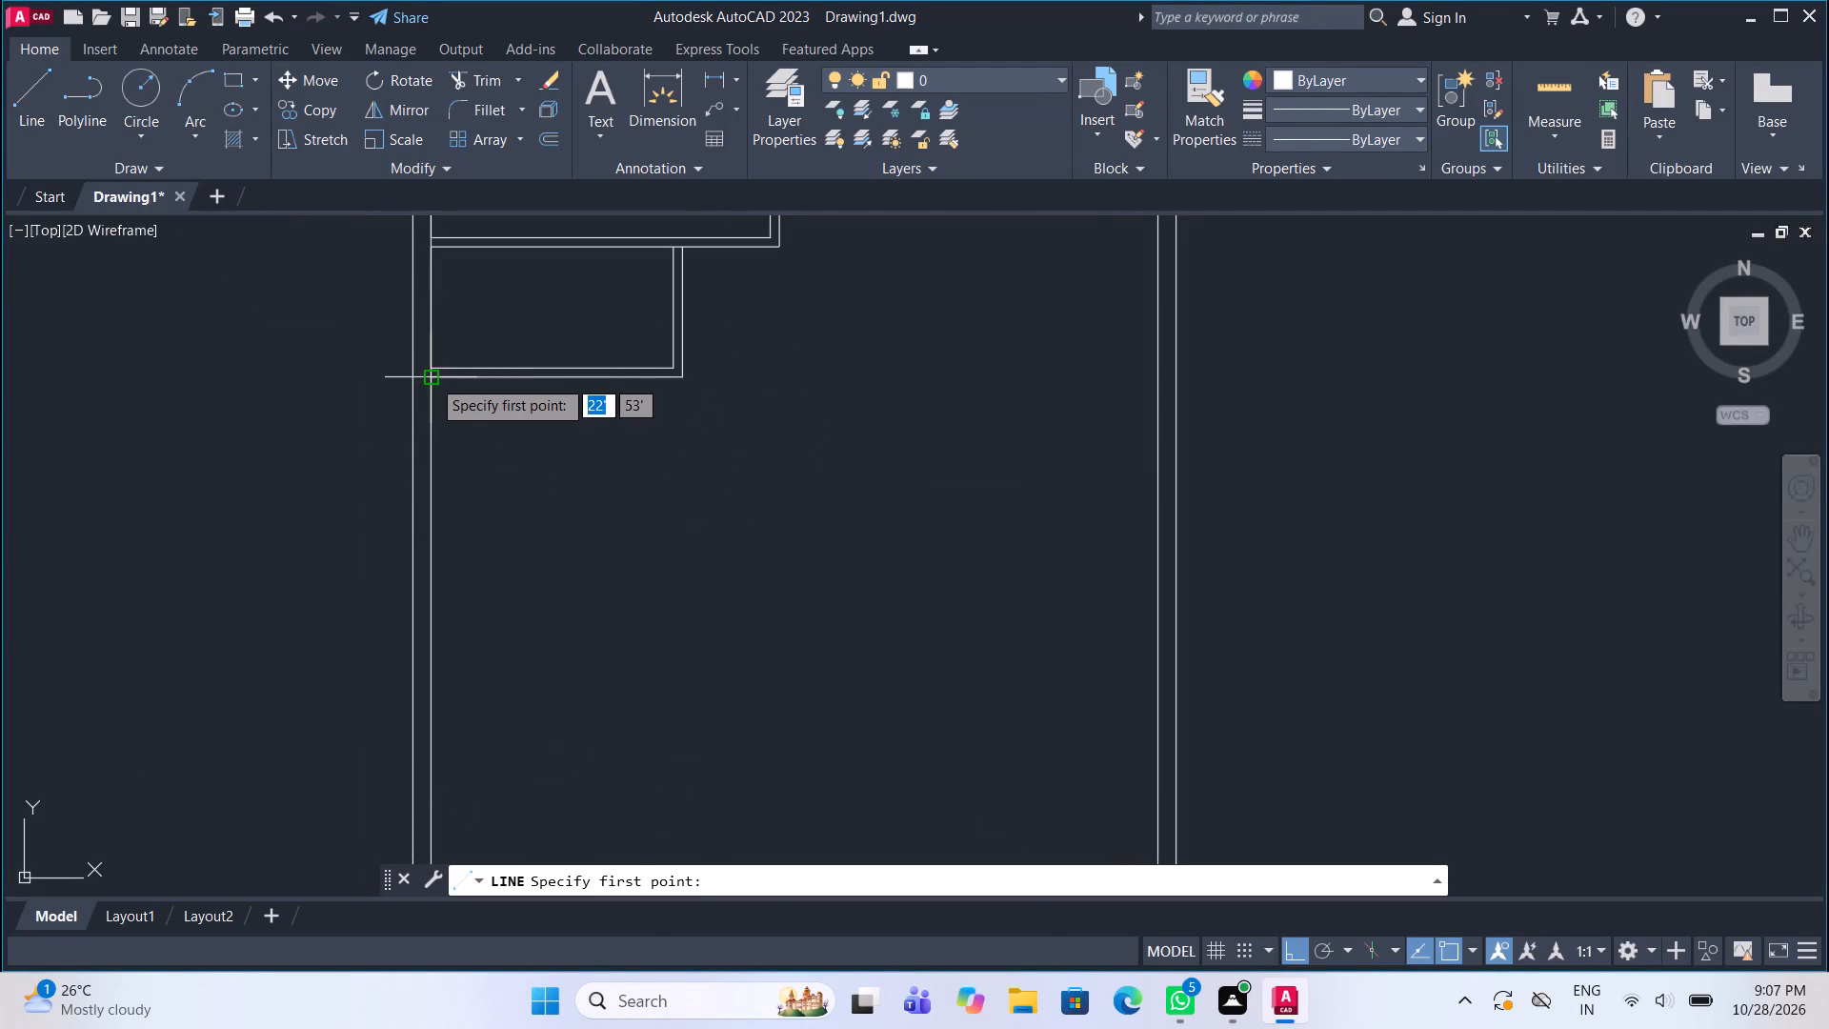
{"action": "left_click", "coordinate": [432, 377]}
{"action": "type", "text": "5'"}
{"action": "key", "text": "Return"}
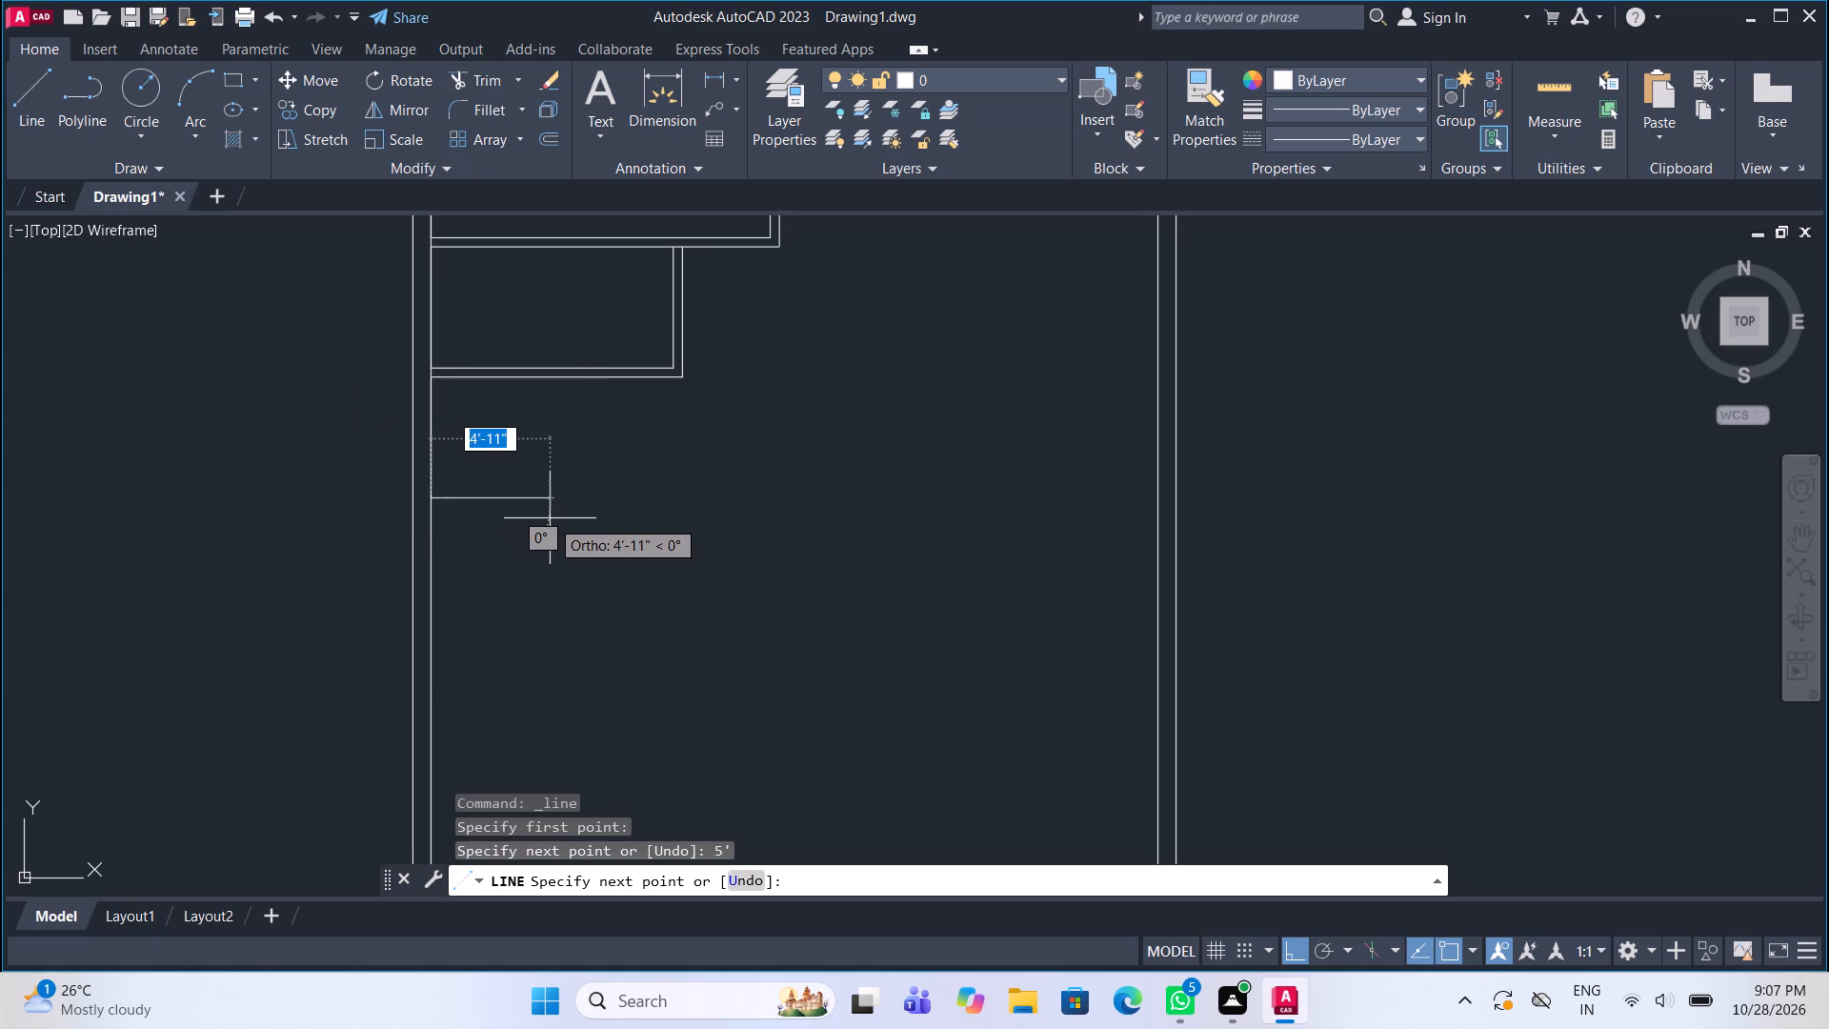
{"action": "type", "text": "10'"}
{"action": "key", "text": "Return"}
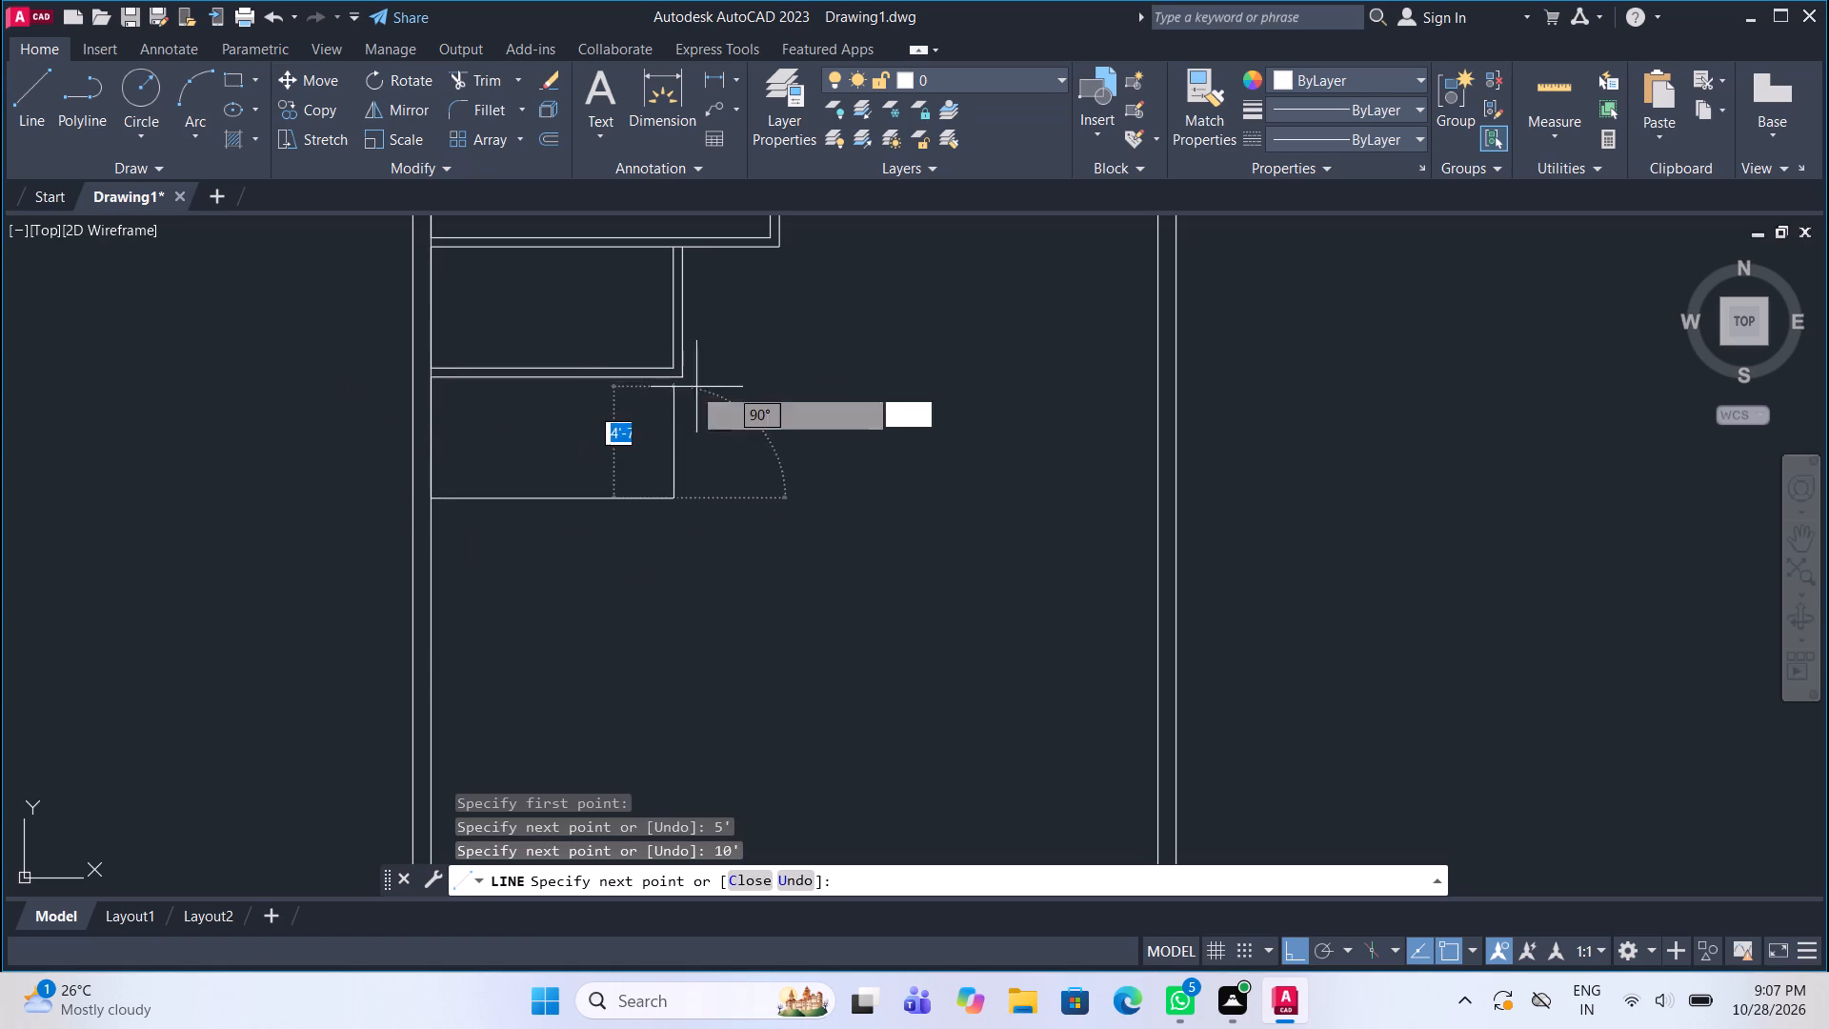
{"action": "left_click", "coordinate": [669, 377]}
{"action": "key", "text": "Escape"}
Offset the right and bottom lines of the second 10' by 5' room 4.5" outward.
{"action": "left_click", "coordinate": [679, 533]}
{"action": "left_click", "coordinate": [638, 473]}
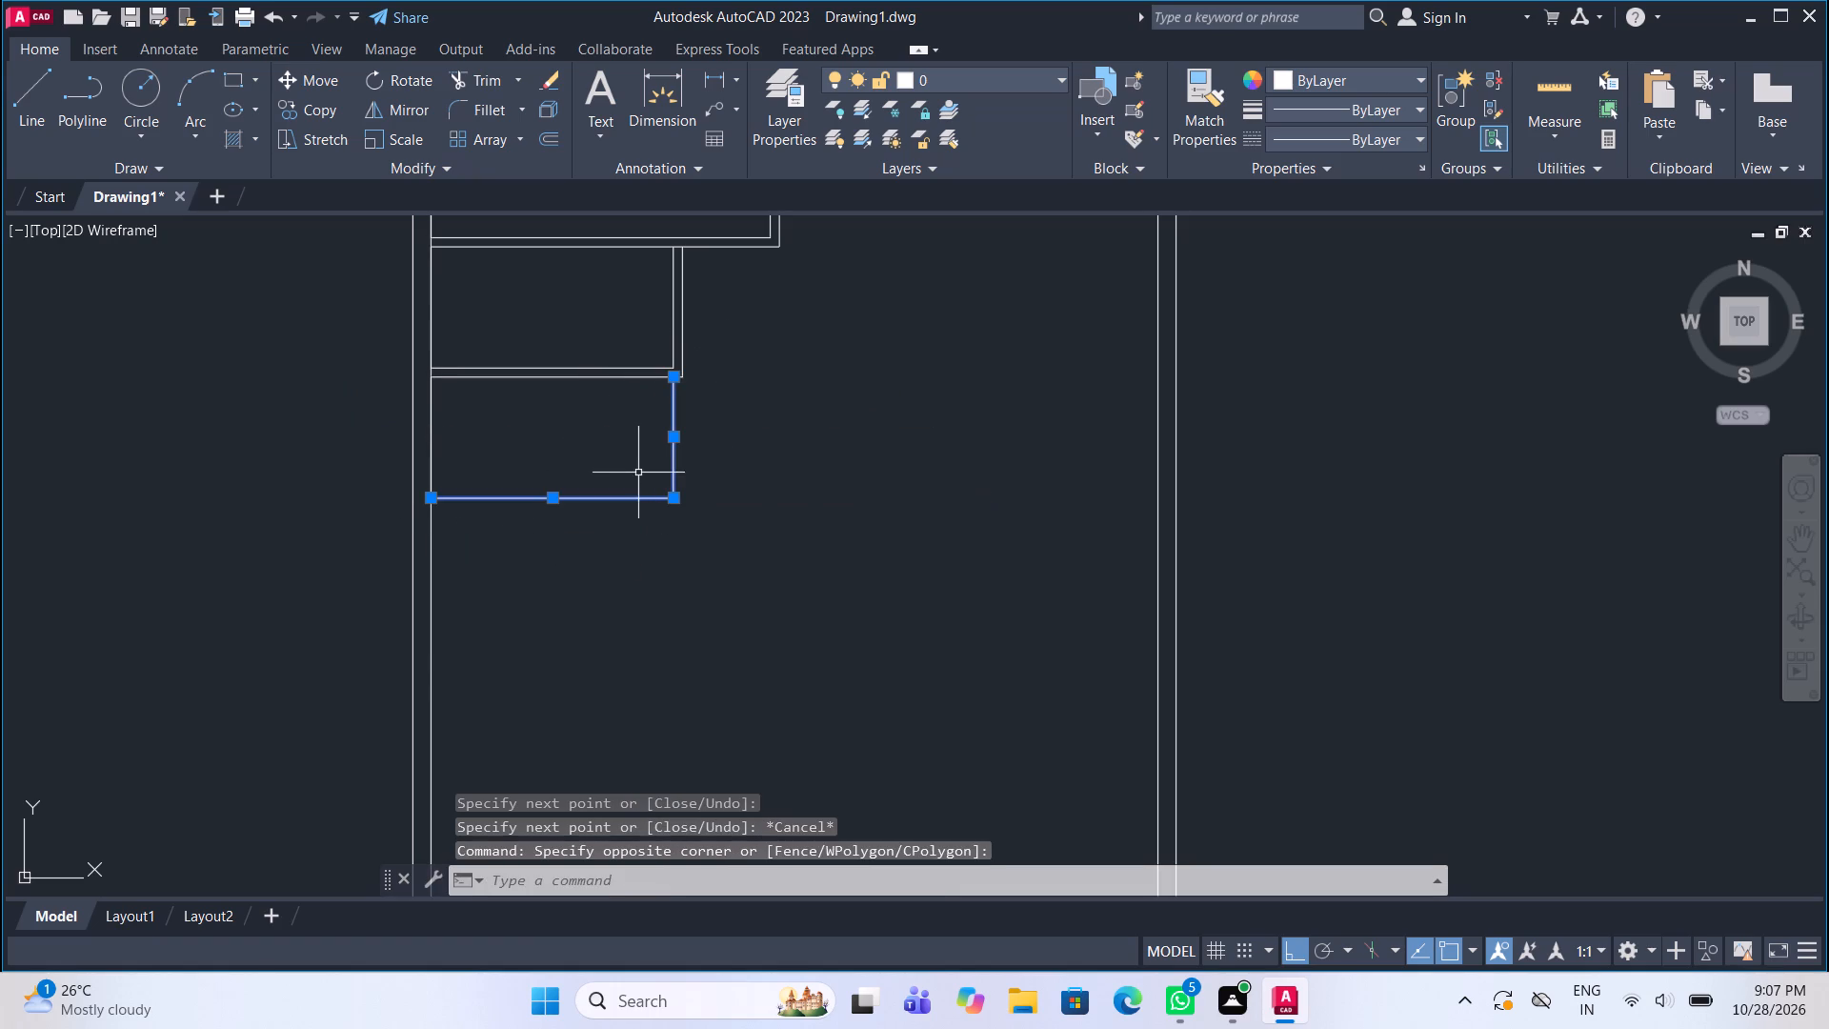
{"action": "left_click", "coordinate": [540, 131]}
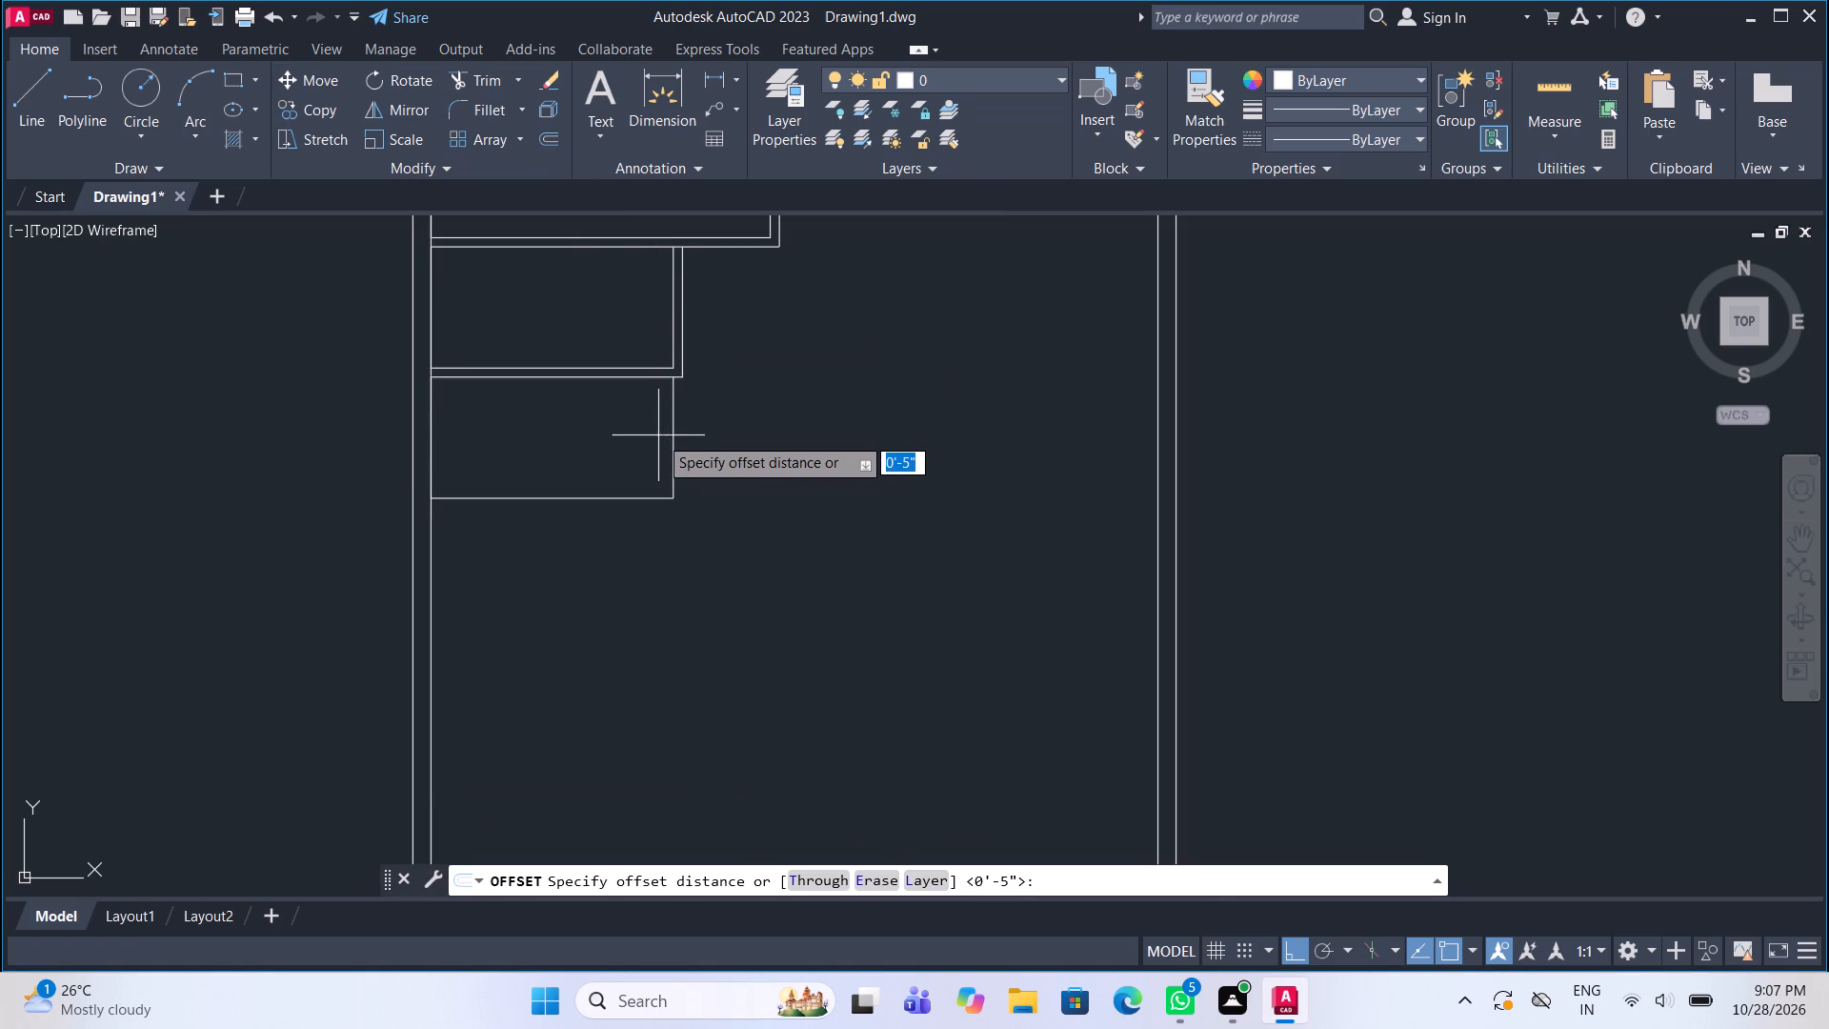
{"action": "left_click", "coordinate": [670, 433]}
{"action": "type", "text": "4.5\""}
{"action": "key", "text": "Return"}
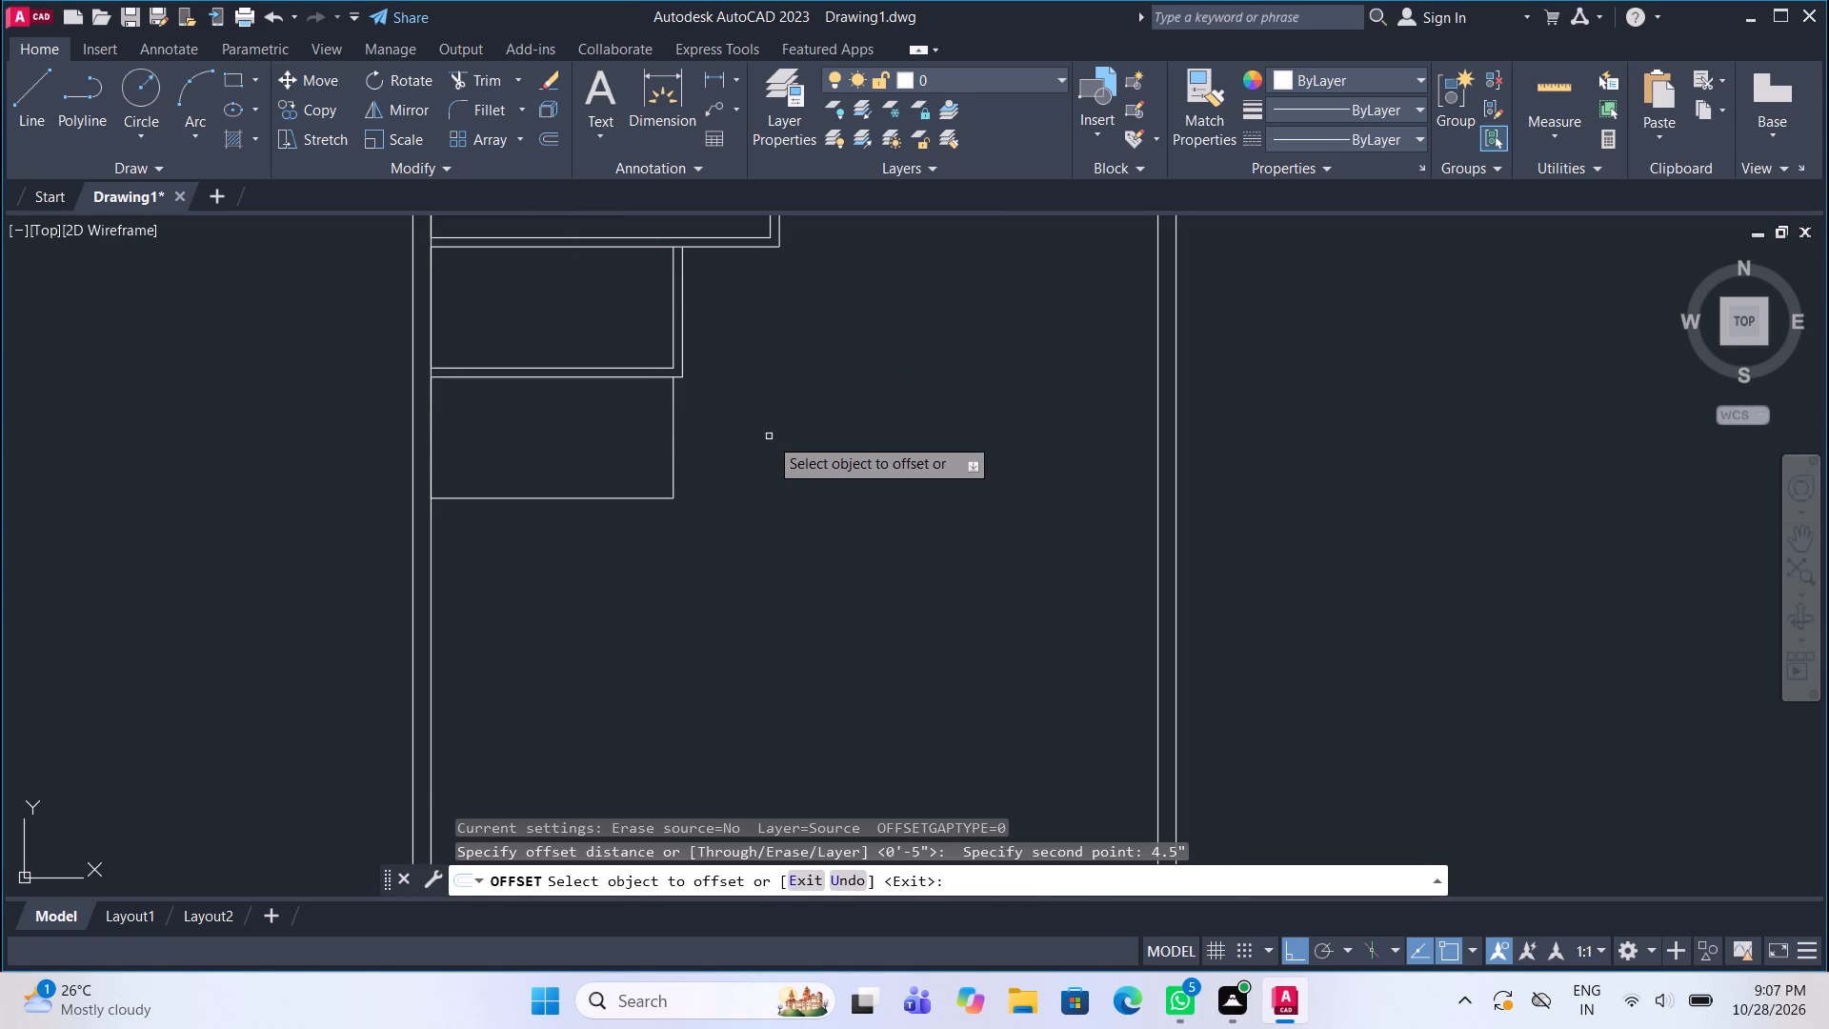
{"action": "left_click", "coordinate": [672, 434]}
{"action": "left_click", "coordinate": [724, 443]}
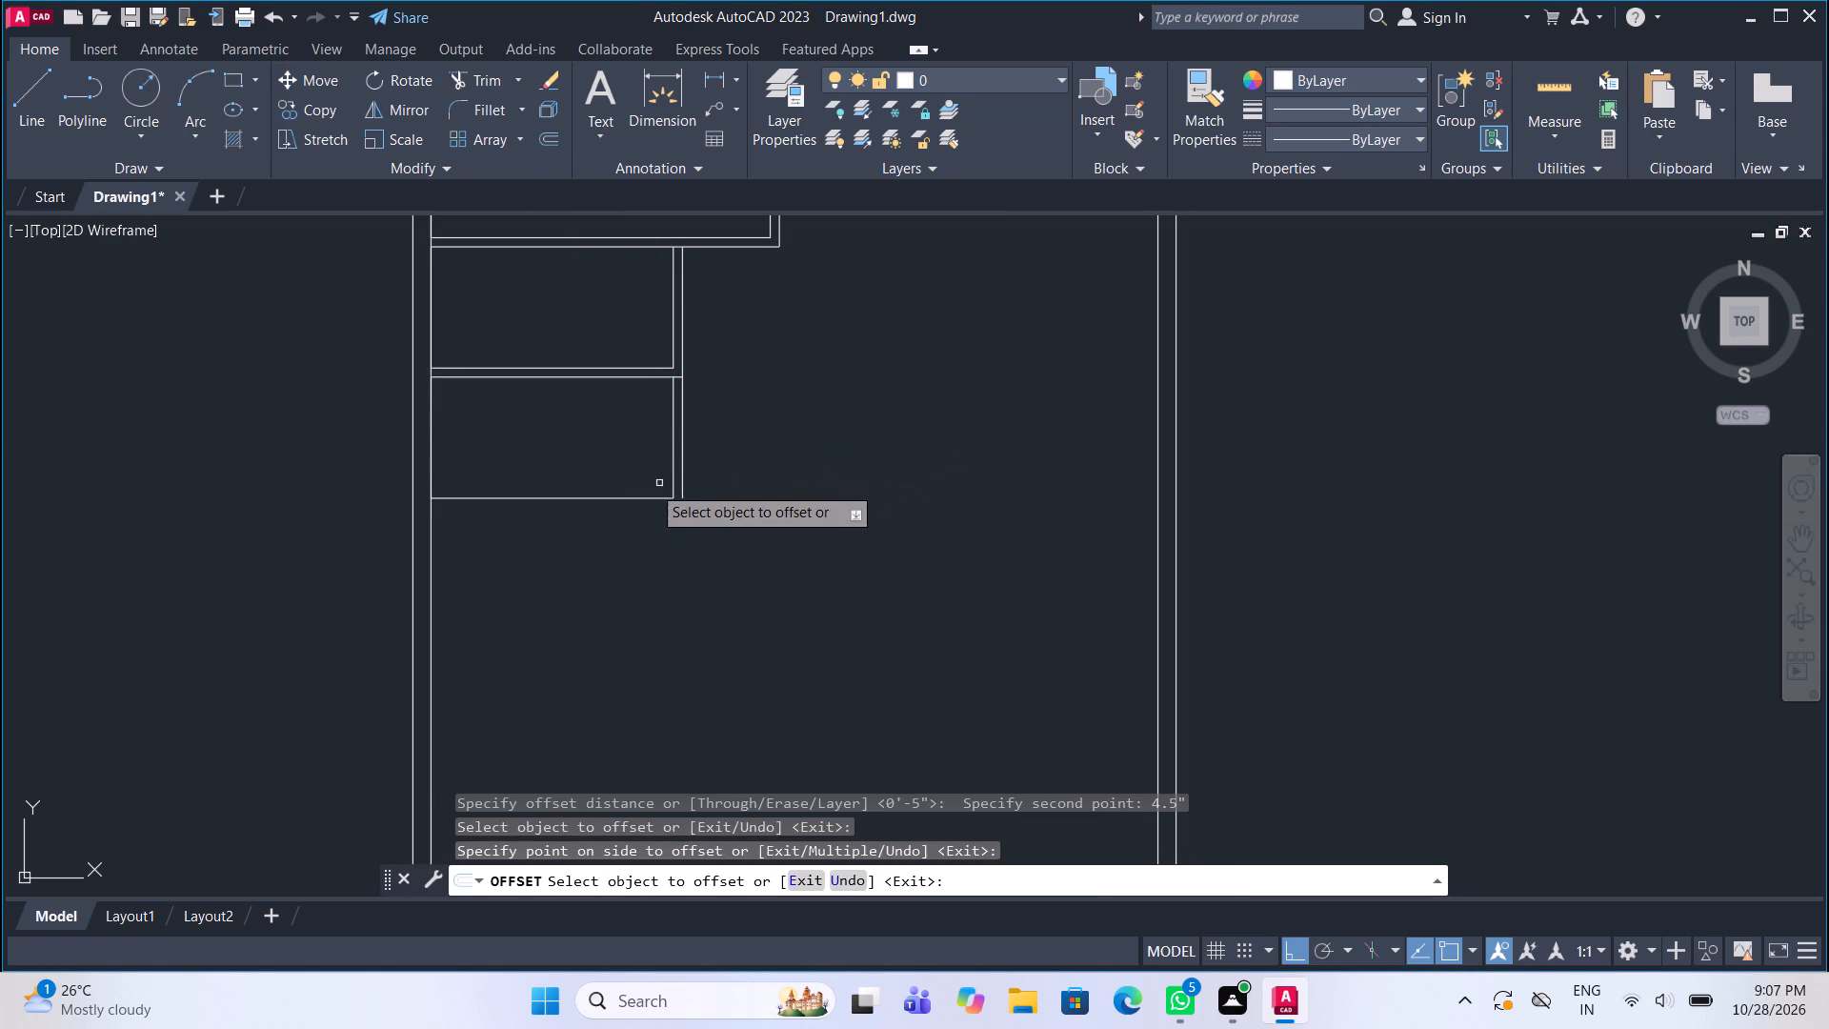
{"action": "left_click", "coordinate": [612, 499]}
{"action": "left_click", "coordinate": [596, 526]}
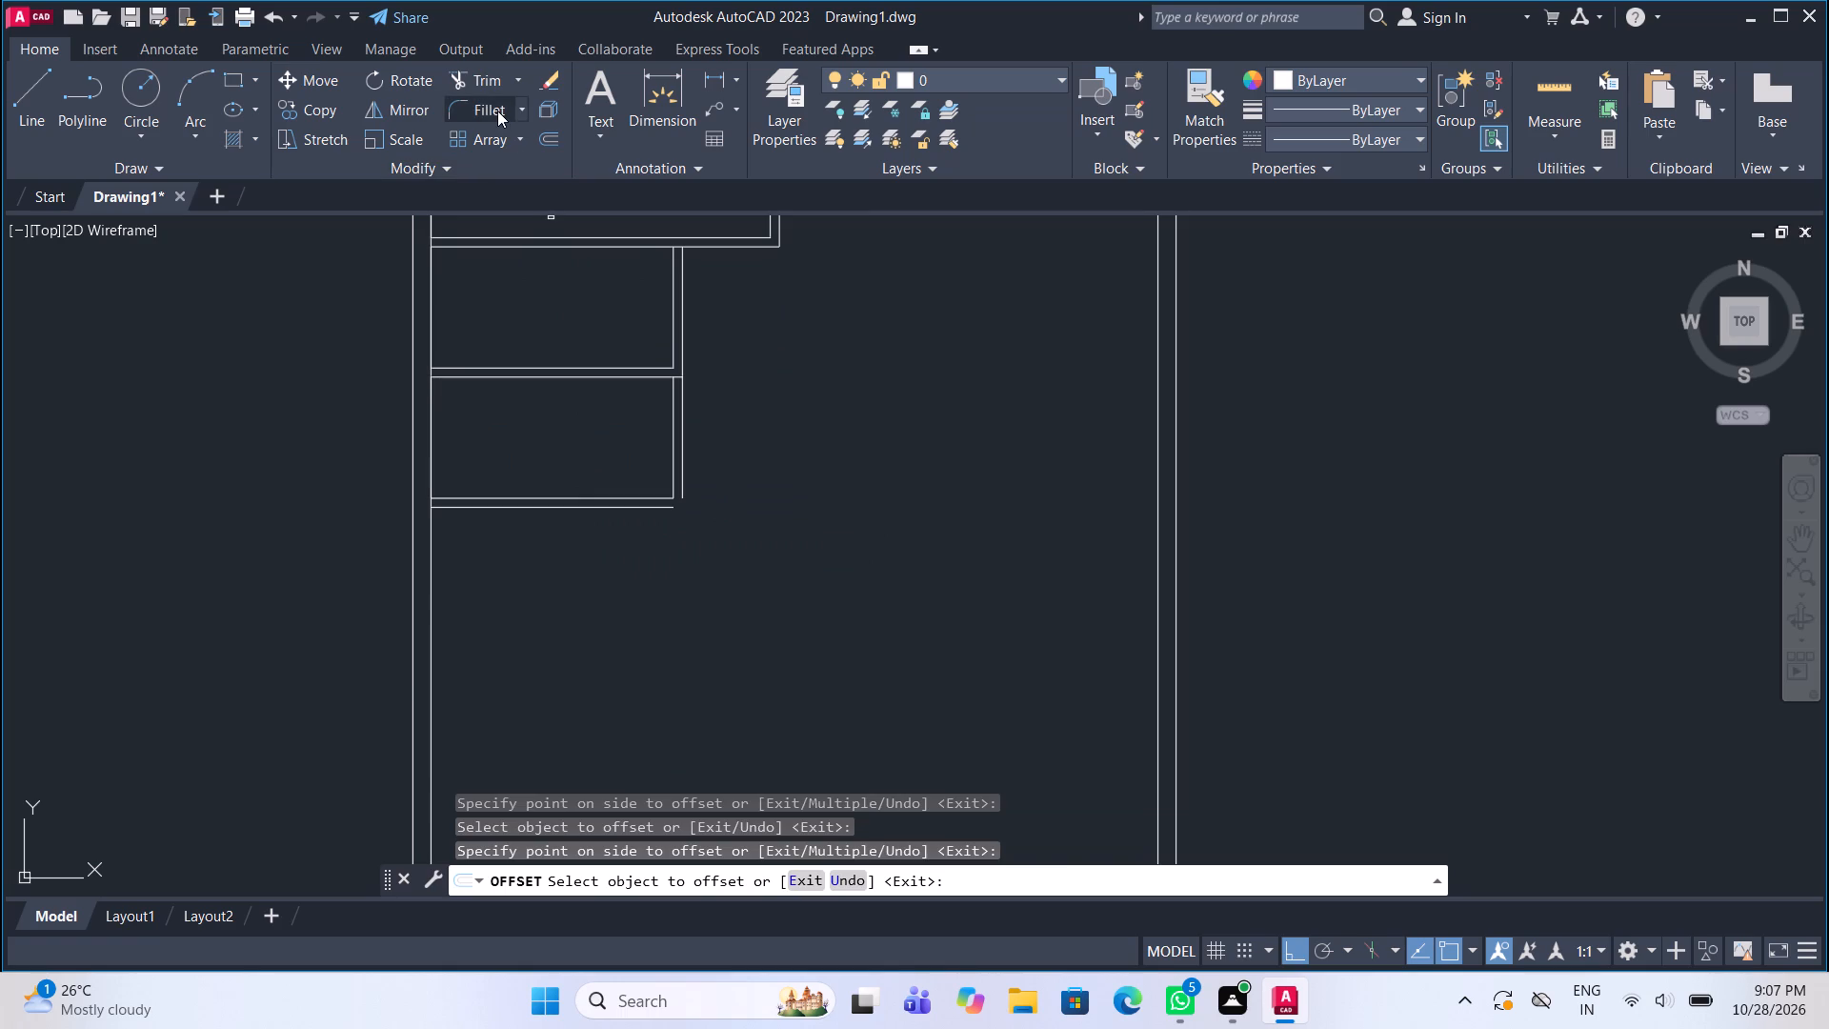
Fillet the two offset lines into a closed corner at the second 10' by 5' room's lower right.
{"action": "left_click", "coordinate": [497, 111]}
{"action": "left_click", "coordinate": [636, 508]}
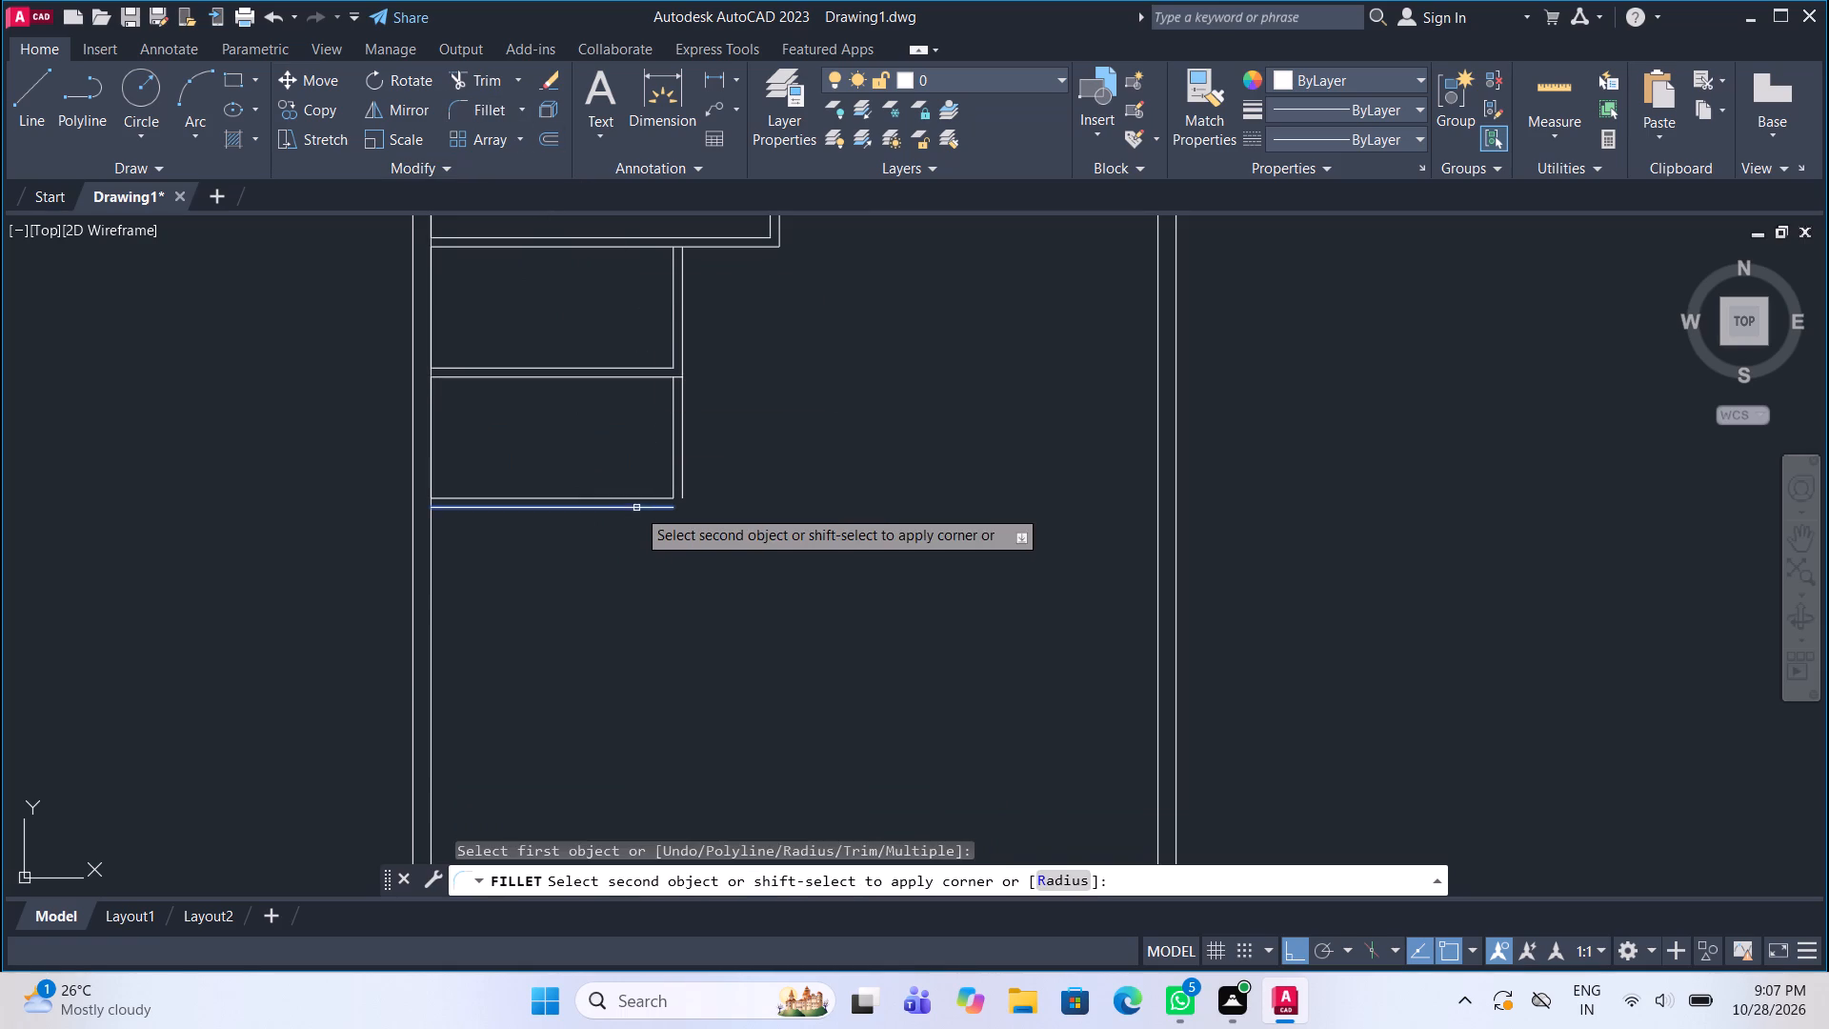
{"action": "left_click", "coordinate": [682, 471]}
From the lower 10' by 5' room's bottom wall at the left outer wall, draw lines 12' down and 14' right.
{"action": "scroll", "coordinate": [666, 404], "scroll_direction": "down", "scroll_amount": 2}
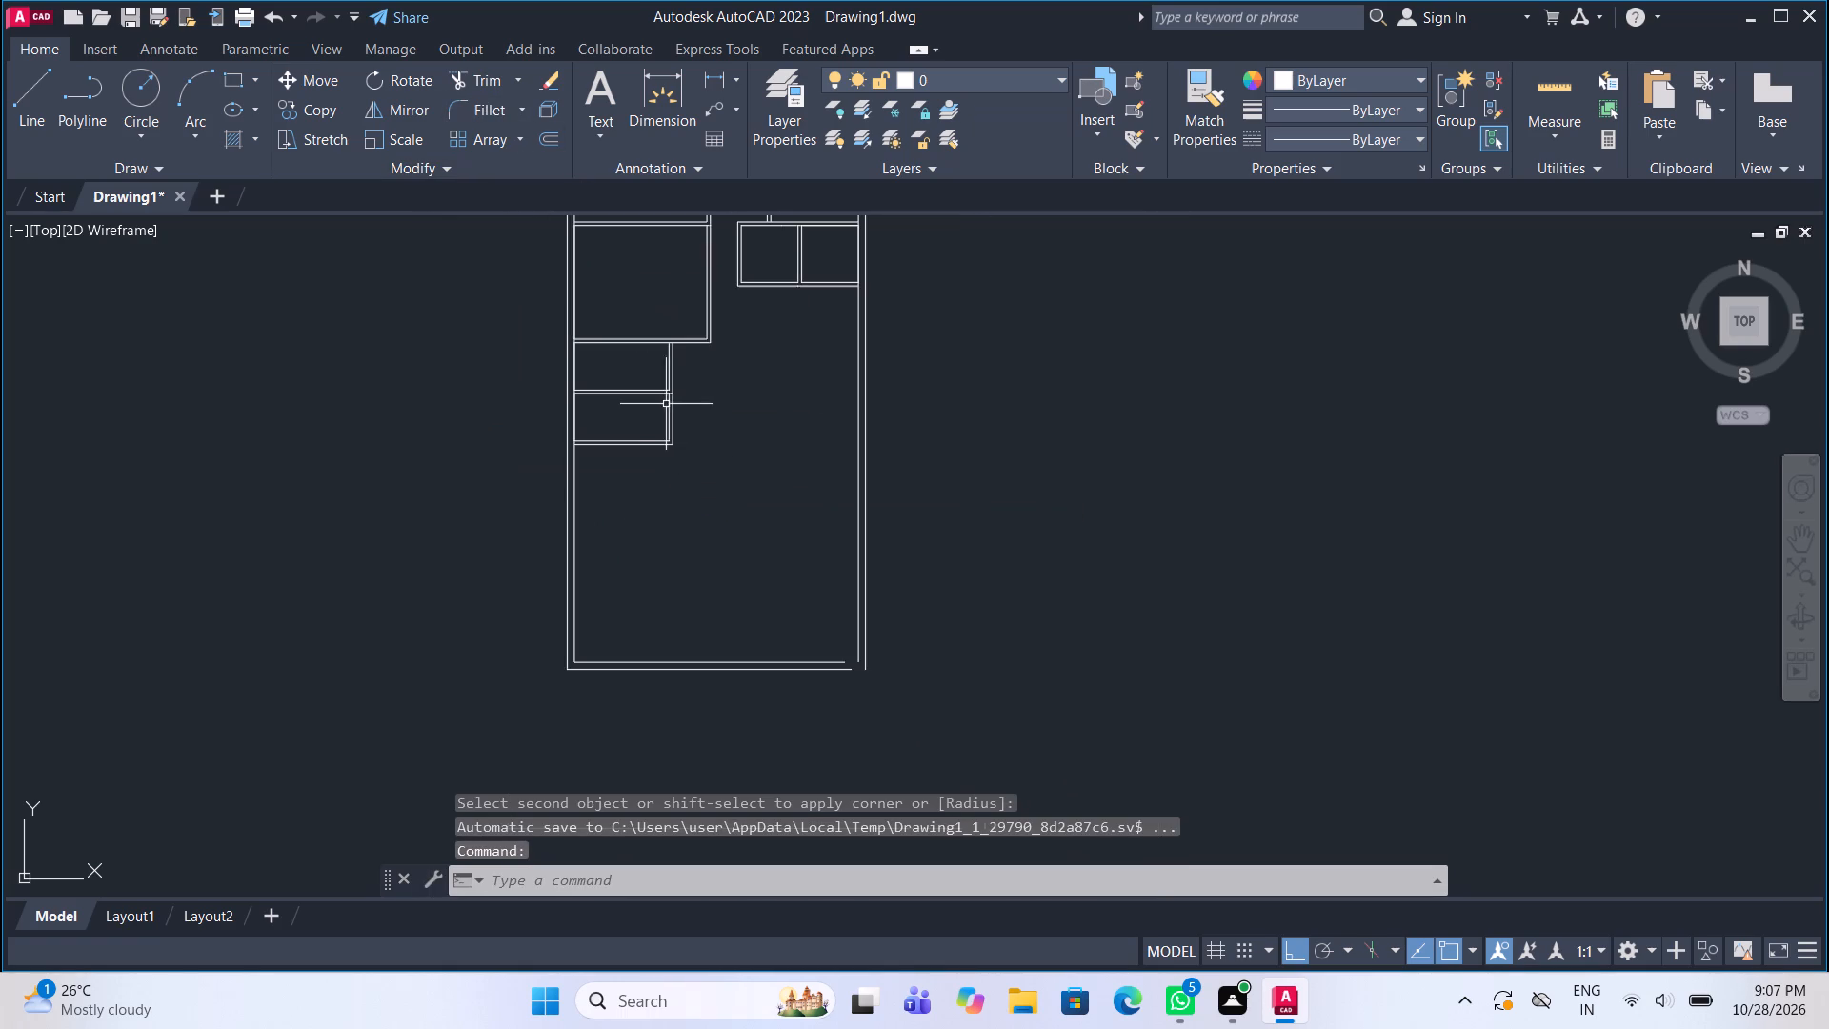
{"action": "left_click", "coordinate": [36, 91]}
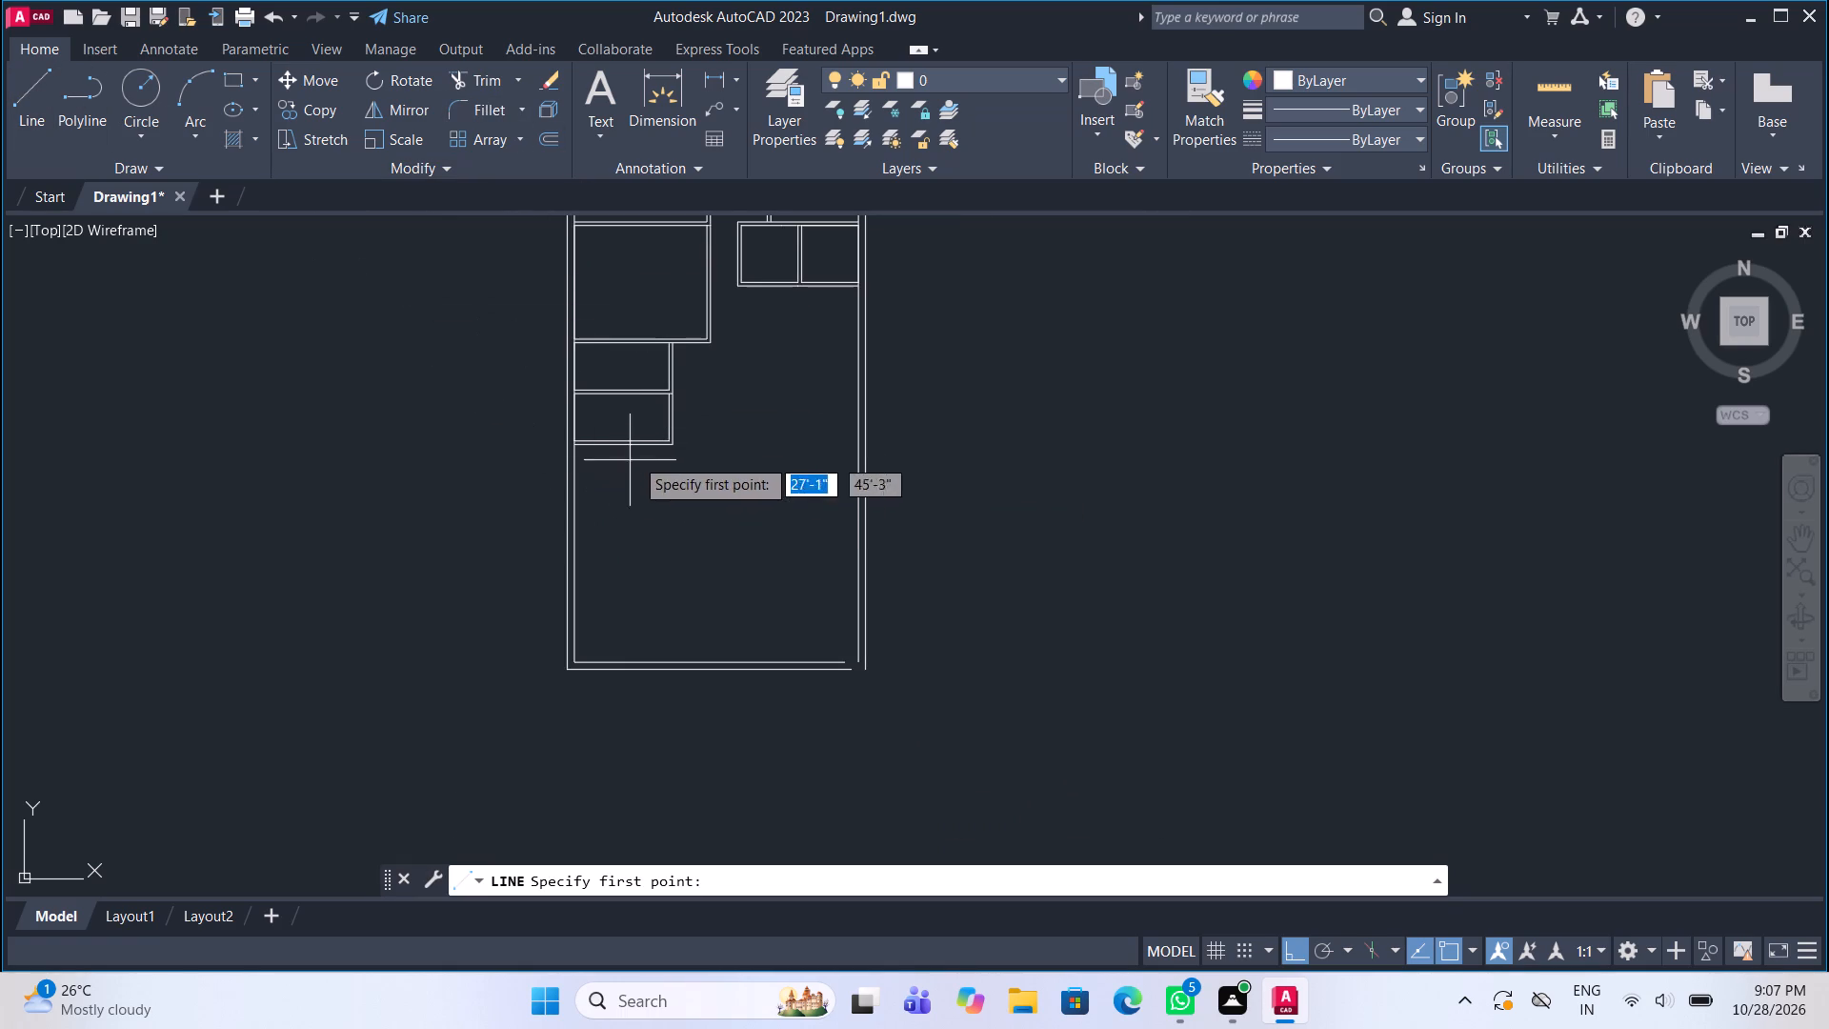
{"action": "scroll", "coordinate": [619, 435], "scroll_direction": "up", "scroll_amount": 2}
{"action": "scroll", "coordinate": [508, 465], "scroll_direction": "up", "scroll_amount": 2}
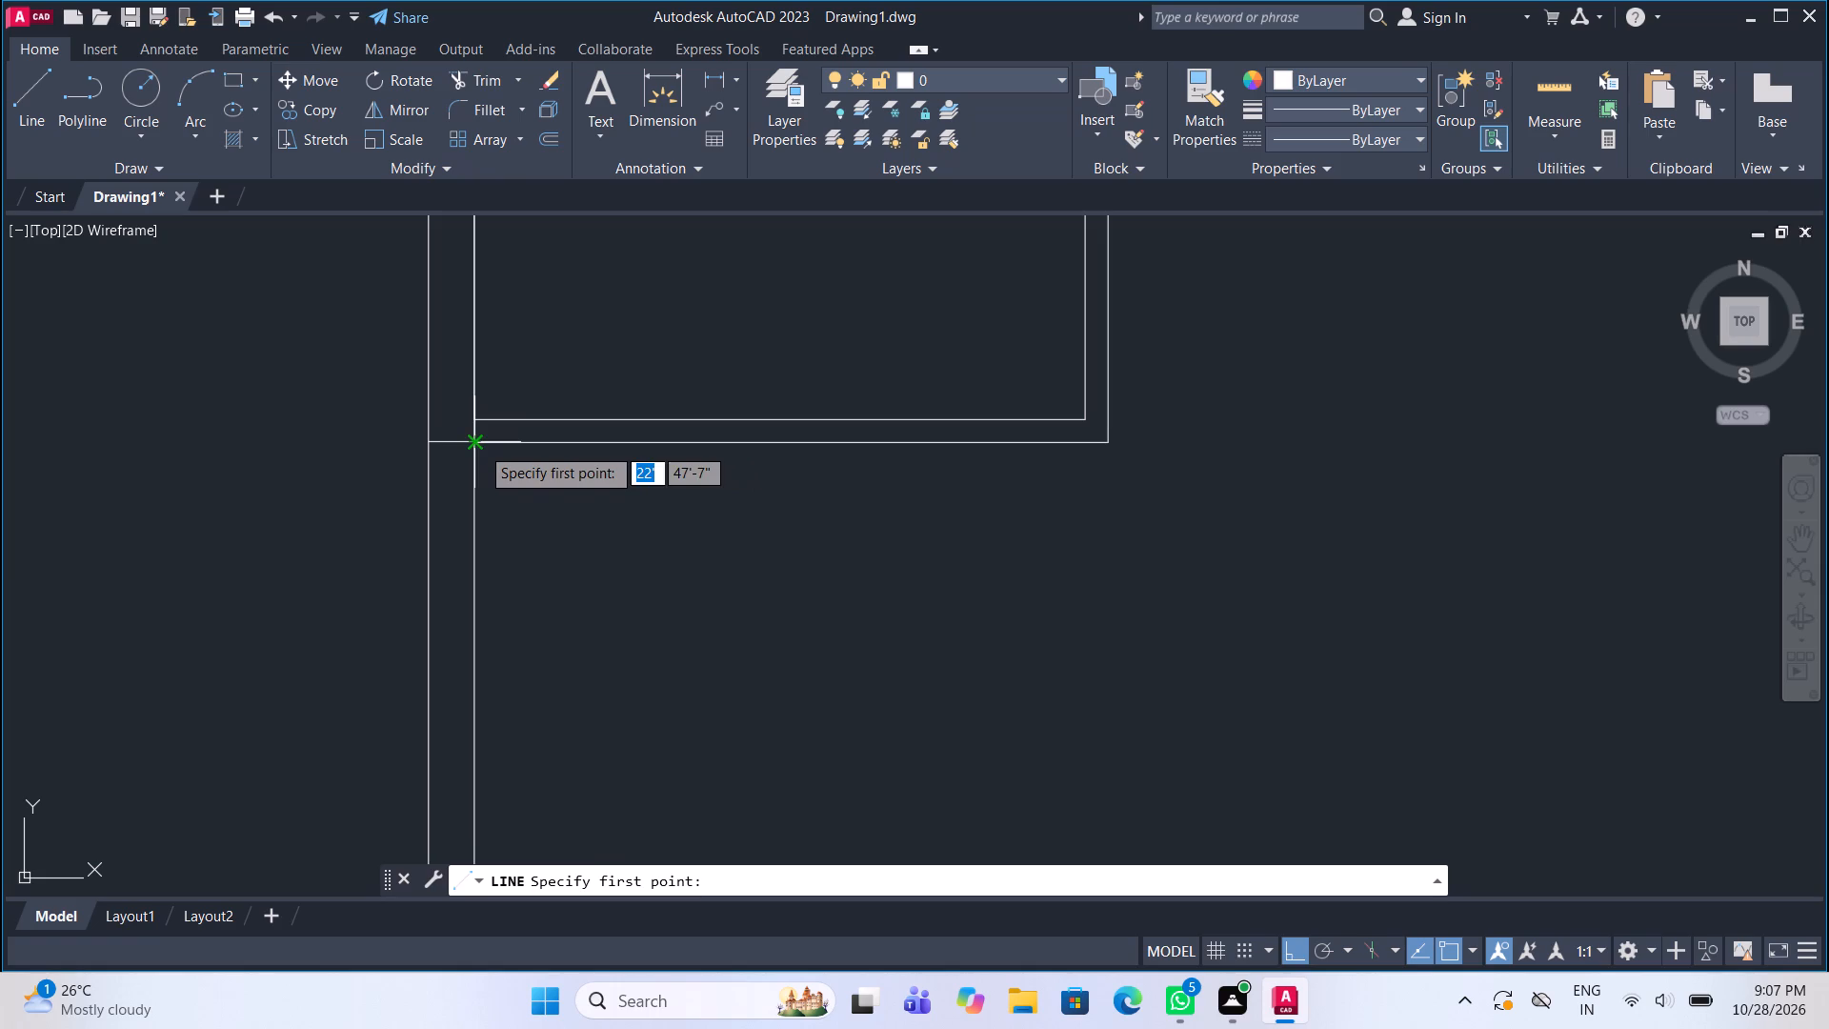
{"action": "left_click", "coordinate": [479, 446]}
{"action": "scroll", "coordinate": [479, 446], "scroll_direction": "down", "scroll_amount": 2}
{"action": "middle_click_drag", "start_coordinate": [489, 606], "coordinate": [520, 535]}
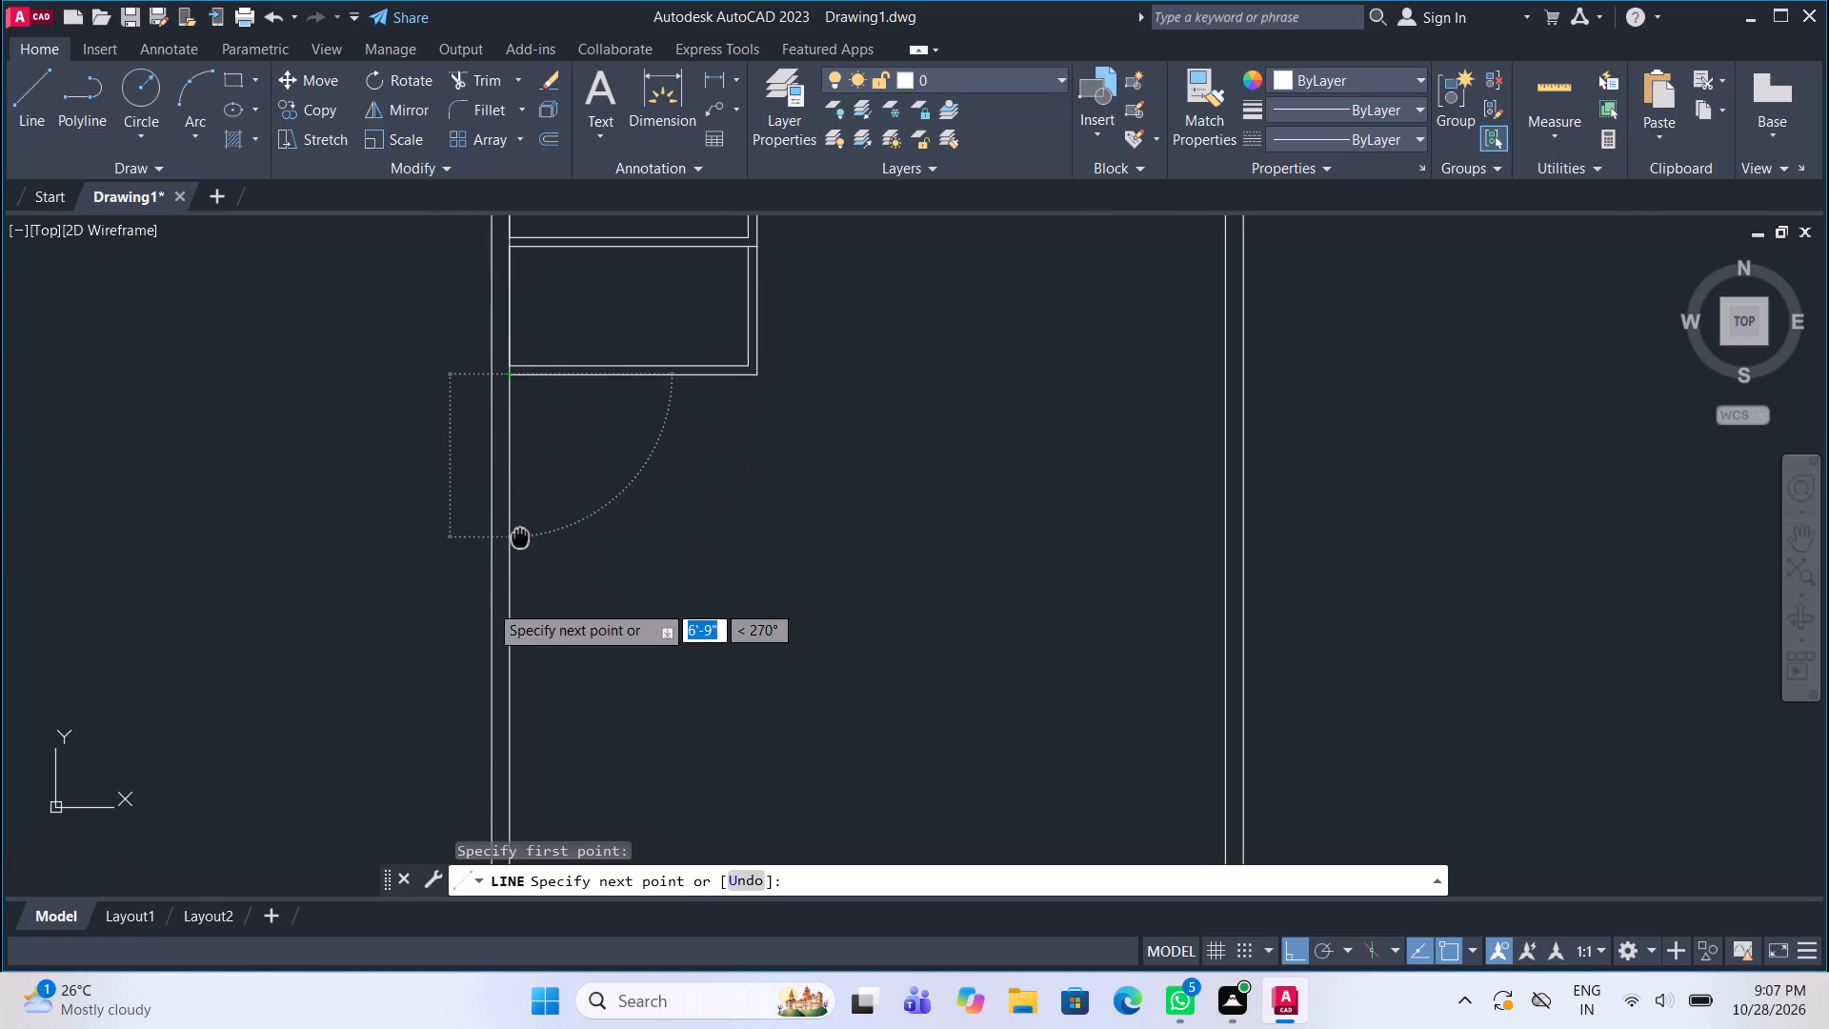
{"action": "type", "text": "12'"}
{"action": "key", "text": "Return"}
{"action": "scroll", "coordinate": [524, 531], "scroll_direction": "down", "scroll_amount": 2}
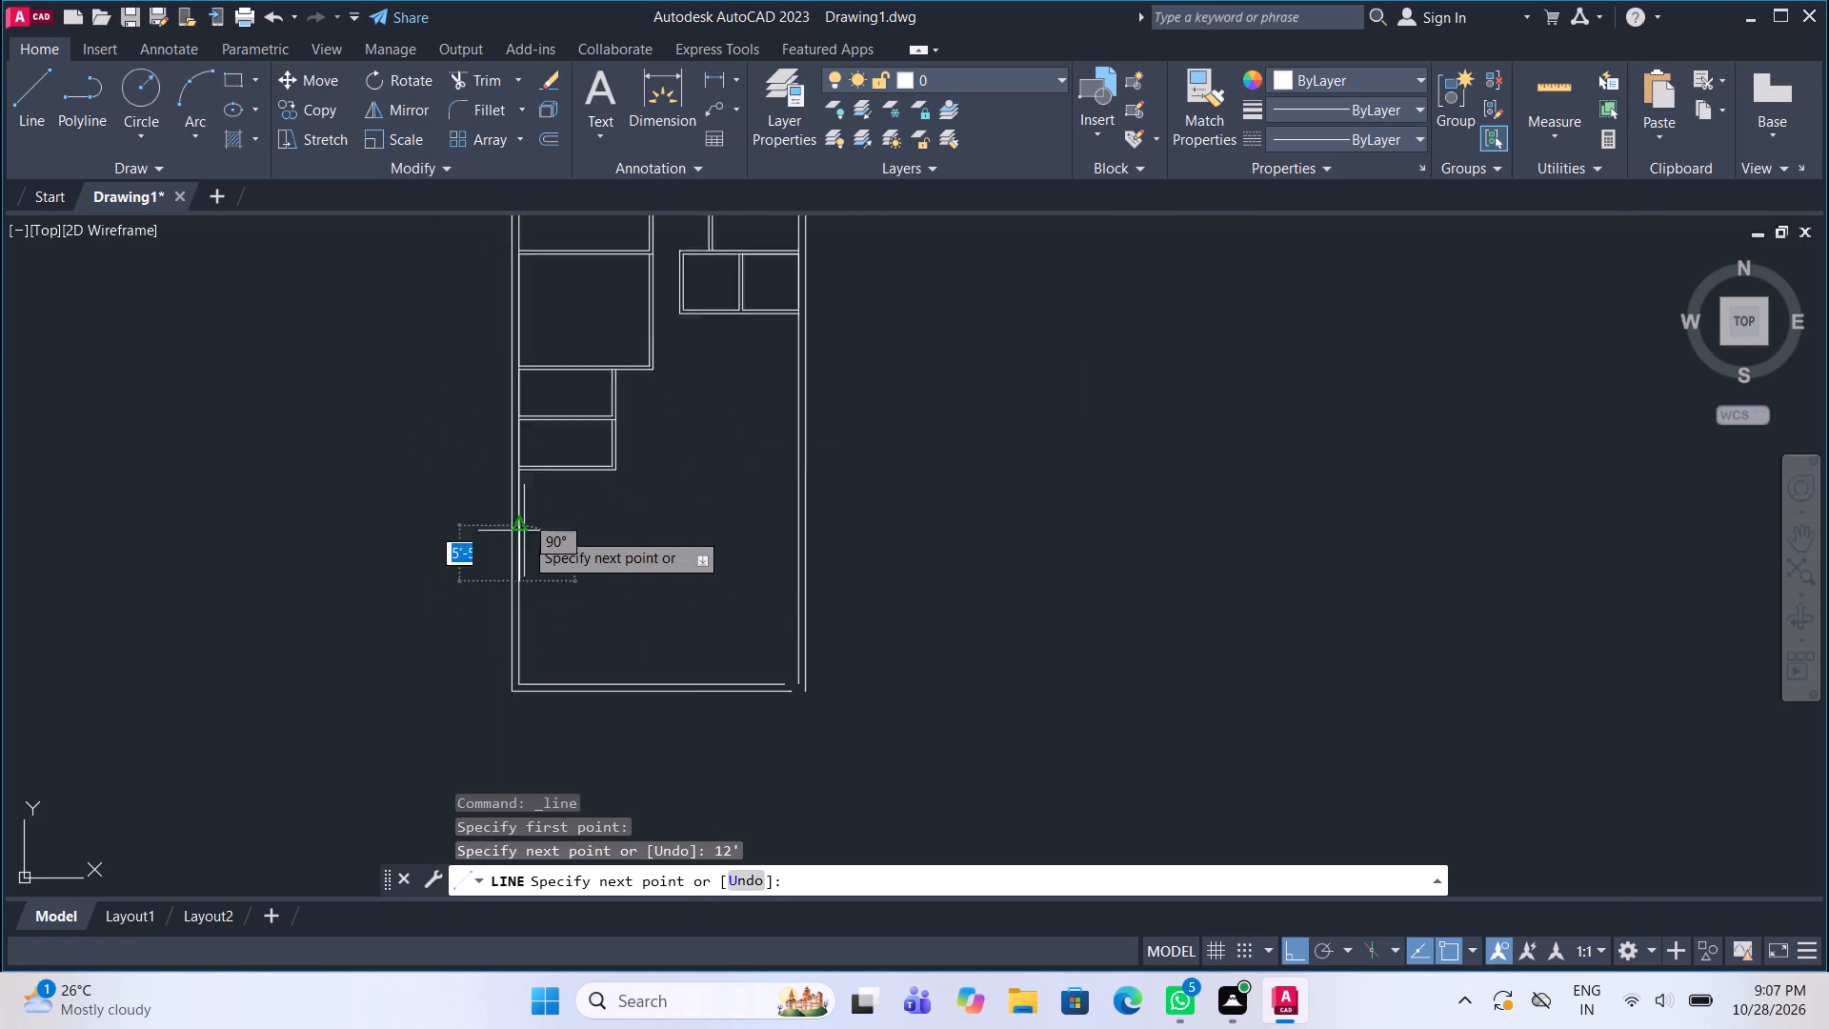
{"action": "scroll", "coordinate": [524, 531], "scroll_direction": "down", "scroll_amount": 1}
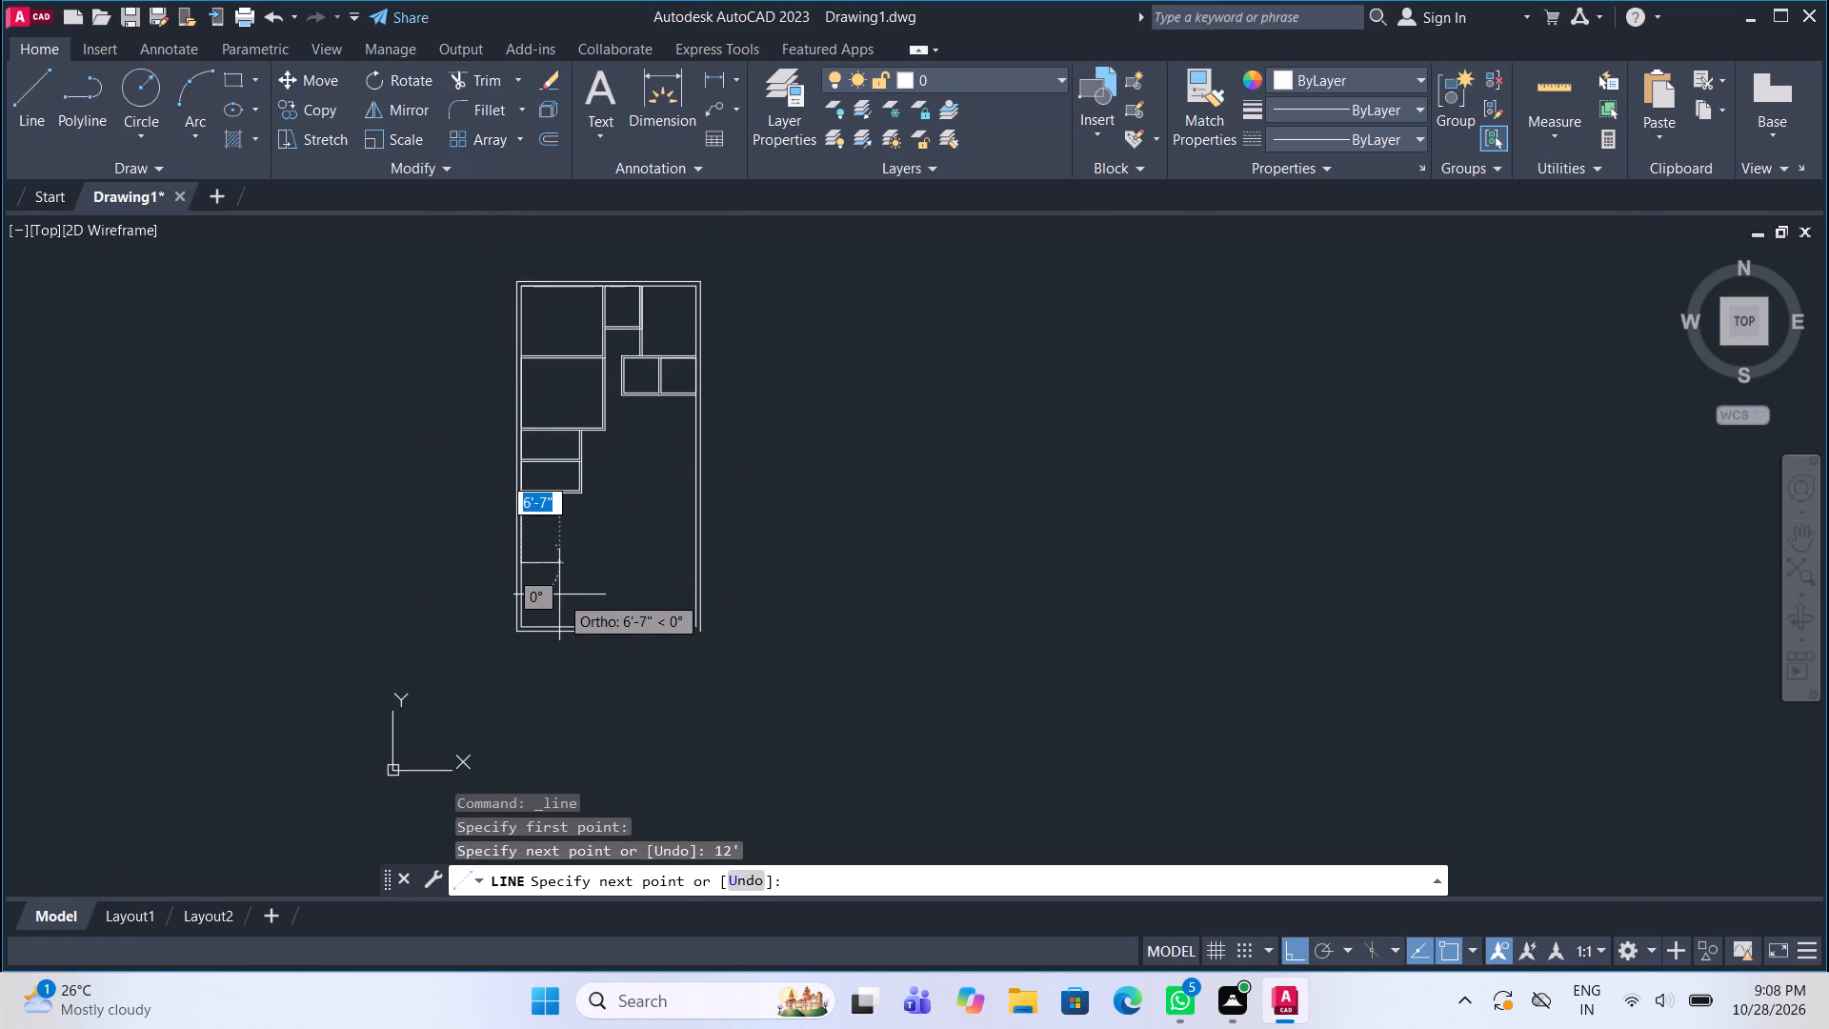
{"action": "scroll", "coordinate": [559, 595], "scroll_direction": "up", "scroll_amount": 2}
{"action": "type", "text": "14"}
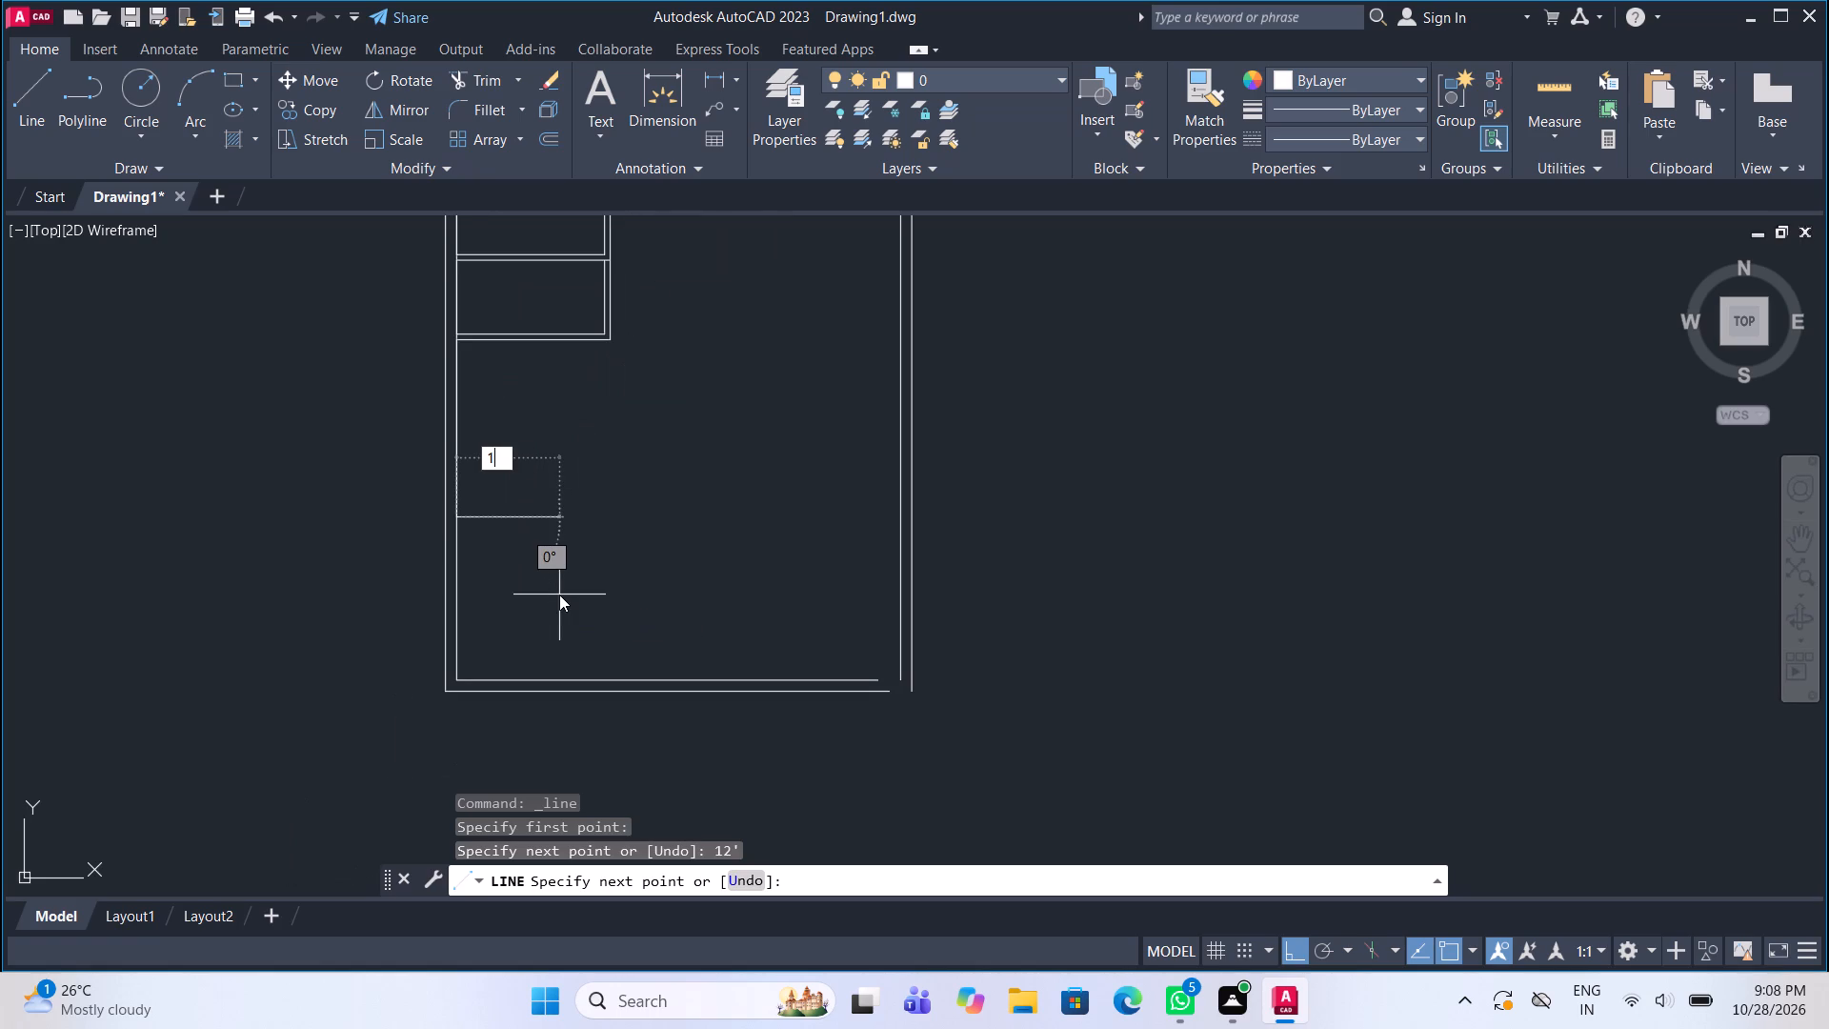
{"action": "key", "text": "apostrophe"}
{"action": "key", "text": "Return"}
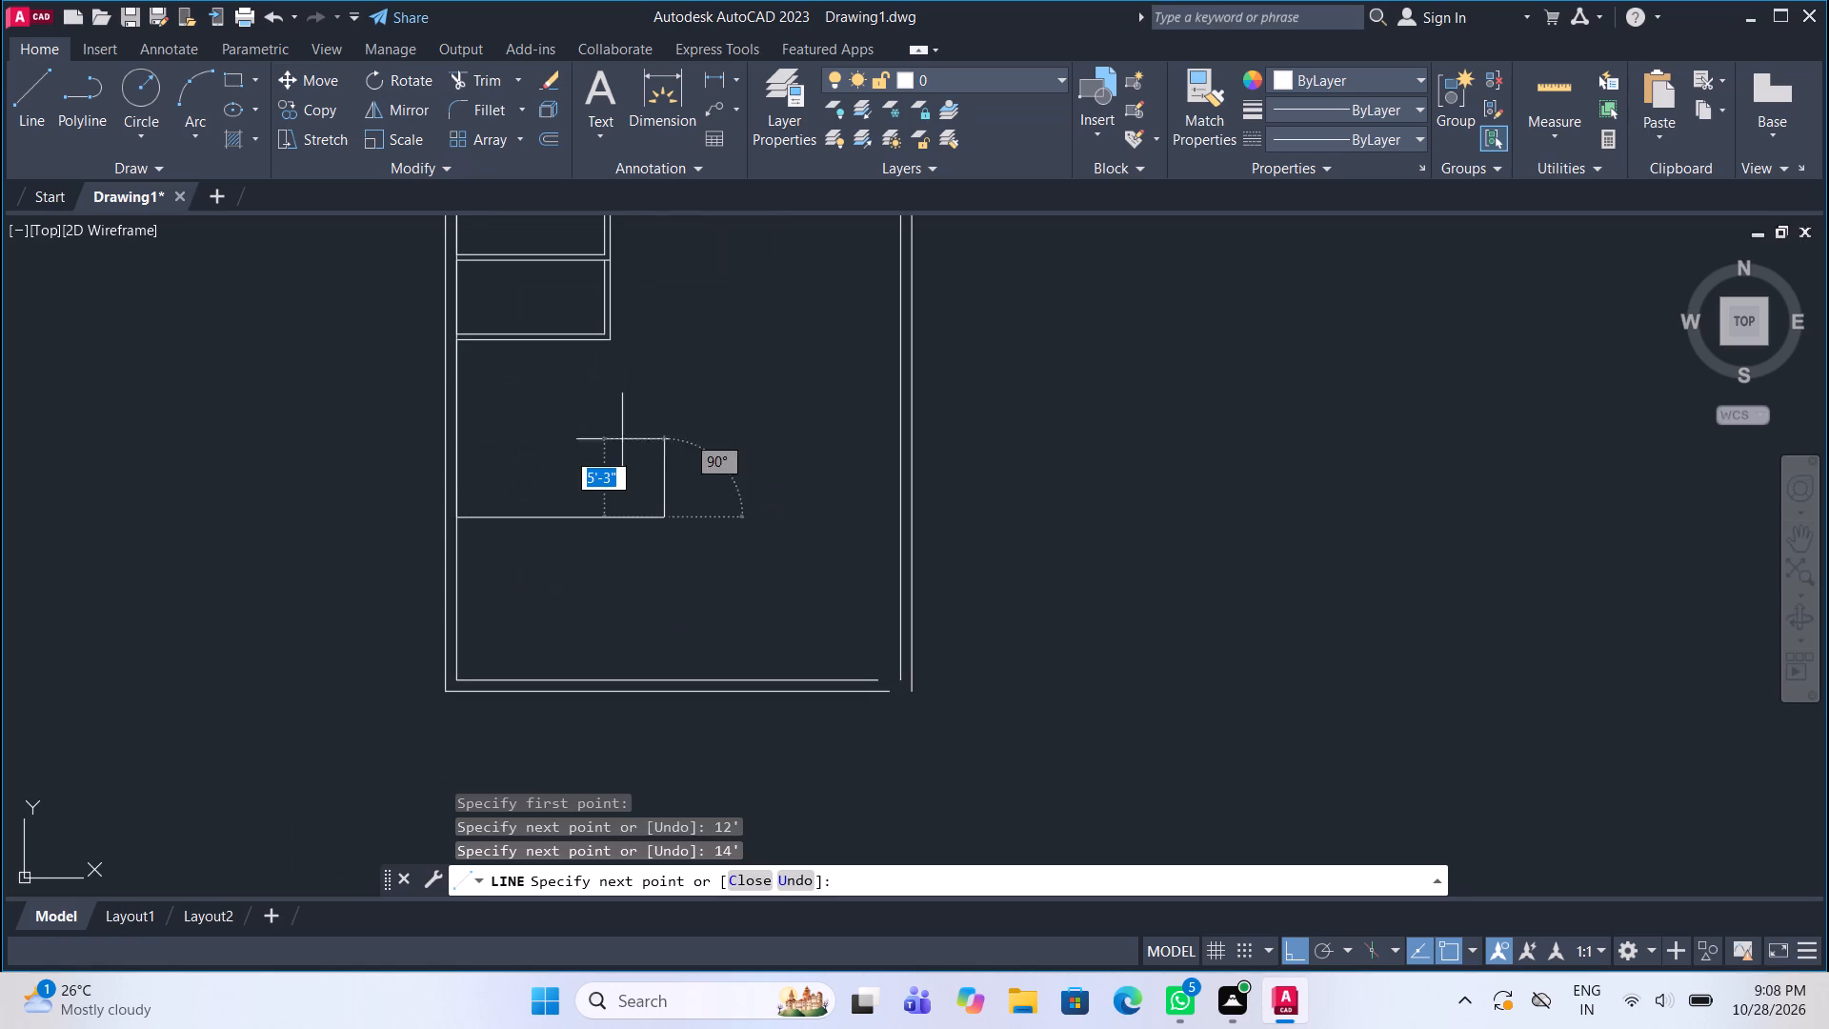
Continue the line up level with the small room's bottom wall and back left to that wall's outer corner, closing the 14' by 12' room.
{"action": "middle_click_drag", "start_coordinate": [648, 338], "coordinate": [647, 359]}
{"action": "middle_click", "coordinate": [647, 359]}
{"action": "middle_click", "coordinate": [647, 359]}
{"action": "scroll", "coordinate": [647, 359], "scroll_direction": "up", "scroll_amount": 1}
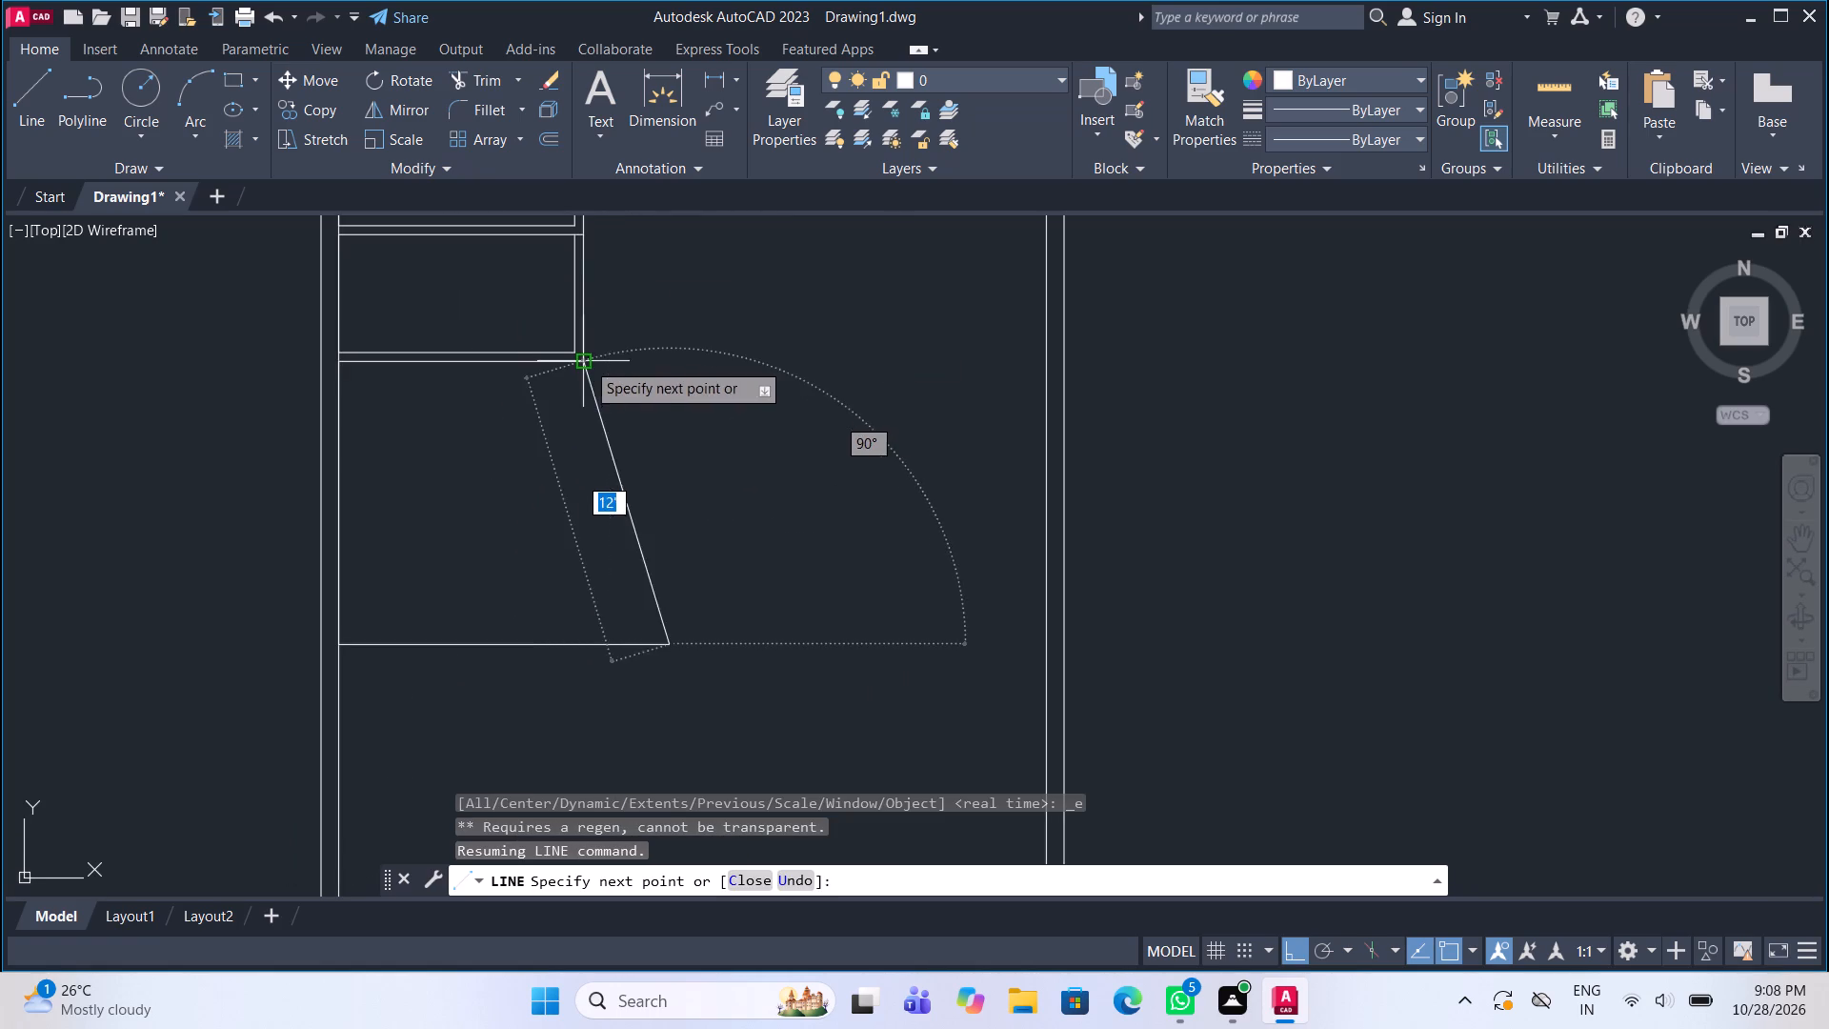
{"action": "left_click", "coordinate": [645, 355]}
{"action": "left_click", "coordinate": [587, 360]}
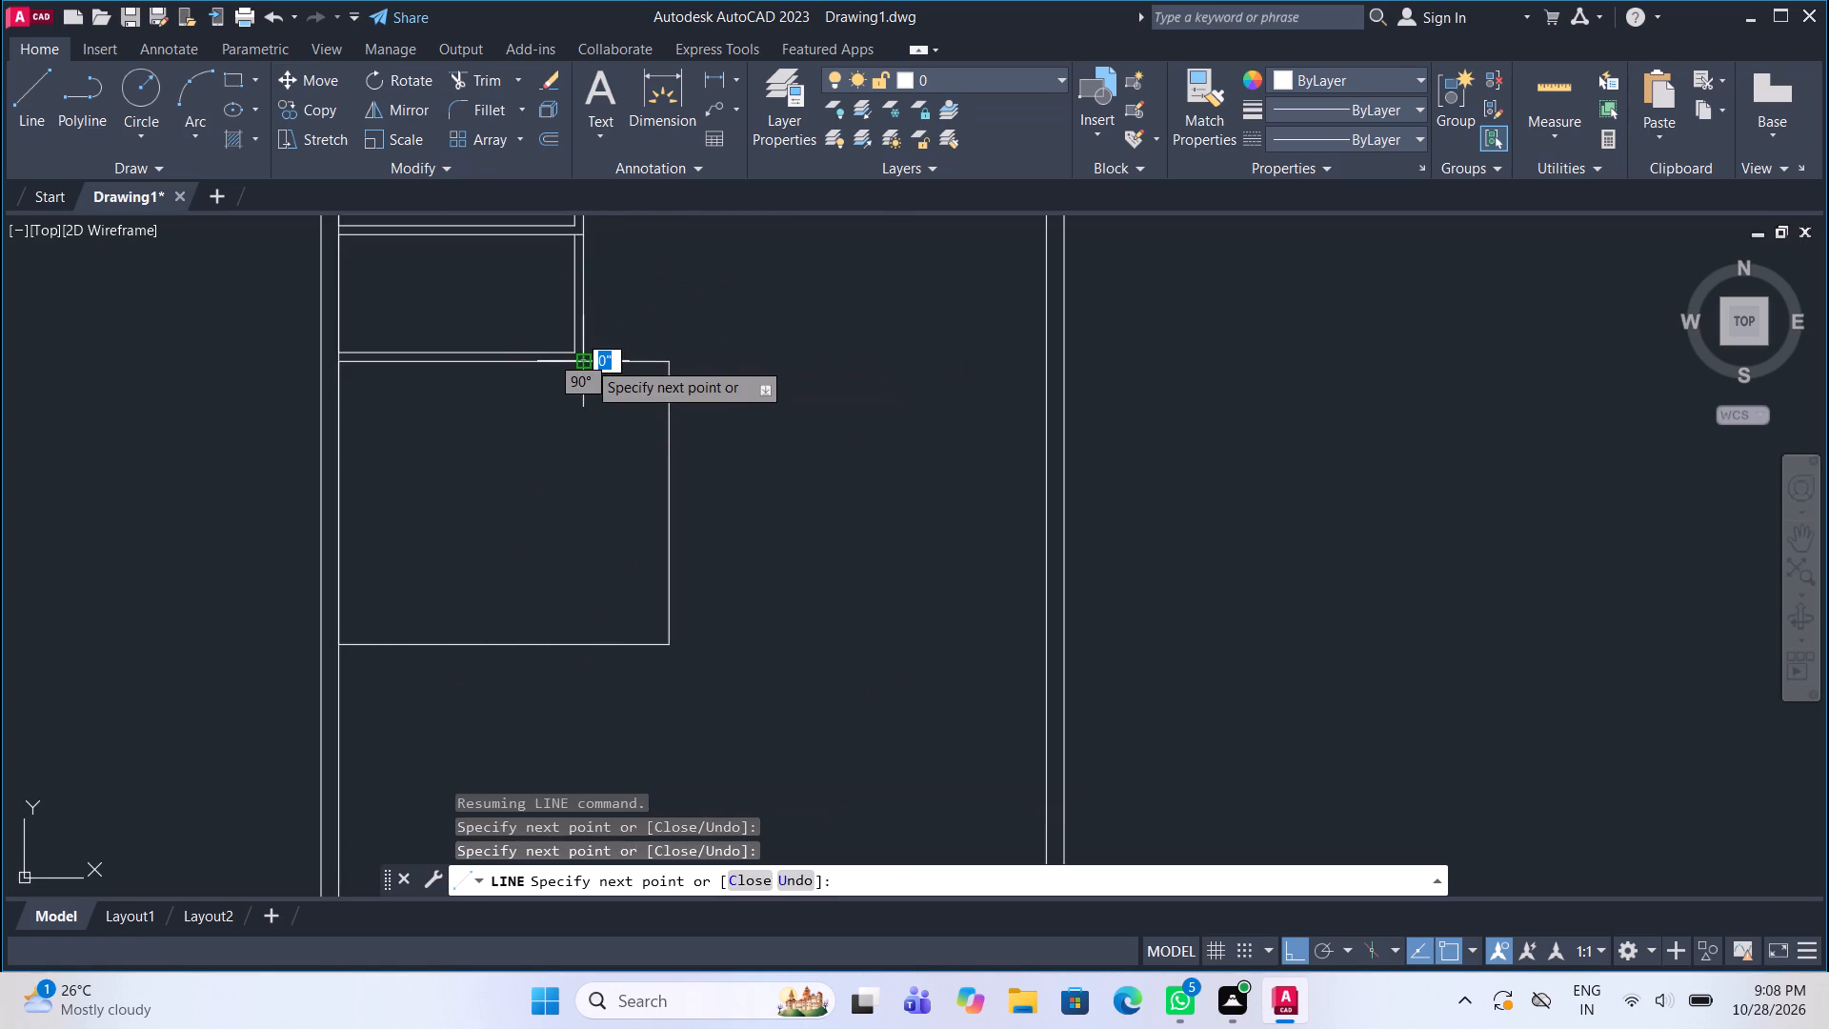
{"action": "key", "text": "Escape"}
Offset the bottom line of the new lower 14' by 12' room 9" downward.
{"action": "left_click_drag", "start_coordinate": [700, 667], "coordinate": [691, 652]}
{"action": "left_click", "coordinate": [640, 339]}
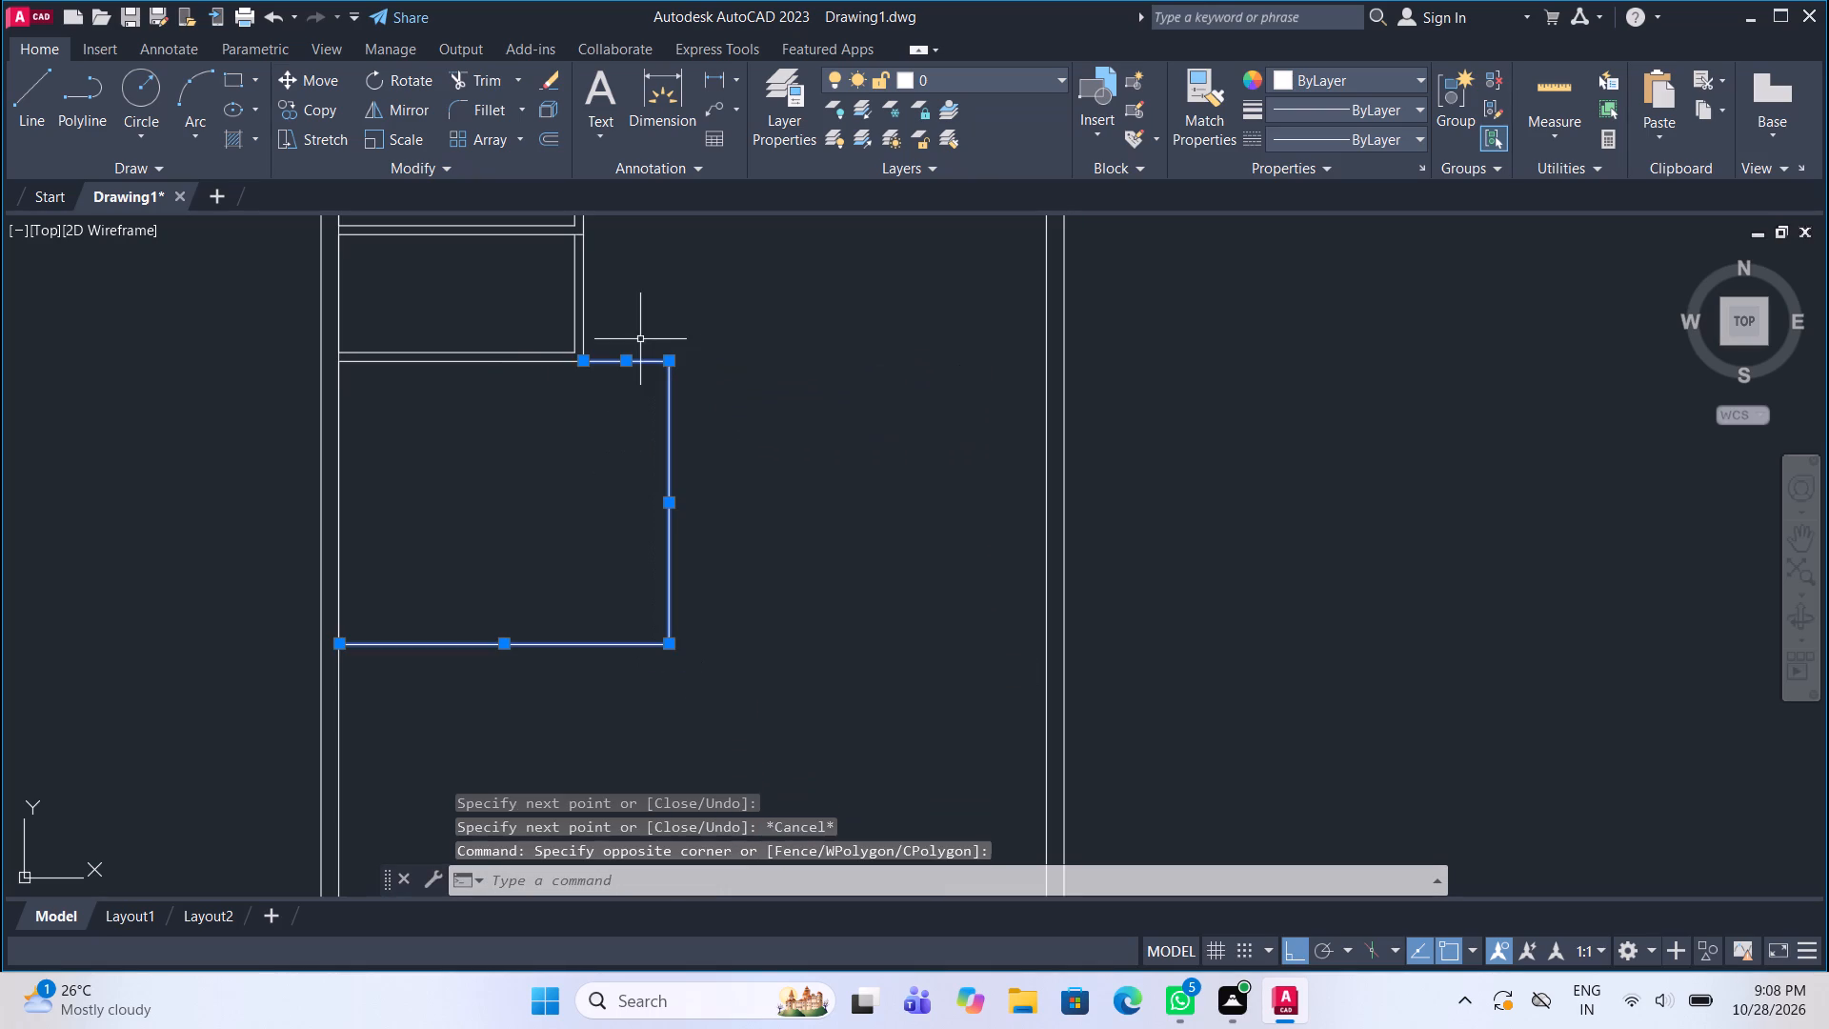
{"action": "left_click", "coordinate": [555, 140]}
{"action": "middle_click_drag", "start_coordinate": [543, 438], "coordinate": [547, 373]}
{"action": "left_click", "coordinate": [518, 578]}
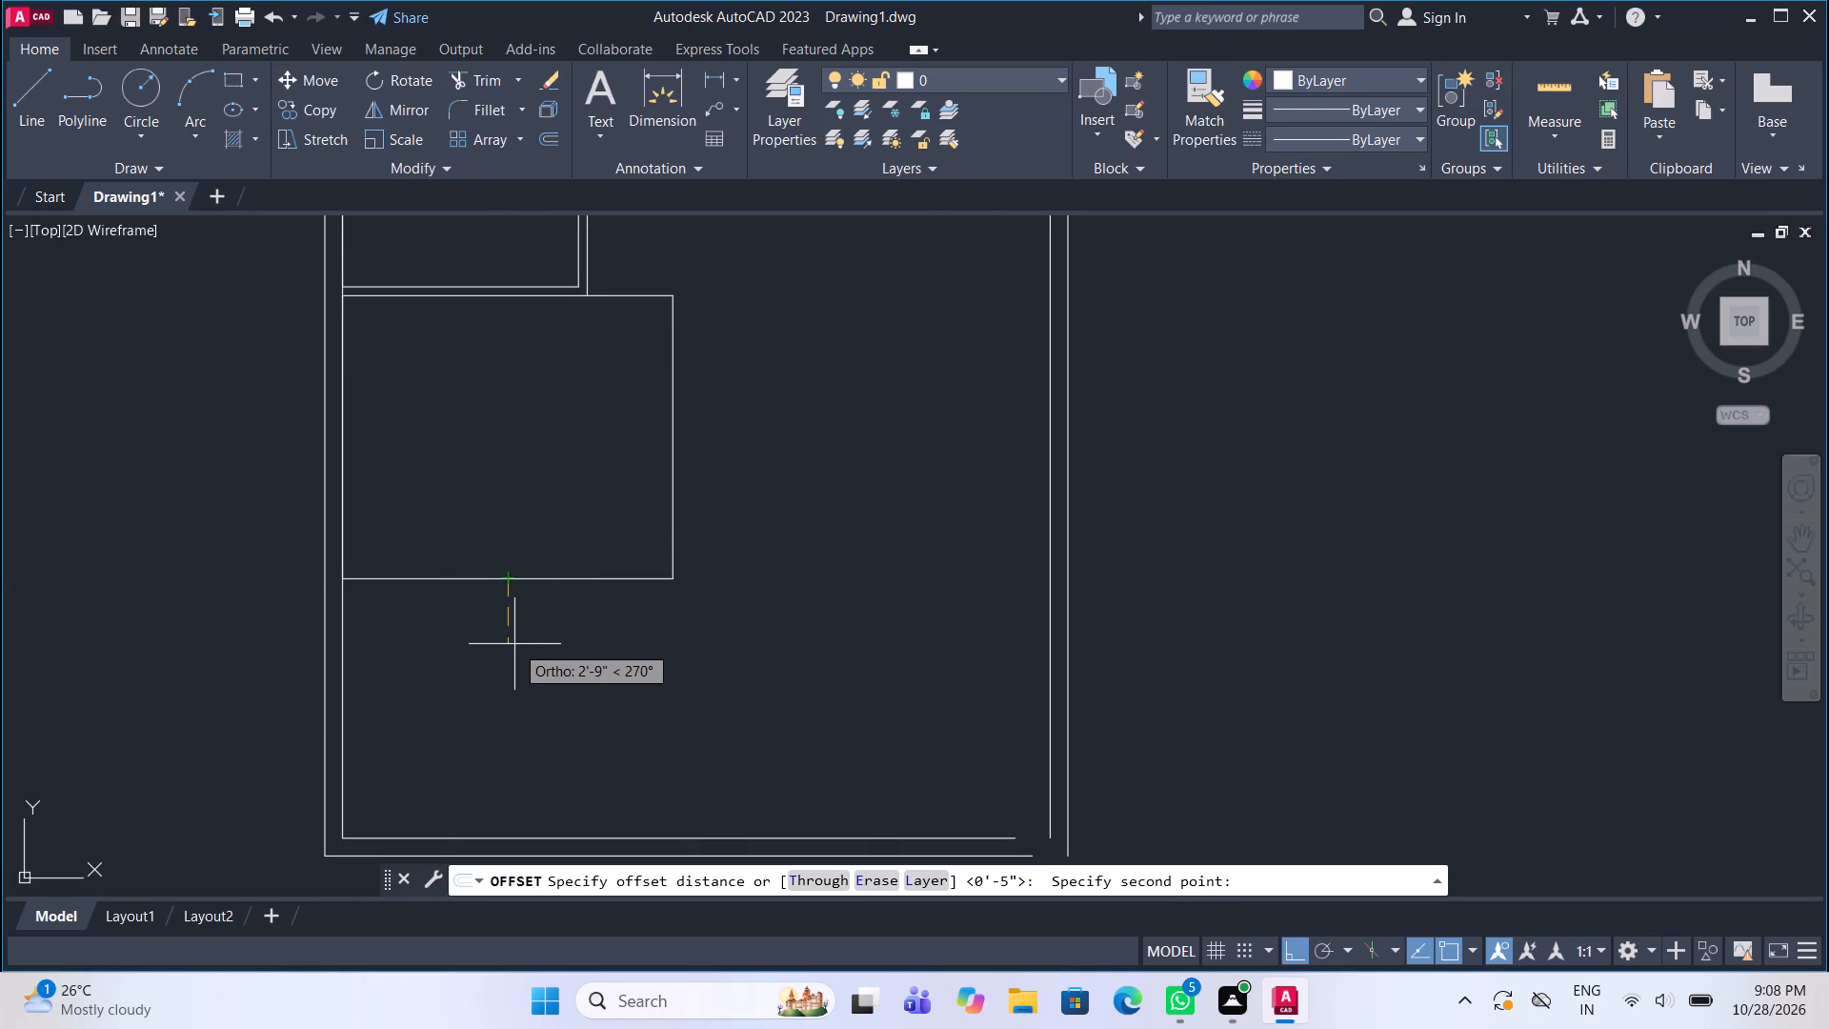
{"action": "key", "text": "4"}
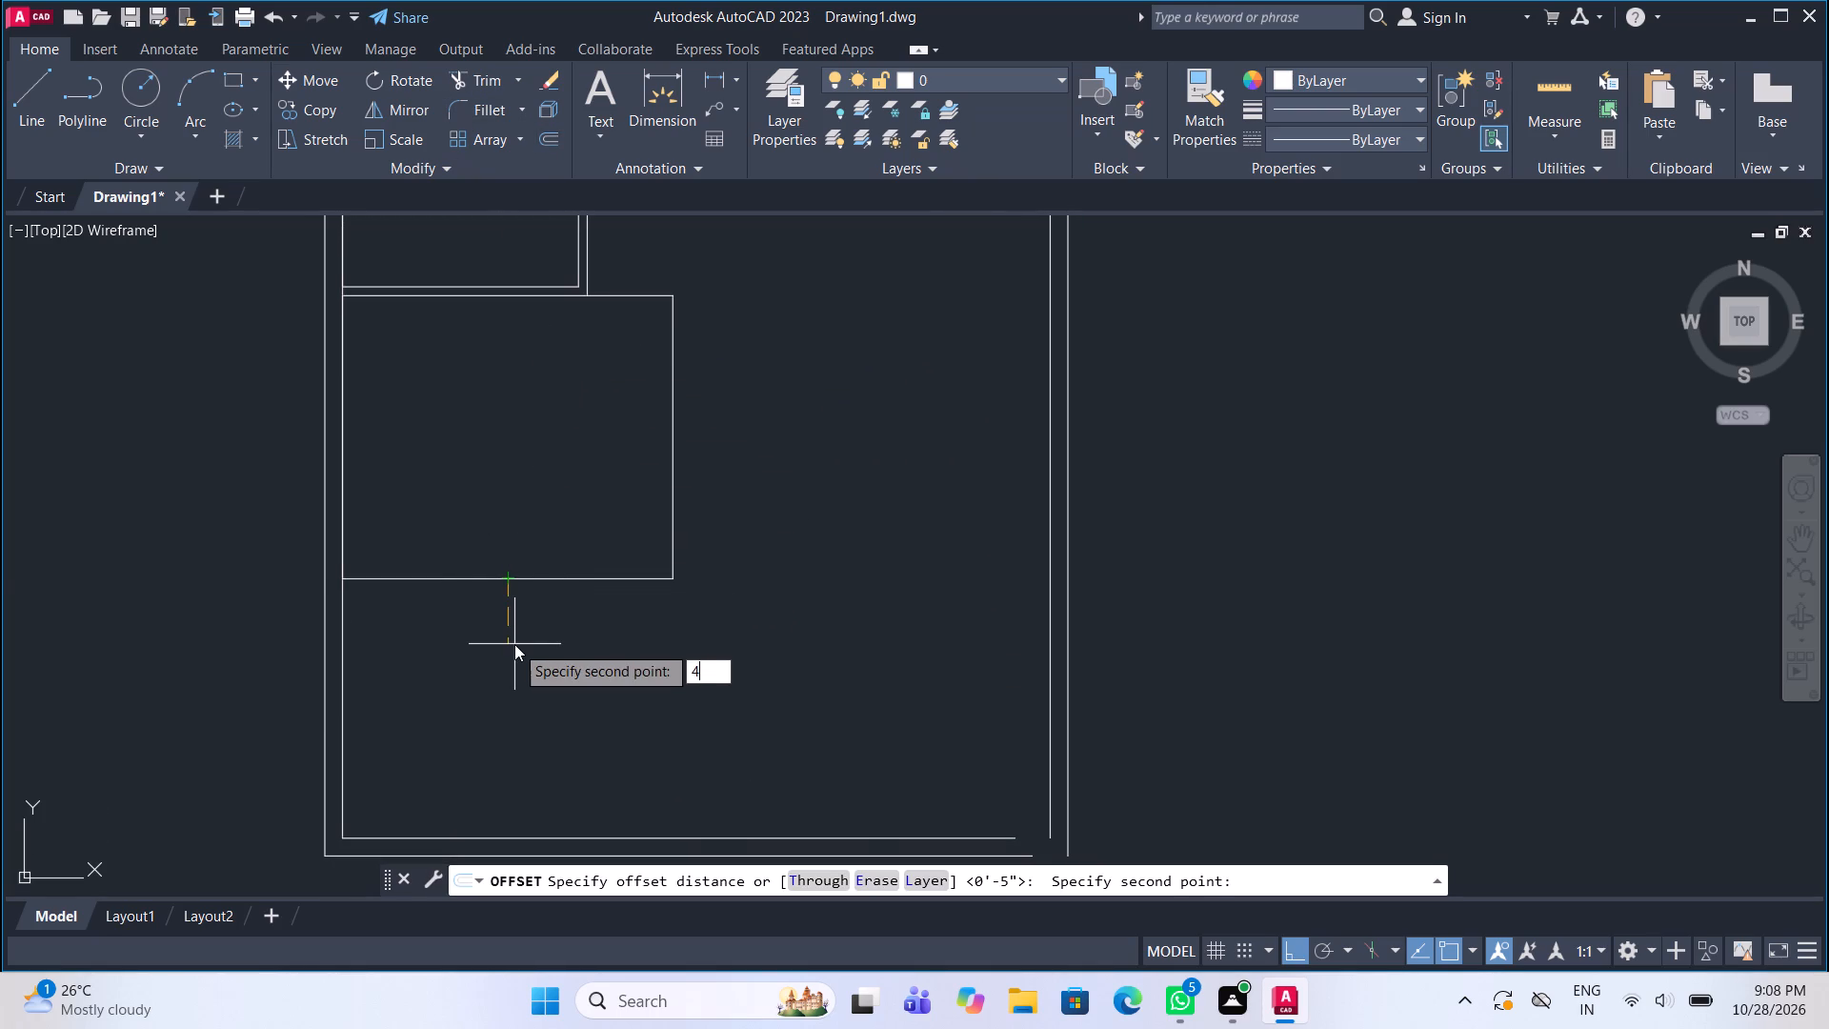
{"action": "key", "text": "BackSpace"}
{"action": "key", "text": "9"}
{"action": "key", "text": "shift+quotedbl"}
{"action": "key", "text": "Return"}
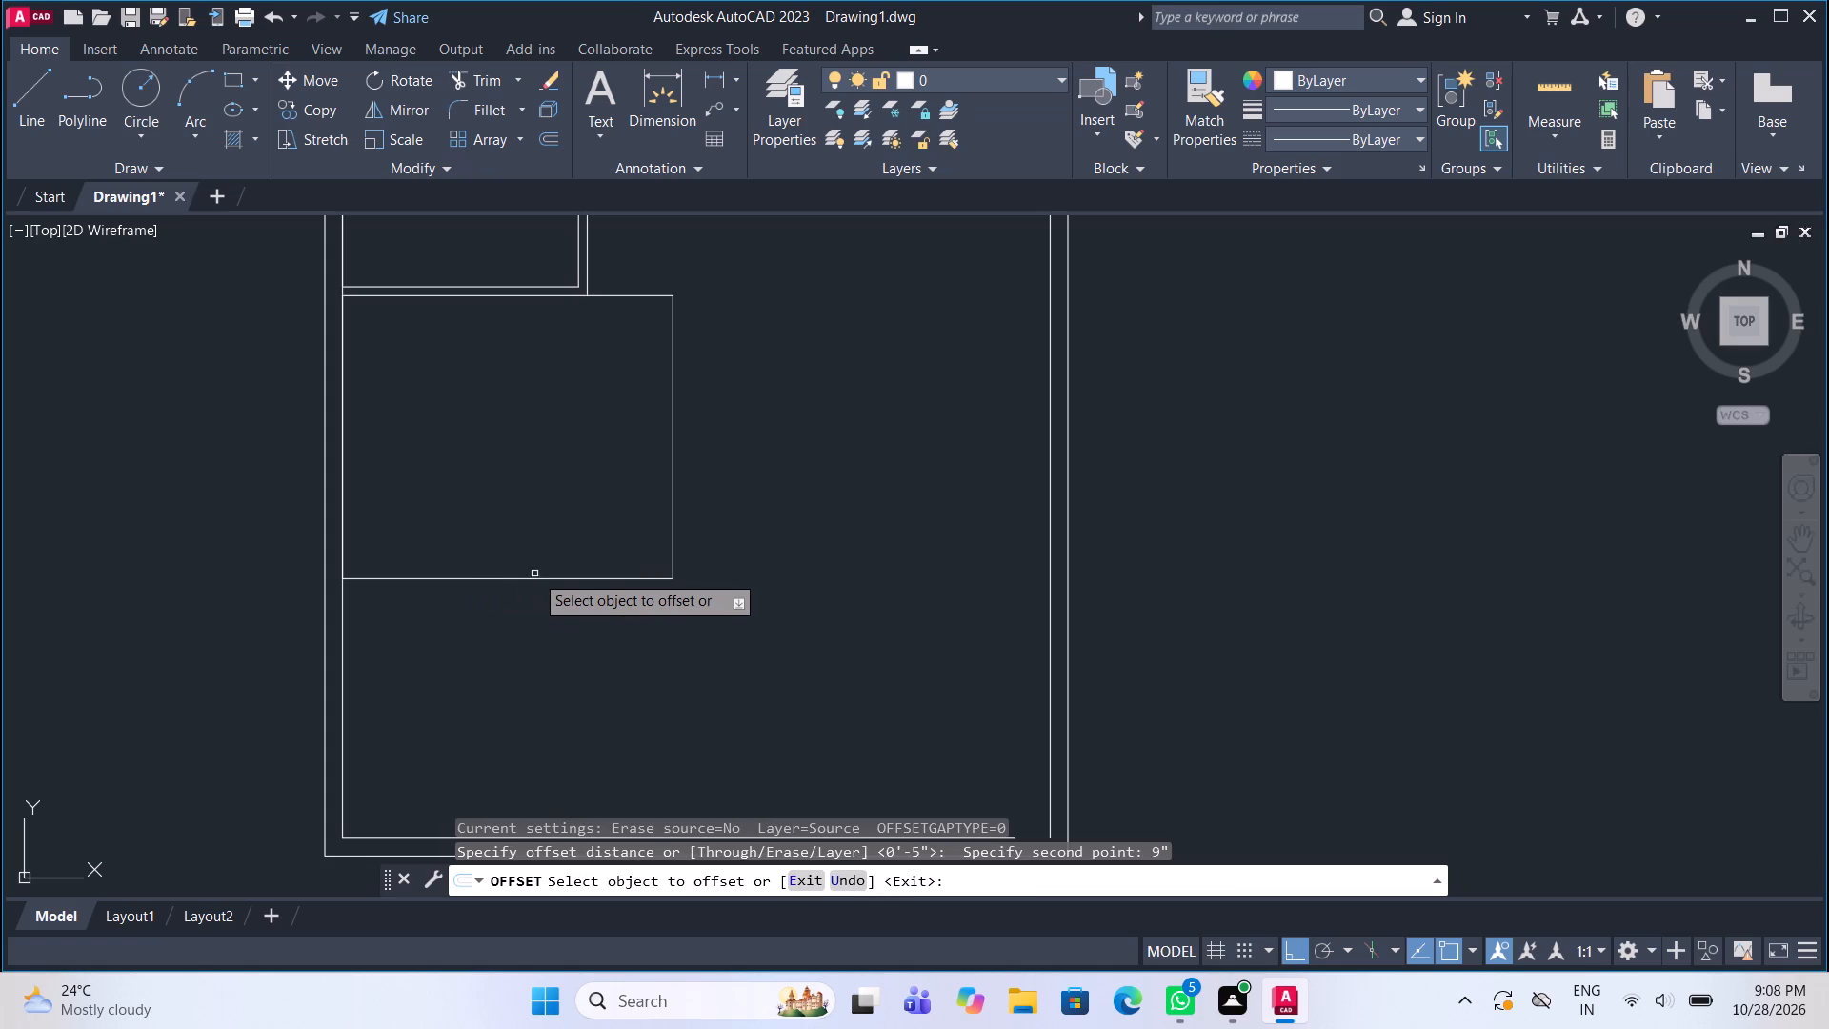
{"action": "left_click", "coordinate": [533, 578]}
{"action": "left_click", "coordinate": [533, 608]}
{"action": "key", "text": "Escape"}
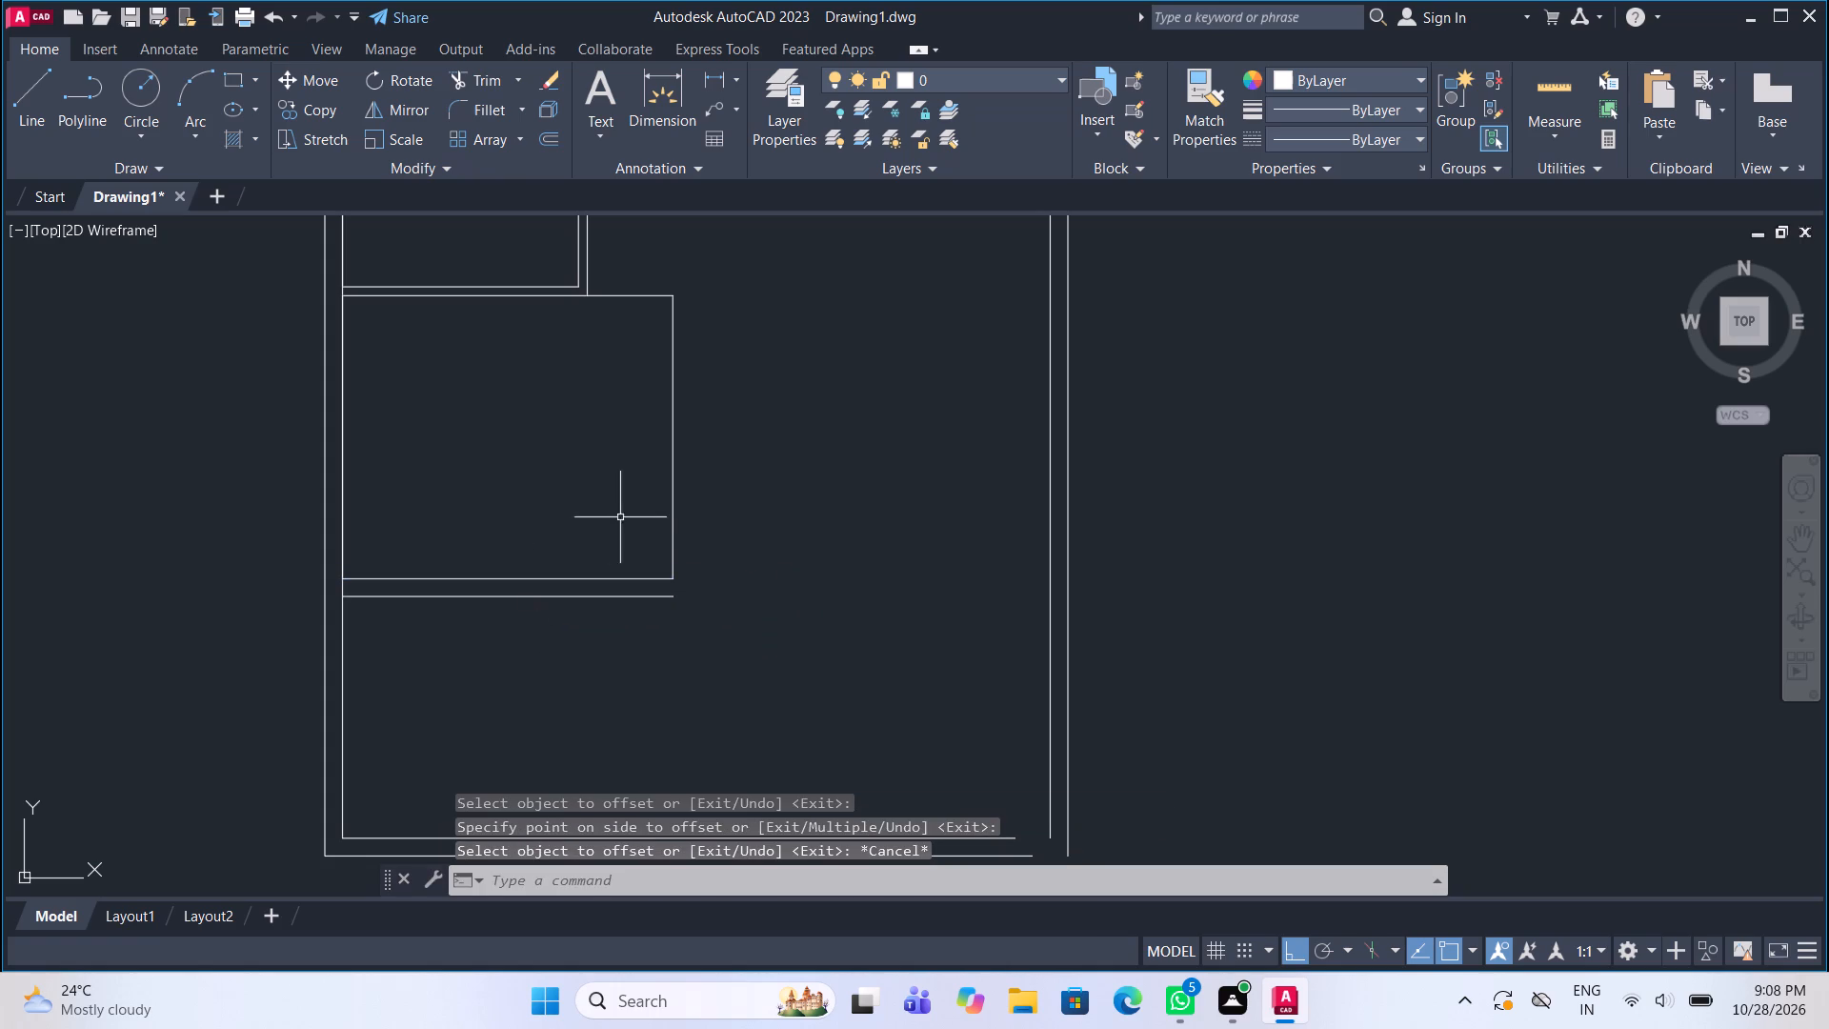
Offset the right line of the lower 14' by 12' room 4.5" outward.
{"action": "left_click", "coordinate": [677, 526]}
{"action": "left_click", "coordinate": [657, 504]}
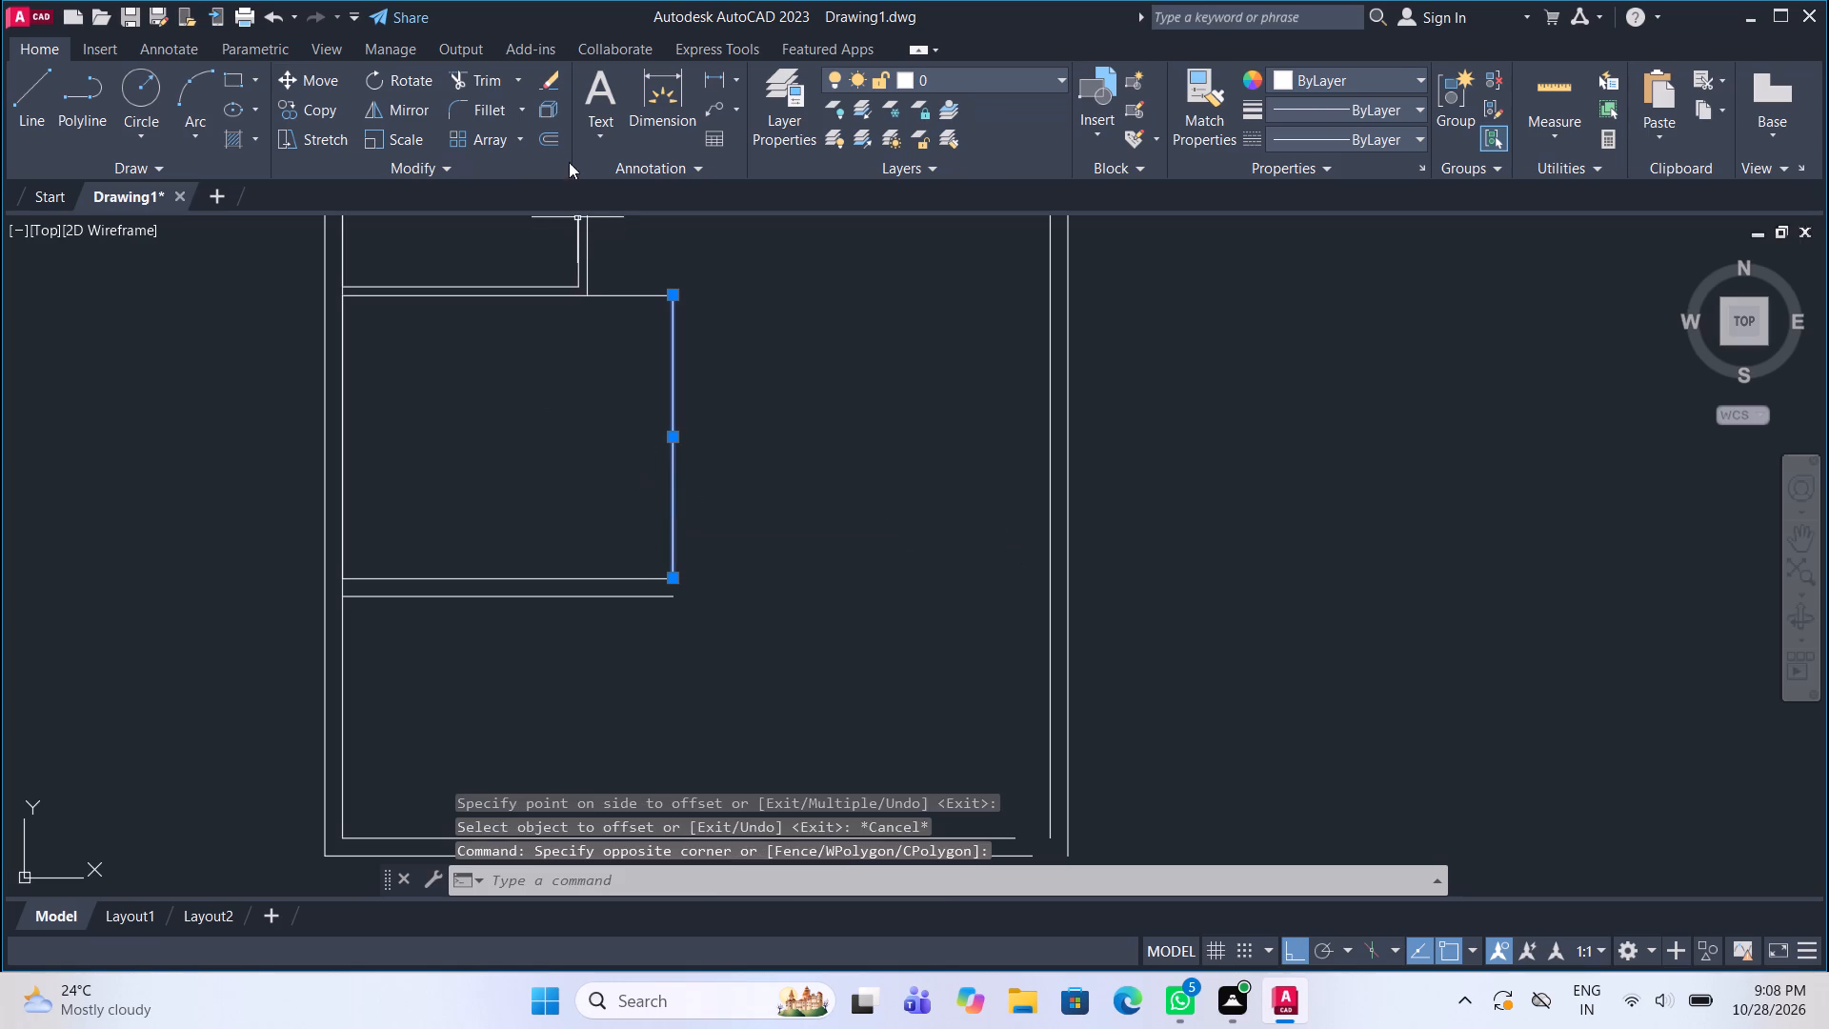
{"action": "left_click", "coordinate": [547, 134]}
{"action": "left_click", "coordinate": [672, 429]}
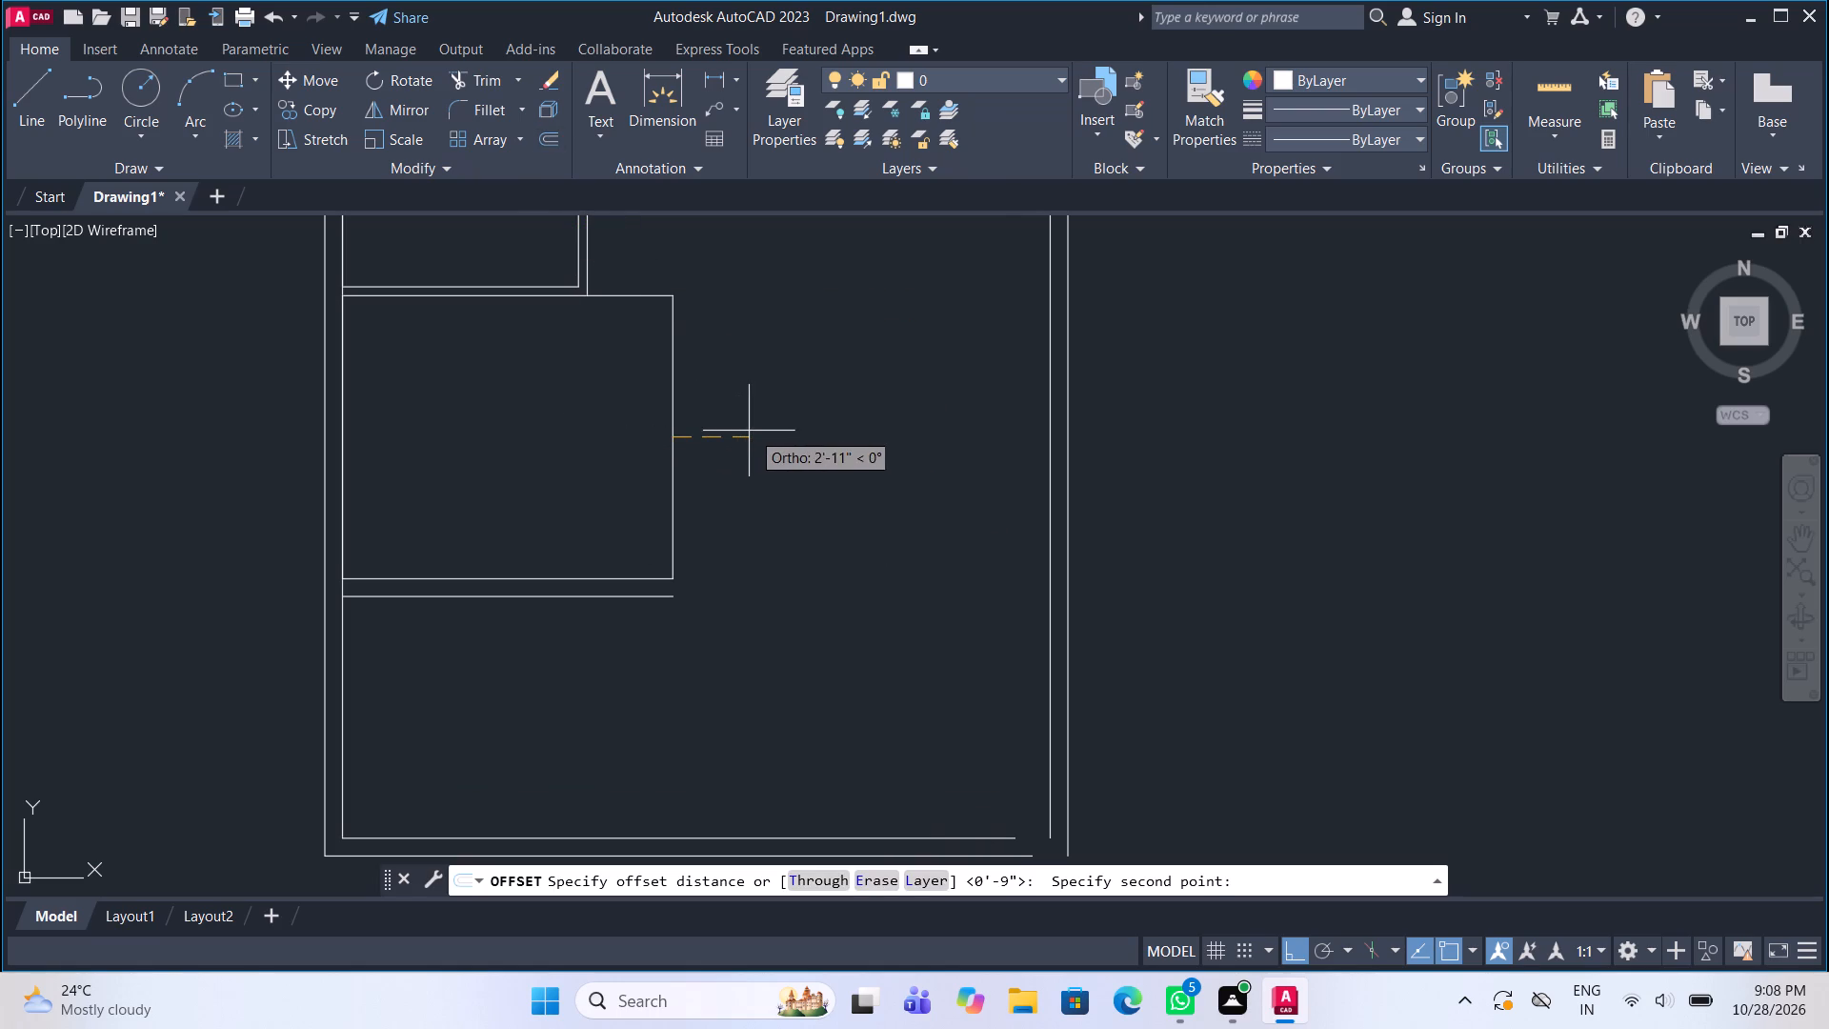
{"action": "type", "text": "4.5\""}
{"action": "key", "text": "Return"}
{"action": "left_click", "coordinate": [774, 420]}
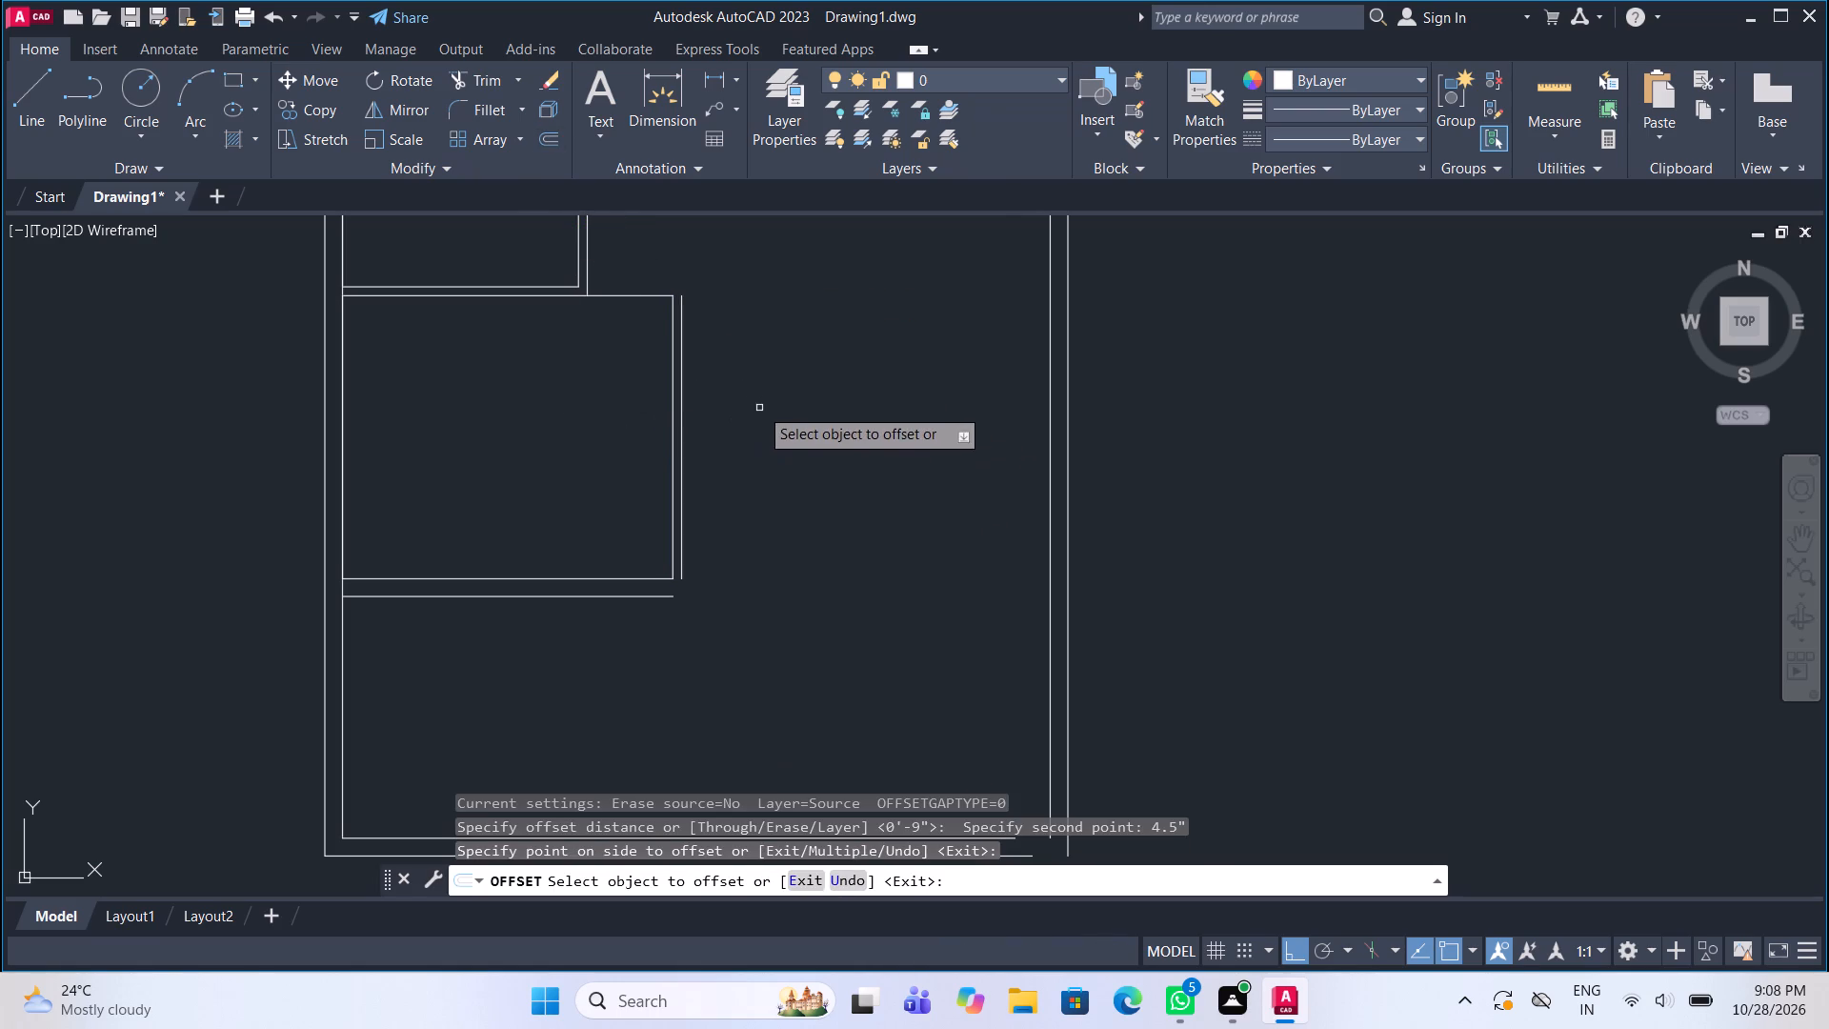
Offset the top line of the lower 14' by 12' room 4.5" upward.
{"action": "middle_click_drag", "start_coordinate": [568, 408], "coordinate": [565, 426]}
{"action": "left_click", "coordinate": [644, 311]}
{"action": "left_click", "coordinate": [658, 283]}
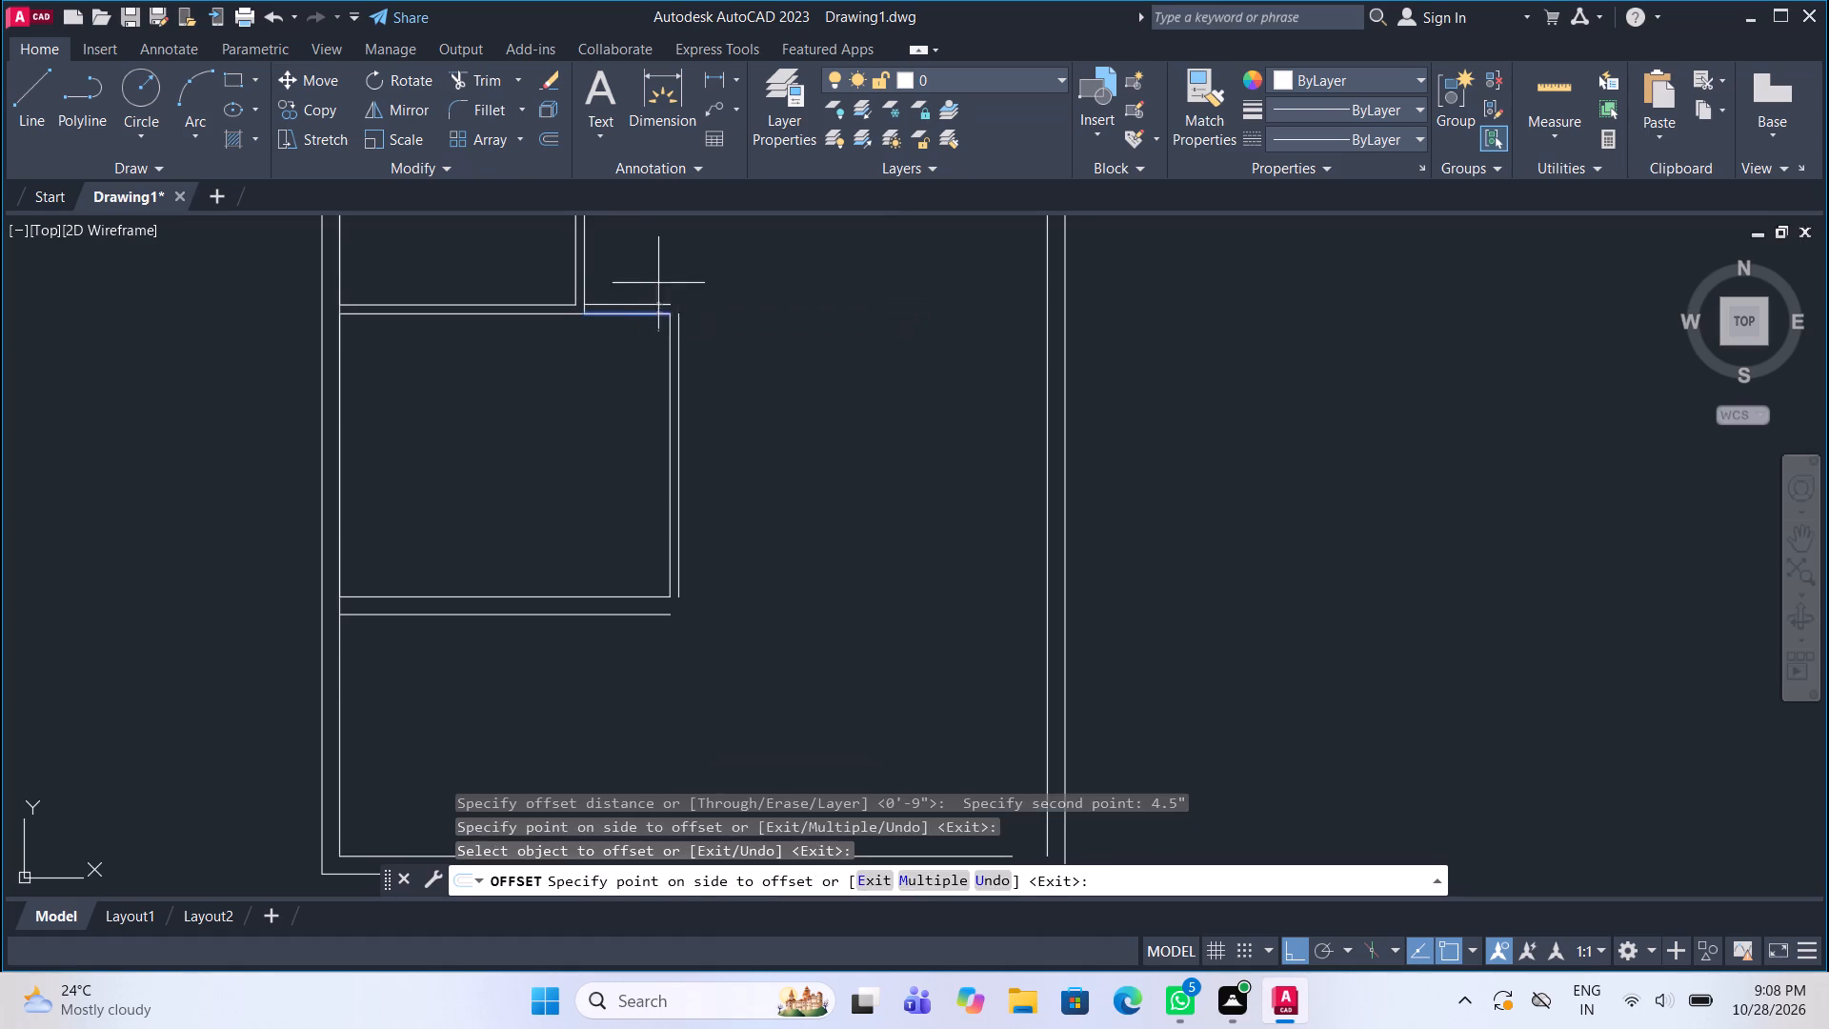
Fillet the outer wall lines of the lower 14' by 12' room together at its upper and lower right corners.
{"action": "left_click", "coordinate": [483, 109]}
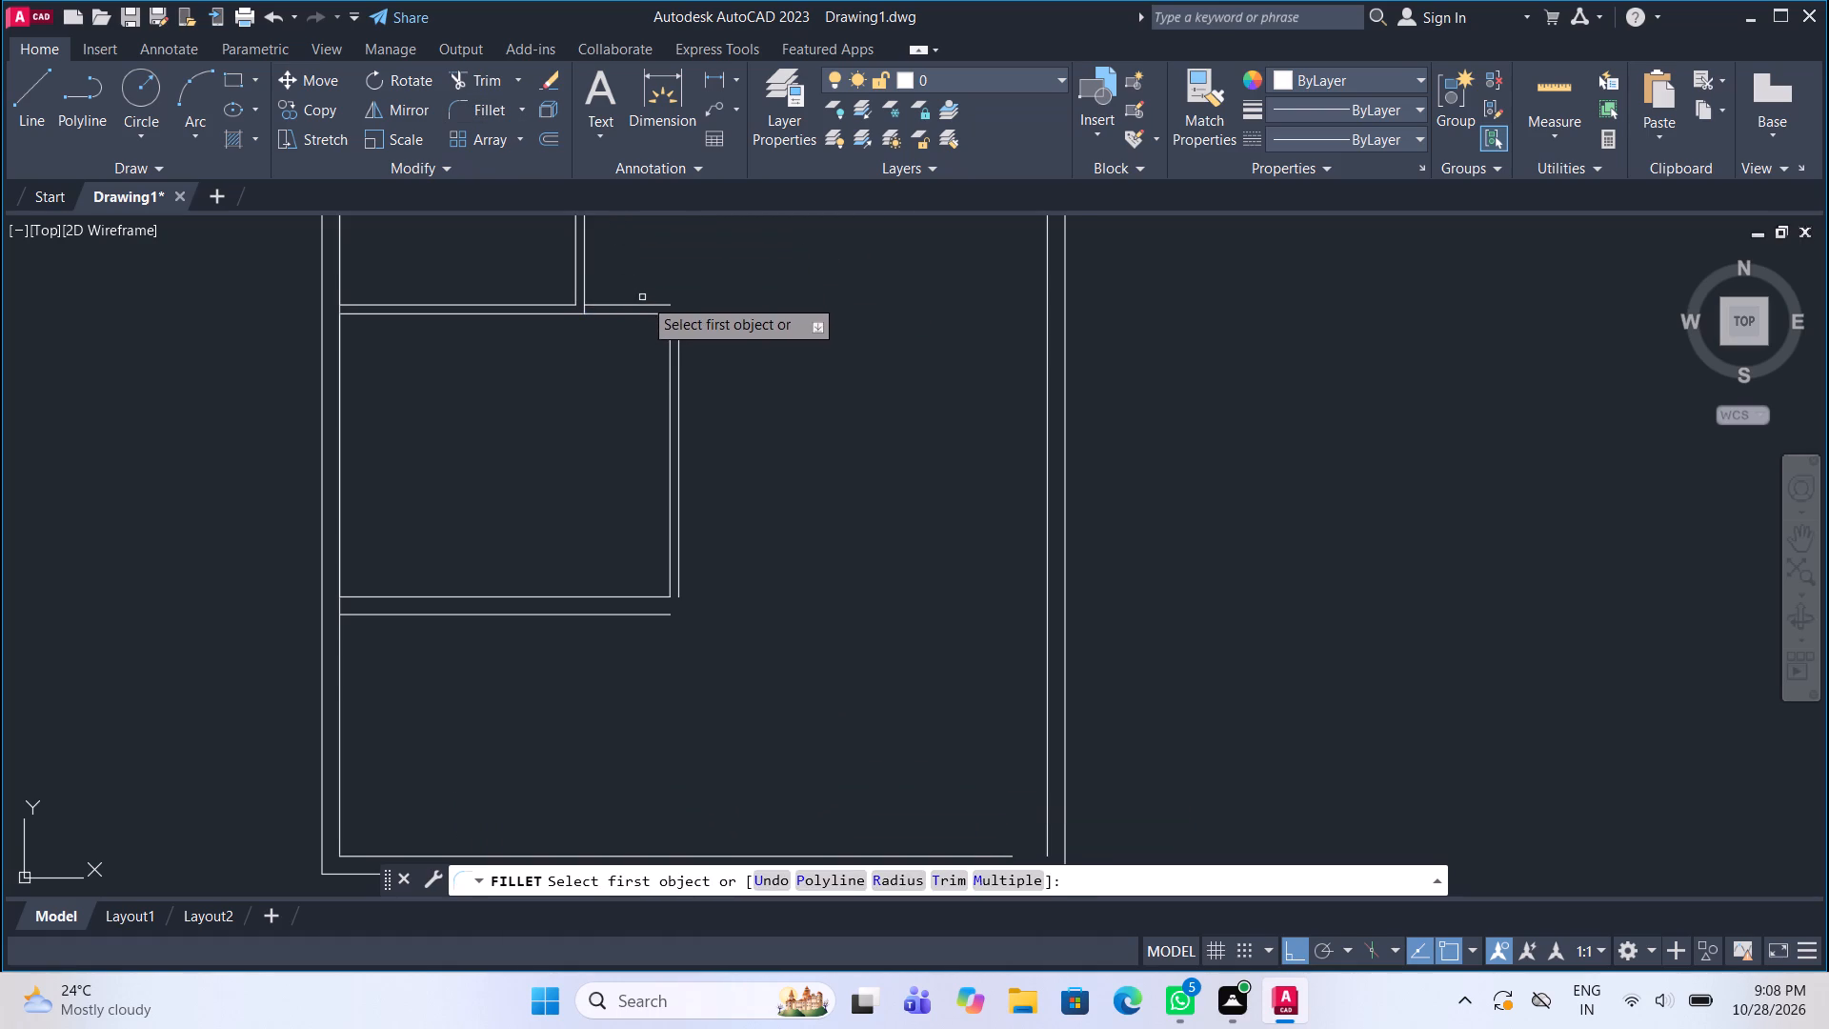
{"action": "left_click", "coordinate": [647, 304]}
{"action": "left_click", "coordinate": [677, 328]}
{"action": "left_click", "coordinate": [474, 105]}
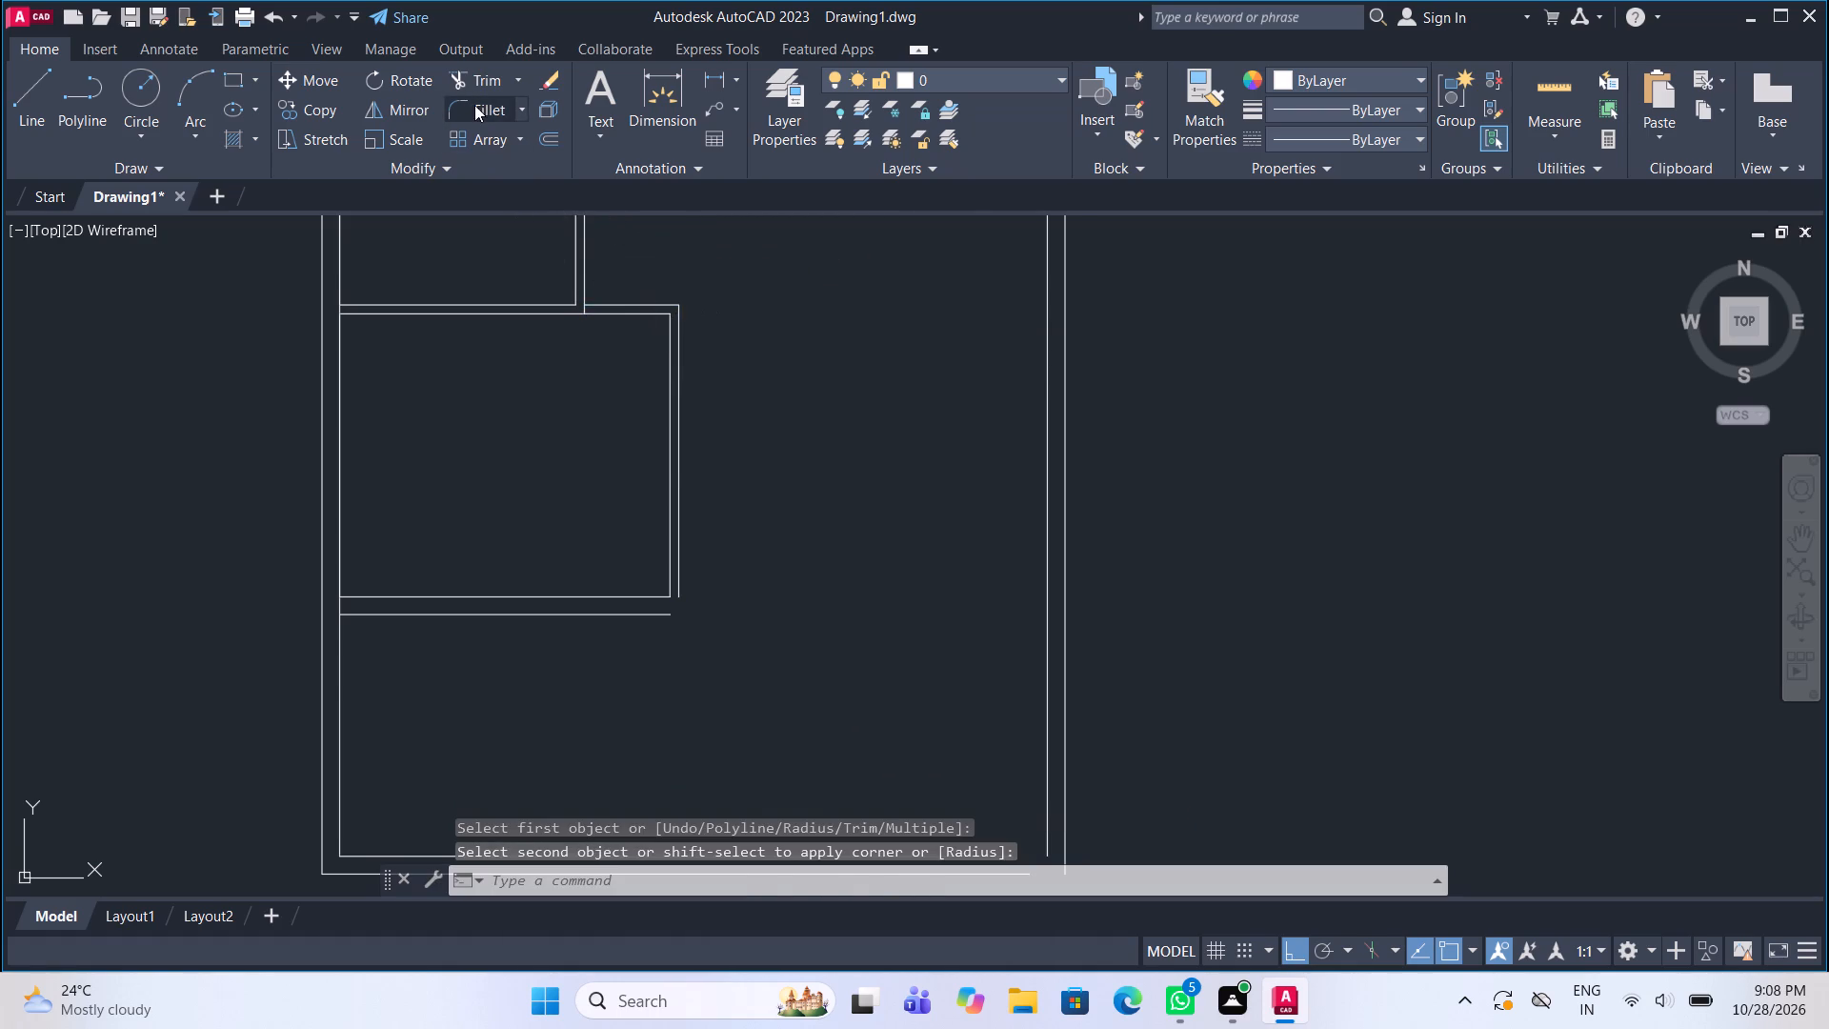
{"action": "left_click", "coordinate": [635, 614]}
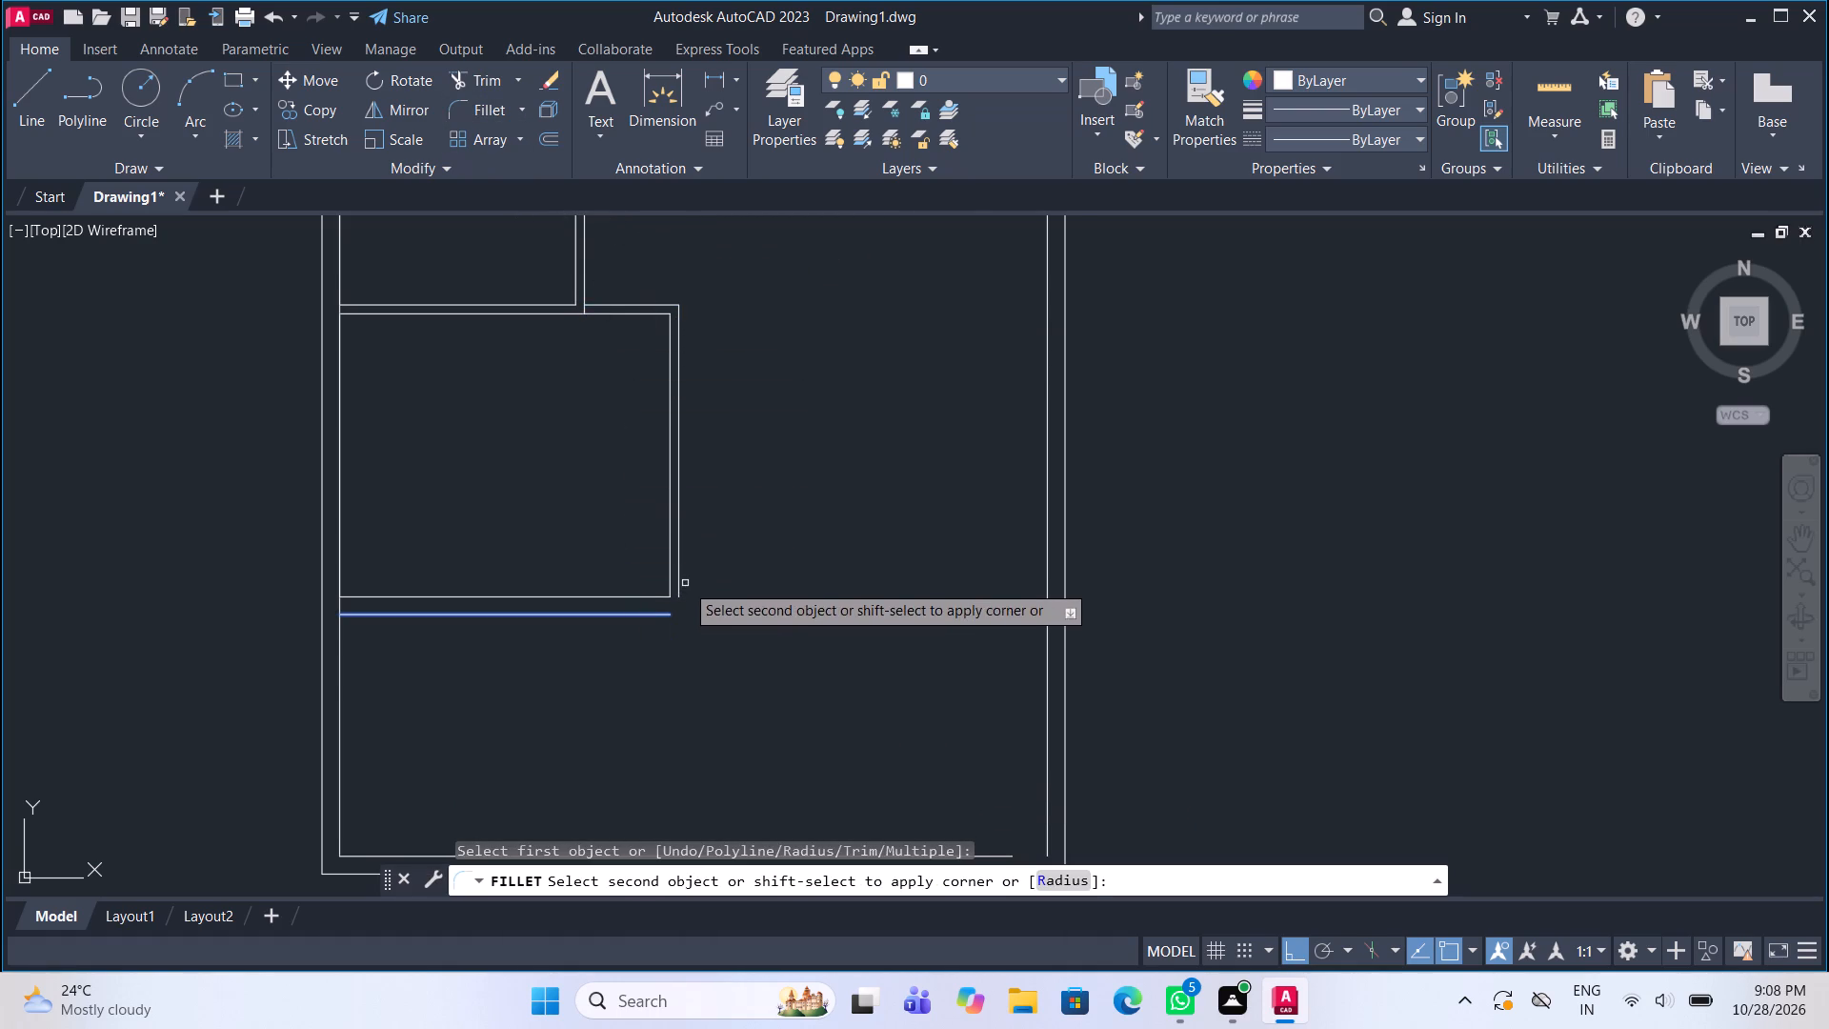
{"action": "left_click", "coordinate": [678, 576]}
Fillet the inner and outer lines of the building's outer wall together at the plan's lower right corner.
{"action": "scroll", "coordinate": [559, 515], "scroll_direction": "down", "scroll_amount": 2}
{"action": "middle_click_drag", "start_coordinate": [567, 550], "coordinate": [544, 522]}
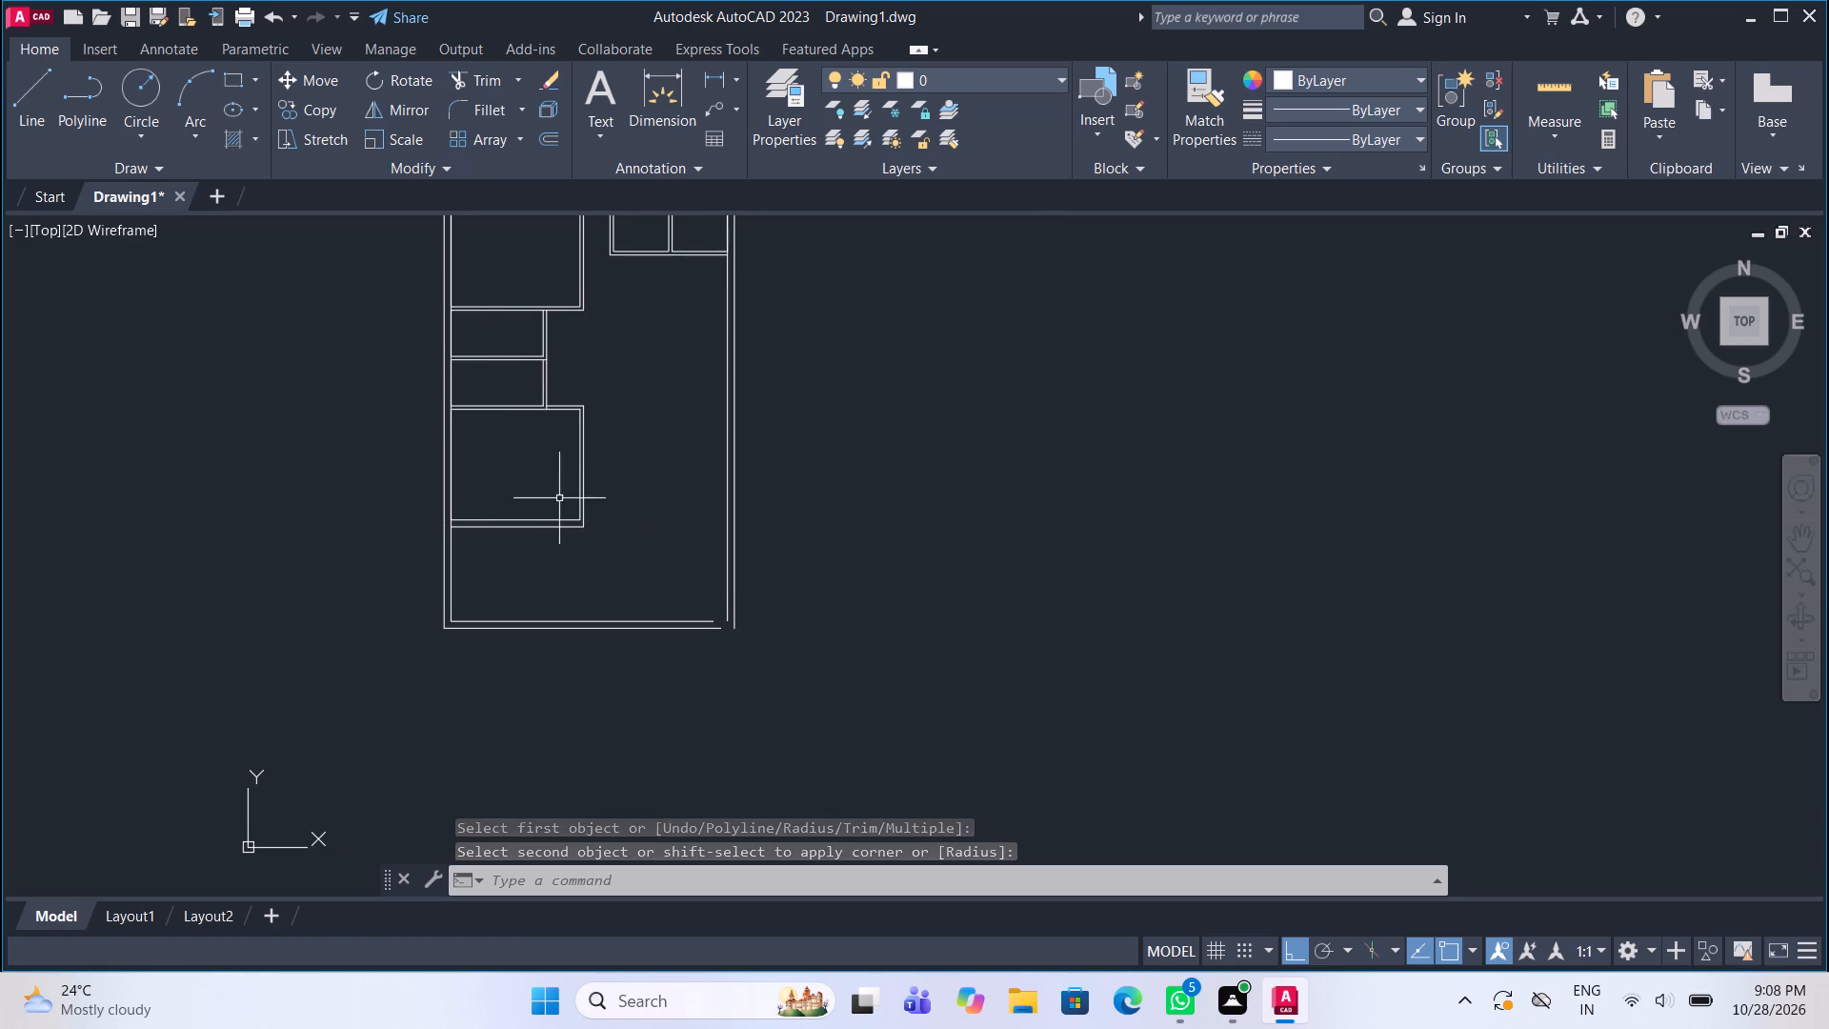
{"action": "scroll", "coordinate": [768, 649], "scroll_direction": "up", "scroll_amount": 2}
{"action": "middle_click_drag", "start_coordinate": [765, 649], "coordinate": [750, 645]}
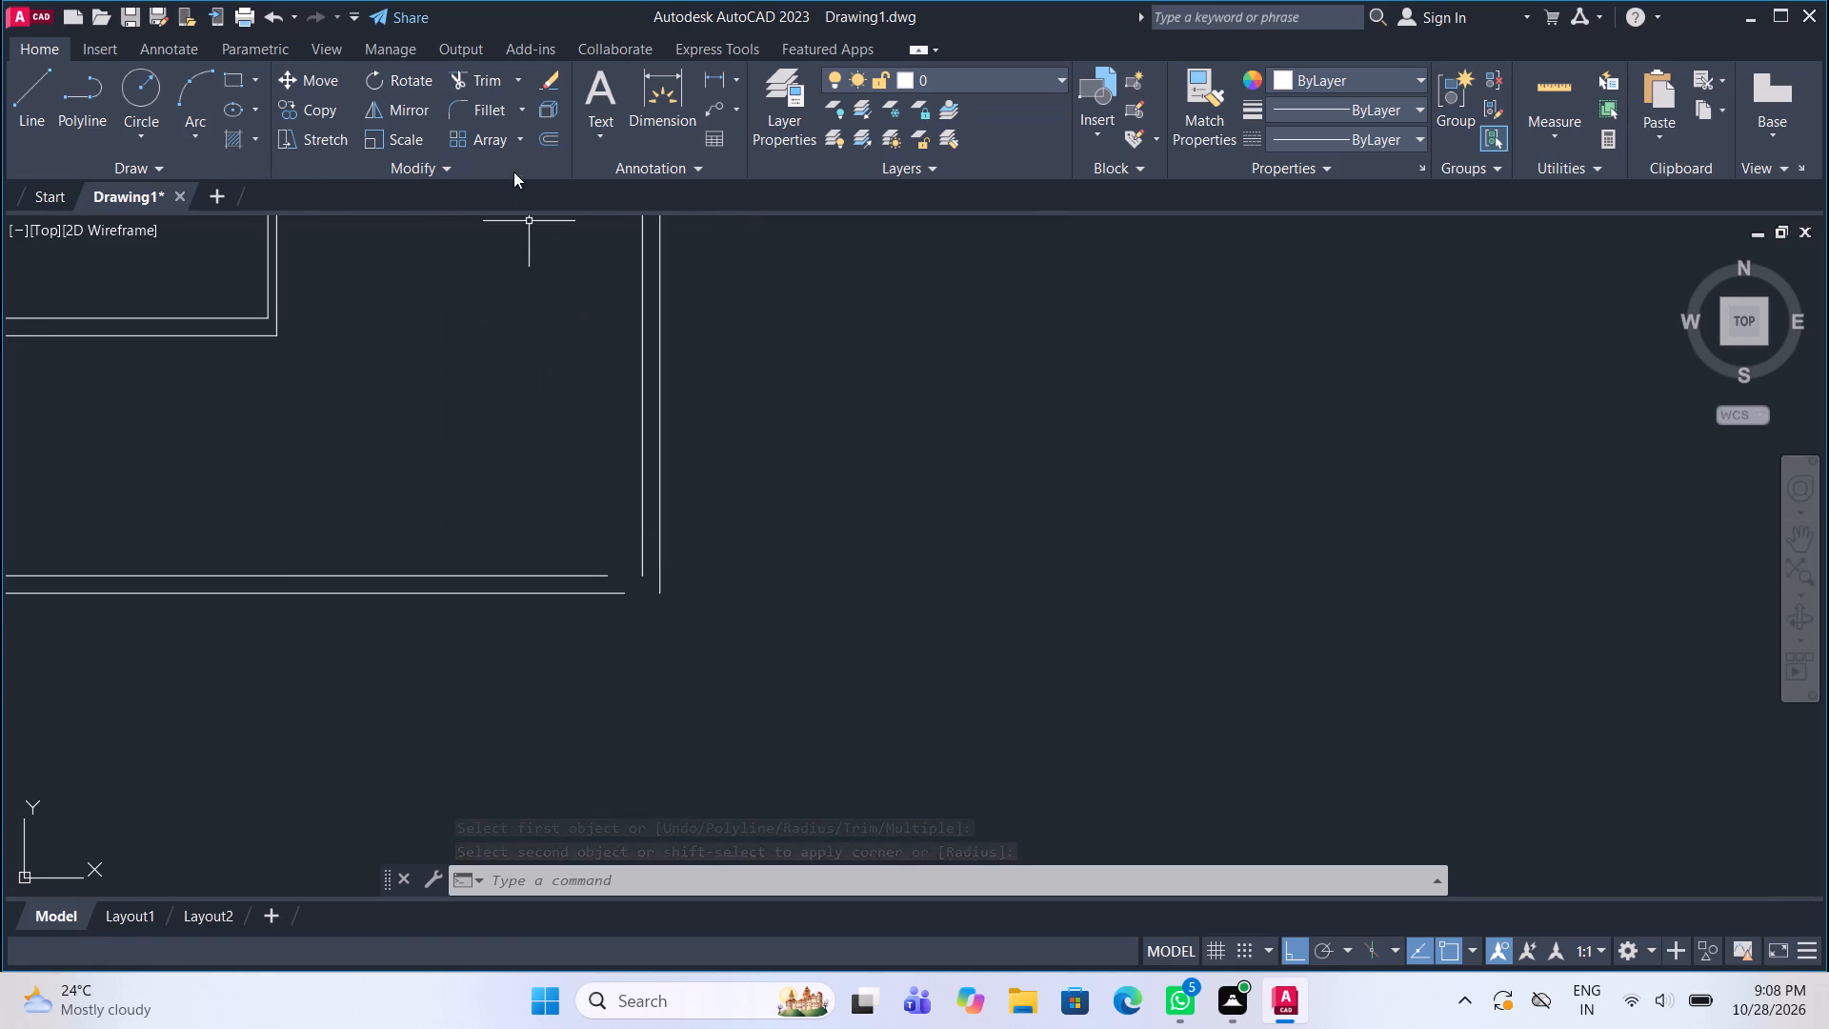
{"action": "left_click", "coordinate": [486, 105]}
{"action": "left_click", "coordinate": [567, 575]}
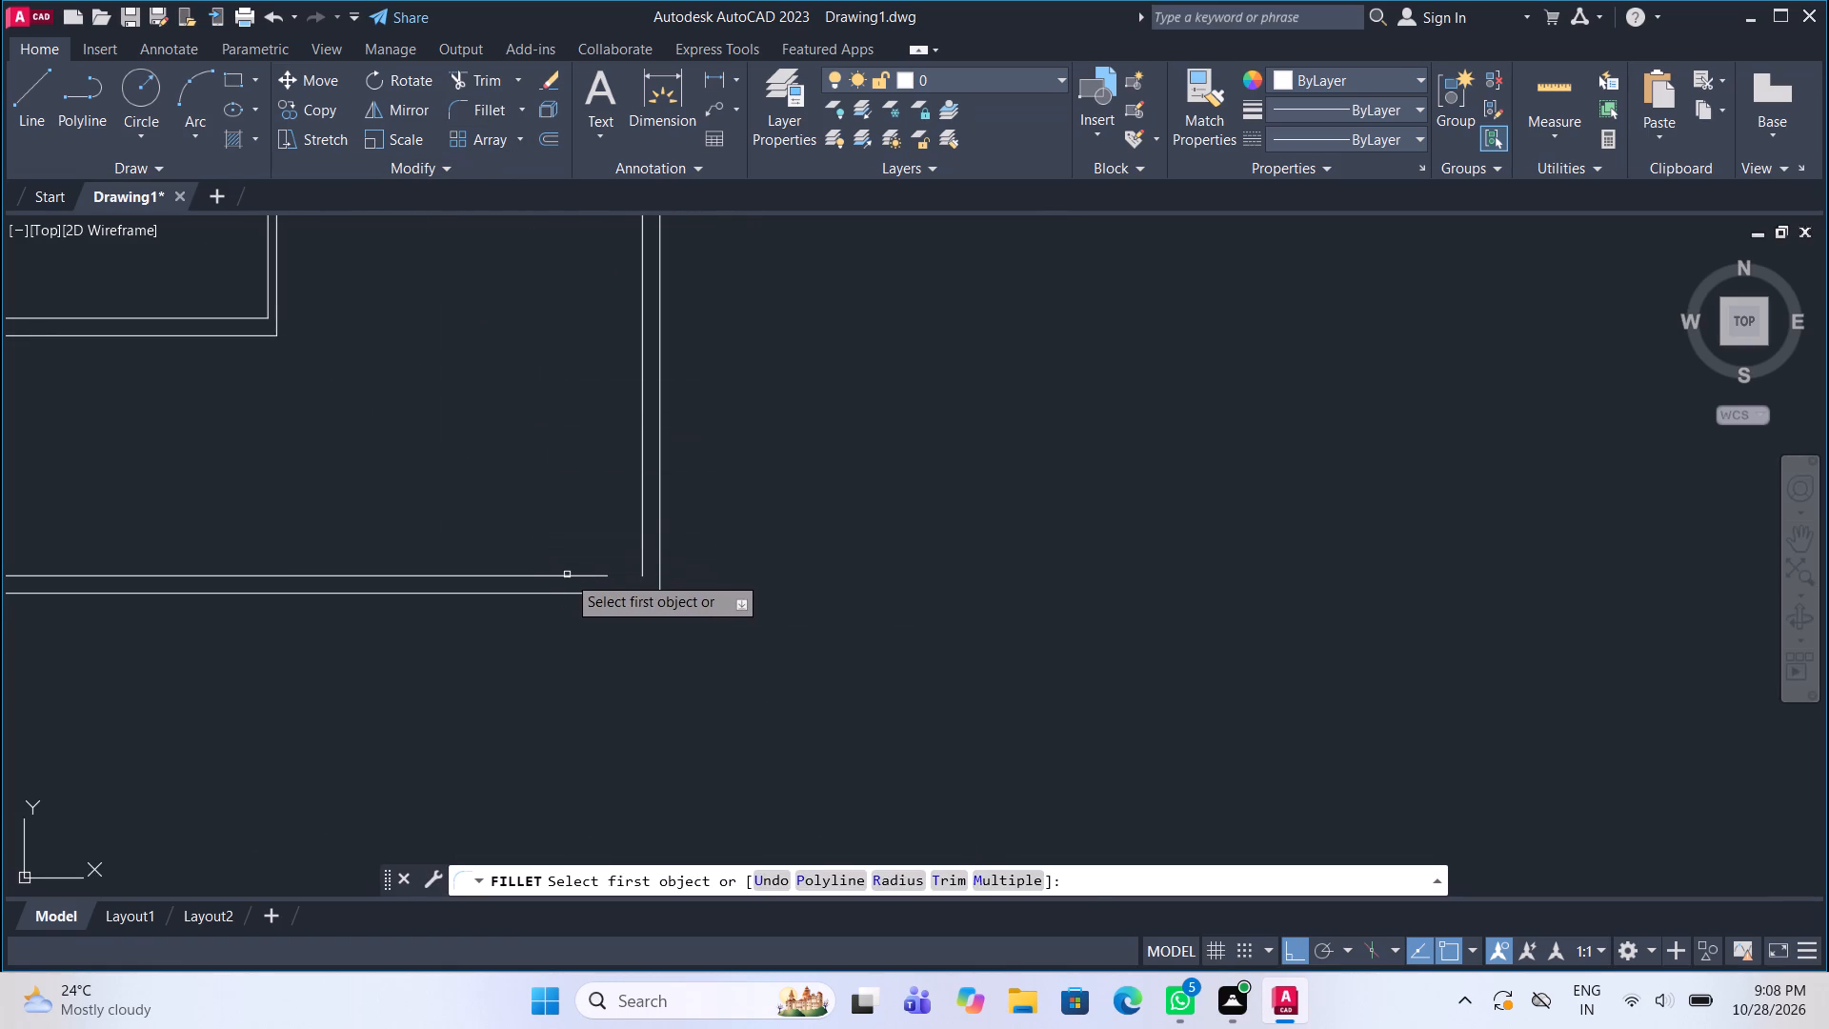
{"action": "left_click", "coordinate": [640, 539]}
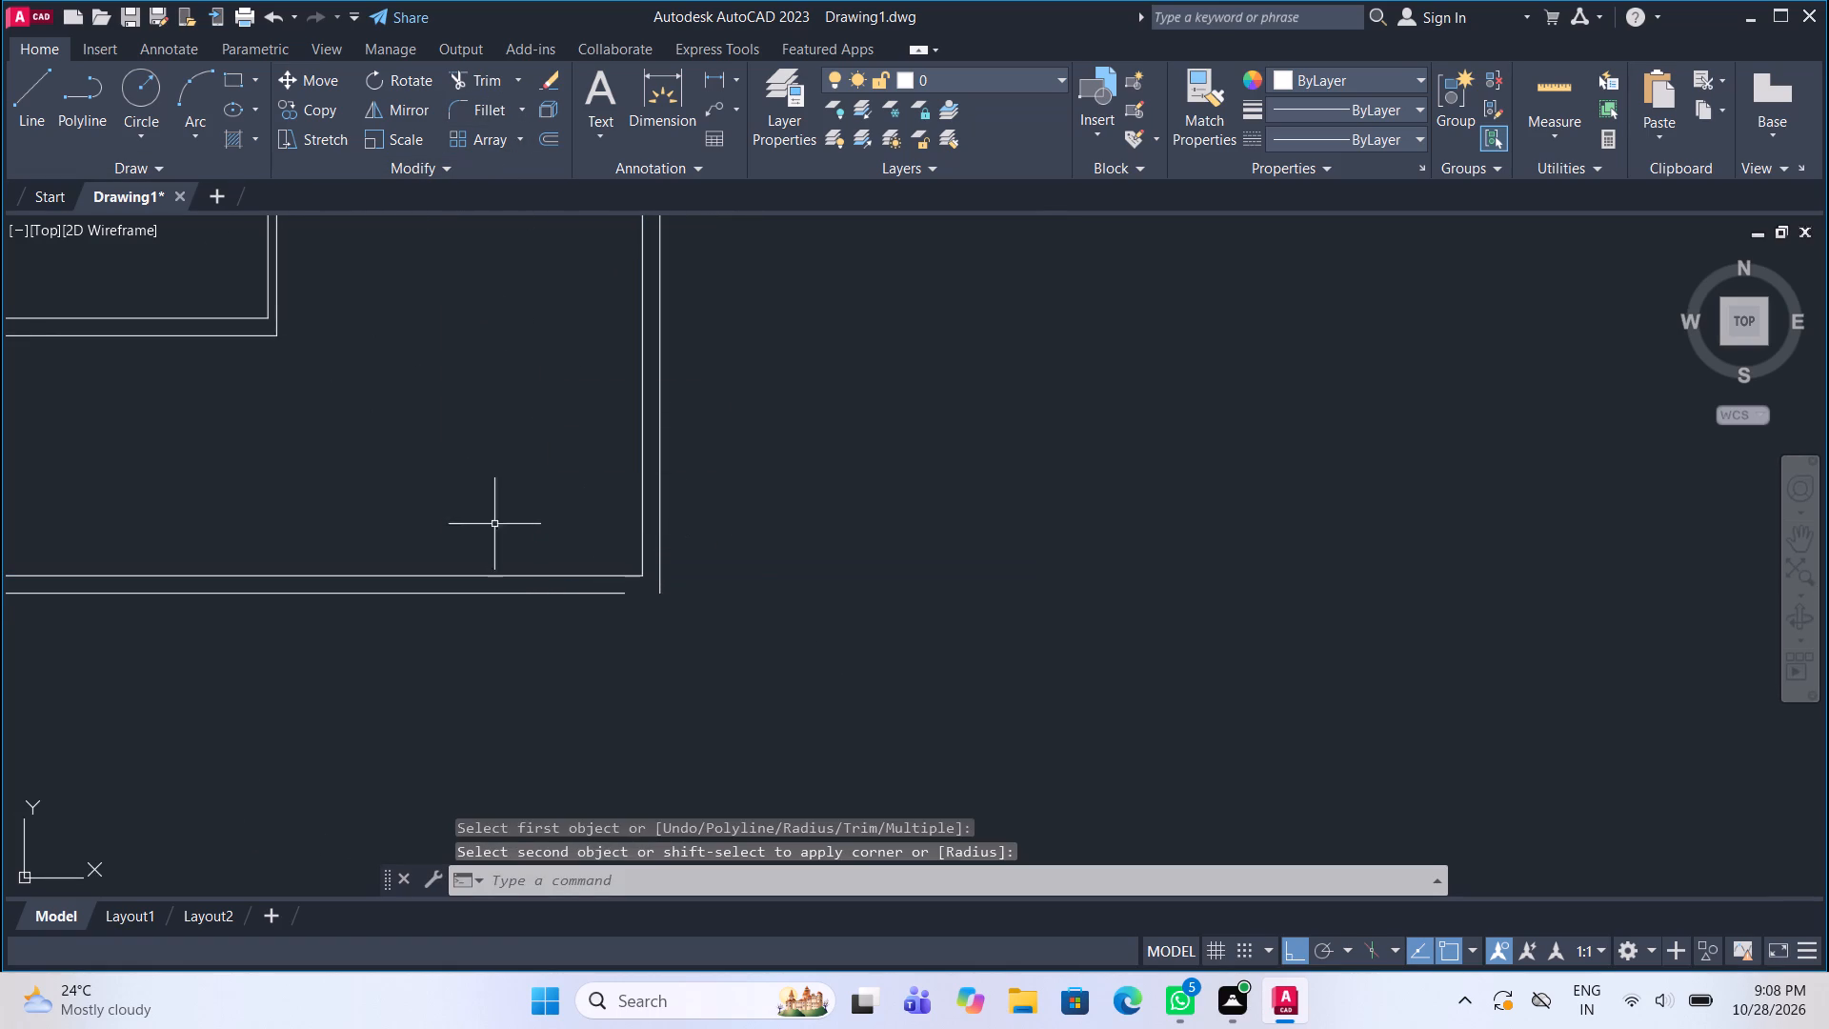
{"action": "left_click", "coordinate": [491, 112]}
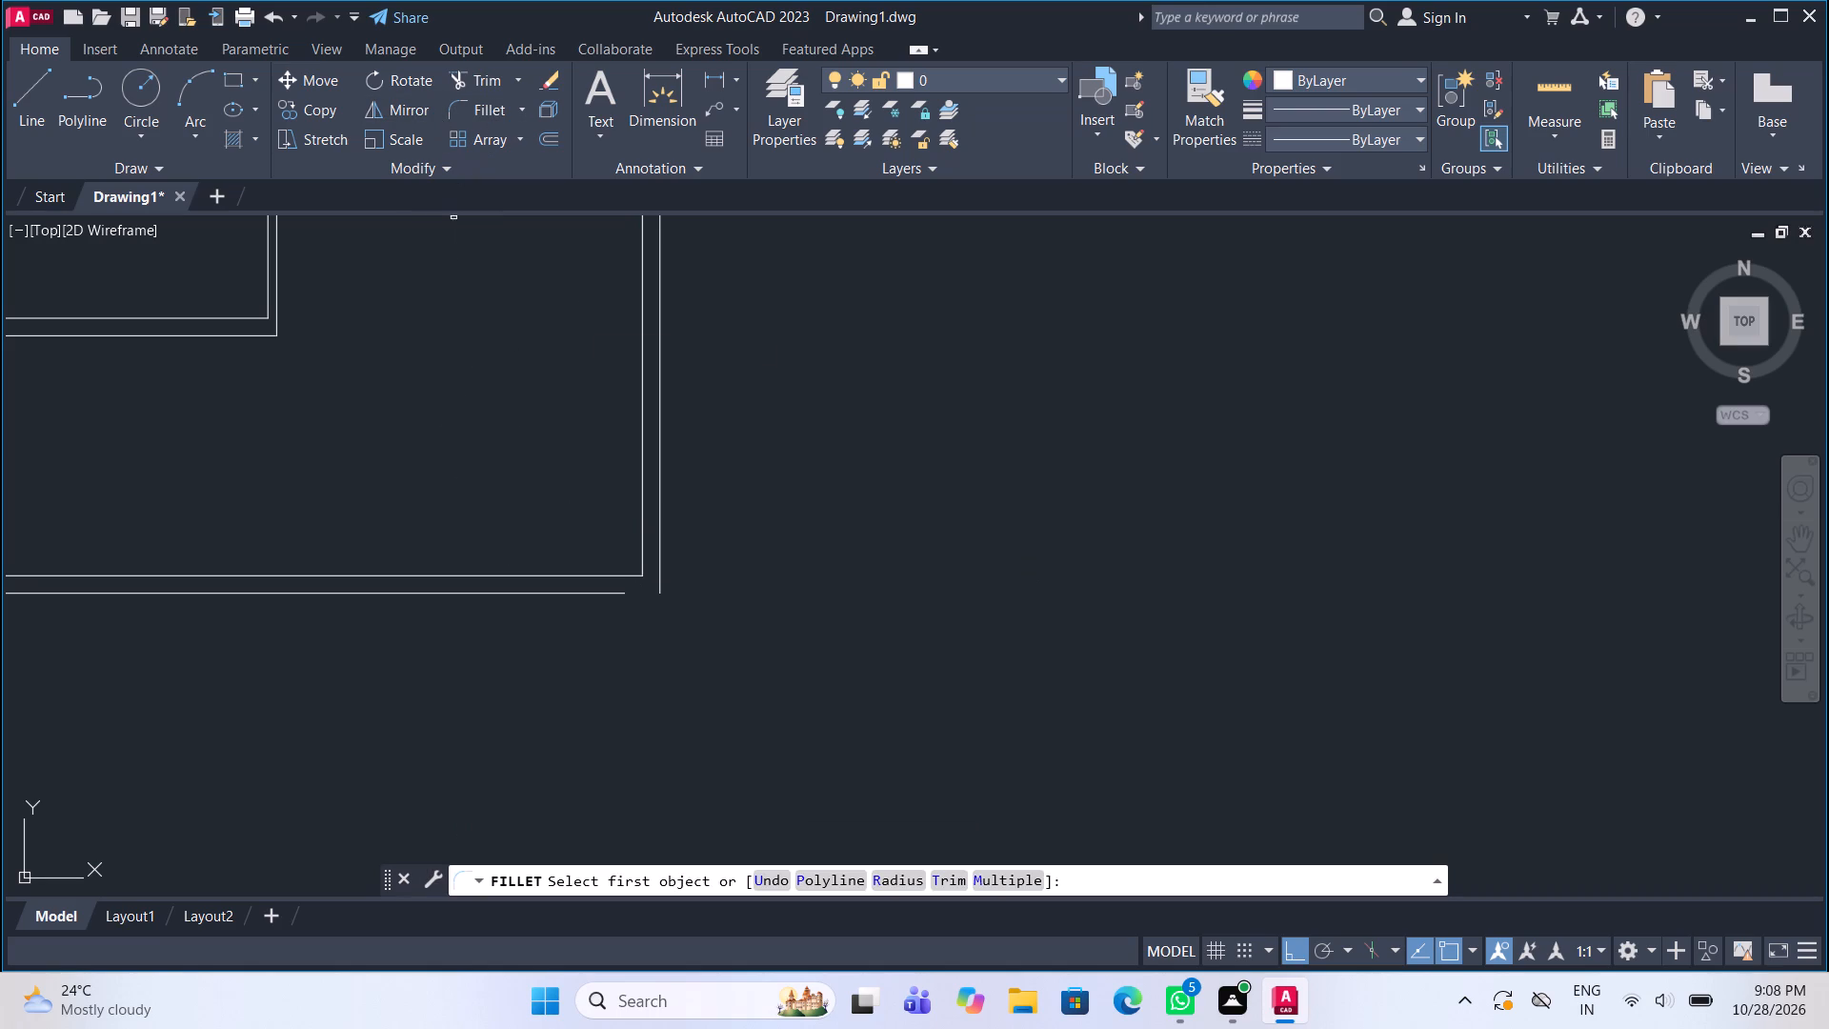
{"action": "left_click", "coordinate": [609, 591]}
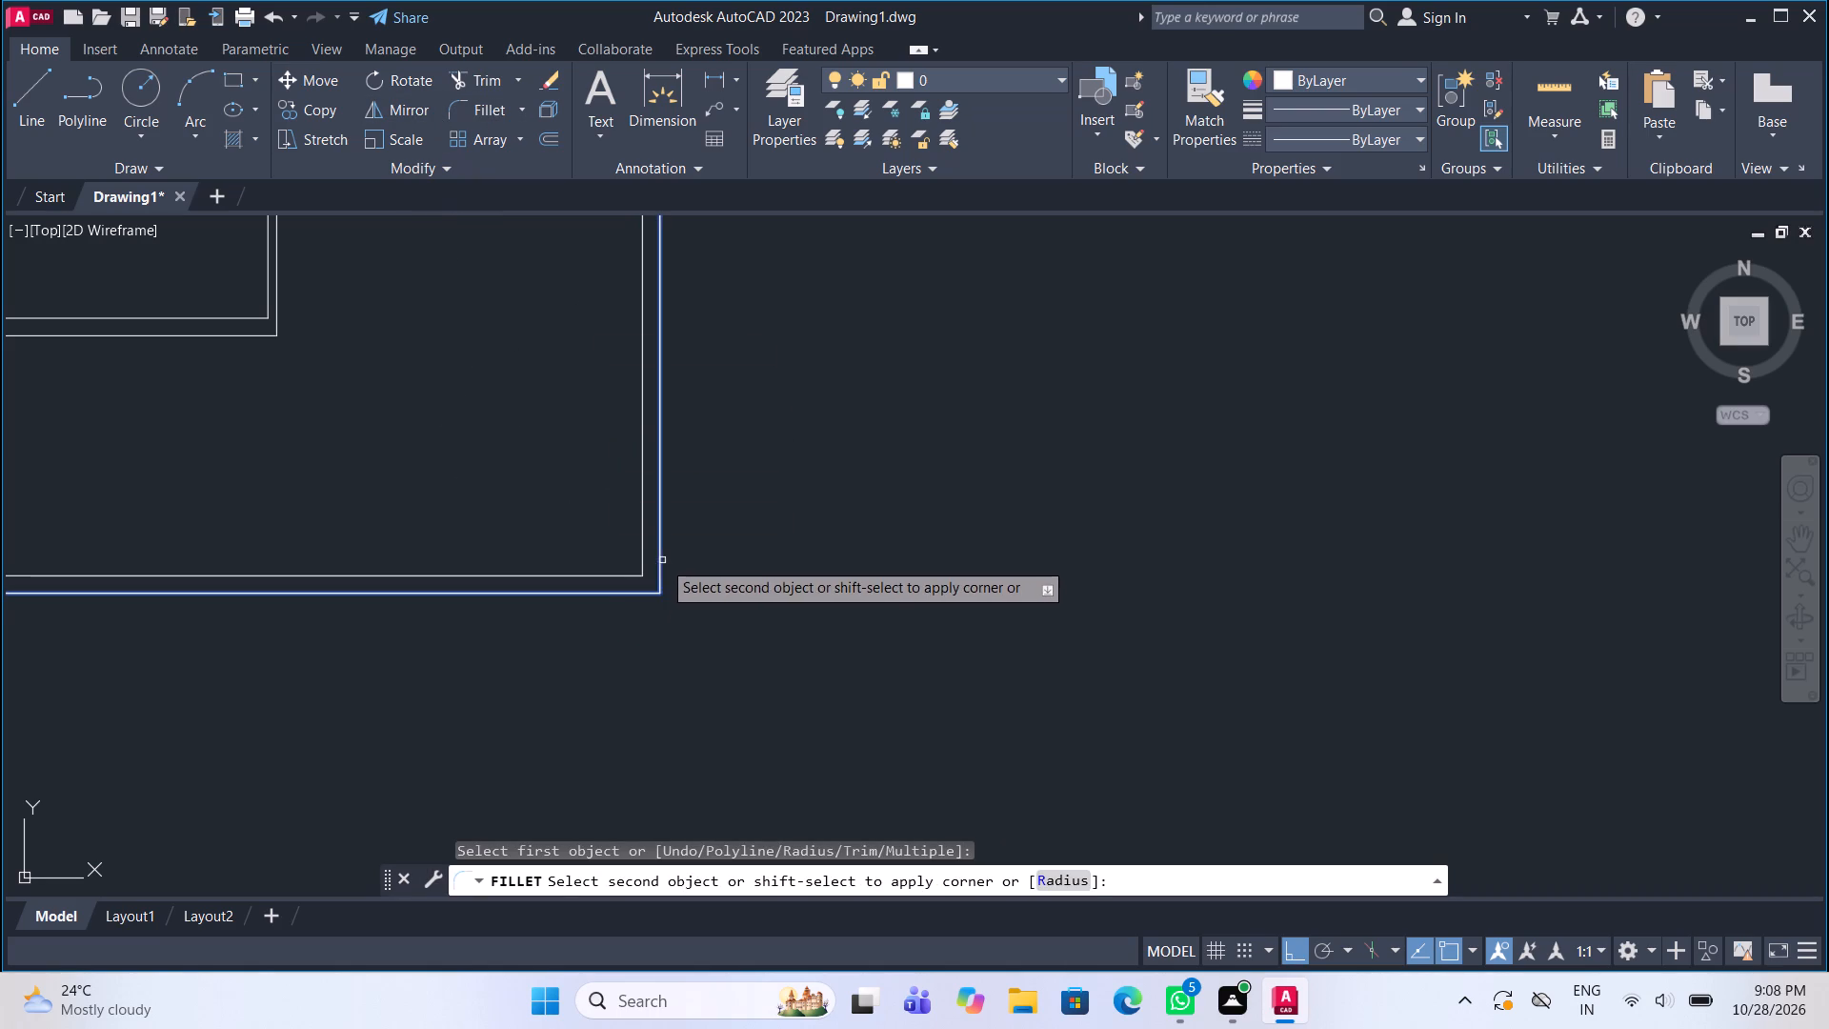
{"action": "left_click", "coordinate": [662, 560]}
Check the clear distance from the lower 14' by 12' room's bottom wall down to the outer wall's inner line.
{"action": "scroll", "coordinate": [743, 545], "scroll_direction": "down", "scroll_amount": 2}
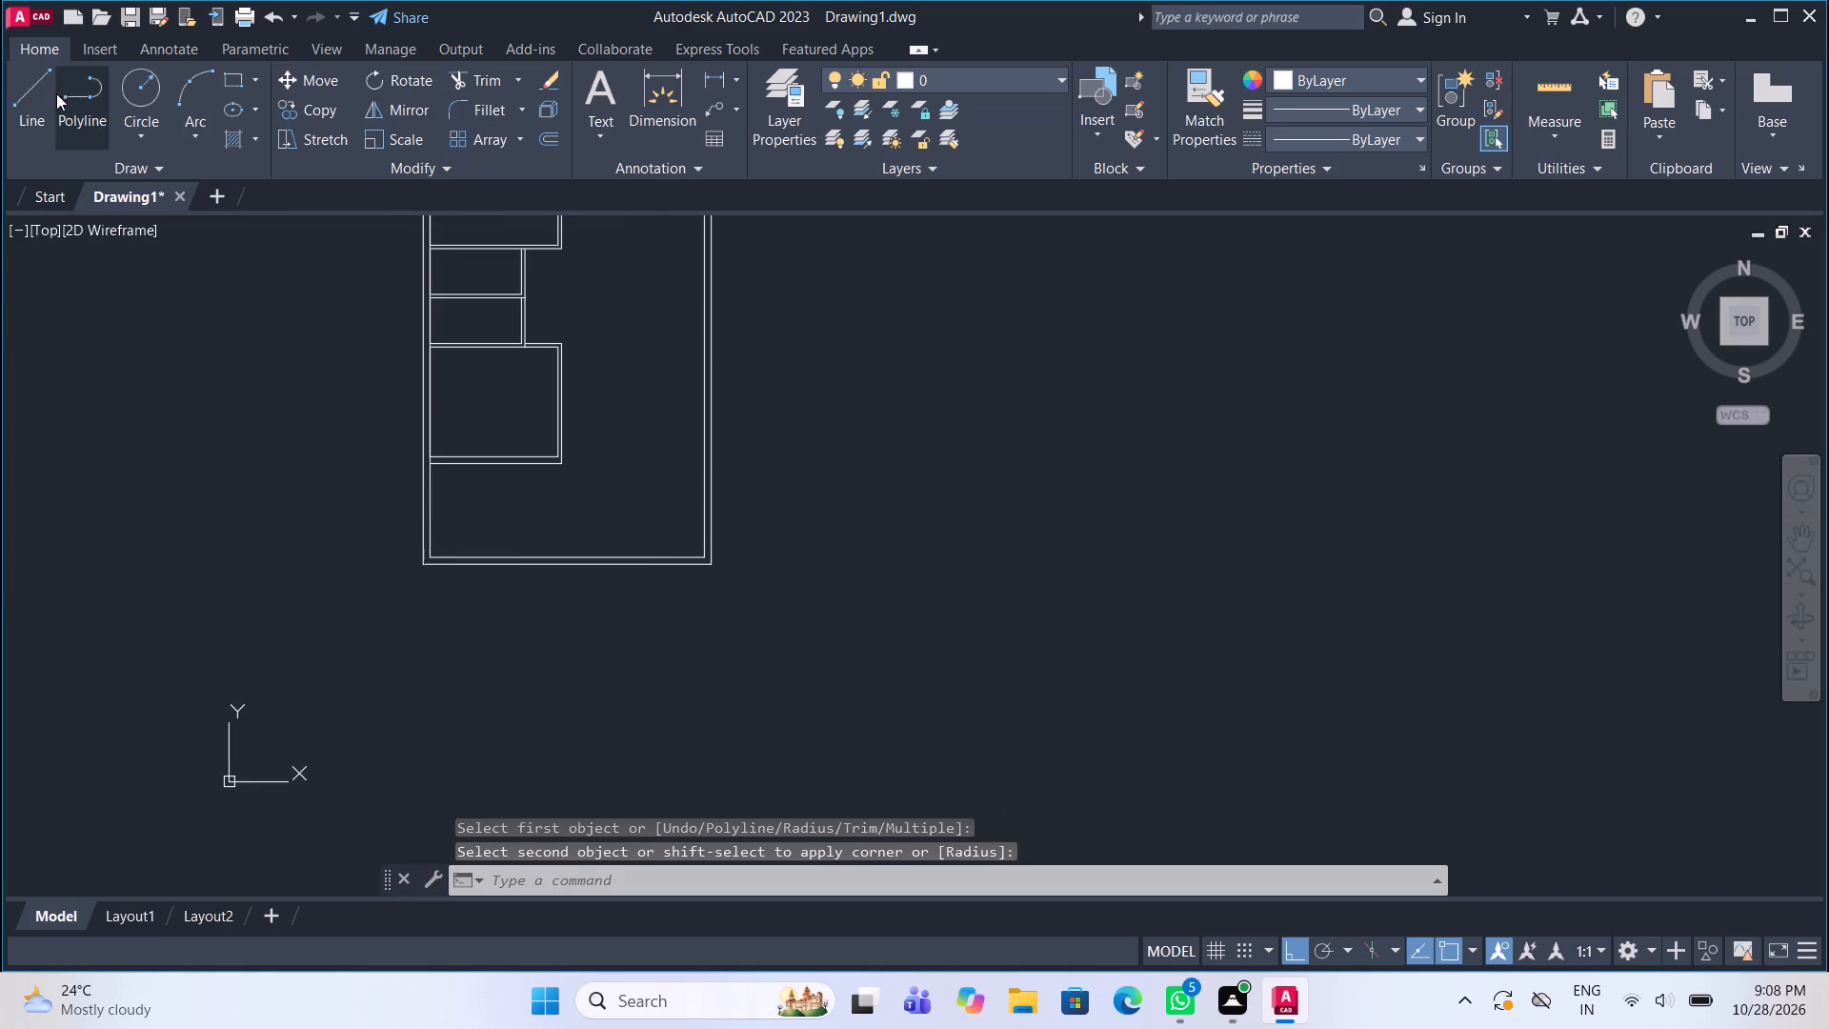
{"action": "left_click", "coordinate": [50, 96]}
{"action": "scroll", "coordinate": [490, 532], "scroll_direction": "up", "scroll_amount": 1}
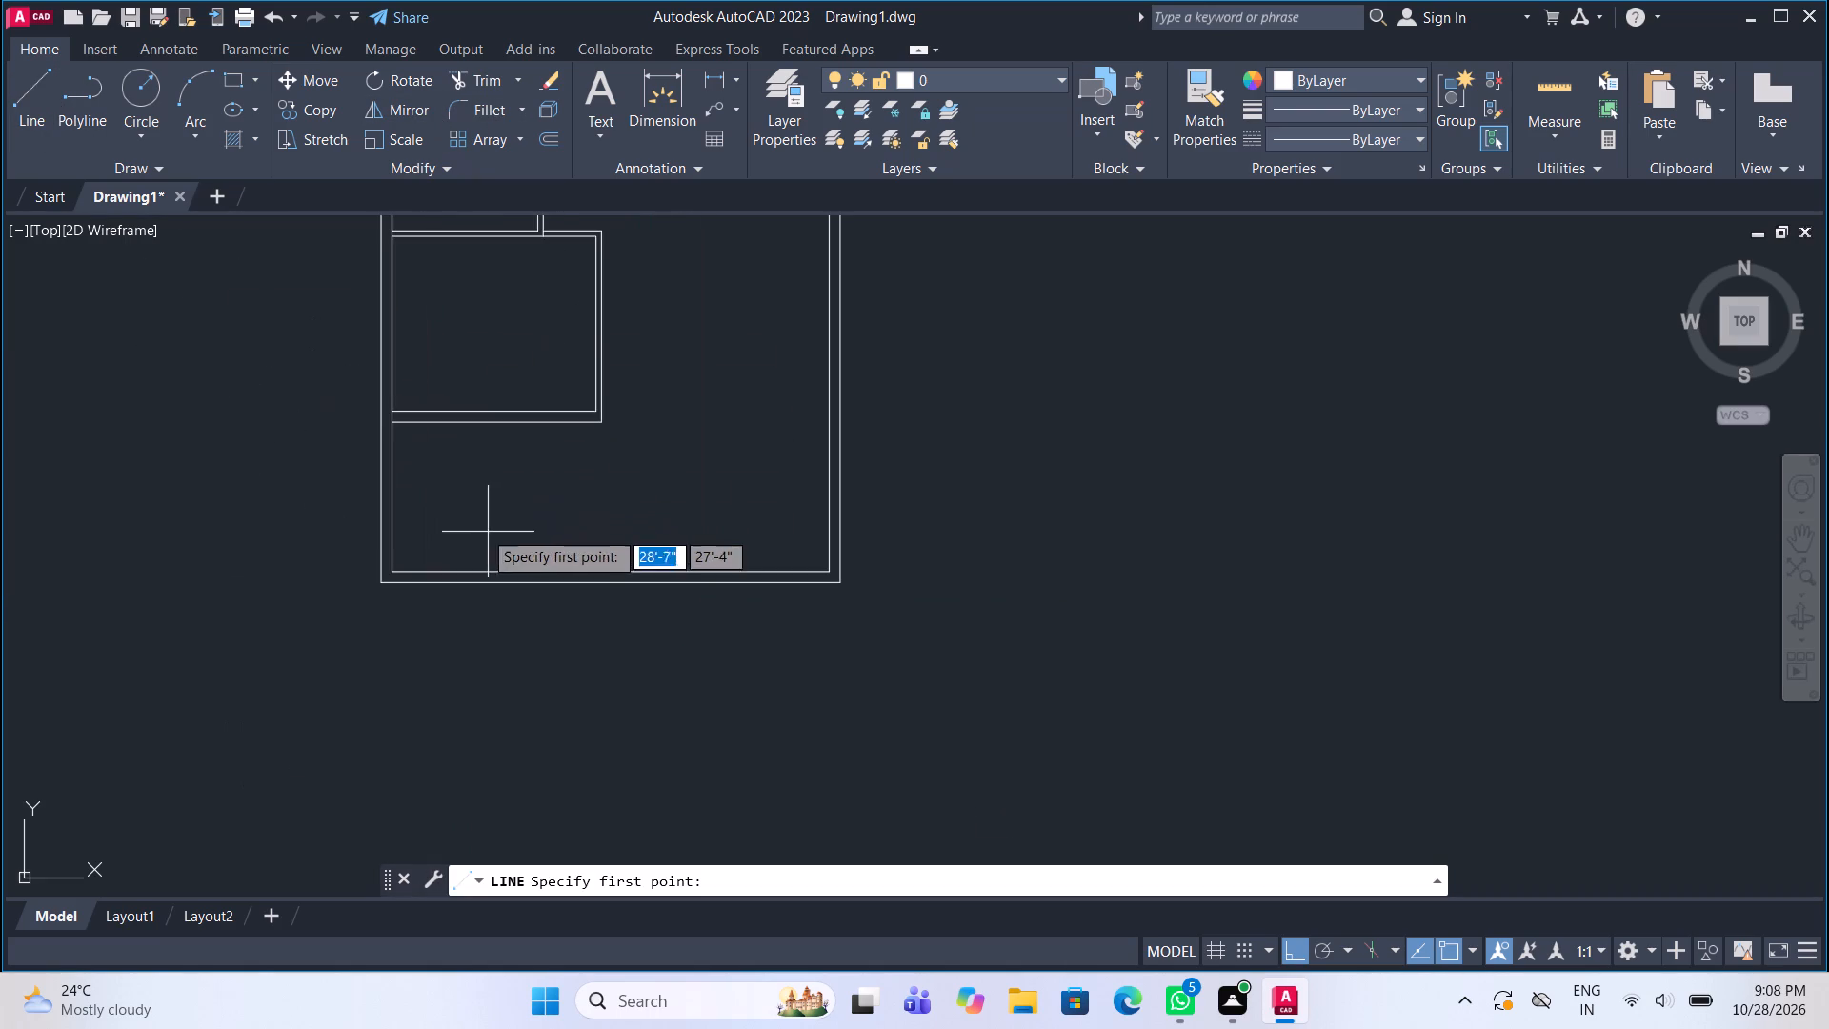
{"action": "left_click", "coordinate": [655, 127]}
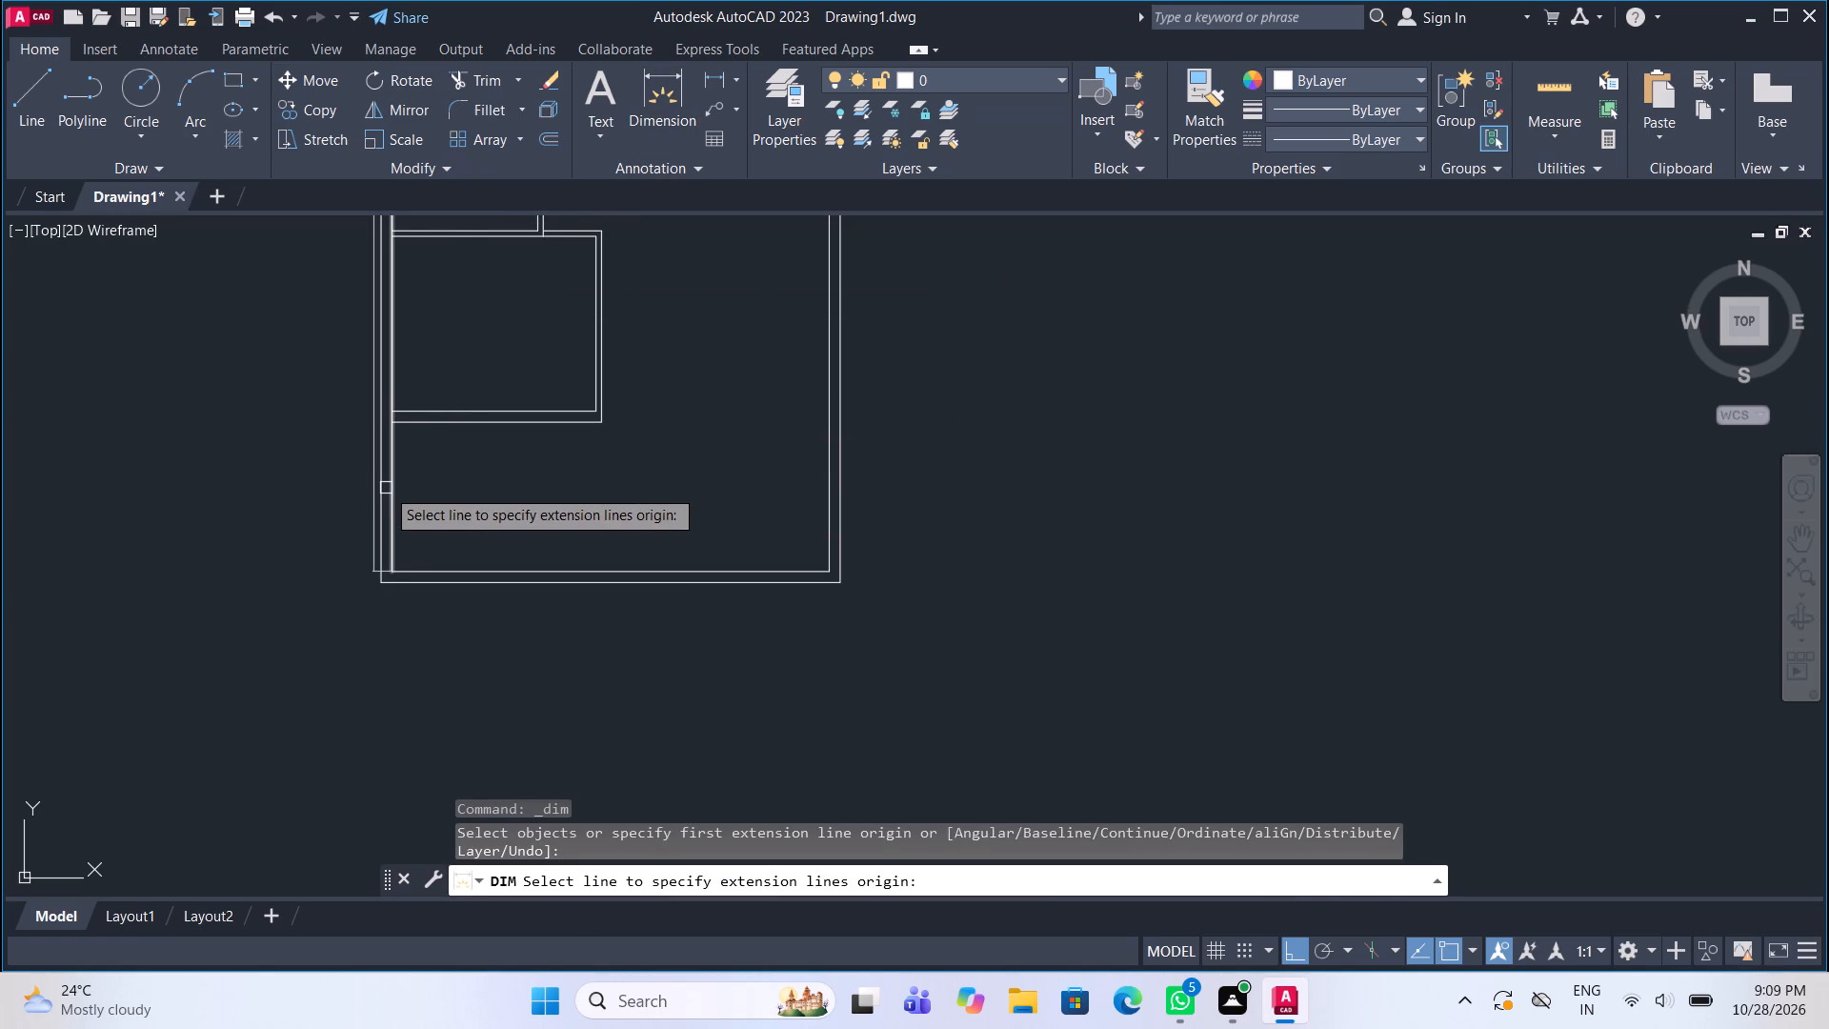
{"action": "scroll", "coordinate": [392, 423], "scroll_direction": "up", "scroll_amount": 3}
{"action": "left_click", "coordinate": [385, 421]}
{"action": "scroll", "coordinate": [385, 421], "scroll_direction": "down", "scroll_amount": 2}
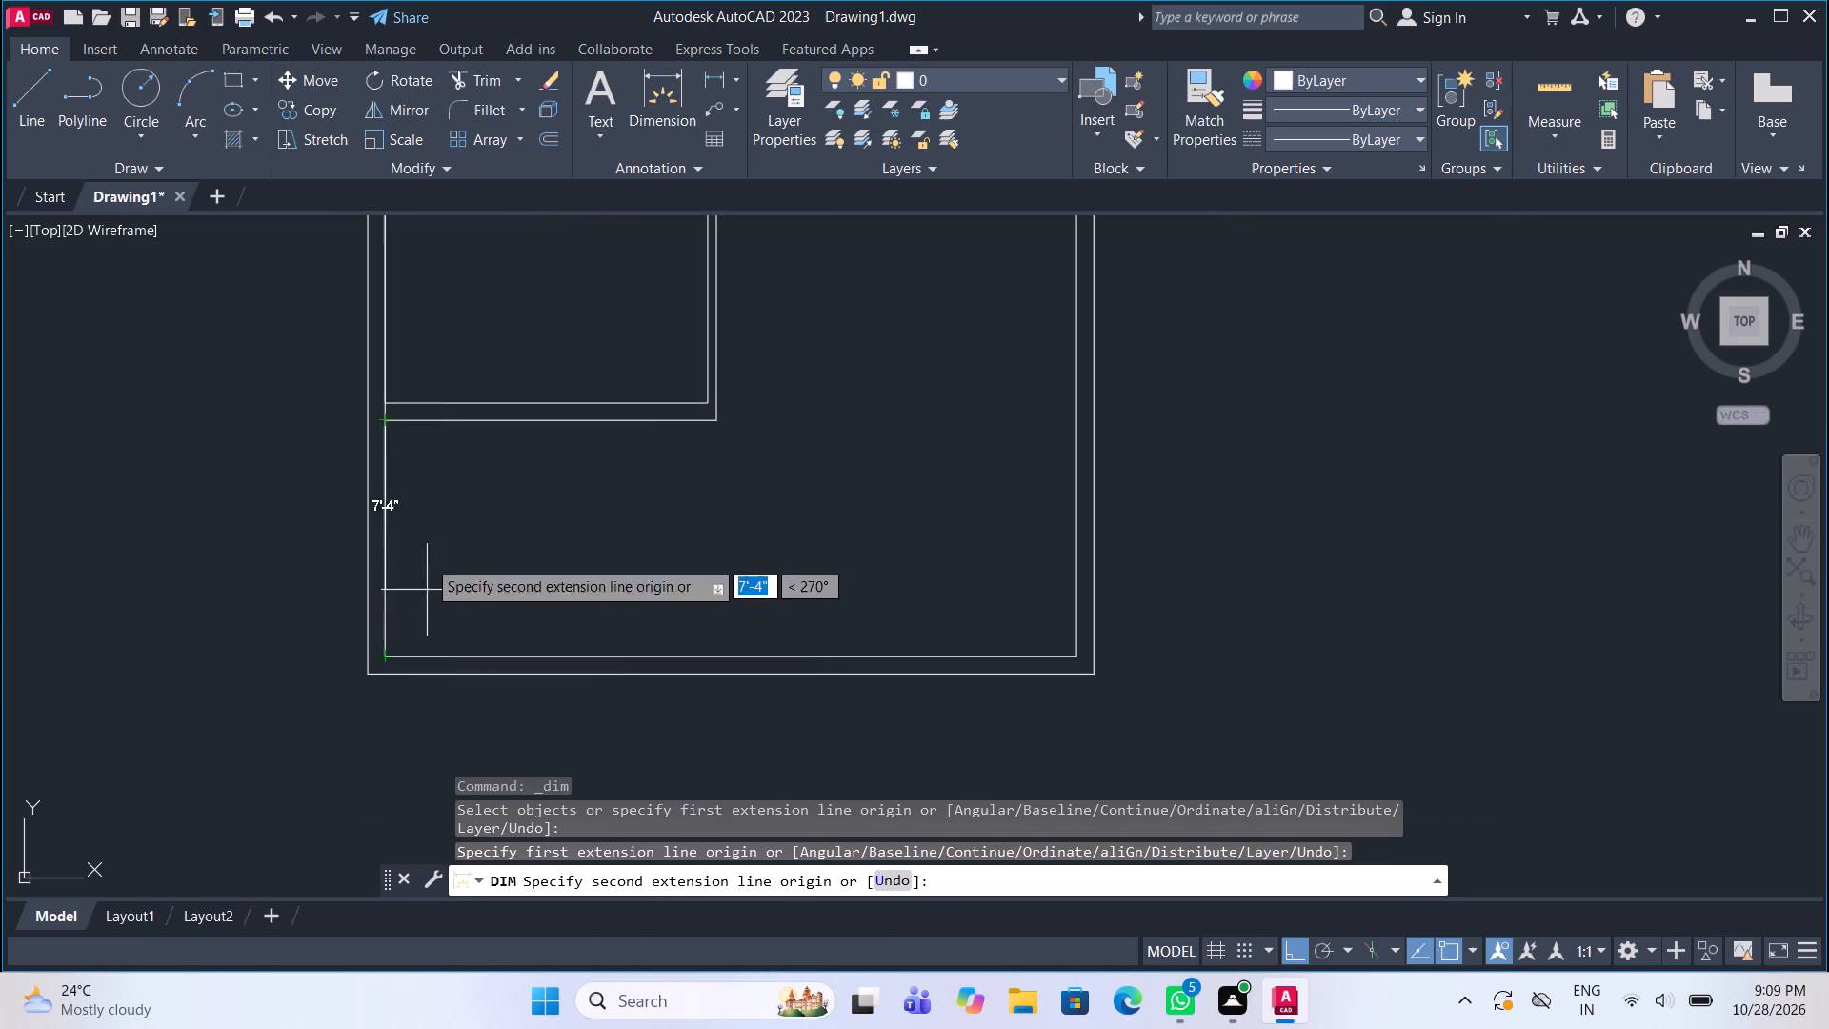
From the lower room's bottom wall at the left outer wall, draw lines 14' right and down to the bottom outer wall's inner line.
{"action": "left_click", "coordinate": [33, 119]}
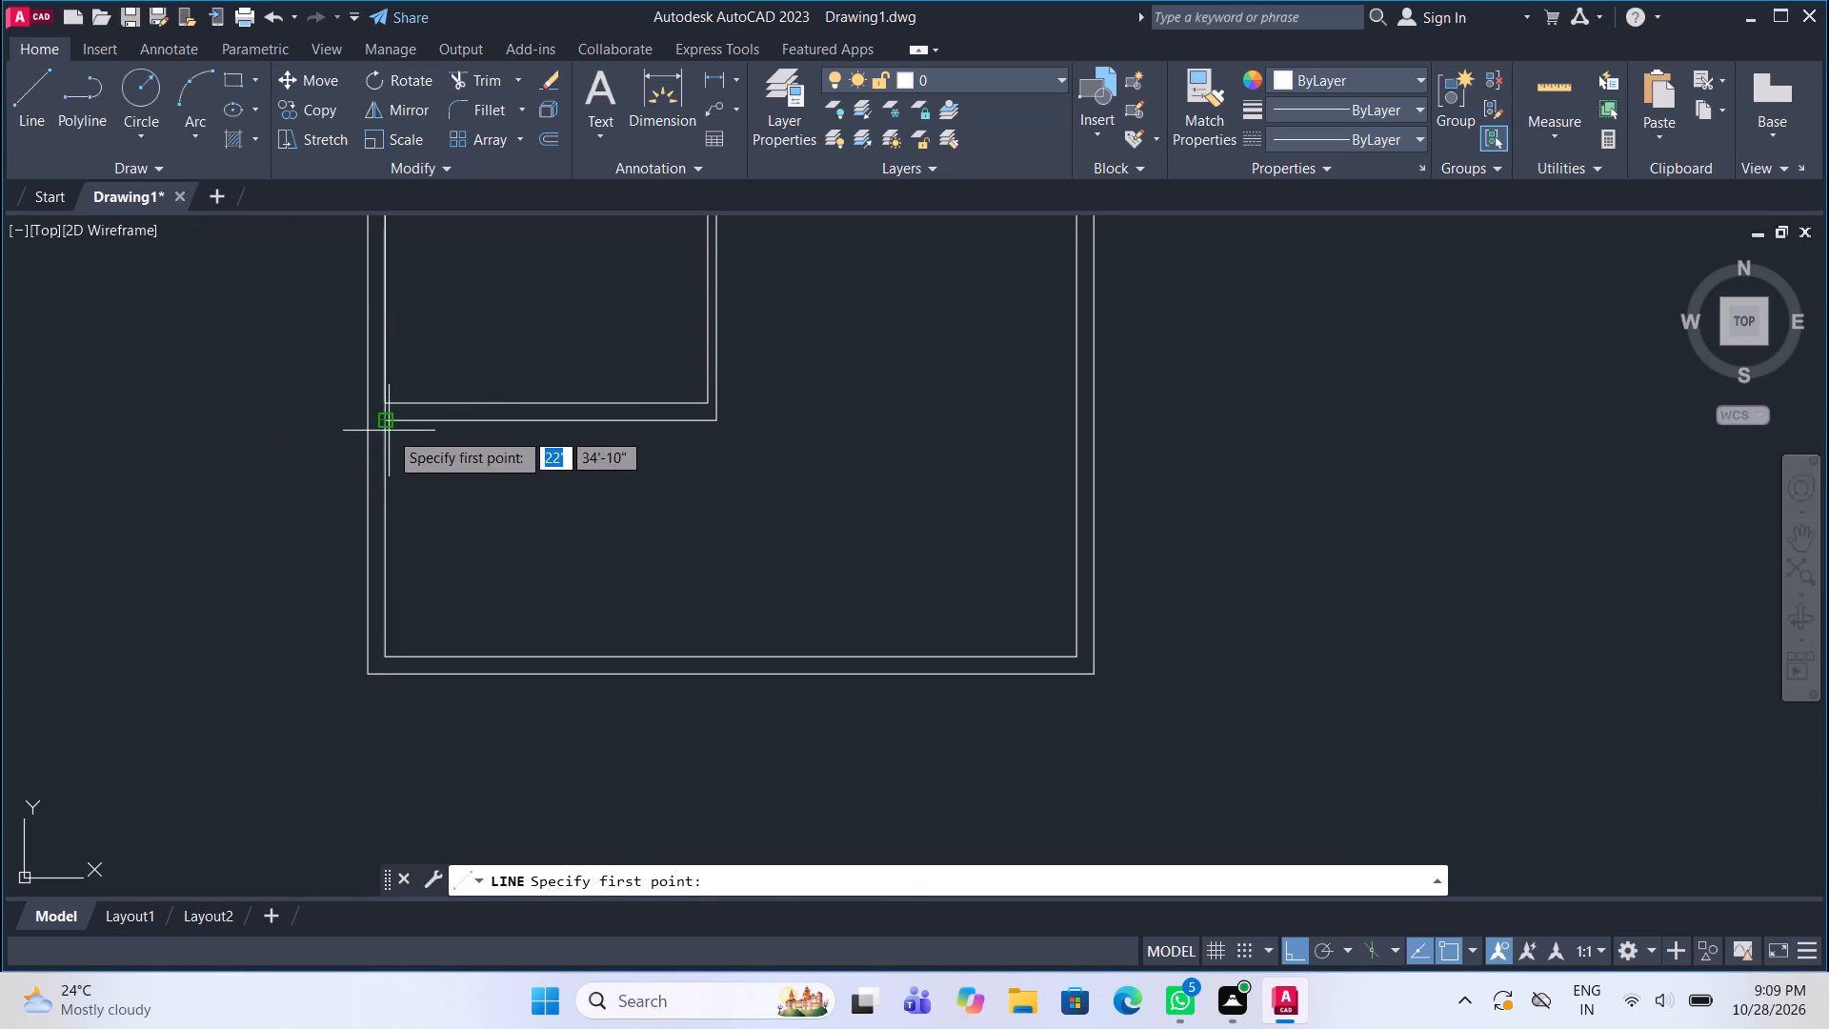
{"action": "left_click", "coordinate": [389, 430]}
{"action": "type", "text": "14"}
{"action": "key", "text": "apostrophe"}
{"action": "key", "text": "Return"}
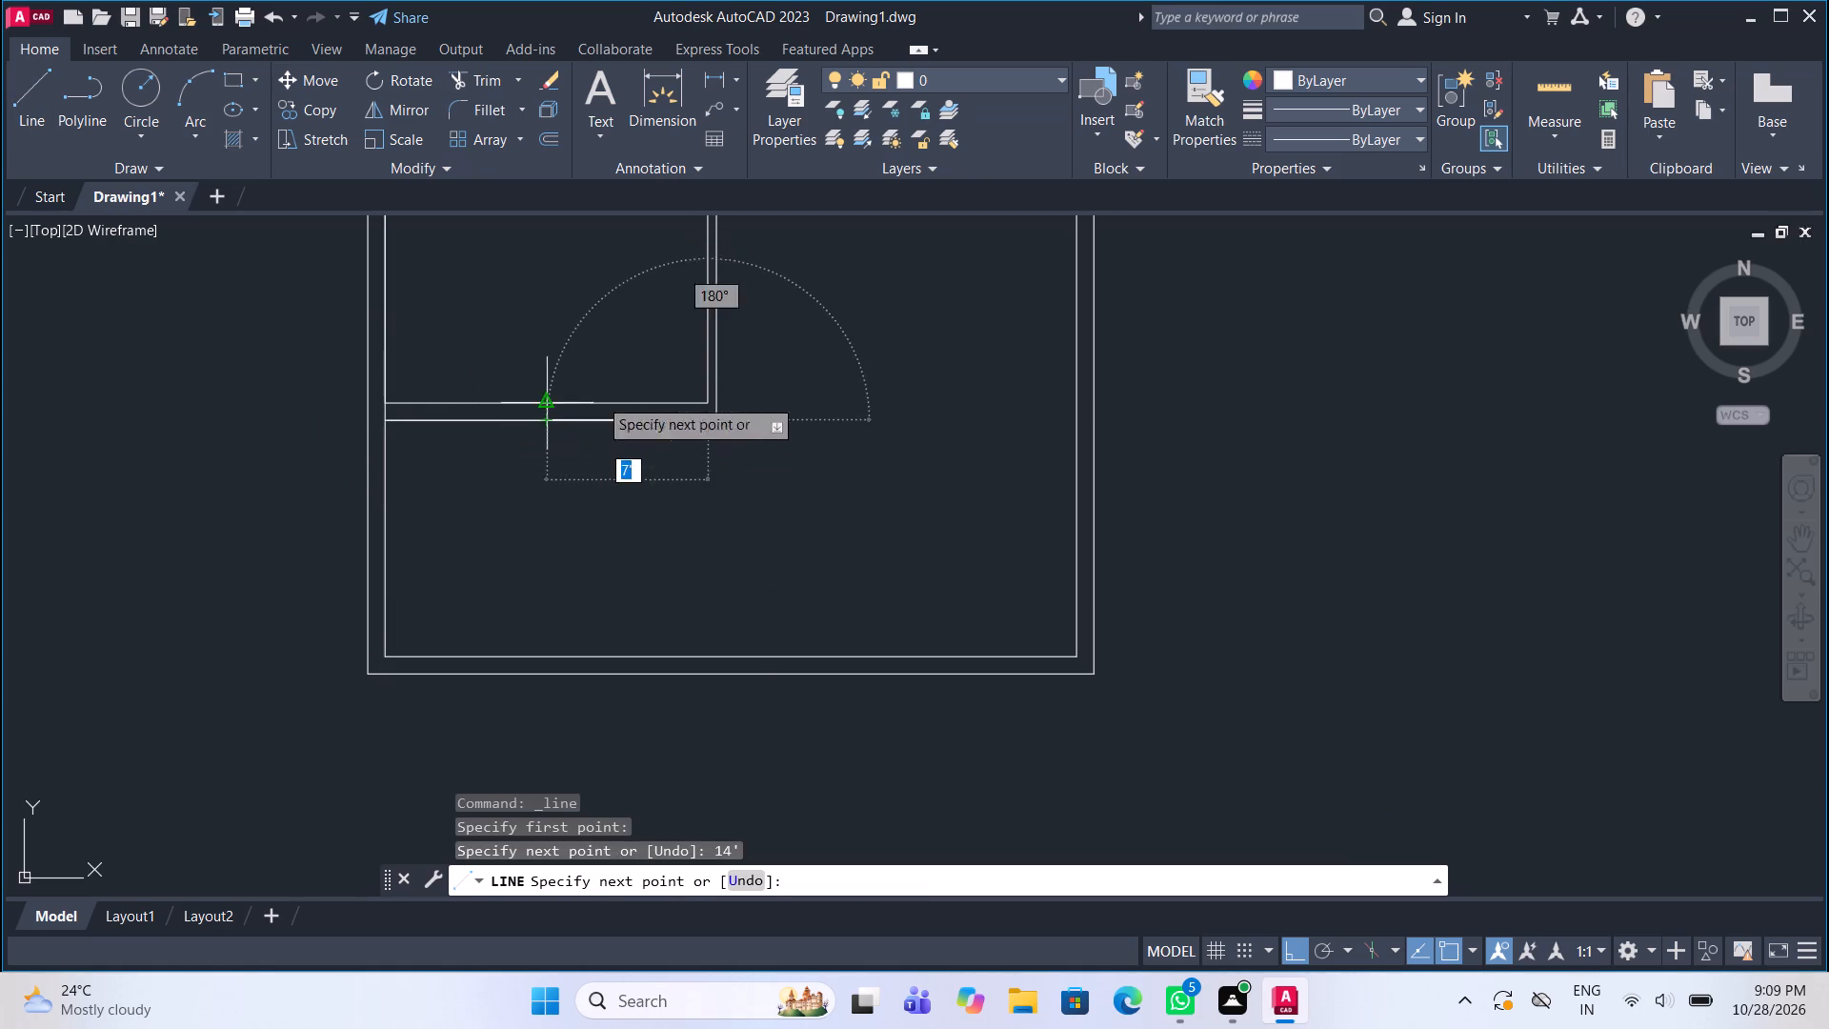
{"action": "middle_click_drag", "start_coordinate": [764, 650], "coordinate": [641, 661]}
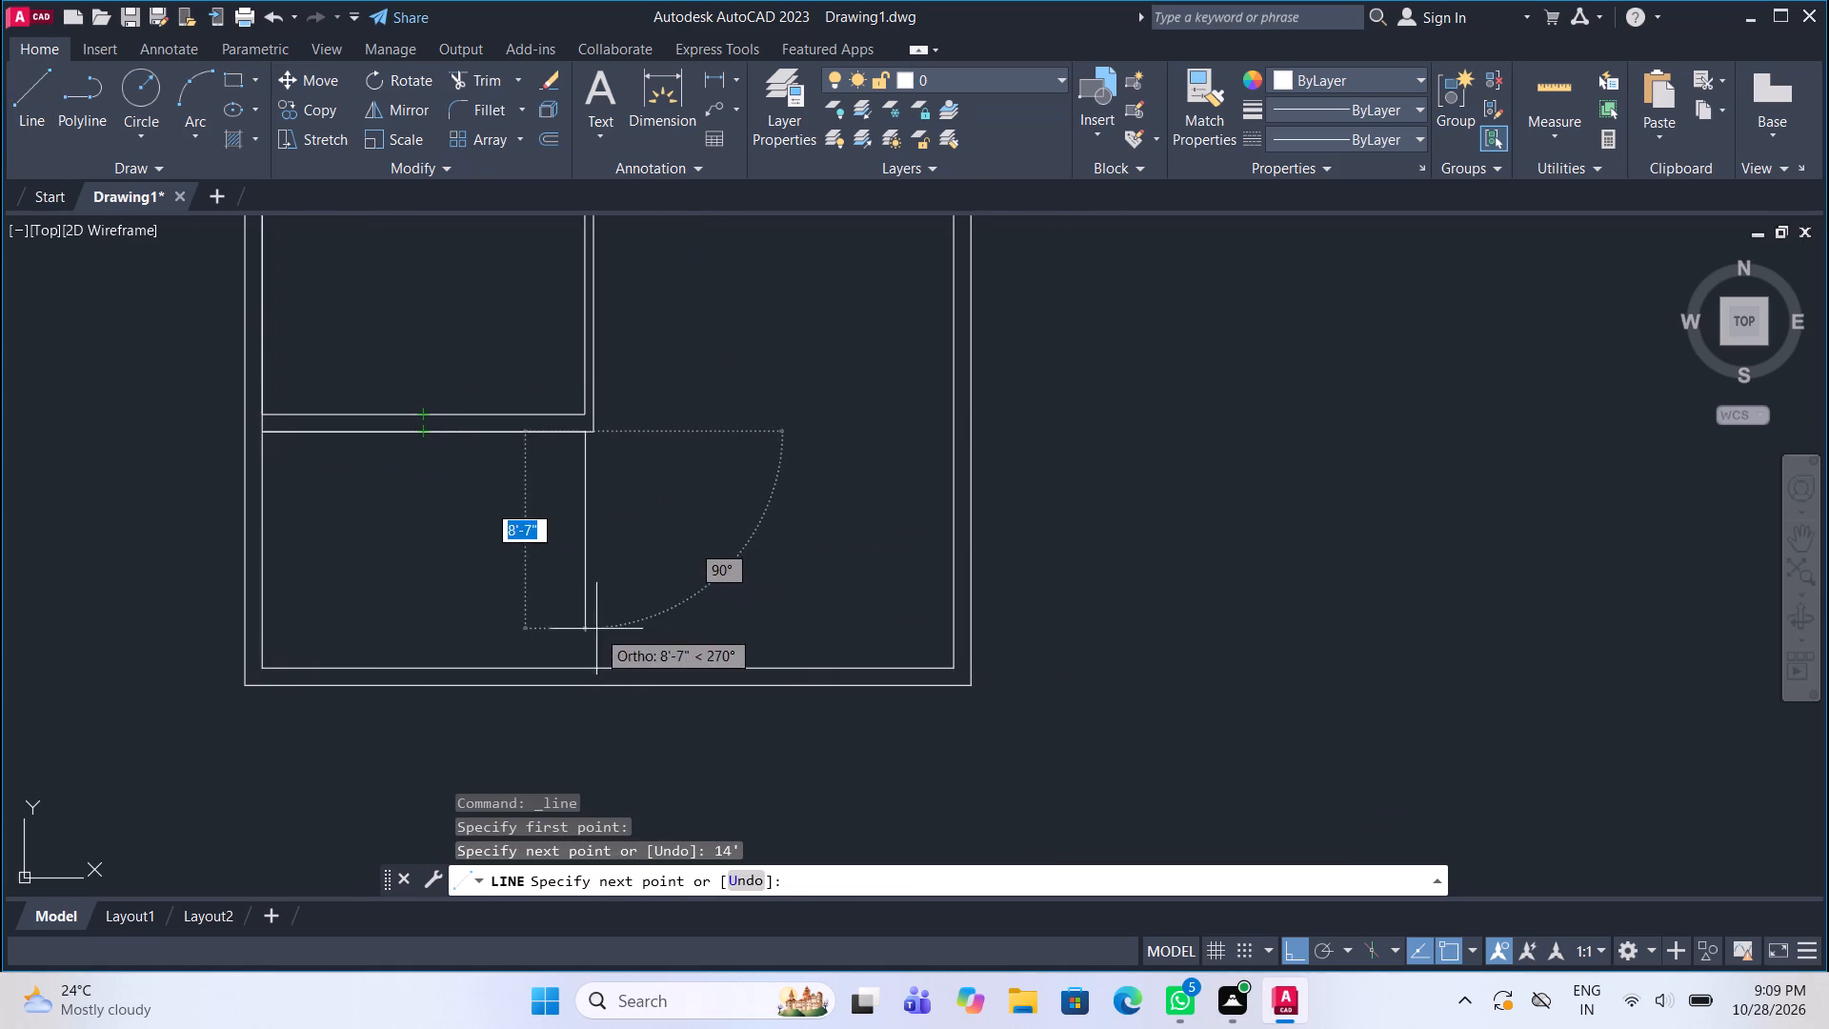
{"action": "left_click", "coordinate": [581, 659]}
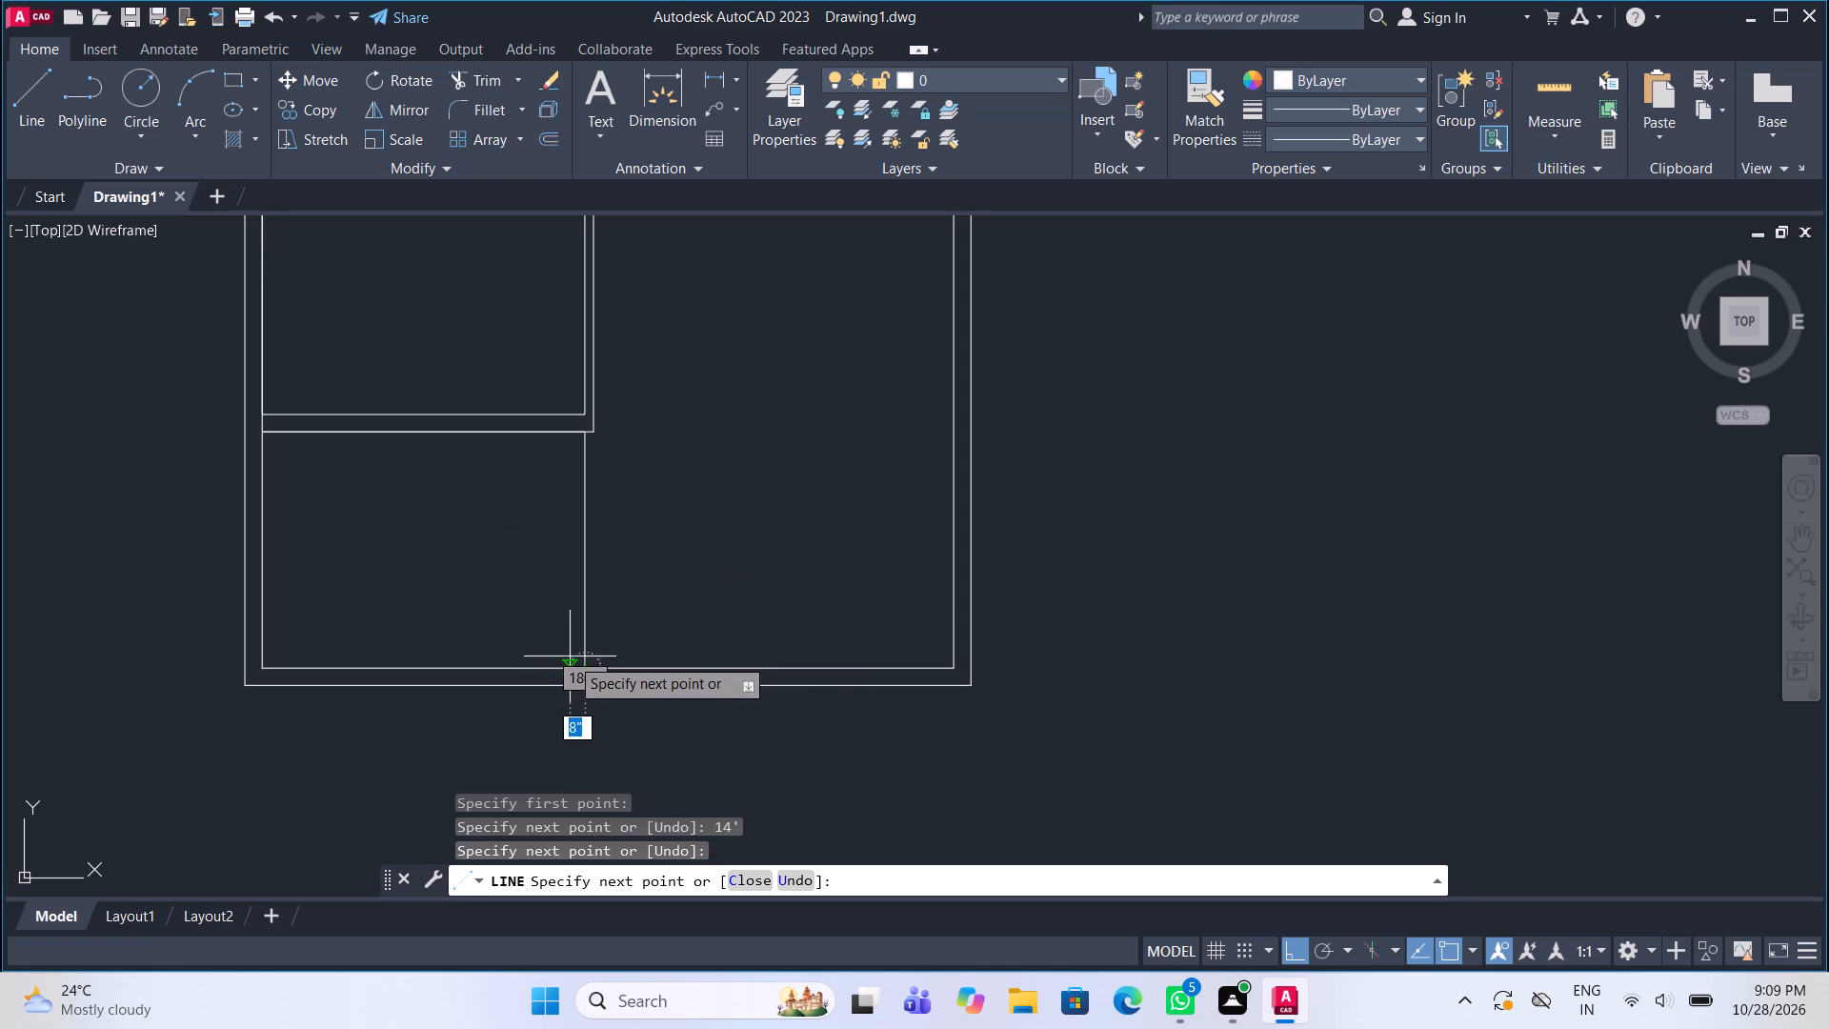
{"action": "key", "text": "Escape"}
From the paired small rooms' bottom wall, draw lines 18' down the right outer wall's inner face and left to the lower 14' by 12' room's wall.
{"action": "scroll", "coordinate": [560, 656], "scroll_direction": "down", "scroll_amount": 2}
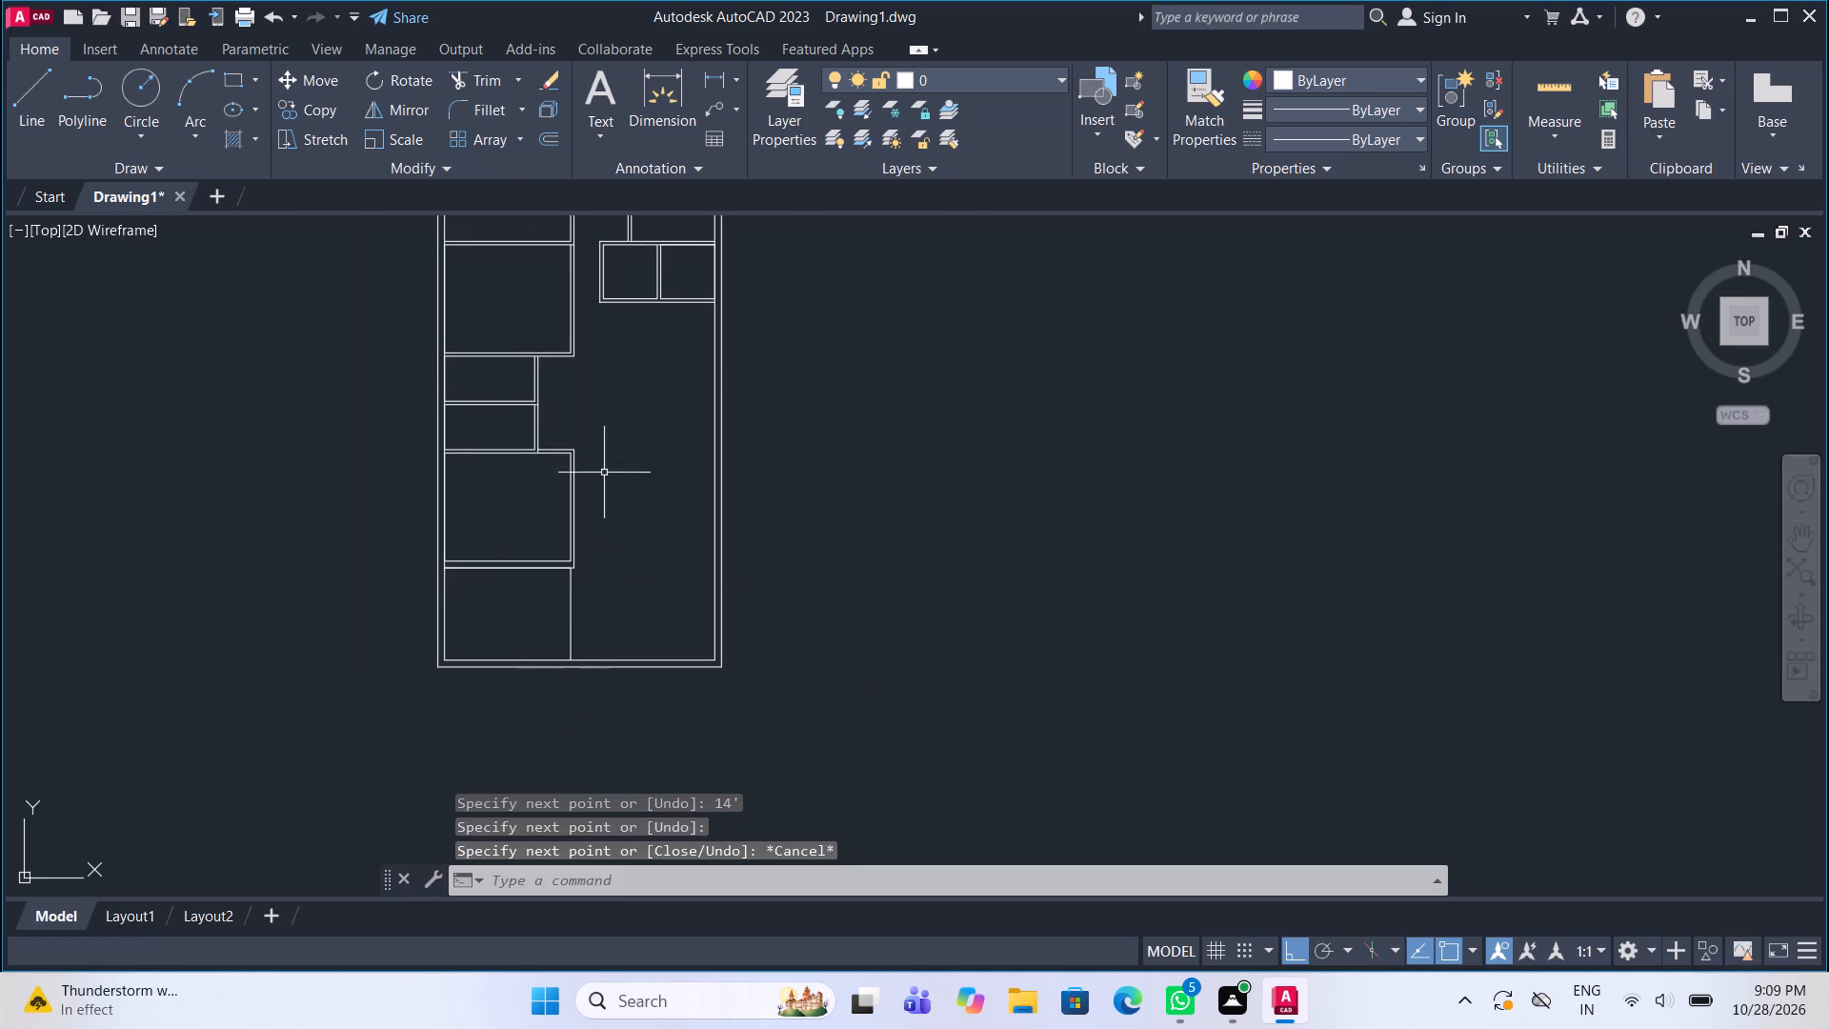
{"action": "middle_click_drag", "start_coordinate": [605, 470], "coordinate": [623, 504]}
{"action": "left_click", "coordinate": [40, 109]}
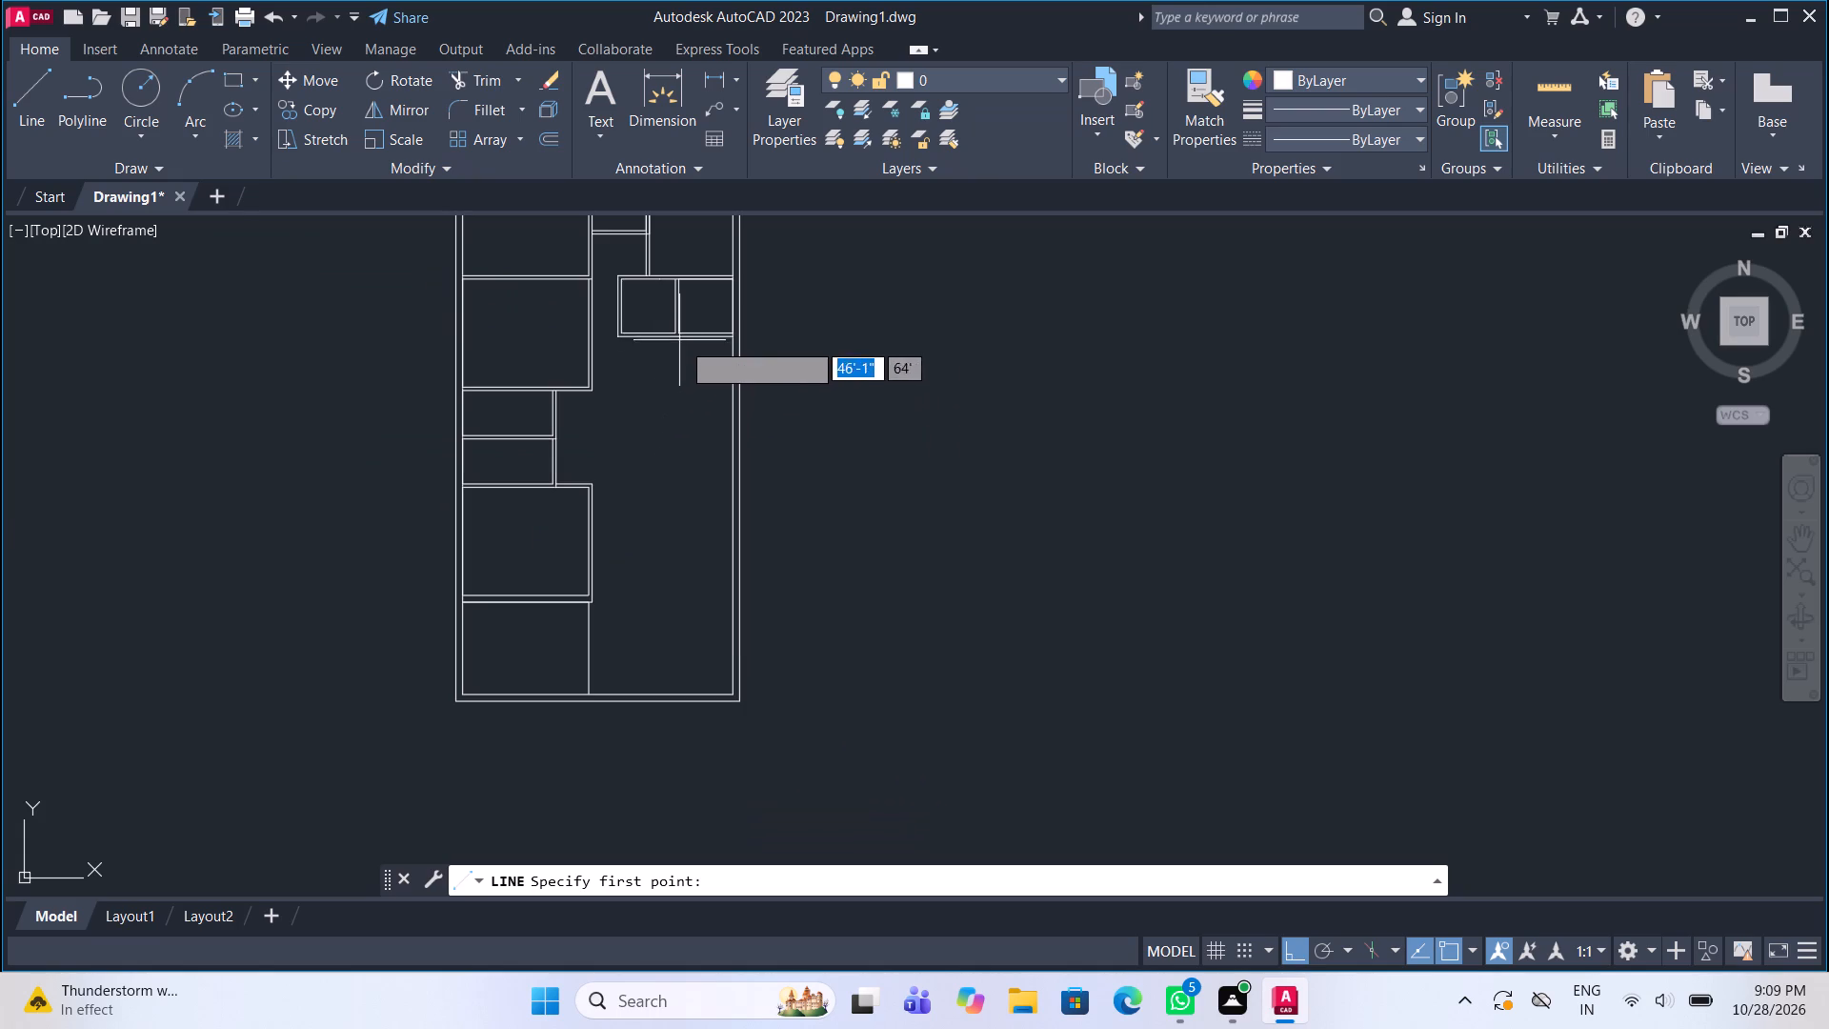
{"action": "scroll", "coordinate": [701, 343], "scroll_direction": "up", "scroll_amount": 3}
{"action": "left_click", "coordinate": [819, 314]}
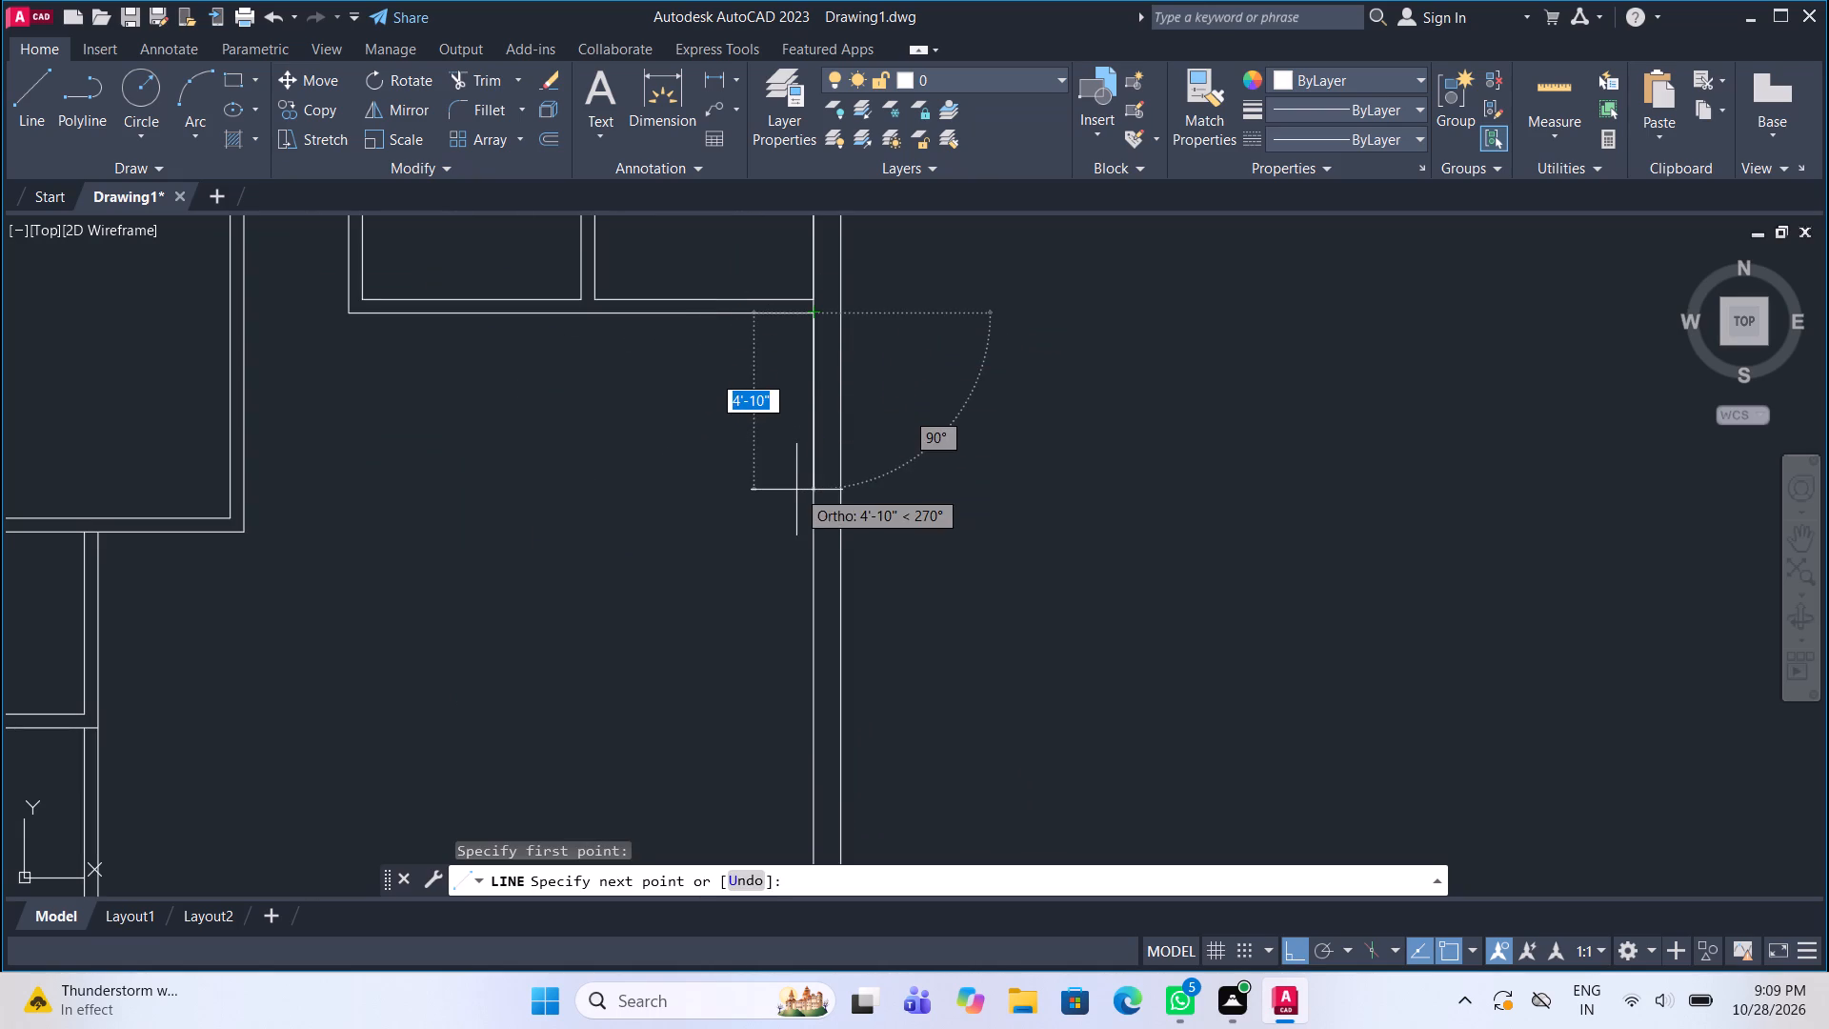
{"action": "type", "text": "18'"}
{"action": "key", "text": "Return"}
{"action": "scroll", "coordinate": [797, 456], "scroll_direction": "down", "scroll_amount": 3}
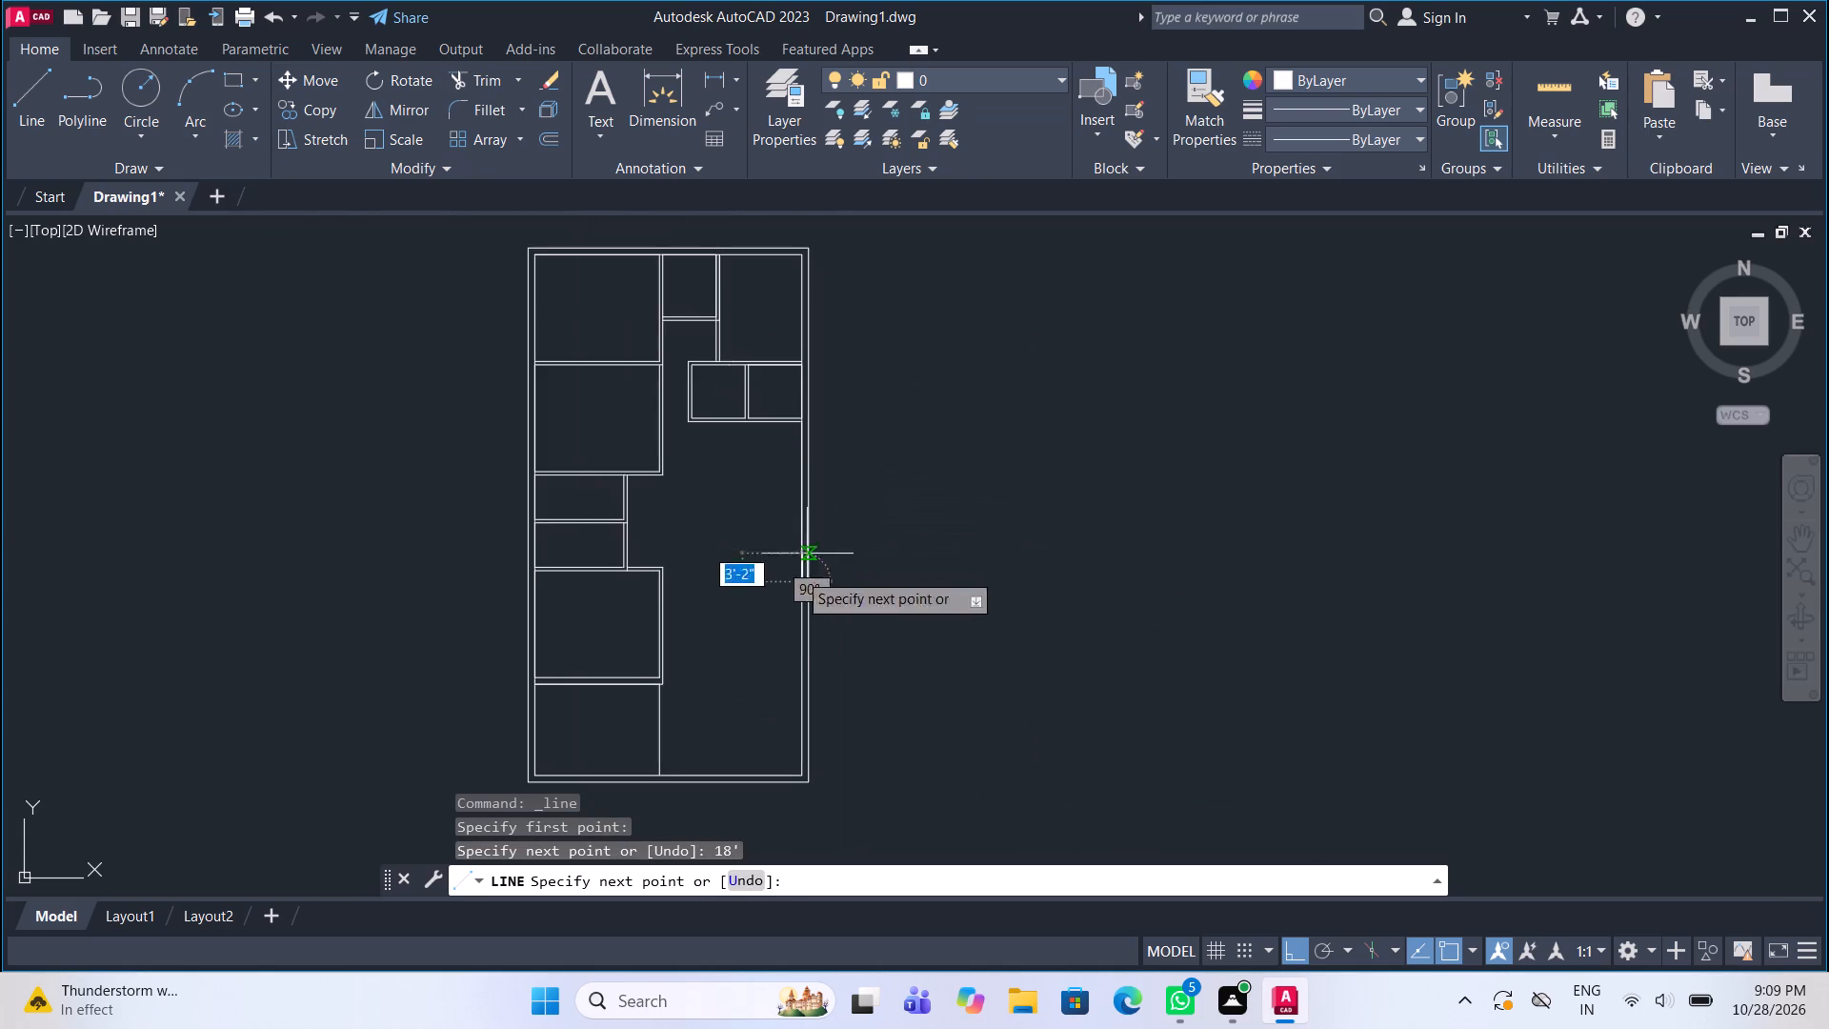
{"action": "middle_click_drag", "start_coordinate": [743, 600], "coordinate": [734, 594]}
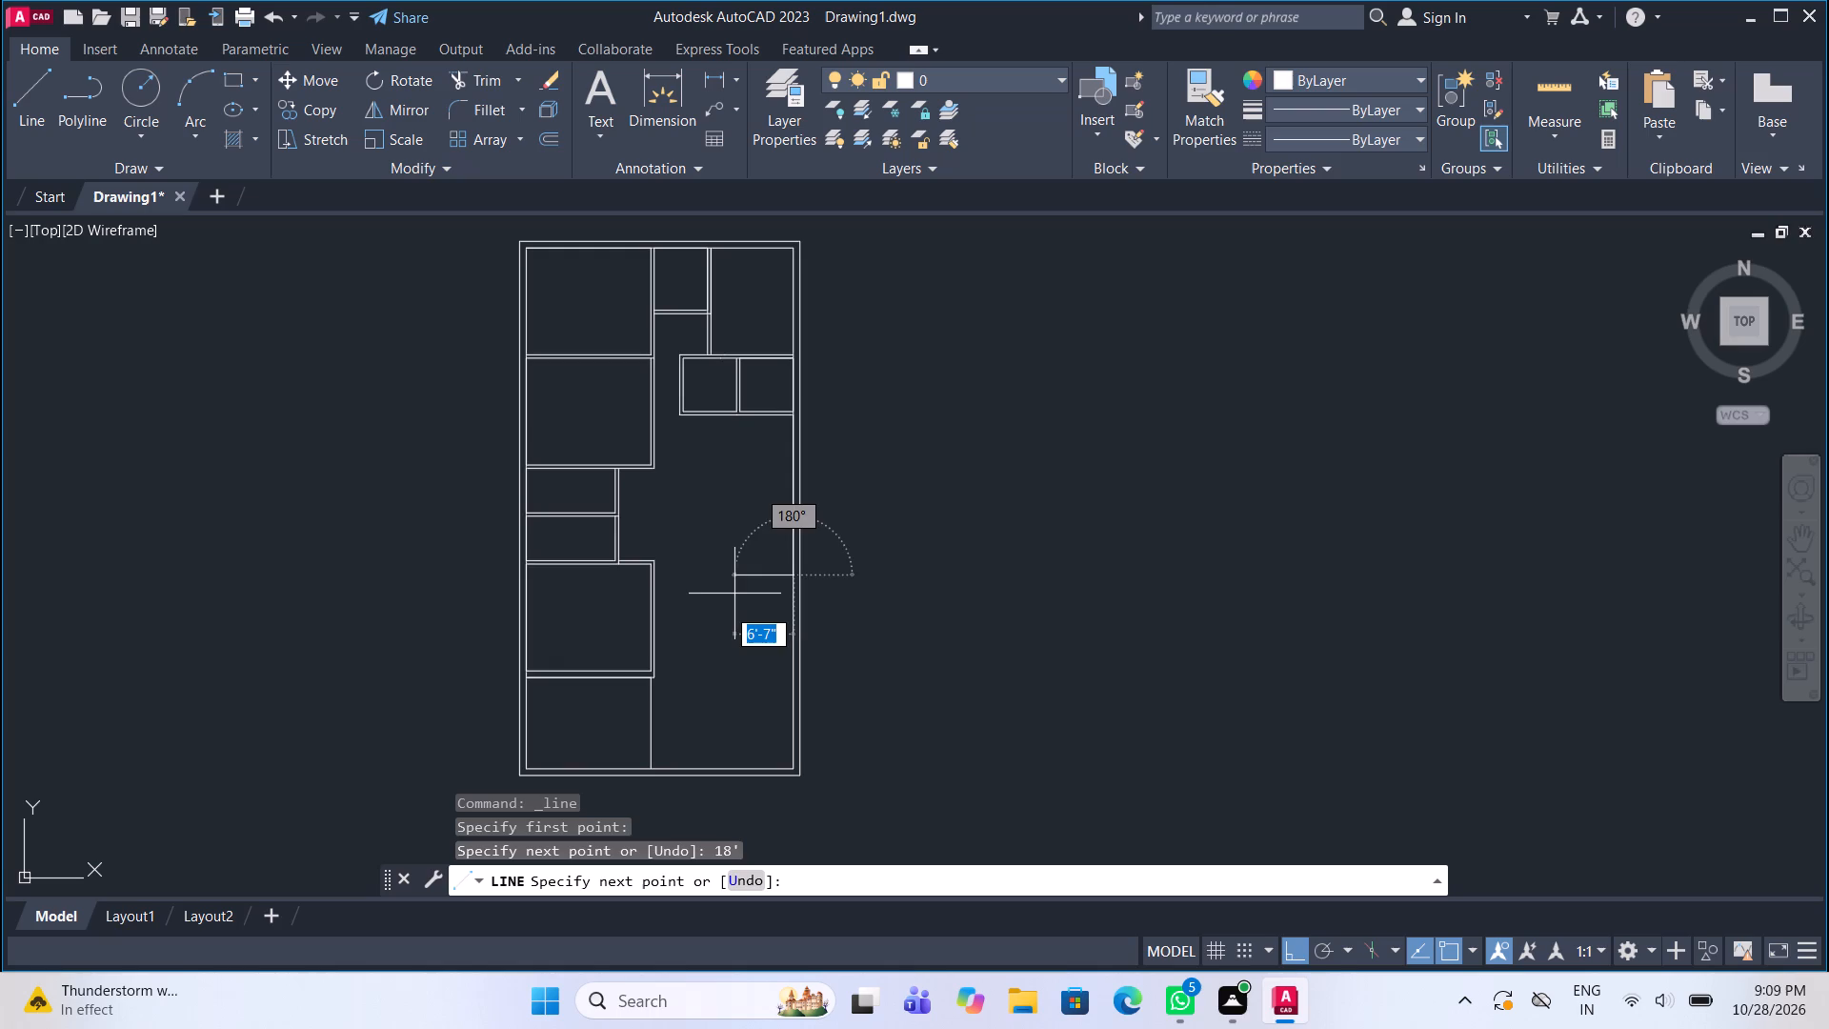
{"action": "scroll", "coordinate": [672, 600], "scroll_direction": "up", "scroll_amount": 4}
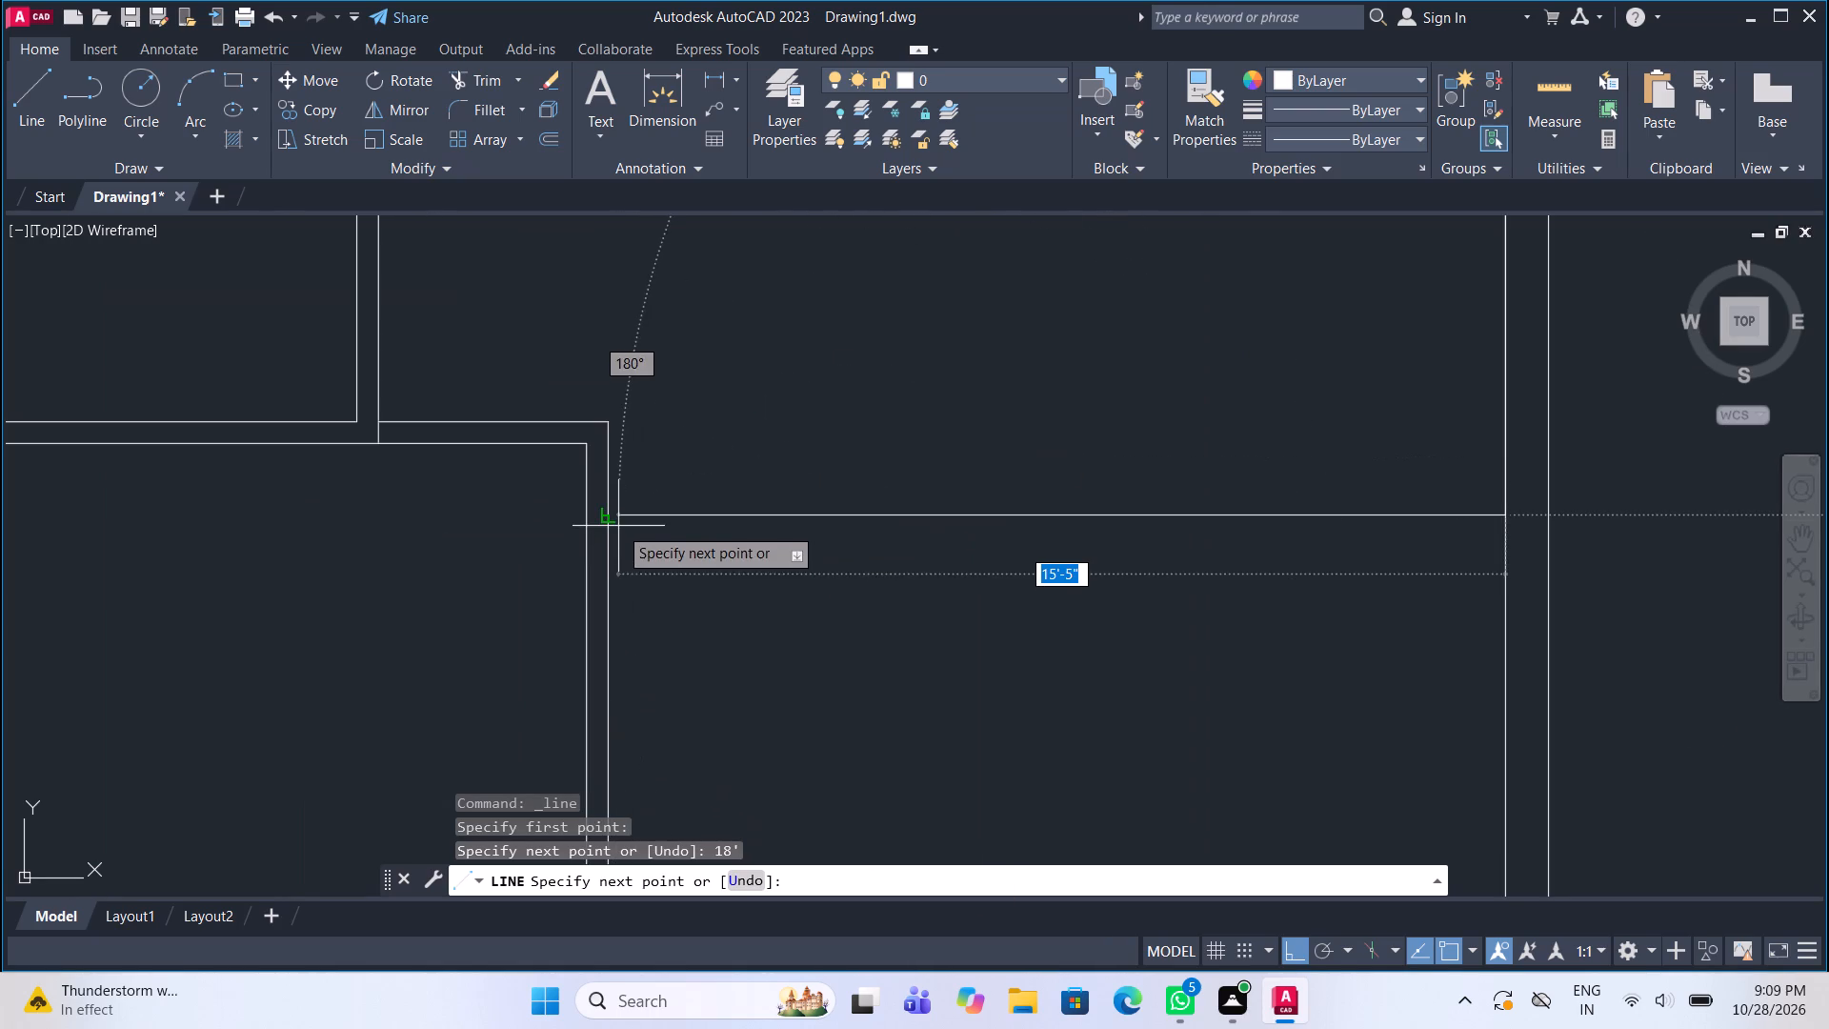
{"action": "left_click", "coordinate": [610, 522]}
{"action": "key", "text": "Escape"}
Offset the new horizontal line between the lower 14' by 12' room and the right outer wall 4.5" downward.
{"action": "scroll", "coordinate": [581, 536], "scroll_direction": "down", "scroll_amount": 1}
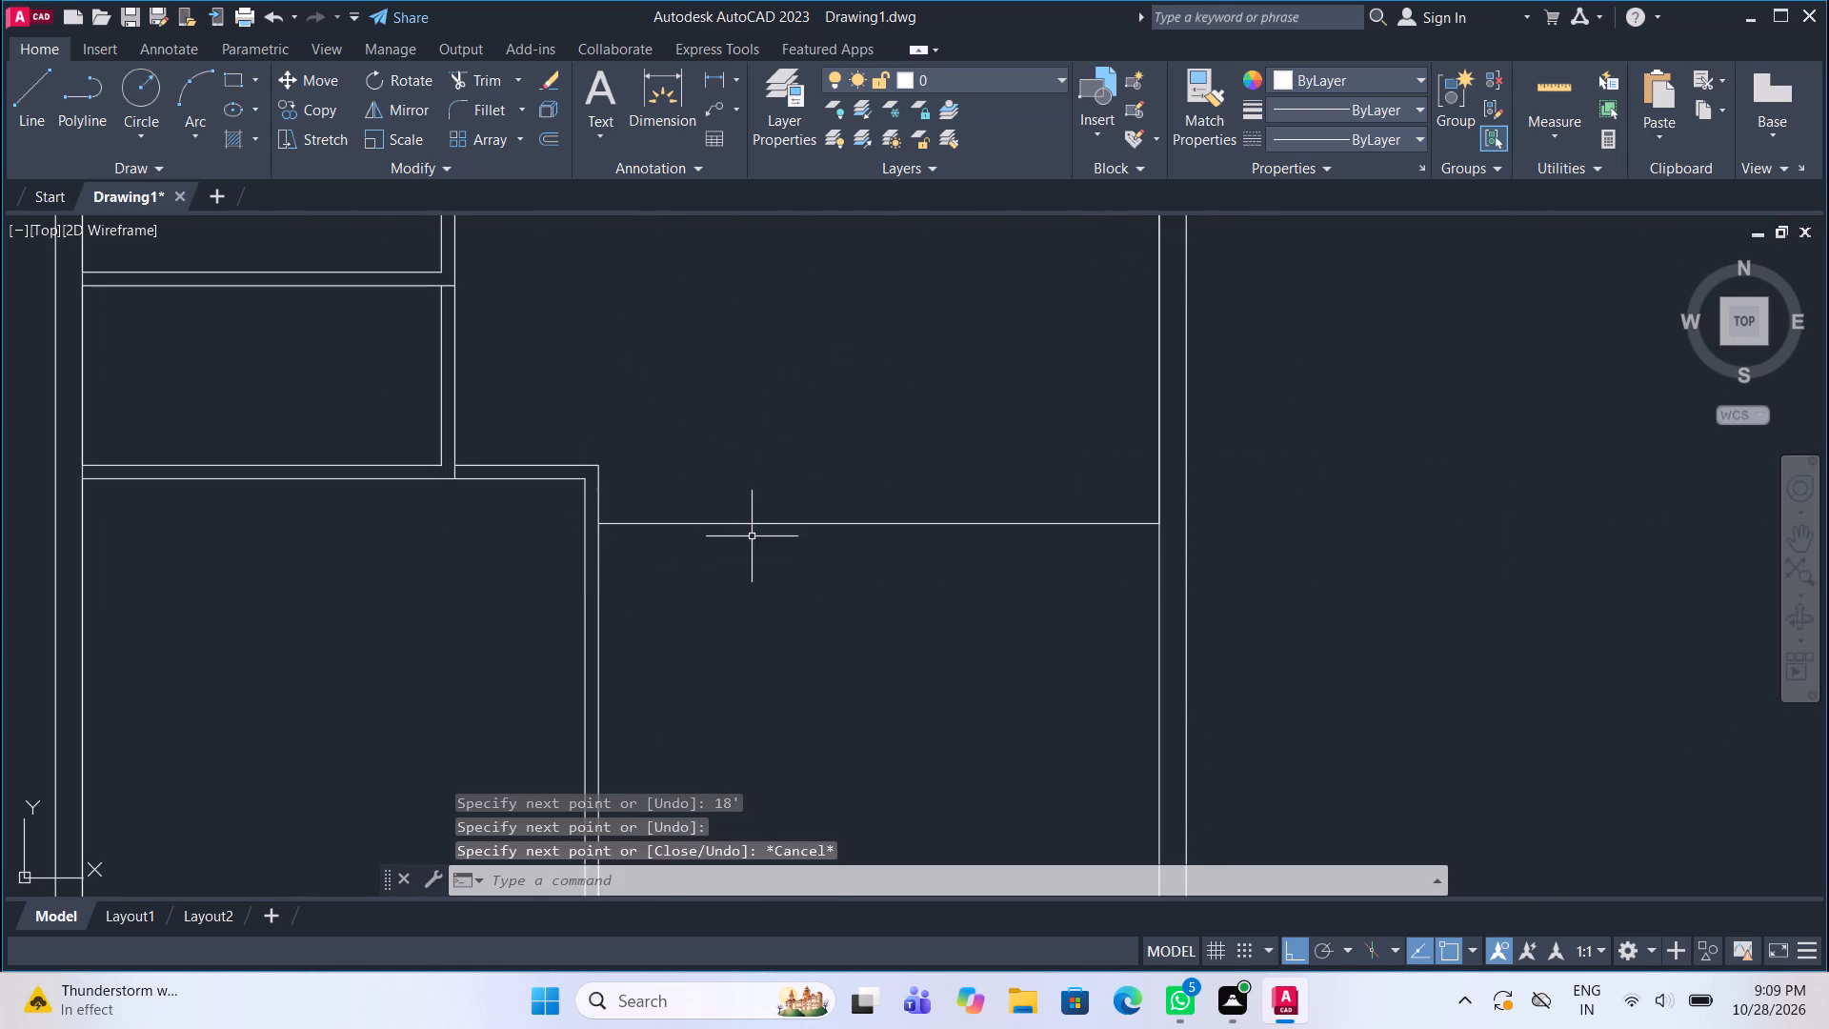
{"action": "left_click_drag", "start_coordinate": [751, 536], "coordinate": [739, 527]}
{"action": "left_click", "coordinate": [725, 508]}
{"action": "left_click", "coordinate": [545, 139]}
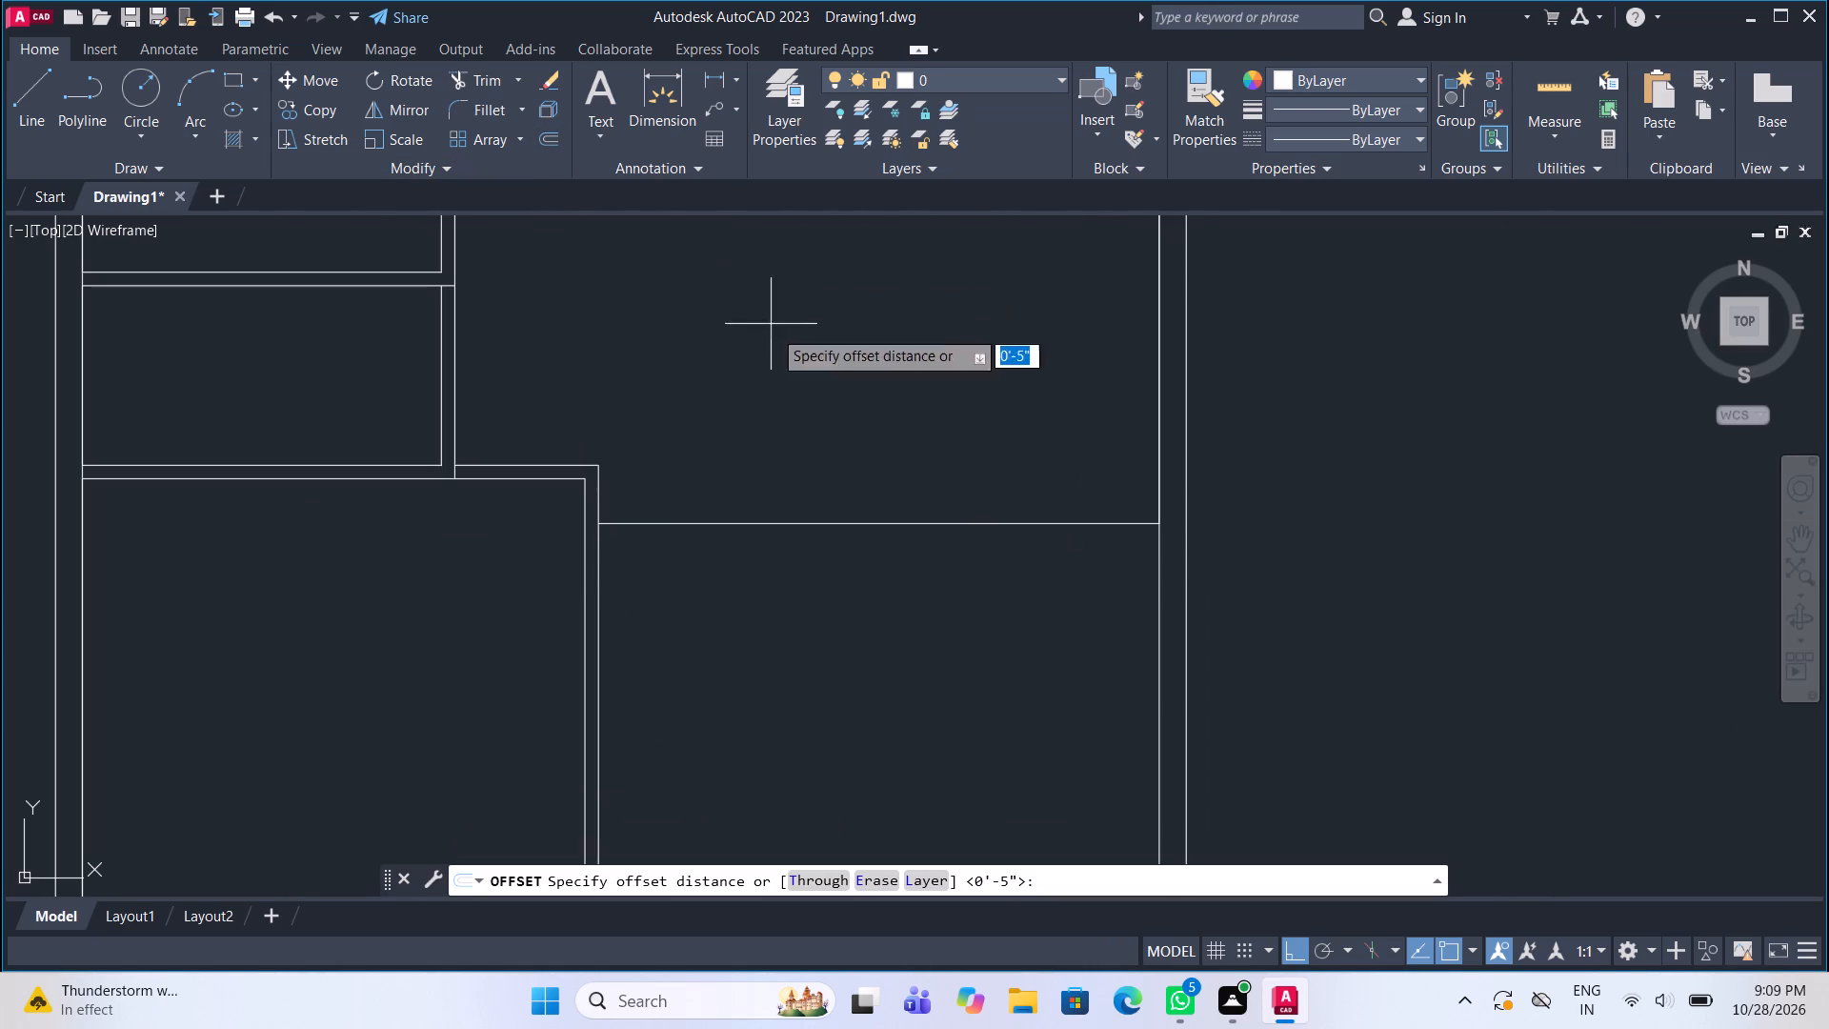
{"action": "left_click", "coordinate": [843, 524]}
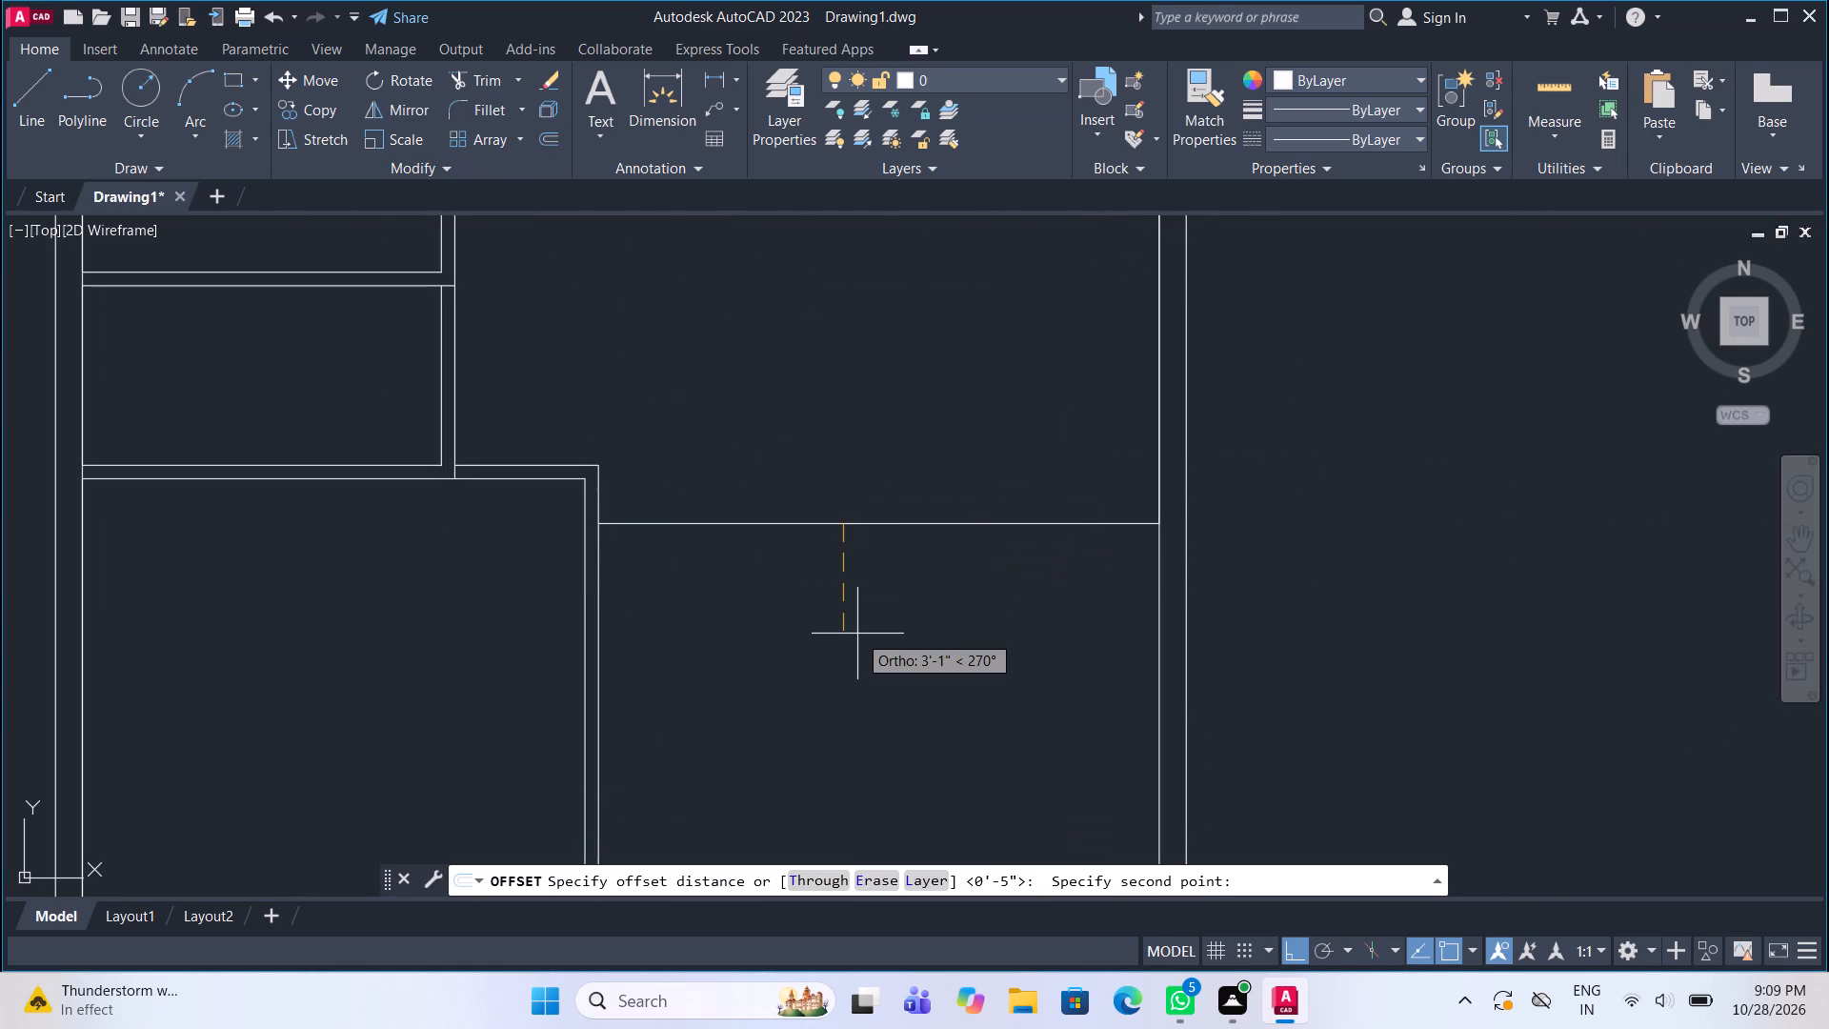
{"action": "type", "text": "4.5\""}
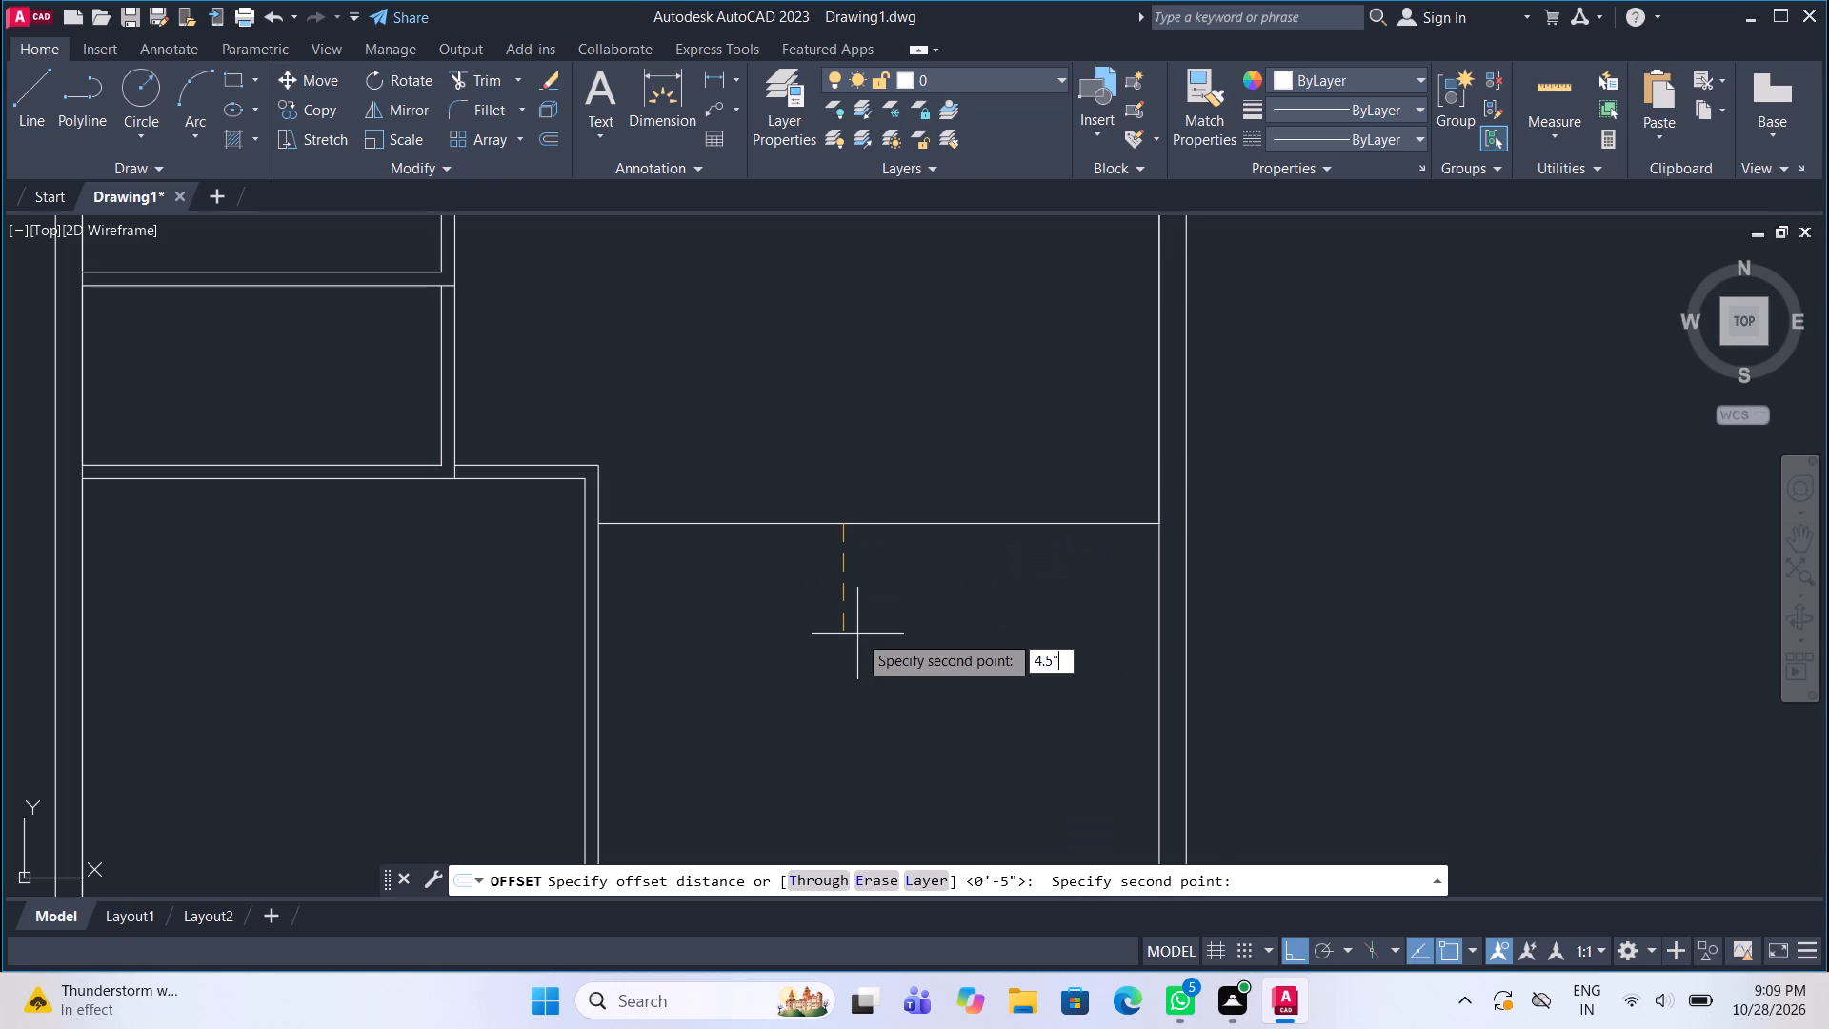
{"action": "key", "text": "Return"}
{"action": "left_click", "coordinate": [857, 634]}
{"action": "scroll", "coordinate": [695, 578], "scroll_direction": "down", "scroll_amount": 3}
{"action": "key", "text": "Escape"}
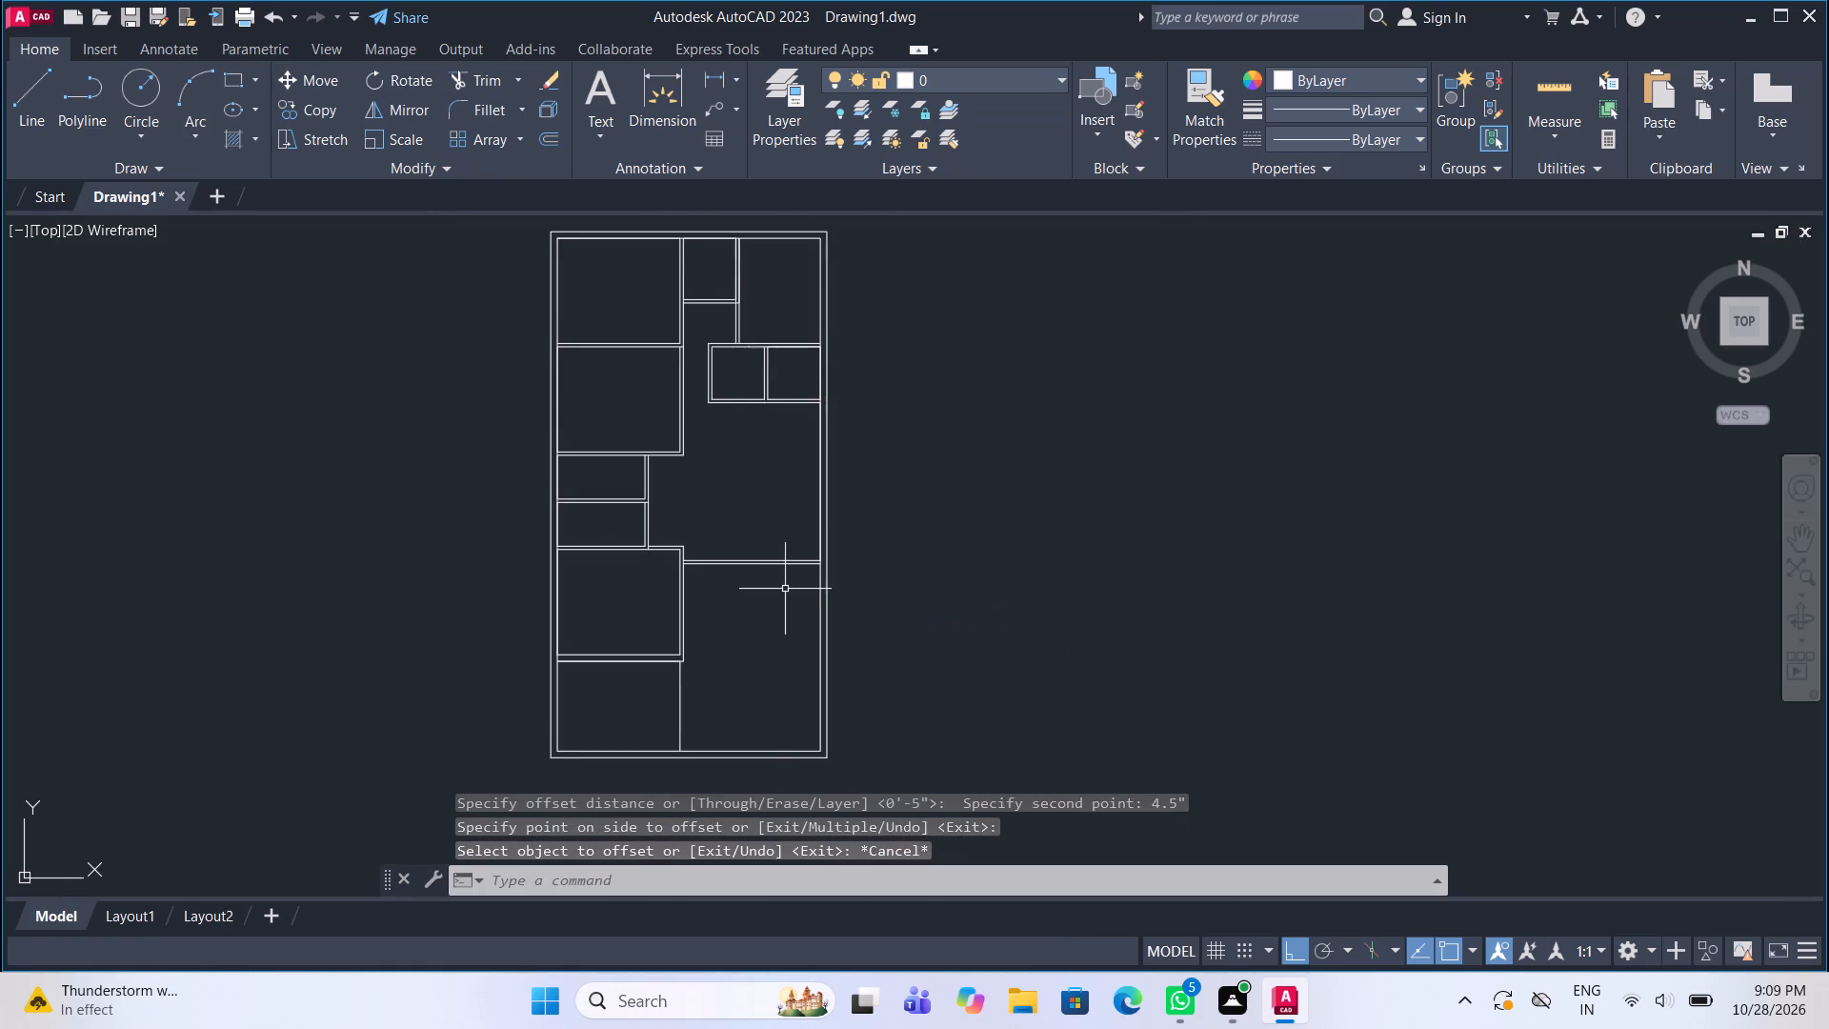
From the new partition's lower line at the lower 14' by 12' room, draw a line 4' down that room's outer wall face.
{"action": "middle_click_drag", "start_coordinate": [767, 560], "coordinate": [757, 522]}
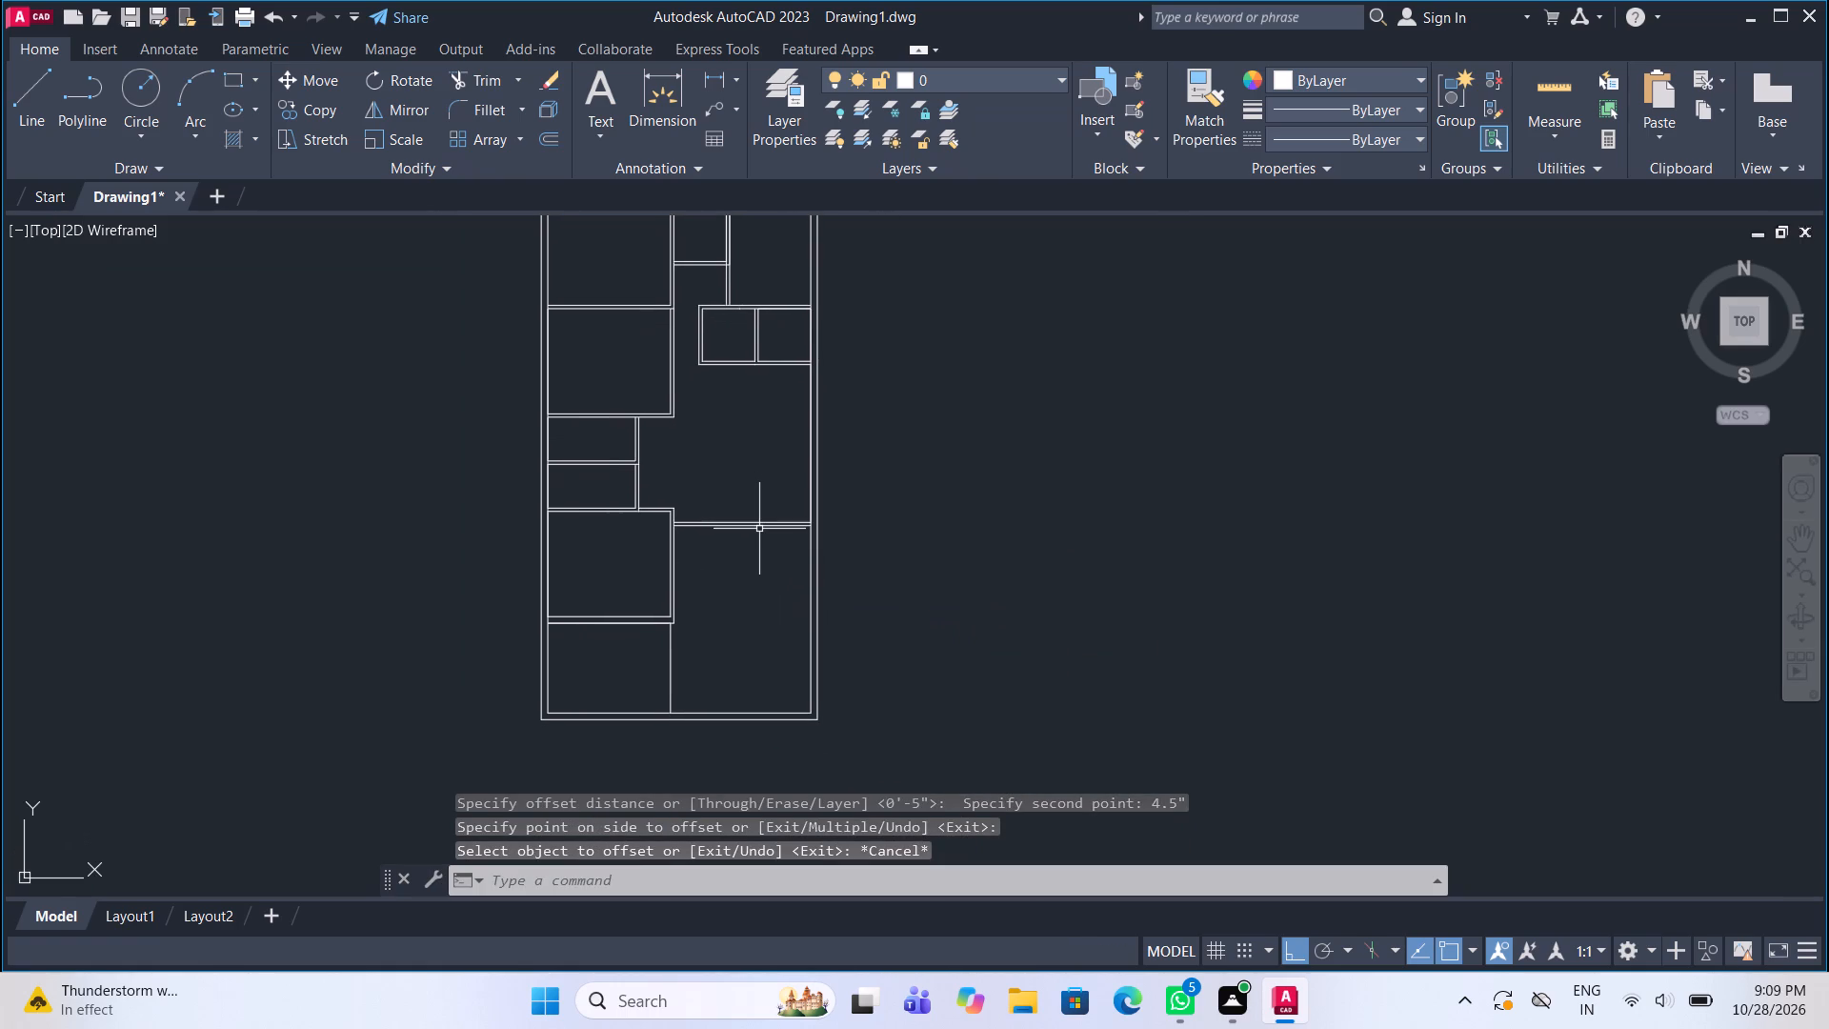
{"action": "left_click", "coordinate": [24, 98]}
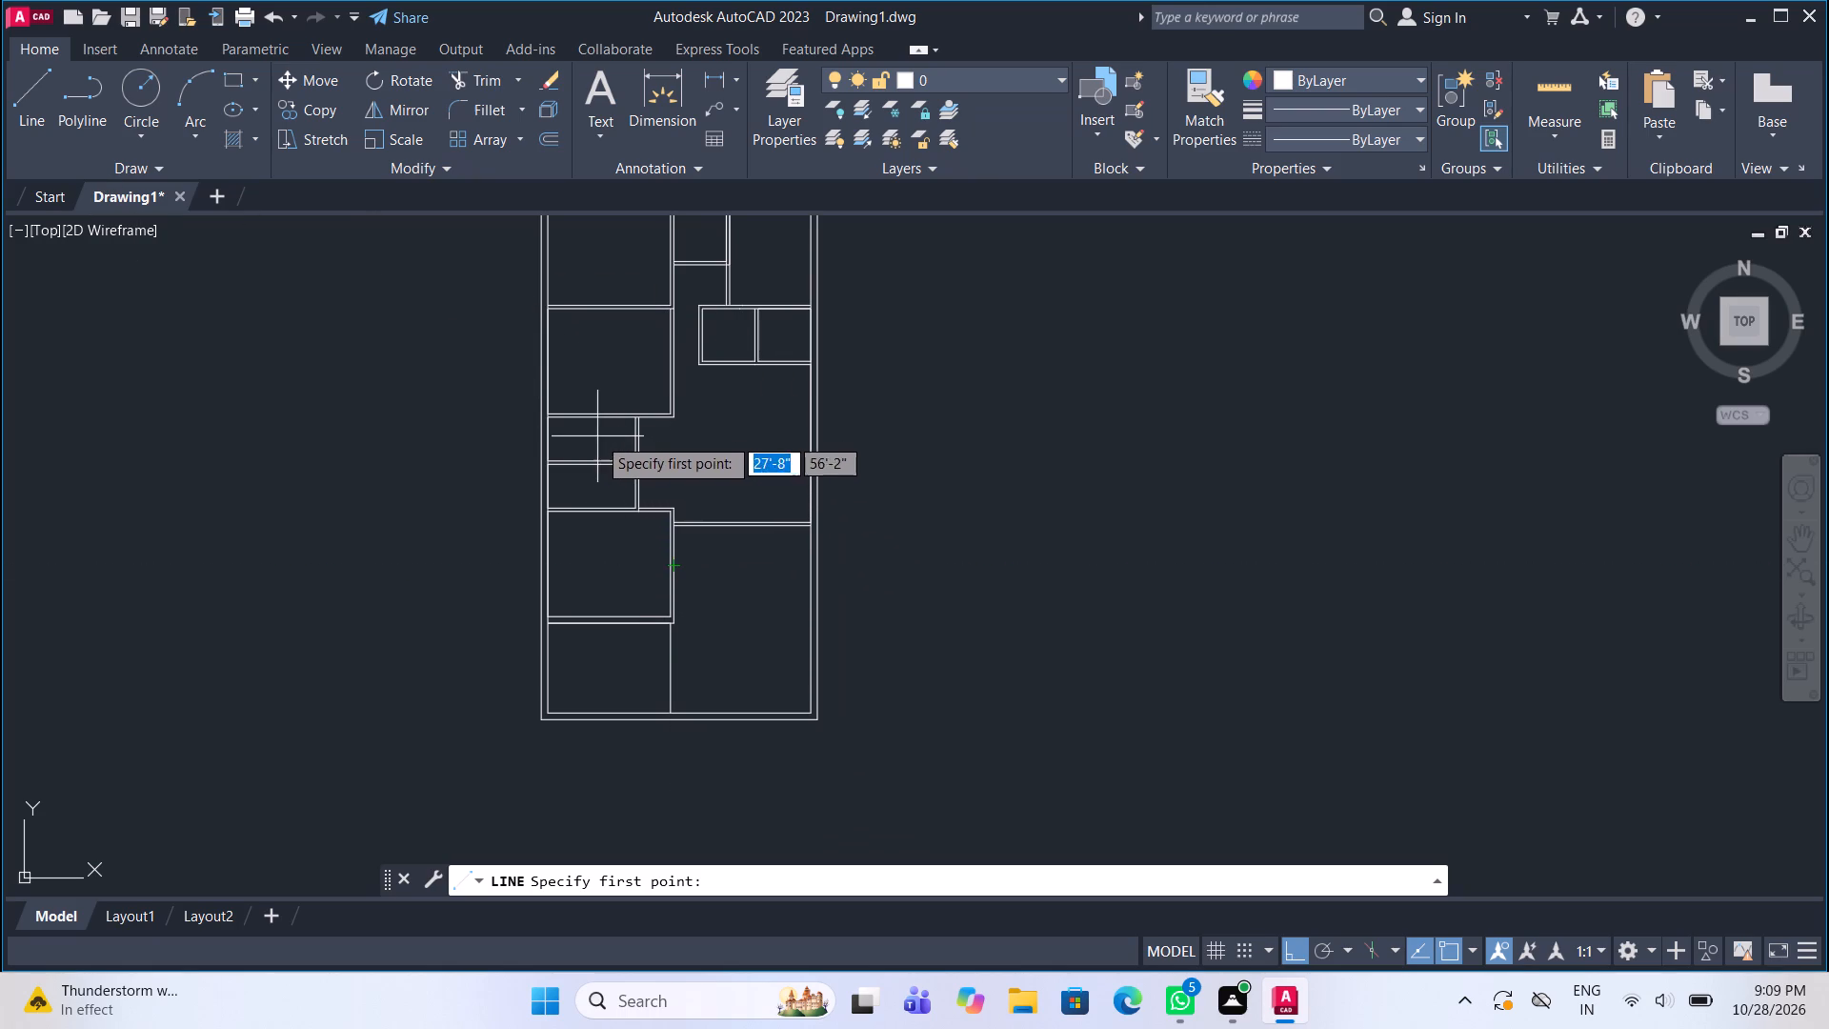
{"action": "scroll", "coordinate": [597, 436], "scroll_direction": "up", "scroll_amount": 1}
{"action": "scroll", "coordinate": [697, 587], "scroll_direction": "up", "scroll_amount": 2}
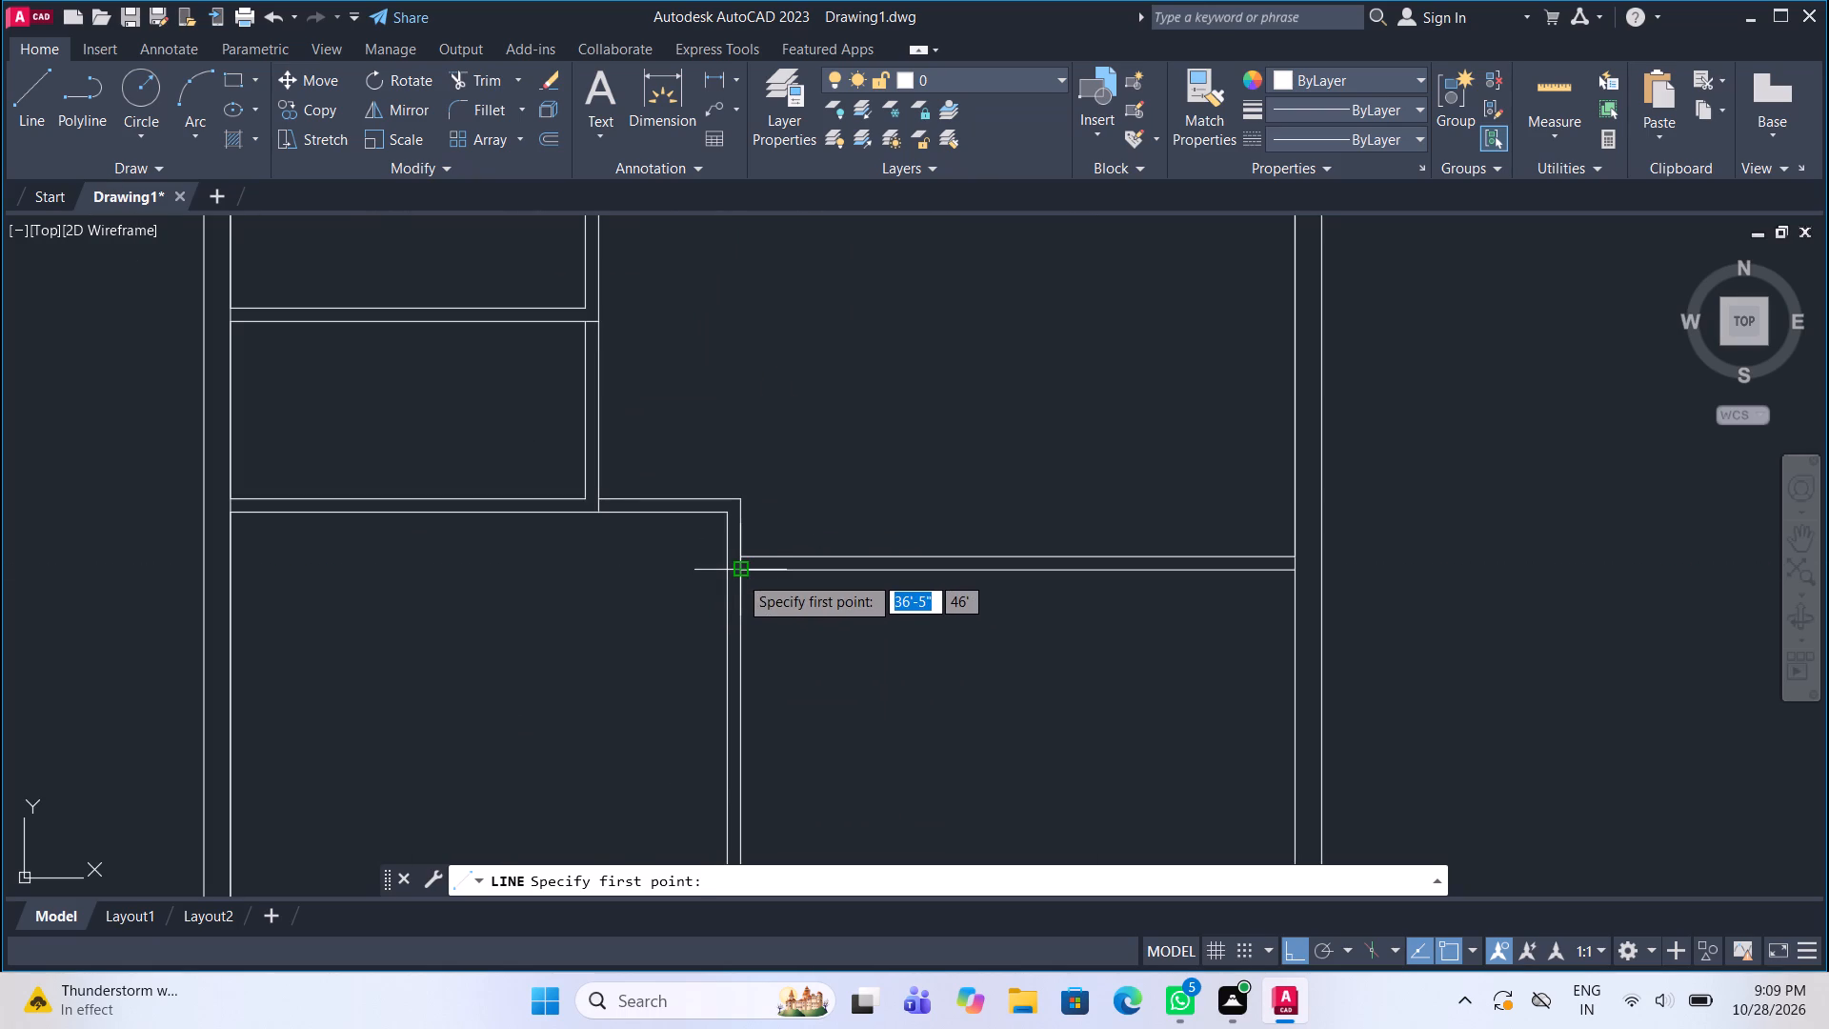
{"action": "left_click", "coordinate": [738, 575]}
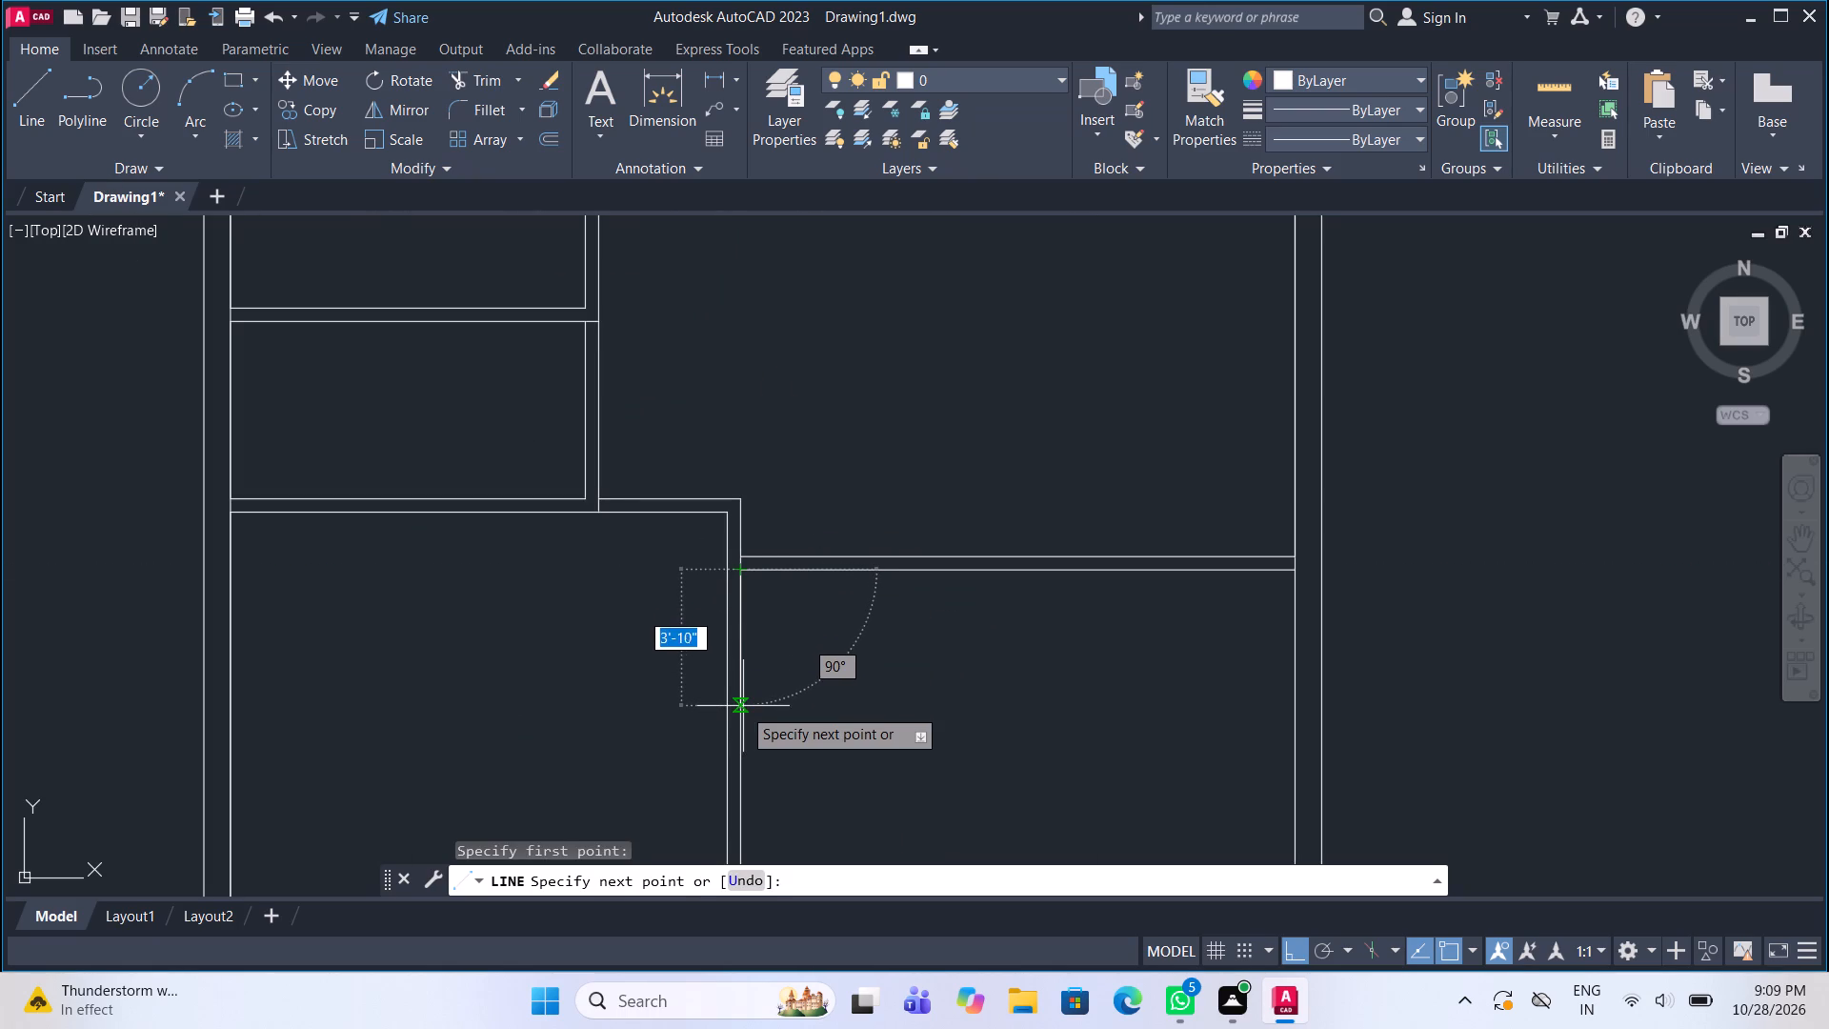
{"action": "type", "text": "4'"}
{"action": "key", "text": "Return"}
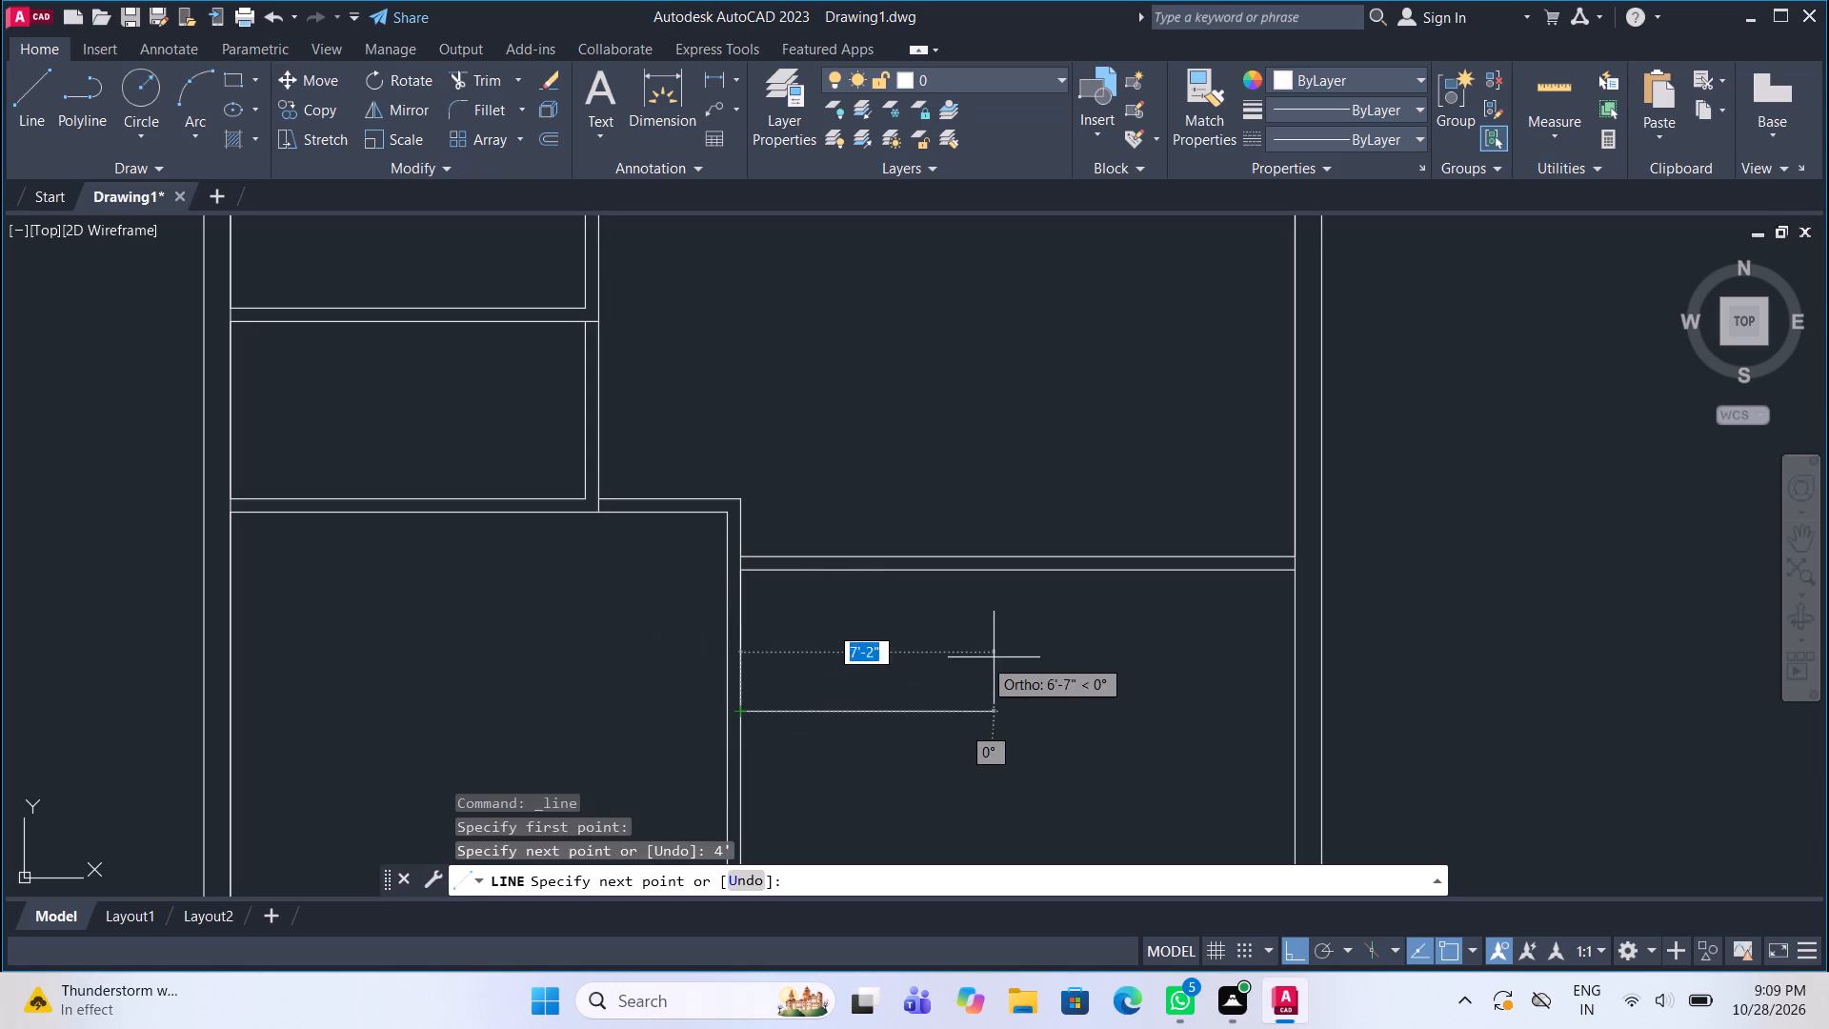
{"action": "scroll", "coordinate": [996, 656], "scroll_direction": "up", "scroll_amount": 1}
{"action": "middle_click_drag", "start_coordinate": [988, 649], "coordinate": [924, 600]}
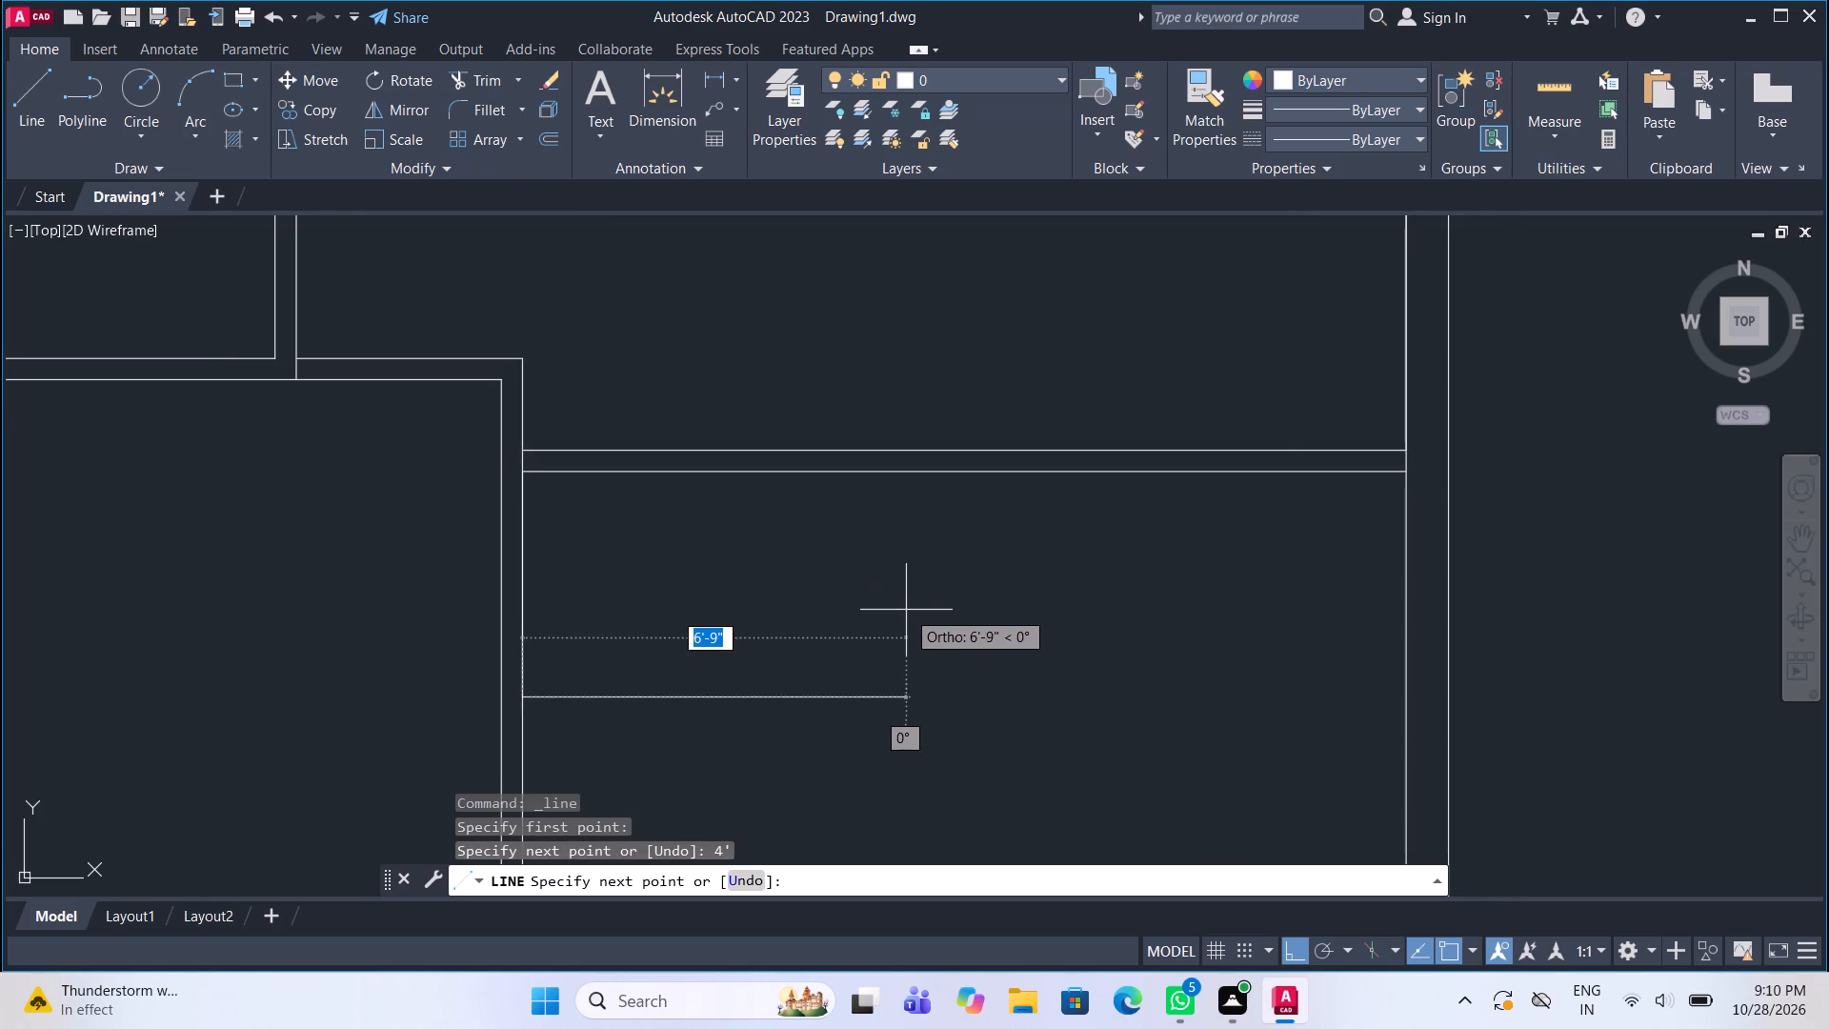
{"action": "middle_click_drag", "start_coordinate": [909, 599], "coordinate": [909, 542]}
{"action": "scroll", "coordinate": [862, 504], "scroll_direction": "down", "scroll_amount": 4}
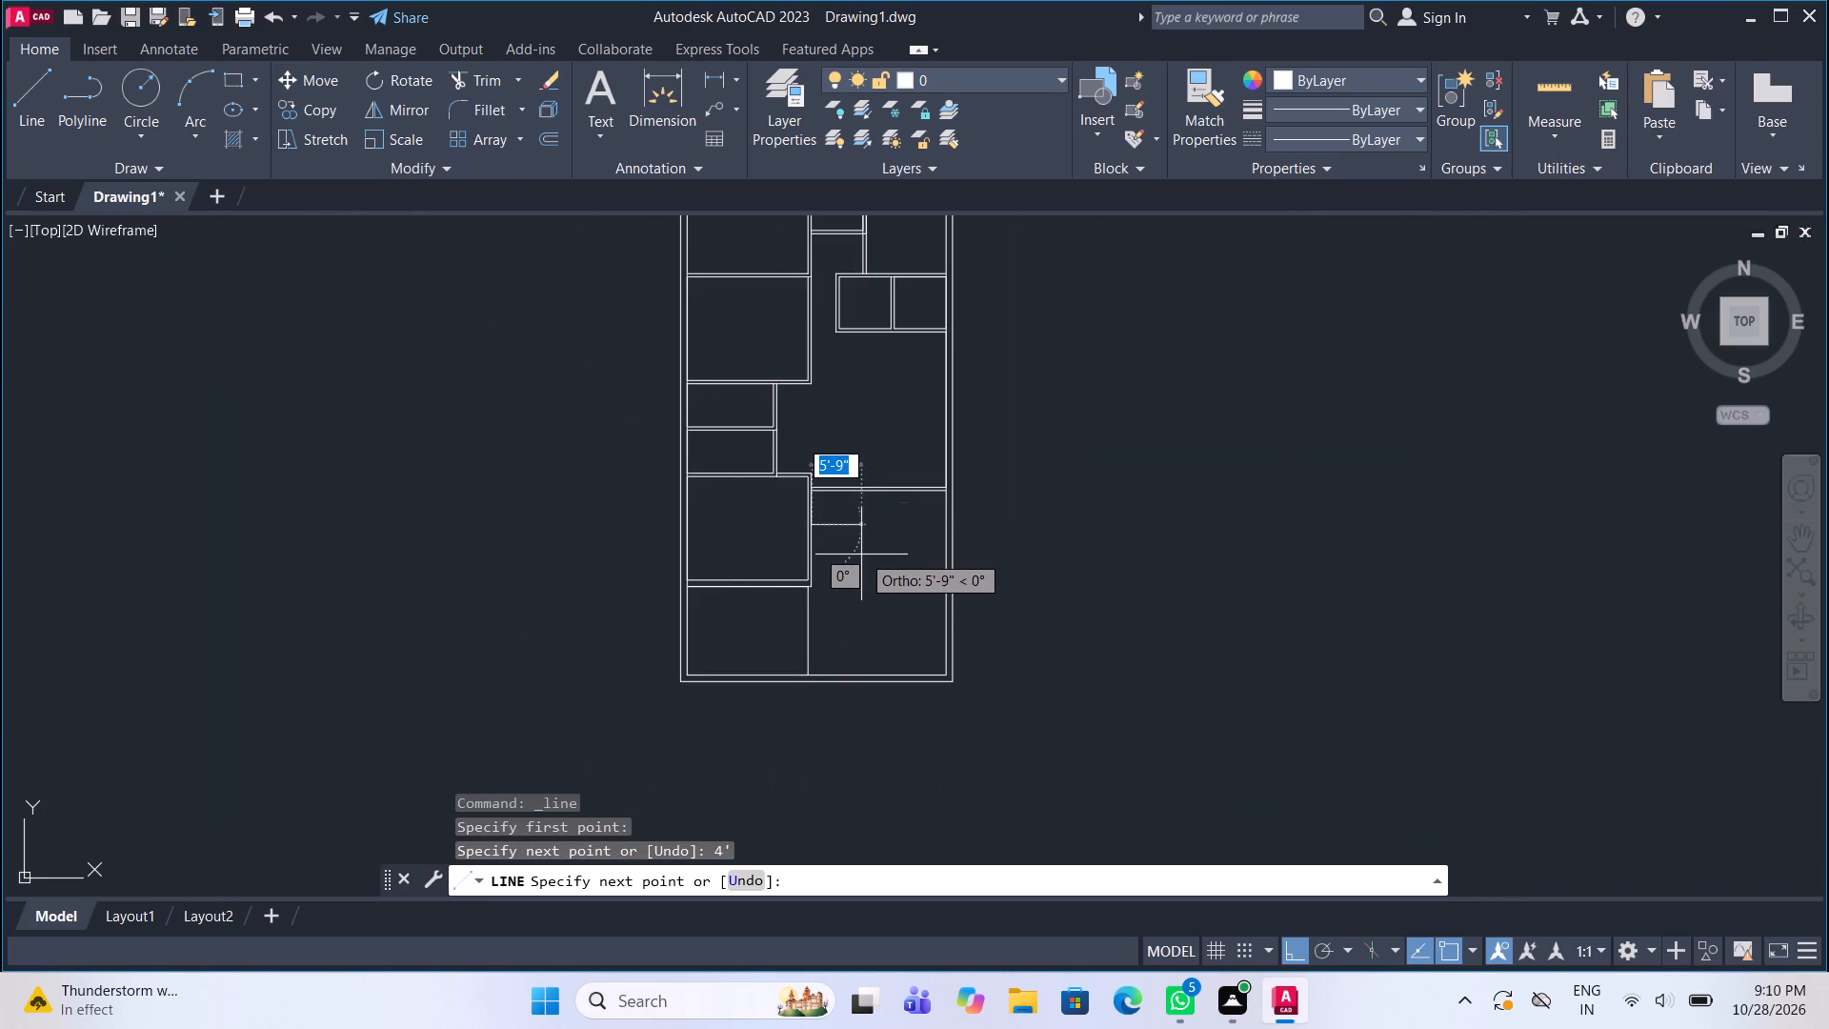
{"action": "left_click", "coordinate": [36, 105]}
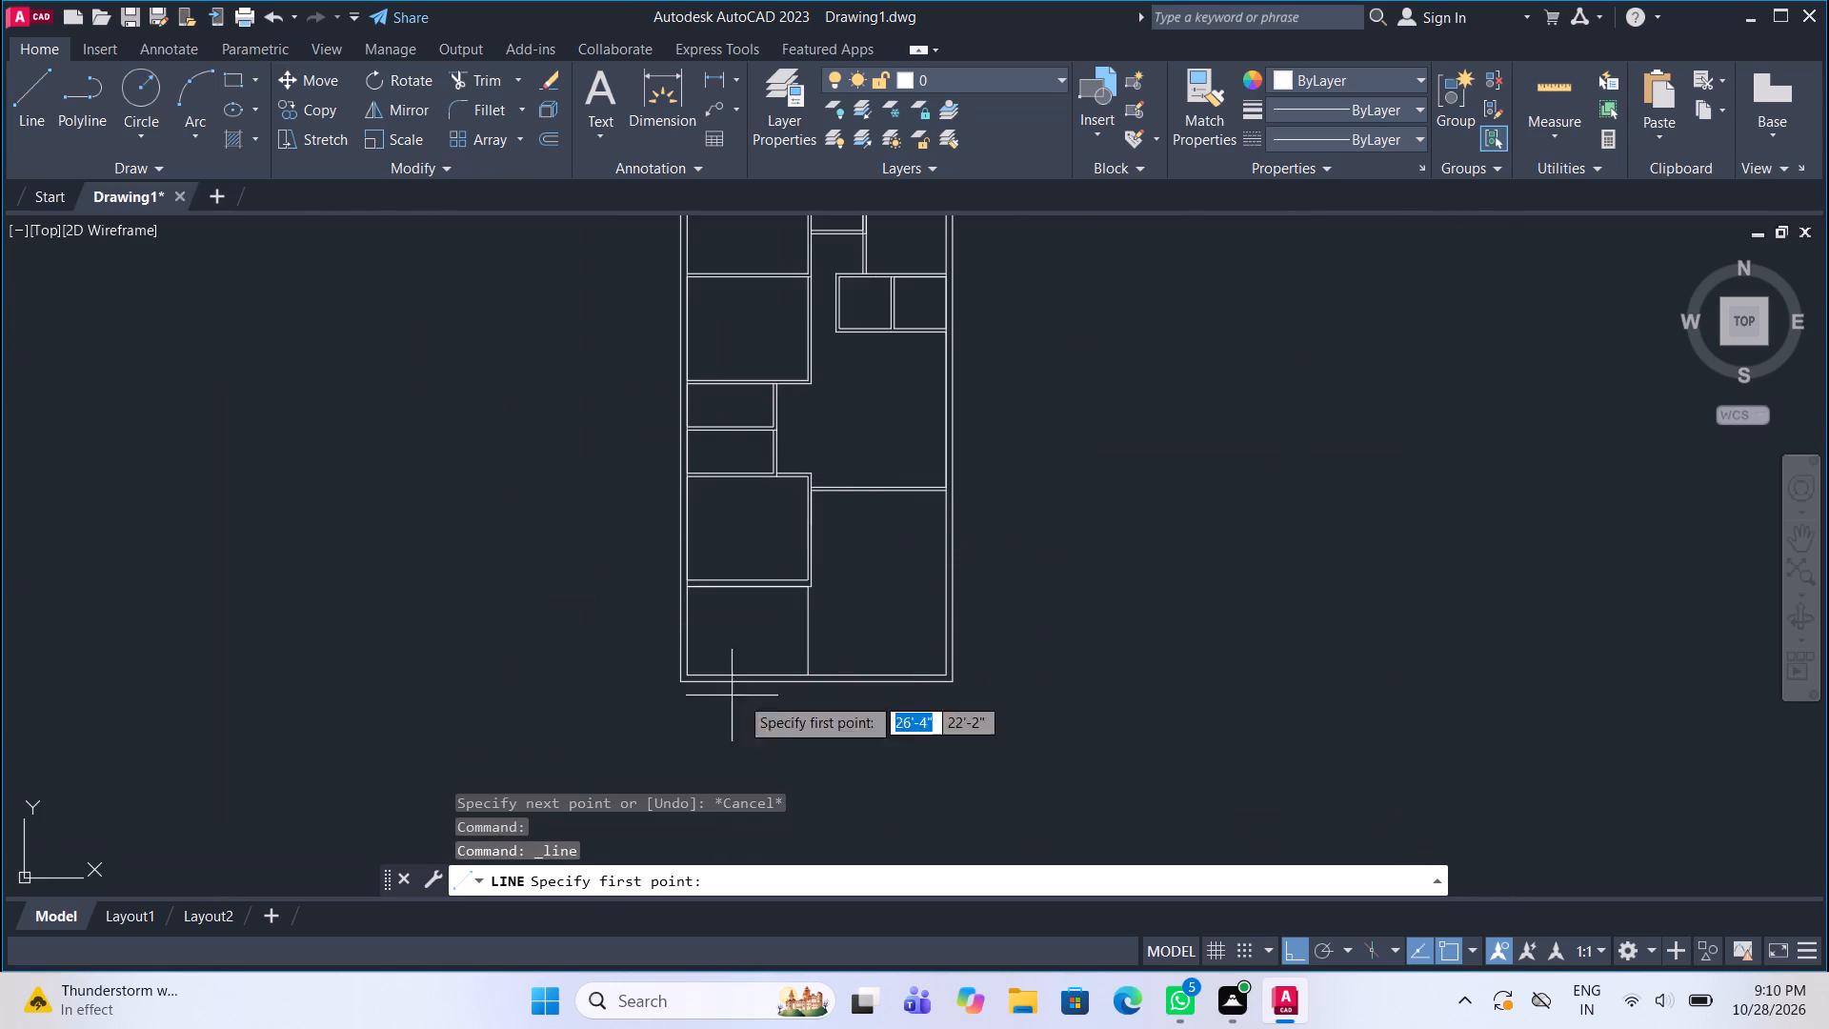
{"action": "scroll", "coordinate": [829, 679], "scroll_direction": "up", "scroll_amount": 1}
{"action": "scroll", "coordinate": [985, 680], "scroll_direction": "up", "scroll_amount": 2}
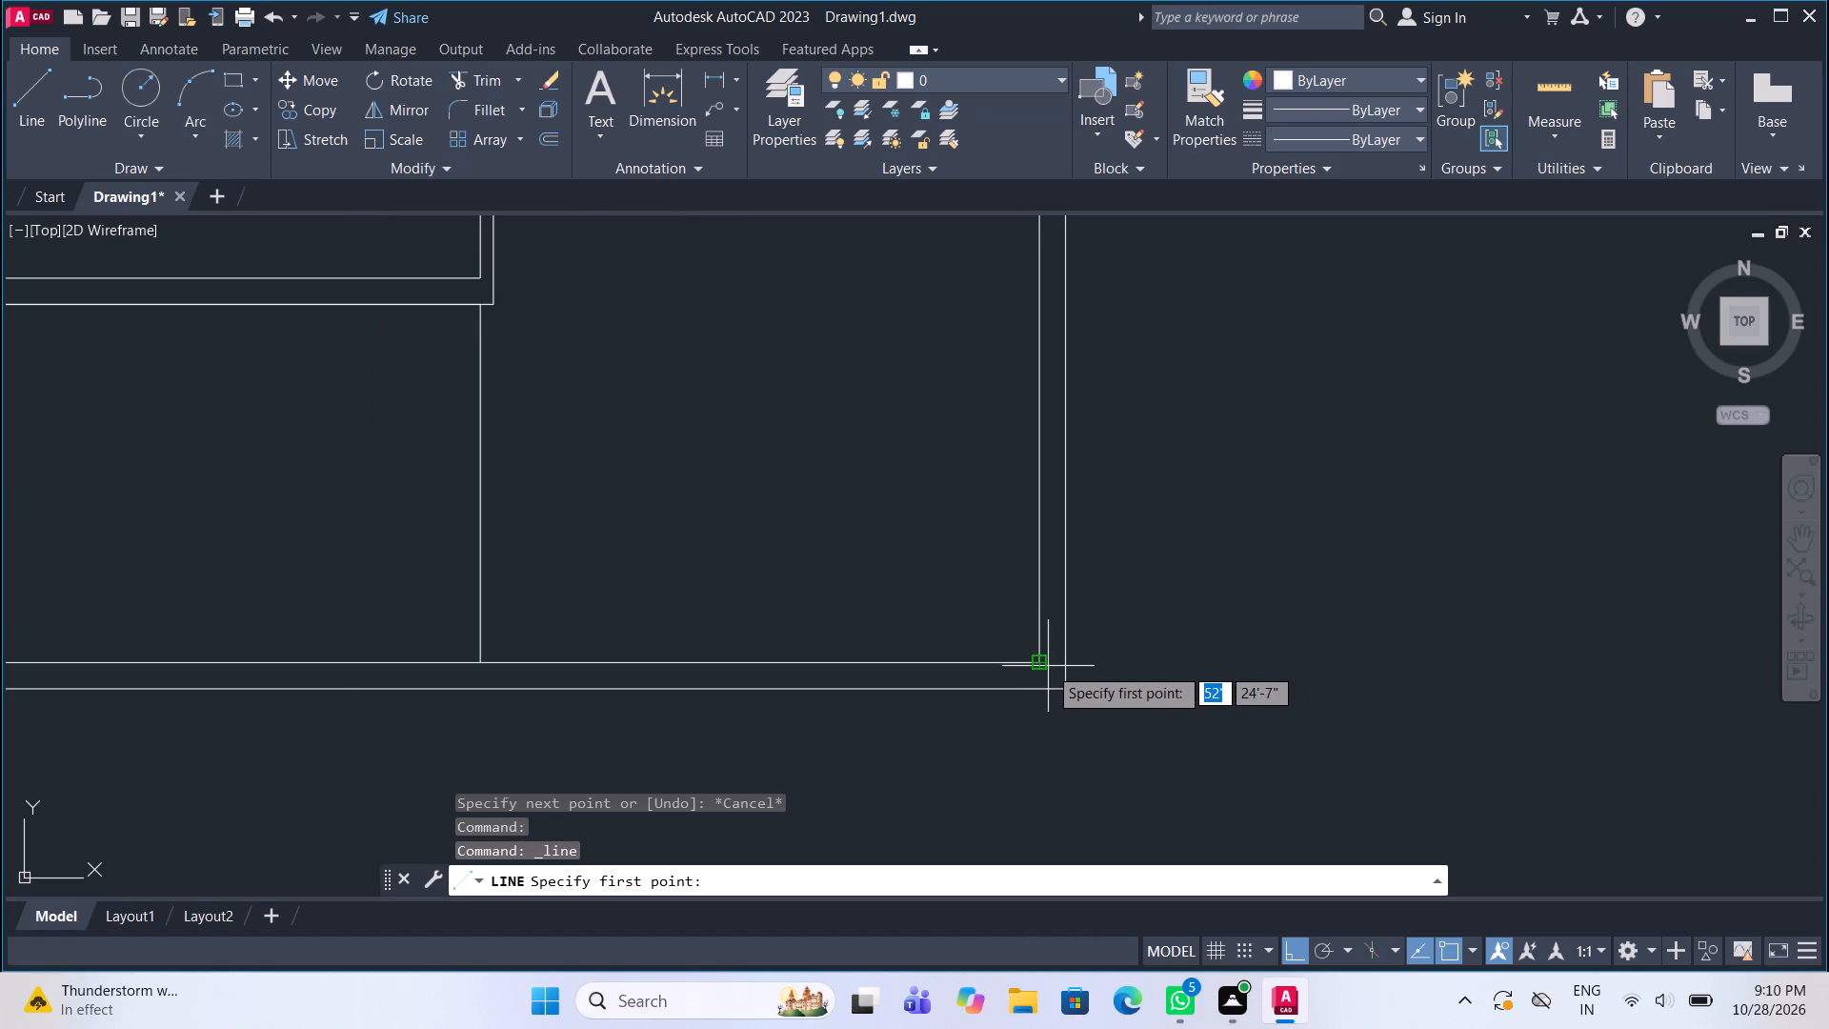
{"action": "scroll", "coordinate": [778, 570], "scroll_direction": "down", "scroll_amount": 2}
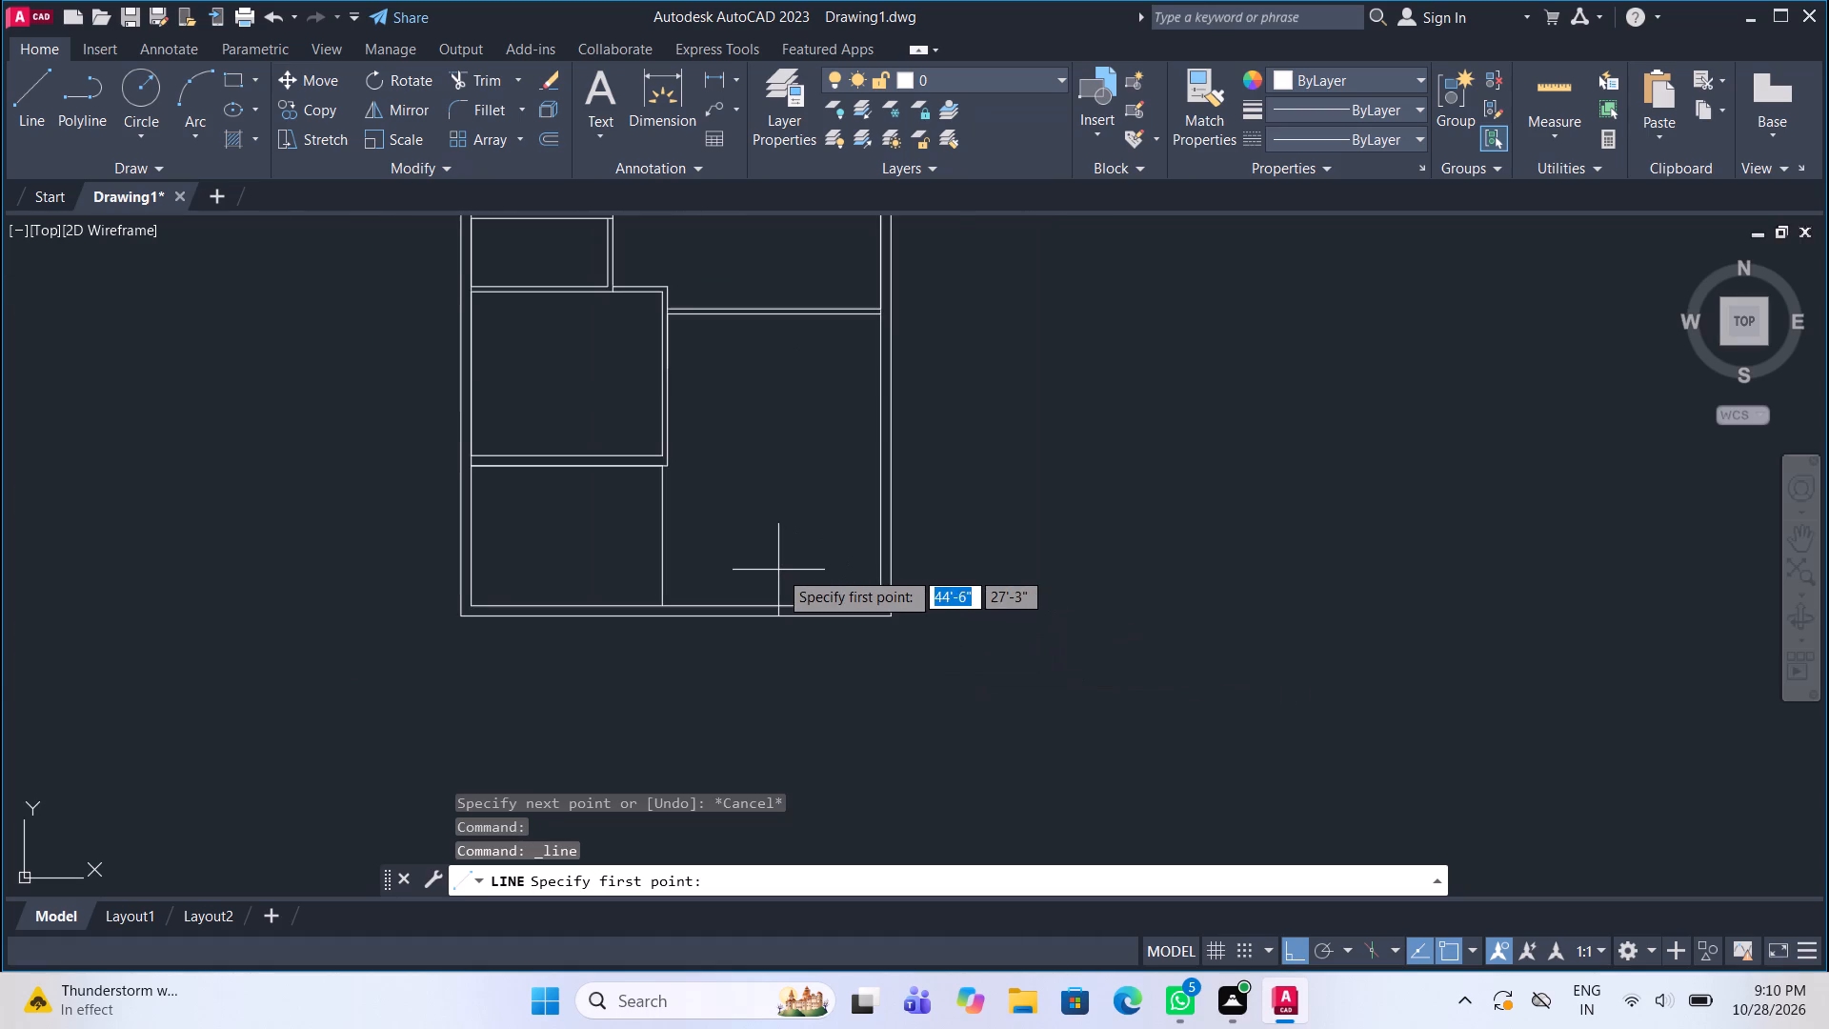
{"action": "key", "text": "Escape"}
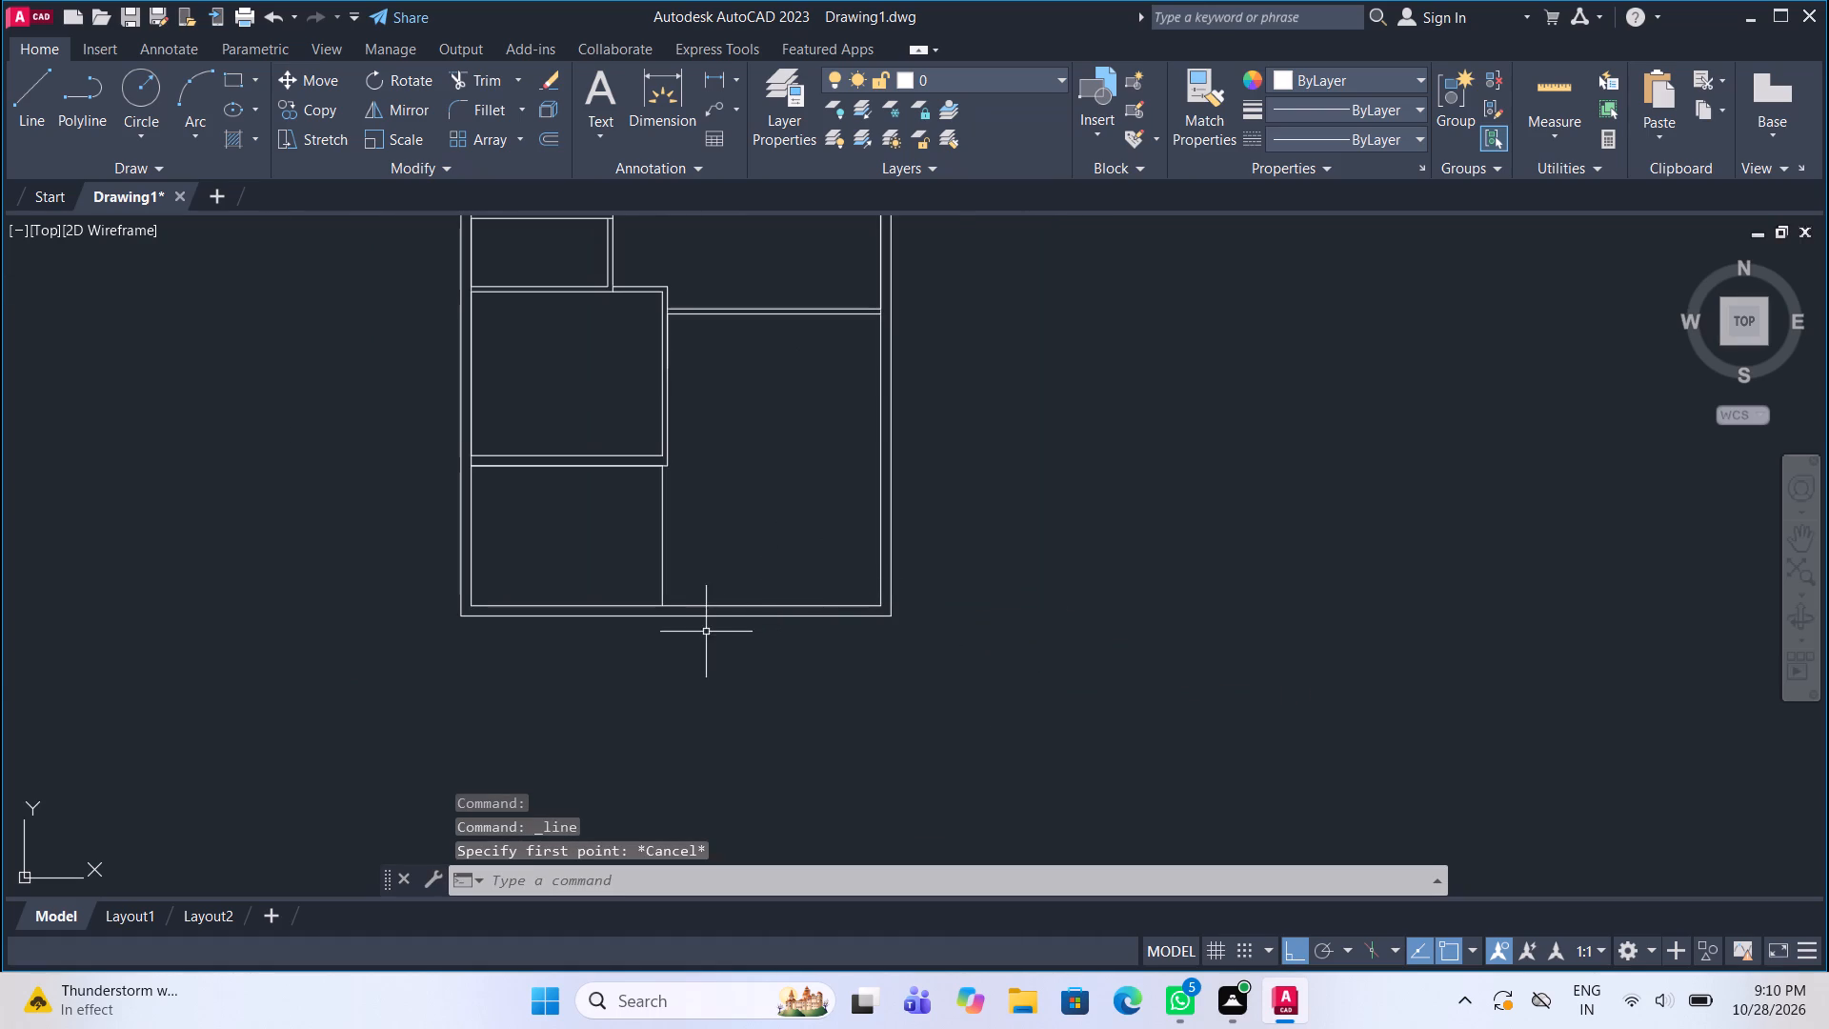
Move the bottom outer wall's inner line 4.5" down toward the outer line.
{"action": "scroll", "coordinate": [701, 632], "scroll_direction": "up", "scroll_amount": 1}
{"action": "left_click", "coordinate": [693, 595]}
{"action": "scroll", "coordinate": [667, 595], "scroll_direction": "up", "scroll_amount": 2}
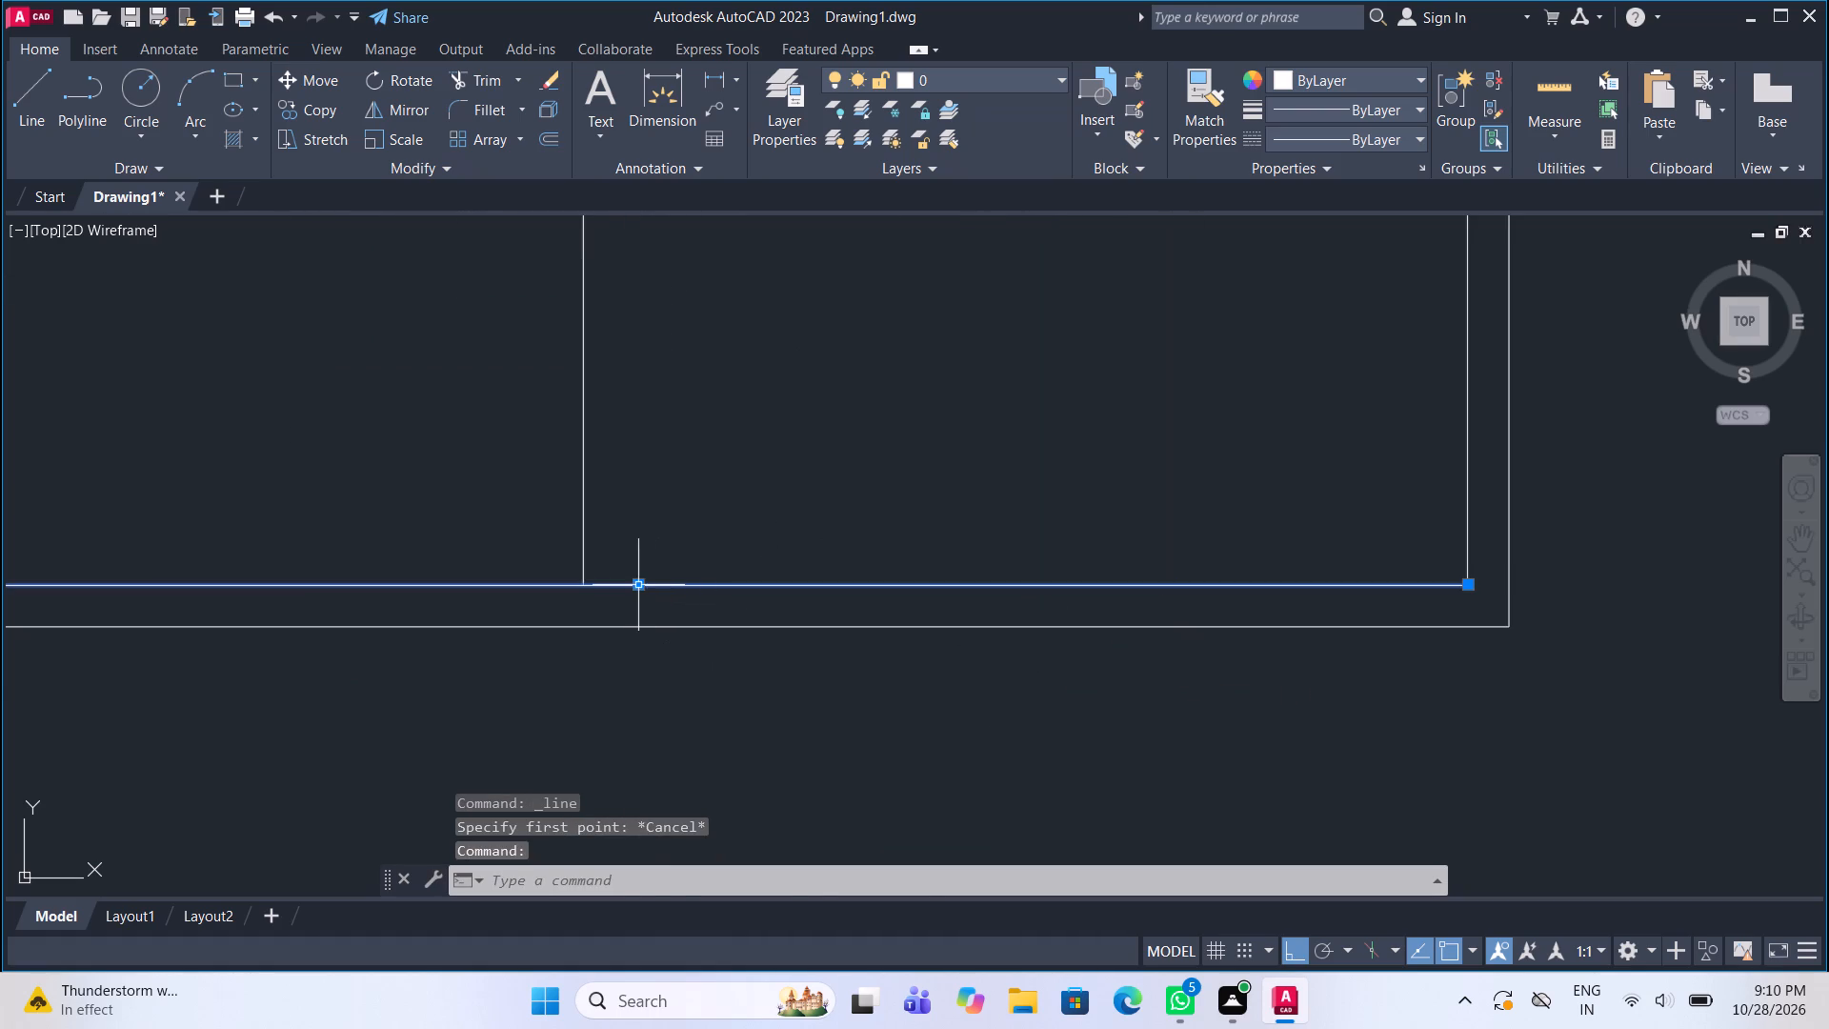
{"action": "left_click", "coordinate": [634, 584]}
{"action": "type", "text": "4.5\""}
{"action": "key", "text": "Return"}
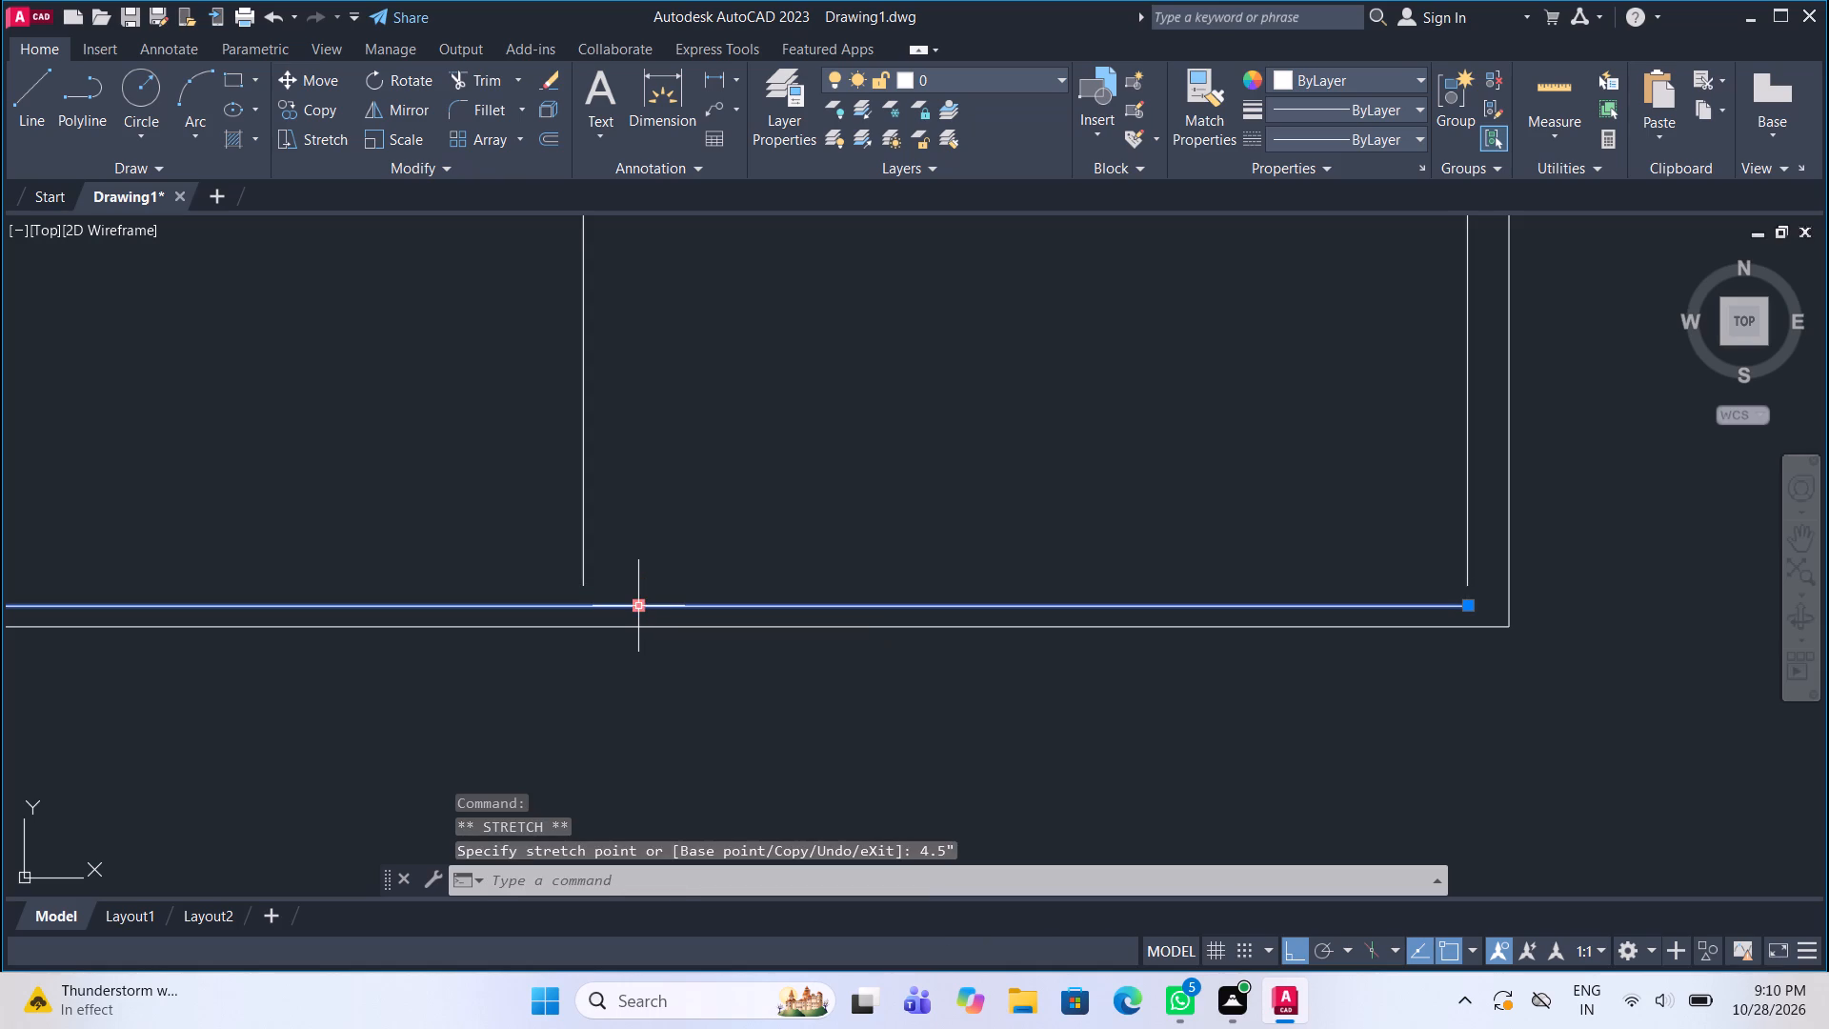
{"action": "key", "text": "Escape"}
Fillet the moved bottom inner wall line with the left and right inner wall lines to close both corners.
{"action": "scroll", "coordinate": [785, 542], "scroll_direction": "down", "scroll_amount": 2}
{"action": "scroll", "coordinate": [392, 568], "scroll_direction": "up", "scroll_amount": 2}
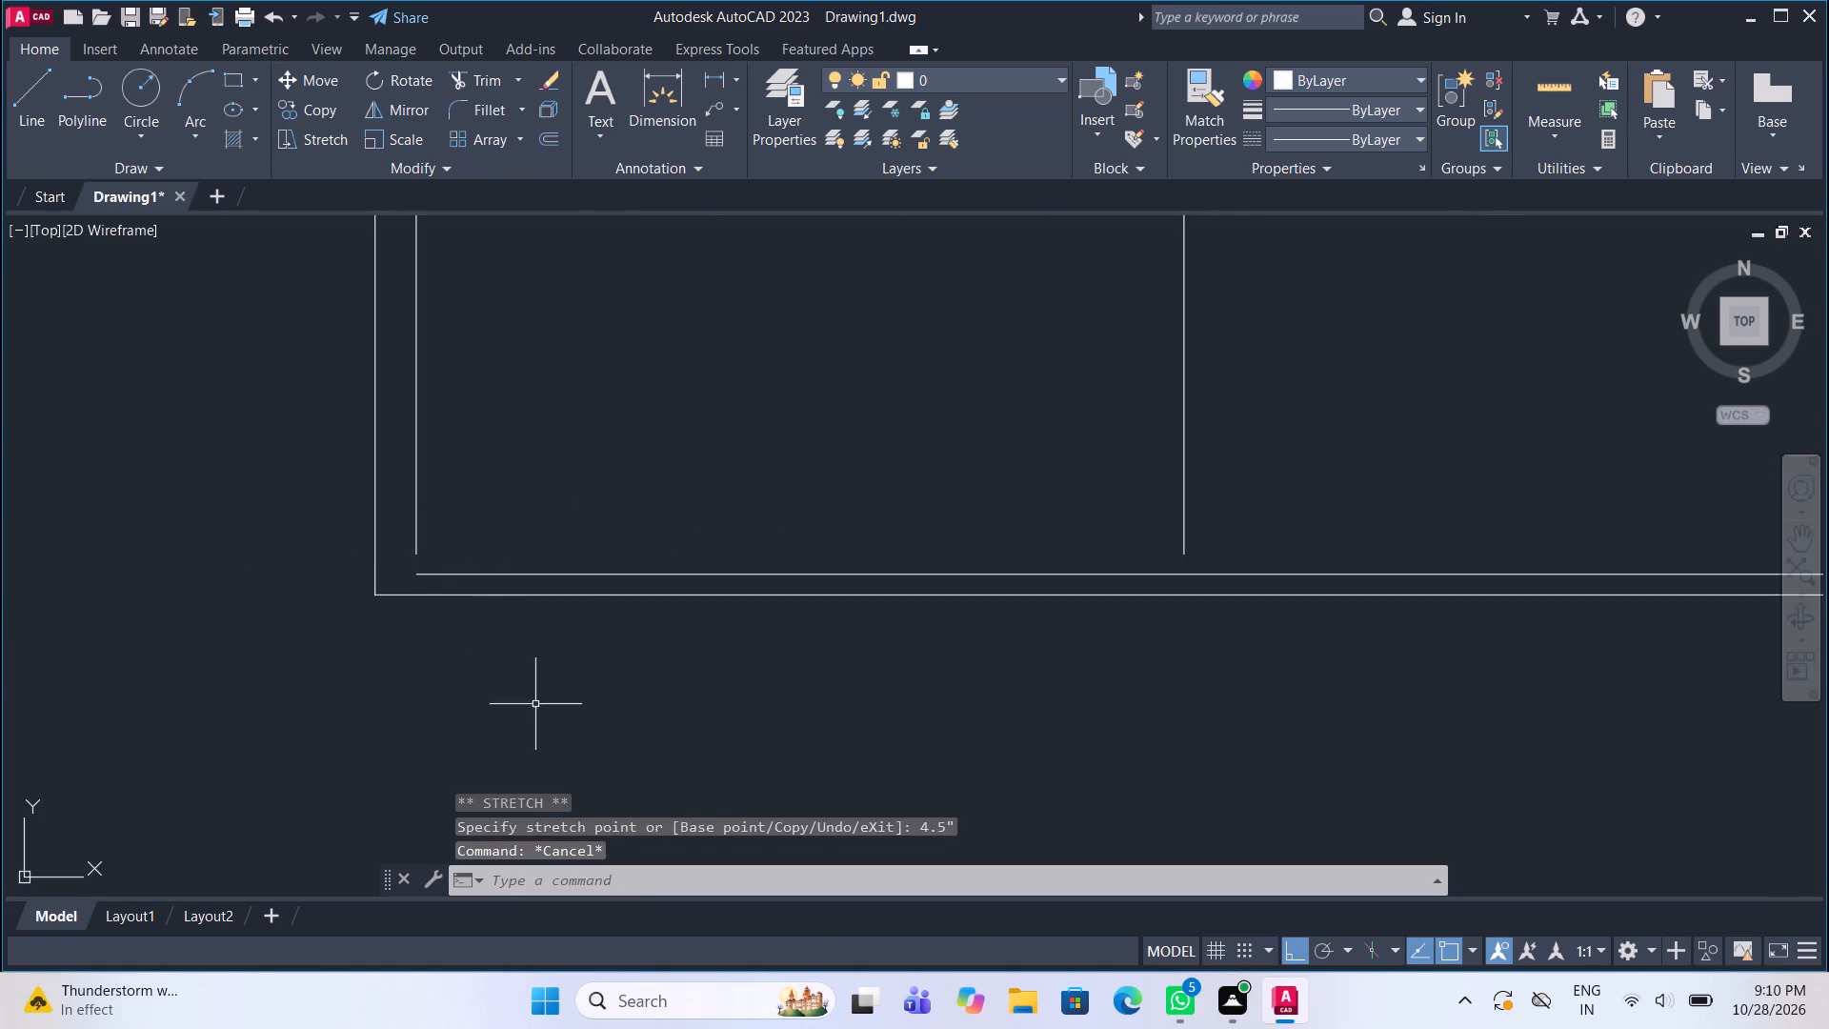
{"action": "left_click", "coordinate": [493, 113]}
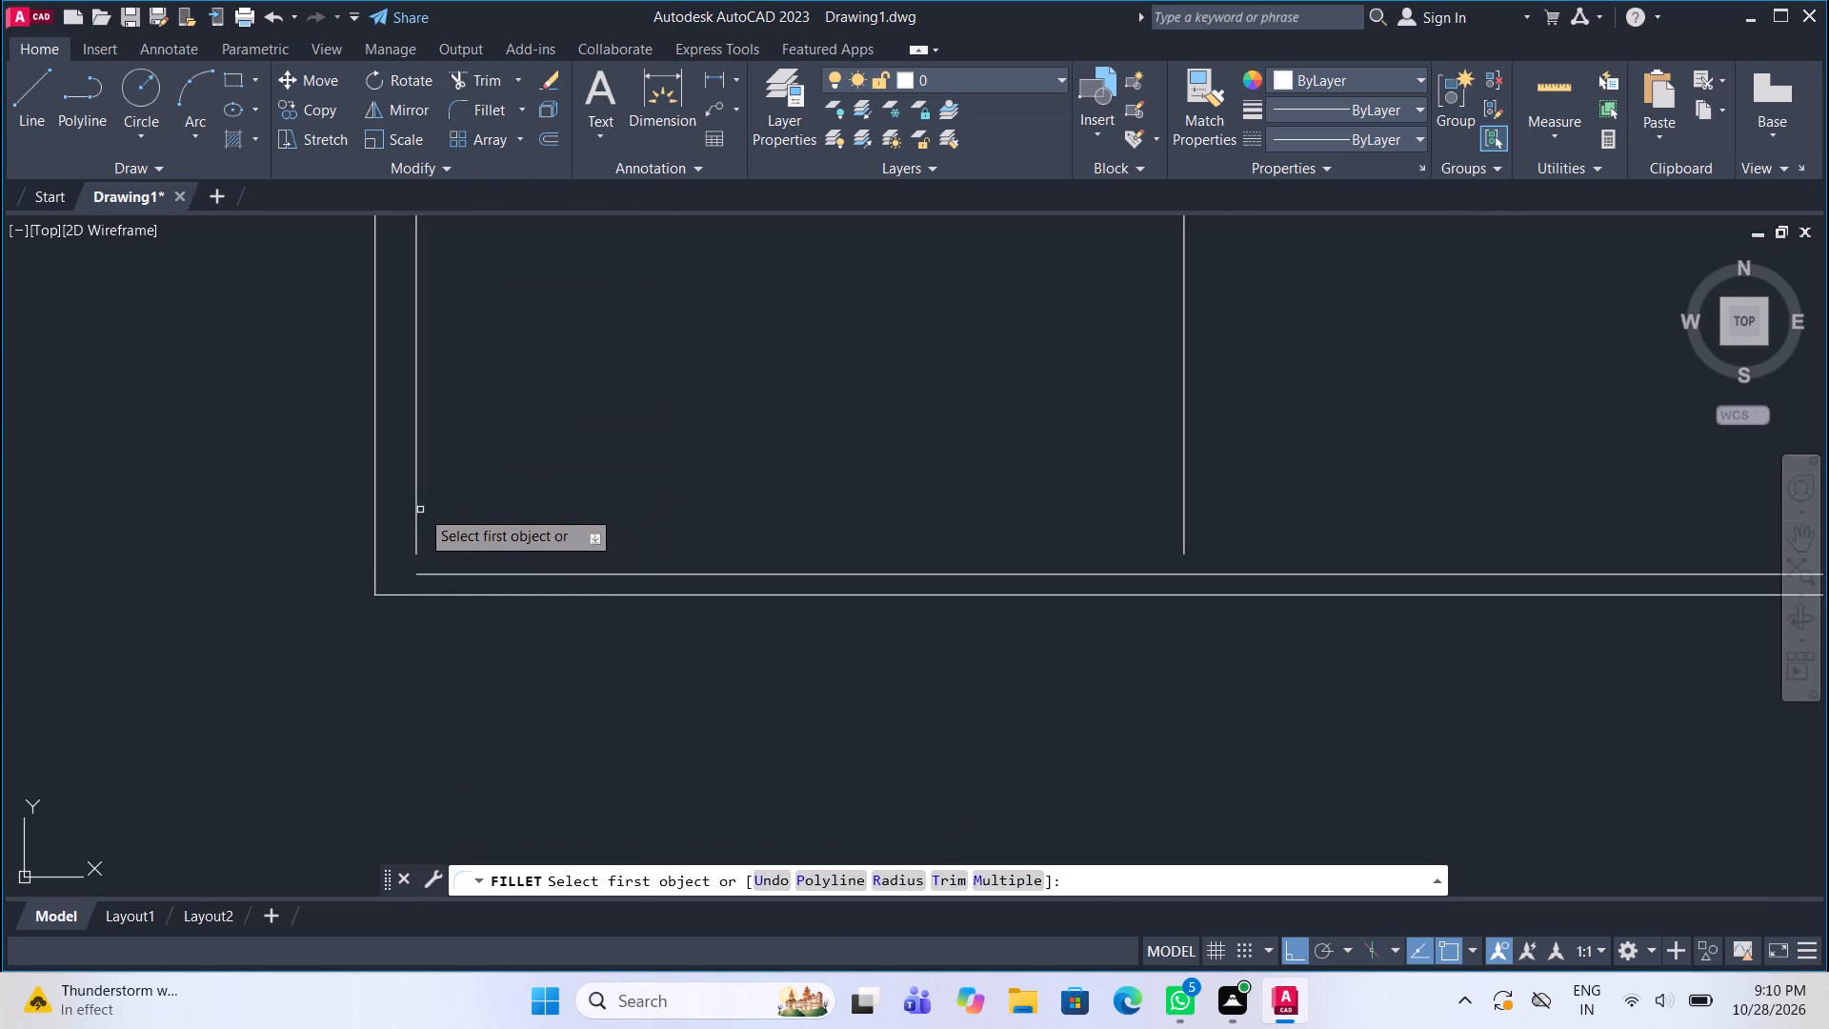
{"action": "left_click", "coordinate": [415, 500]}
{"action": "left_click", "coordinate": [480, 573]}
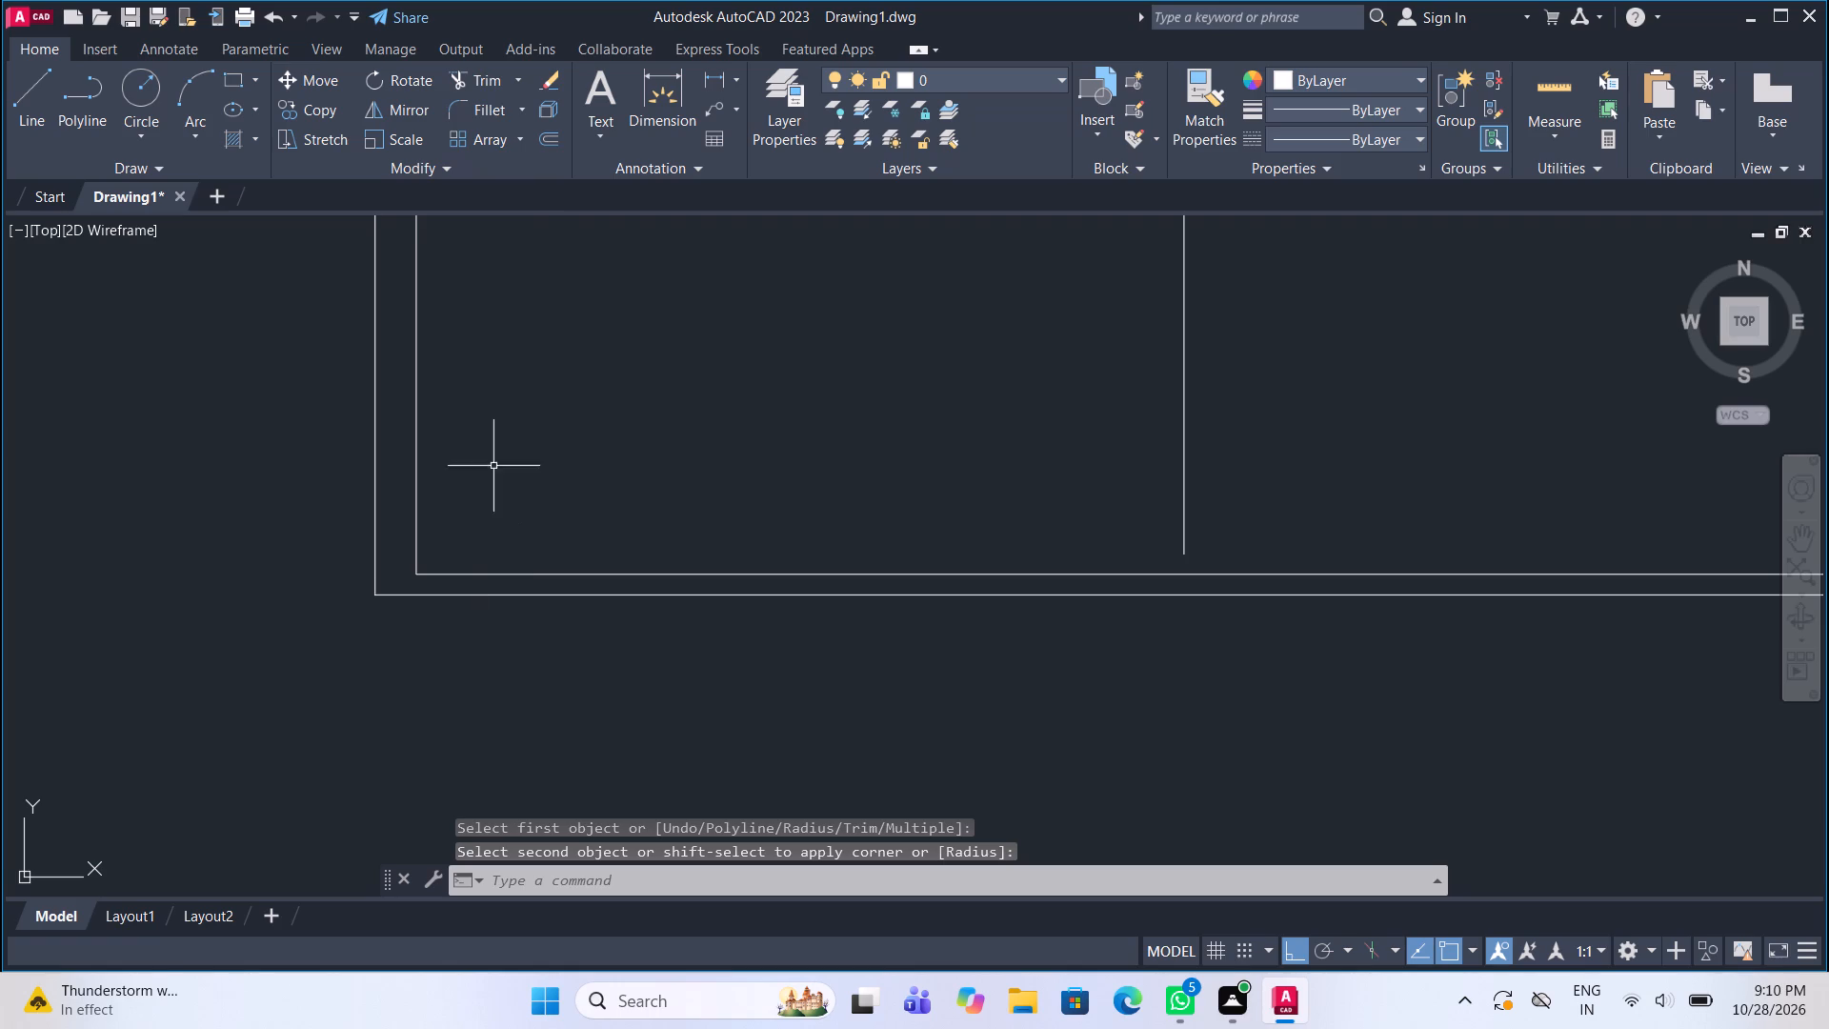
{"action": "left_click", "coordinate": [497, 110]}
{"action": "scroll", "coordinate": [456, 488], "scroll_direction": "down", "scroll_amount": 2}
{"action": "scroll", "coordinate": [1024, 555], "scroll_direction": "up", "scroll_amount": 1}
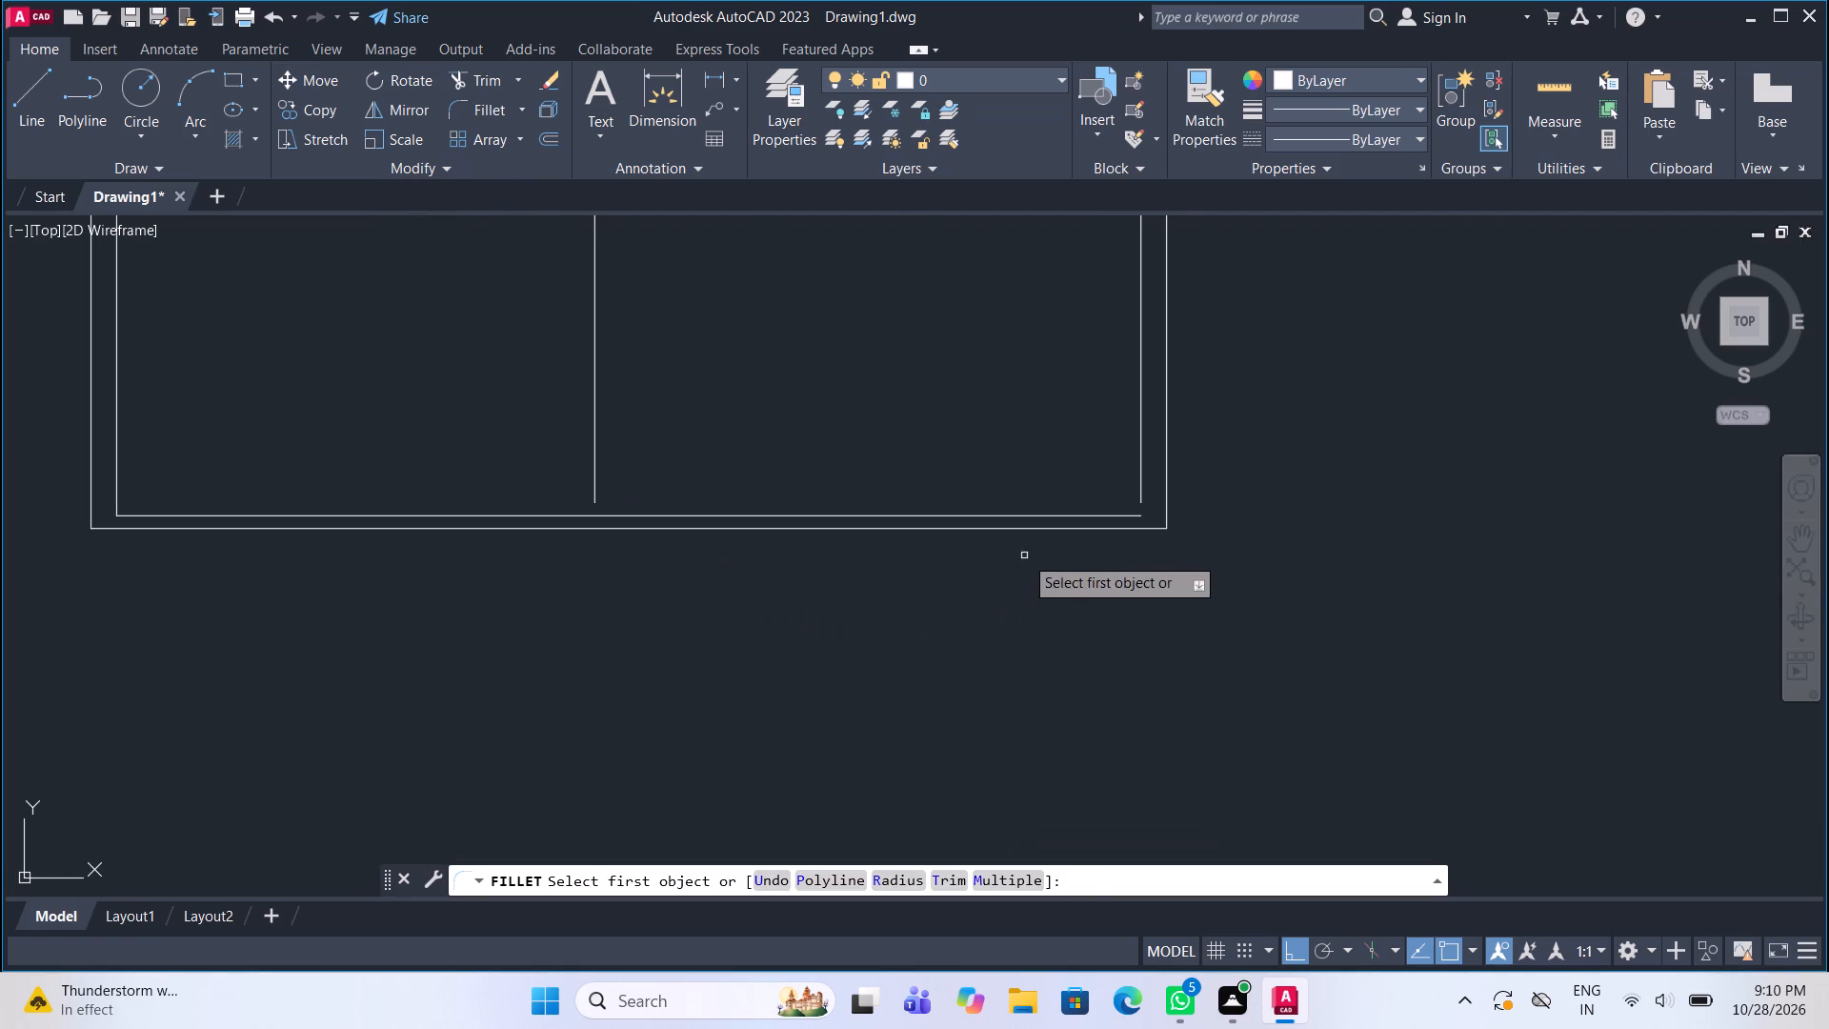
{"action": "left_click", "coordinate": [1073, 514]}
{"action": "left_click", "coordinate": [1142, 491]}
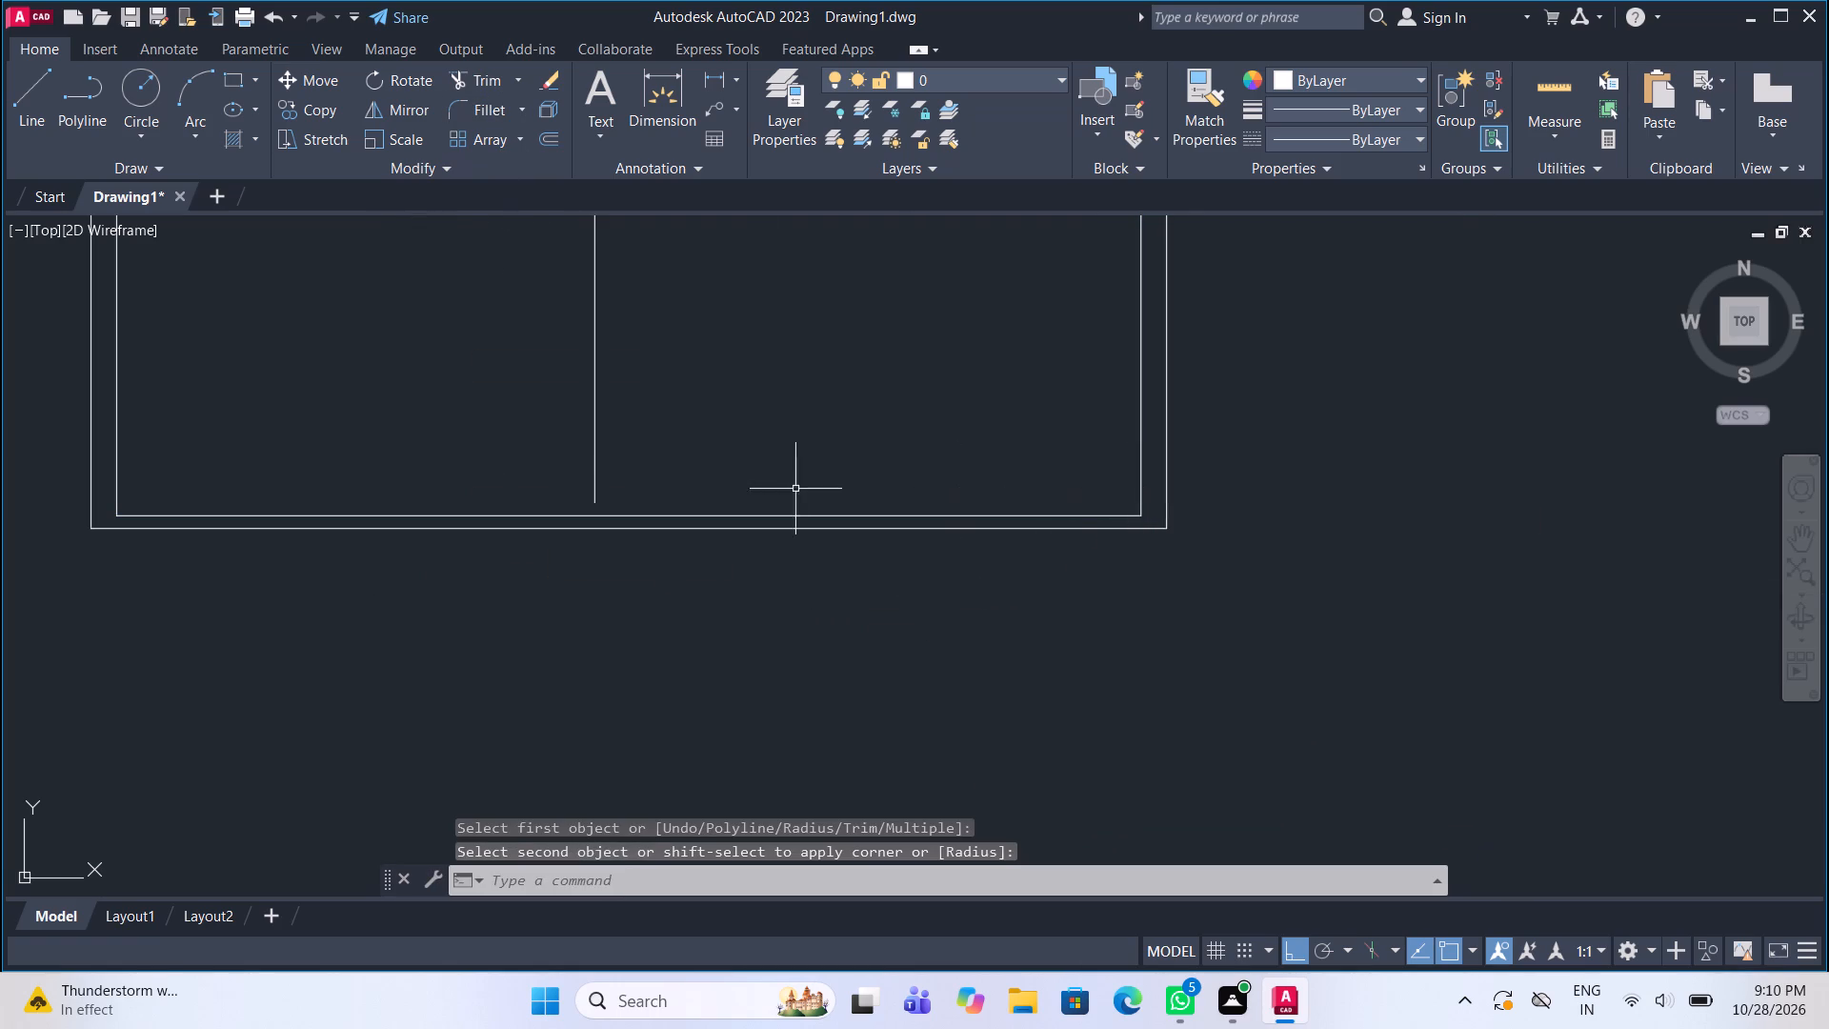
Stretch the bottom room's vertical dividing line down to meet the moved bottom inner wall line.
{"action": "left_click", "coordinate": [591, 493]}
{"action": "left_click", "coordinate": [599, 500]}
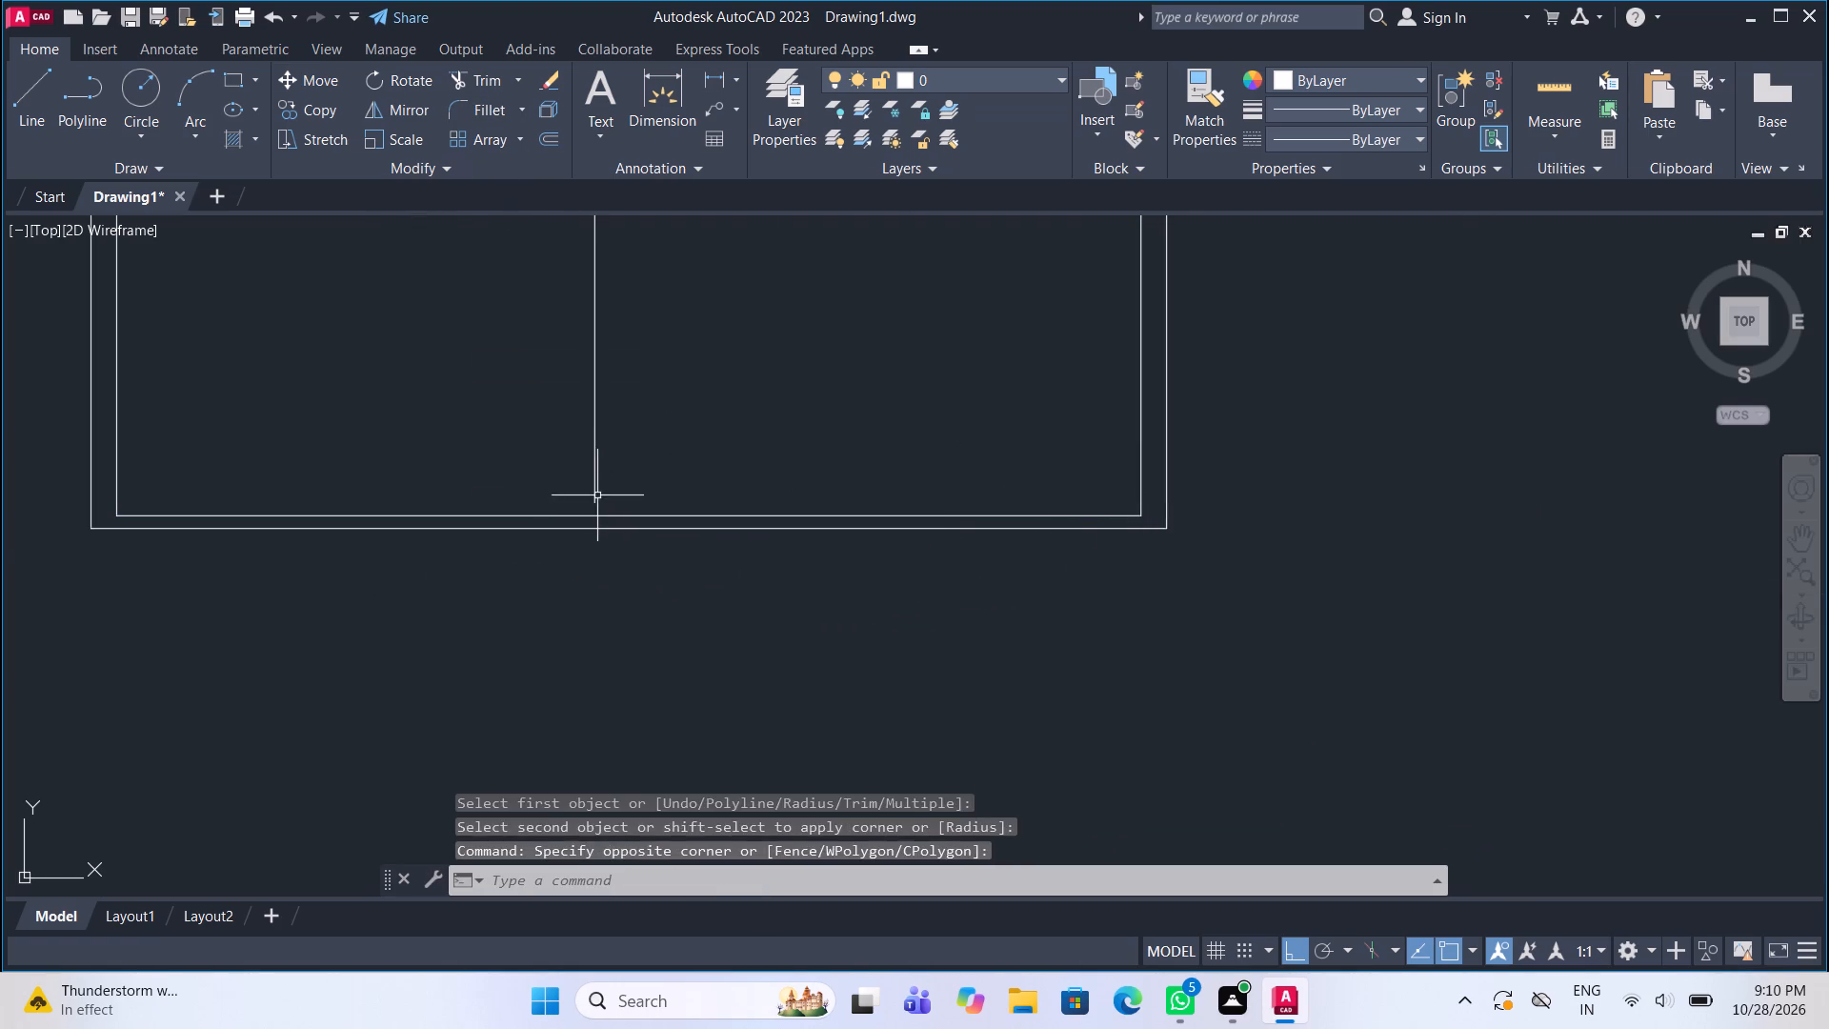
{"action": "left_click", "coordinate": [596, 492]}
{"action": "scroll", "coordinate": [593, 505], "scroll_direction": "up", "scroll_amount": 3}
{"action": "left_click", "coordinate": [593, 497]}
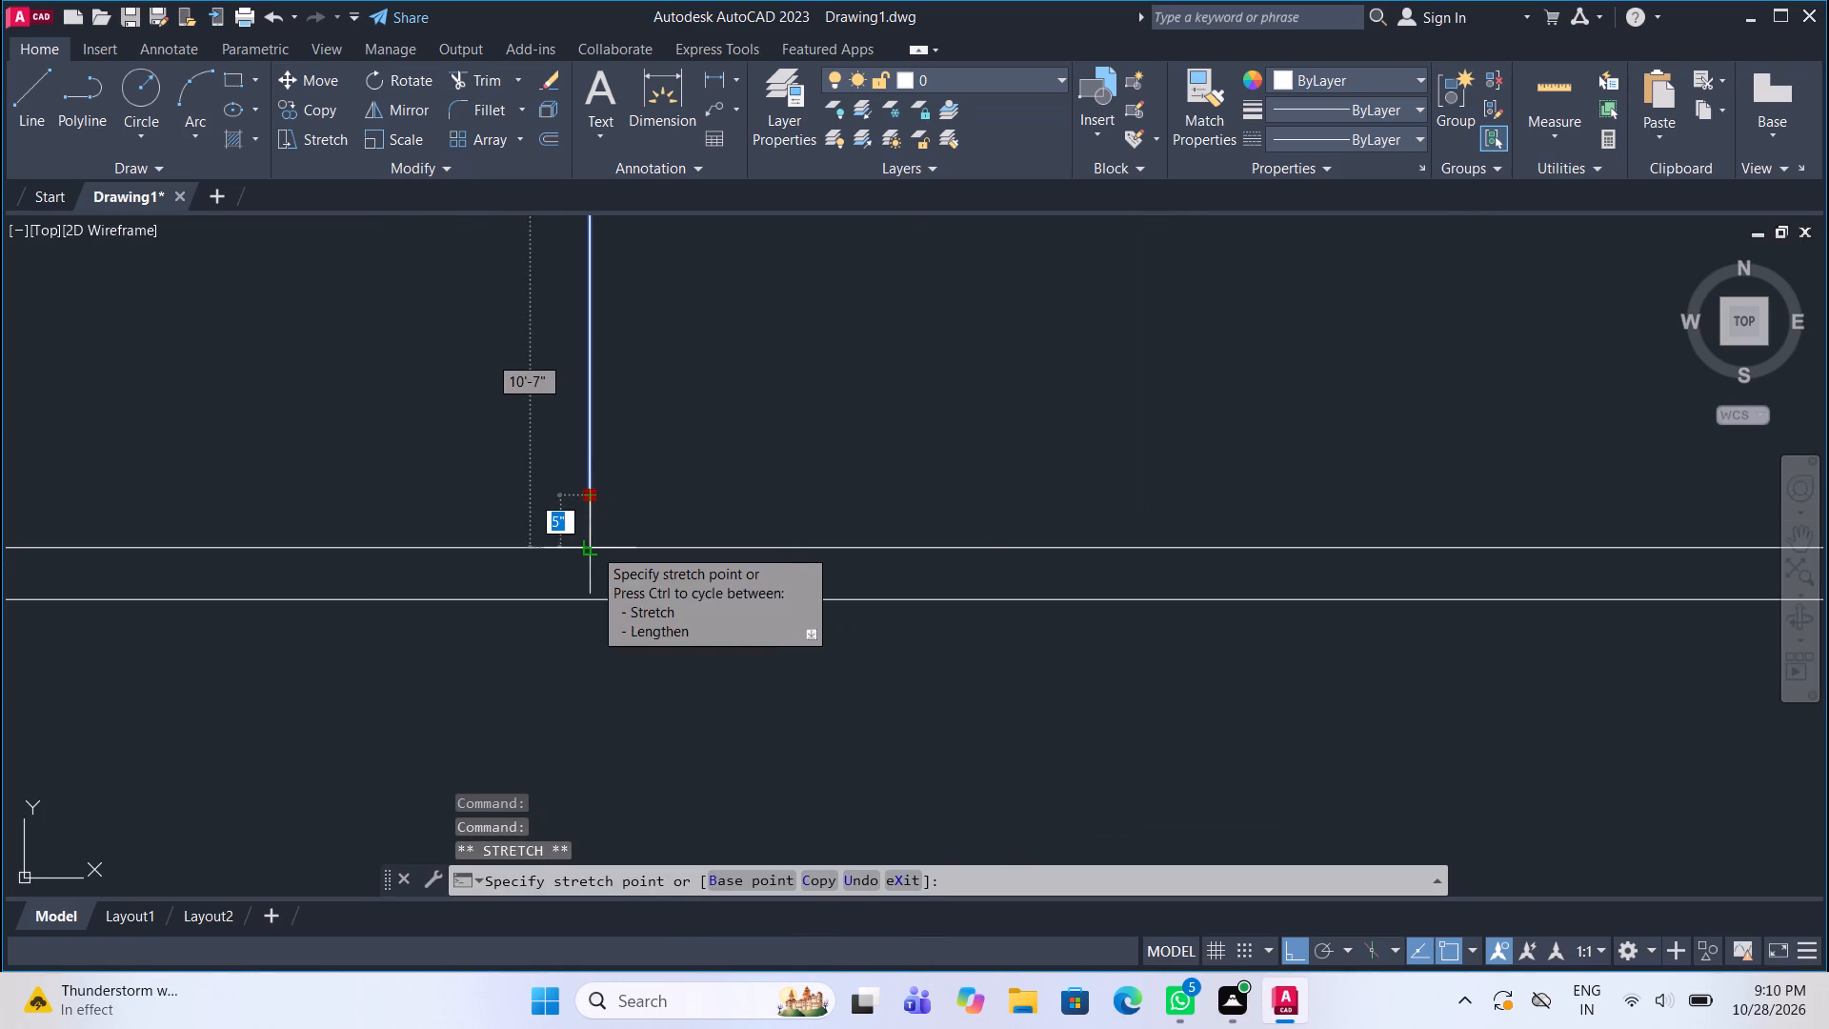
{"action": "left_click", "coordinate": [593, 547]}
{"action": "scroll", "coordinate": [650, 592], "scroll_direction": "down", "scroll_amount": 2}
{"action": "key", "text": "Escape"}
Draw a line 9'6" up along the bottom room's vertical dividing line from its lower end at the inner wall line.
{"action": "scroll", "coordinate": [650, 592], "scroll_direction": "down", "scroll_amount": 4}
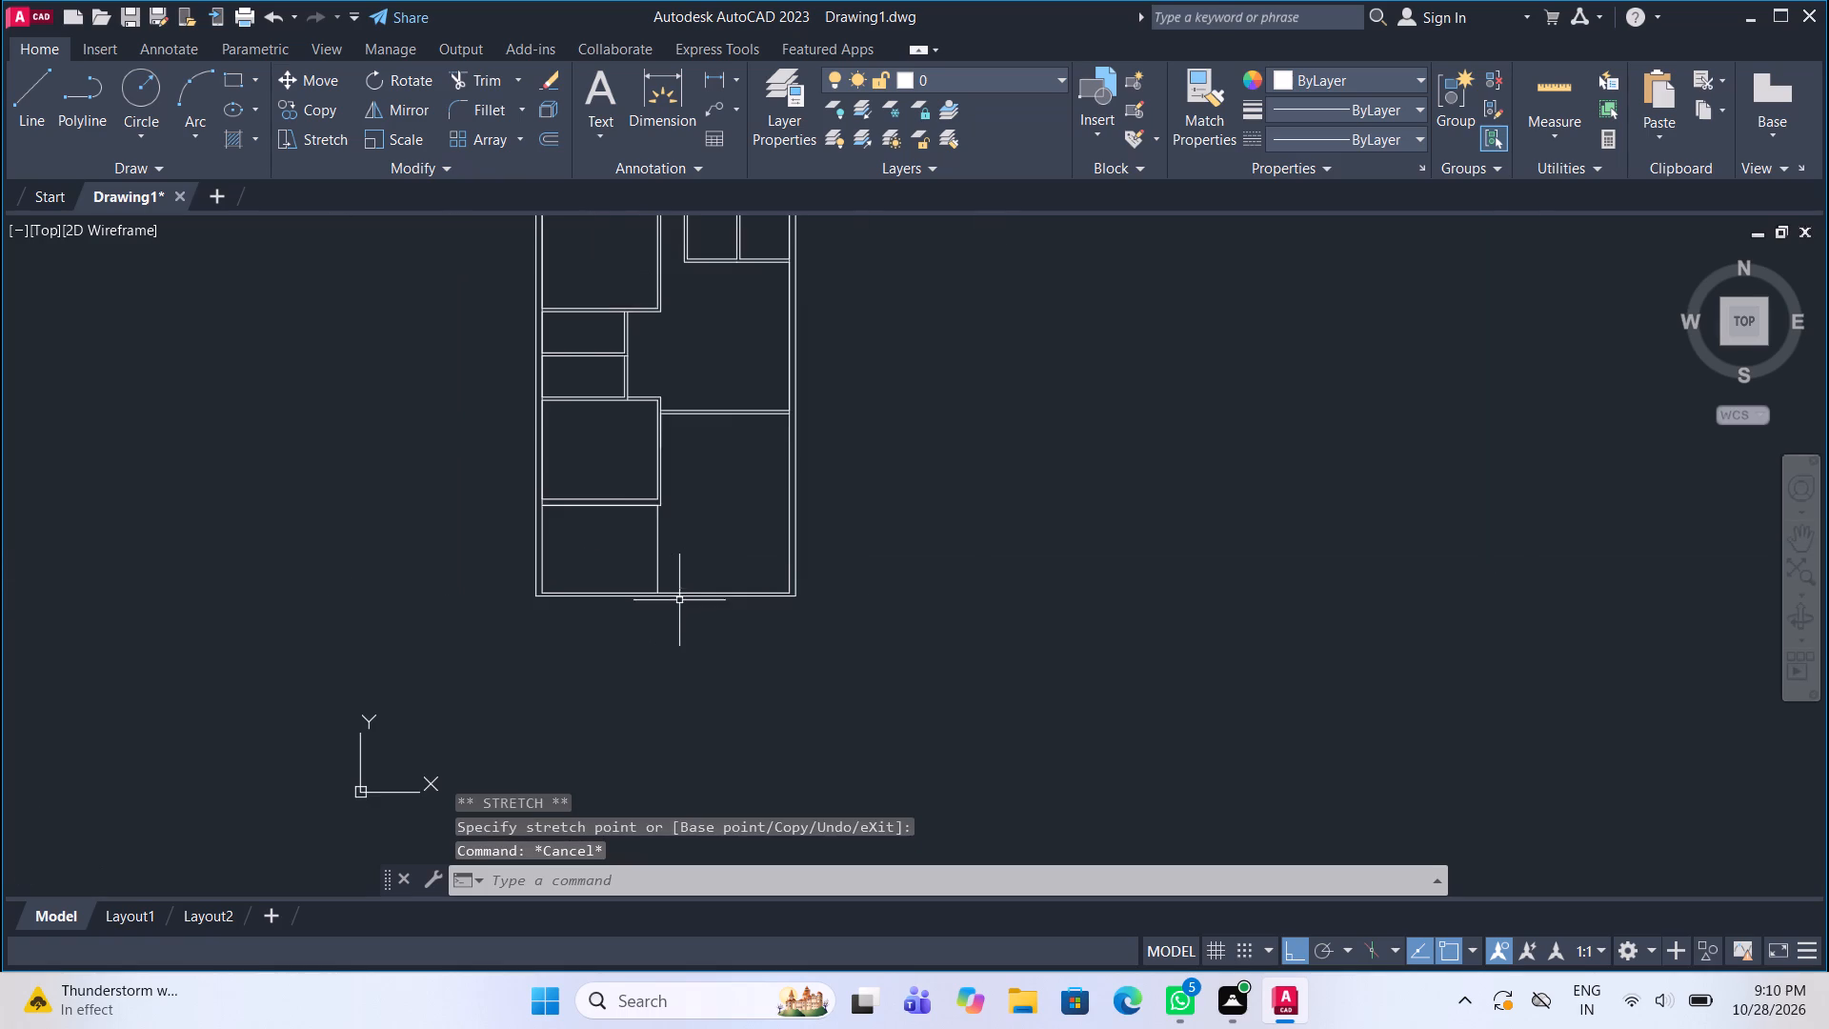
{"action": "middle_click_drag", "start_coordinate": [735, 553], "coordinate": [717, 556]}
{"action": "scroll", "coordinate": [752, 555], "scroll_direction": "up", "scroll_amount": 2}
{"action": "middle_click_drag", "start_coordinate": [752, 555], "coordinate": [744, 568]}
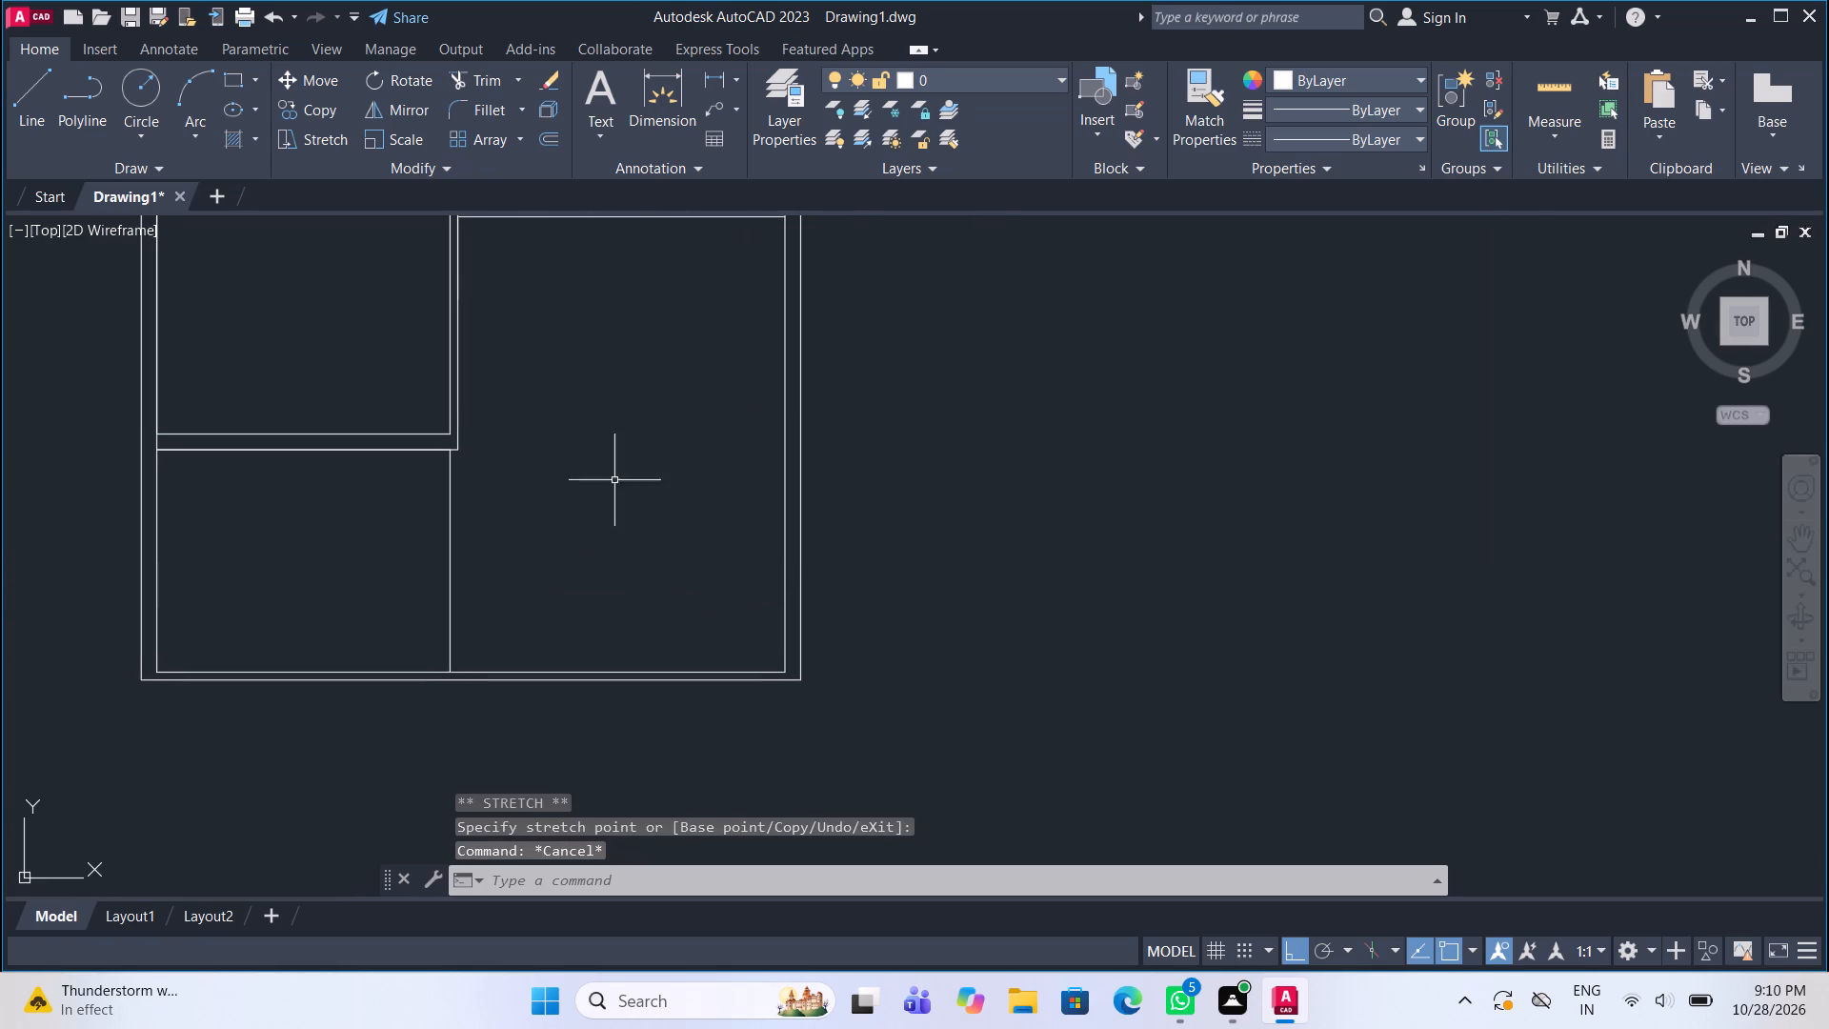
{"action": "left_click", "coordinate": [30, 98]}
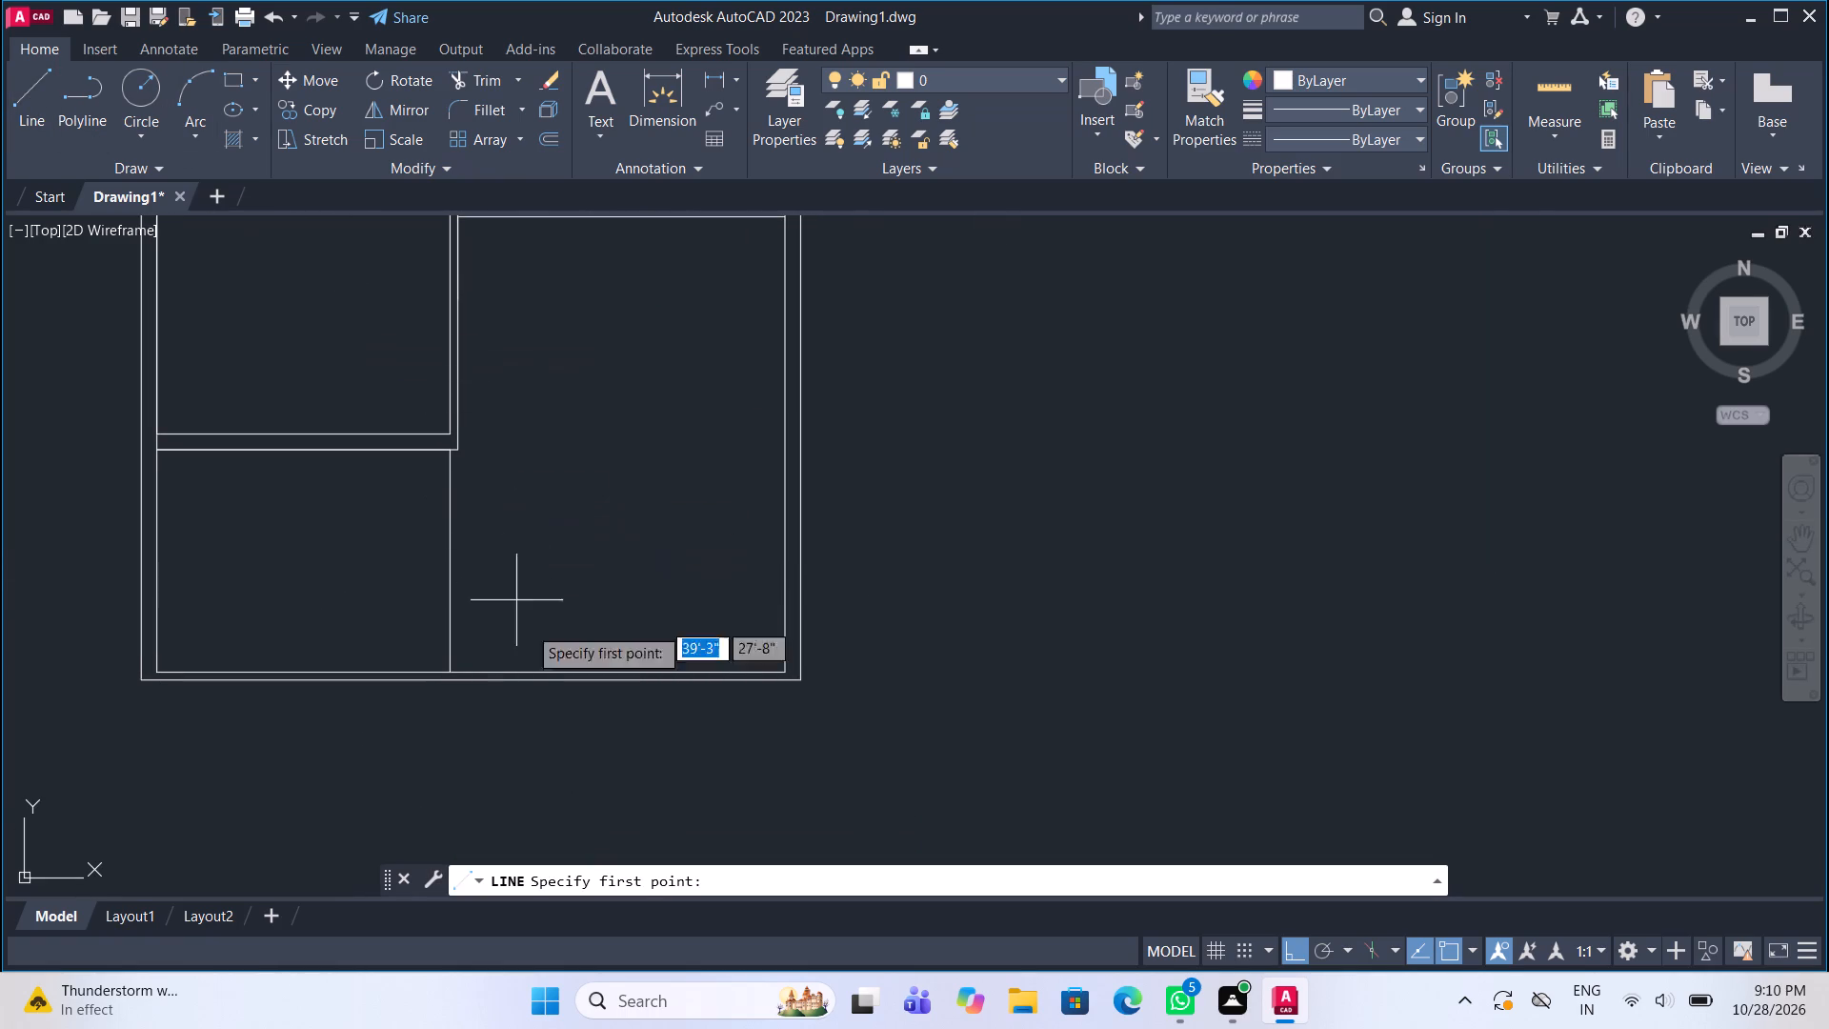
{"action": "scroll", "coordinate": [475, 675], "scroll_direction": "up", "scroll_amount": 1}
{"action": "left_click", "coordinate": [434, 675]}
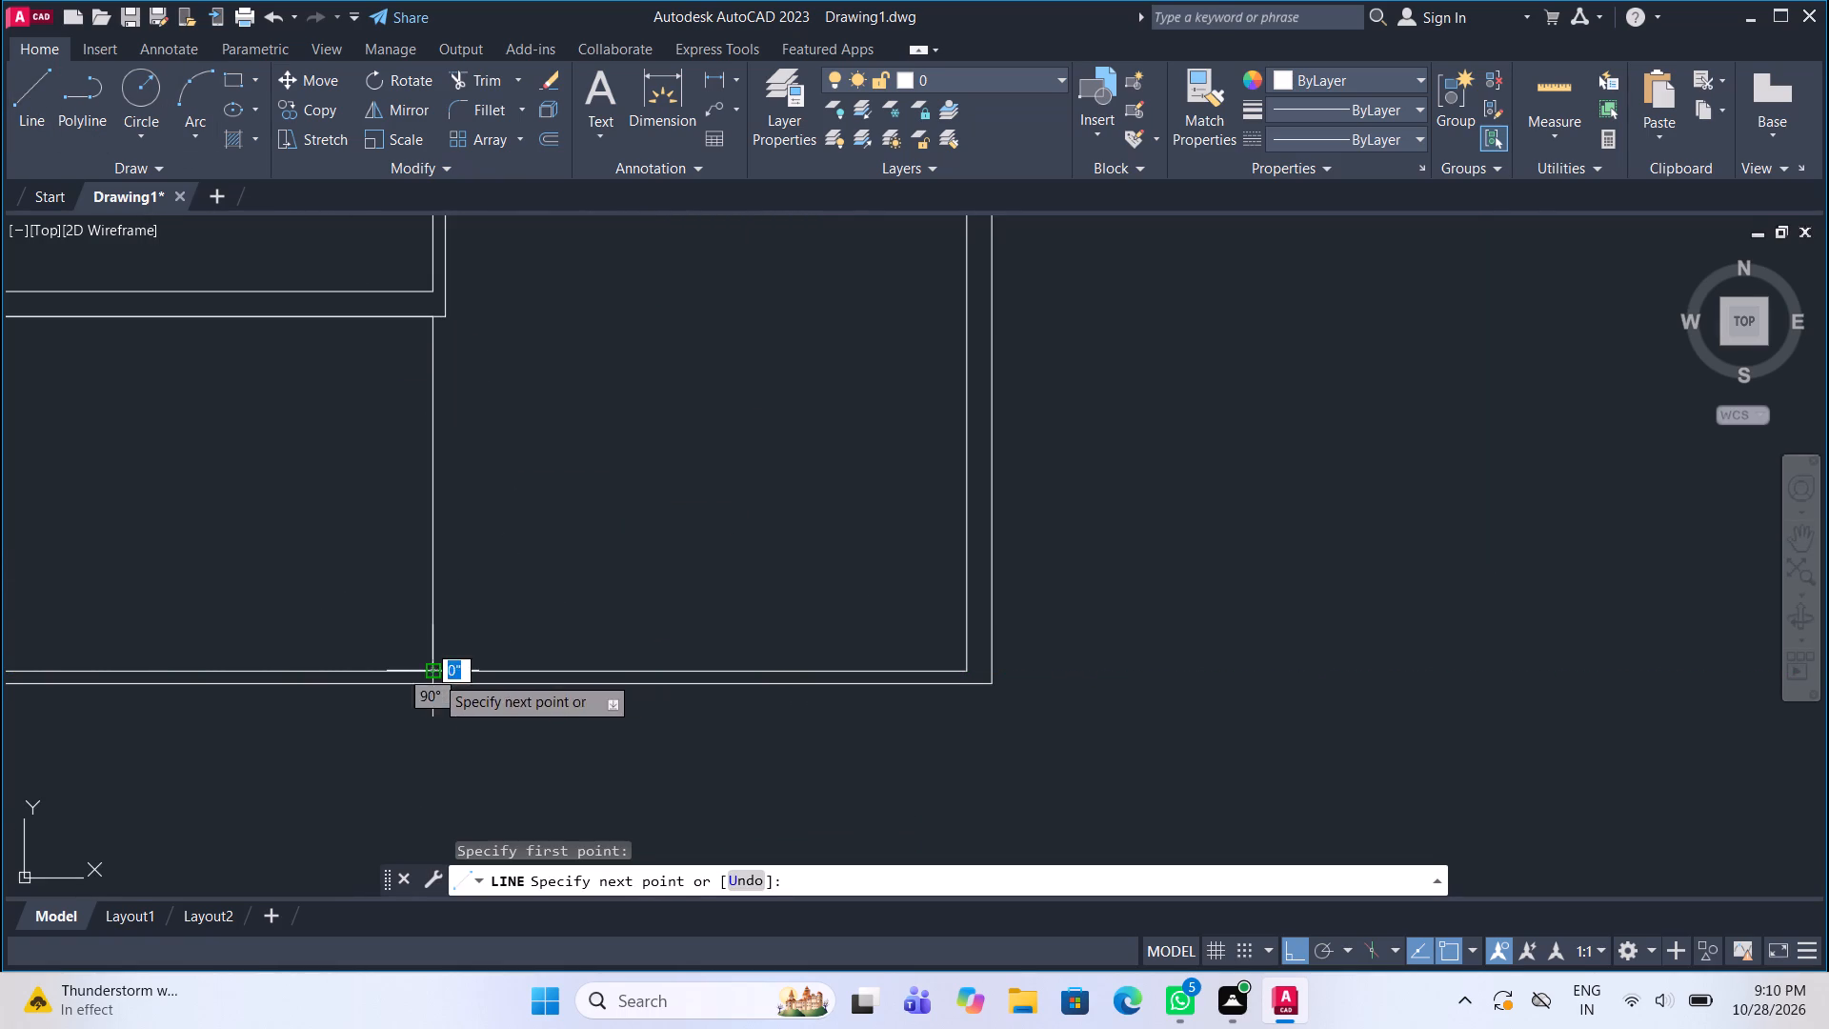
{"action": "type", "text": "9'"}
{"action": "type", "text": "6\""}
{"action": "key", "text": "Return"}
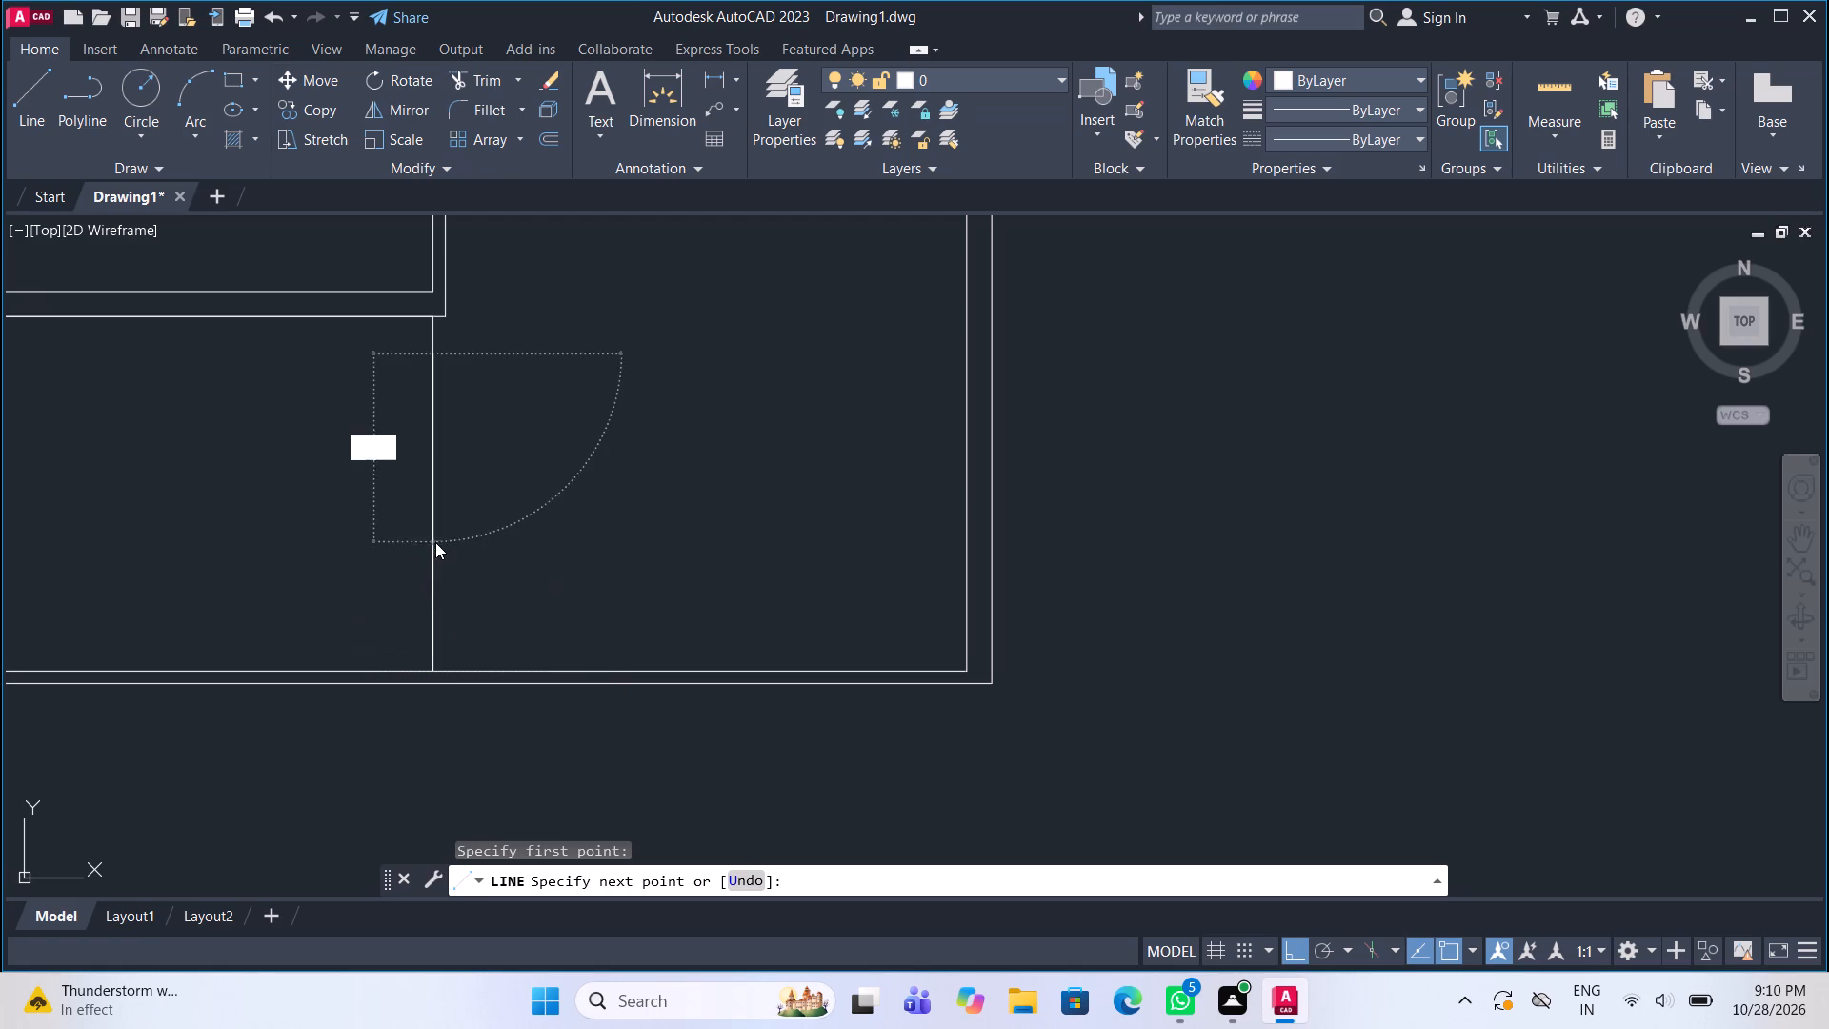
{"action": "middle_click_drag", "start_coordinate": [724, 420], "coordinate": [713, 514]}
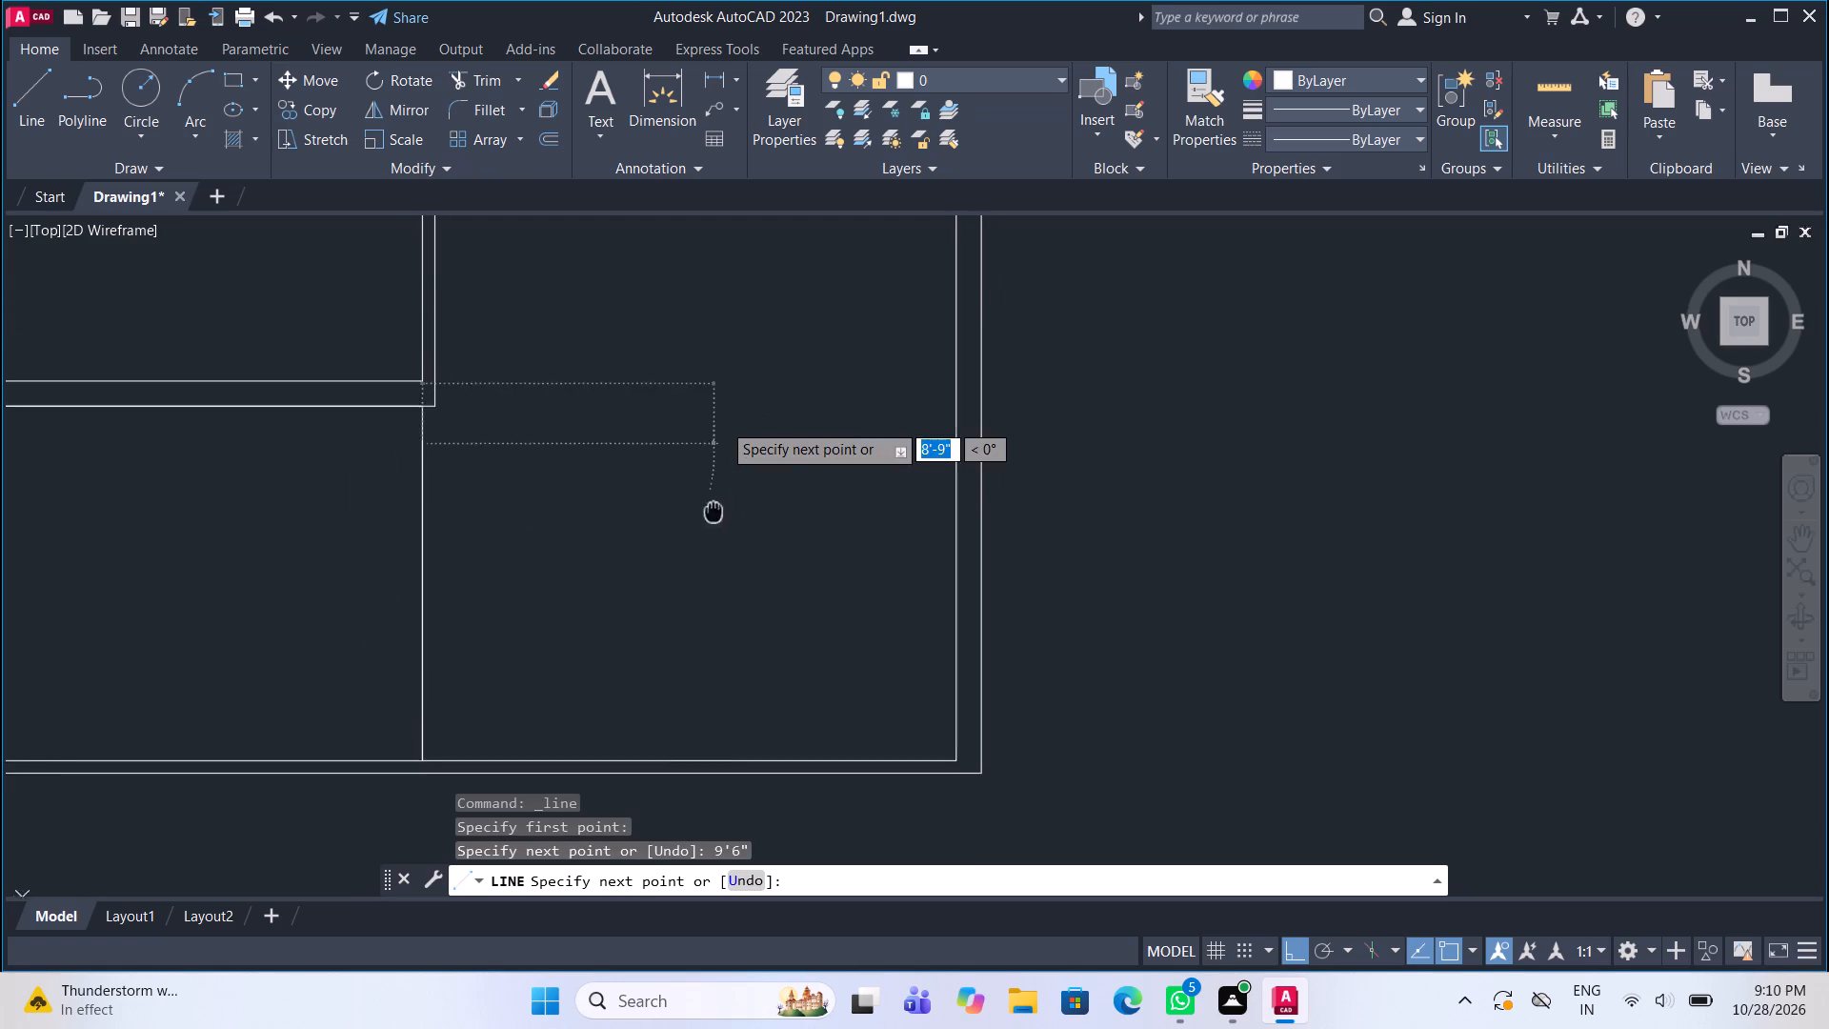
{"action": "middle_click_drag", "start_coordinate": [713, 514], "coordinate": [702, 581]}
{"action": "scroll", "coordinate": [683, 564], "scroll_direction": "down", "scroll_amount": 1}
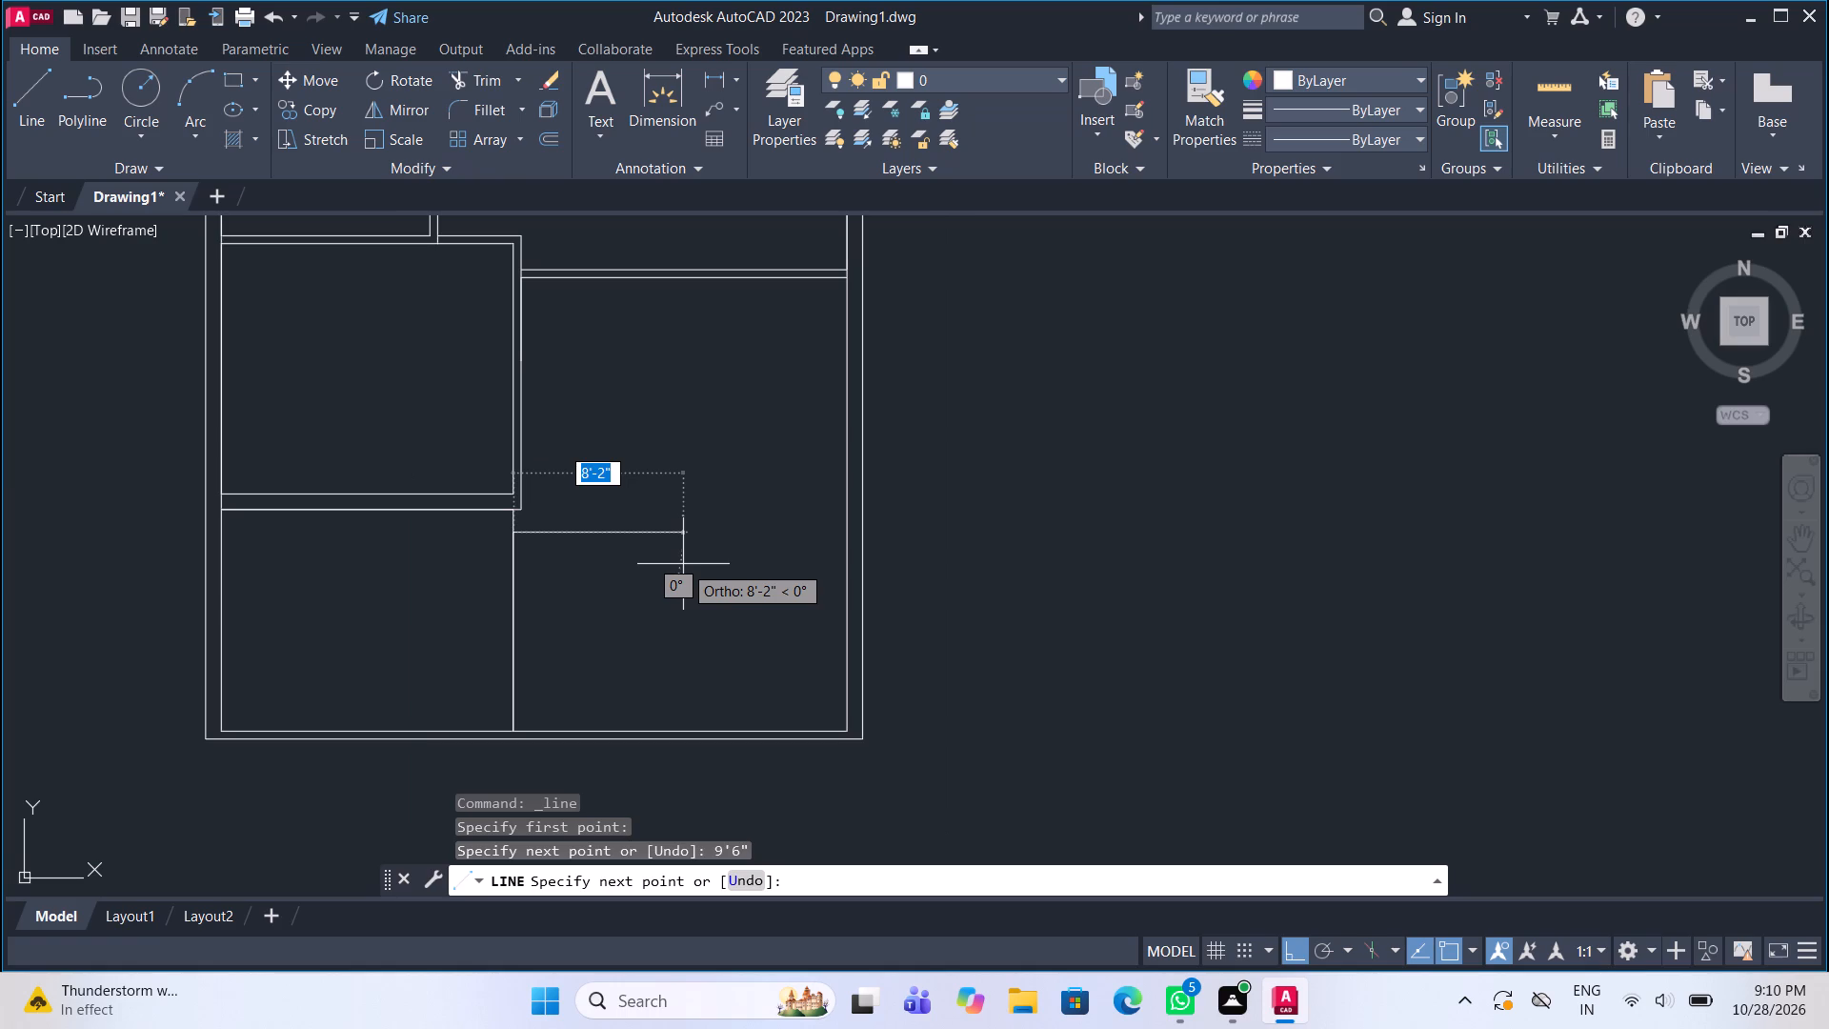
{"action": "key", "text": "Escape"}
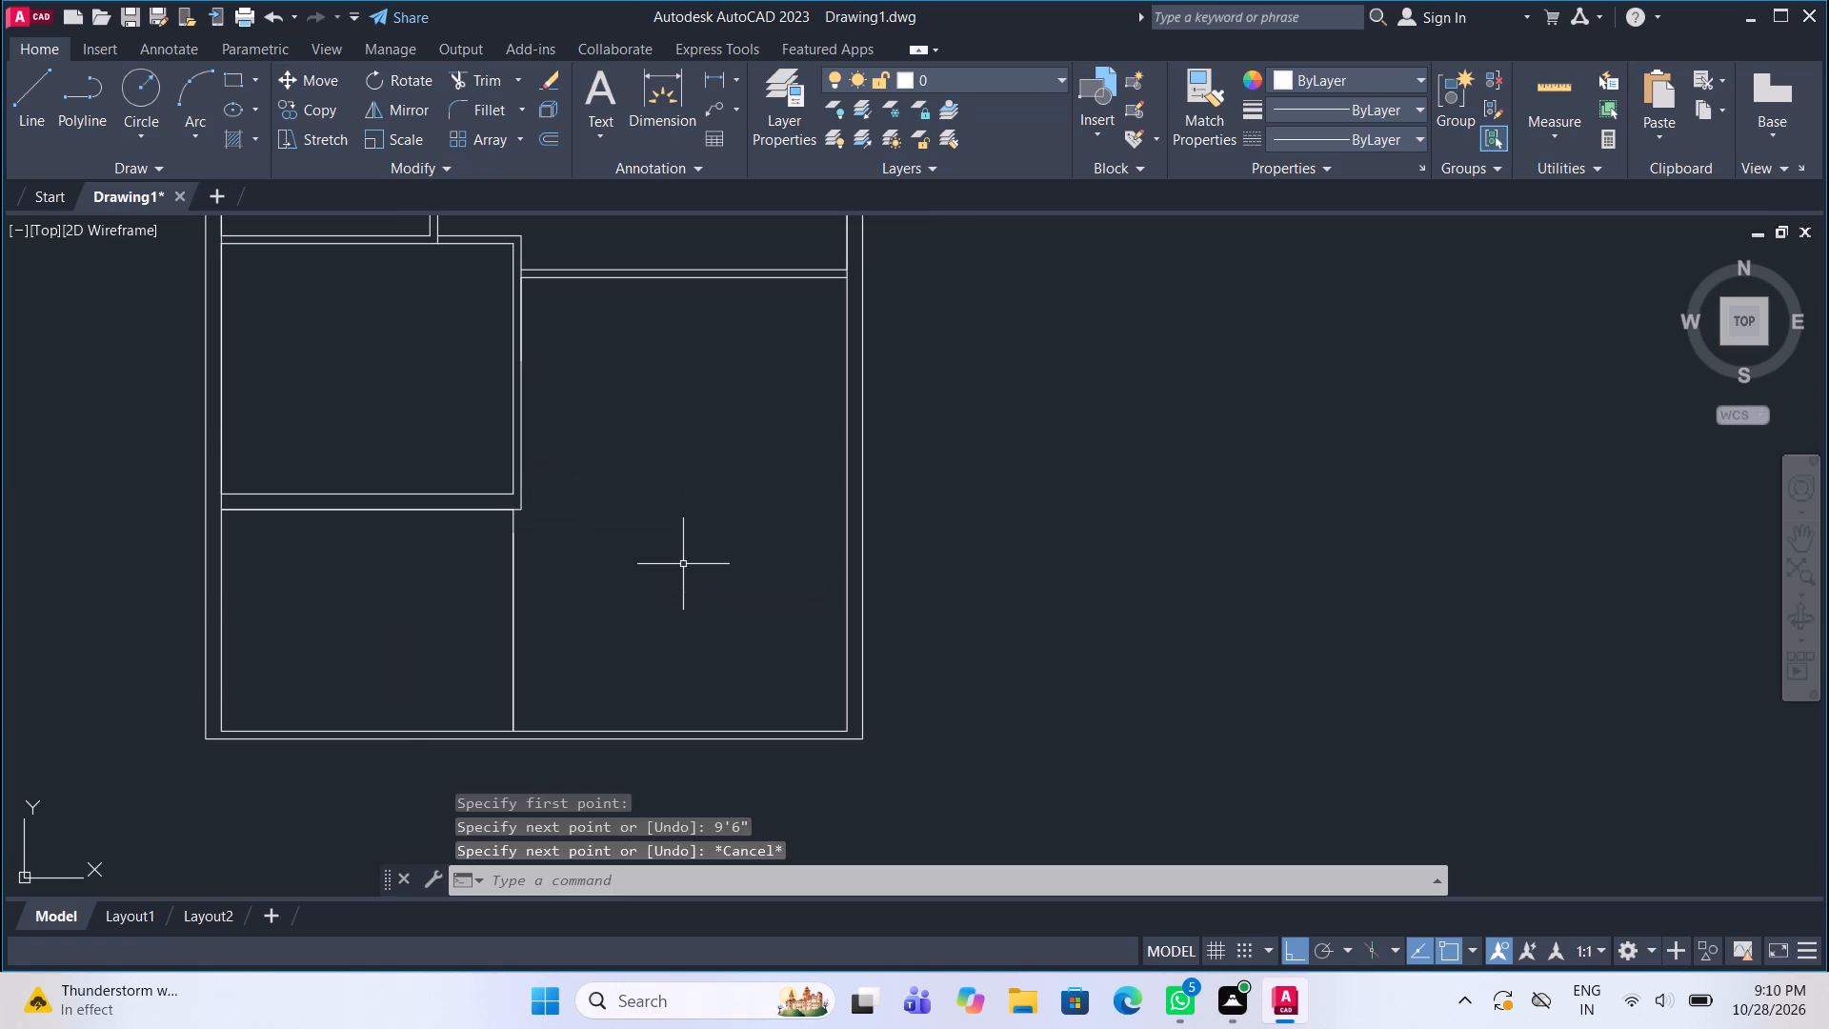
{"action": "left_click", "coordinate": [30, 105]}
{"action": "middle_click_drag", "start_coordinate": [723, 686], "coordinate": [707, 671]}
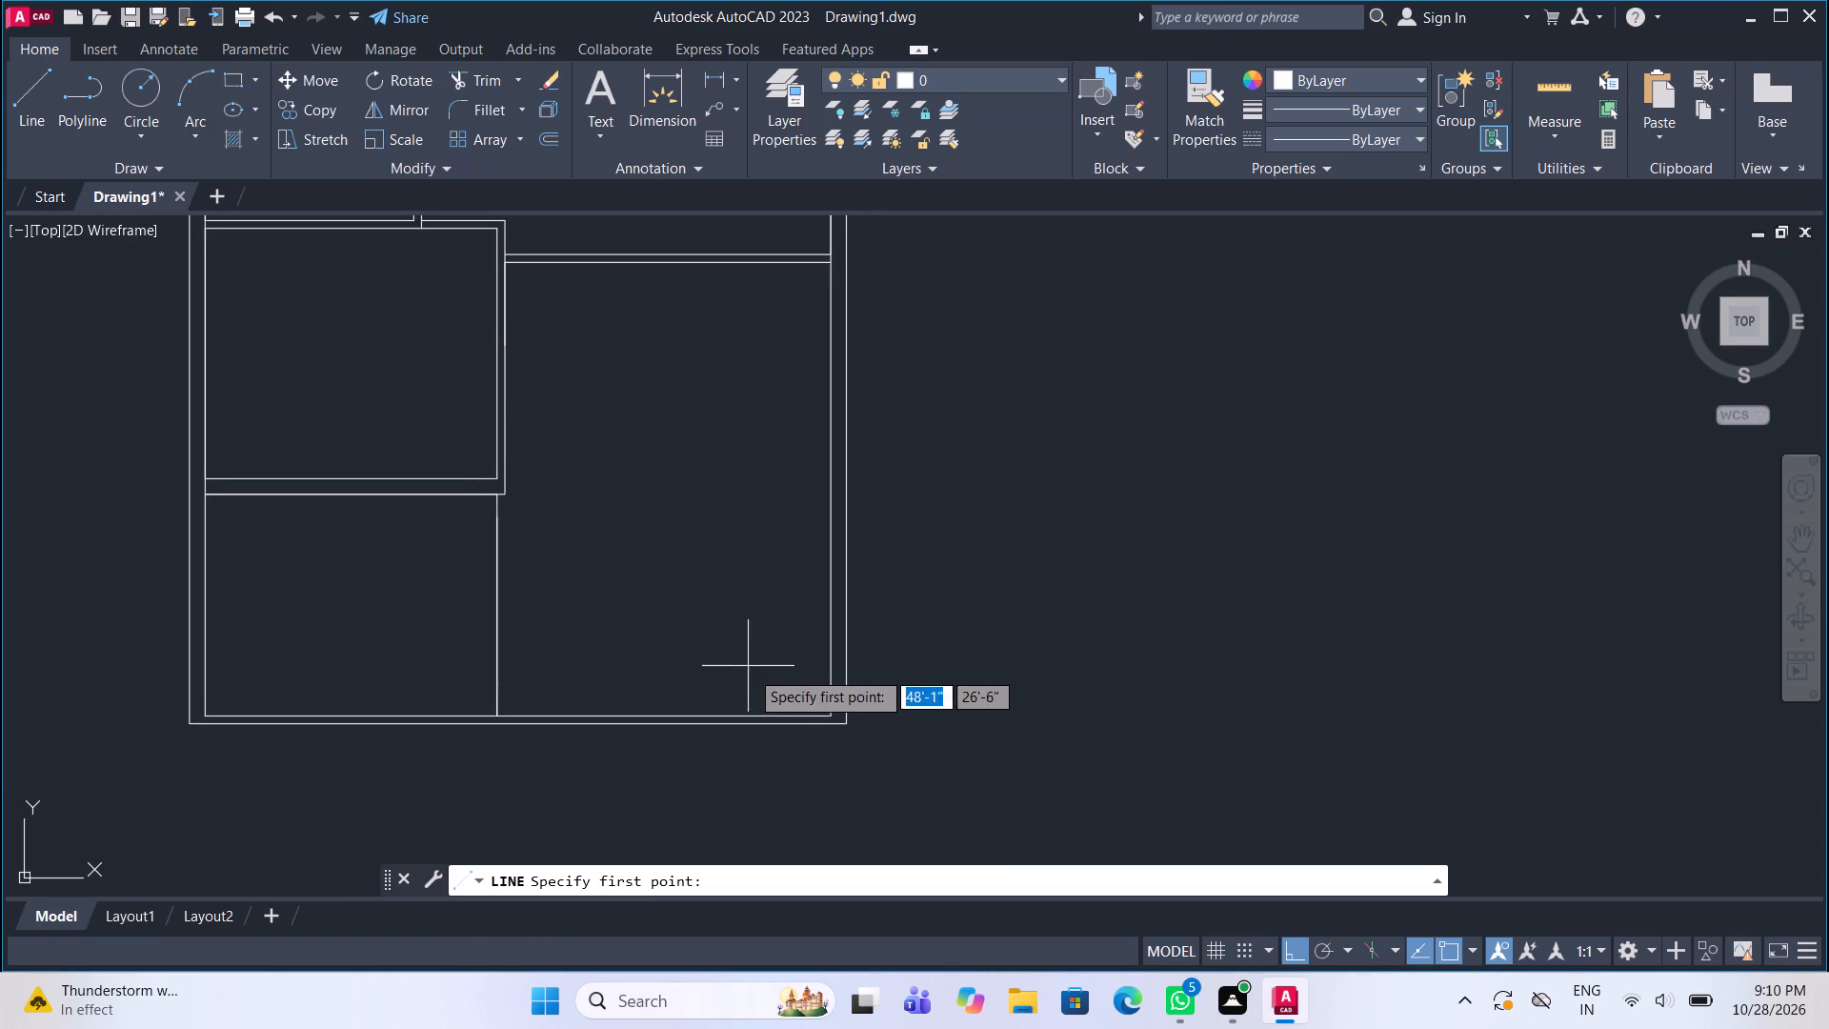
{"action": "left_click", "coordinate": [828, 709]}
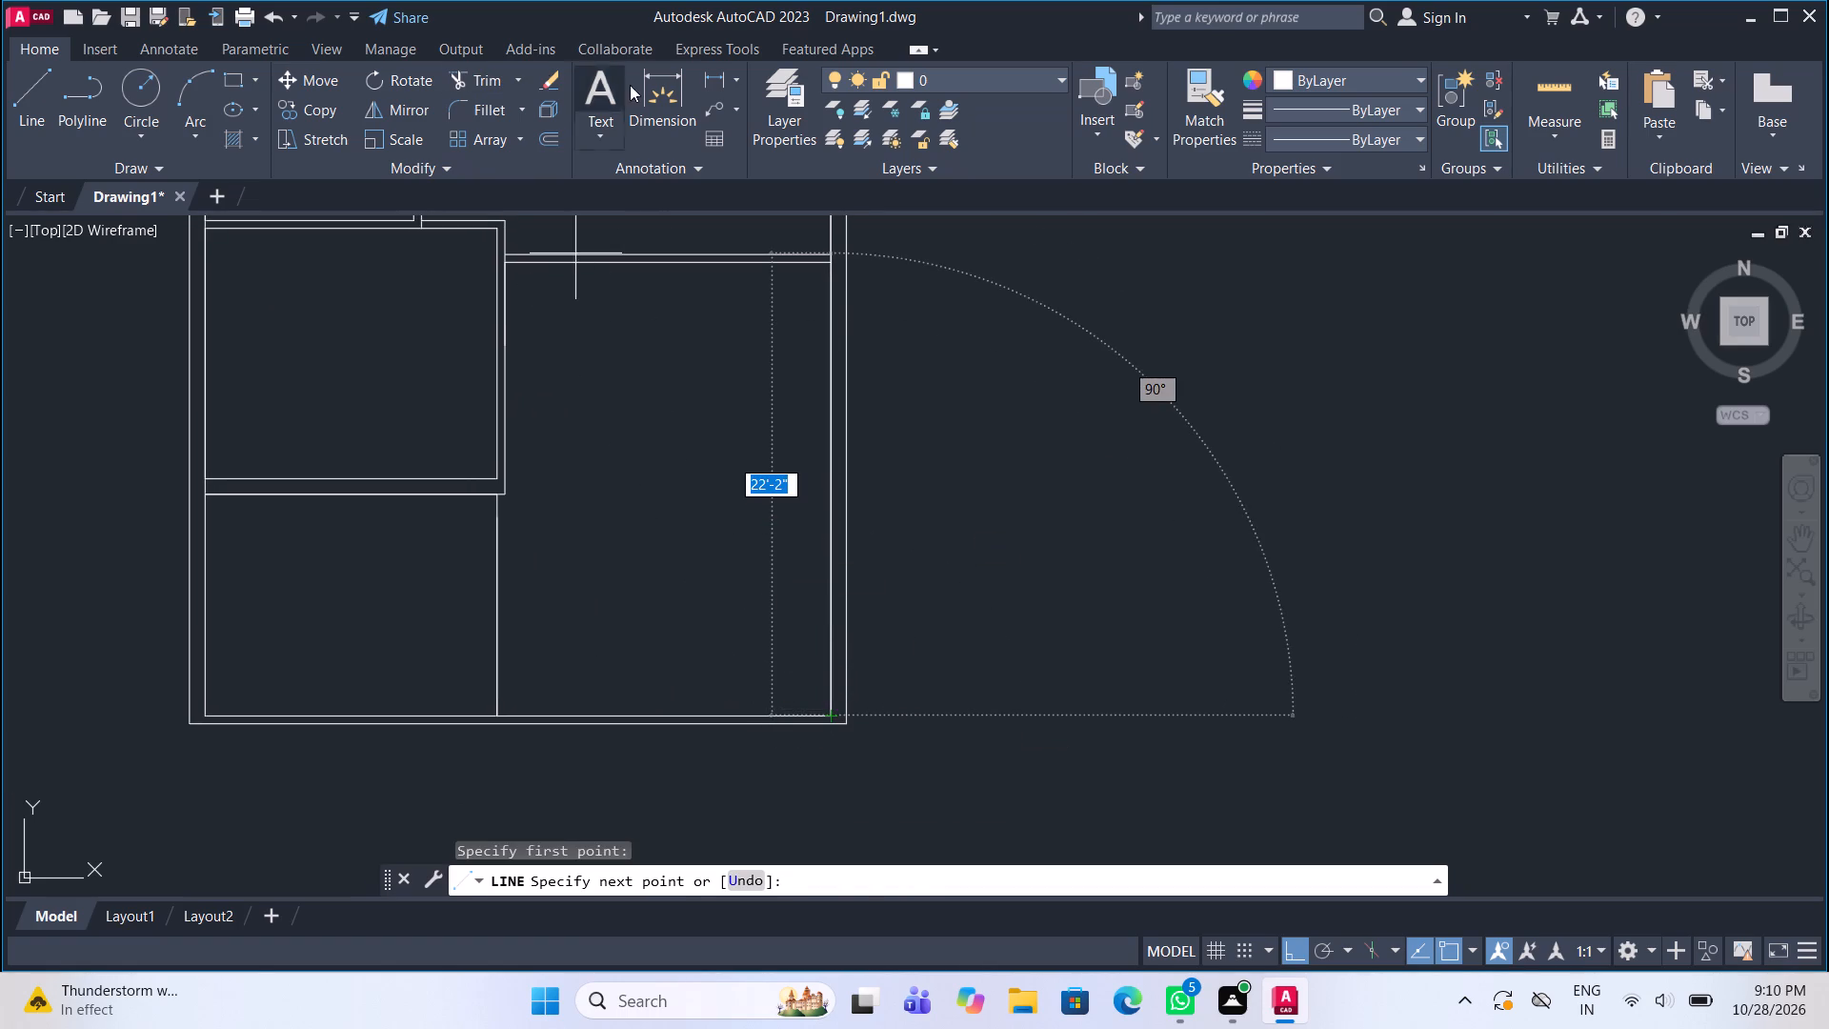
Check the clear distance along the right outer wall from the horizontal partition down to the bottom inner wall line.
{"action": "left_click", "coordinate": [648, 91]}
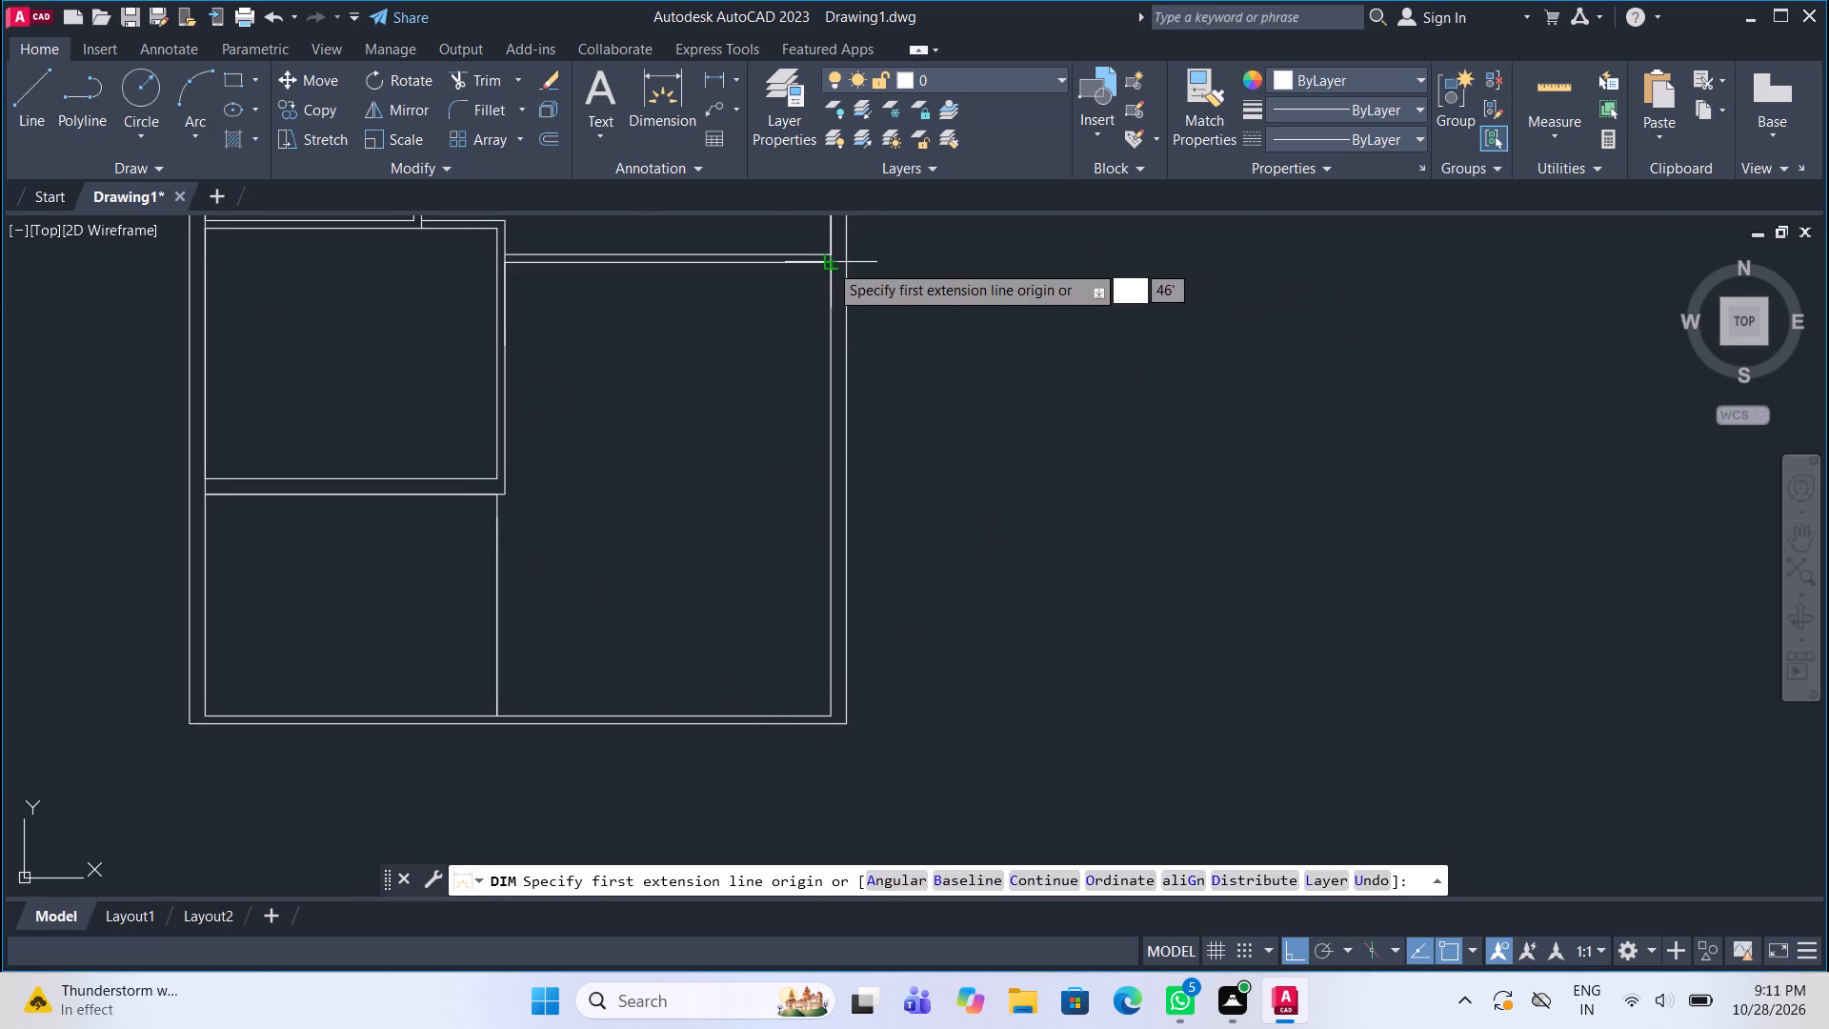
{"action": "left_click", "coordinate": [829, 263]}
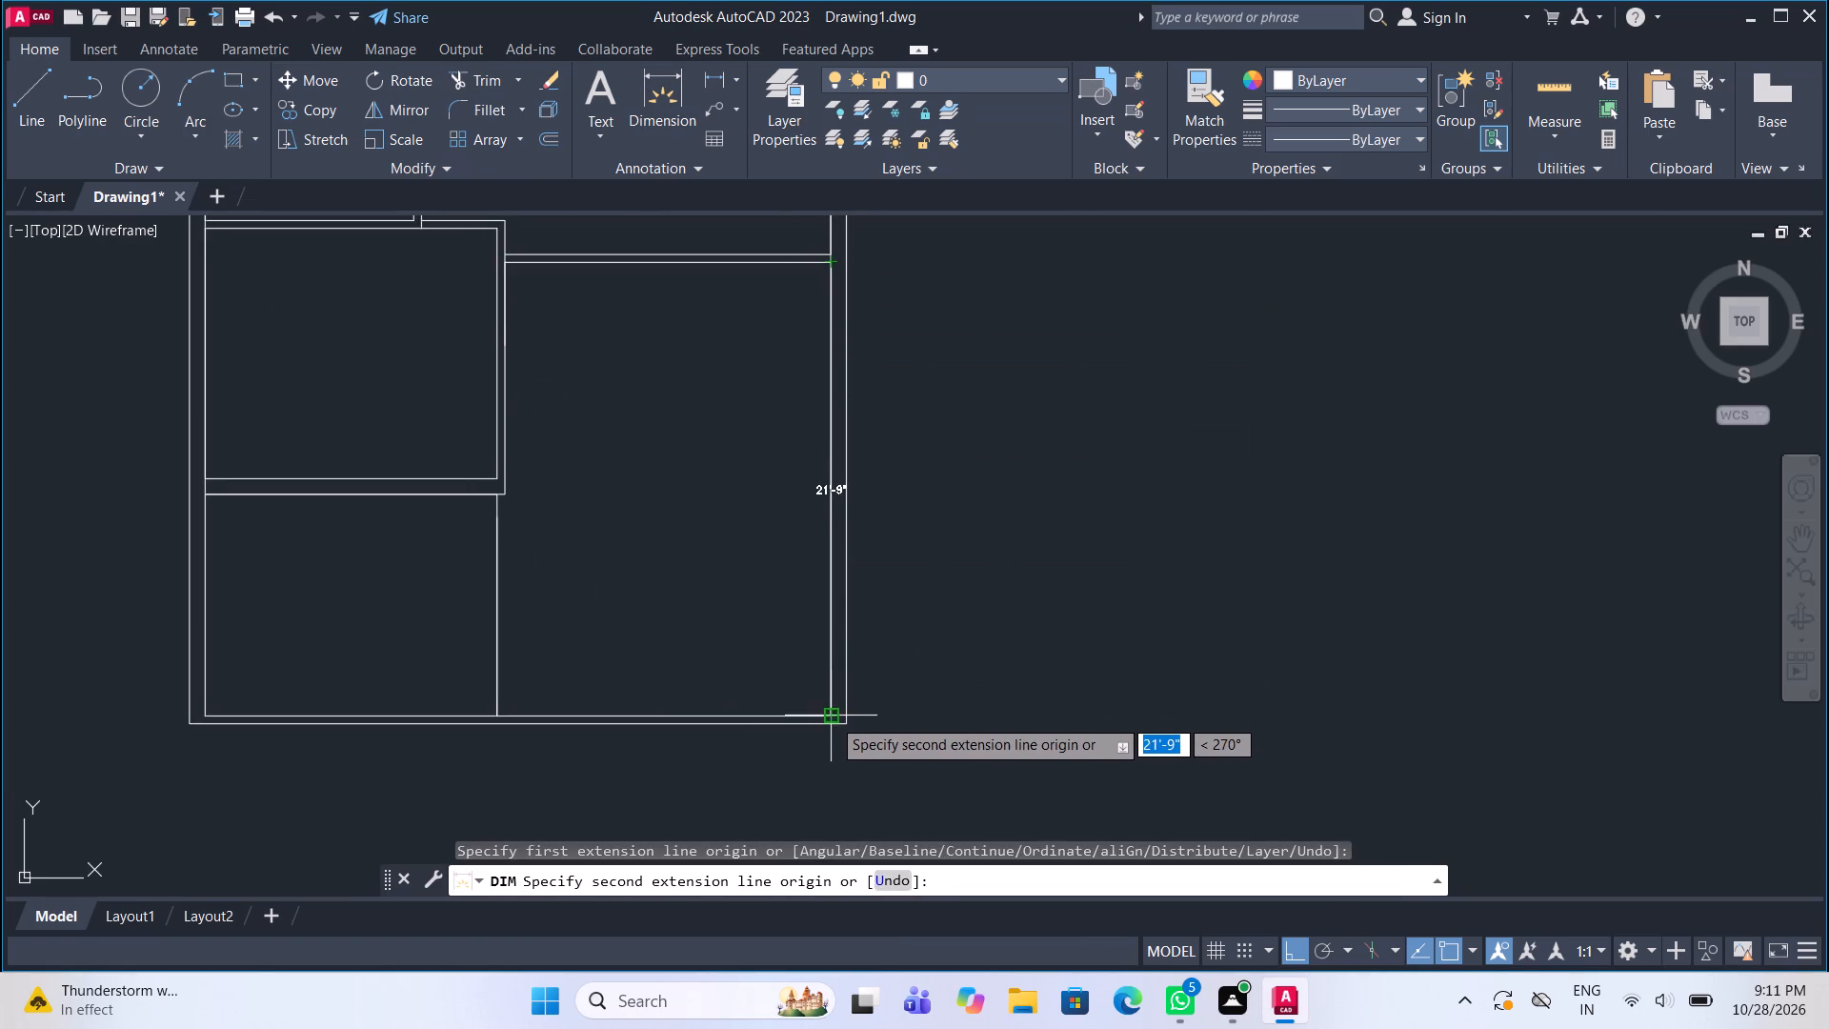
Draw a line 9'6" up the right inner wall from the bottom inner corner and continue it horizontally to the bottom room's dividing line.
{"action": "left_click", "coordinate": [51, 103]}
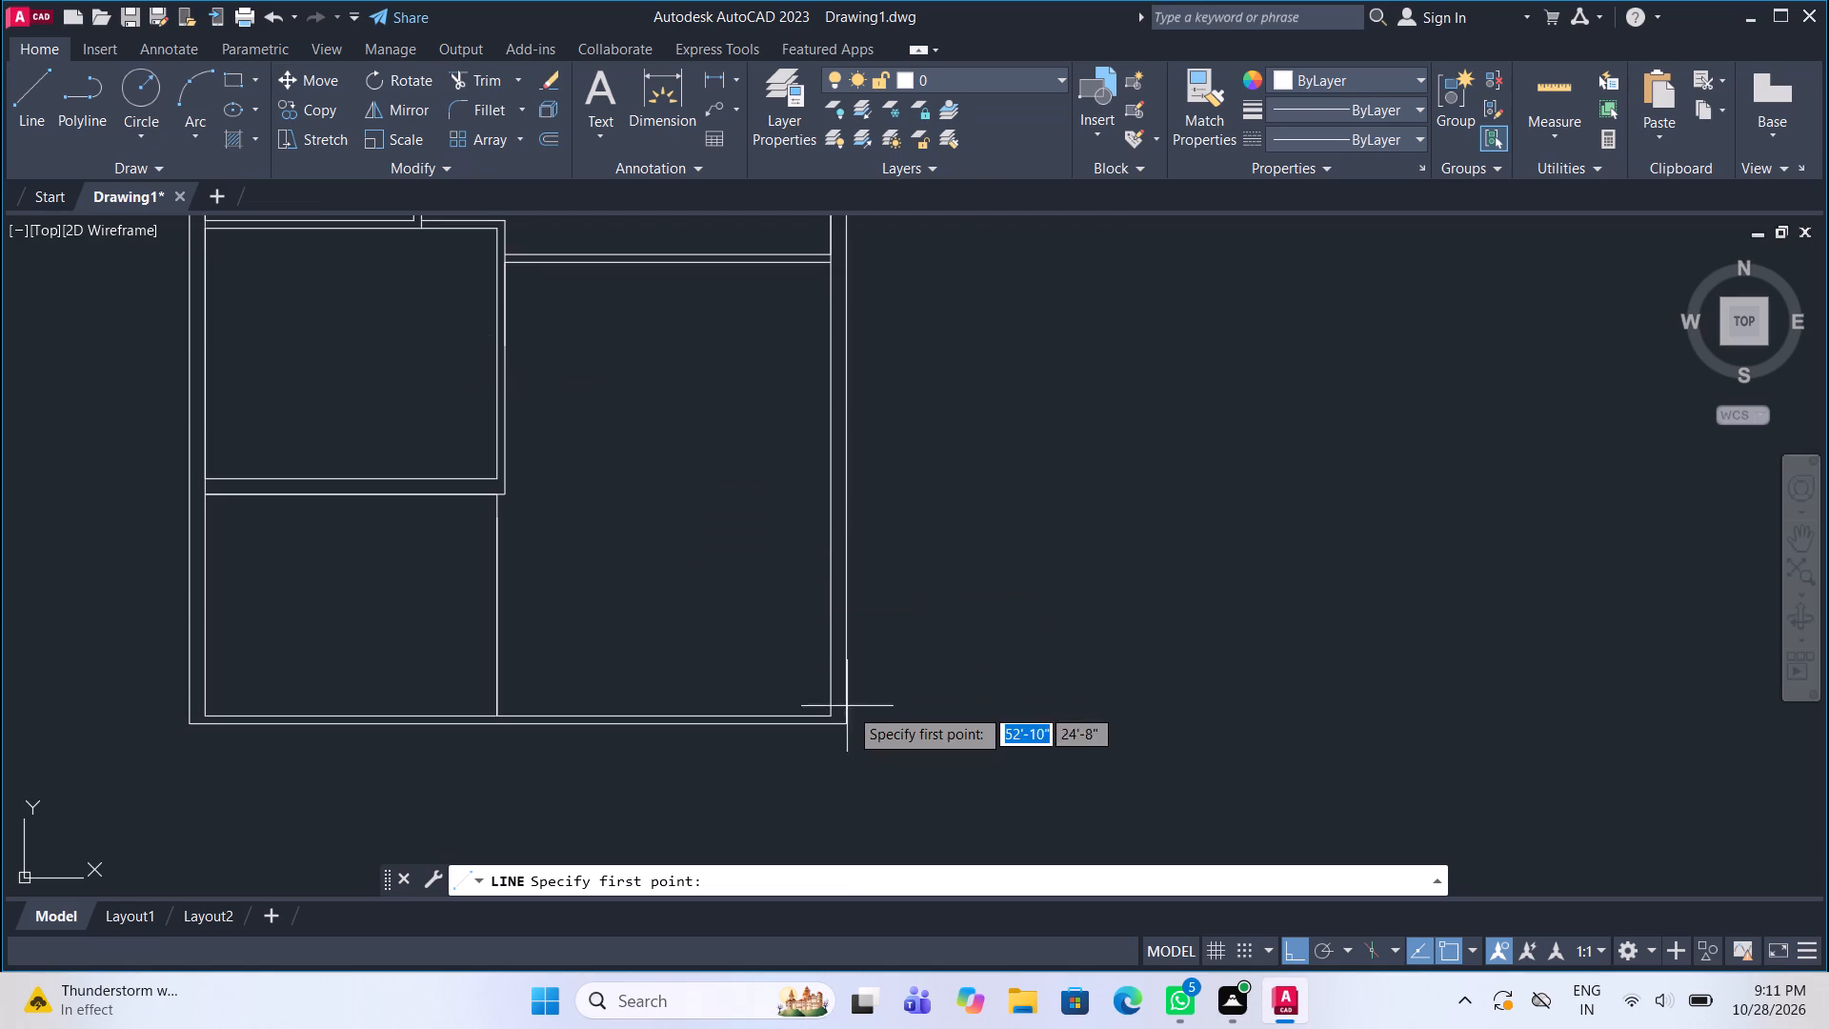
{"action": "left_click", "coordinate": [827, 718]}
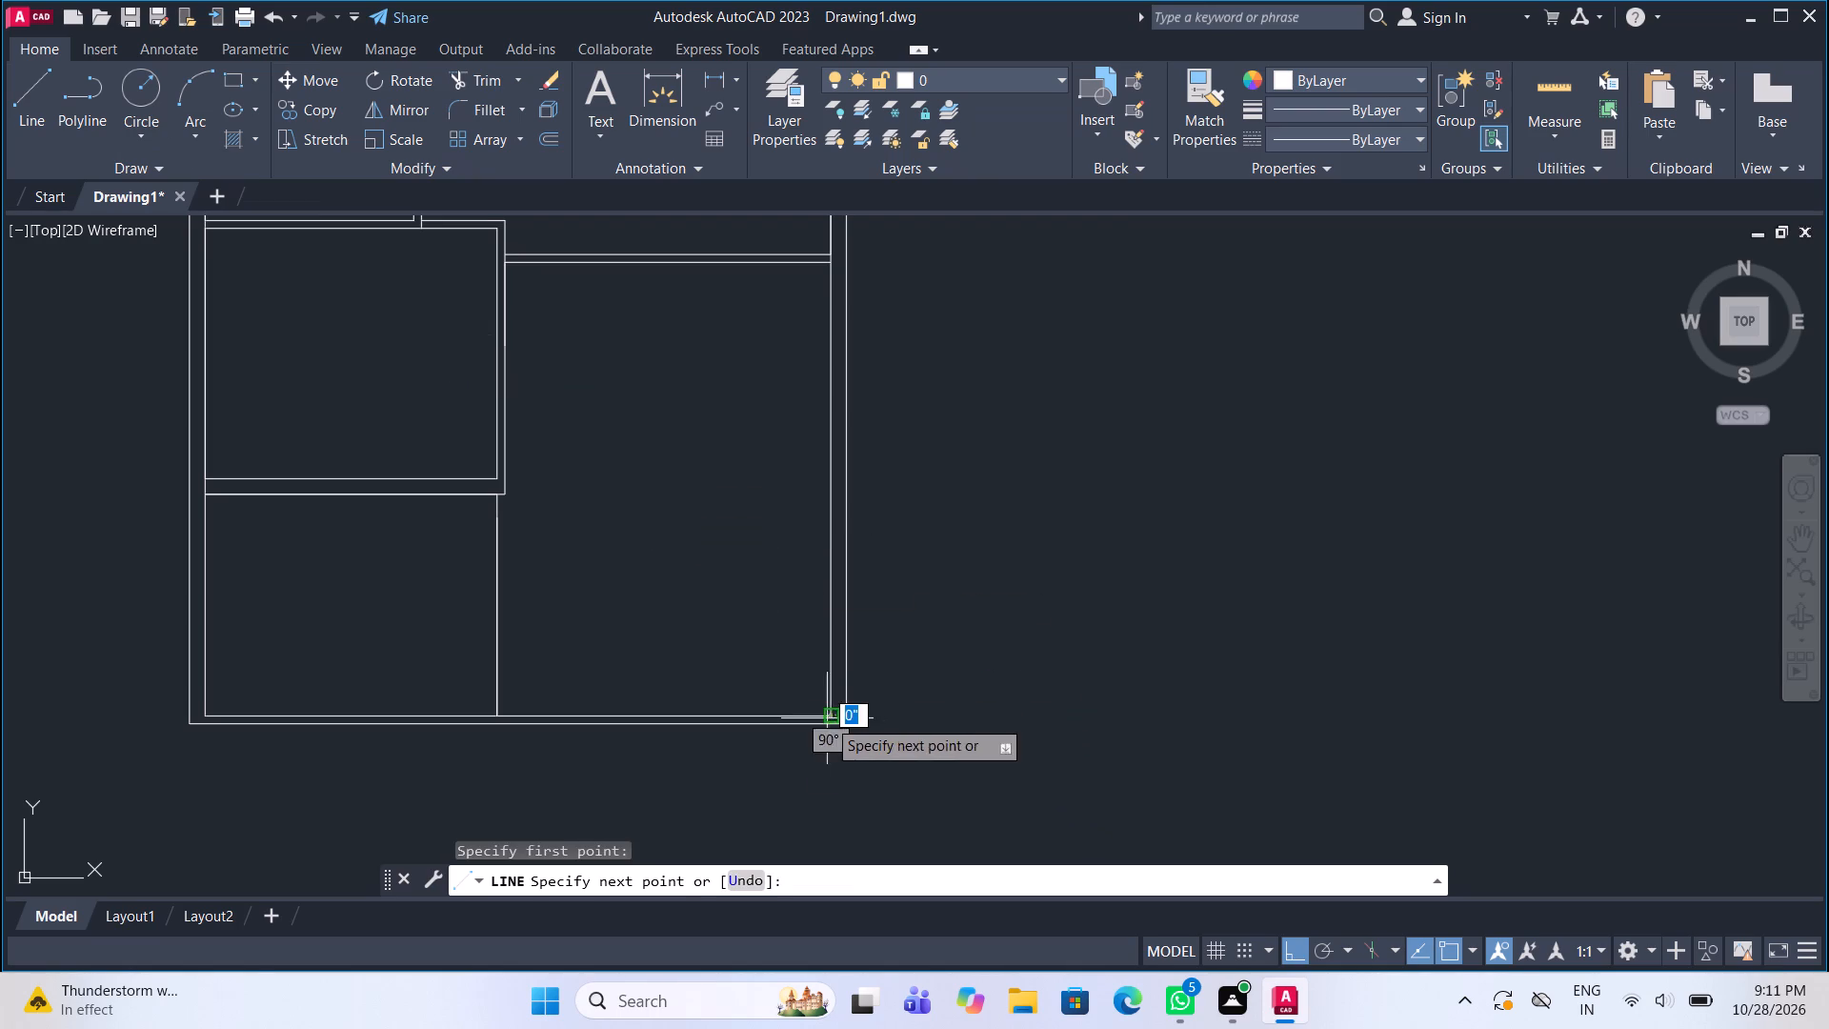
{"action": "key", "text": "9"}
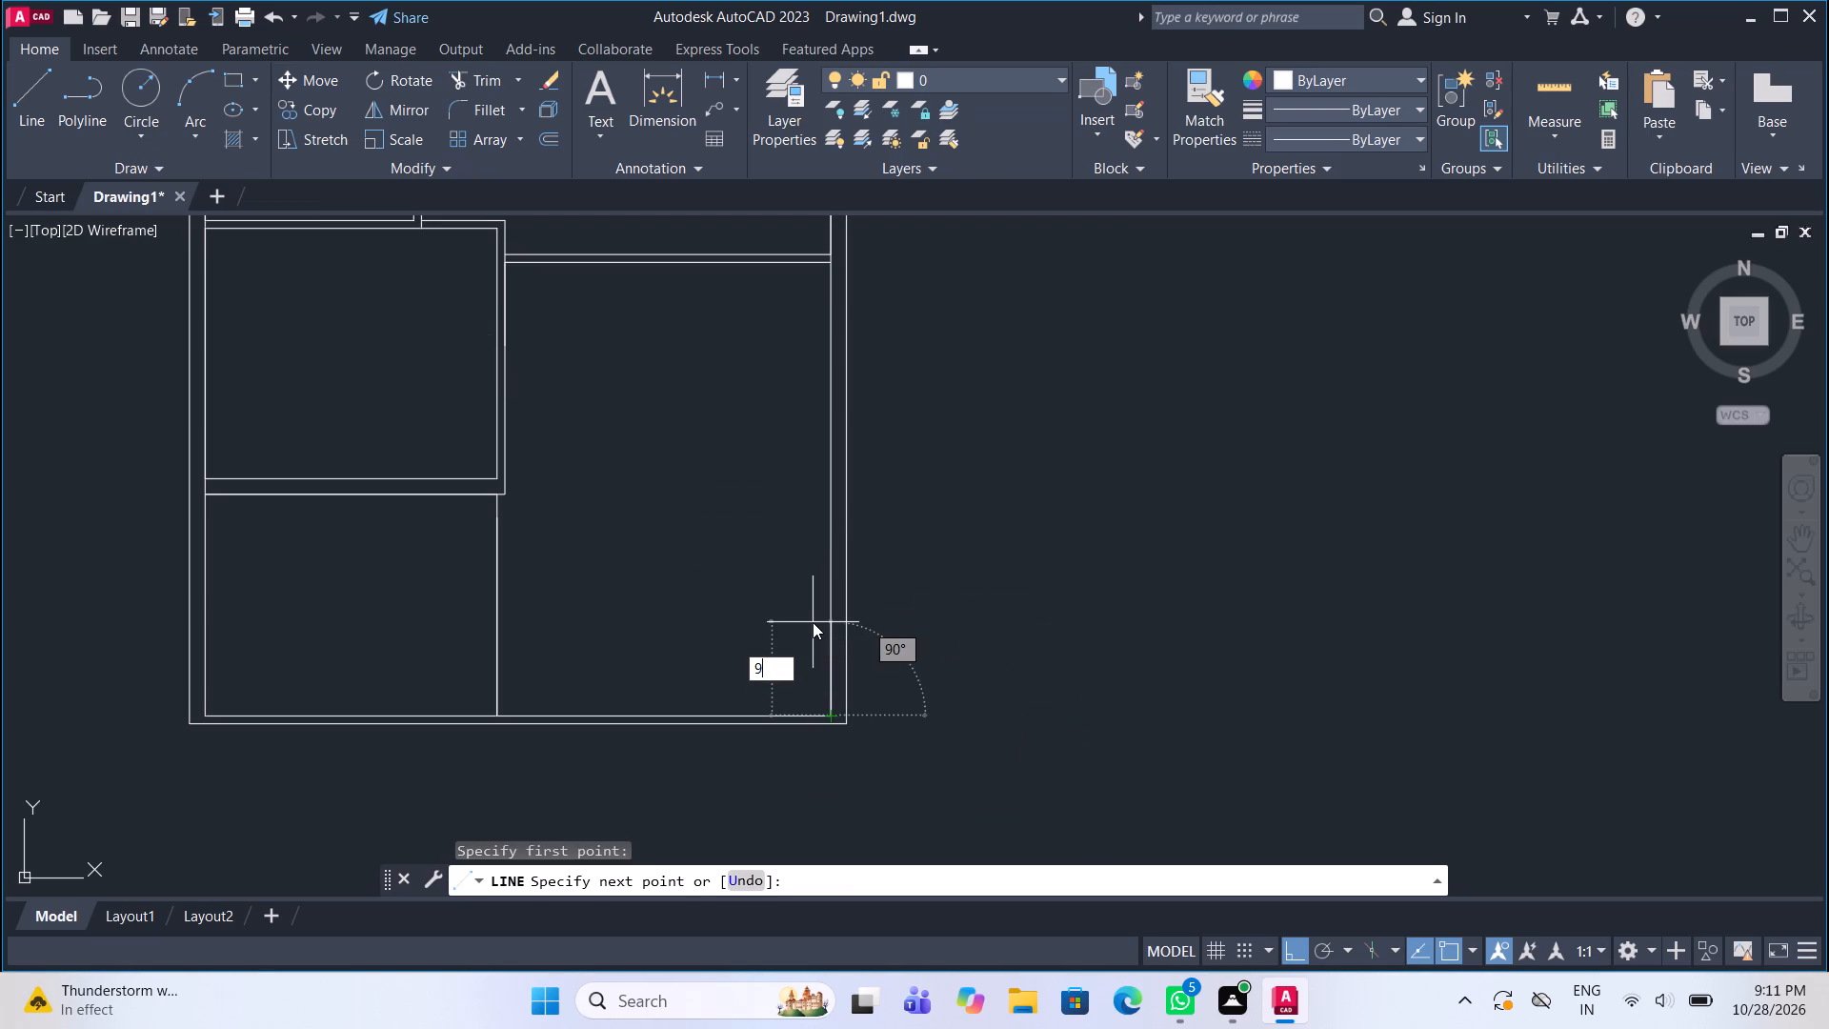
{"action": "type", "text": "'6\""}
{"action": "key", "text": "Return"}
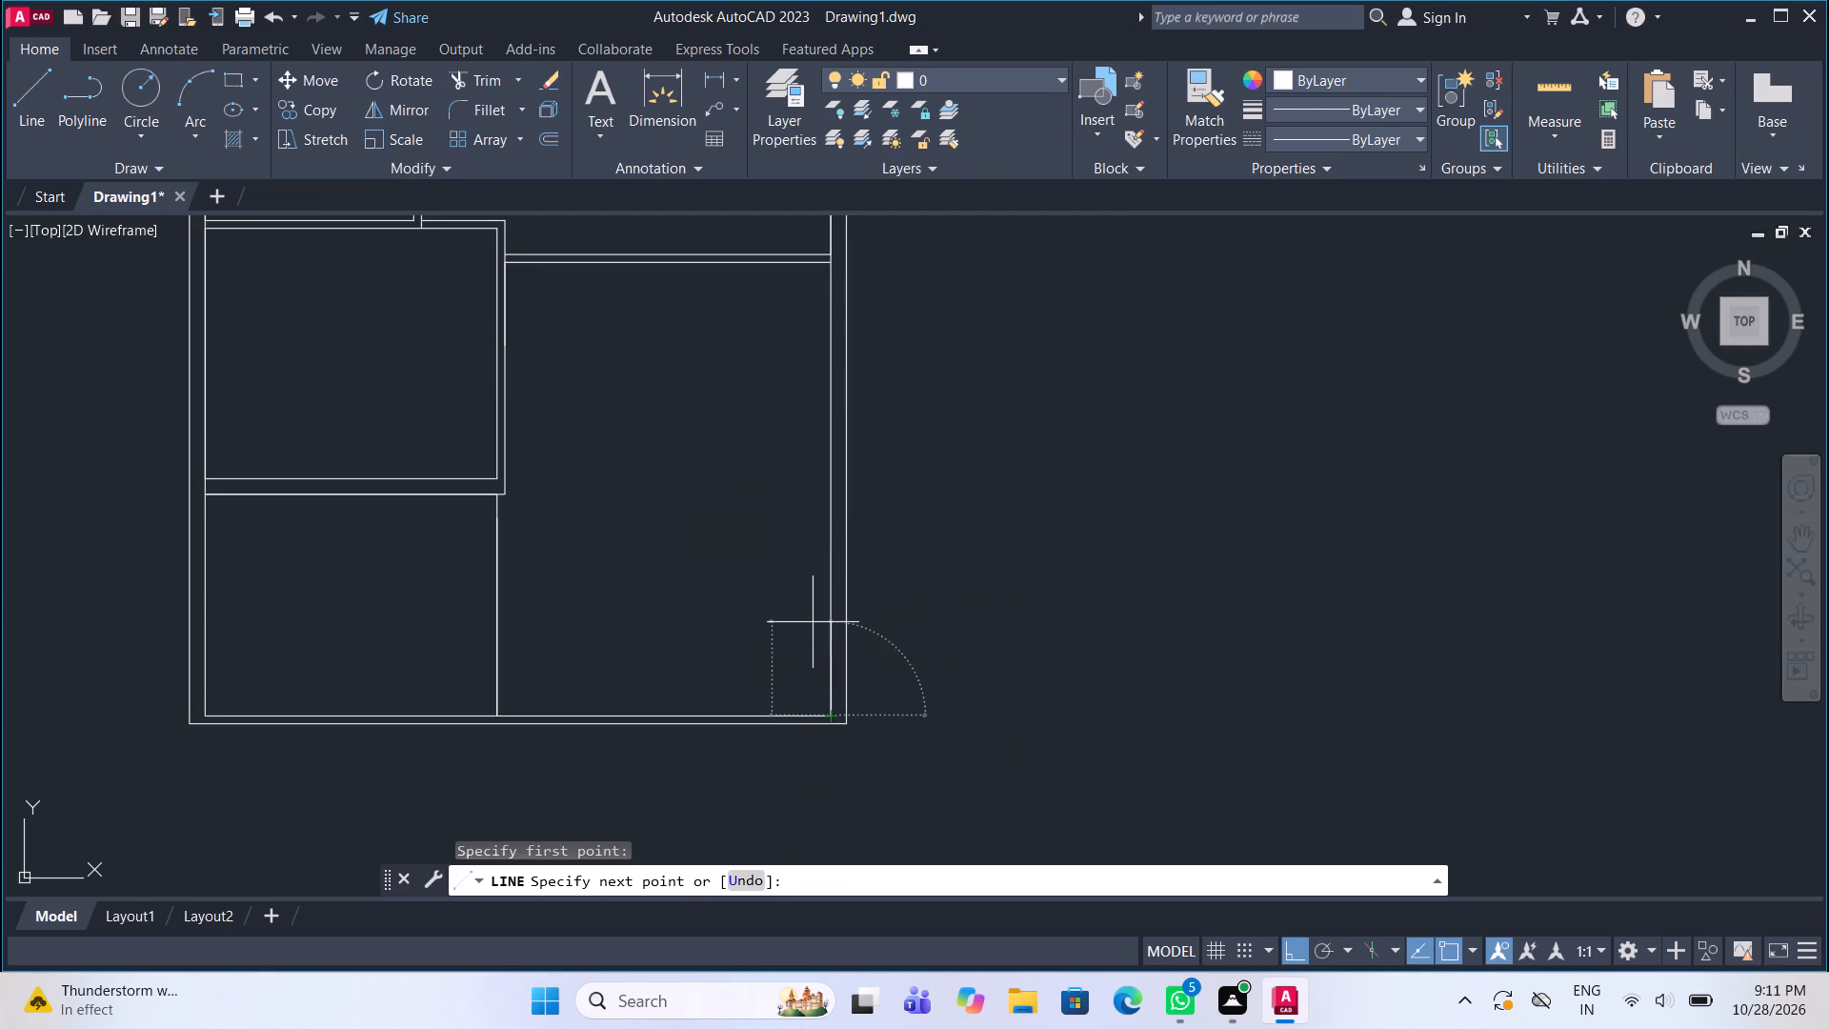
{"action": "middle_click_drag", "start_coordinate": [532, 580], "coordinate": [544, 592]}
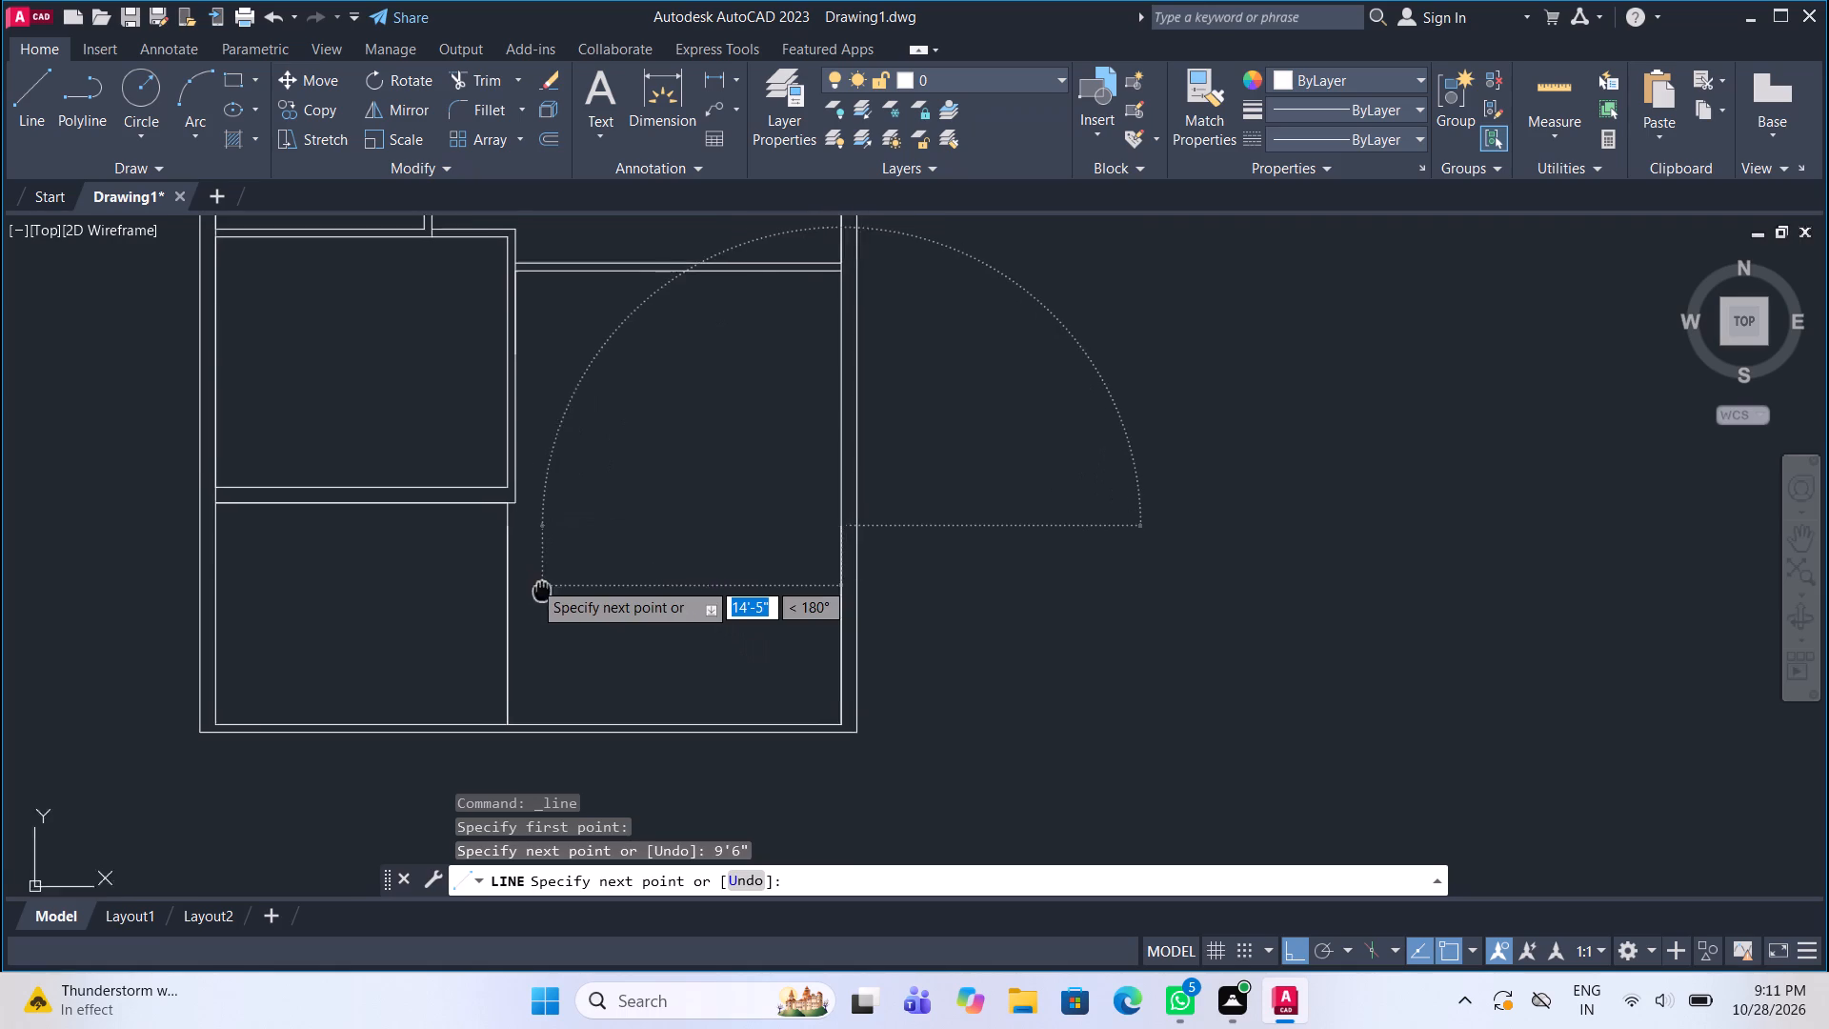
{"action": "middle_click_drag", "start_coordinate": [544, 592], "coordinate": [554, 606]}
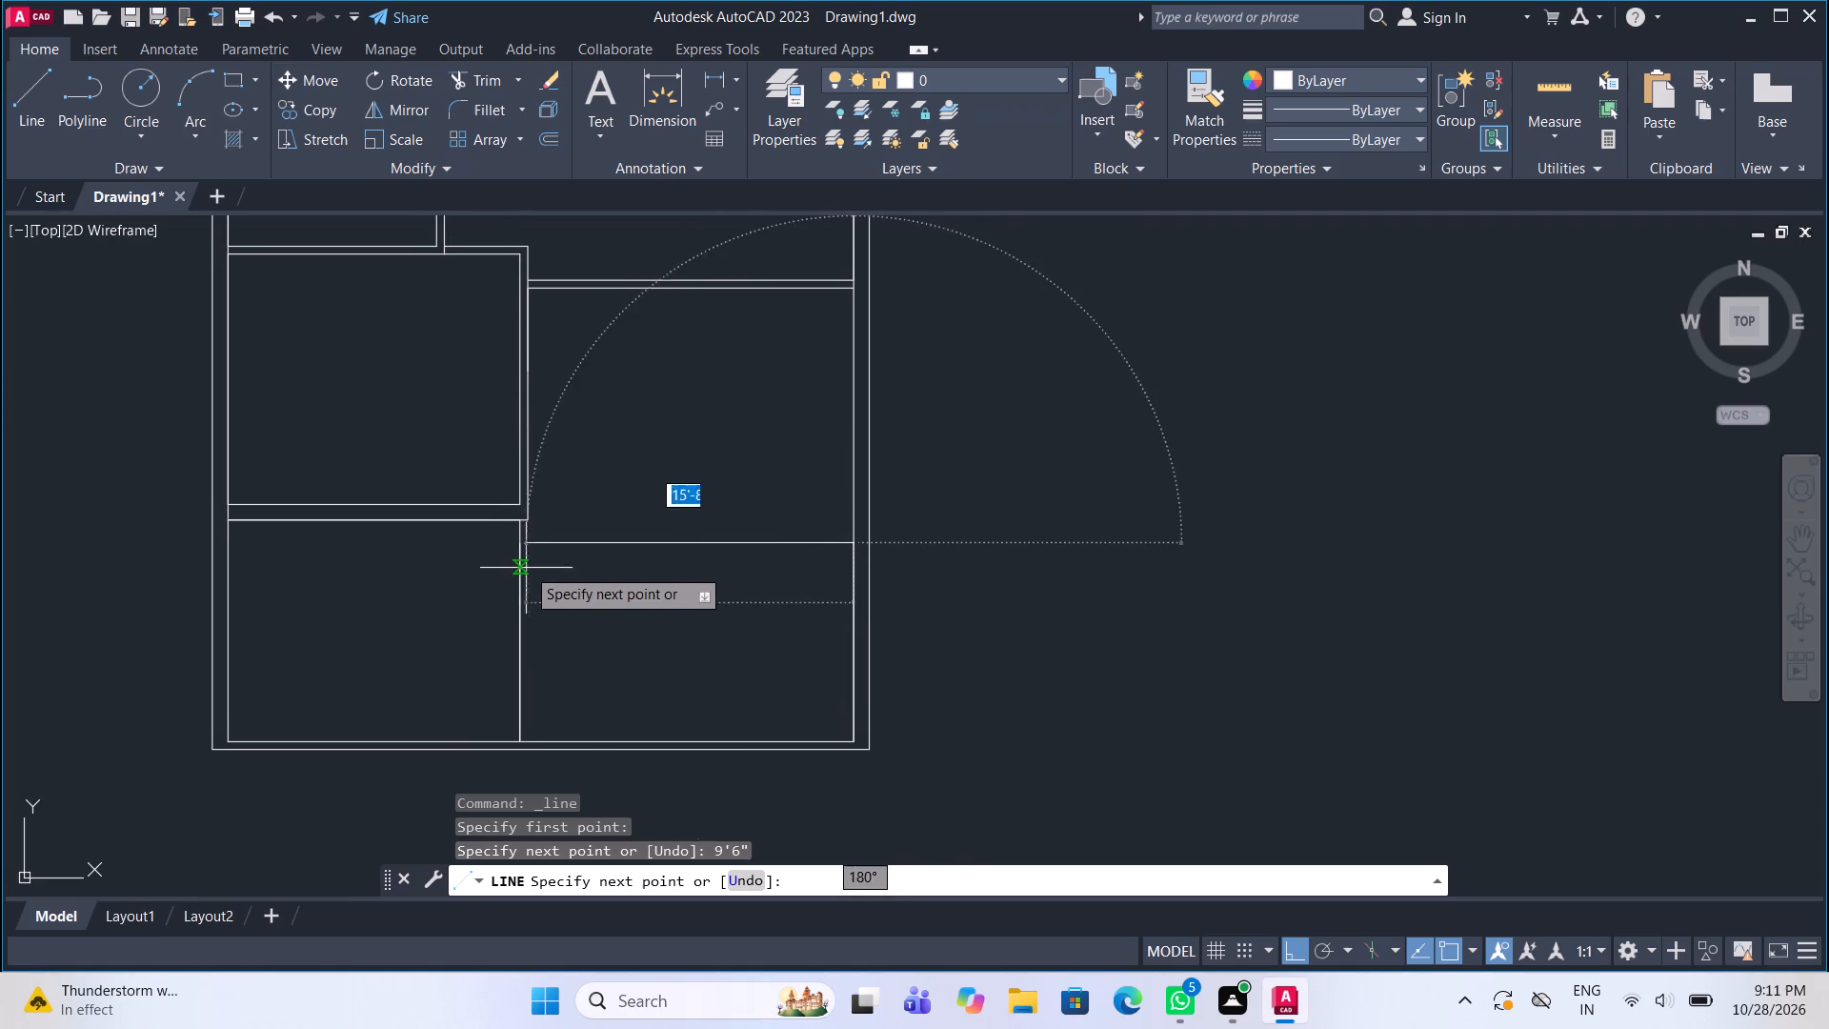
{"action": "left_click", "coordinate": [517, 546]}
{"action": "key", "text": "Escape"}
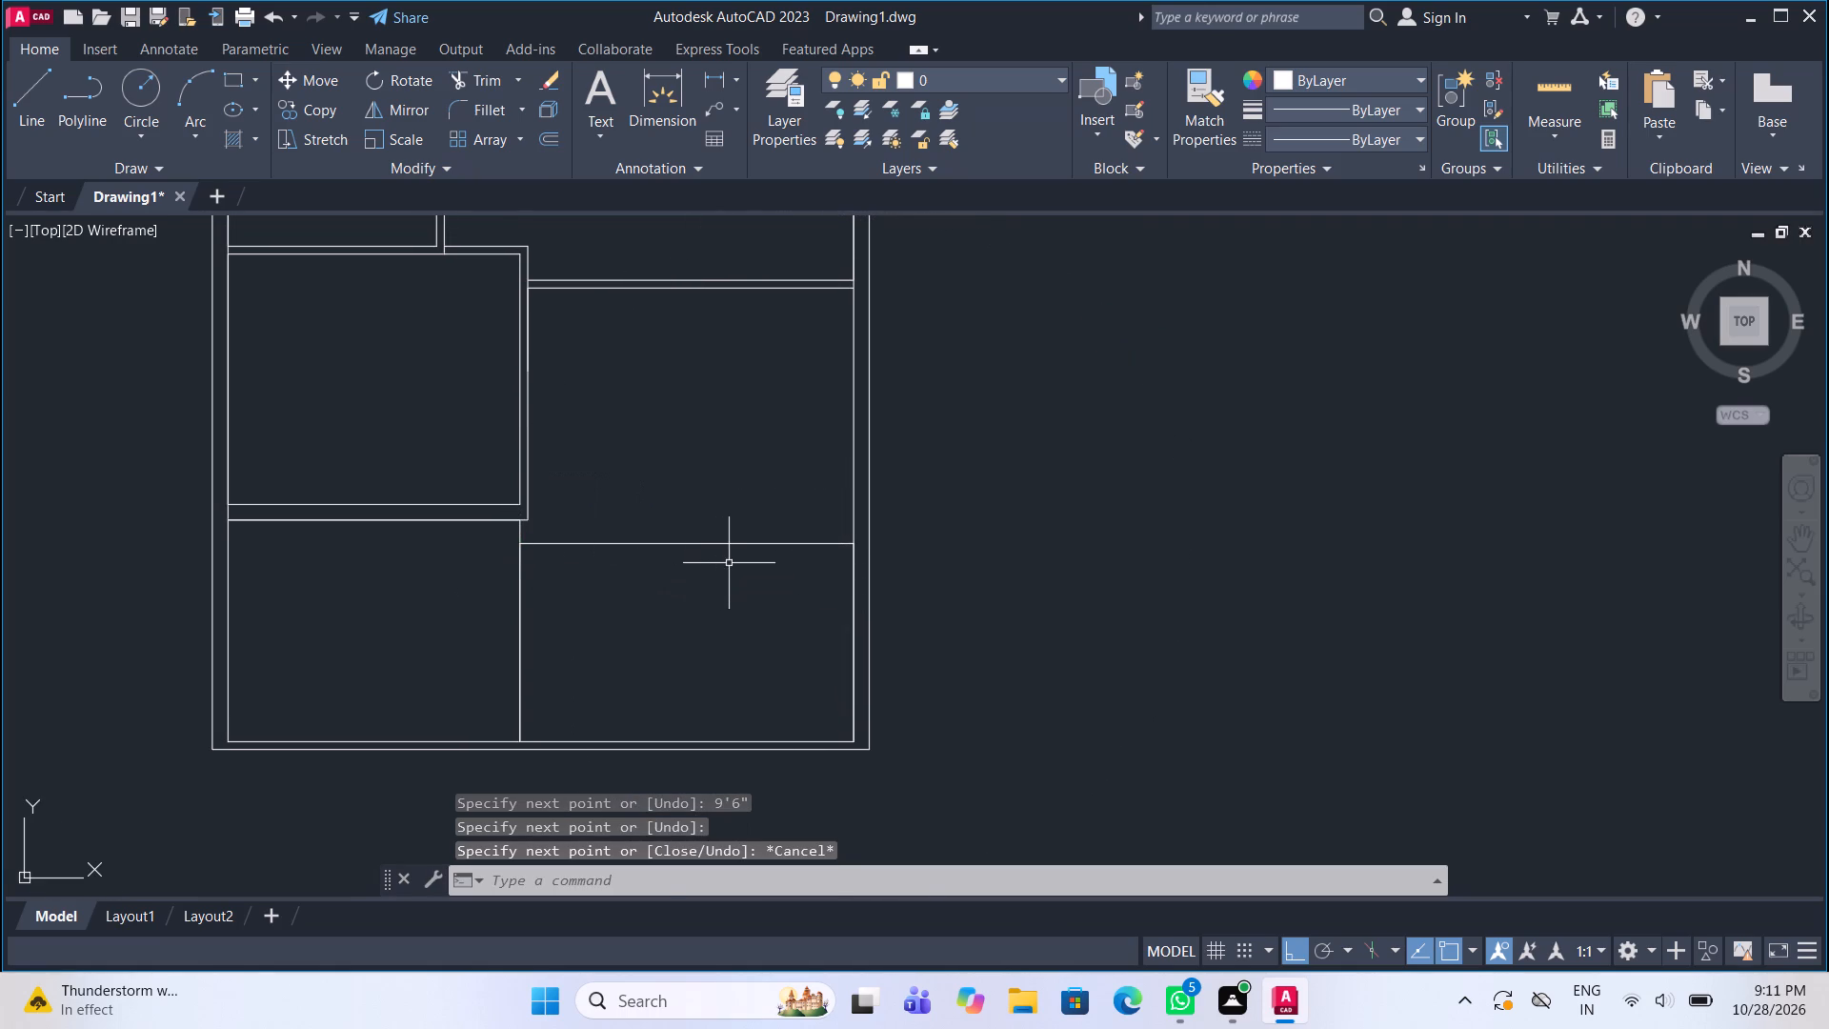
Offset the new horizontal line in the lower right area 9" upward to form a partition.
{"action": "left_click_drag", "start_coordinate": [730, 563], "coordinate": [723, 552]}
{"action": "left_click", "coordinate": [705, 532]}
{"action": "middle_click_drag", "start_coordinate": [705, 532], "coordinate": [654, 548]}
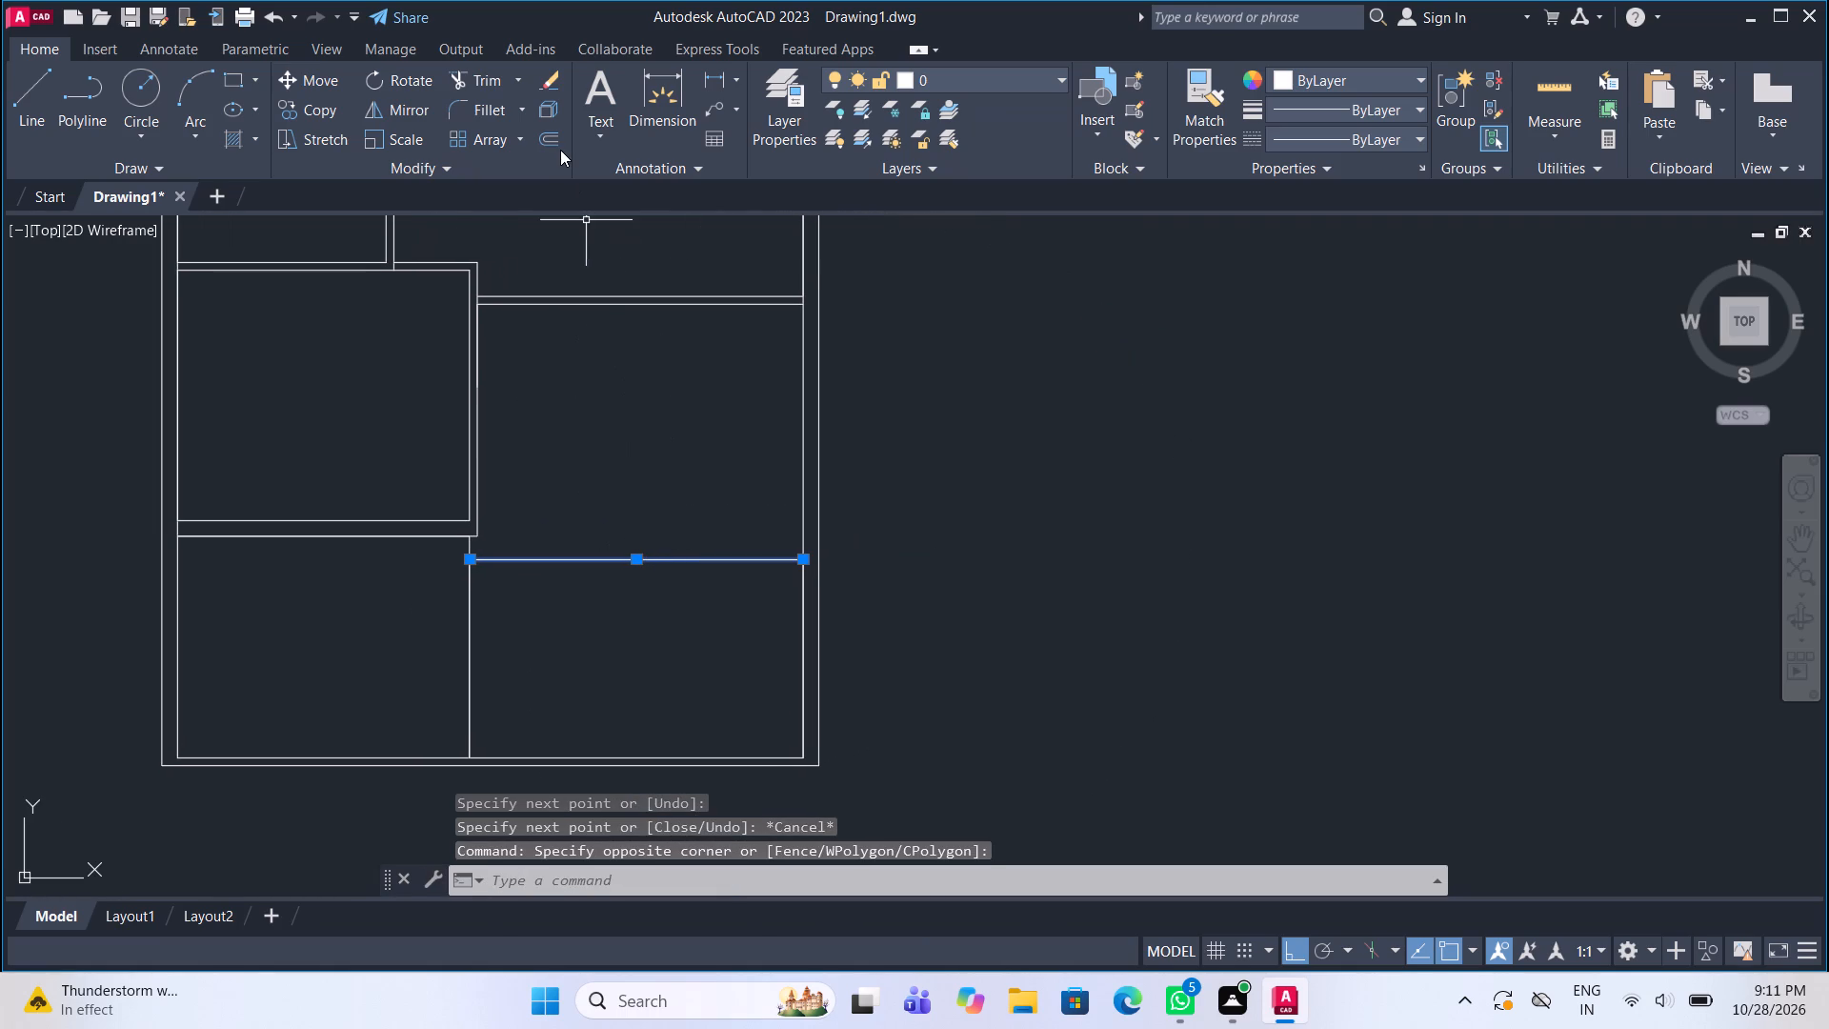
{"action": "left_click", "coordinate": [554, 141]}
{"action": "left_click", "coordinate": [623, 554]}
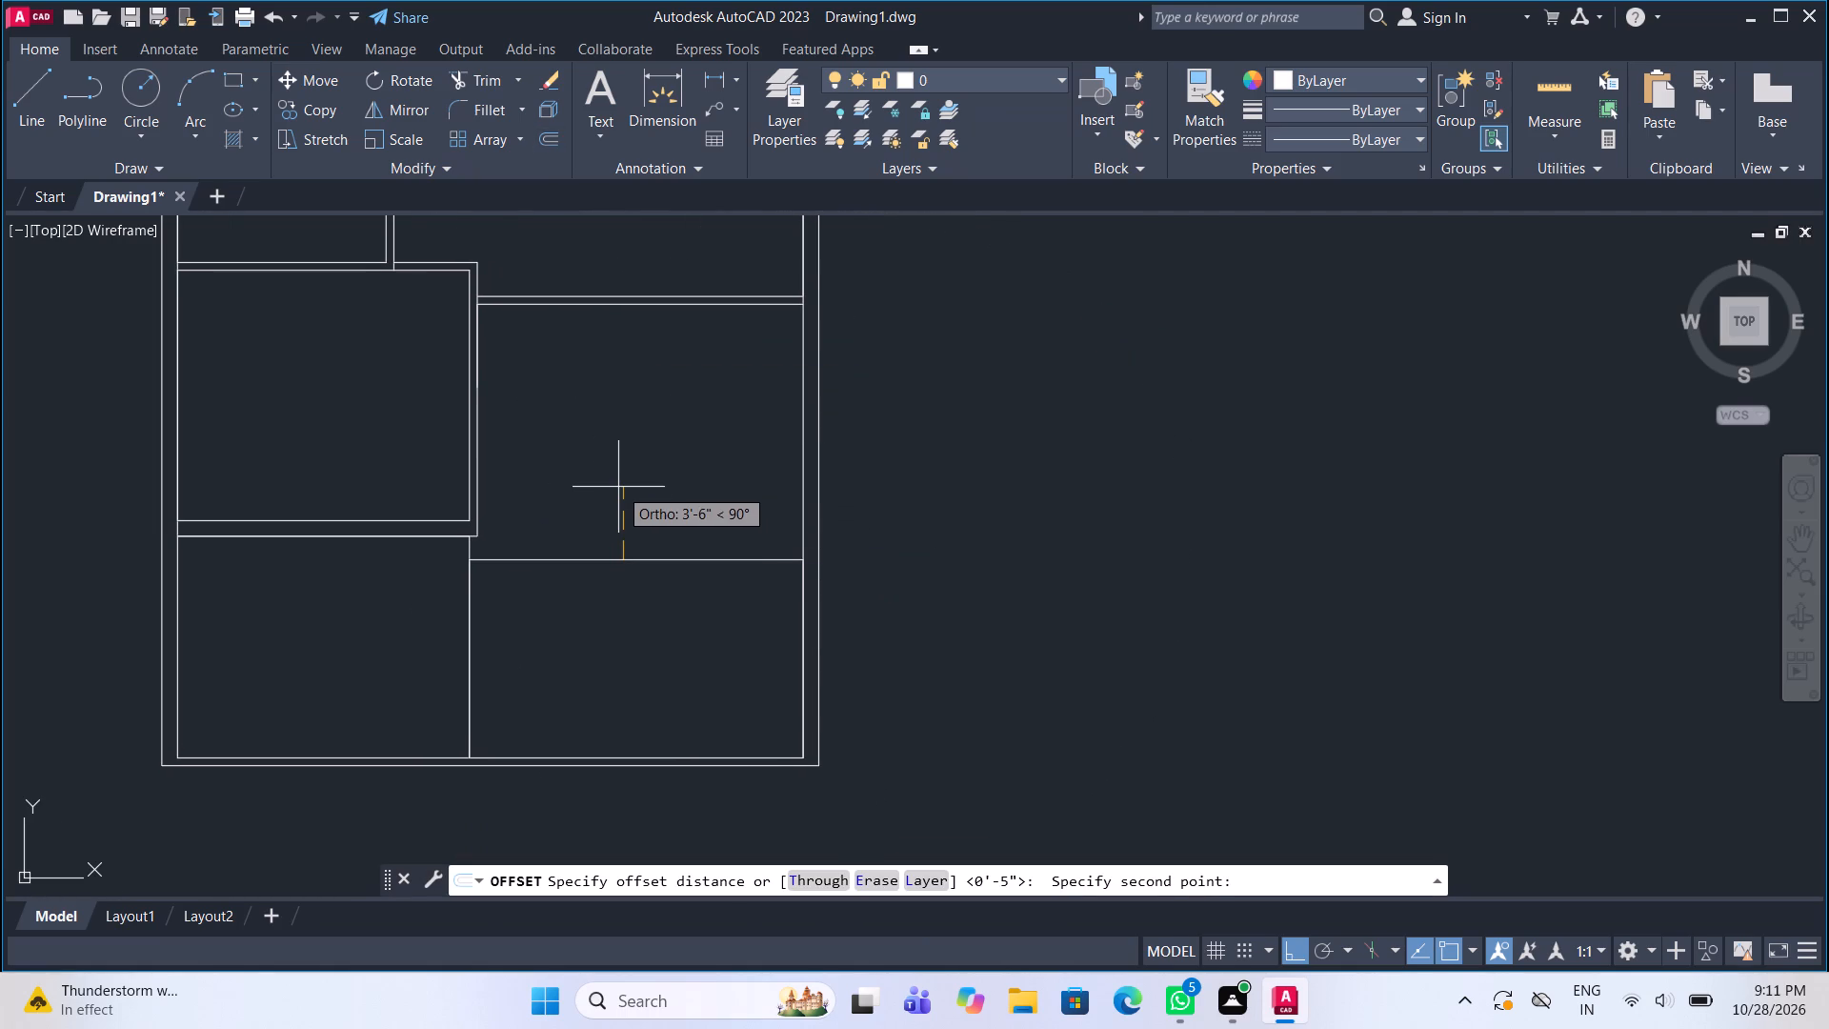
{"action": "type", "text": "9\""}
{"action": "key", "text": "Return"}
{"action": "left_click", "coordinate": [624, 465]}
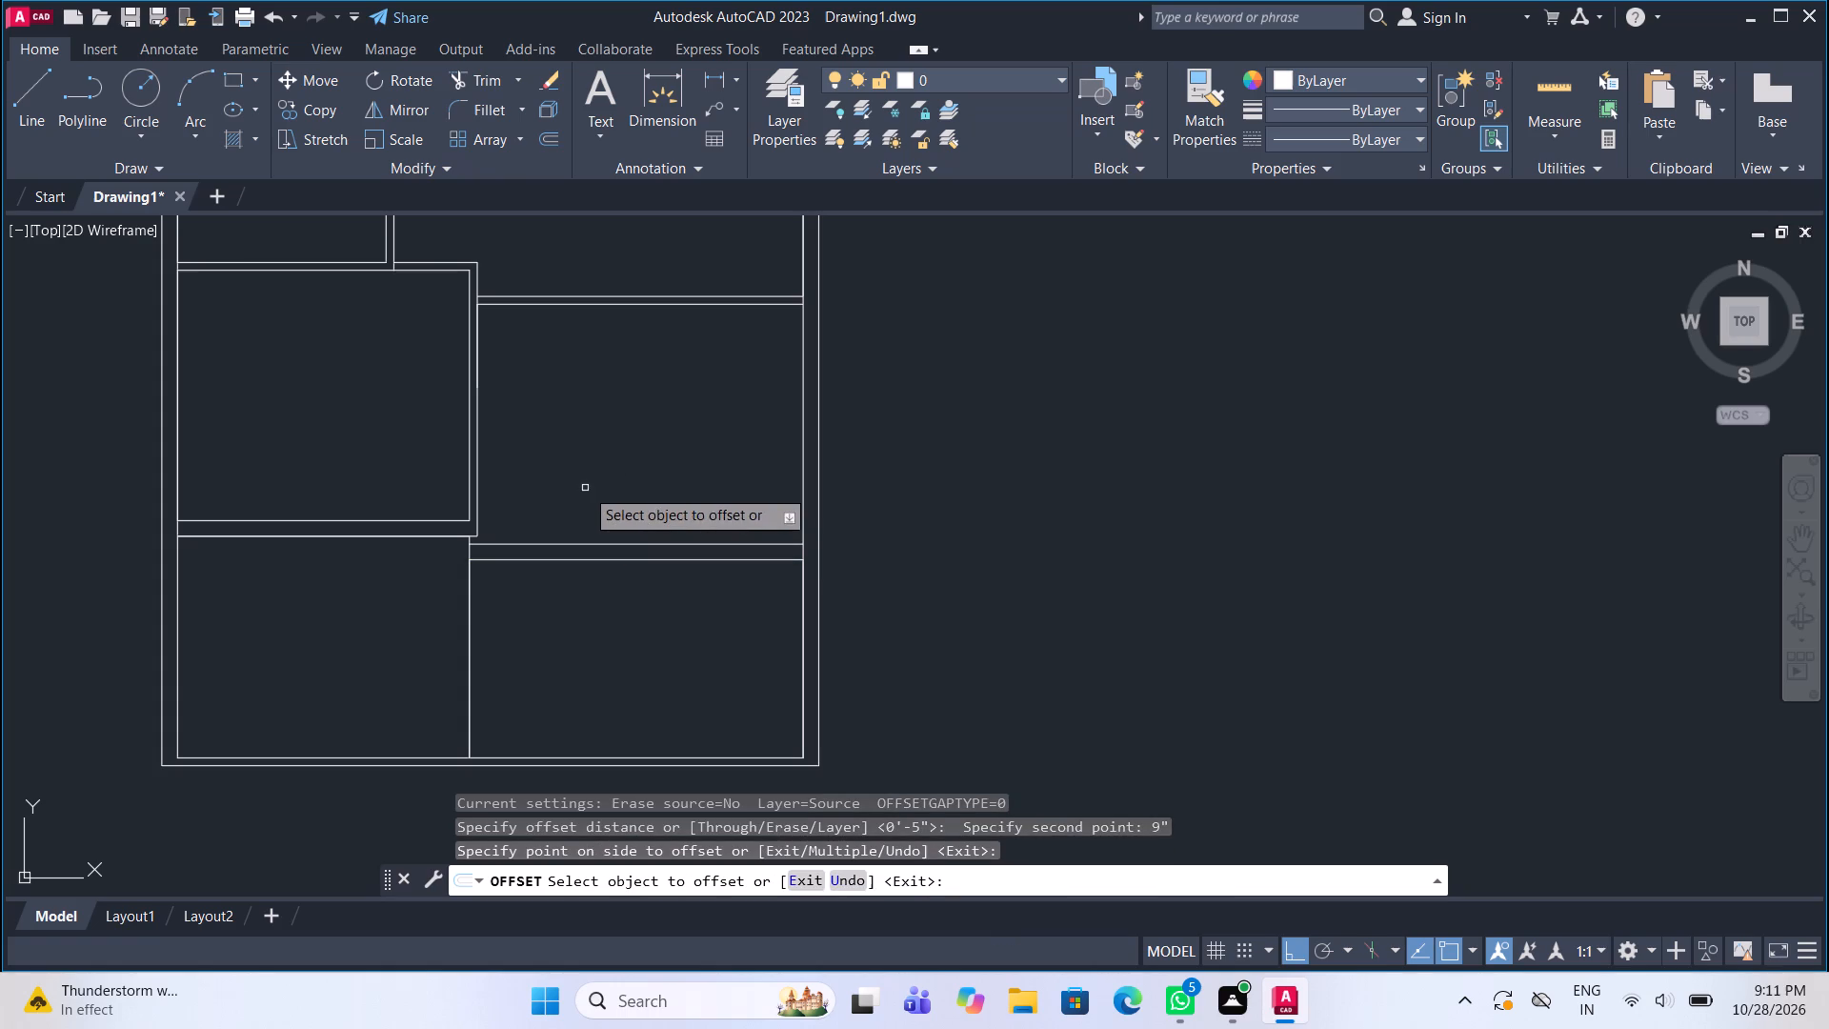
{"action": "scroll", "coordinate": [585, 508], "scroll_direction": "down", "scroll_amount": 2}
{"action": "key", "text": "Escape"}
Draw a line 10' up along the right inner wall from the upper line of the 9" partition.
{"action": "scroll", "coordinate": [601, 514], "scroll_direction": "up", "scroll_amount": 2}
{"action": "middle_click_drag", "start_coordinate": [601, 514], "coordinate": [567, 533]}
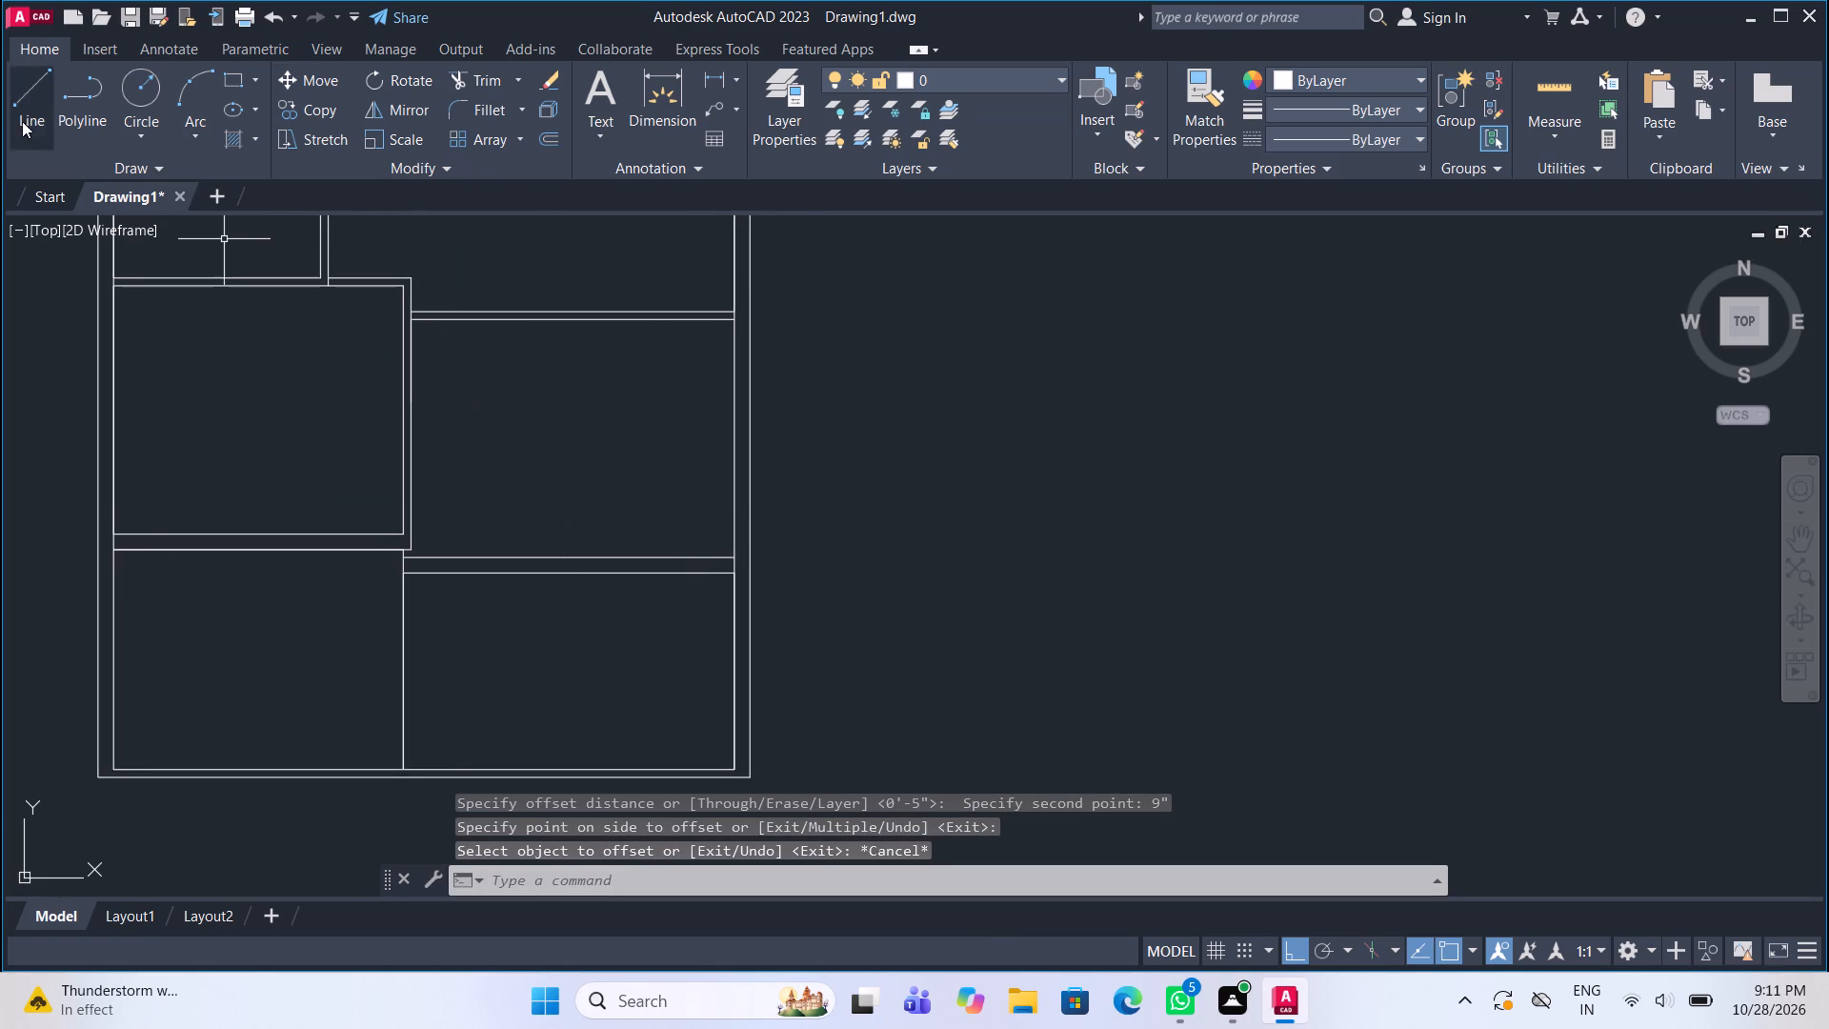
{"action": "left_click", "coordinate": [21, 123]}
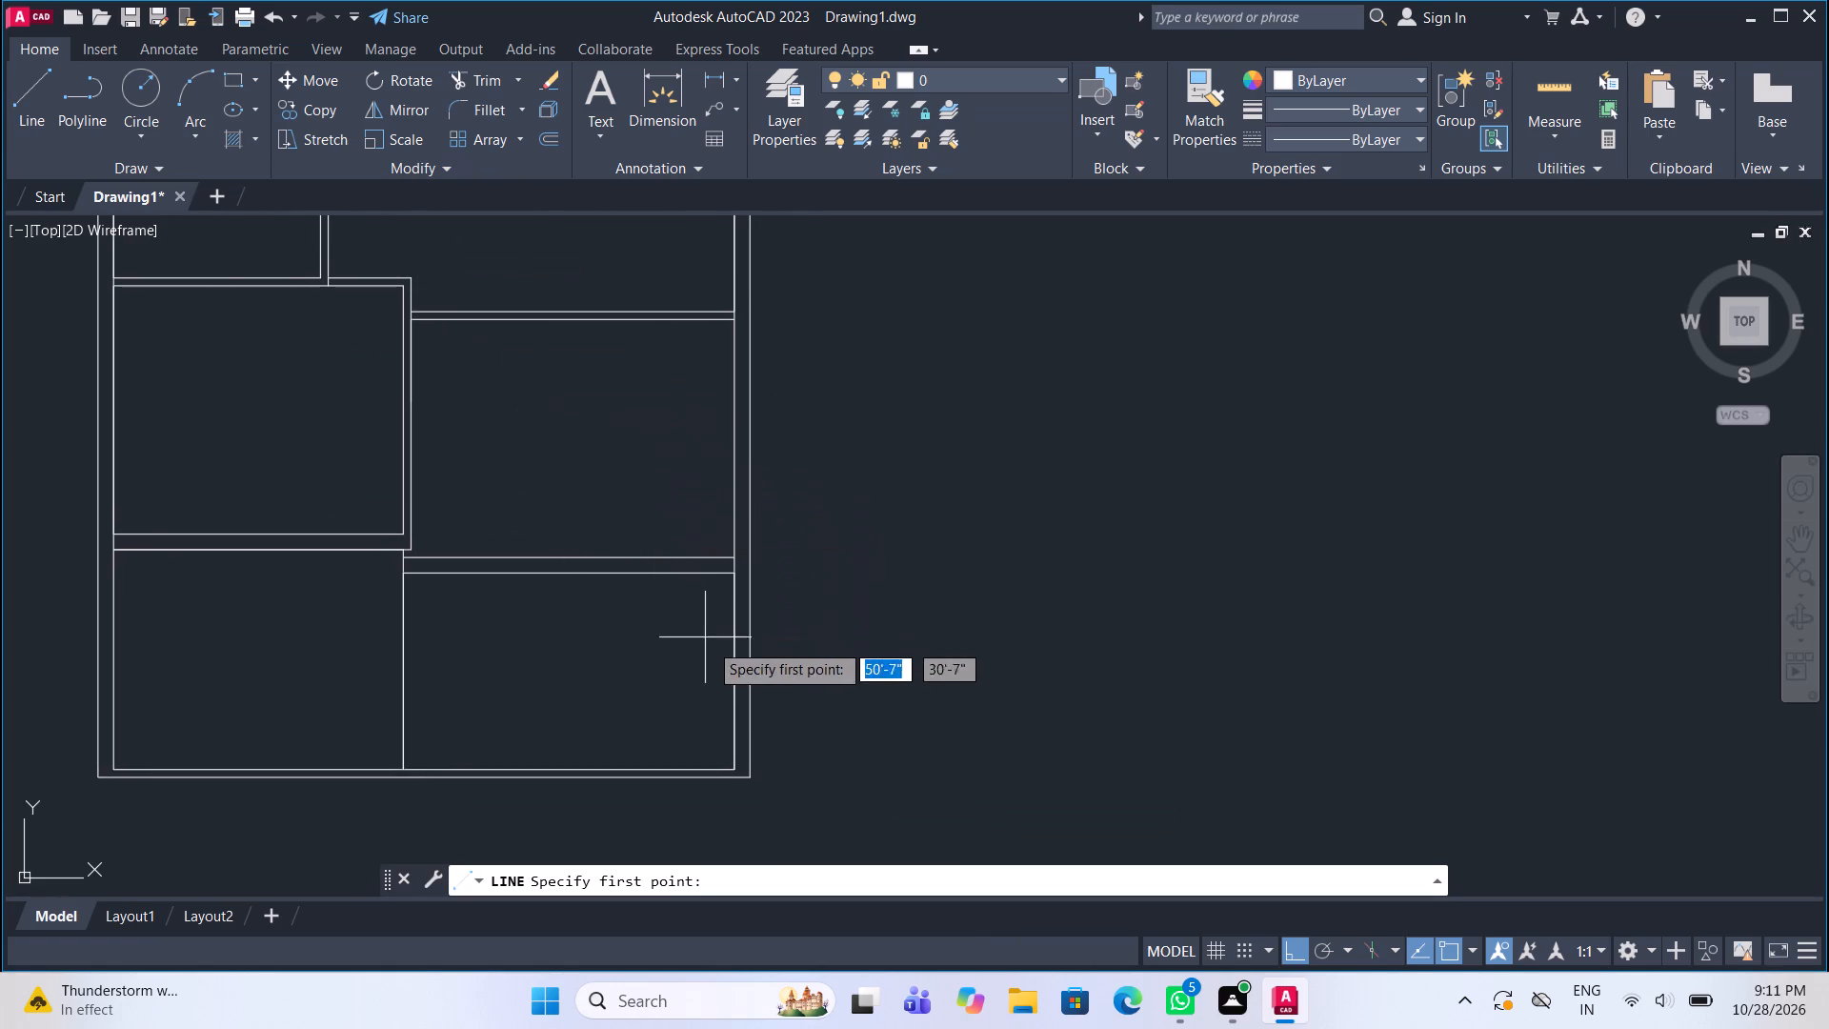
{"action": "left_click", "coordinate": [735, 560]}
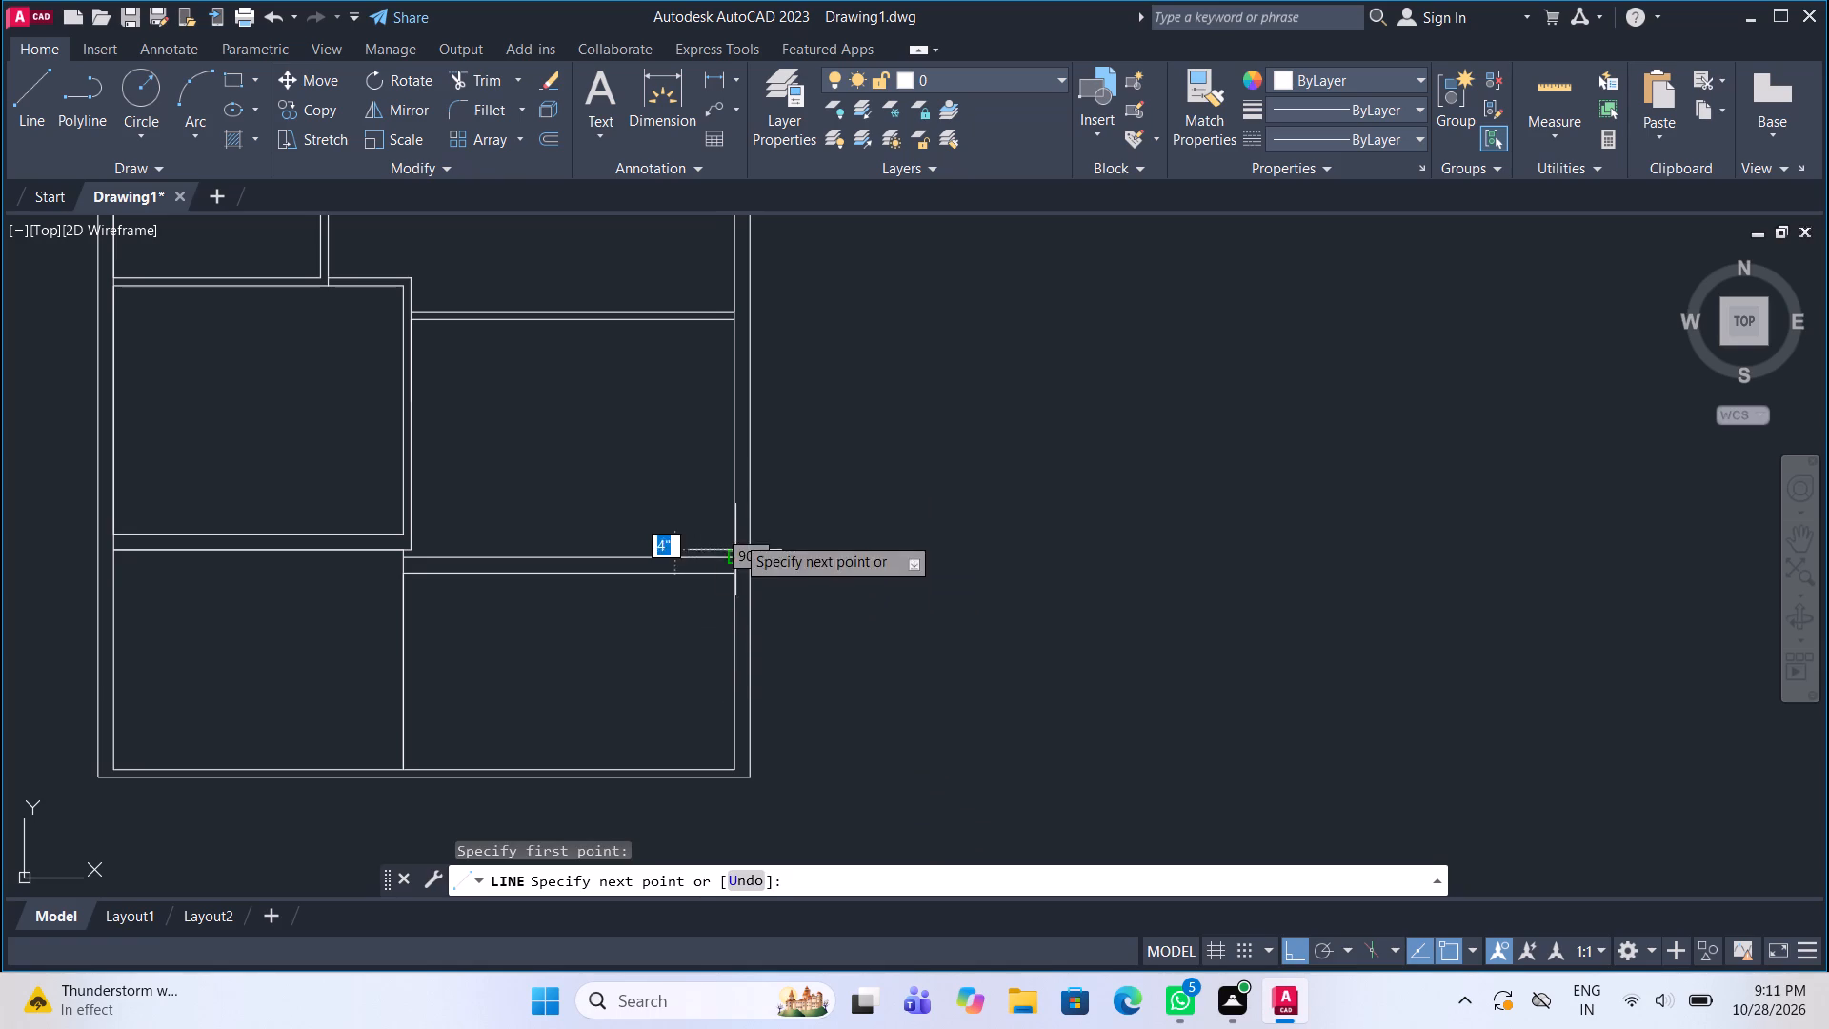
{"action": "type", "text": "10'"}
{"action": "key", "text": "Return"}
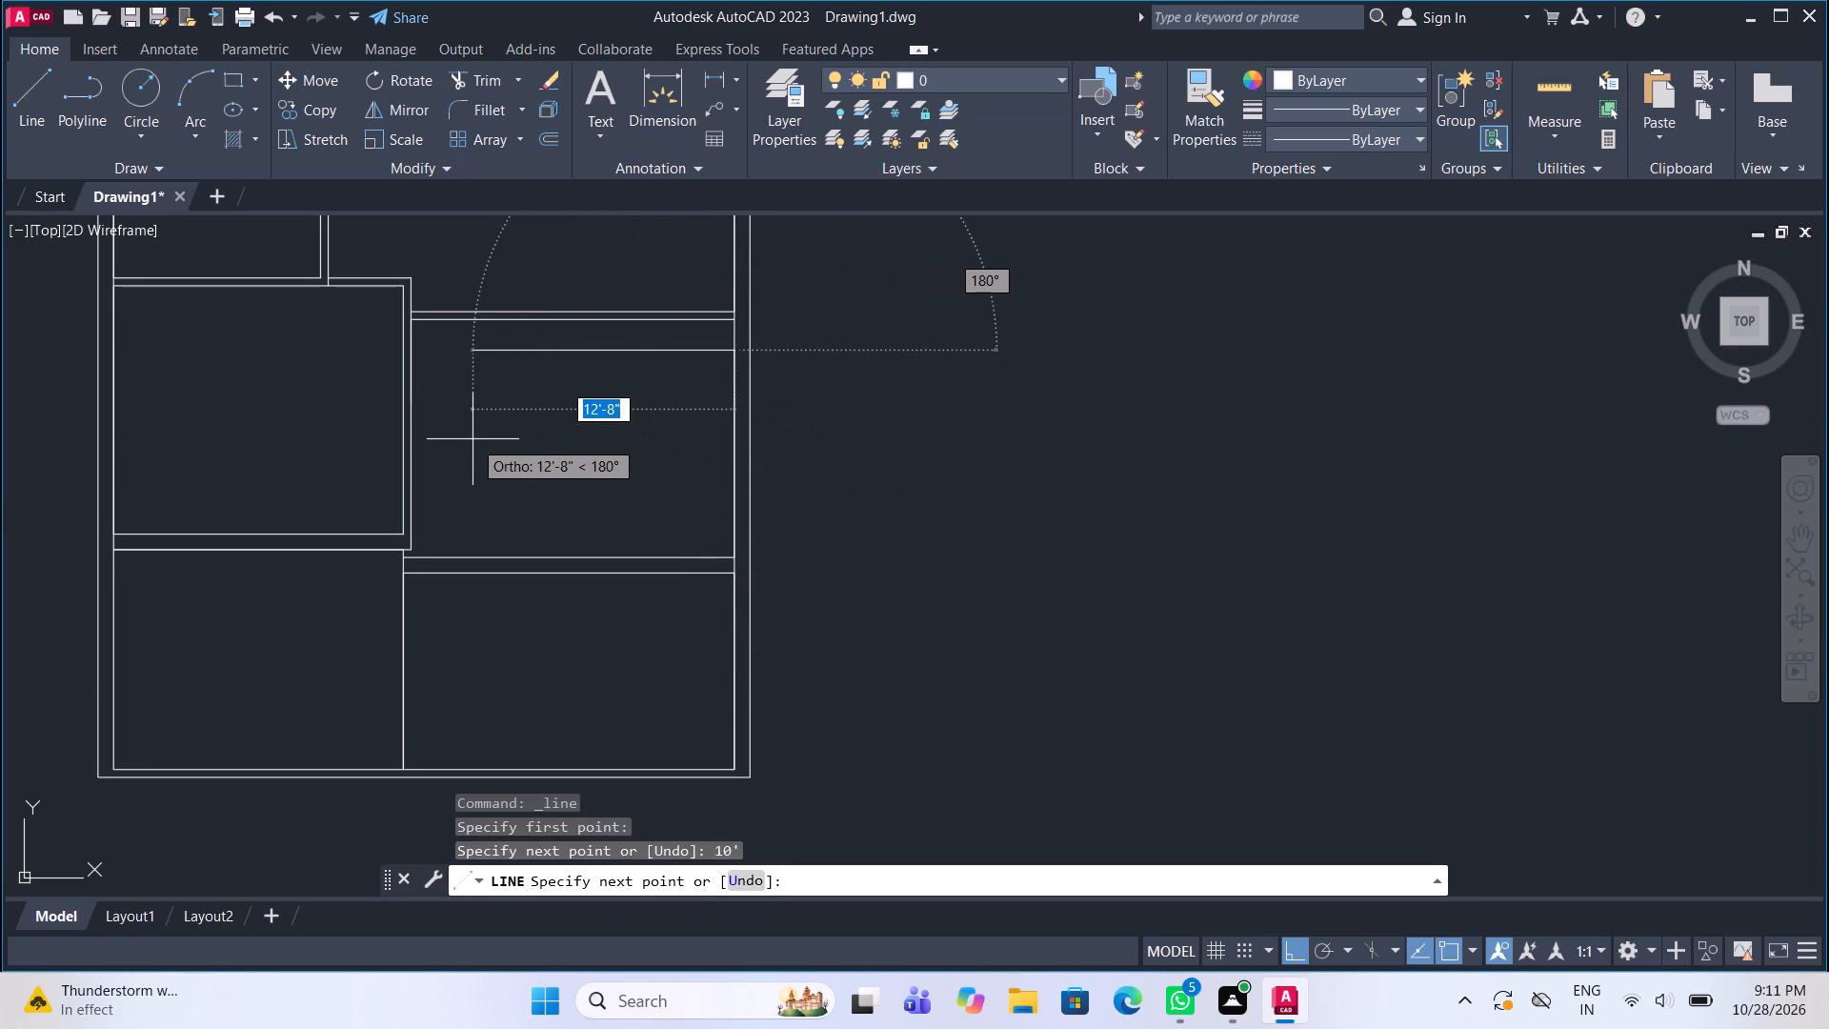
{"action": "key", "text": "Escape"}
Move both lines of the 9" partition straight down along the dividing line by roughly a third of the lower right room's height.
{"action": "middle_click_drag", "start_coordinate": [596, 417], "coordinate": [578, 438]}
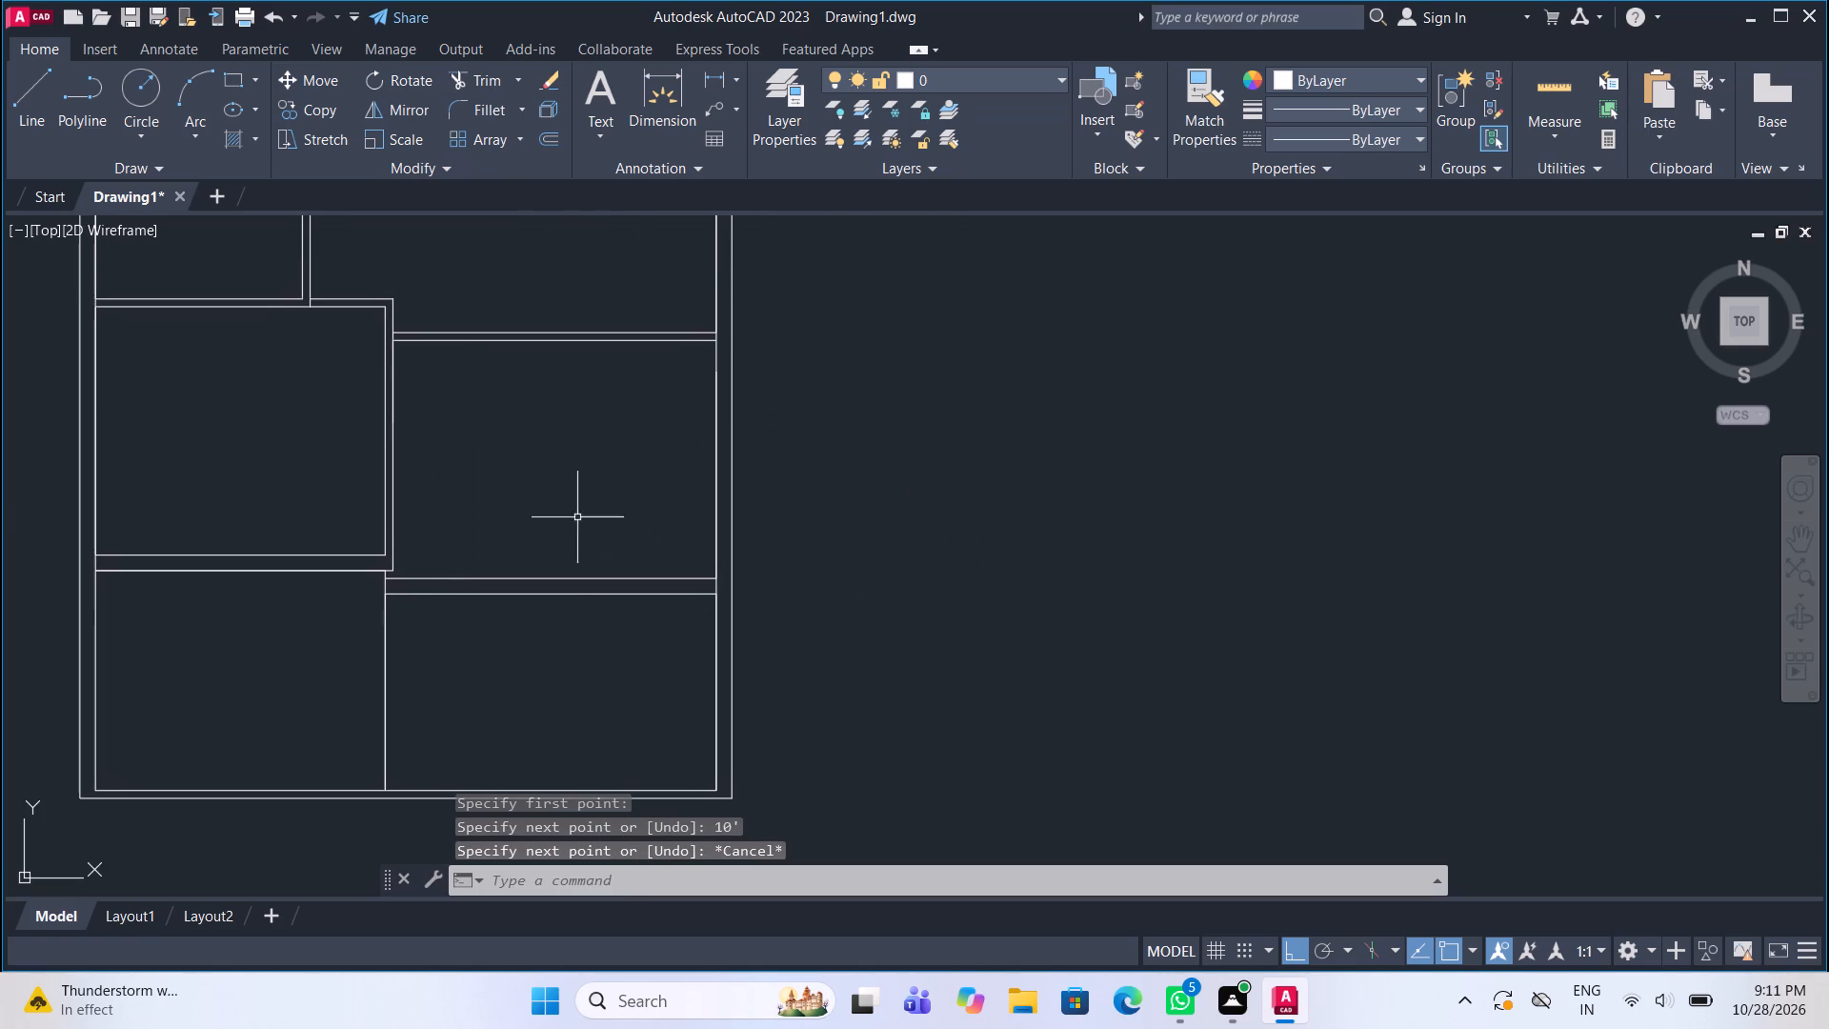
{"action": "middle_click_drag", "start_coordinate": [570, 589], "coordinate": [590, 480]}
{"action": "left_click", "coordinate": [606, 526]}
{"action": "left_click", "coordinate": [525, 423]}
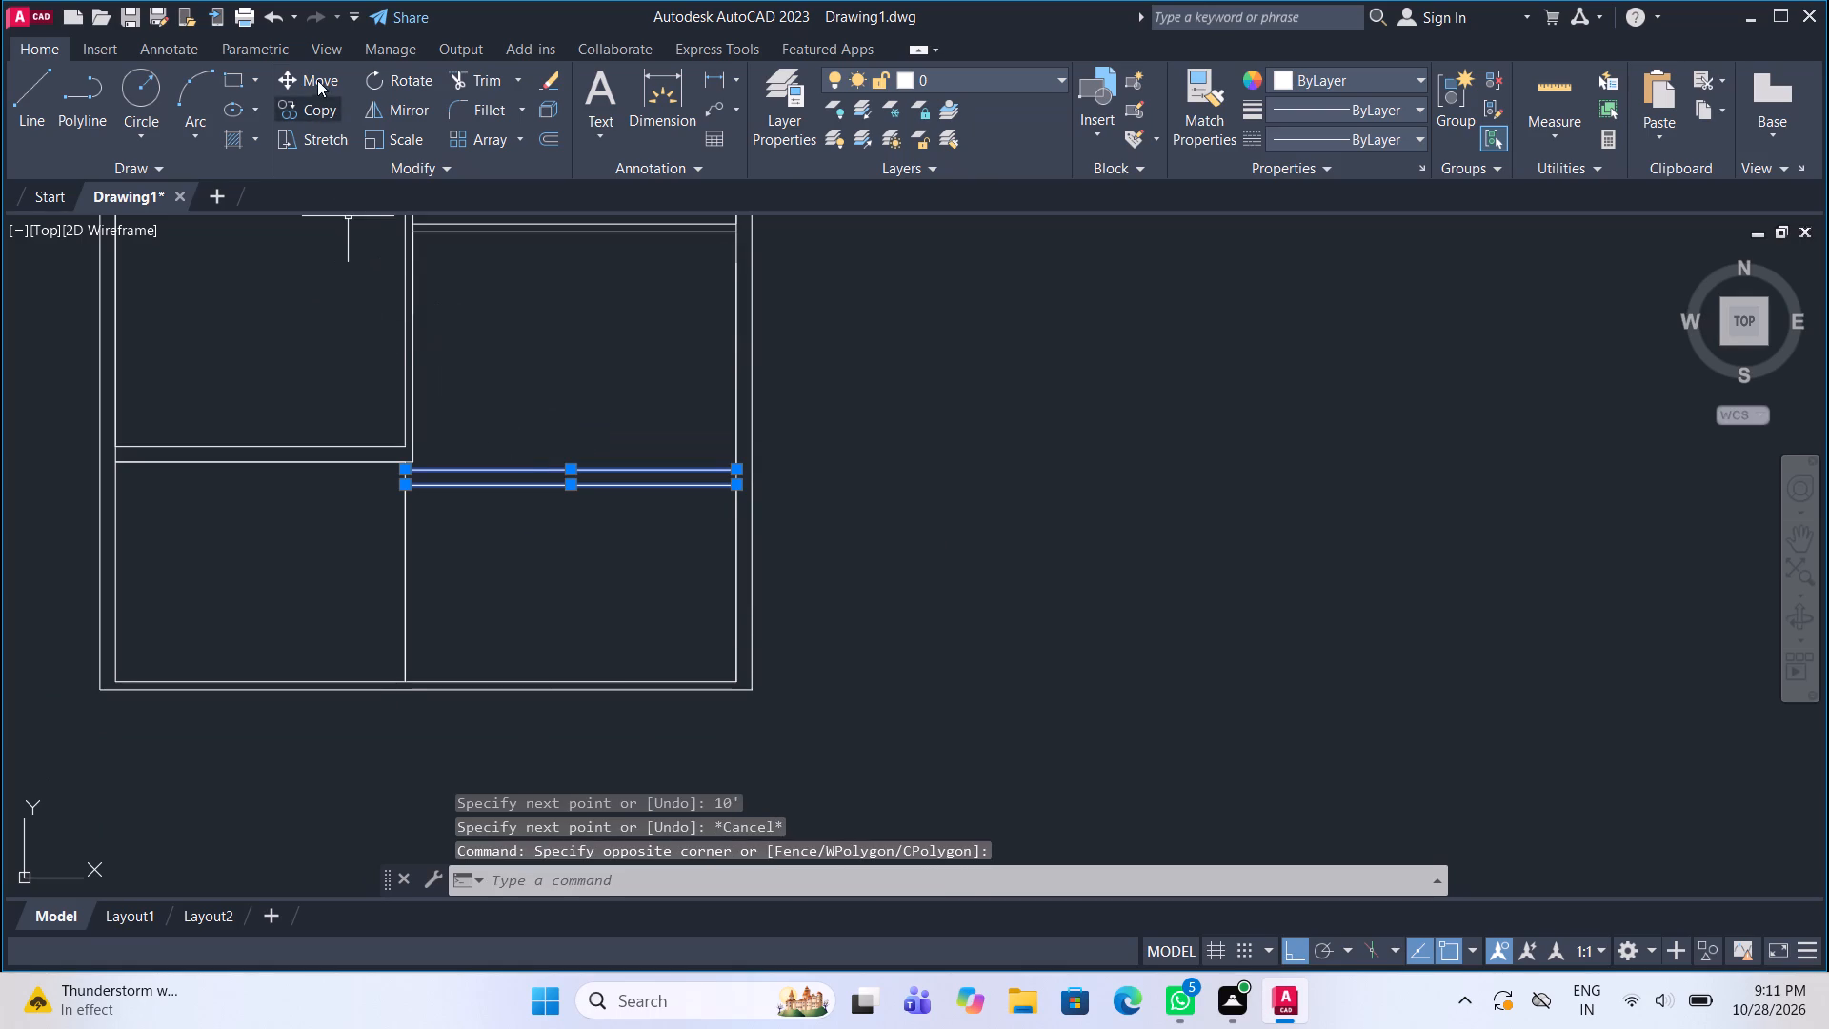
{"action": "left_click", "coordinate": [317, 80]}
{"action": "scroll", "coordinate": [391, 500], "scroll_direction": "up", "scroll_amount": 1}
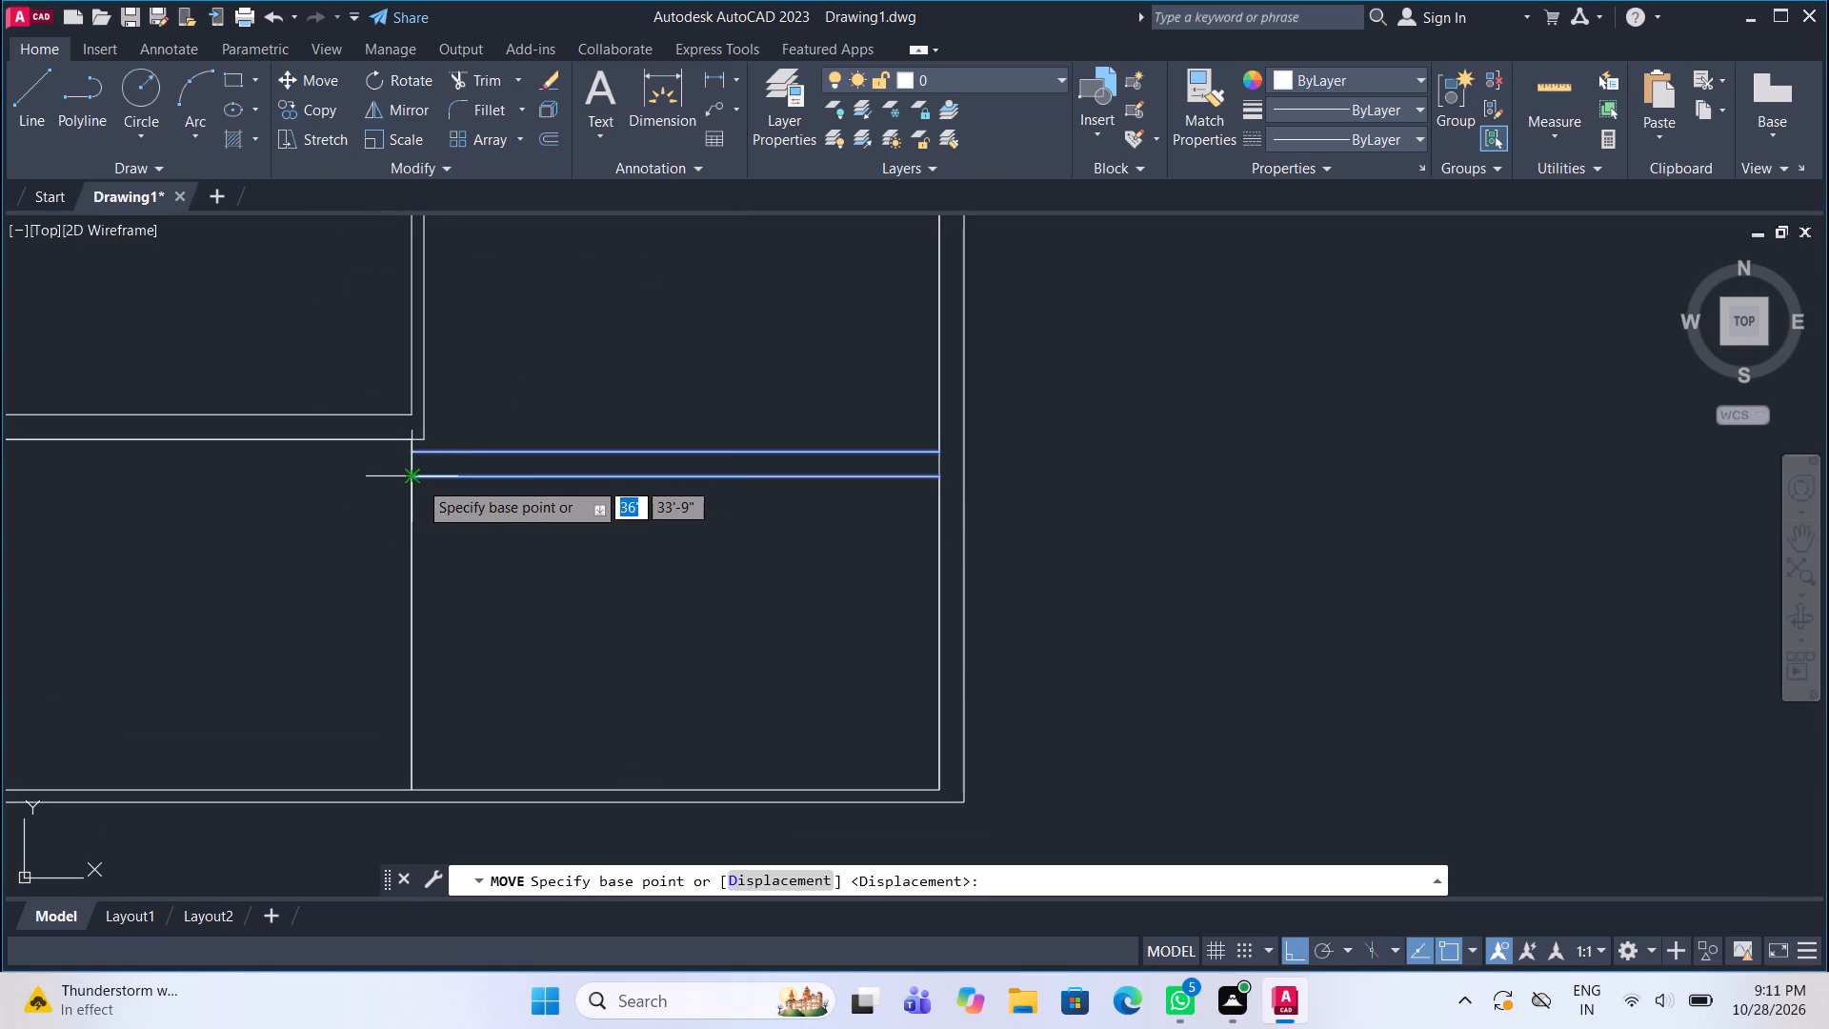
{"action": "left_click", "coordinate": [418, 480]}
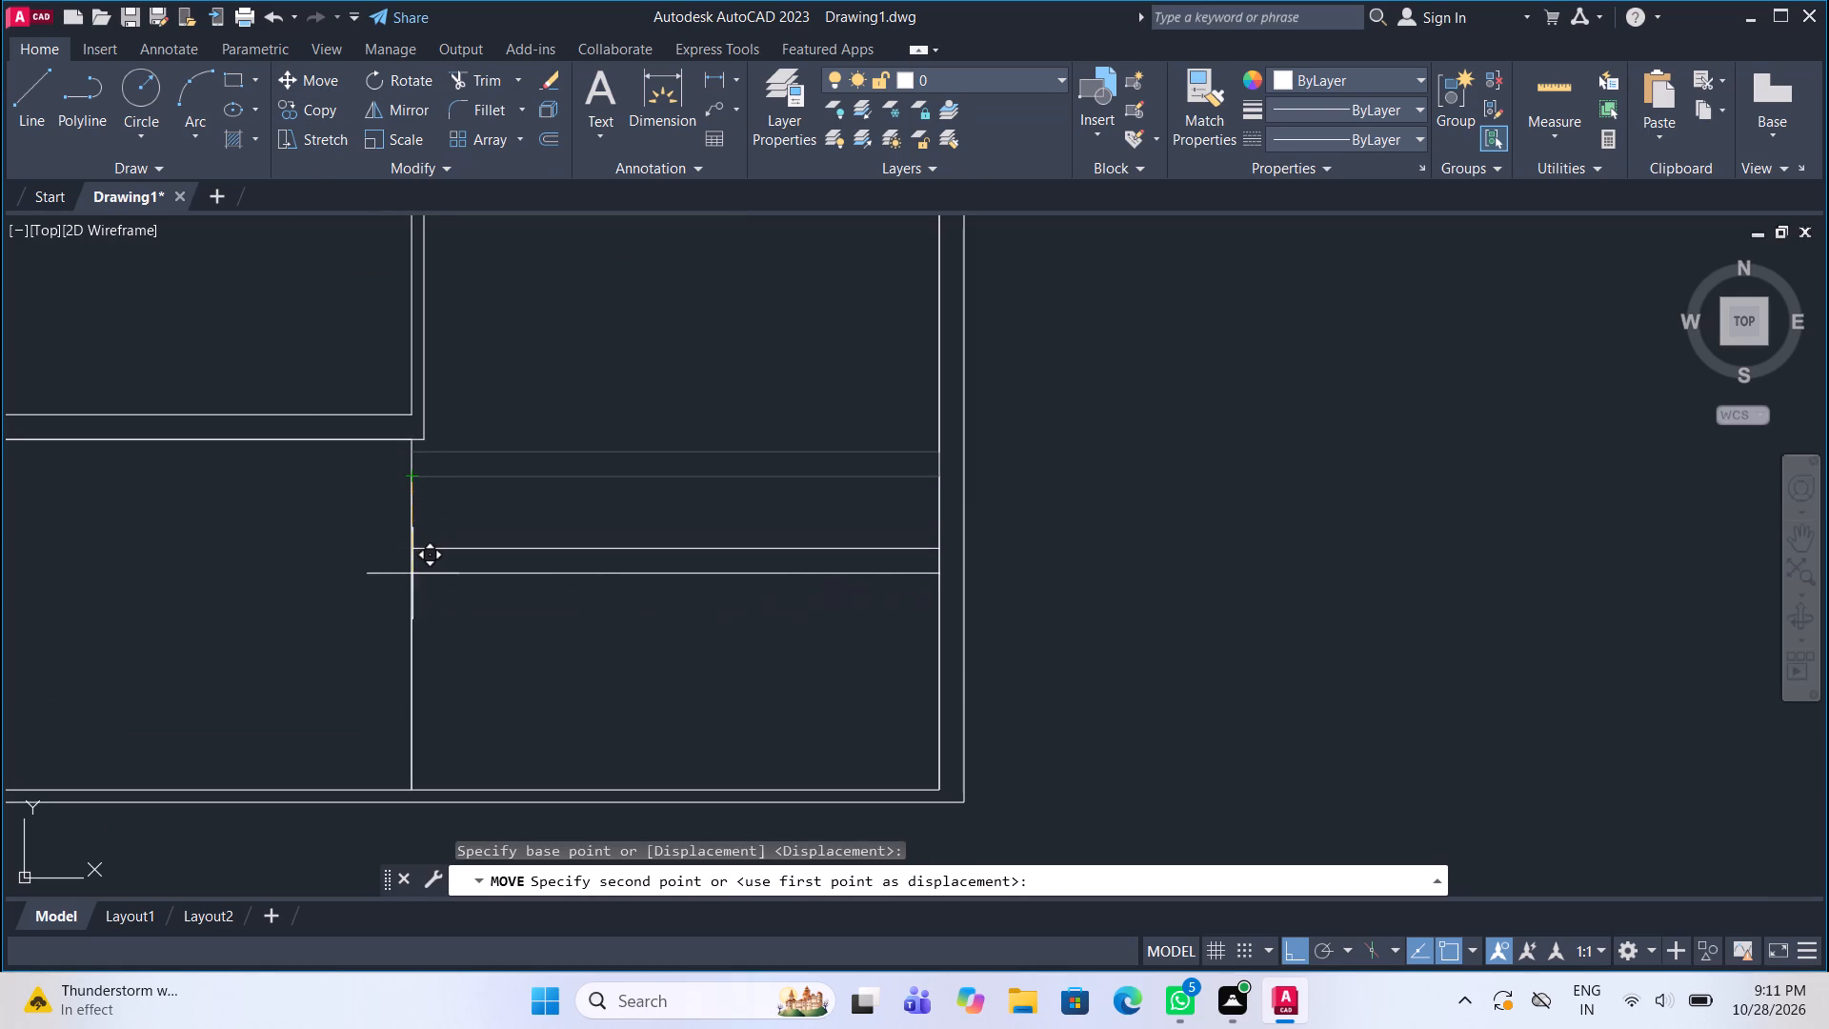
{"action": "left_click", "coordinate": [415, 591]}
Draw a horizontal line about 10'6" long from the right inner wall into the room above the moved partition, stopping short of the opposite wall.
{"action": "middle_click_drag", "start_coordinate": [607, 486], "coordinate": [600, 494]}
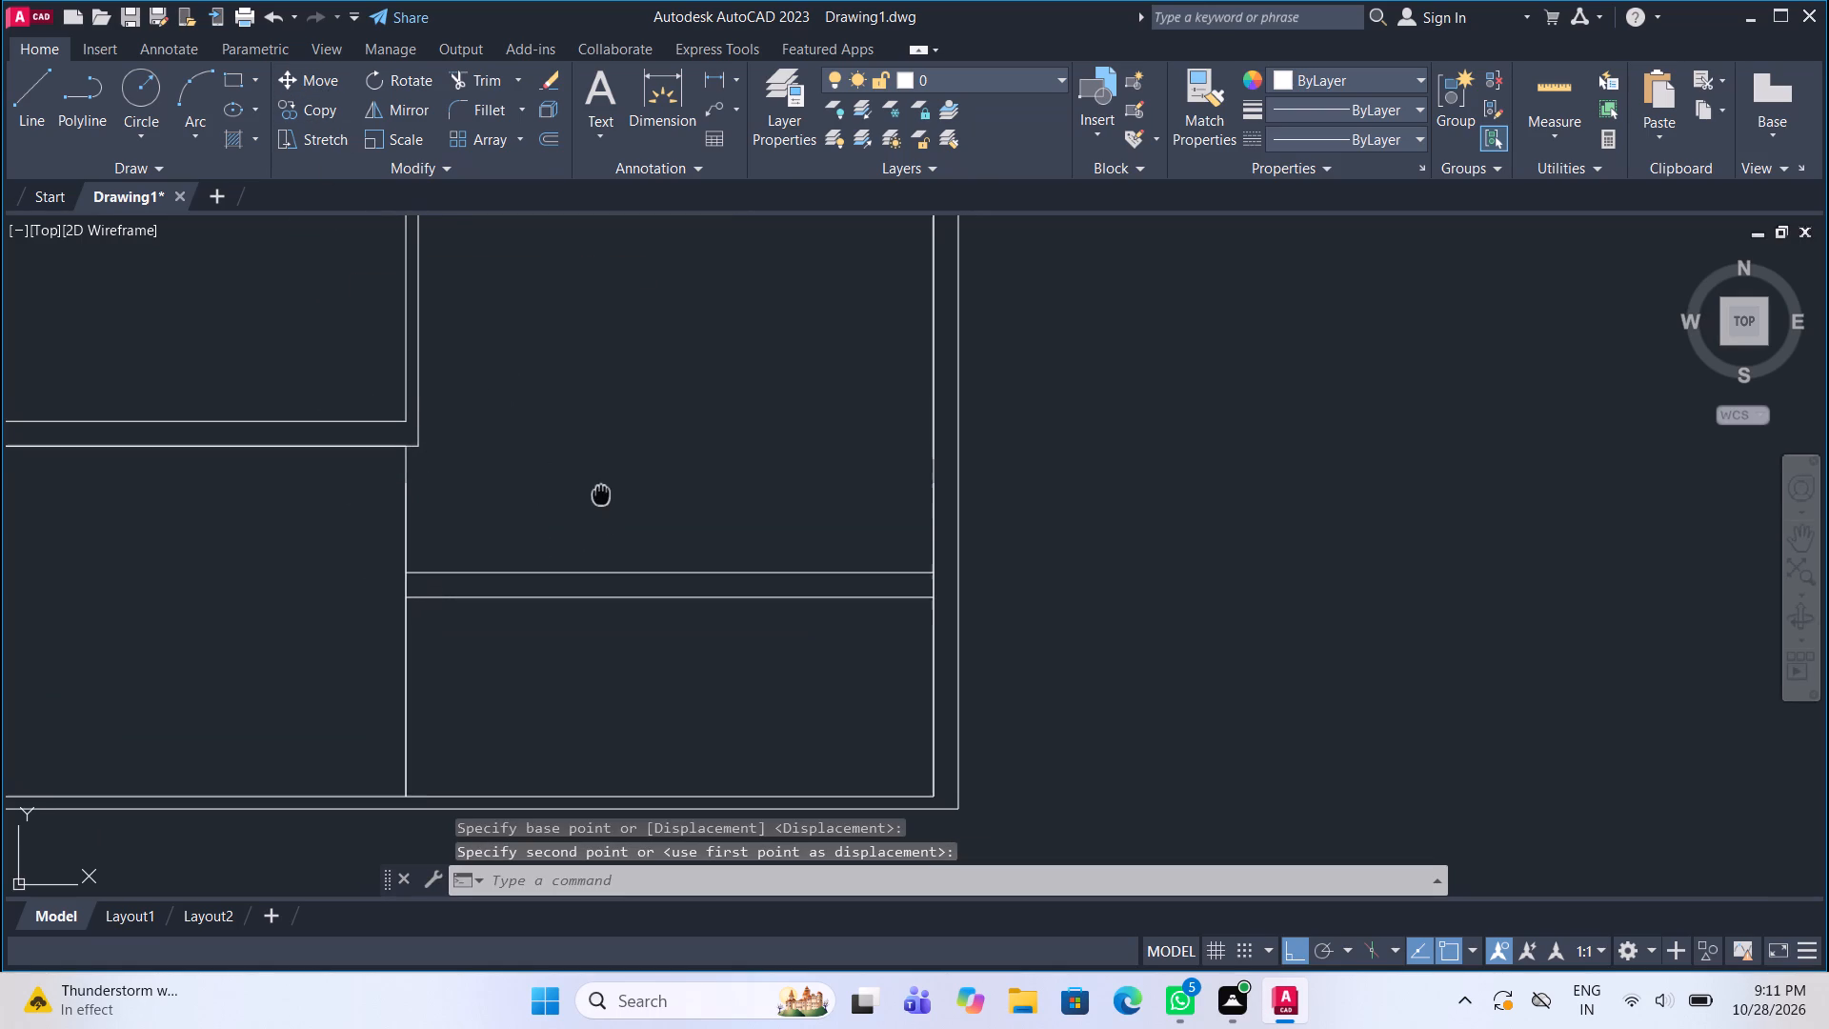
{"action": "middle_click_drag", "start_coordinate": [600, 494], "coordinate": [588, 514]}
{"action": "scroll", "coordinate": [502, 583], "scroll_direction": "up", "scroll_amount": 1}
{"action": "scroll", "coordinate": [497, 588], "scroll_direction": "down", "scroll_amount": 2}
{"action": "scroll", "coordinate": [611, 503], "scroll_direction": "up", "scroll_amount": 2}
{"action": "middle_click_drag", "start_coordinate": [608, 508], "coordinate": [601, 521]}
{"action": "scroll", "coordinate": [601, 522], "scroll_direction": "down", "scroll_amount": 1}
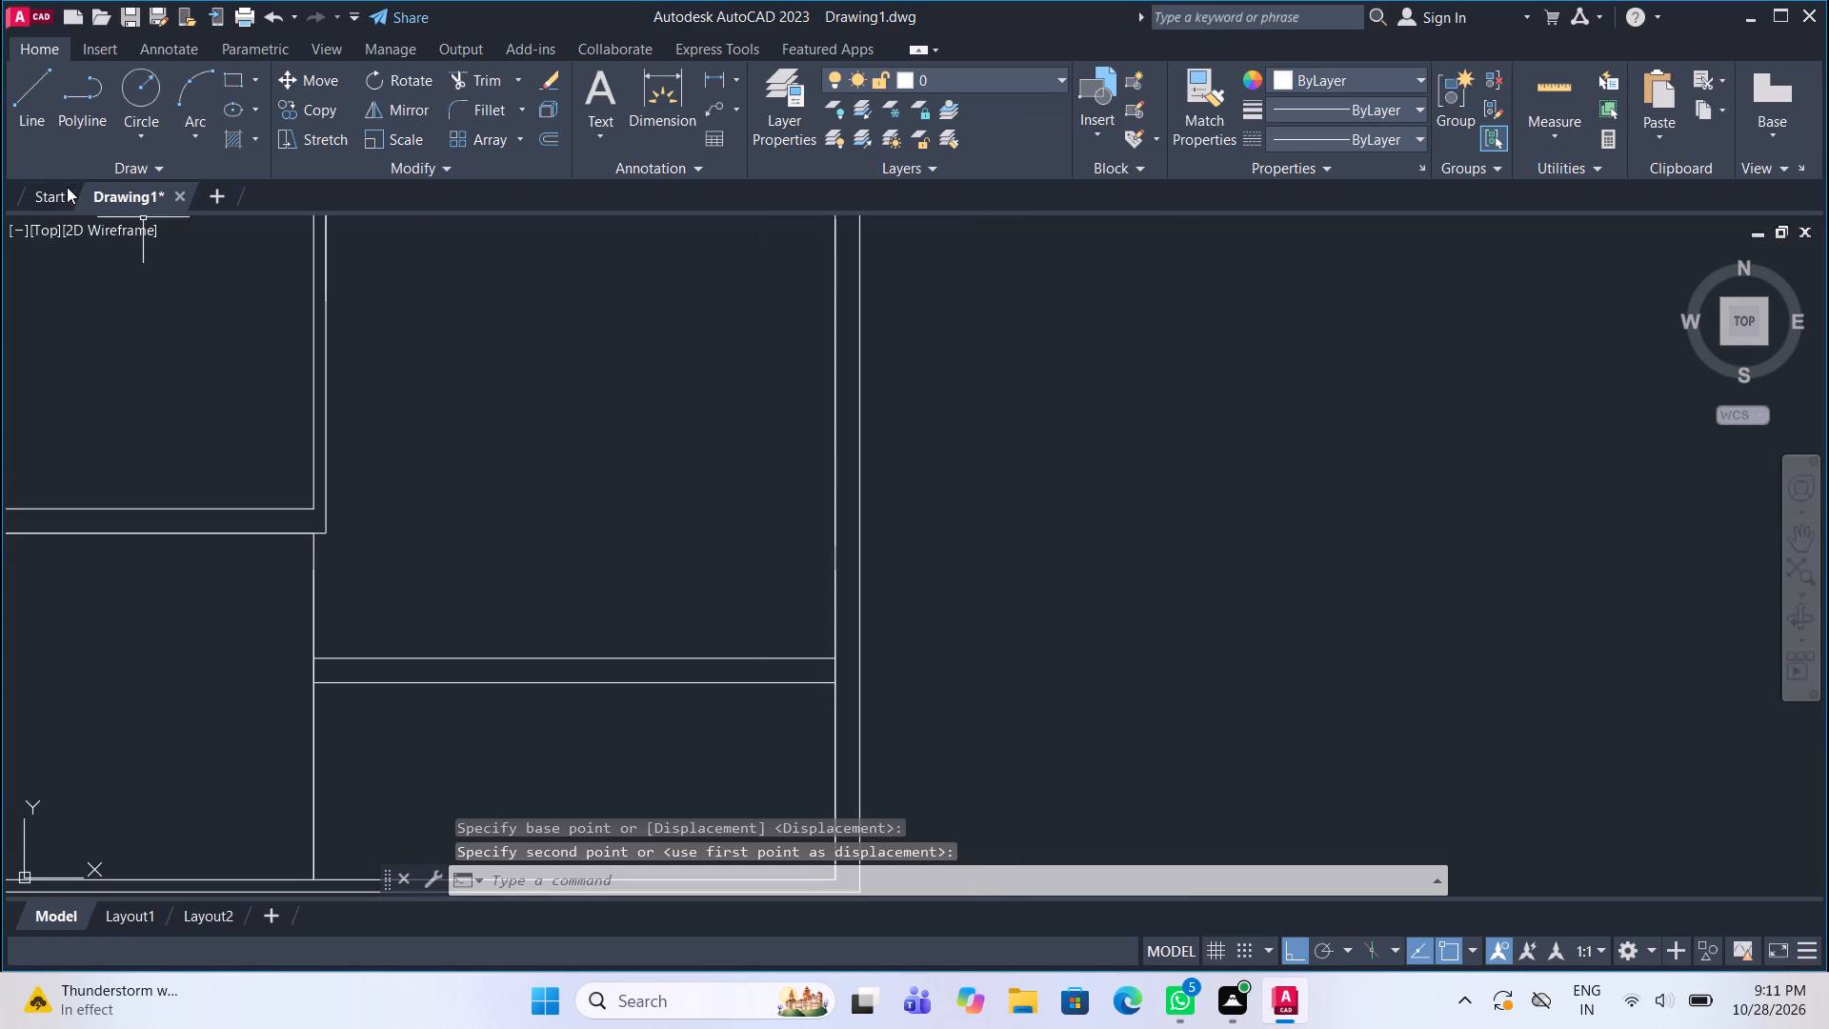
{"action": "left_click", "coordinate": [27, 109]}
{"action": "middle_click_drag", "start_coordinate": [664, 308], "coordinate": [663, 429]}
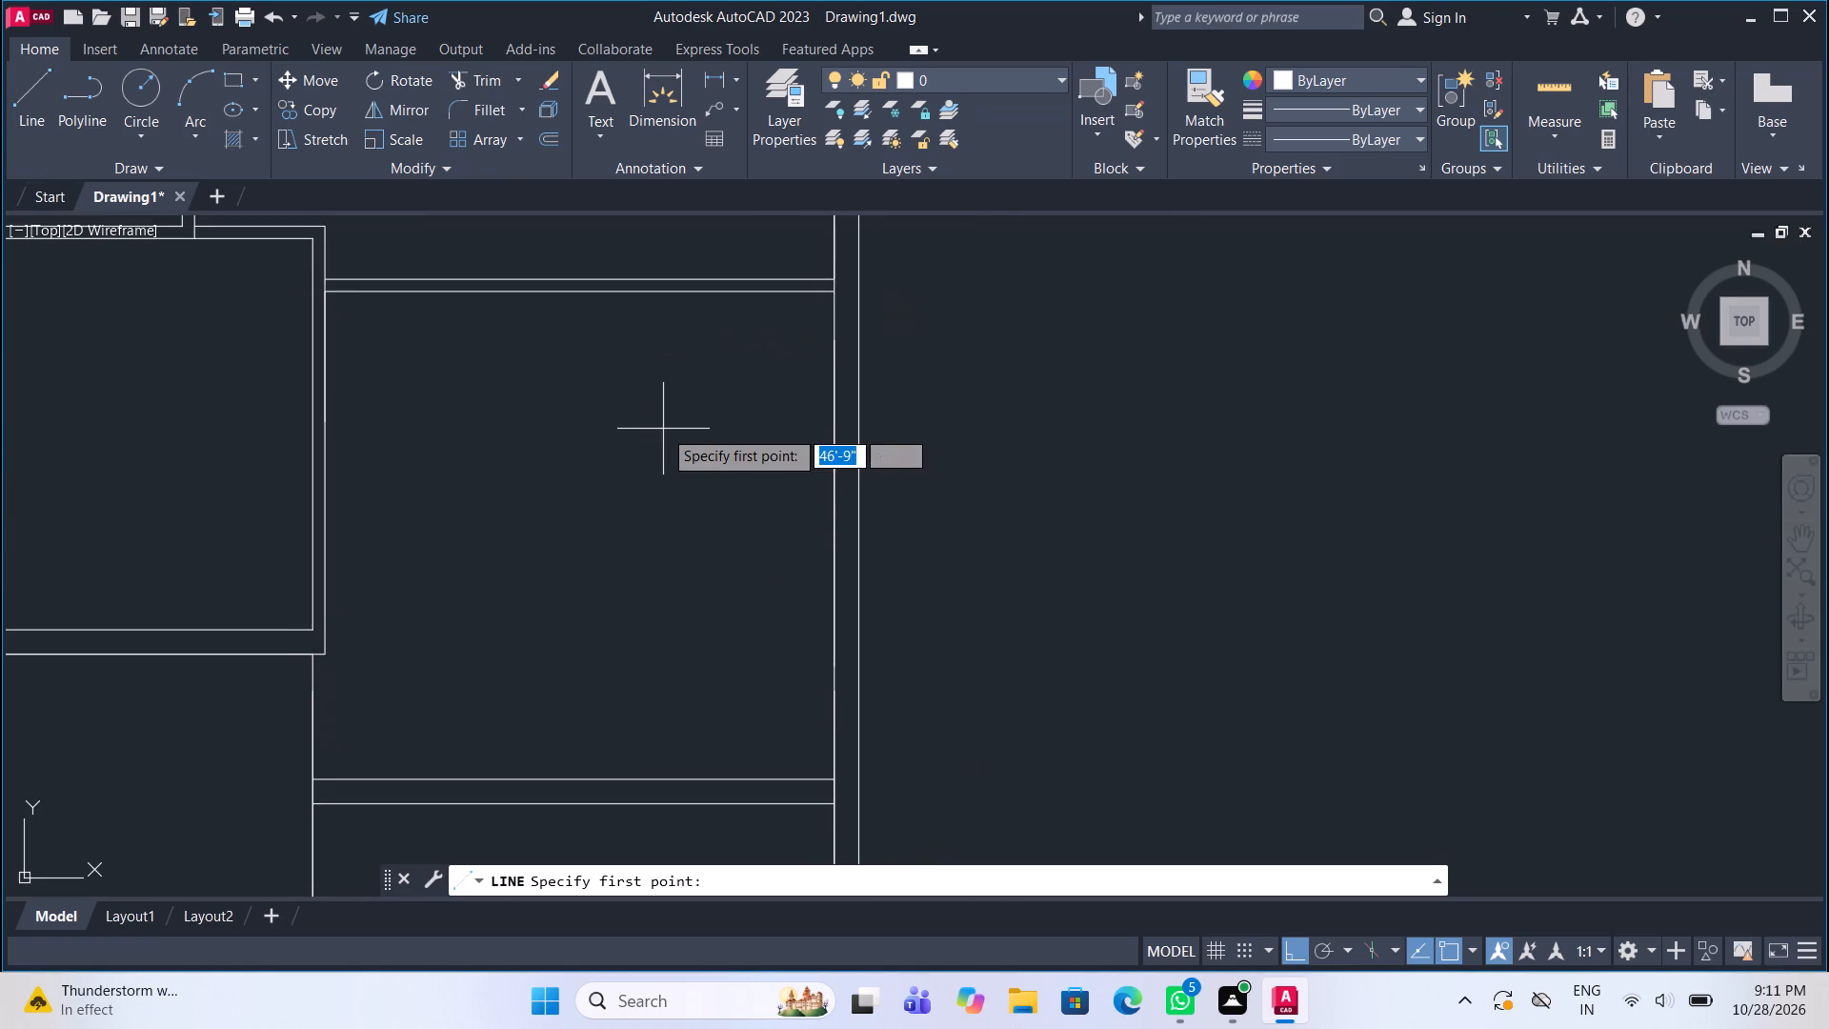
{"action": "left_click", "coordinate": [836, 573]}
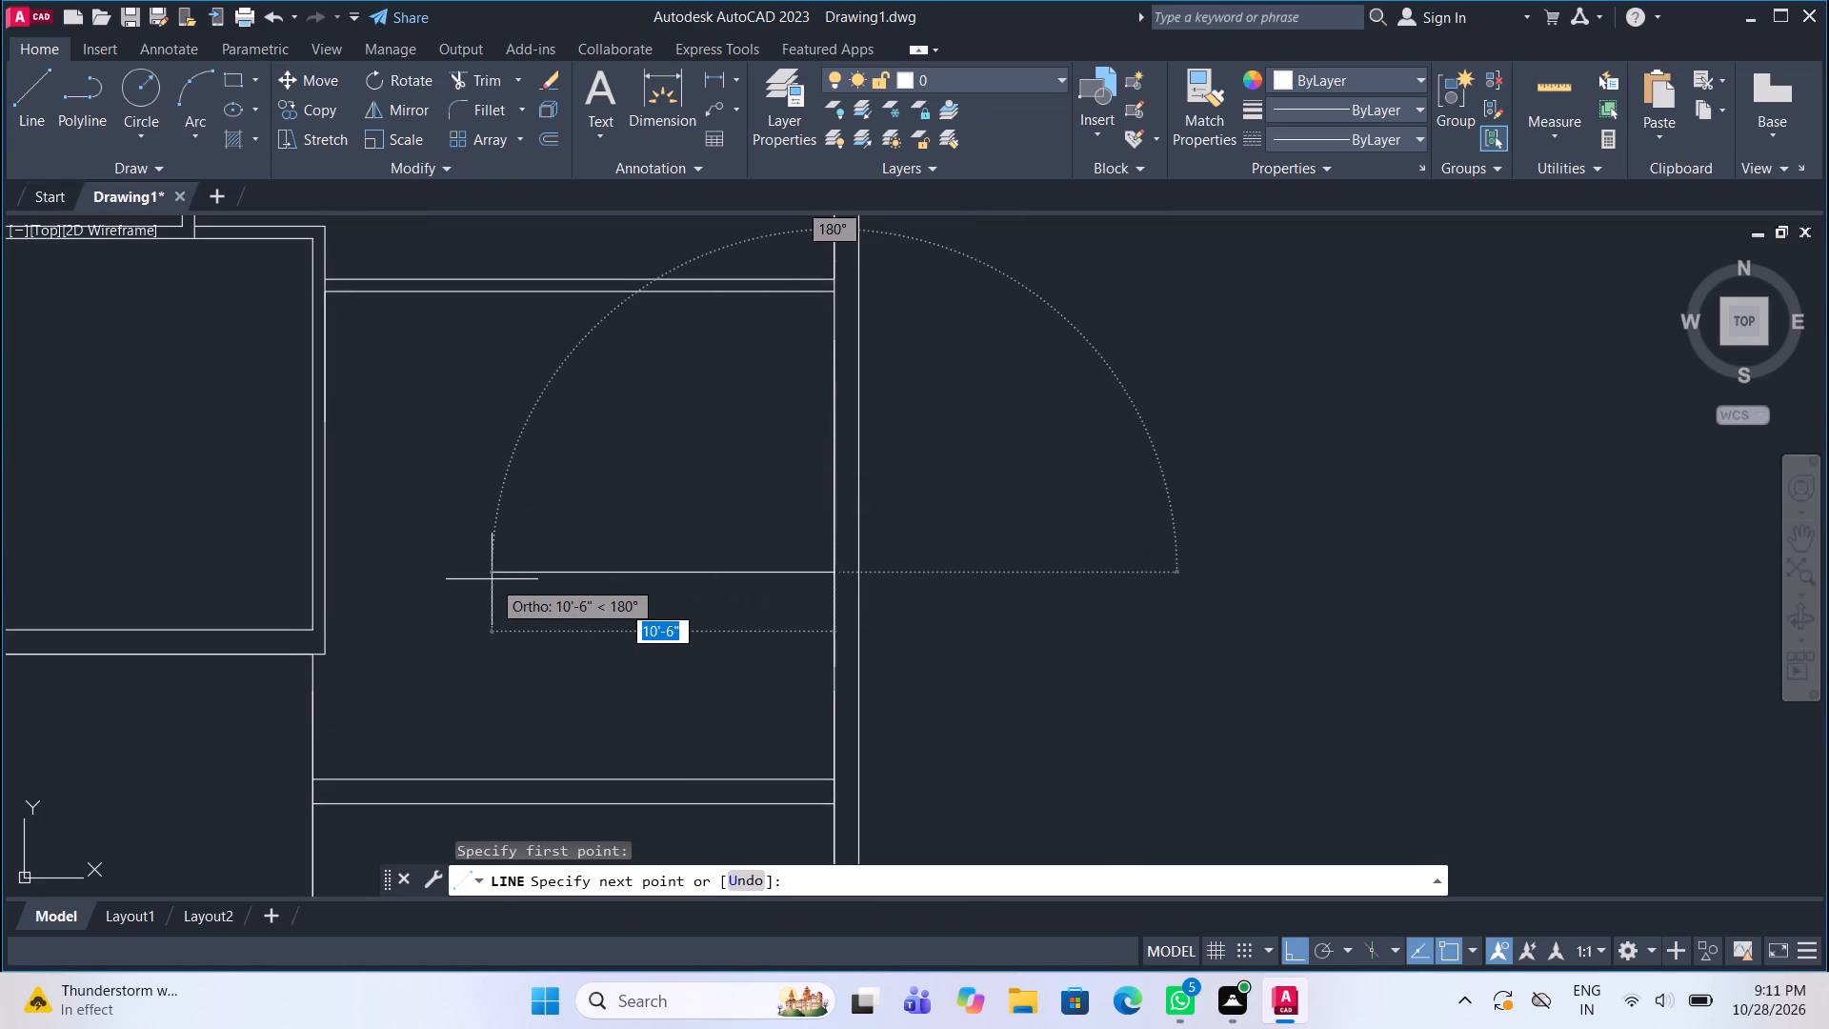
{"action": "left_click", "coordinate": [480, 571]}
{"action": "key", "text": "Escape"}
Offset the new horizontal line 4.5" upward to form a partition.
{"action": "left_click", "coordinate": [599, 592]}
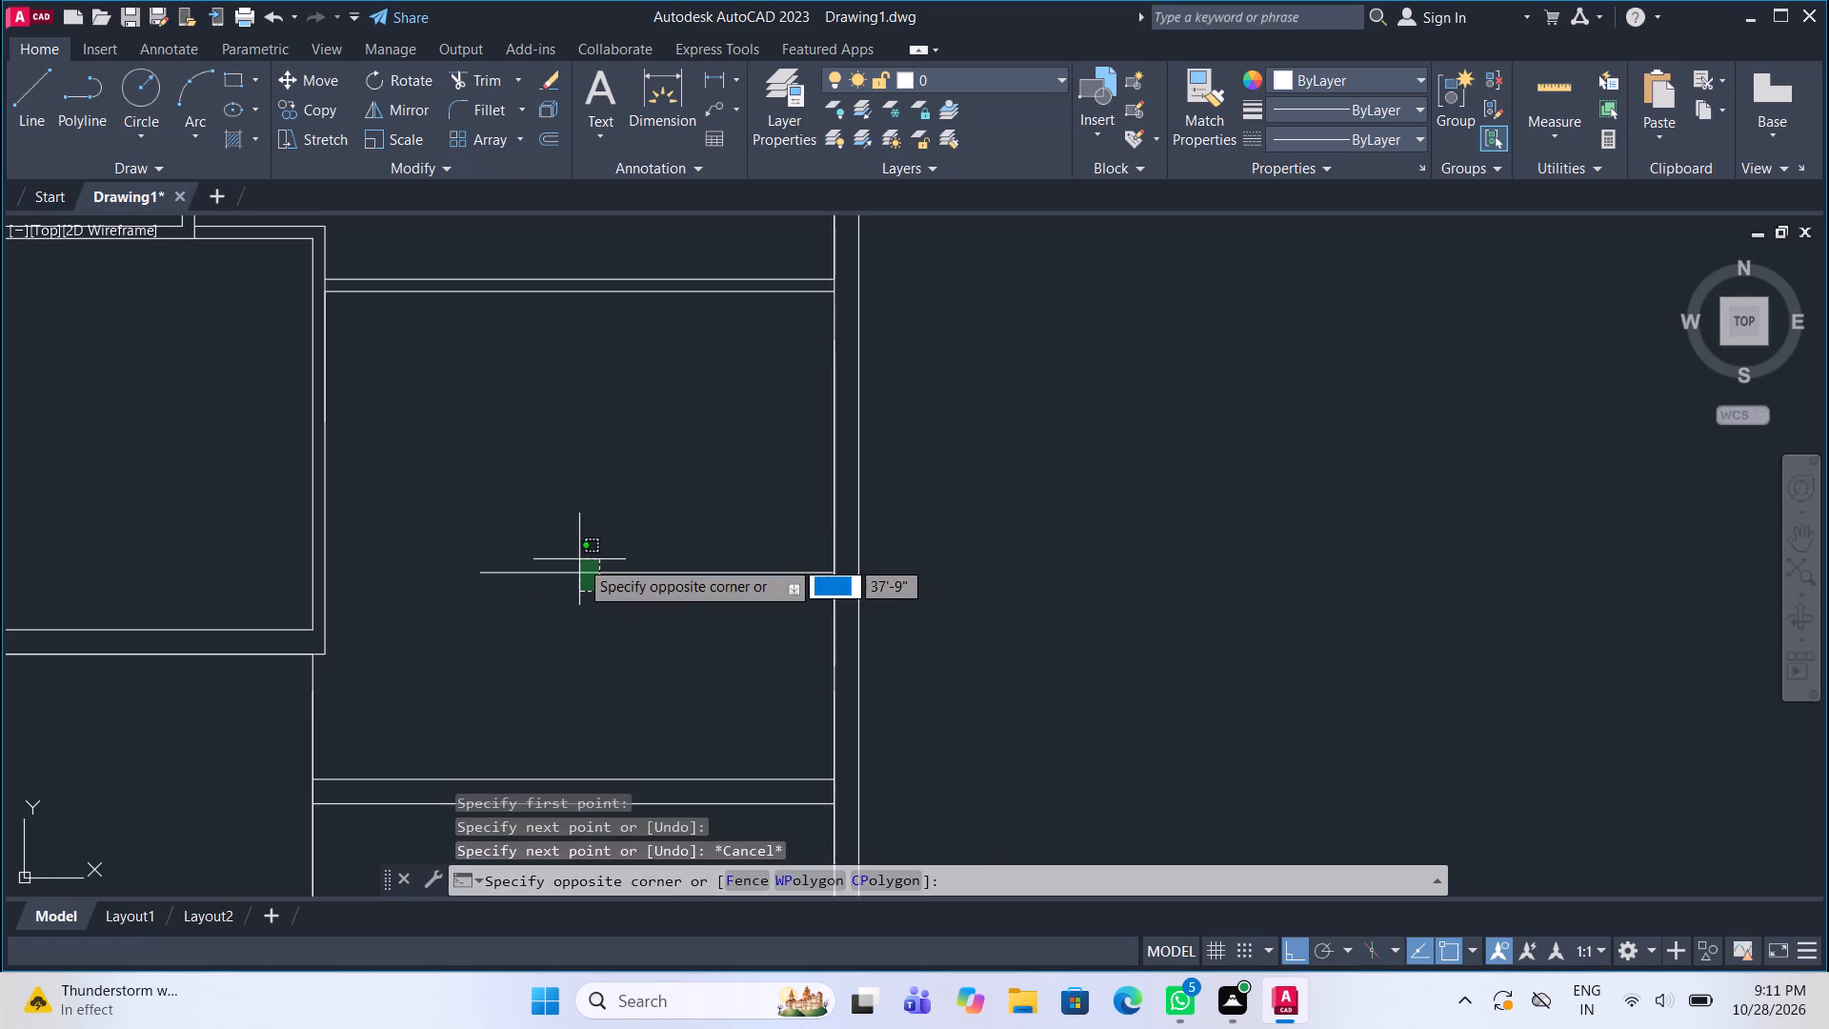
{"action": "left_click", "coordinate": [579, 559]}
{"action": "left_click", "coordinate": [553, 140]}
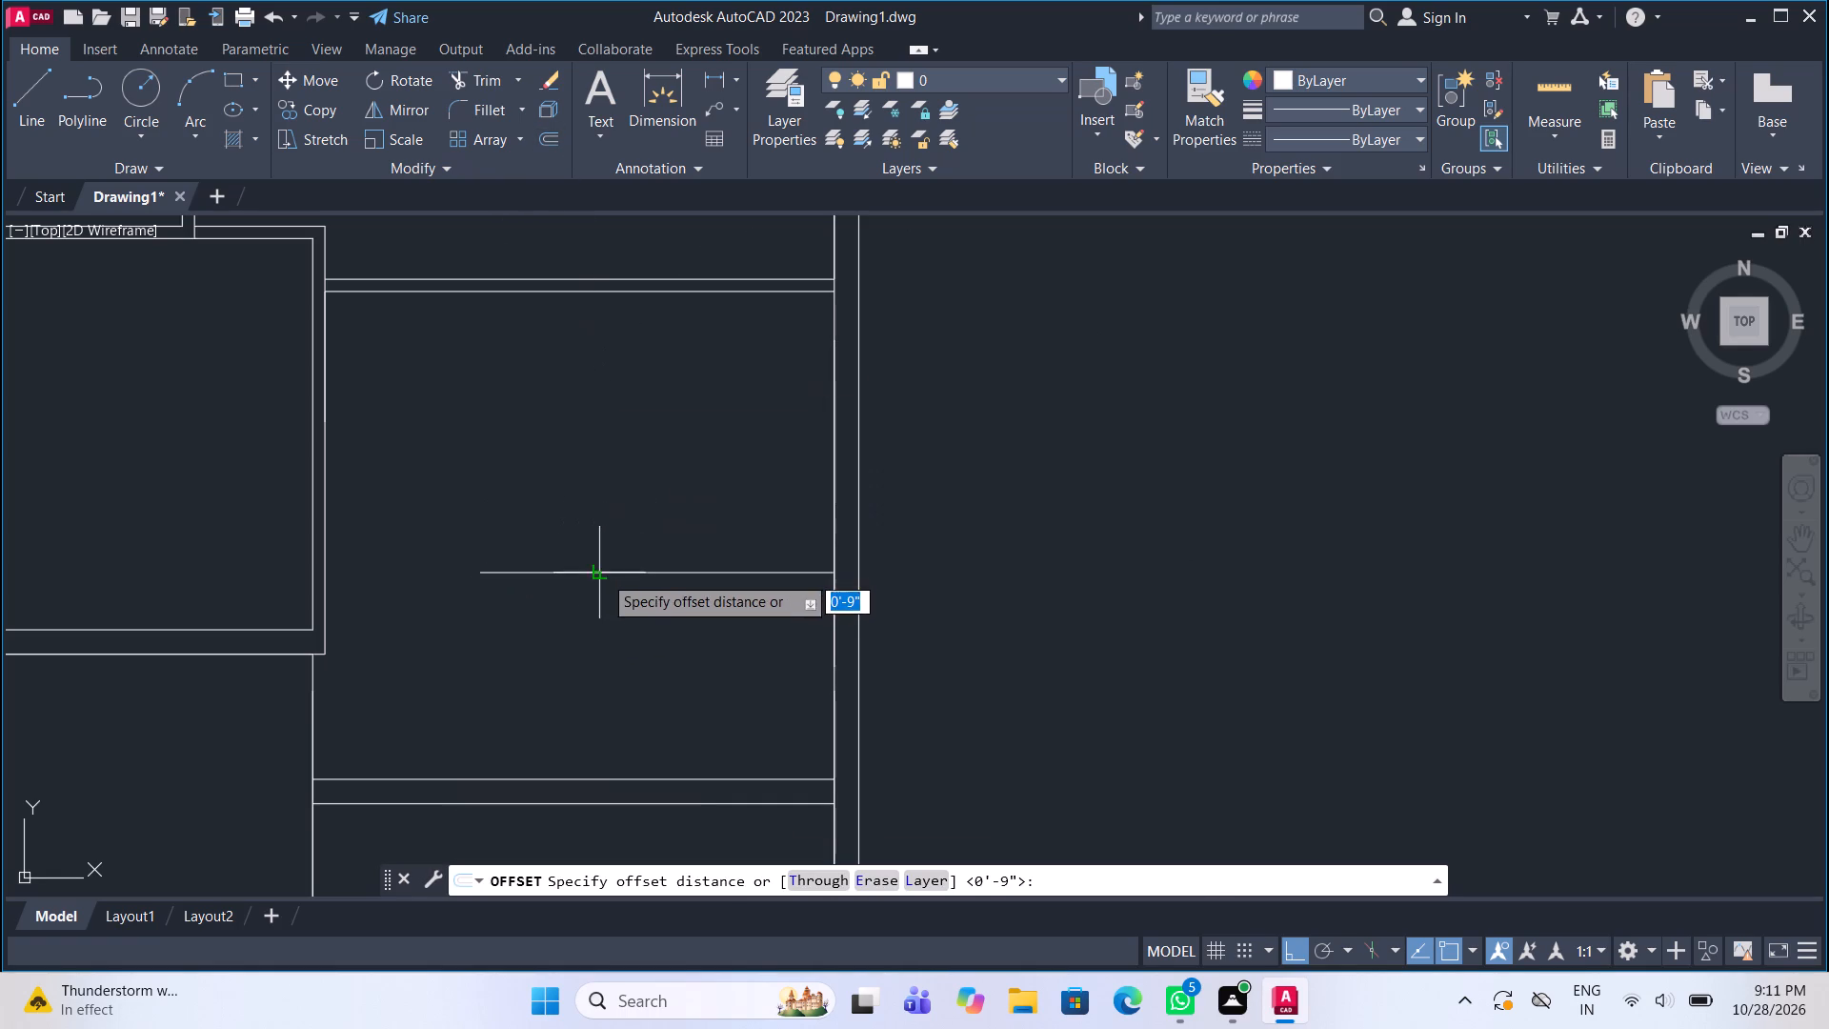
{"action": "left_click", "coordinate": [607, 571]}
{"action": "type", "text": "4.5\""}
{"action": "key", "text": "Return"}
{"action": "left_click", "coordinate": [607, 460]}
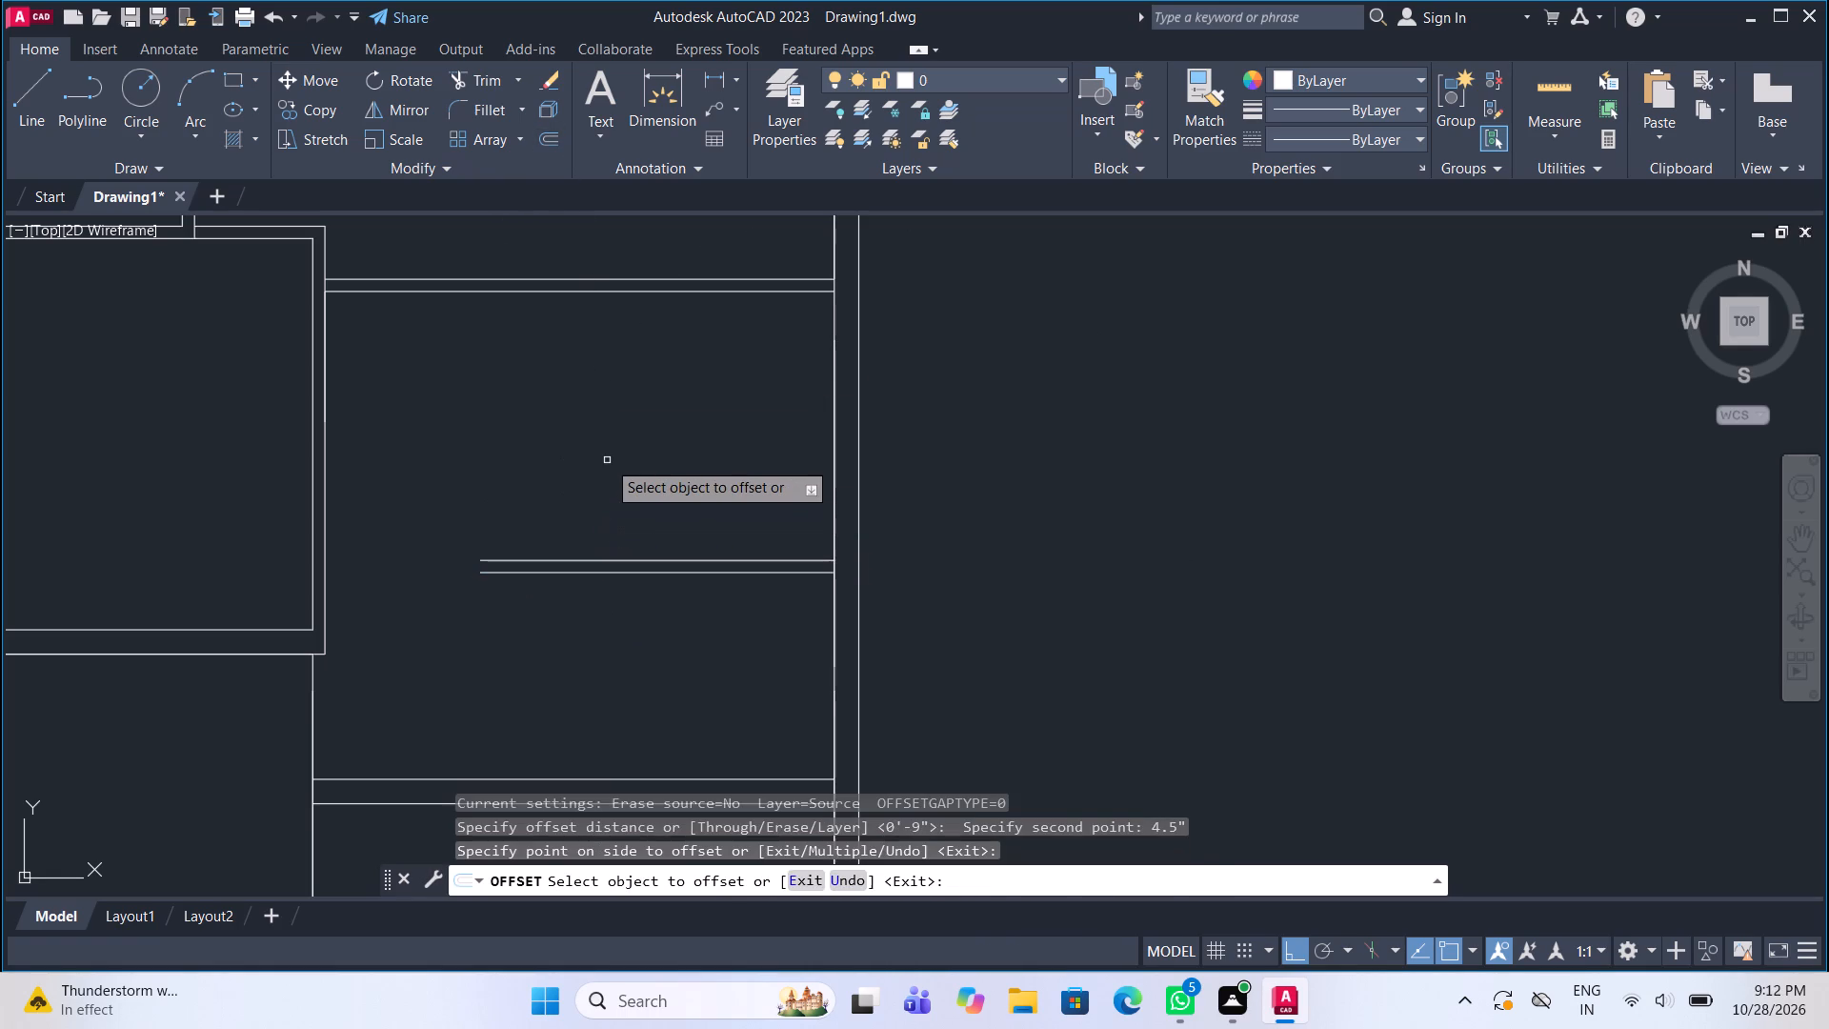
{"action": "key", "text": "Escape"}
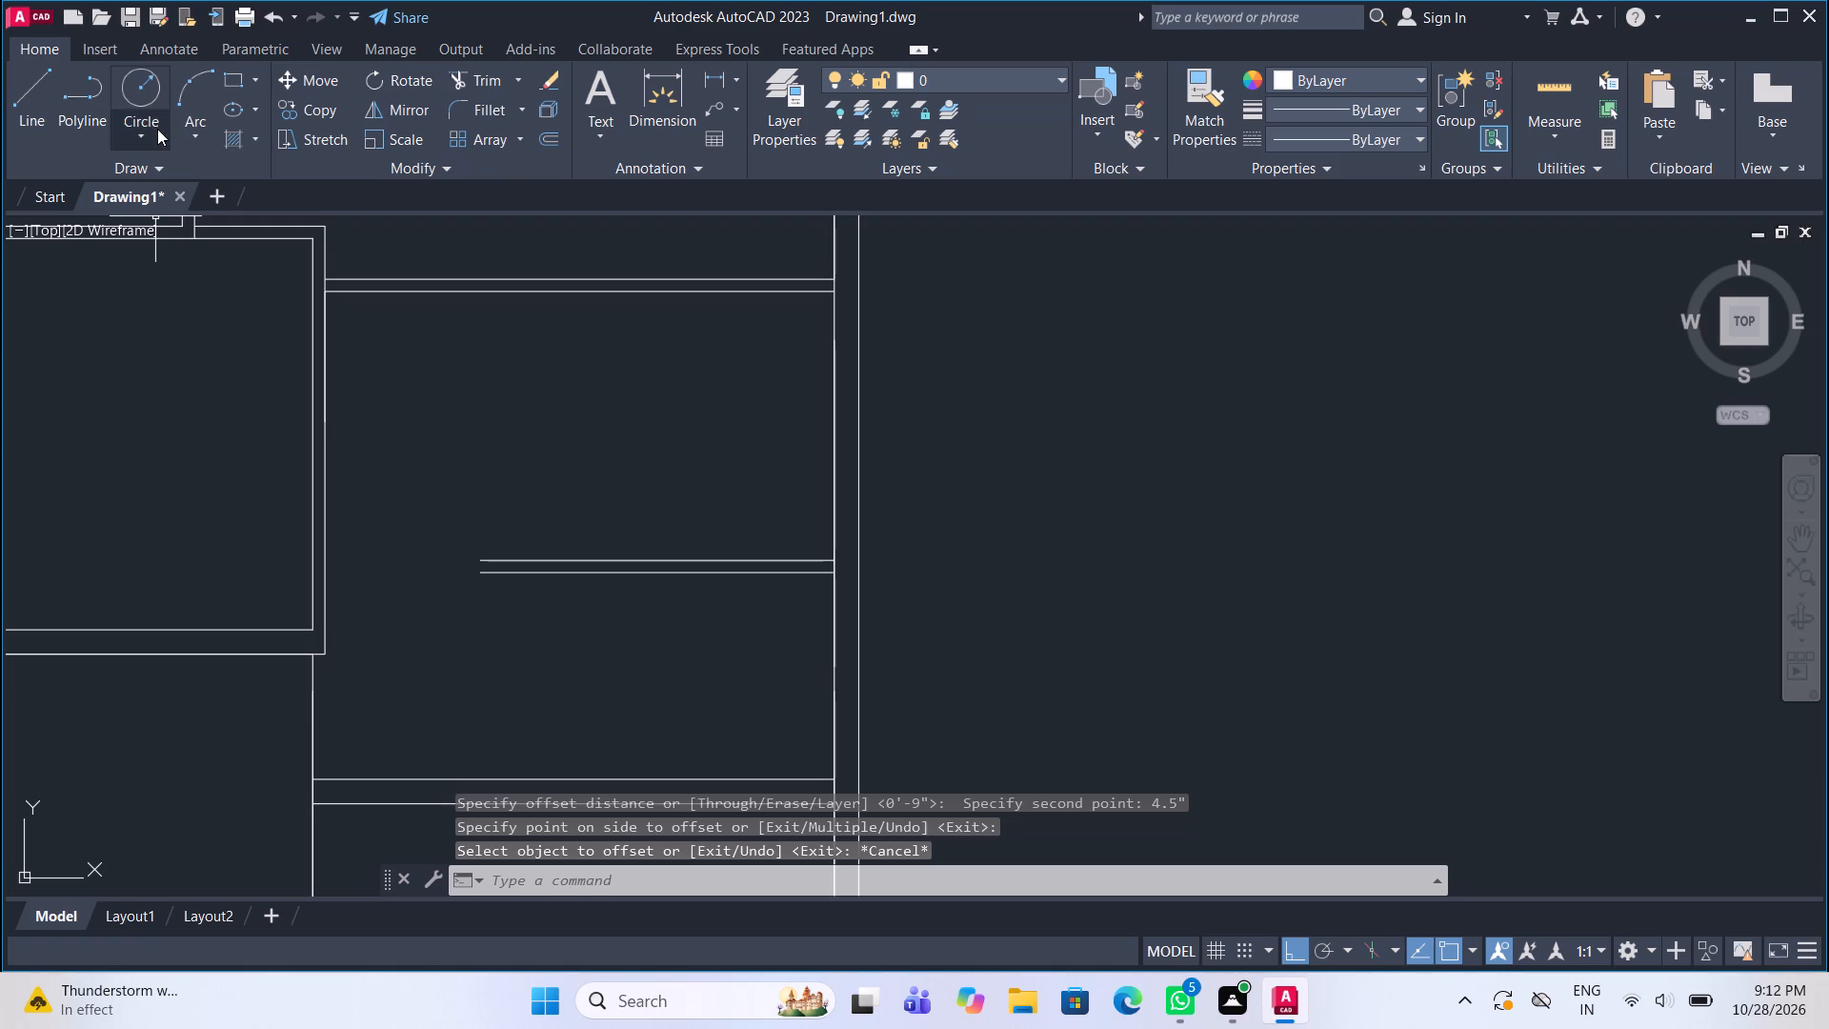
Draw a line along the right inner wall from the upper horizontal partition down to the new 4.5" partition.
{"action": "left_click", "coordinate": [48, 76]}
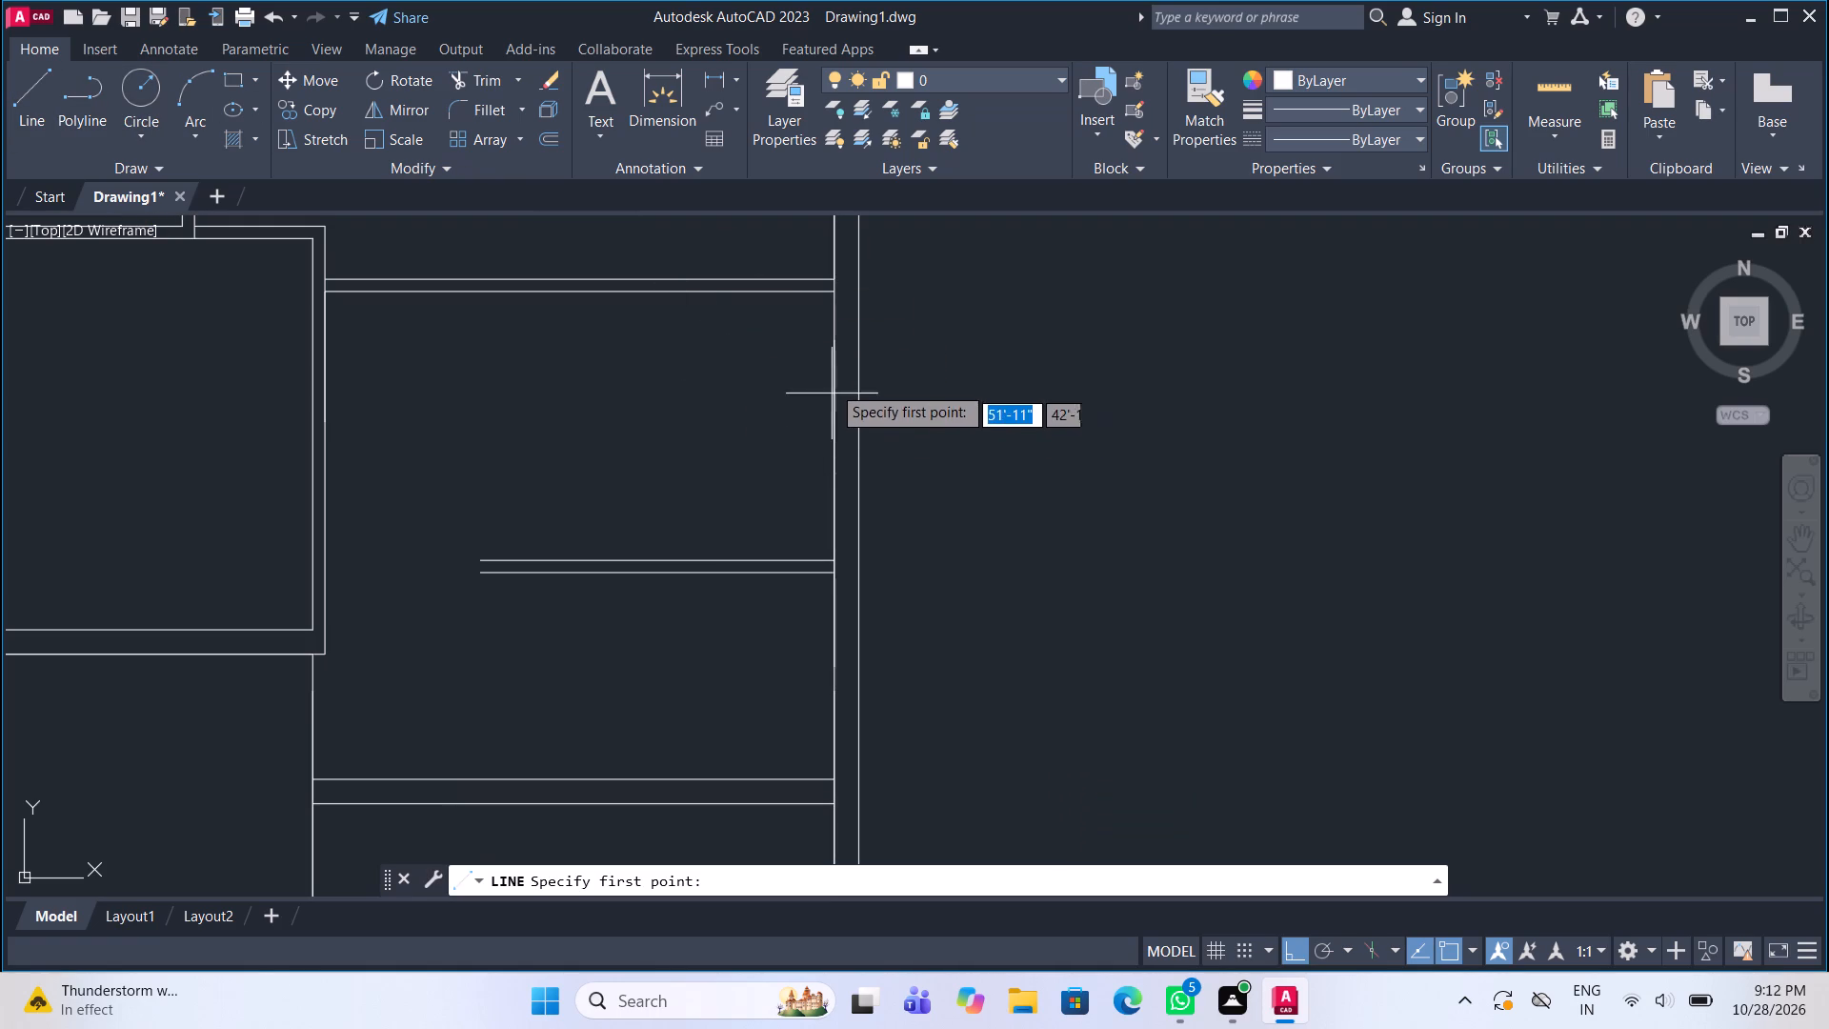
{"action": "left_click", "coordinate": [840, 294]}
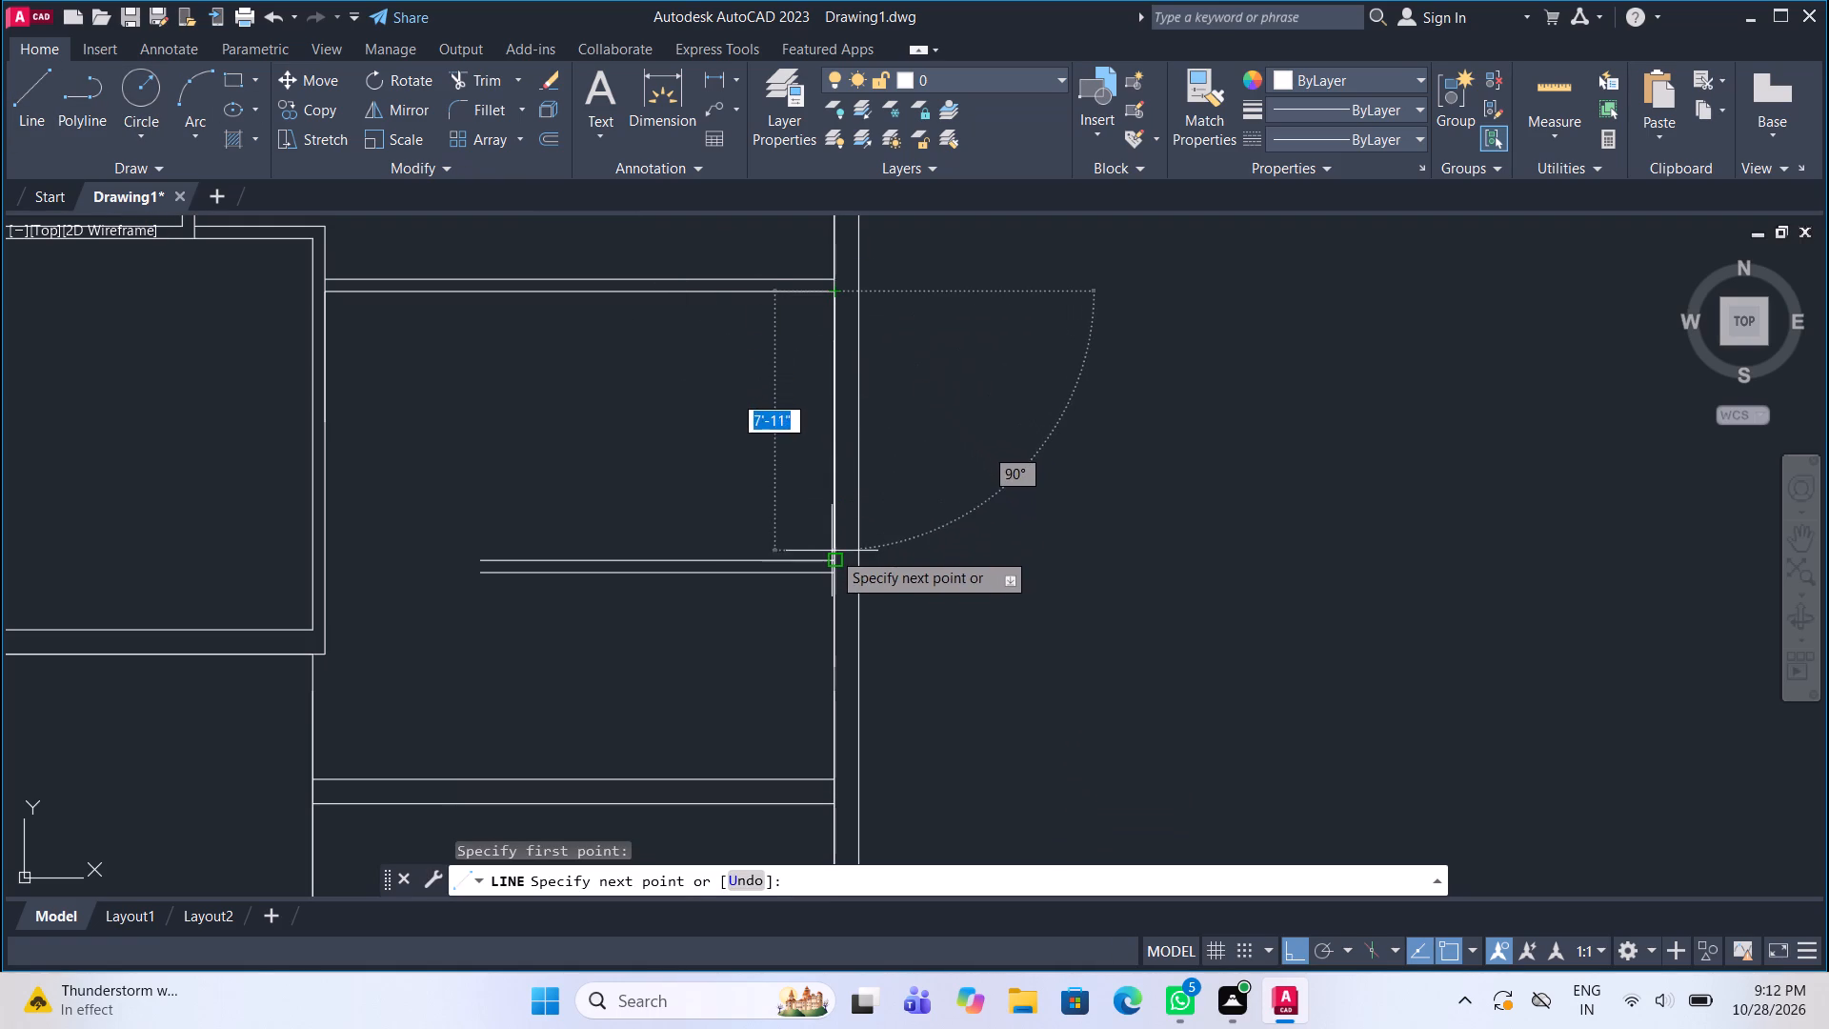
{"action": "left_click", "coordinate": [832, 554]}
{"action": "key", "text": "Escape"}
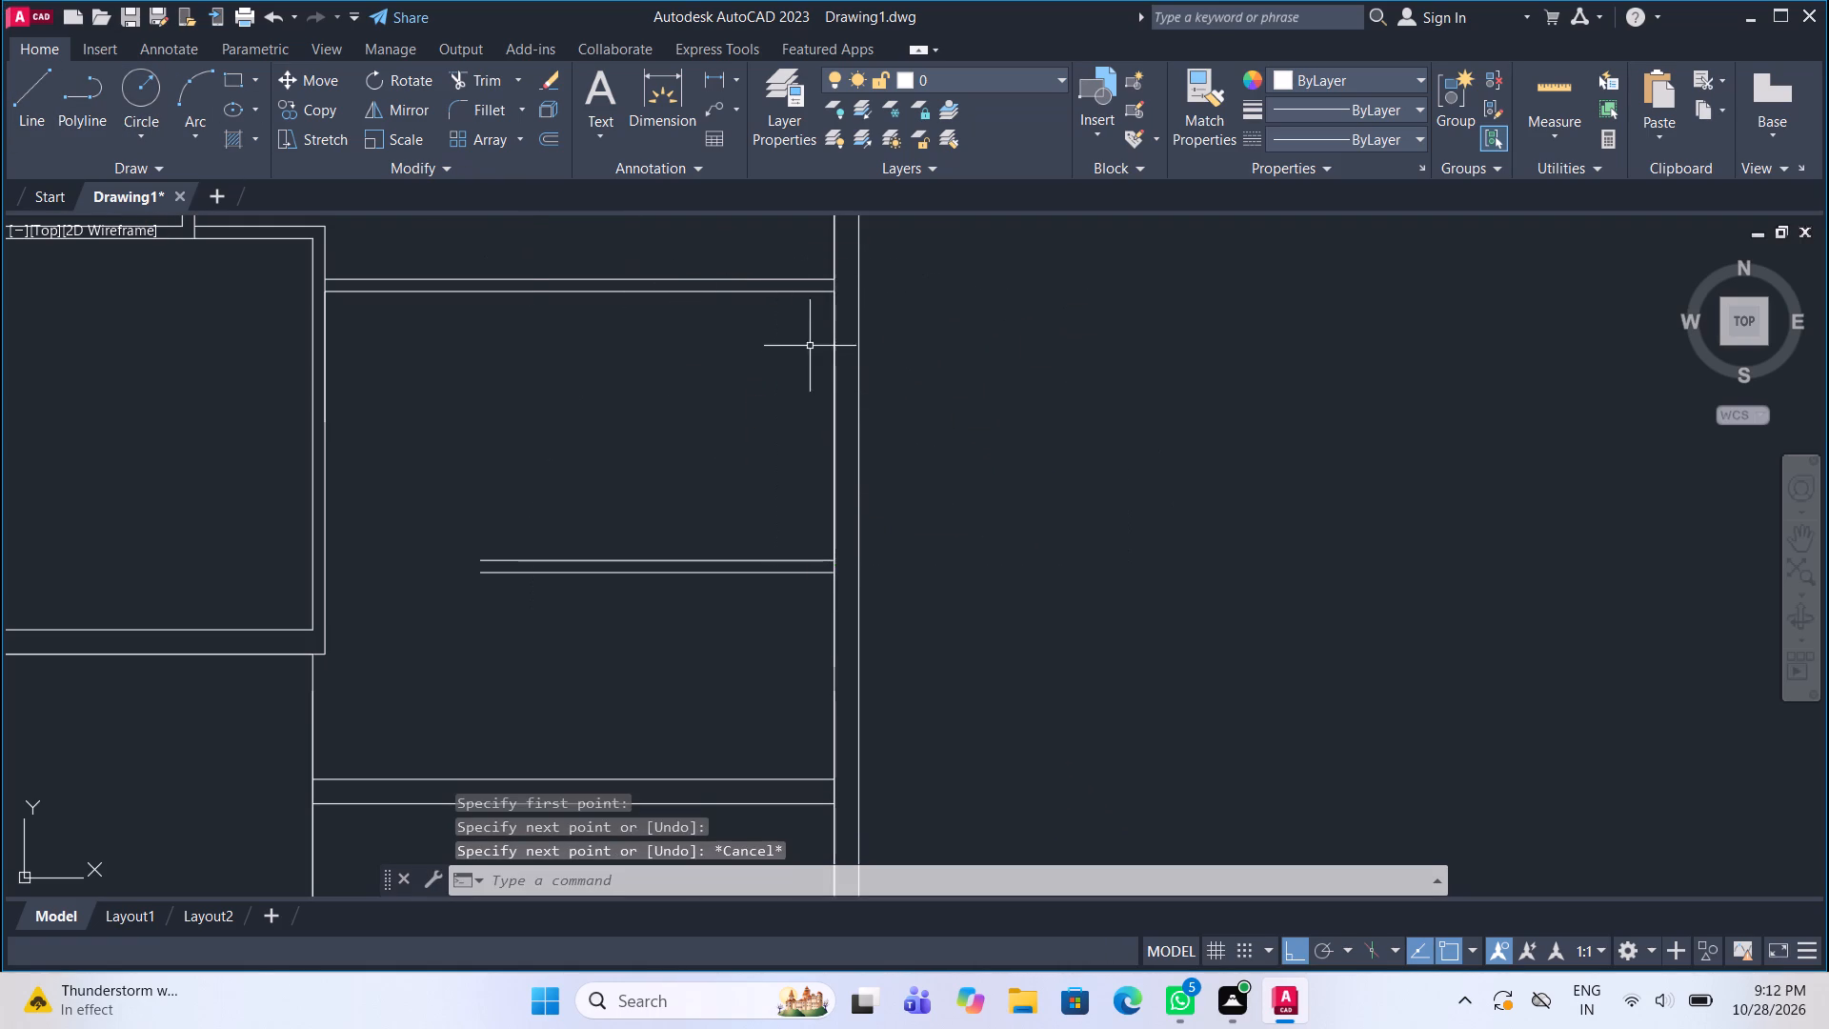
Draw a horizontal line from the midpoint of the new wall line into the room, ending above the 4.5" partition's free end.
{"action": "left_click", "coordinate": [17, 116]}
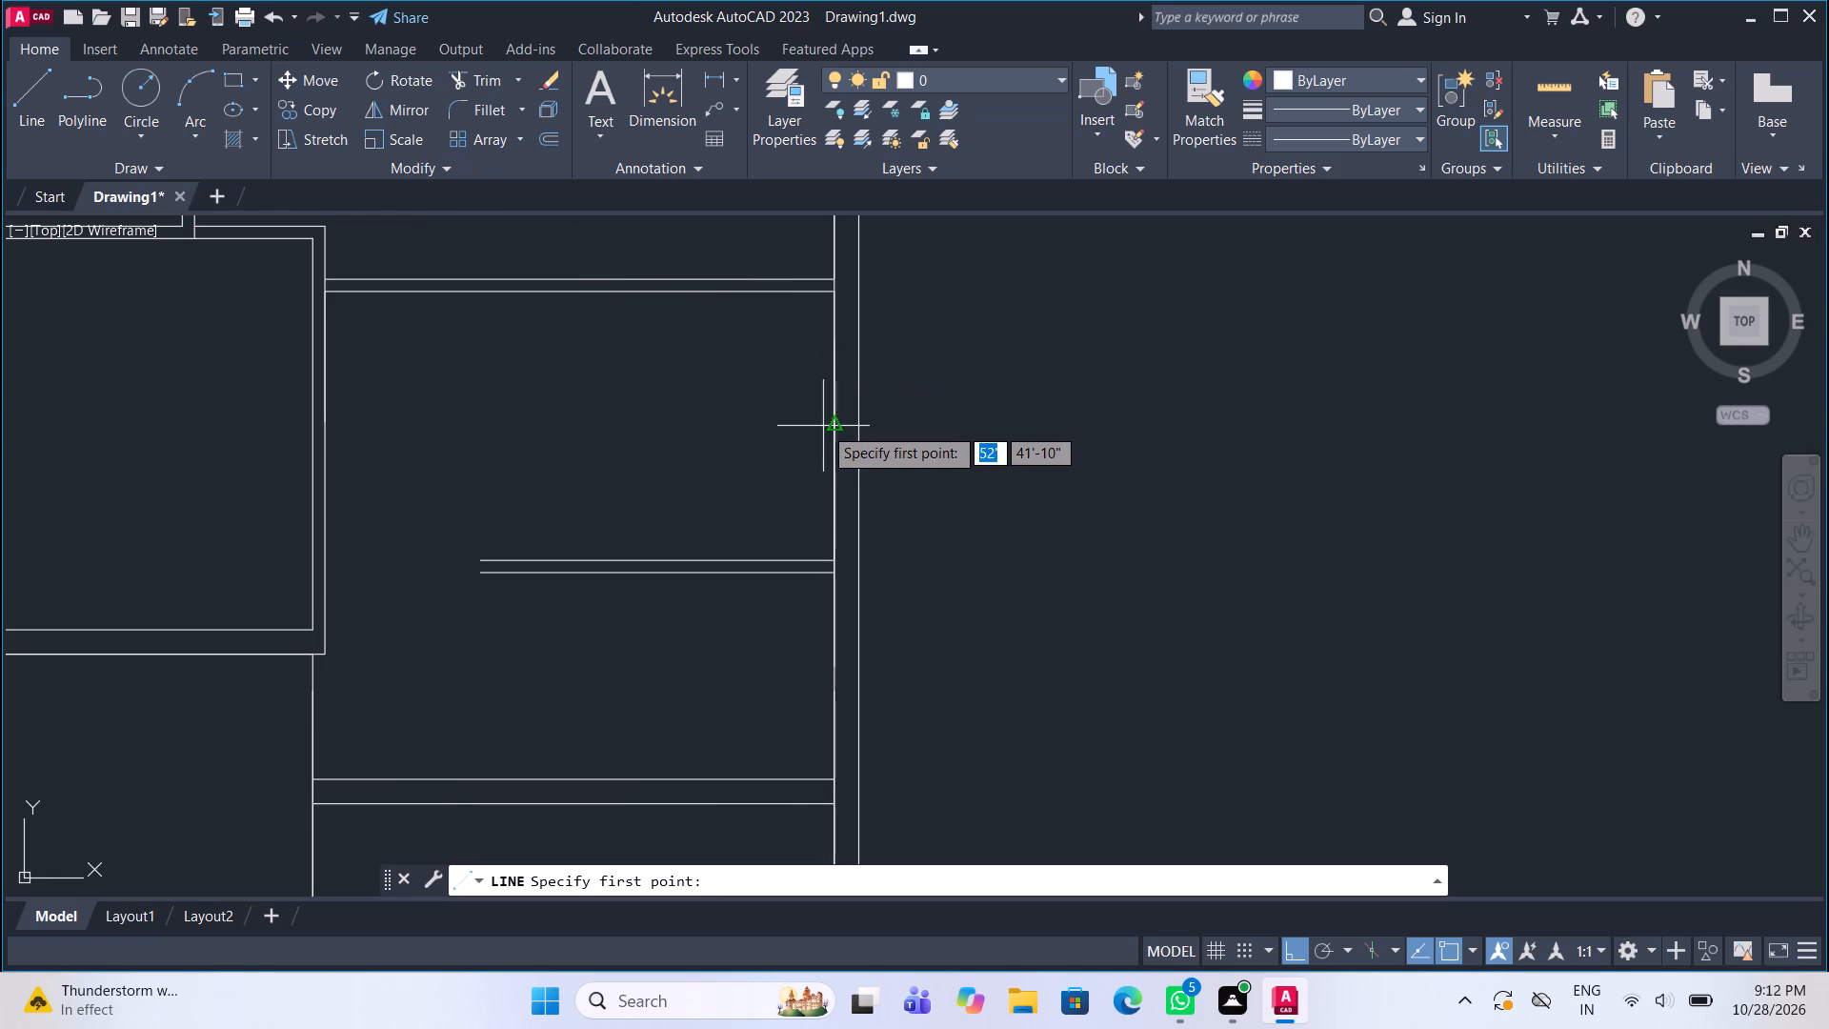
{"action": "left_click", "coordinate": [828, 425]}
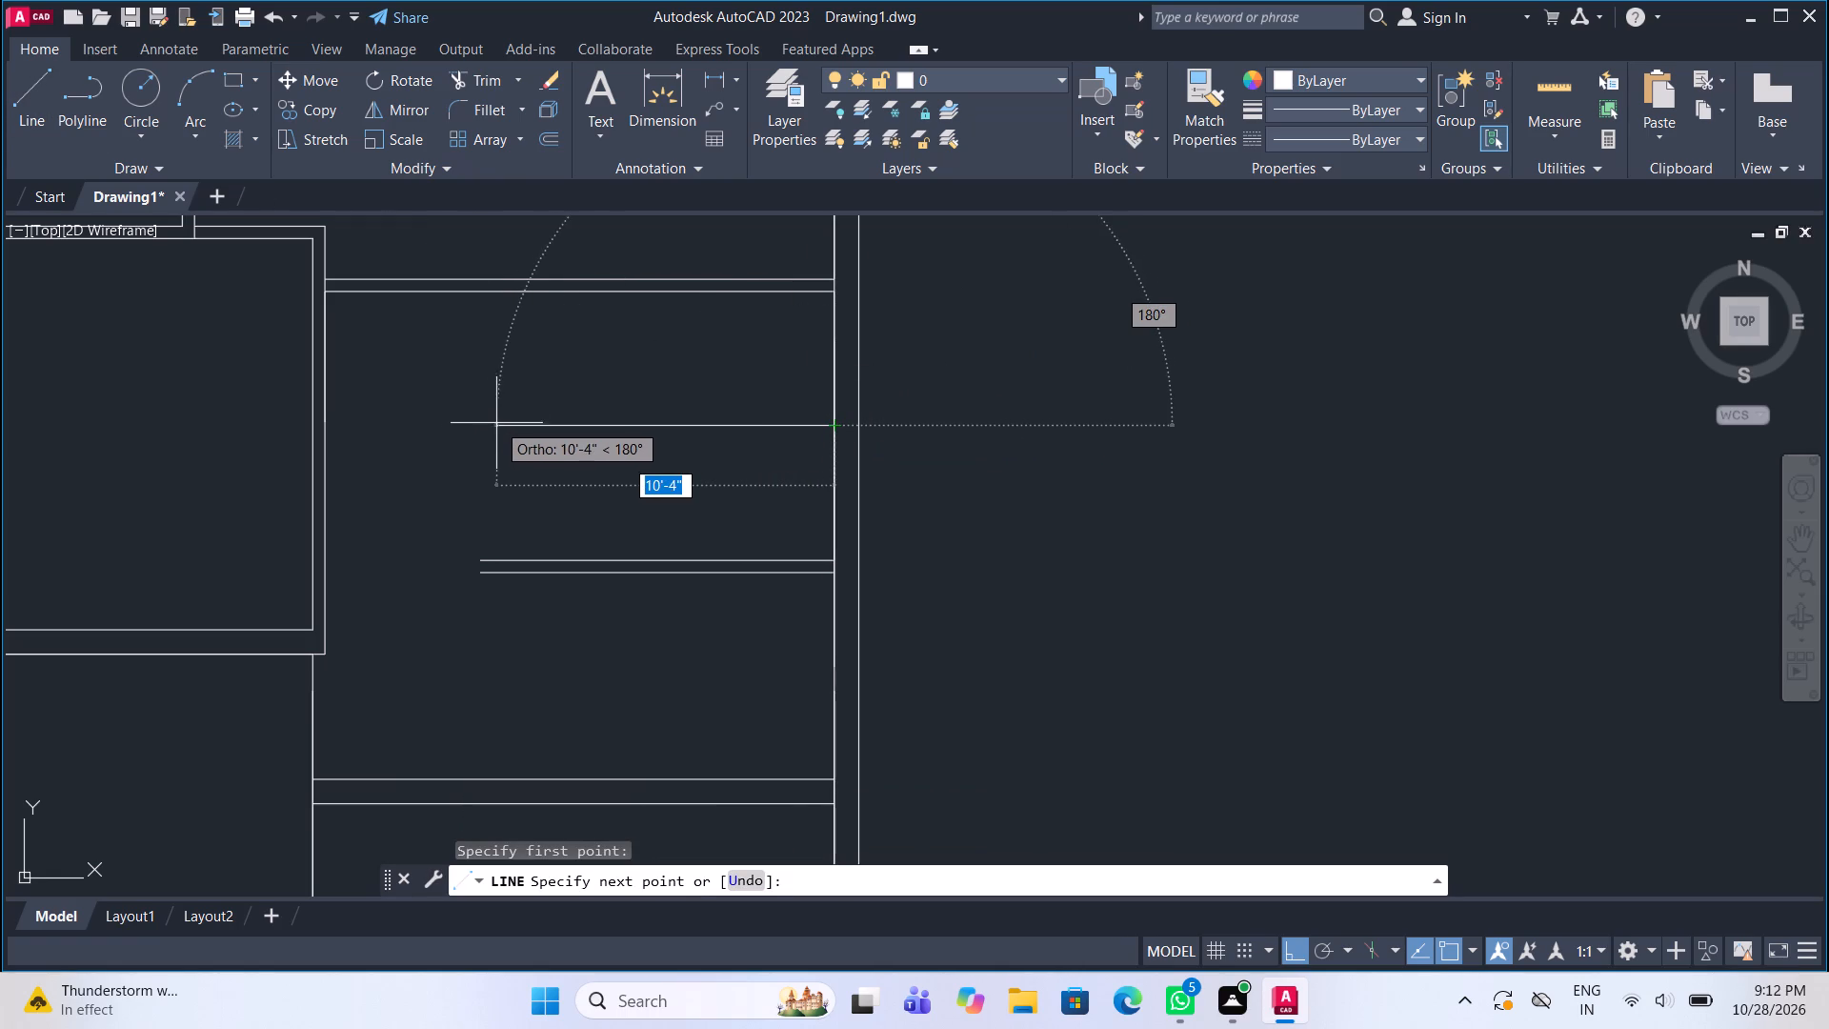
{"action": "left_click", "coordinate": [476, 430]}
{"action": "key", "text": "Escape"}
Offset the horizontal line midway between the two partitions by 2", once upward and once downward.
{"action": "left_click_drag", "start_coordinate": [603, 448], "coordinate": [595, 439]}
{"action": "left_click", "coordinate": [564, 414]}
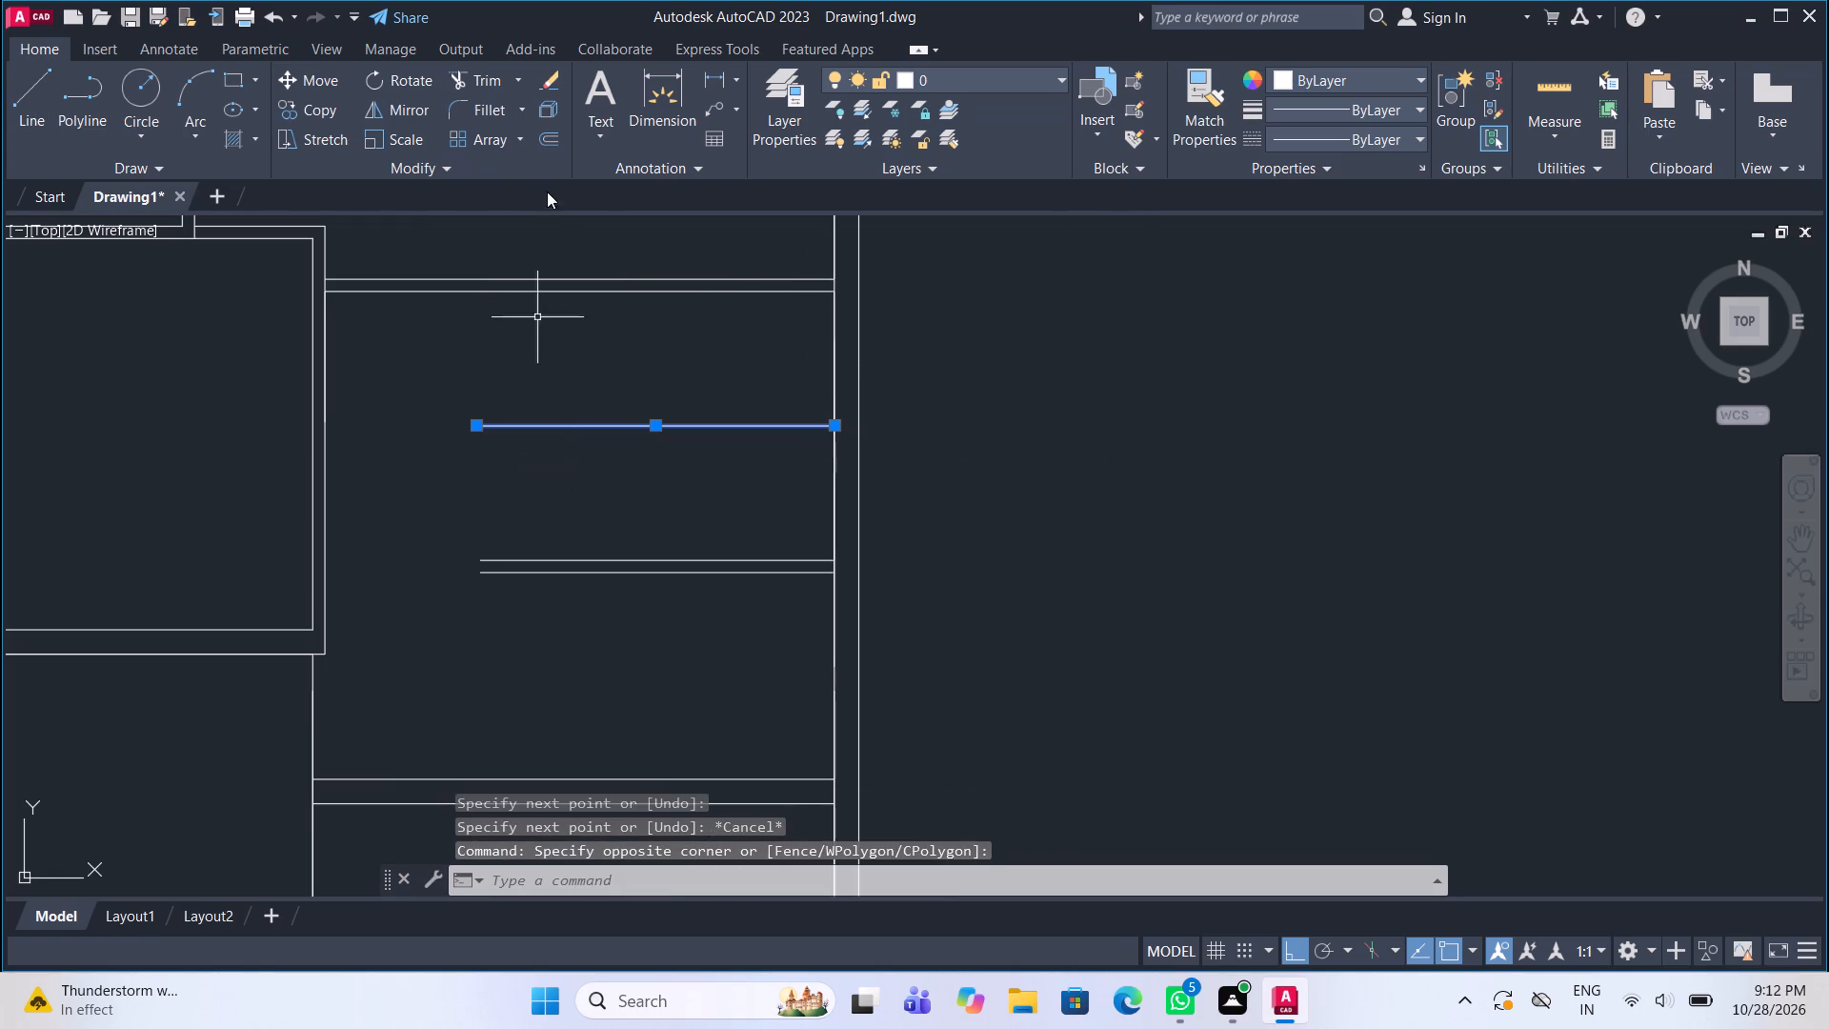
{"action": "left_click", "coordinate": [552, 136]}
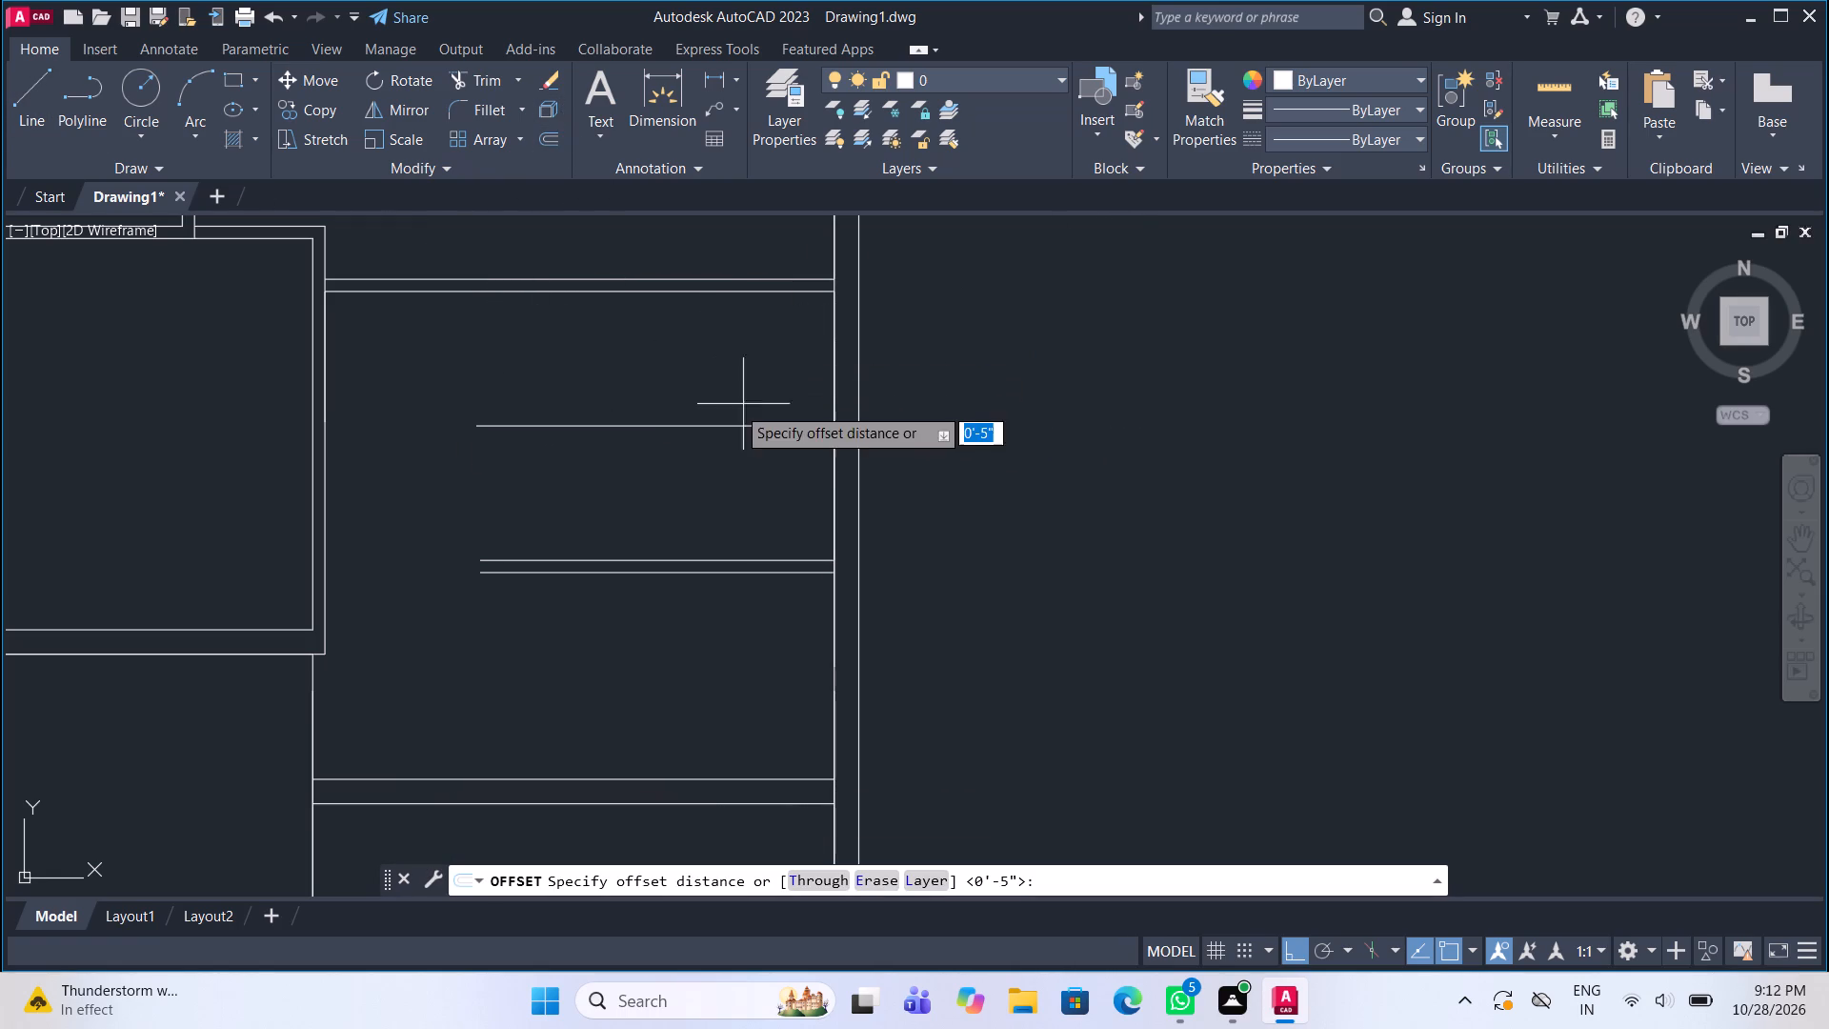
{"action": "left_click", "coordinate": [669, 425]}
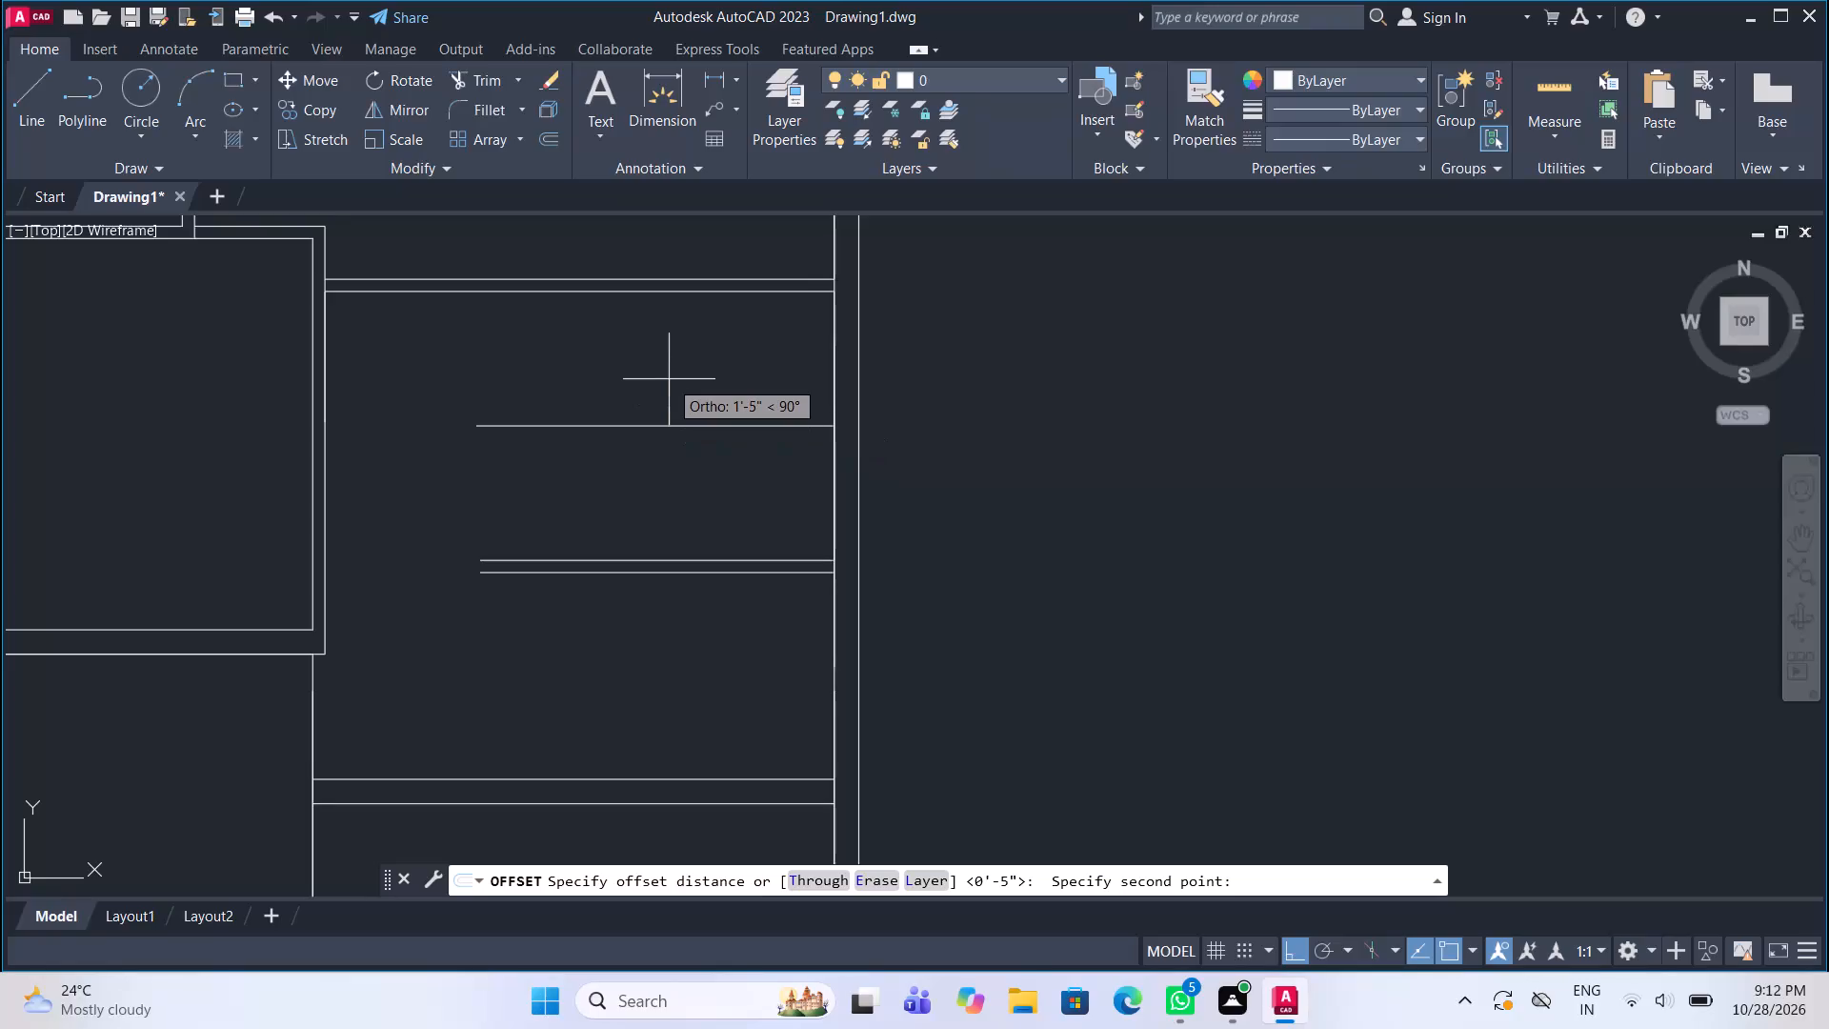
{"action": "key", "text": "2"}
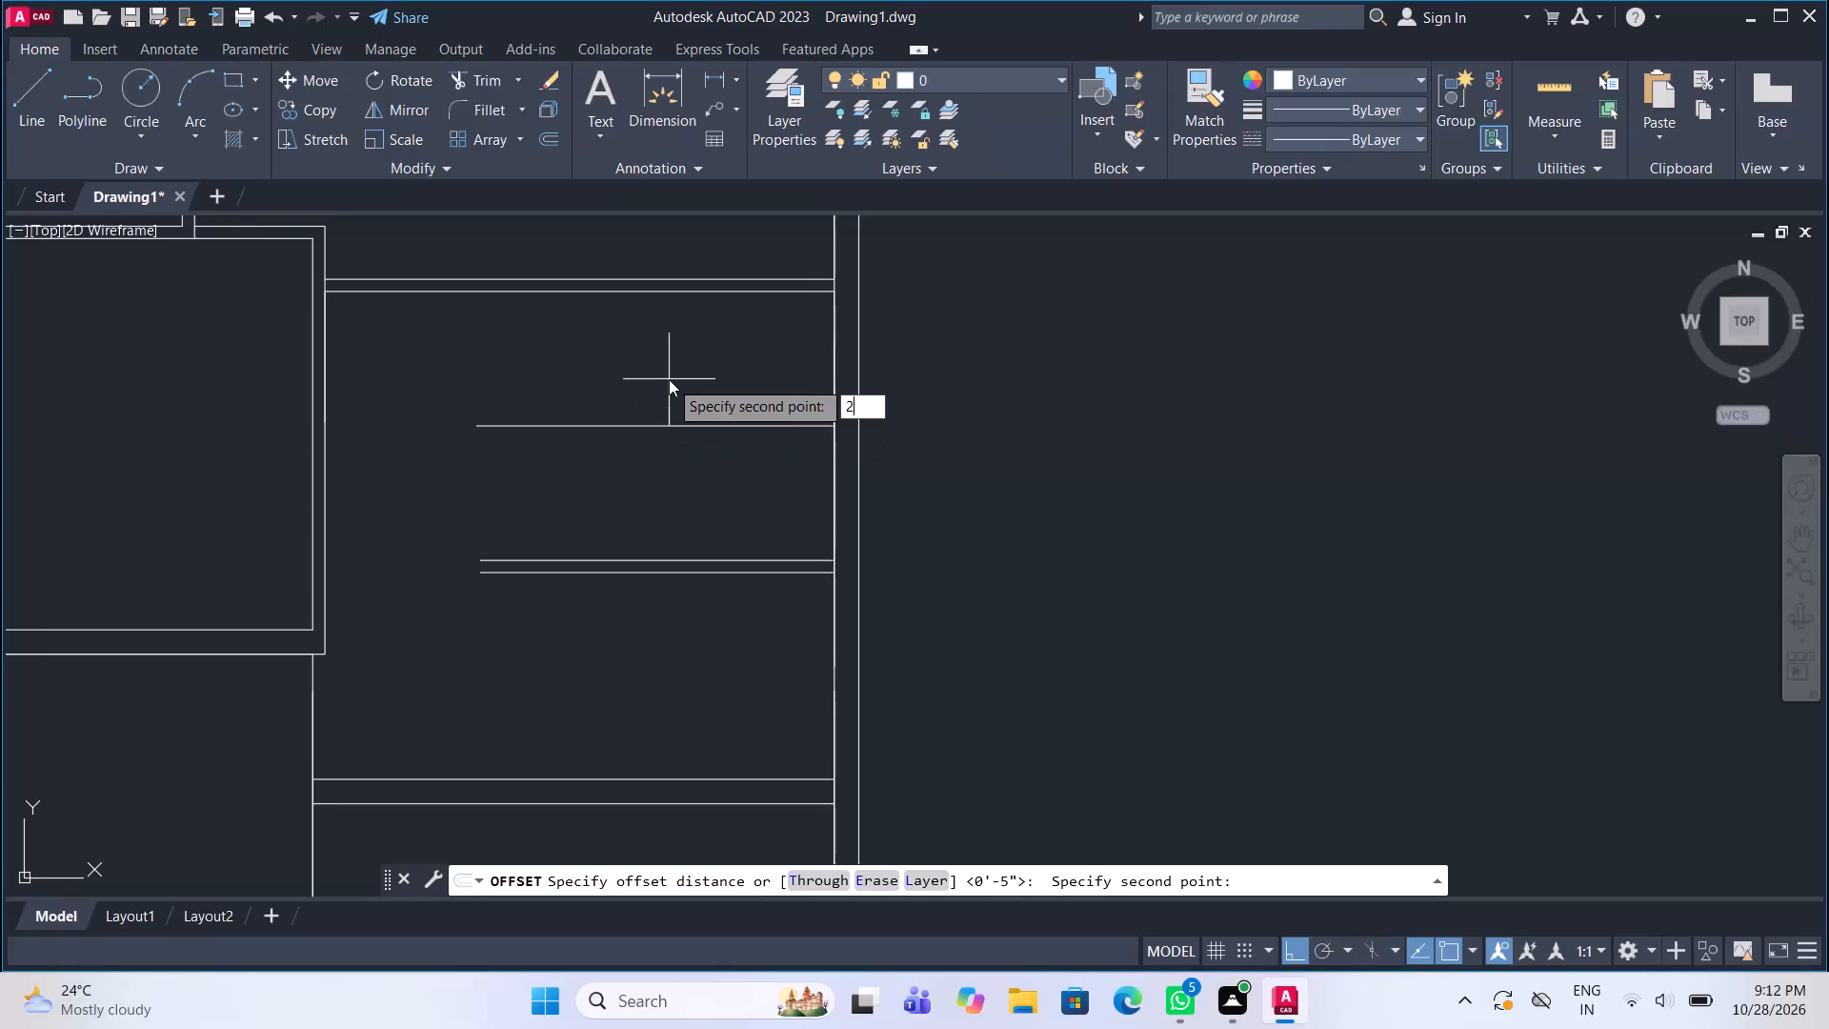
{"action": "key", "text": "shift+quotedbl"}
{"action": "key", "text": "Return"}
{"action": "left_click", "coordinate": [663, 352]}
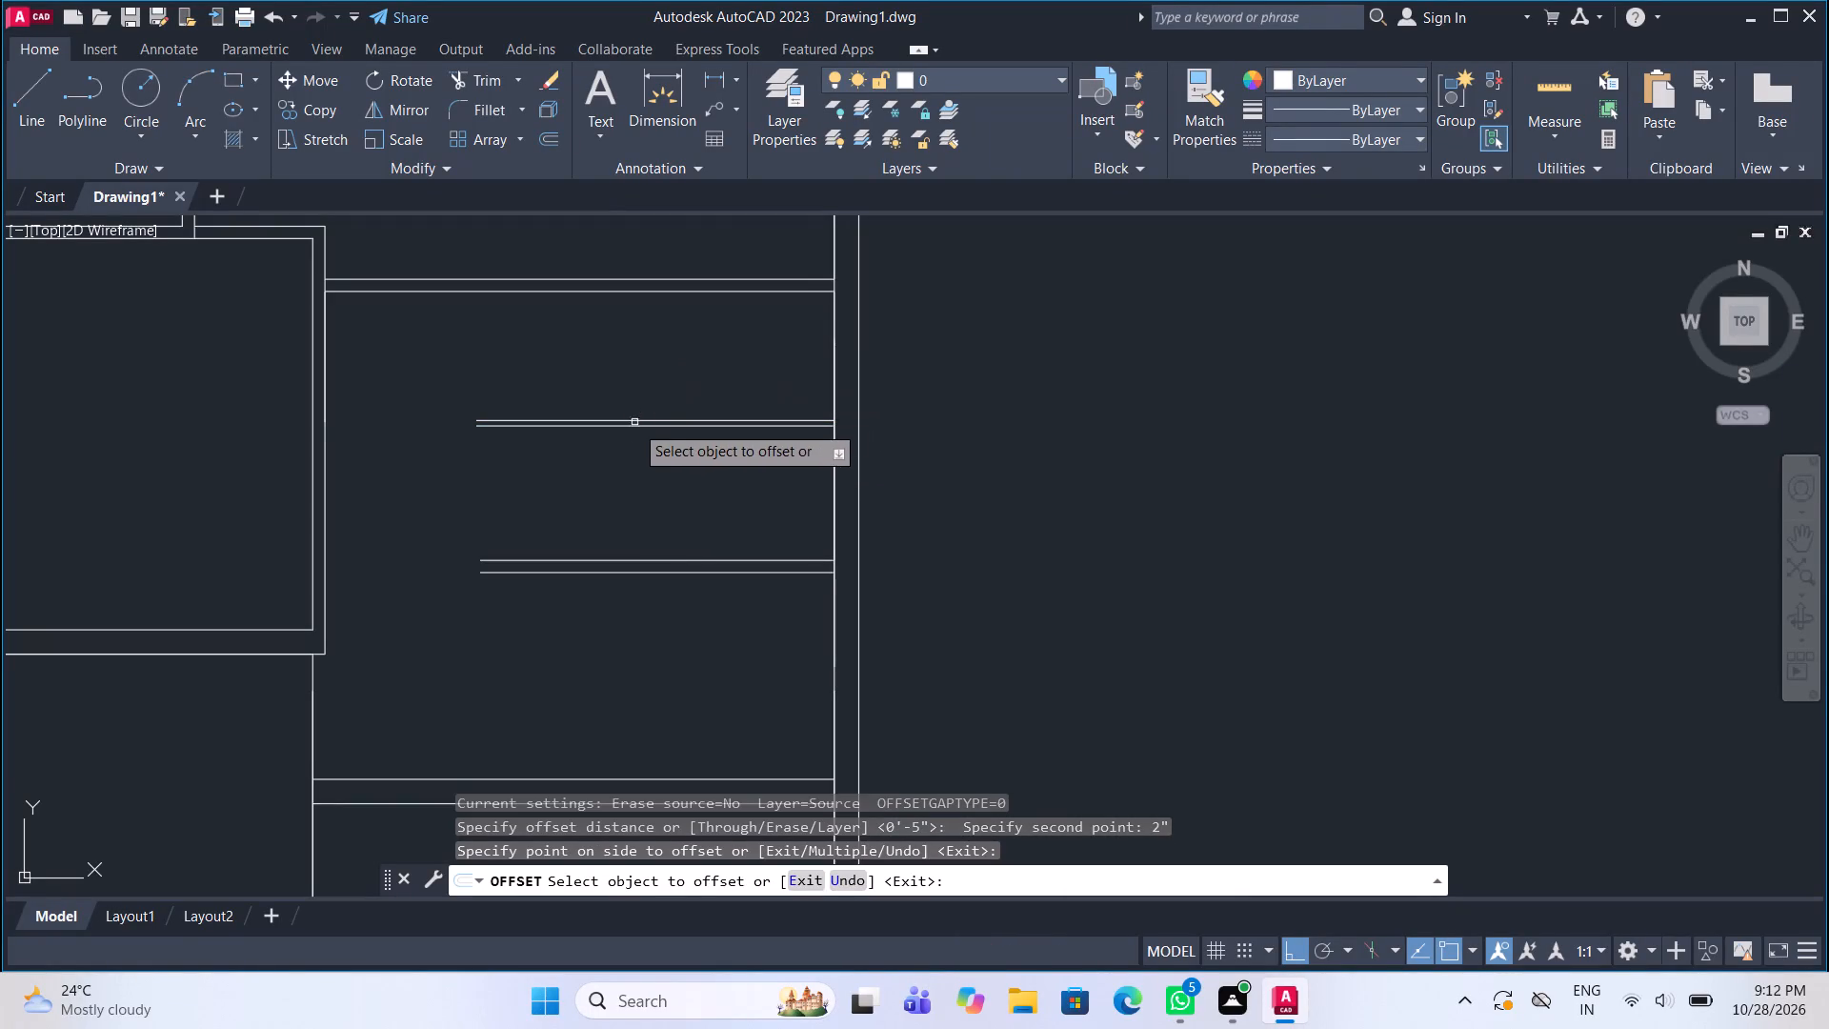
{"action": "left_click", "coordinate": [633, 430]}
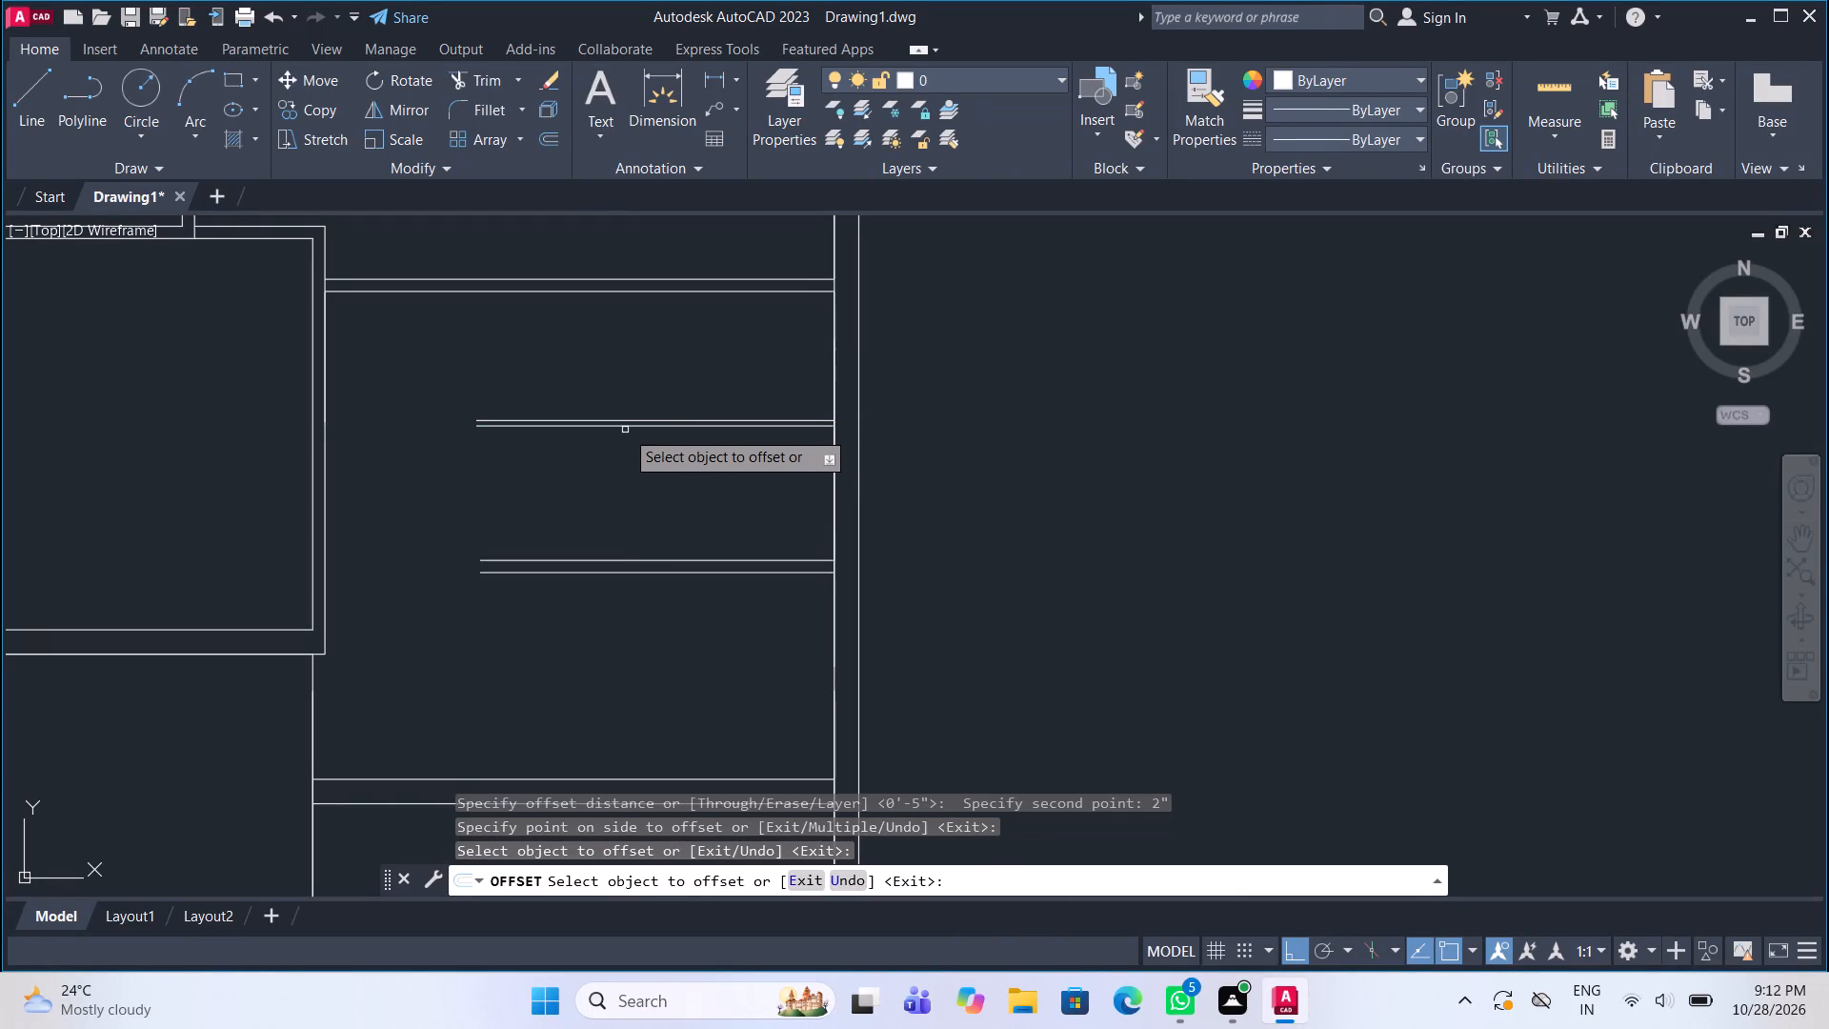
{"action": "left_click", "coordinate": [625, 430]}
{"action": "left_click", "coordinate": [617, 427]}
{"action": "left_click", "coordinate": [620, 448]}
{"action": "key", "text": "Escape"}
Delete the original centre line between the two offset lines.
{"action": "scroll", "coordinate": [619, 427], "scroll_direction": "up", "scroll_amount": 1}
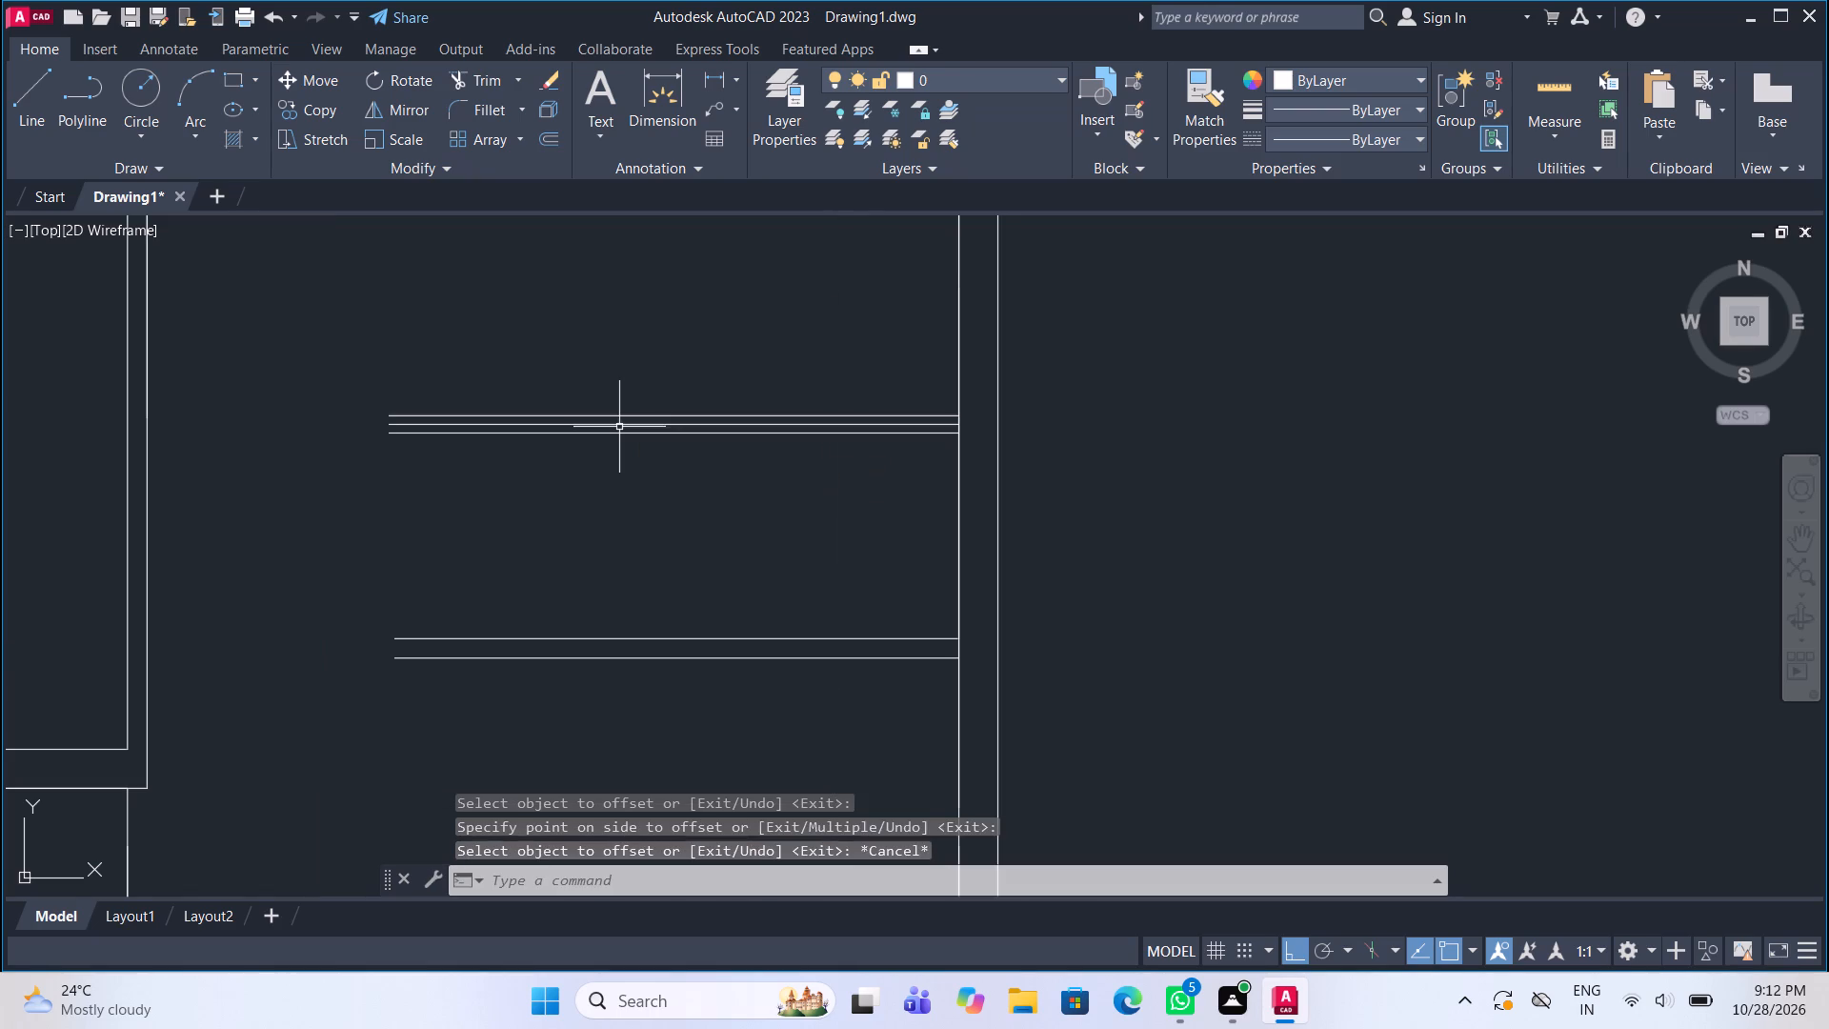
{"action": "left_click", "coordinate": [619, 427]}
{"action": "key", "text": "Delete"}
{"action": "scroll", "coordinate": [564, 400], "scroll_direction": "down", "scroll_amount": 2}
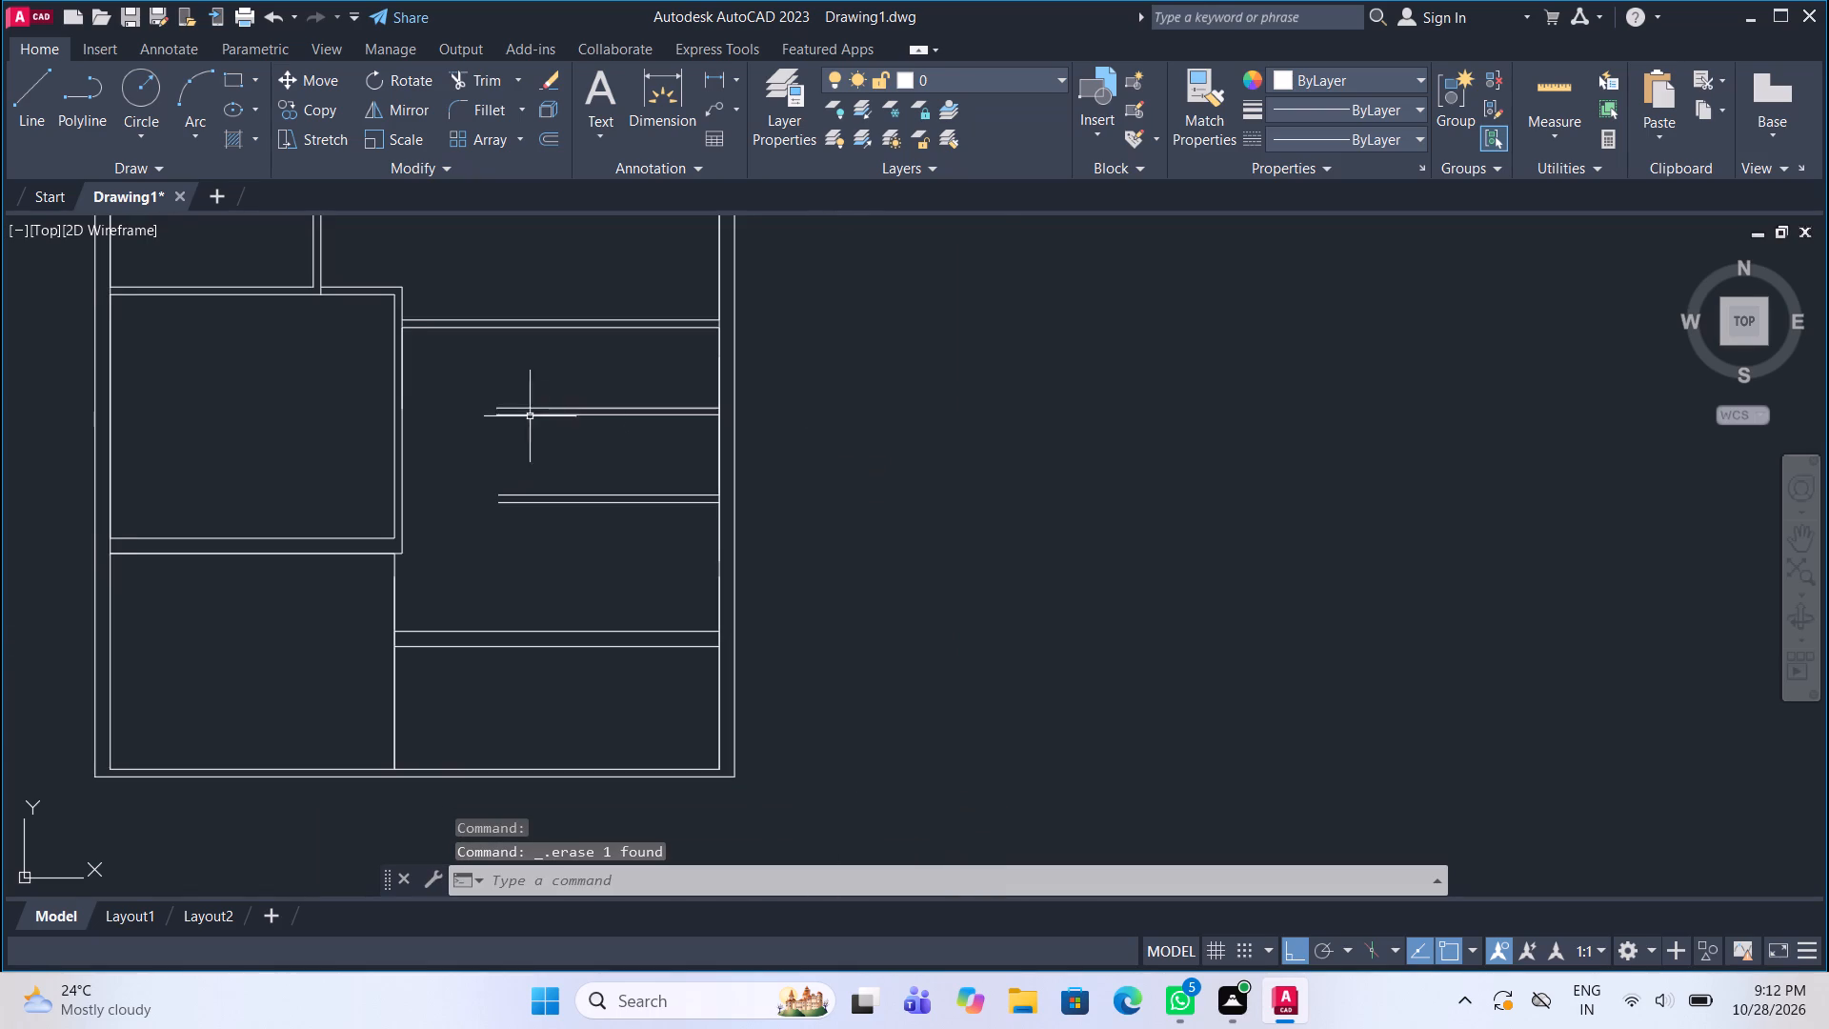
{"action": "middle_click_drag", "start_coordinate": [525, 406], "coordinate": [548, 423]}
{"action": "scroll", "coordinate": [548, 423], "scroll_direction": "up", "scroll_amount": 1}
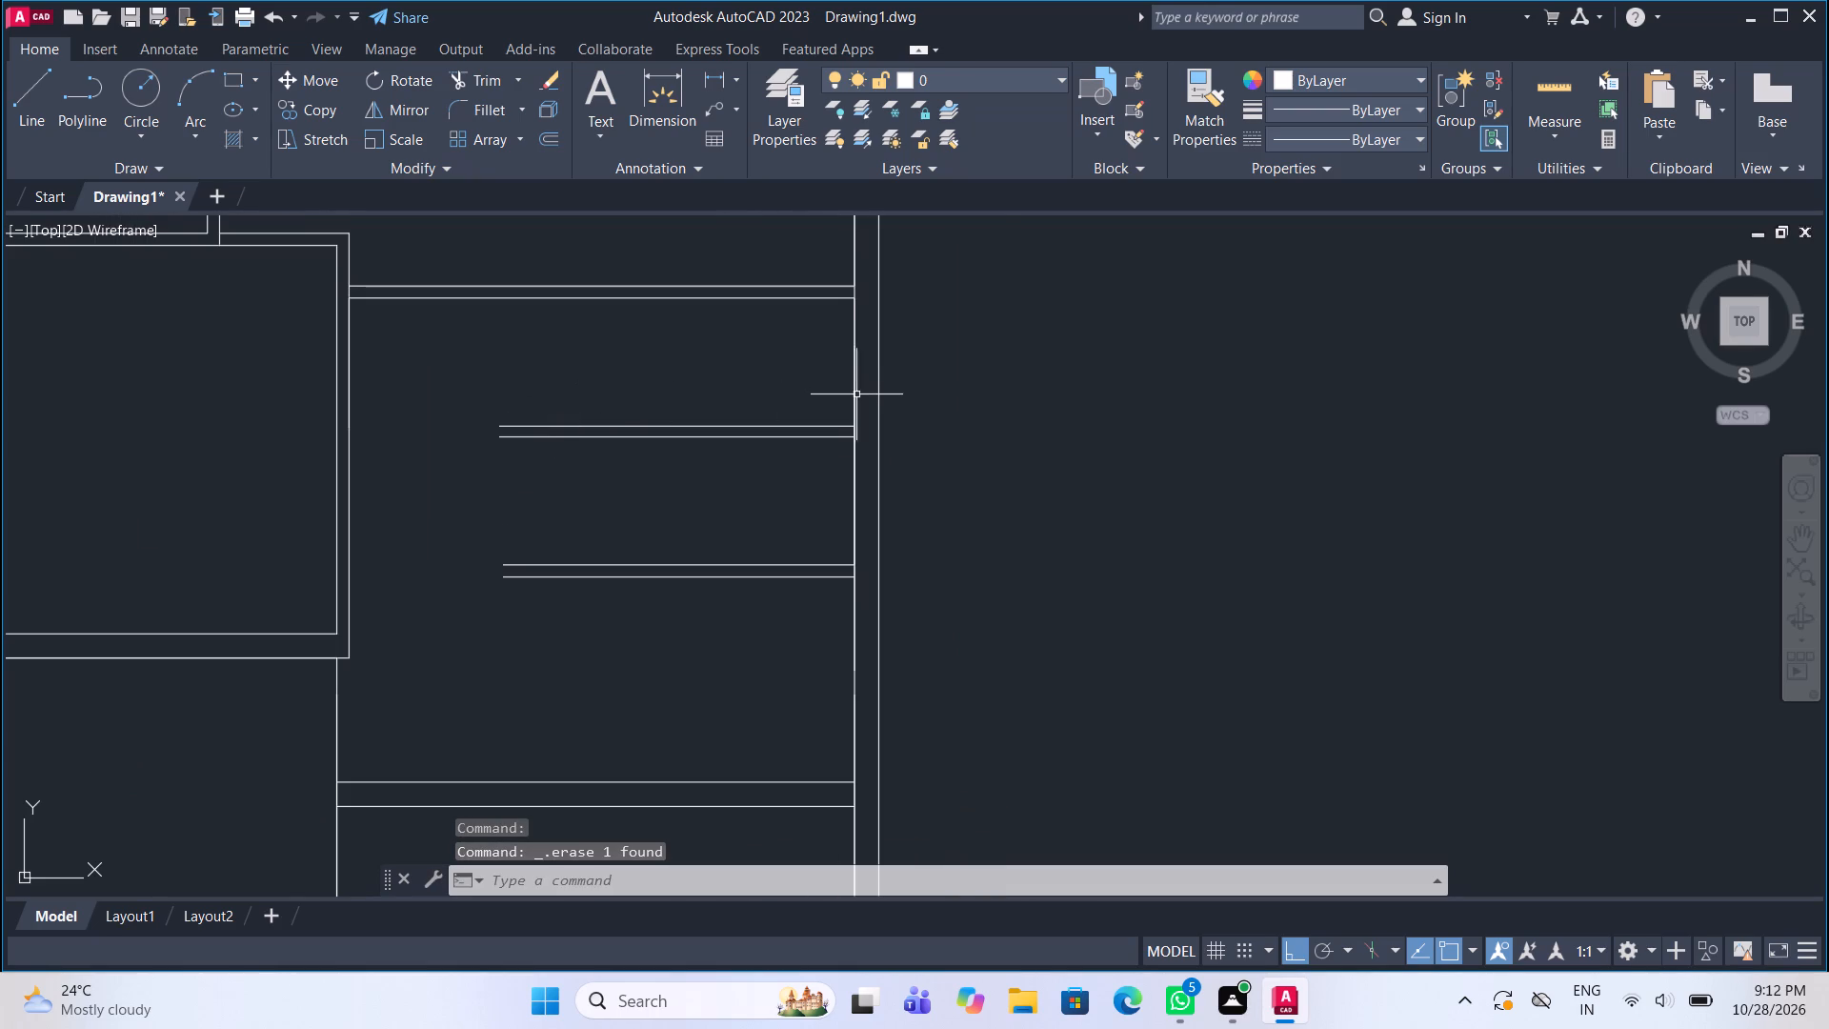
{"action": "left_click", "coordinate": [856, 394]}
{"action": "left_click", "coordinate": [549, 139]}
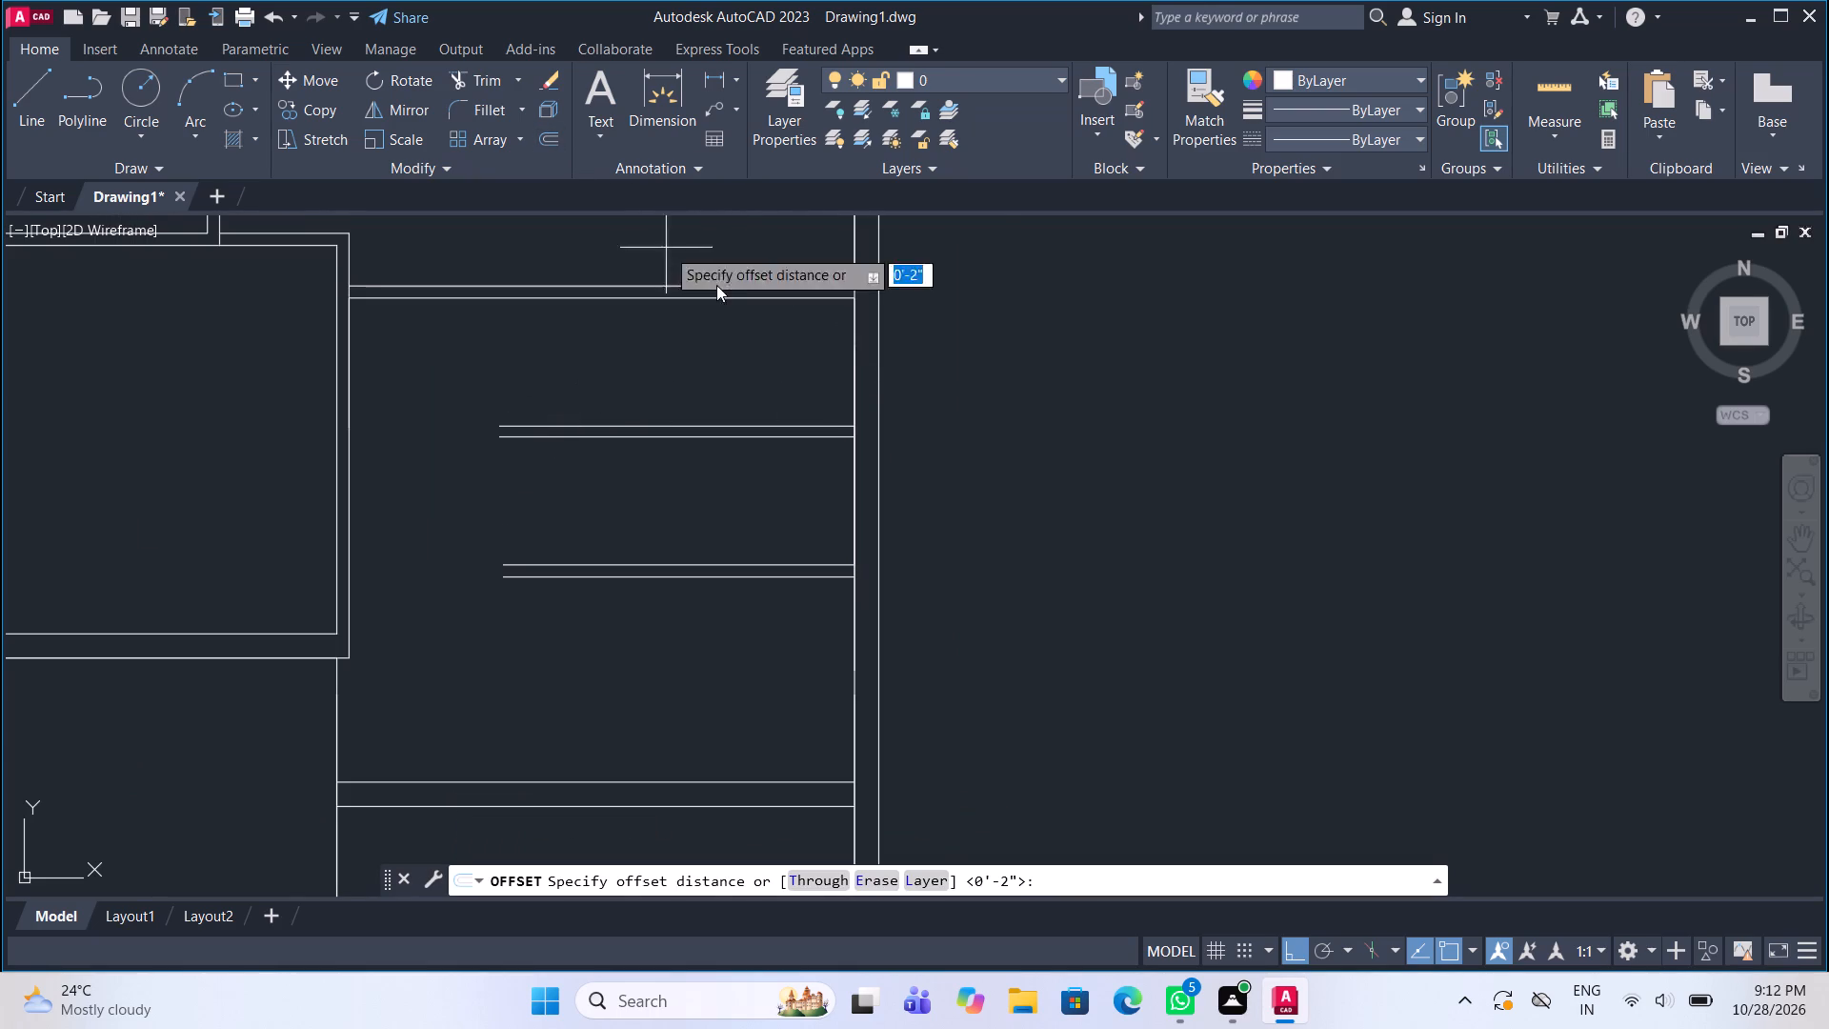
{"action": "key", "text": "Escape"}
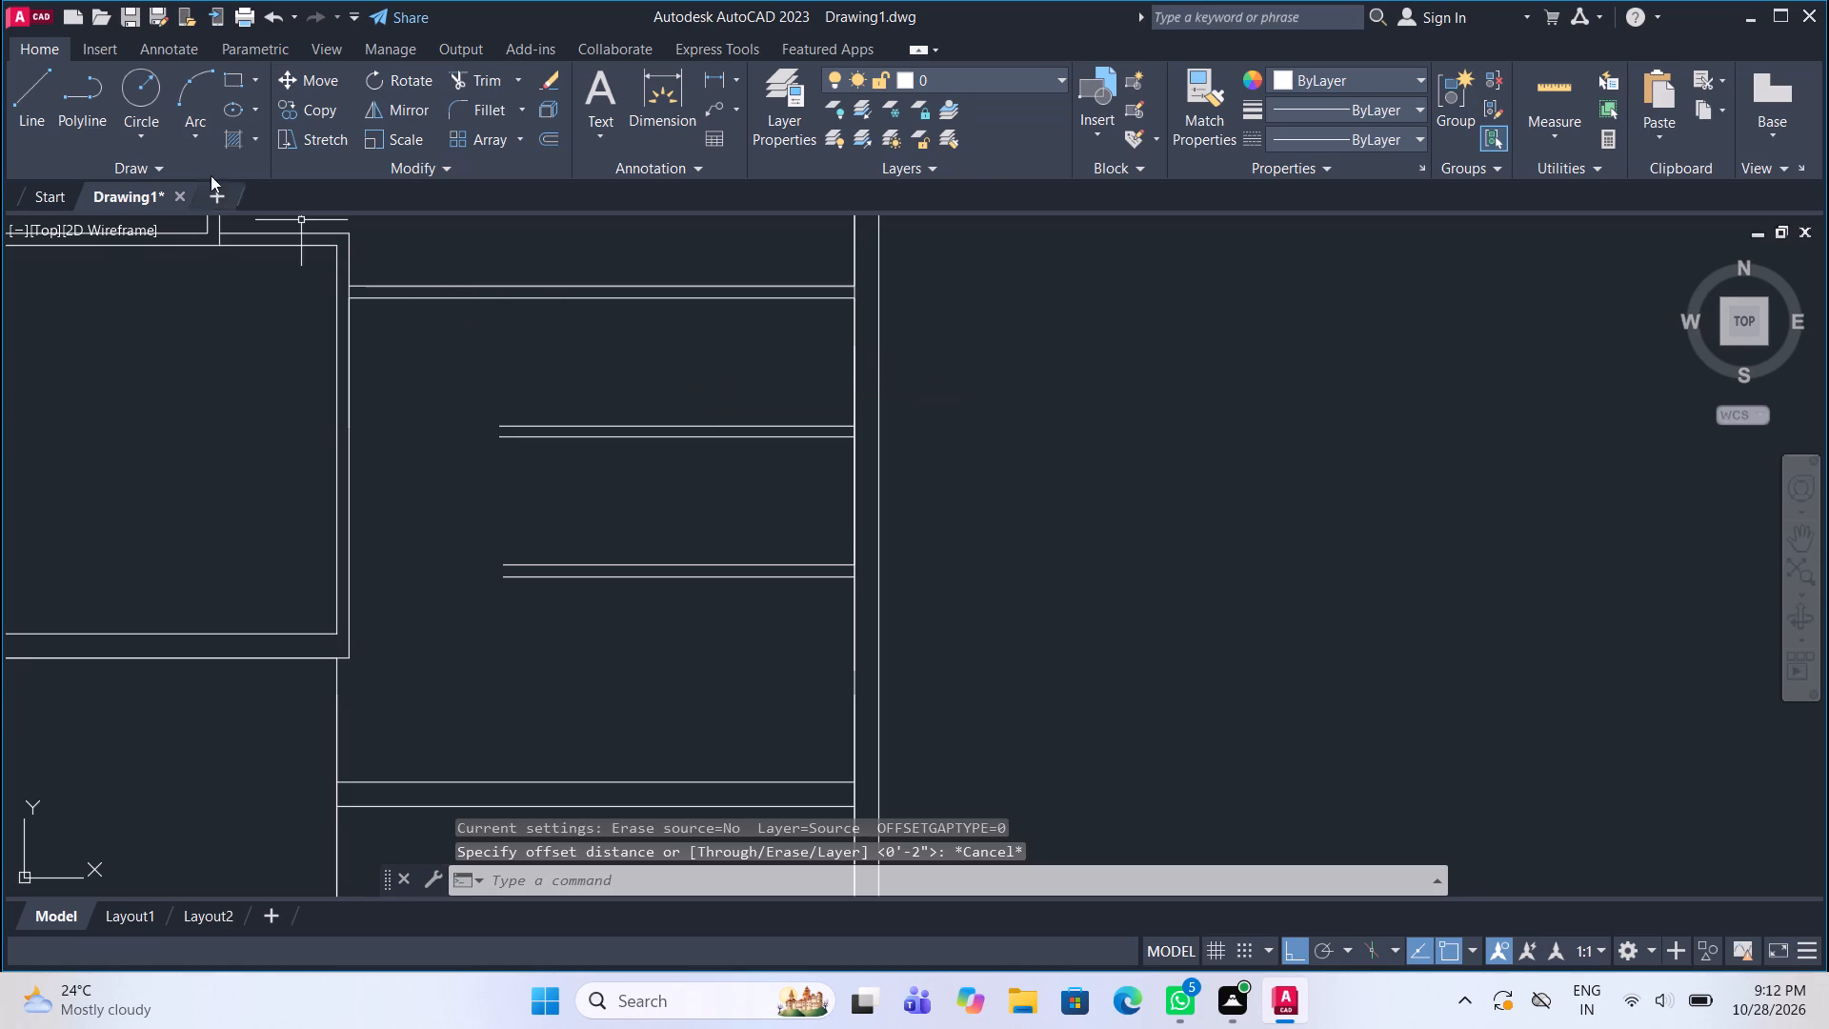
Draw a vertical line from the middle partition's upper line up to the upper horizontal partition, near the middle partition's midpoint.
{"action": "left_click", "coordinate": [37, 98]}
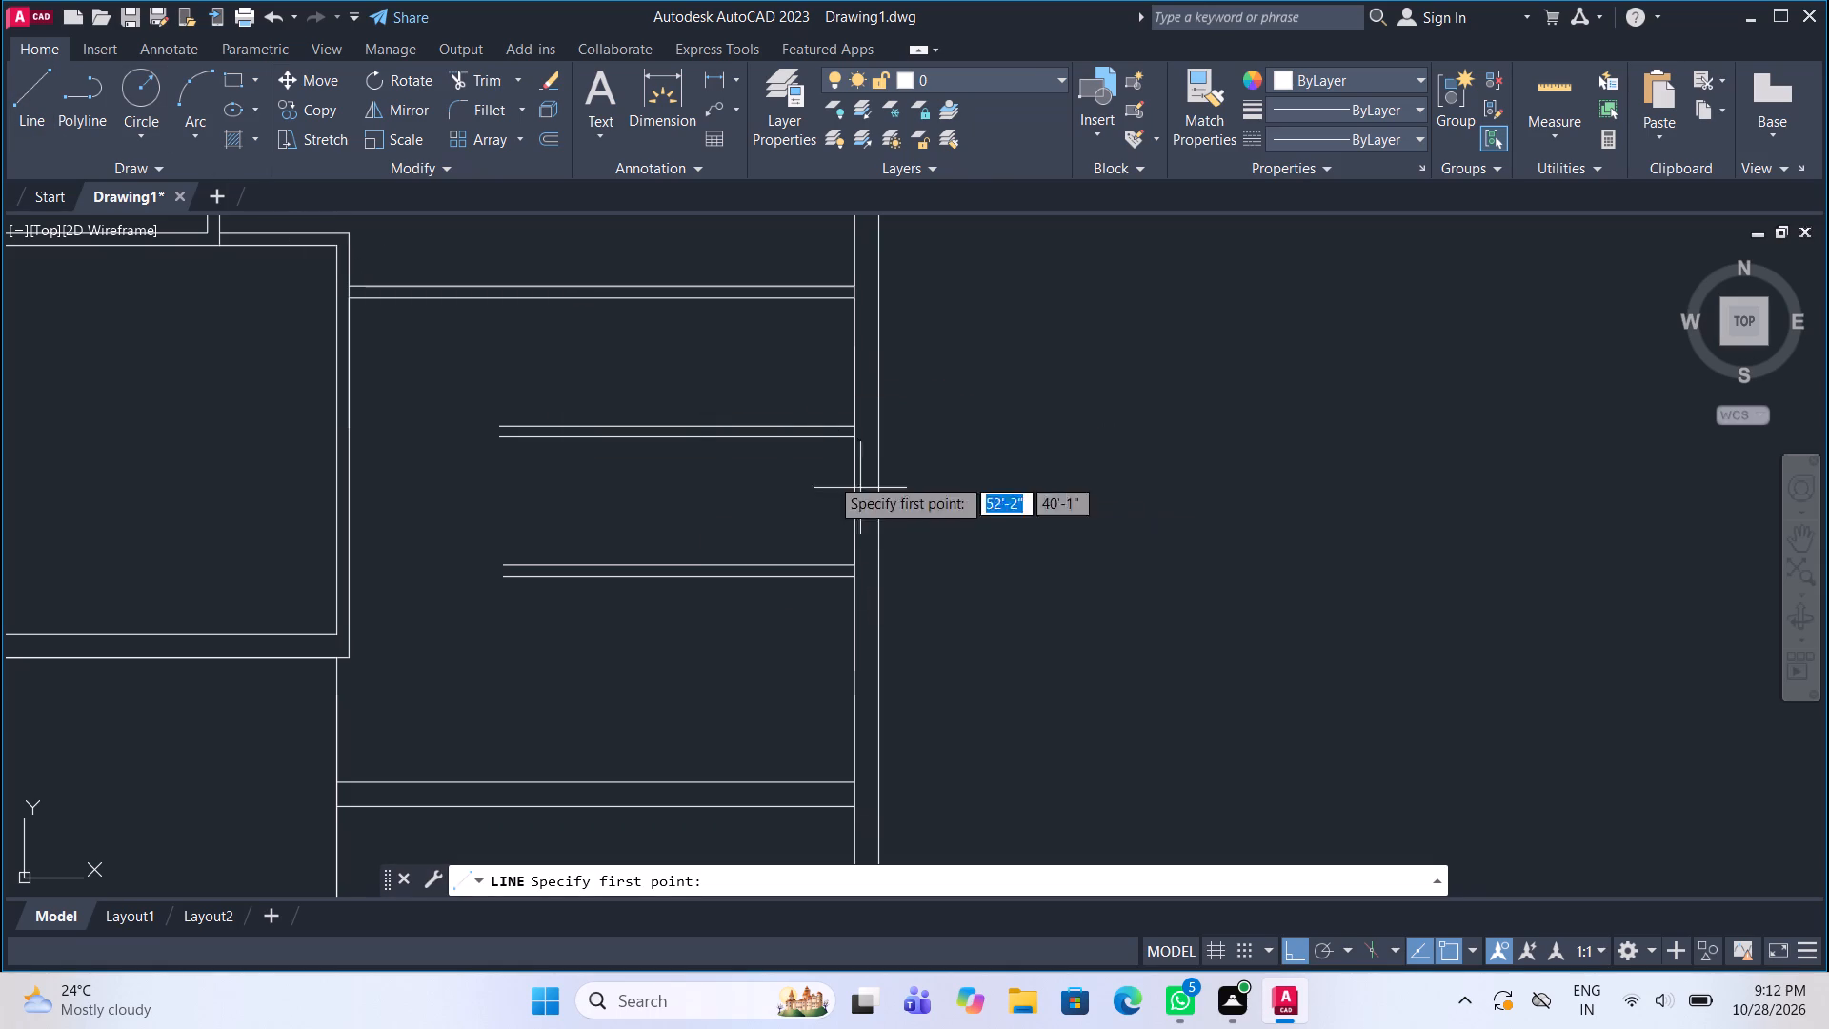
{"action": "left_click", "coordinate": [690, 427]}
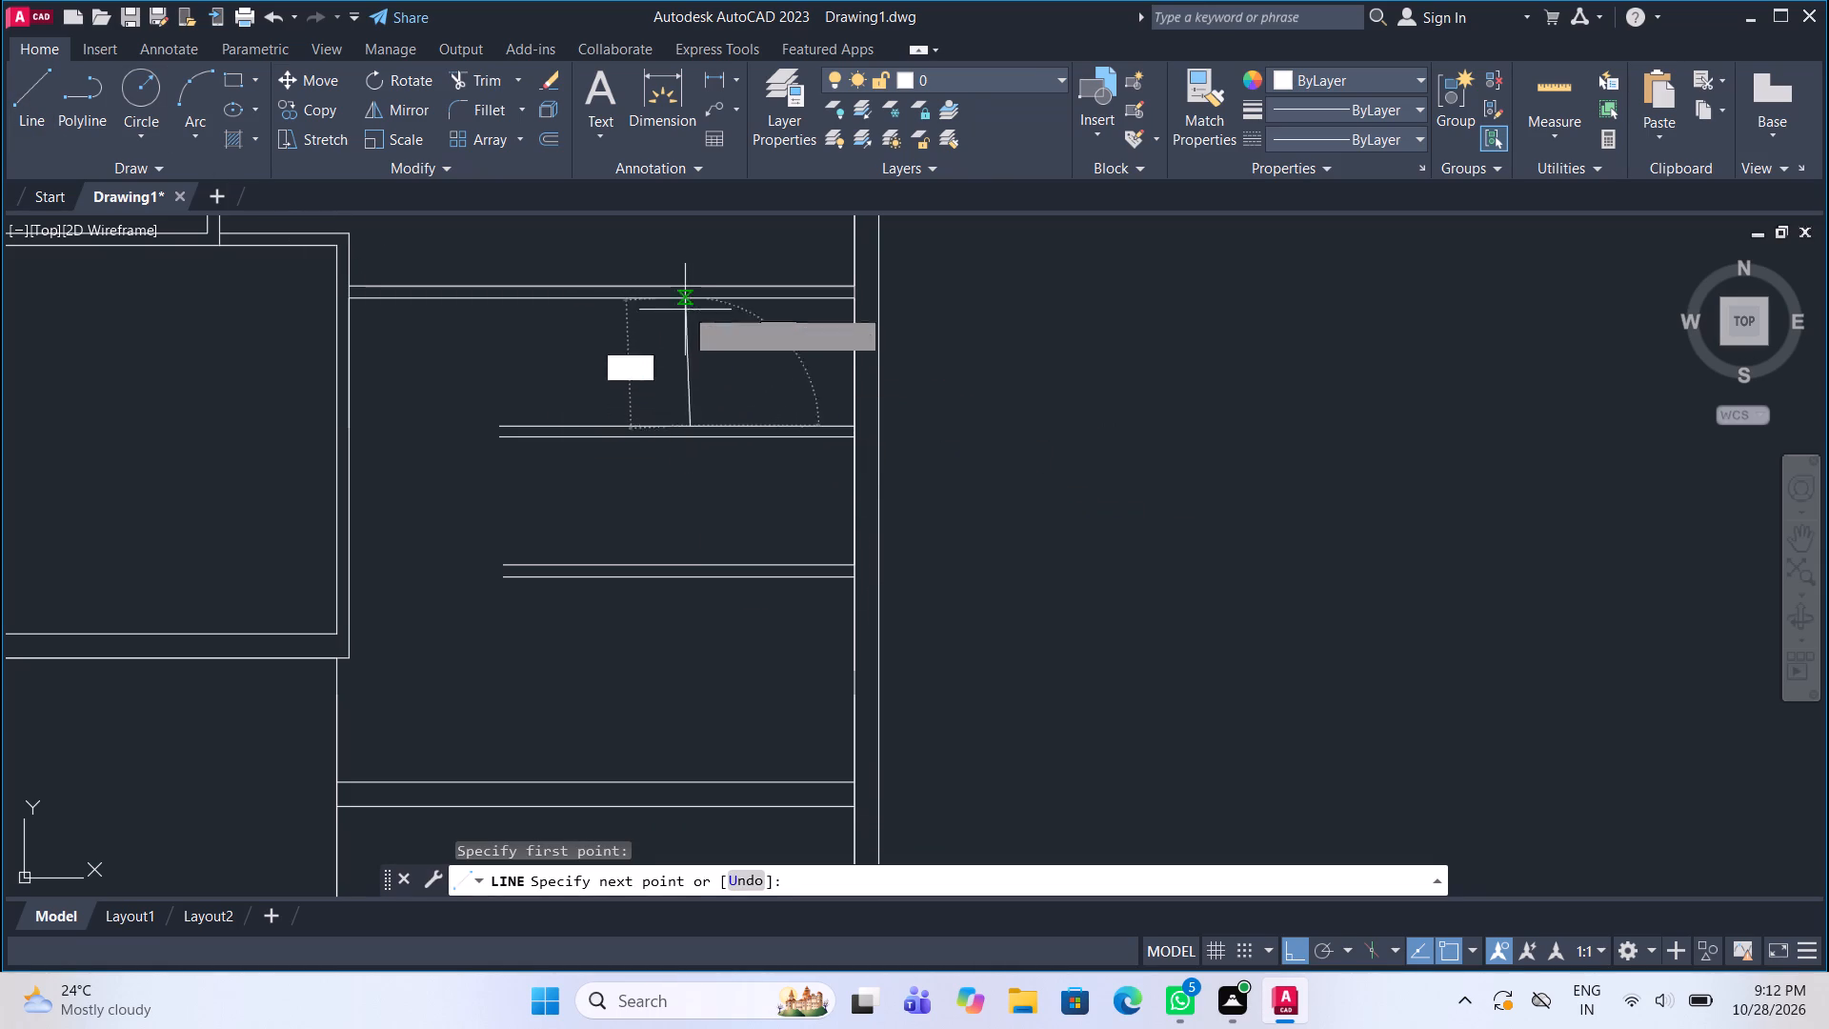
{"action": "left_click", "coordinate": [686, 308]}
{"action": "key", "text": "Escape"}
Draw a vertical line from the middle partition's lower line down to the lower partition, nearer the outer wall than the line above.
{"action": "left_click", "coordinate": [25, 94]}
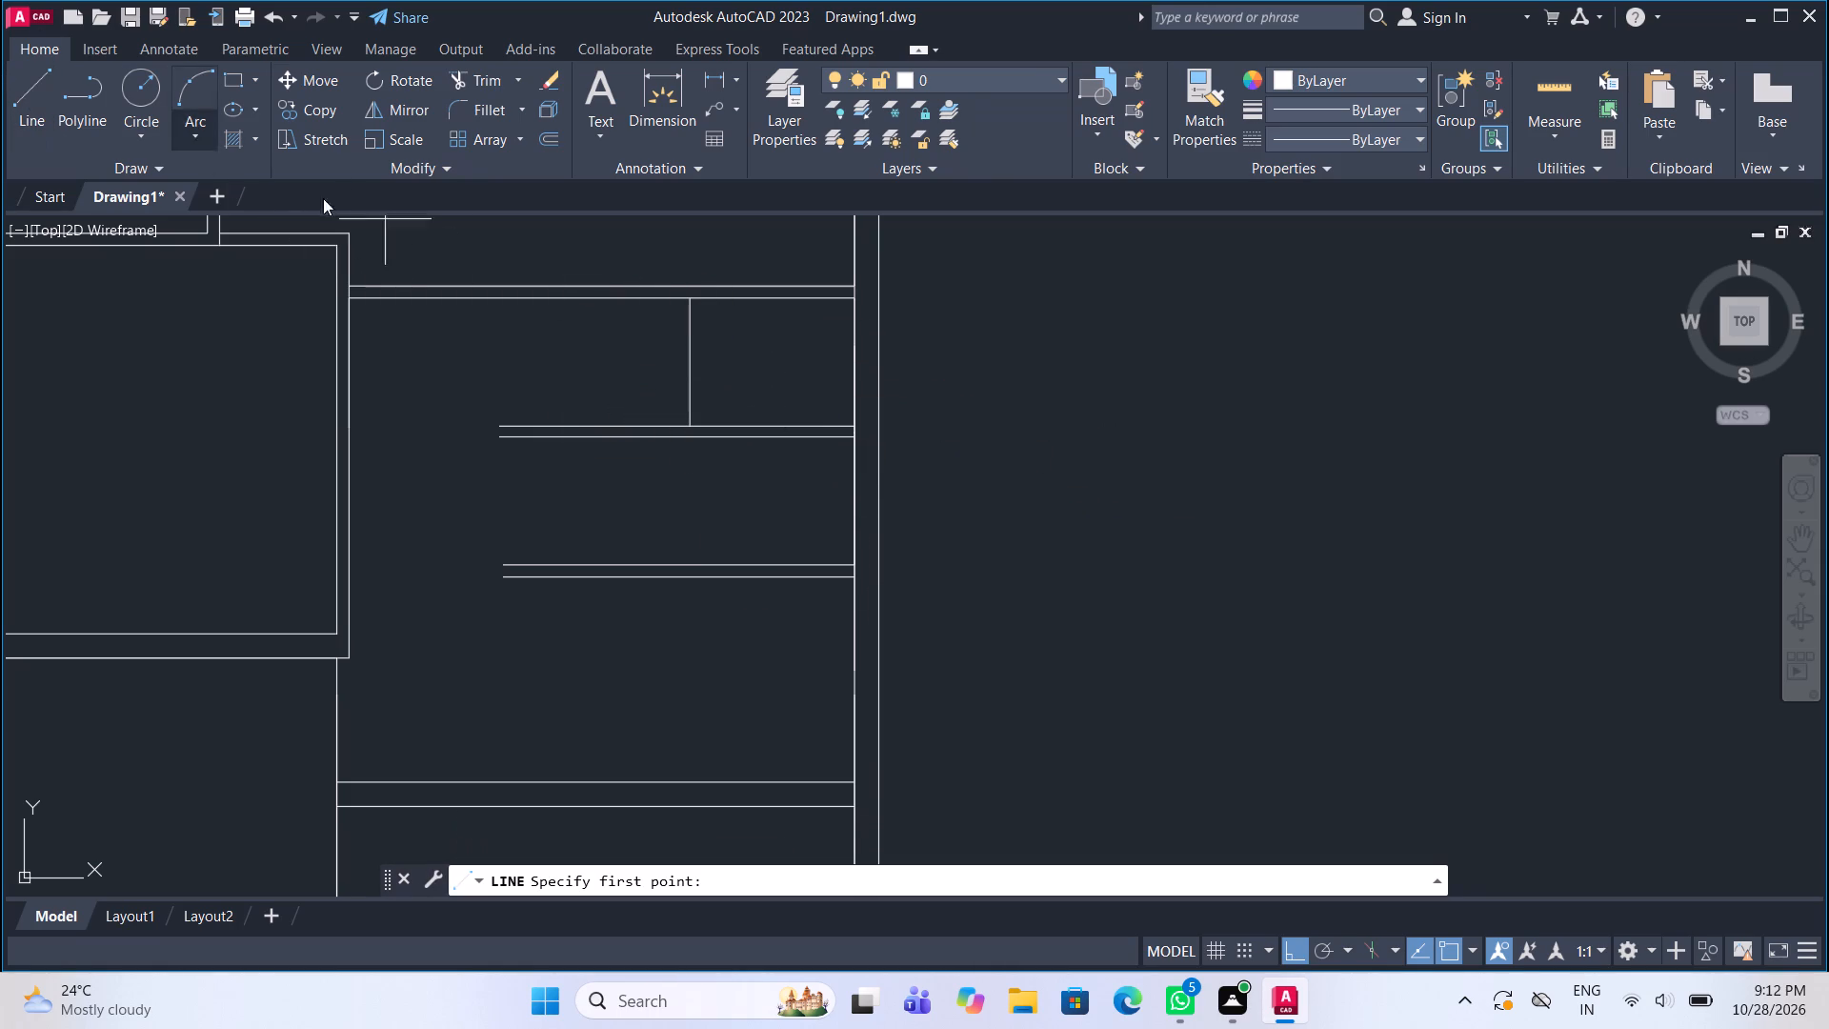
{"action": "left_click", "coordinate": [748, 442]}
{"action": "left_click", "coordinate": [758, 566]}
{"action": "key", "text": "Escape"}
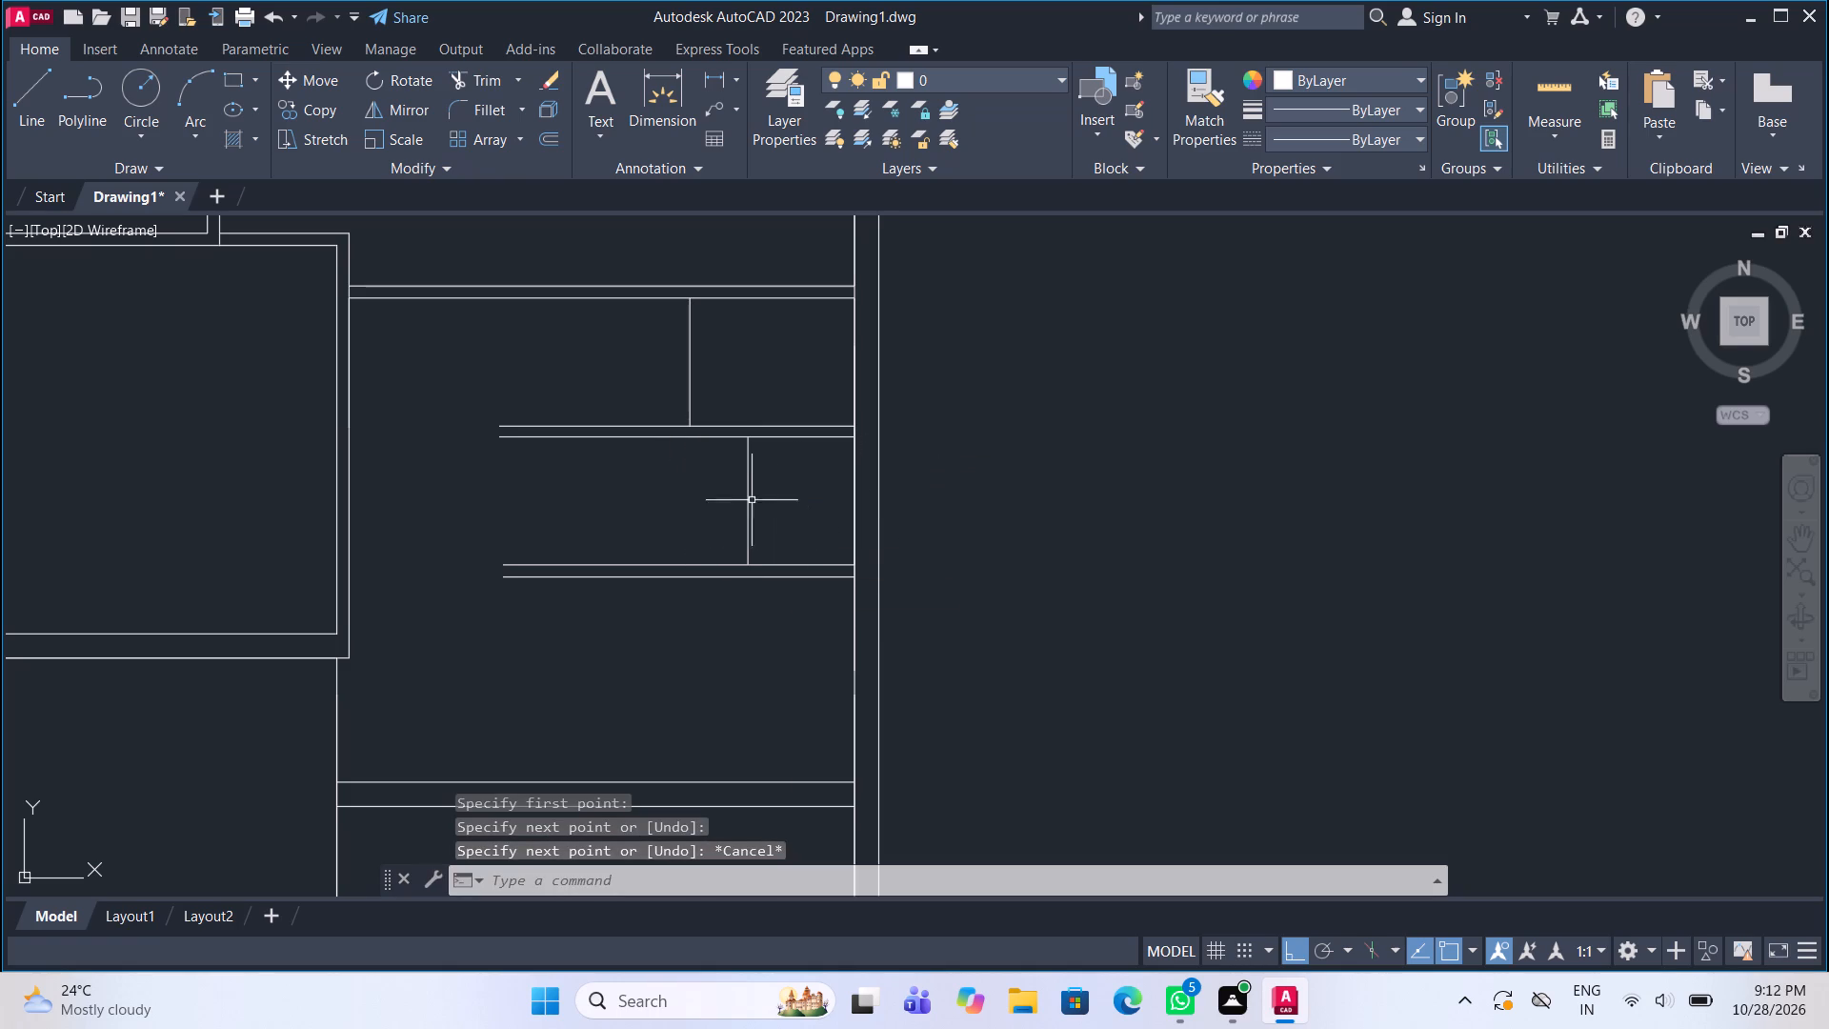
Offset the upper vertical line leftward at 1' spacing, repeating from each copy to make five more stair tread lines.
{"action": "left_click", "coordinate": [691, 394]}
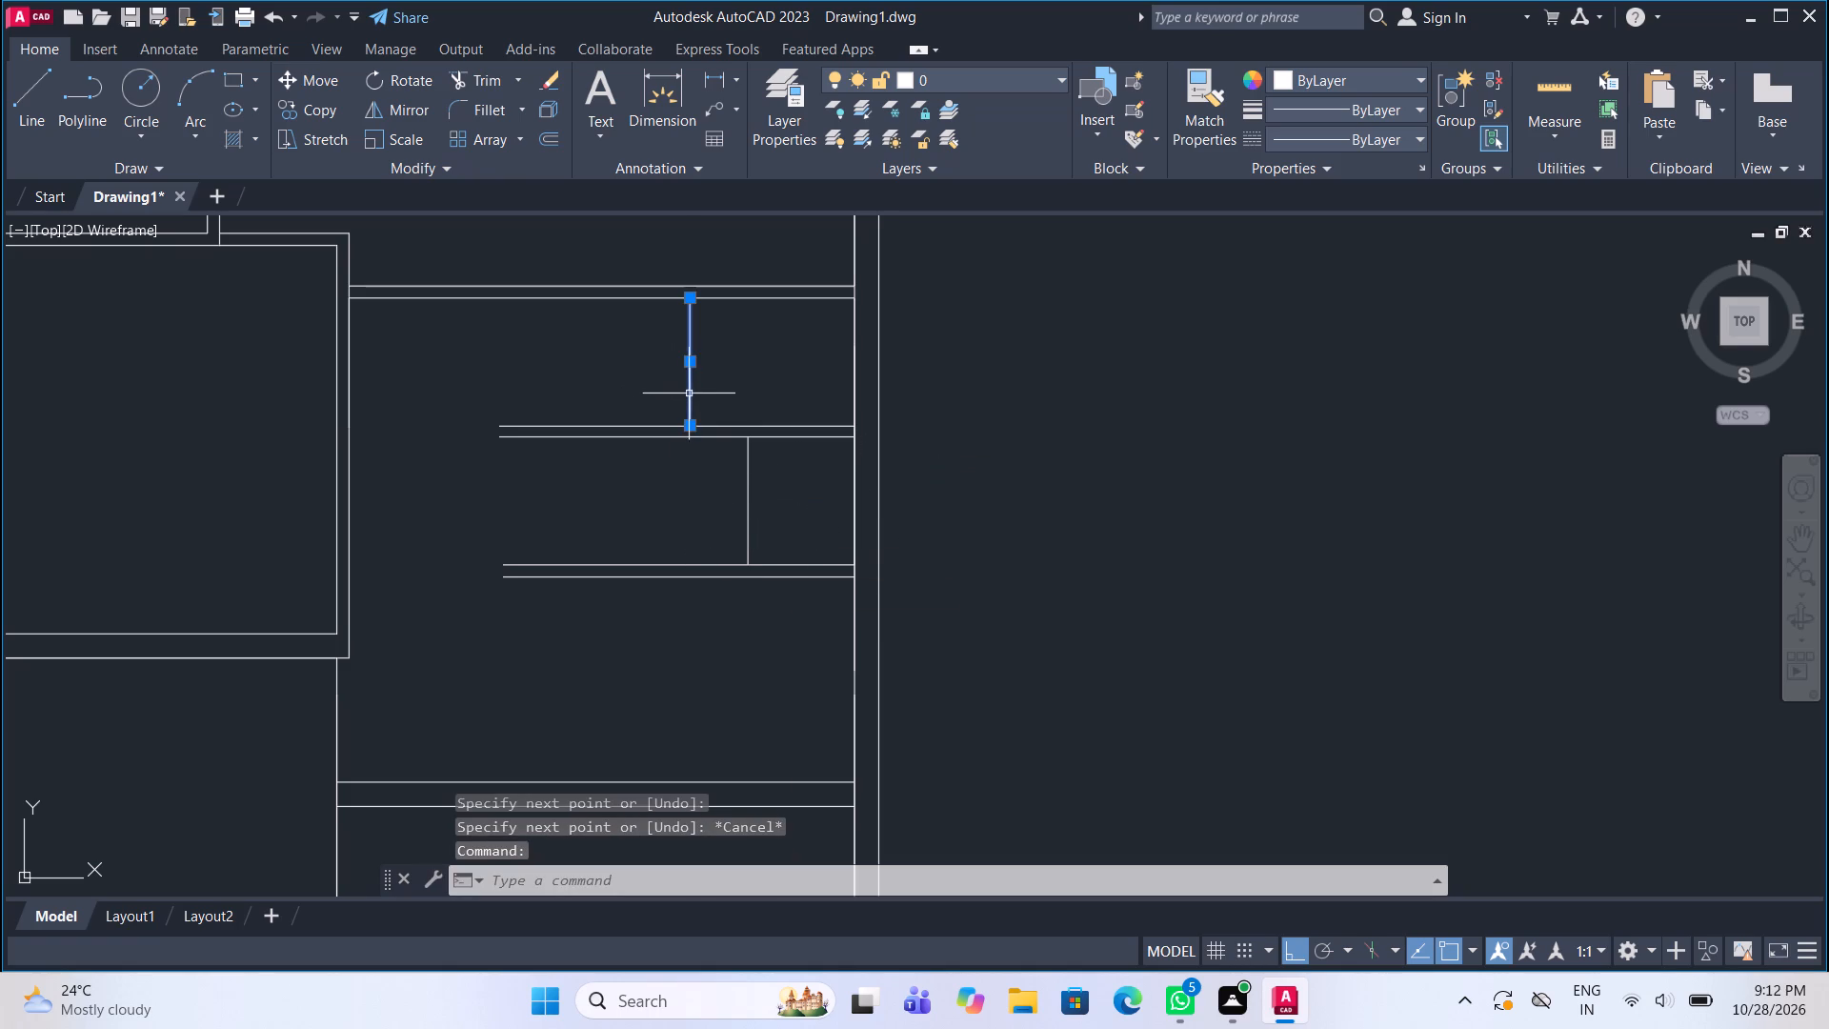
{"action": "left_click", "coordinate": [553, 135]}
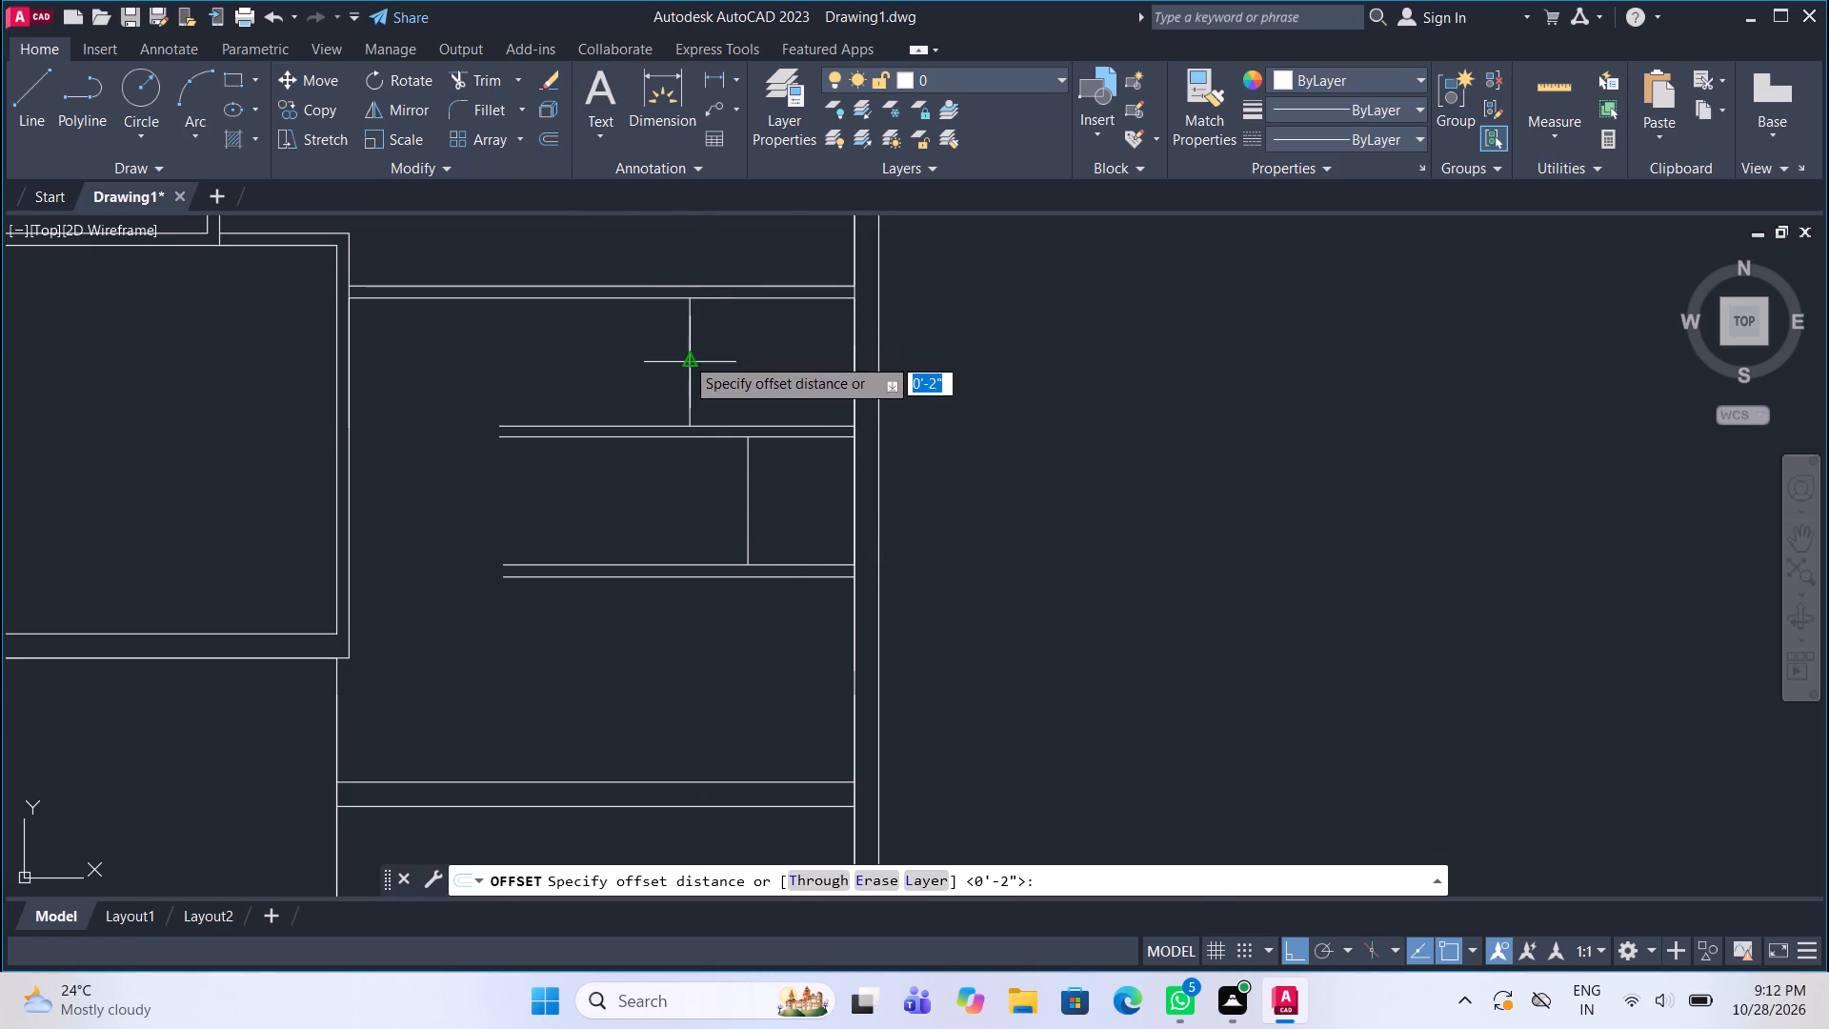
{"action": "left_click", "coordinate": [685, 356]}
{"action": "type", "text": "1'"}
{"action": "key", "text": "Return"}
{"action": "left_click", "coordinate": [556, 353]}
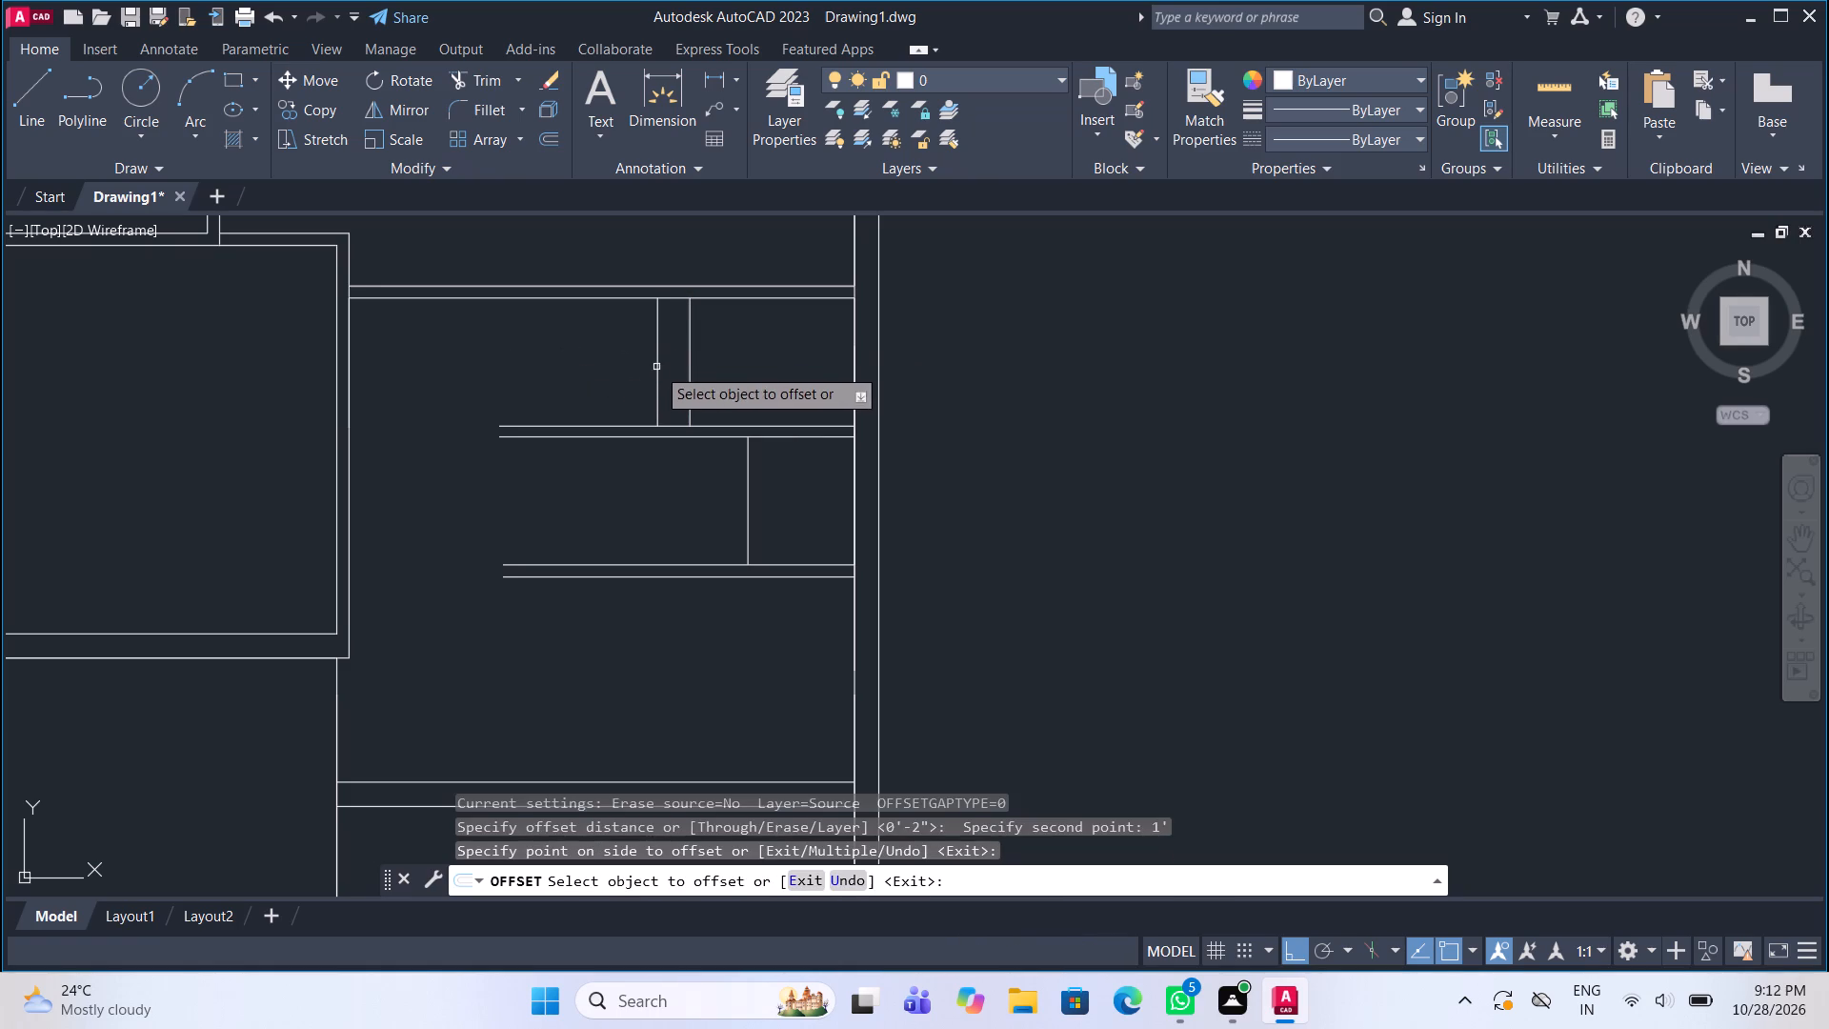
{"action": "left_click", "coordinate": [656, 367]}
{"action": "left_click", "coordinate": [613, 361]}
{"action": "left_click", "coordinate": [624, 369]}
{"action": "left_click", "coordinate": [593, 360]}
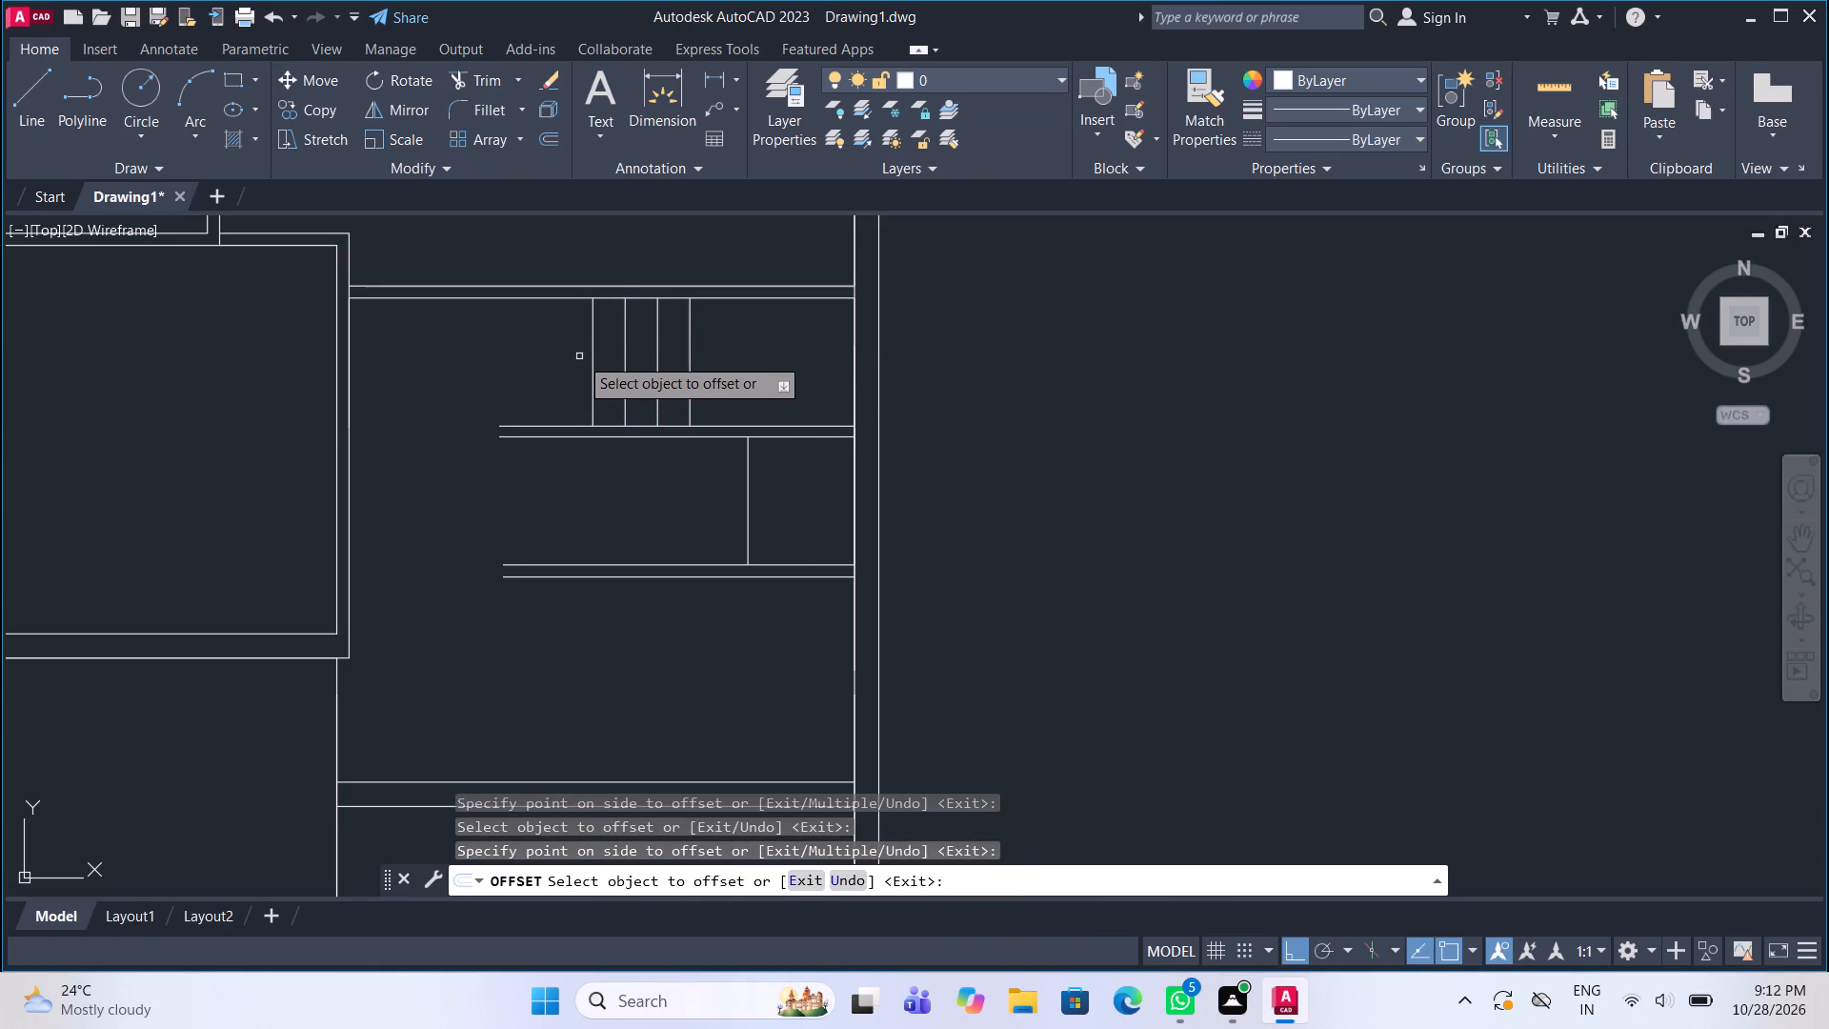
{"action": "left_click", "coordinate": [593, 392]}
{"action": "left_click", "coordinate": [571, 374]}
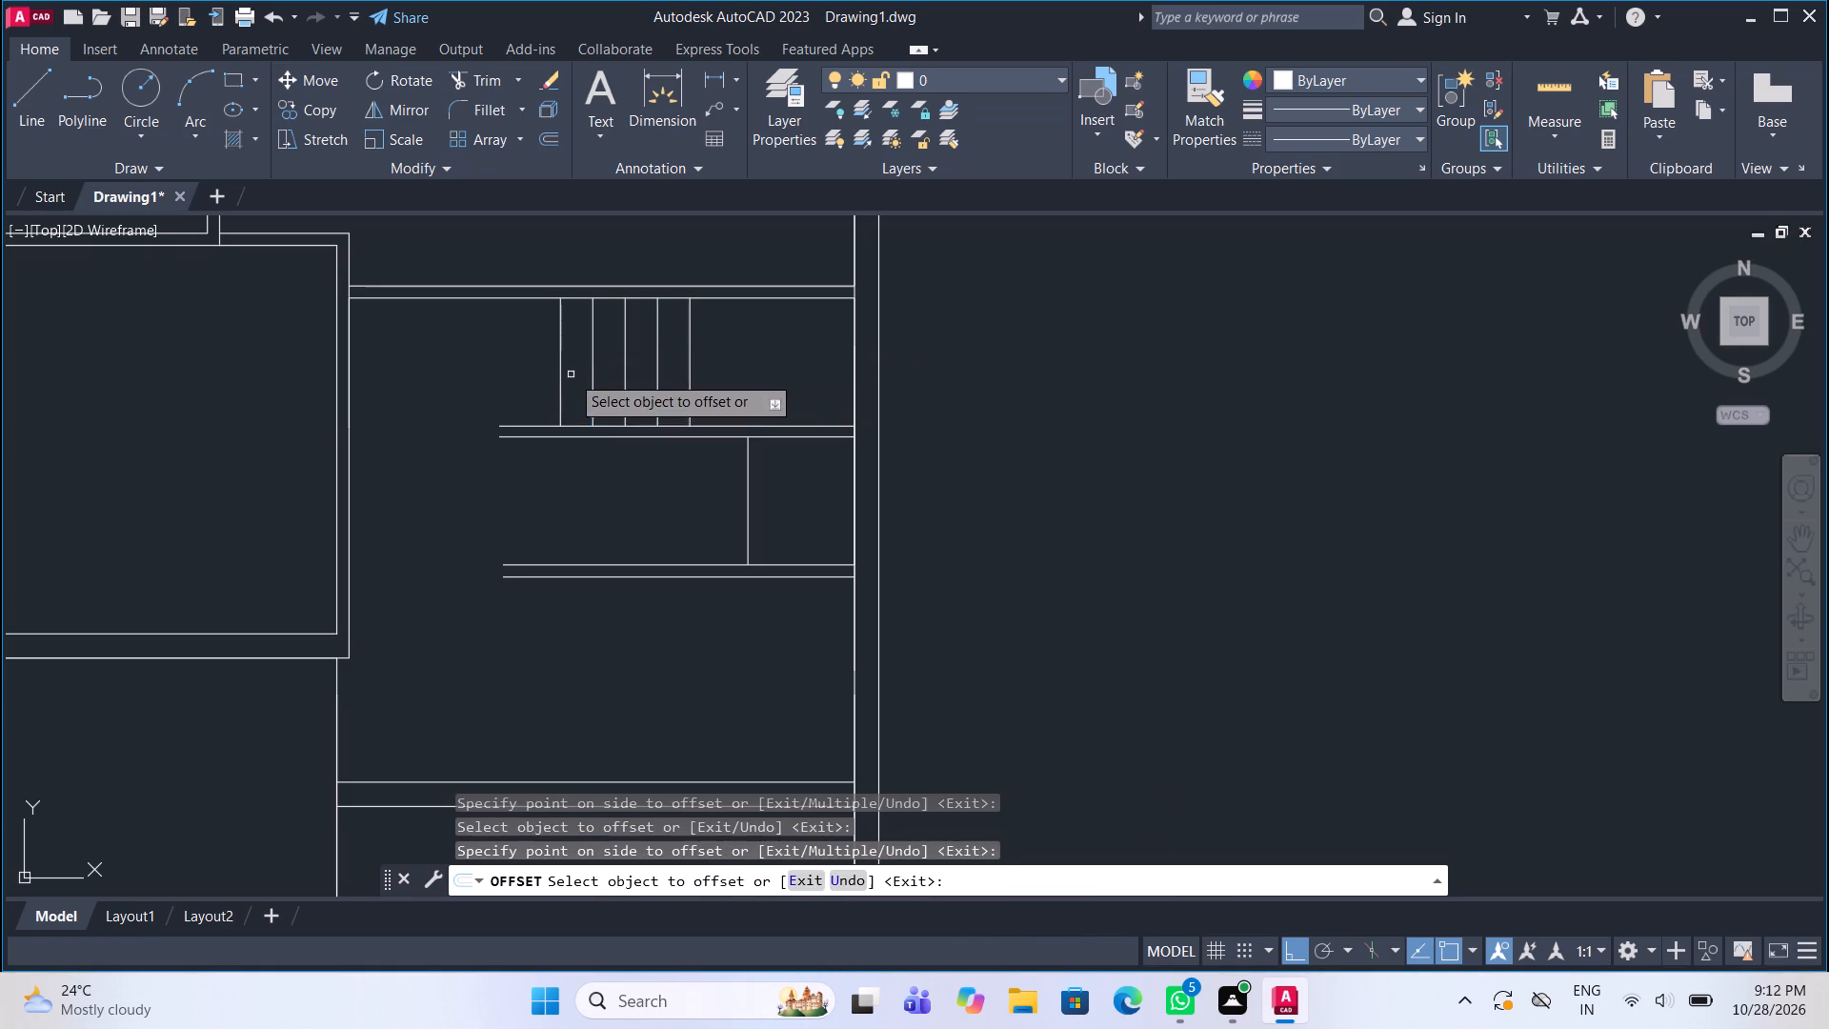
{"action": "left_click", "coordinate": [561, 385]}
{"action": "left_click", "coordinate": [534, 369]}
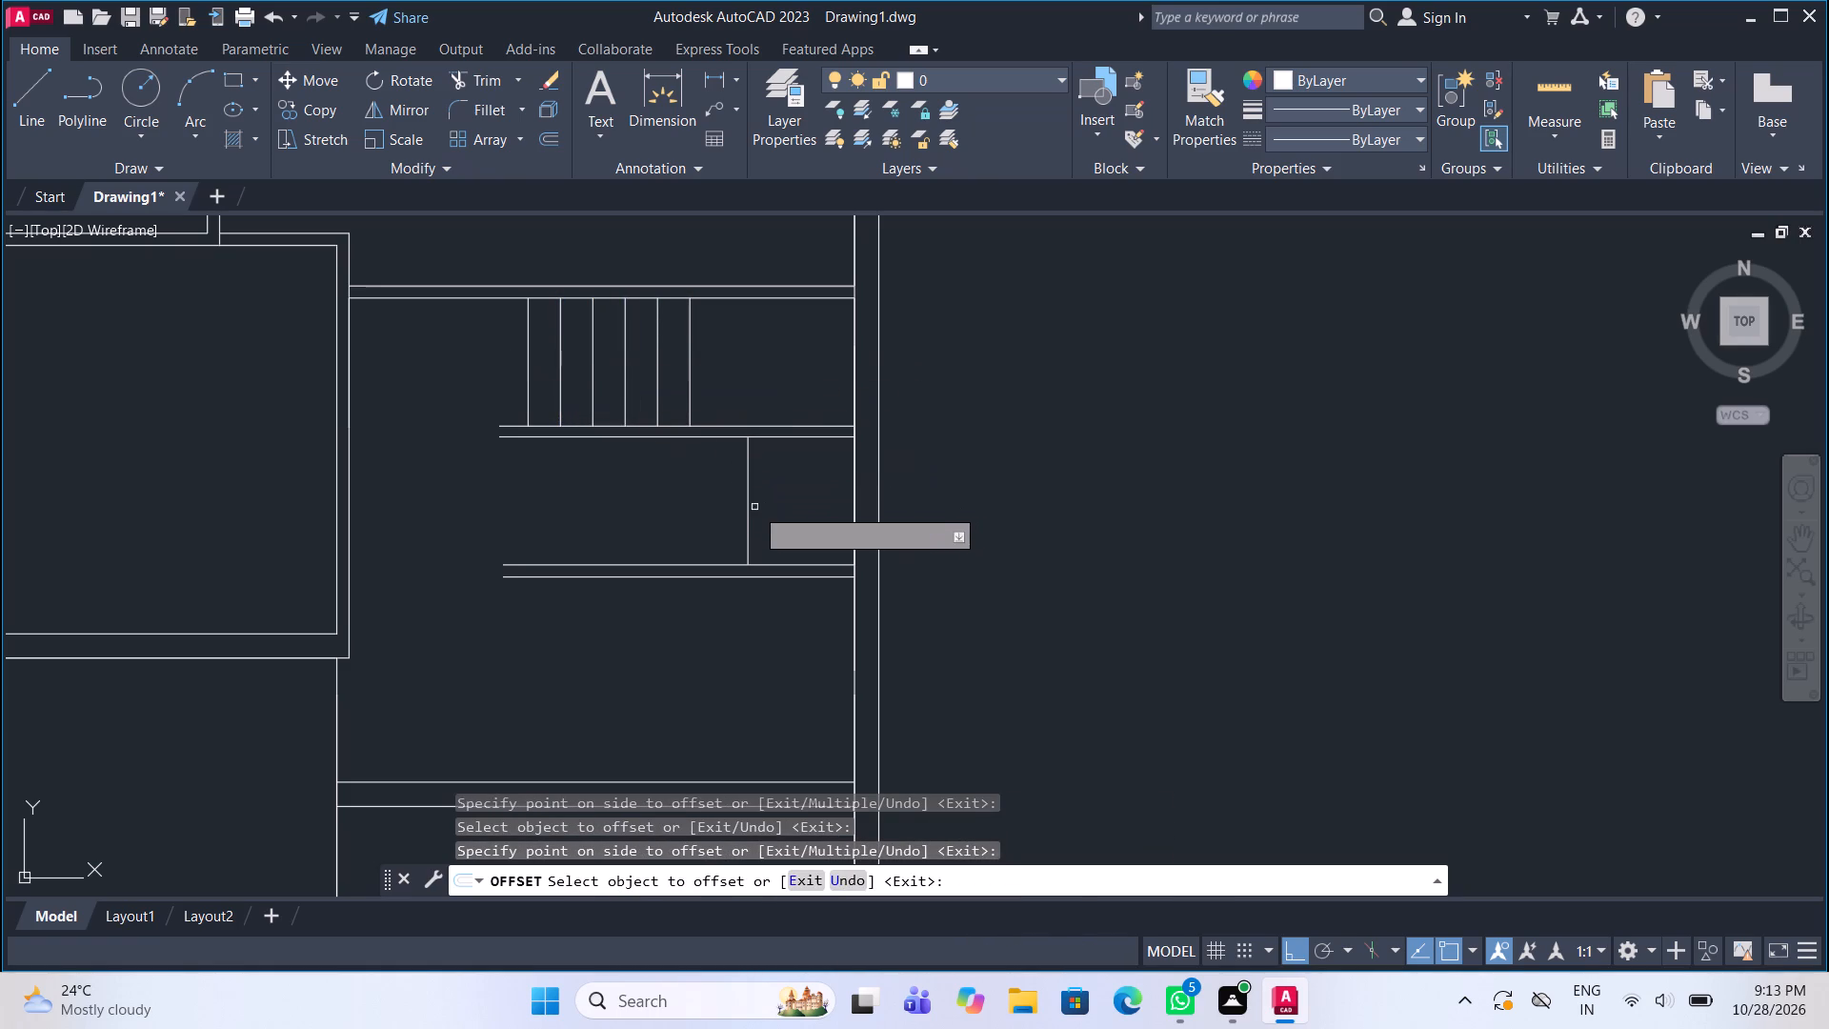
Offset the lower vertical line leftward at 1' spacing, repeating from each copy to make eight more stair tread lines.
{"action": "left_click", "coordinate": [748, 507]}
{"action": "left_click", "coordinate": [703, 502]}
{"action": "left_click", "coordinate": [714, 518]}
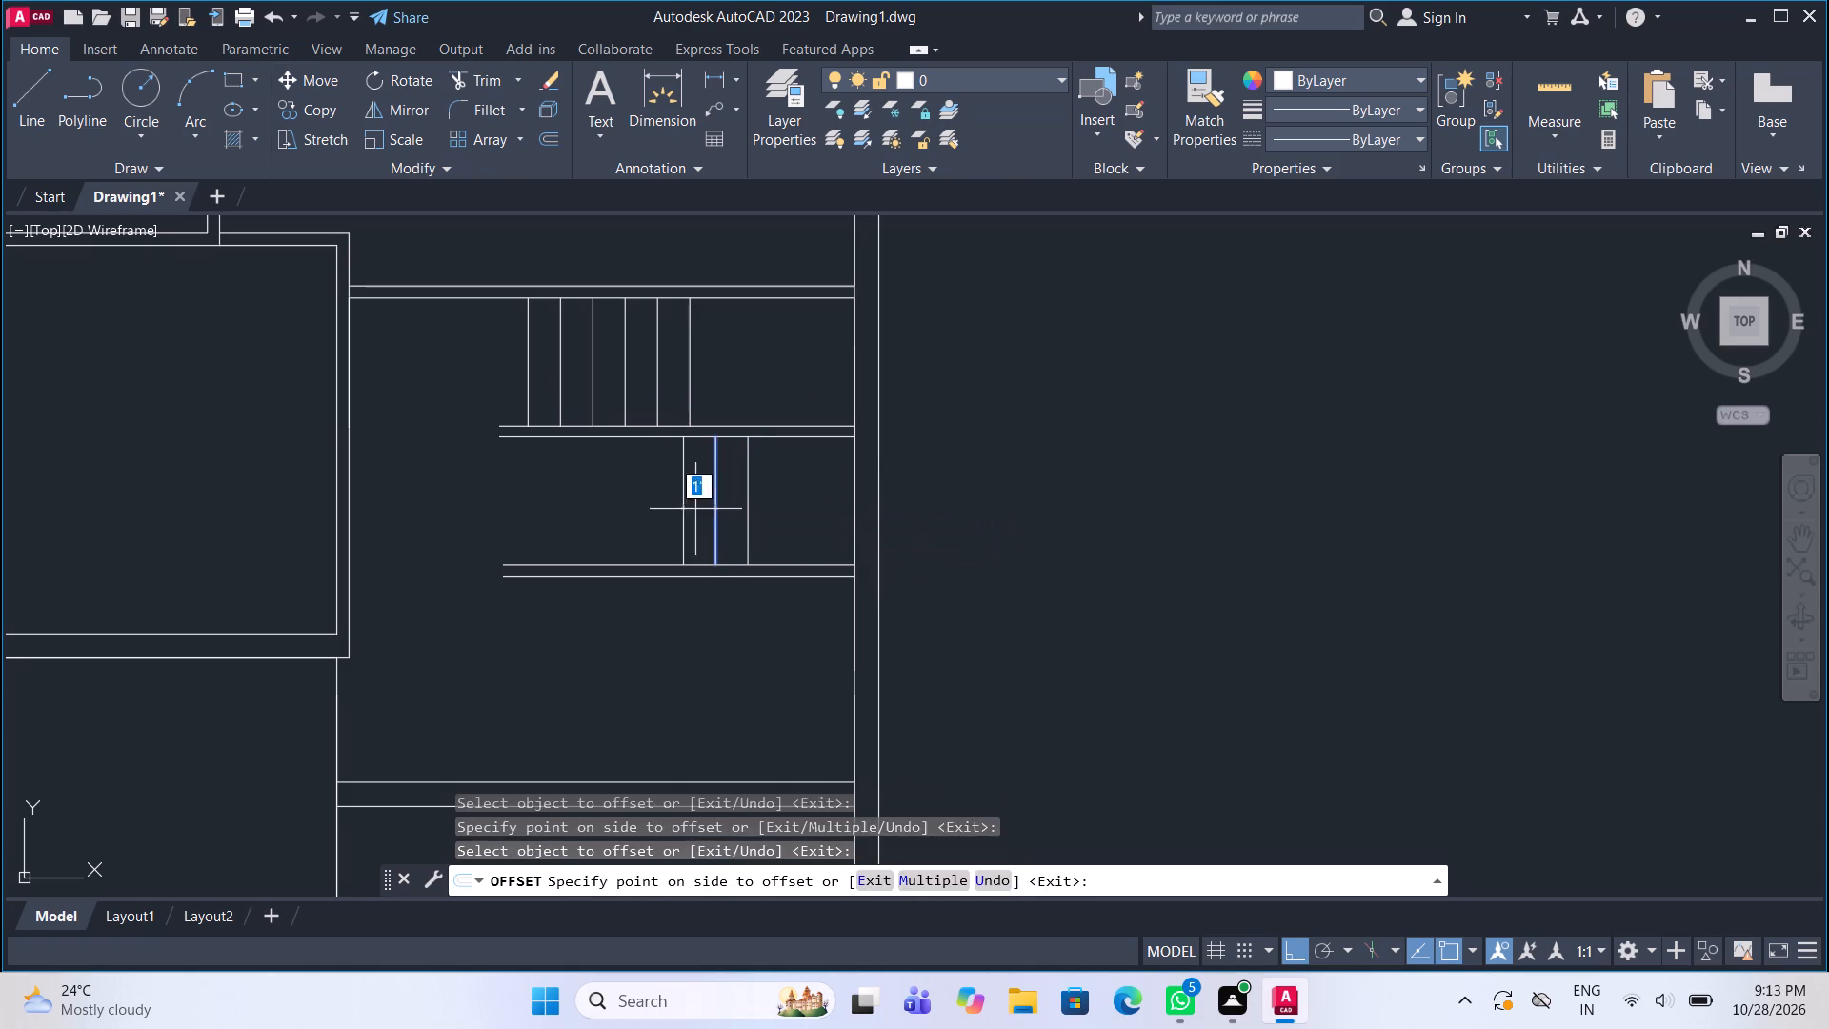
{"action": "left_click", "coordinate": [675, 502]}
{"action": "left_click", "coordinate": [682, 516]}
{"action": "left_click", "coordinate": [653, 512]}
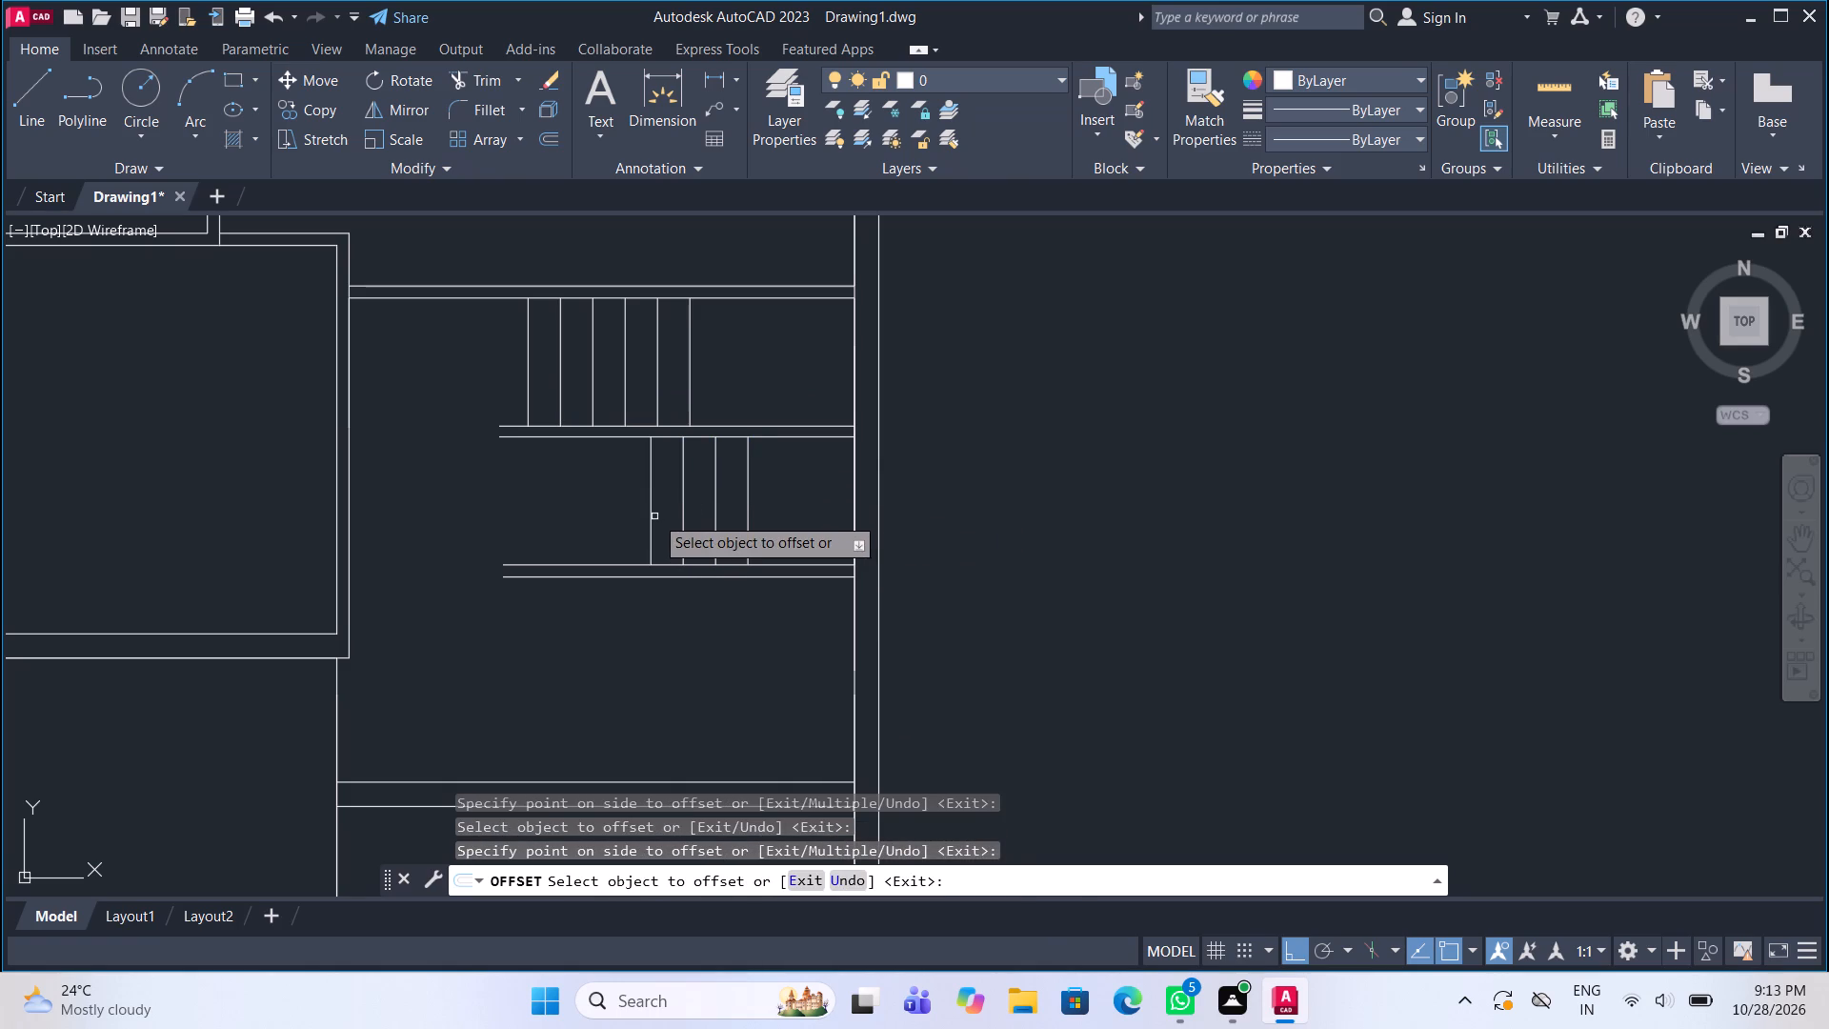
{"action": "left_click", "coordinate": [653, 514]}
{"action": "left_click", "coordinate": [633, 507]}
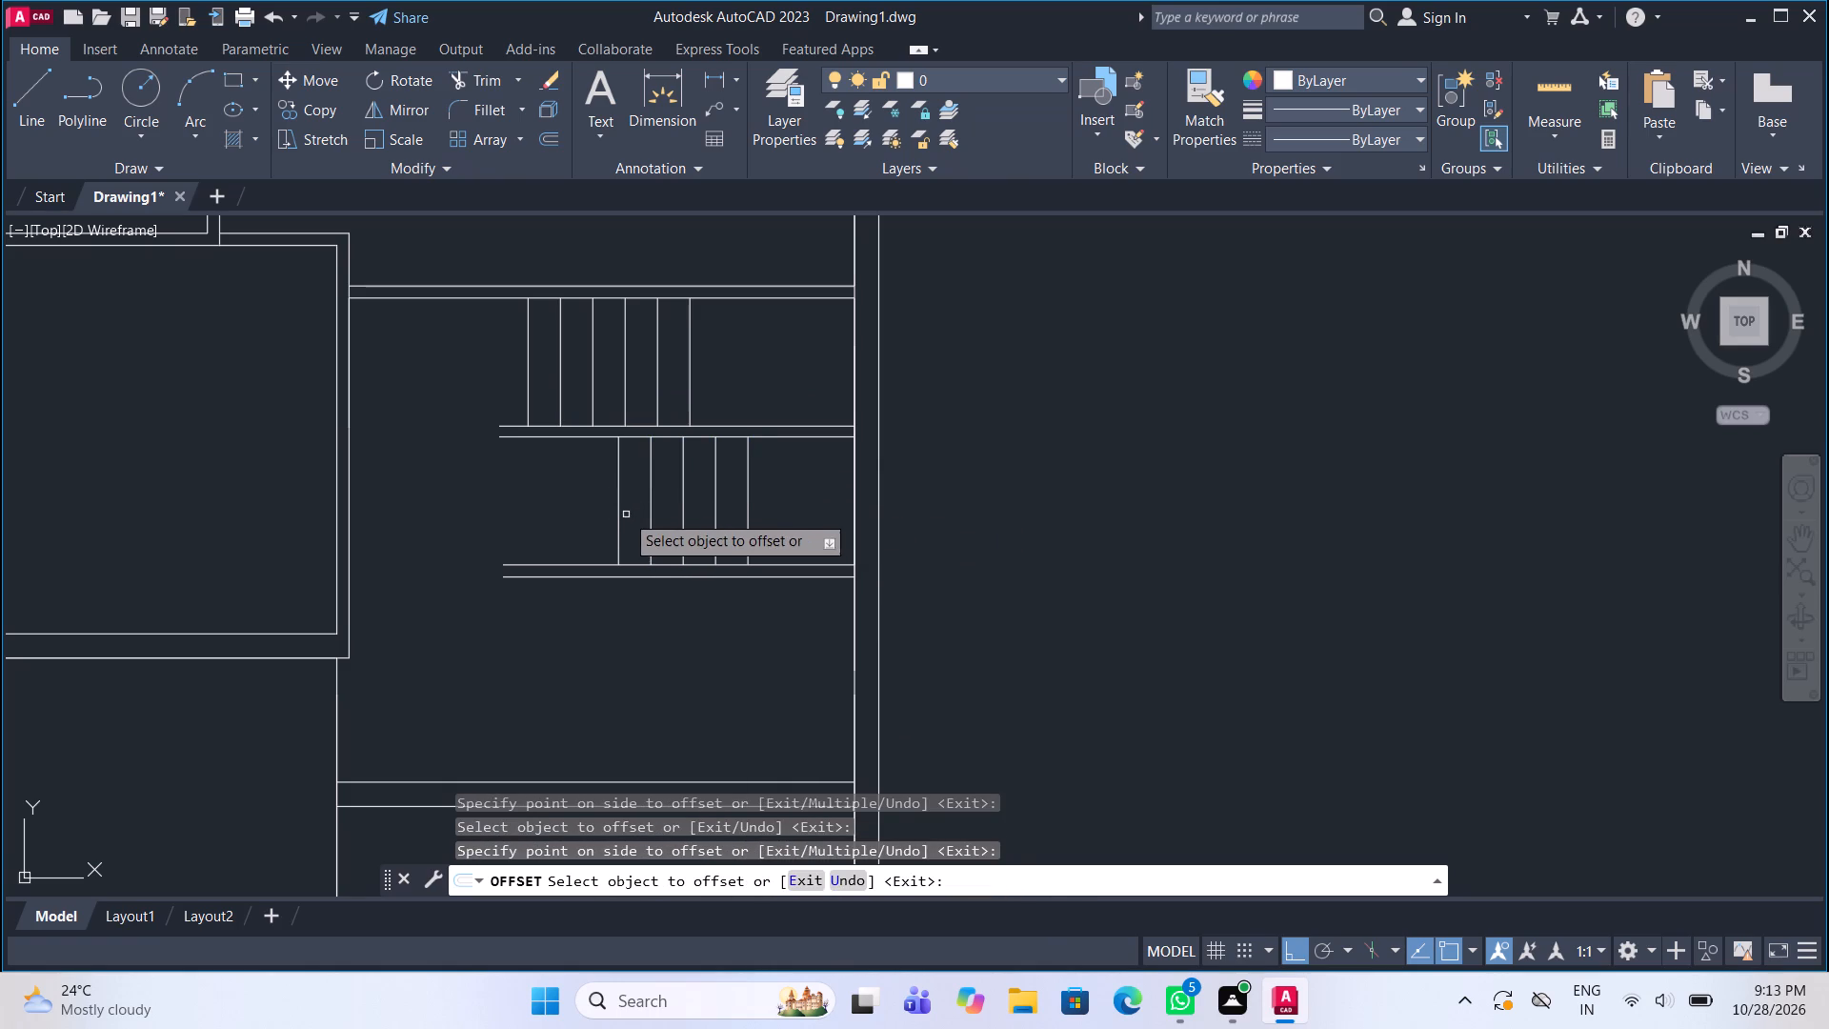
{"action": "left_click", "coordinate": [622, 511]}
{"action": "left_click", "coordinate": [617, 520]}
{"action": "left_click", "coordinate": [583, 513]}
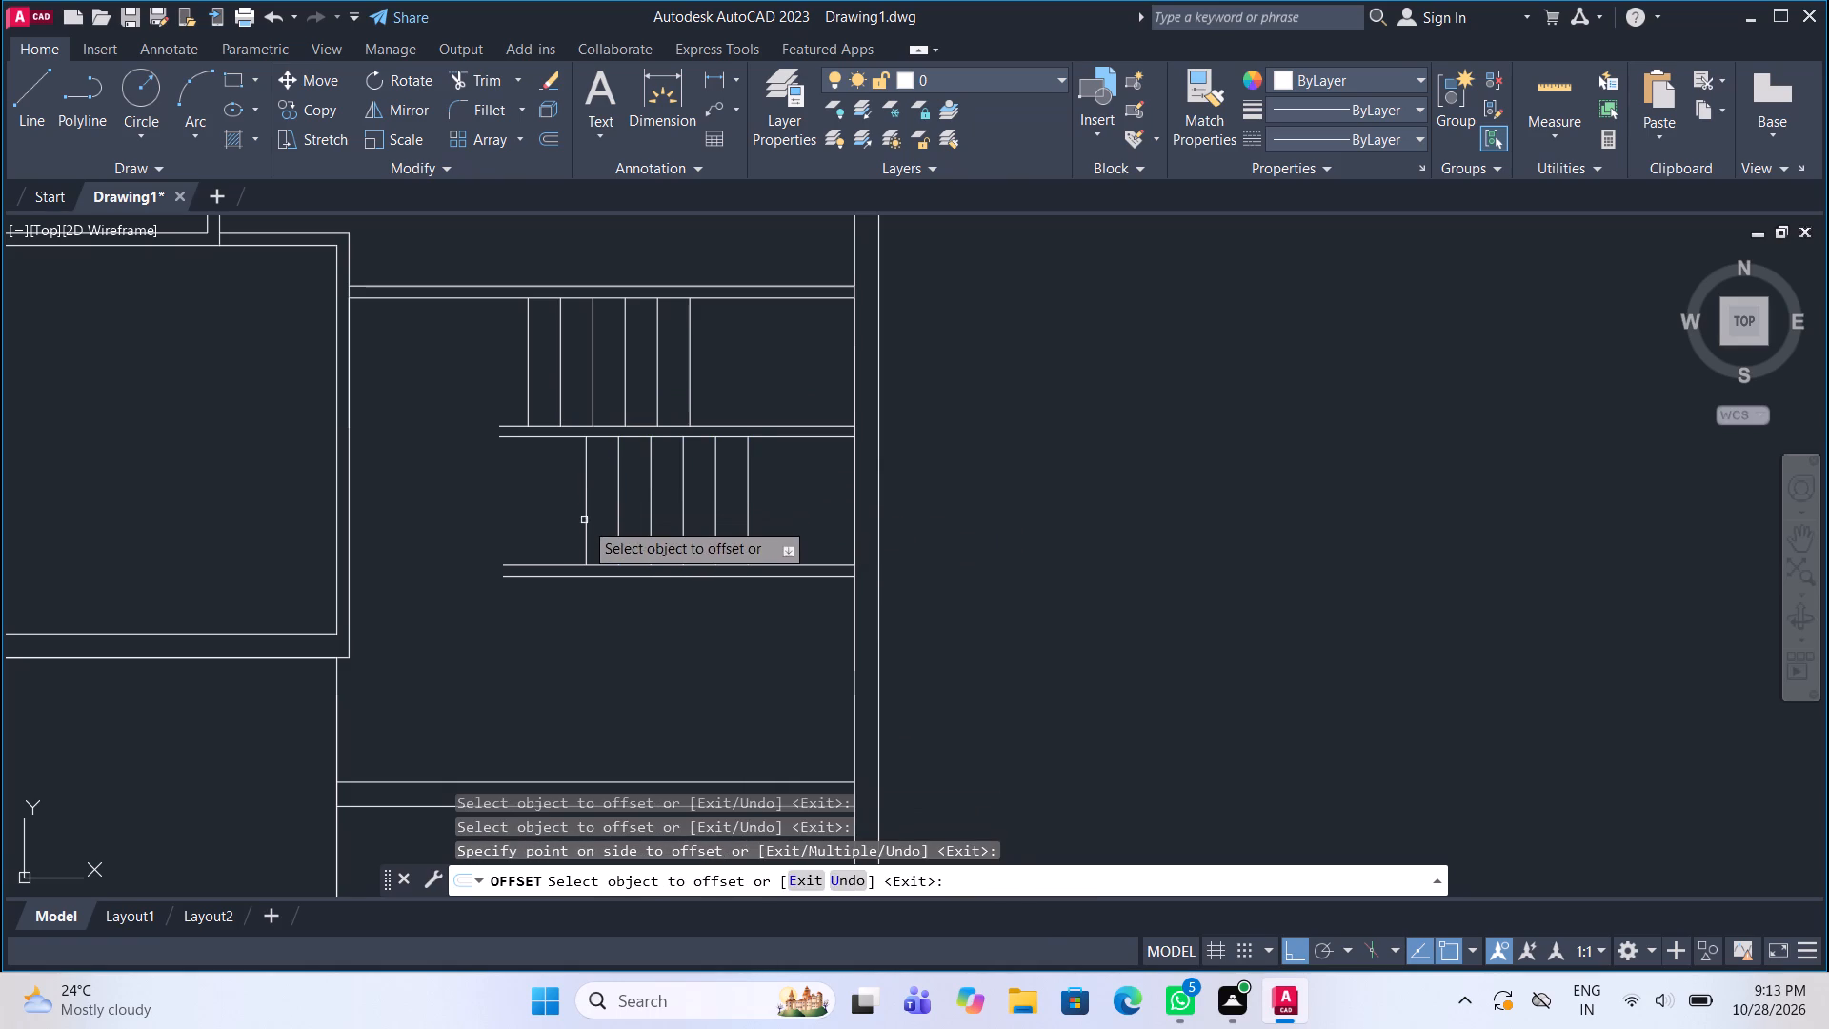
{"action": "left_click", "coordinate": [586, 525]}
{"action": "left_click", "coordinate": [563, 516]}
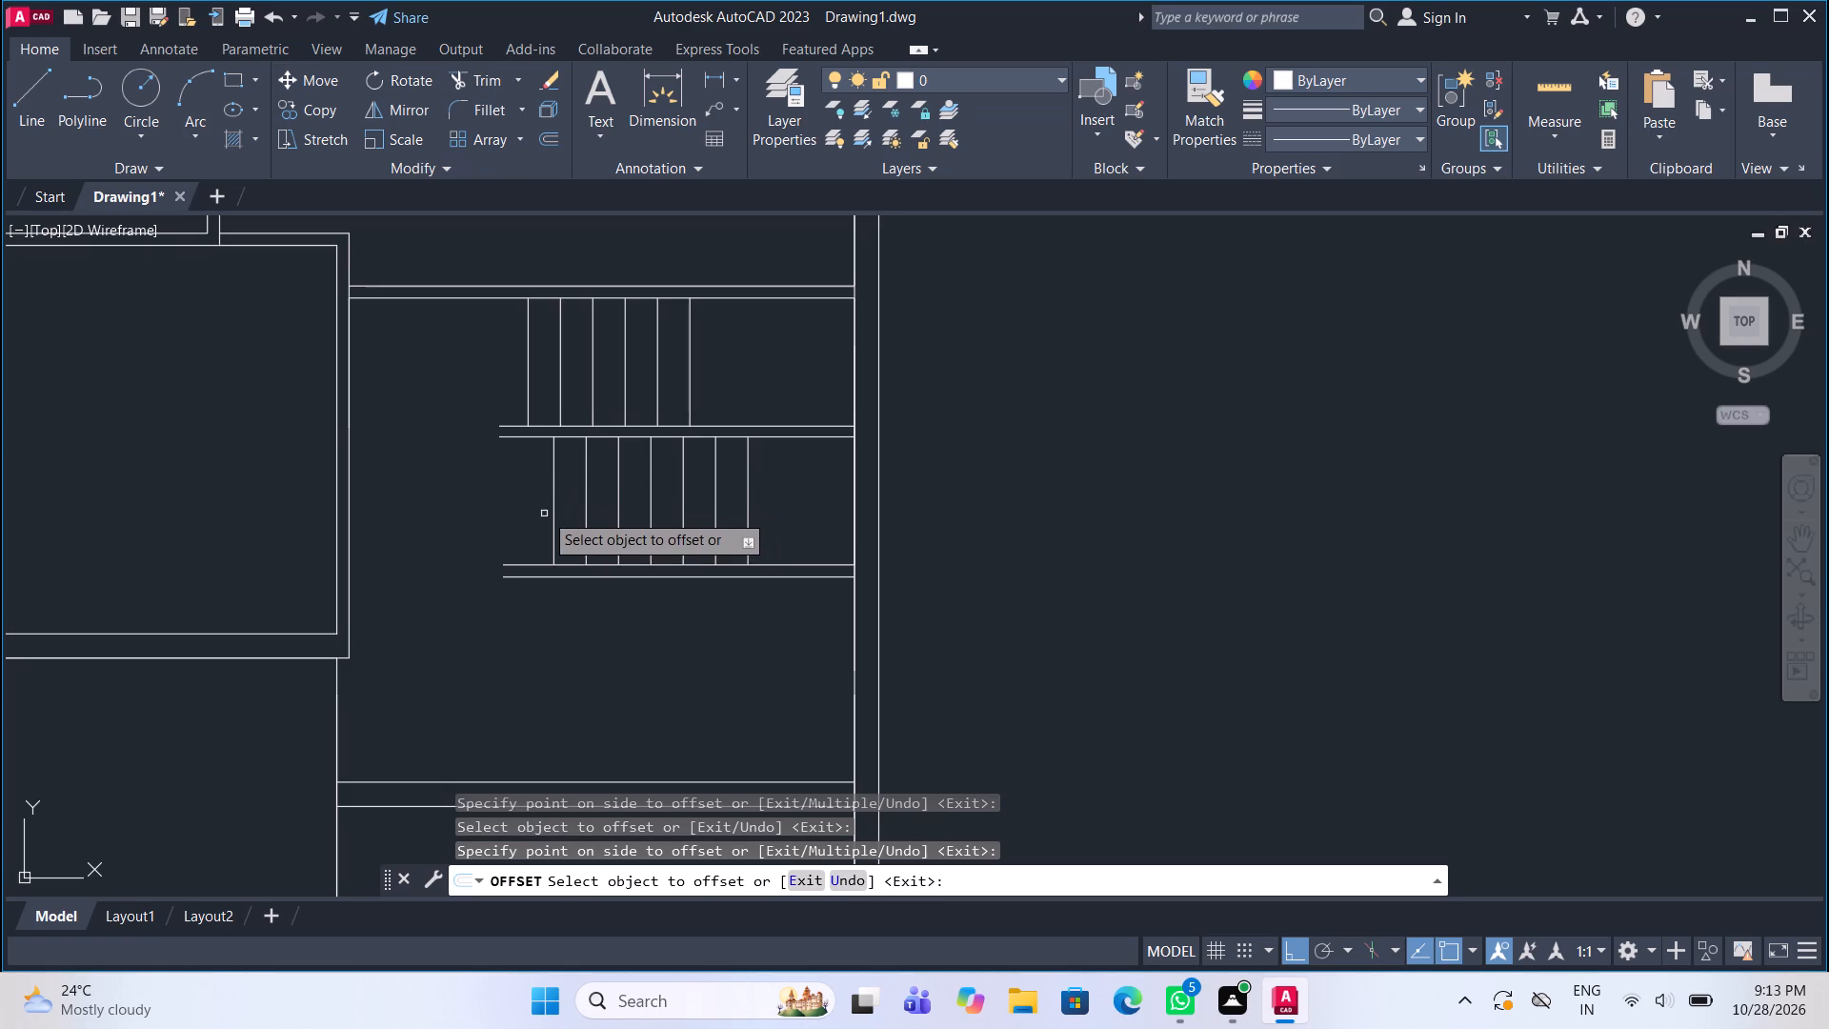
{"action": "left_click", "coordinate": [551, 515]}
{"action": "left_click", "coordinate": [523, 495]}
{"action": "left_click", "coordinate": [524, 517]}
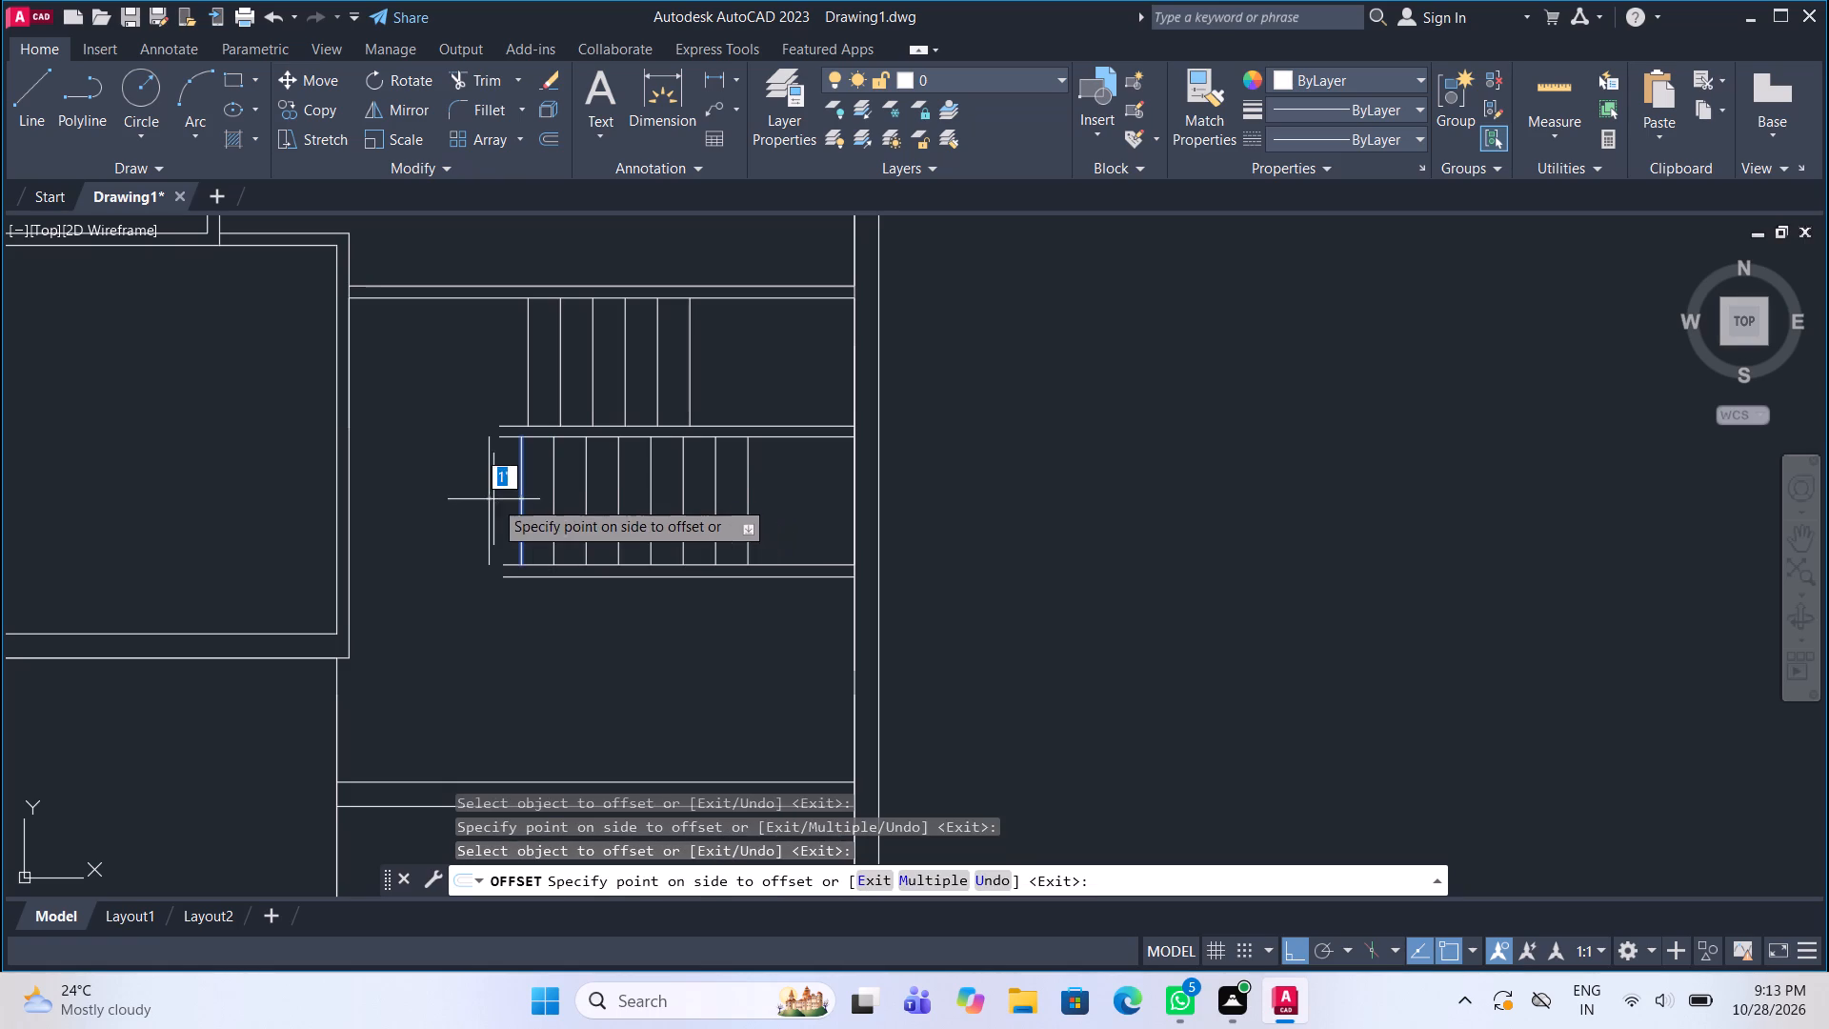
{"action": "left_click", "coordinate": [490, 499]}
{"action": "middle_click_drag", "start_coordinate": [523, 526], "coordinate": [593, 527]}
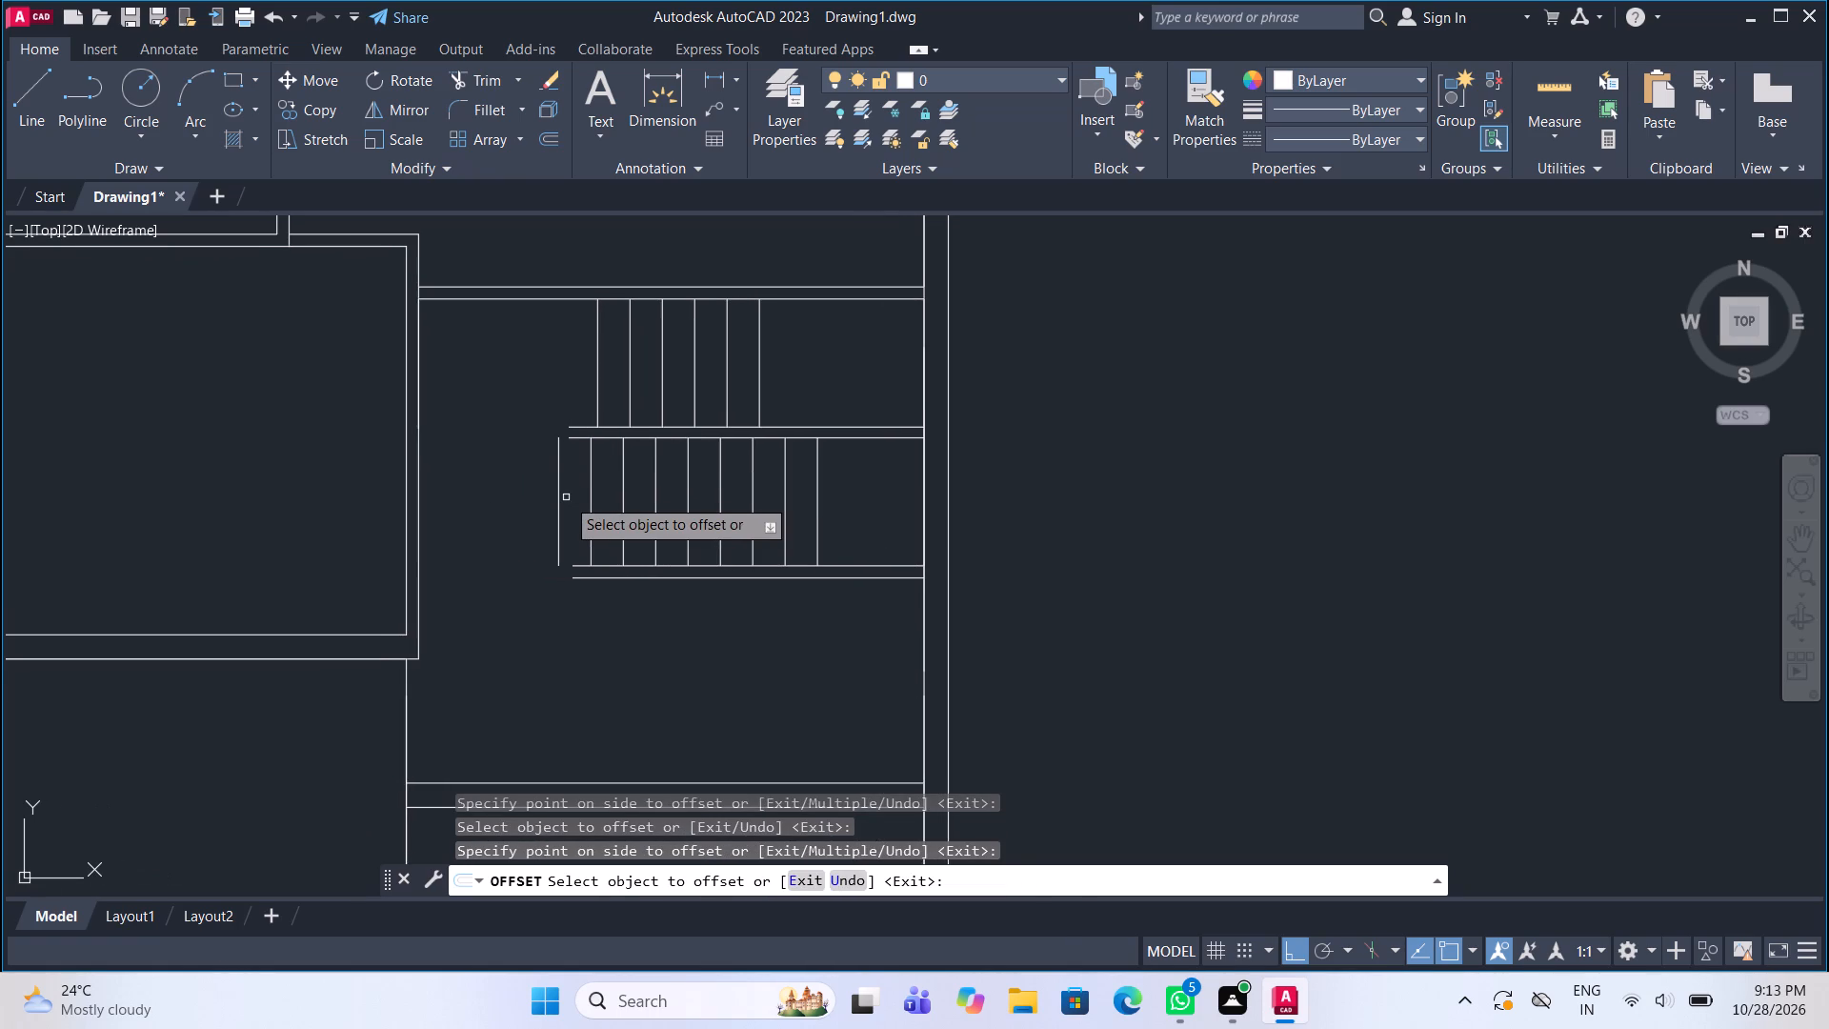
{"action": "key", "text": "Escape"}
Delete the lower flight's leftmost tread line, which lies beyond the partitions' free ends.
{"action": "left_click", "coordinate": [557, 498]}
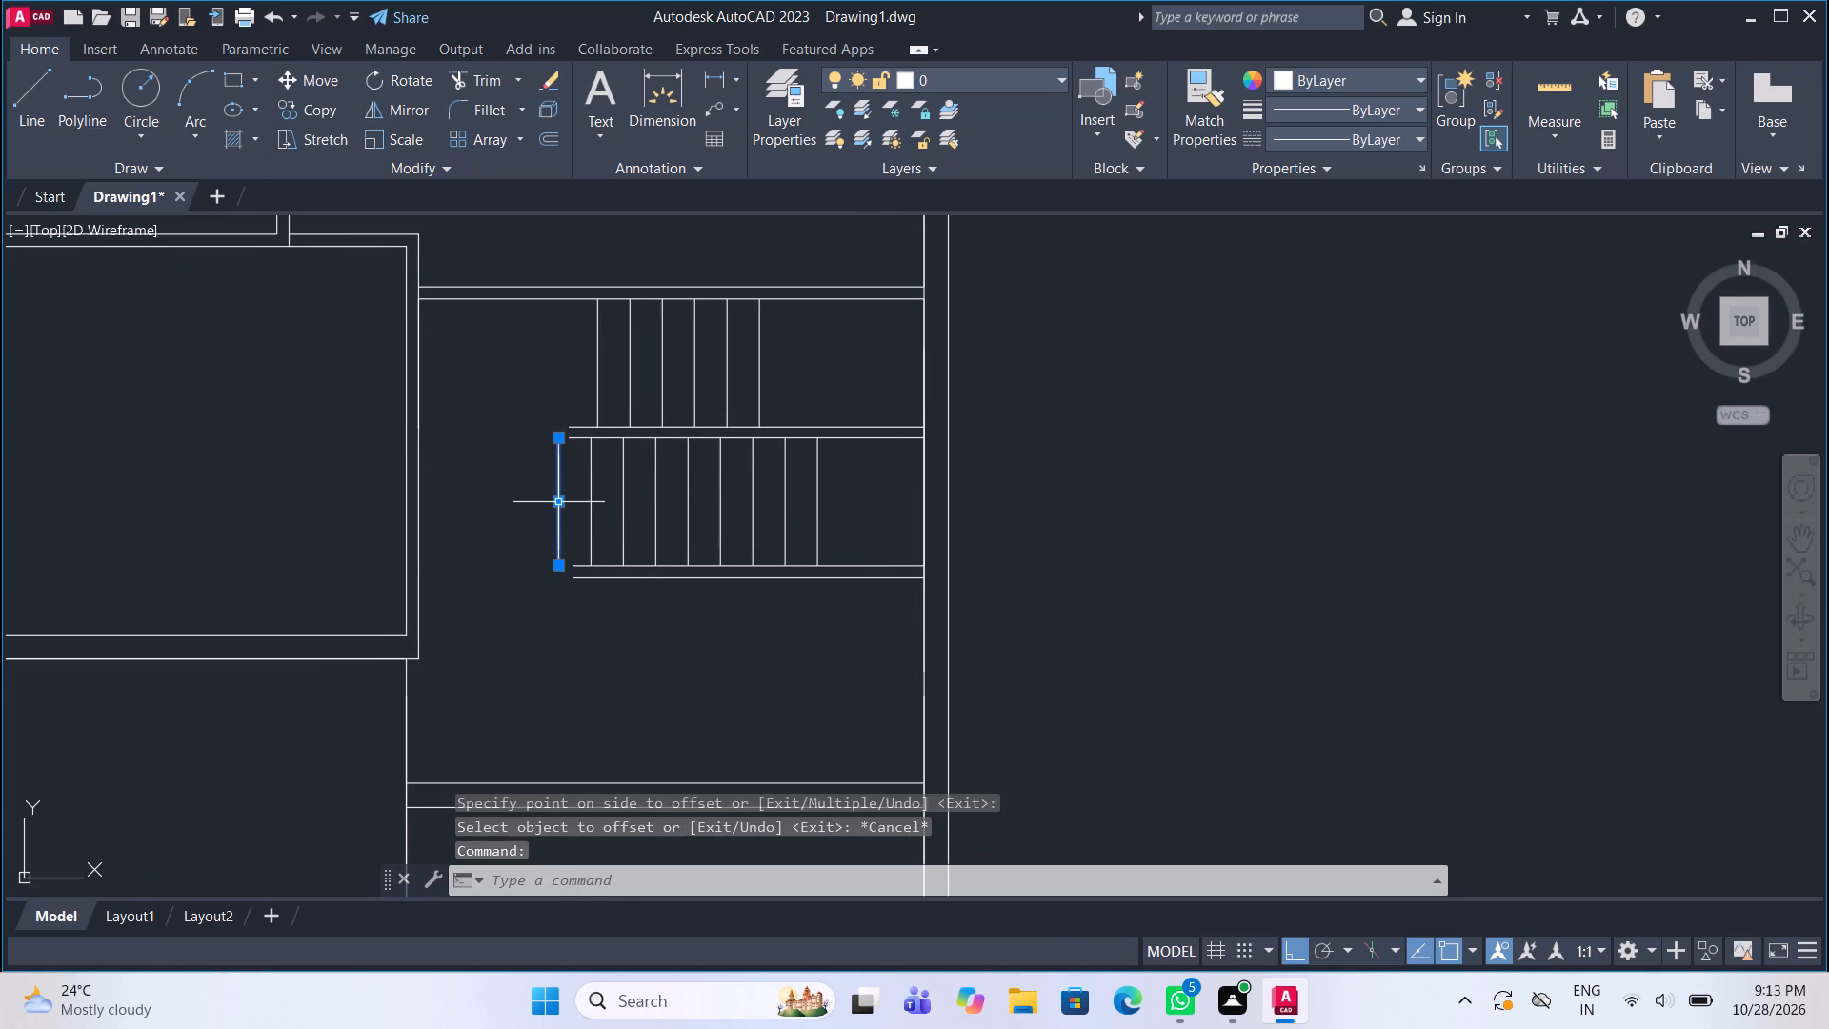
{"action": "key", "text": "Delete"}
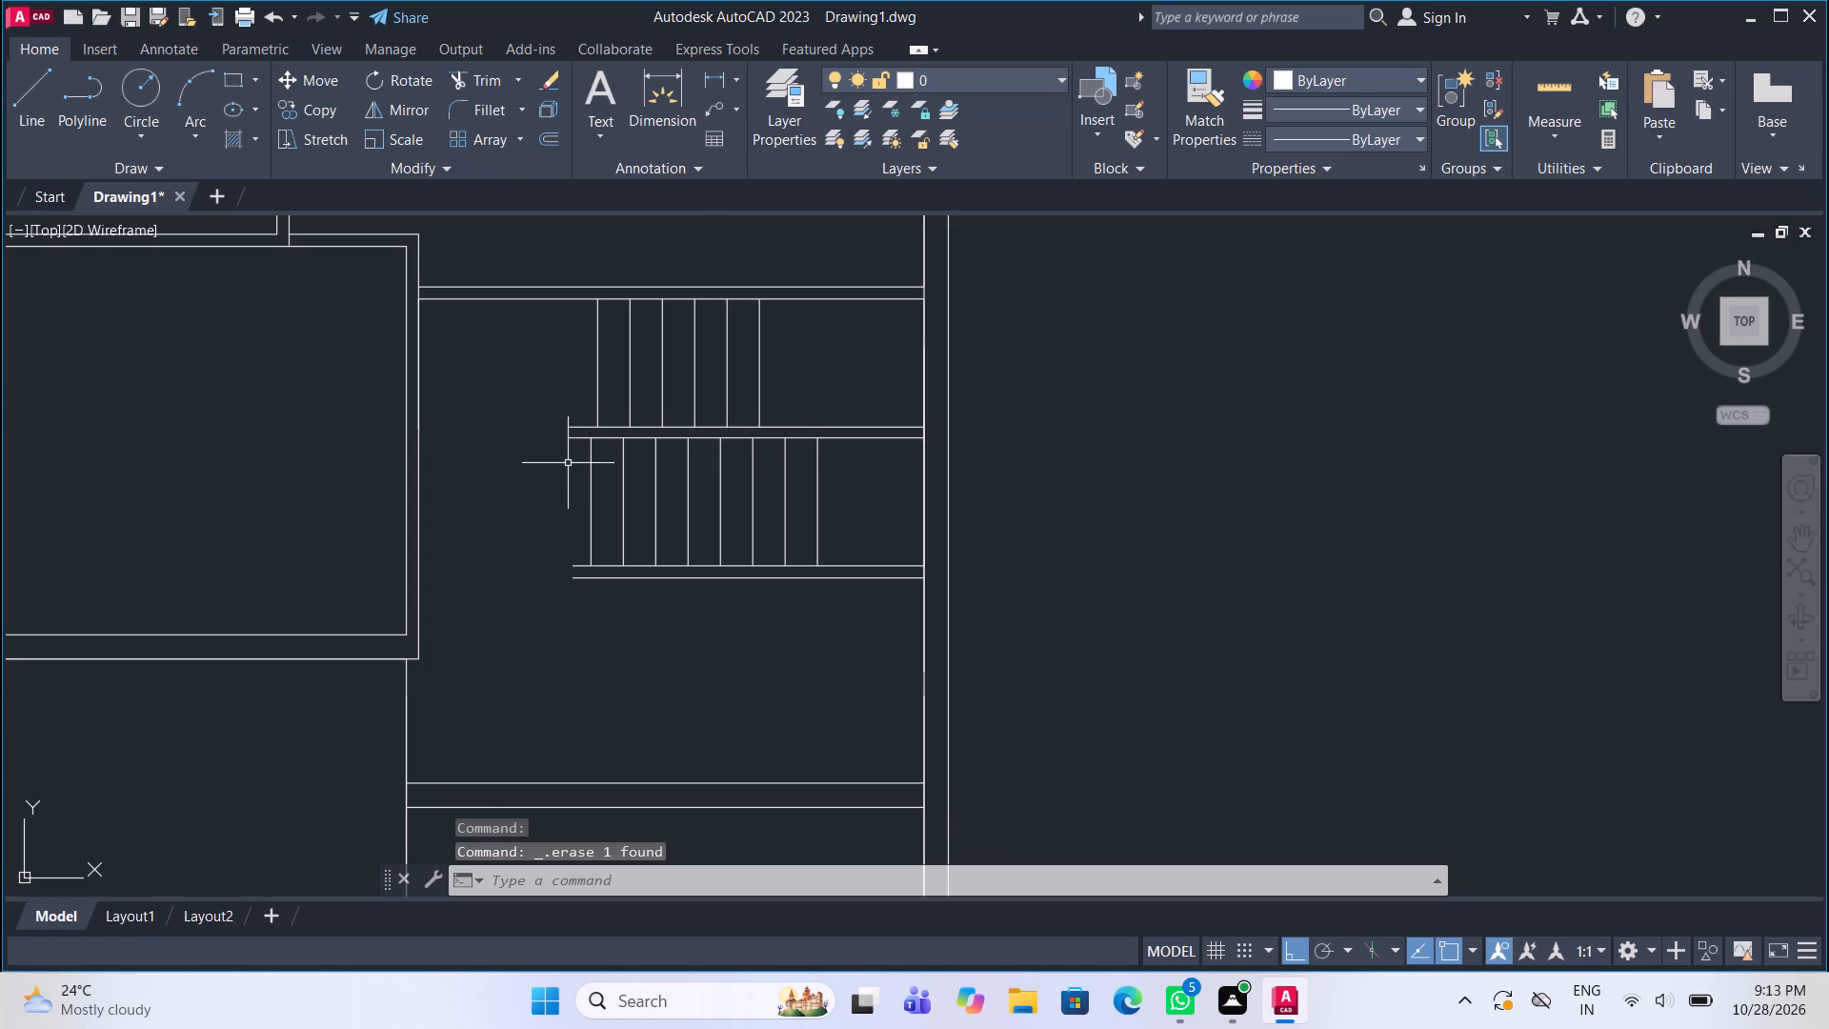
Draw a short vertical line across the middle partition near its free end, just beyond the lower flight's last tread.
{"action": "scroll", "coordinate": [570, 461], "scroll_direction": "up", "scroll_amount": 1}
{"action": "left_click", "coordinate": [31, 106]}
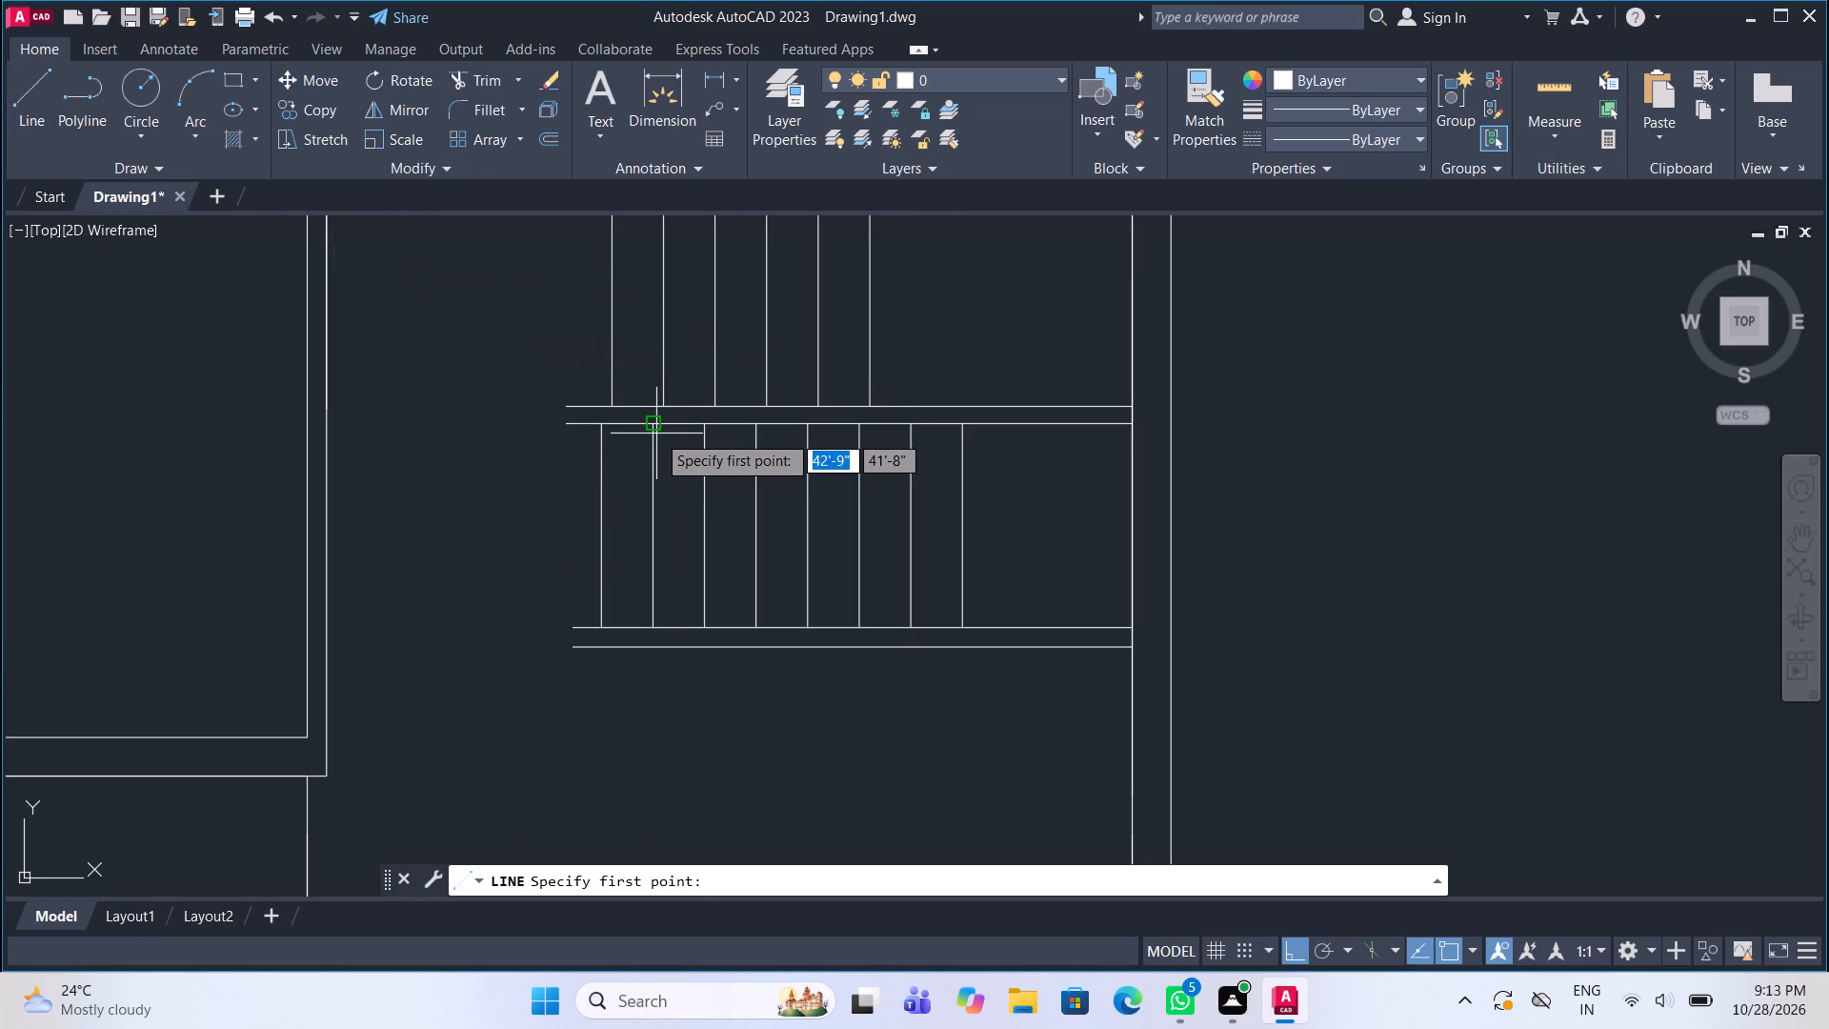
{"action": "scroll", "coordinate": [593, 428], "scroll_direction": "up", "scroll_amount": 2}
{"action": "left_click", "coordinate": [586, 422]}
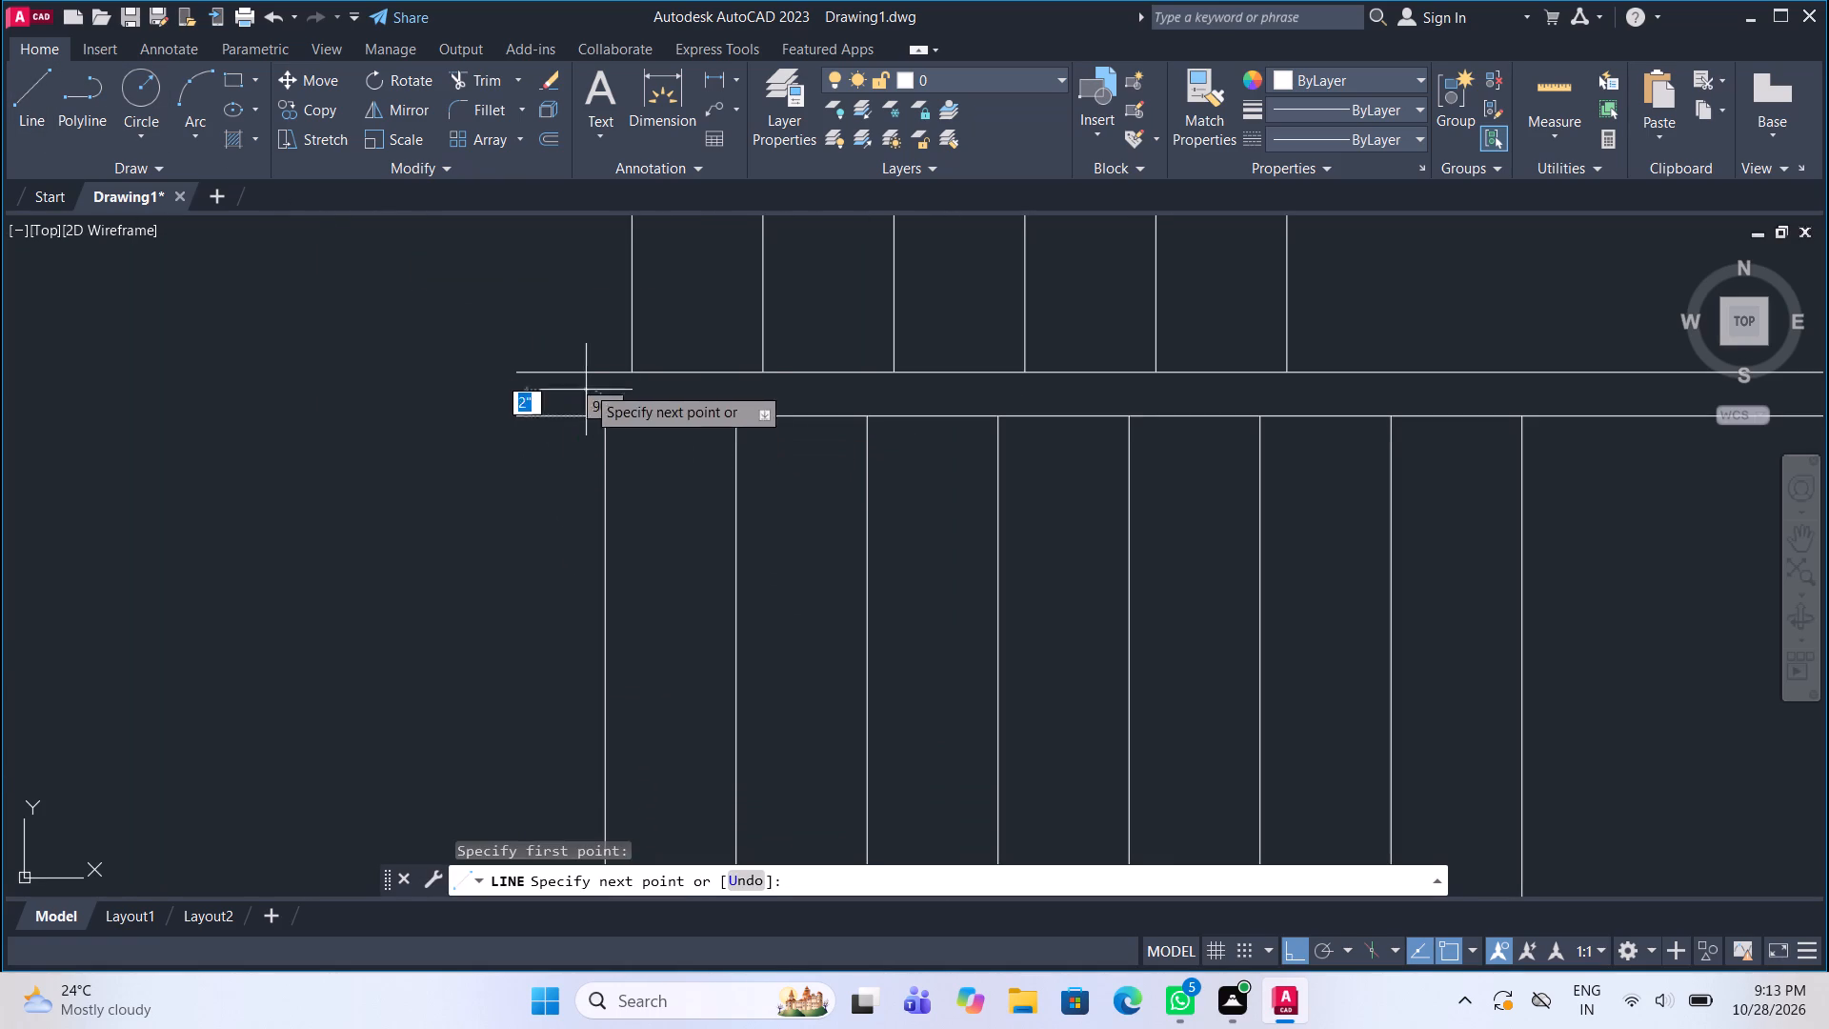
{"action": "left_click", "coordinate": [584, 371]}
Draw a short vertical line across the lowest stair partition near its free end, just beyond the lower flight's last tread.
{"action": "scroll", "coordinate": [588, 369], "scroll_direction": "down", "scroll_amount": 3}
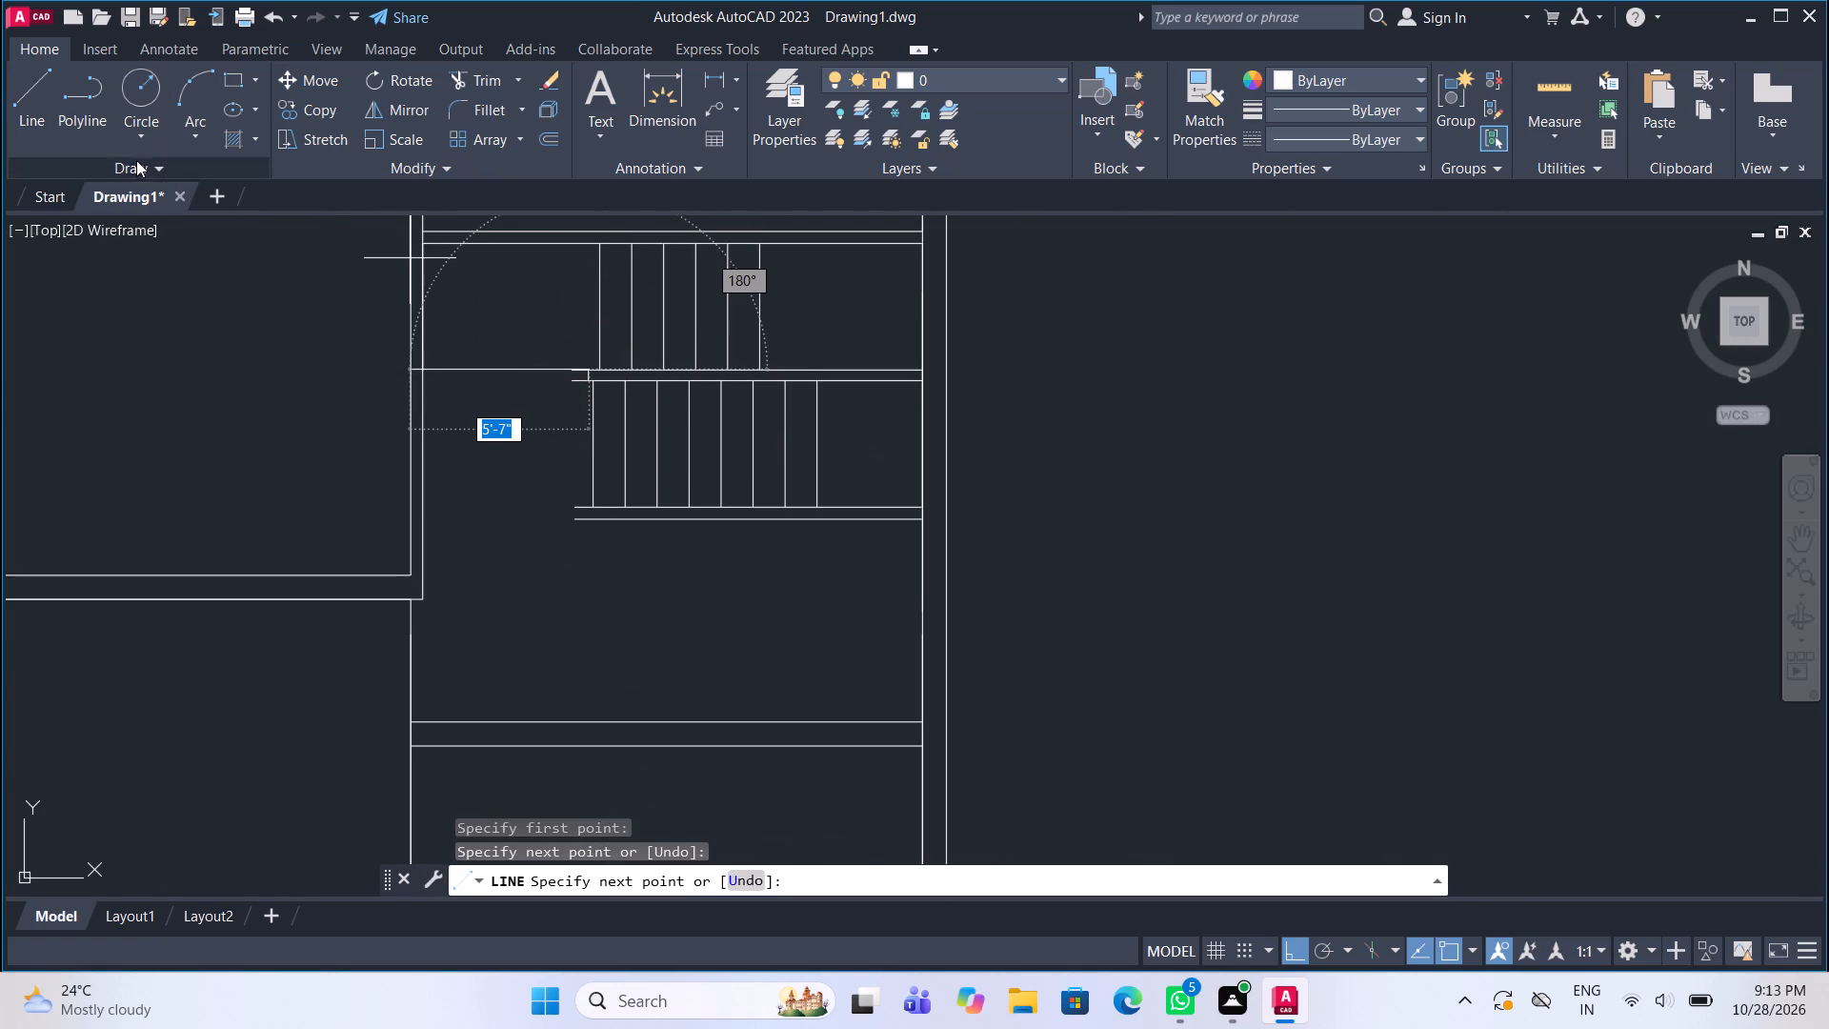
{"action": "left_click", "coordinate": [24, 97]}
{"action": "scroll", "coordinate": [572, 431], "scroll_direction": "up", "scroll_amount": 1}
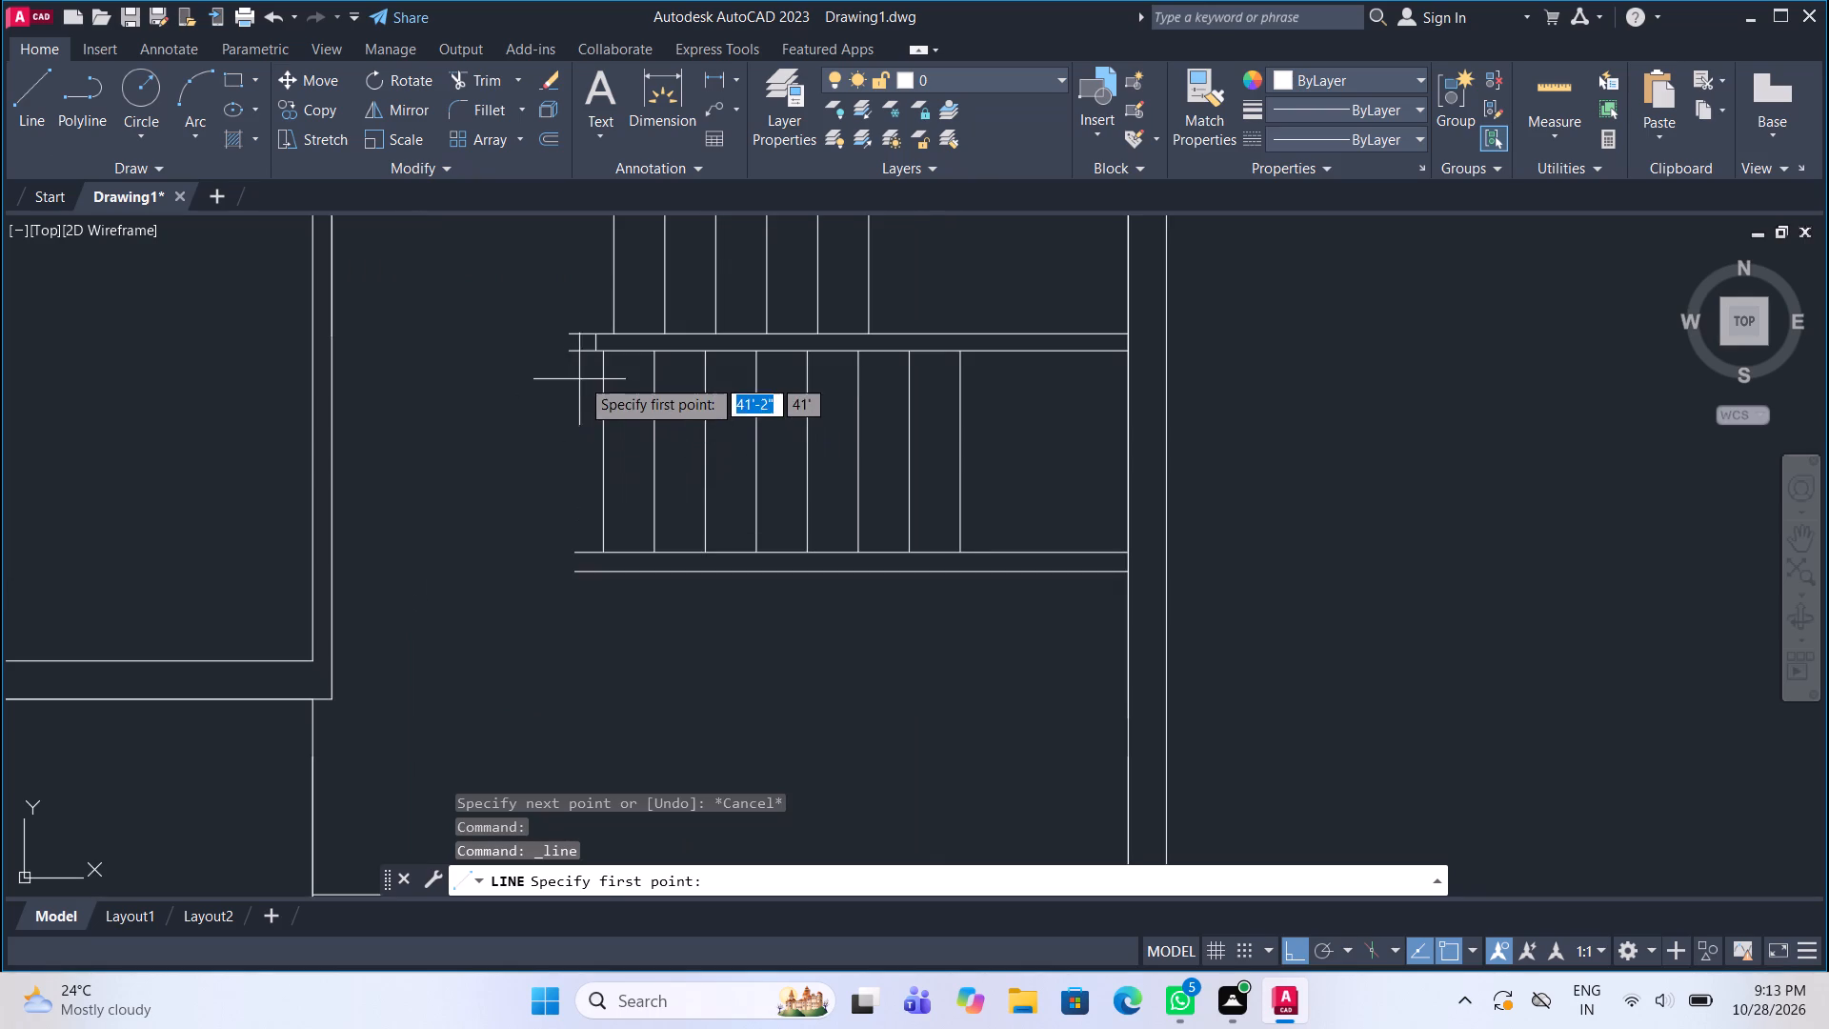
{"action": "scroll", "coordinate": [592, 555], "scroll_direction": "up", "scroll_amount": 2}
{"action": "left_click", "coordinate": [591, 547]}
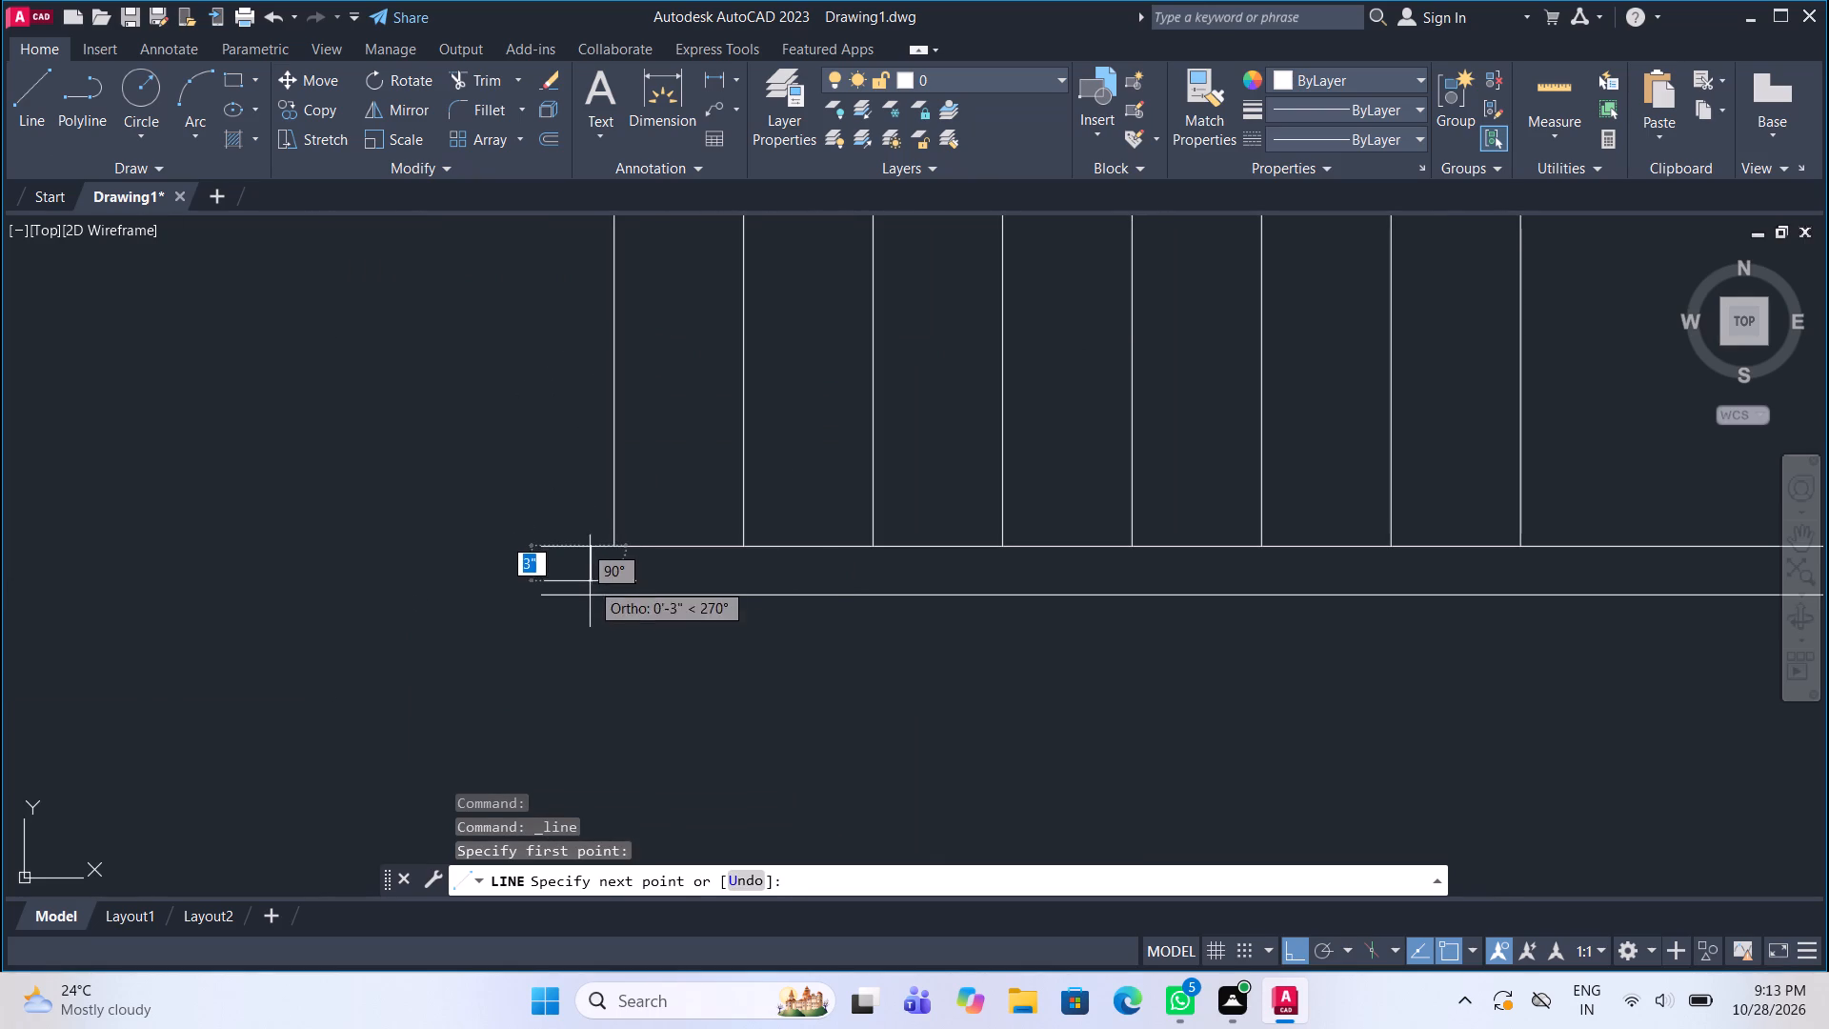
{"action": "left_click", "coordinate": [592, 588]}
Trim the lowest and middle stair partitions' stubs that project past their short end lines.
{"action": "left_click", "coordinate": [494, 72]}
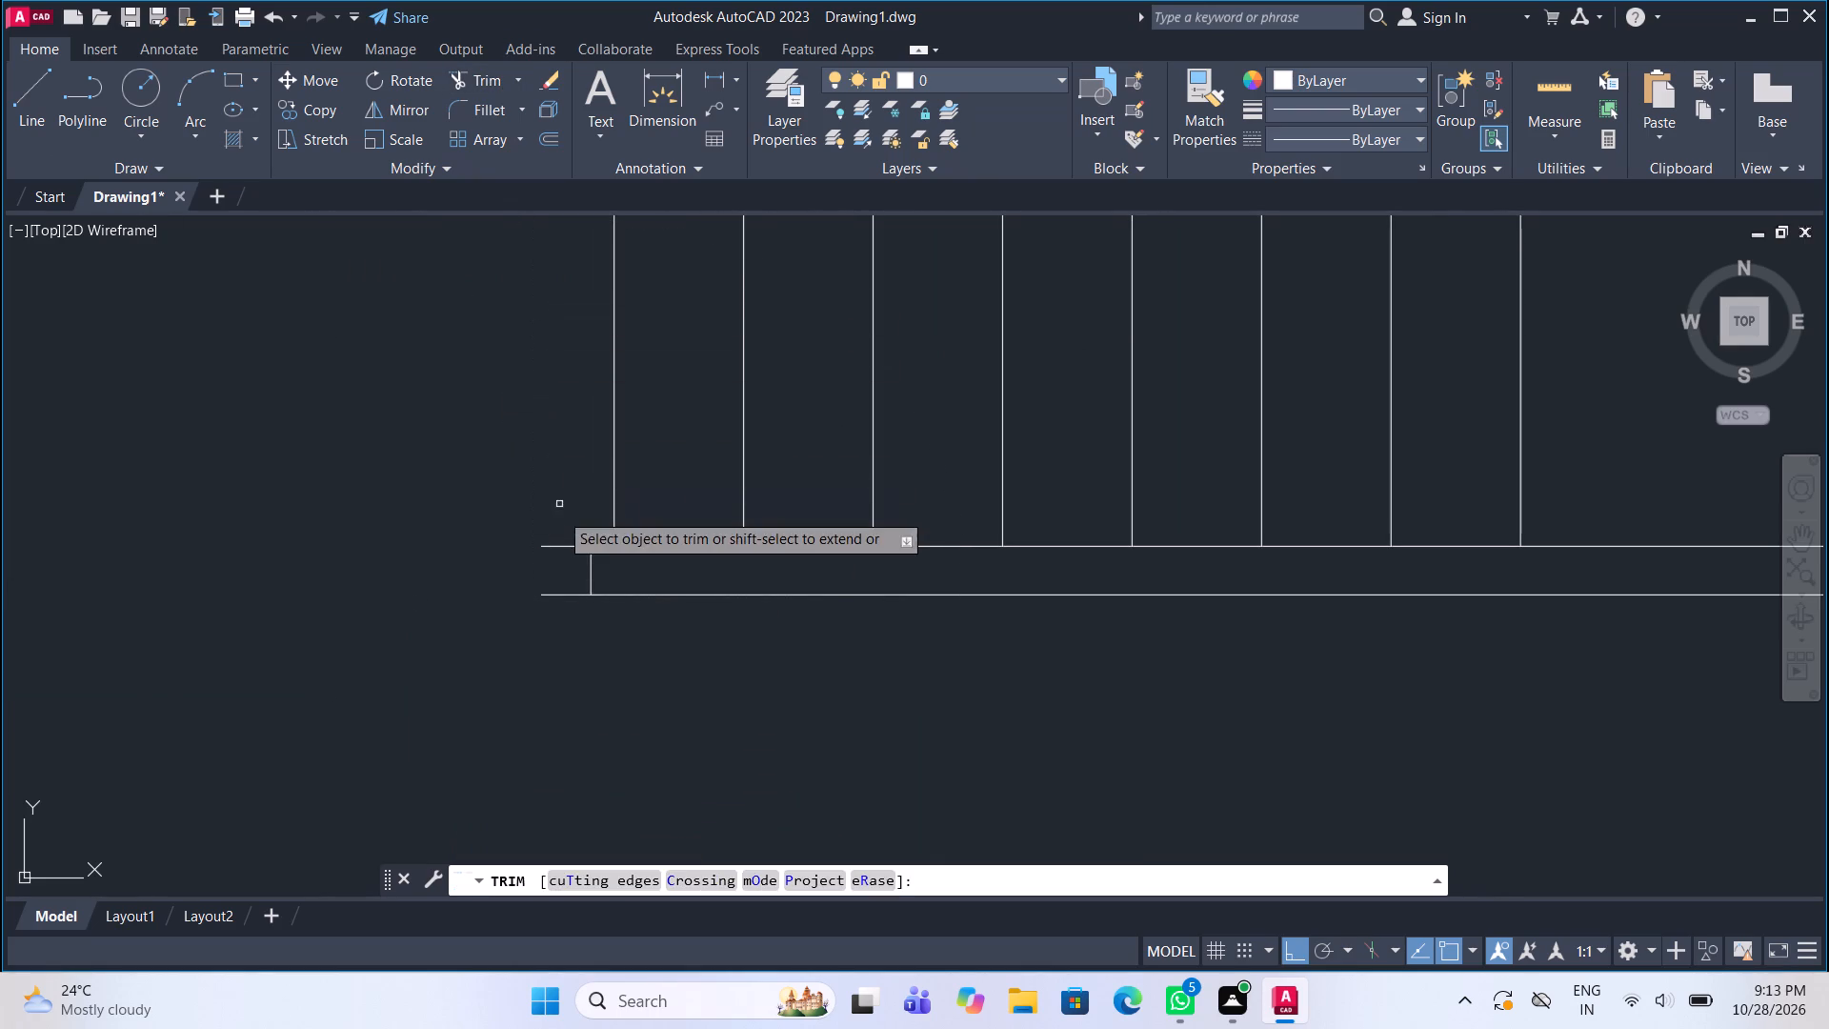
{"action": "left_click_drag", "start_coordinate": [561, 611], "coordinate": [560, 526]}
{"action": "scroll", "coordinate": [558, 567], "scroll_direction": "down", "scroll_amount": 4}
{"action": "scroll", "coordinate": [545, 499], "scroll_direction": "up", "scroll_amount": 2}
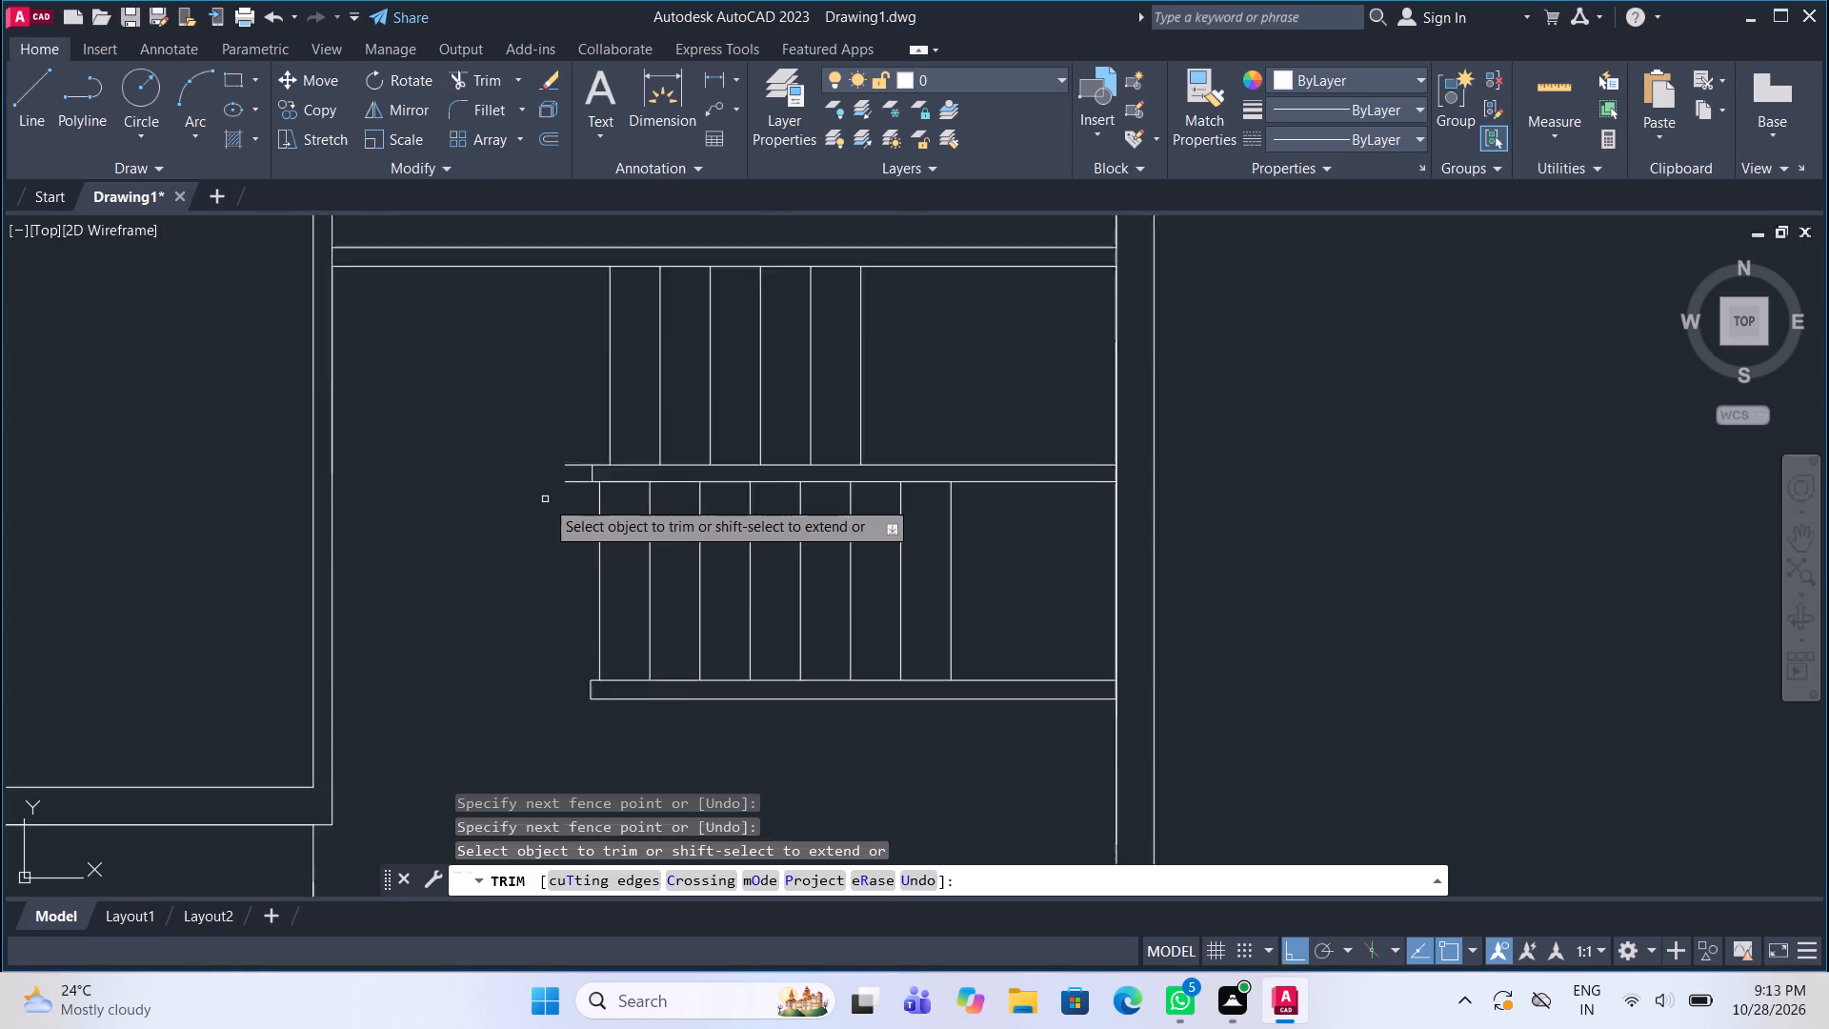
{"action": "scroll", "coordinate": [545, 499], "scroll_direction": "up", "scroll_amount": 1}
{"action": "left_click_drag", "start_coordinate": [586, 423], "coordinate": [589, 495]}
{"action": "scroll", "coordinate": [521, 503], "scroll_direction": "down", "scroll_amount": 2}
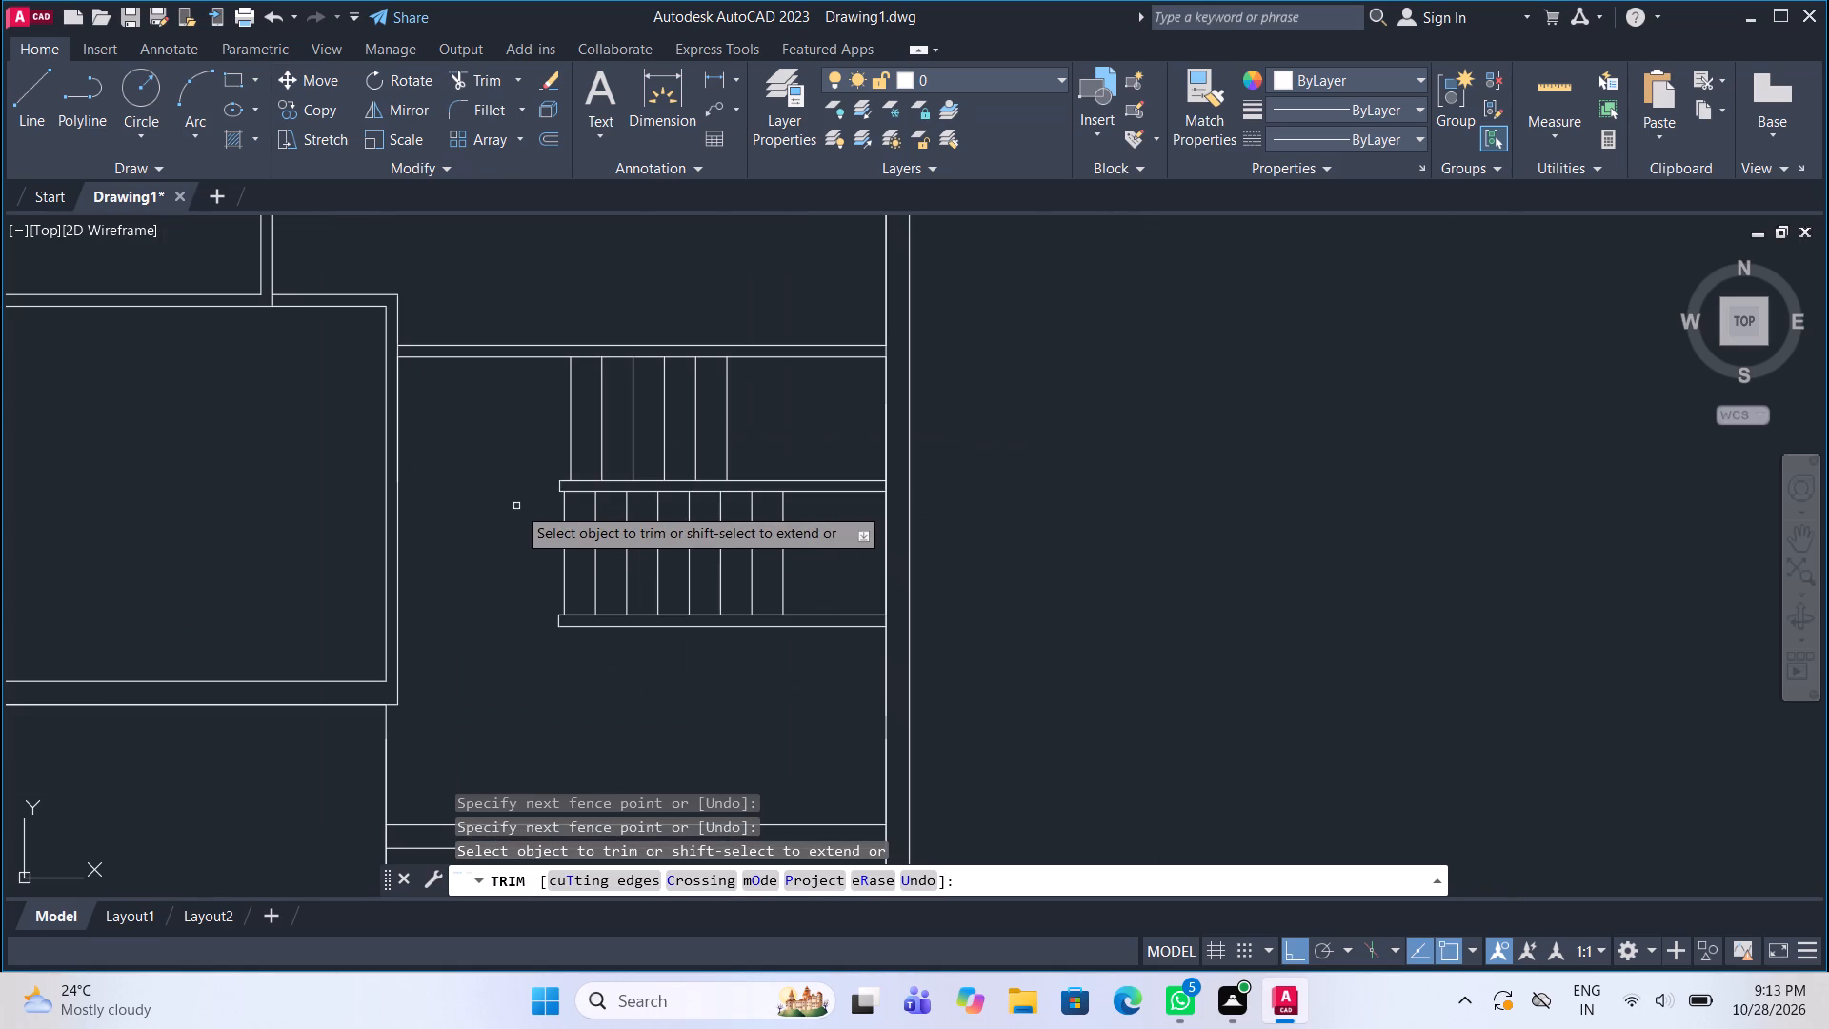
{"action": "key", "text": "Escape"}
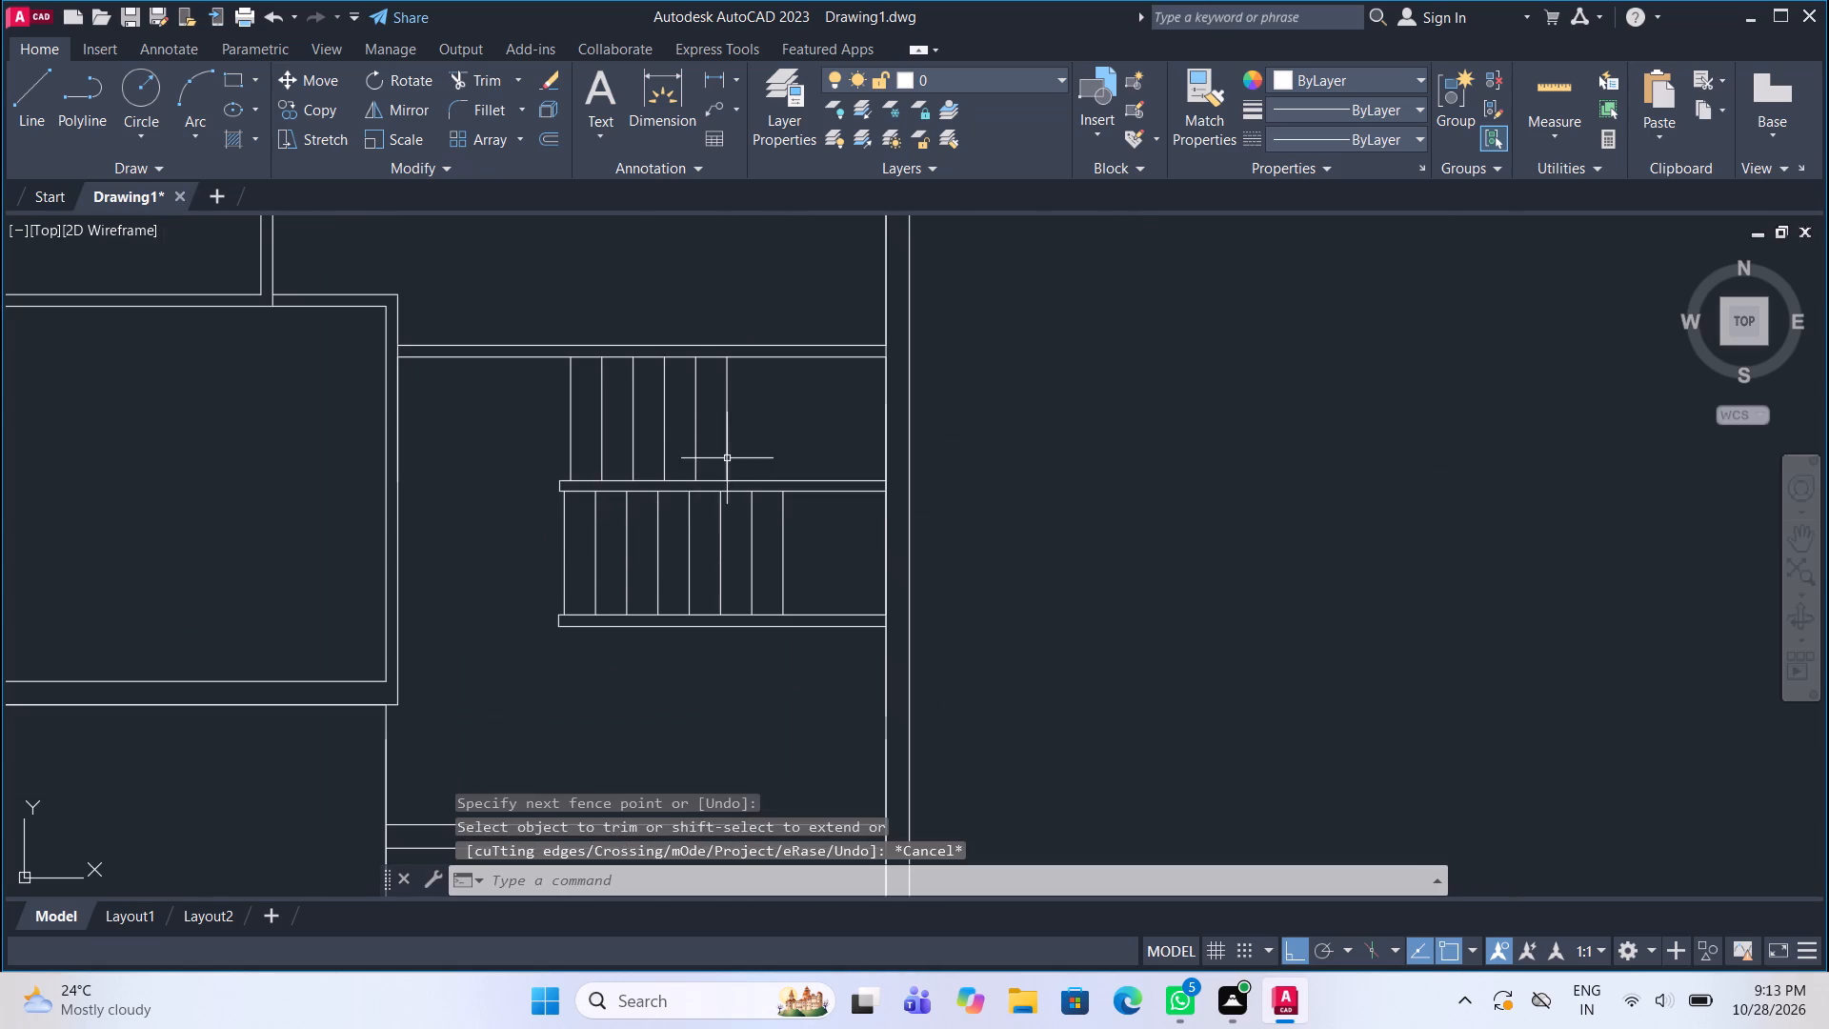
Move the upper flight's six tread lines one tread spacing to the right, toward the outer wall.
{"action": "scroll", "coordinate": [701, 400], "scroll_direction": "up", "scroll_amount": 1}
{"action": "left_click", "coordinate": [794, 469]}
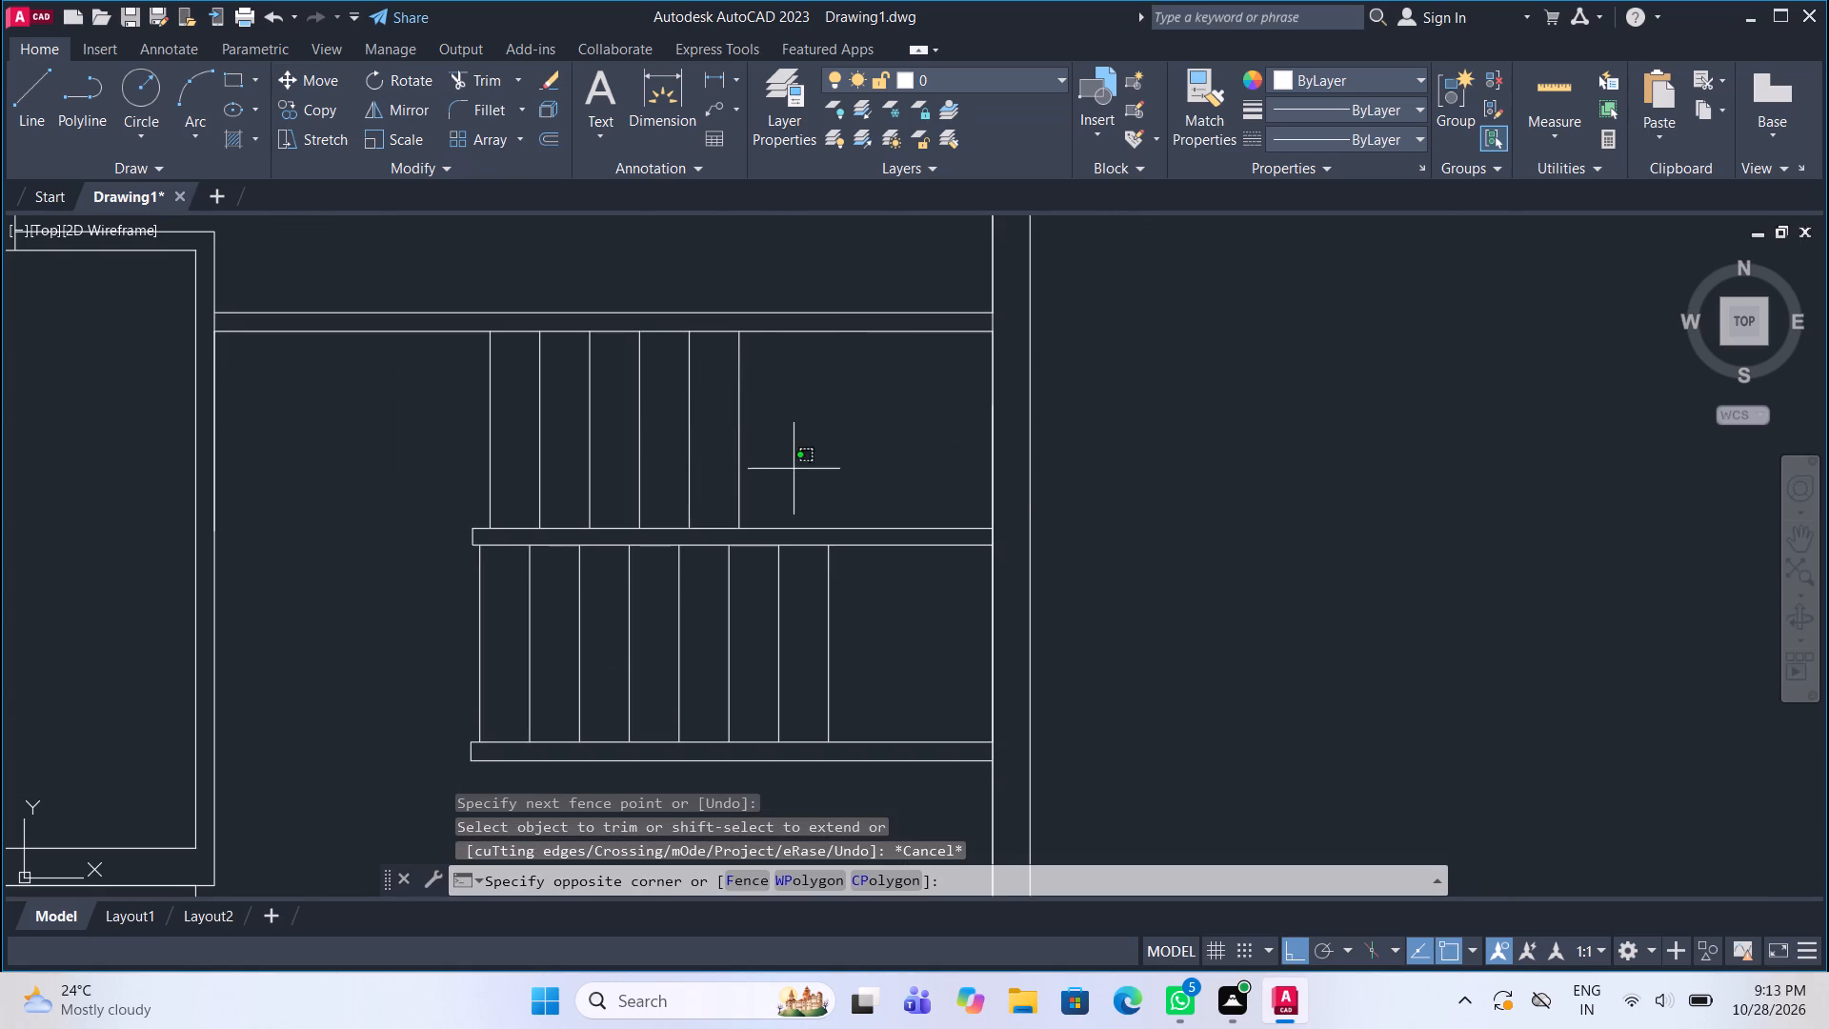
{"action": "left_click", "coordinate": [422, 413]}
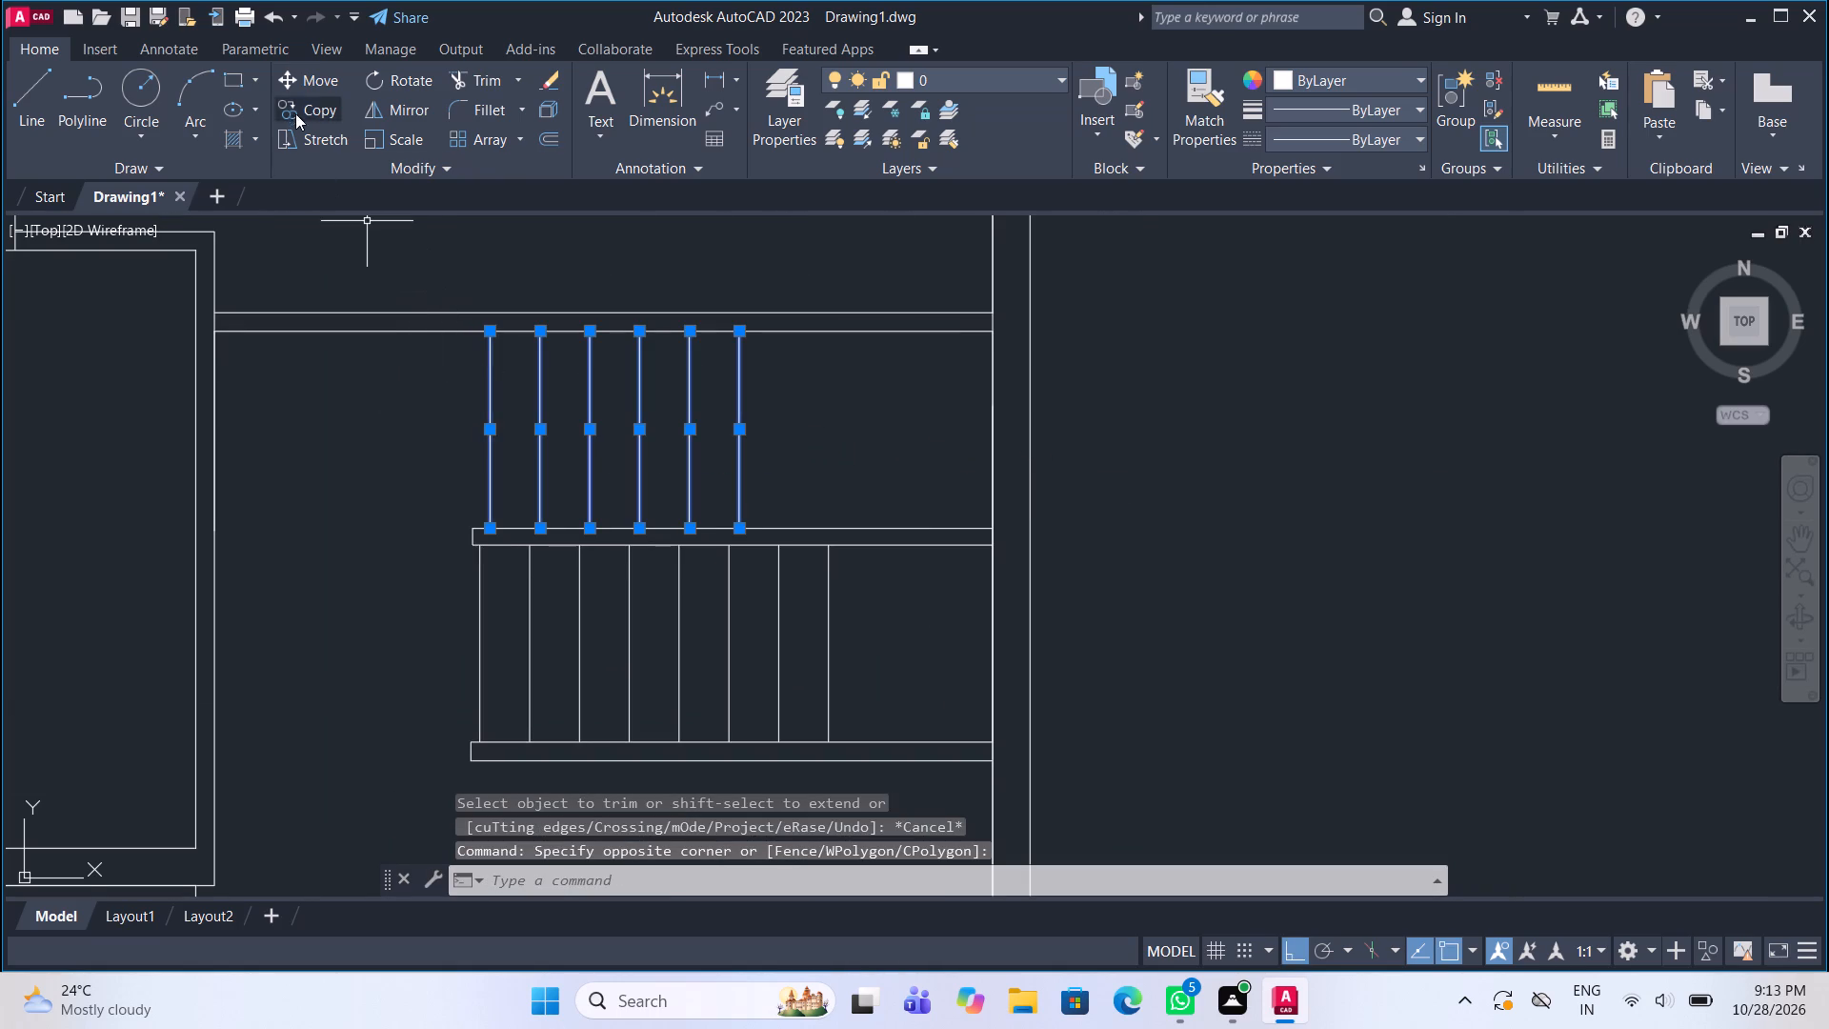
{"action": "left_click", "coordinate": [311, 86]}
{"action": "left_click", "coordinate": [486, 333]}
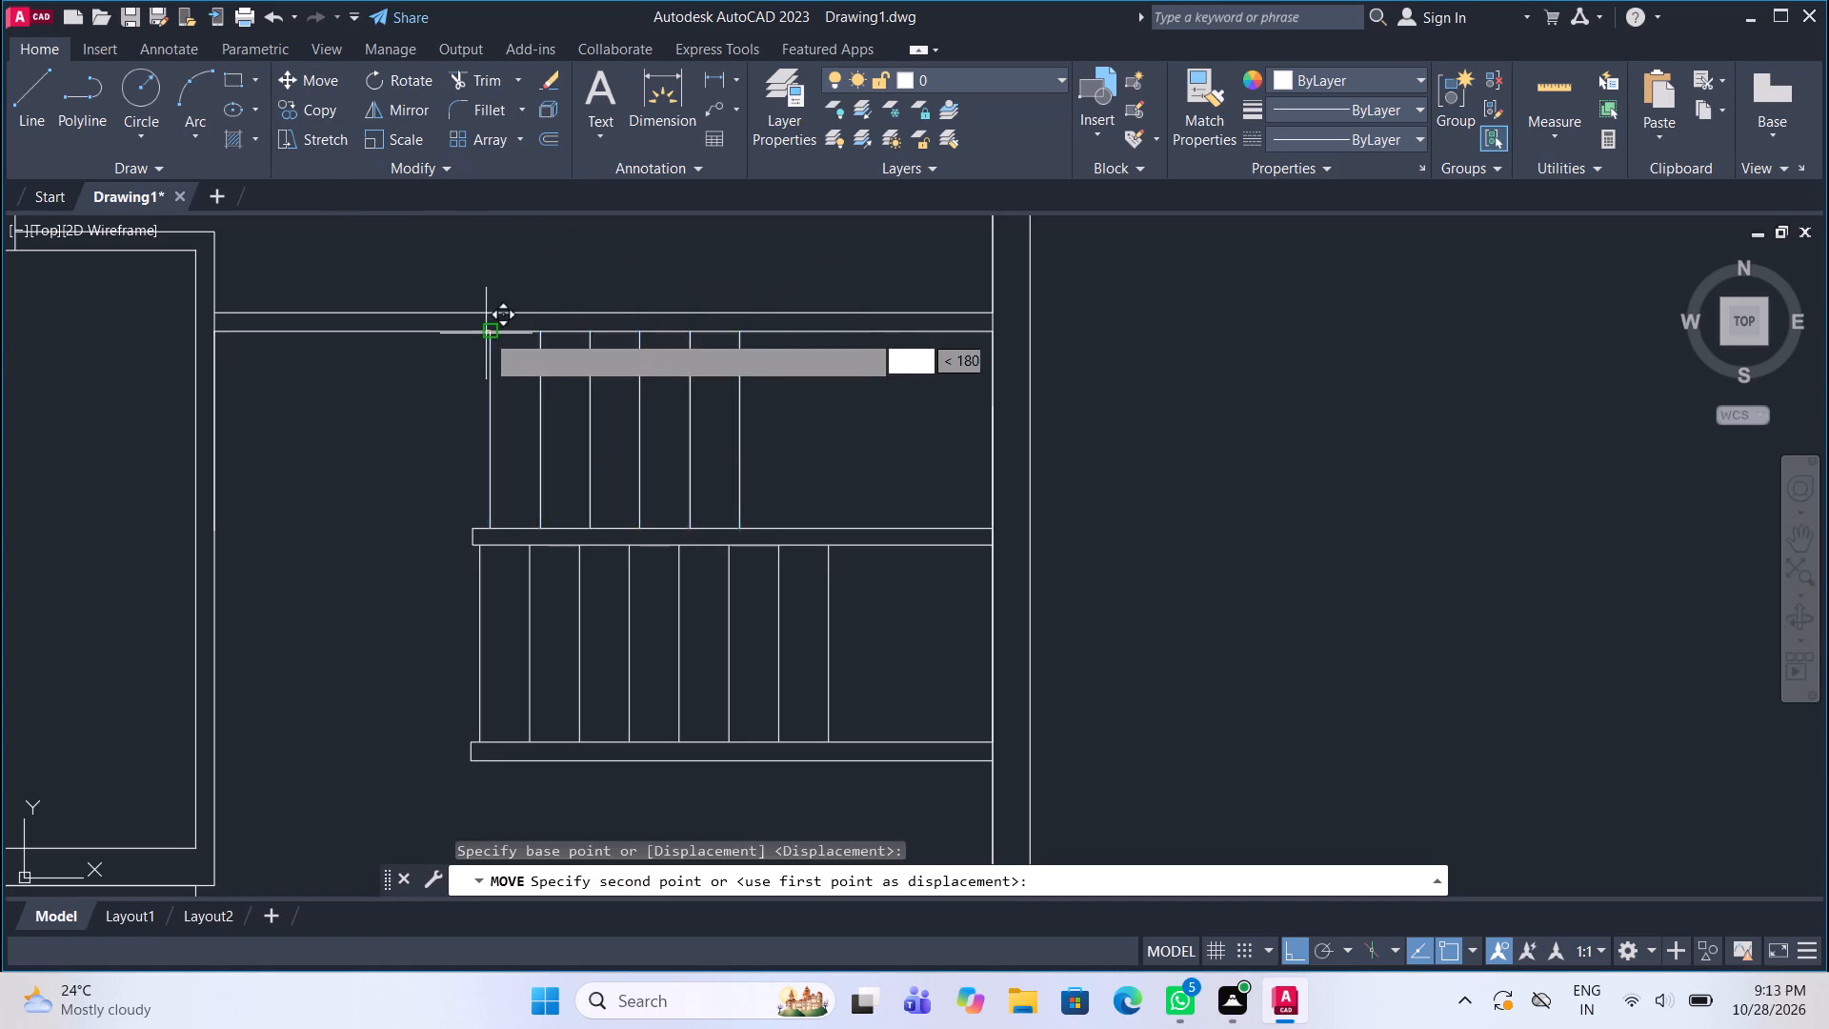
{"action": "left_click", "coordinate": [545, 333]}
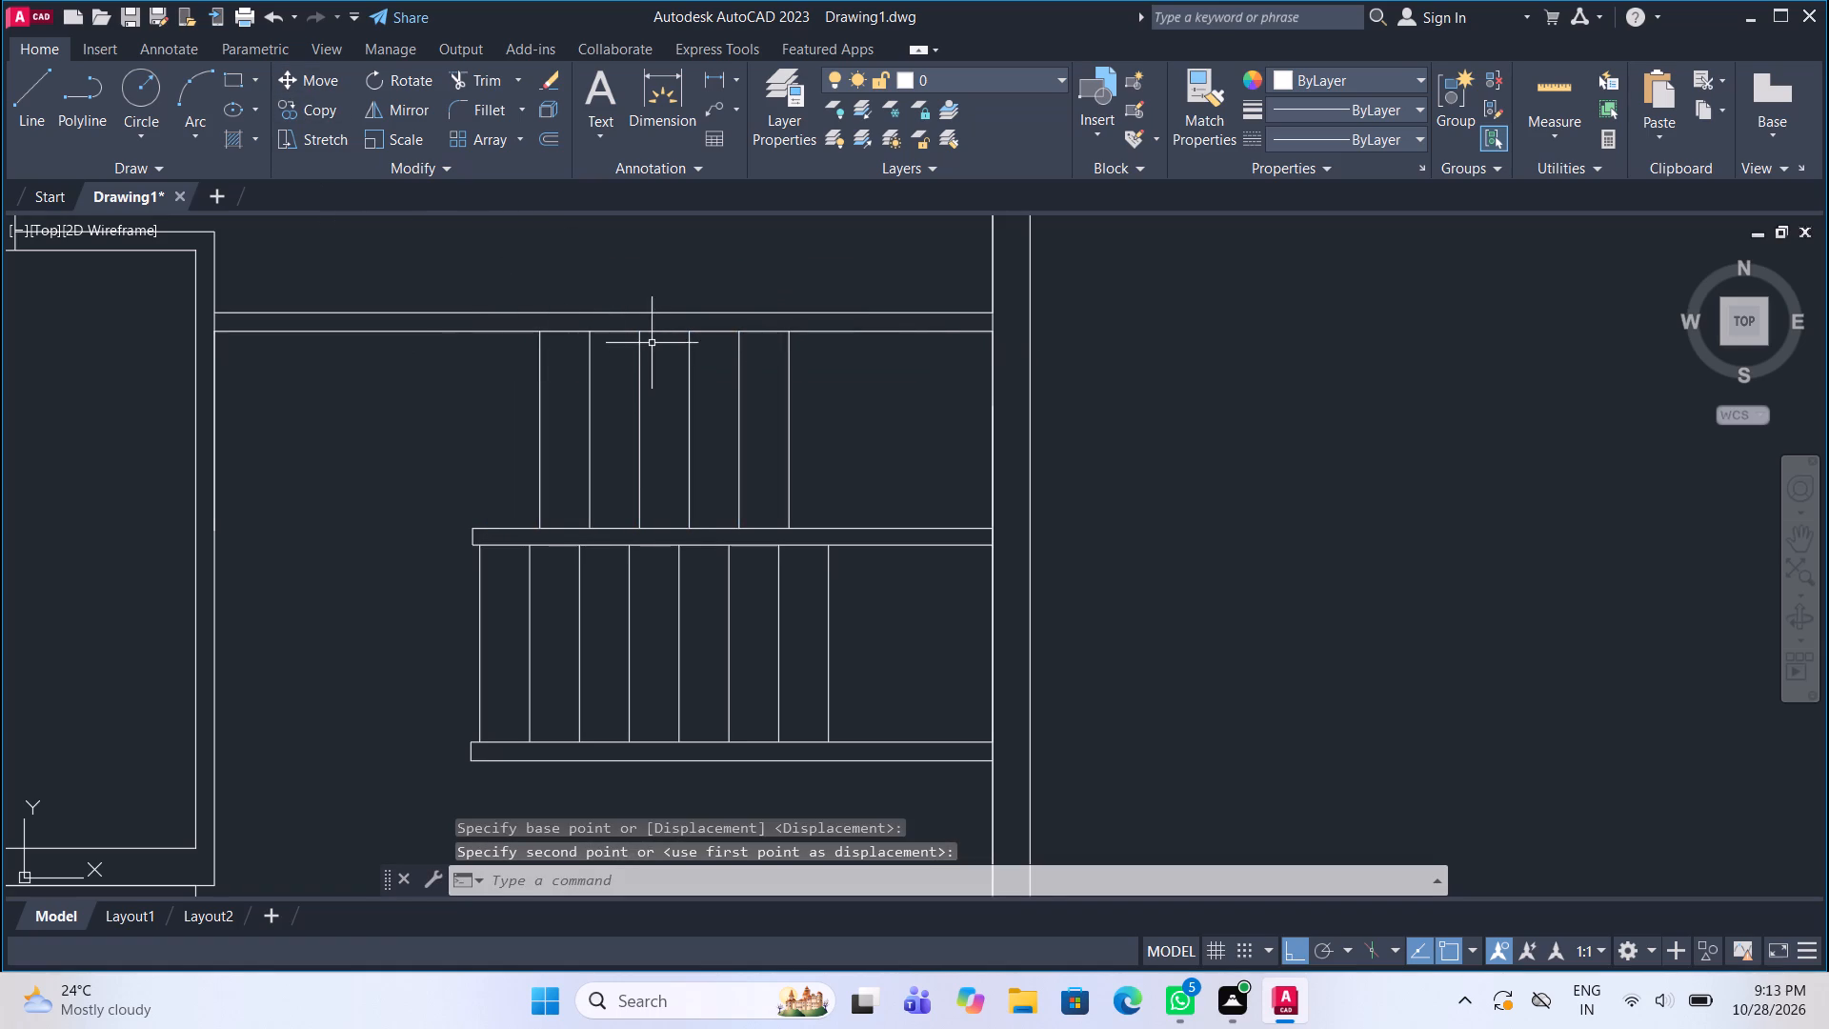
Draw a short 4.5" wide wall stub down from the upper partition, its outer face aligned with the middle partition's free end.
{"action": "middle_click_drag", "start_coordinate": [648, 338], "coordinate": [679, 316]}
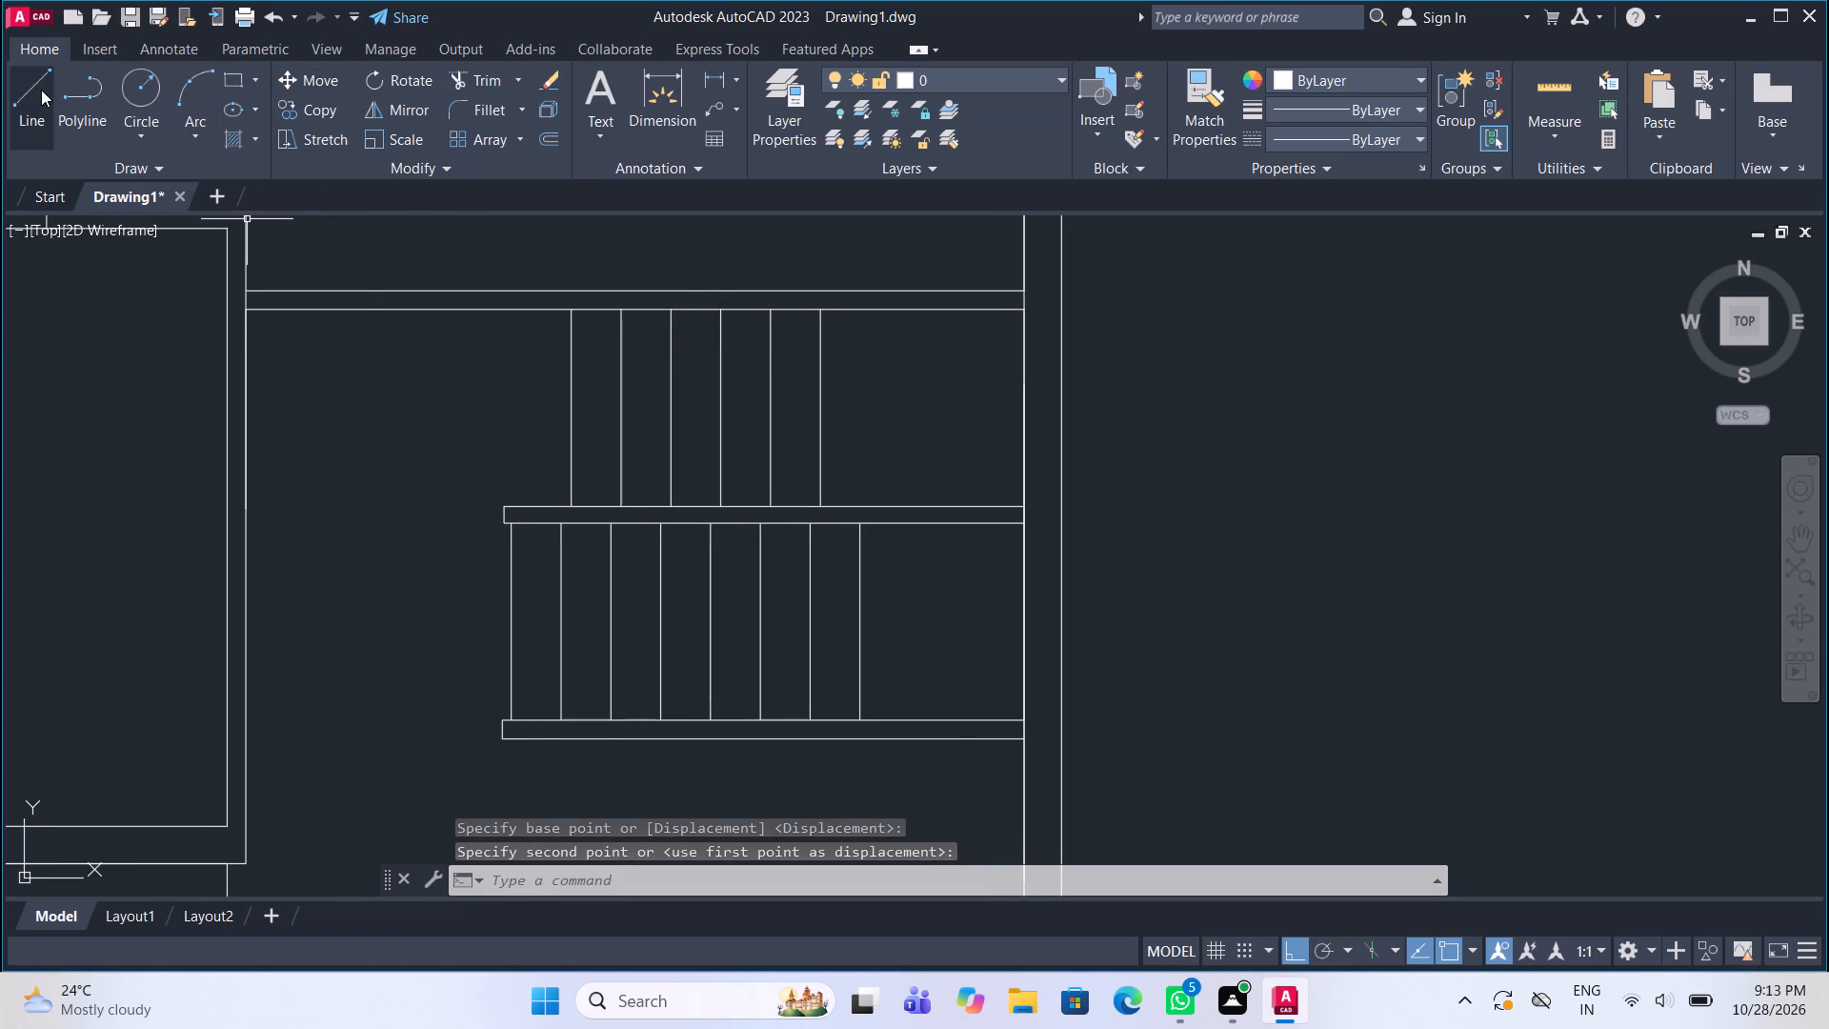
{"action": "left_click", "coordinate": [41, 90]}
{"action": "middle_click_drag", "start_coordinate": [391, 322], "coordinate": [543, 359]}
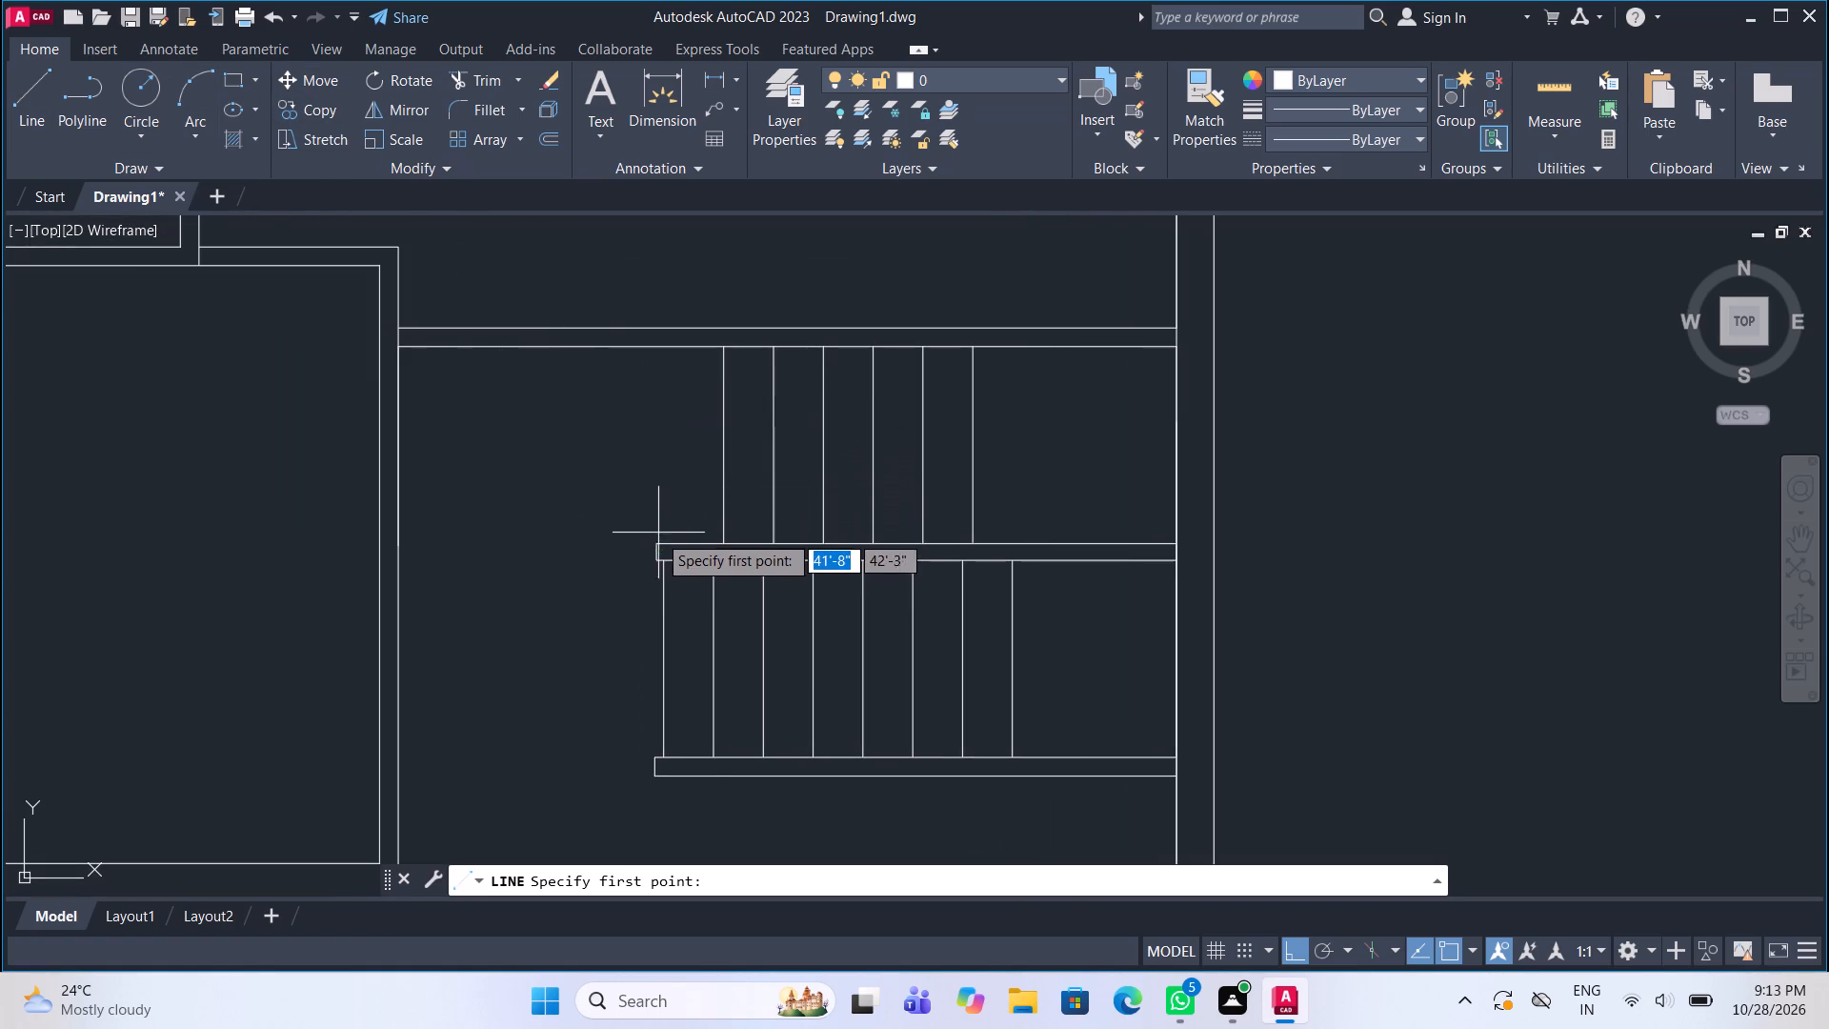
{"action": "left_click", "coordinate": [660, 341]}
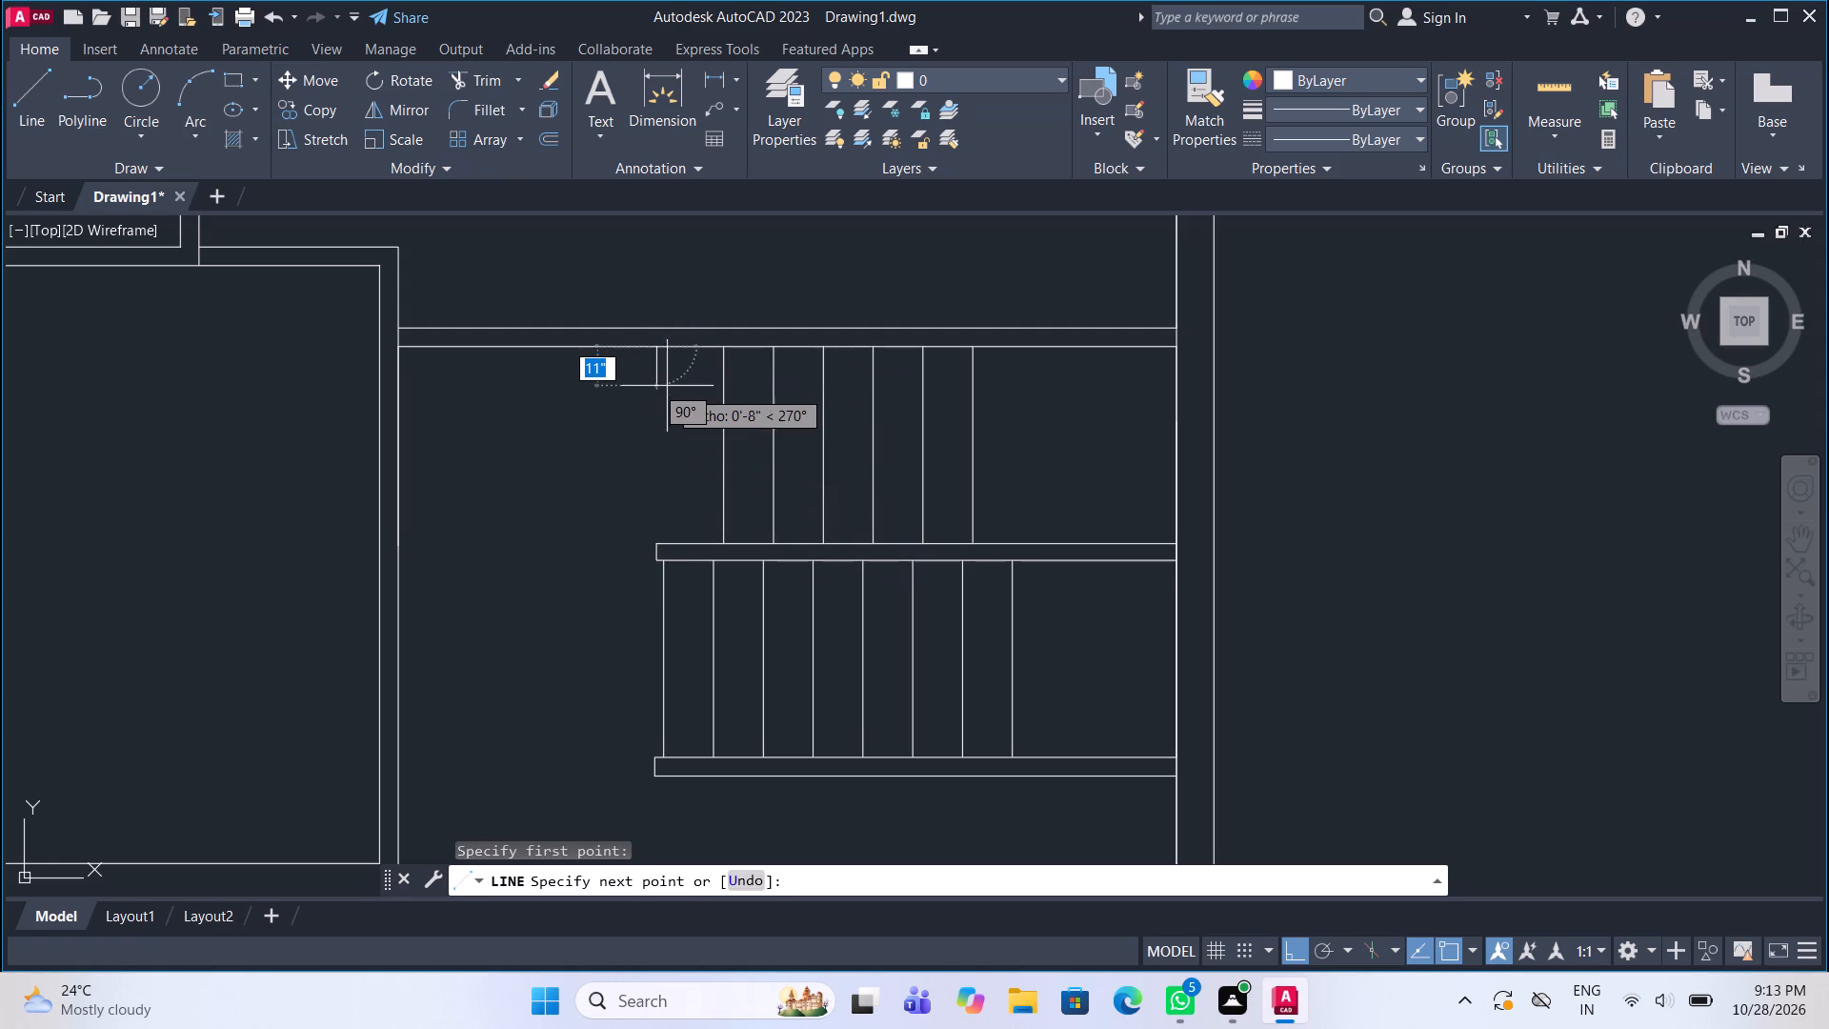
{"action": "left_click", "coordinate": [669, 403]}
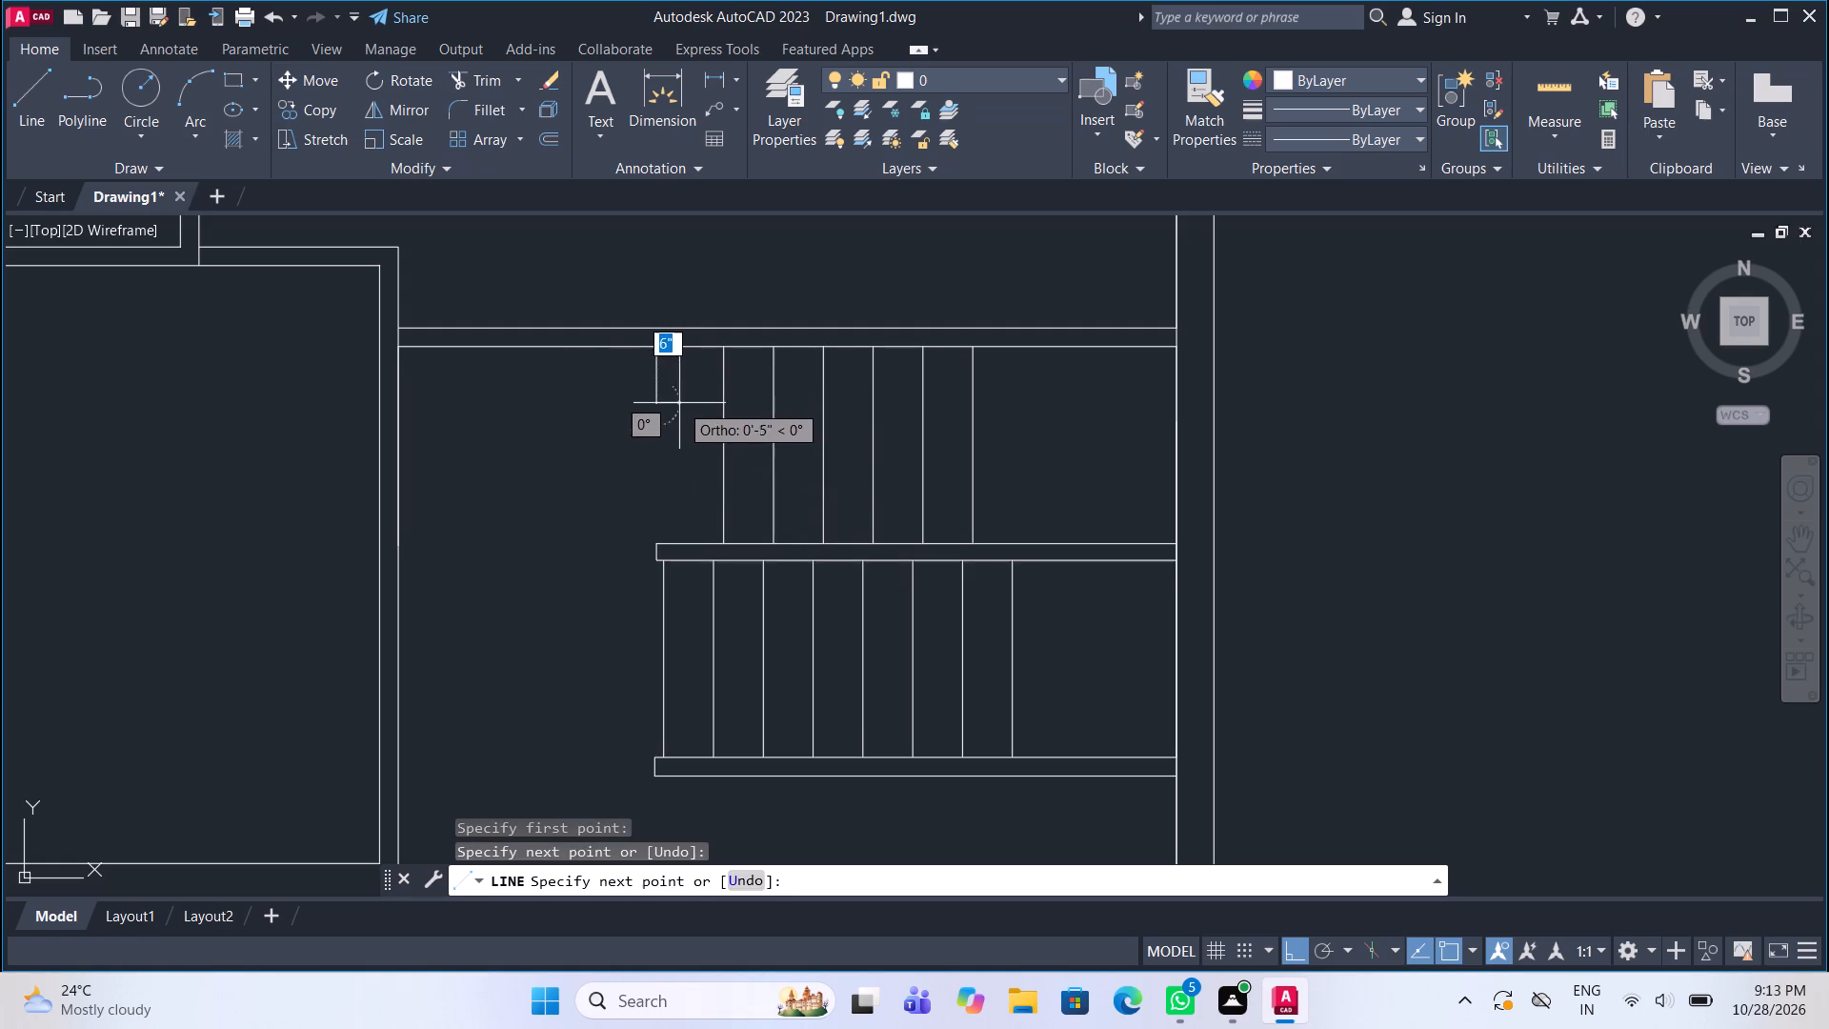
{"action": "type", "text": "4.5\""}
{"action": "key", "text": "Return"}
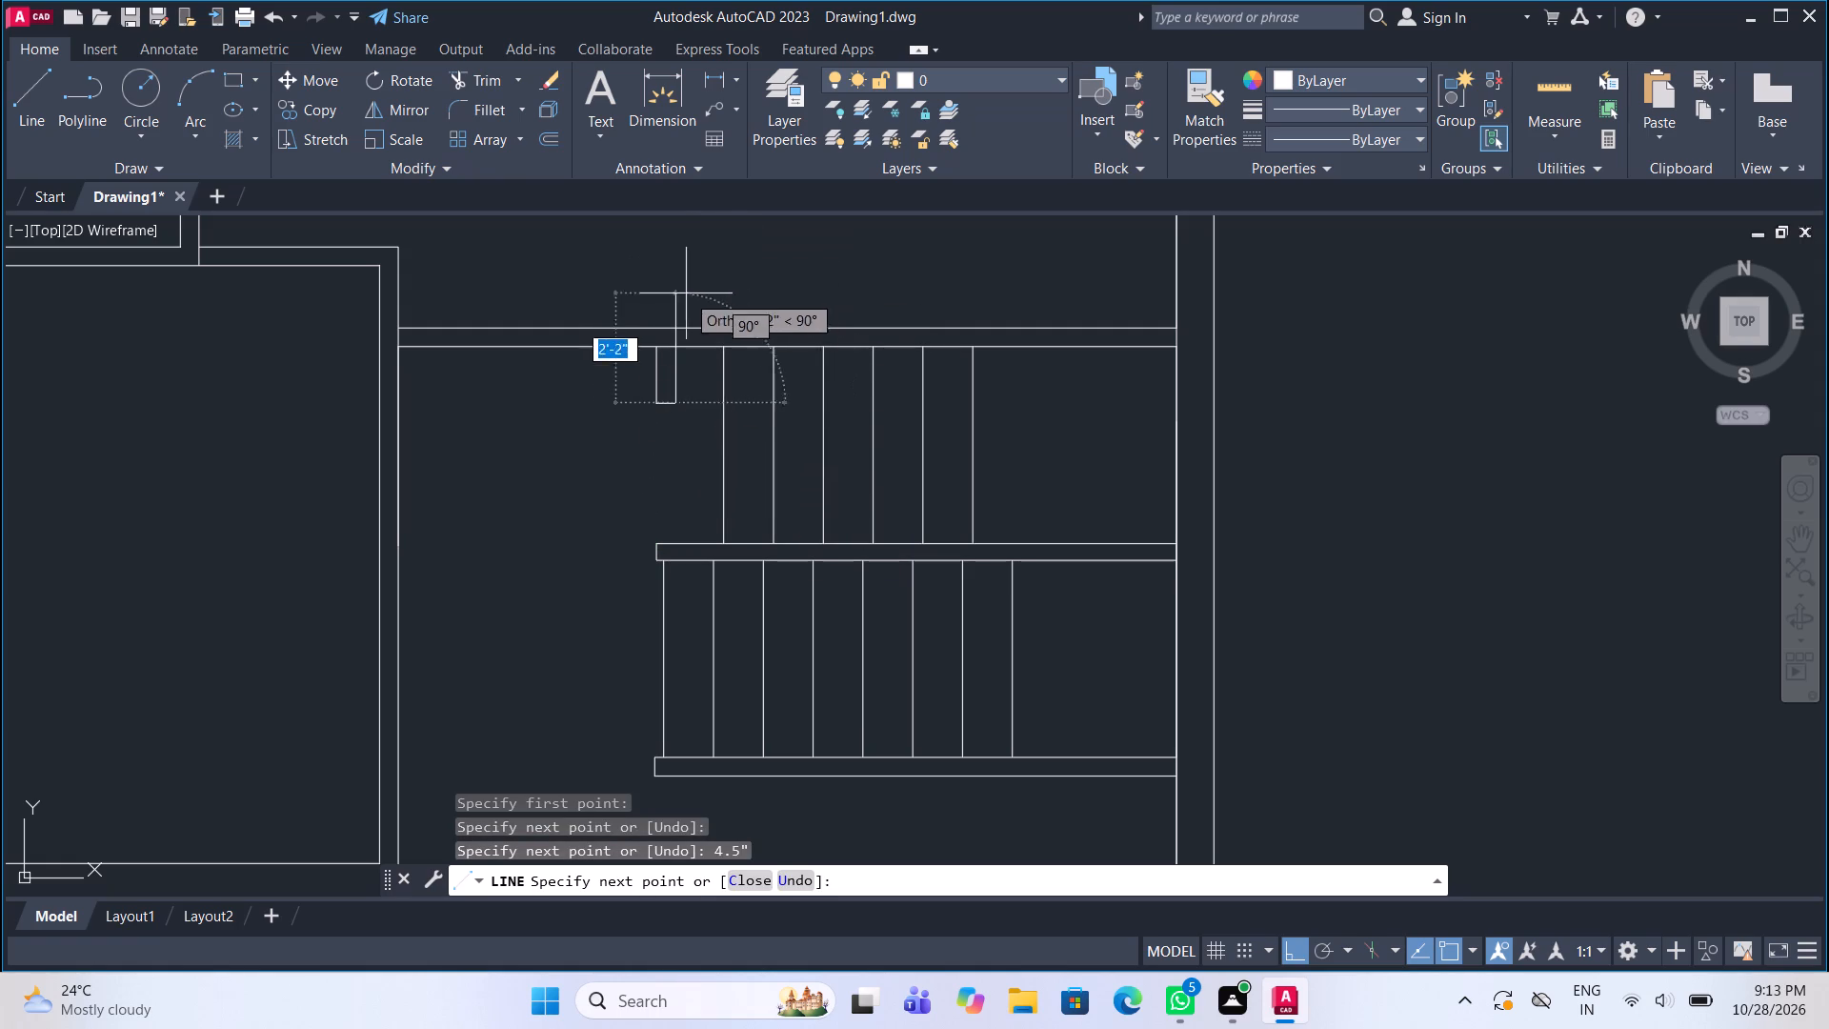
{"action": "left_click", "coordinate": [682, 340]}
{"action": "key", "text": "Escape"}
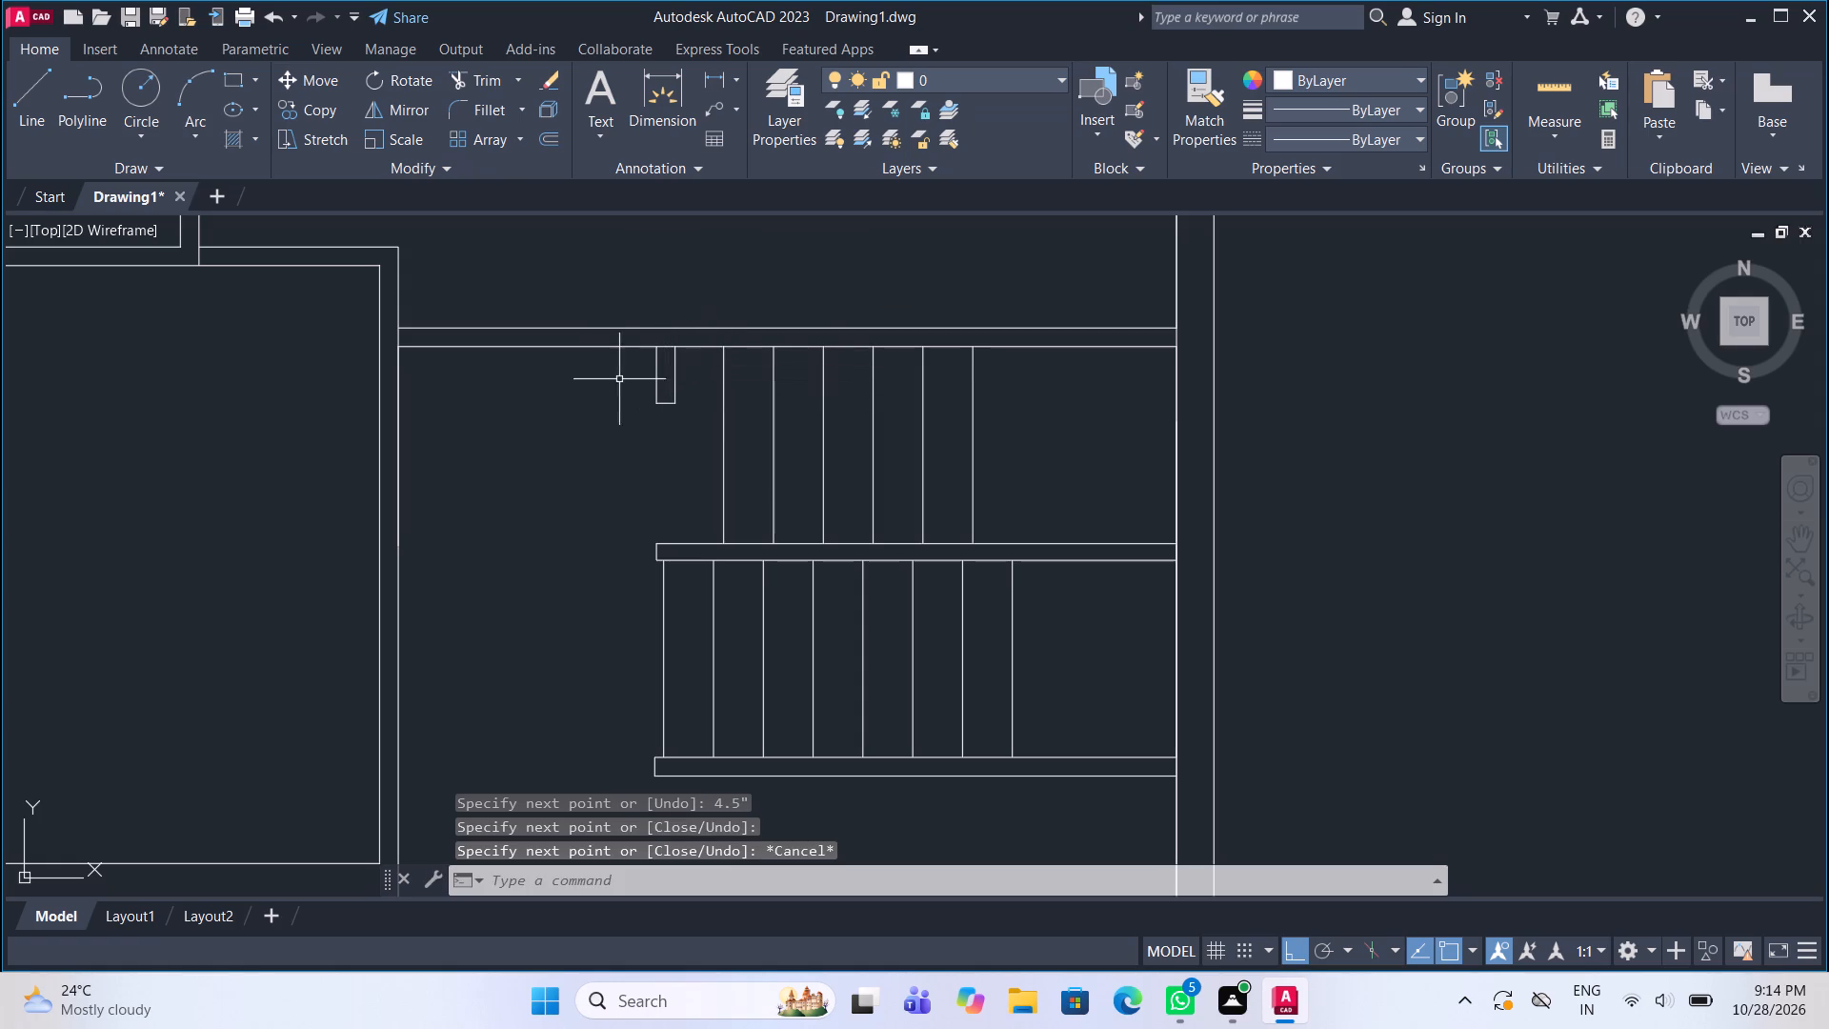
Insert the imperial Door, Toilet, Trees and Vehicles sample blocks from the architectural tool palette in the empty space beside the plan.
{"action": "scroll", "coordinate": [628, 376], "scroll_direction": "down", "scroll_amount": 2}
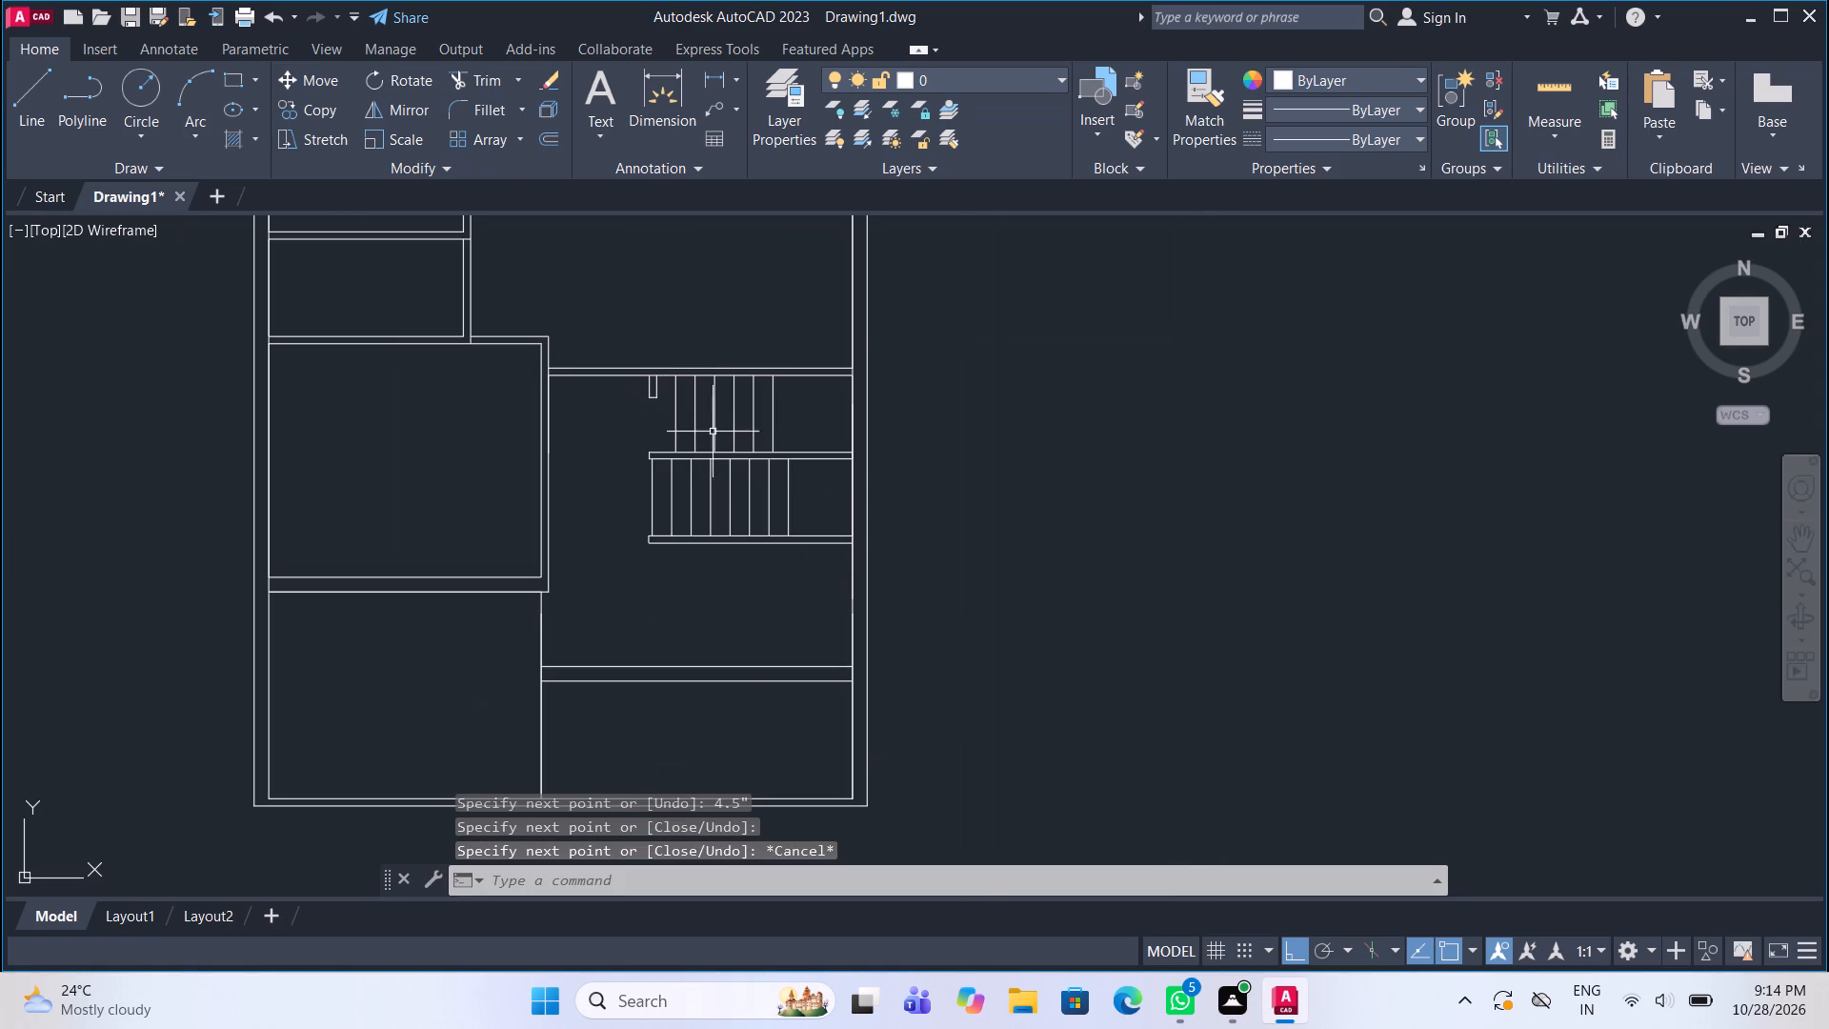
{"action": "scroll", "coordinate": [667, 451], "scroll_direction": "down", "scroll_amount": 3}
{"action": "middle_click_drag", "start_coordinate": [796, 359], "coordinate": [732, 415]}
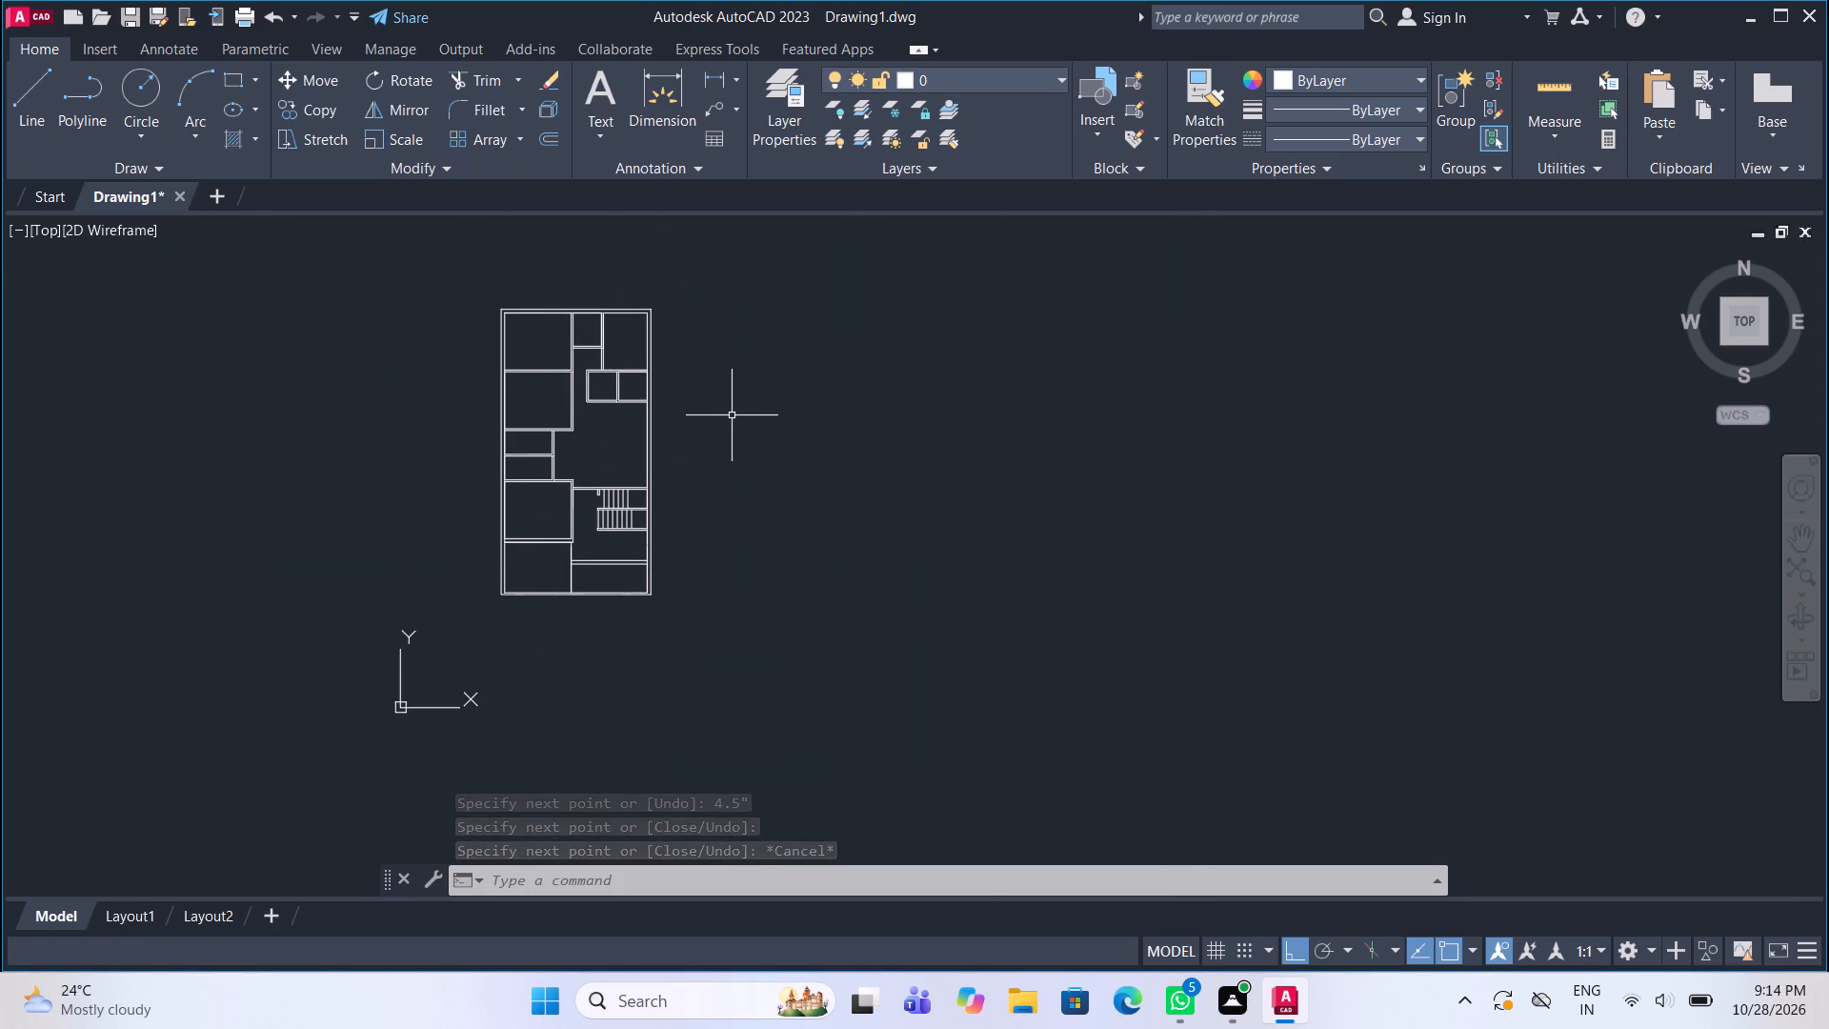
{"action": "type", "text": "tool"}
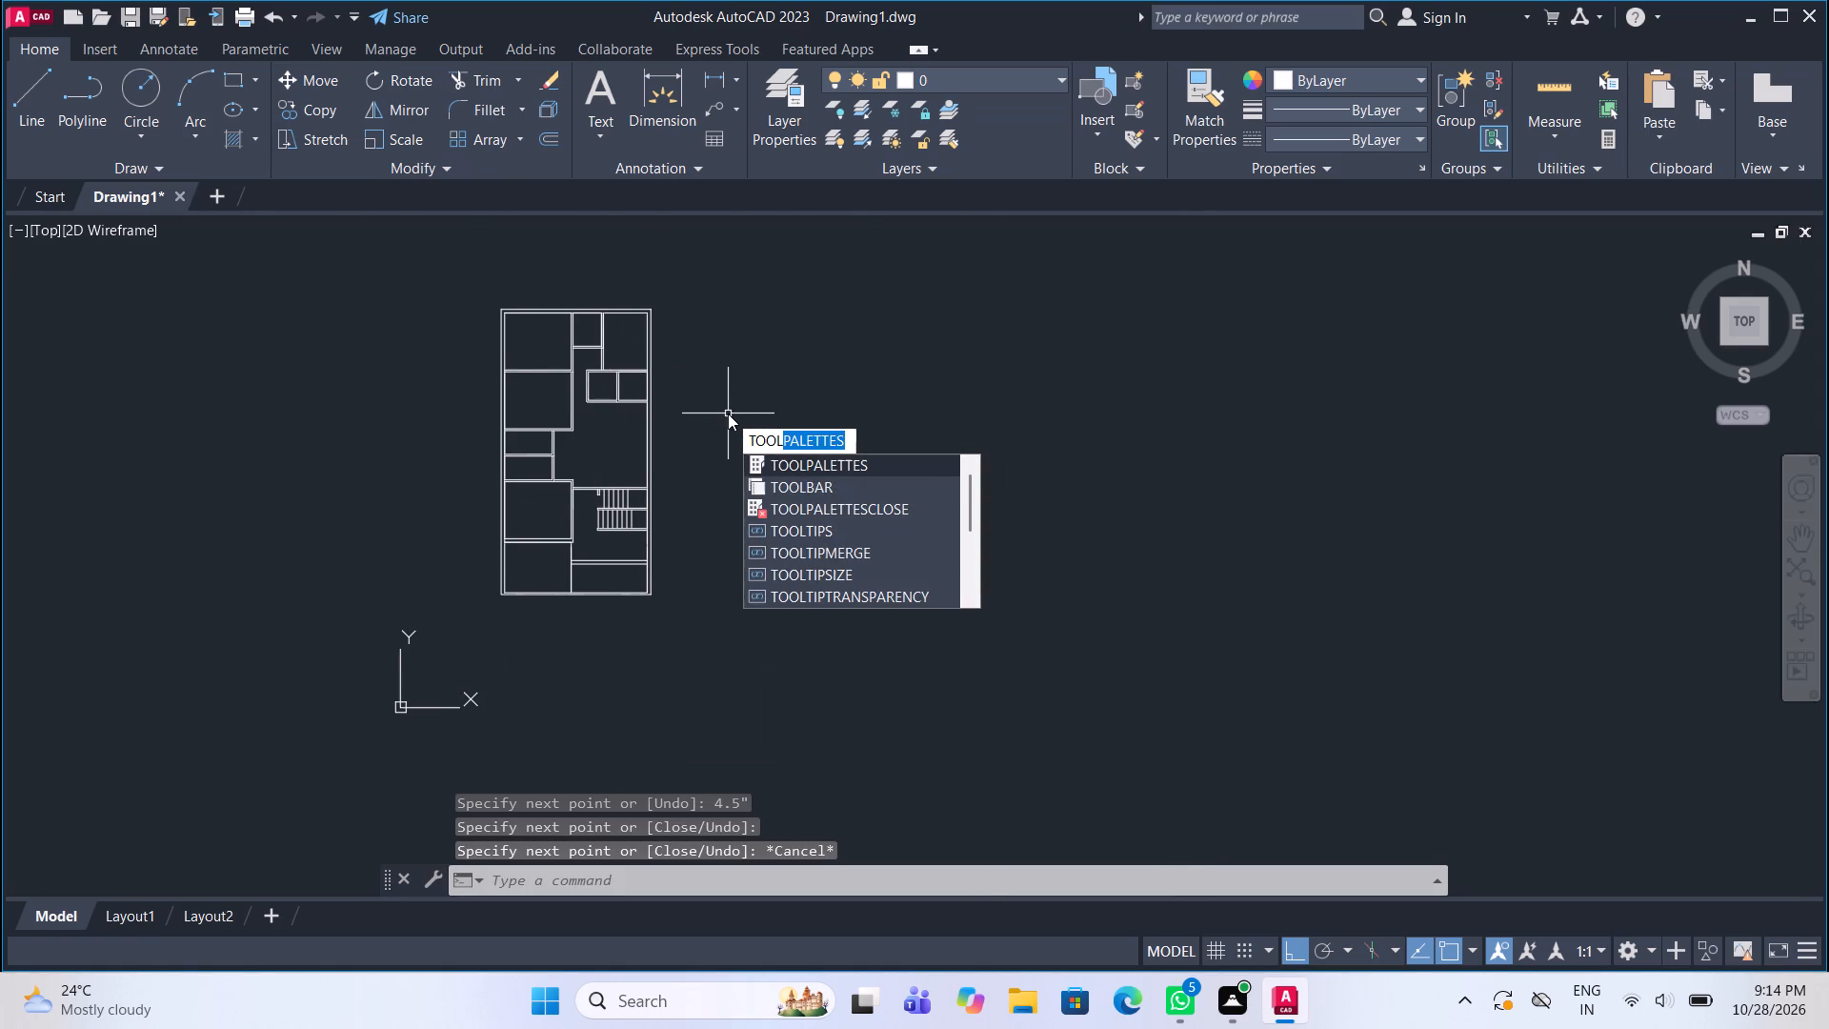
{"action": "left_click", "coordinate": [826, 472]}
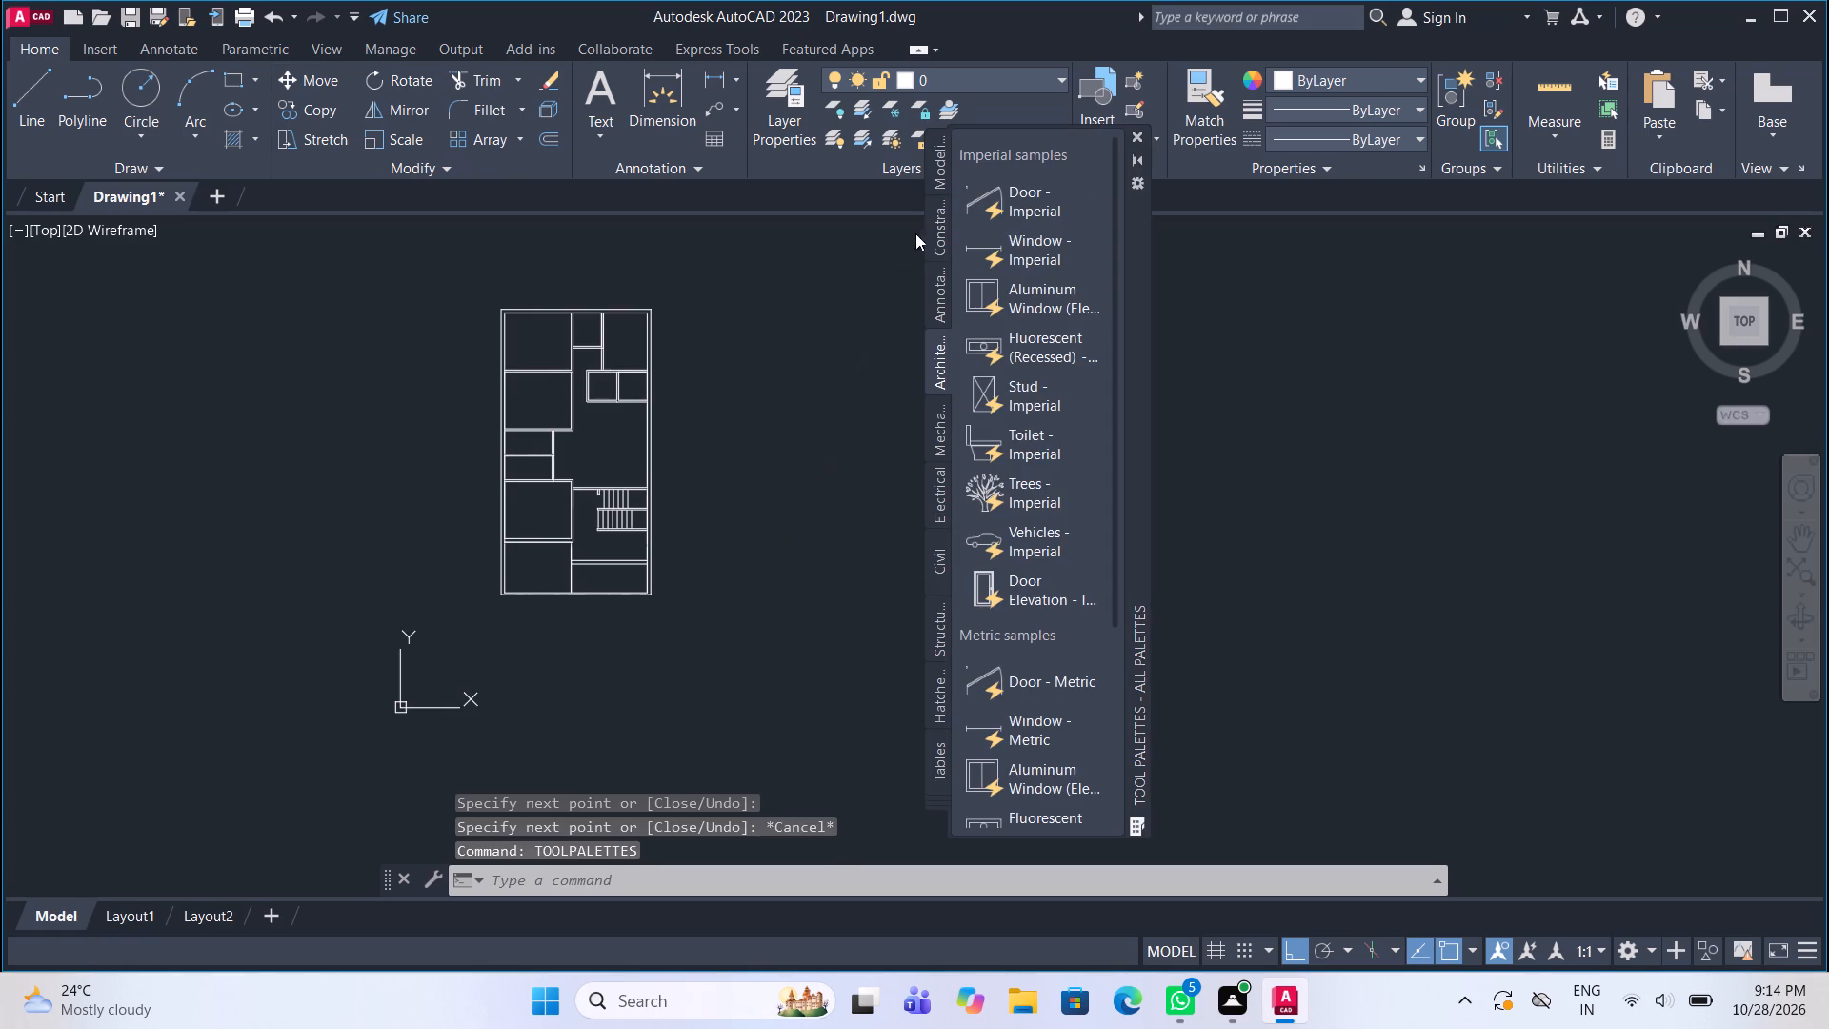
{"action": "left_click", "coordinate": [1013, 213]}
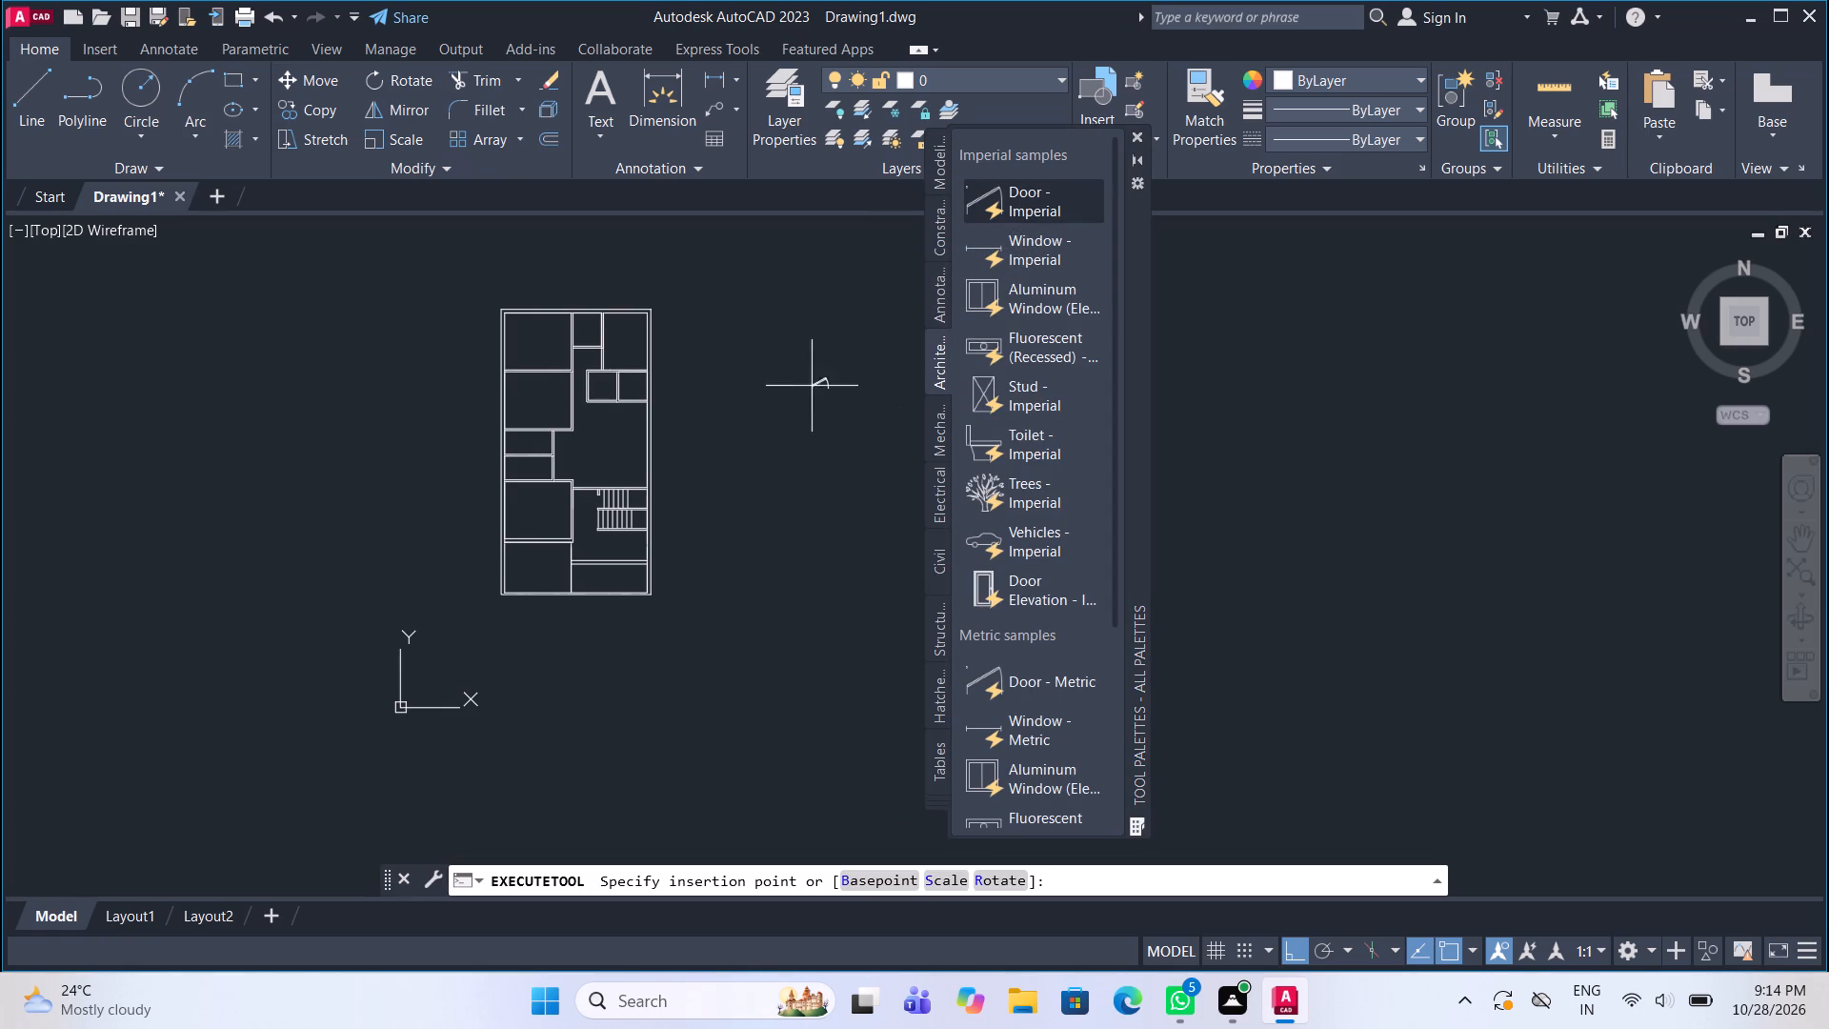
{"action": "left_click", "coordinate": [791, 369]}
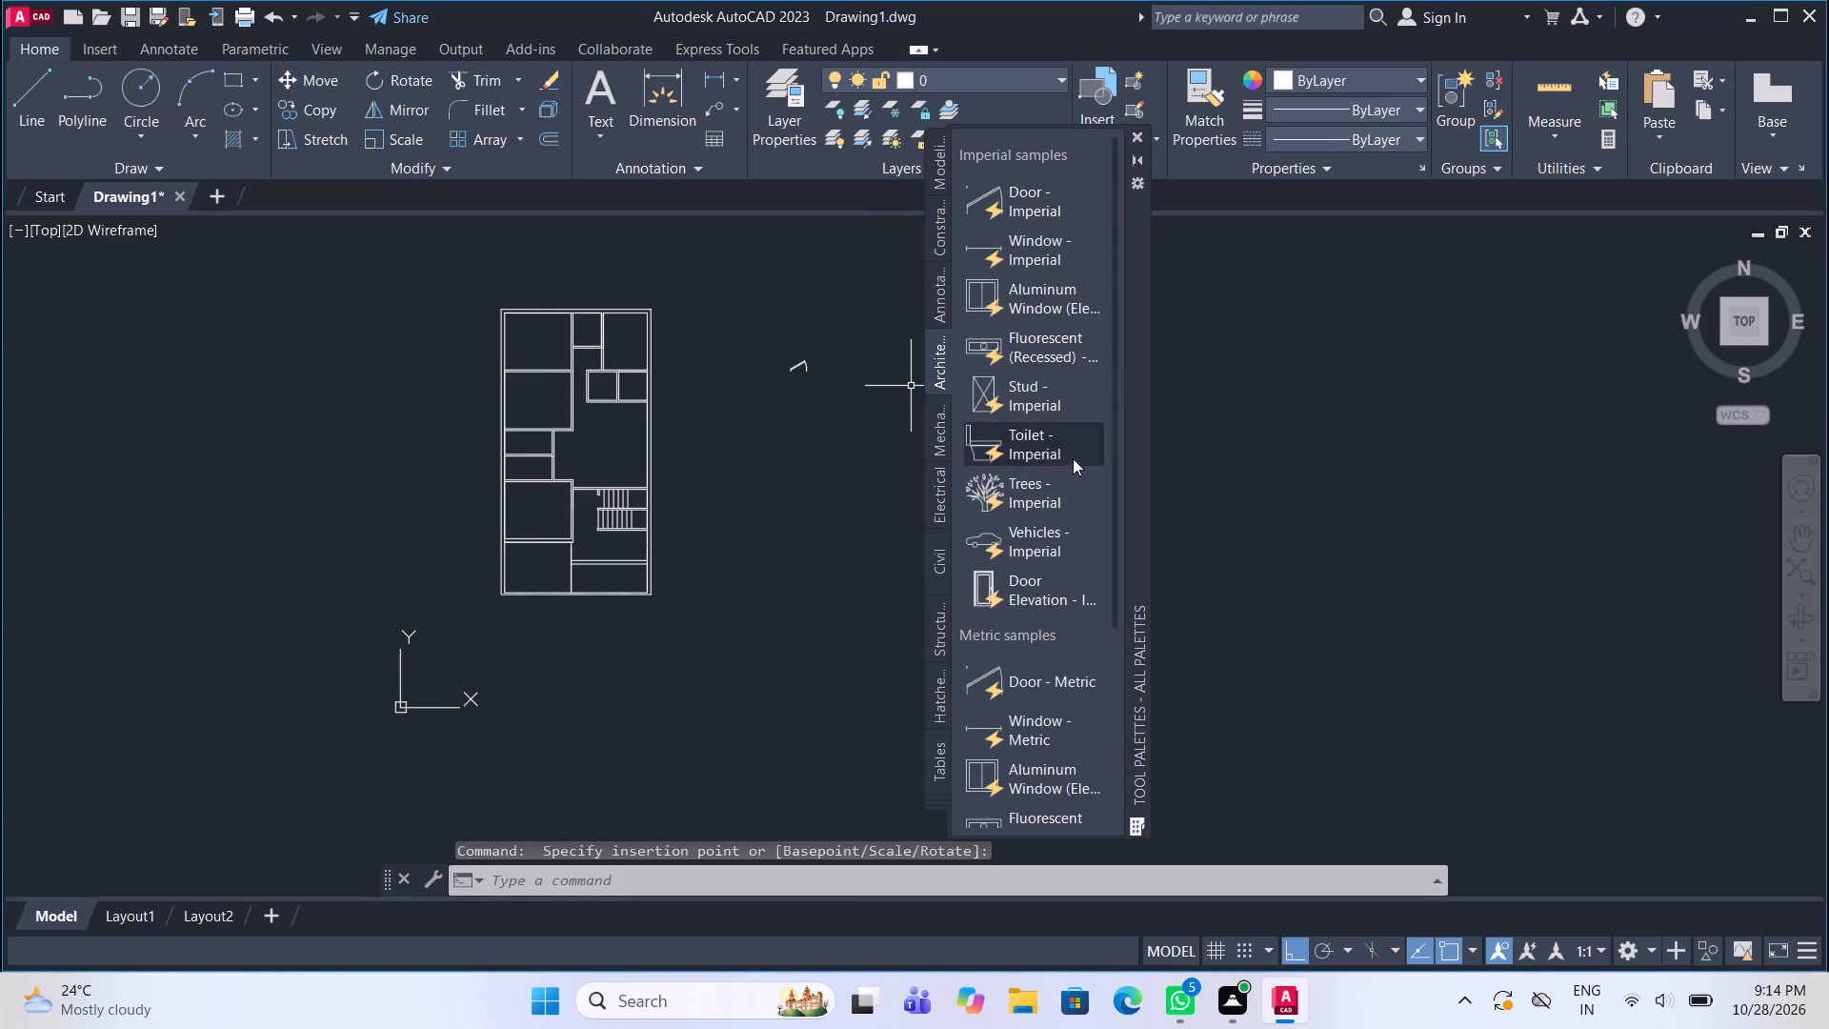
{"action": "left_click", "coordinate": [1043, 453]}
{"action": "left_click", "coordinate": [890, 364]}
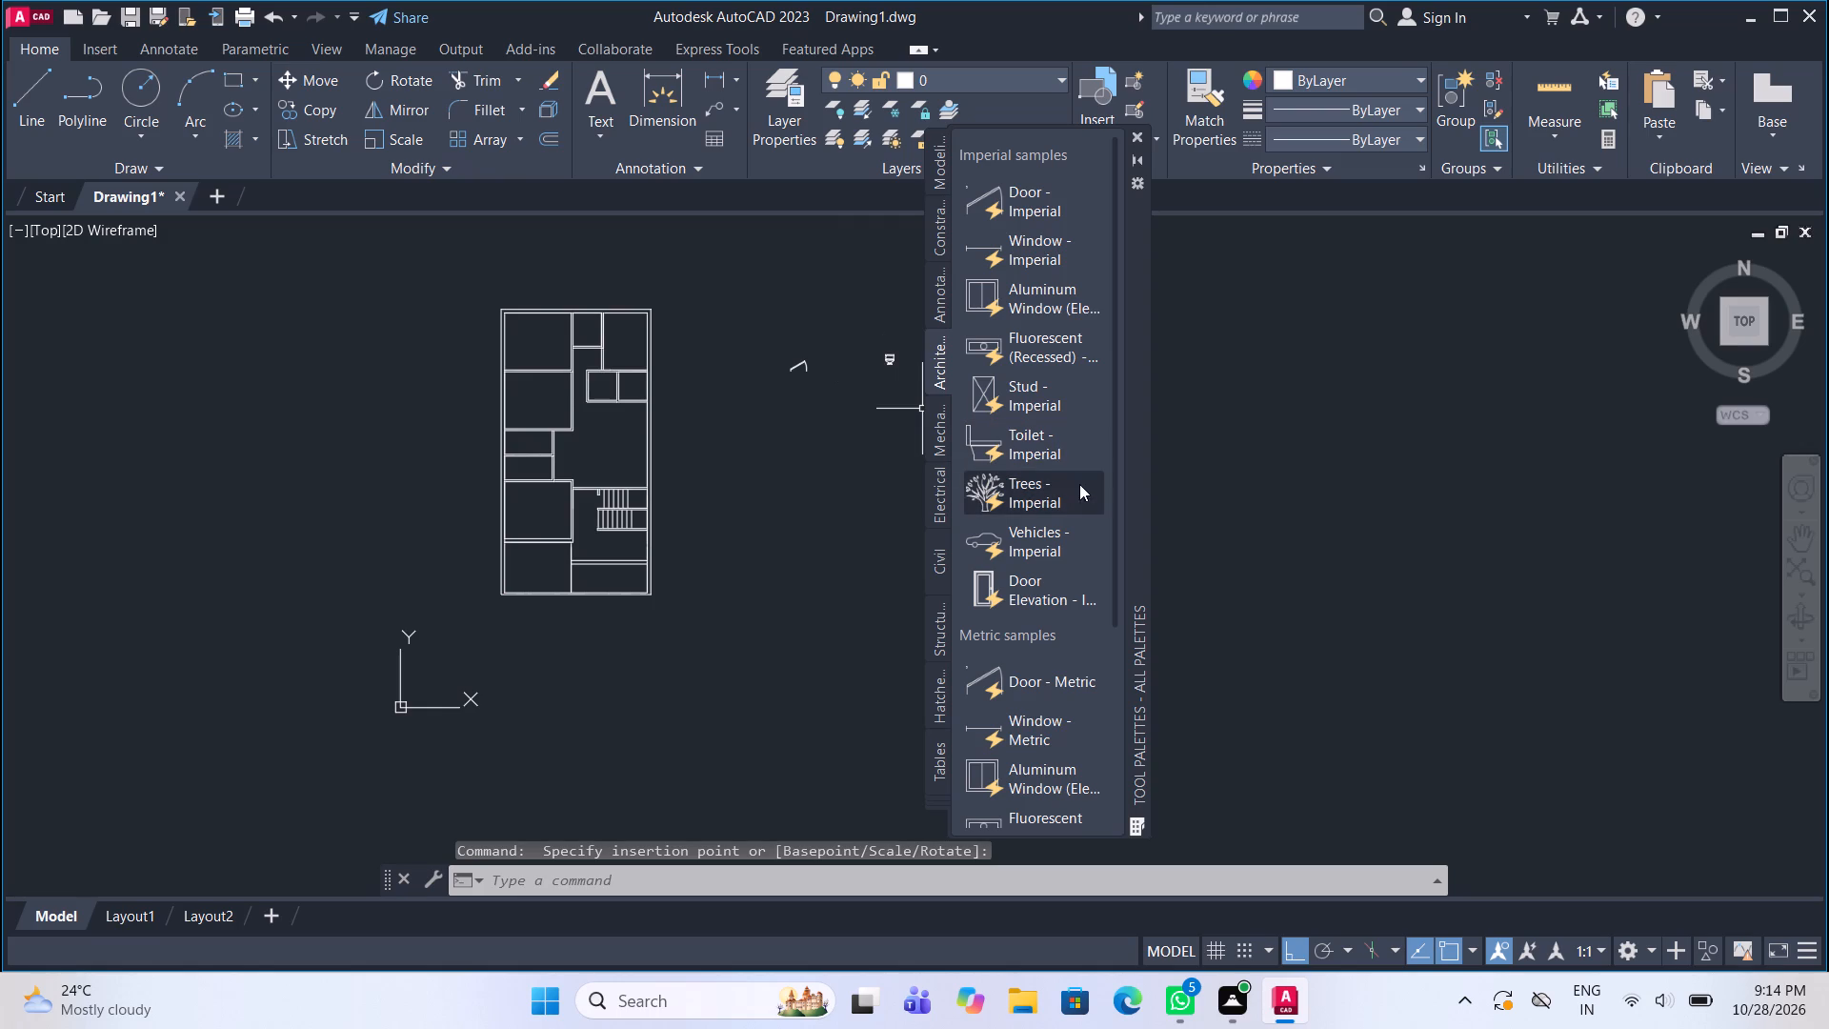
{"action": "left_click", "coordinate": [1046, 493]}
{"action": "left_click", "coordinate": [811, 294]}
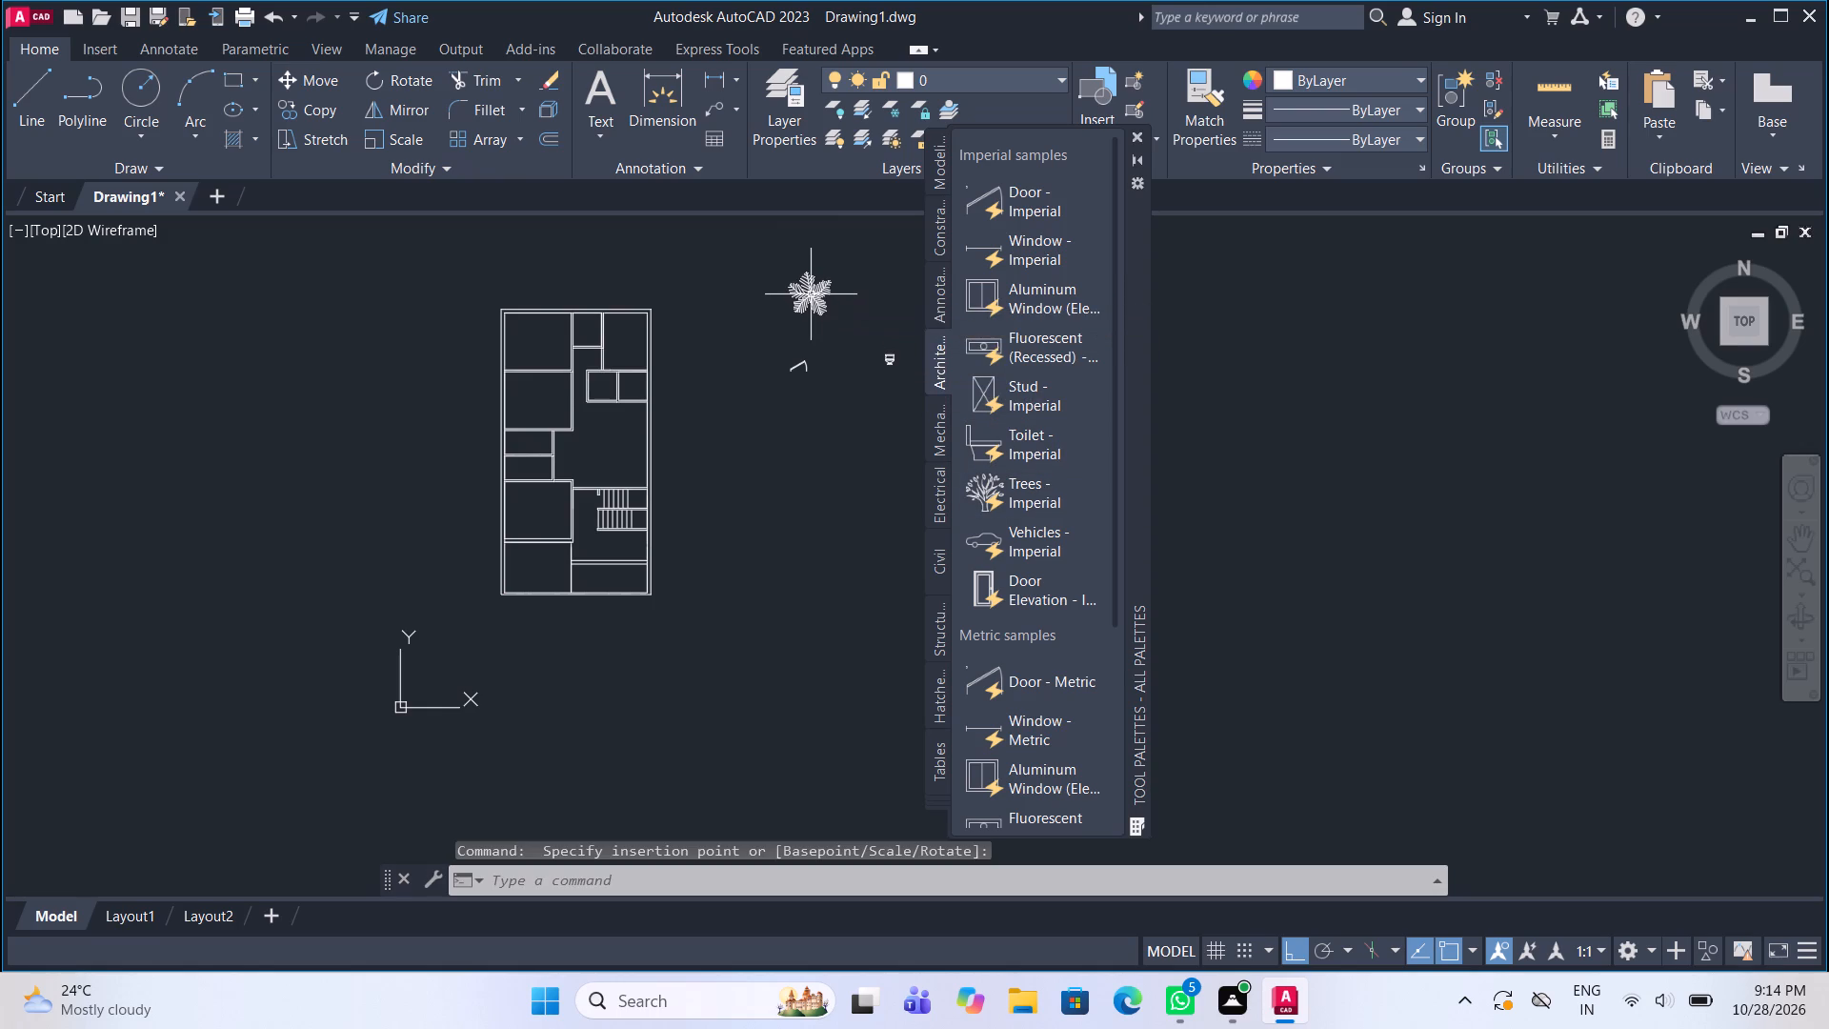
{"action": "left_click", "coordinate": [1055, 539]}
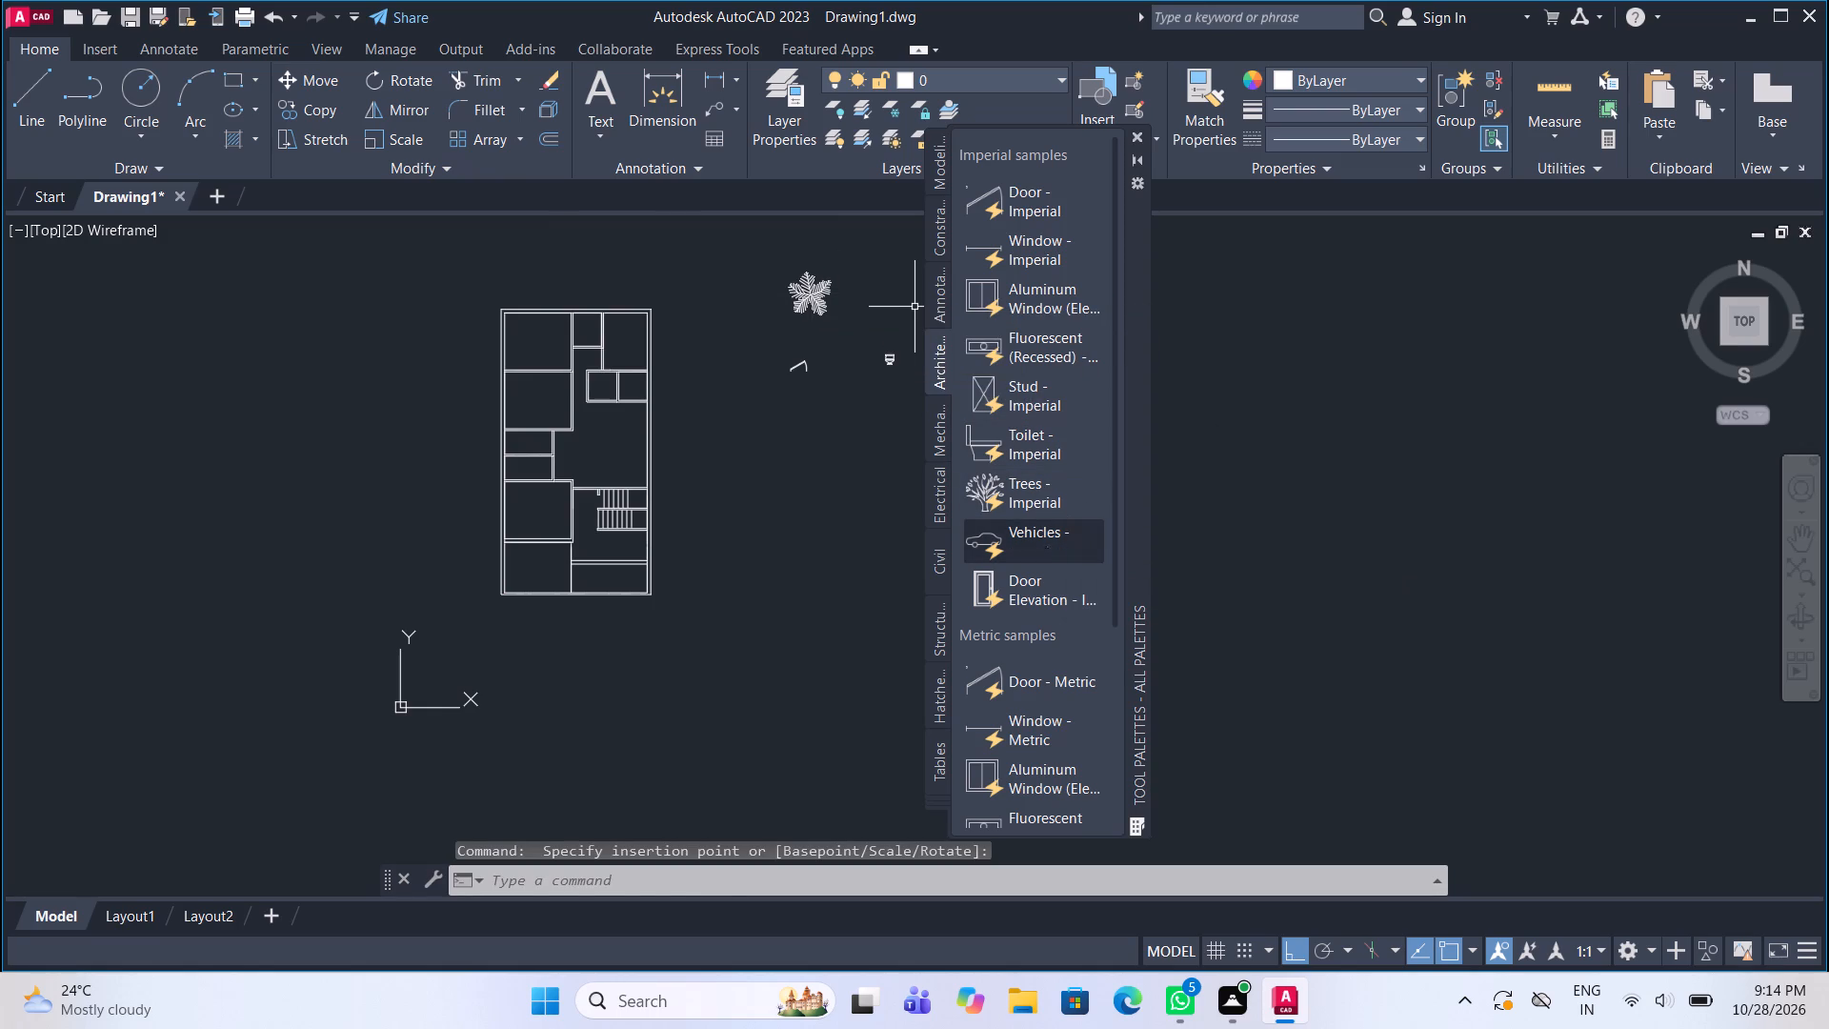
{"action": "left_click", "coordinate": [1191, 359]}
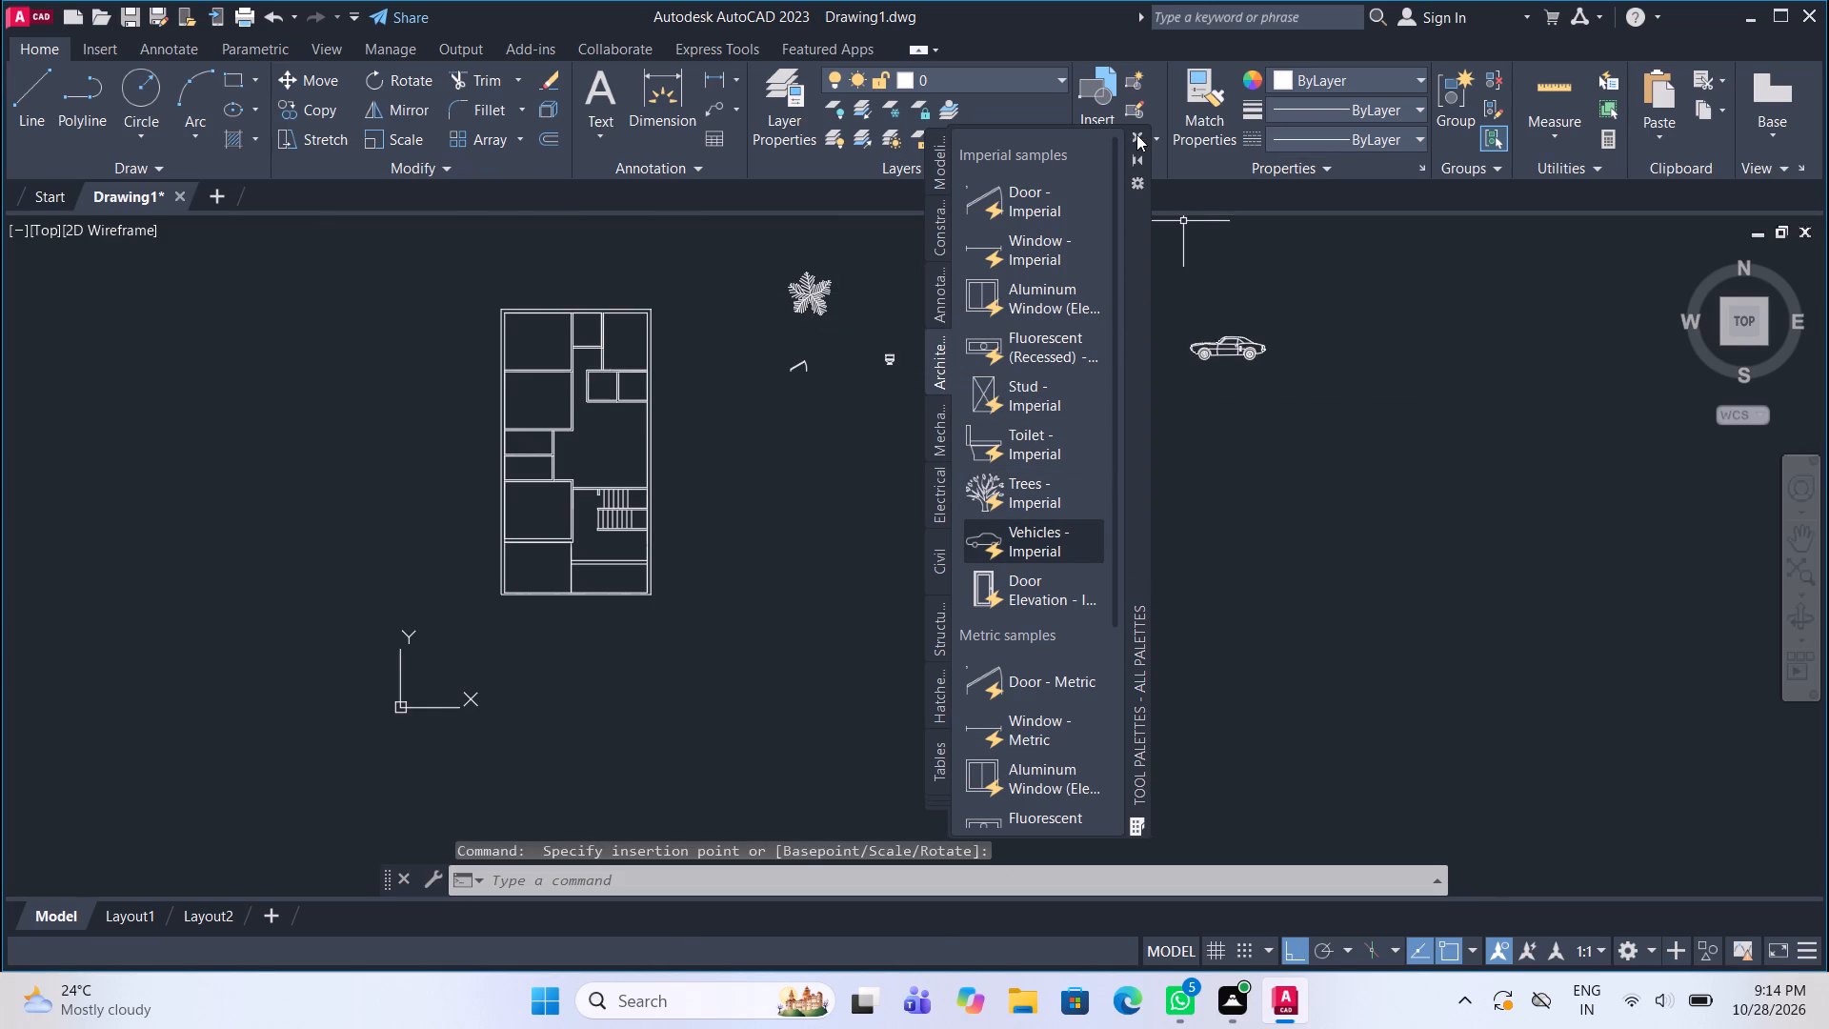
{"action": "left_click", "coordinate": [1138, 134]}
Change the door block's opening angle so the leaf stands fully open, perpendicular to the doorway.
{"action": "scroll", "coordinate": [834, 373], "scroll_direction": "up", "scroll_amount": 4}
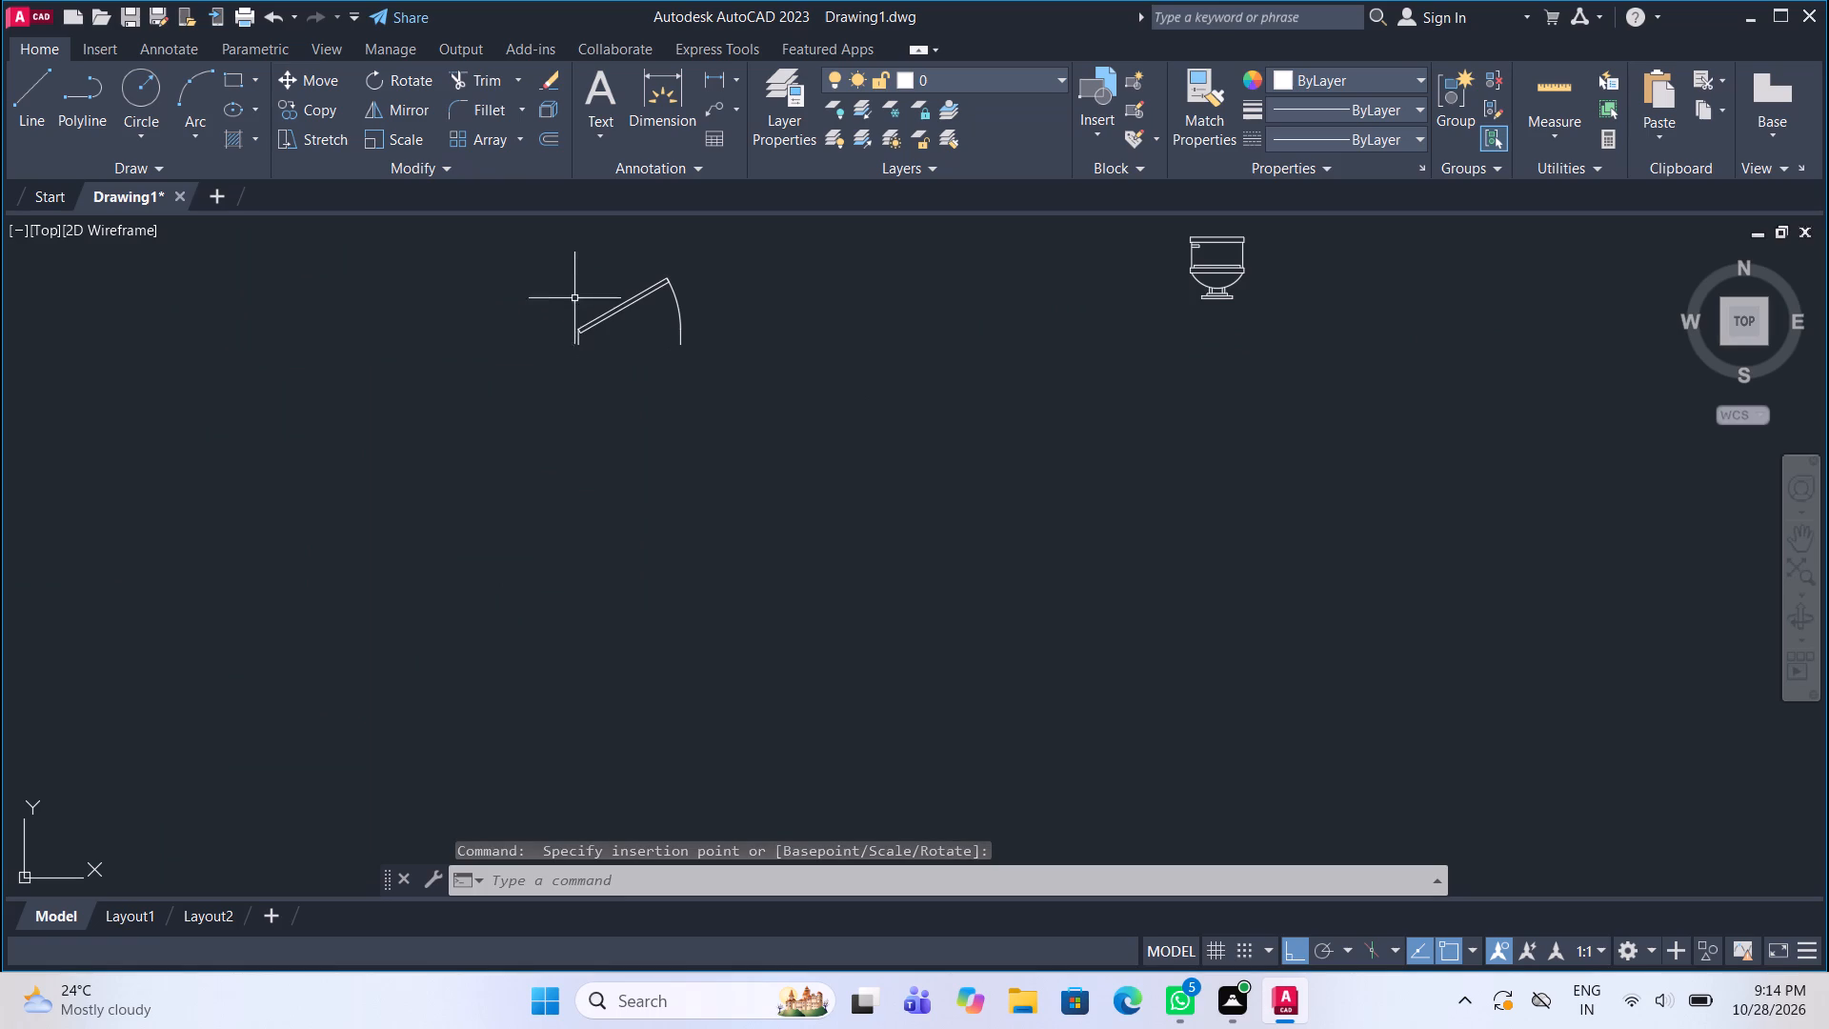
{"action": "left_click", "coordinate": [590, 322]}
{"action": "left_click", "coordinate": [560, 294]}
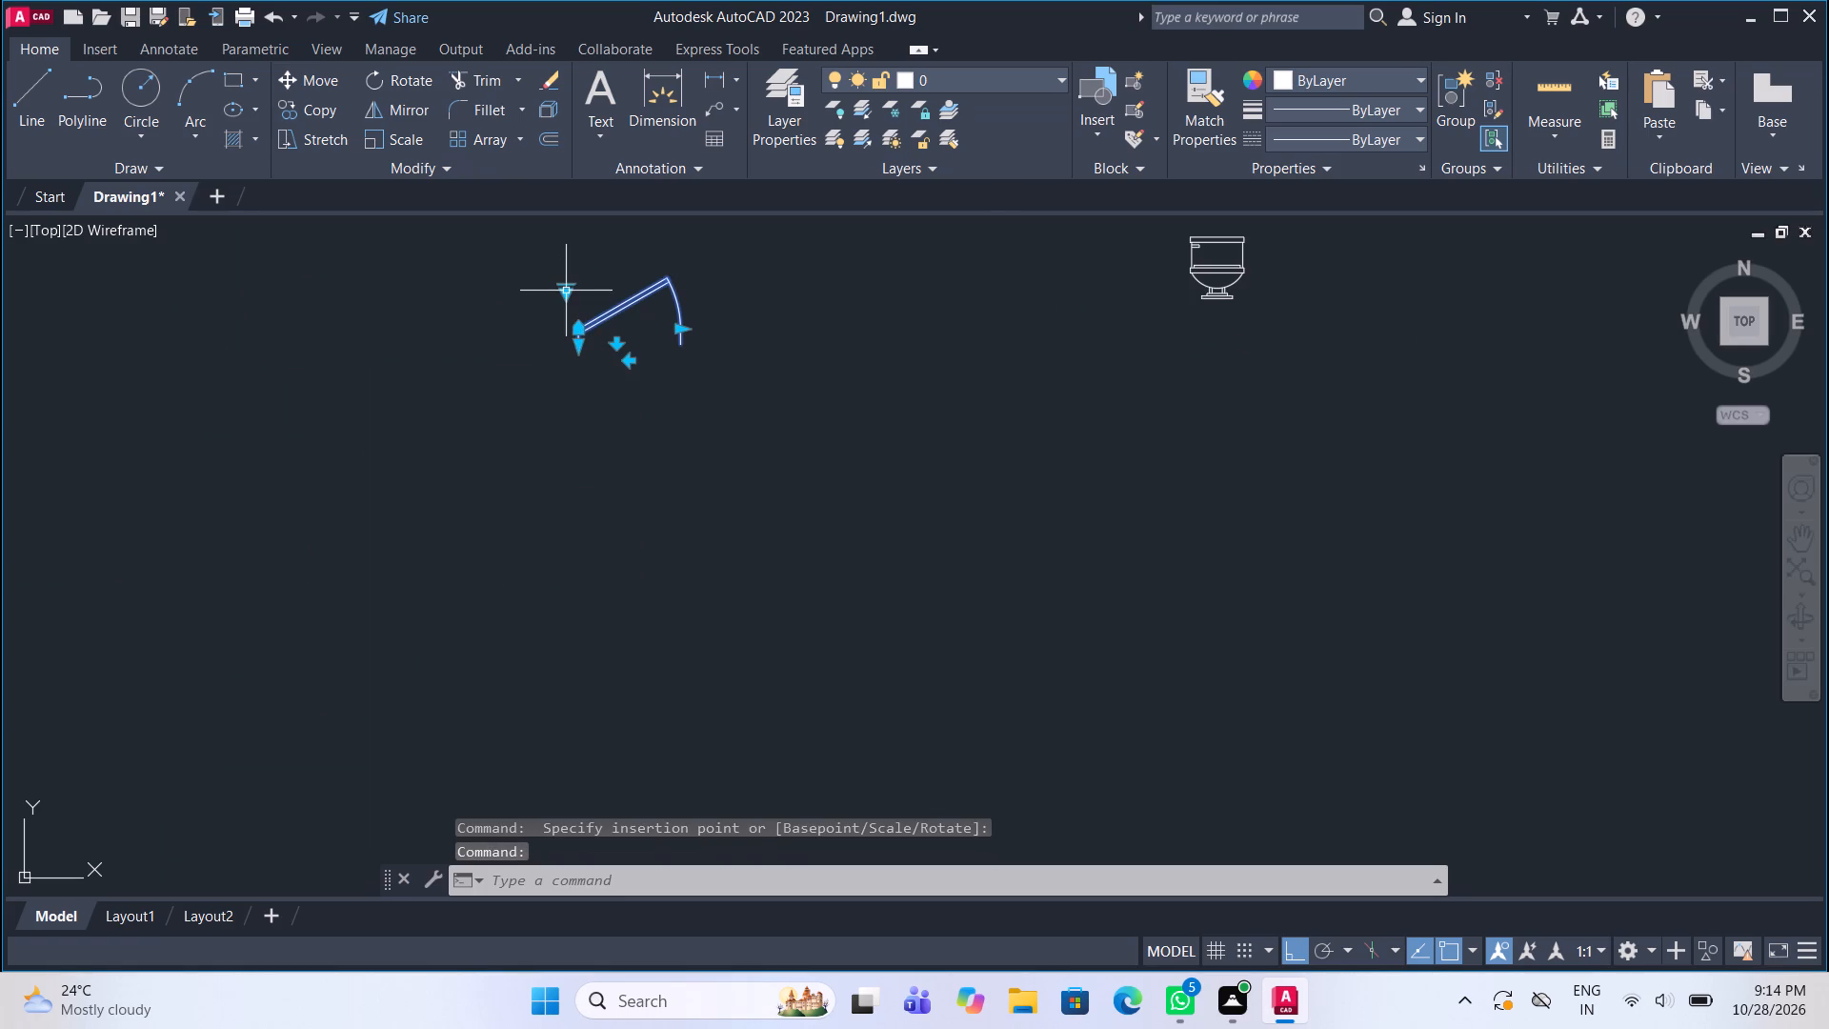
{"action": "left_click", "coordinate": [667, 382]}
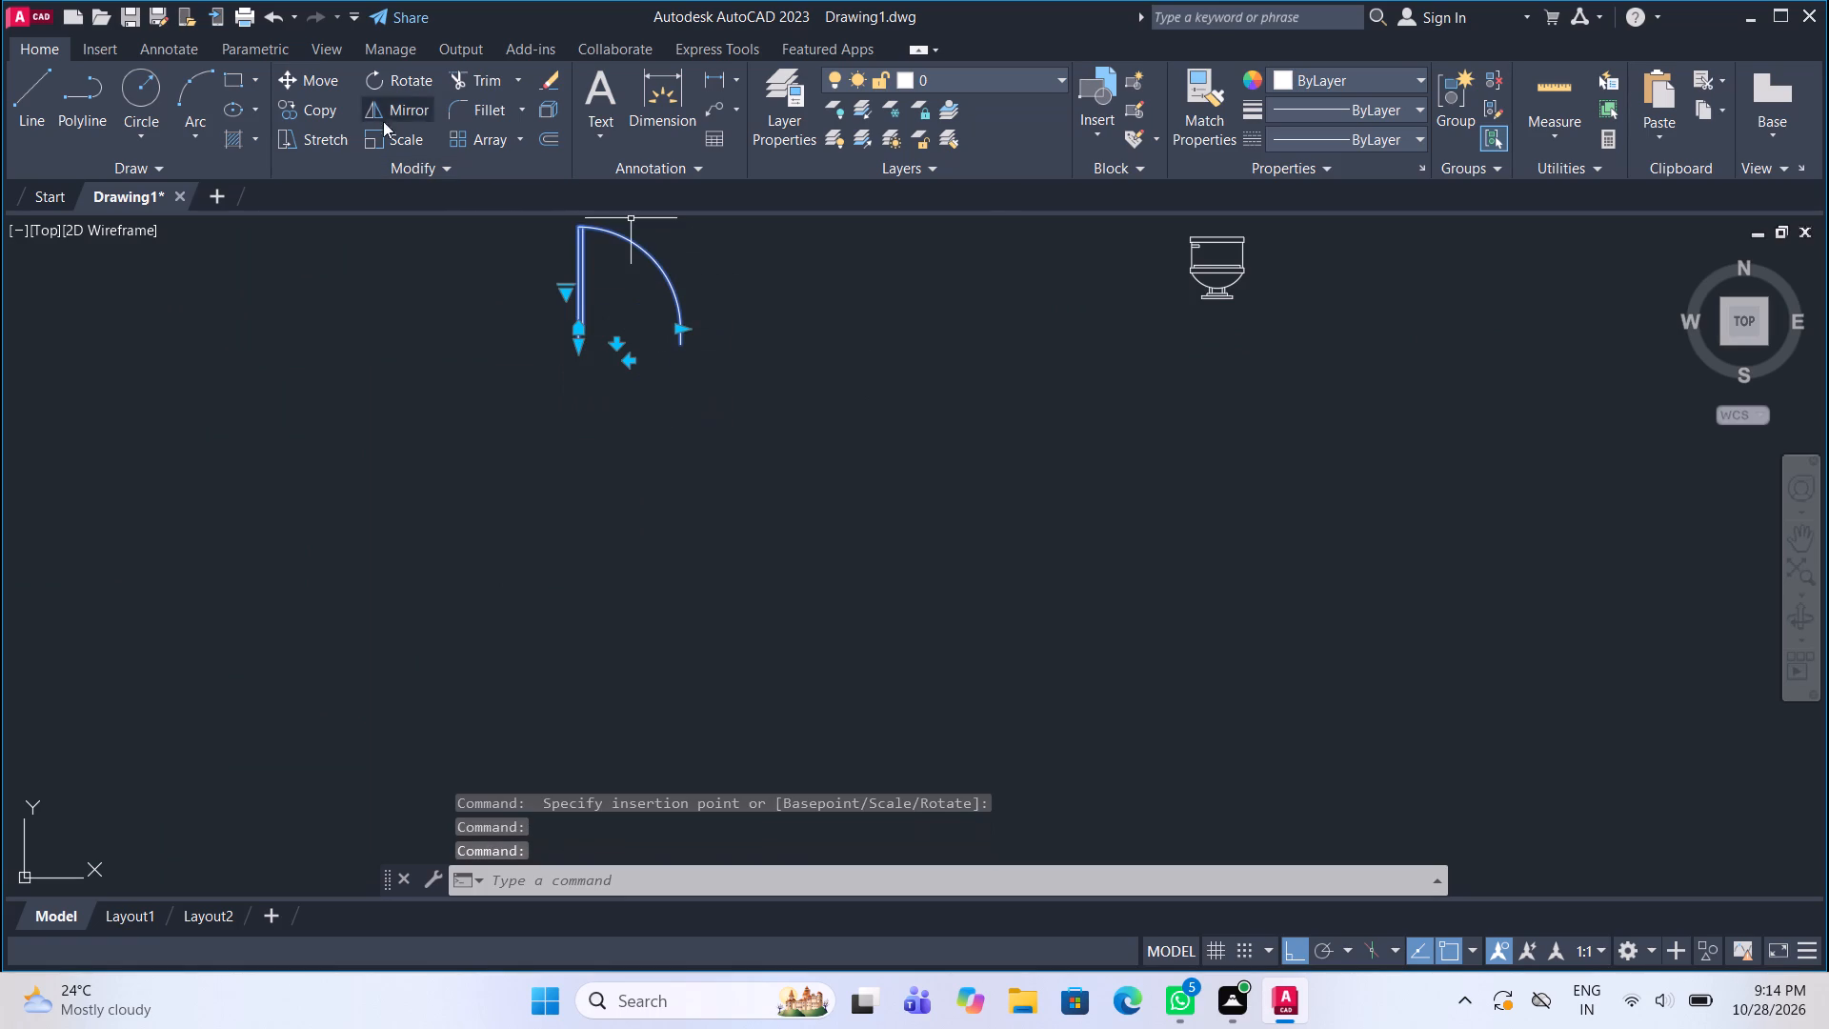
Mirror the door about a vertical line just to its right, keeping the original.
{"action": "left_click", "coordinate": [412, 117]}
{"action": "left_click", "coordinate": [732, 332]}
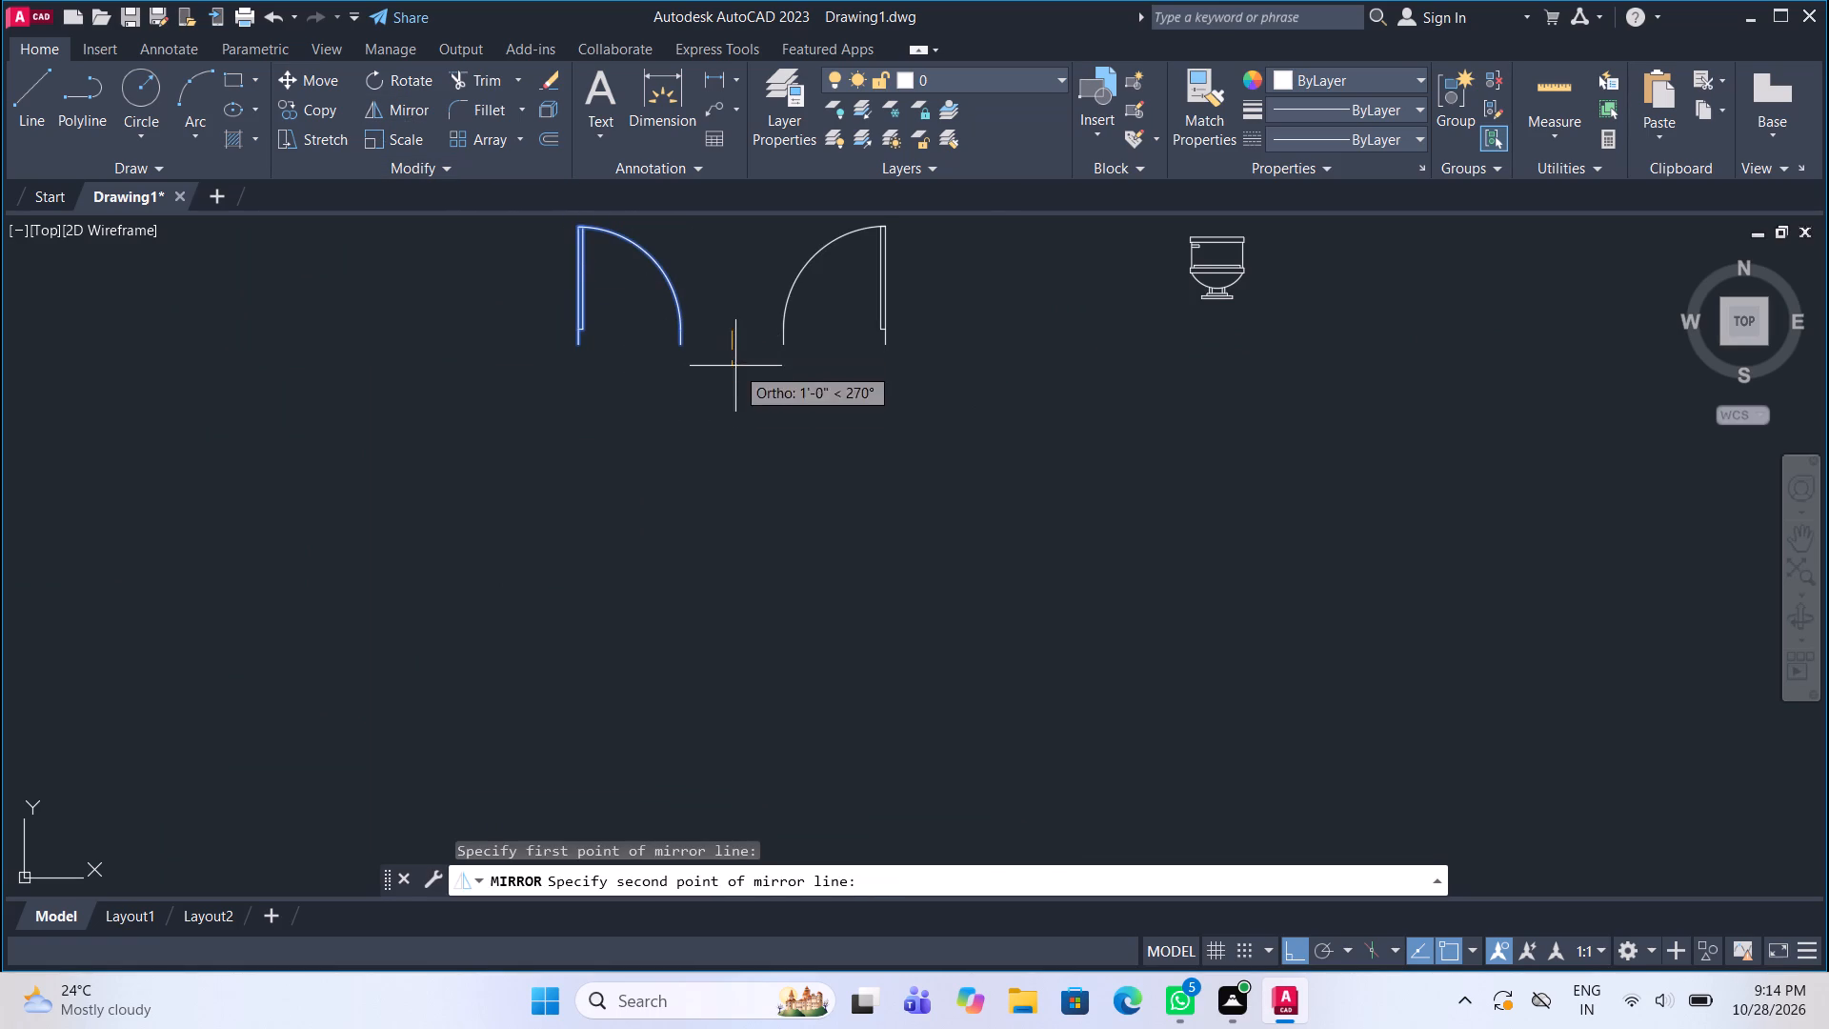
{"action": "left_click", "coordinate": [735, 391]}
{"action": "left_click_drag", "start_coordinate": [784, 476], "coordinate": [735, 391]}
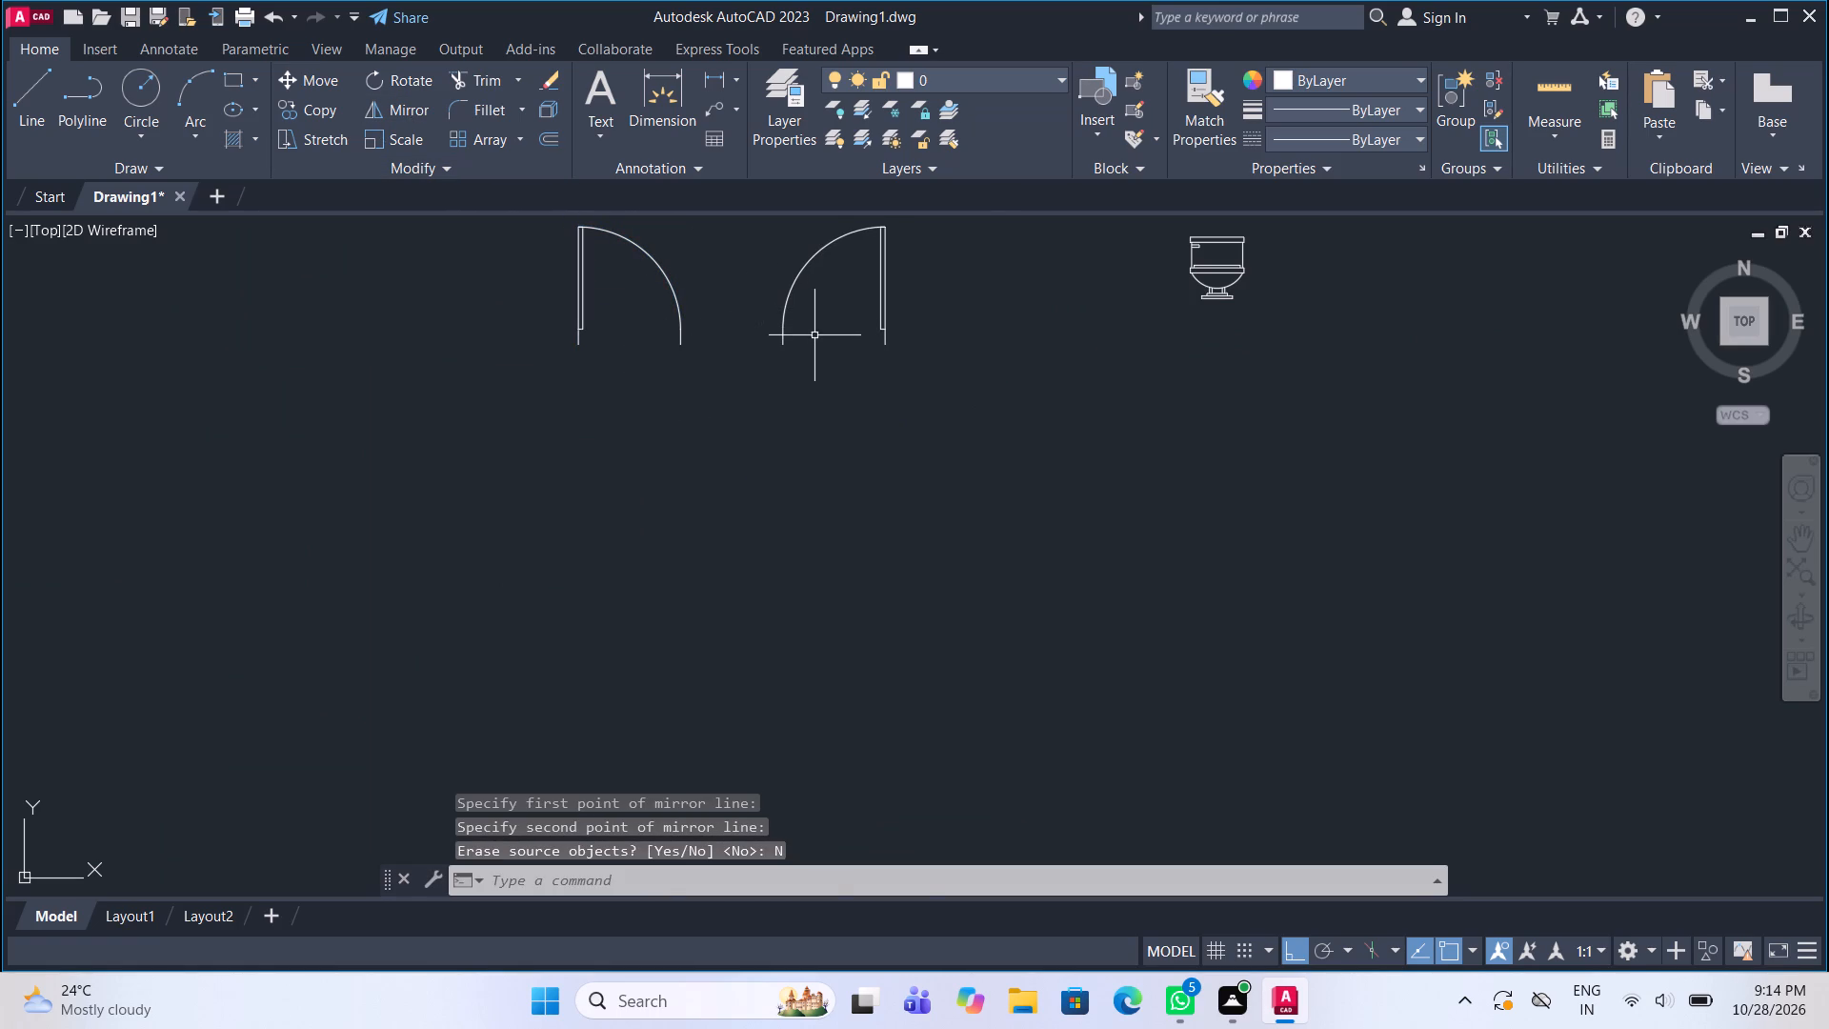
Mirror both doors about a horizontal line just below them, keeping the originals, for a set of four door orientations.
{"action": "left_click", "coordinate": [813, 338]}
{"action": "left_click", "coordinate": [649, 304]}
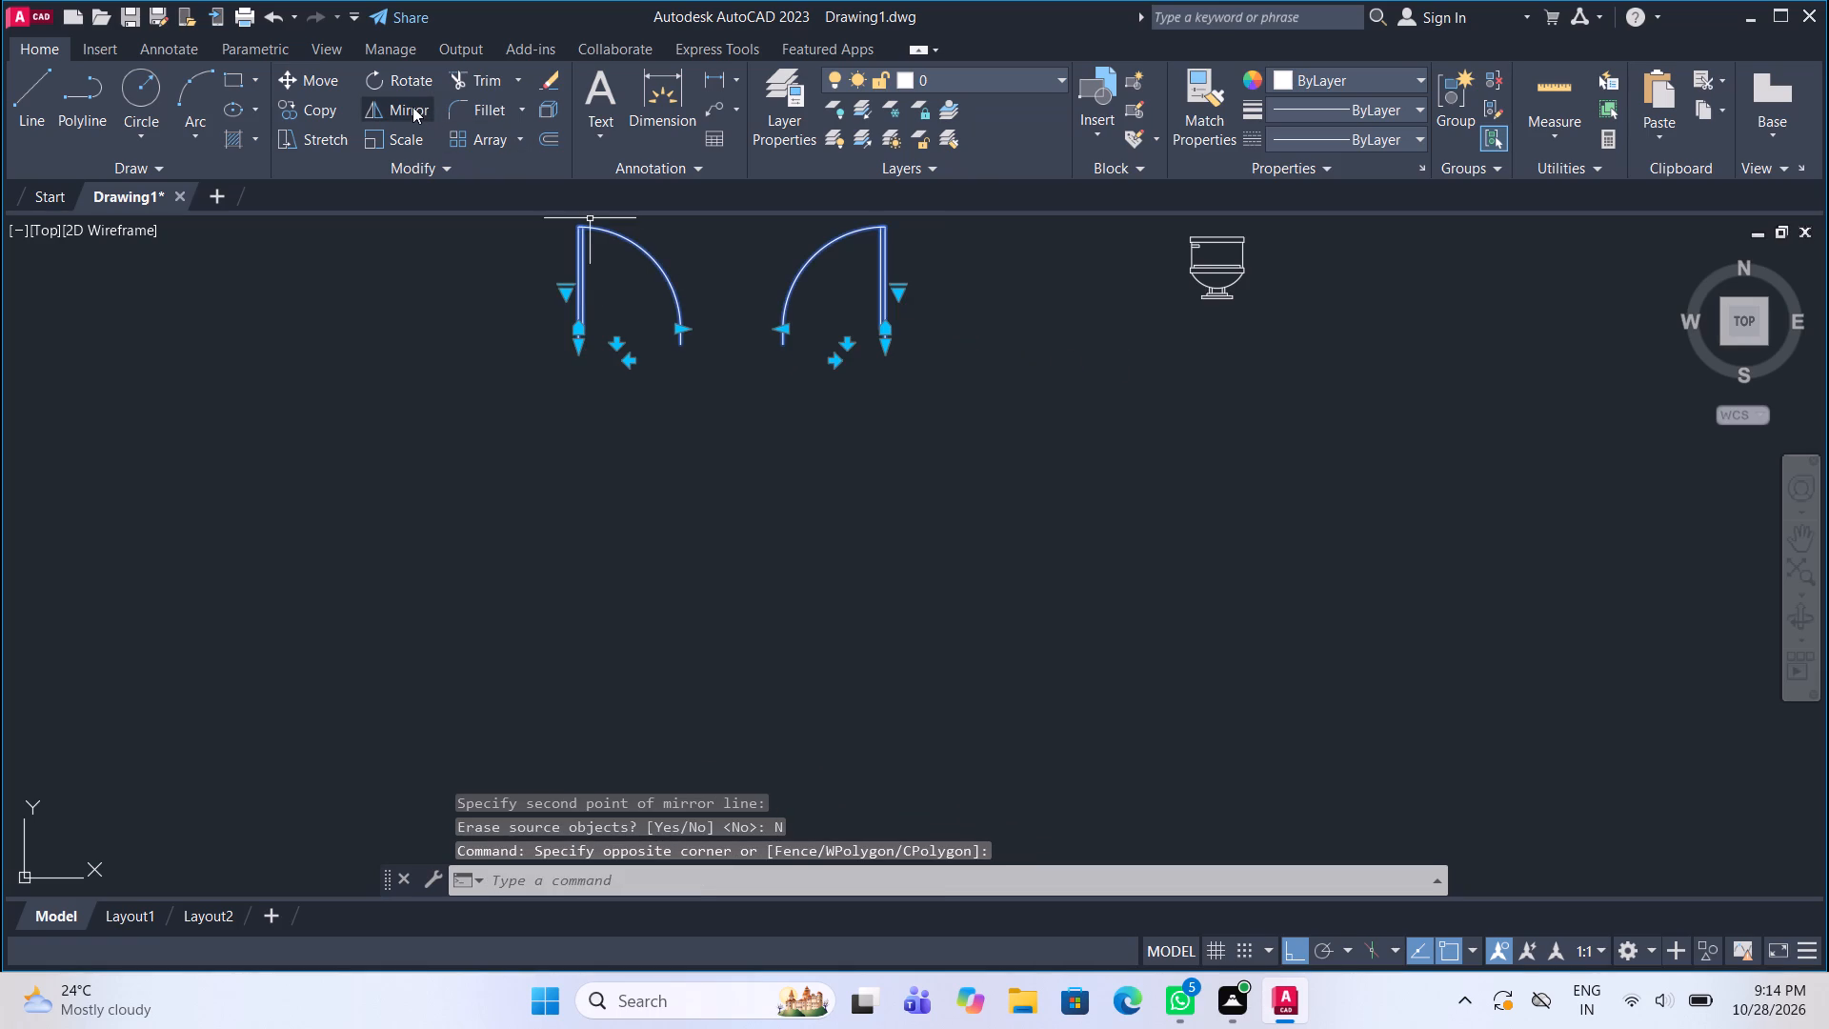
{"action": "left_click", "coordinate": [412, 107]}
{"action": "left_click", "coordinate": [727, 385]}
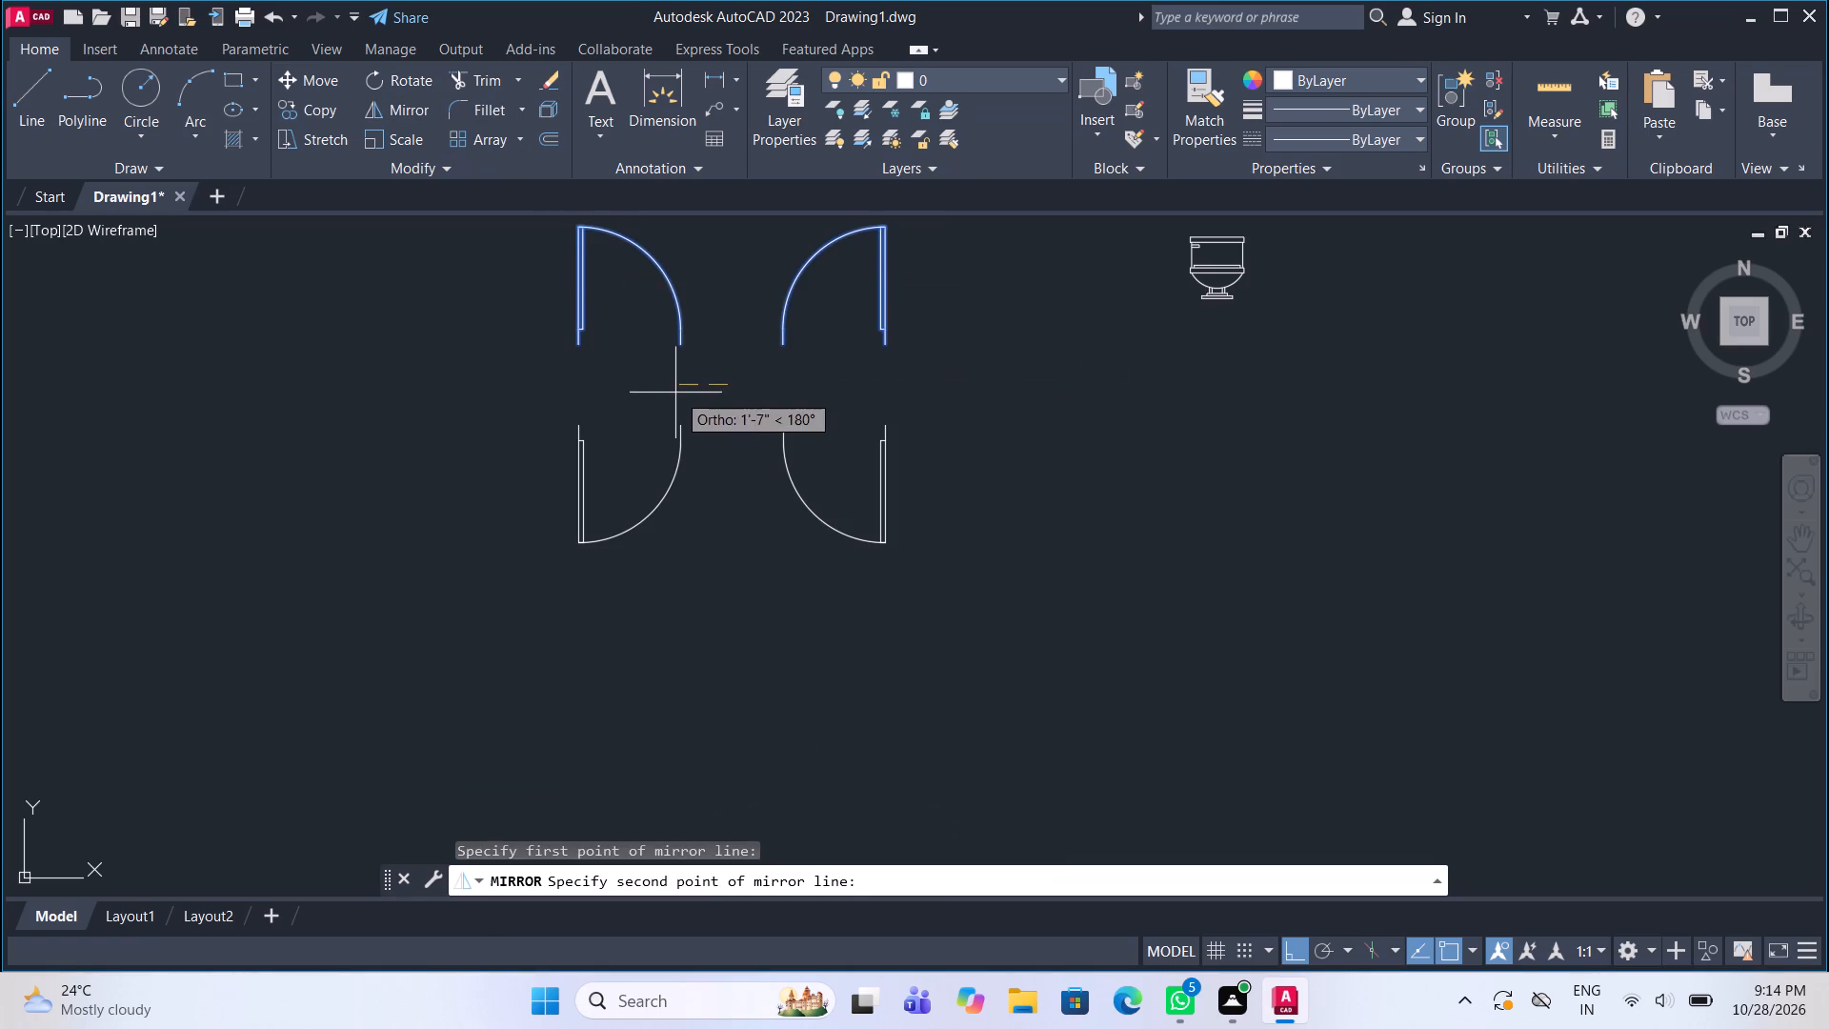
{"action": "left_click", "coordinate": [675, 393]}
{"action": "left_click_drag", "start_coordinate": [732, 470], "coordinate": [675, 393]}
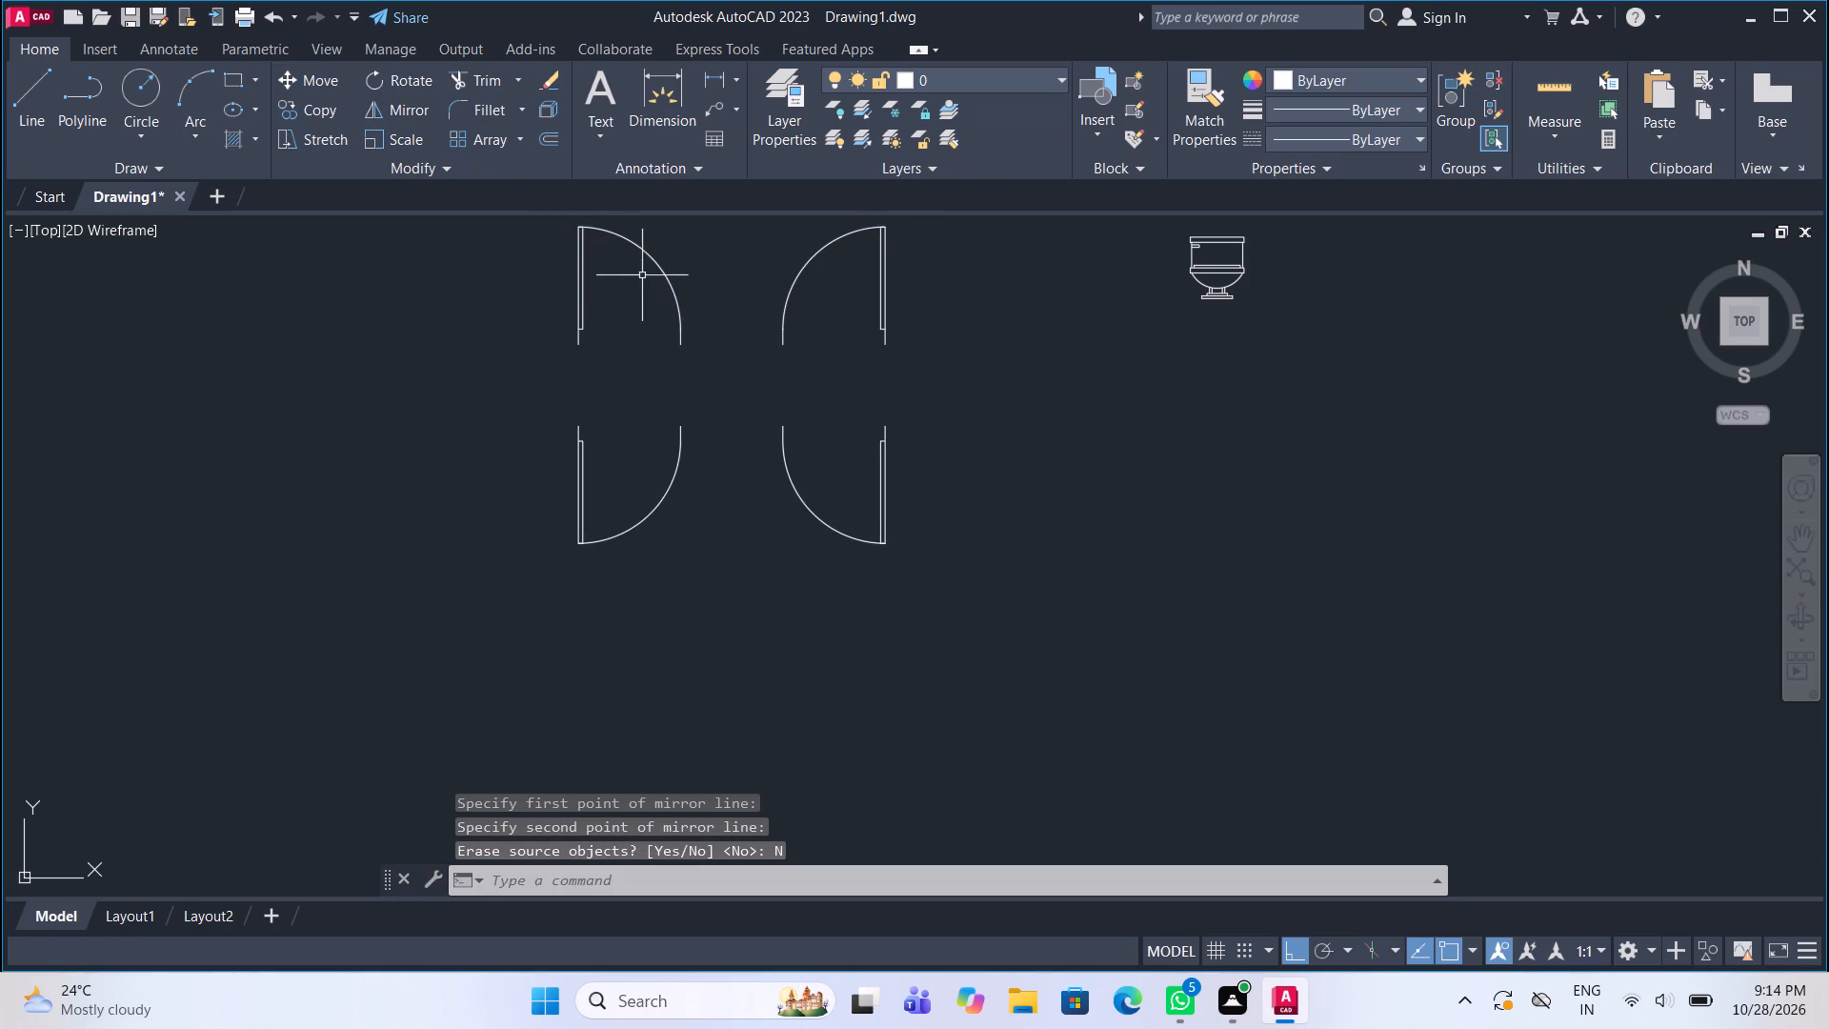
Copy the upper-left door straight down into the empty space below the set of four doors.
{"action": "left_click", "coordinate": [584, 272]}
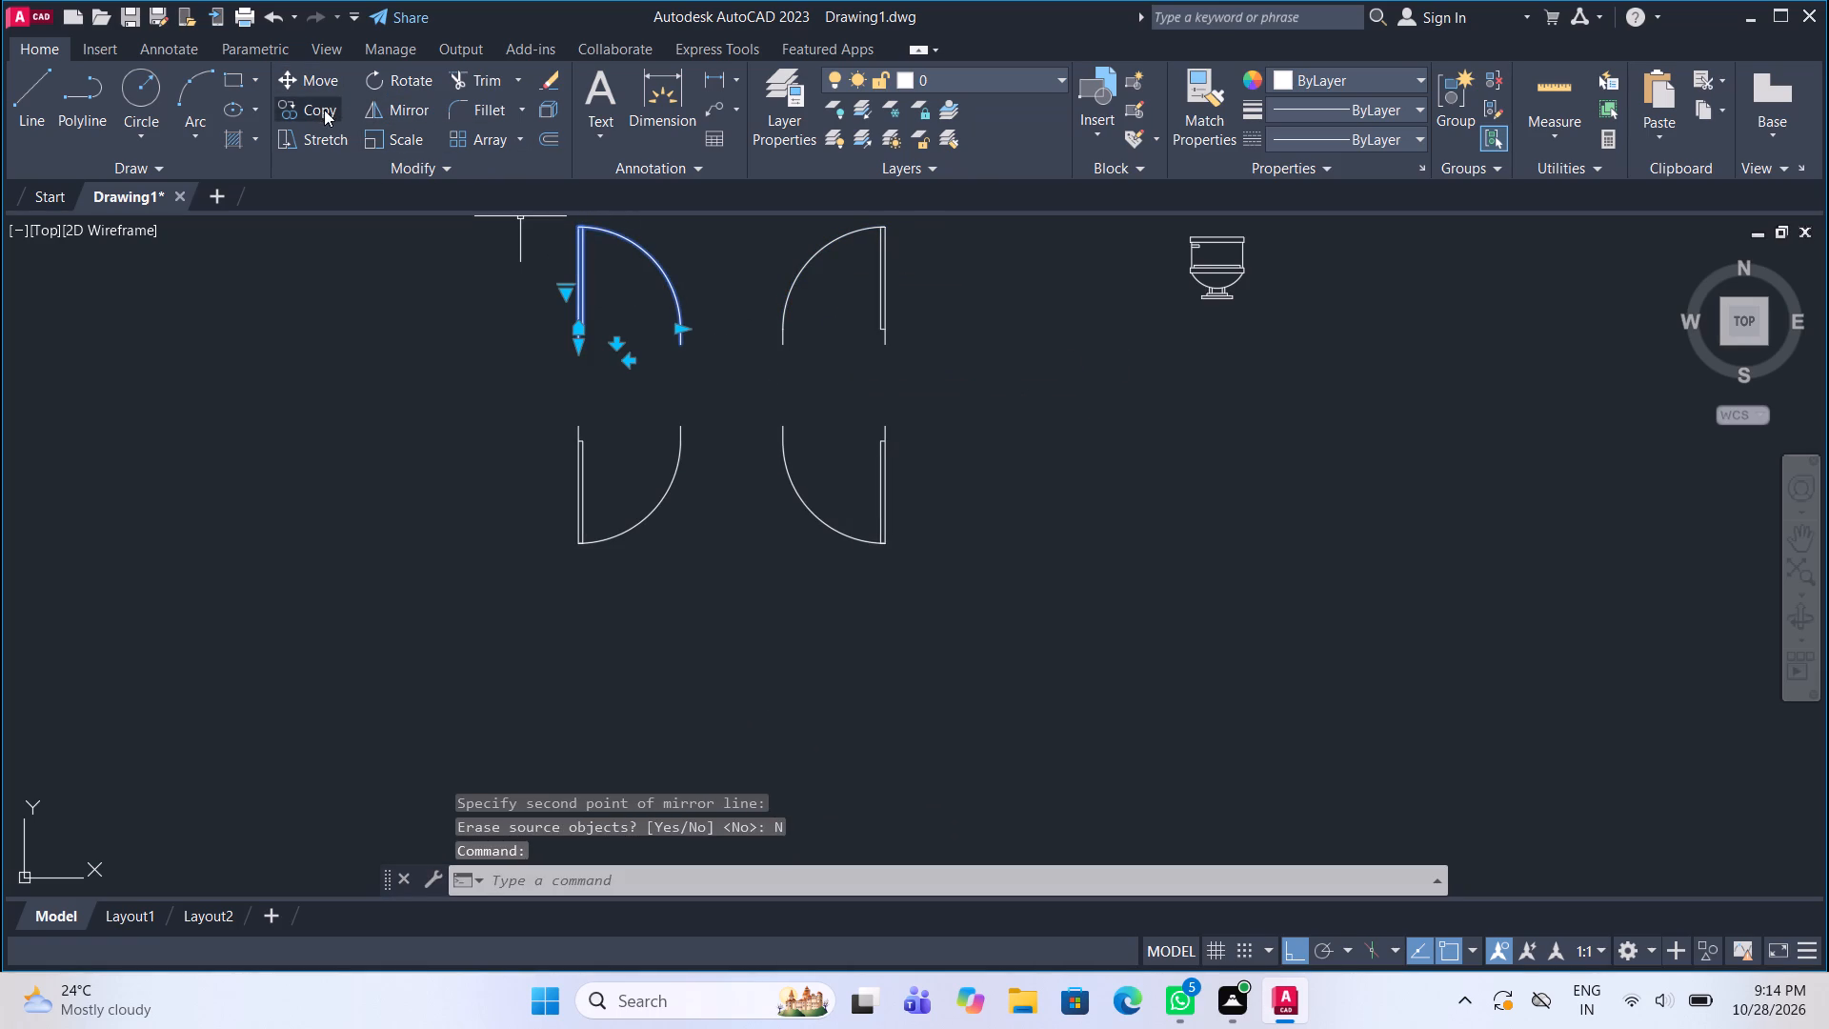
{"action": "left_click", "coordinate": [324, 110]}
{"action": "left_click", "coordinate": [611, 294]}
{"action": "scroll", "coordinate": [672, 271], "scroll_direction": "down", "scroll_amount": 2}
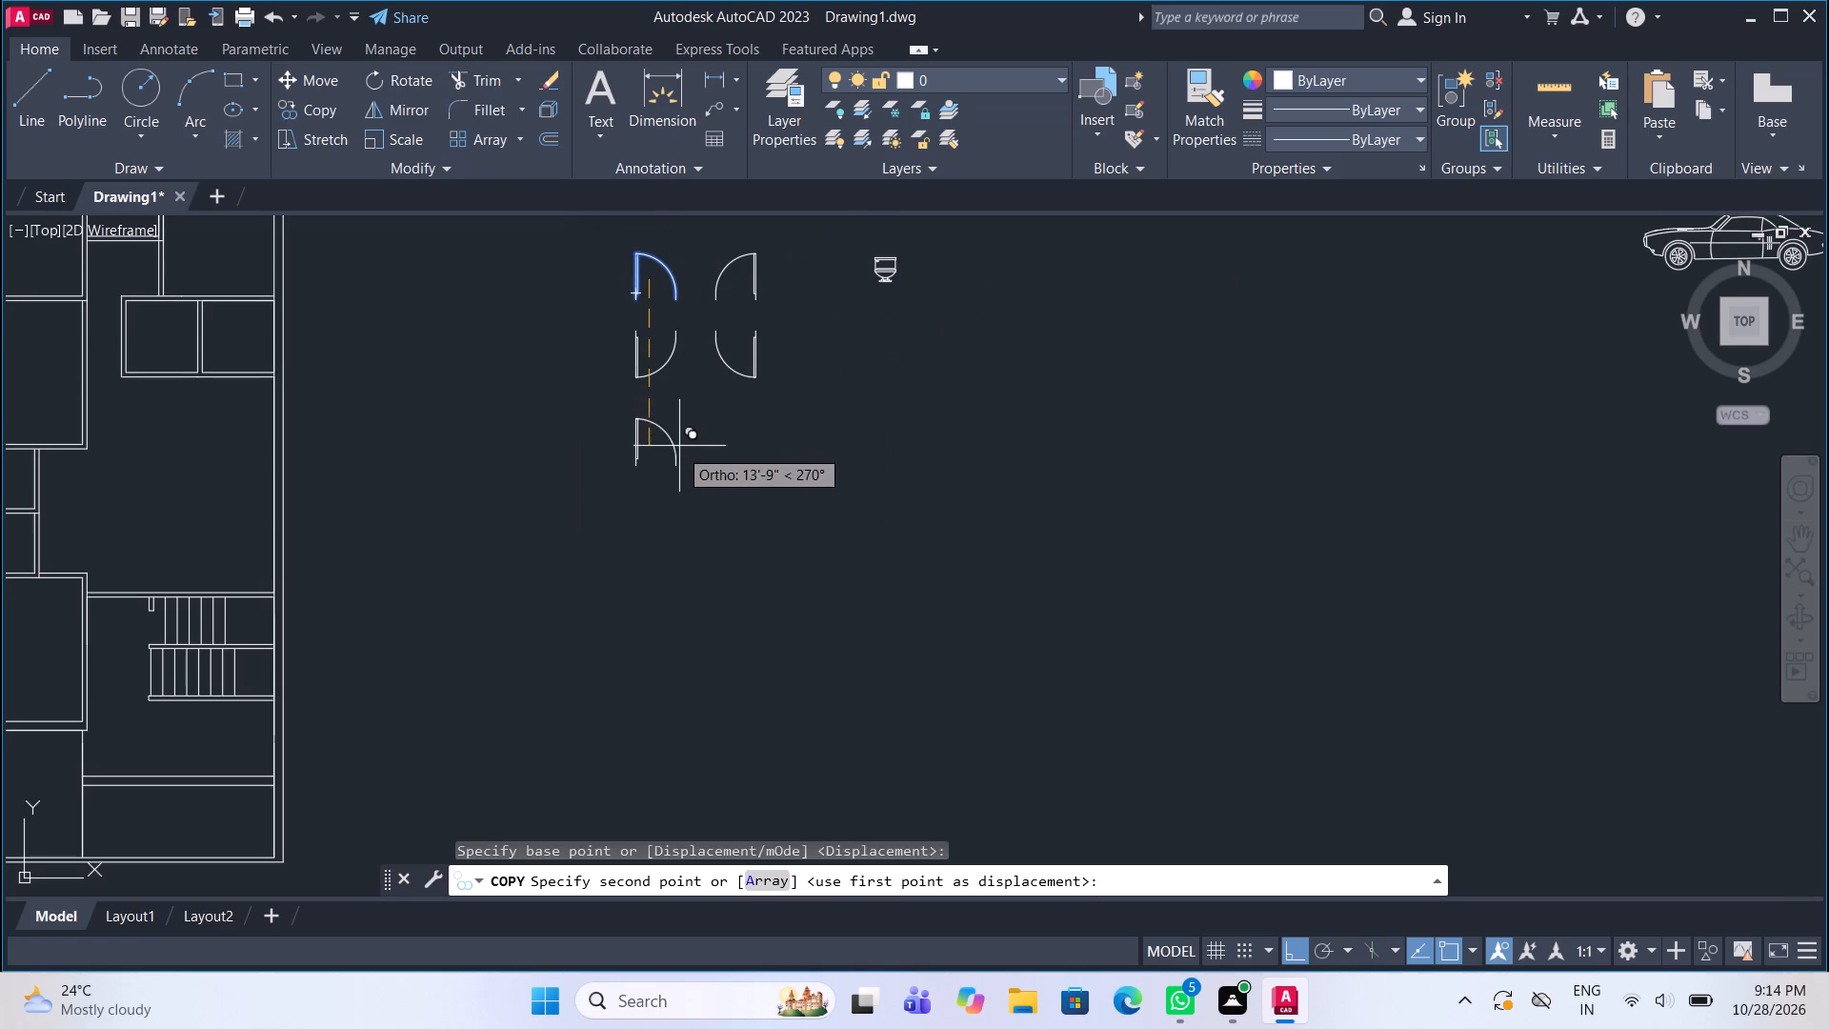
{"action": "left_click", "coordinate": [667, 485]}
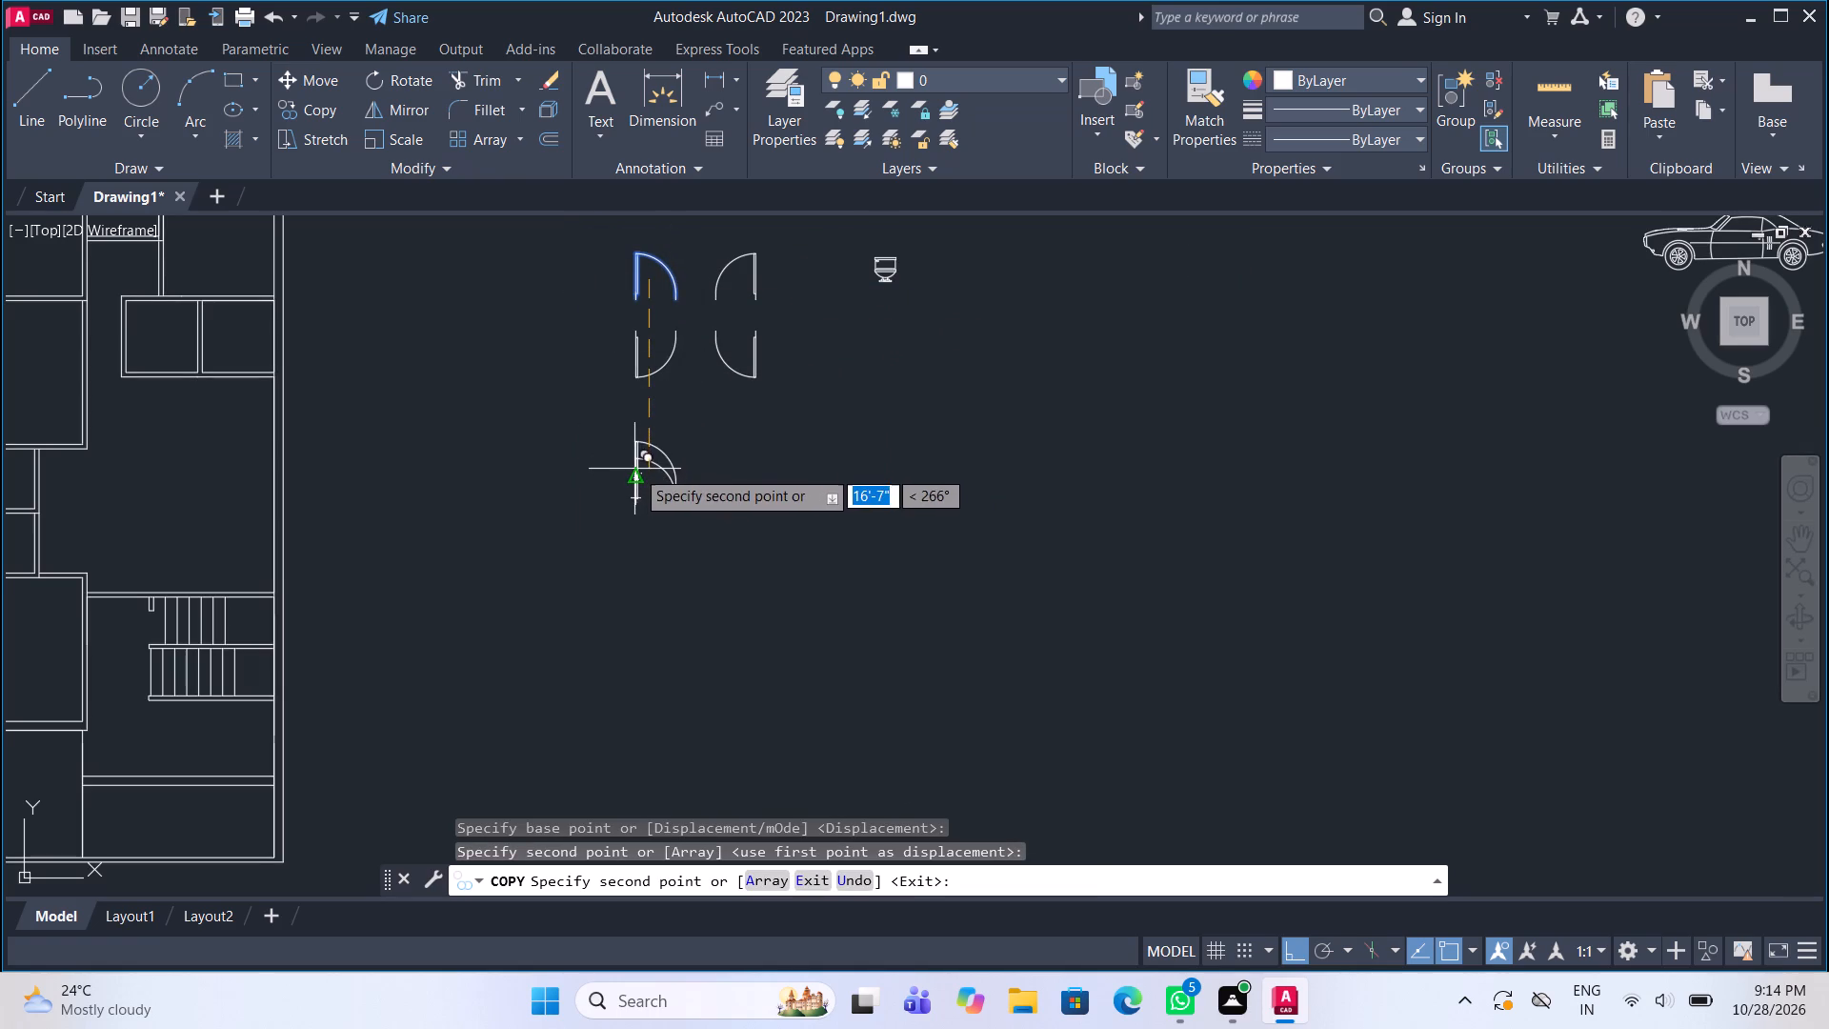
{"action": "key", "text": "Escape"}
Rotate the copied door 90° so its leaf lies horizontally.
{"action": "left_click", "coordinate": [643, 470]}
{"action": "left_click", "coordinate": [614, 451]}
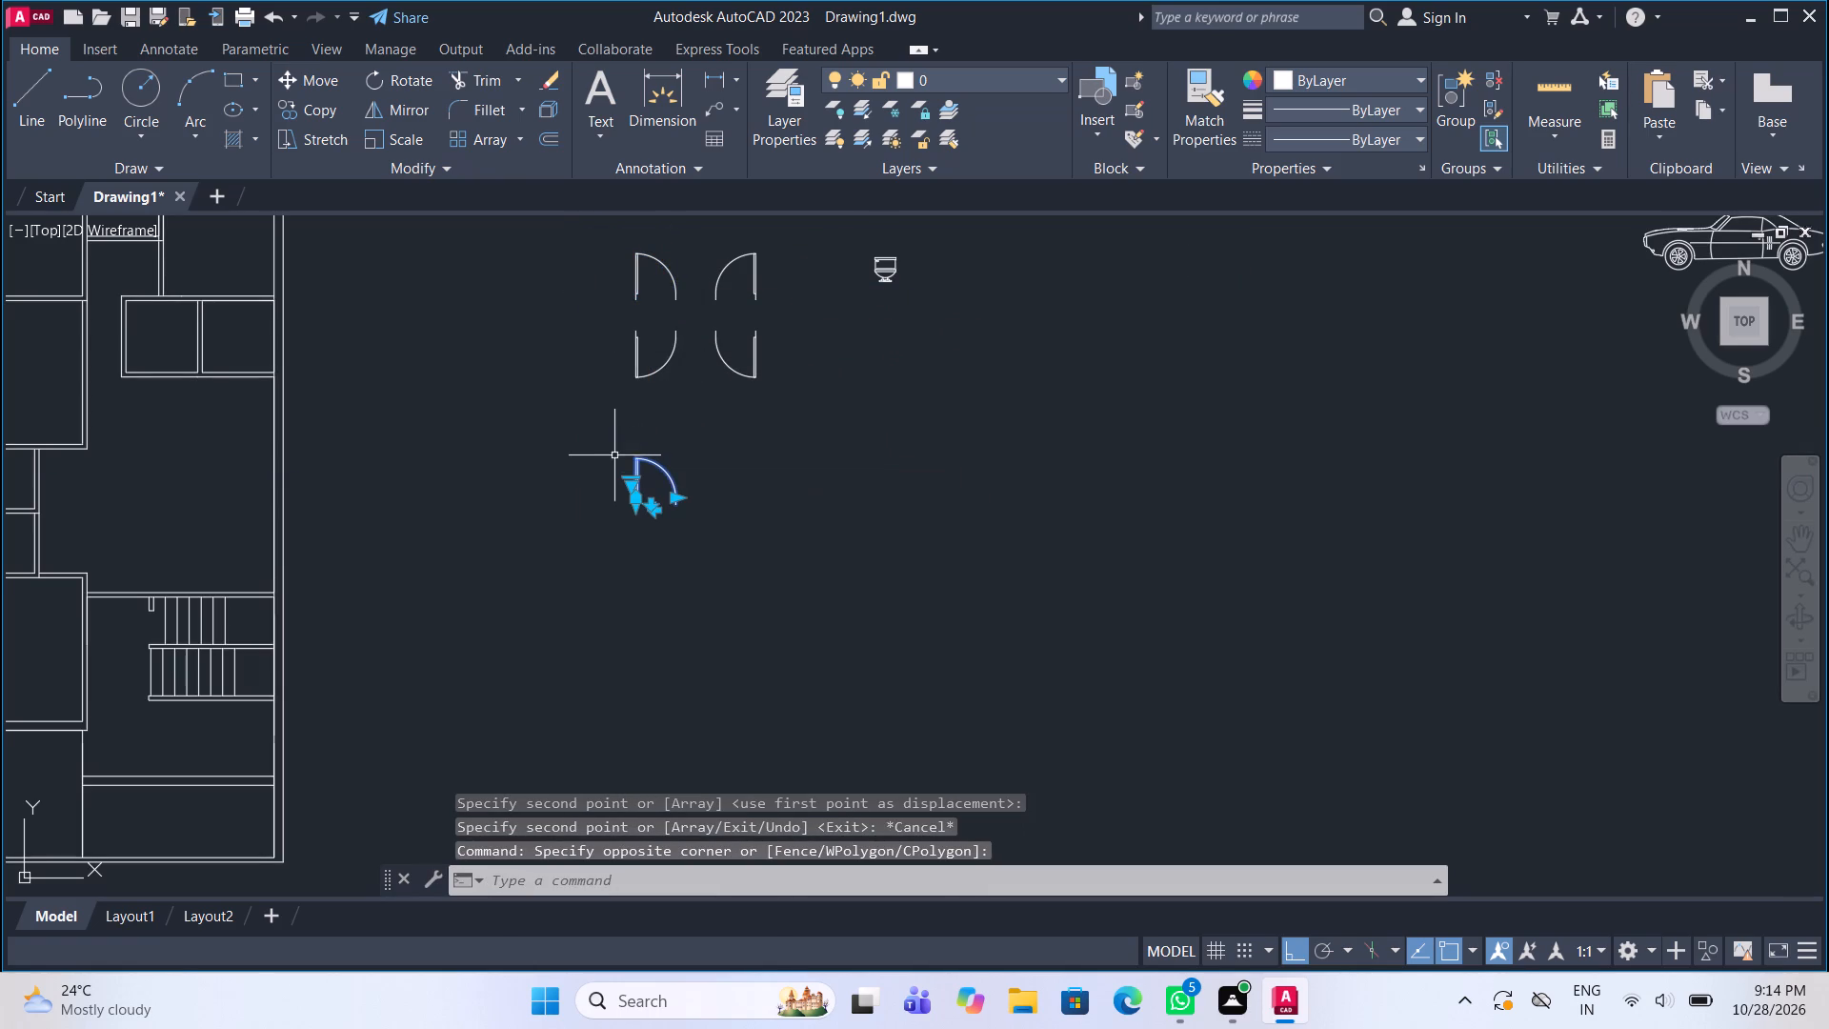
{"action": "left_click", "coordinate": [425, 77]}
{"action": "scroll", "coordinate": [769, 483], "scroll_direction": "up", "scroll_amount": 1}
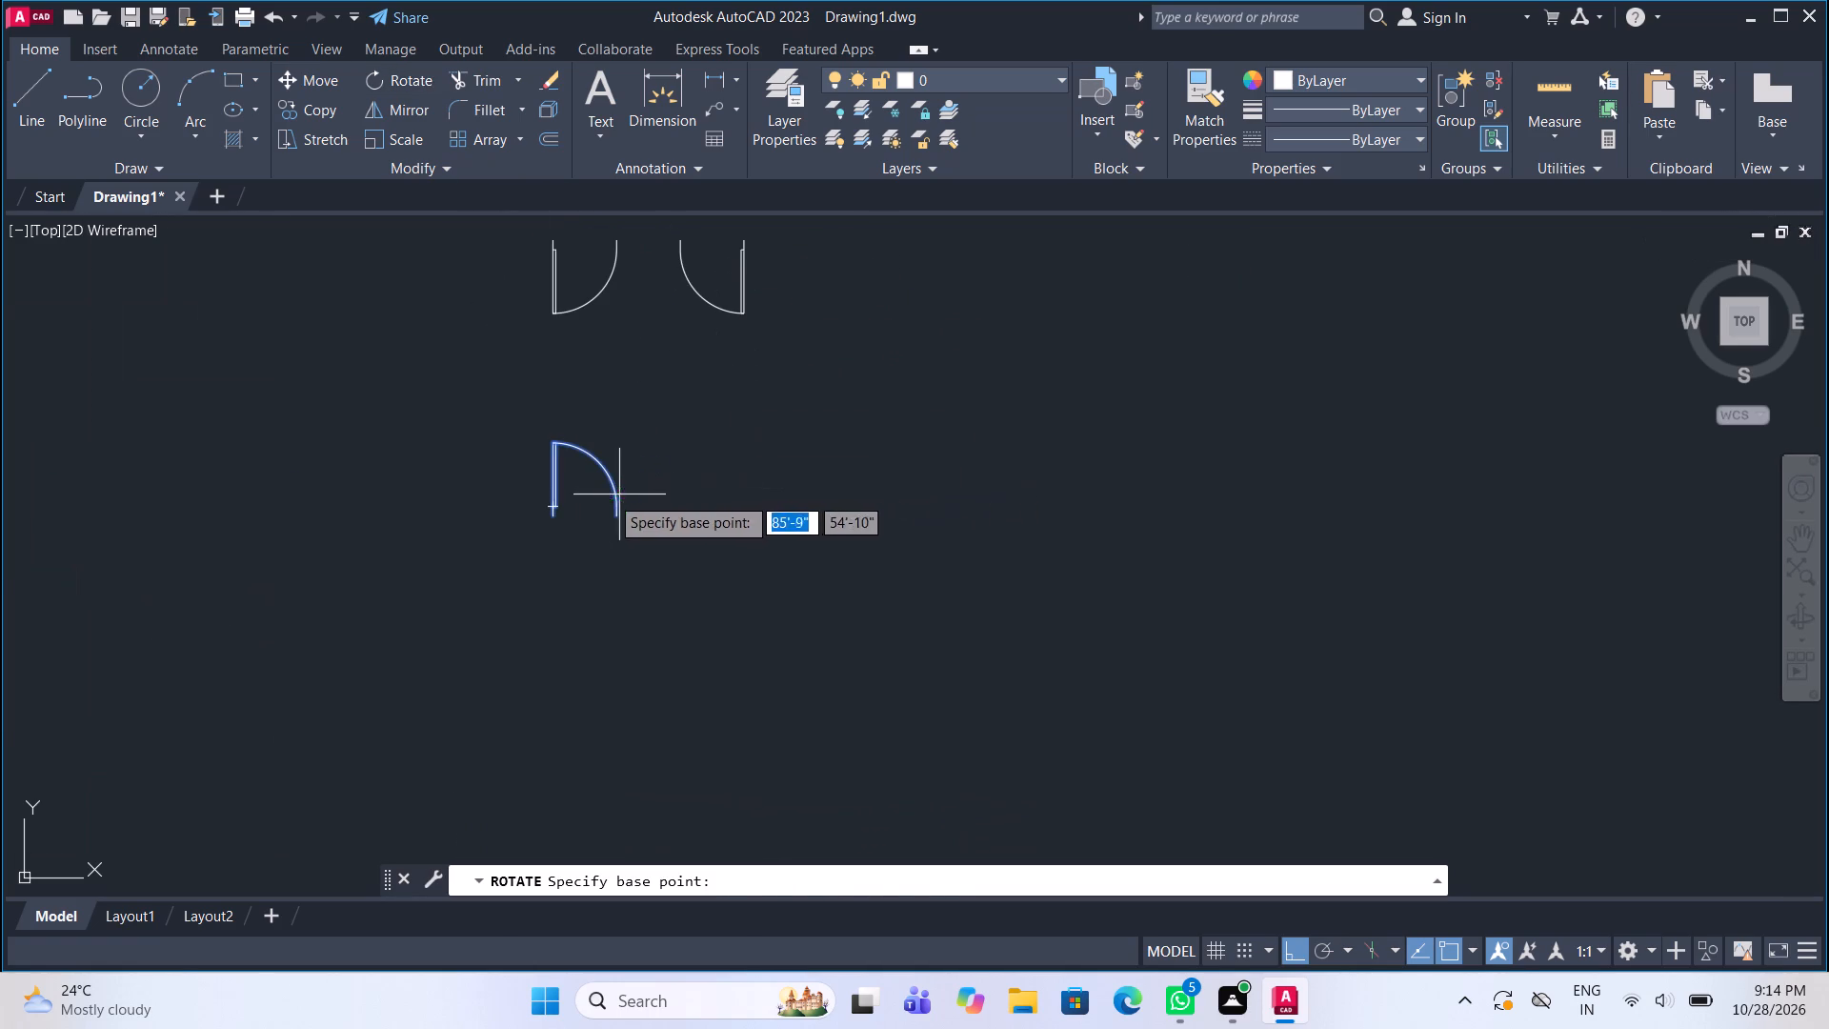
{"action": "left_click", "coordinate": [609, 495]}
{"action": "left_click", "coordinate": [612, 439]}
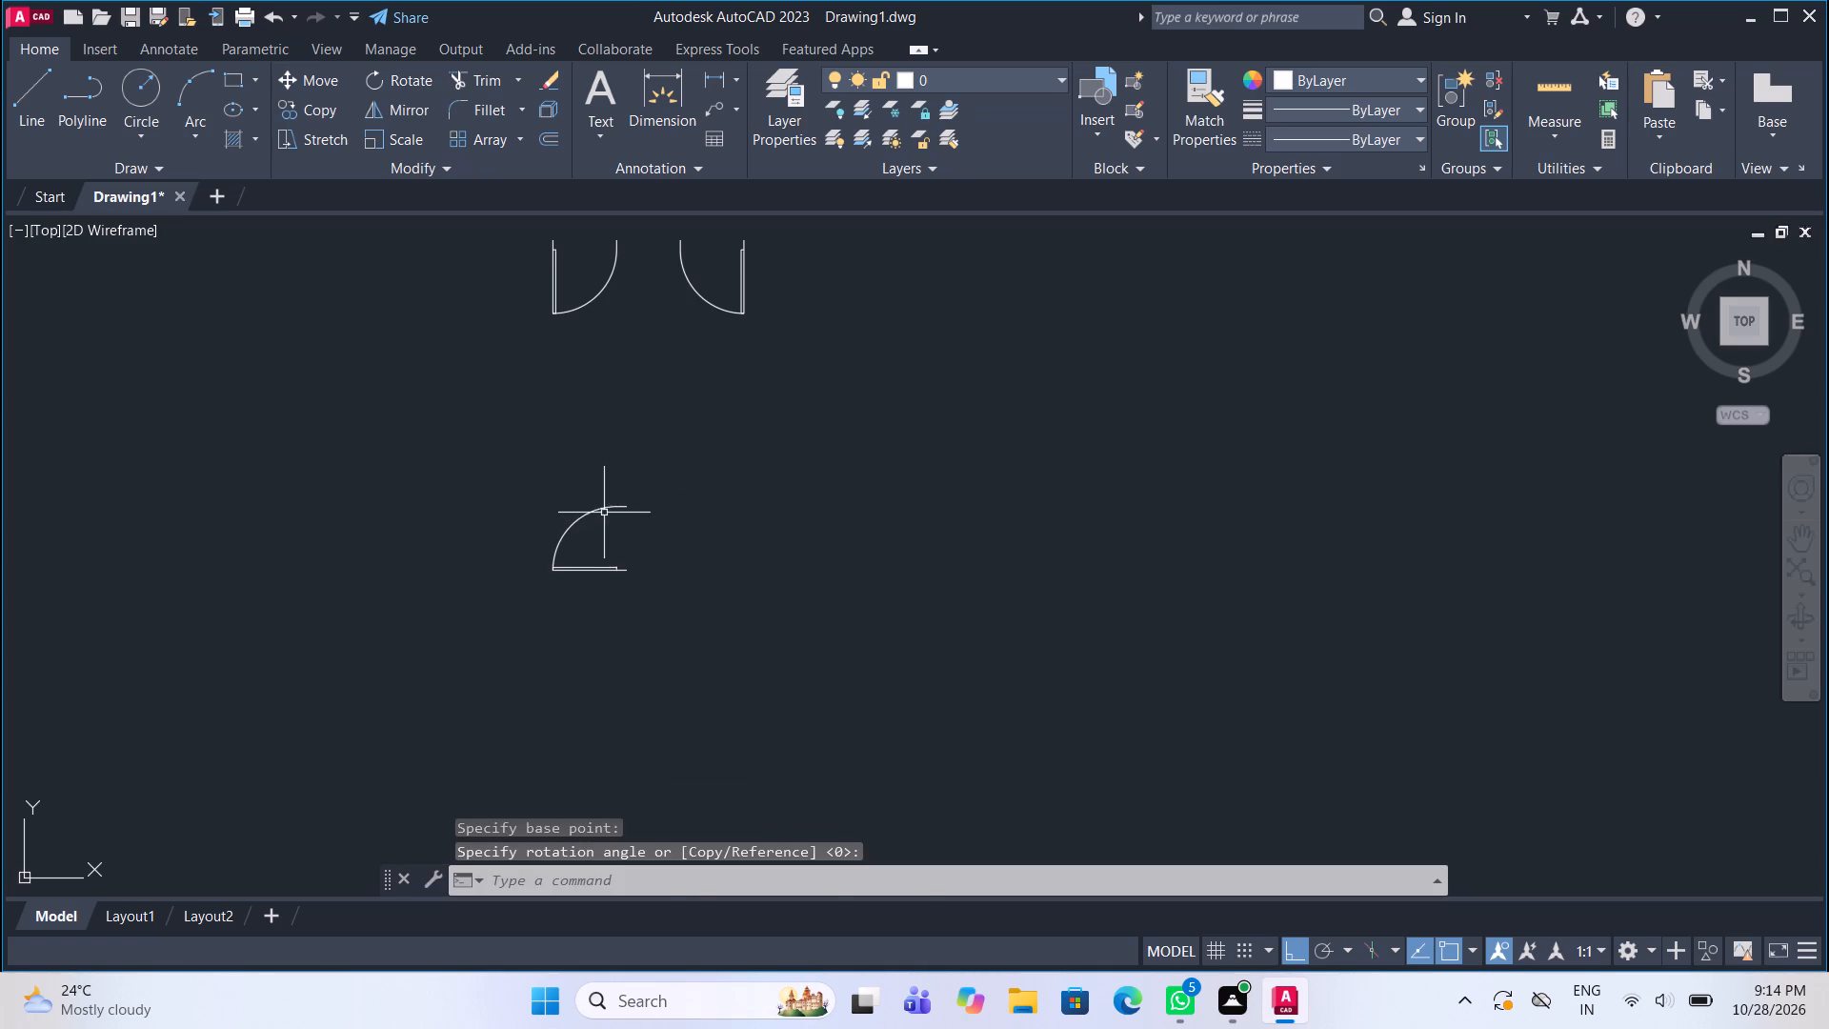
Mirror the rotated door about a horizontal line just above it, keeping the original.
{"action": "left_click", "coordinate": [604, 513]}
{"action": "left_click", "coordinate": [580, 491]}
{"action": "left_click", "coordinate": [406, 111]}
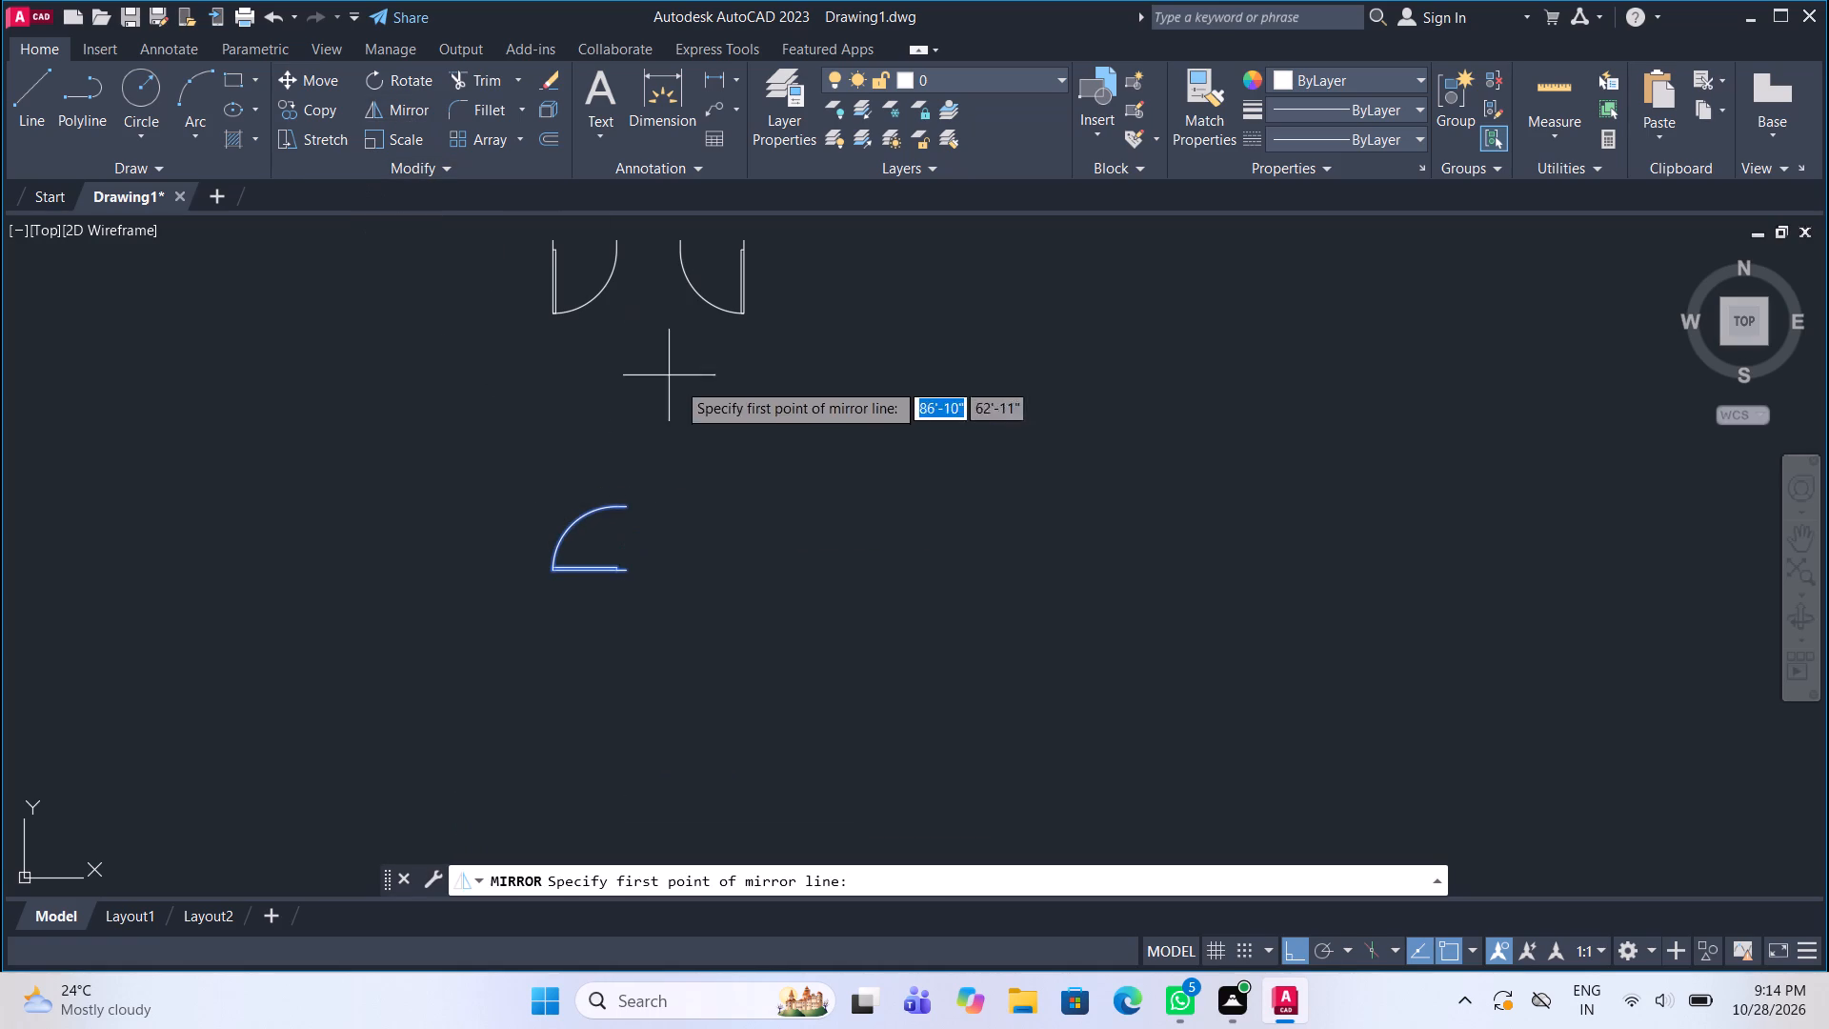
{"action": "left_click", "coordinate": [611, 468]}
{"action": "left_click", "coordinate": [524, 468]}
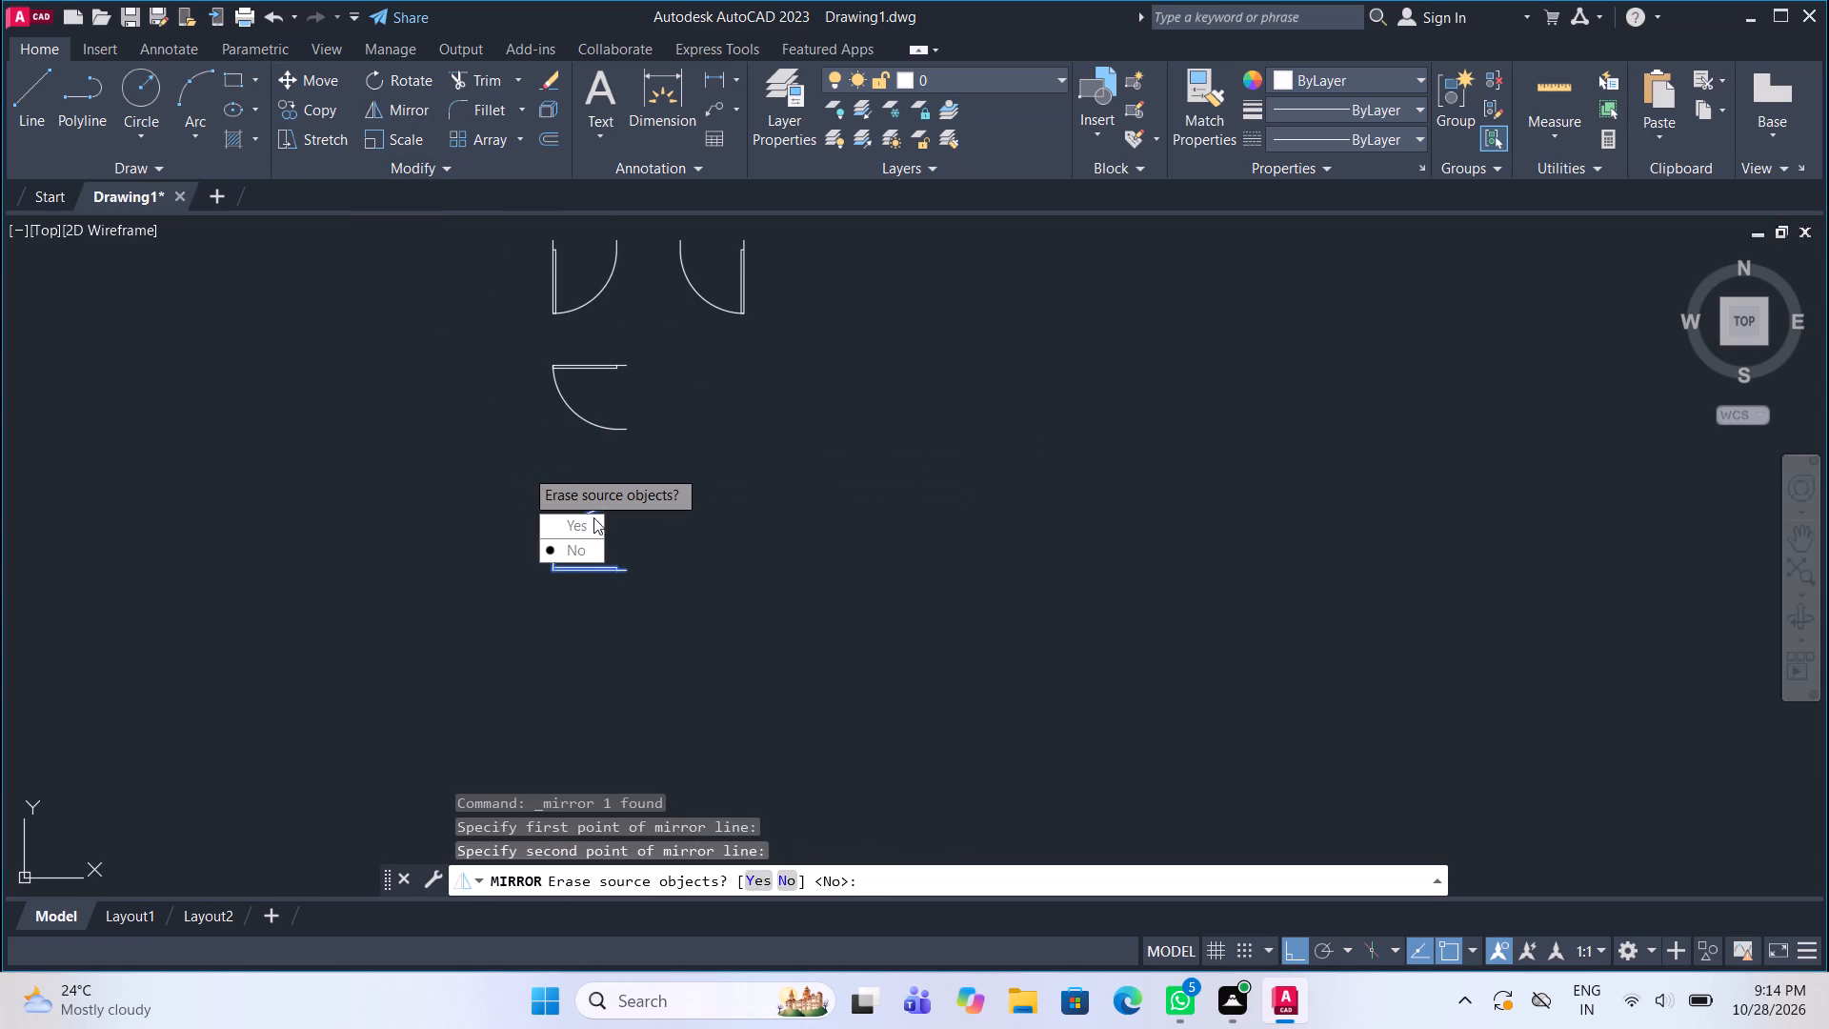
{"action": "left_click_drag", "start_coordinate": [573, 541], "coordinate": [524, 468]}
Mirror the two horizontal-leaf doors about a vertical line just to their right, keeping the originals.
{"action": "left_click", "coordinate": [593, 613]}
{"action": "left_click", "coordinate": [555, 401]}
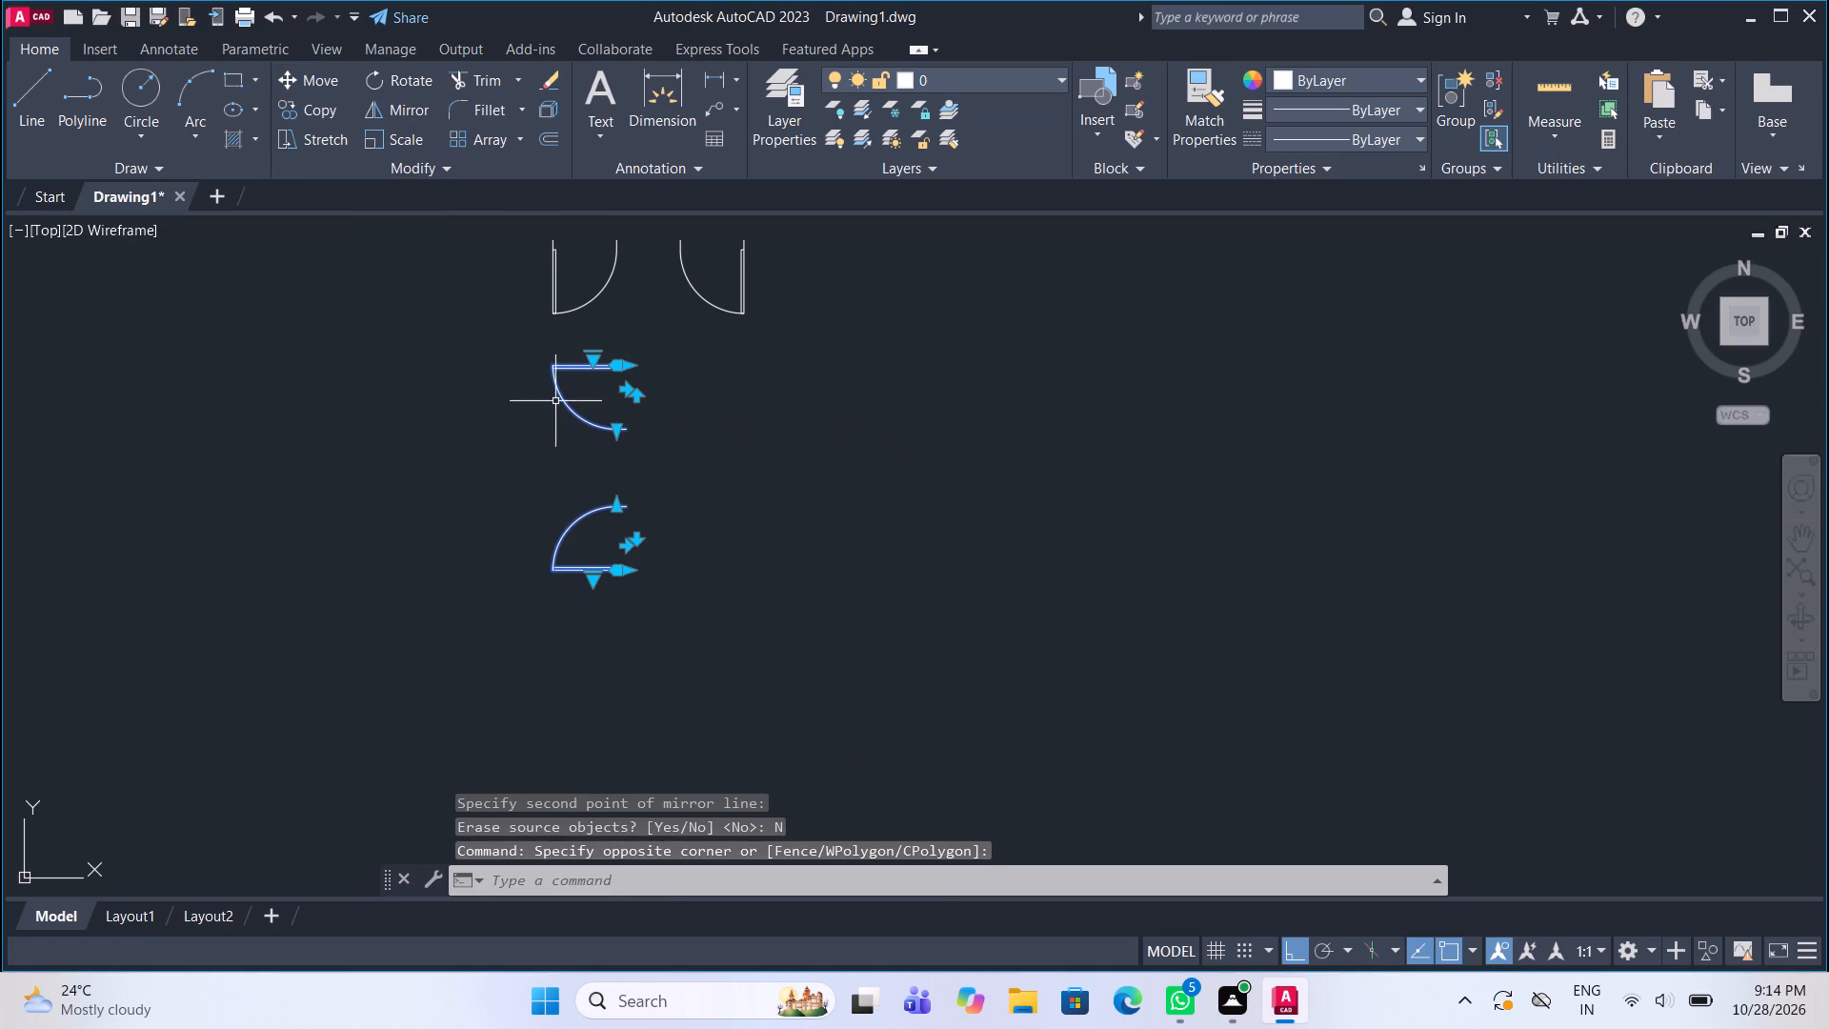
{"action": "left_click", "coordinate": [416, 111]}
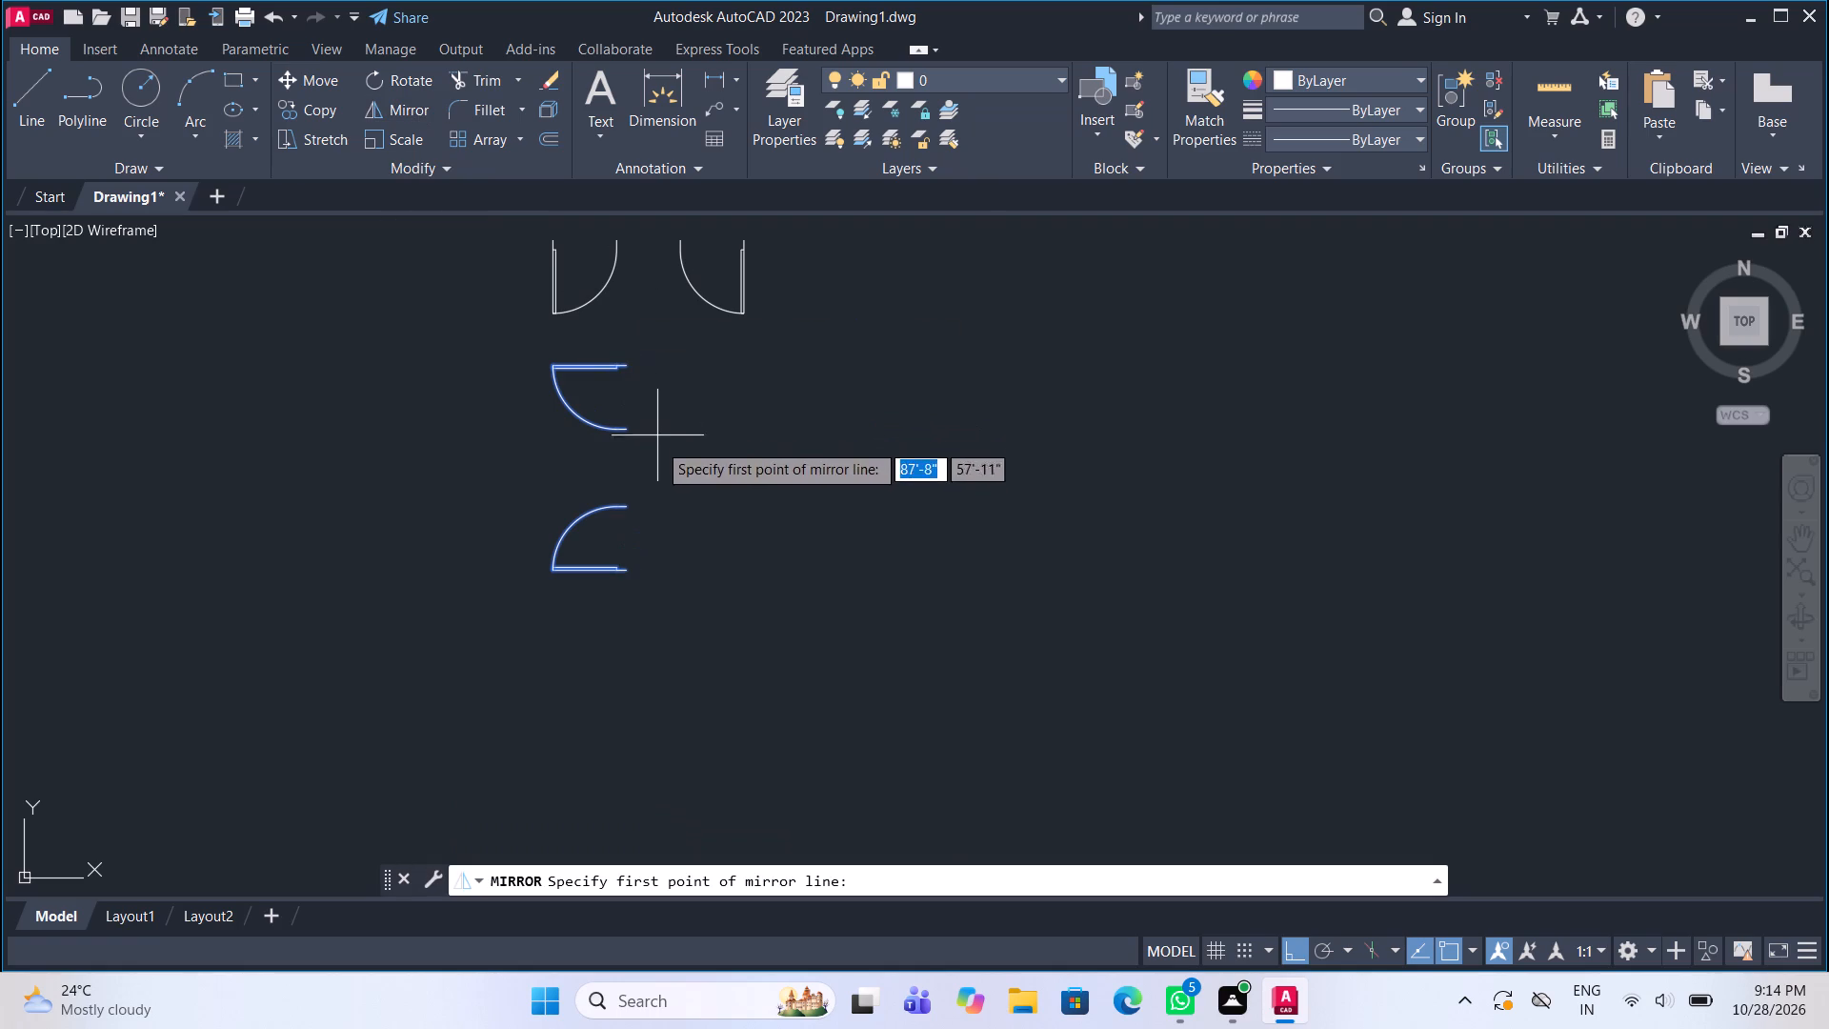
{"action": "left_click", "coordinate": [658, 465]}
{"action": "left_click", "coordinate": [669, 517]}
{"action": "left_click_drag", "start_coordinate": [713, 599], "coordinate": [669, 517]}
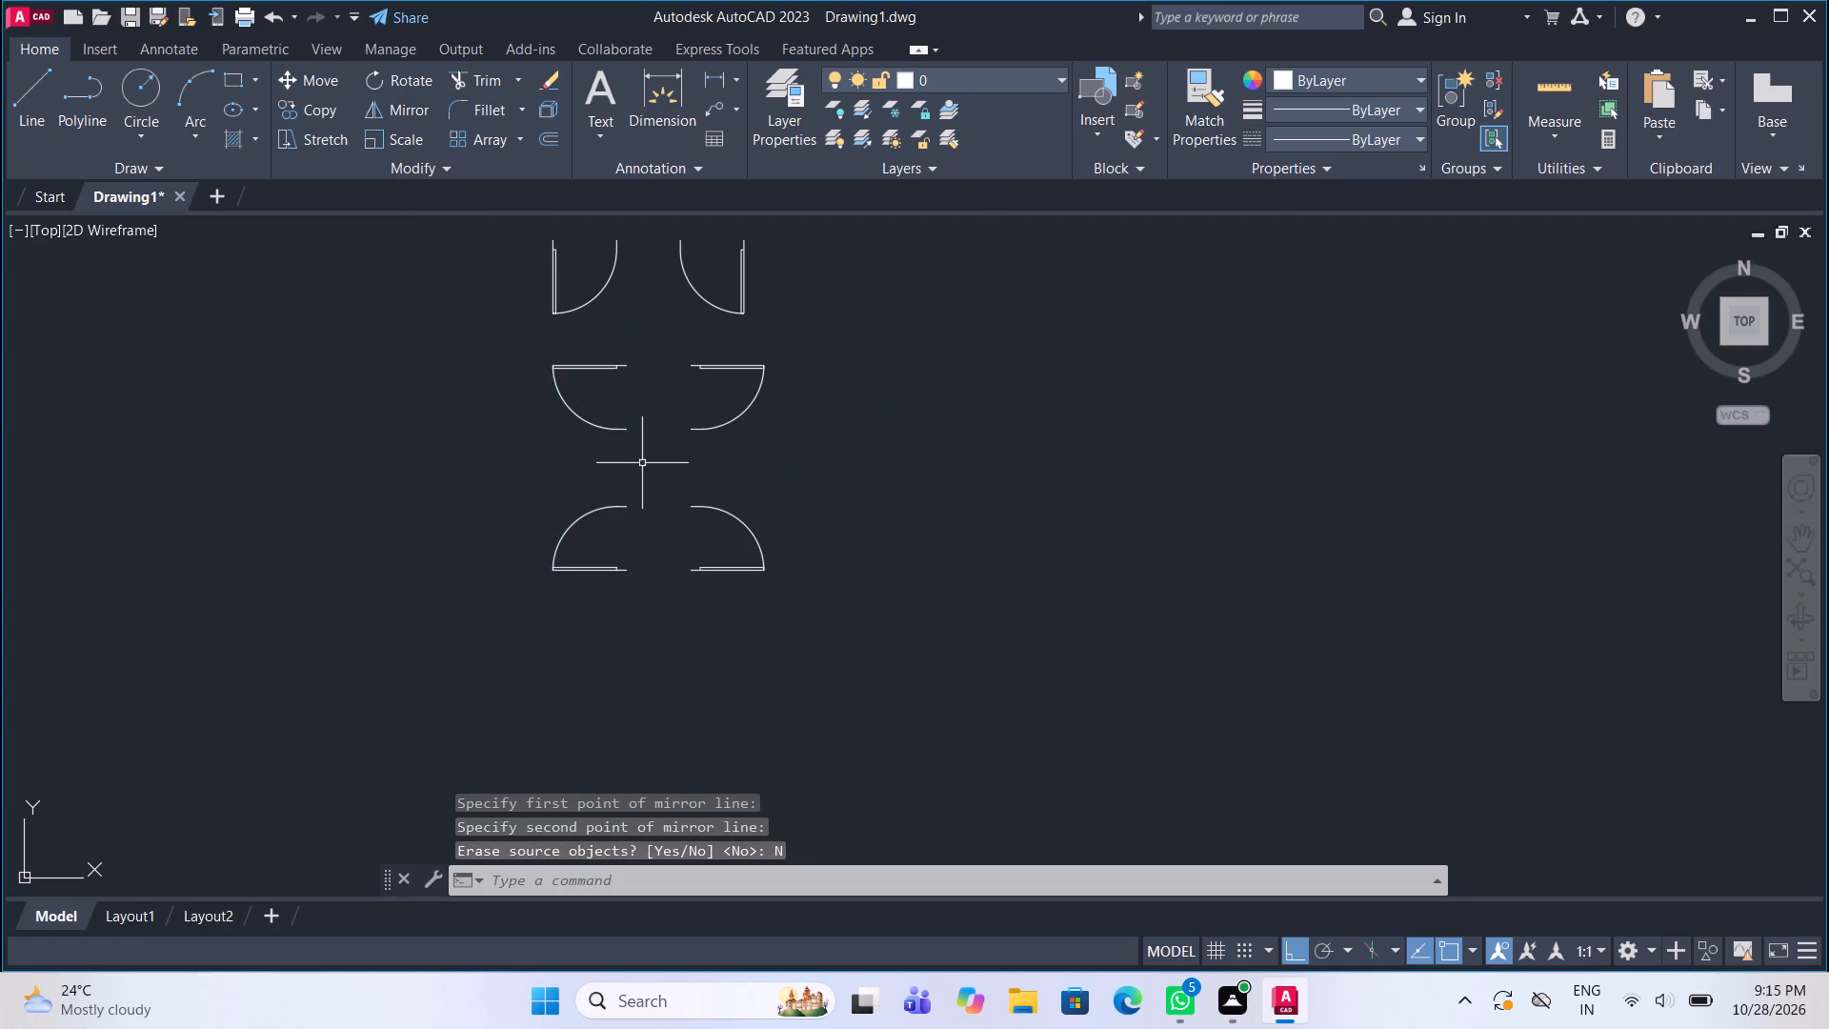
Switch the toilet block to its Elongated (Plan) view.
{"action": "scroll", "coordinate": [626, 484], "scroll_direction": "down", "scroll_amount": 3}
{"action": "scroll", "coordinate": [711, 407], "scroll_direction": "up", "scroll_amount": 3}
{"action": "left_click", "coordinate": [673, 384]}
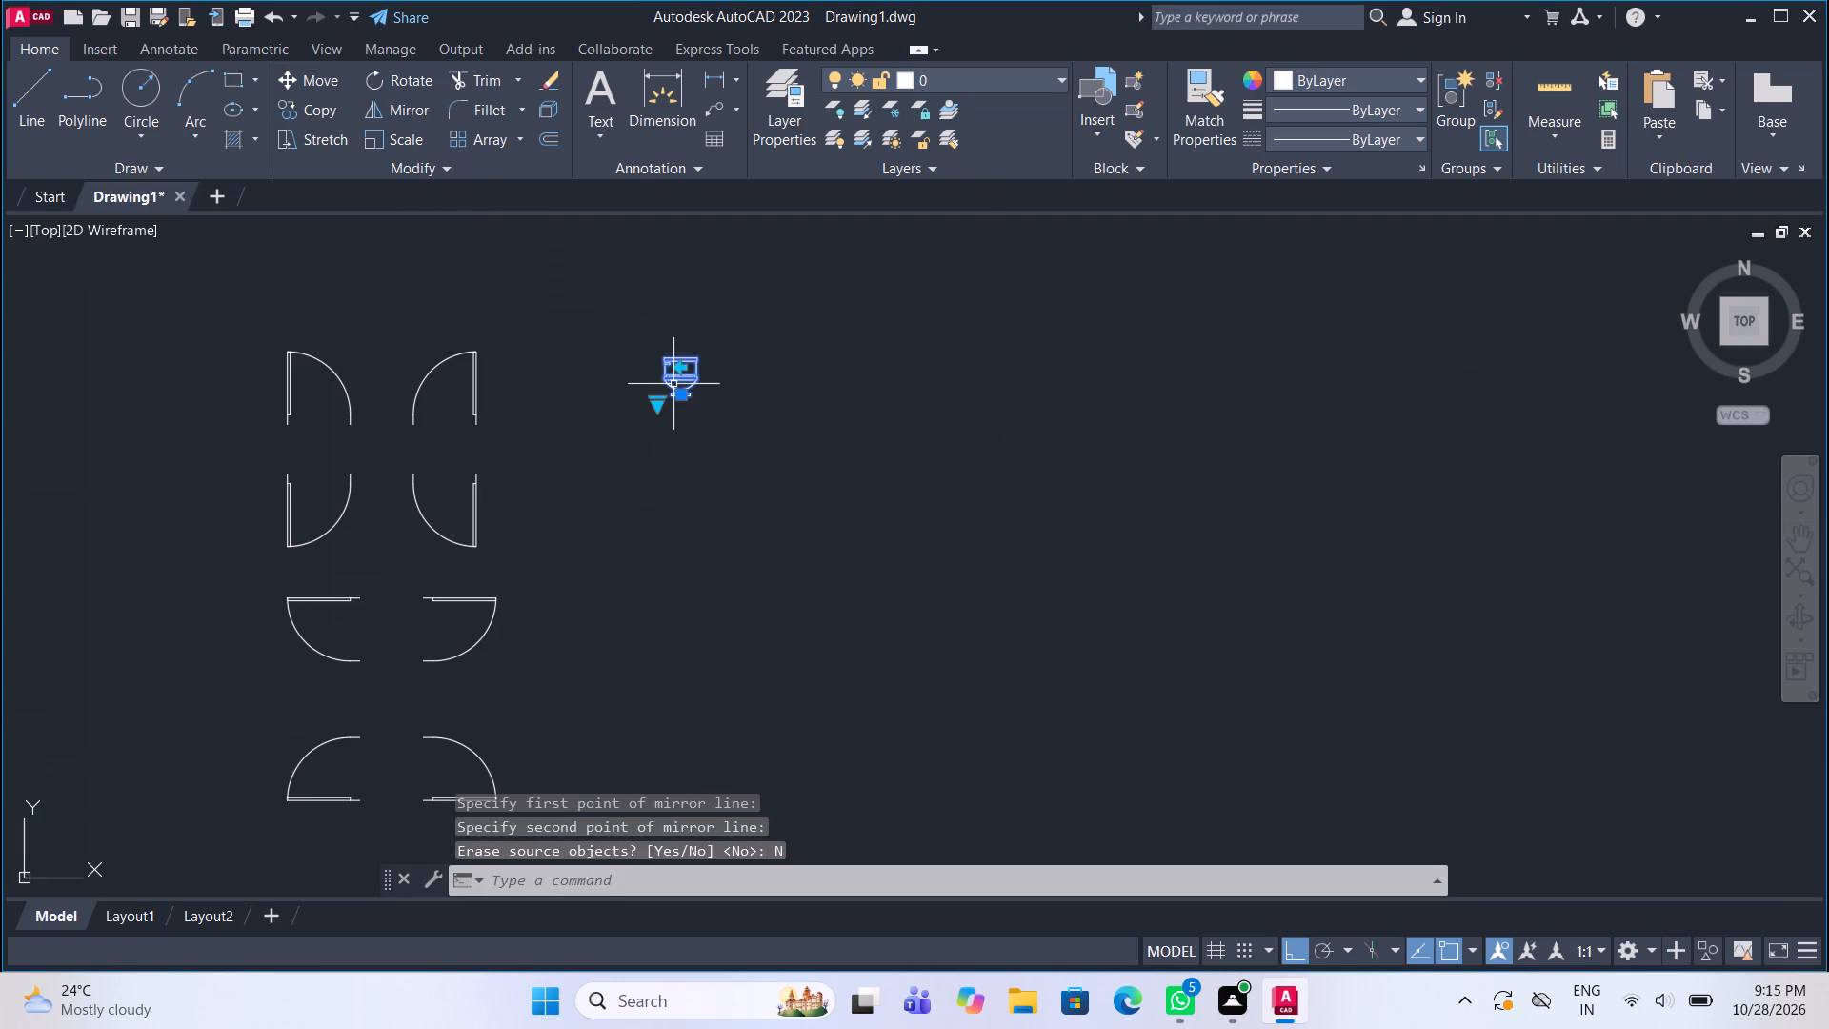
{"action": "left_click", "coordinate": [660, 409]}
{"action": "left_click", "coordinate": [760, 448]}
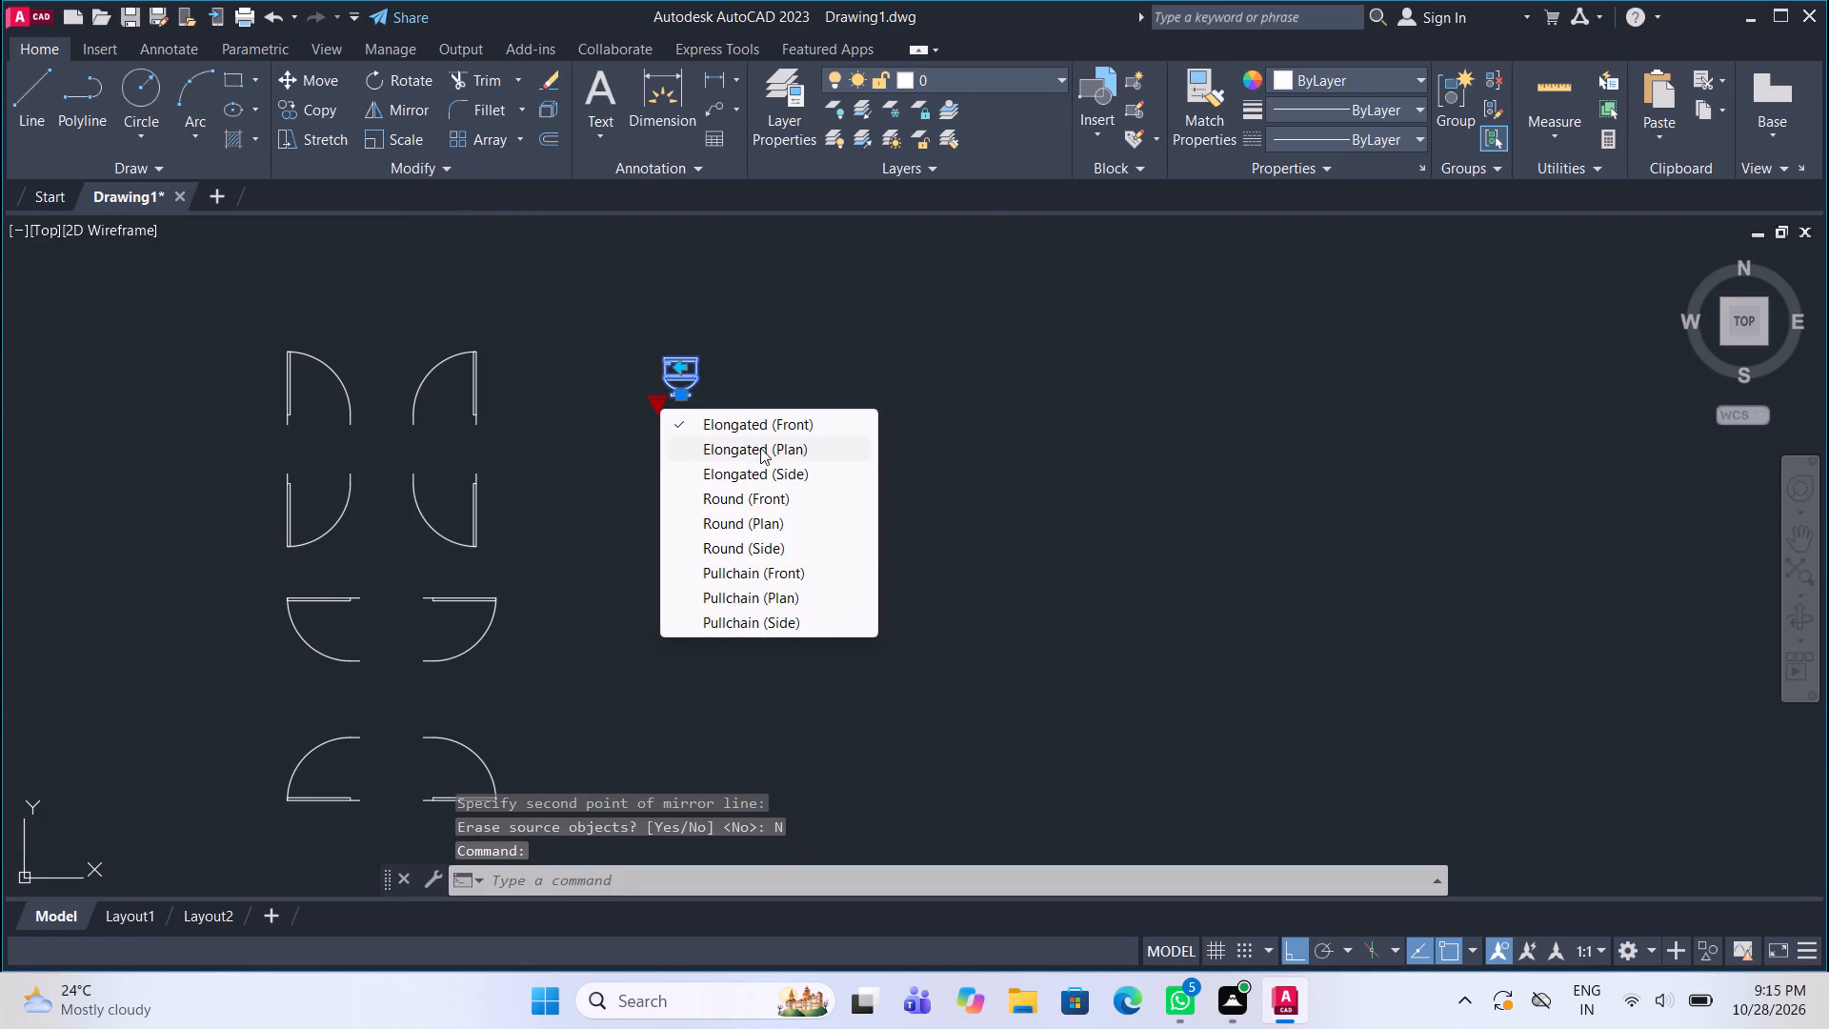
Mirror the plan-view toilet about a horizontal line just above it, keeping the original.
{"action": "left_click", "coordinate": [413, 117]}
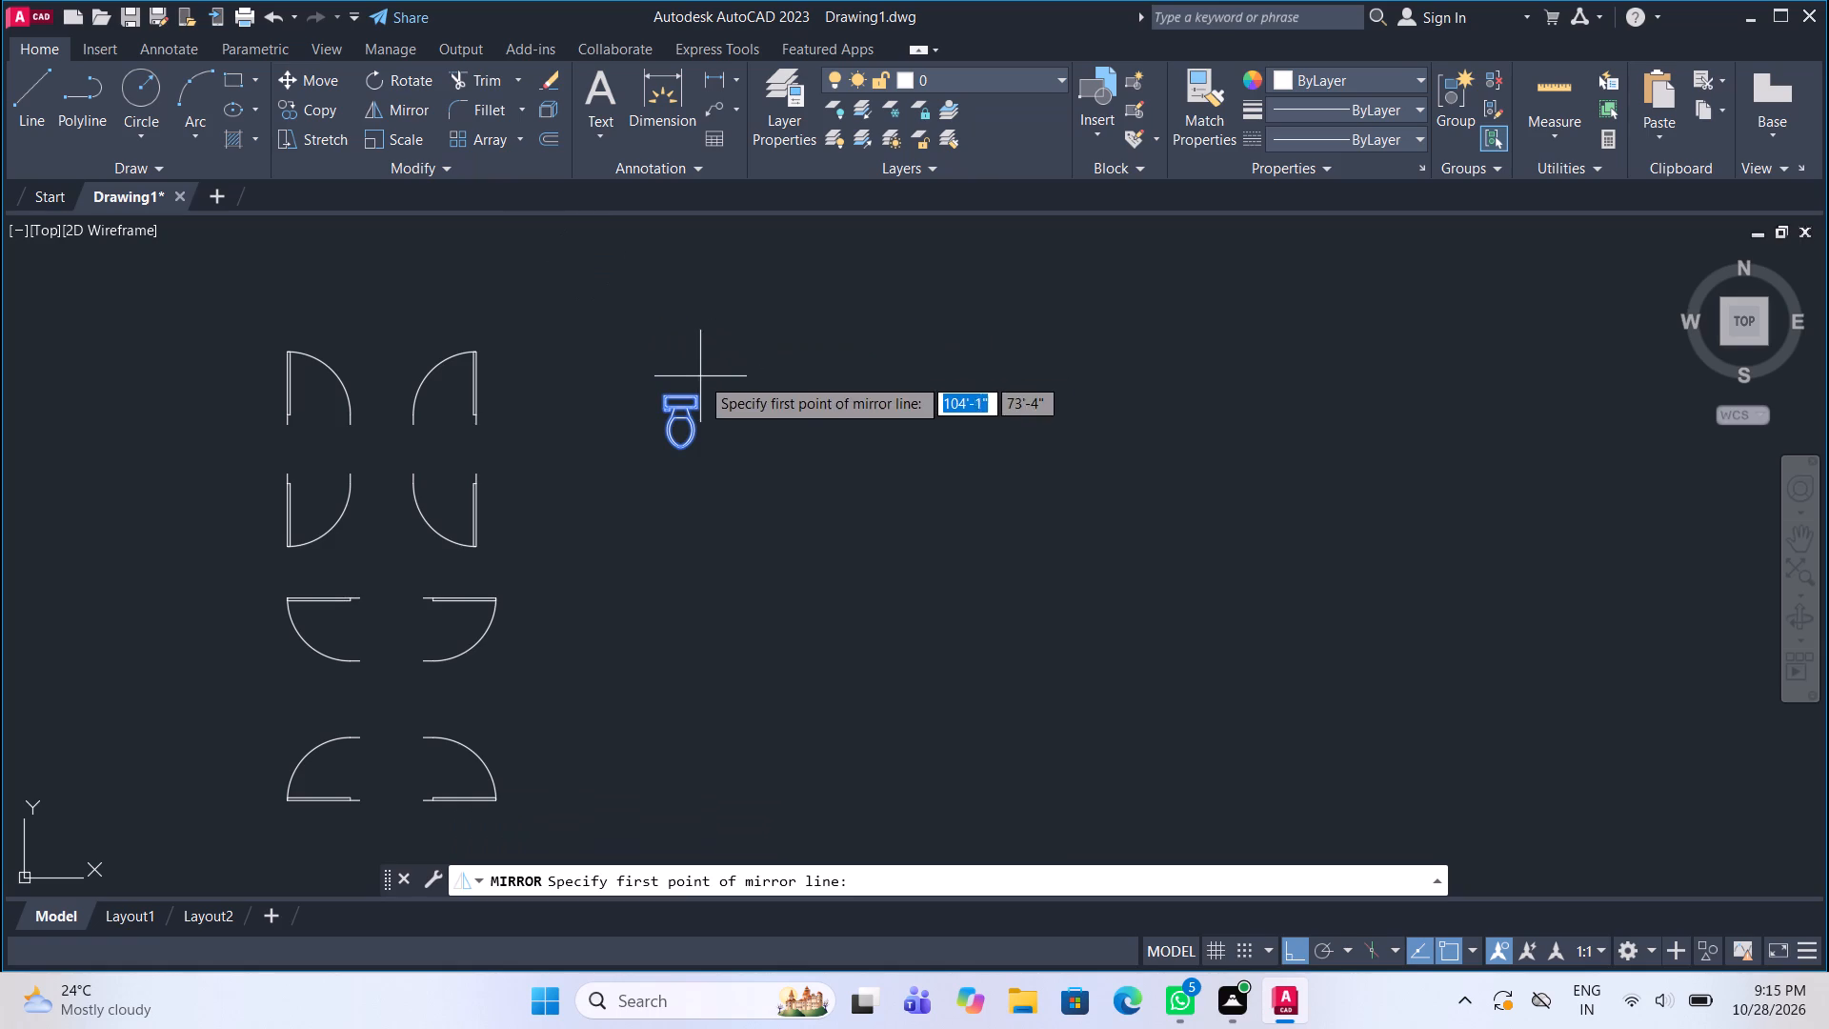
{"action": "left_click", "coordinate": [681, 373]}
{"action": "left_click", "coordinate": [647, 373]}
{"action": "left_click_drag", "start_coordinate": [721, 449], "coordinate": [647, 373]}
Copy the upper toilet straight down to a spot below the other toilet.
{"action": "left_click", "coordinate": [673, 329]}
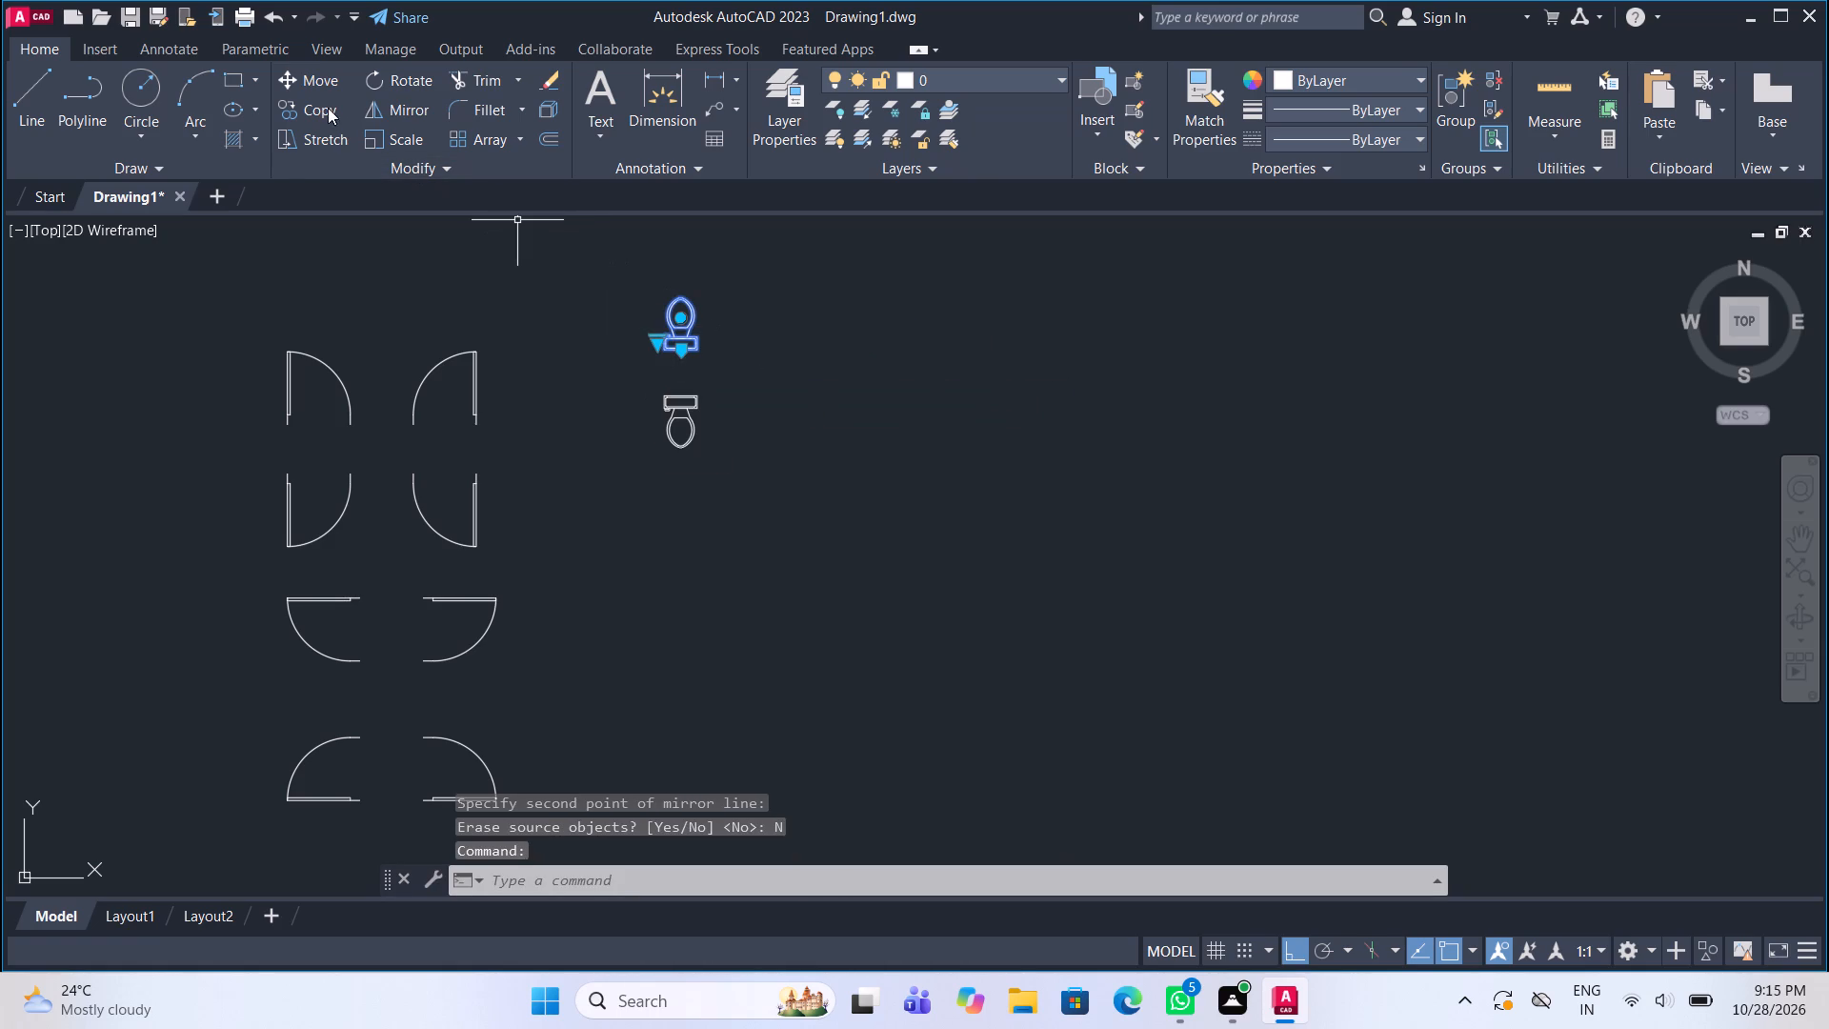
{"action": "left_click", "coordinate": [328, 108]}
{"action": "left_click_drag", "start_coordinate": [627, 293], "coordinate": [630, 302]}
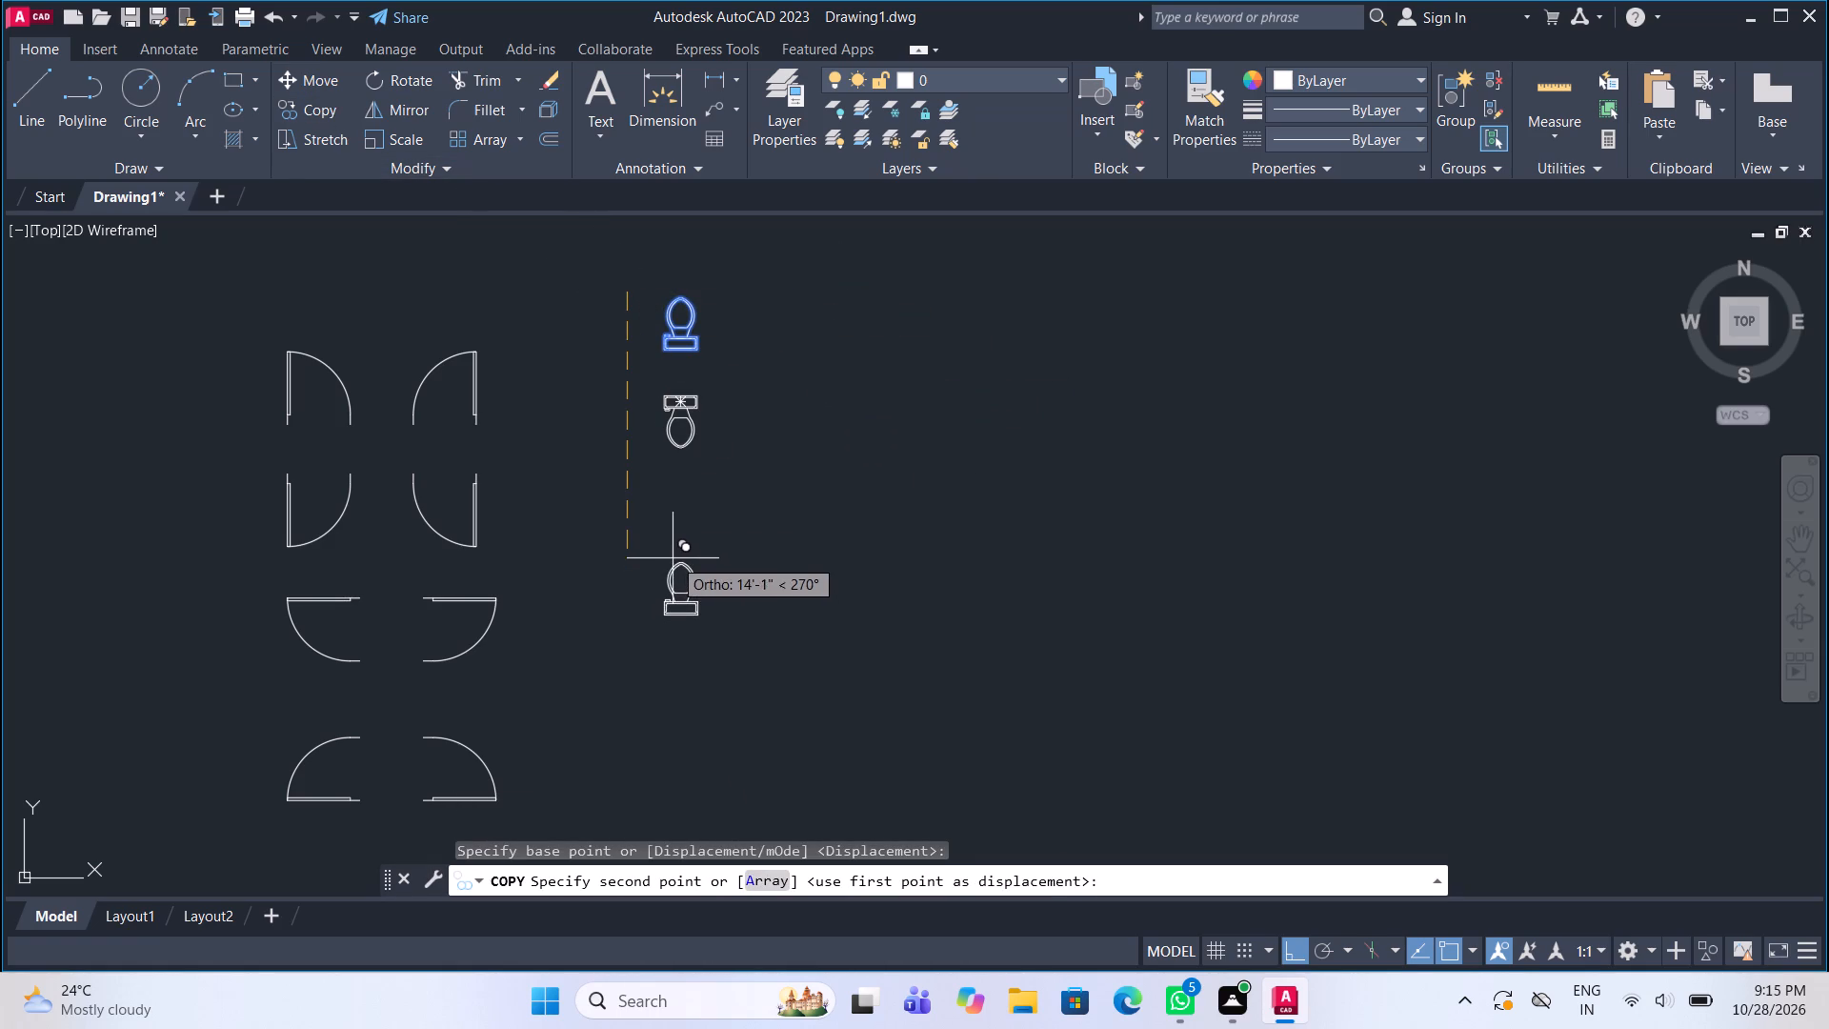
{"action": "left_click", "coordinate": [671, 526]}
{"action": "key", "text": "Escape"}
Rotate the lowest toilet 90° so its tank faces right.
{"action": "left_click", "coordinate": [677, 546]}
{"action": "left_click", "coordinate": [669, 519]}
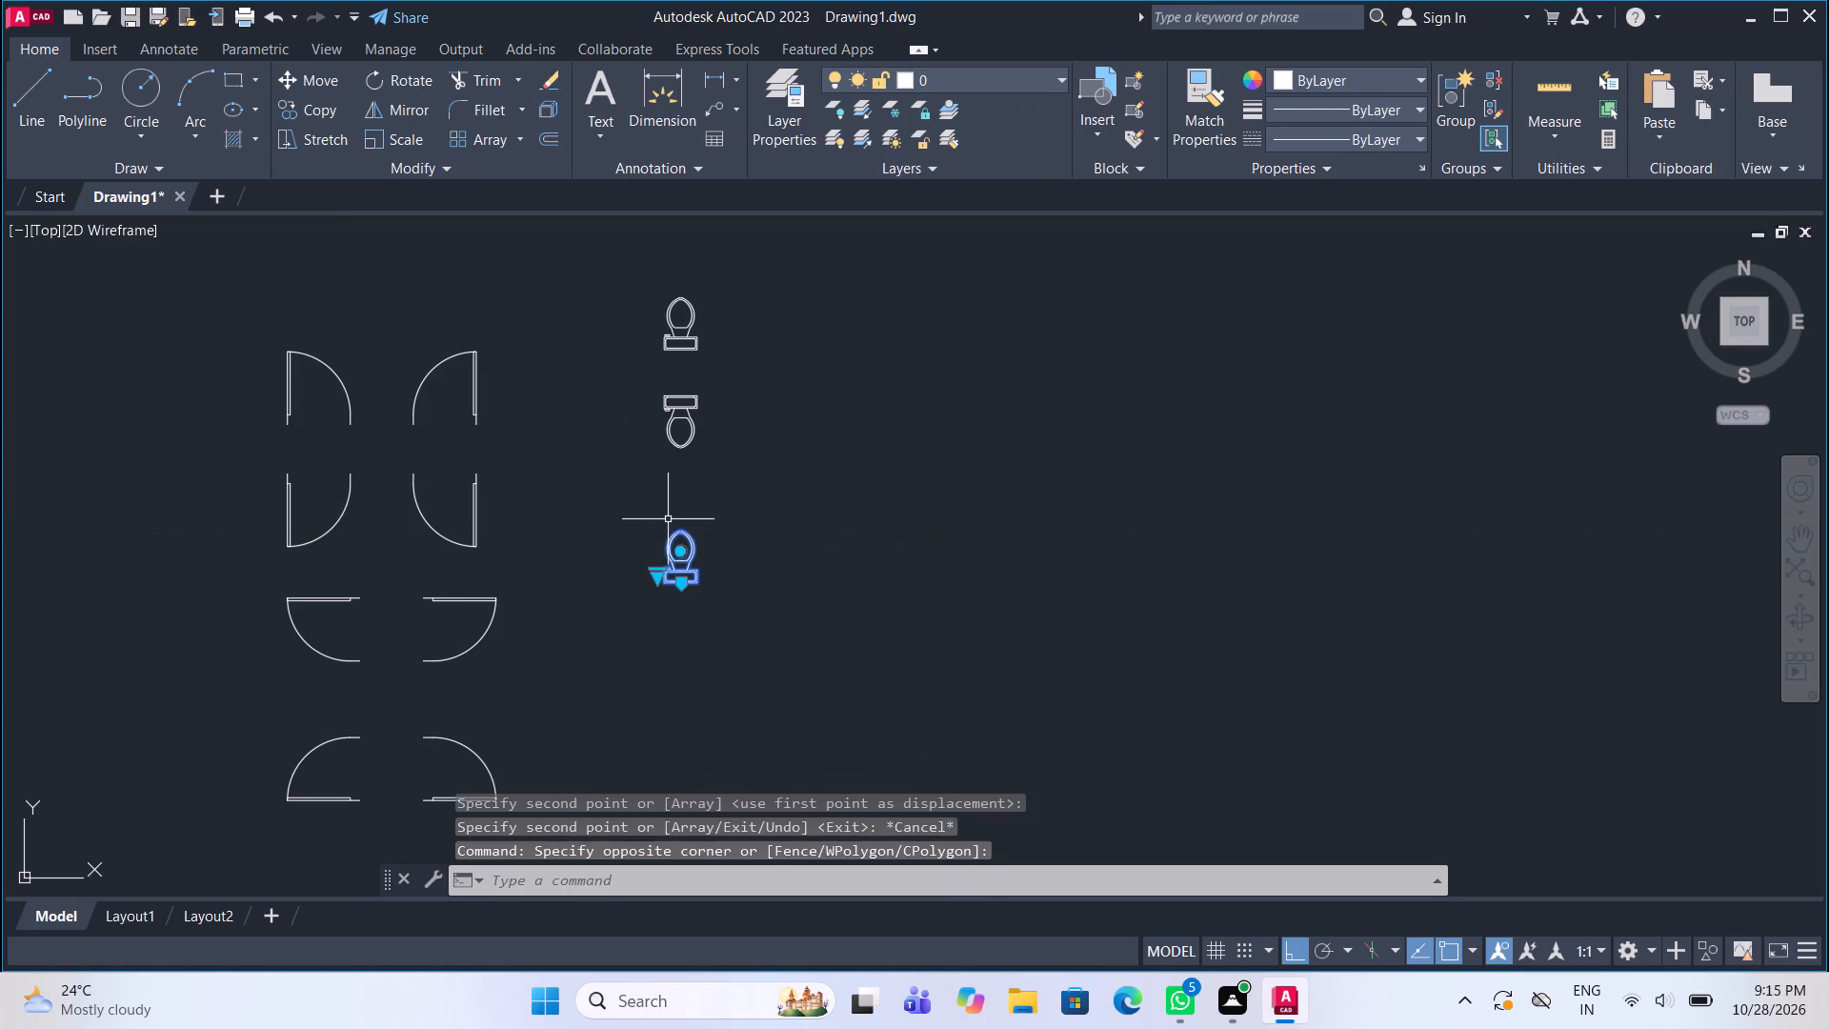
{"action": "left_click", "coordinate": [399, 91]}
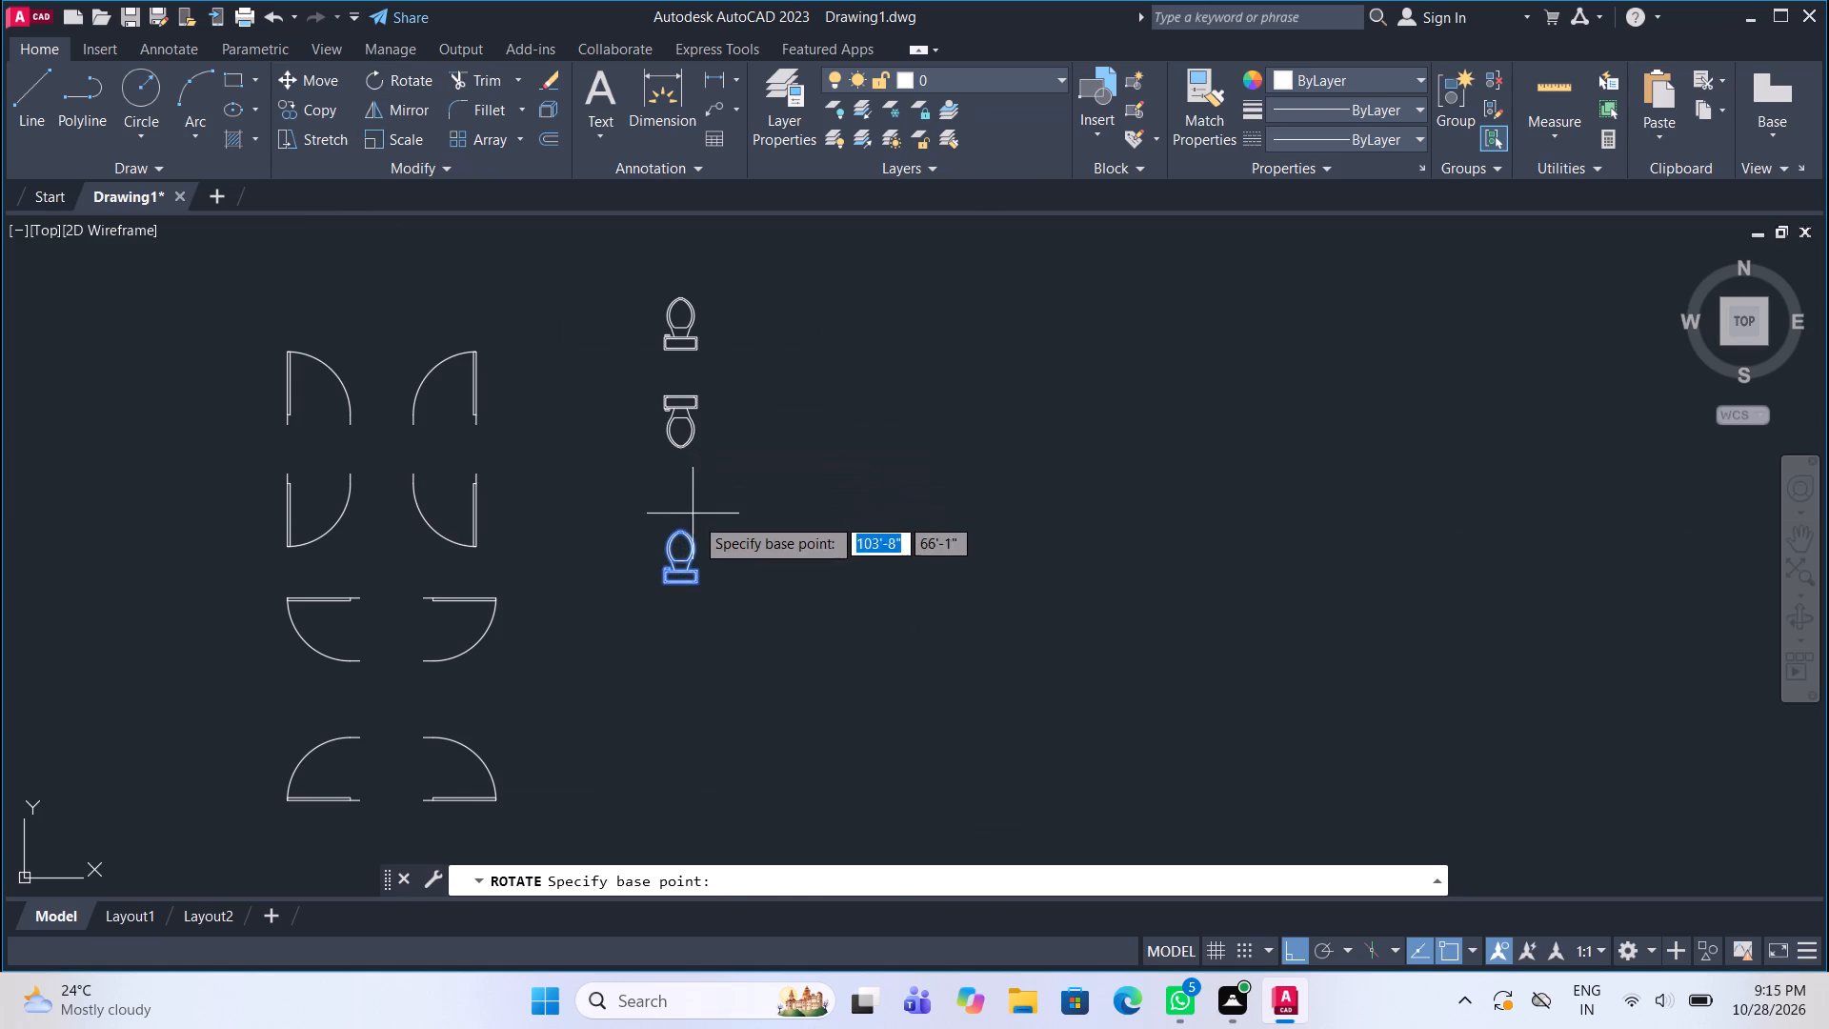
{"action": "left_click", "coordinate": [700, 544]}
{"action": "left_click", "coordinate": [675, 499]}
Mirror the sideways toilet about a vertical line just to its right, keeping the original.
{"action": "left_click", "coordinate": [690, 544]}
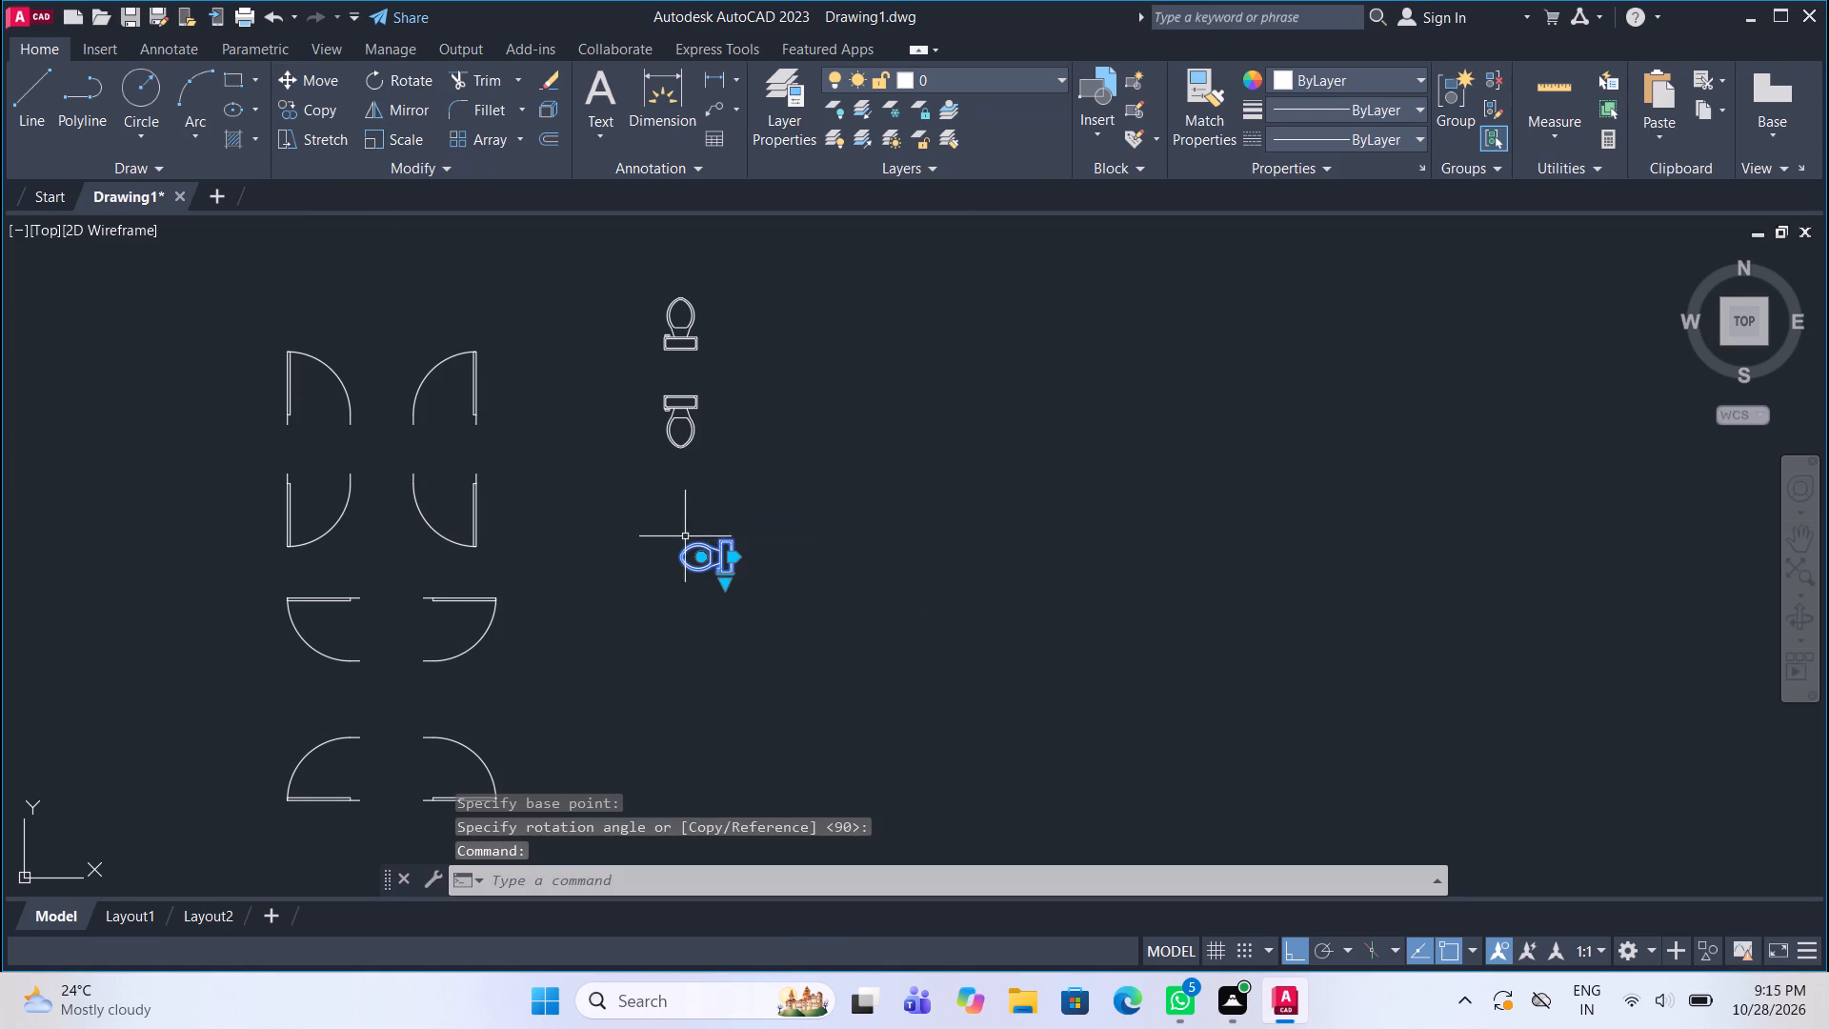
{"action": "left_click", "coordinate": [414, 113]}
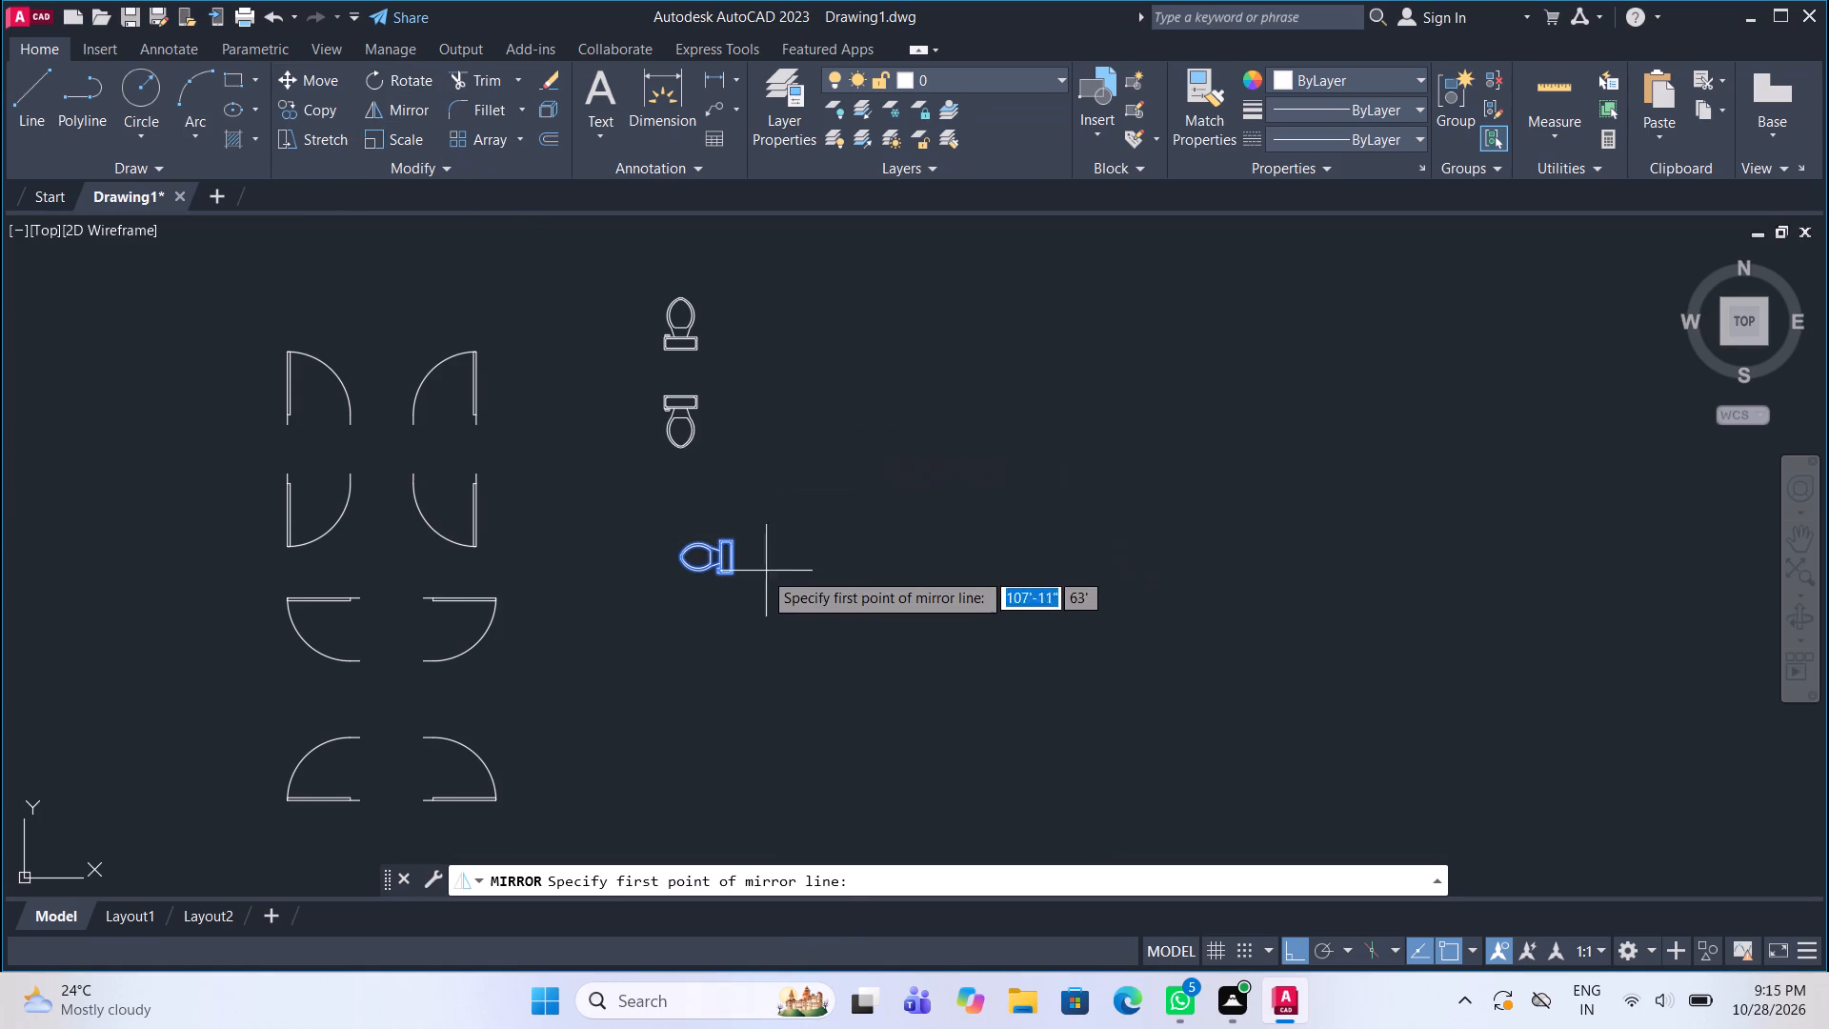
{"action": "left_click", "coordinate": [750, 561]}
{"action": "left_click", "coordinate": [750, 581]}
{"action": "left_click_drag", "start_coordinate": [794, 667], "coordinate": [750, 581]}
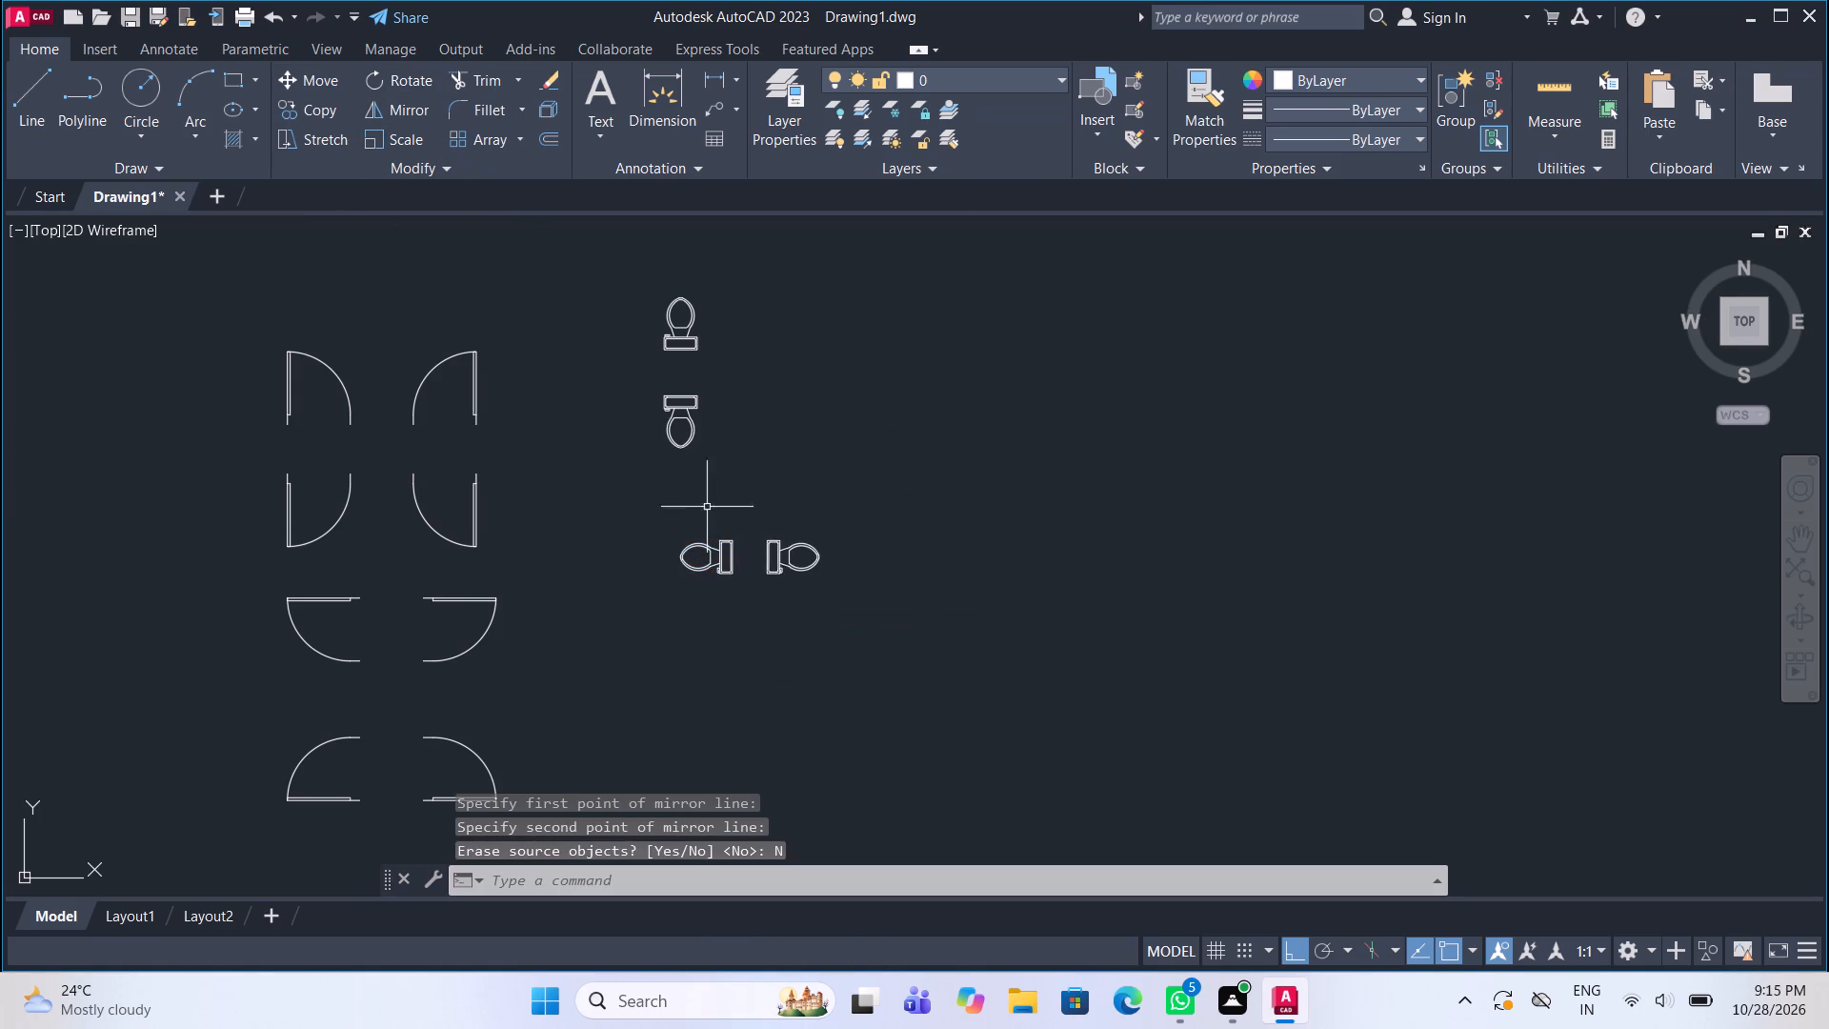
Scale the tree block down about its centre to a much smaller size.
{"action": "scroll", "coordinate": [690, 507], "scroll_direction": "down", "scroll_amount": 3}
{"action": "scroll", "coordinate": [593, 408], "scroll_direction": "up", "scroll_amount": 2}
{"action": "left_click", "coordinate": [632, 410]}
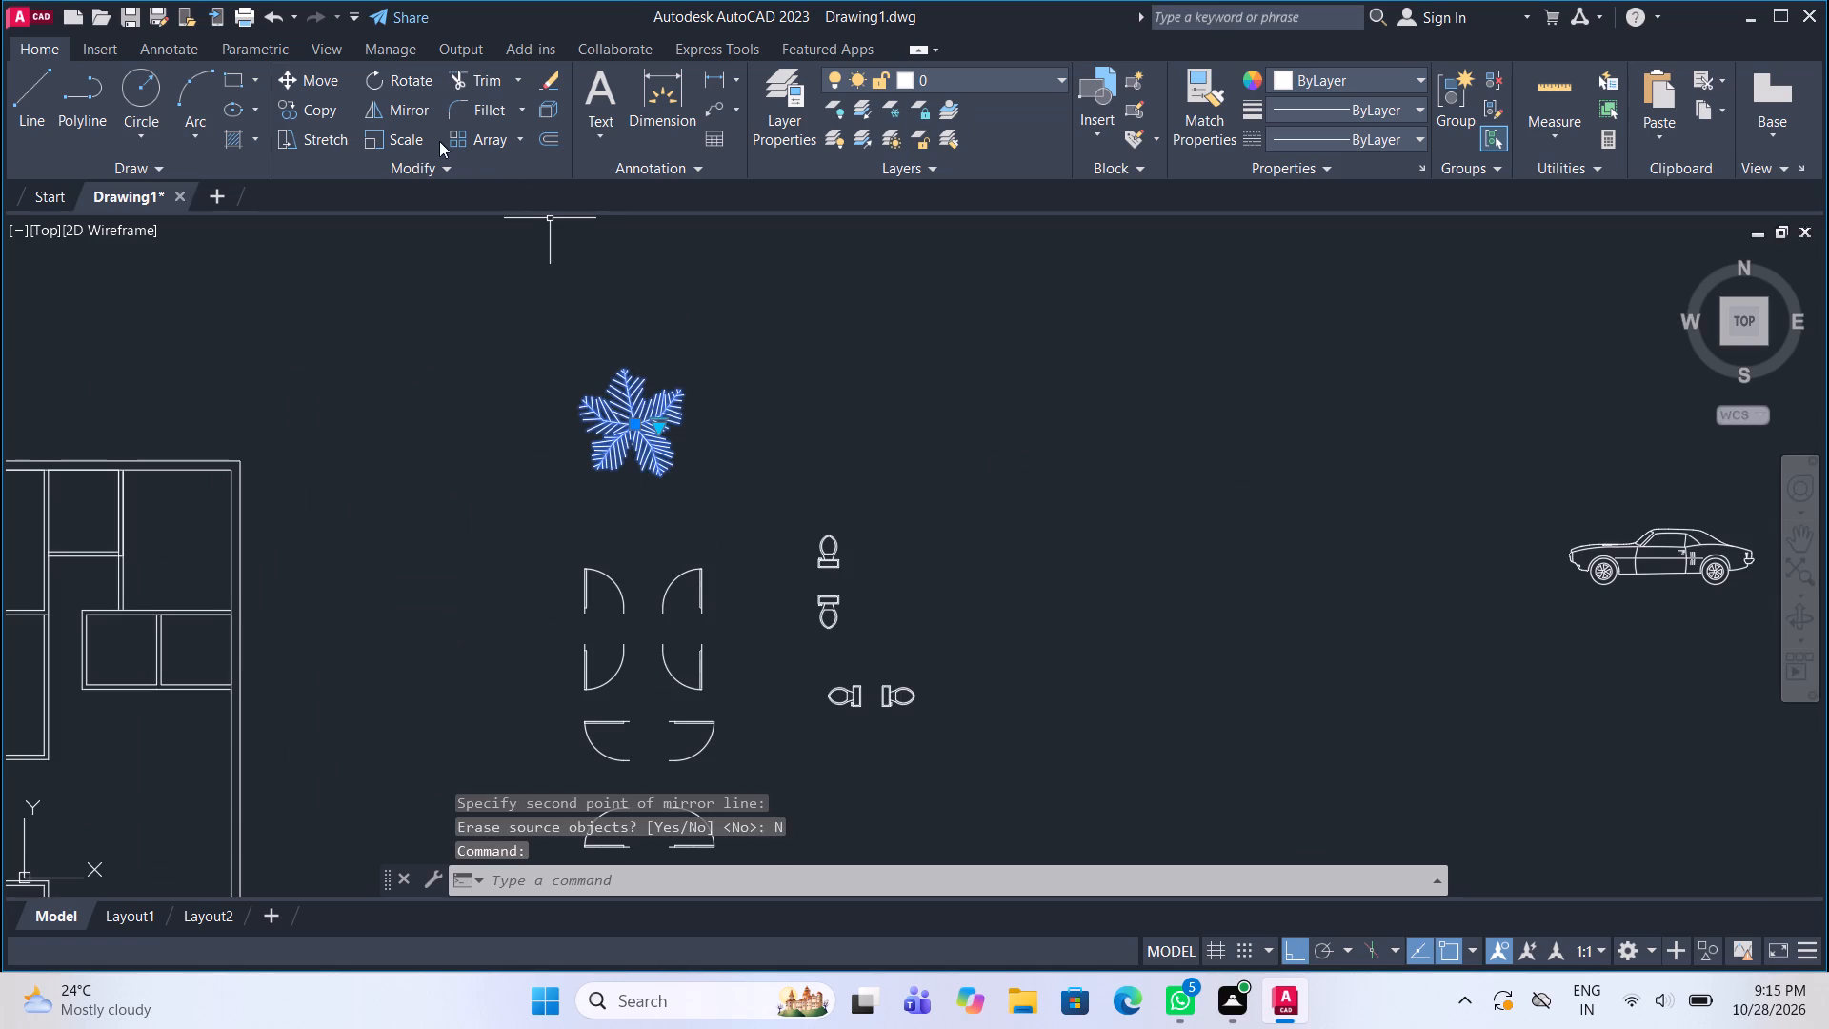
{"action": "left_click", "coordinate": [397, 130]}
{"action": "scroll", "coordinate": [693, 486], "scroll_direction": "up", "scroll_amount": 2}
{"action": "left_click", "coordinate": [552, 338]}
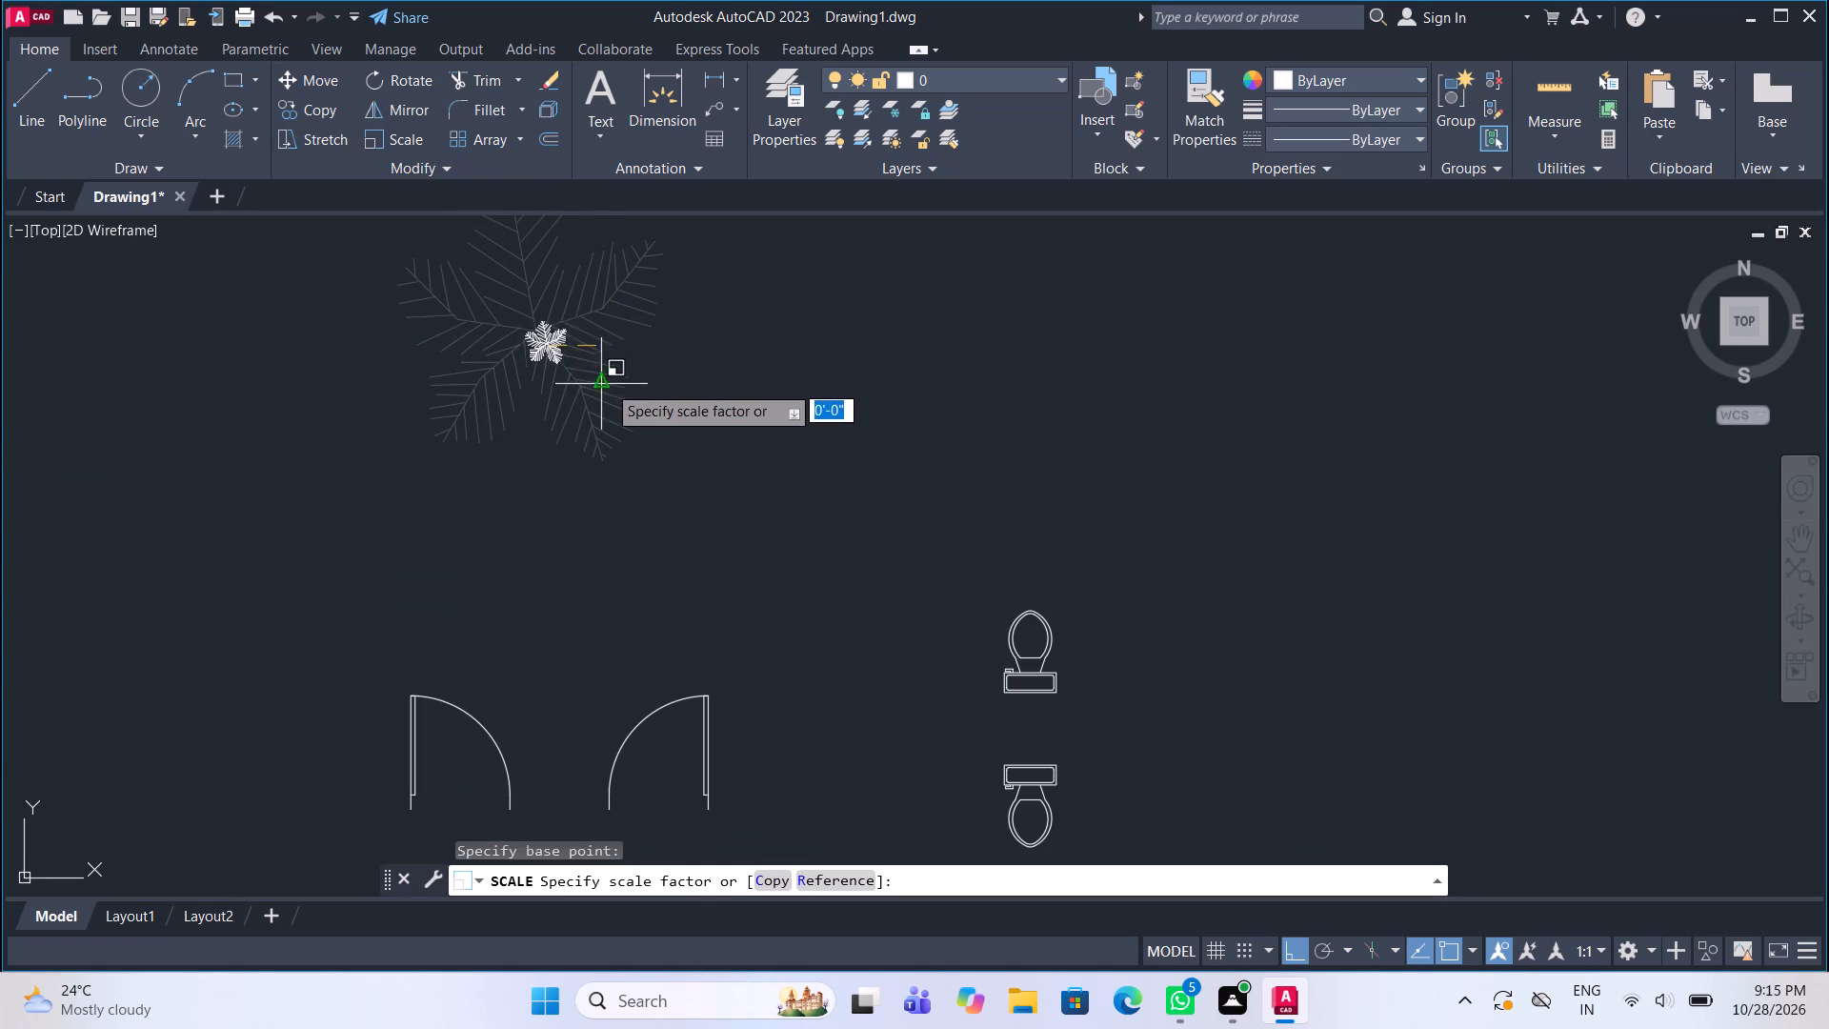
{"action": "left_click", "coordinate": [612, 388]}
With Ortho off, copy the bottom-right door by its lower-left jamb corner onto the plan's wall line, just above the cross wall below the stairs.
{"action": "scroll", "coordinate": [731, 388], "scroll_direction": "down", "scroll_amount": 2}
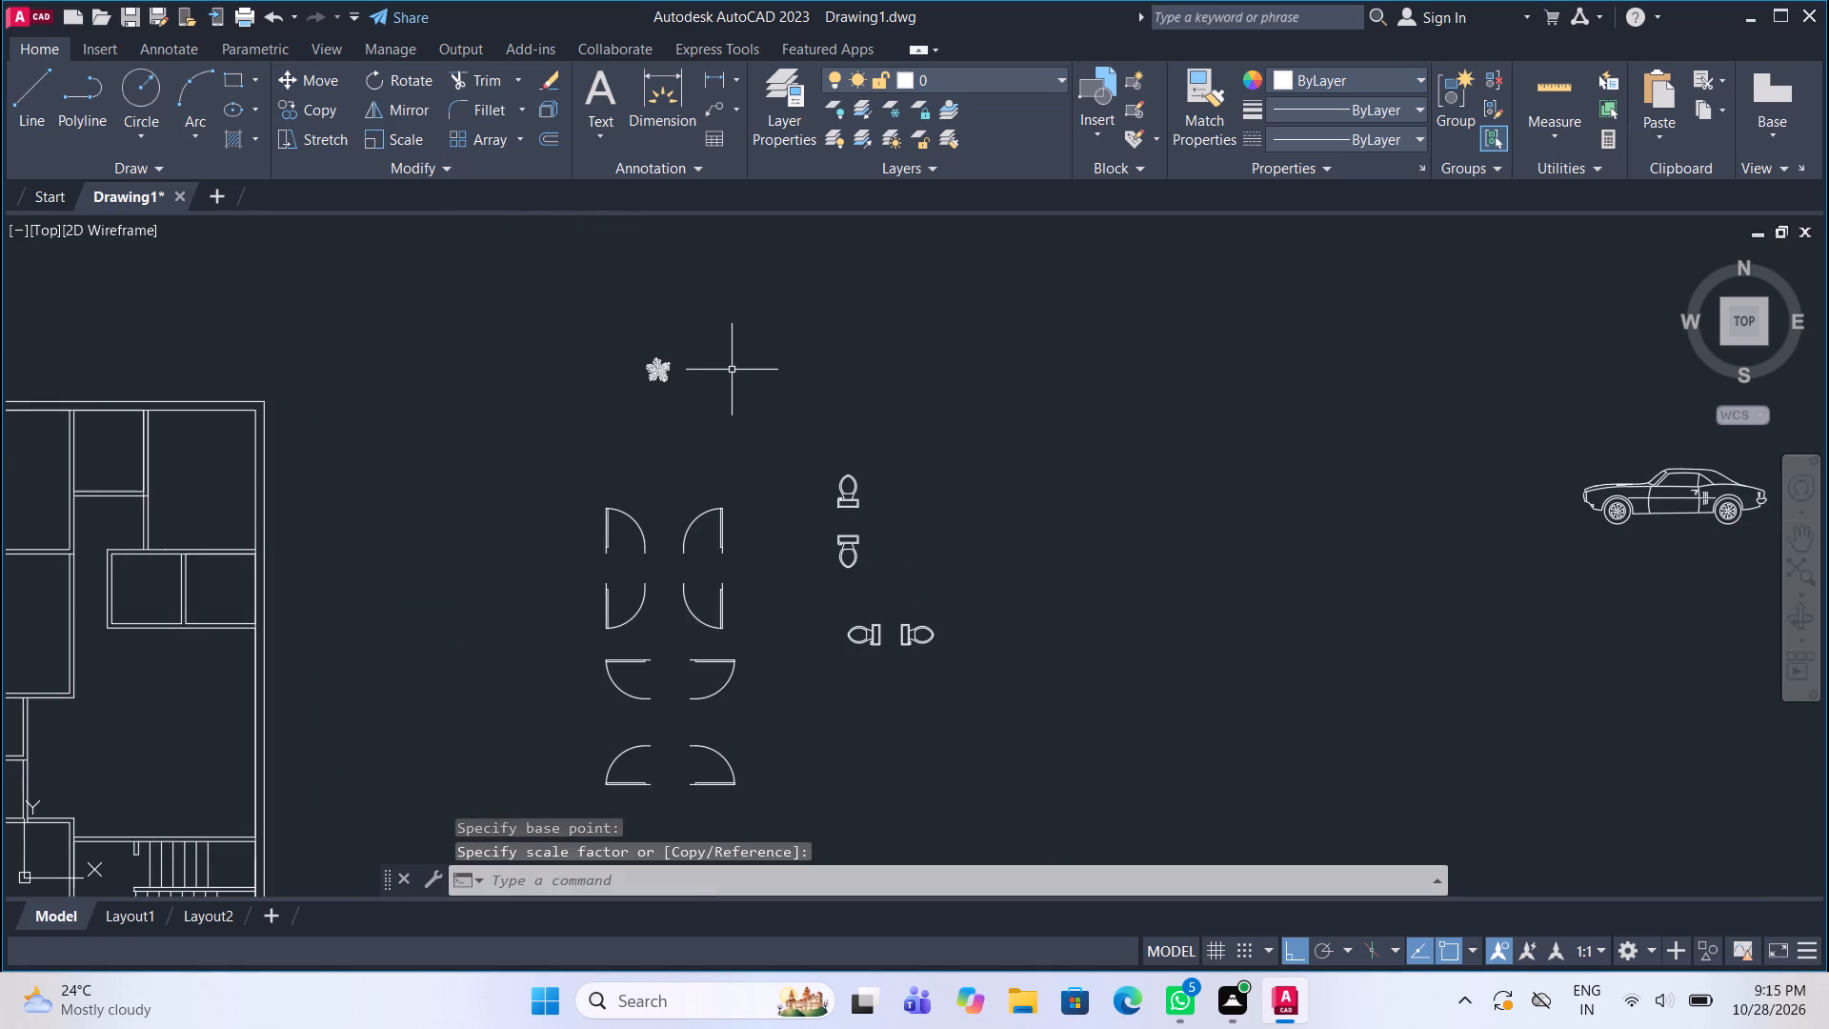
{"action": "scroll", "coordinate": [732, 370], "scroll_direction": "down", "scroll_amount": 2}
{"action": "scroll", "coordinate": [709, 547], "scroll_direction": "up", "scroll_amount": 3}
{"action": "scroll", "coordinate": [798, 489], "scroll_direction": "up", "scroll_amount": 1}
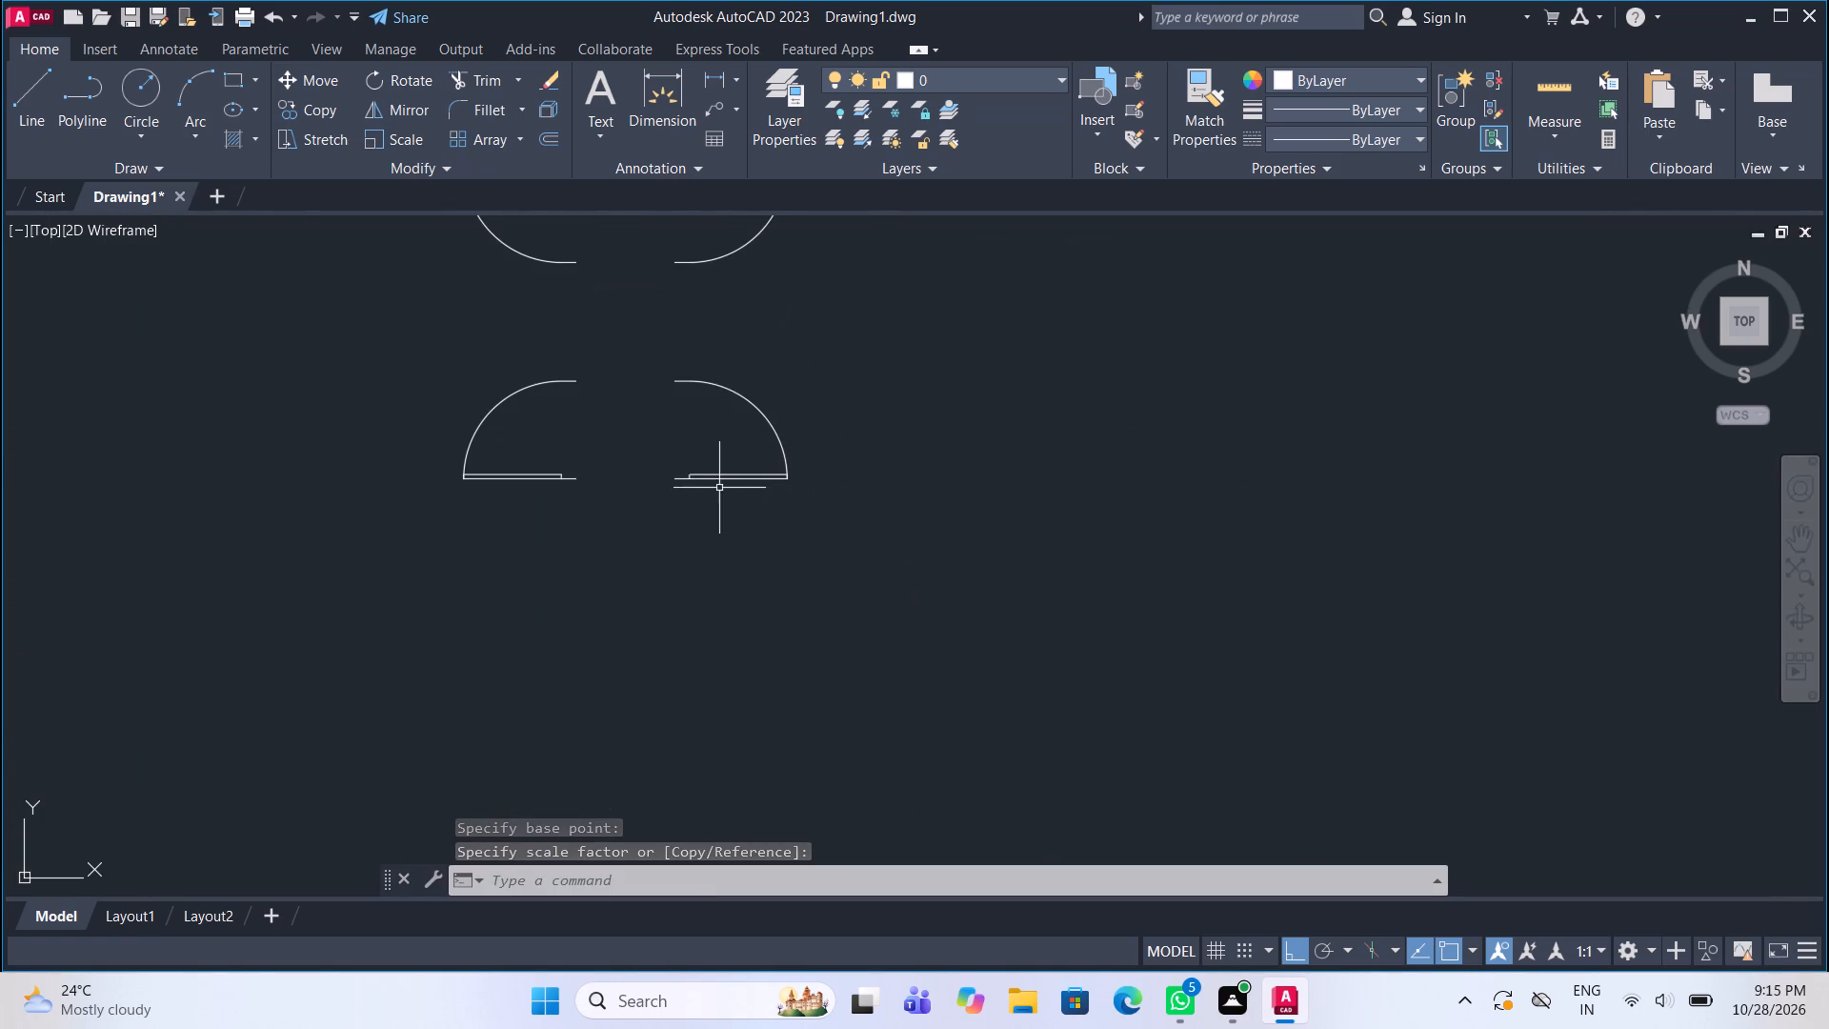
{"action": "left_click", "coordinate": [722, 479]}
{"action": "left_click", "coordinate": [314, 107]}
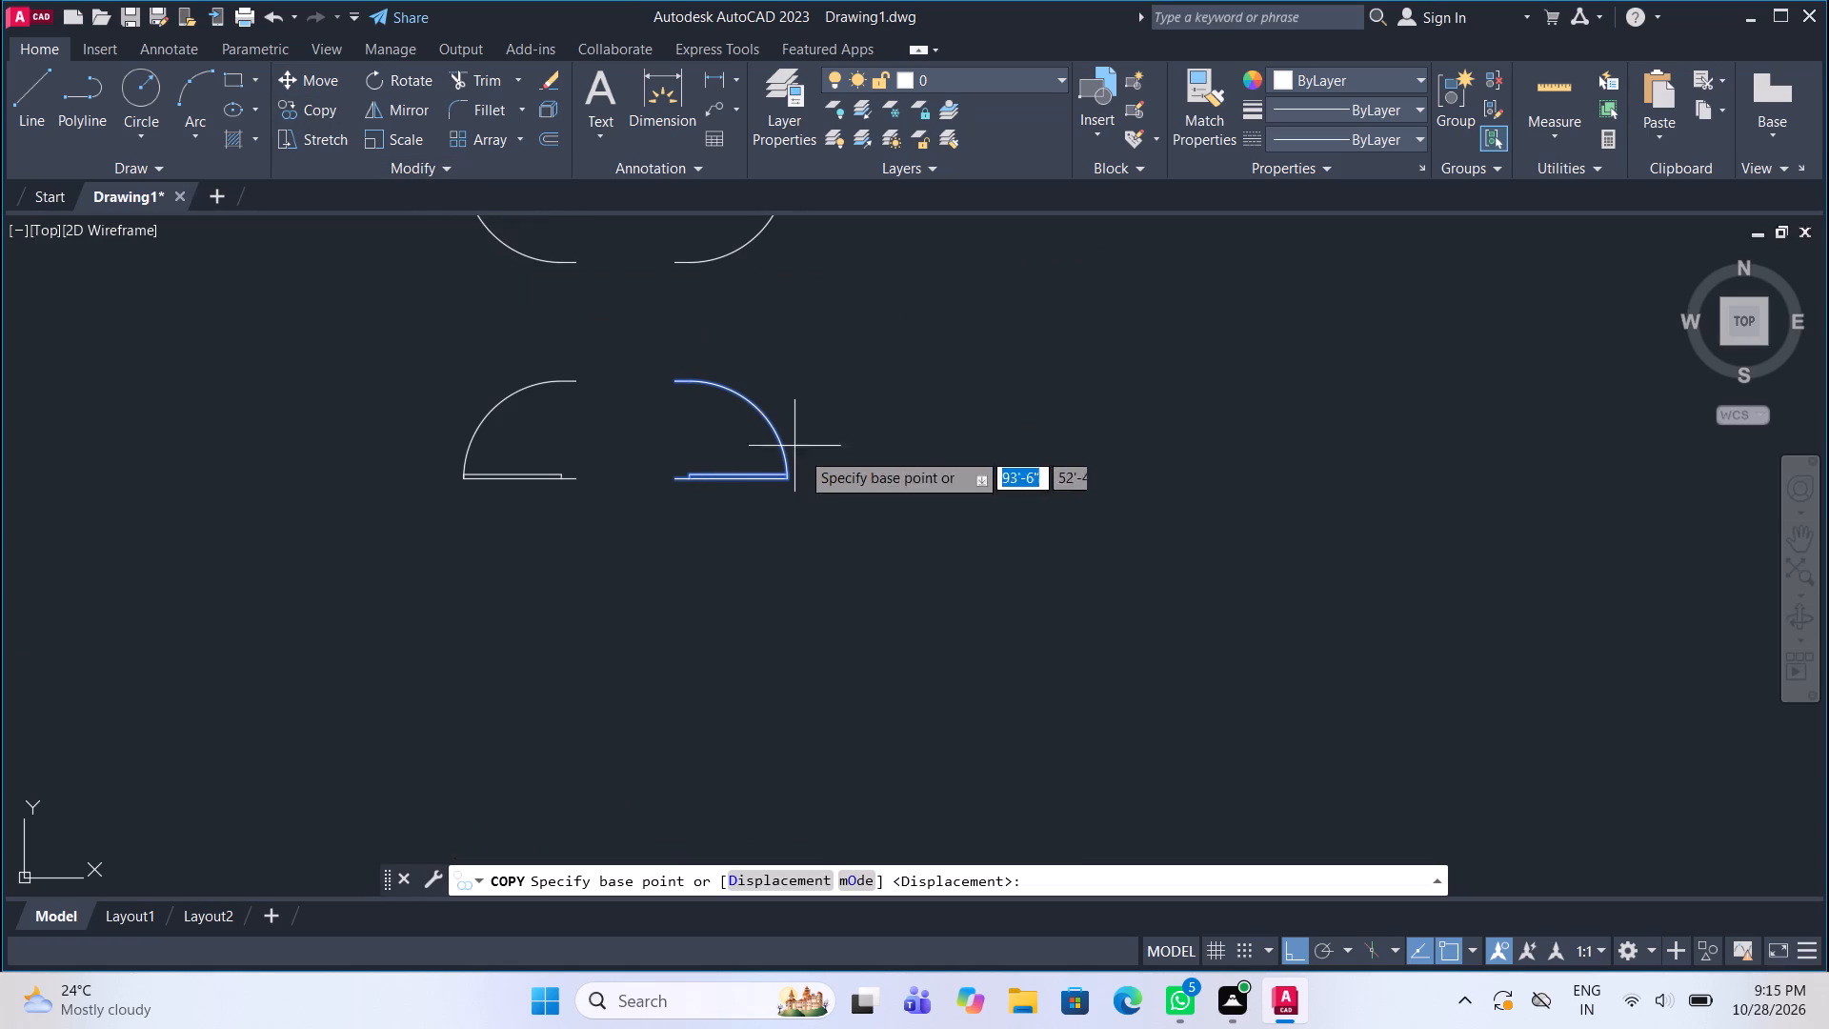
{"action": "scroll", "coordinate": [673, 496], "scroll_direction": "up", "scroll_amount": 2}
{"action": "left_click", "coordinate": [666, 448]}
{"action": "scroll", "coordinate": [1012, 373], "scroll_direction": "down", "scroll_amount": 1}
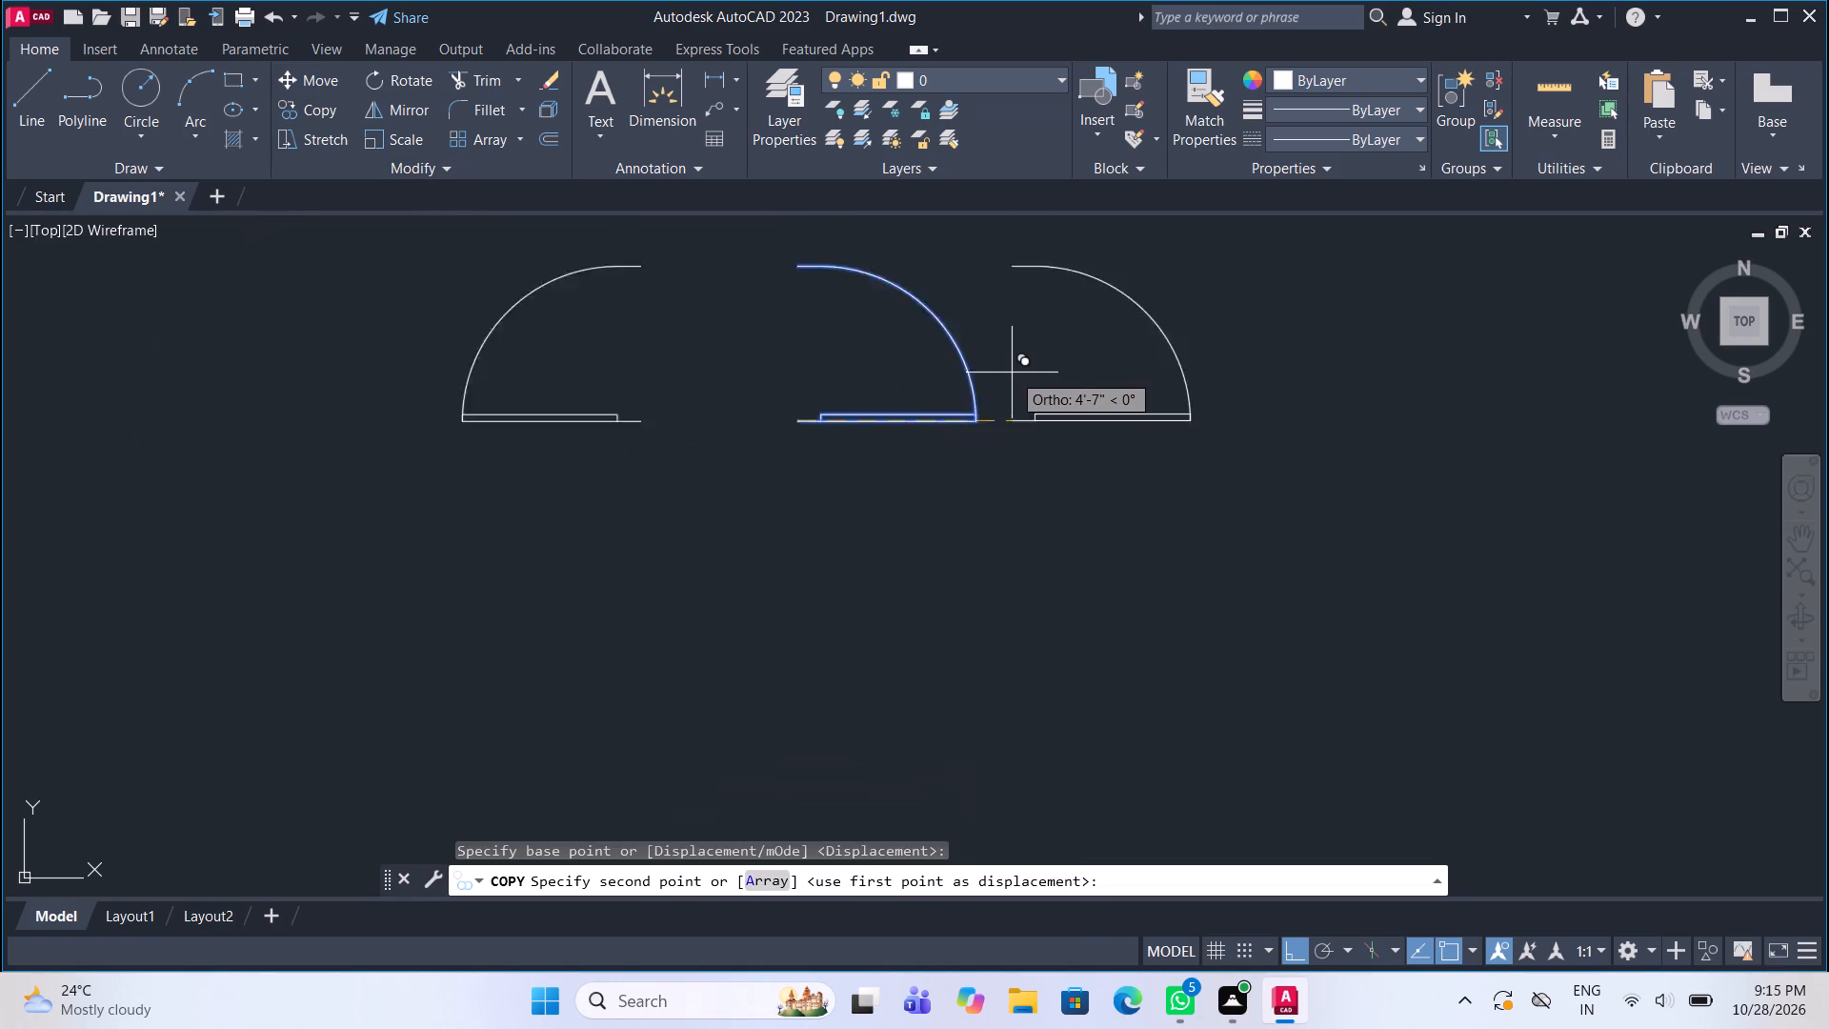
{"action": "scroll", "coordinate": [1012, 373], "scroll_direction": "down", "scroll_amount": 2}
{"action": "key", "text": "F8"}
{"action": "scroll", "coordinate": [1012, 373], "scroll_direction": "down", "scroll_amount": 3}
{"action": "middle_click_drag", "start_coordinate": [788, 505], "coordinate": [810, 486]}
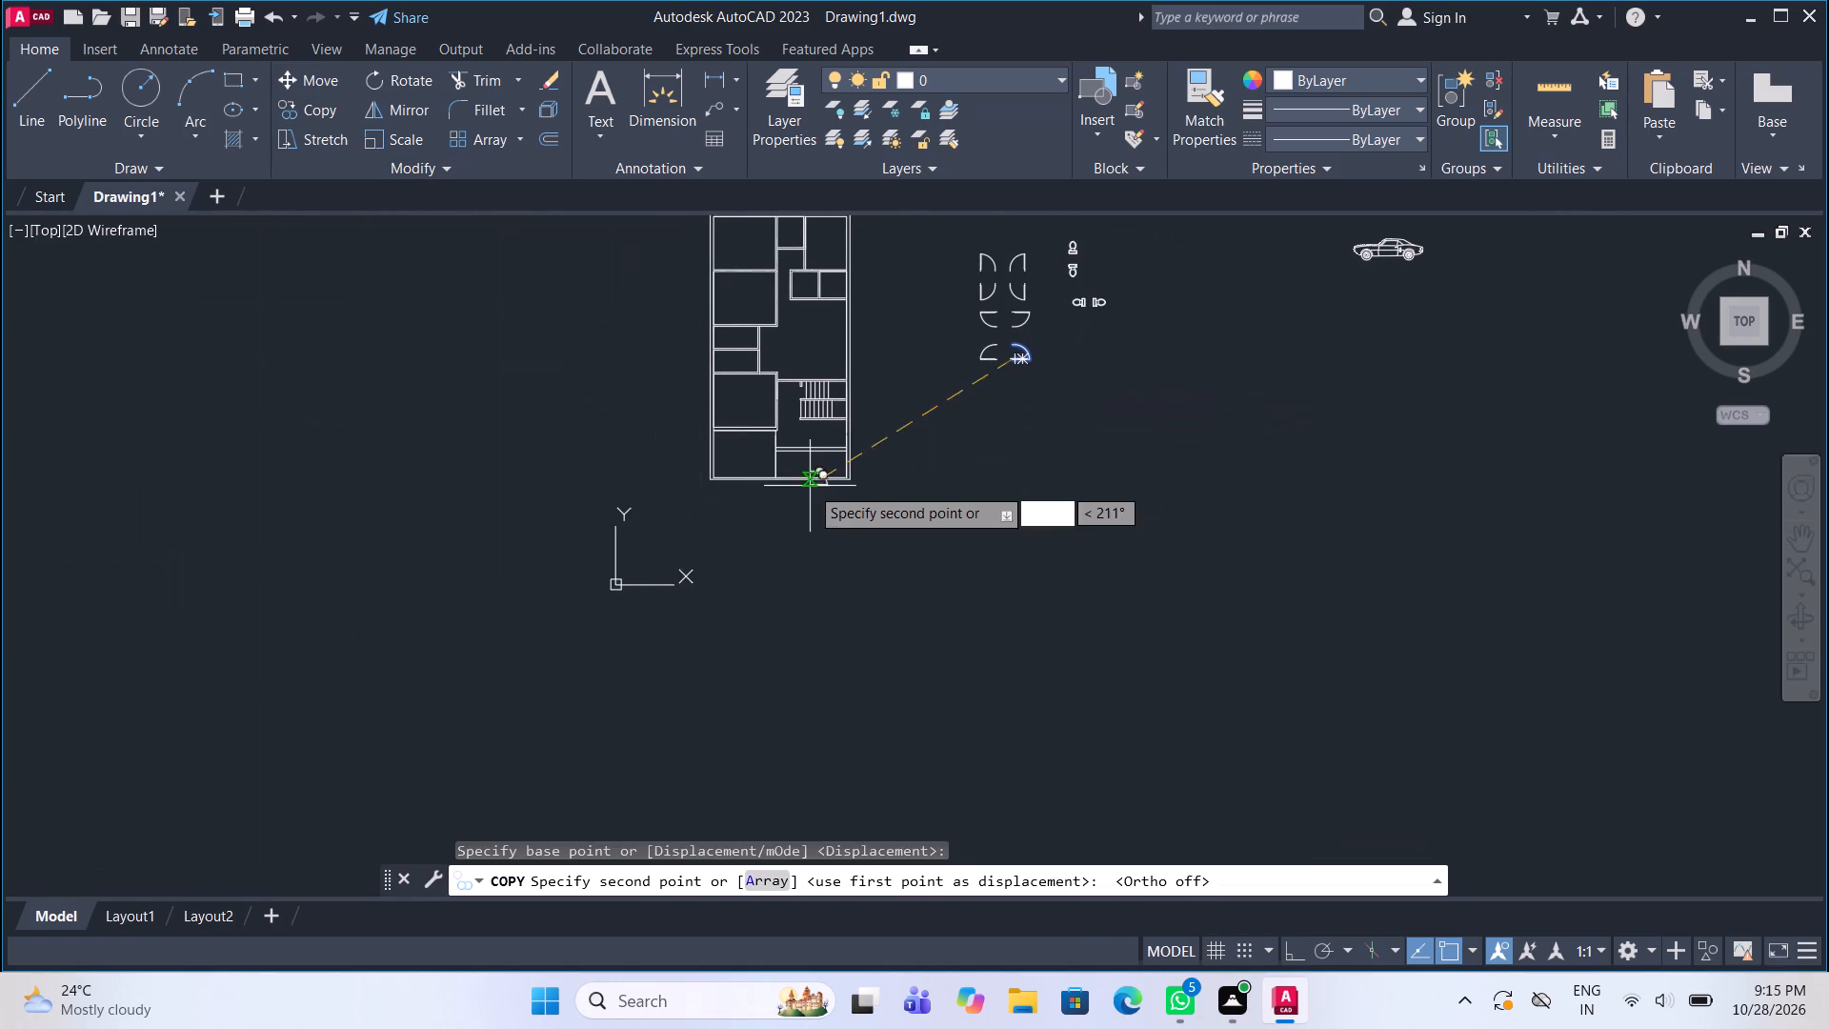
{"action": "scroll", "coordinate": [758, 450], "scroll_direction": "up", "scroll_amount": 6}
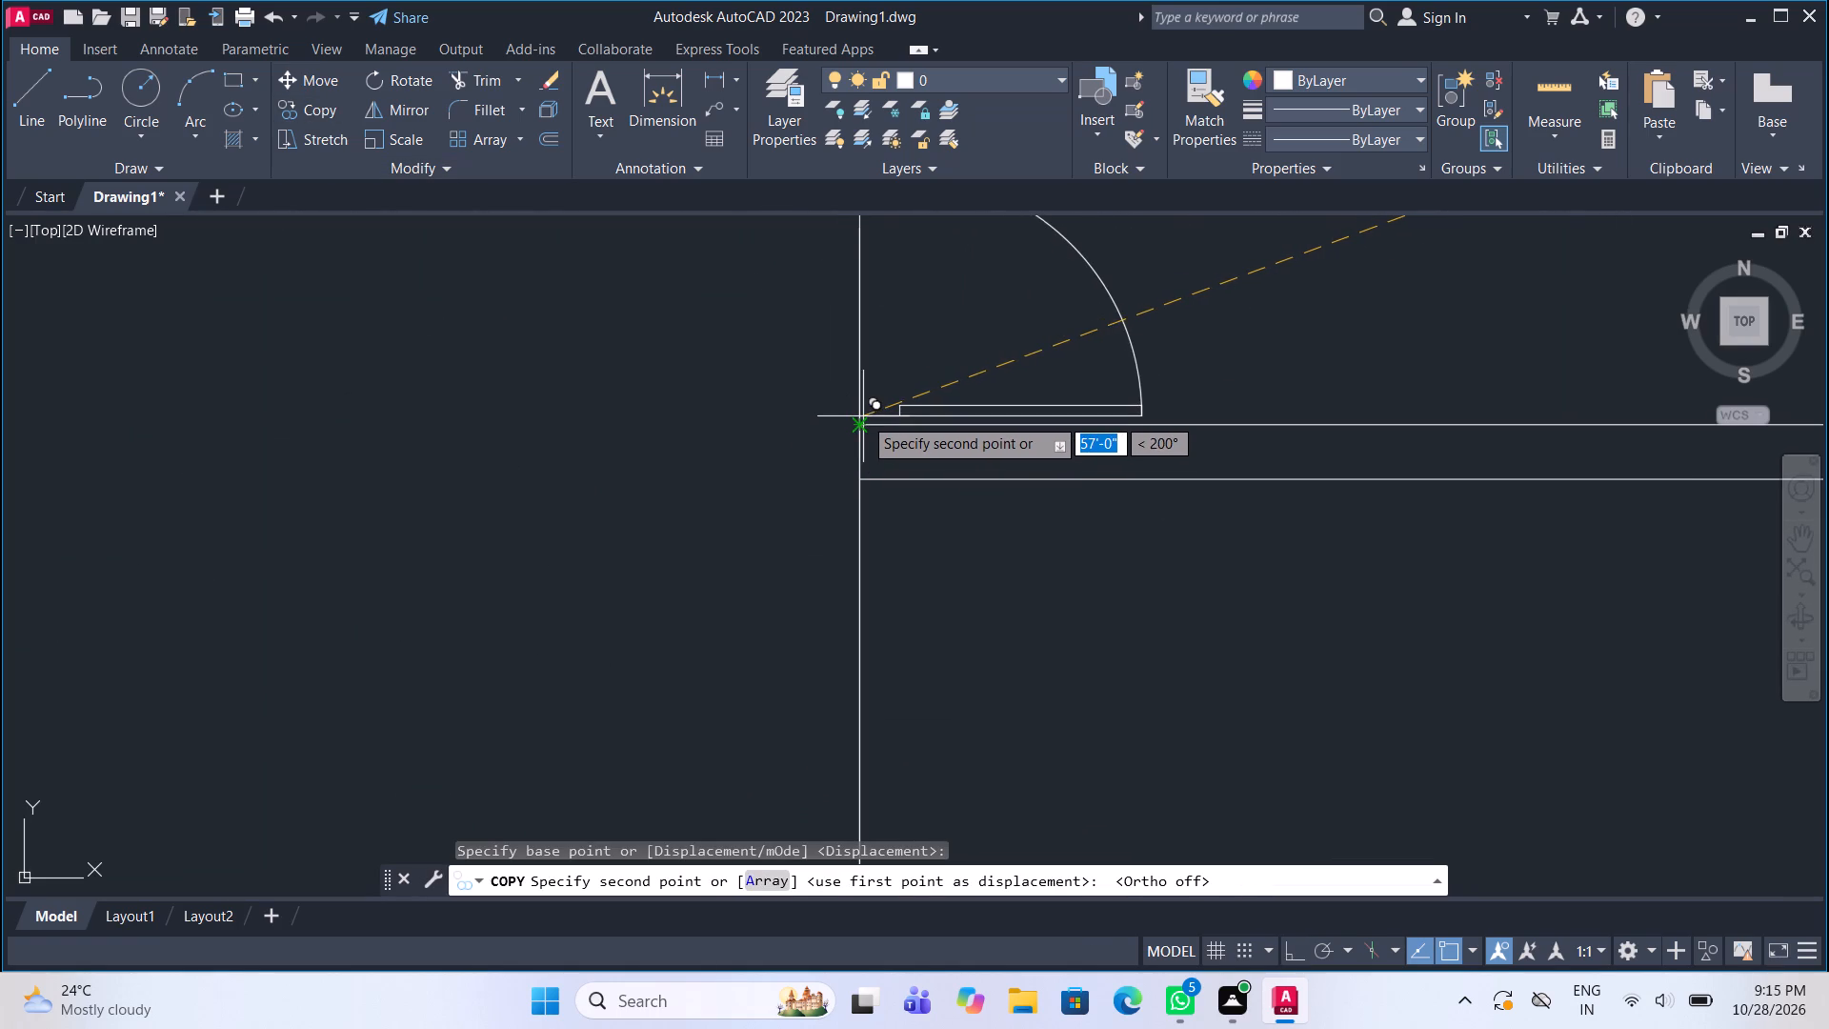
{"action": "middle_click_drag", "start_coordinate": [861, 414], "coordinate": [825, 471]}
{"action": "scroll", "coordinate": [825, 471], "scroll_direction": "down", "scroll_amount": 2}
{"action": "middle_click_drag", "start_coordinate": [914, 446], "coordinate": [894, 454]}
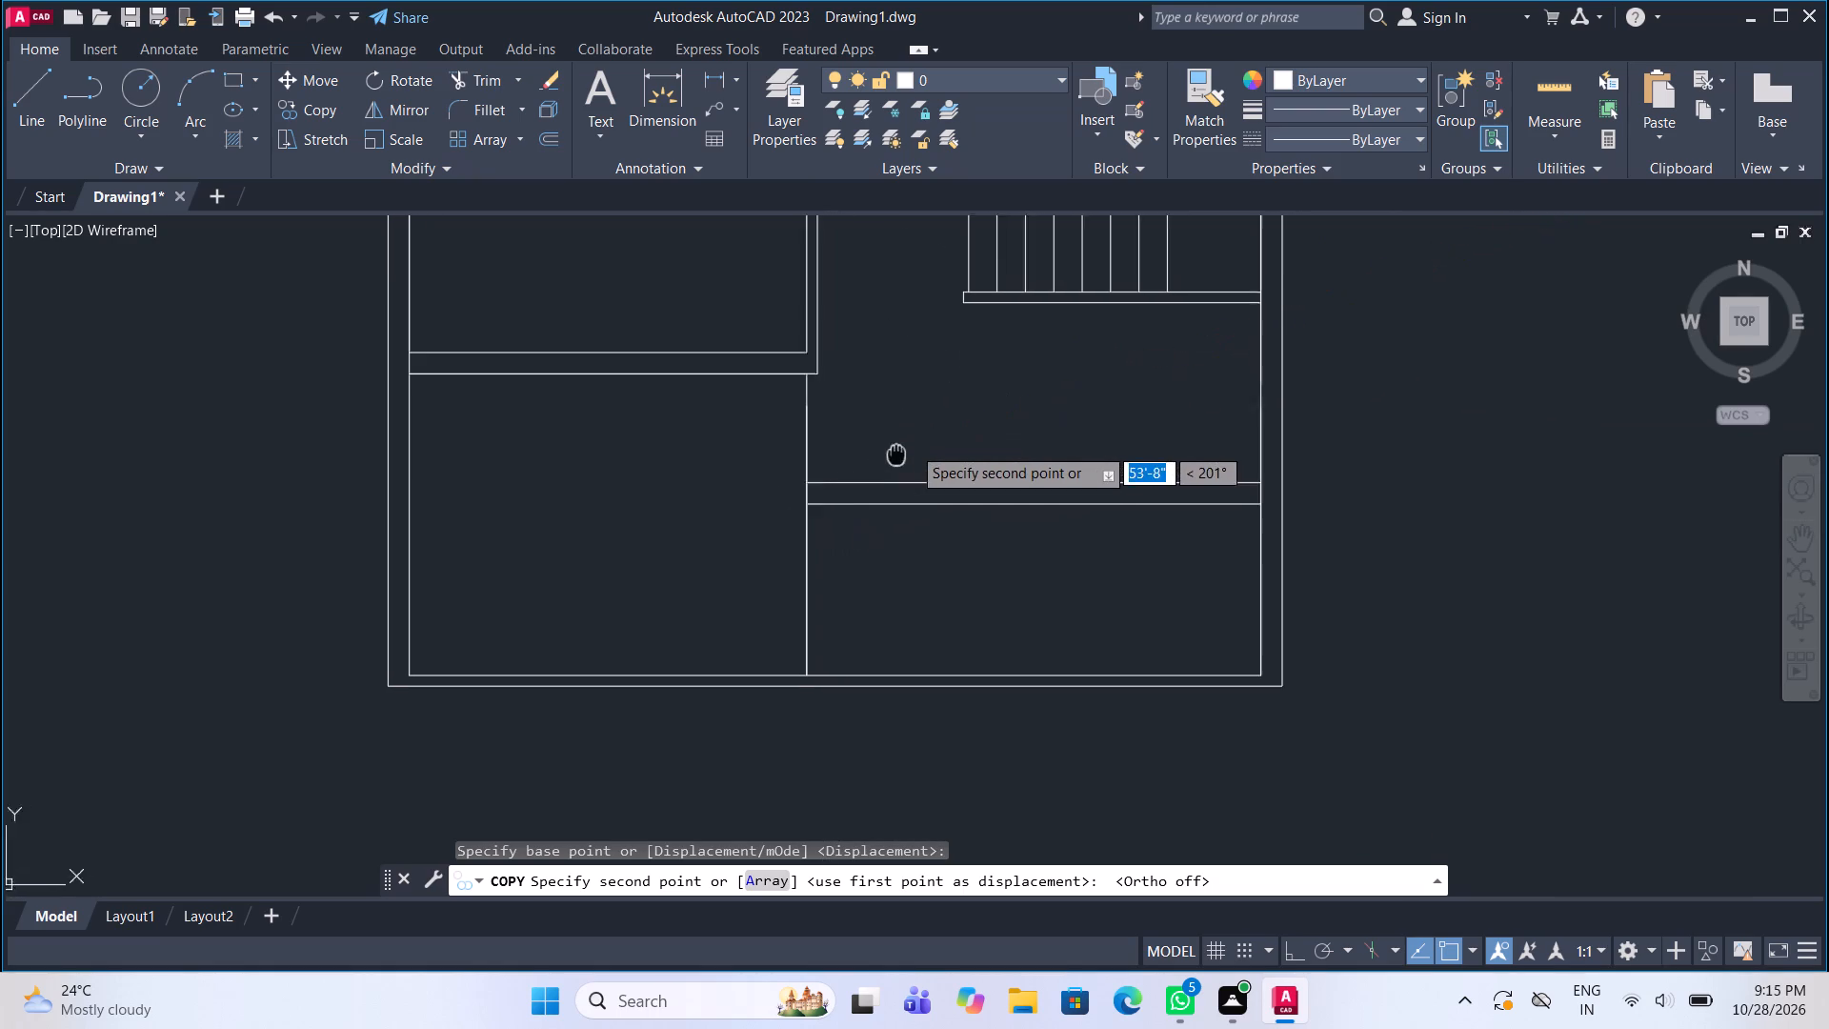
{"action": "middle_click_drag", "start_coordinate": [894, 454], "coordinate": [883, 465]}
{"action": "scroll", "coordinate": [876, 474], "scroll_direction": "up", "scroll_amount": 2}
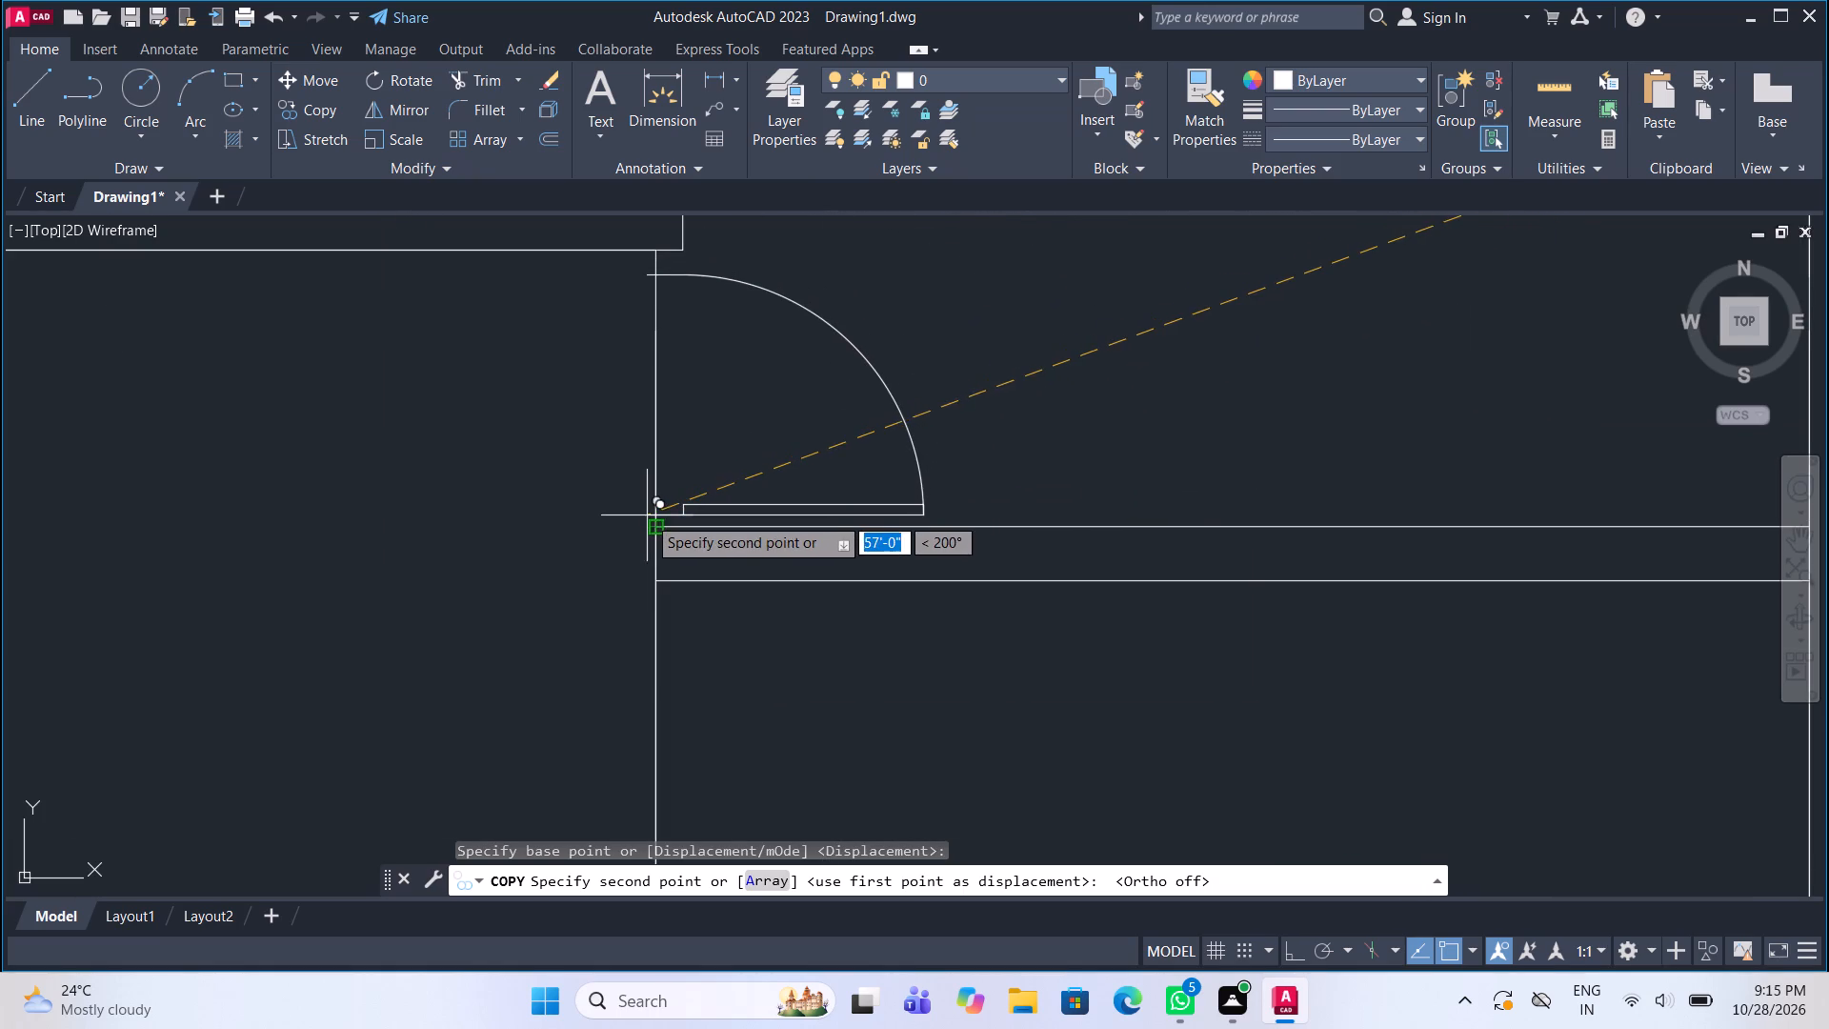
{"action": "left_click", "coordinate": [653, 511]}
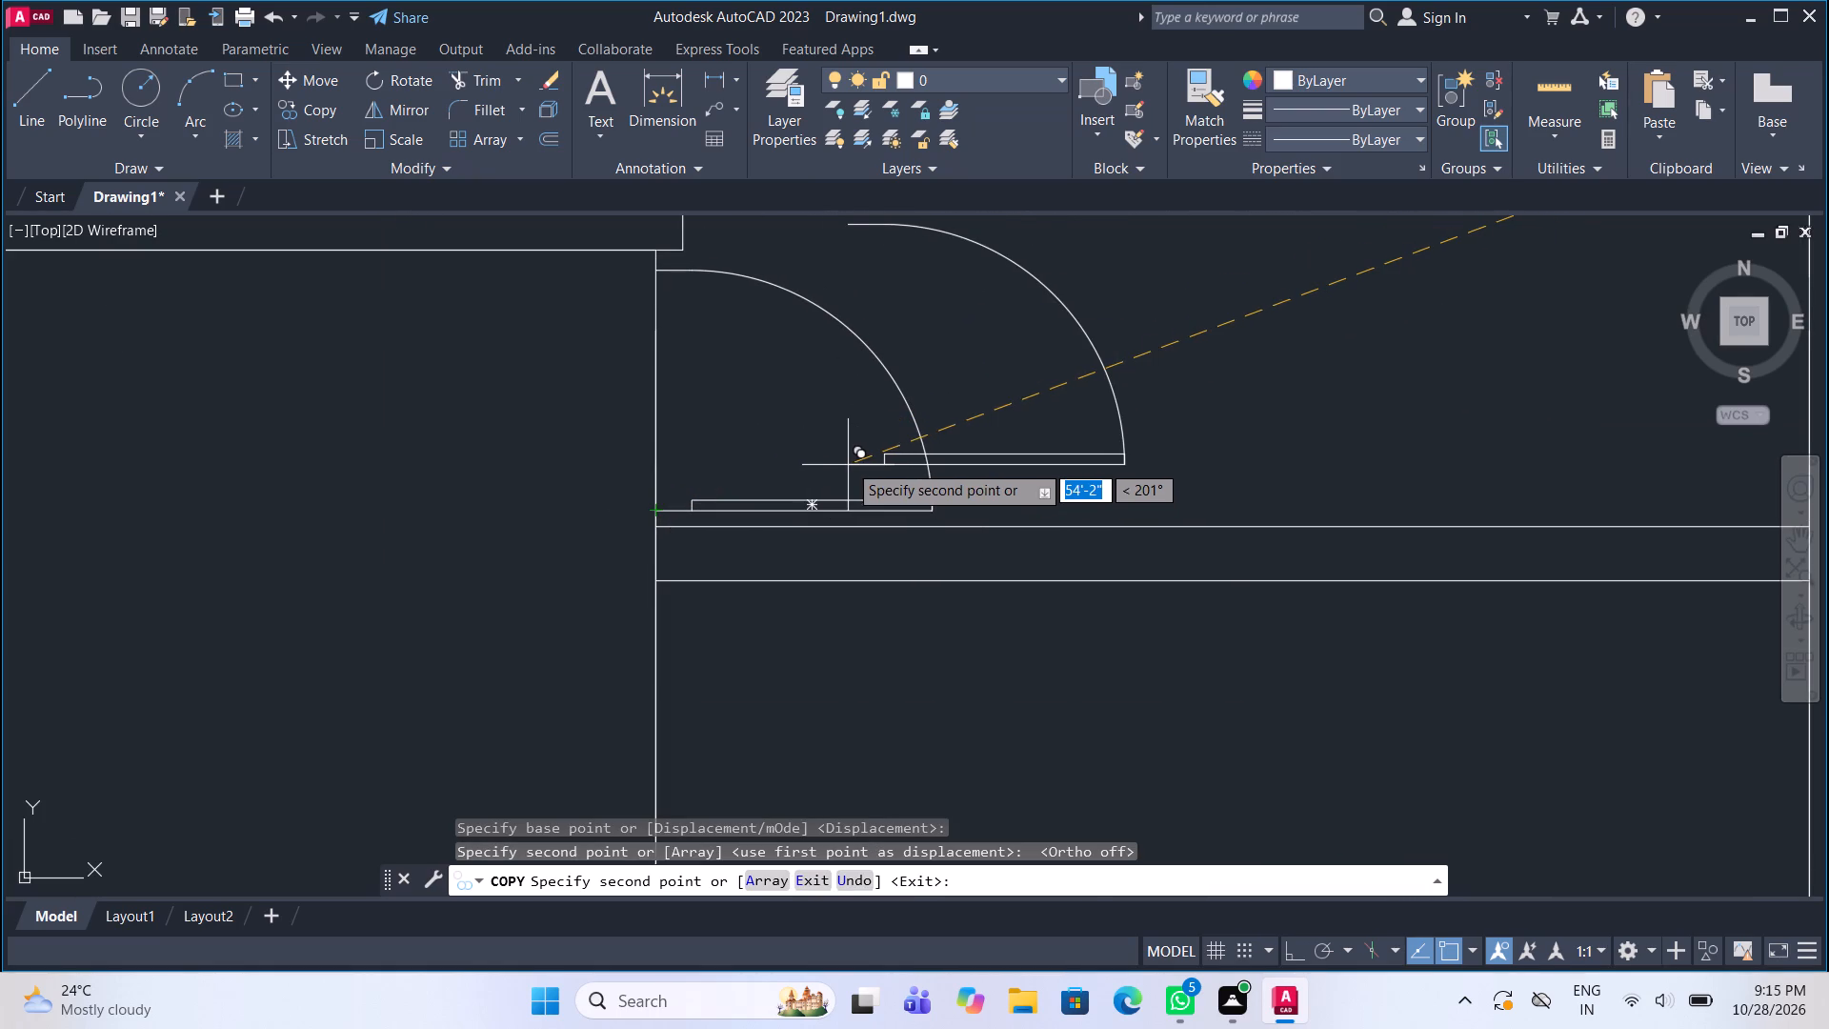
{"action": "key", "text": "Escape"}
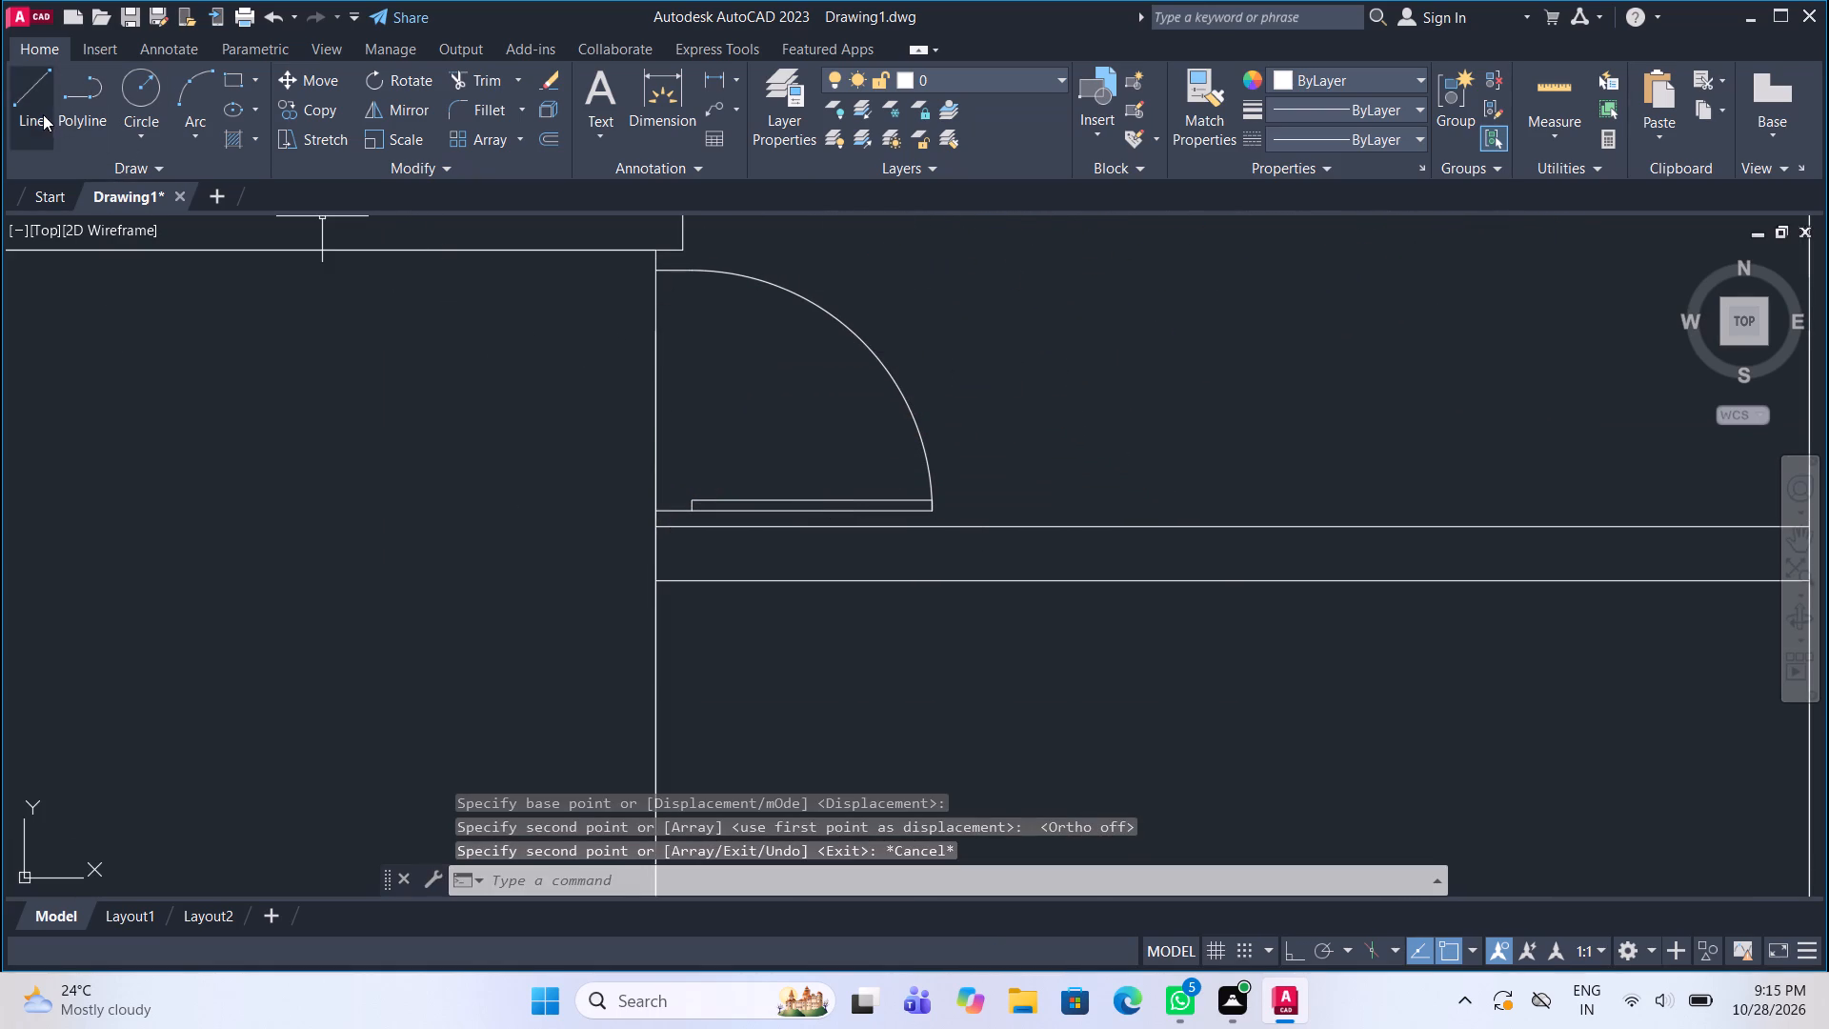
Draw a vertical line from the partition corner above the new door down to the lower line of the cross wall below the stairs.
{"action": "left_click", "coordinate": [43, 114]}
{"action": "middle_click_drag", "start_coordinate": [477, 426], "coordinate": [469, 452]}
{"action": "scroll", "coordinate": [471, 441], "scroll_direction": "up", "scroll_amount": 1}
{"action": "scroll", "coordinate": [469, 452], "scroll_direction": "down", "scroll_amount": 3}
{"action": "scroll", "coordinate": [558, 414], "scroll_direction": "up", "scroll_amount": 1}
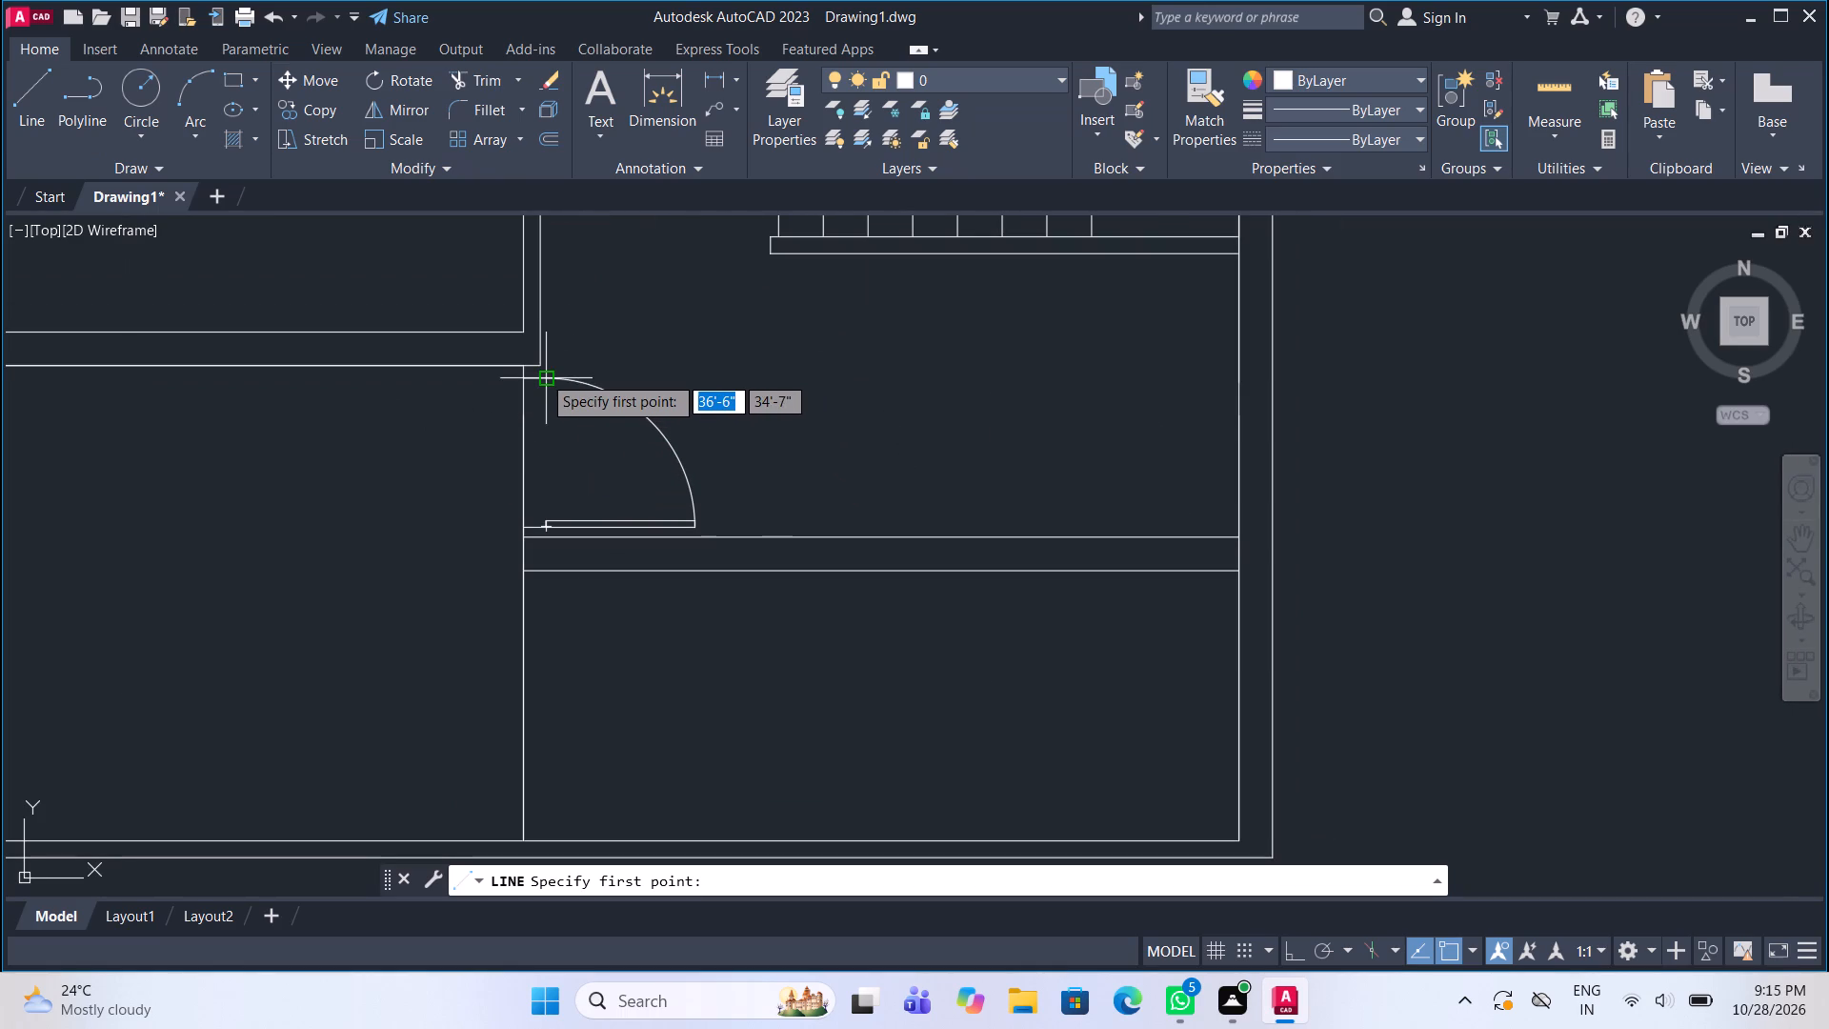
{"action": "left_click", "coordinate": [537, 366]}
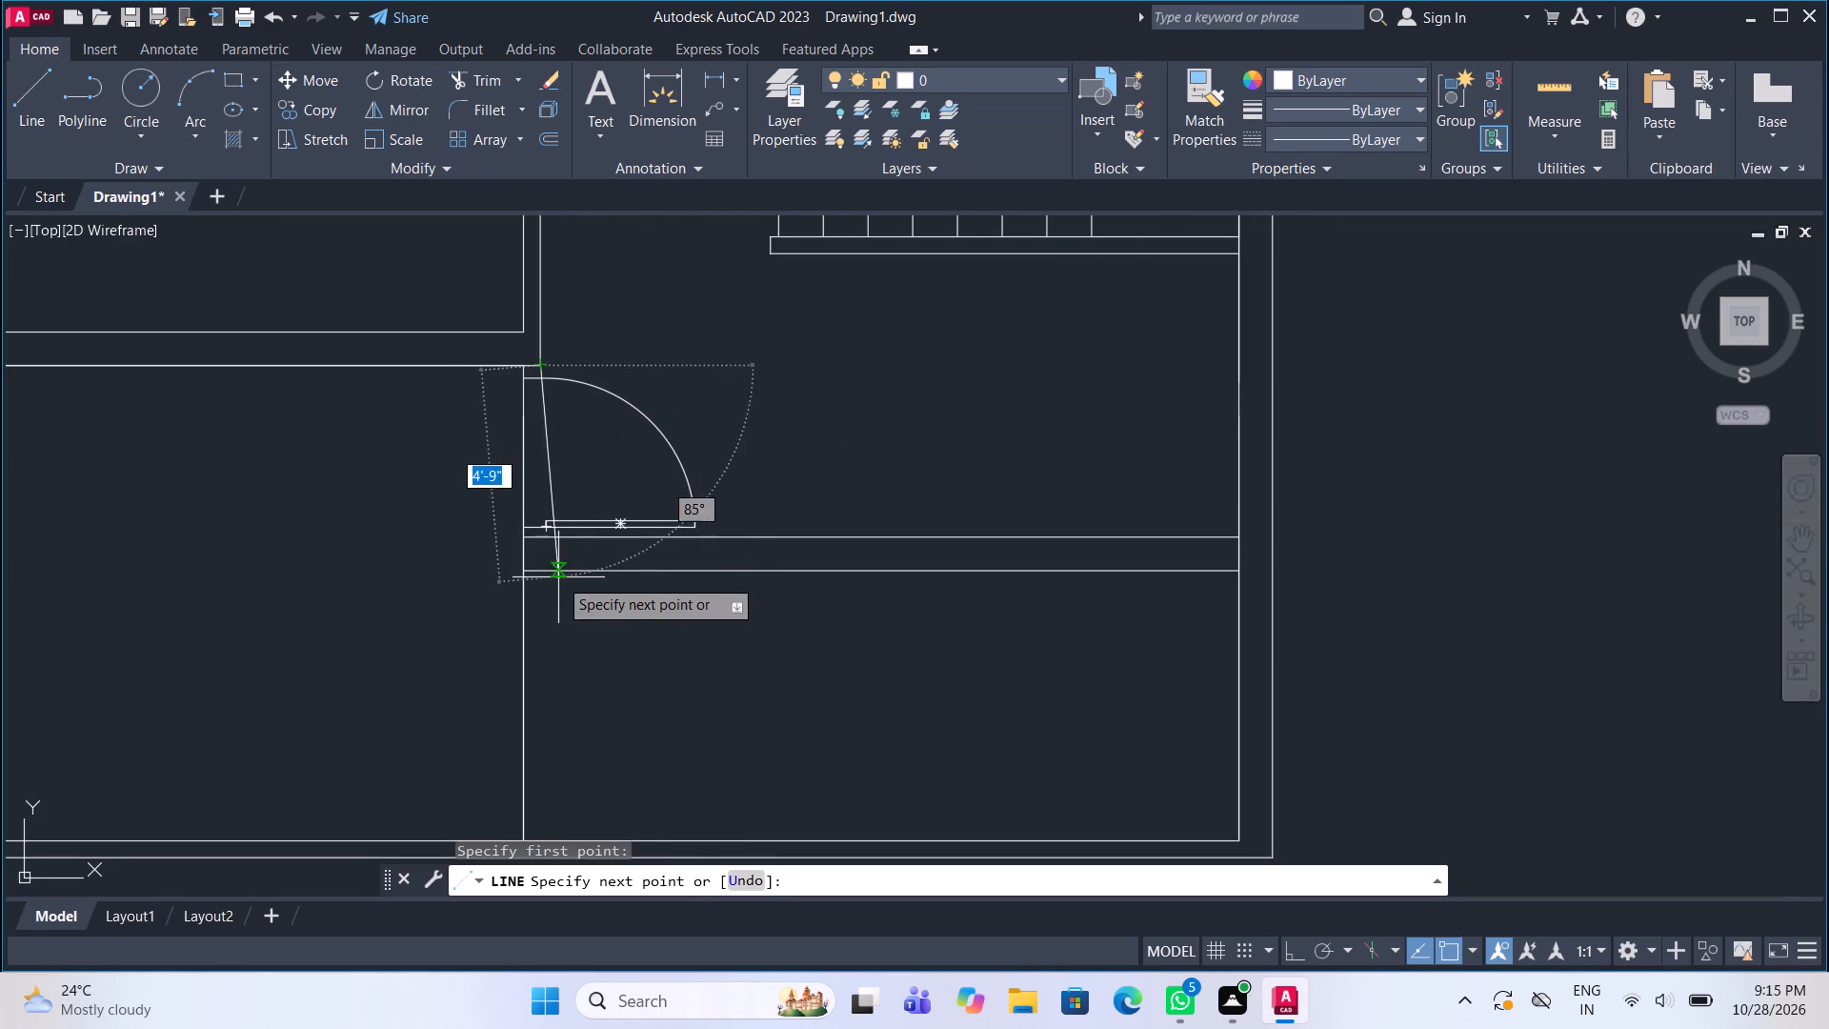
{"action": "left_click", "coordinate": [537, 565]}
{"action": "key", "text": "Escape"}
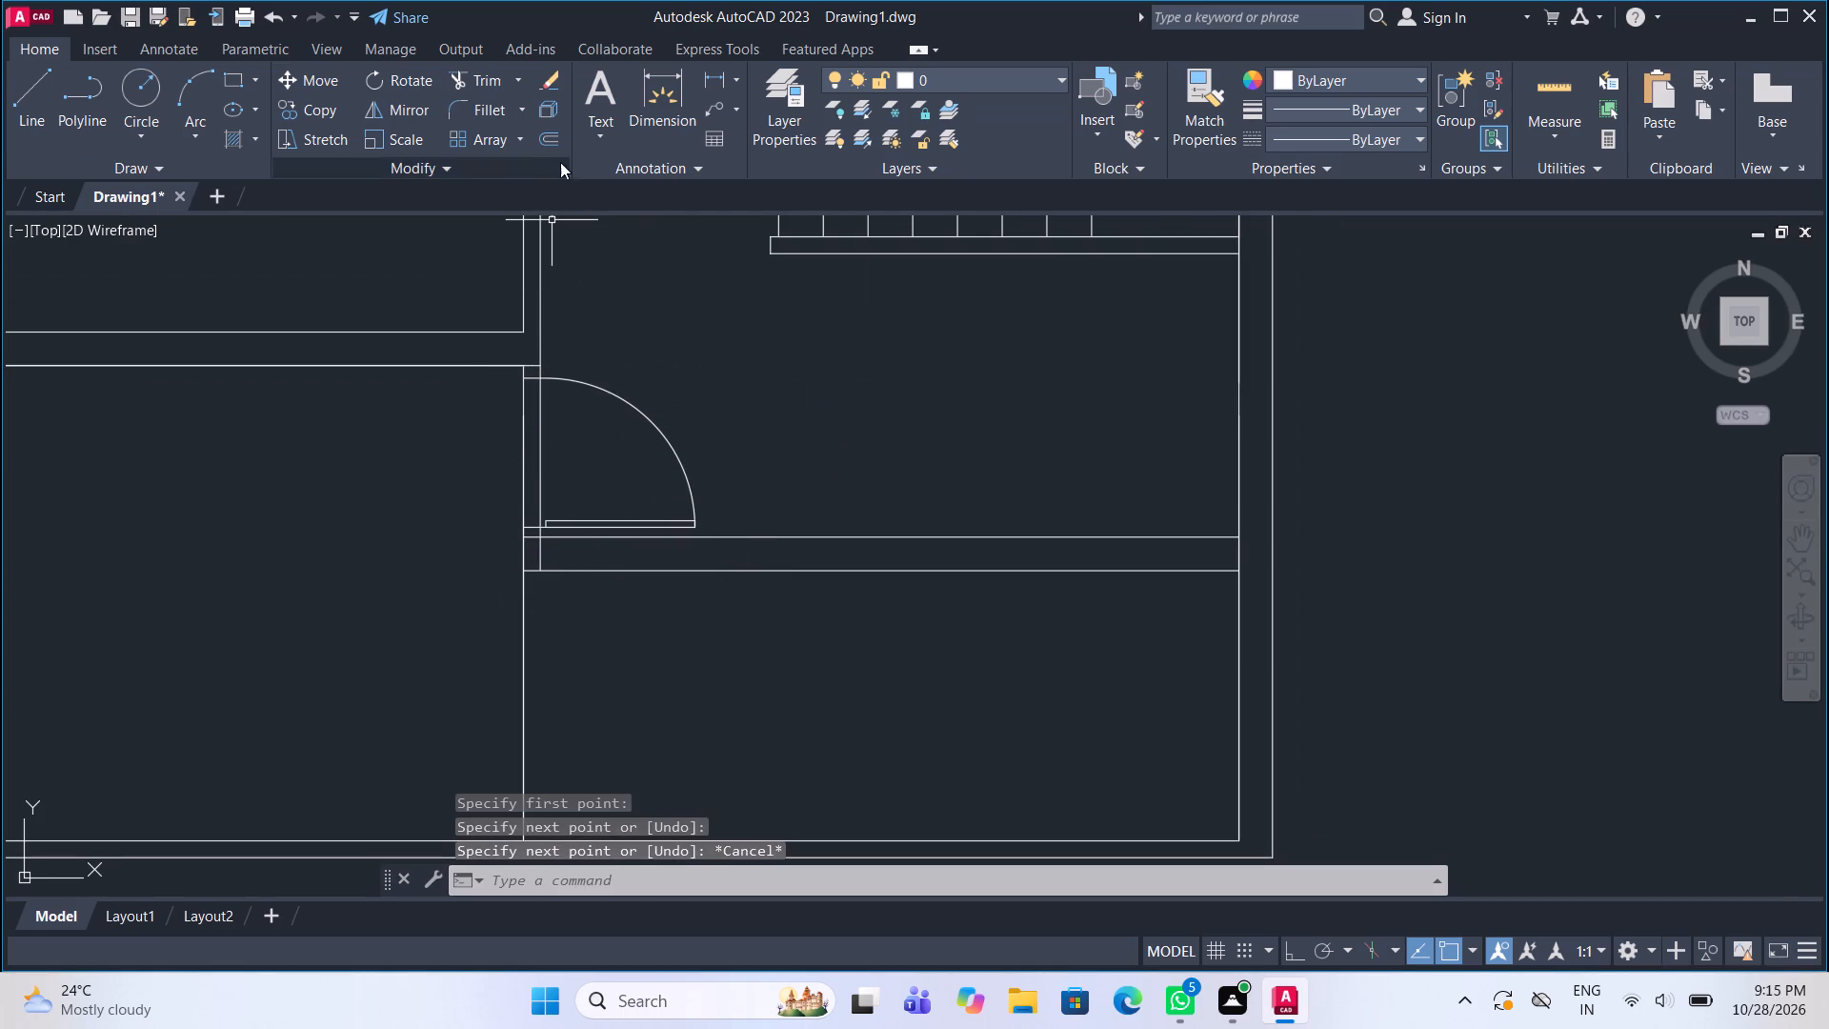
Trim both wall lines across the new door's opening and the leftover wall-line stubs at the junctions above and below it.
{"action": "left_click", "coordinate": [472, 83]}
{"action": "left_click_drag", "start_coordinate": [490, 428], "coordinate": [573, 433]}
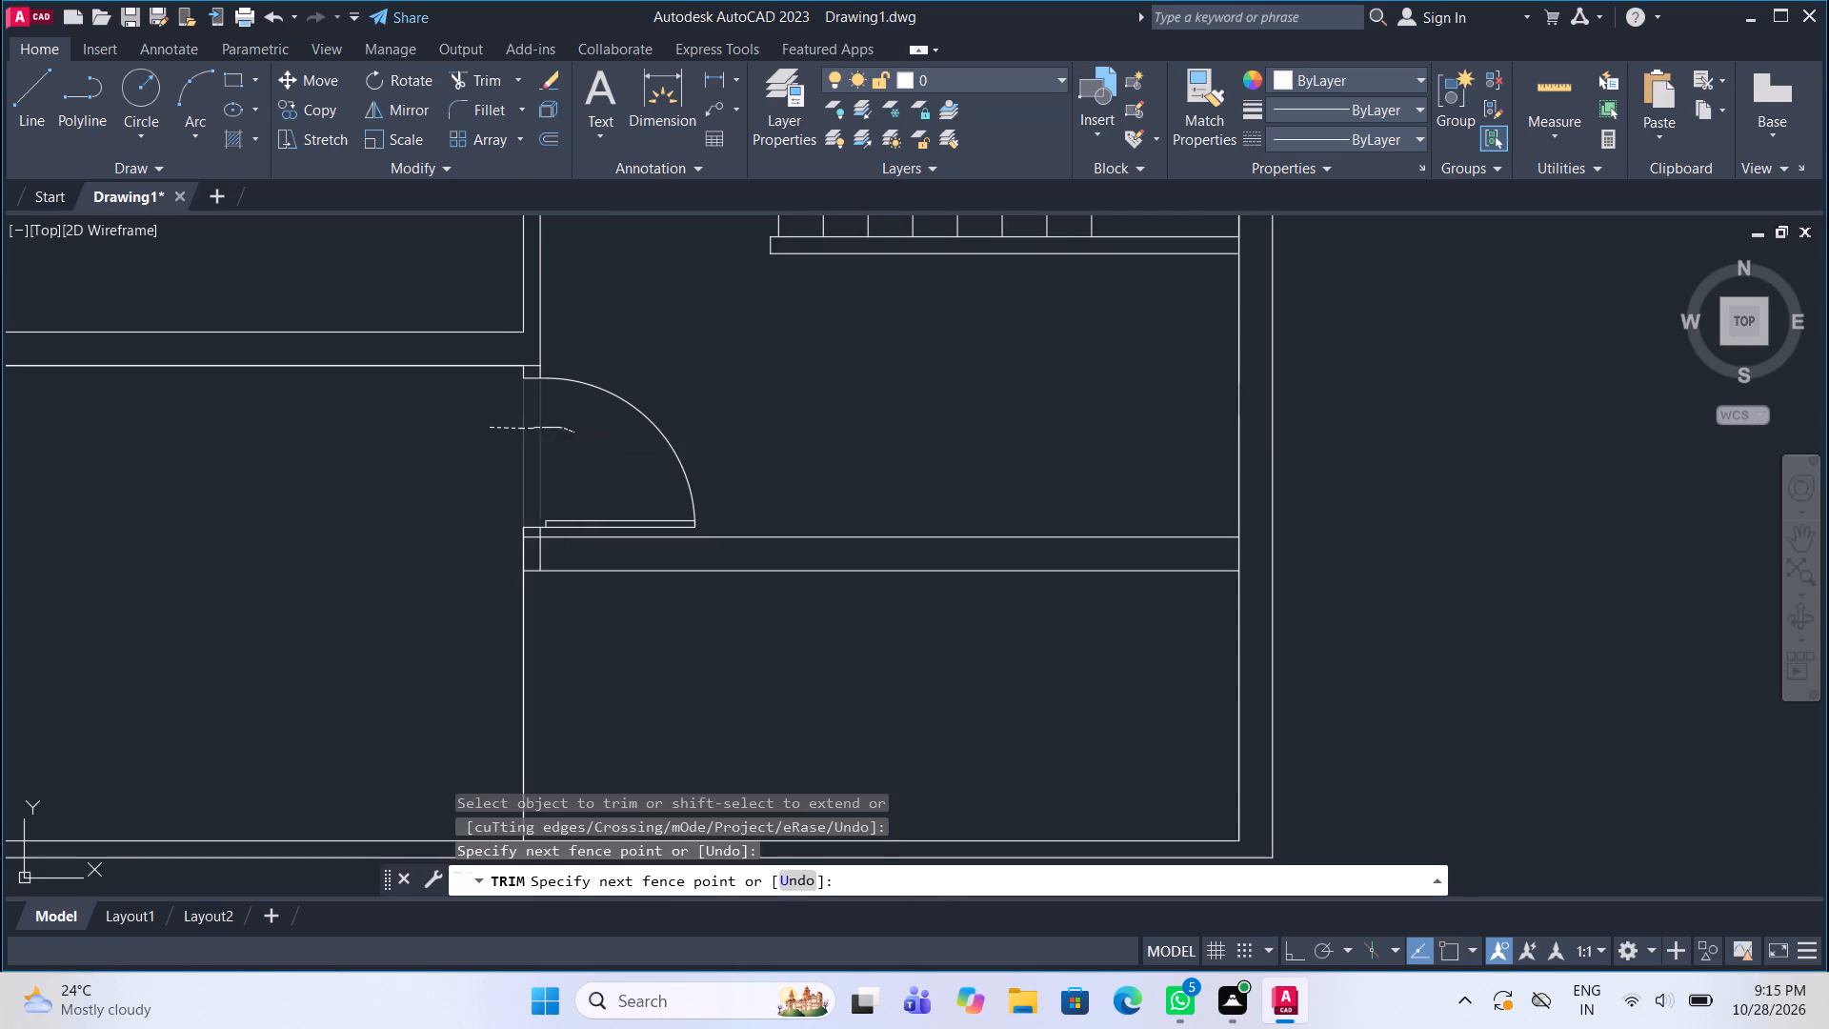
{"action": "scroll", "coordinate": [534, 555], "scroll_direction": "up", "scroll_amount": 2}
{"action": "left_click", "coordinate": [533, 508]}
{"action": "scroll", "coordinate": [533, 571], "scroll_direction": "down", "scroll_amount": 2}
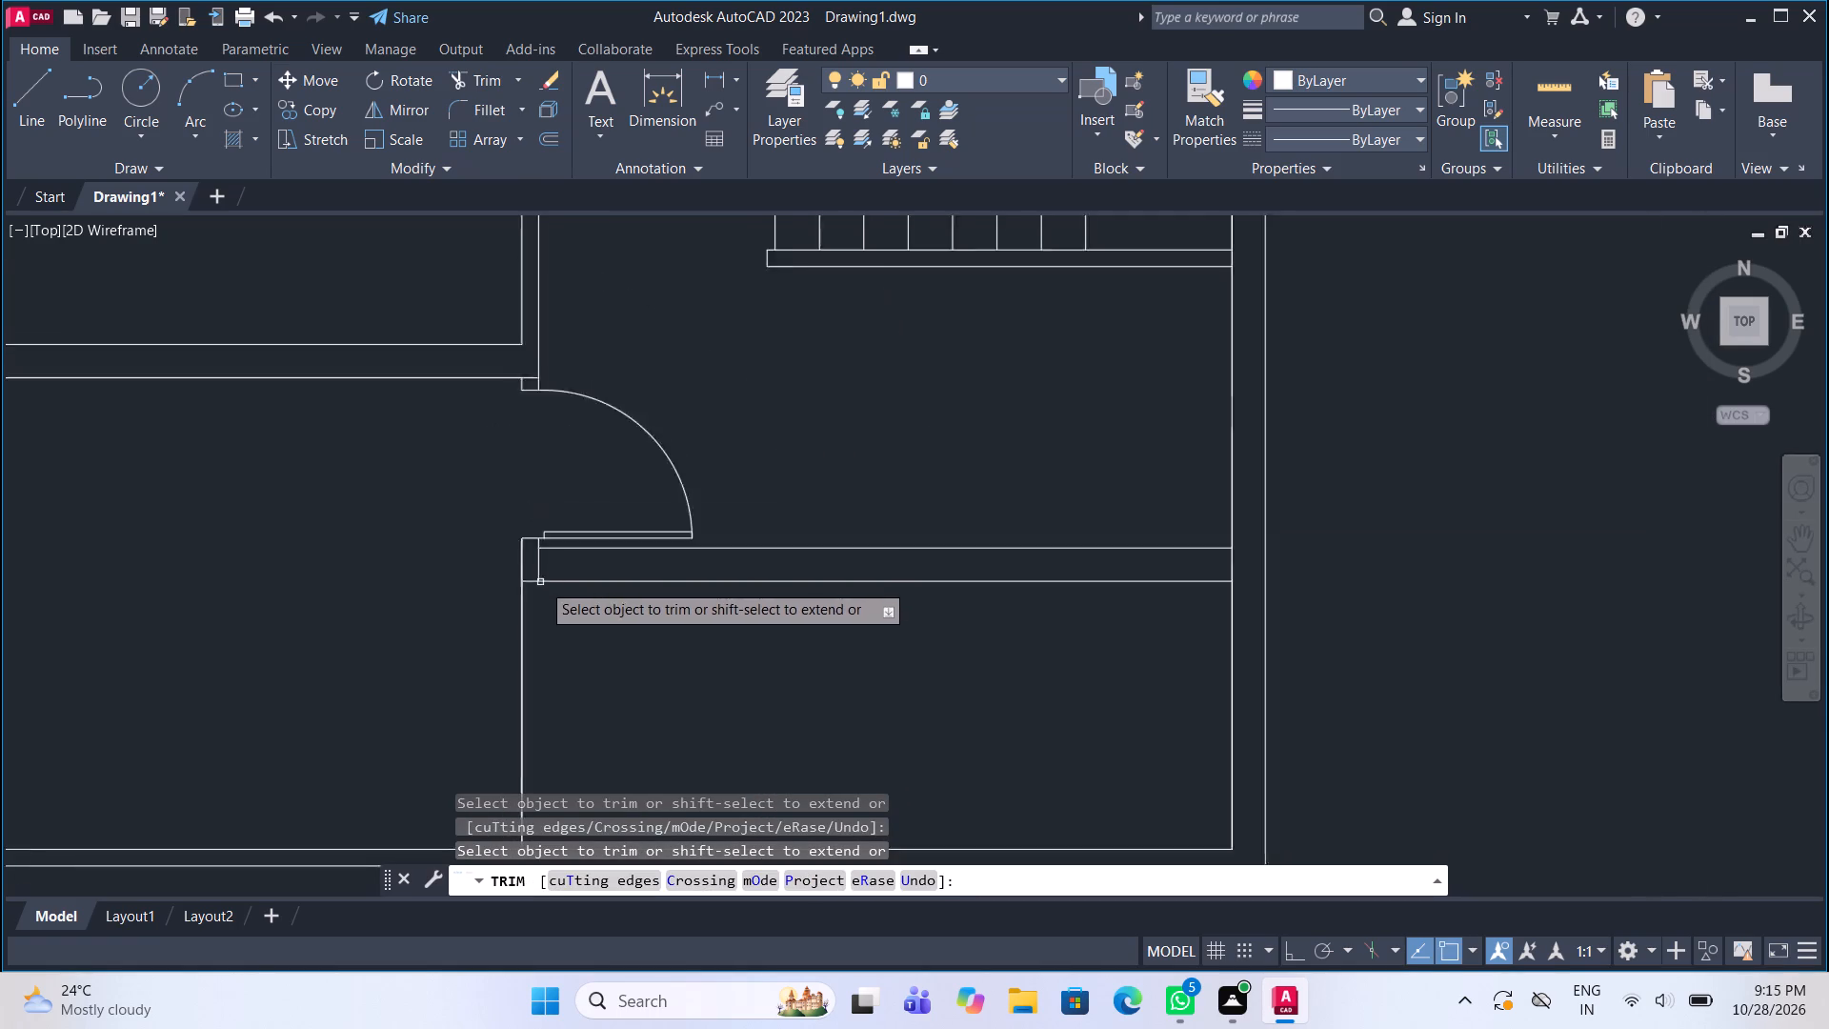
{"action": "scroll", "coordinate": [542, 585], "scroll_direction": "down", "scroll_amount": 1}
{"action": "middle_click_drag", "start_coordinate": [584, 640], "coordinate": [575, 640]}
{"action": "scroll", "coordinate": [529, 466], "scroll_direction": "up", "scroll_amount": 3}
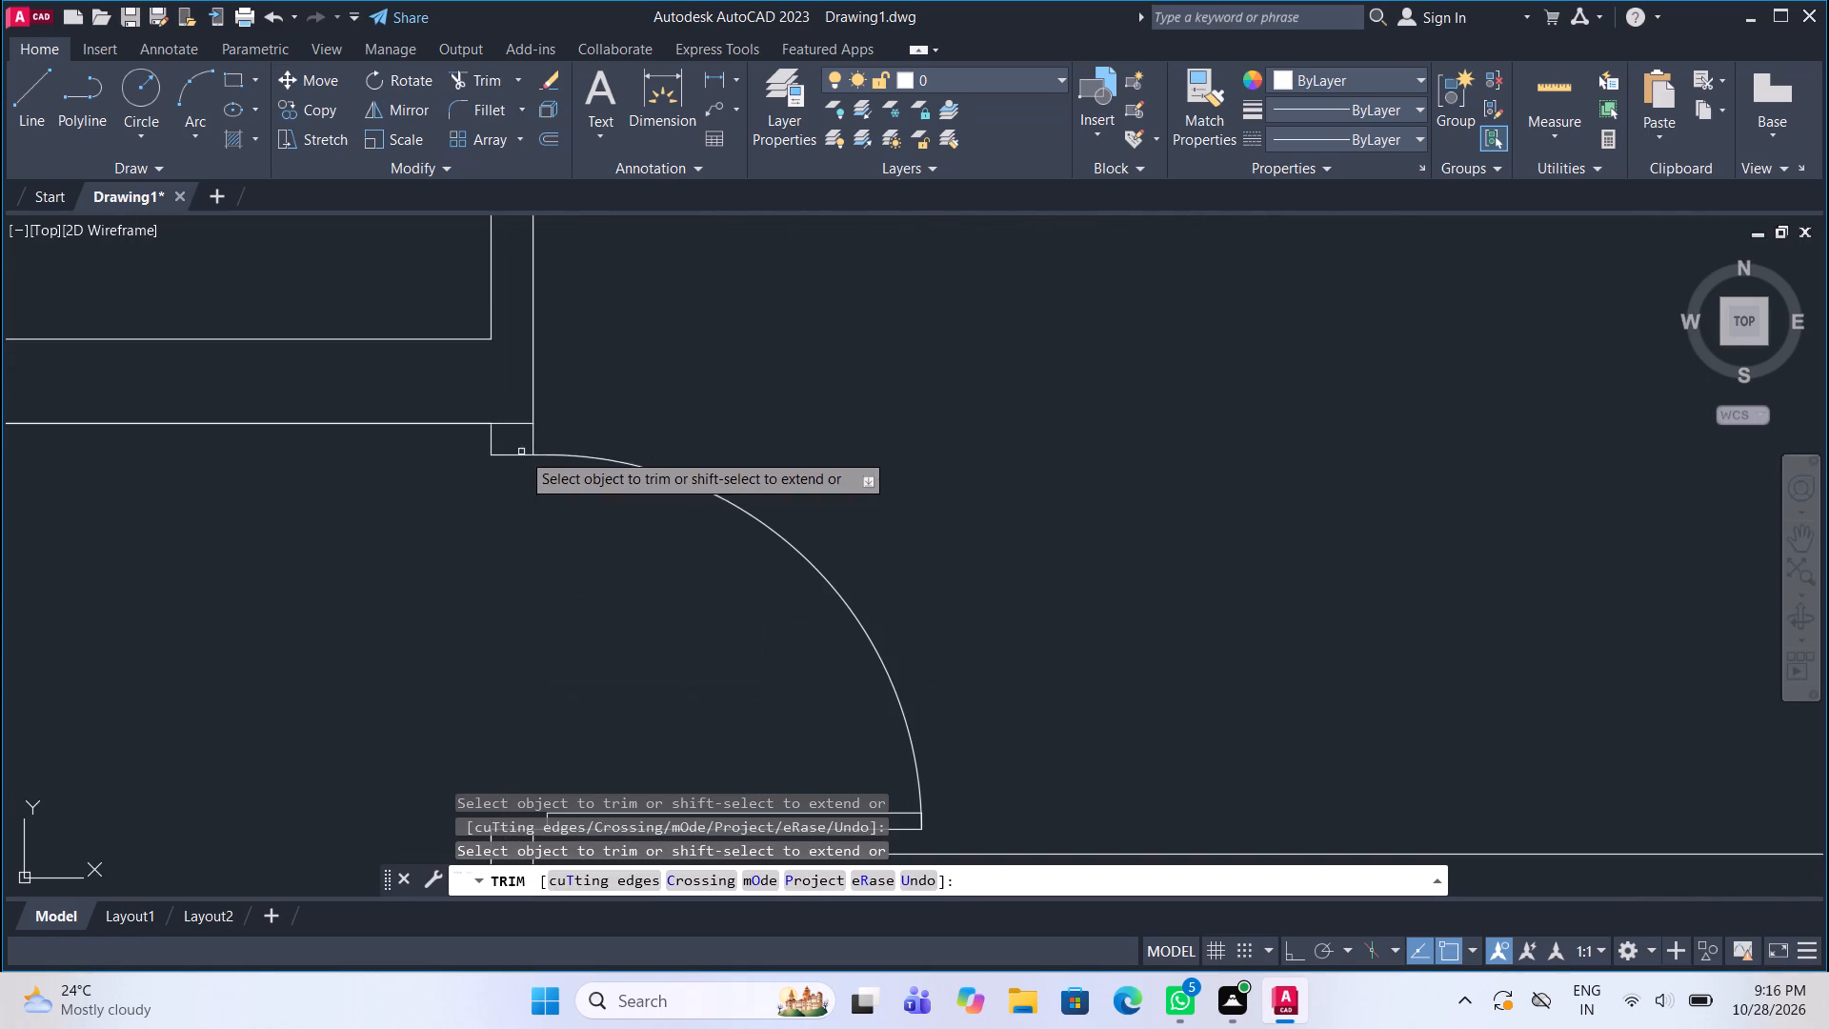
{"action": "left_click", "coordinate": [506, 424]}
{"action": "key", "text": "Escape"}
Copy the second-row left door of the block set by its upper-left jamb corner onto the wall above the stairs, near that wall's left end.
{"action": "scroll", "coordinate": [506, 424], "scroll_direction": "down", "scroll_amount": 2}
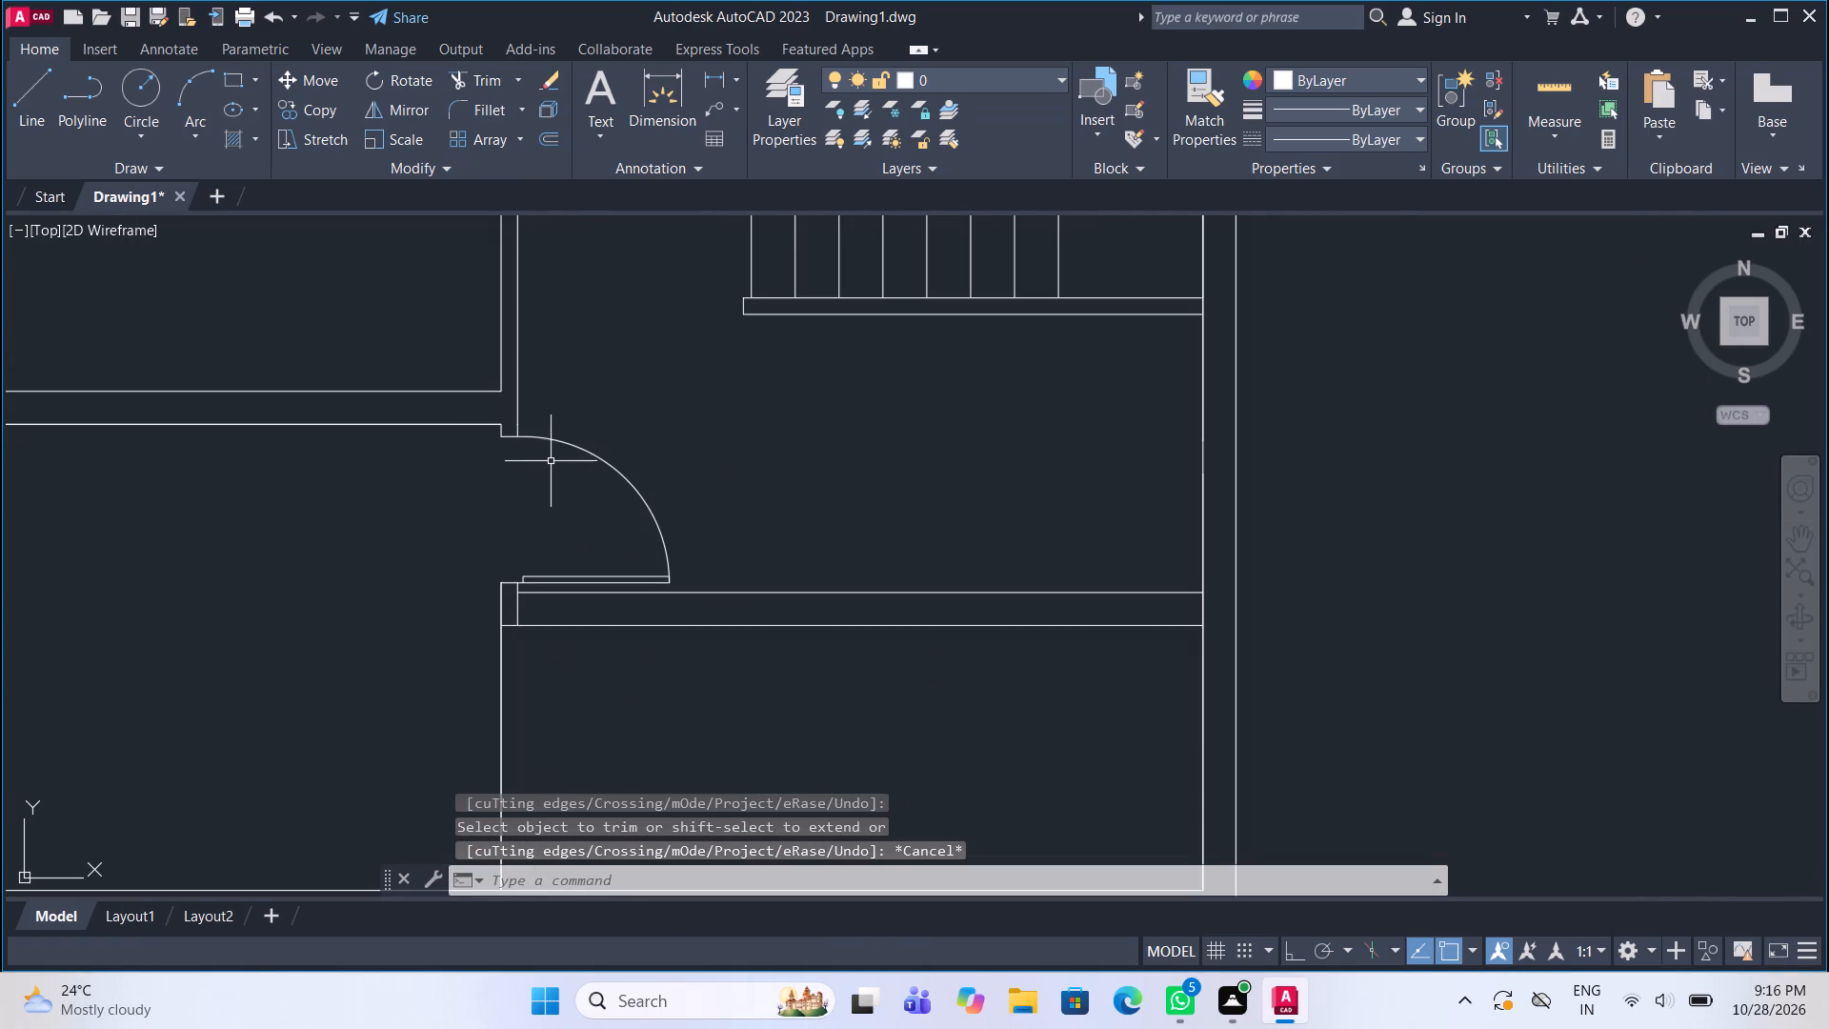
{"action": "scroll", "coordinate": [527, 495], "scroll_direction": "down", "scroll_amount": 3}
{"action": "scroll", "coordinate": [595, 531], "scroll_direction": "down", "scroll_amount": 2}
{"action": "scroll", "coordinate": [844, 398], "scroll_direction": "up", "scroll_amount": 3}
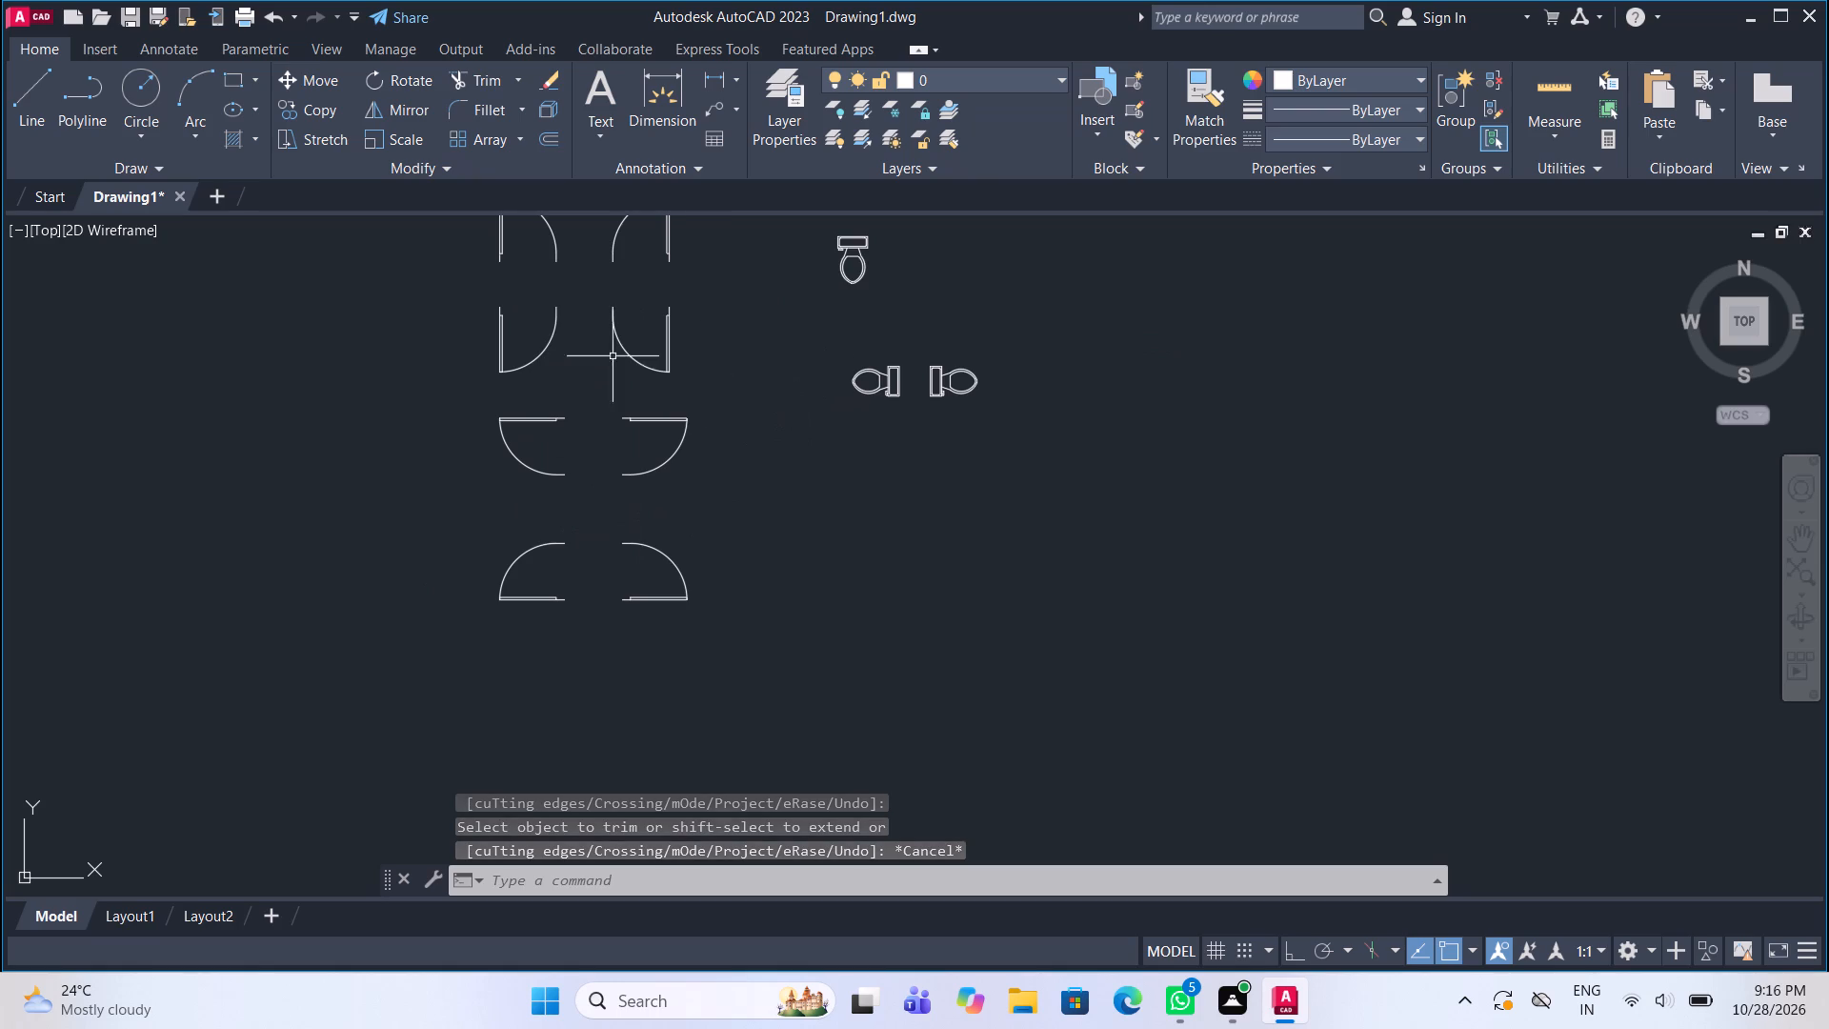
{"action": "scroll", "coordinate": [509, 312], "scroll_direction": "up", "scroll_amount": 2}
{"action": "left_click", "coordinate": [514, 347]}
{"action": "left_click", "coordinate": [435, 320]}
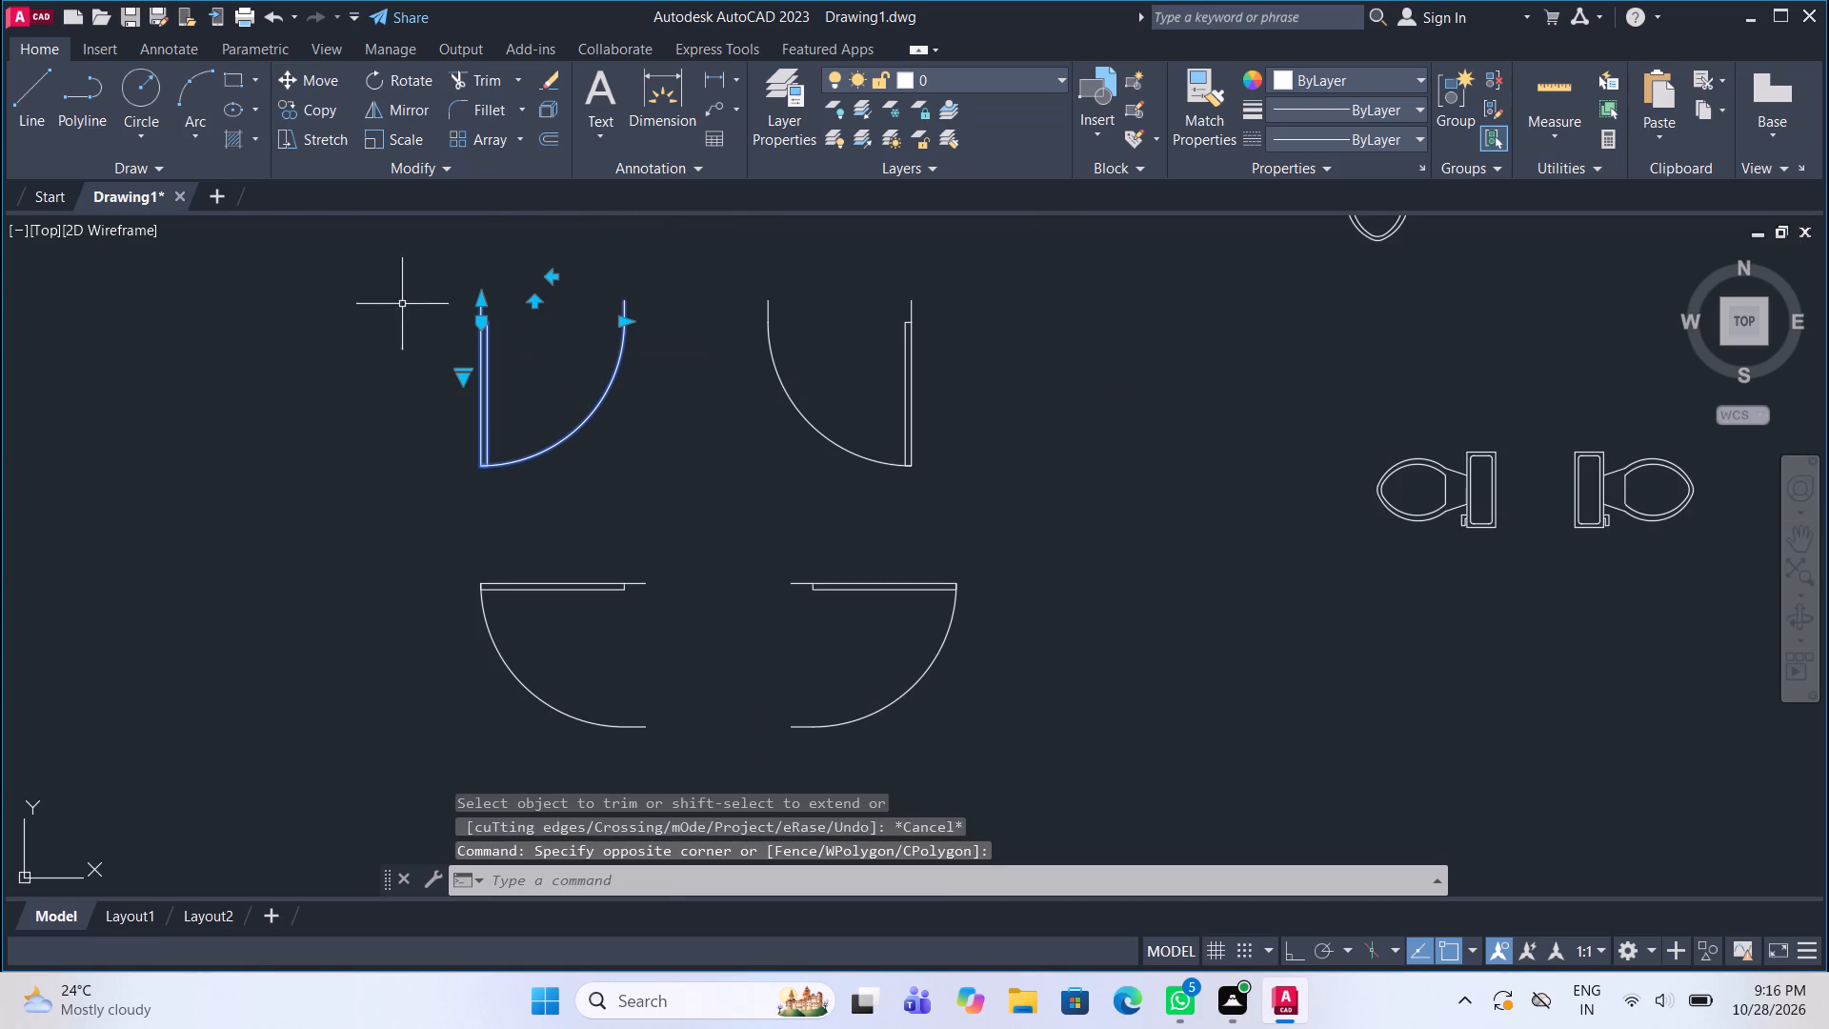
{"action": "left_click", "coordinate": [323, 112]}
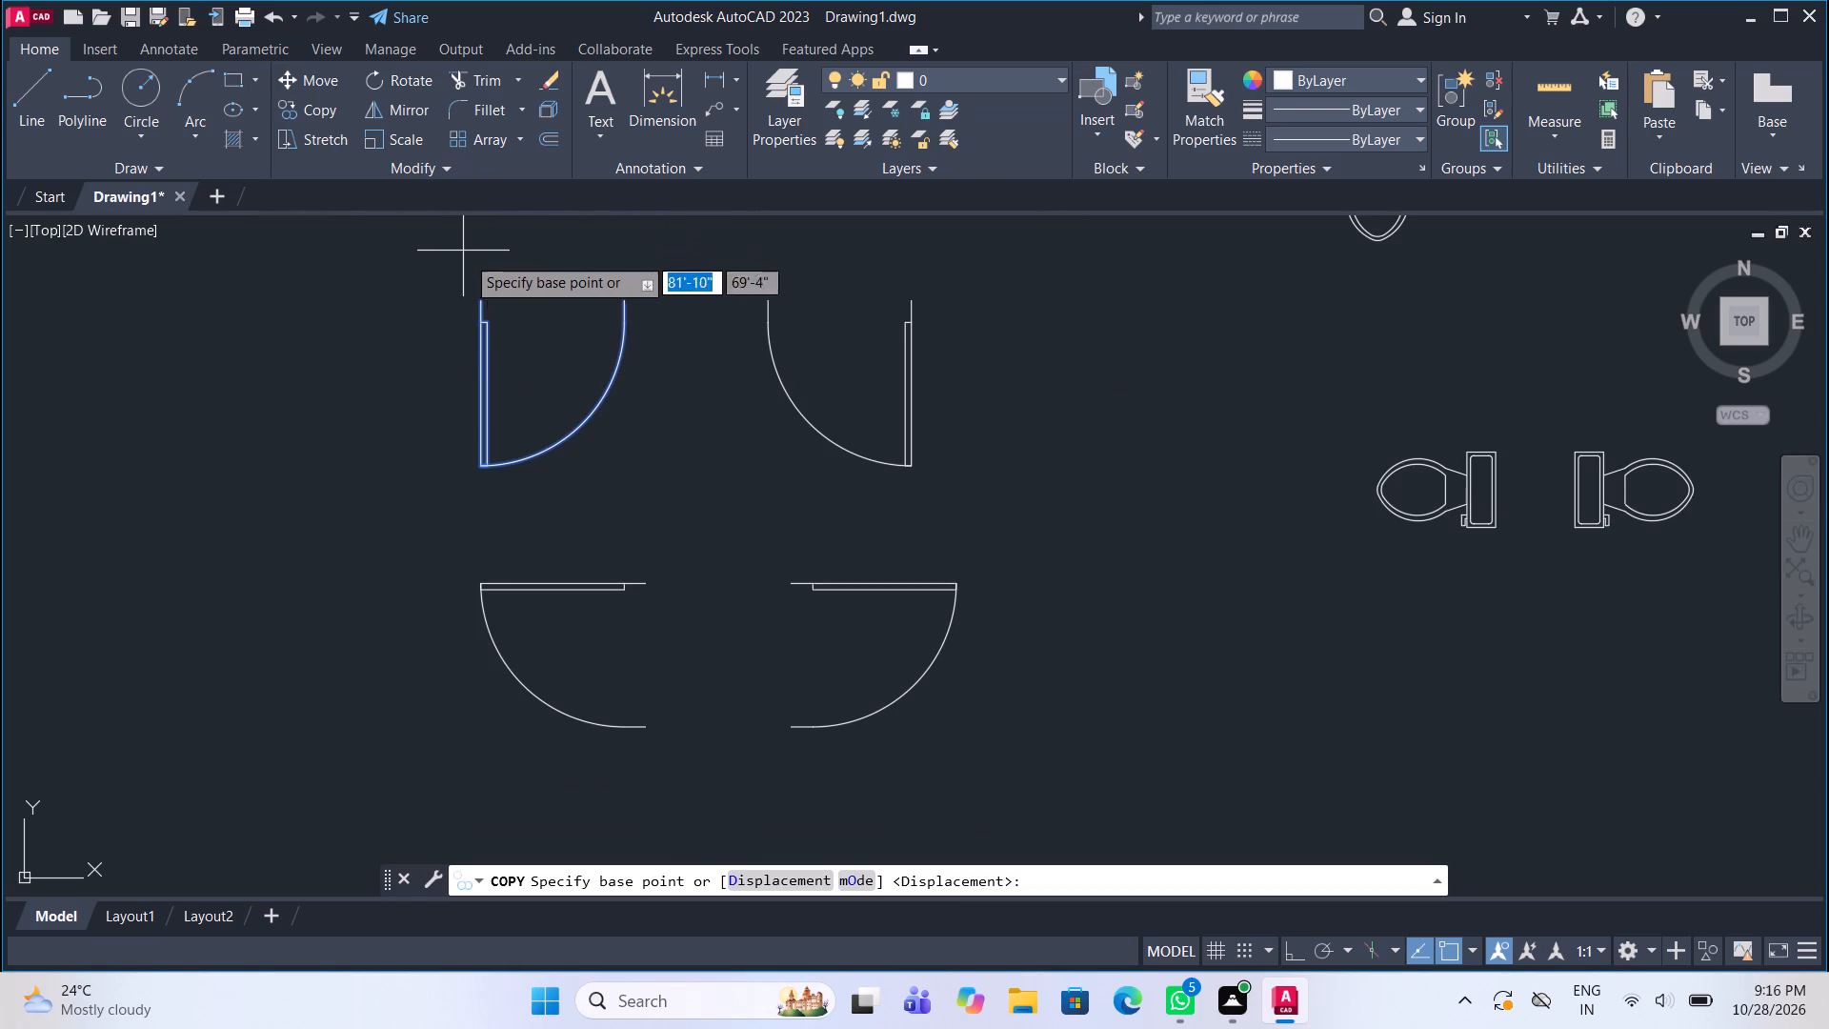
{"action": "left_click", "coordinate": [482, 293]}
{"action": "scroll", "coordinate": [761, 293], "scroll_direction": "down", "scroll_amount": 3}
{"action": "middle_click_drag", "start_coordinate": [534, 415], "coordinate": [553, 402]}
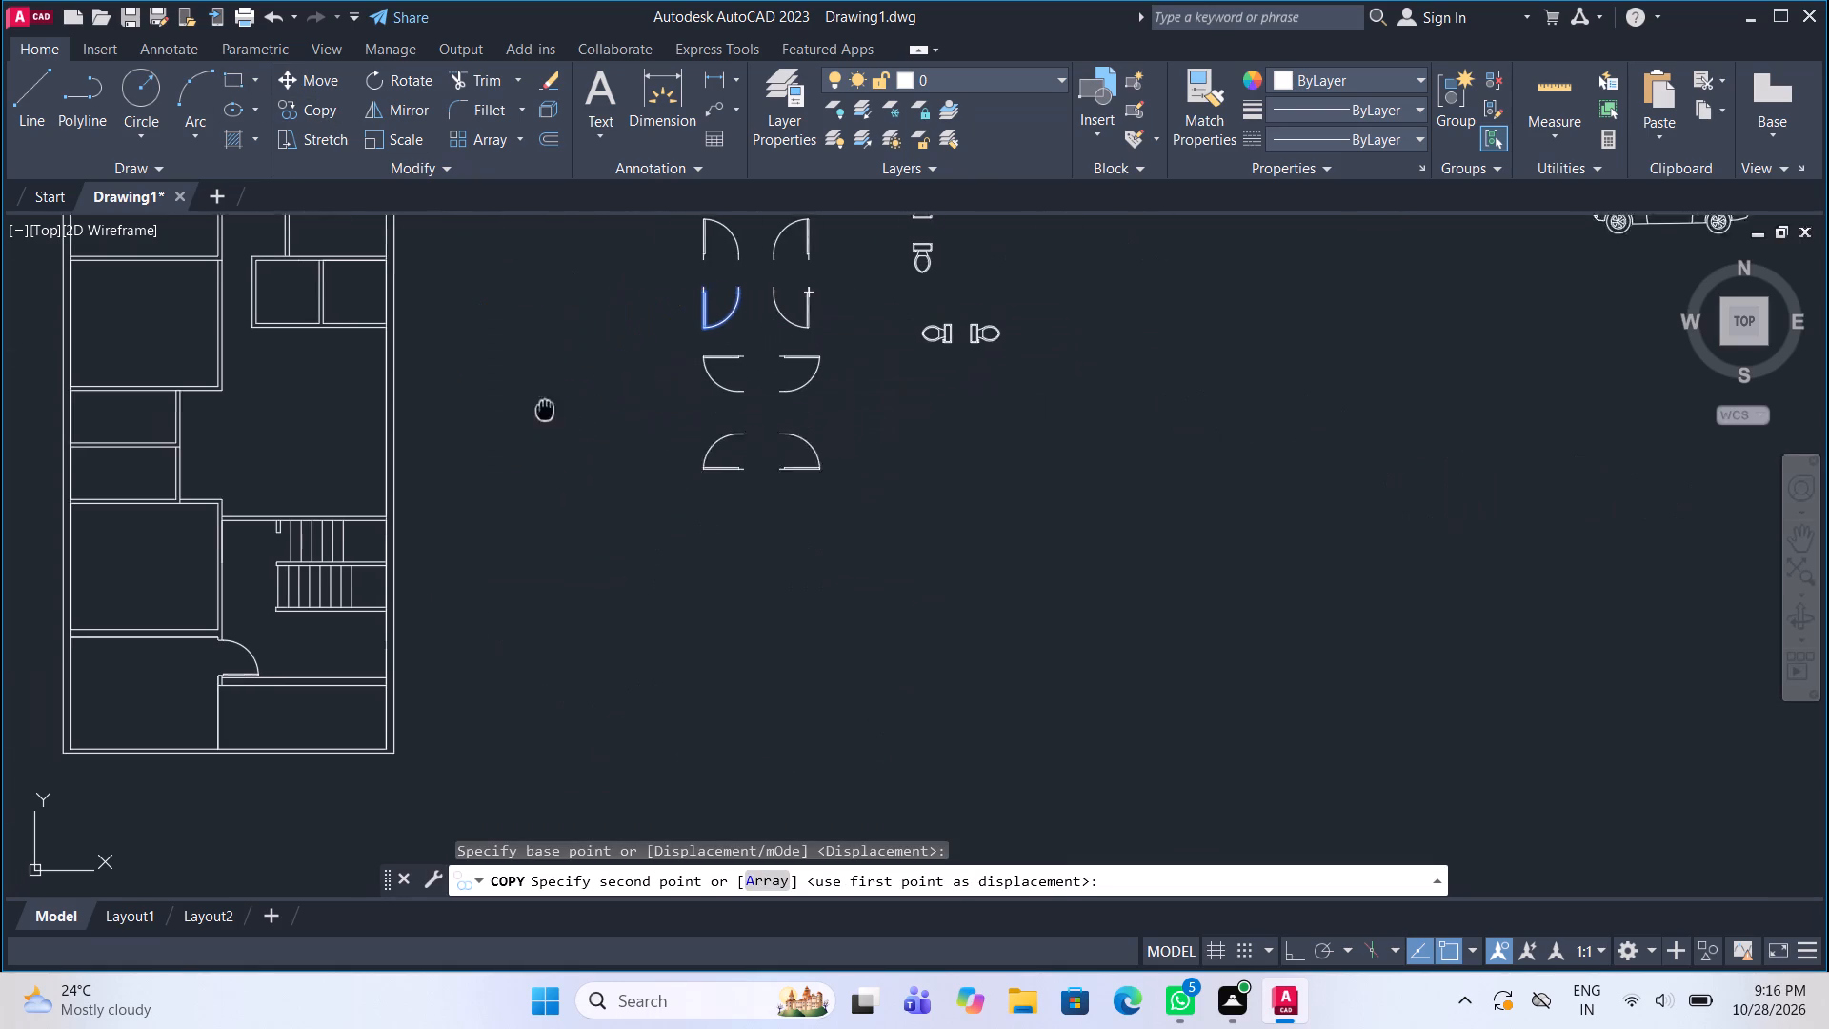
{"action": "middle_click_drag", "start_coordinate": [553, 402], "coordinate": [714, 356]}
{"action": "scroll", "coordinate": [407, 489], "scroll_direction": "up", "scroll_amount": 3}
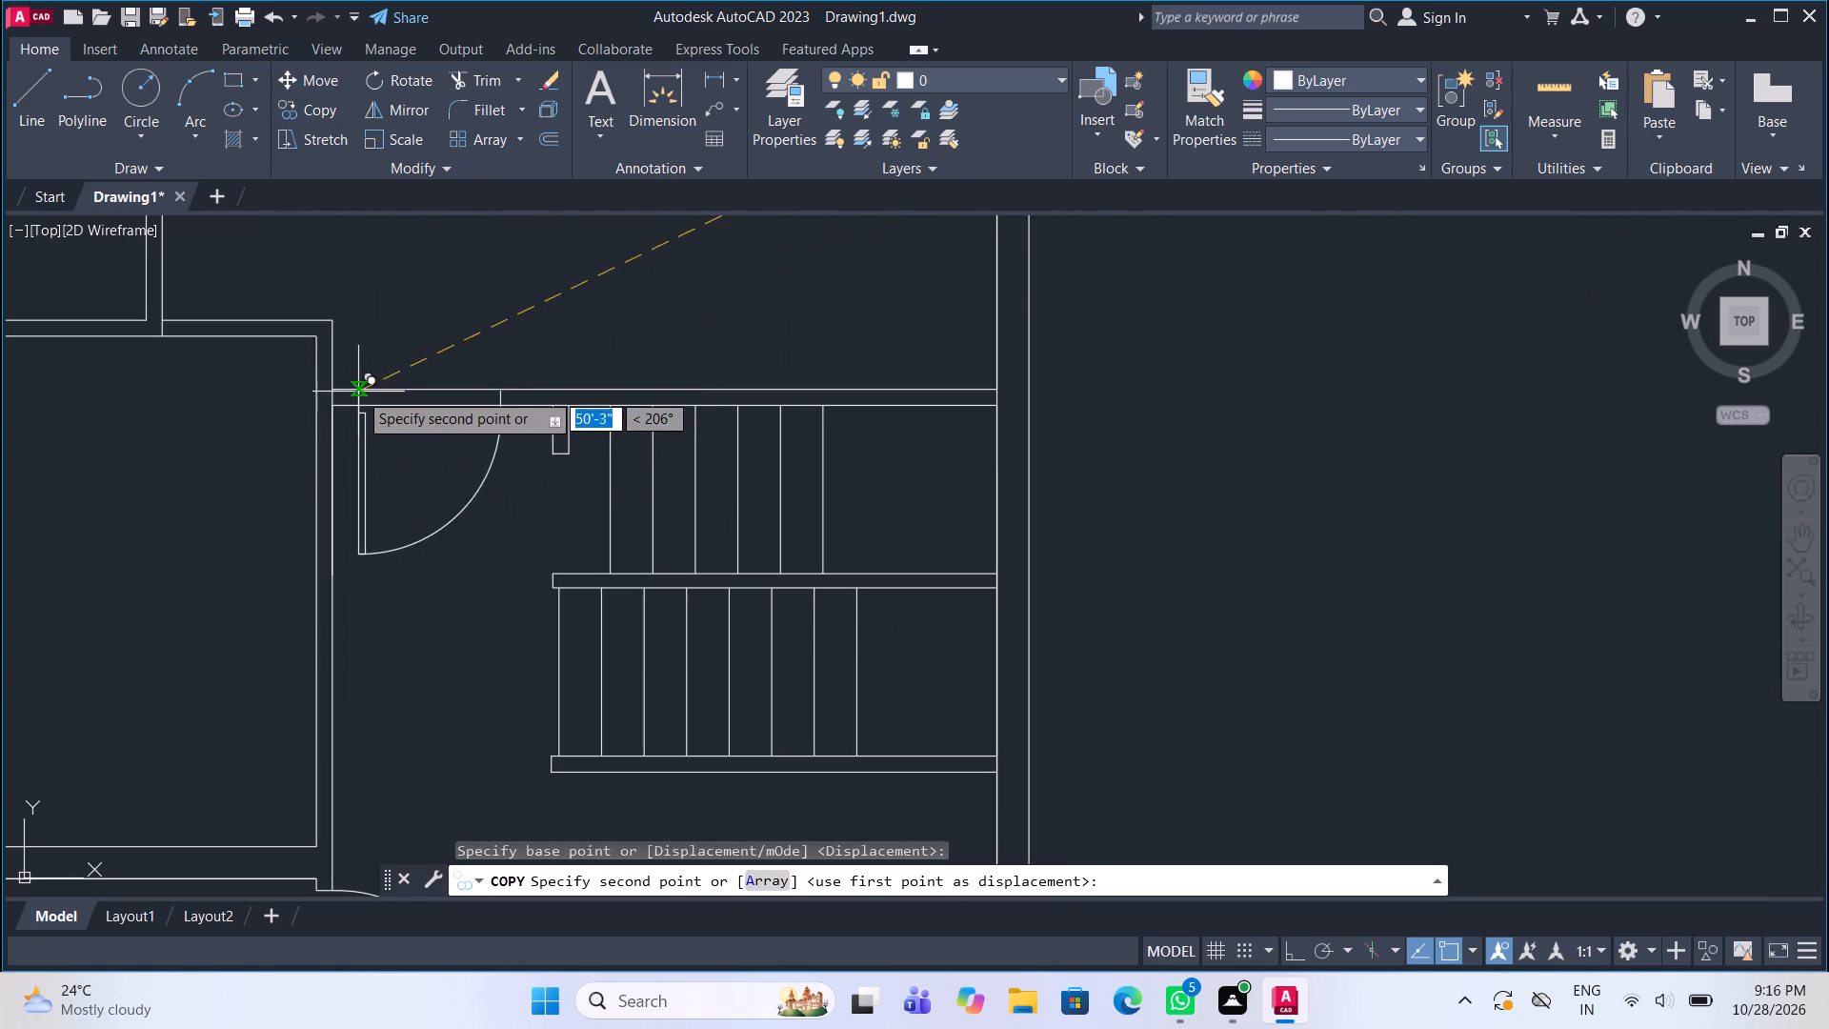
{"action": "left_click", "coordinate": [352, 389]}
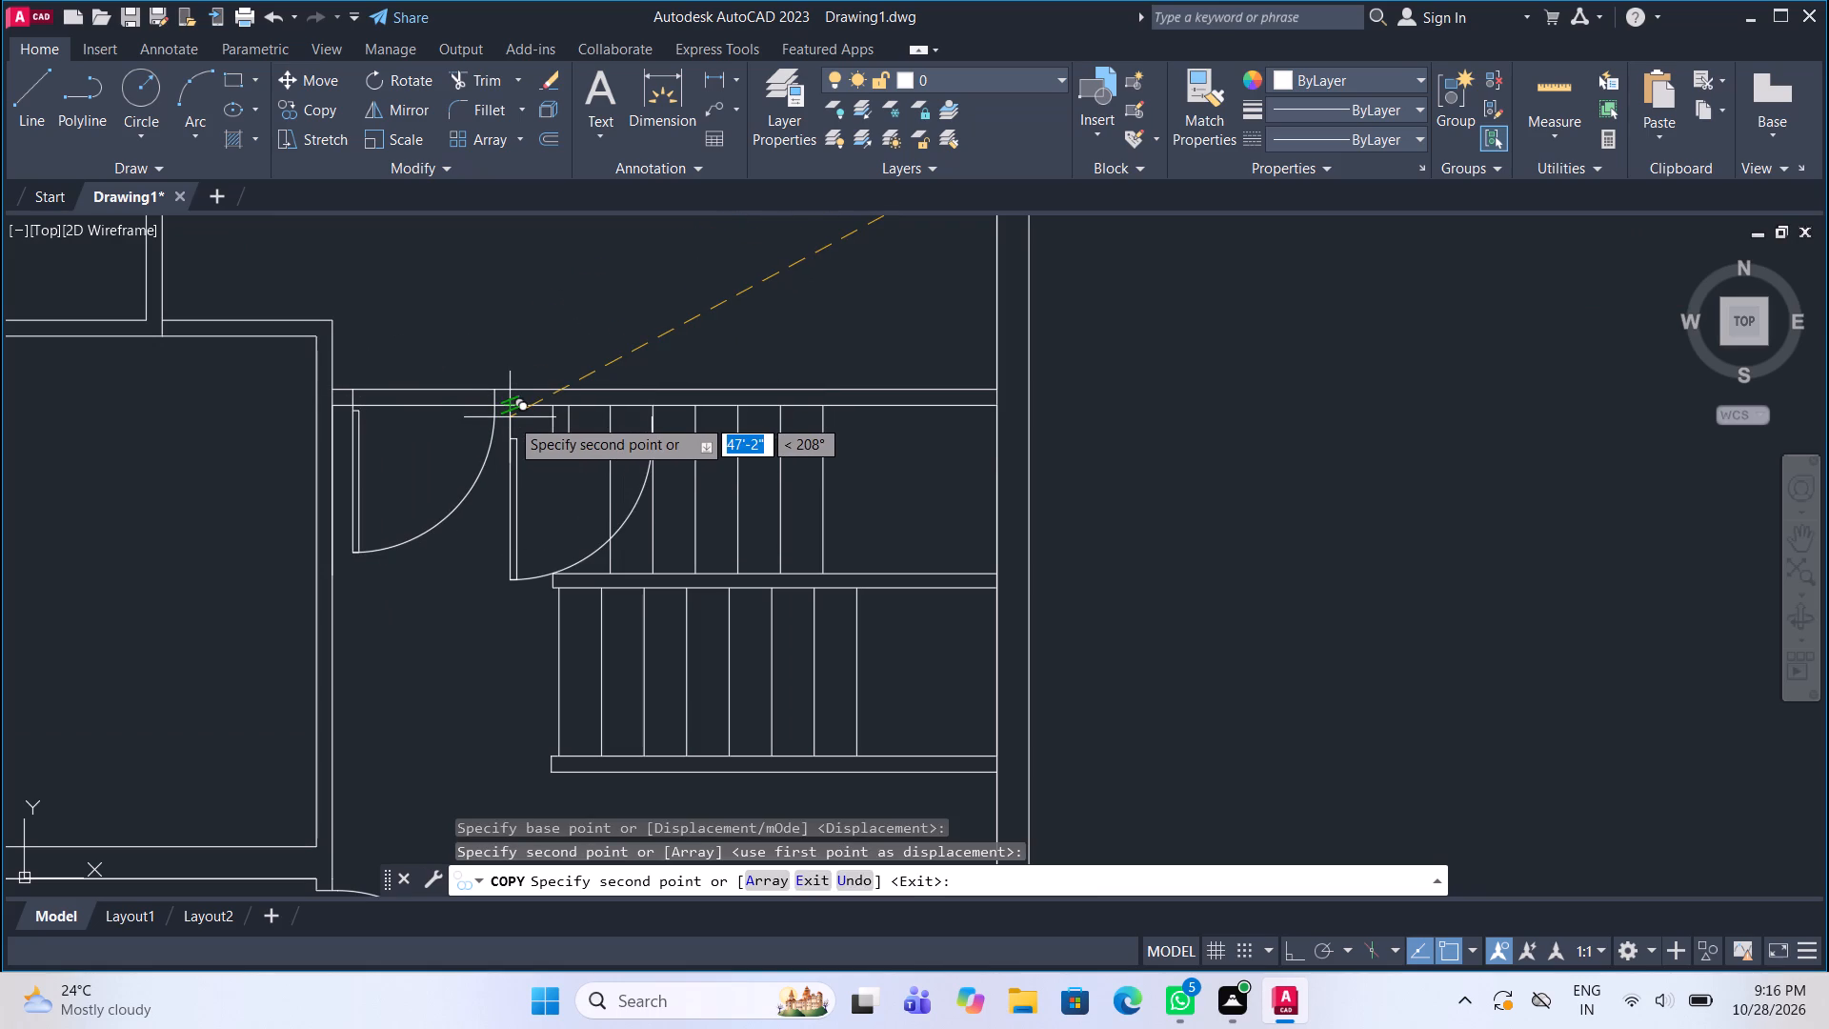
{"action": "scroll", "coordinate": [510, 417], "scroll_direction": "down", "scroll_amount": 3}
{"action": "key", "text": "Escape"}
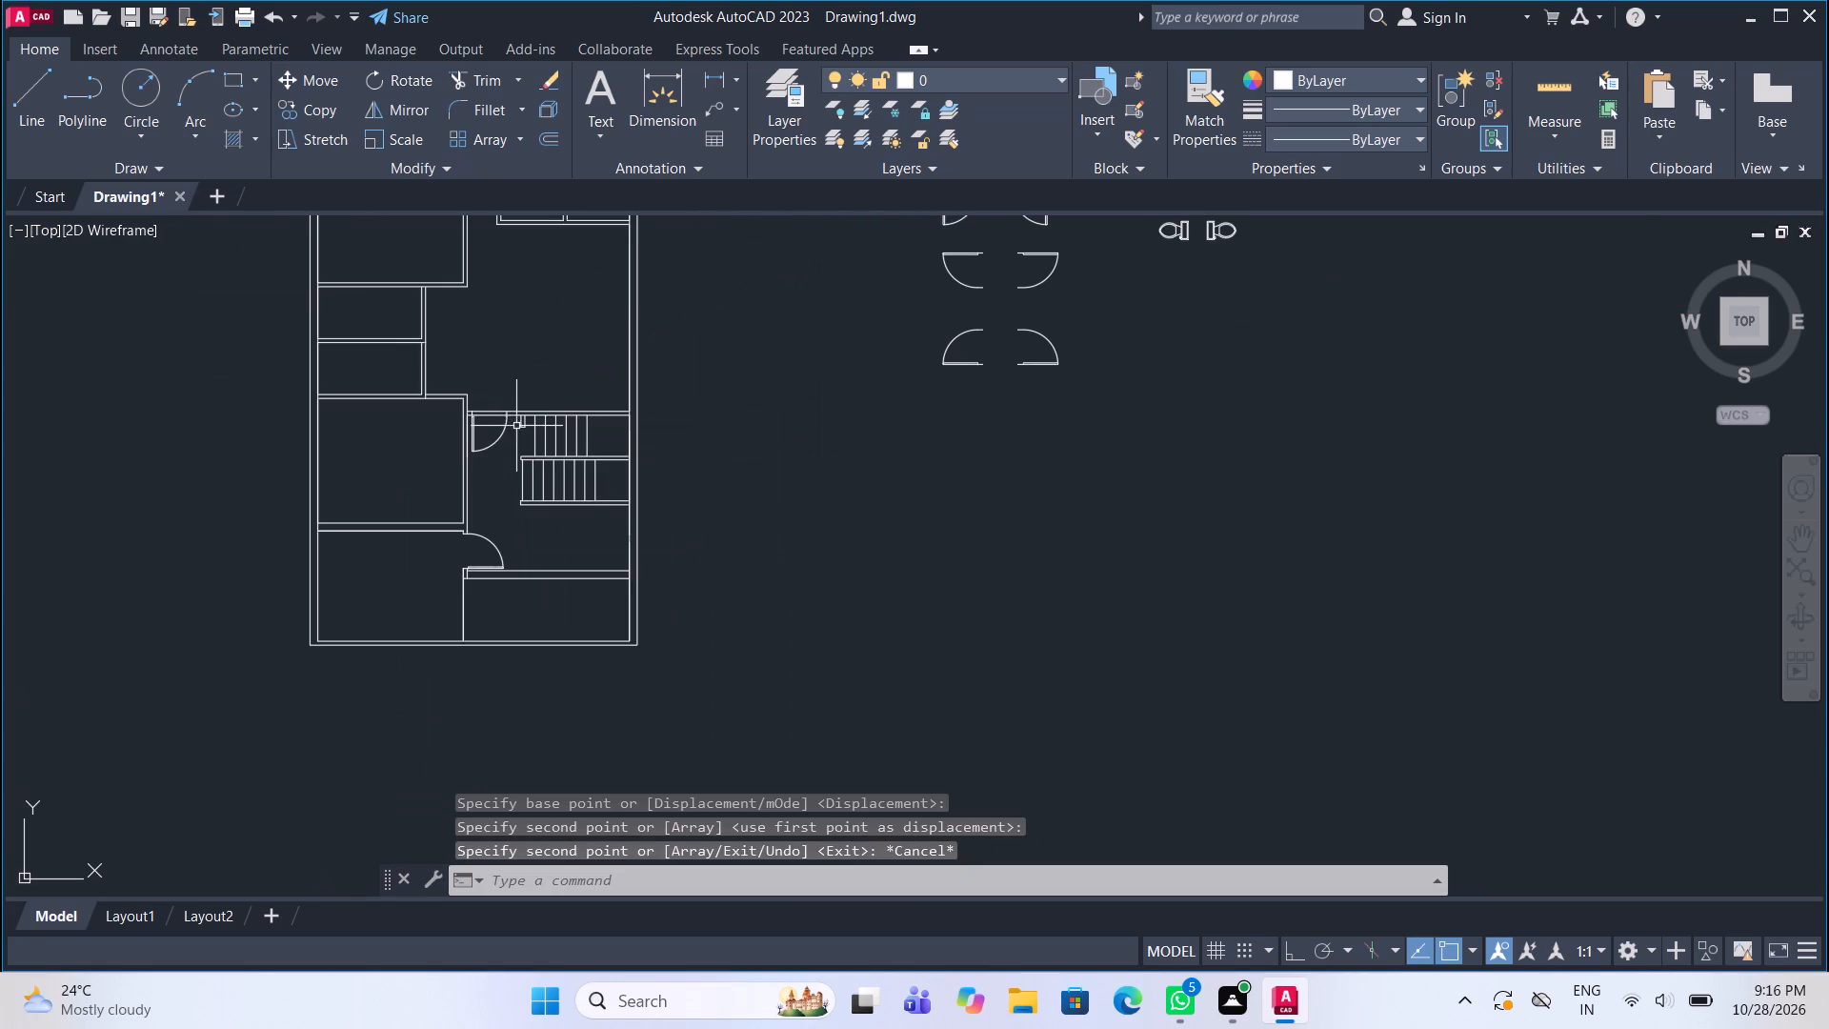
Copy the second-row right door by its upper-right jamb corner onto the top wall of the room left of the stairs, near its right corner.
{"action": "middle_click_drag", "start_coordinate": [711, 427], "coordinate": [666, 548]}
{"action": "scroll", "coordinate": [995, 307], "scroll_direction": "up", "scroll_amount": 2}
{"action": "left_click", "coordinate": [1001, 327]}
{"action": "left_click", "coordinate": [324, 110]}
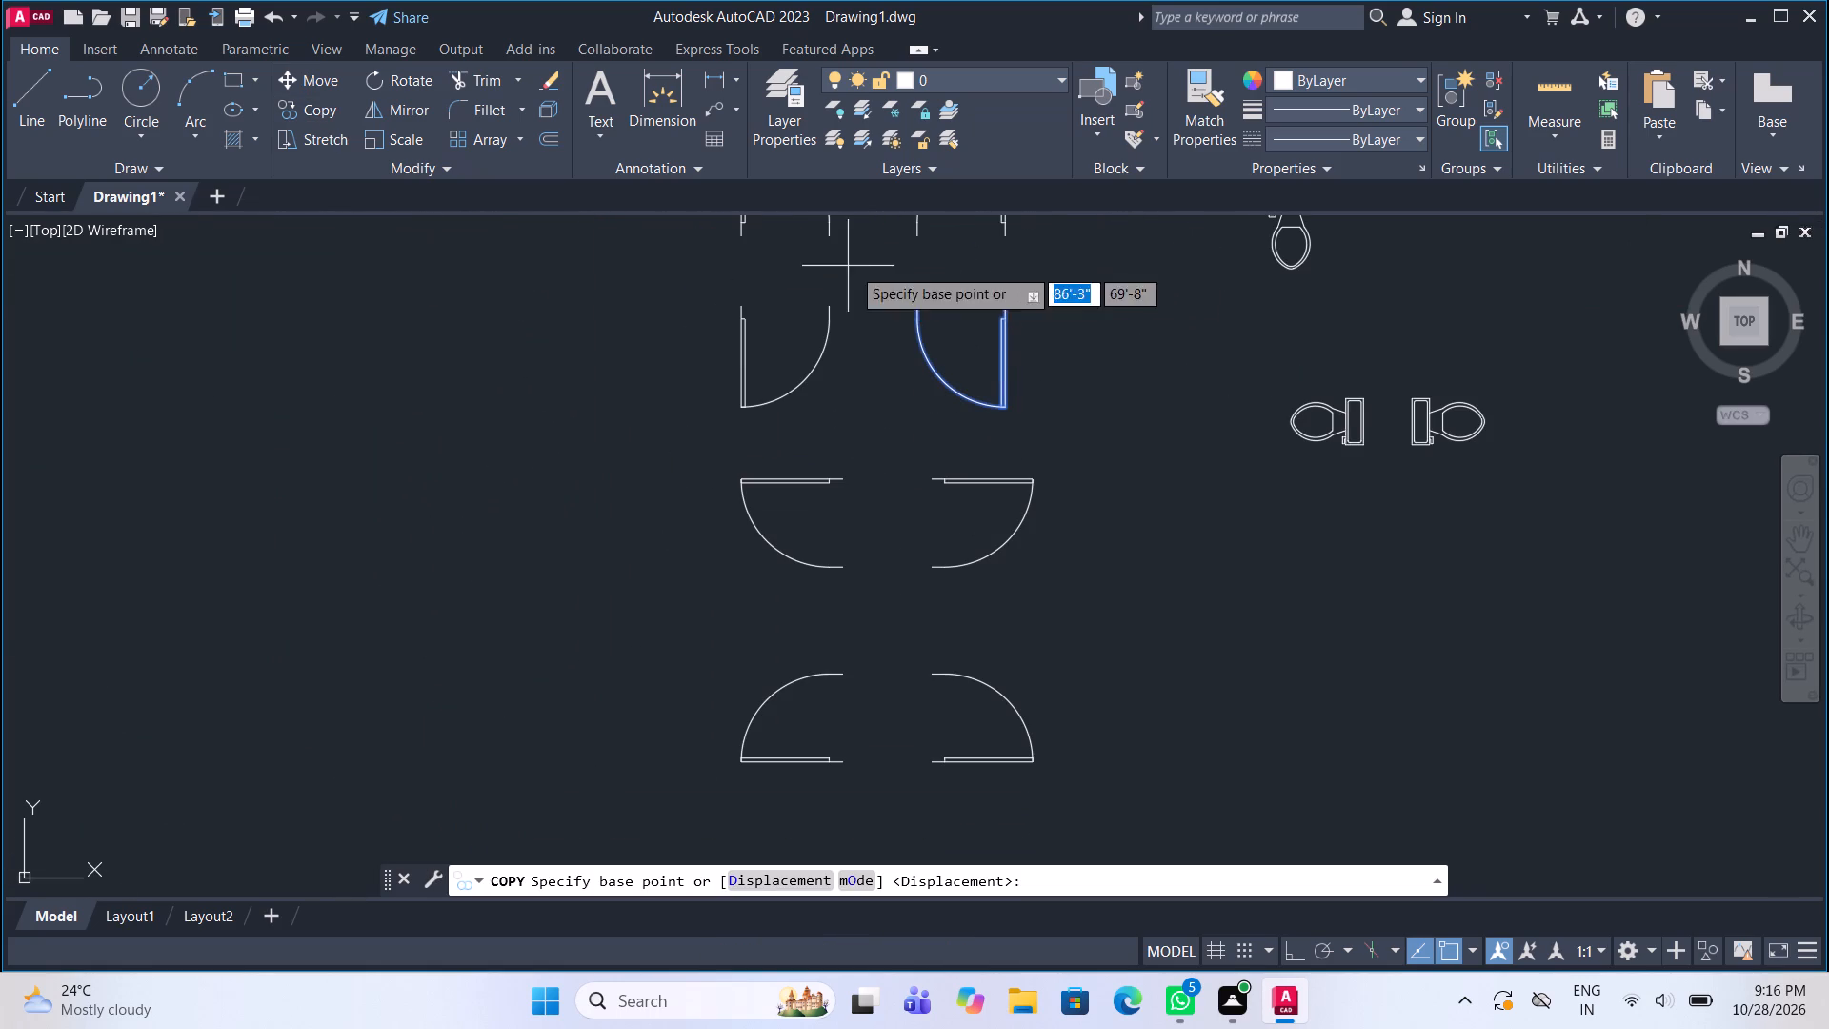
{"action": "left_click", "coordinate": [1005, 305]}
{"action": "scroll", "coordinate": [1069, 261], "scroll_direction": "down", "scroll_amount": 2}
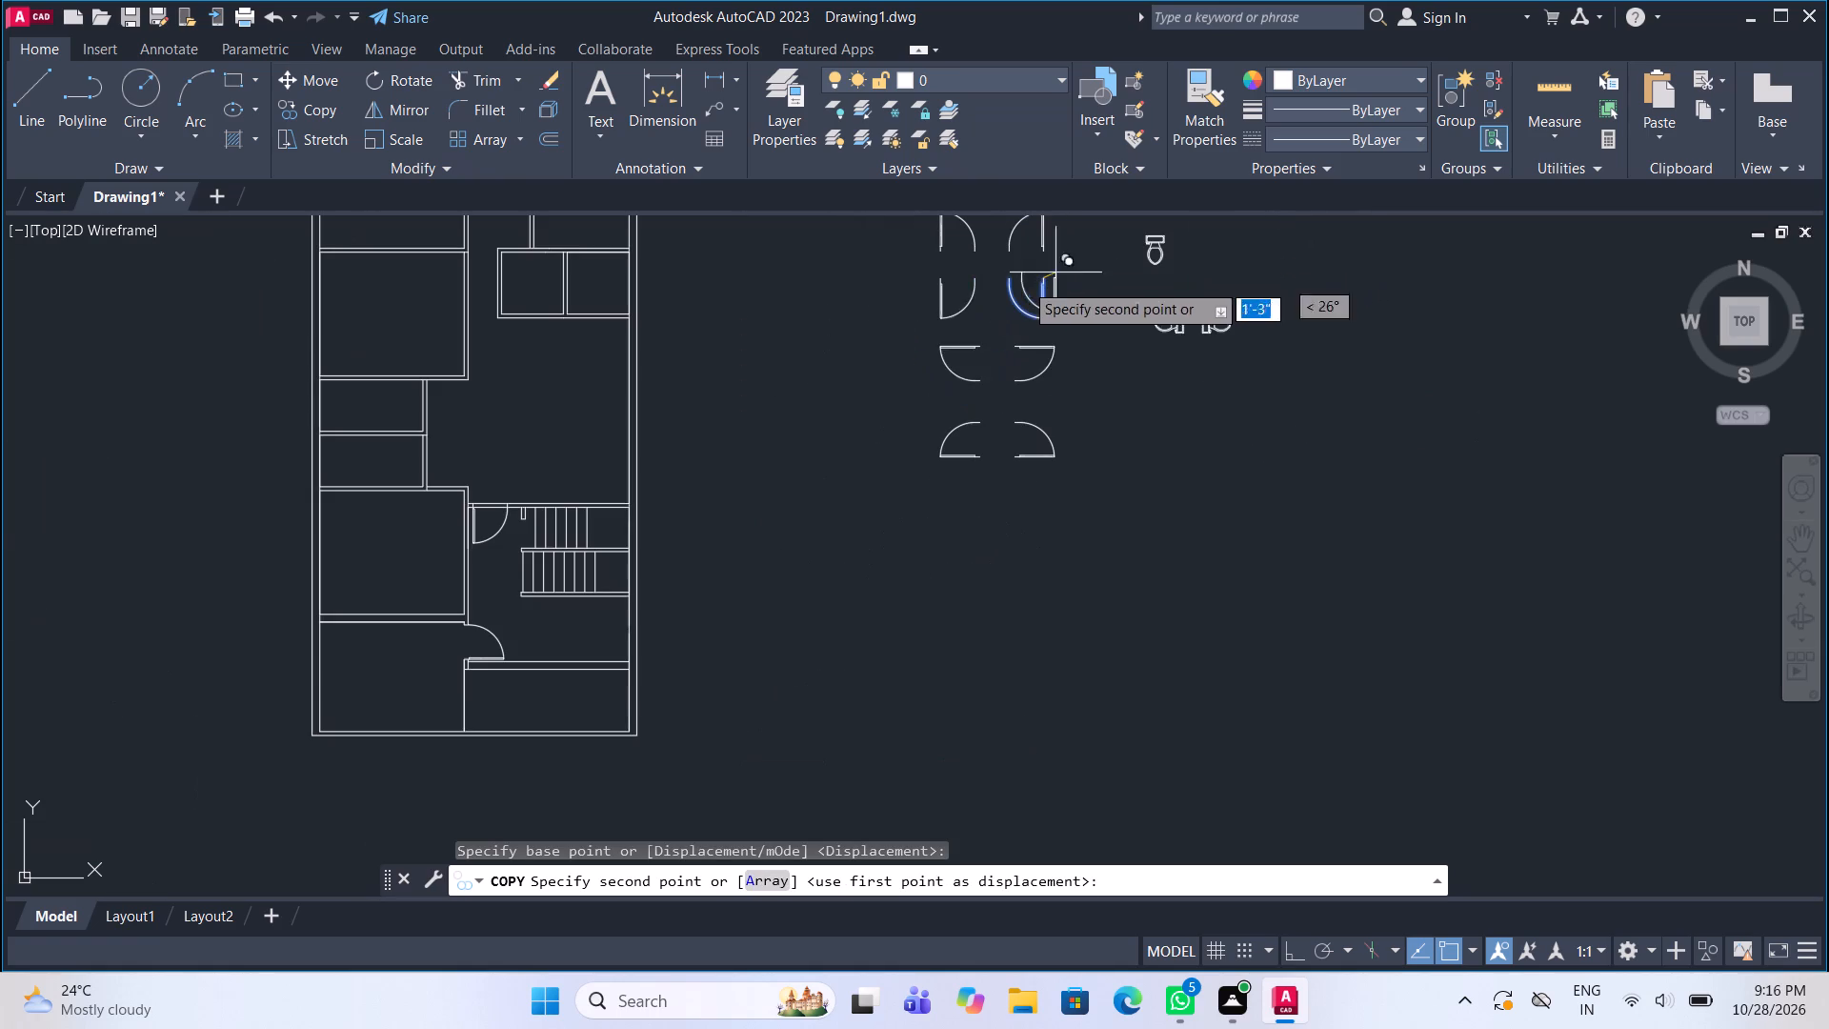
{"action": "middle_click_drag", "start_coordinate": [594, 410], "coordinate": [682, 375]}
{"action": "scroll", "coordinate": [559, 466], "scroll_direction": "up", "scroll_amount": 3}
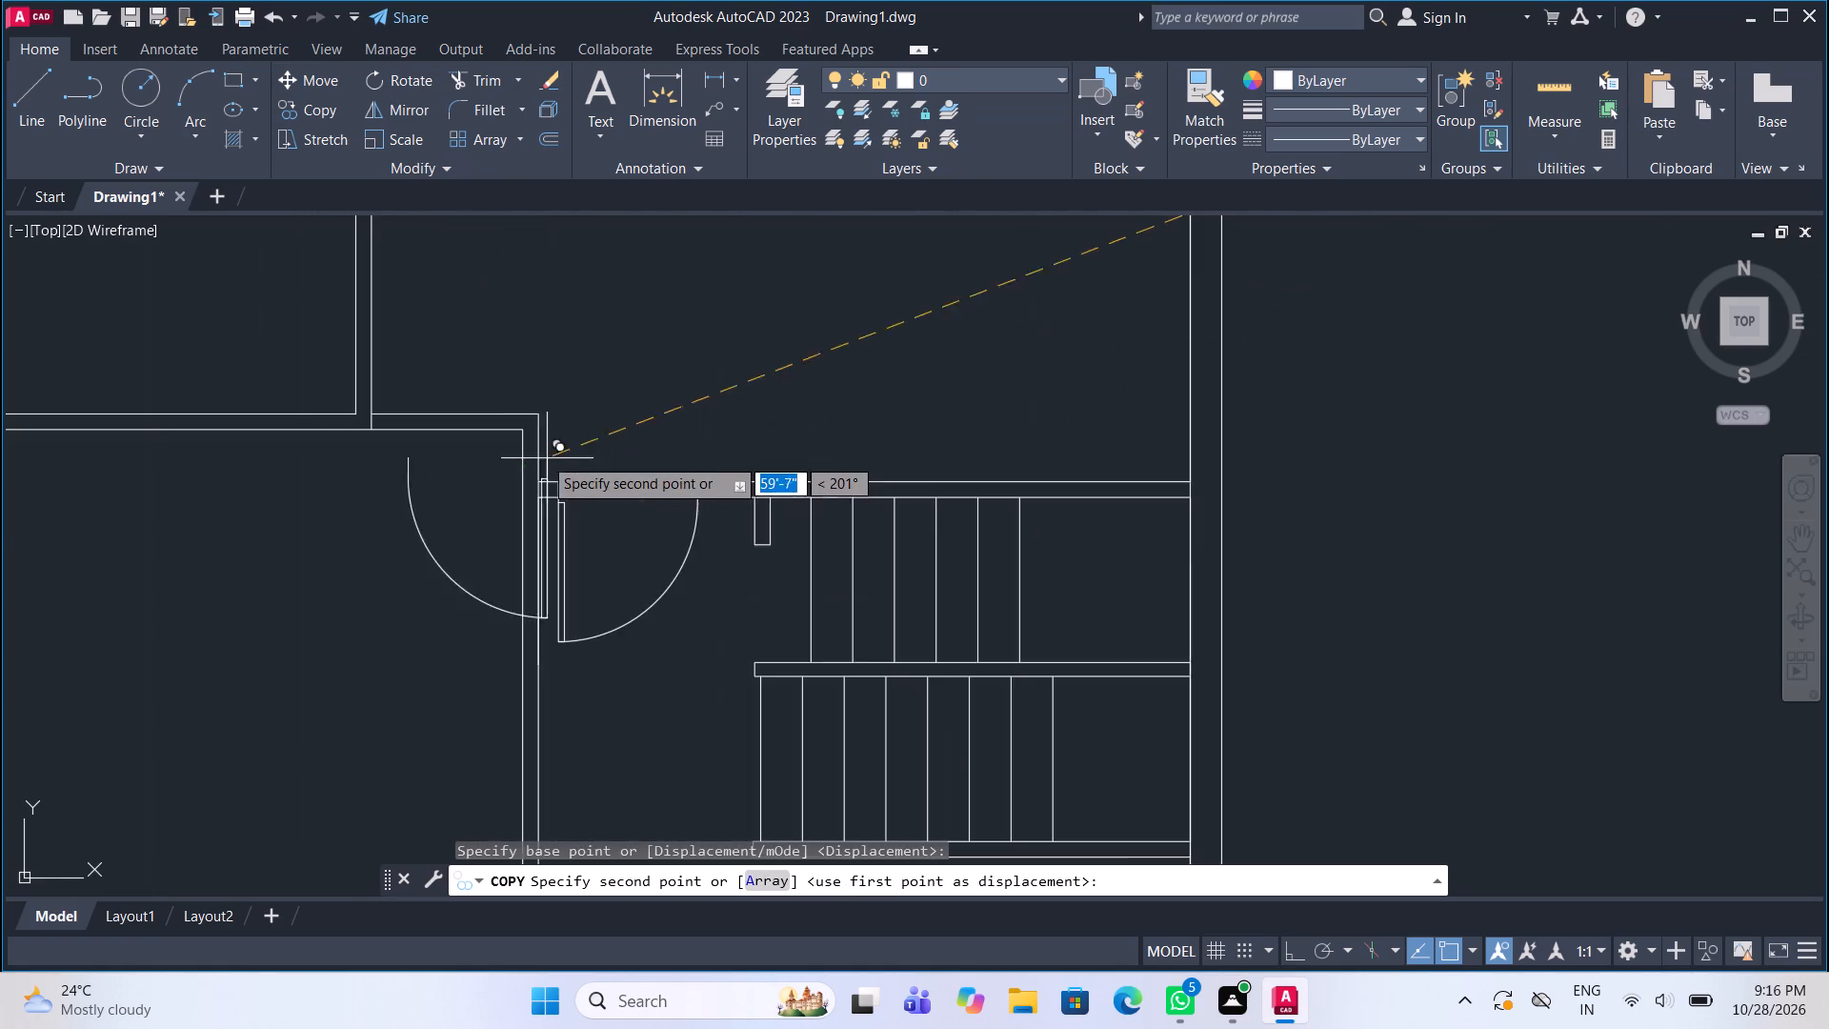
{"action": "scroll", "coordinate": [478, 434], "scroll_direction": "up", "scroll_amount": 2}
{"action": "left_click", "coordinate": [569, 391]}
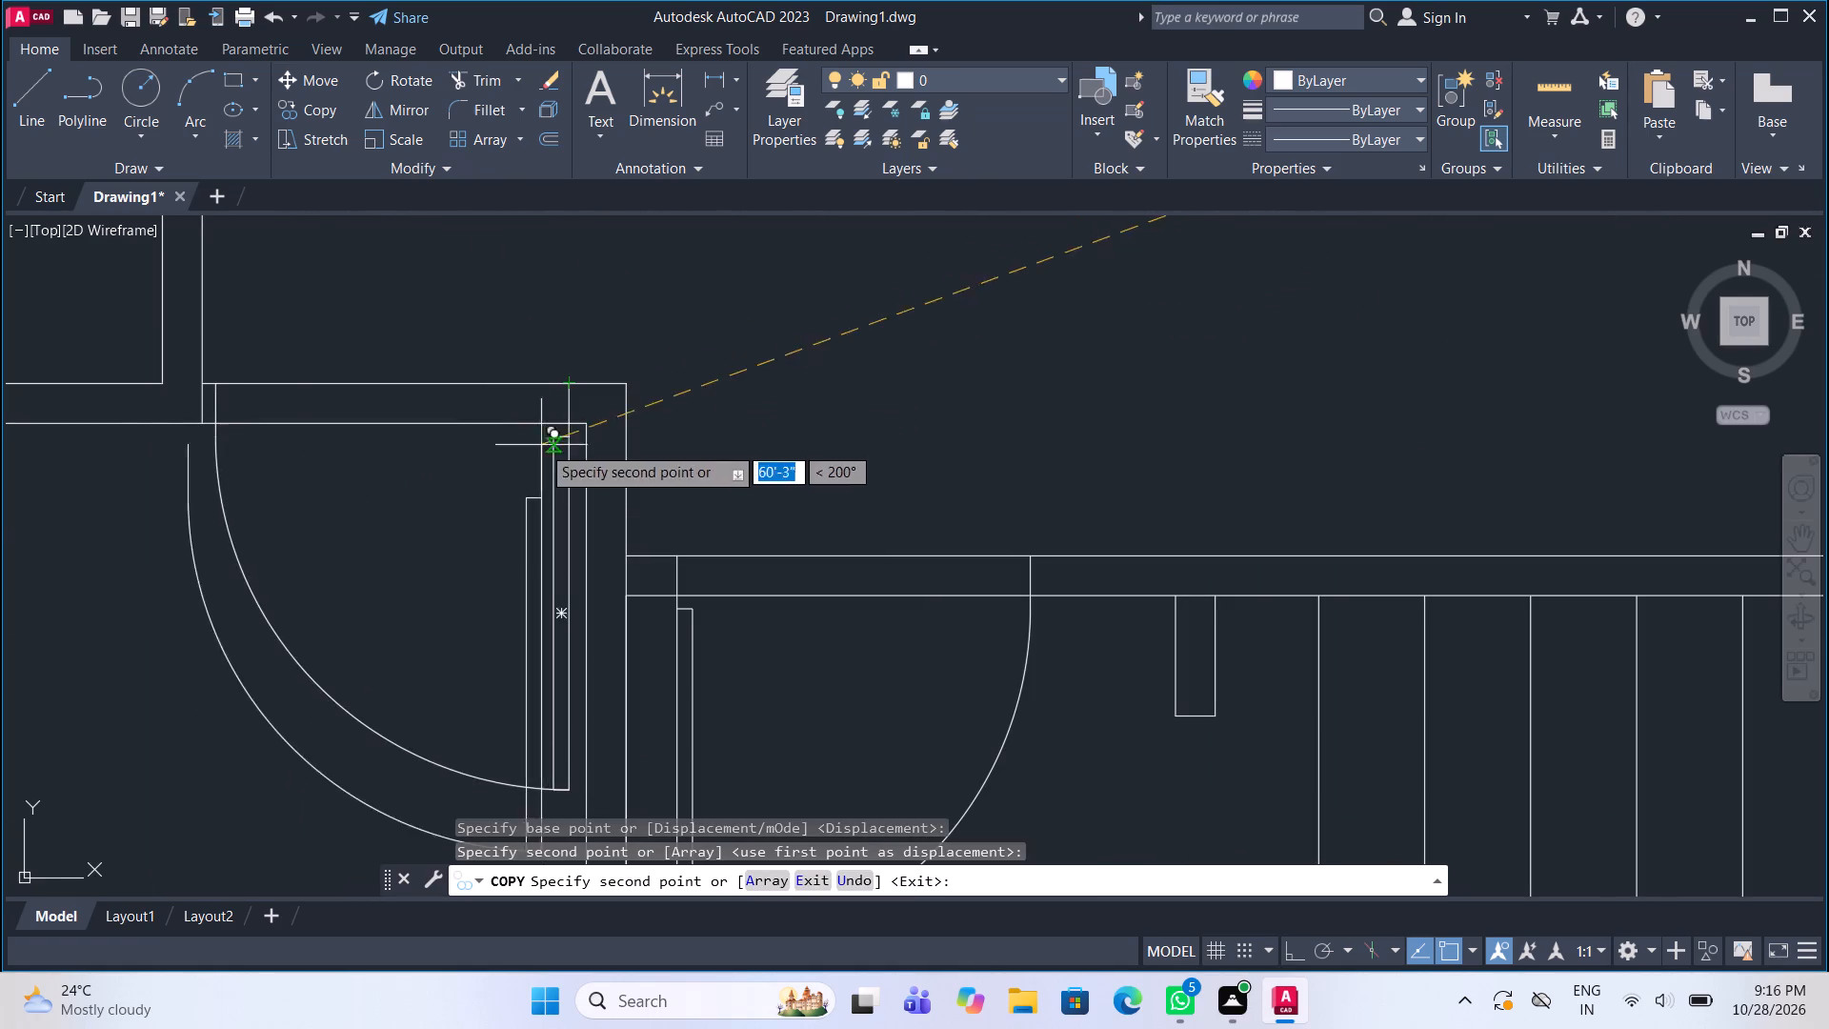
{"action": "key", "text": "Escape"}
Copy the top-row right door by its lower-right jamb corner onto the lower small room's bottom wall, near the room's right corner.
{"action": "scroll", "coordinate": [513, 428], "scroll_direction": "down", "scroll_amount": 5}
{"action": "middle_click_drag", "start_coordinate": [1034, 367], "coordinate": [1028, 380]}
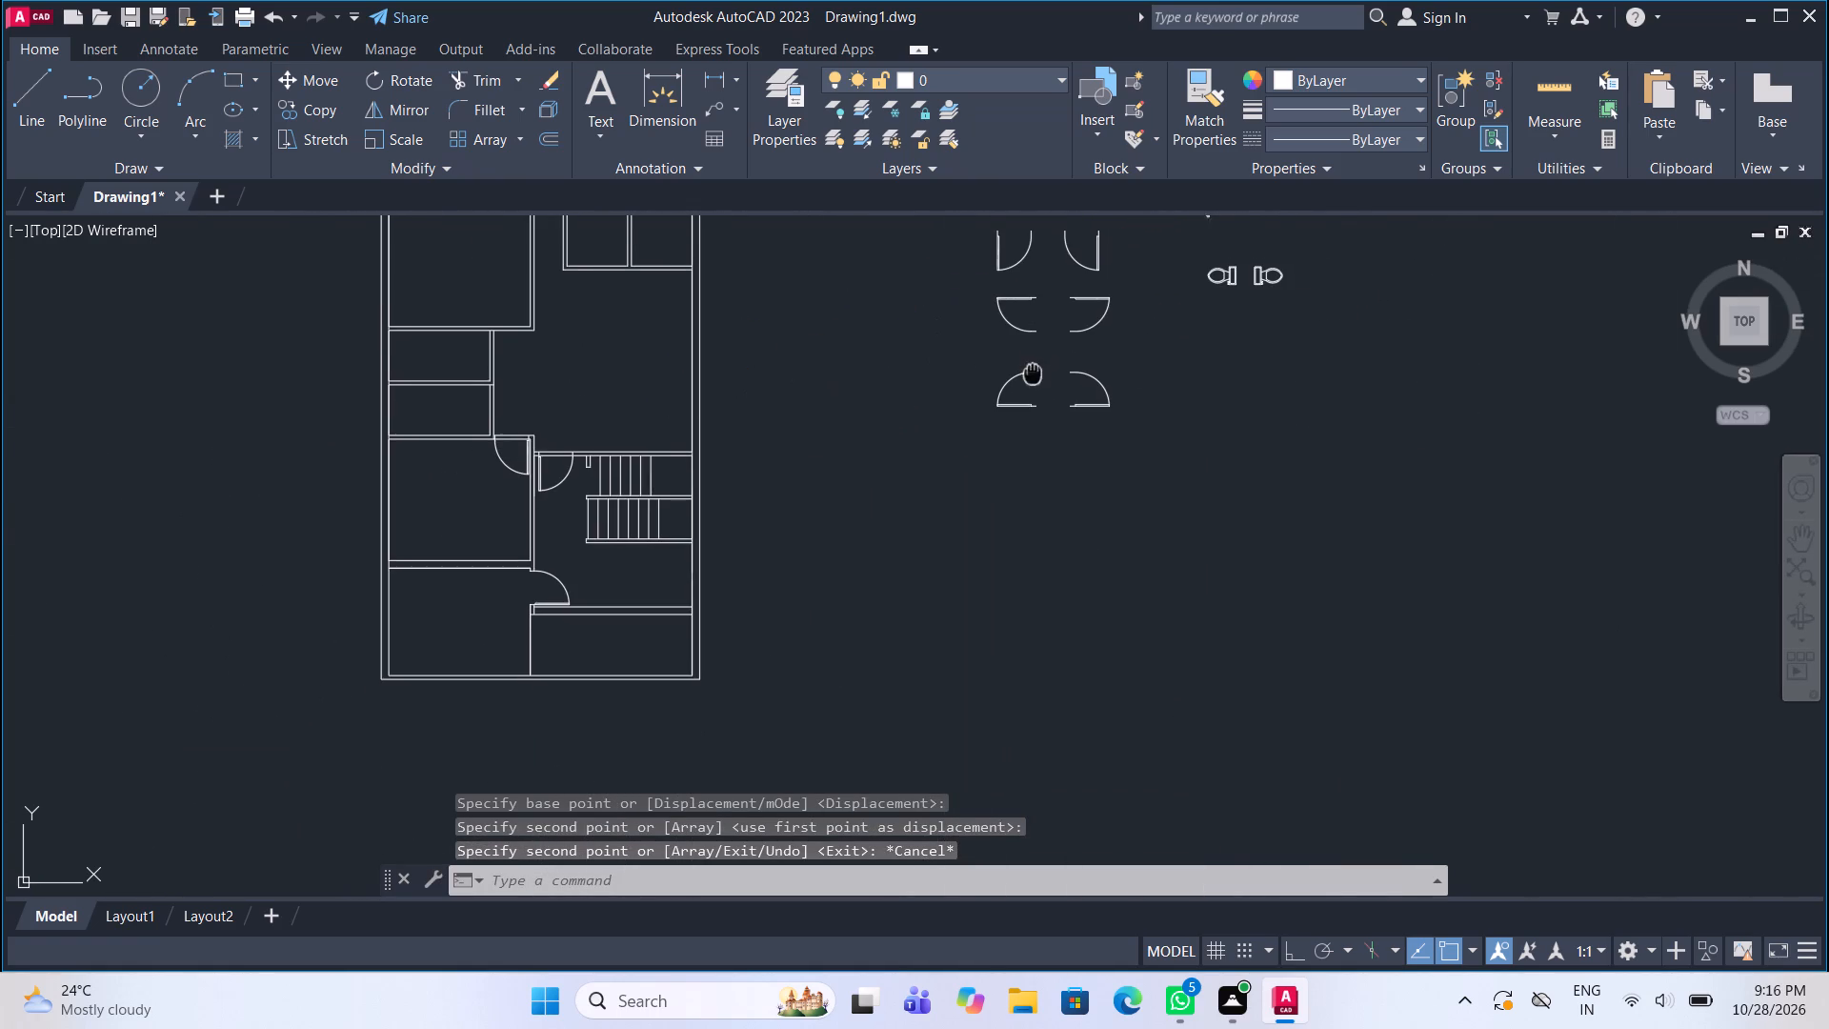
{"action": "middle_click_drag", "start_coordinate": [1028, 380], "coordinate": [848, 545]}
{"action": "scroll", "coordinate": [921, 347], "scroll_direction": "up", "scroll_amount": 1}
{"action": "left_click", "coordinate": [875, 347]}
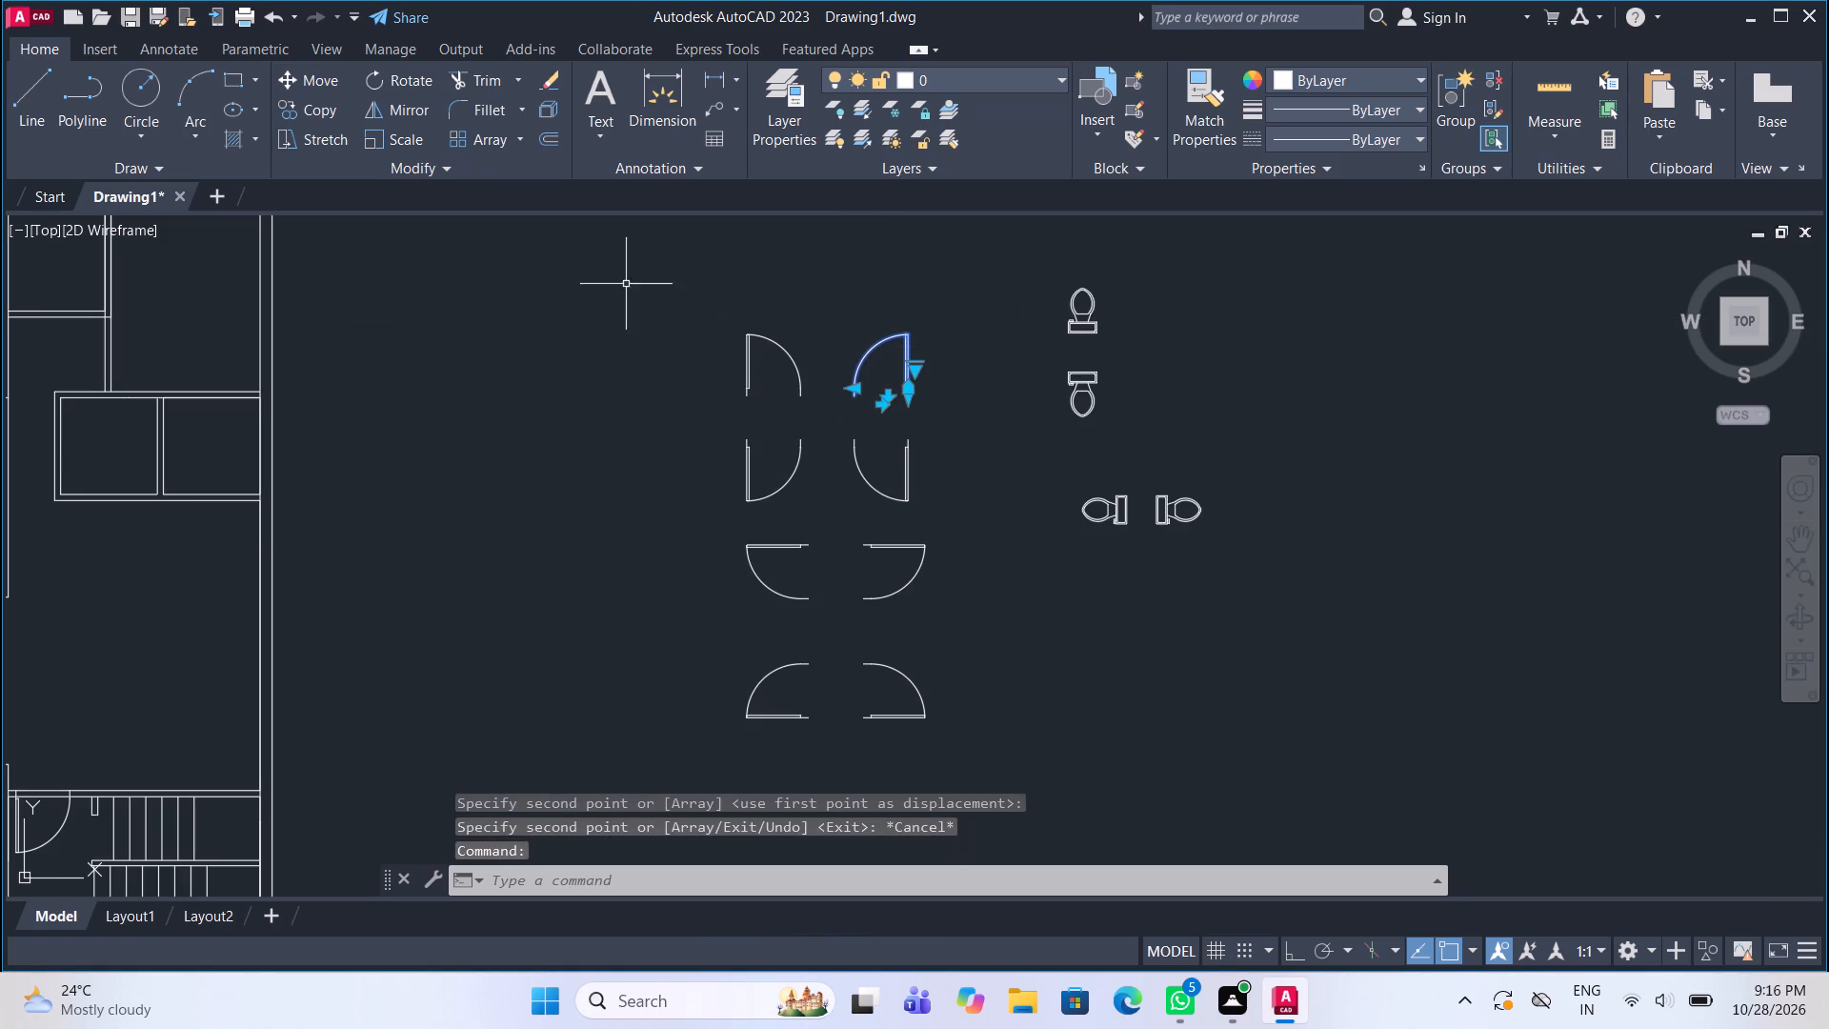
{"action": "left_click", "coordinate": [312, 111]}
{"action": "scroll", "coordinate": [903, 389], "scroll_direction": "up", "scroll_amount": 2}
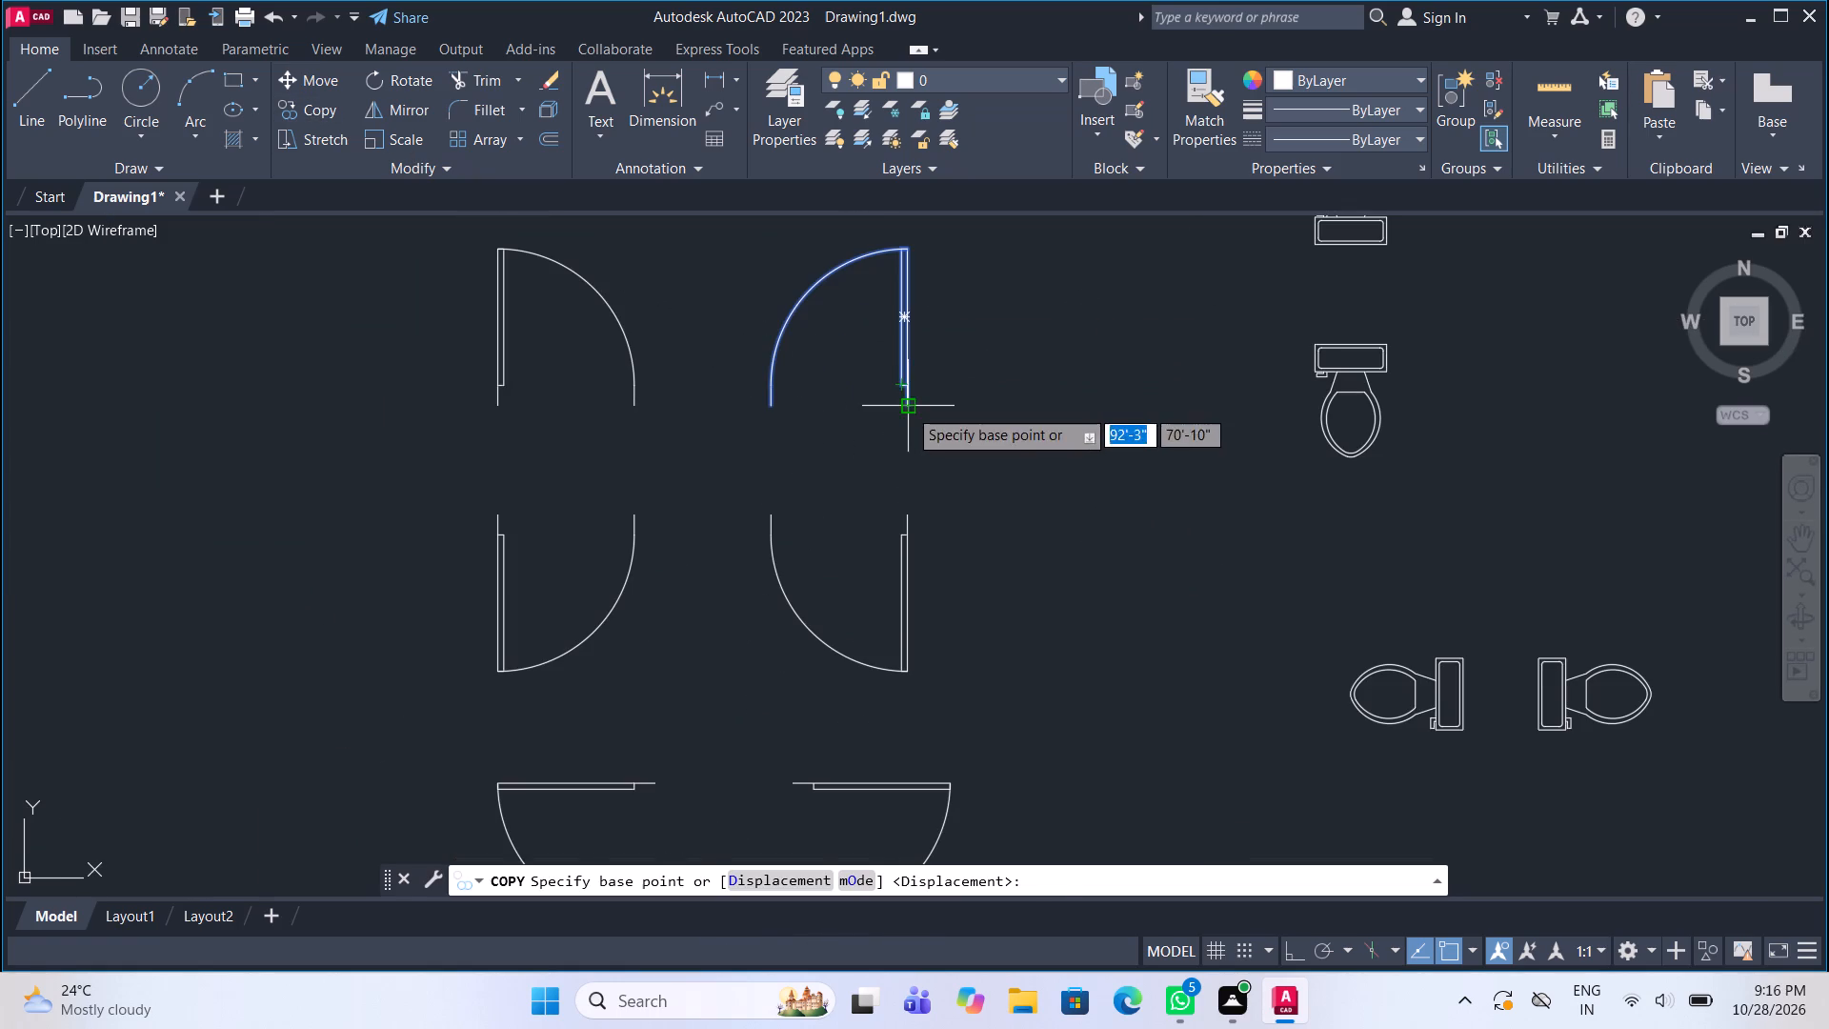
{"action": "left_click", "coordinate": [908, 408]}
{"action": "scroll", "coordinate": [984, 370], "scroll_direction": "down", "scroll_amount": 4}
{"action": "middle_click_drag", "start_coordinate": [586, 456], "coordinate": [712, 405]}
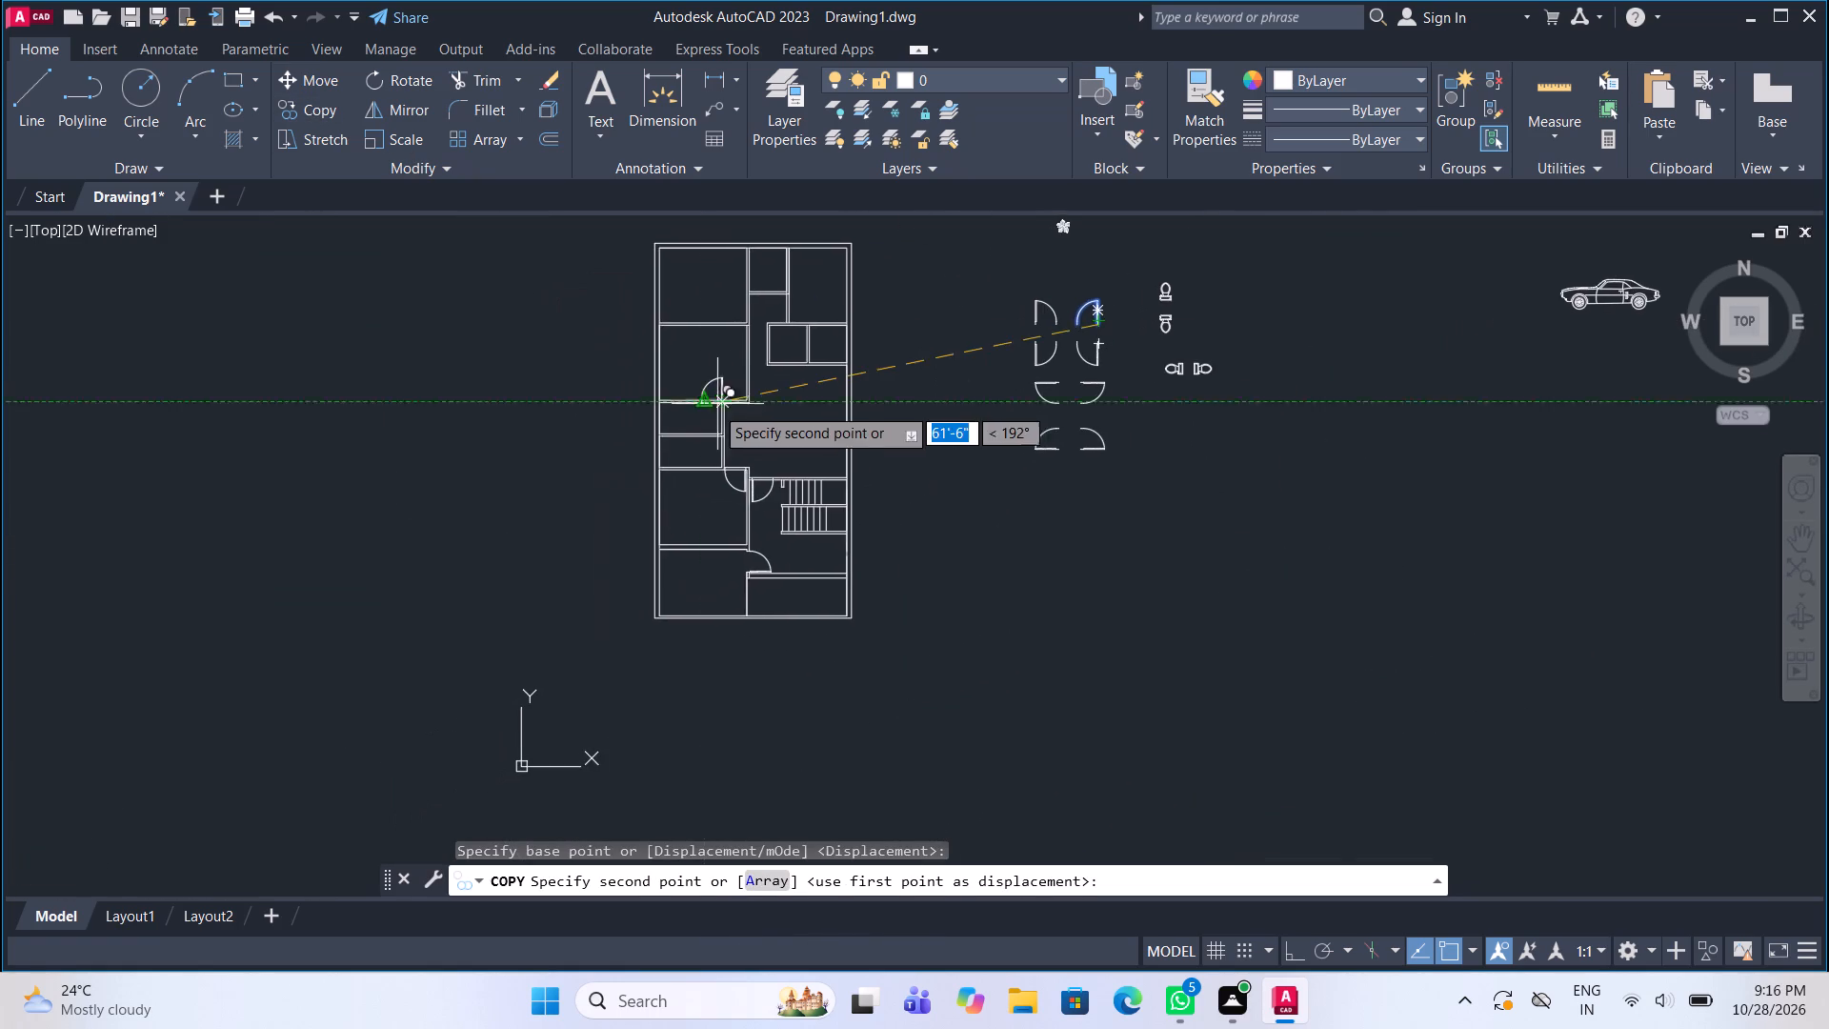
{"action": "scroll", "coordinate": [691, 455], "scroll_direction": "up", "scroll_amount": 5}
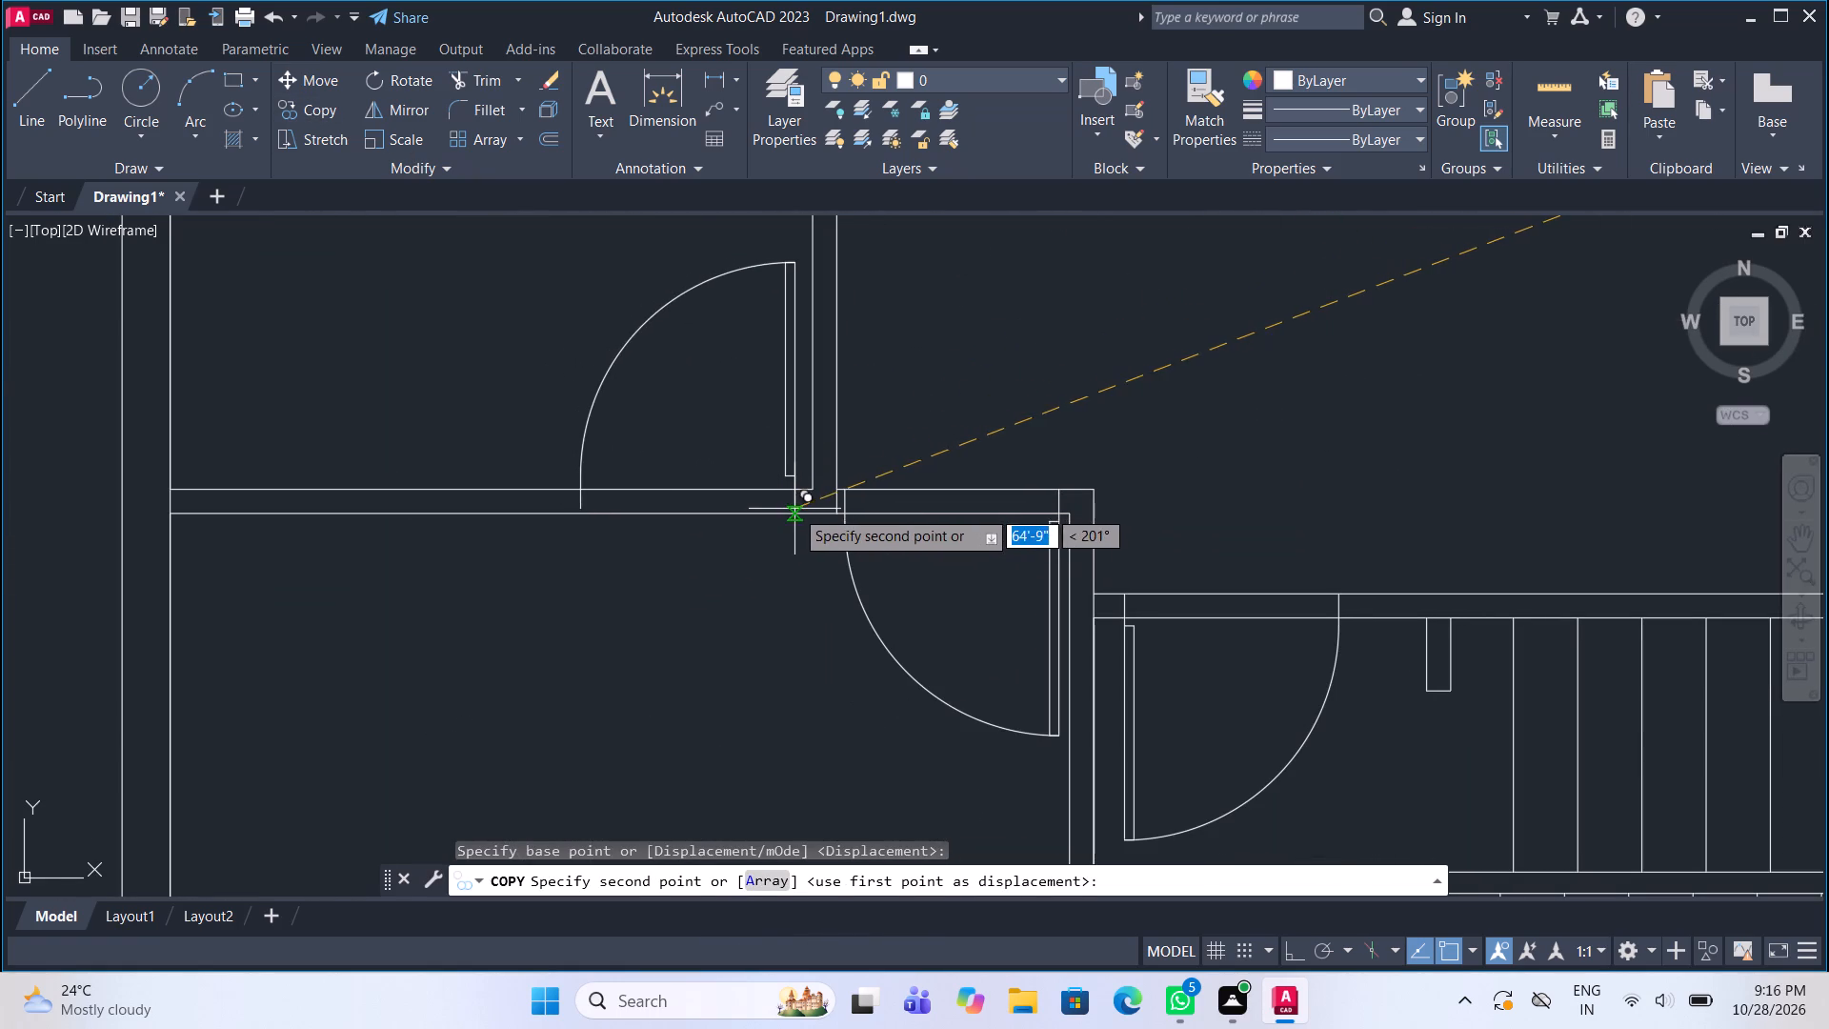
{"action": "left_click", "coordinate": [794, 509]}
{"action": "key", "text": "Escape"}
Scale the copied small-room door down about its lower-right jamb corner to a clearly smaller size.
{"action": "left_click", "coordinate": [638, 317]}
{"action": "left_click", "coordinate": [620, 374]}
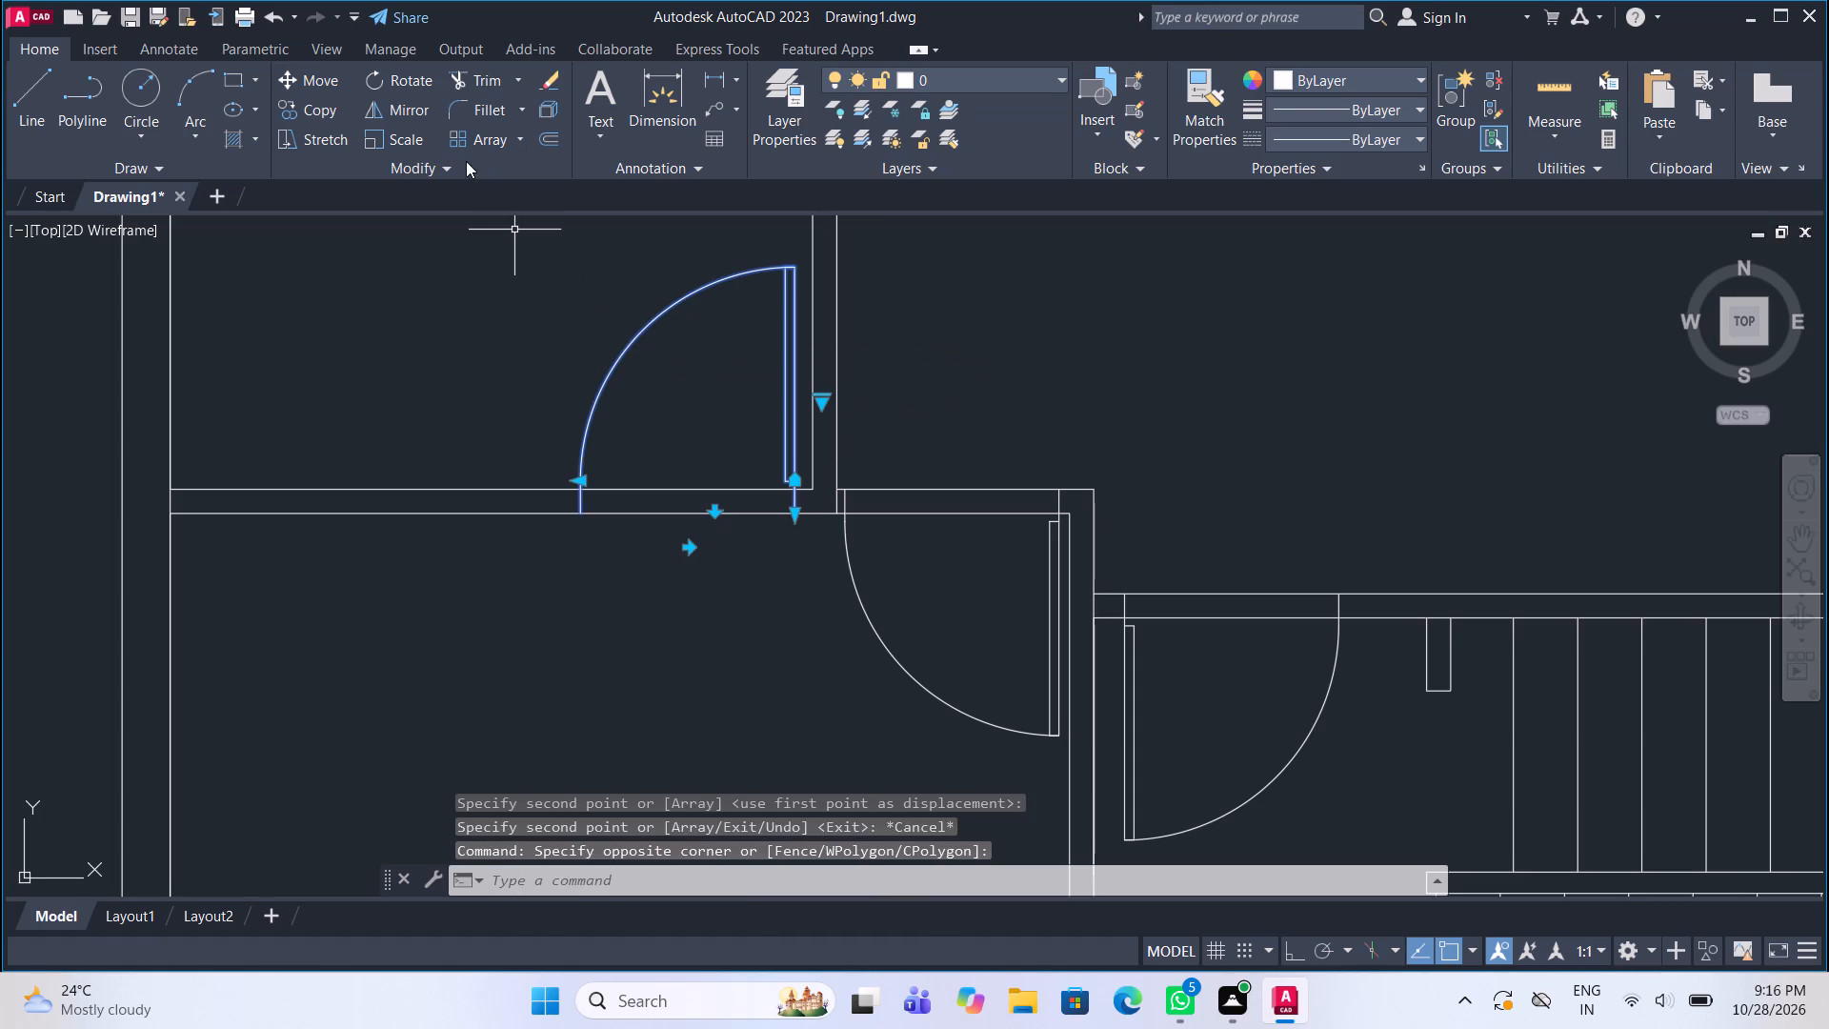
{"action": "left_click", "coordinate": [406, 131]}
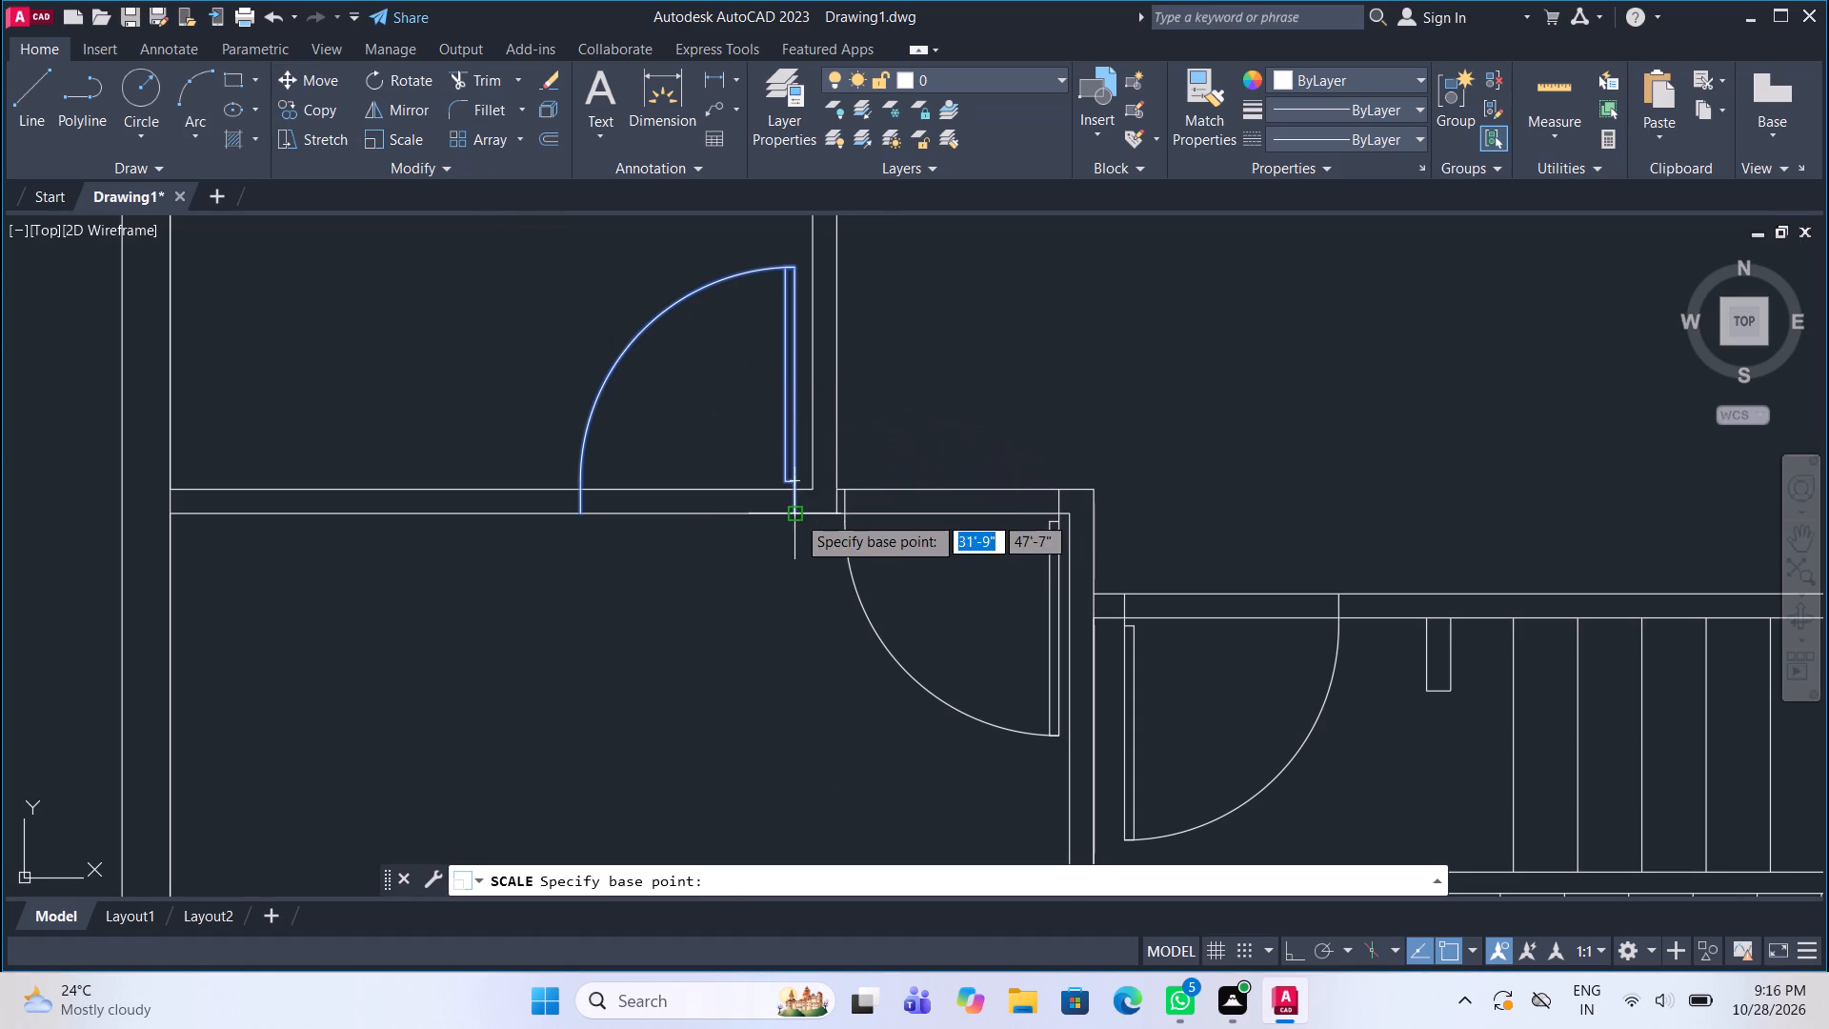
{"action": "left_click", "coordinate": [796, 514]}
{"action": "left_click", "coordinate": [769, 436]}
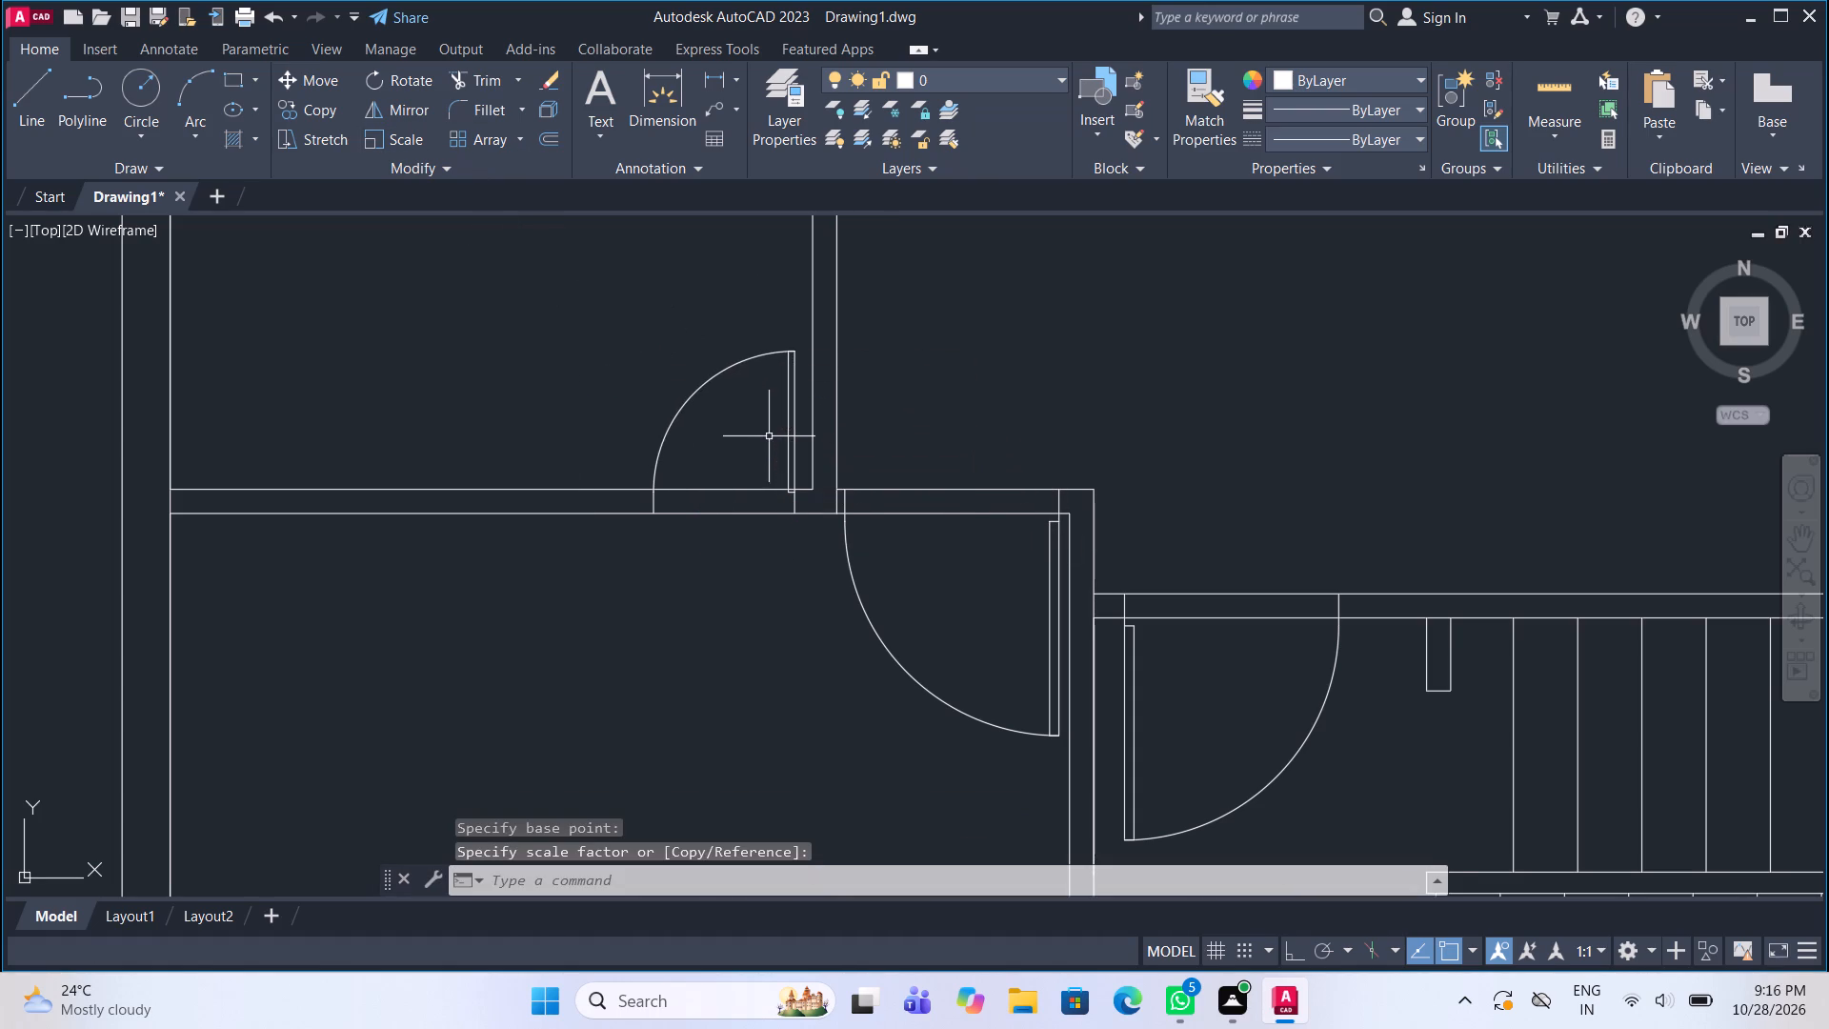
With Ortho on, mirror the reduced door about a horizontal line at the partition between the two small rooms, keeping the original.
{"action": "scroll", "coordinate": [688, 446], "scroll_direction": "down", "scroll_amount": 2}
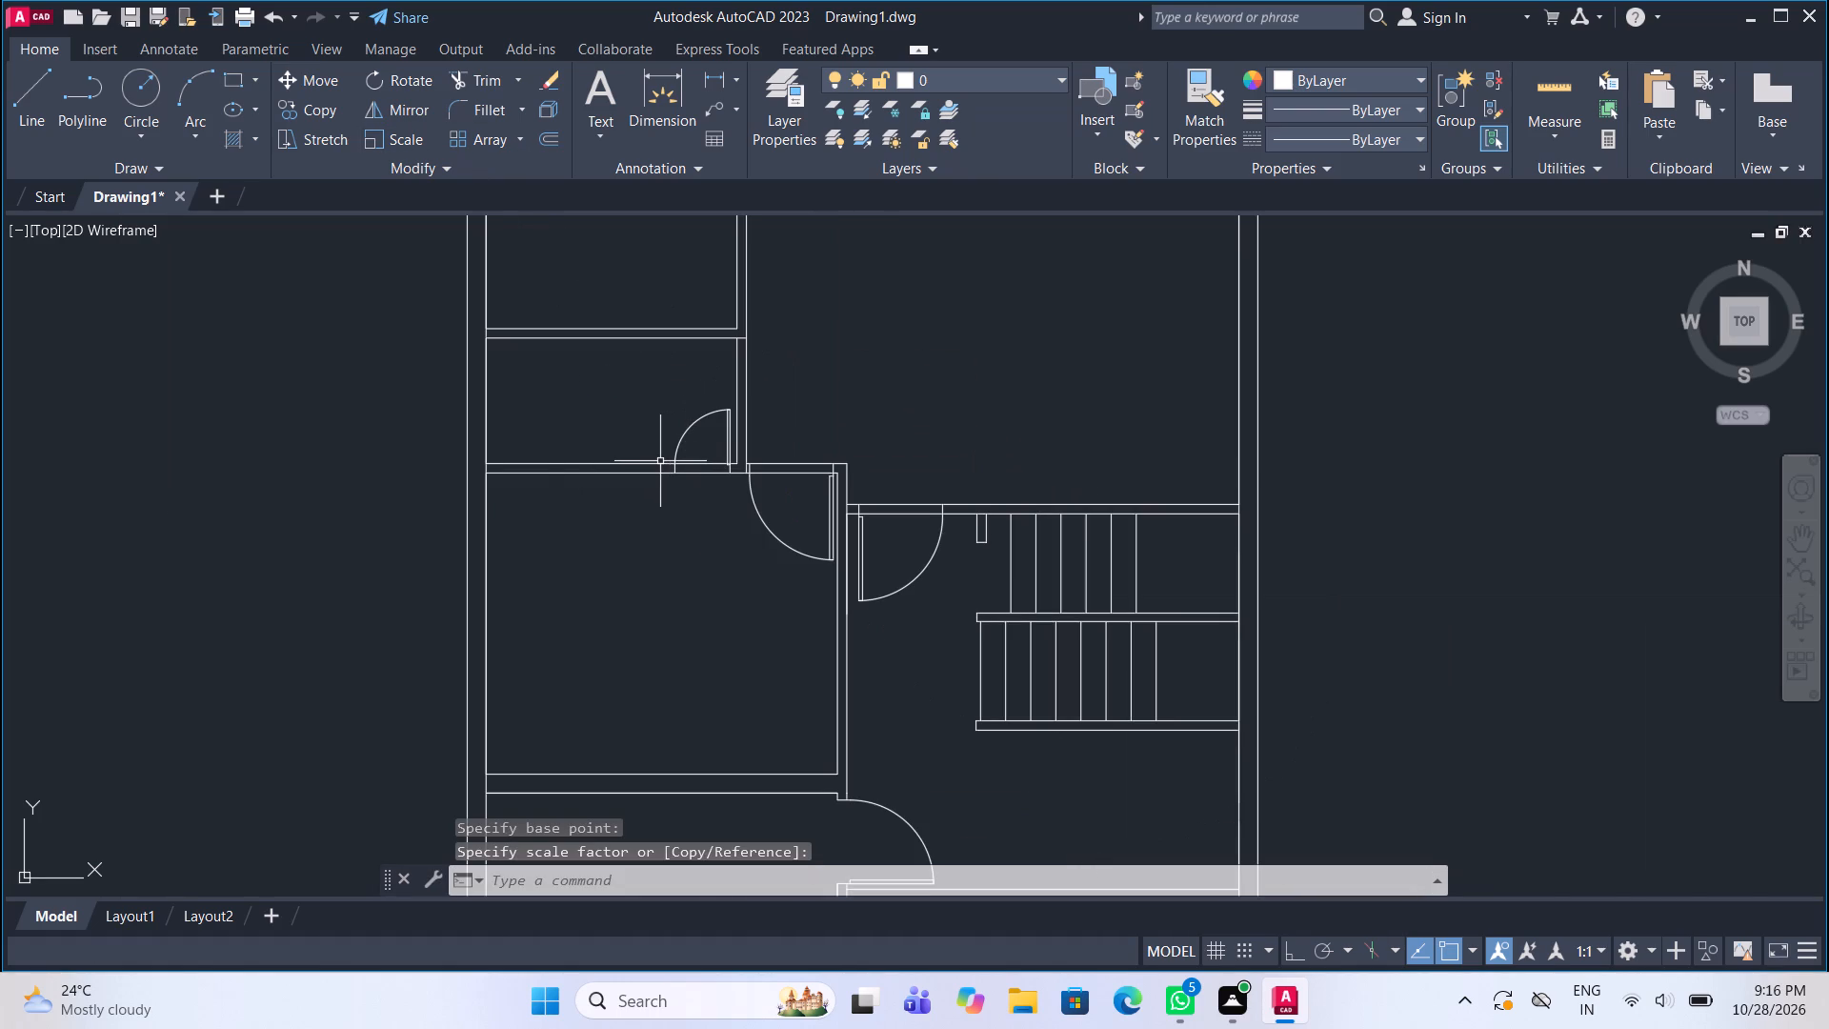
{"action": "scroll", "coordinate": [650, 502], "scroll_direction": "down", "scroll_amount": 1}
{"action": "middle_click_drag", "start_coordinate": [693, 390], "coordinate": [654, 414]}
{"action": "middle_click_drag", "start_coordinate": [641, 437], "coordinate": [637, 449]}
{"action": "scroll", "coordinate": [637, 449], "scroll_direction": "down", "scroll_amount": 3}
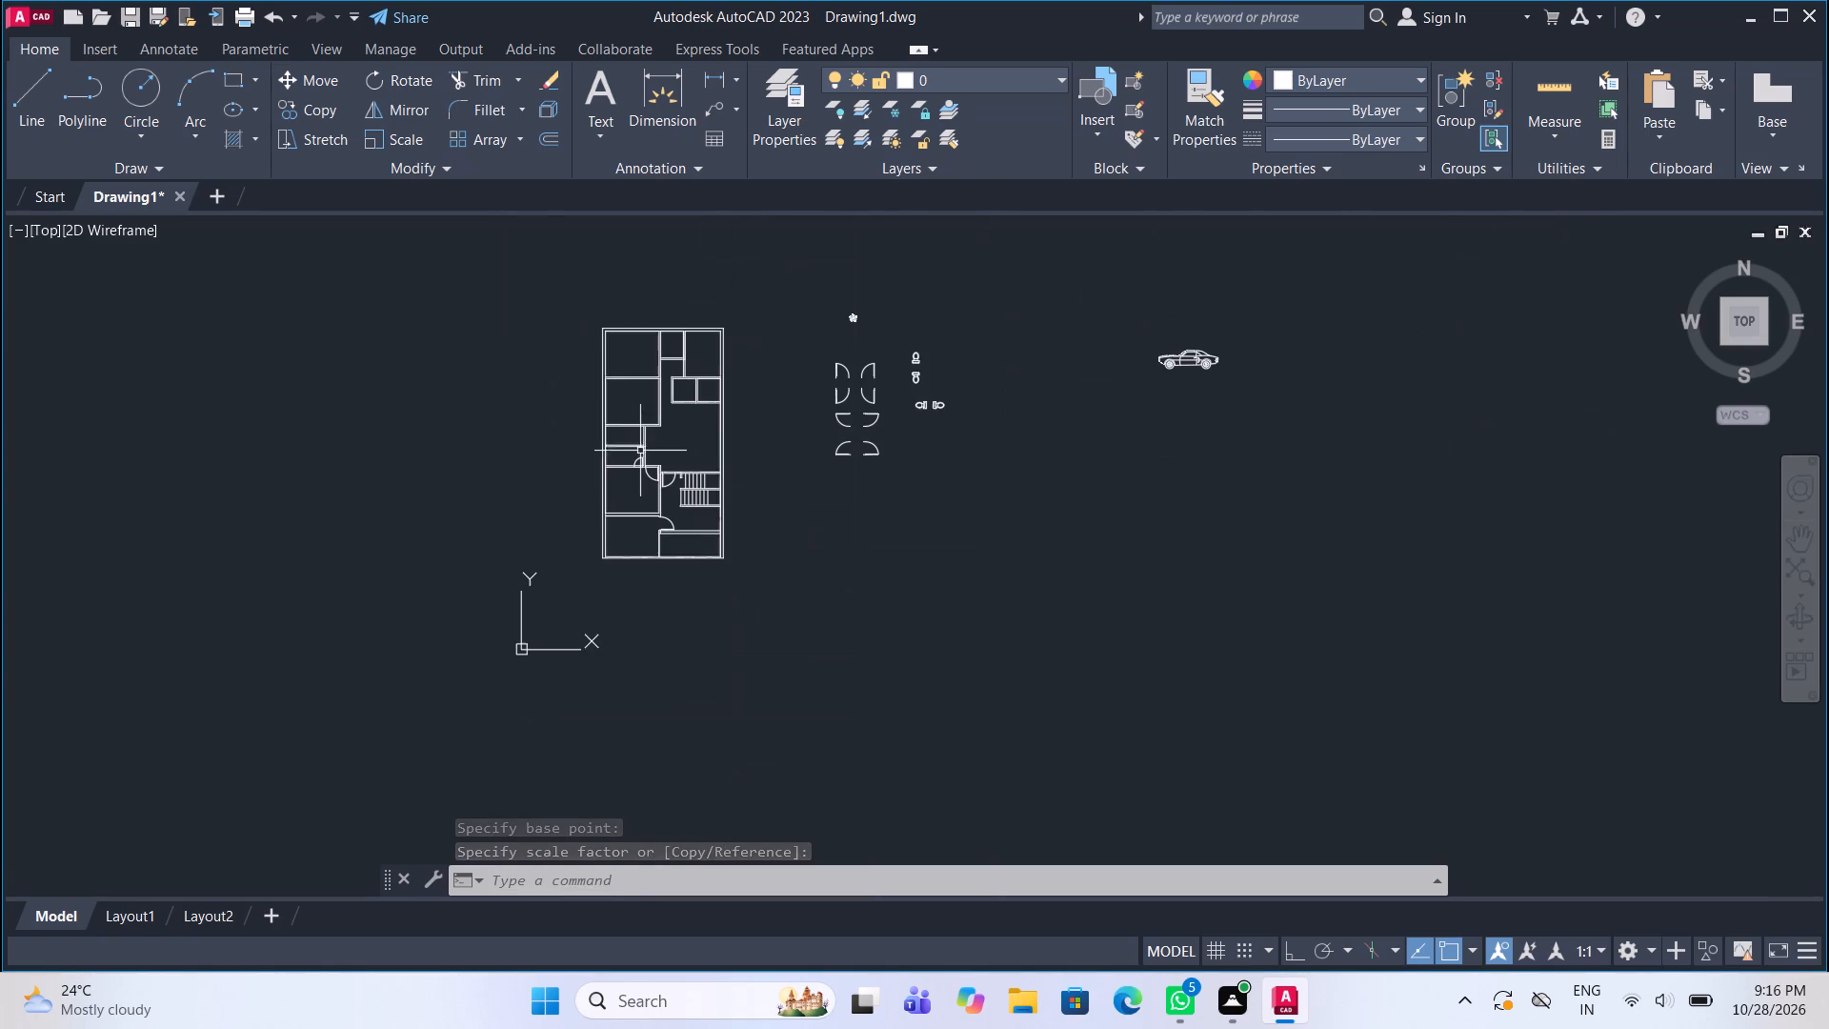
{"action": "scroll", "coordinate": [664, 427], "scroll_direction": "up", "scroll_amount": 3}
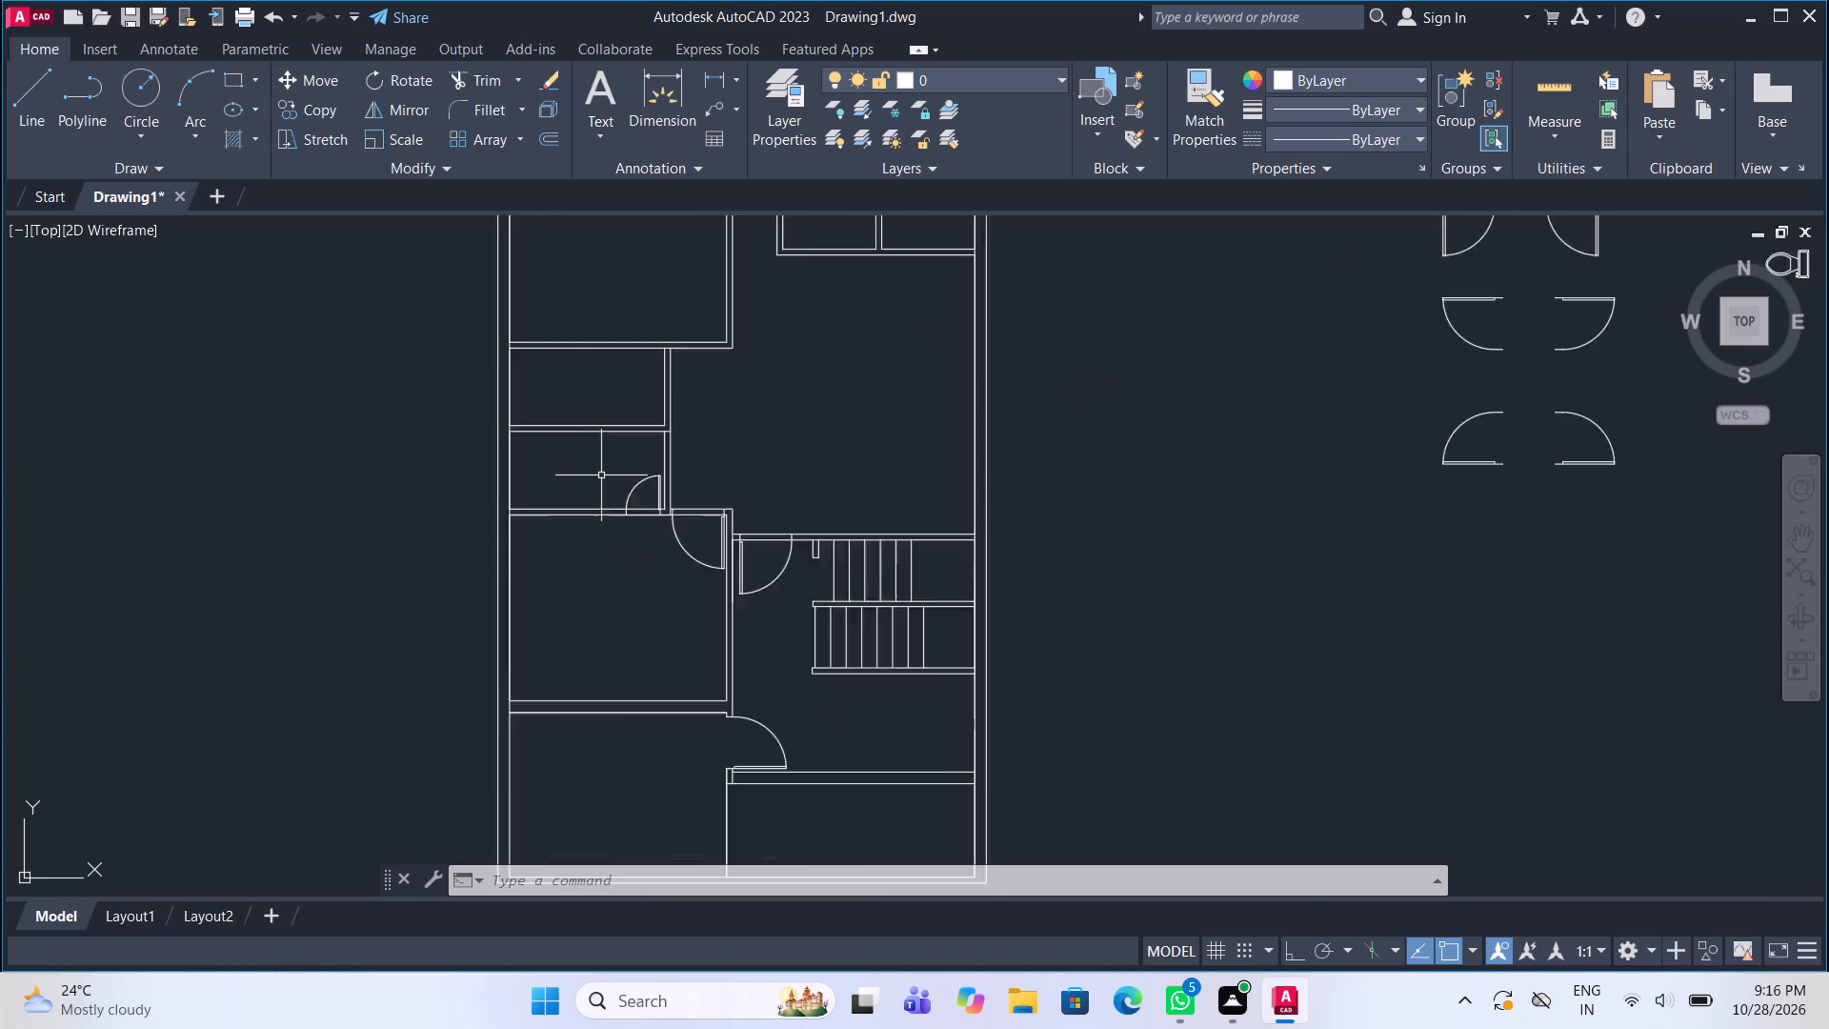
{"action": "scroll", "coordinate": [601, 475], "scroll_direction": "up", "scroll_amount": 2}
{"action": "left_click", "coordinate": [660, 497]}
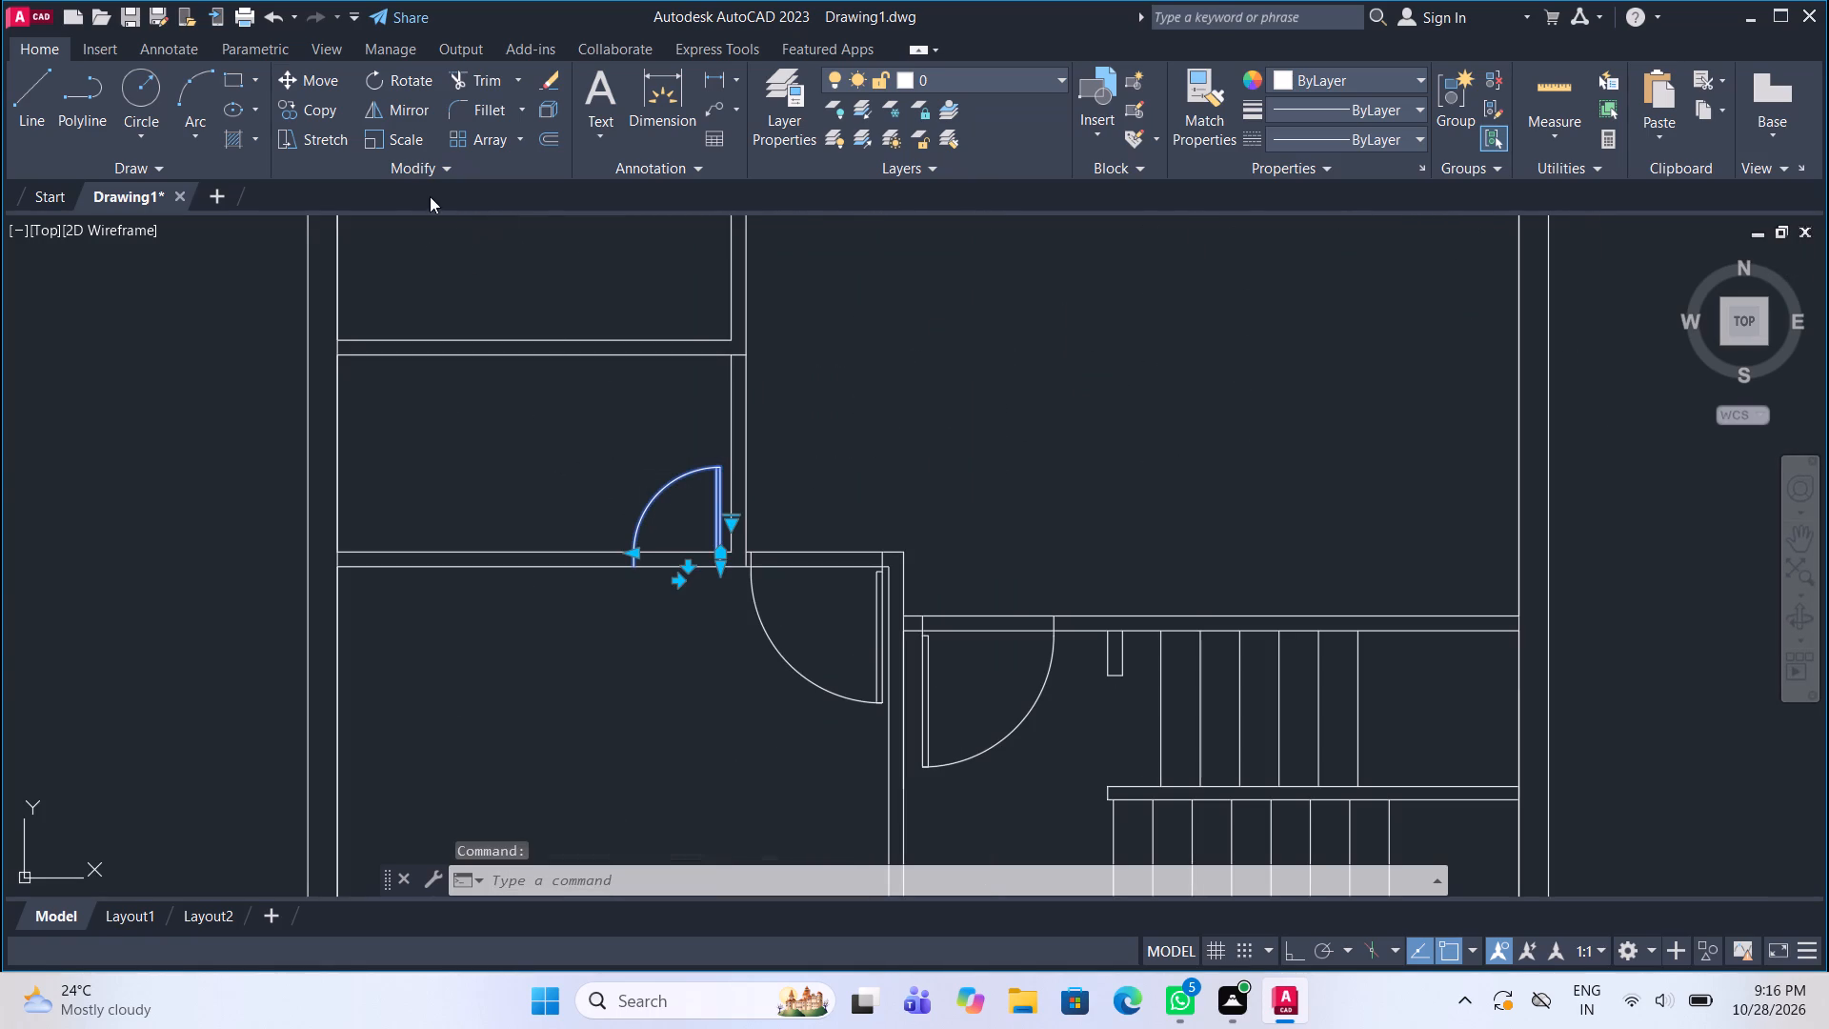
{"action": "left_click", "coordinate": [406, 111]}
{"action": "scroll", "coordinate": [644, 348], "scroll_direction": "down", "scroll_amount": 1}
{"action": "middle_click_drag", "start_coordinate": [644, 348], "coordinate": [650, 446]}
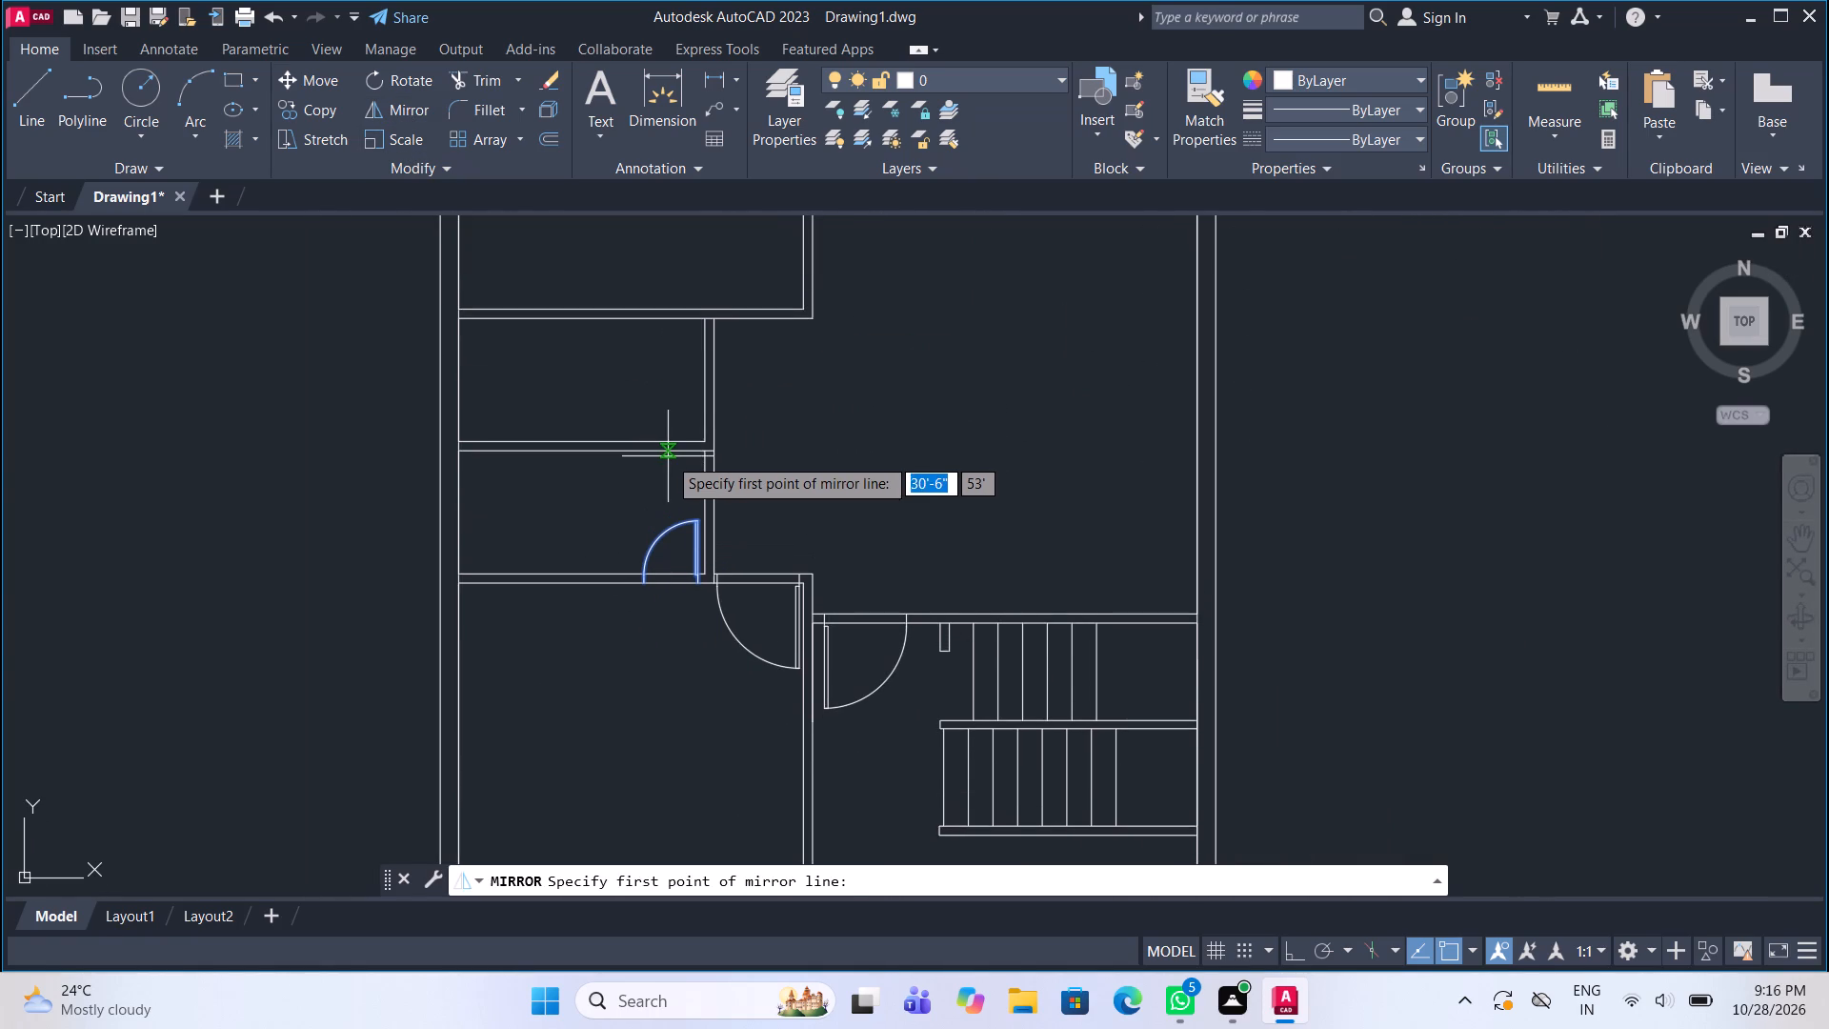
{"action": "left_click", "coordinate": [675, 448]}
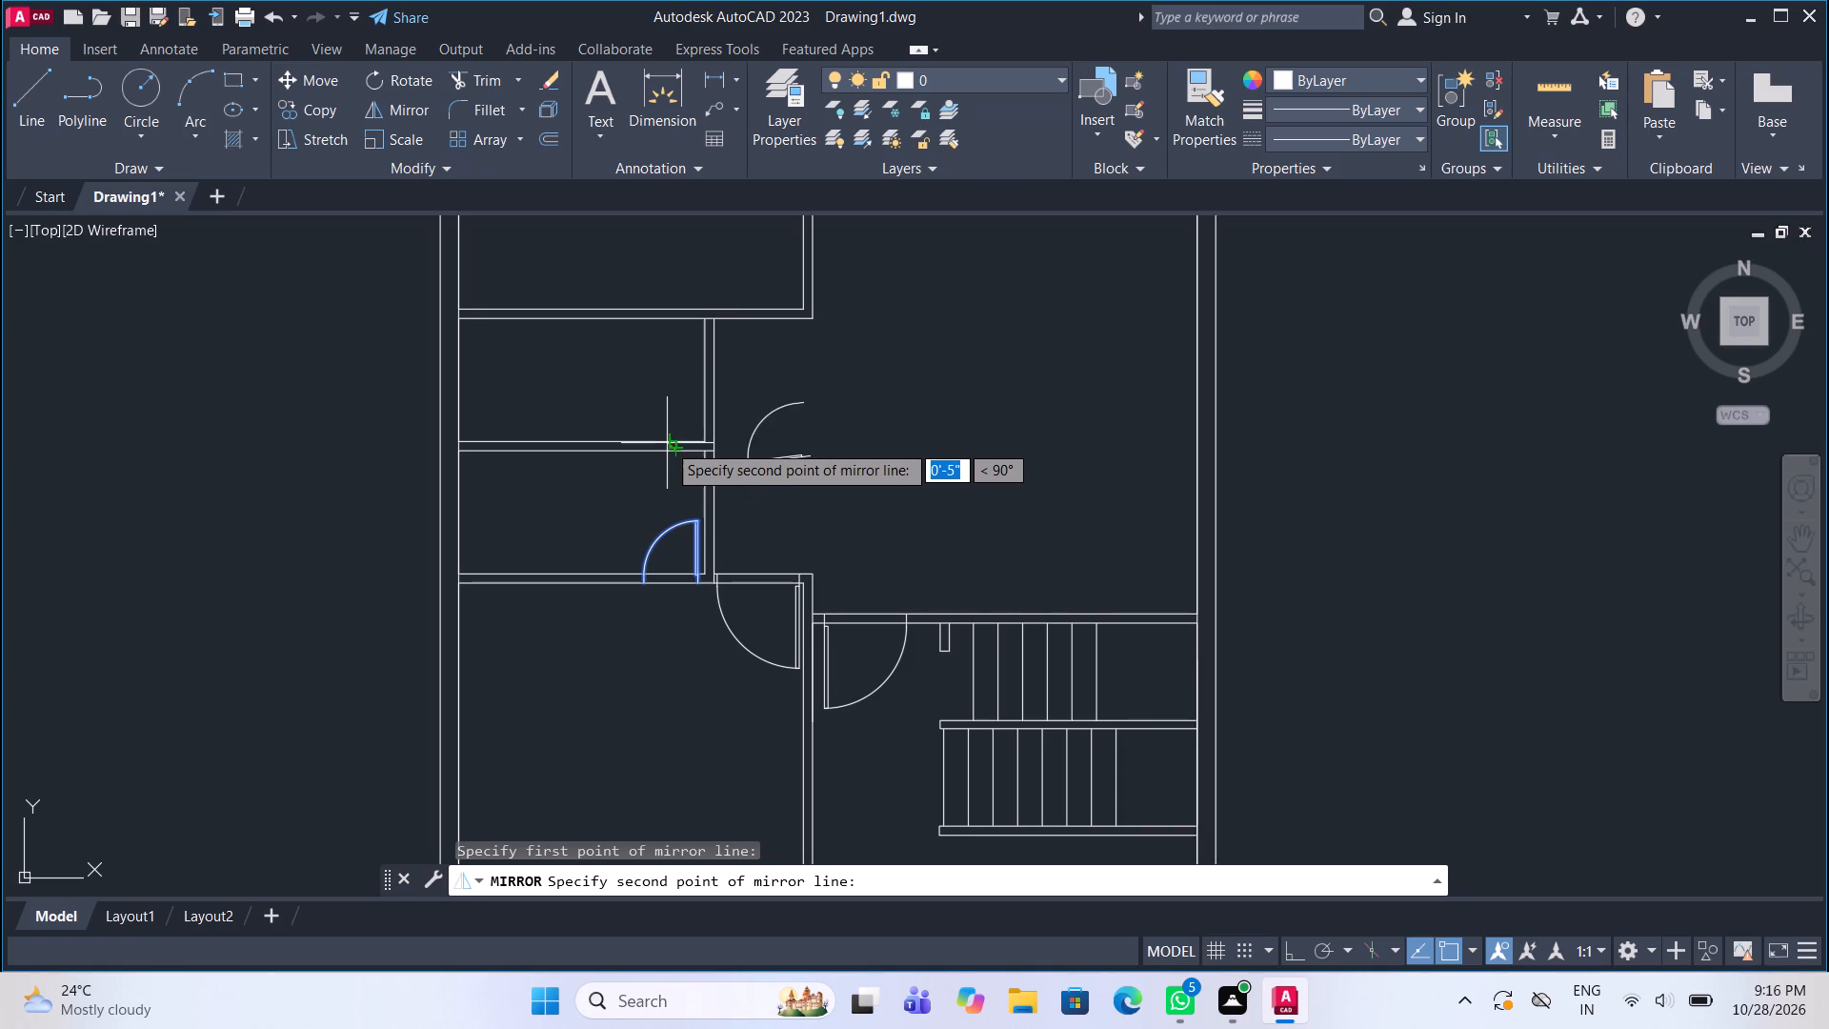
{"action": "key", "text": "F8"}
{"action": "left_click", "coordinate": [597, 488]}
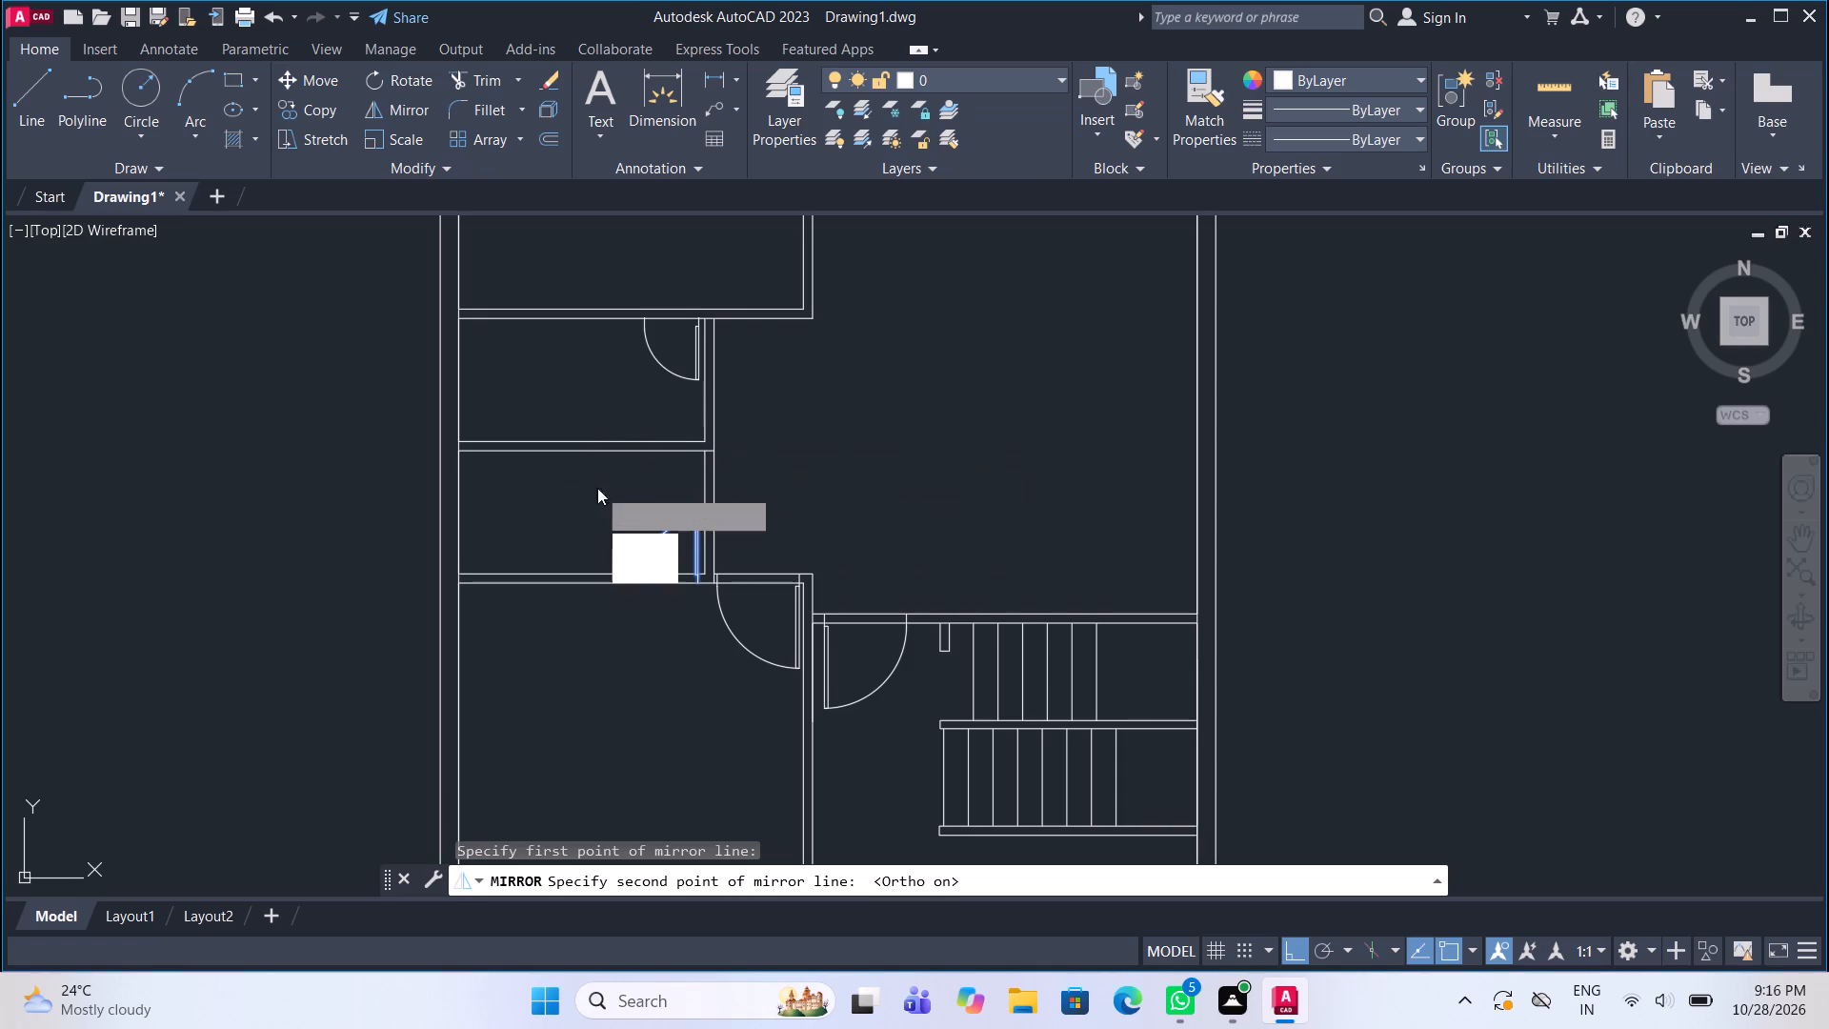
{"action": "left_click_drag", "start_coordinate": [661, 575], "coordinate": [597, 488]}
Copy the upper small room's door straight up by its upper-right jamb corner to the top wall's upper line, and delete the original.
{"action": "scroll", "coordinate": [660, 293], "scroll_direction": "up", "scroll_amount": 2}
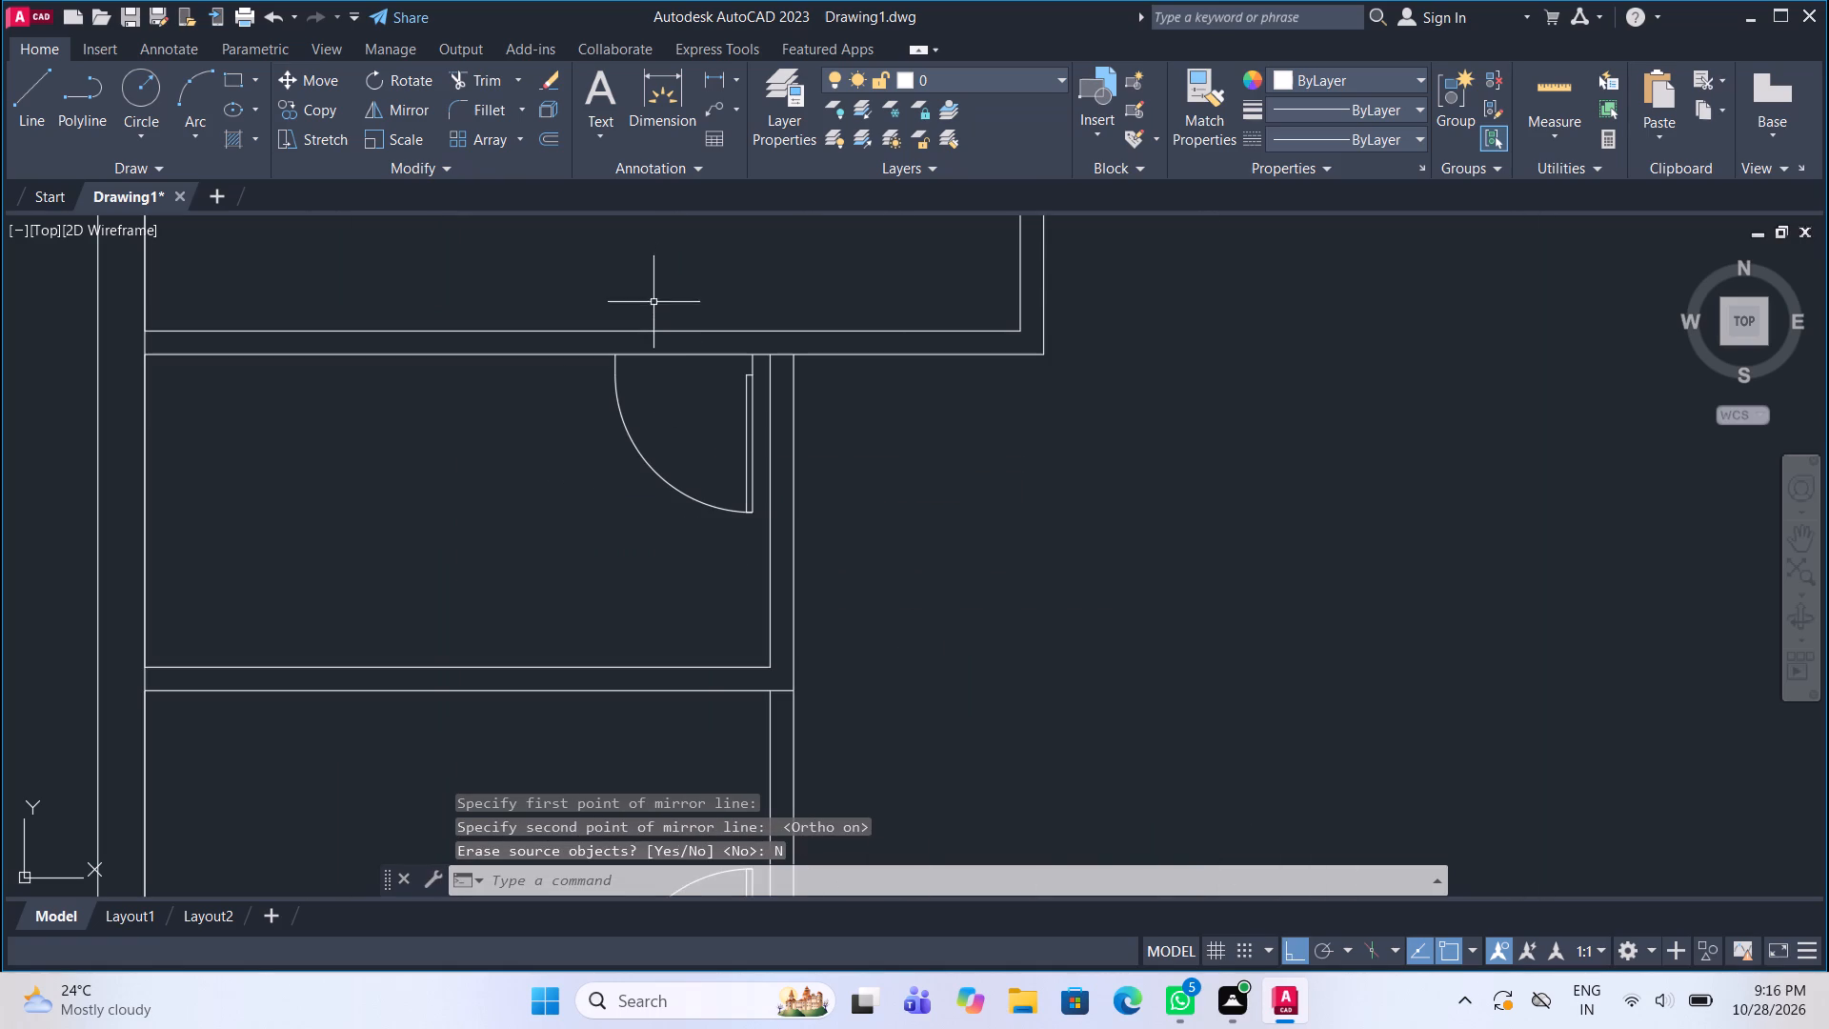
{"action": "left_click", "coordinate": [637, 403]}
{"action": "left_click", "coordinate": [536, 402]}
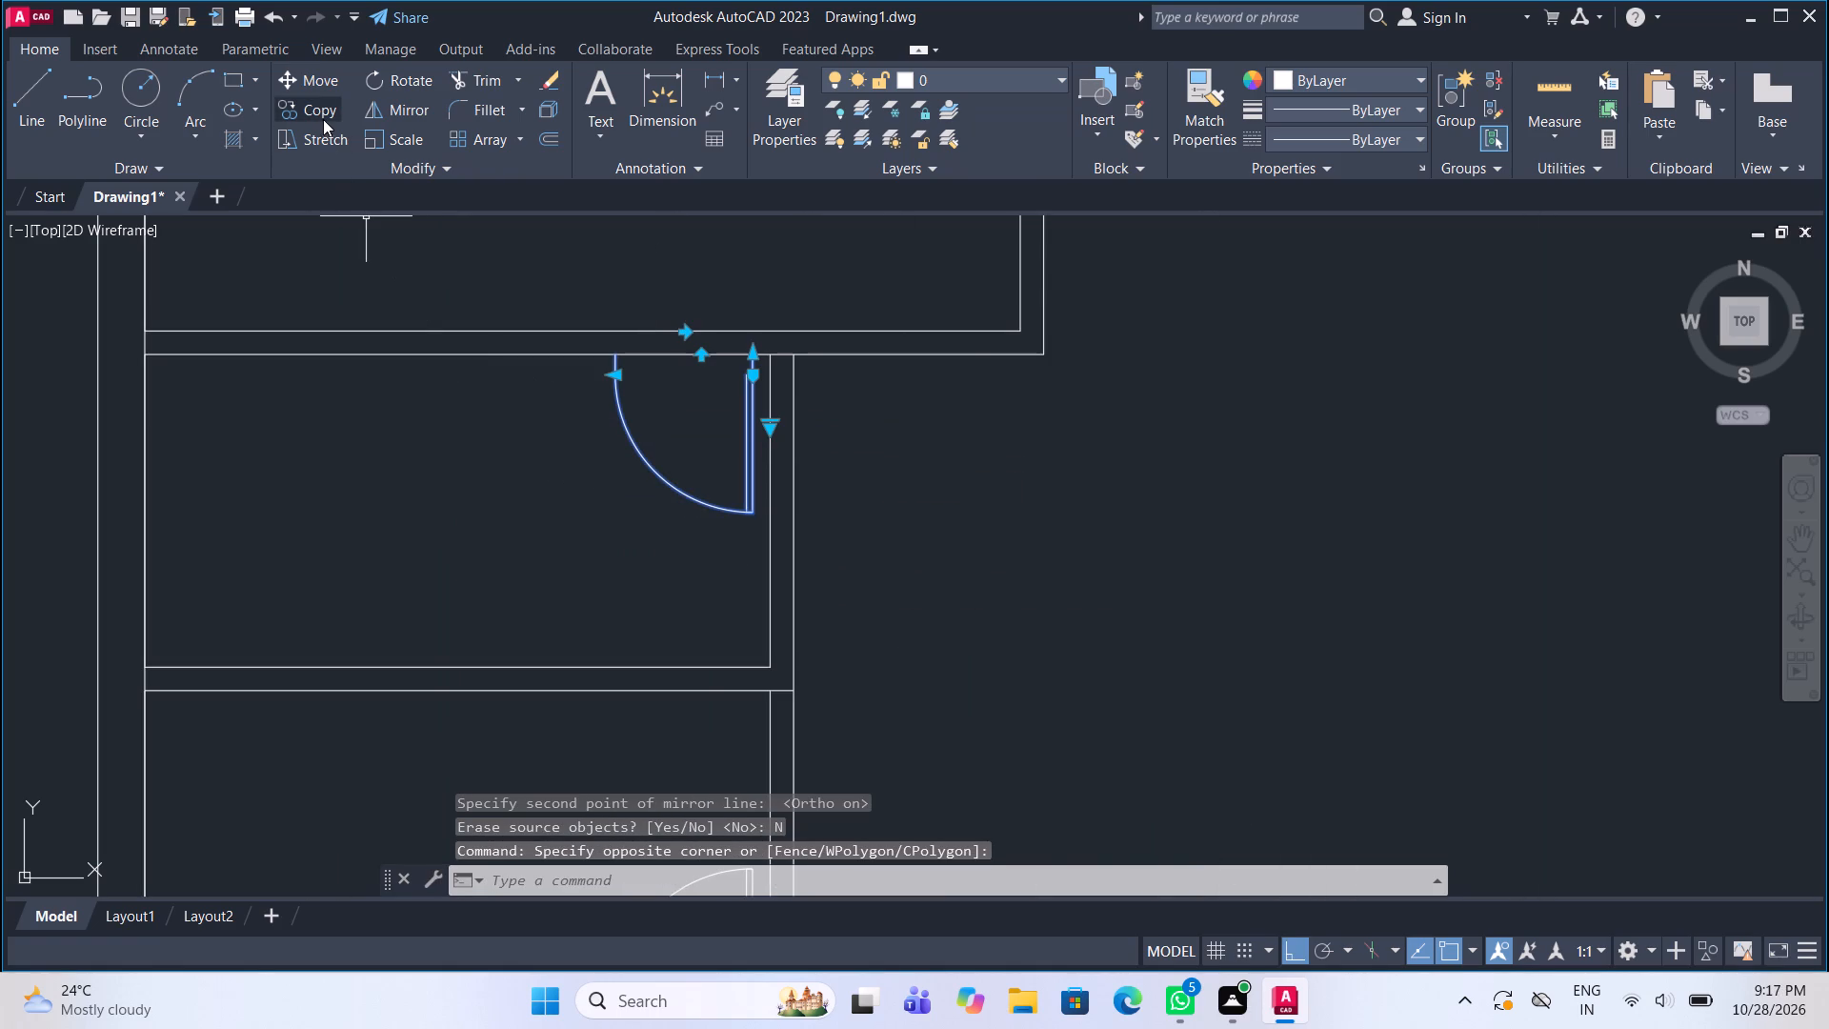
{"action": "left_click", "coordinate": [323, 119]}
{"action": "left_click", "coordinate": [751, 354]}
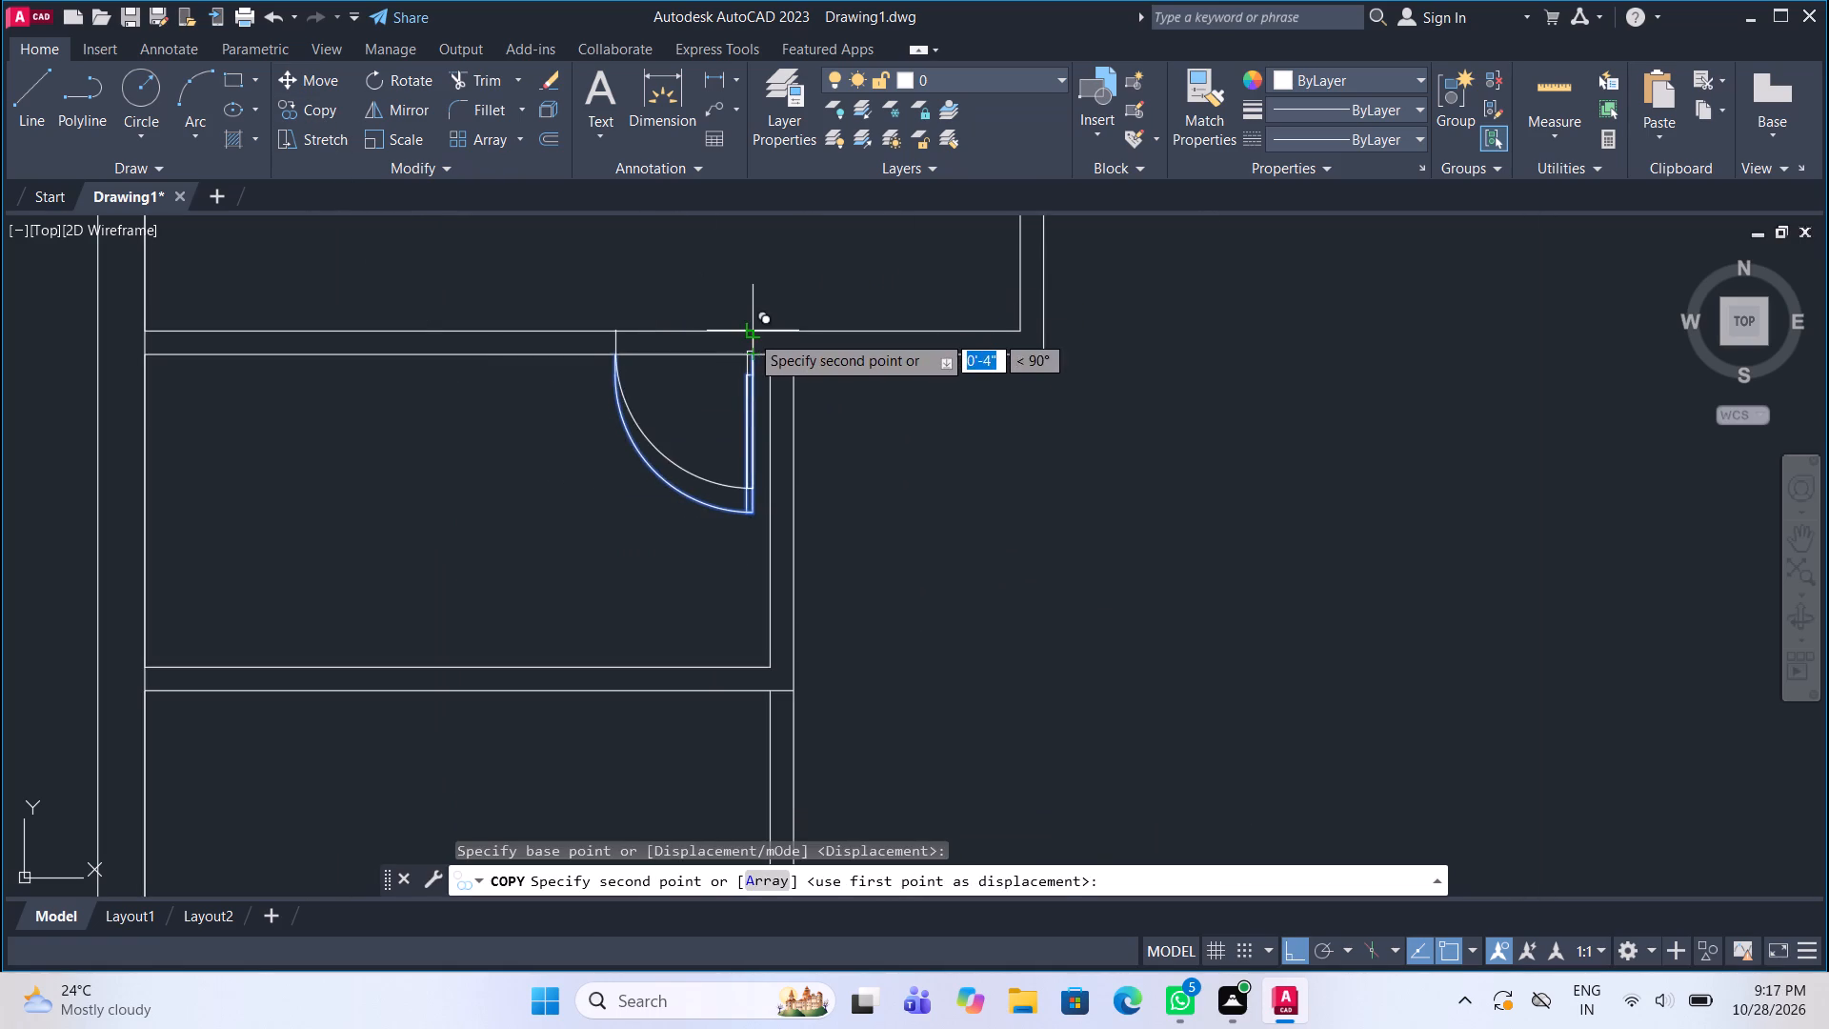
{"action": "left_click", "coordinate": [750, 332]}
{"action": "key", "text": "Escape"}
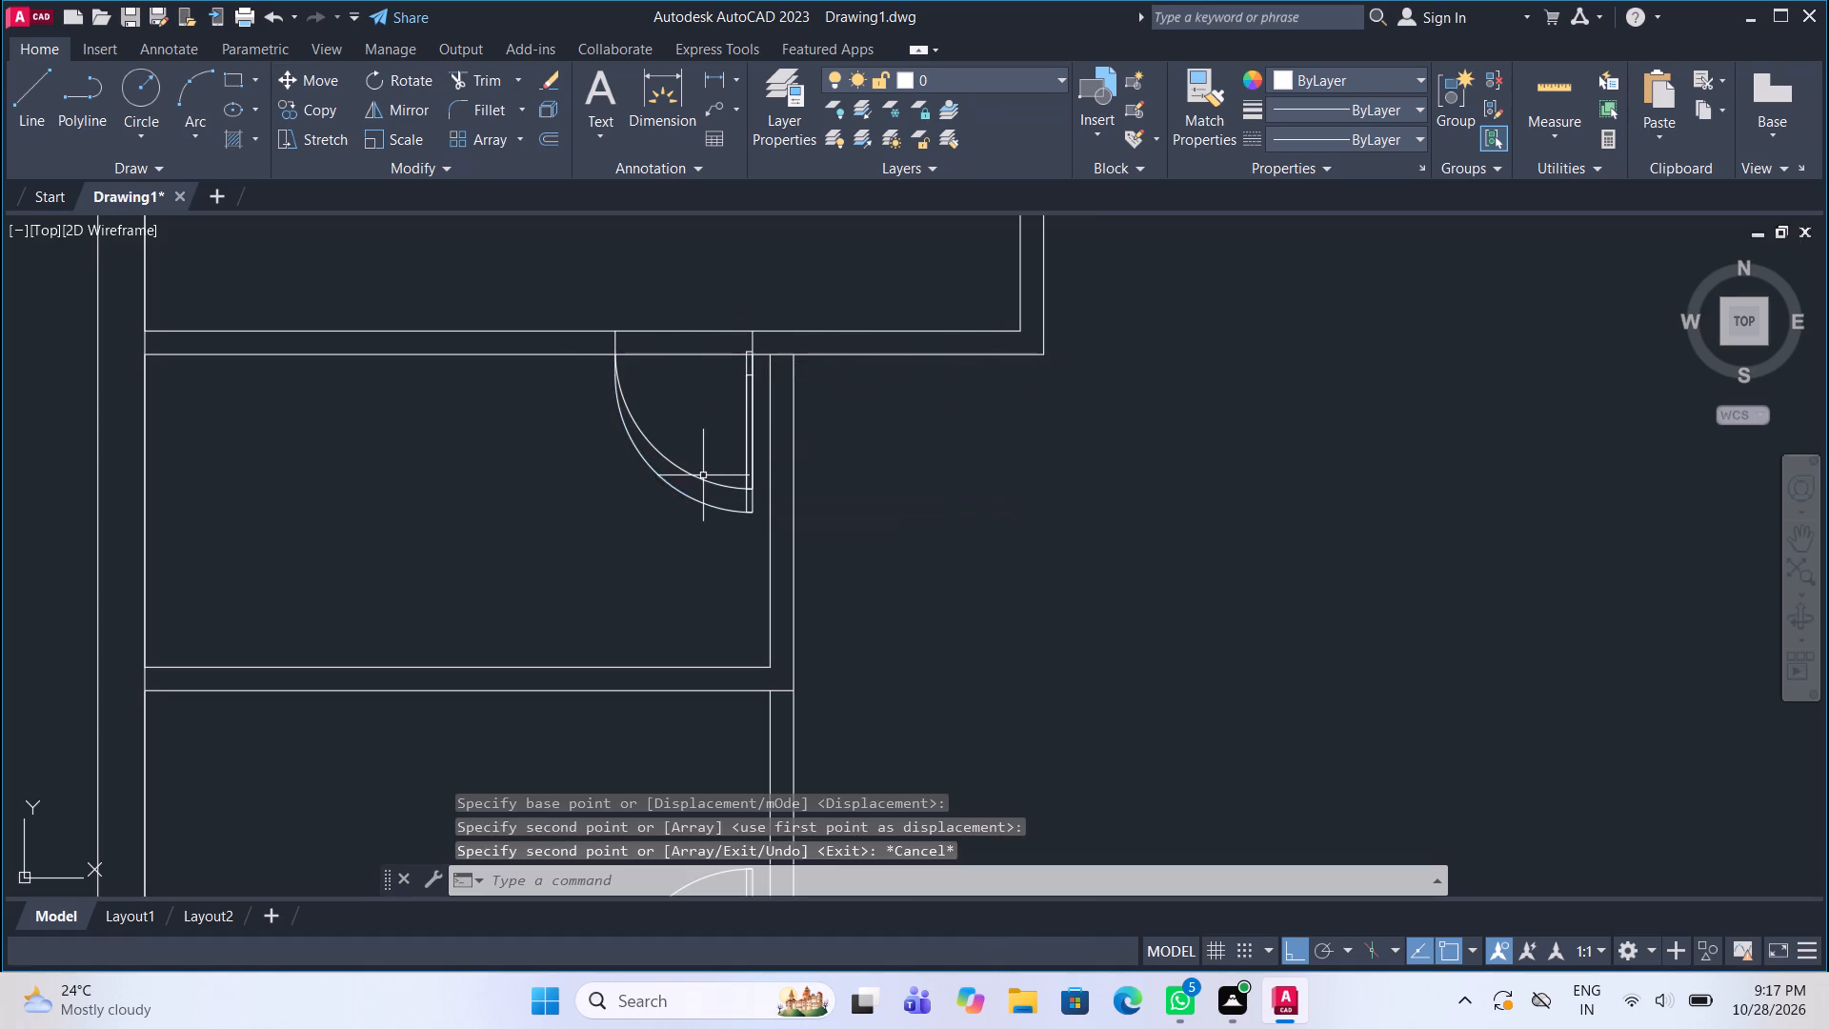
{"action": "left_click", "coordinate": [695, 499]}
{"action": "key", "text": "Delete"}
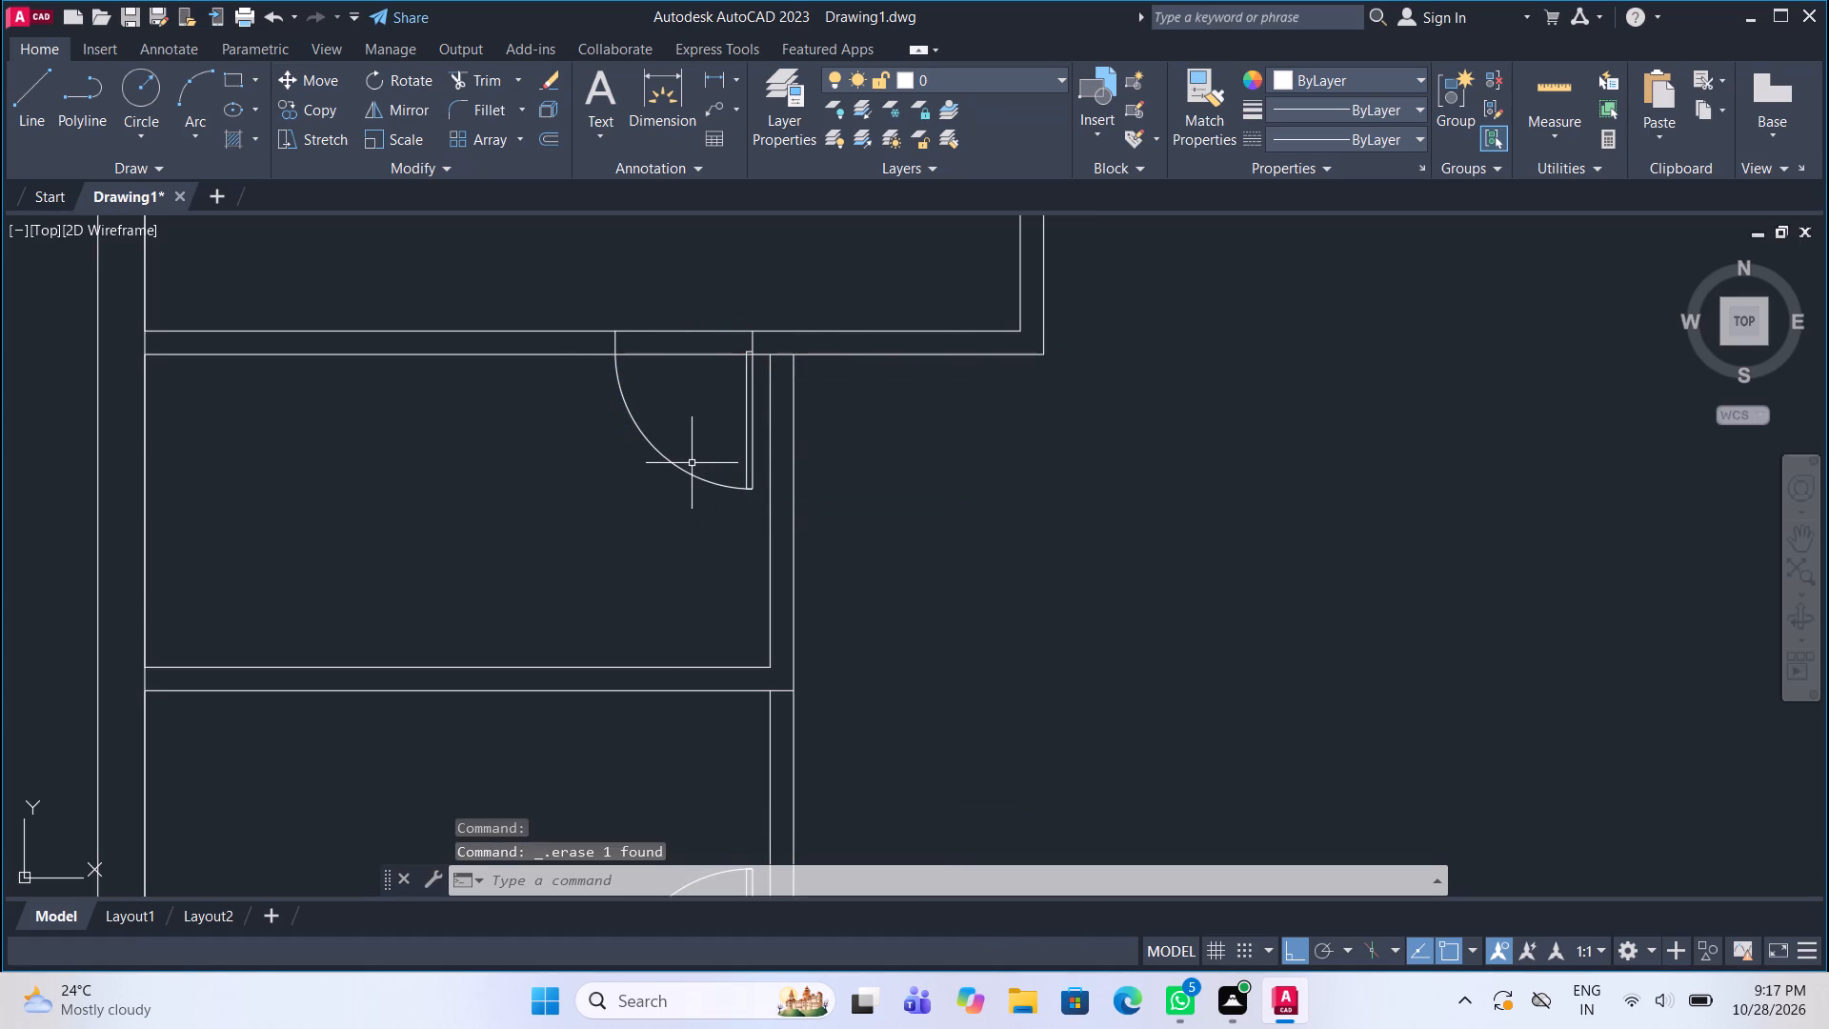
Copy the bottom-row left door by its lower-right jamb corner onto the right wall of the room above the small rooms, near its bottom corner, with Ortho off.
{"action": "scroll", "coordinate": [675, 472], "scroll_direction": "down", "scroll_amount": 3}
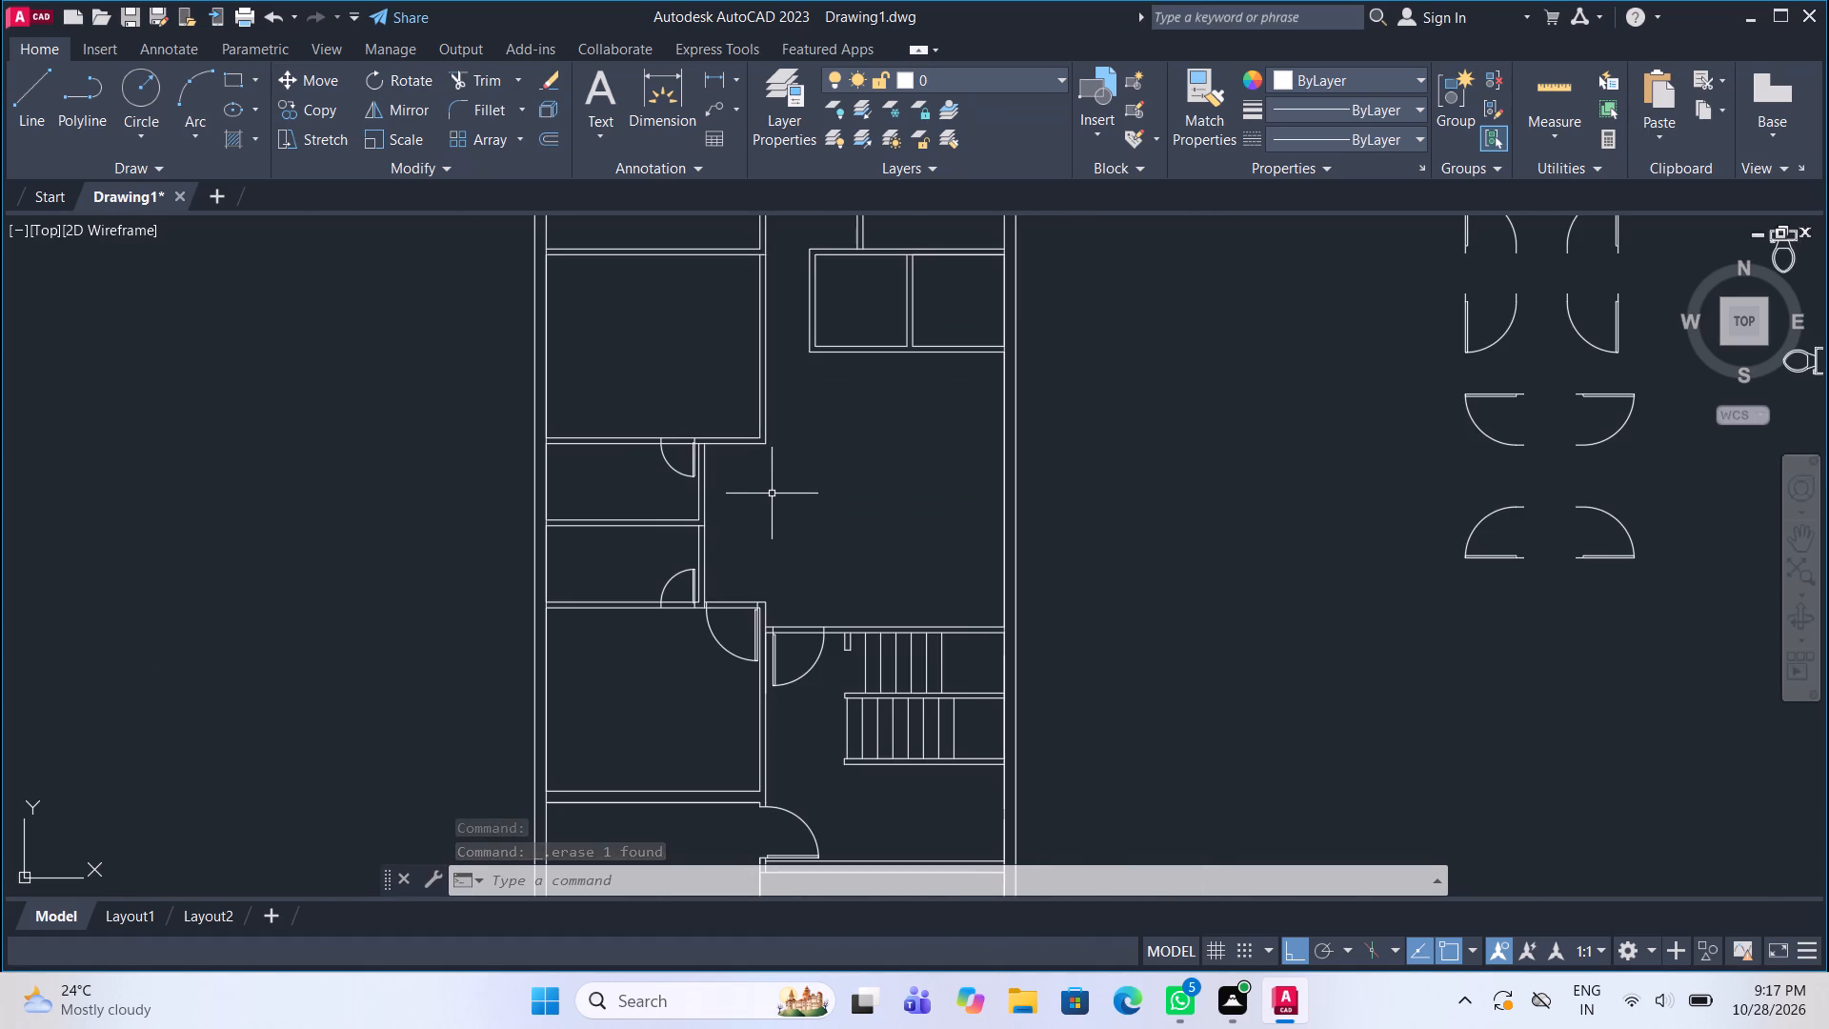
{"action": "middle_click_drag", "start_coordinate": [1196, 391], "coordinate": [867, 340]}
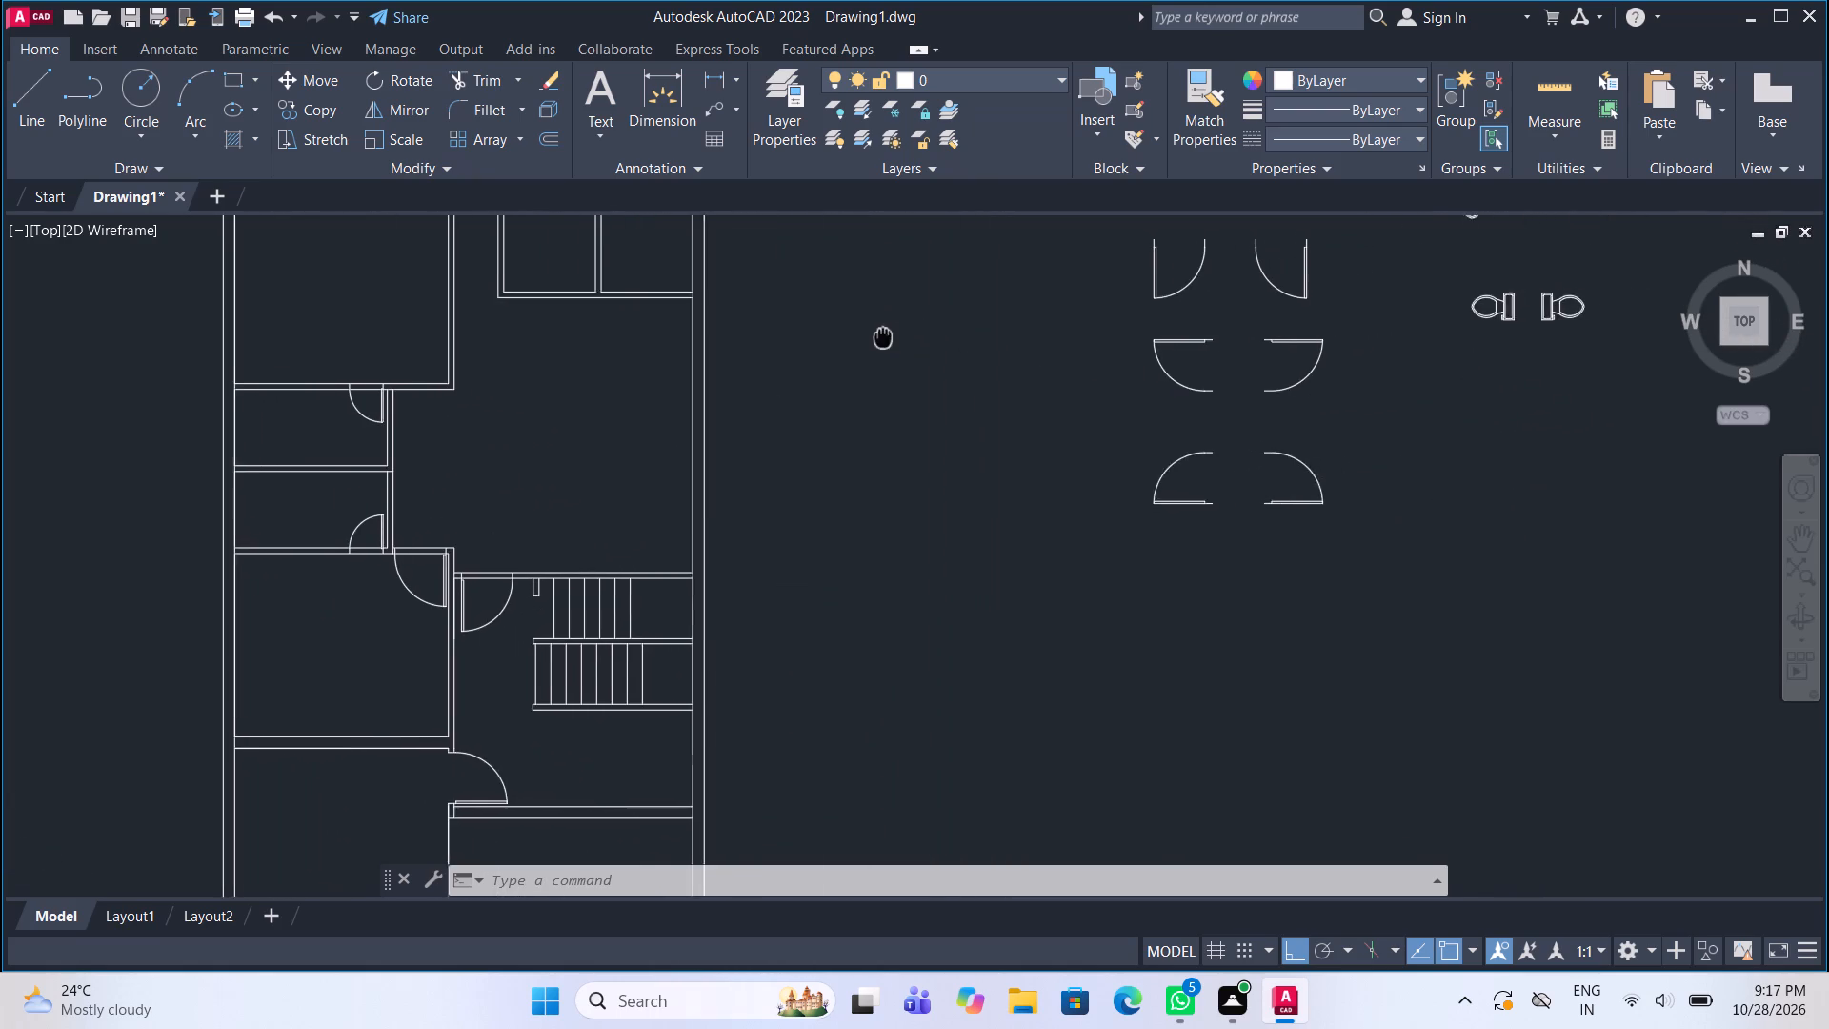
{"action": "middle_click_drag", "start_coordinate": [867, 340], "coordinate": [850, 345]}
{"action": "scroll", "coordinate": [1169, 514], "scroll_direction": "up", "scroll_amount": 3}
{"action": "left_click_drag", "start_coordinate": [1135, 504], "coordinate": [1123, 488]}
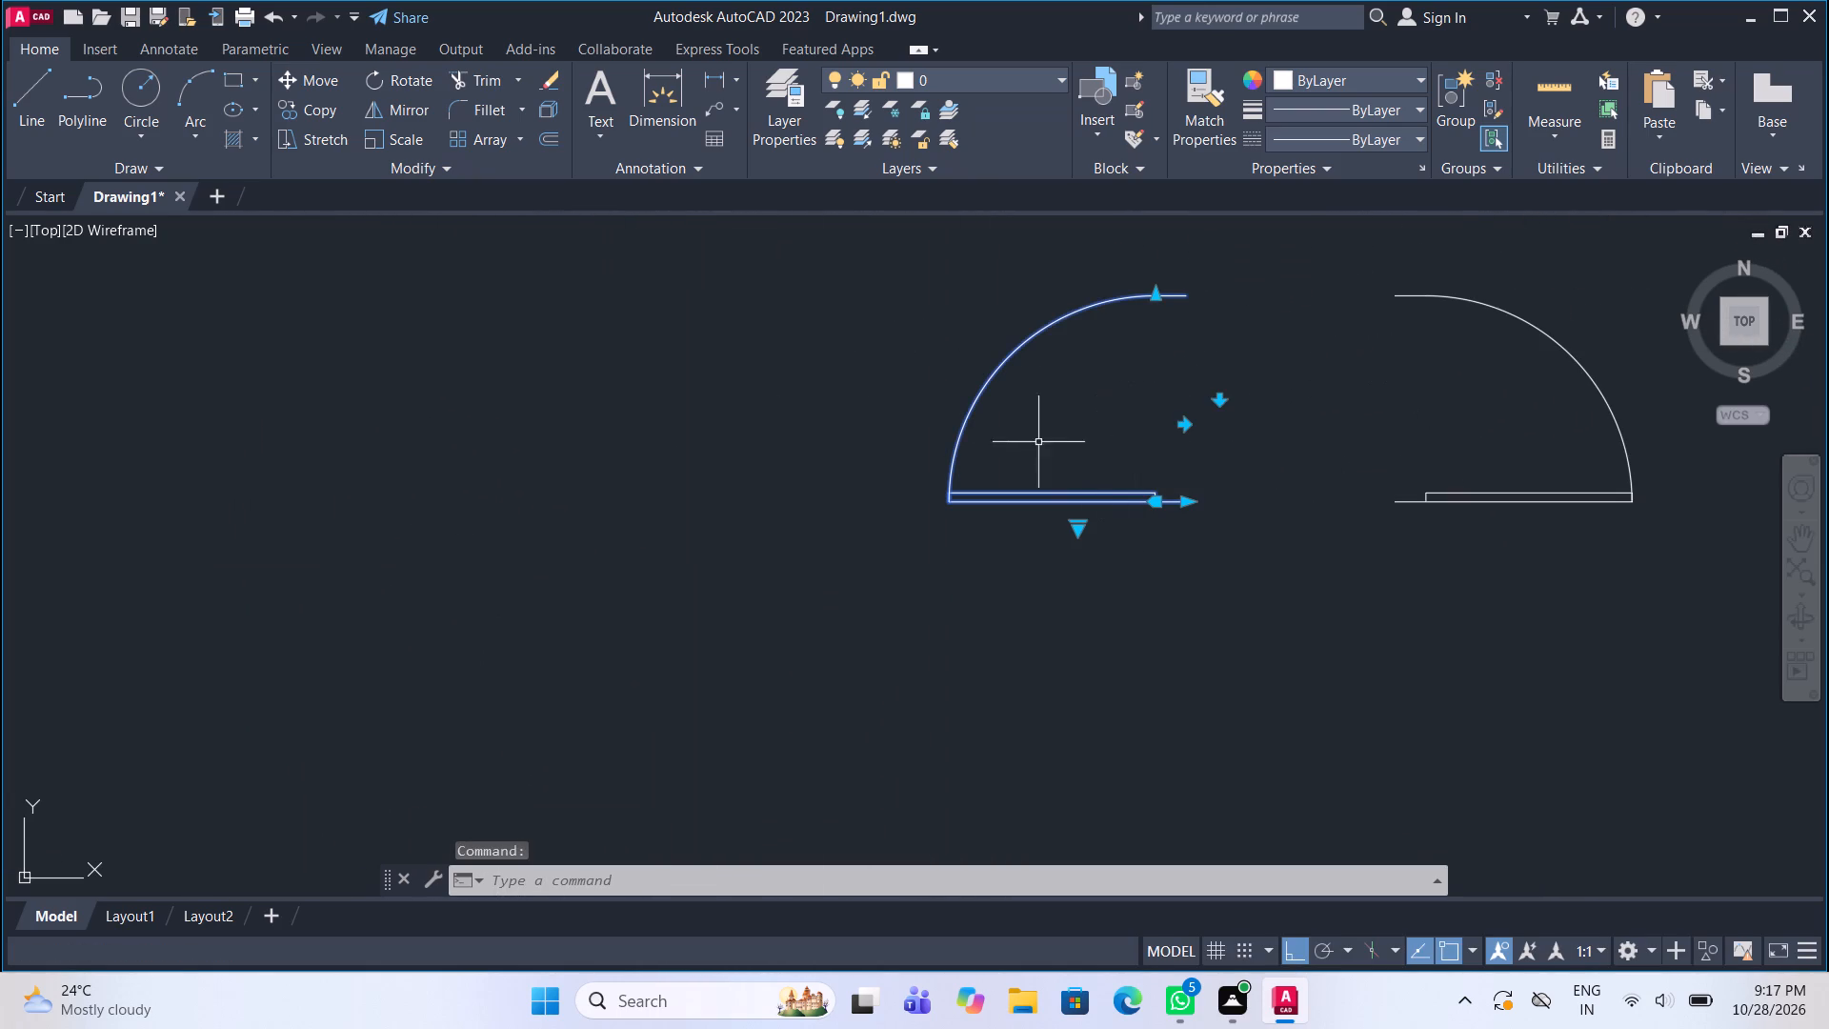
{"action": "left_click", "coordinate": [311, 111]}
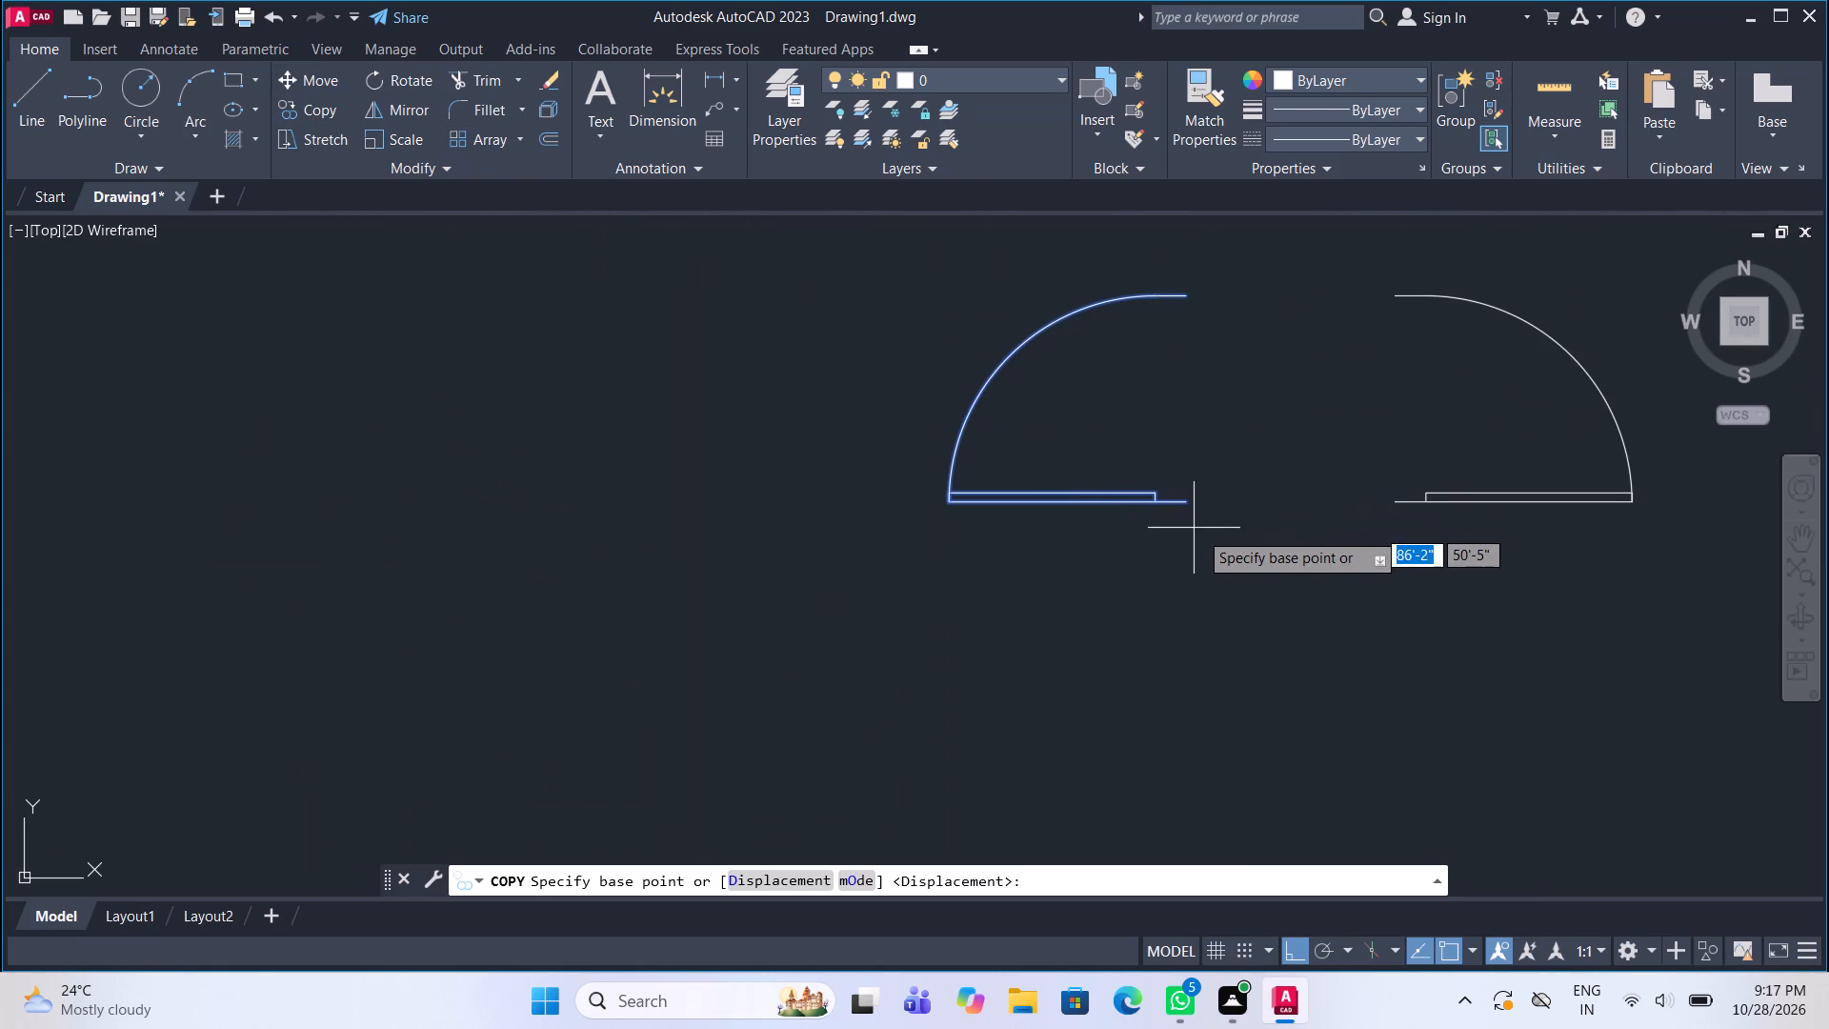
{"action": "left_click", "coordinate": [1194, 500]}
{"action": "scroll", "coordinate": [1298, 412], "scroll_direction": "down", "scroll_amount": 3}
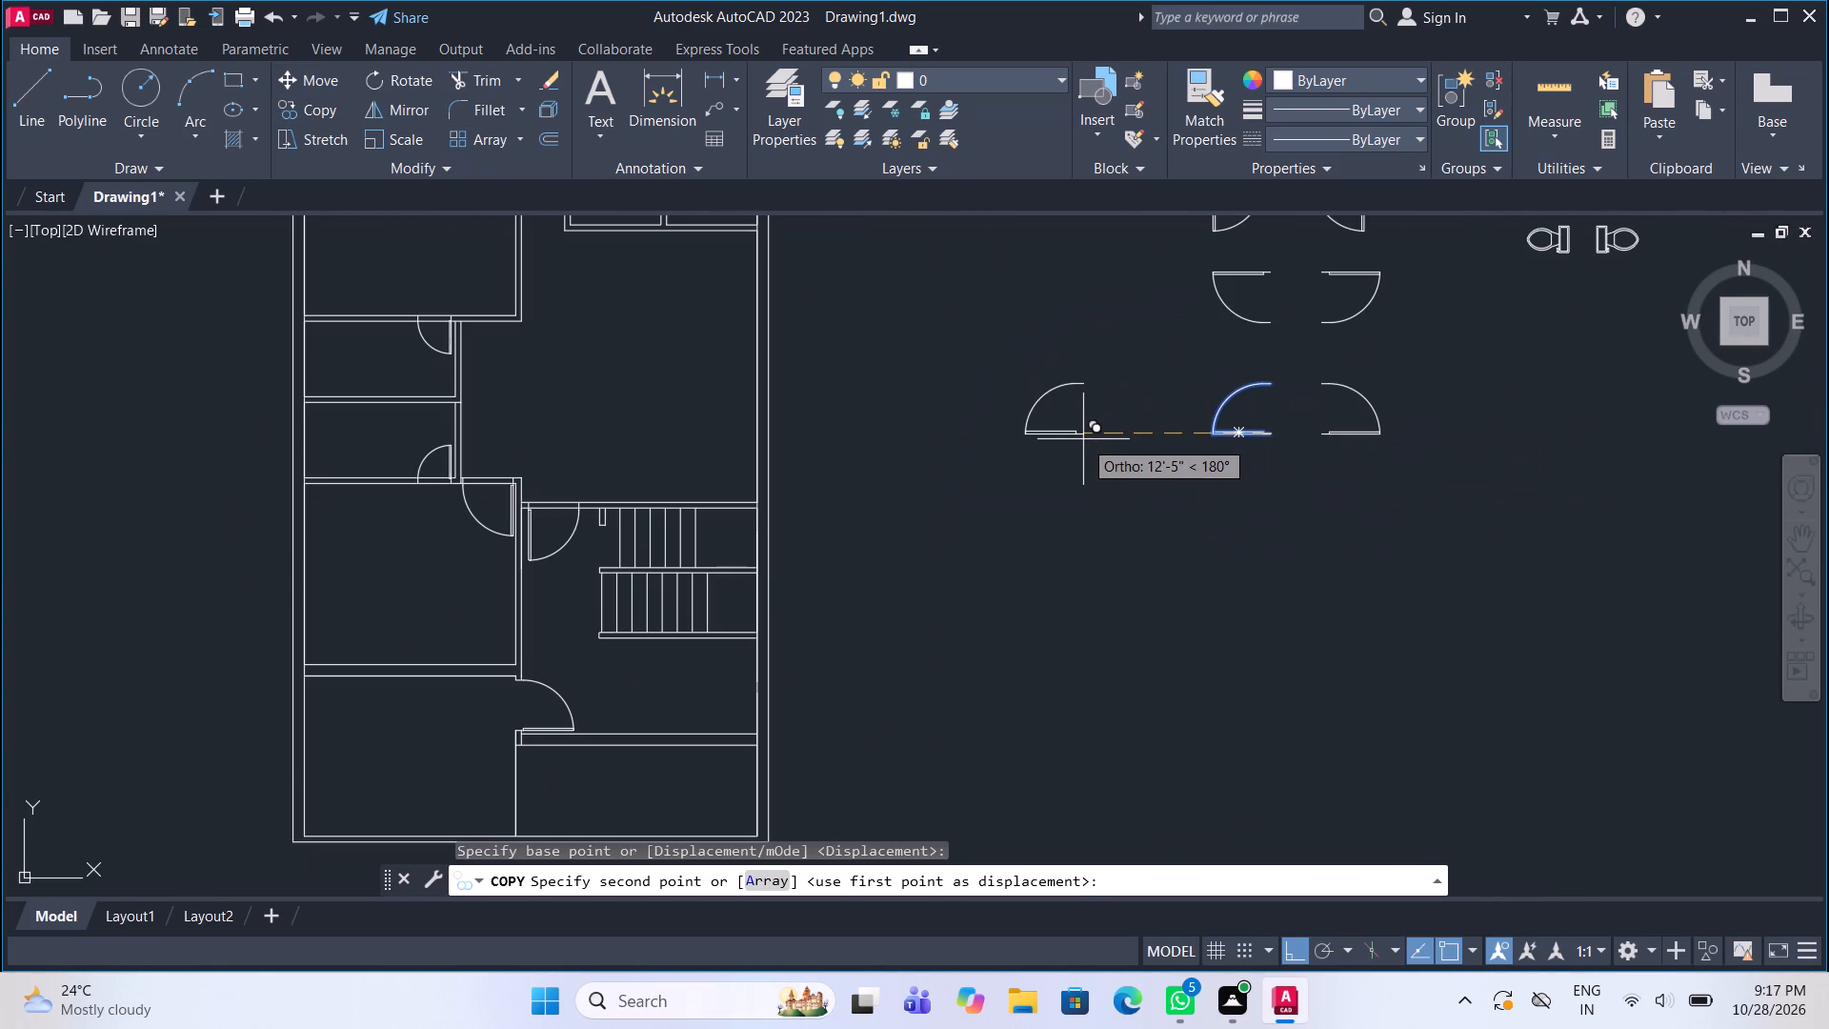
{"action": "key", "text": "F8"}
{"action": "middle_click_drag", "start_coordinate": [835, 441], "coordinate": [910, 529]}
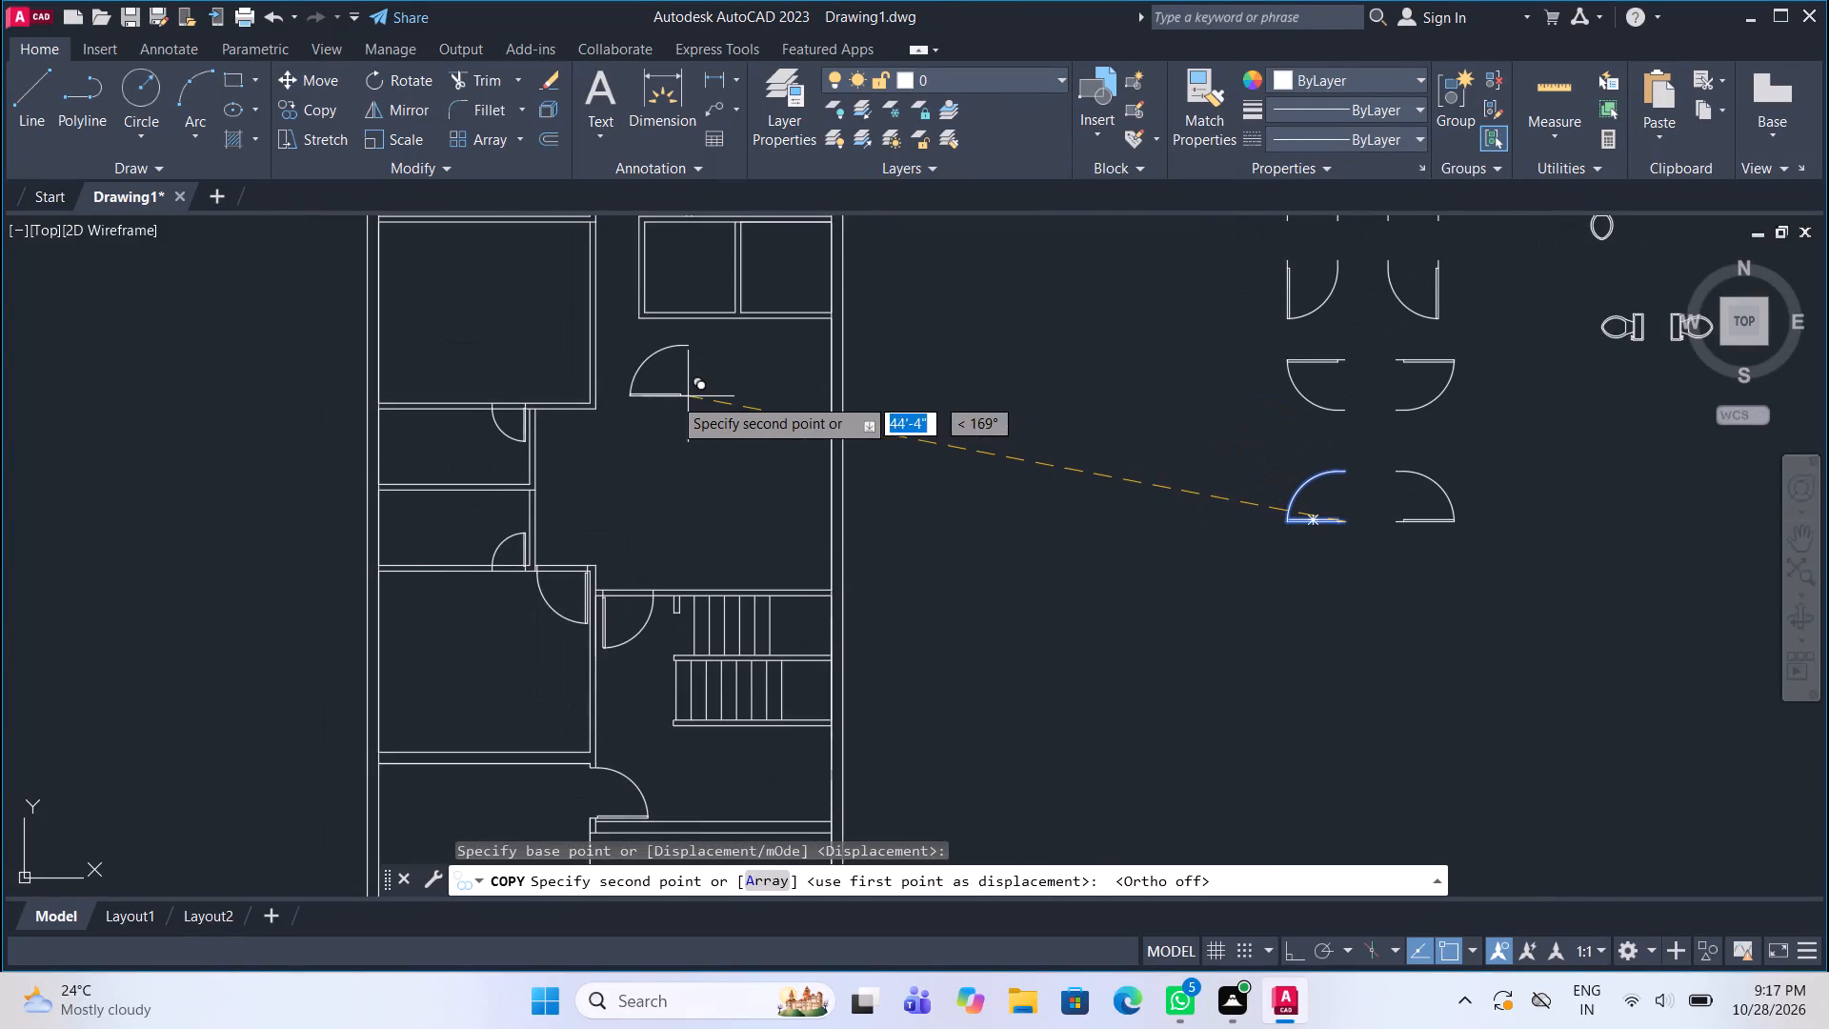
{"action": "scroll", "coordinate": [525, 393], "scroll_direction": "up", "scroll_amount": 3}
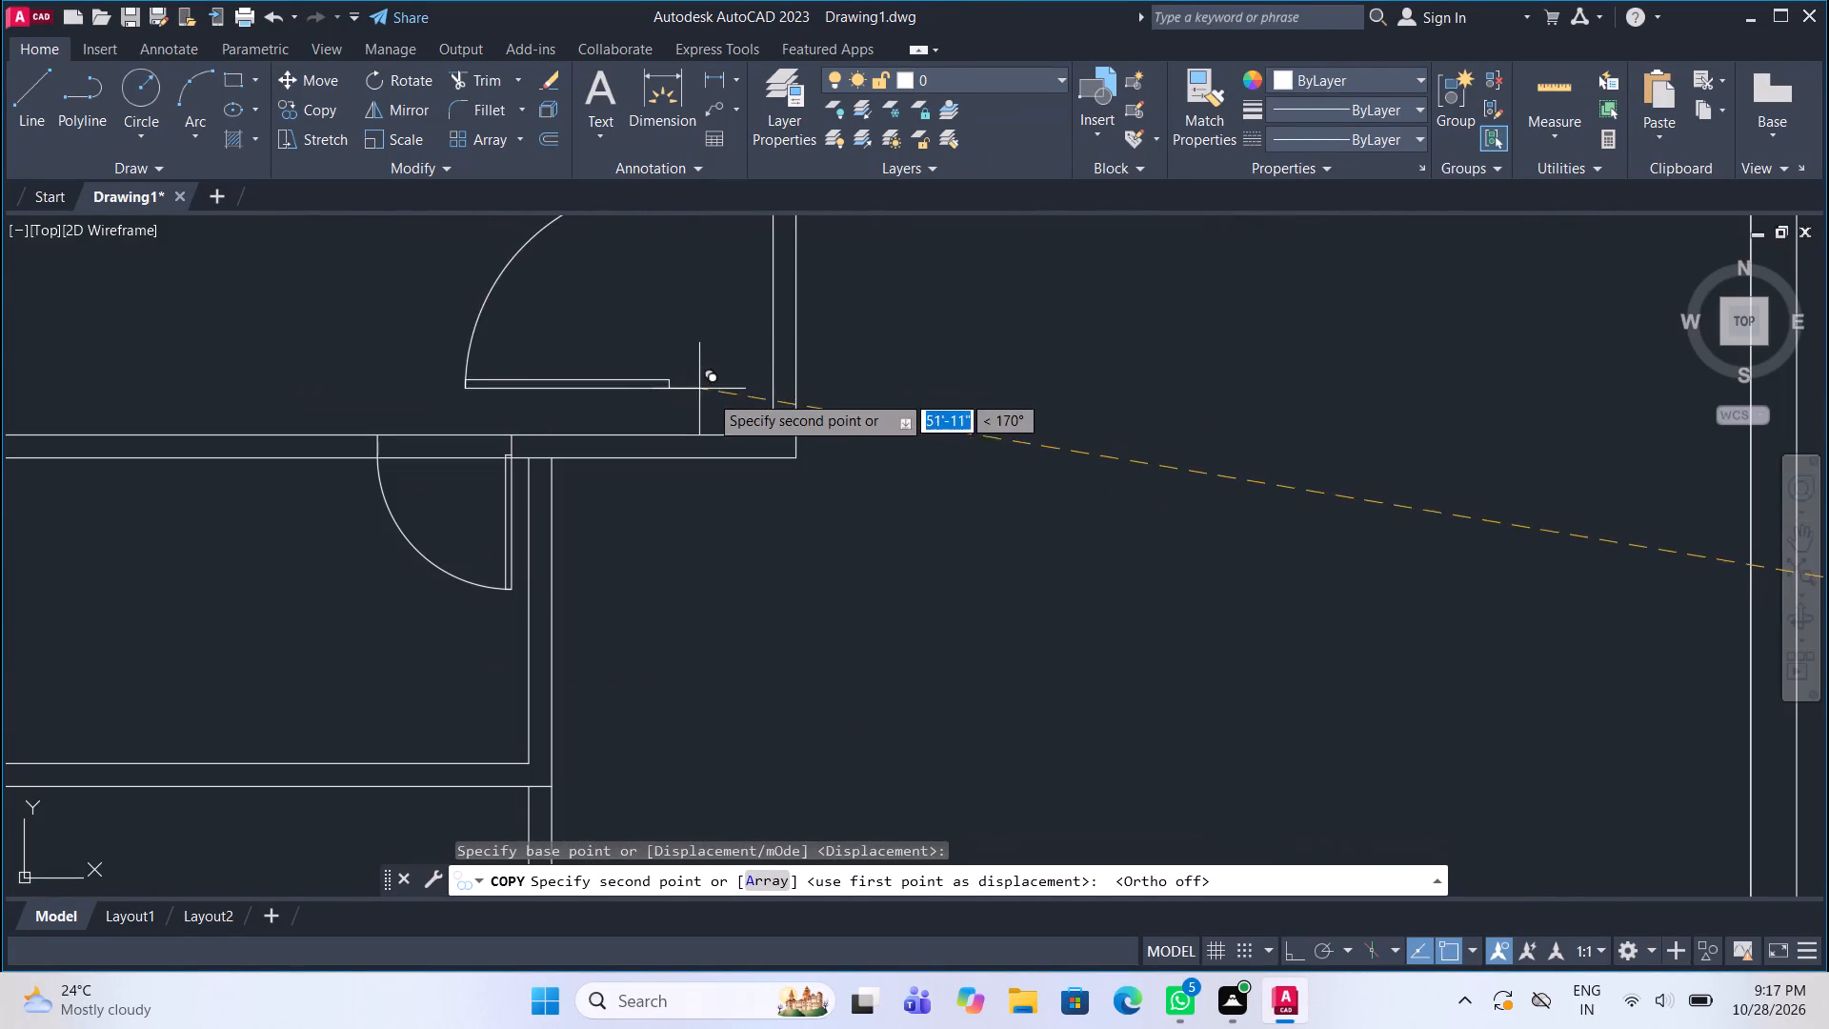
{"action": "left_click", "coordinate": [785, 414]}
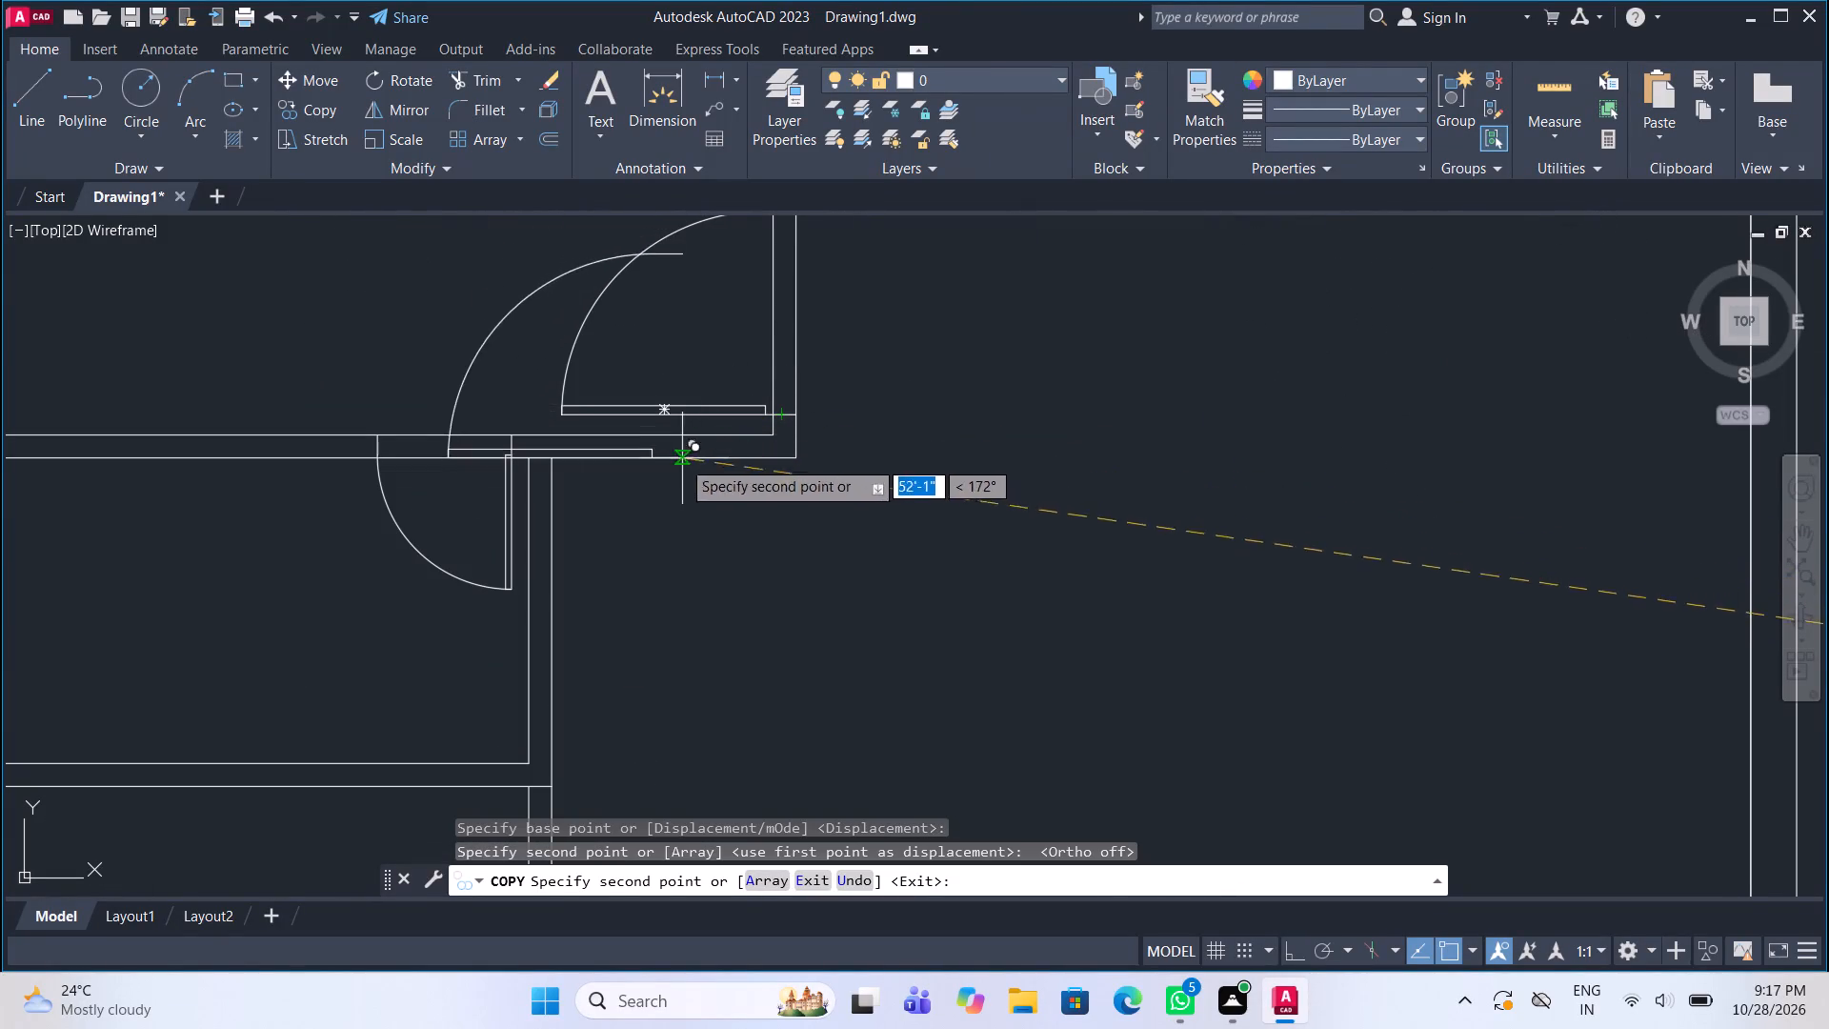
{"action": "key", "text": "Escape"}
Copy that newly placed door by its lower-right jamb corner onto the top-left room's right wall, just above its bottom corner.
{"action": "scroll", "coordinate": [677, 470], "scroll_direction": "down", "scroll_amount": 3}
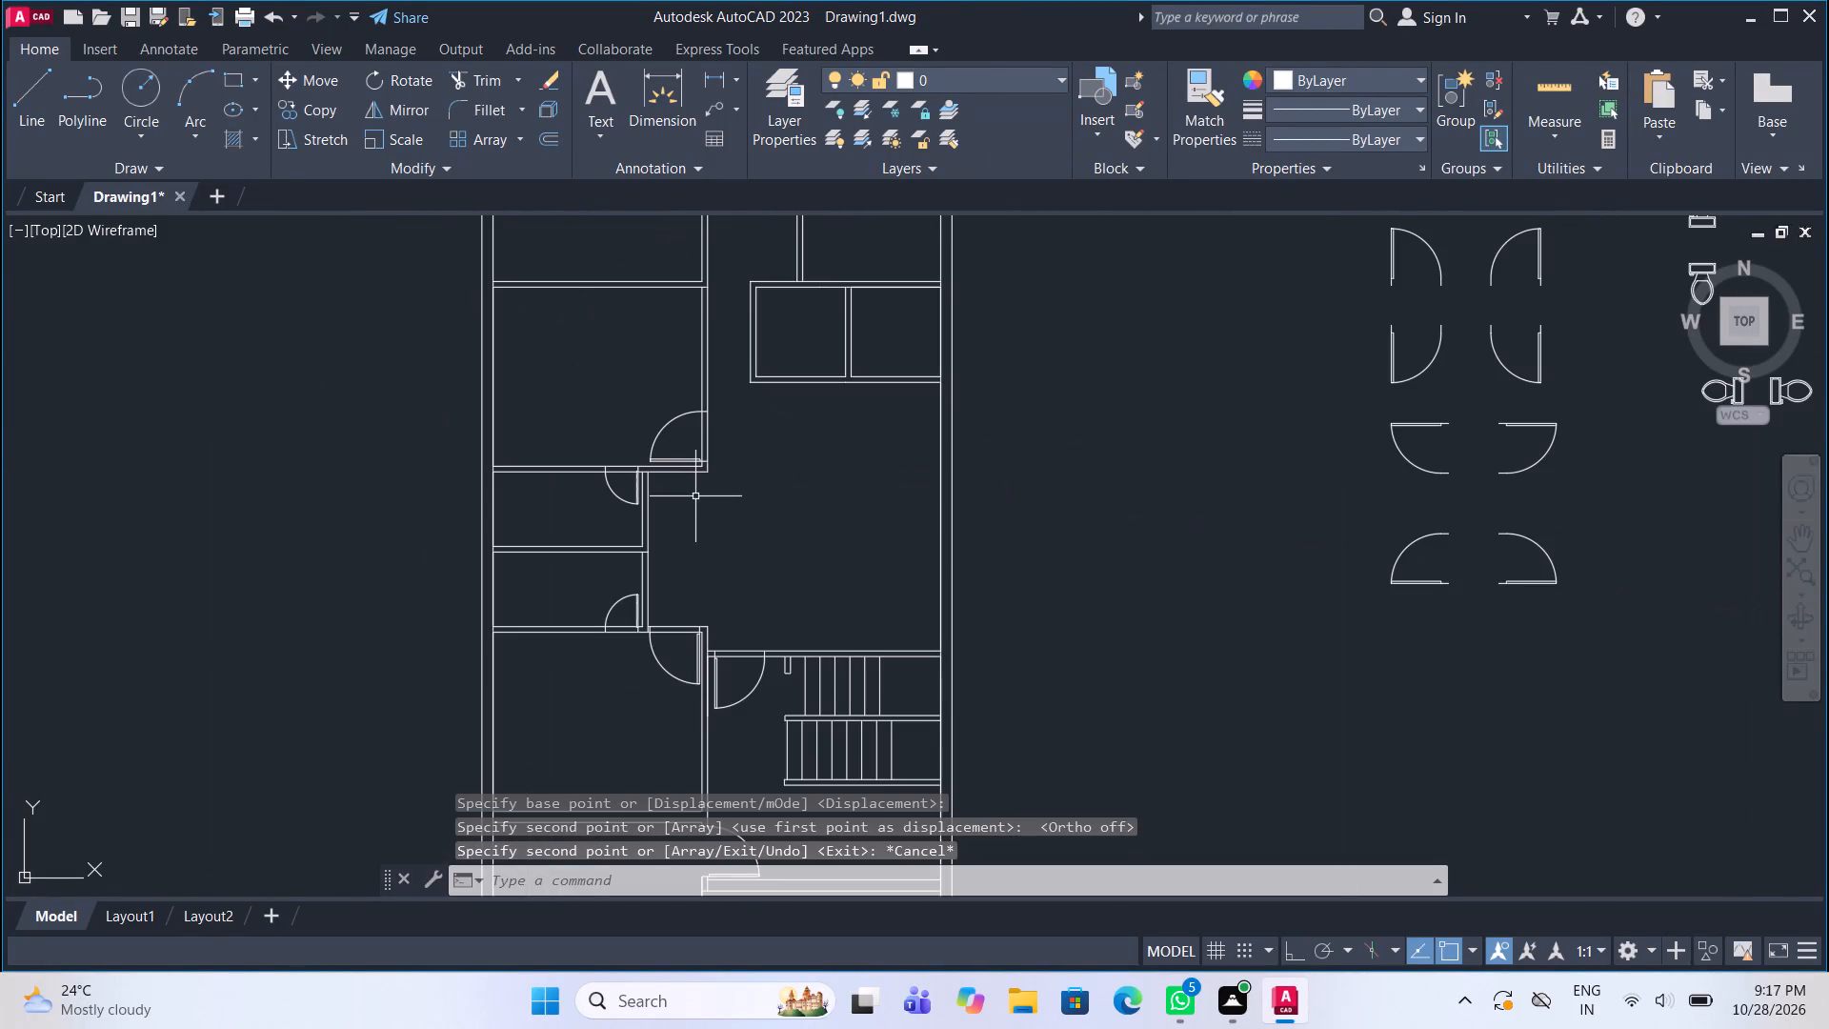
{"action": "left_click", "coordinate": [670, 416]}
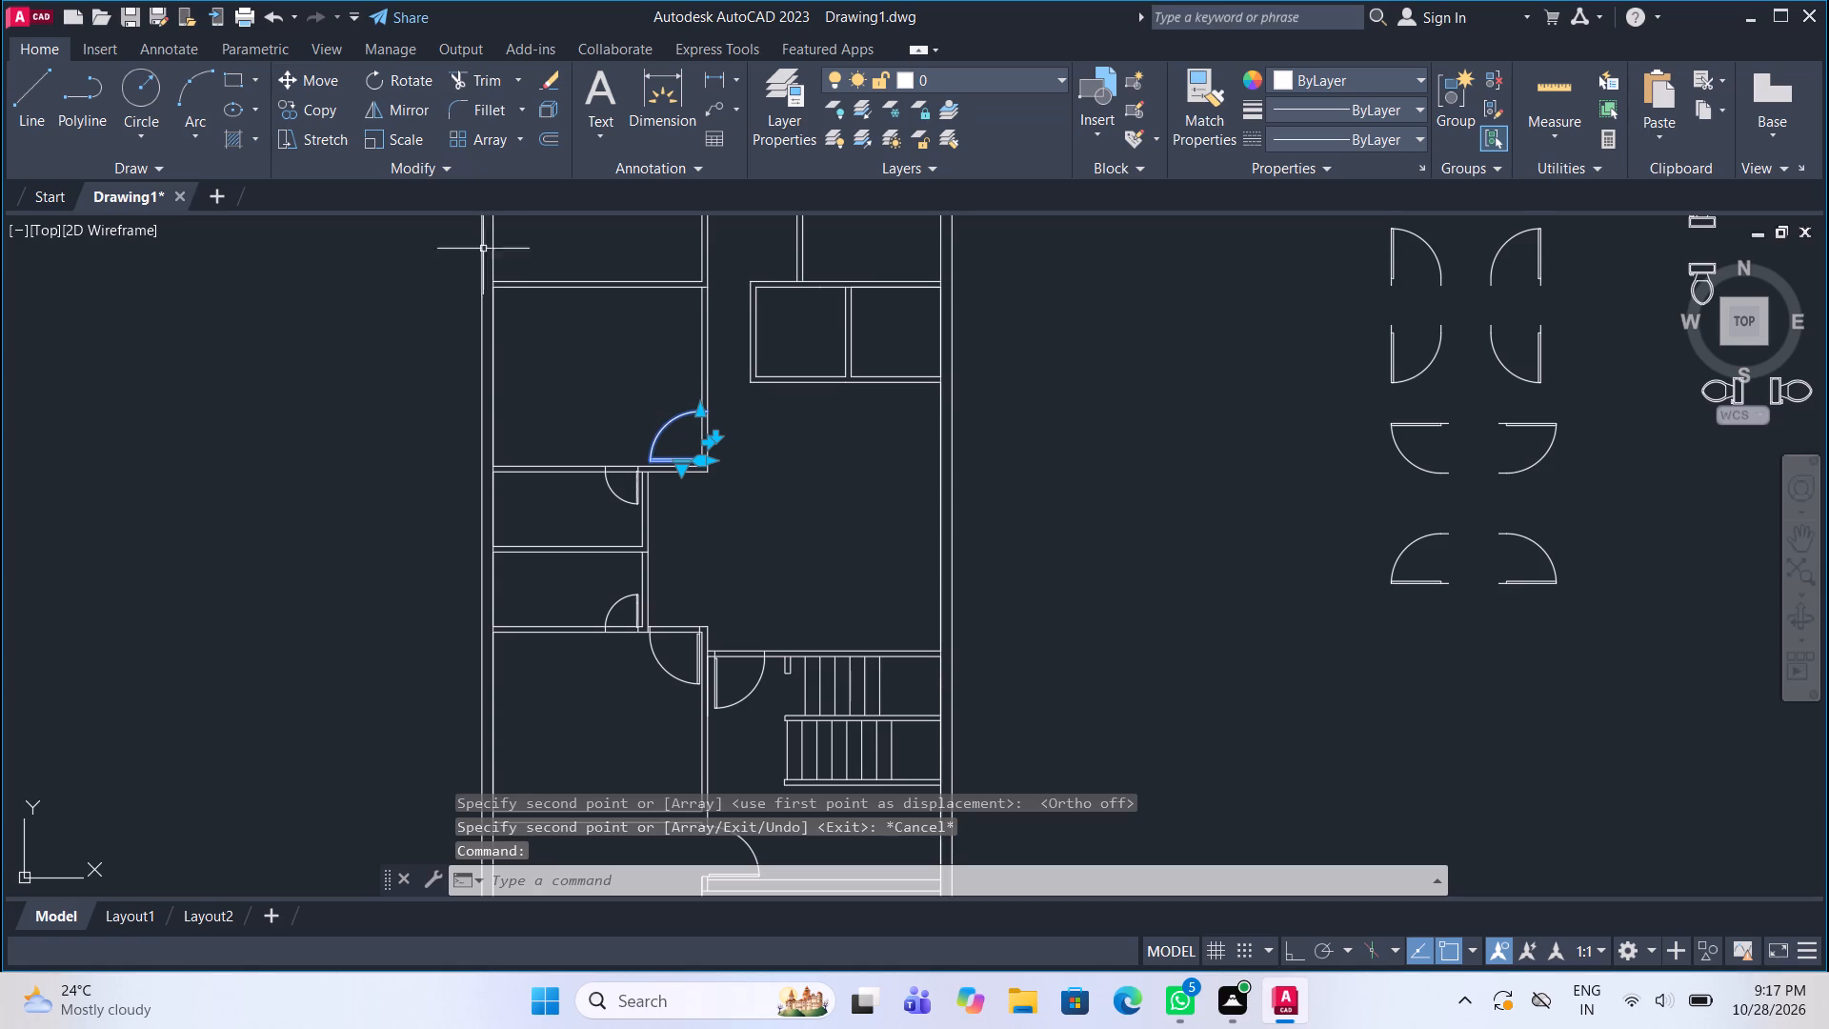
{"action": "left_click", "coordinate": [325, 114]}
{"action": "scroll", "coordinate": [788, 411], "scroll_direction": "up", "scroll_amount": 2}
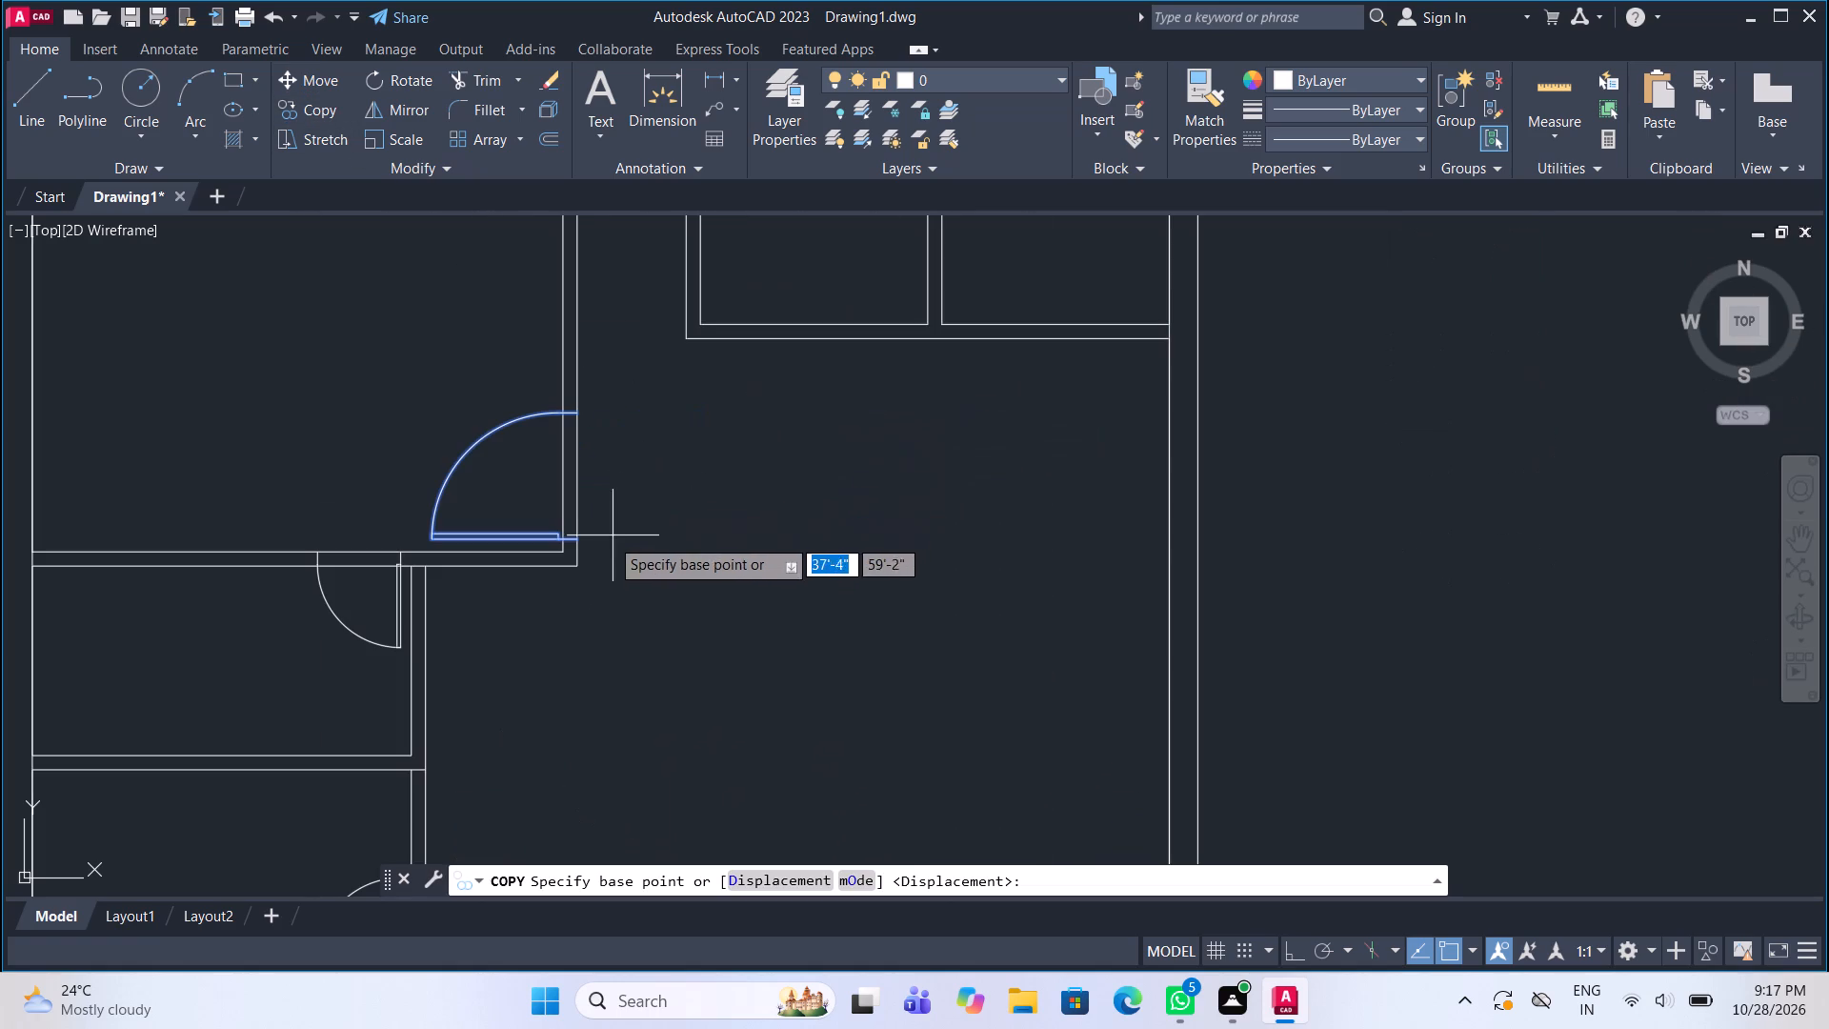
{"action": "left_click", "coordinate": [581, 541]}
{"action": "scroll", "coordinate": [576, 623], "scroll_direction": "down", "scroll_amount": 2}
{"action": "scroll", "coordinate": [567, 395], "scroll_direction": "up", "scroll_amount": 3}
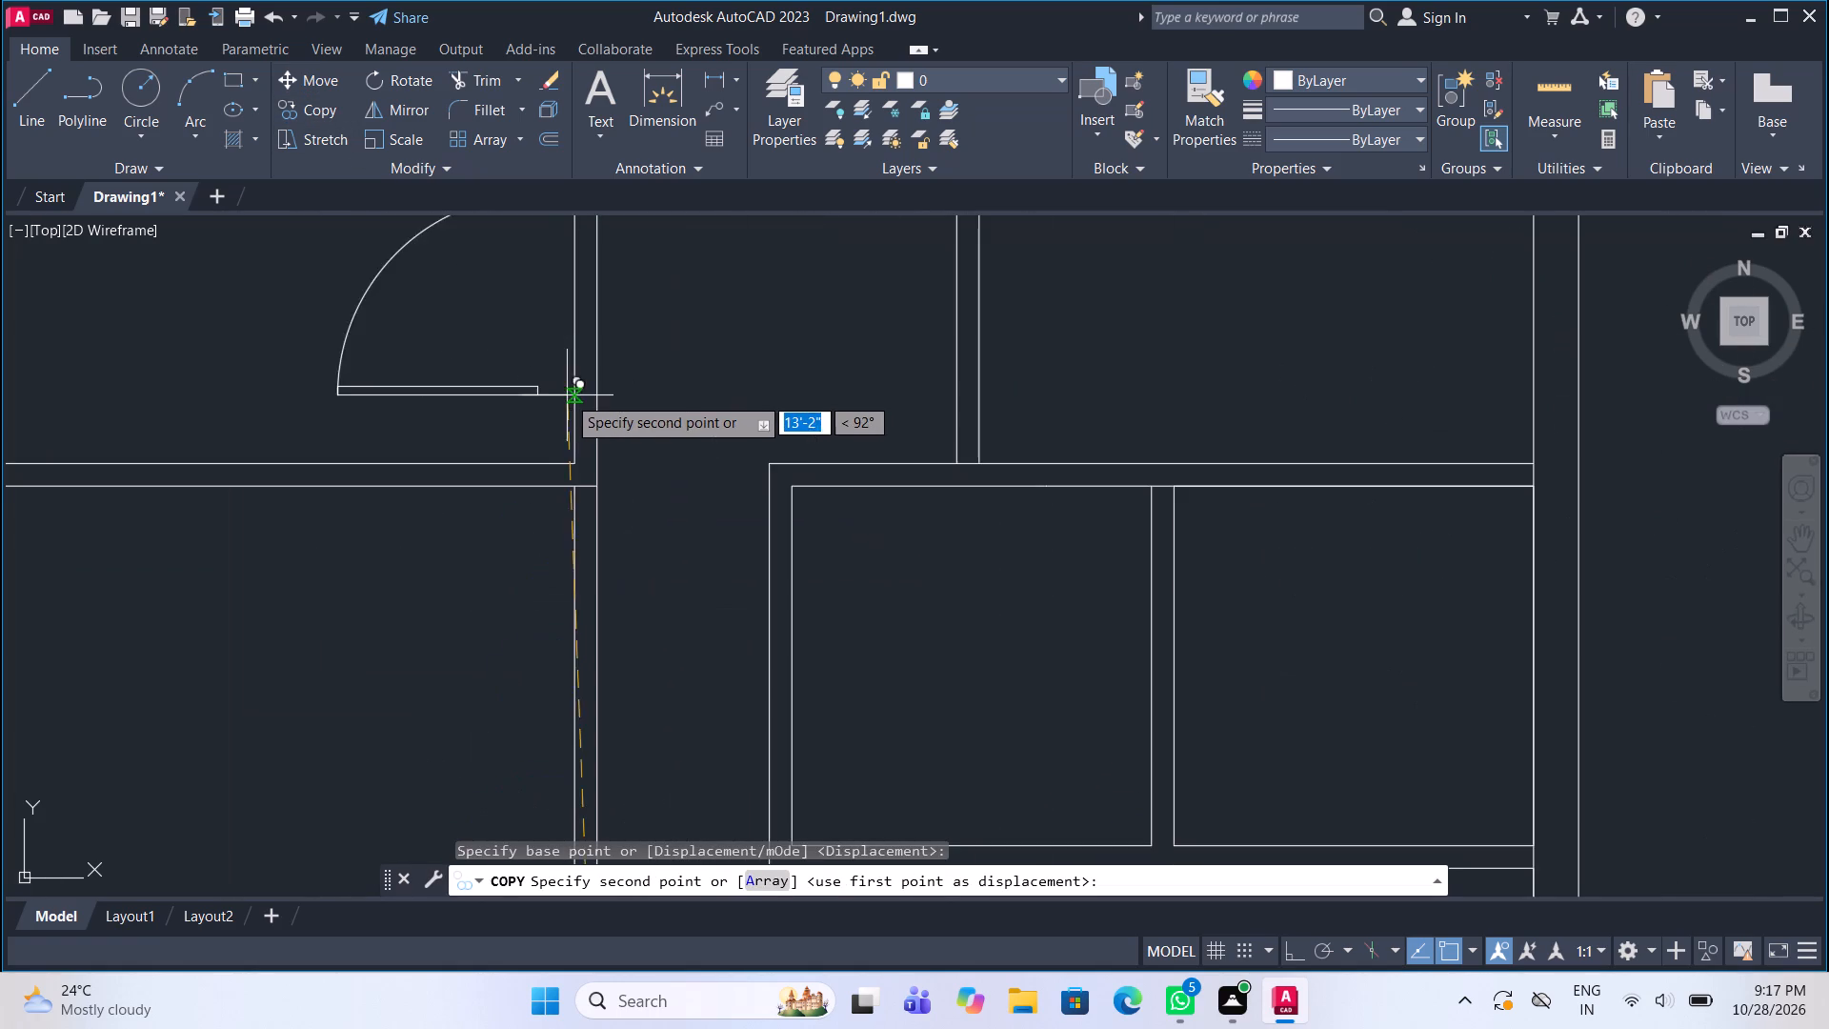
{"action": "left_click", "coordinate": [593, 436]}
{"action": "scroll", "coordinate": [558, 560], "scroll_direction": "down", "scroll_amount": 1}
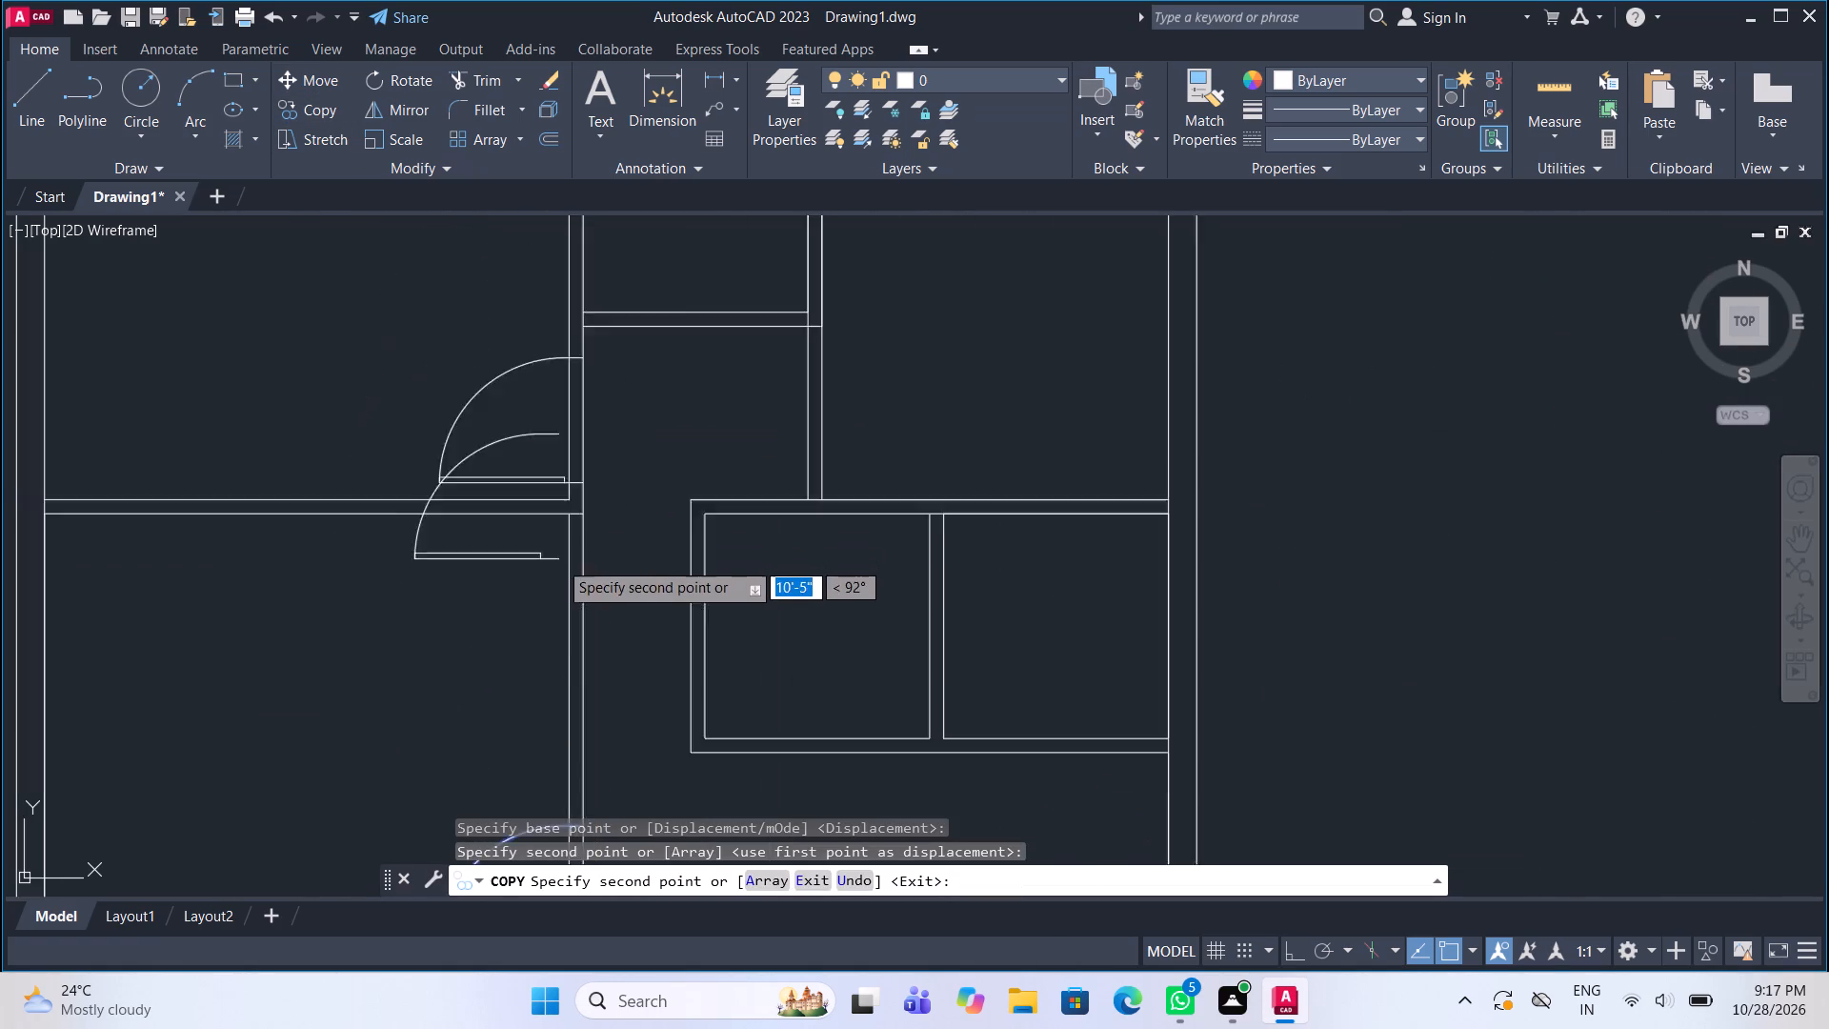
{"action": "scroll", "coordinate": [558, 560], "scroll_direction": "down", "scroll_amount": 2}
{"action": "key", "text": "Escape"}
Copy the upper small room's reduced door into the narrow room at the top middle of the plan.
{"action": "middle_click_drag", "start_coordinate": [595, 610], "coordinate": [592, 462]}
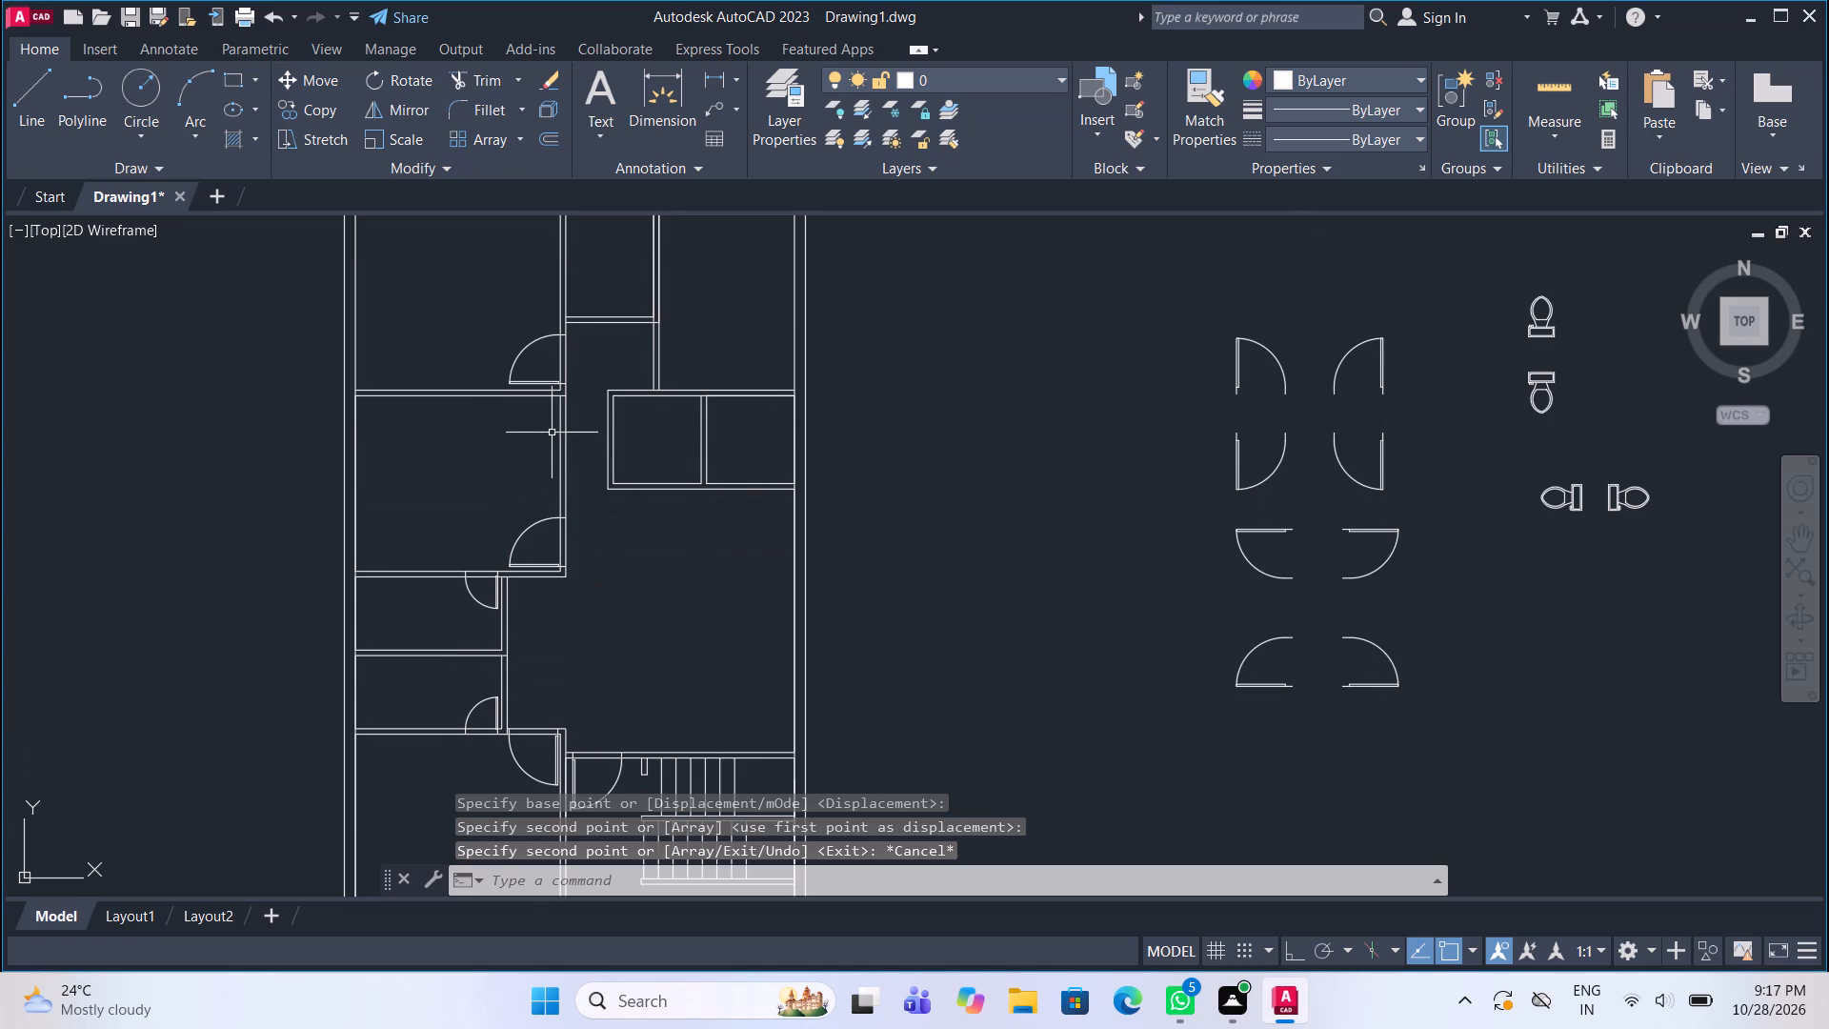
{"action": "scroll", "coordinate": [490, 579], "scroll_direction": "up", "scroll_amount": 2}
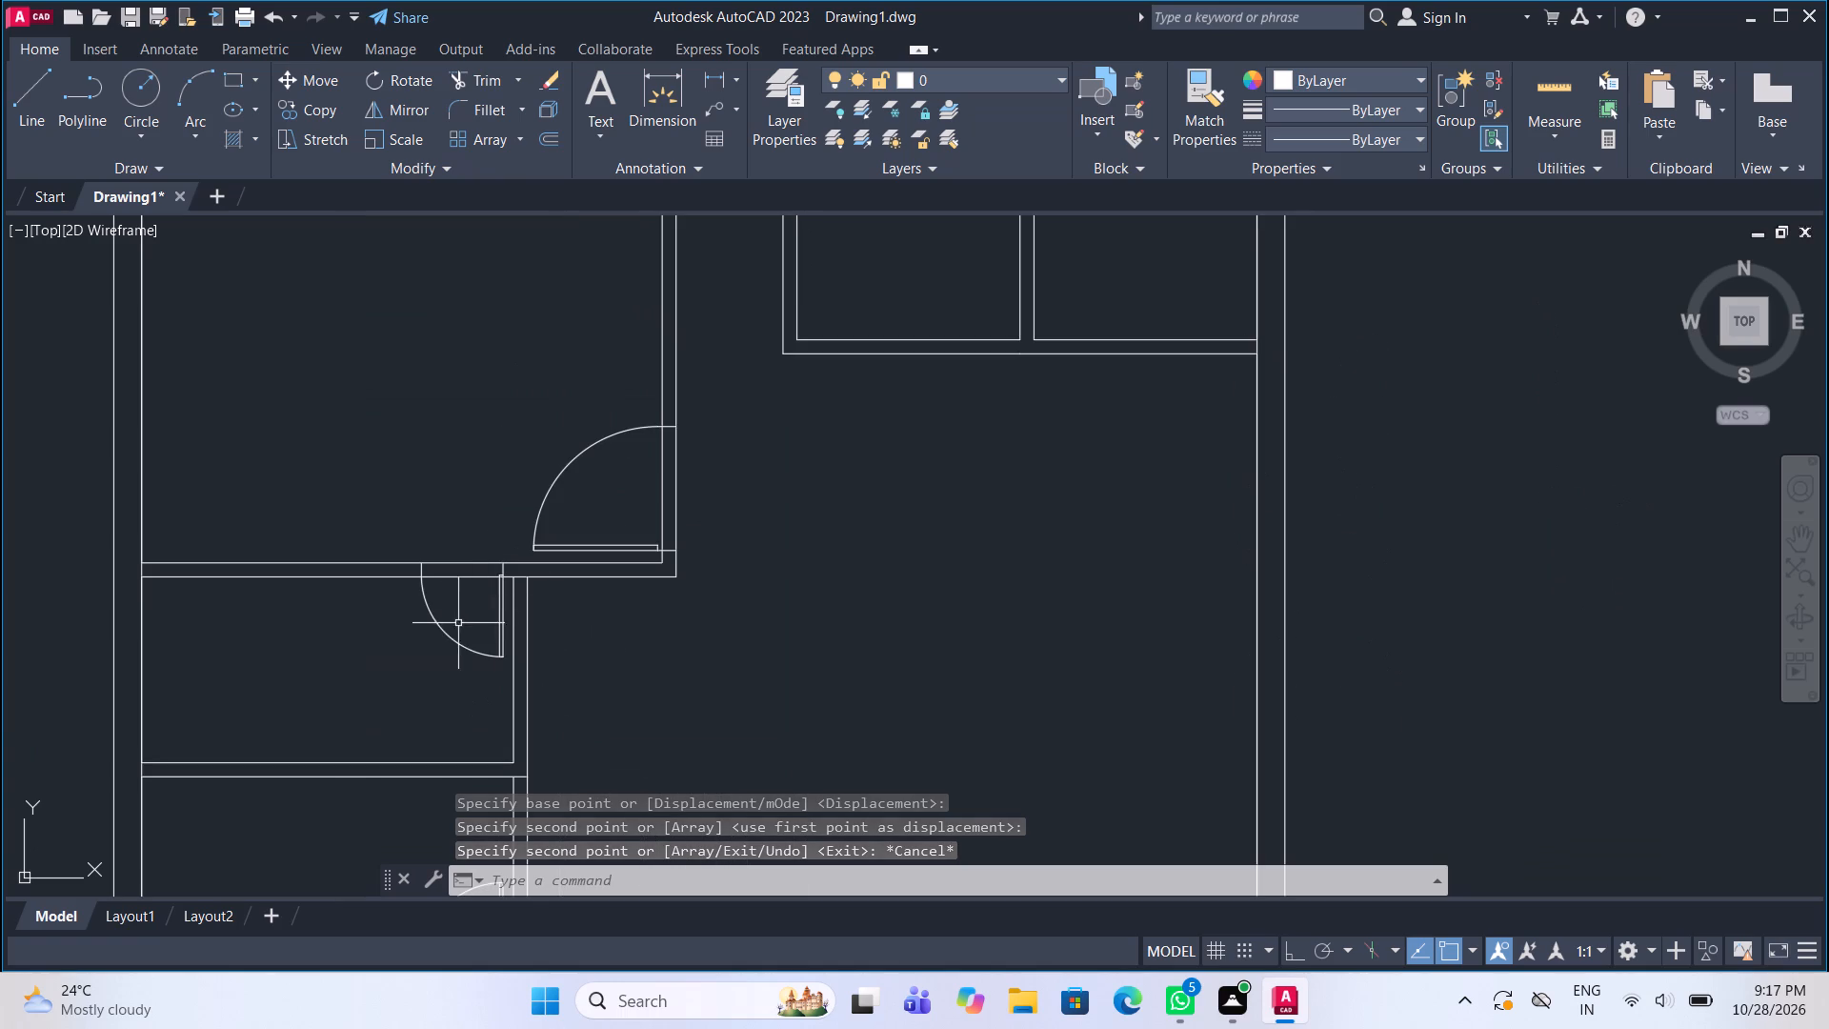
{"action": "left_click", "coordinate": [449, 632]}
{"action": "left_click", "coordinate": [322, 108]}
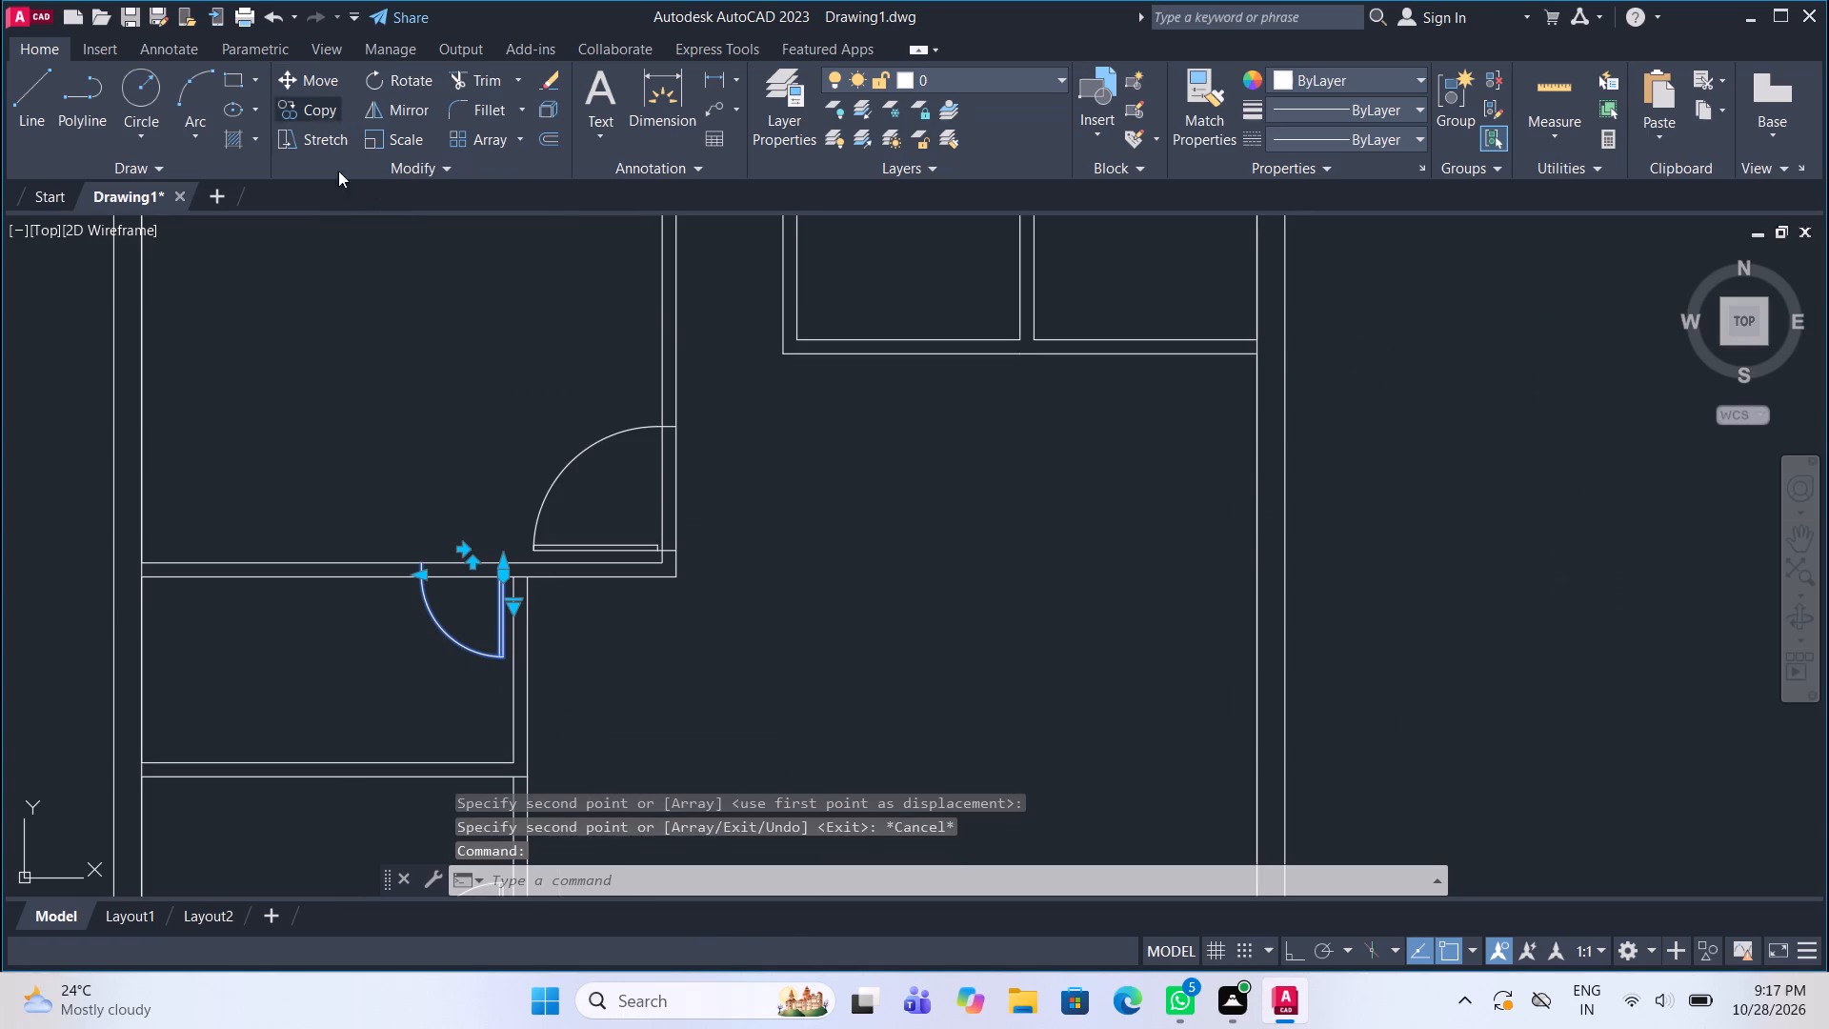
{"action": "left_click_drag", "start_coordinate": [423, 595], "coordinate": [471, 610]}
{"action": "scroll", "coordinate": [653, 544], "scroll_direction": "down", "scroll_amount": 3}
{"action": "scroll", "coordinate": [679, 365], "scroll_direction": "up", "scroll_amount": 3}
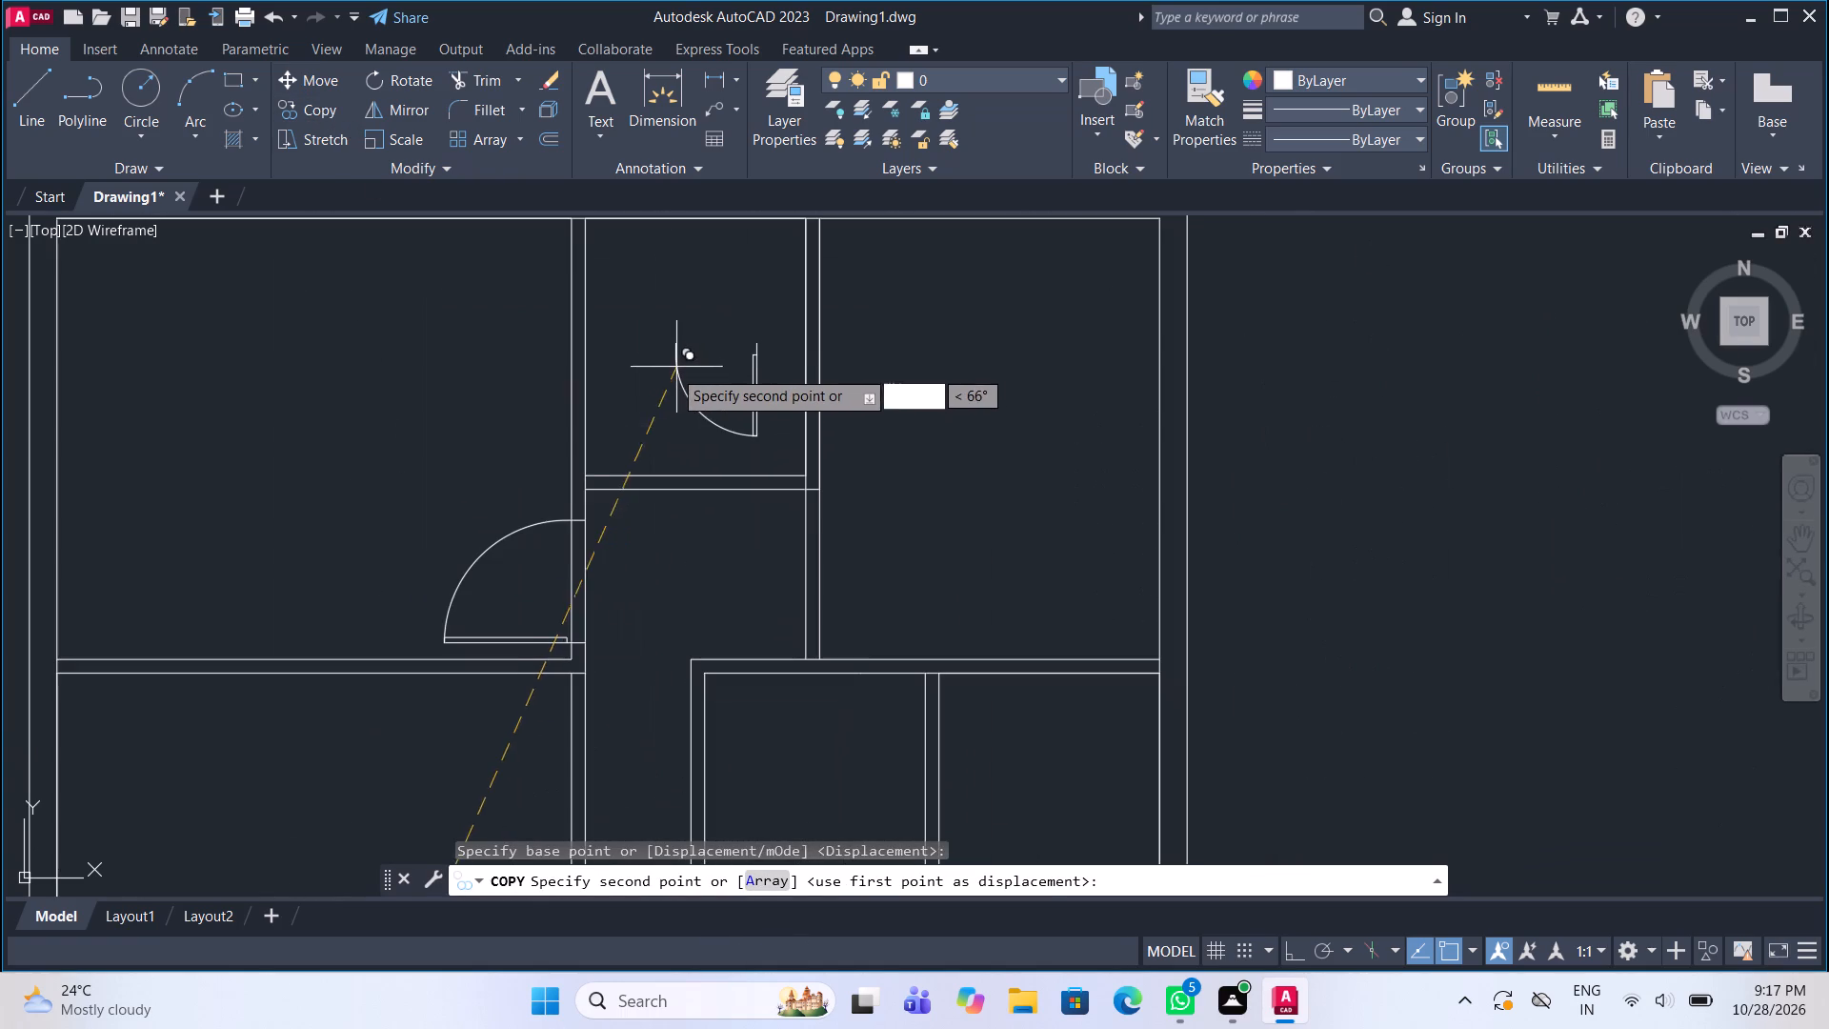
{"action": "left_click", "coordinate": [622, 375]}
{"action": "scroll", "coordinate": [631, 380], "scroll_direction": "up", "scroll_amount": 2}
{"action": "key", "text": "Escape"}
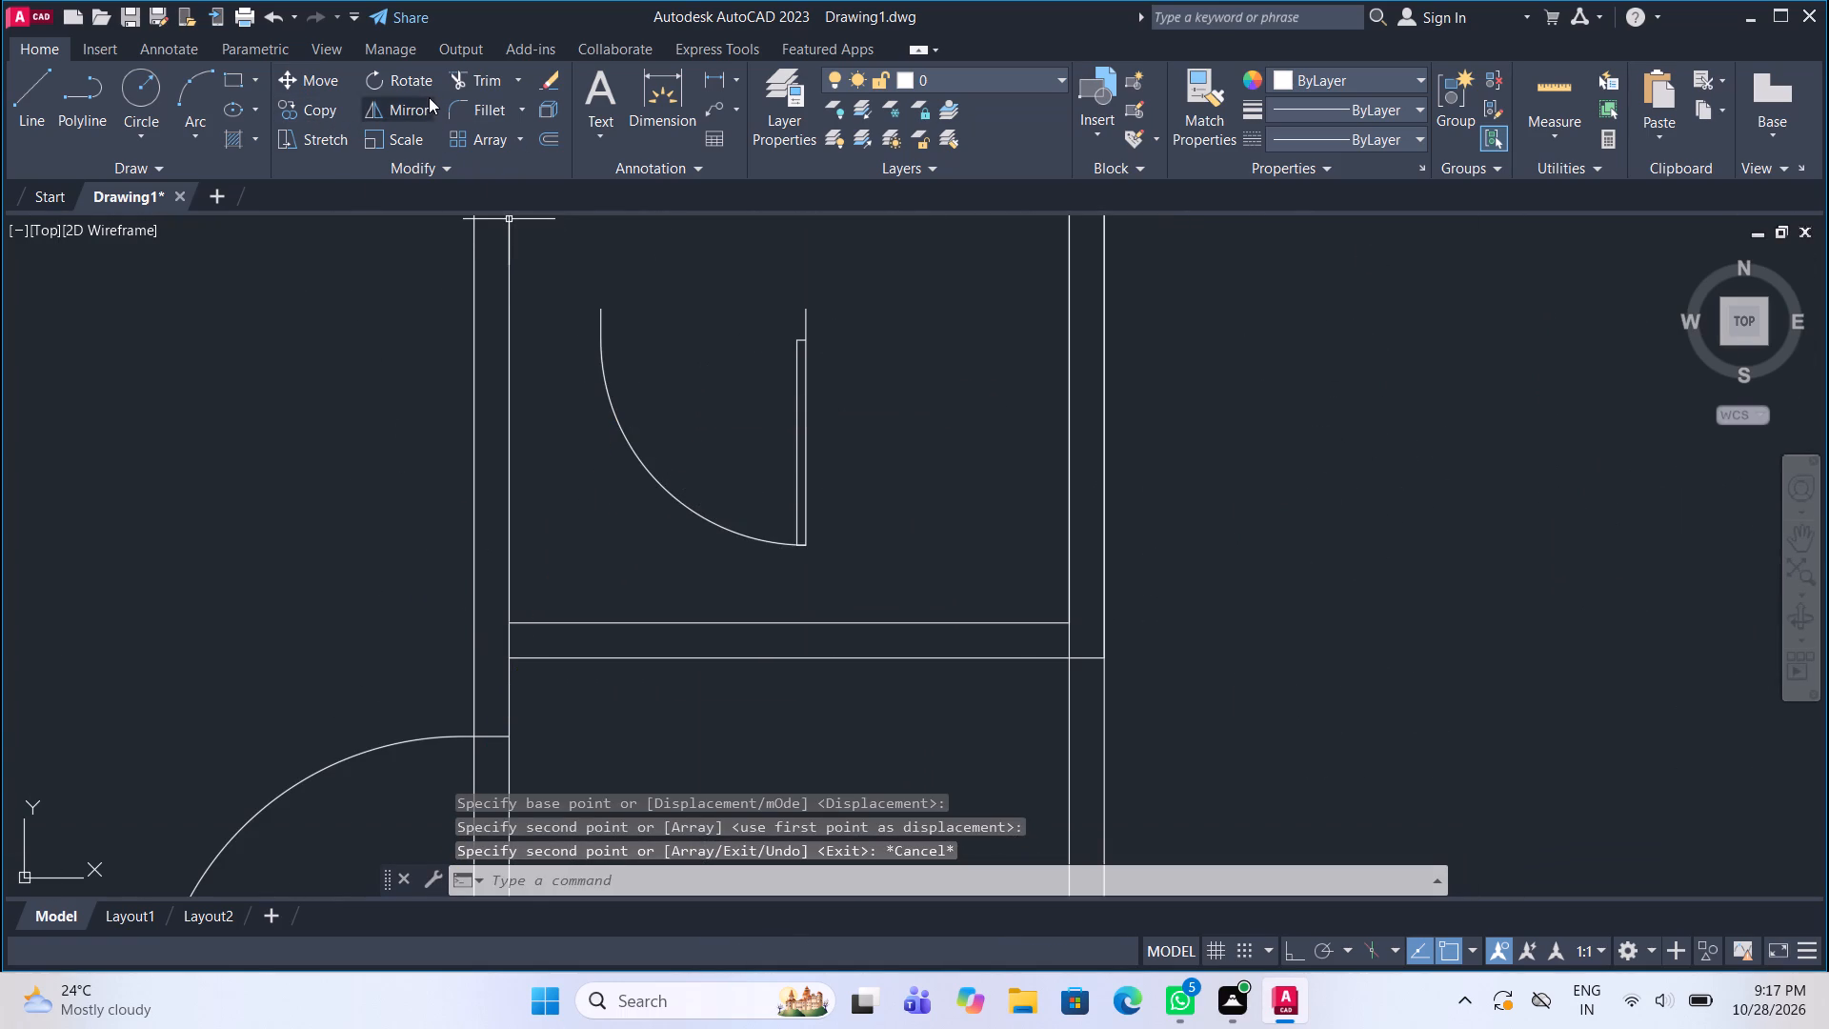
With Ortho on, rotate the copied door in the top-middle room by 180° so its jambs face down.
{"action": "left_click_drag", "start_coordinate": [613, 440], "coordinate": [605, 427]}
{"action": "left_click", "coordinate": [595, 389]}
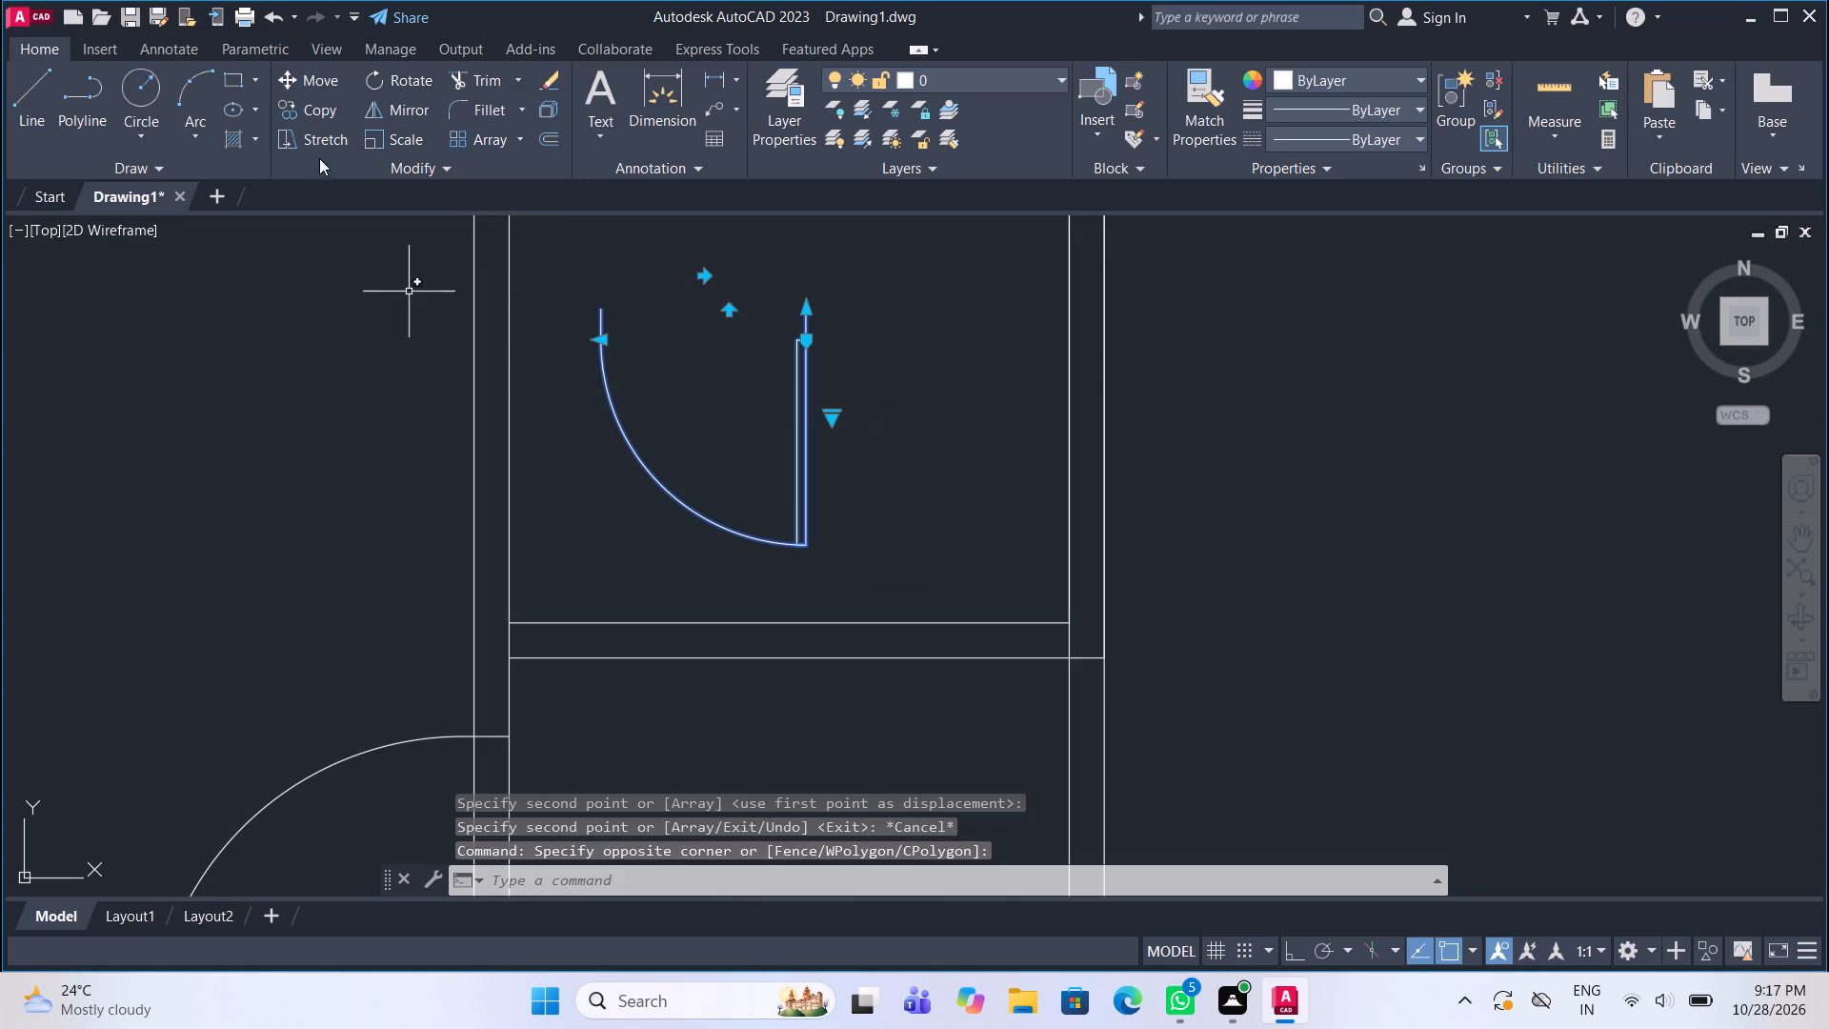
{"action": "left_click", "coordinate": [395, 94]}
{"action": "left_click", "coordinate": [401, 84]}
{"action": "left_click", "coordinate": [712, 417]}
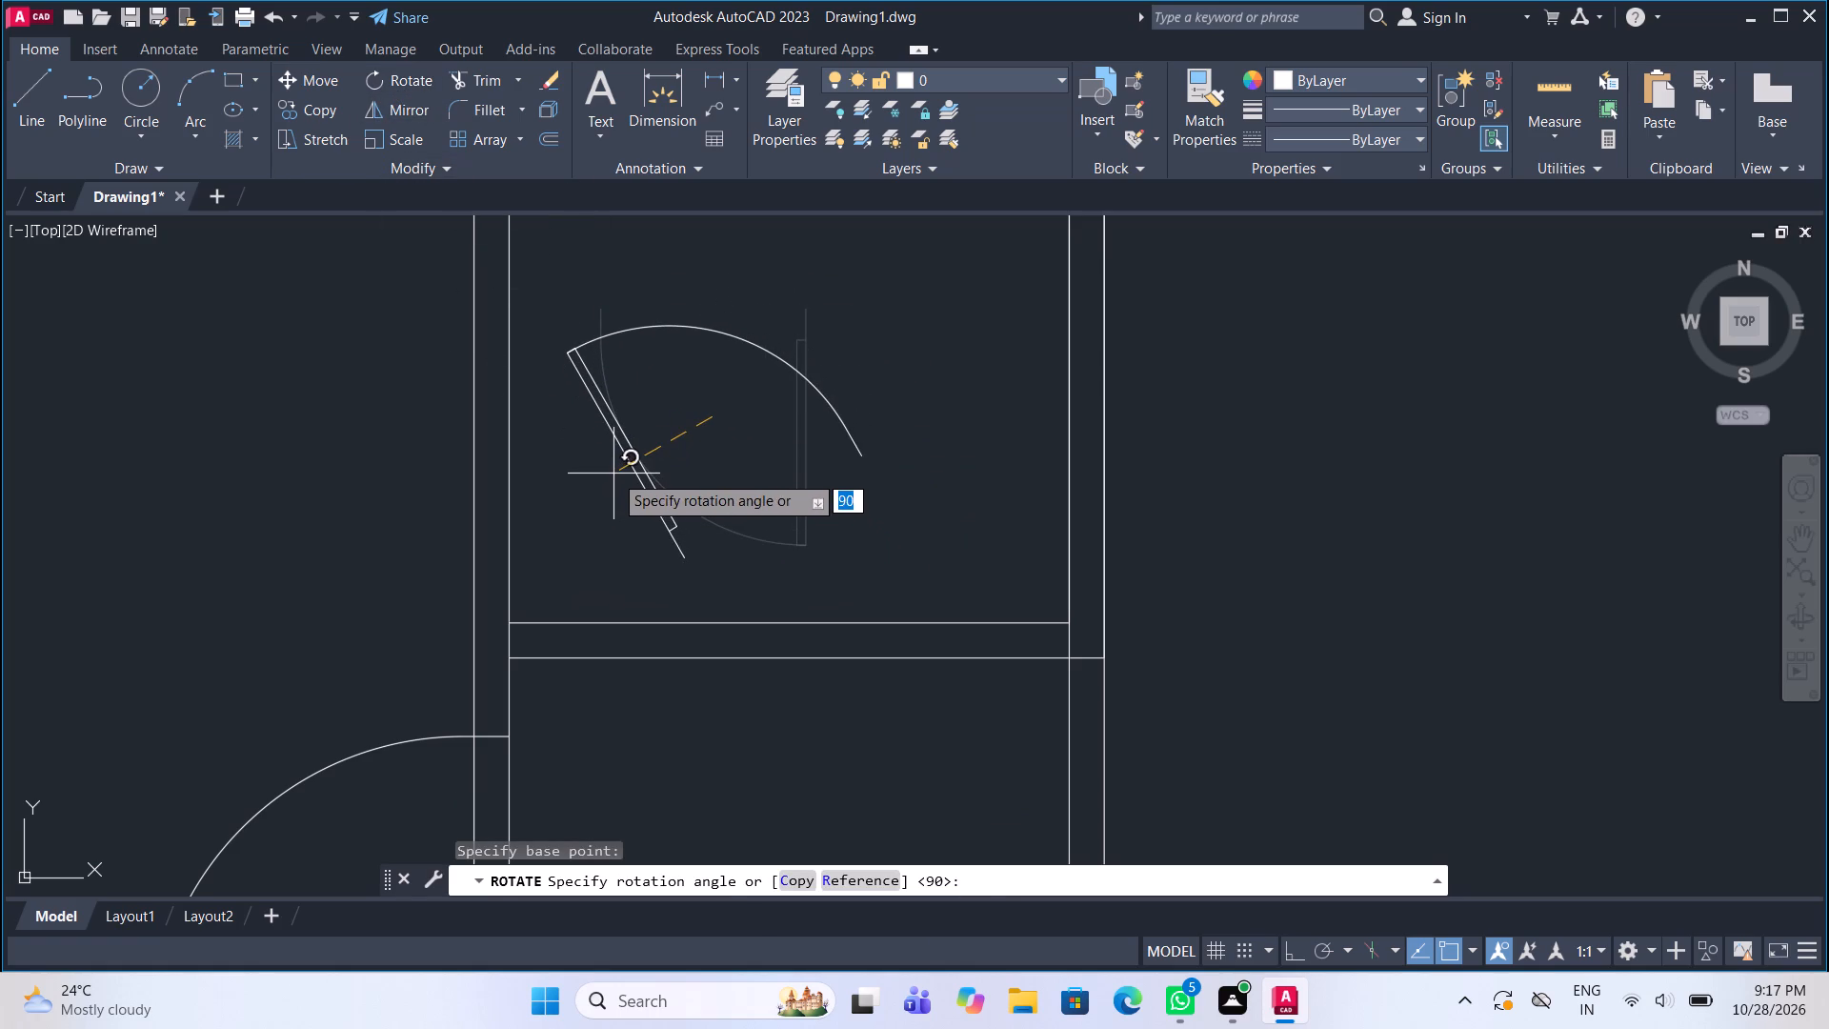
{"action": "key", "text": "F8"}
{"action": "left_click", "coordinate": [377, 459]}
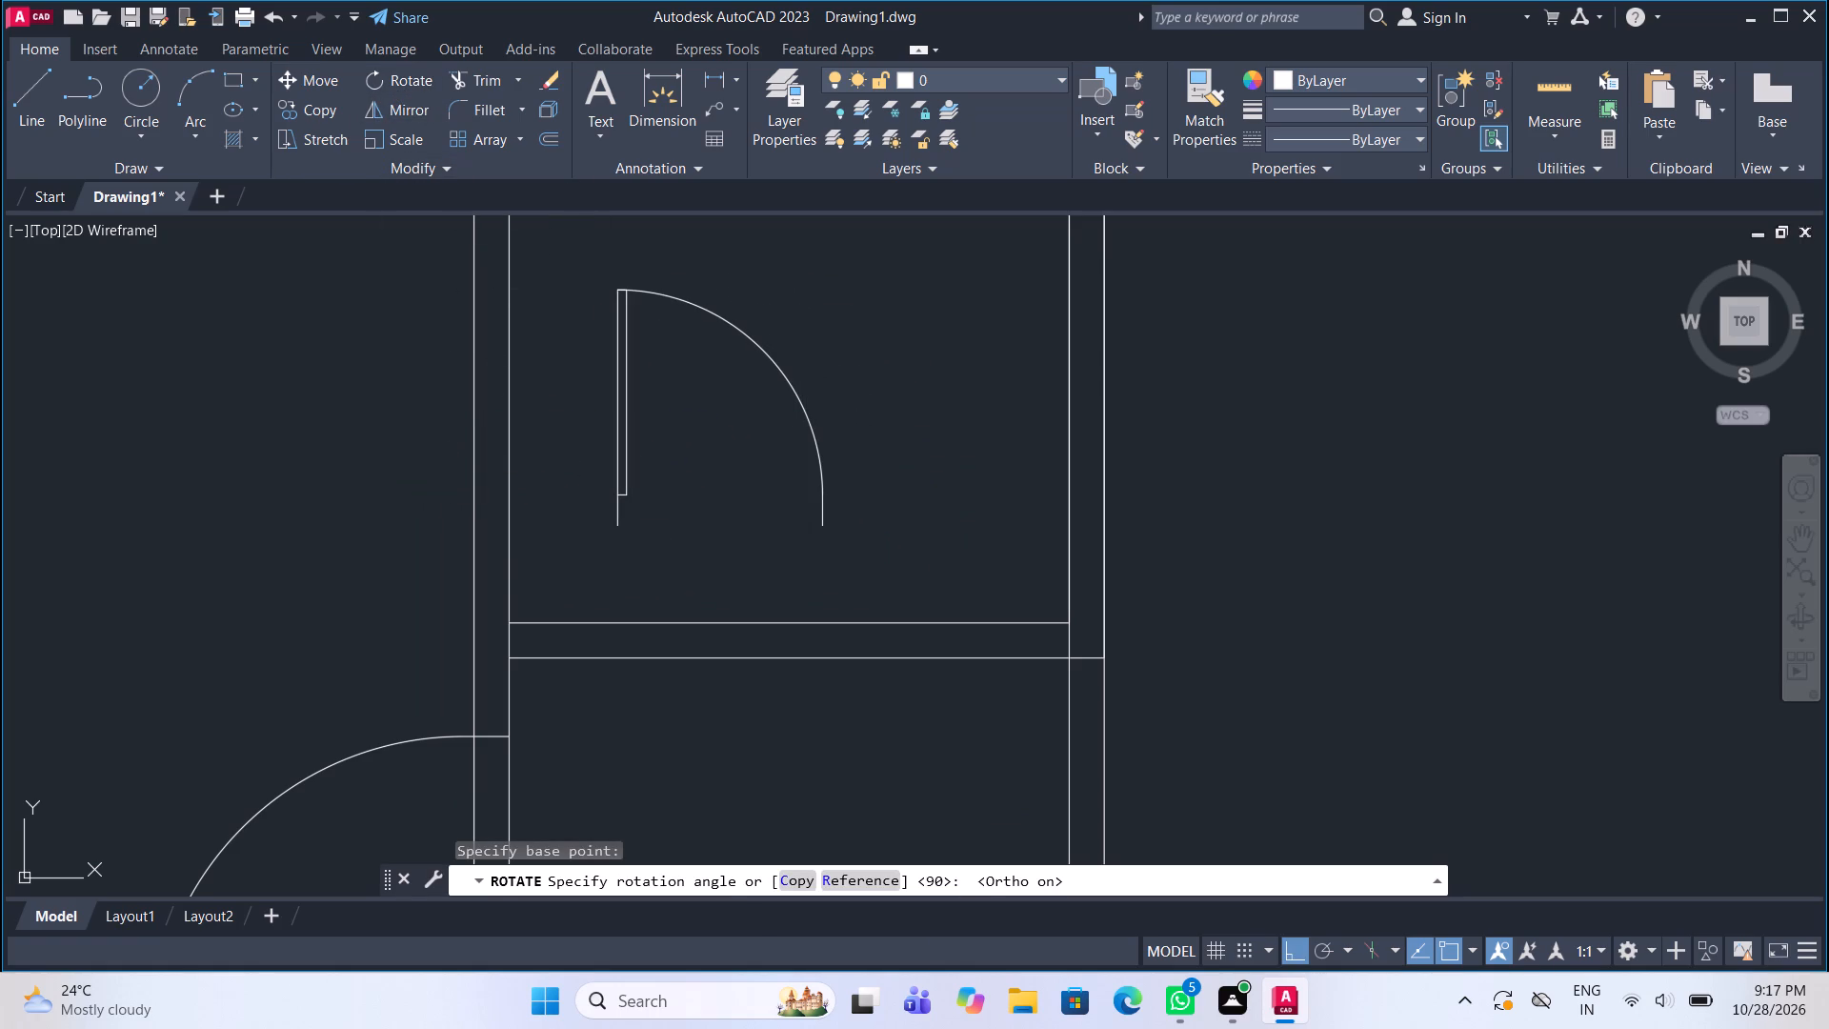
With Ortho off, move the rotated door by its lower-left jamb corner onto the top-middle room's bottom wall, near the left corner.
{"action": "left_click", "coordinate": [617, 448]}
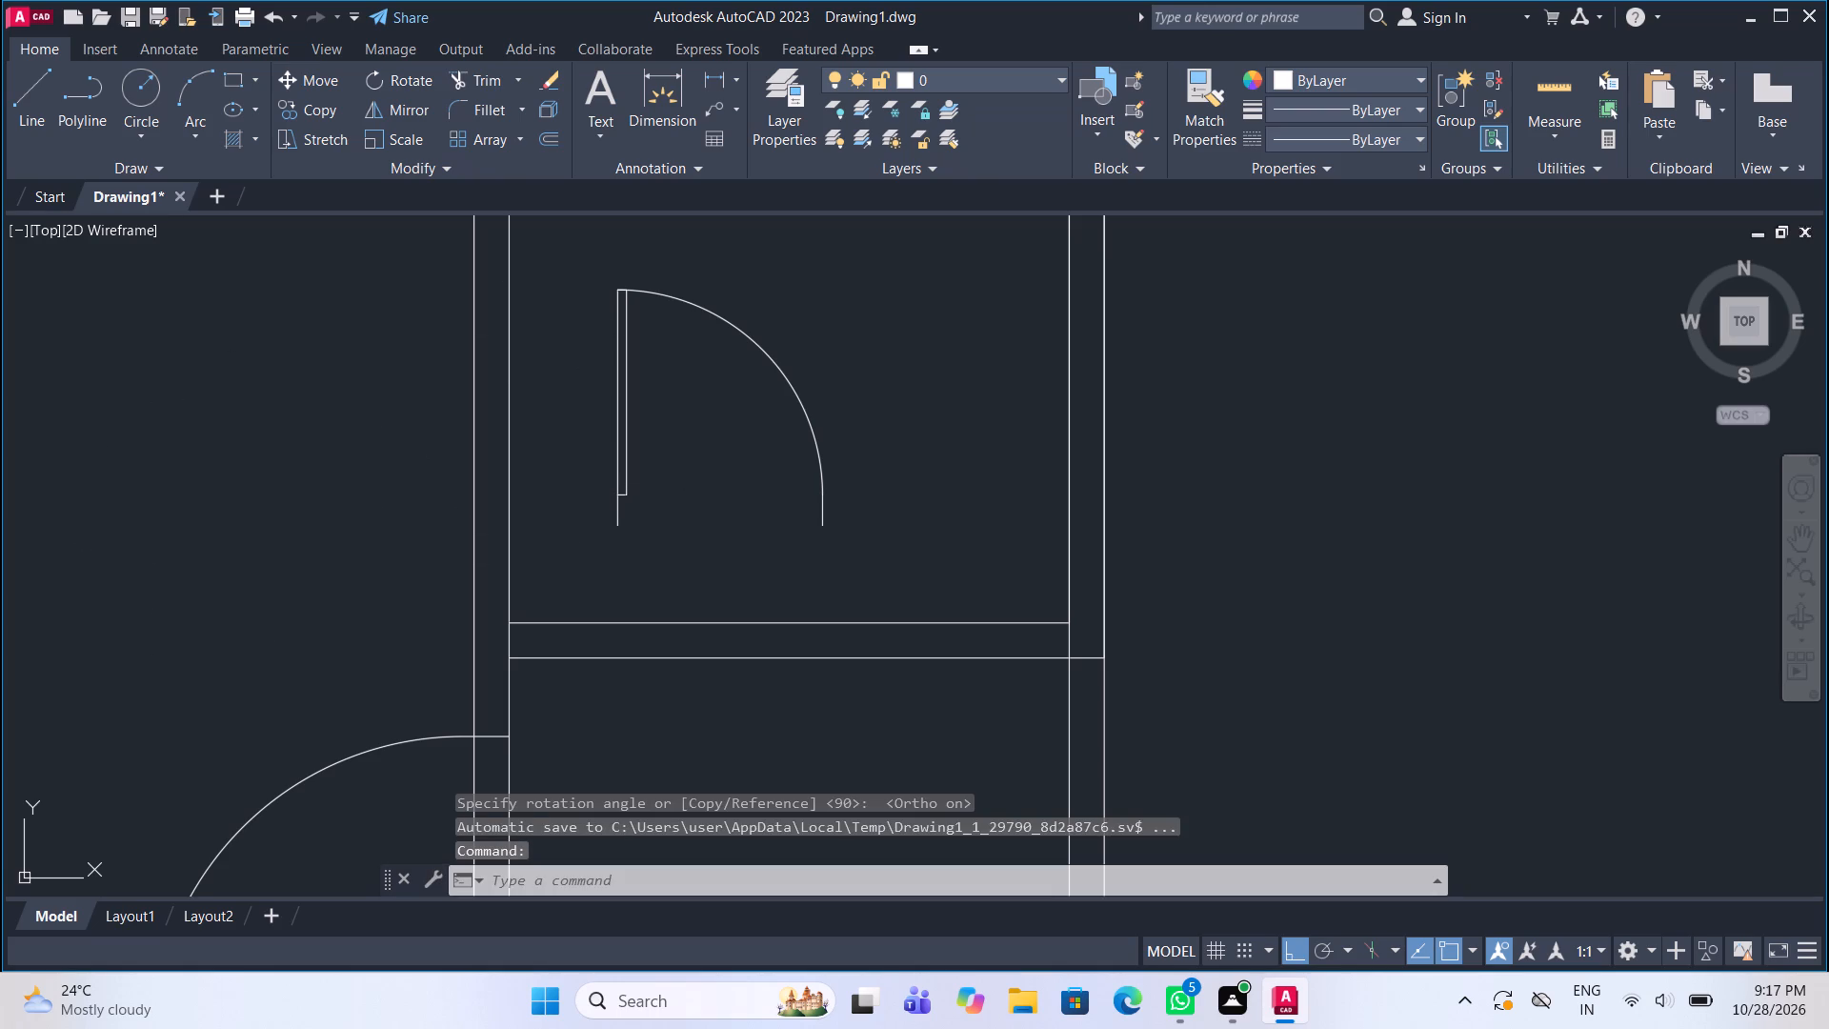
{"action": "left_click", "coordinate": [285, 74]}
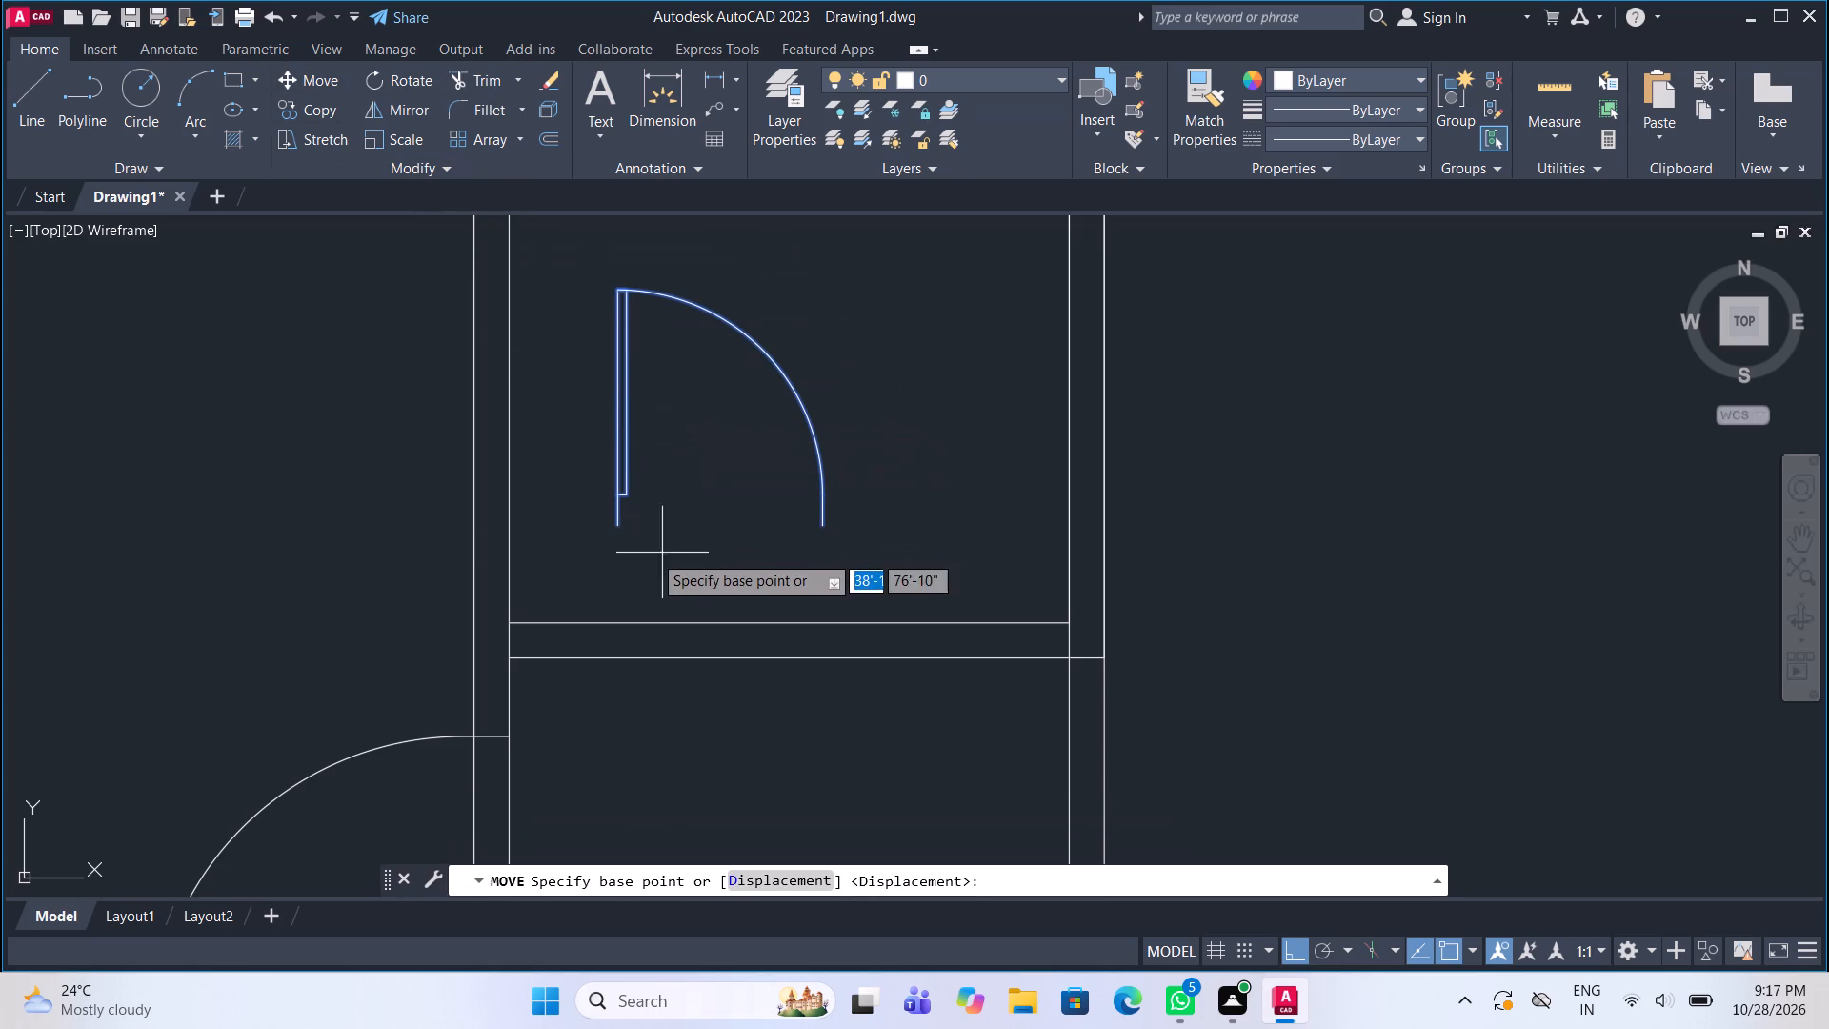
{"action": "left_click", "coordinate": [612, 526]}
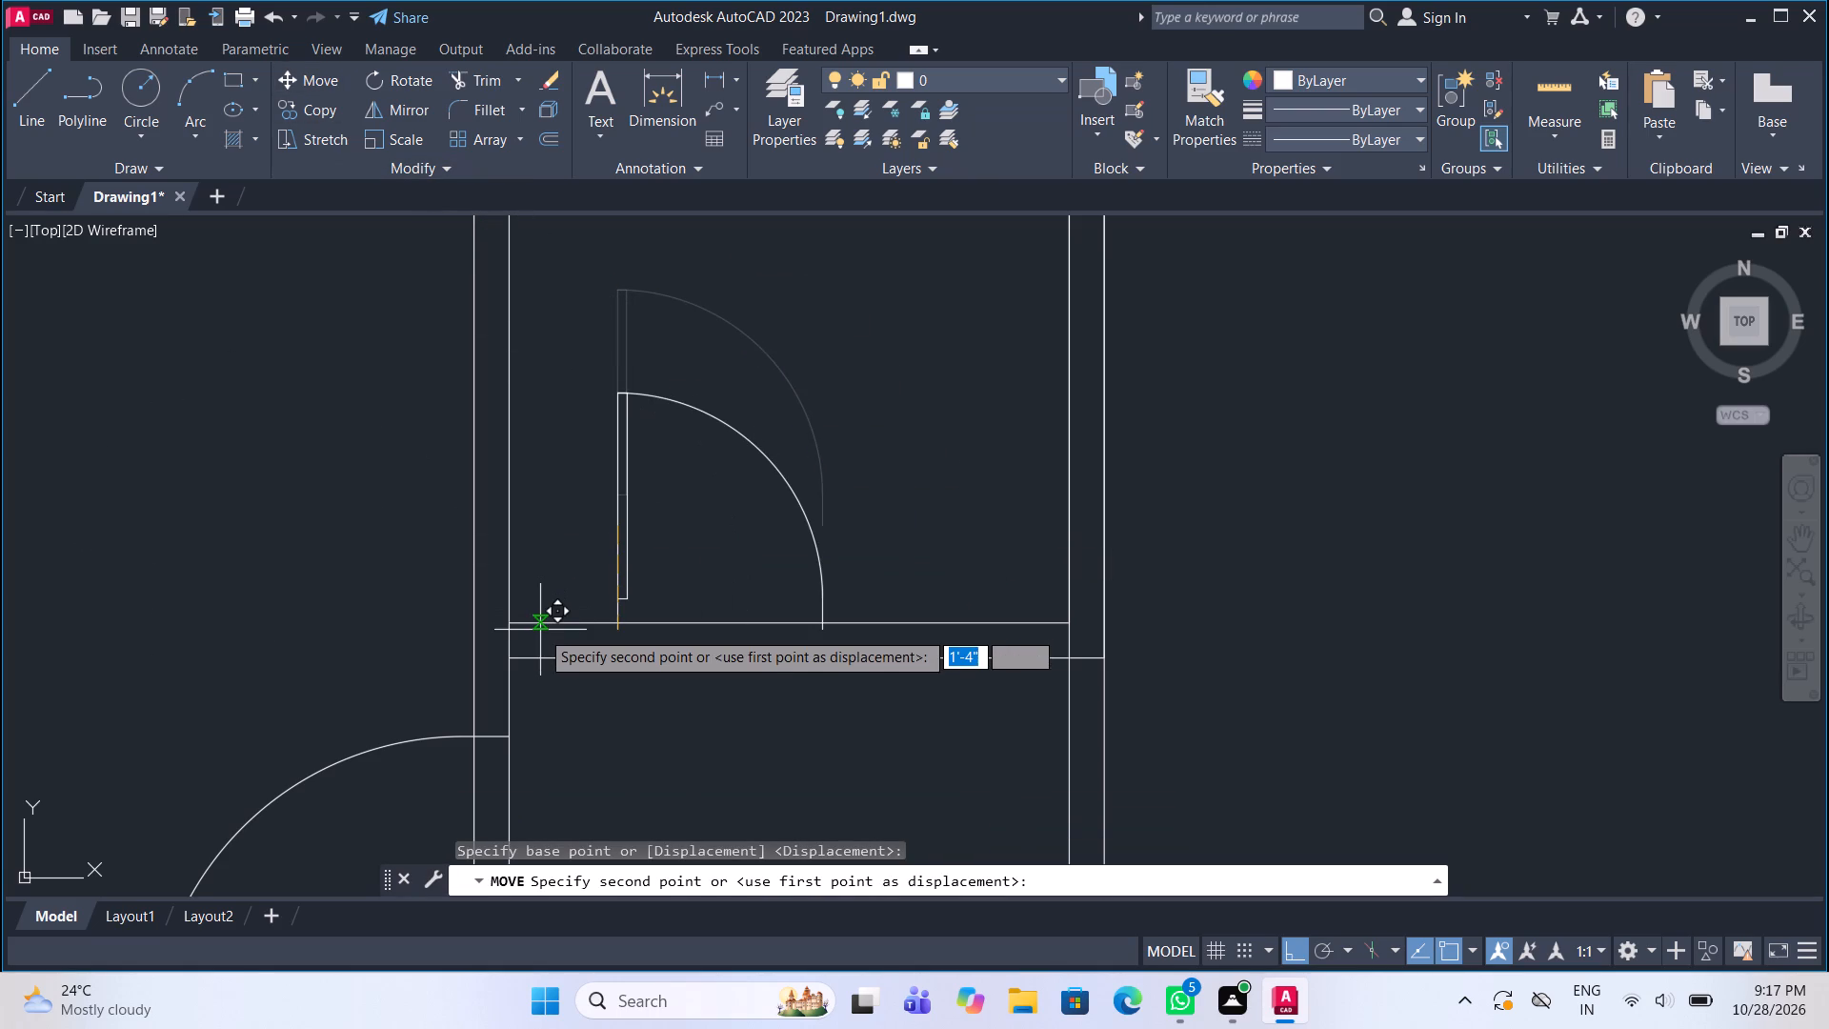
{"action": "key", "text": "F8"}
{"action": "left_click", "coordinate": [535, 656]}
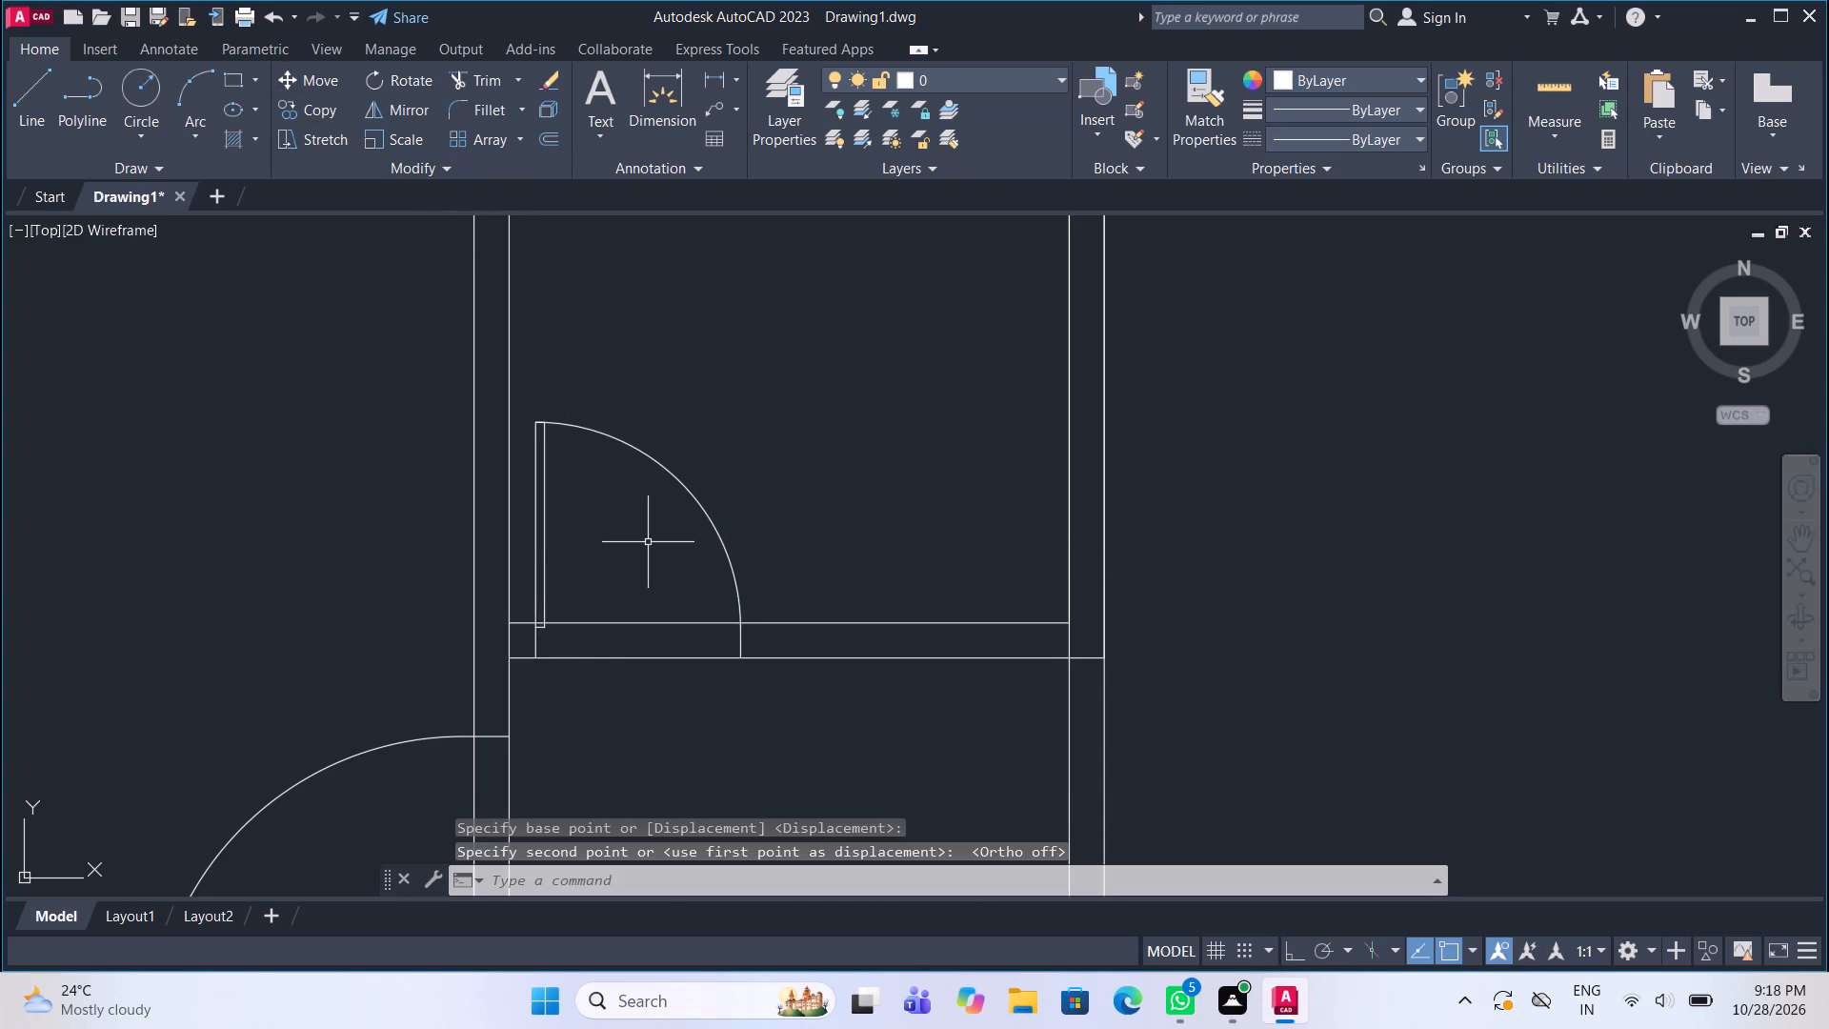
{"action": "key", "text": "Escape"}
Copy the spare door with its leaf on top and jambs facing right by its upper-right jamb corner onto the right outer wall, just below the two small rooms.
{"action": "scroll", "coordinate": [573, 518], "scroll_direction": "down", "scroll_amount": 2}
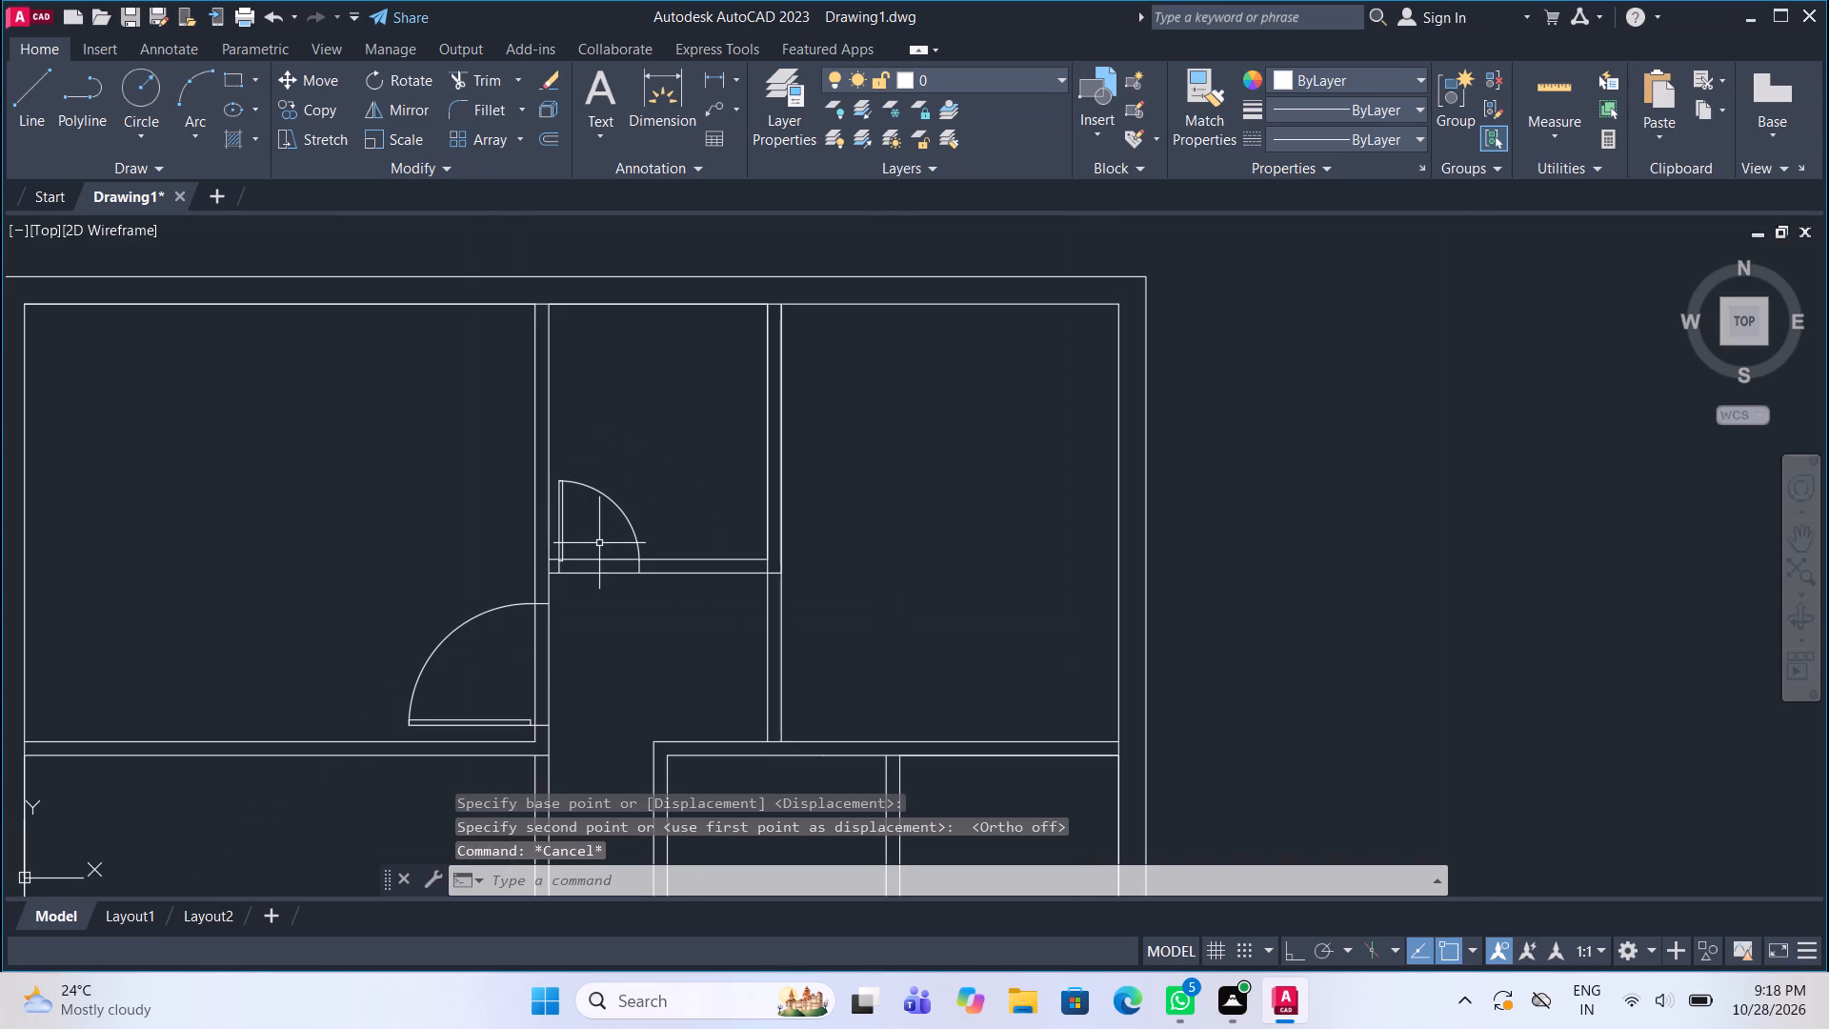
{"action": "middle_click_drag", "start_coordinate": [598, 541], "coordinate": [593, 514]}
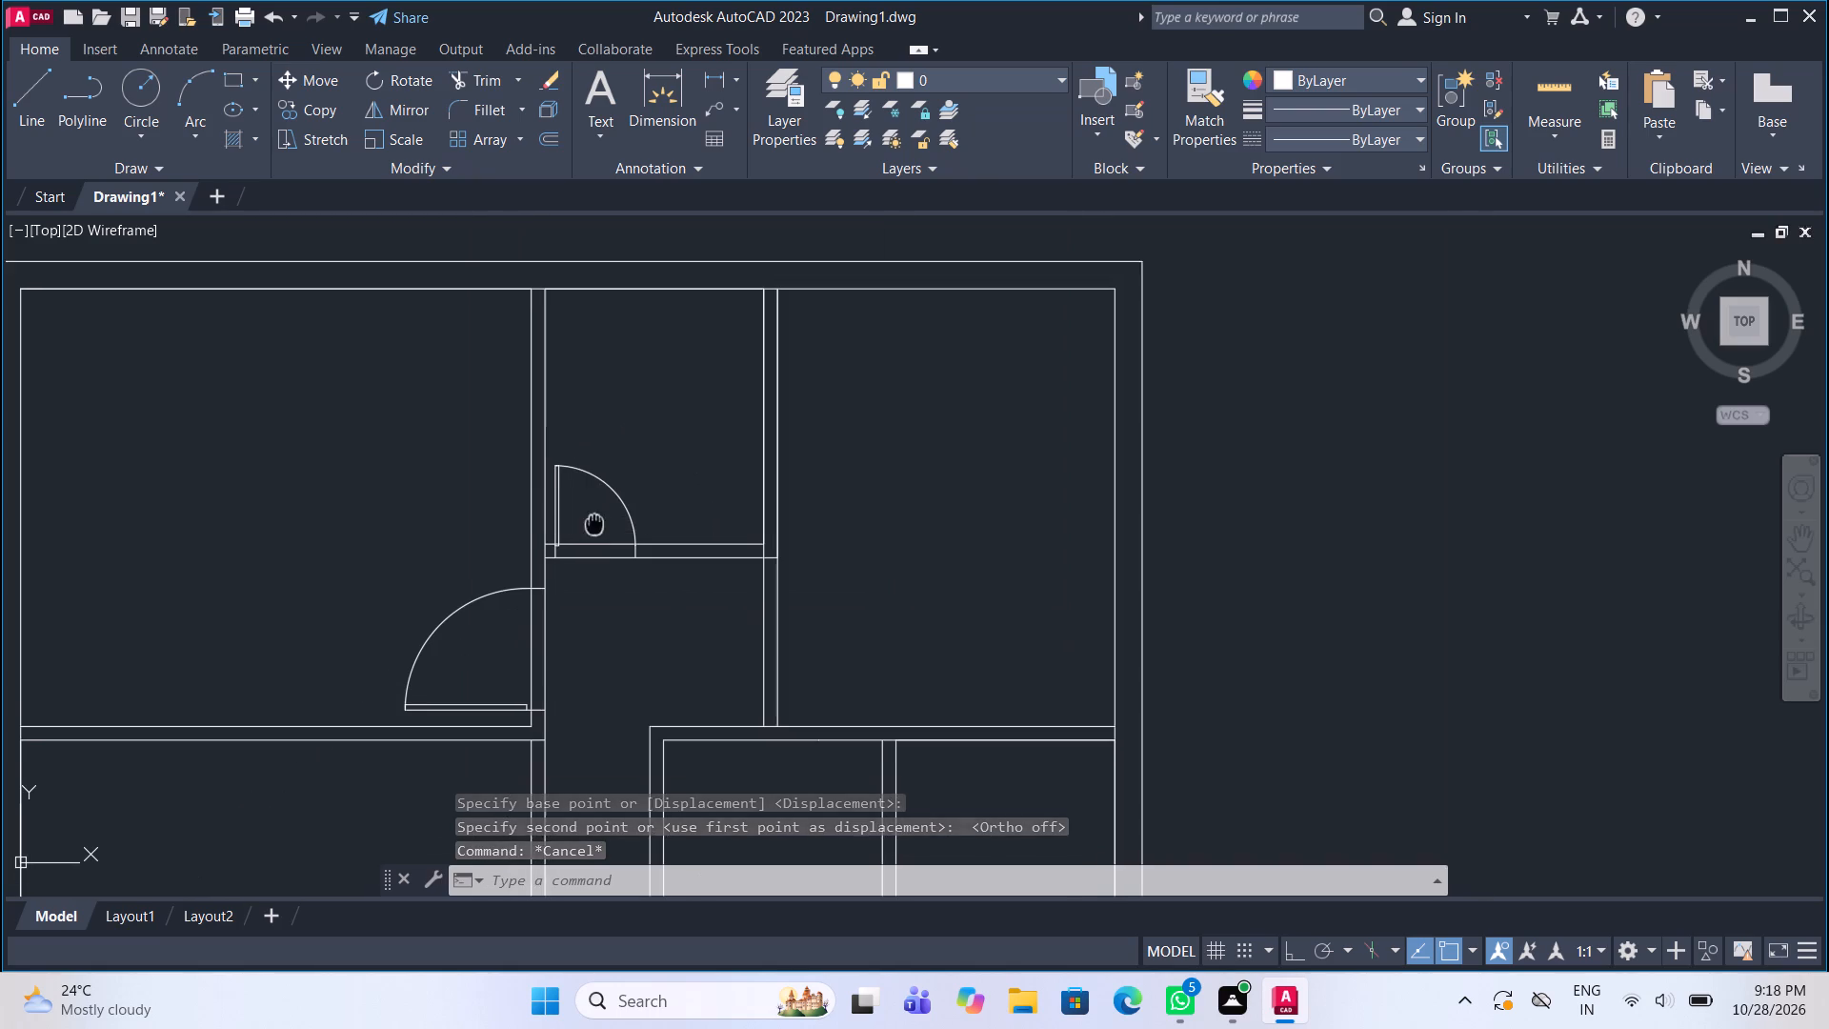
{"action": "middle_click_drag", "start_coordinate": [593, 514], "coordinate": [590, 460]}
{"action": "scroll", "coordinate": [563, 373], "scroll_direction": "down", "scroll_amount": 3}
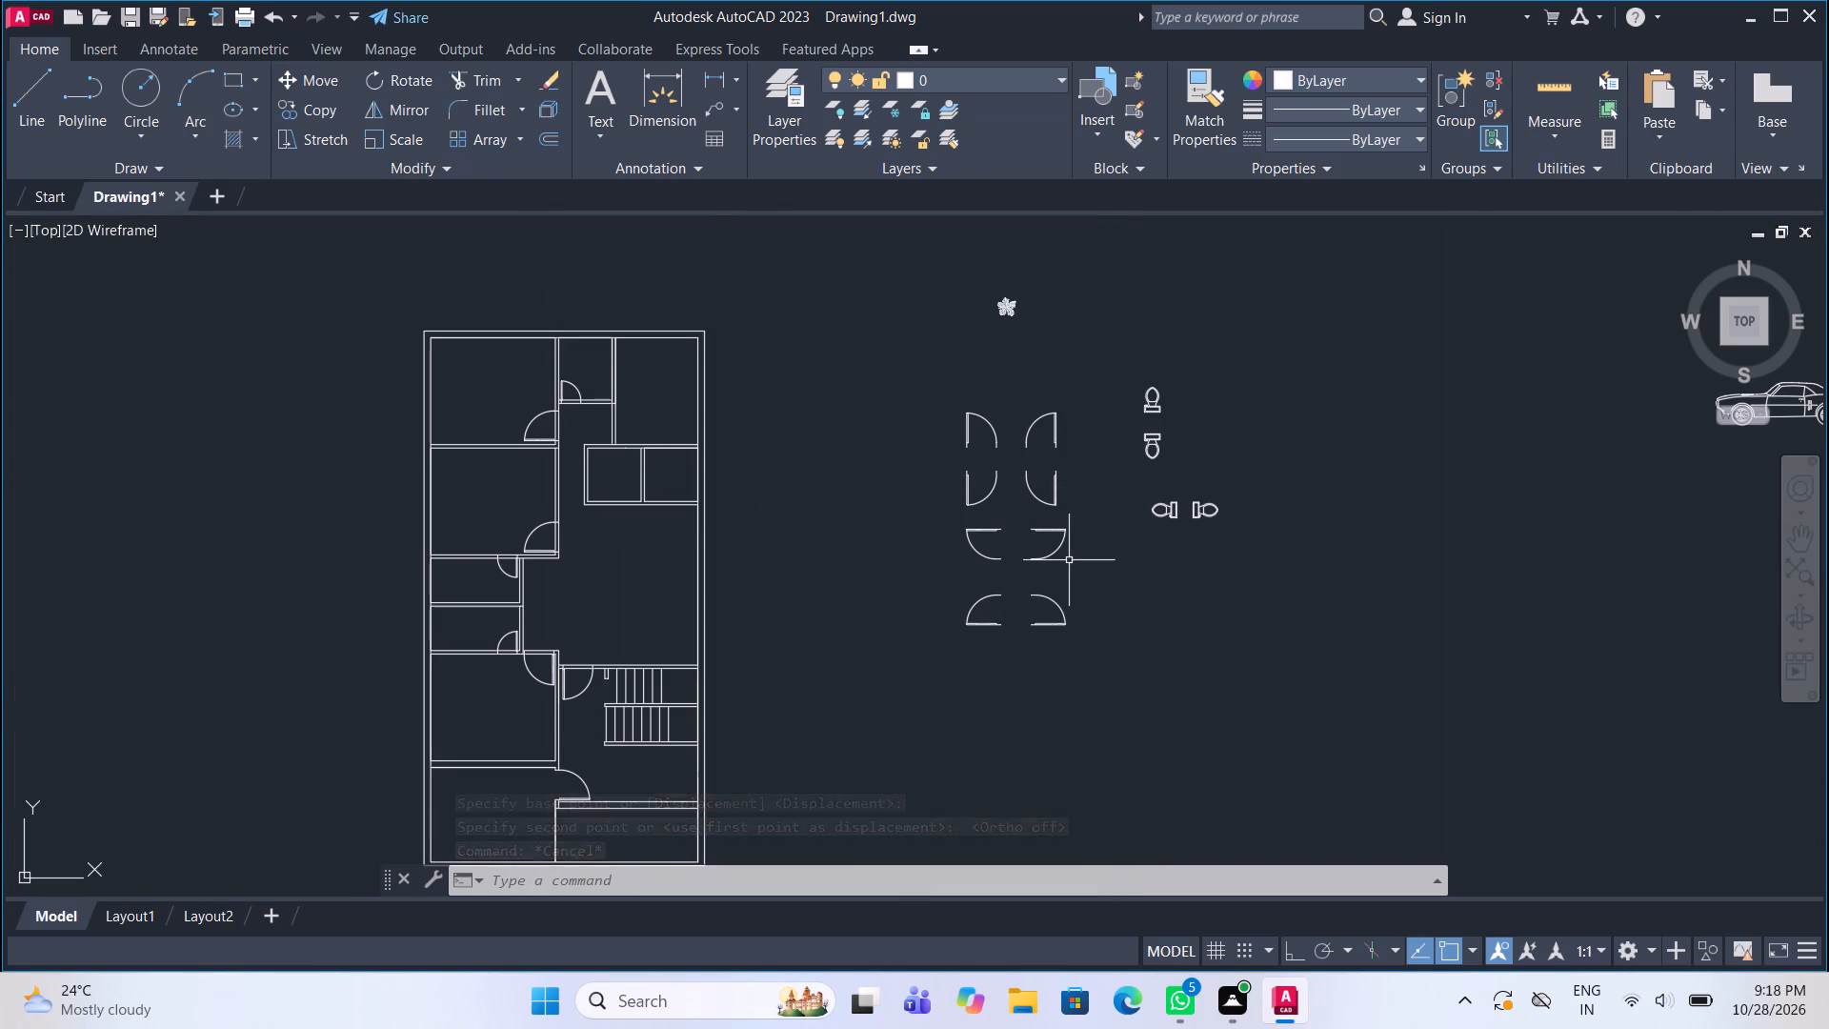
{"action": "scroll", "coordinate": [994, 540], "scroll_direction": "up", "scroll_amount": 4}
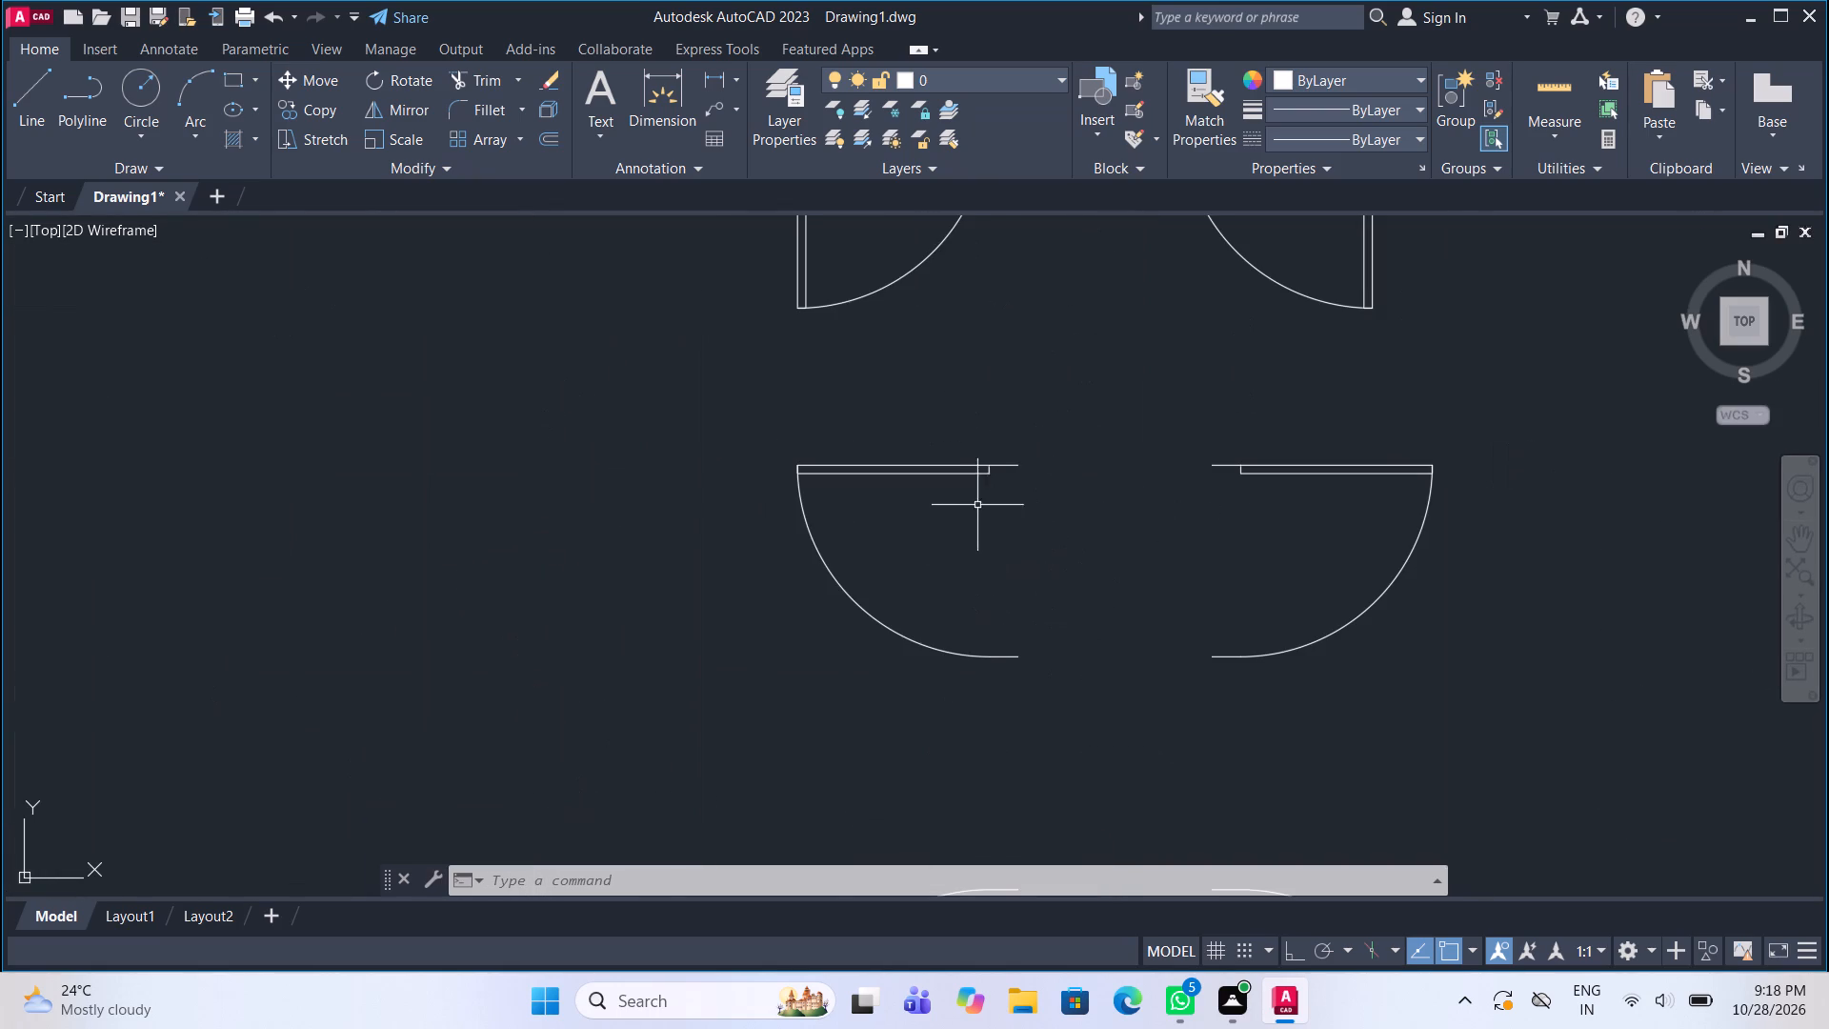
{"action": "left_click", "coordinate": [969, 479]}
{"action": "left_click", "coordinate": [948, 458]}
{"action": "left_click", "coordinate": [301, 102]}
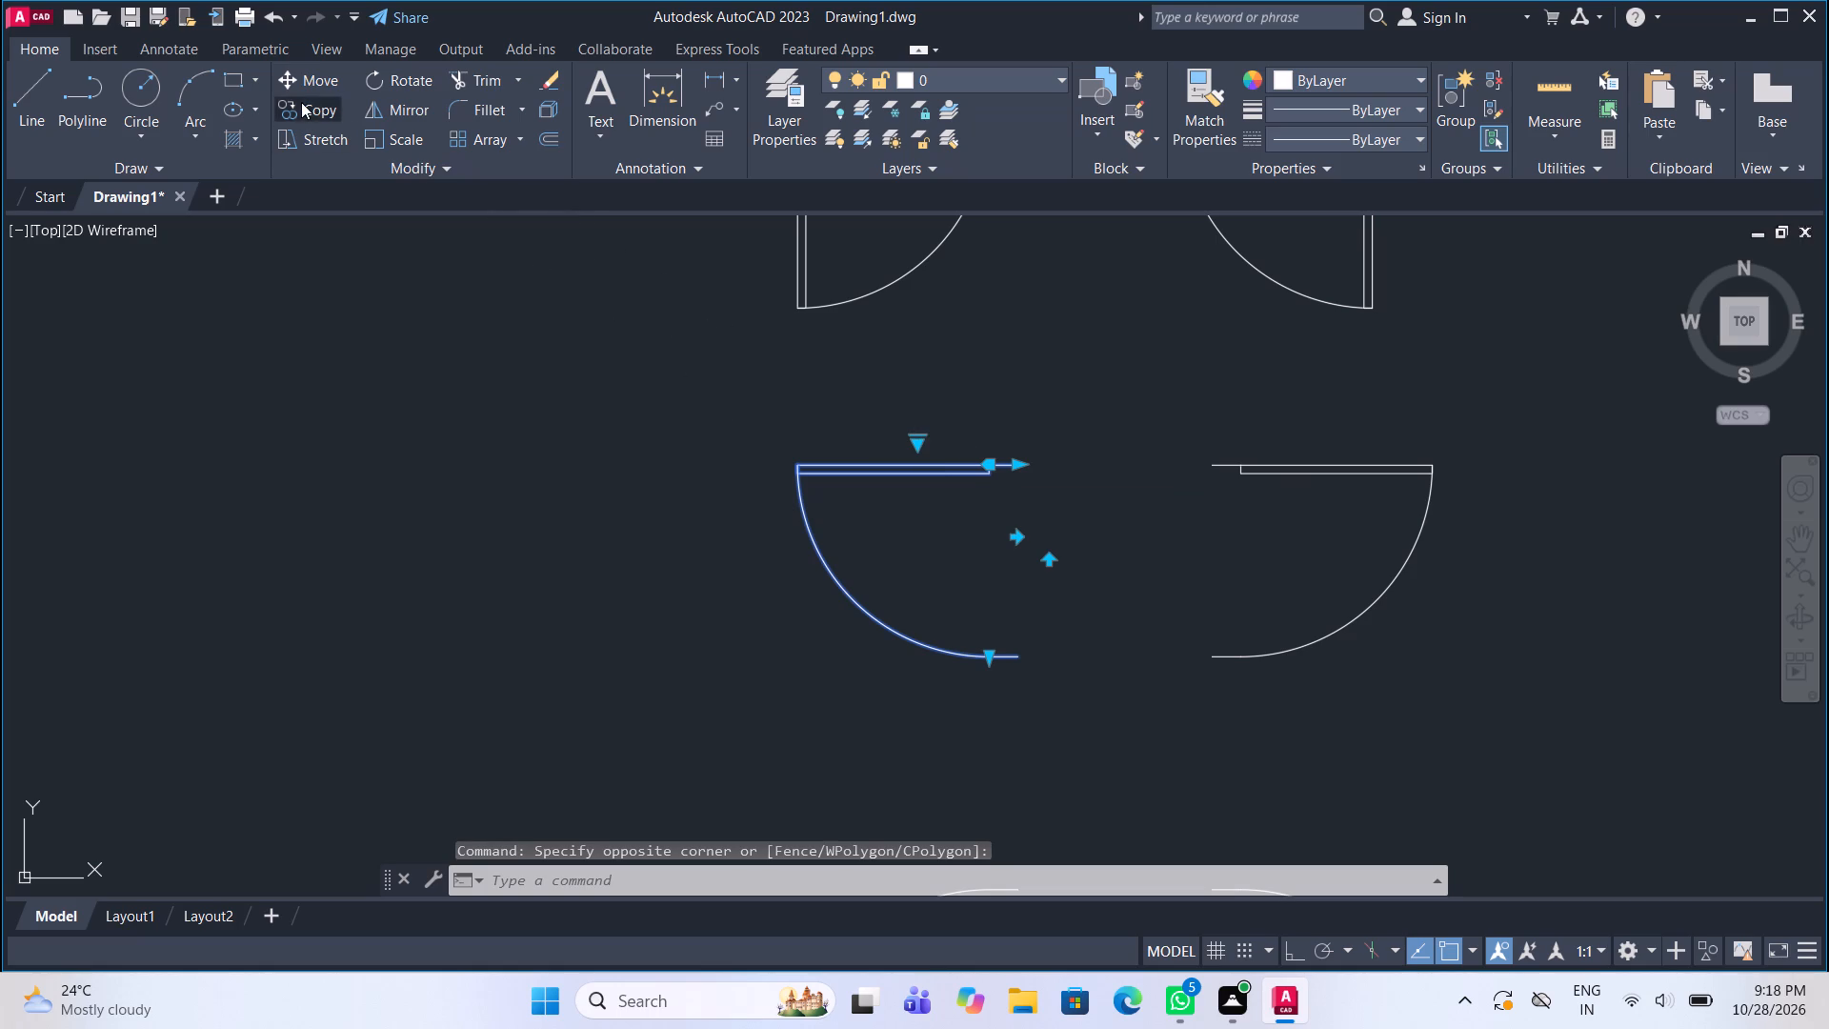
{"action": "left_click", "coordinate": [1020, 465]}
{"action": "scroll", "coordinate": [1119, 407], "scroll_direction": "down", "scroll_amount": 2}
{"action": "scroll", "coordinate": [1035, 420], "scroll_direction": "down", "scroll_amount": 2}
{"action": "middle_click_drag", "start_coordinate": [718, 406], "coordinate": [870, 480]}
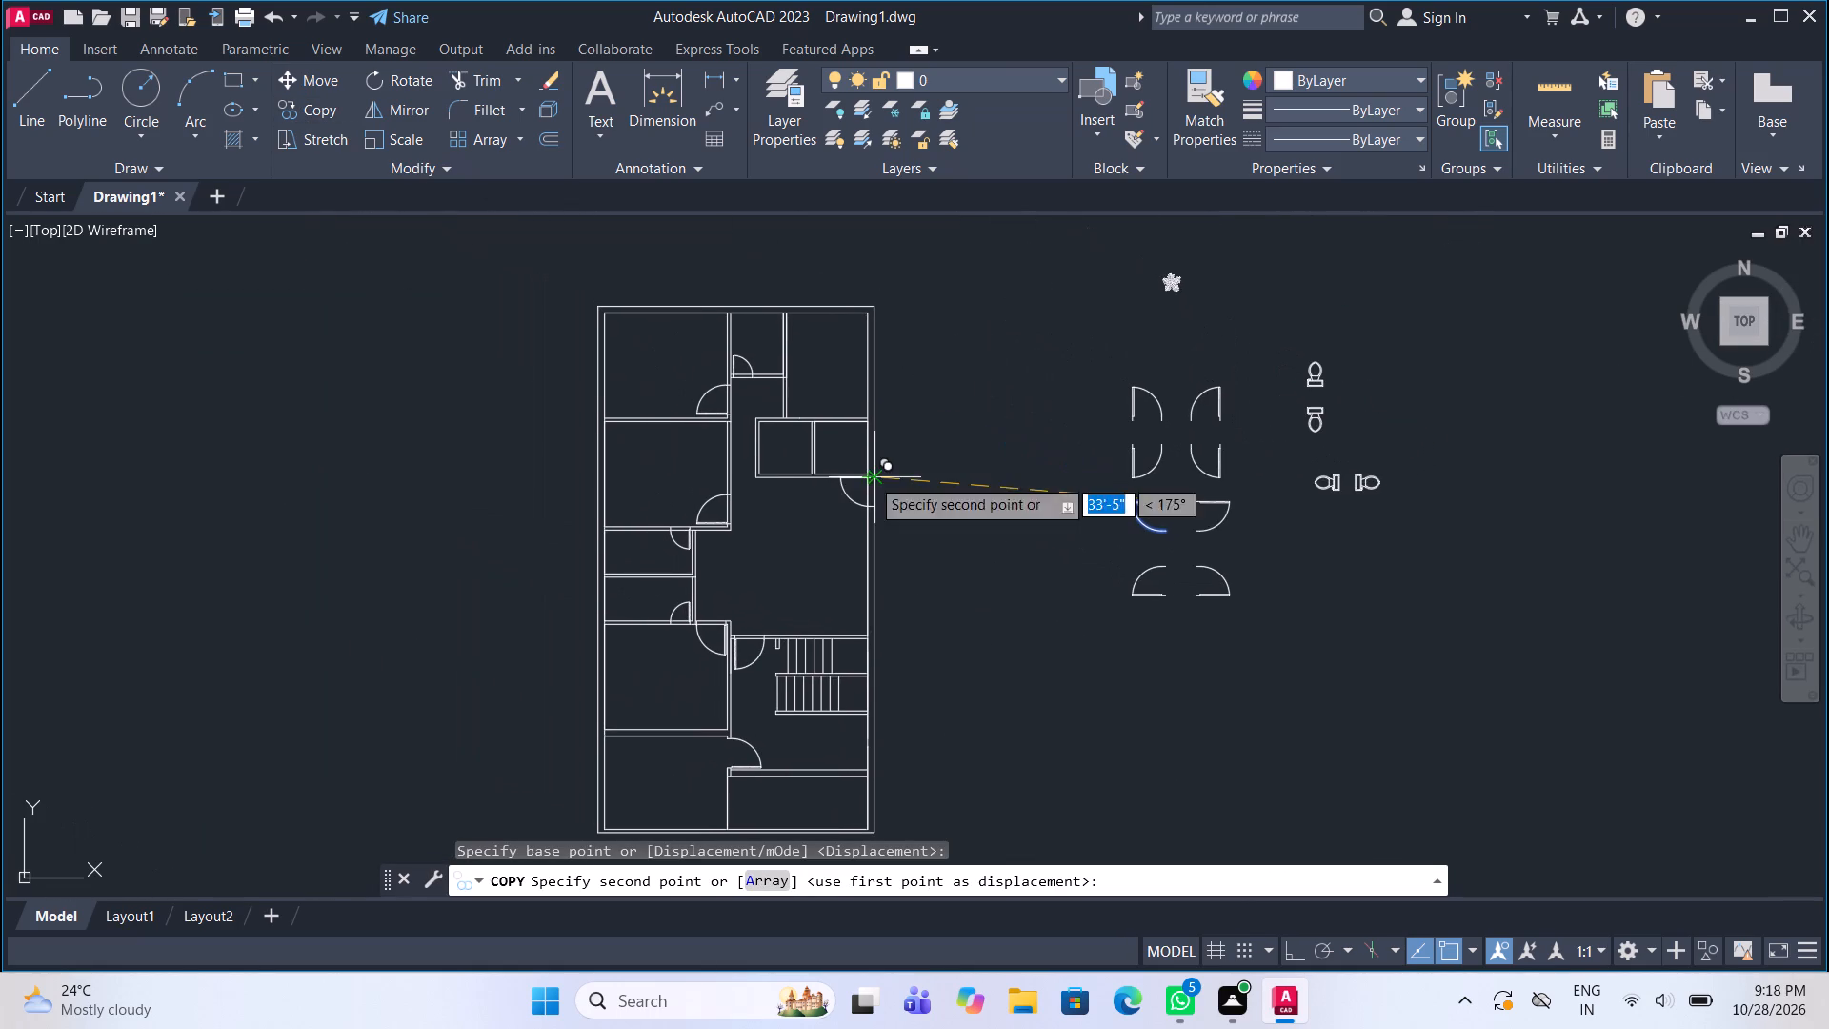
{"action": "scroll", "coordinate": [859, 470], "scroll_direction": "up", "scroll_amount": 4}
{"action": "scroll", "coordinate": [903, 534], "scroll_direction": "up", "scroll_amount": 2}
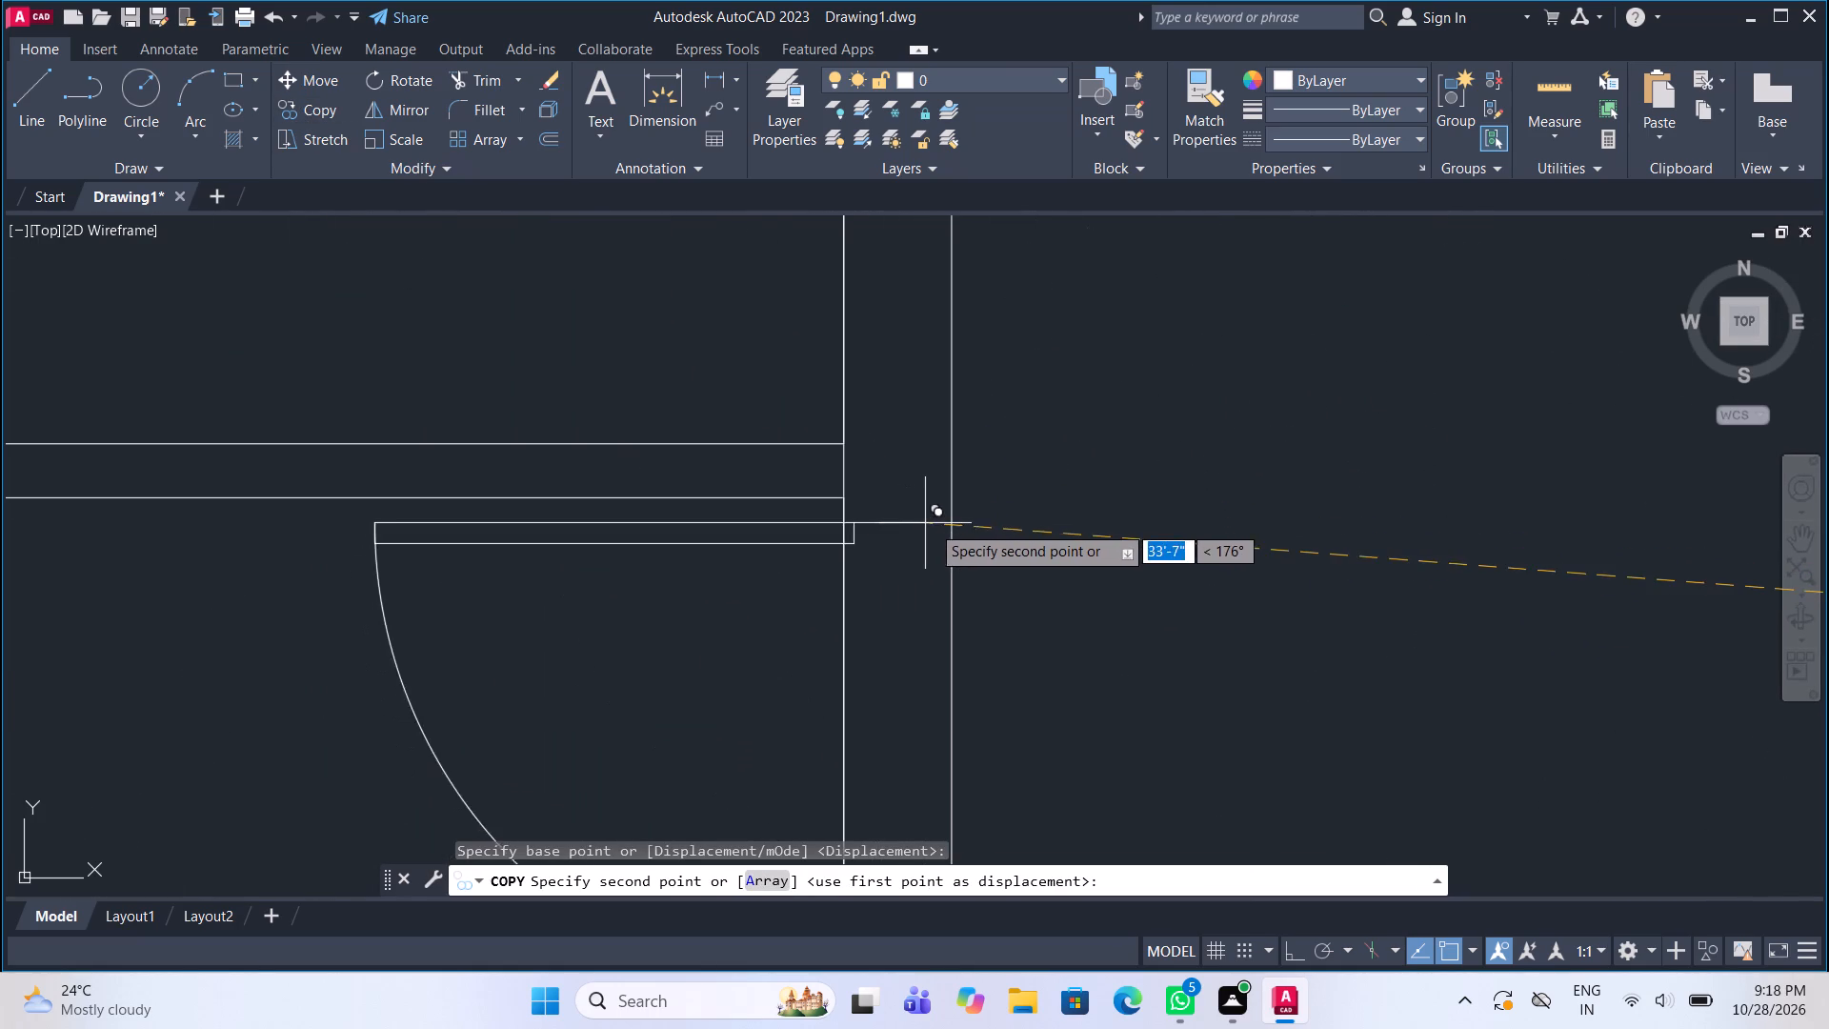
{"action": "left_click", "coordinate": [948, 538]}
{"action": "scroll", "coordinate": [898, 436], "scroll_direction": "down", "scroll_amount": 3}
{"action": "key", "text": "Escape"}
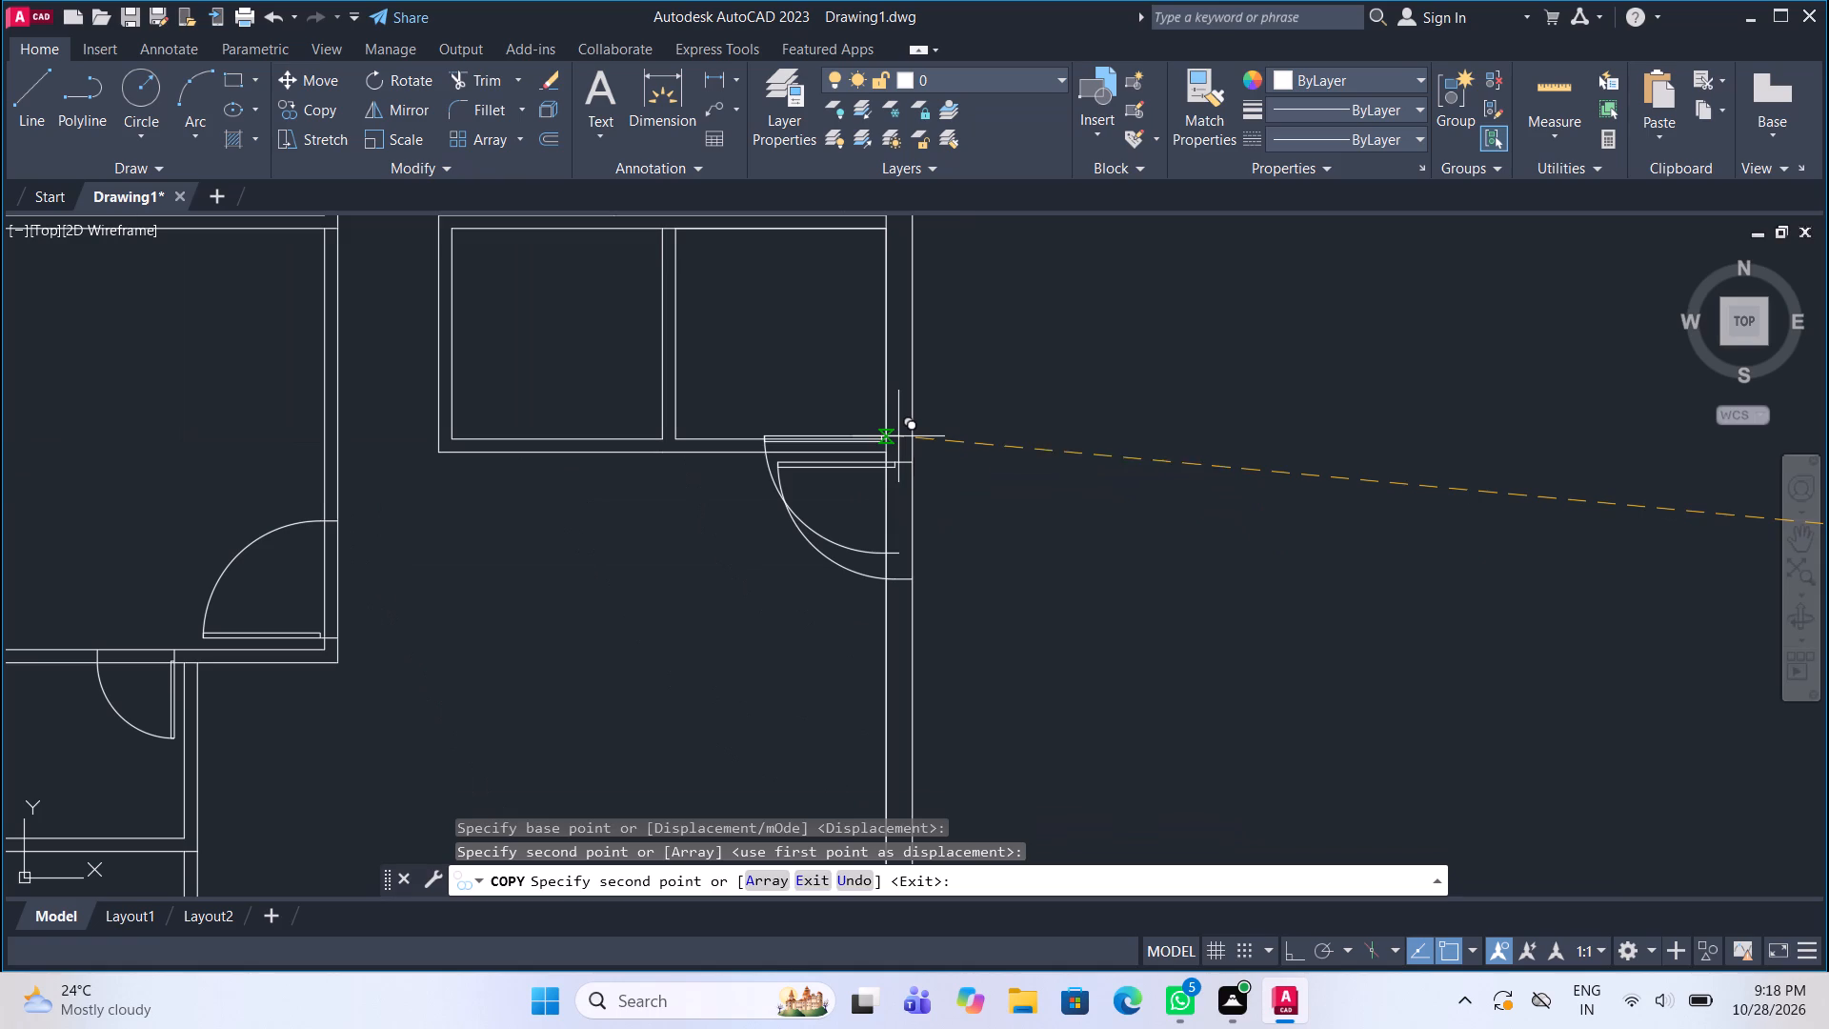
Trim the wall lines across the door openings of the staircase area, the room left of it, and the two small left-hand rooms.
{"action": "scroll", "coordinate": [898, 436], "scroll_direction": "down", "scroll_amount": 3}
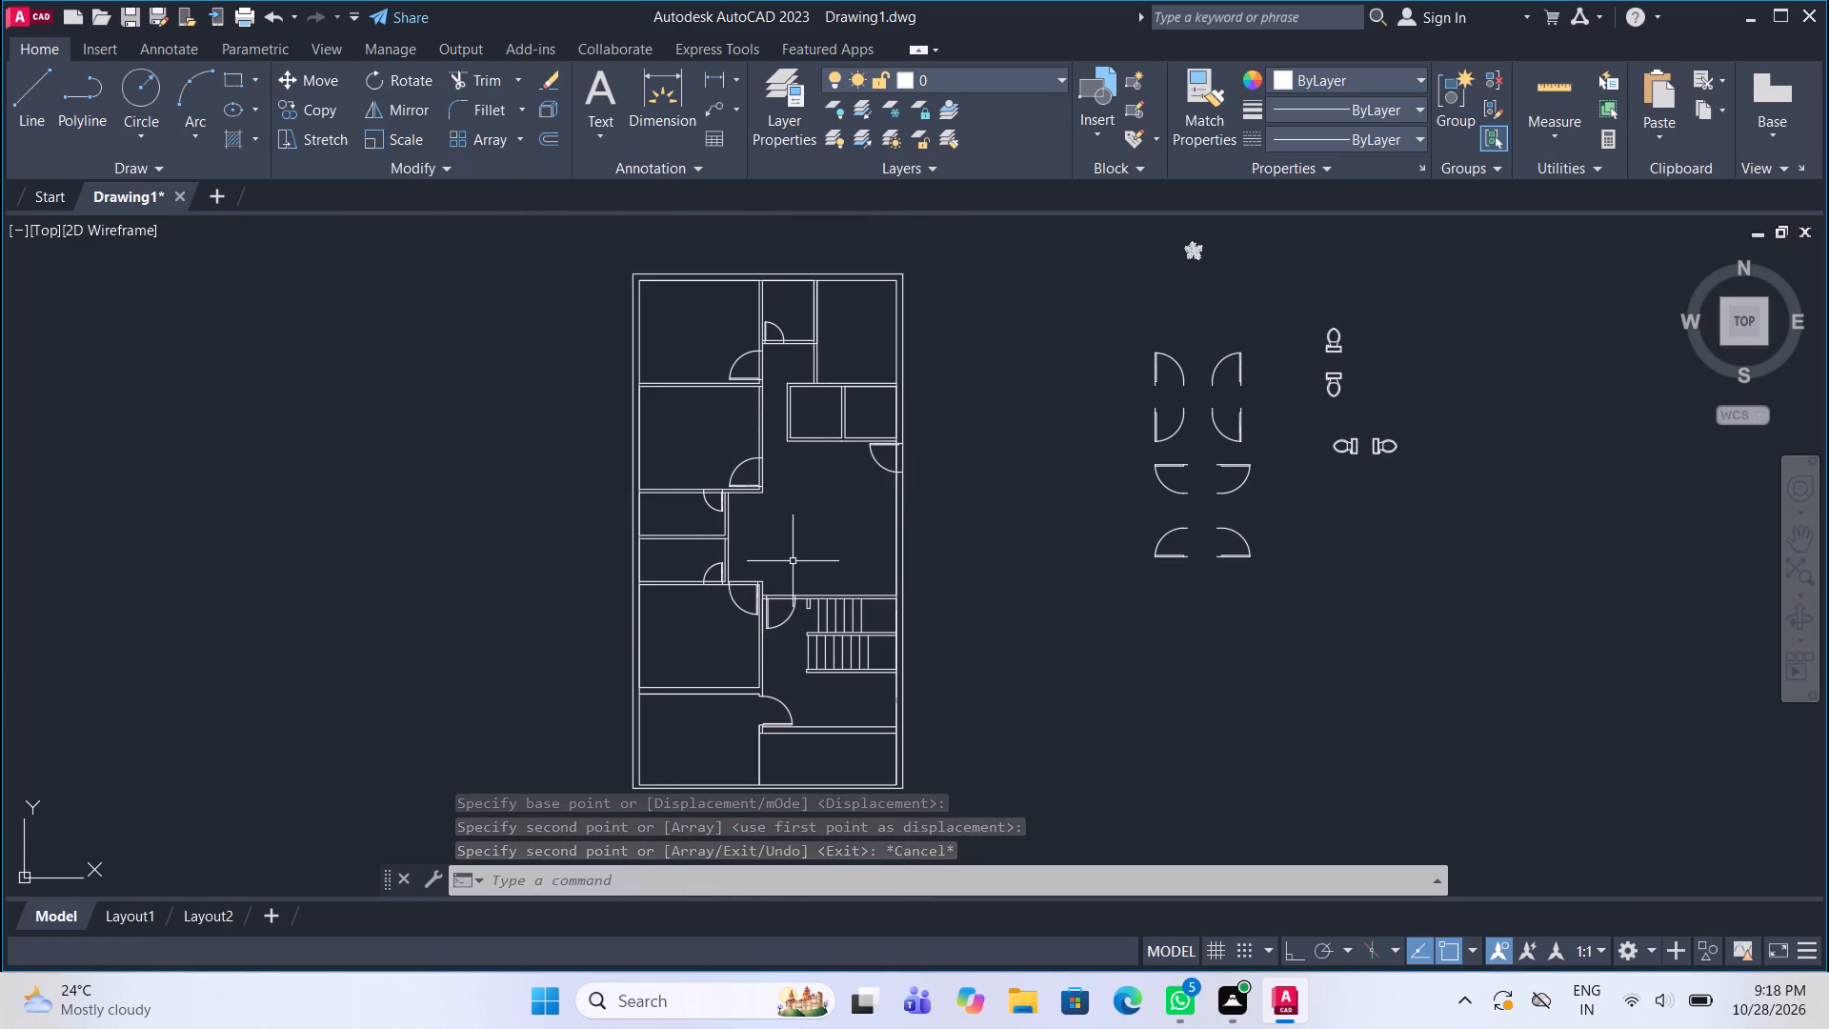
{"action": "middle_click_drag", "start_coordinate": [787, 557], "coordinate": [773, 465]}
{"action": "middle_click_drag", "start_coordinate": [810, 572], "coordinate": [789, 512]}
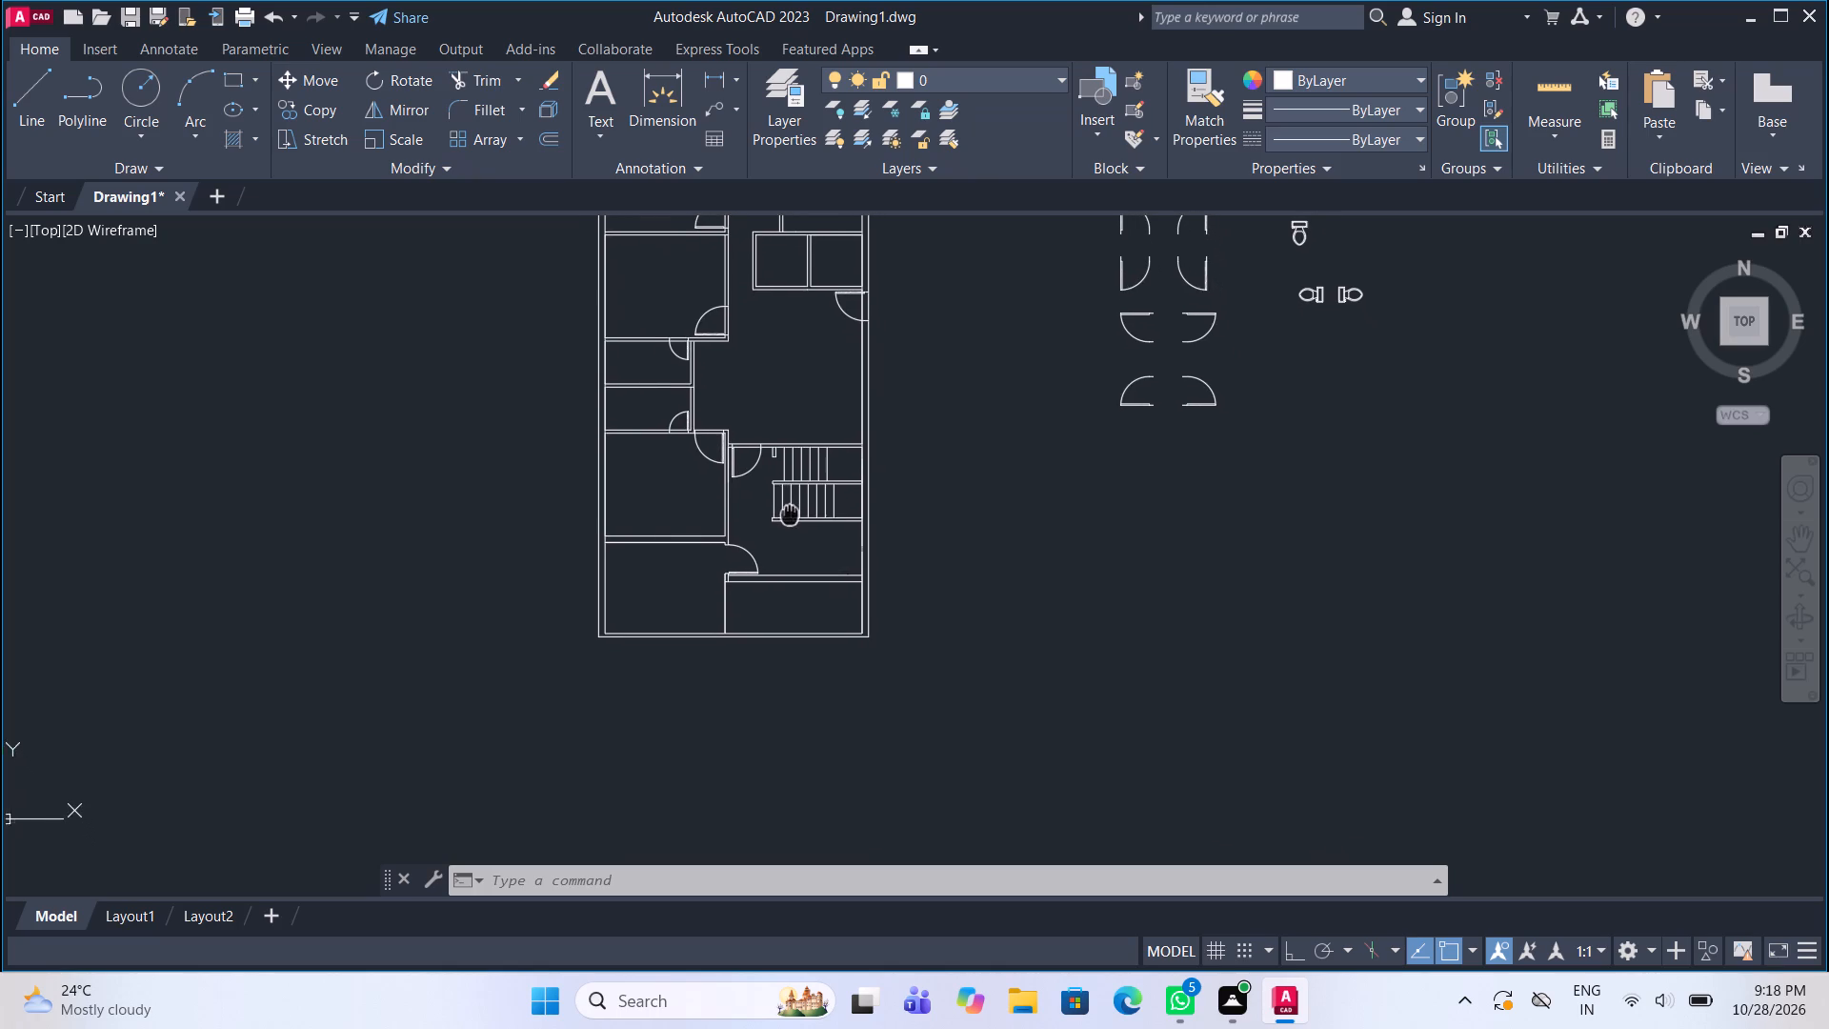
{"action": "middle_click_drag", "start_coordinate": [789, 512], "coordinate": [745, 633]}
{"action": "scroll", "coordinate": [695, 568], "scroll_direction": "up", "scroll_amount": 4}
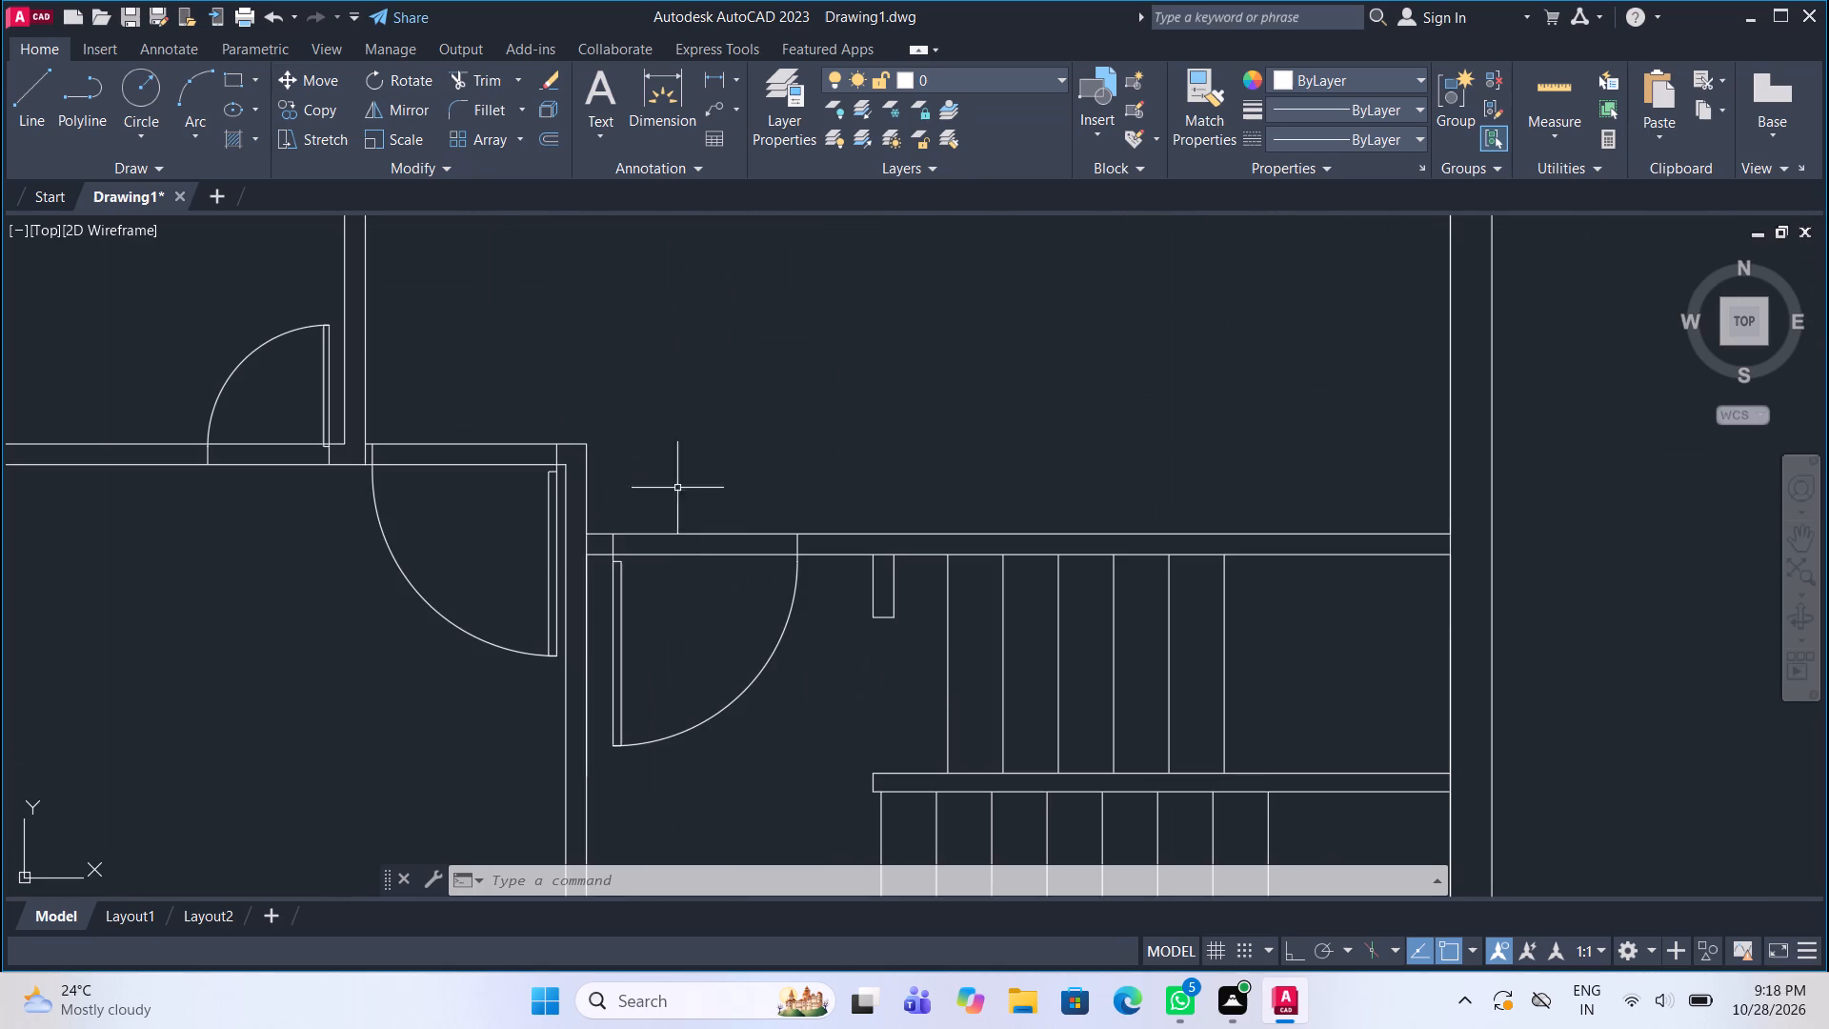
{"action": "left_click", "coordinate": [476, 77]}
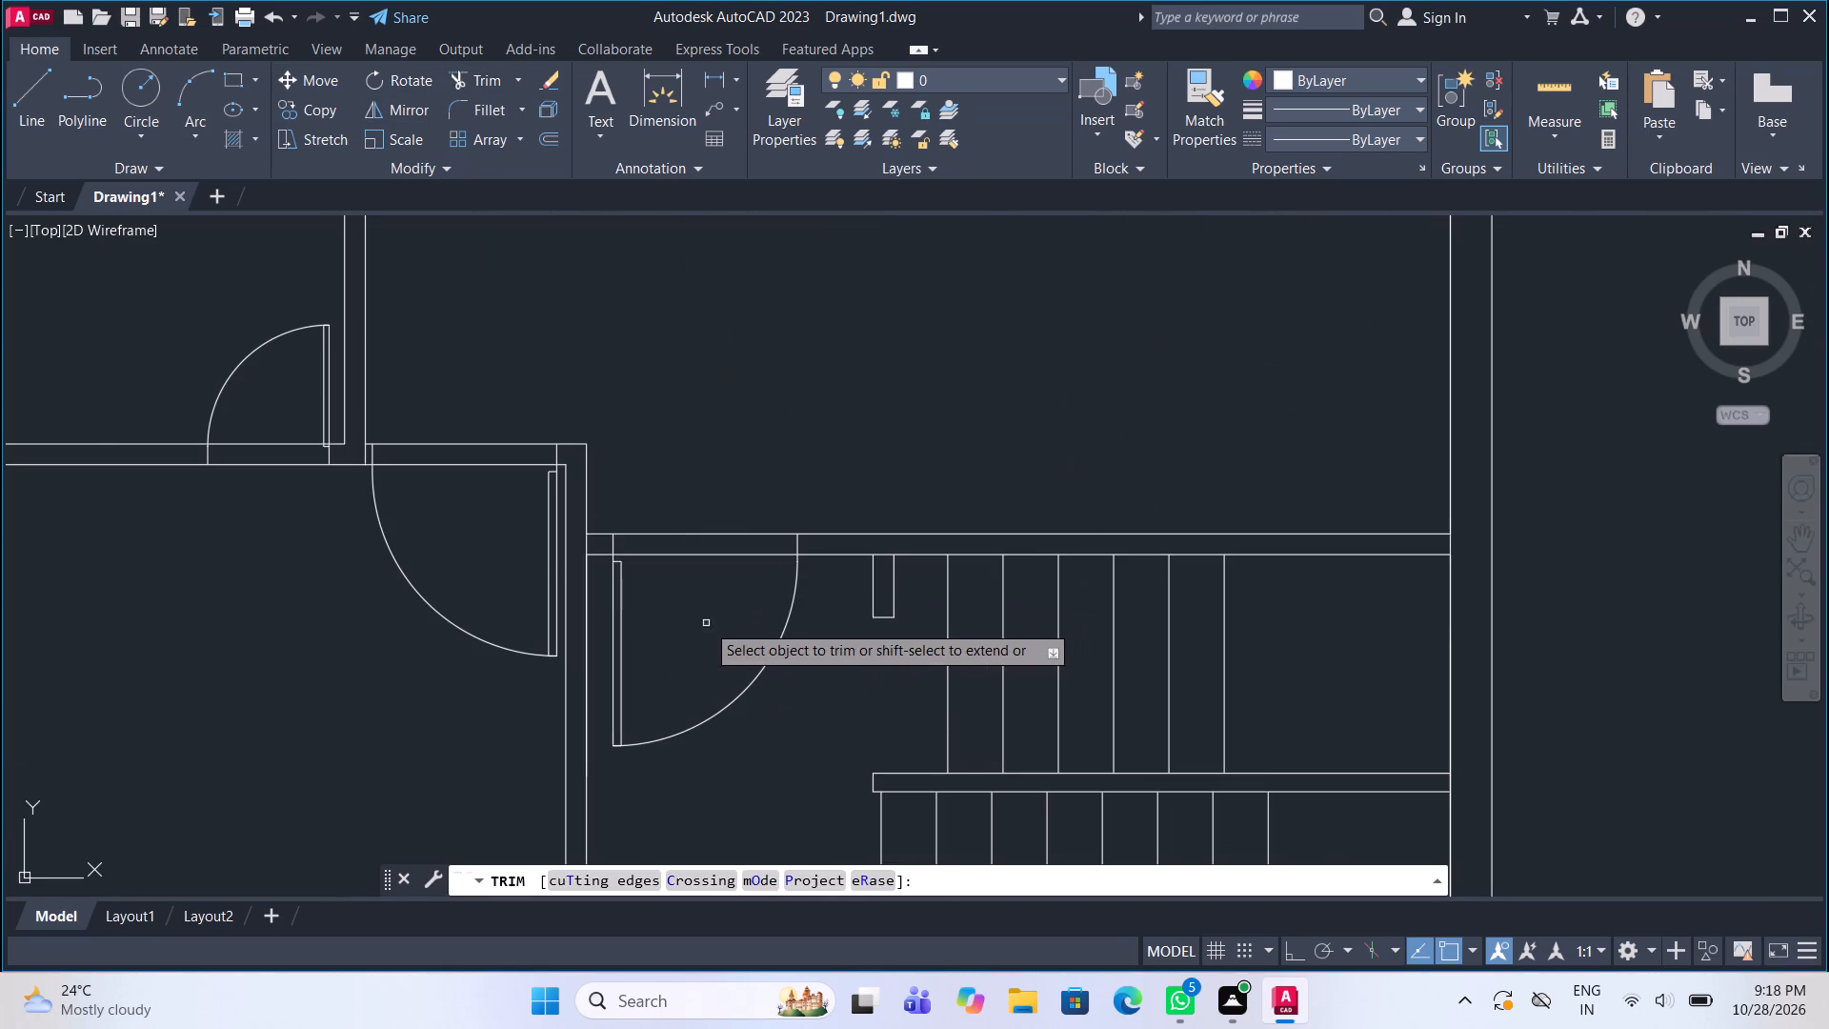
{"action": "left_click_drag", "start_coordinate": [706, 623], "coordinate": [705, 480]}
{"action": "left_click_drag", "start_coordinate": [513, 484], "coordinate": [522, 401]}
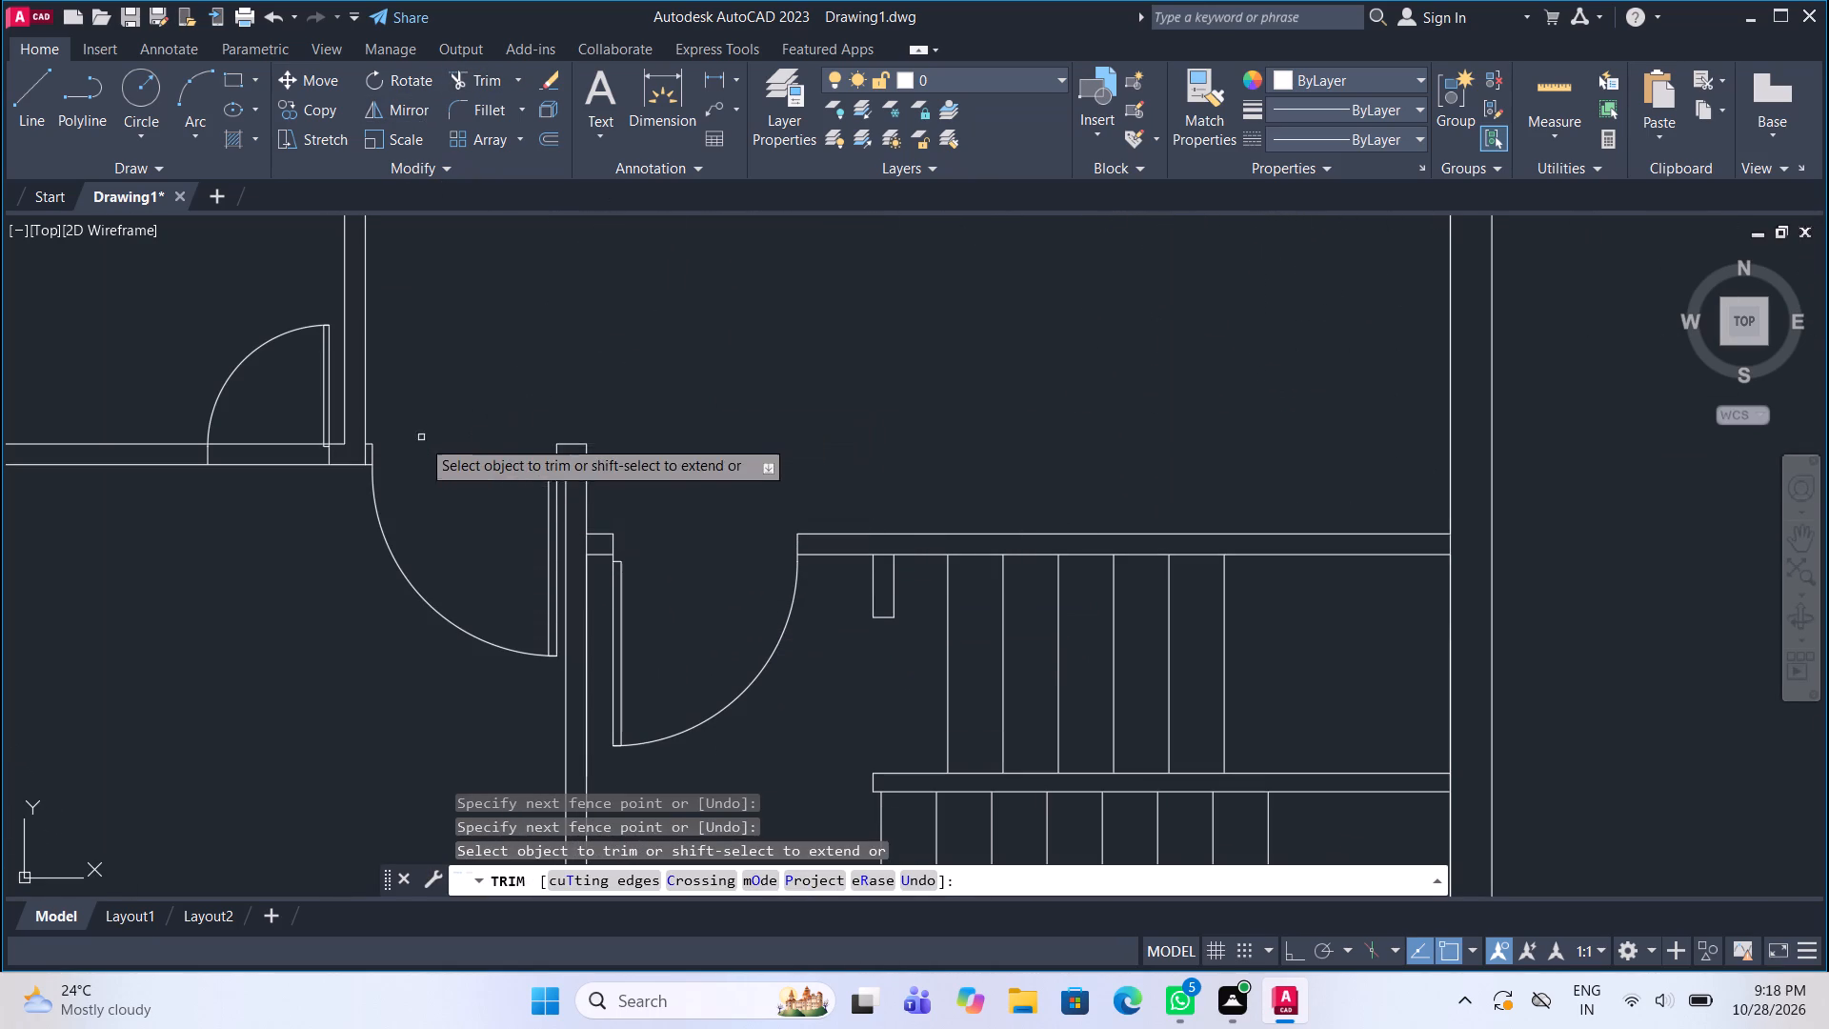
{"action": "left_click_drag", "start_coordinate": [287, 422], "coordinate": [289, 501]}
{"action": "scroll", "coordinate": [308, 525], "scroll_direction": "down", "scroll_amount": 2}
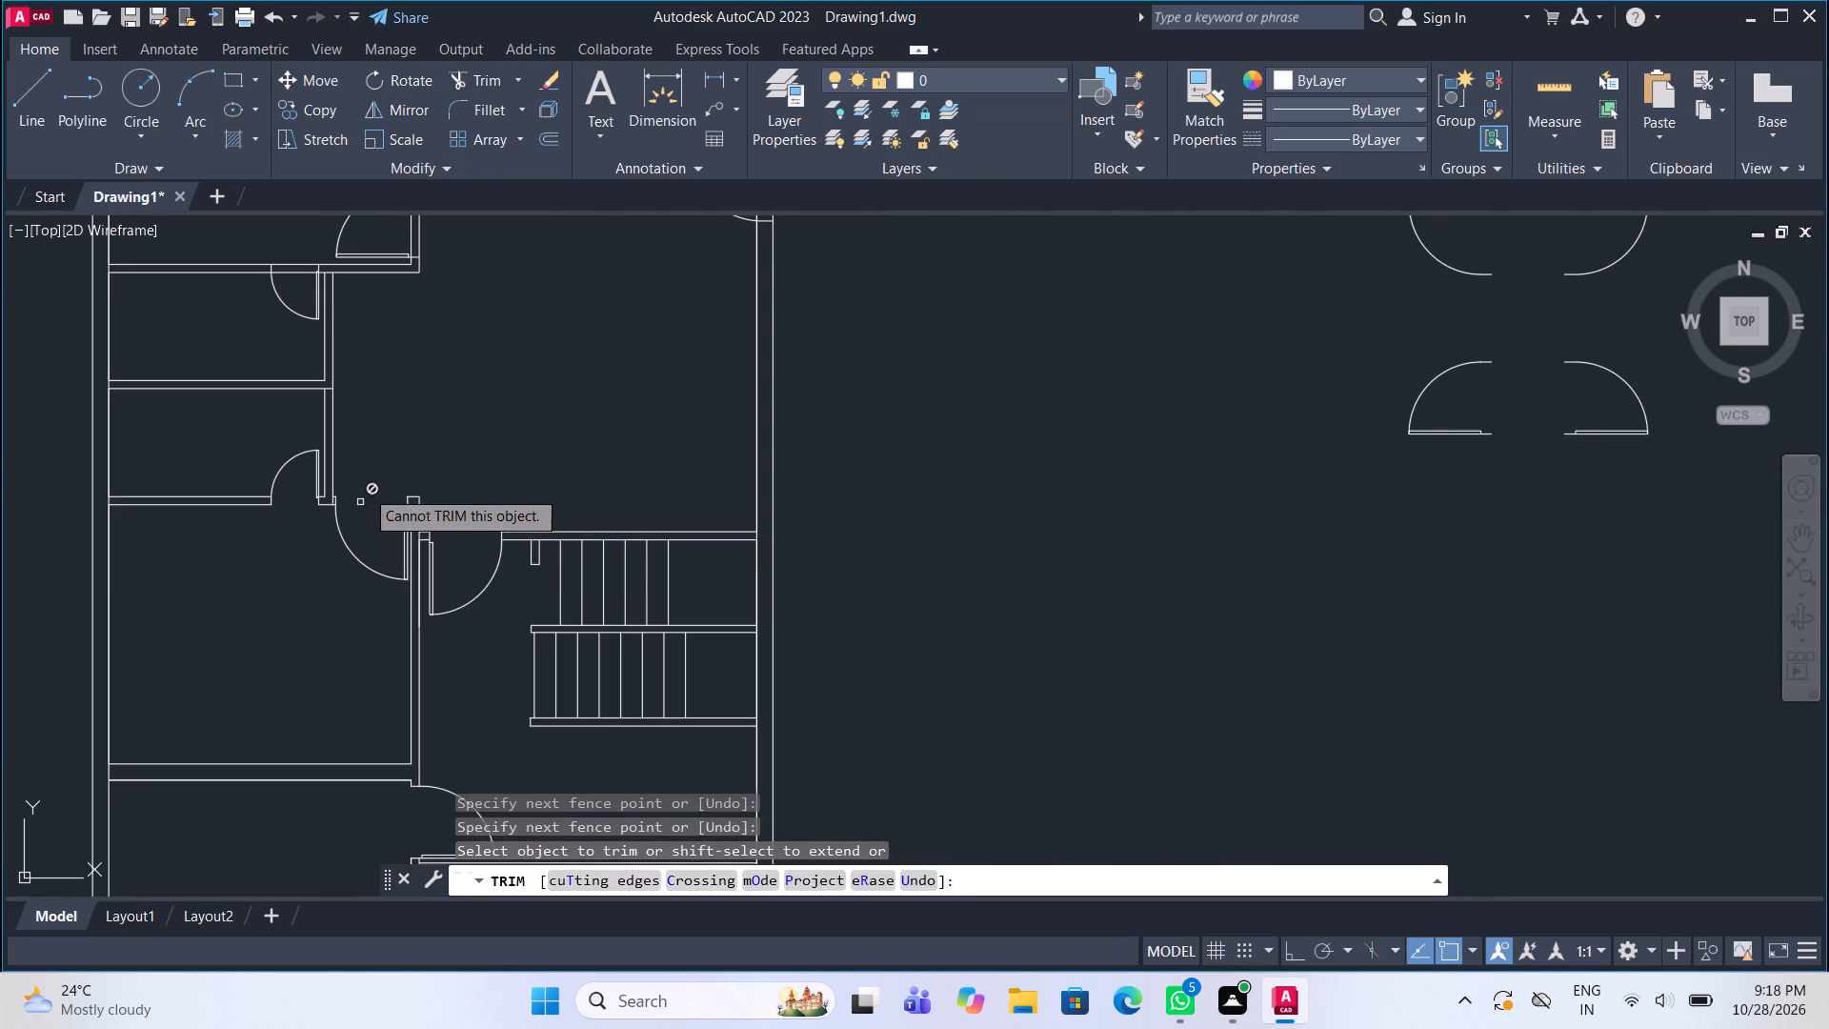
{"action": "middle_click_drag", "start_coordinate": [324, 311], "coordinate": [341, 421]}
{"action": "scroll", "coordinate": [293, 358], "scroll_direction": "up", "scroll_amount": 2}
{"action": "left_click_drag", "start_coordinate": [332, 376], "coordinate": [332, 433]}
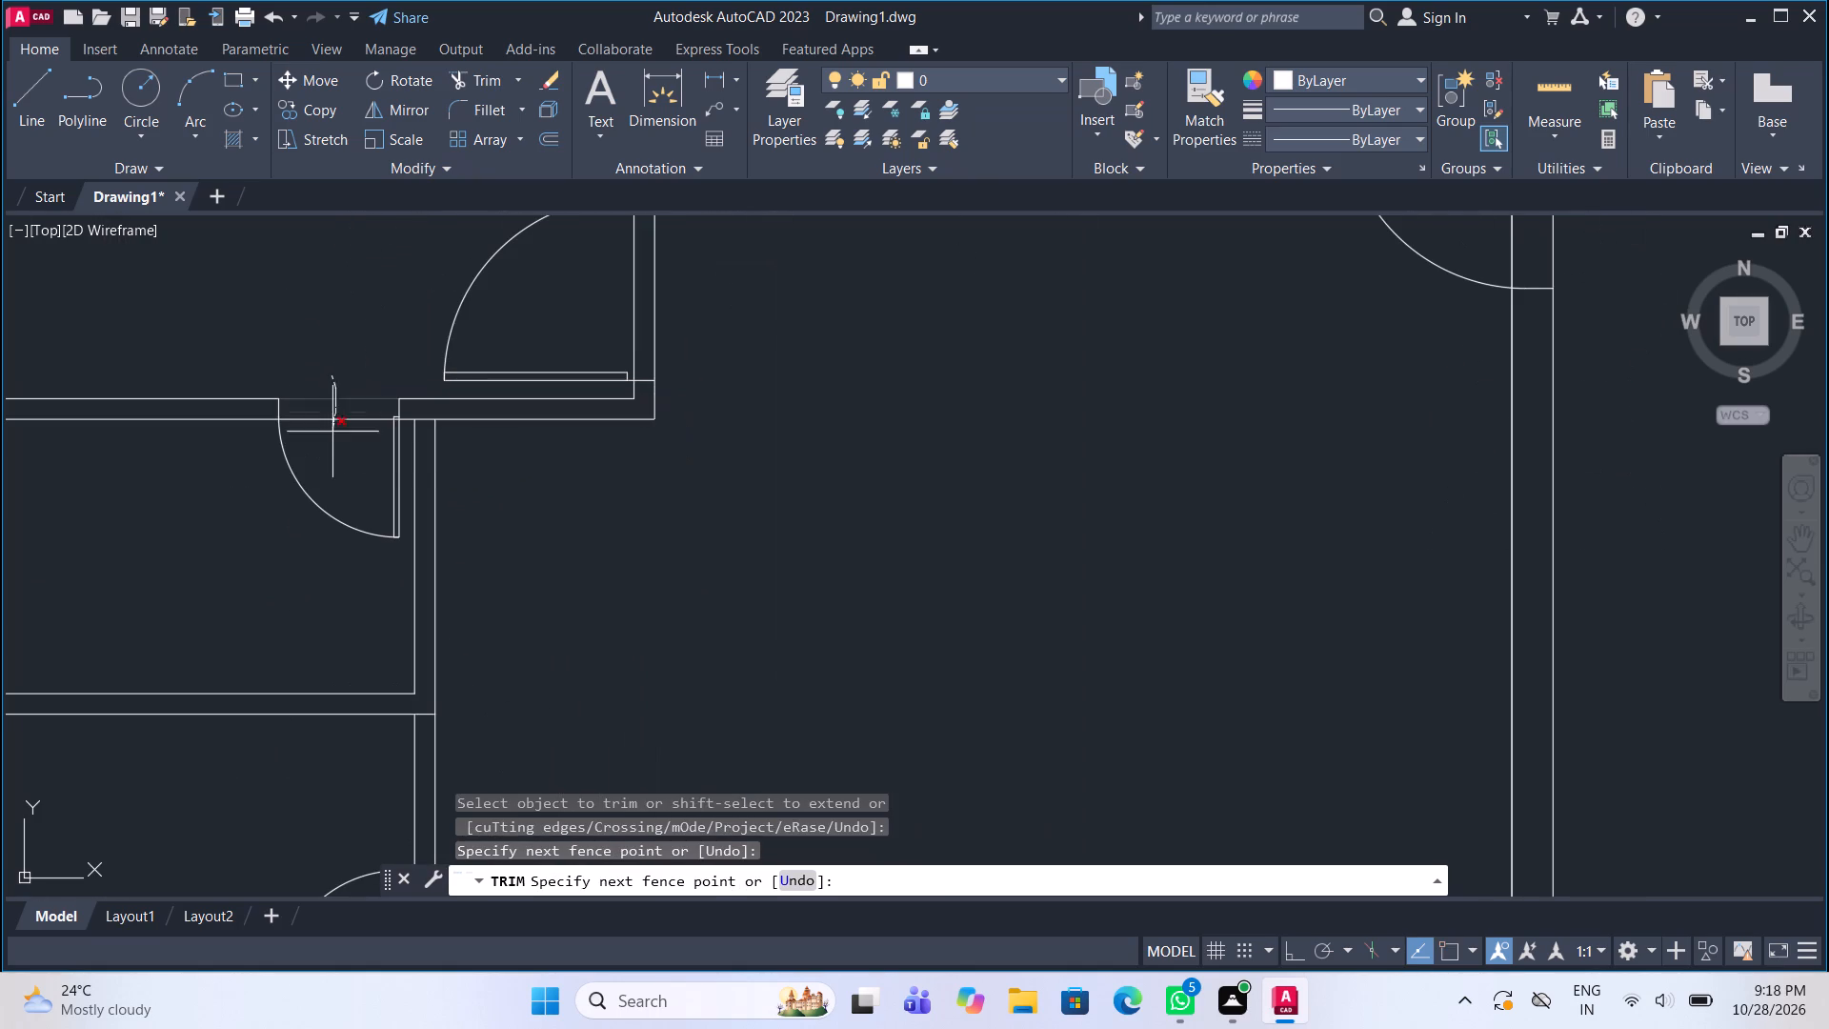
{"action": "left_click_drag", "start_coordinate": [332, 433], "coordinate": [332, 439]}
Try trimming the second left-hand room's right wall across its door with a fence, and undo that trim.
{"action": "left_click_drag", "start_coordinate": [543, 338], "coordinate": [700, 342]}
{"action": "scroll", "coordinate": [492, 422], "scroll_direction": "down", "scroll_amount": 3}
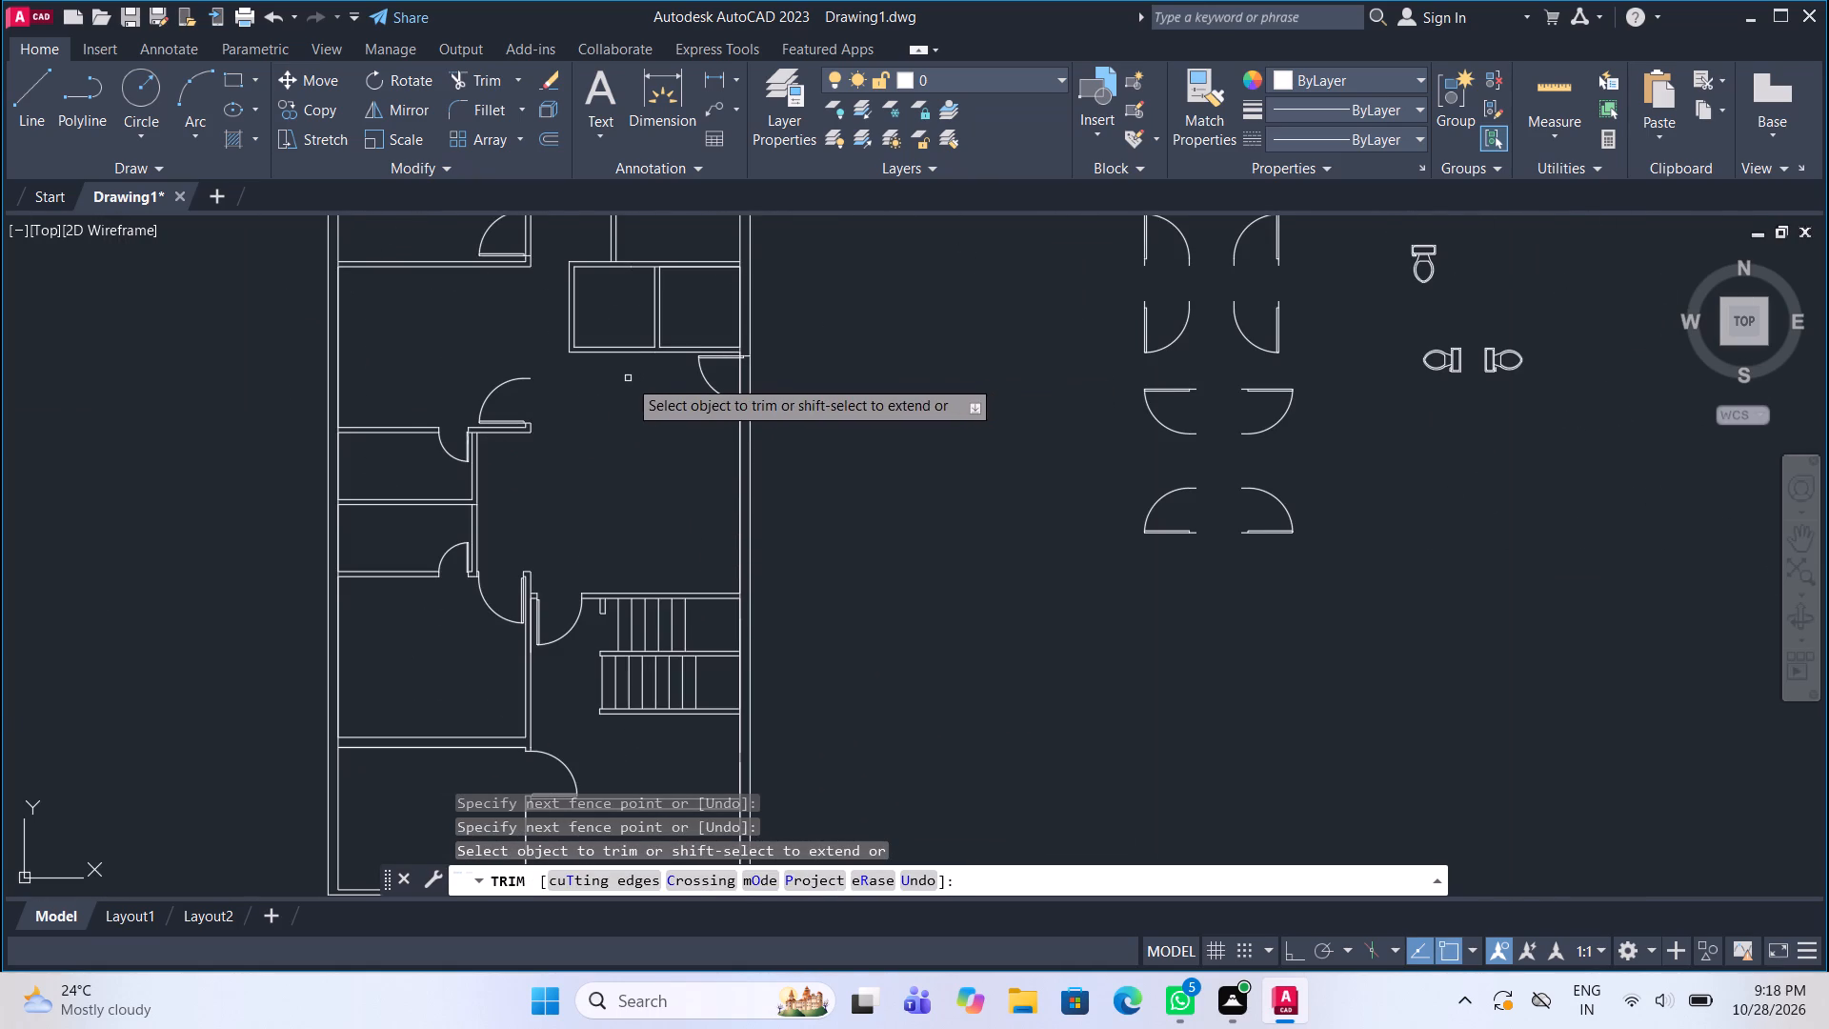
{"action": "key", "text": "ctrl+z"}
Trim both wall lines across the second left-hand room's door opening and across the door opening in the right outer wall.
{"action": "scroll", "coordinate": [651, 518], "scroll_direction": "down", "scroll_amount": 2}
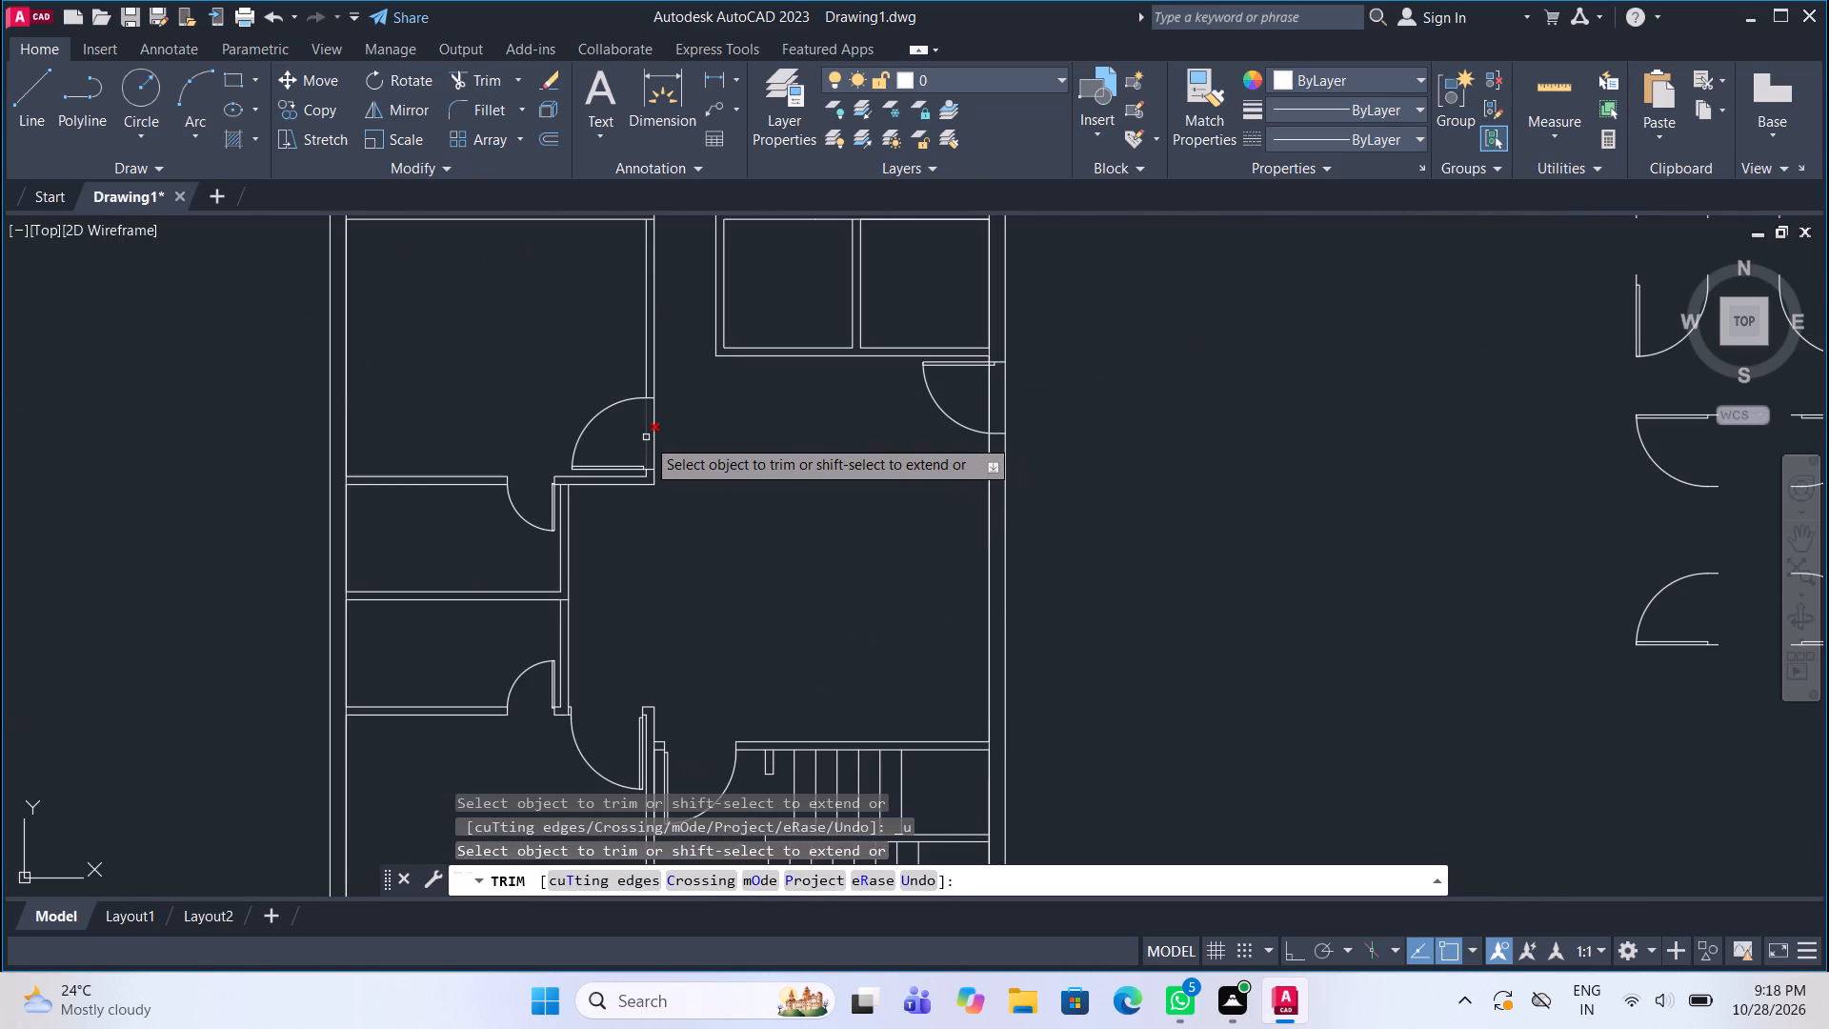
{"action": "left_click", "coordinate": [646, 437]}
{"action": "left_click", "coordinate": [653, 439]}
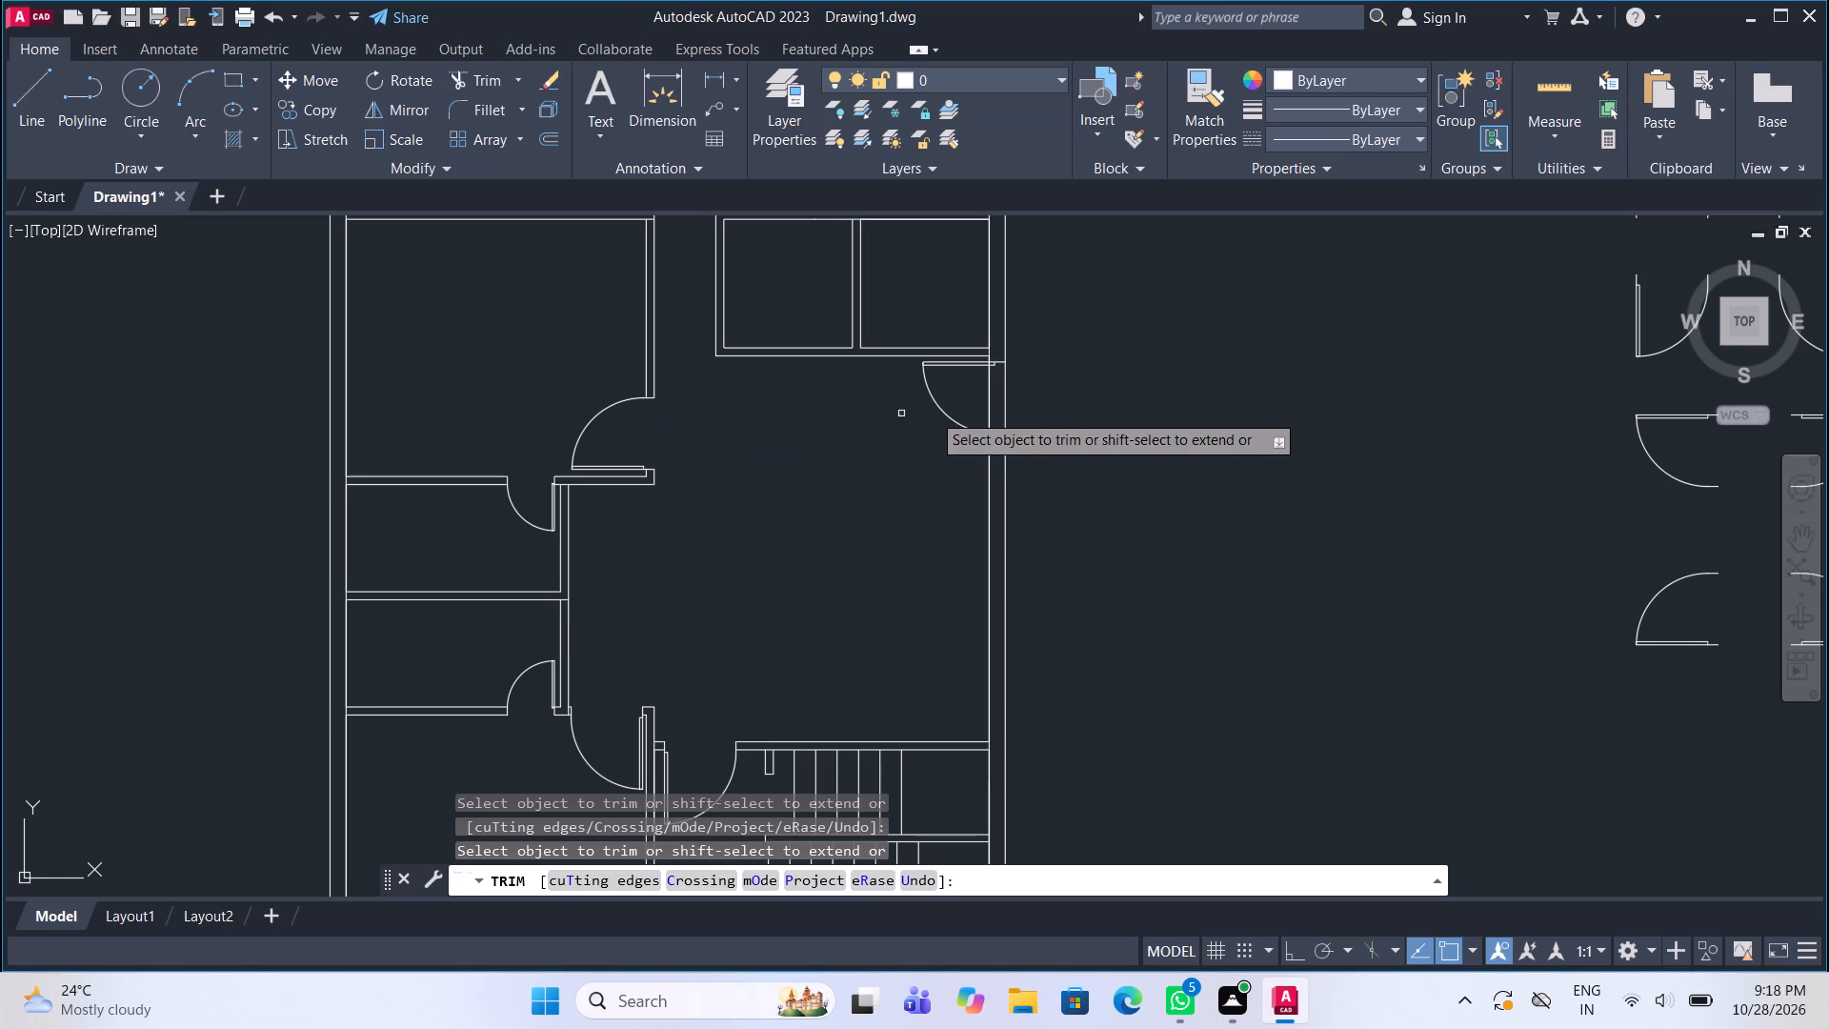
{"action": "left_click_drag", "start_coordinate": [982, 397], "coordinate": [1015, 397]}
Trim the wall lines across the door openings of the top-middle room and the top-left room, and end trimming.
{"action": "middle_click_drag", "start_coordinate": [853, 390], "coordinate": [814, 530]}
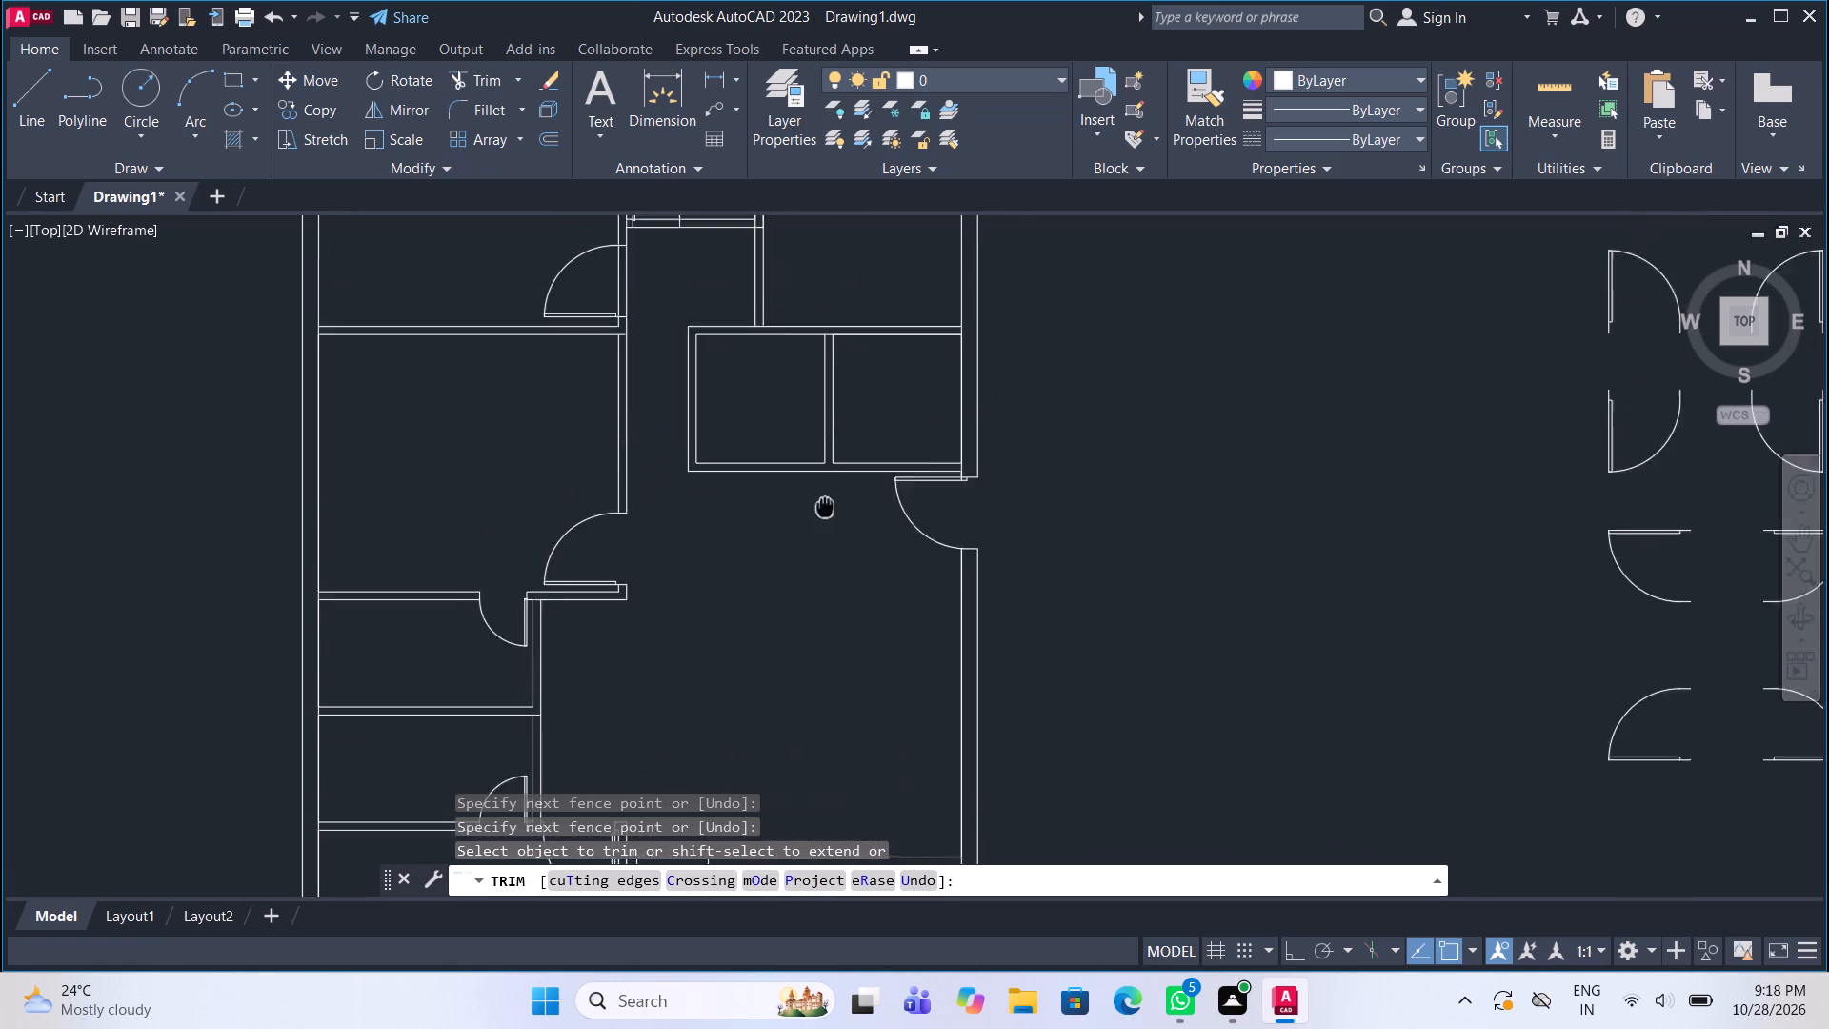
{"action": "middle_click_drag", "start_coordinate": [814, 530], "coordinate": [799, 595]}
{"action": "scroll", "coordinate": [618, 290], "scroll_direction": "up", "scroll_amount": 2}
{"action": "left_click_drag", "start_coordinate": [619, 293], "coordinate": [622, 398]}
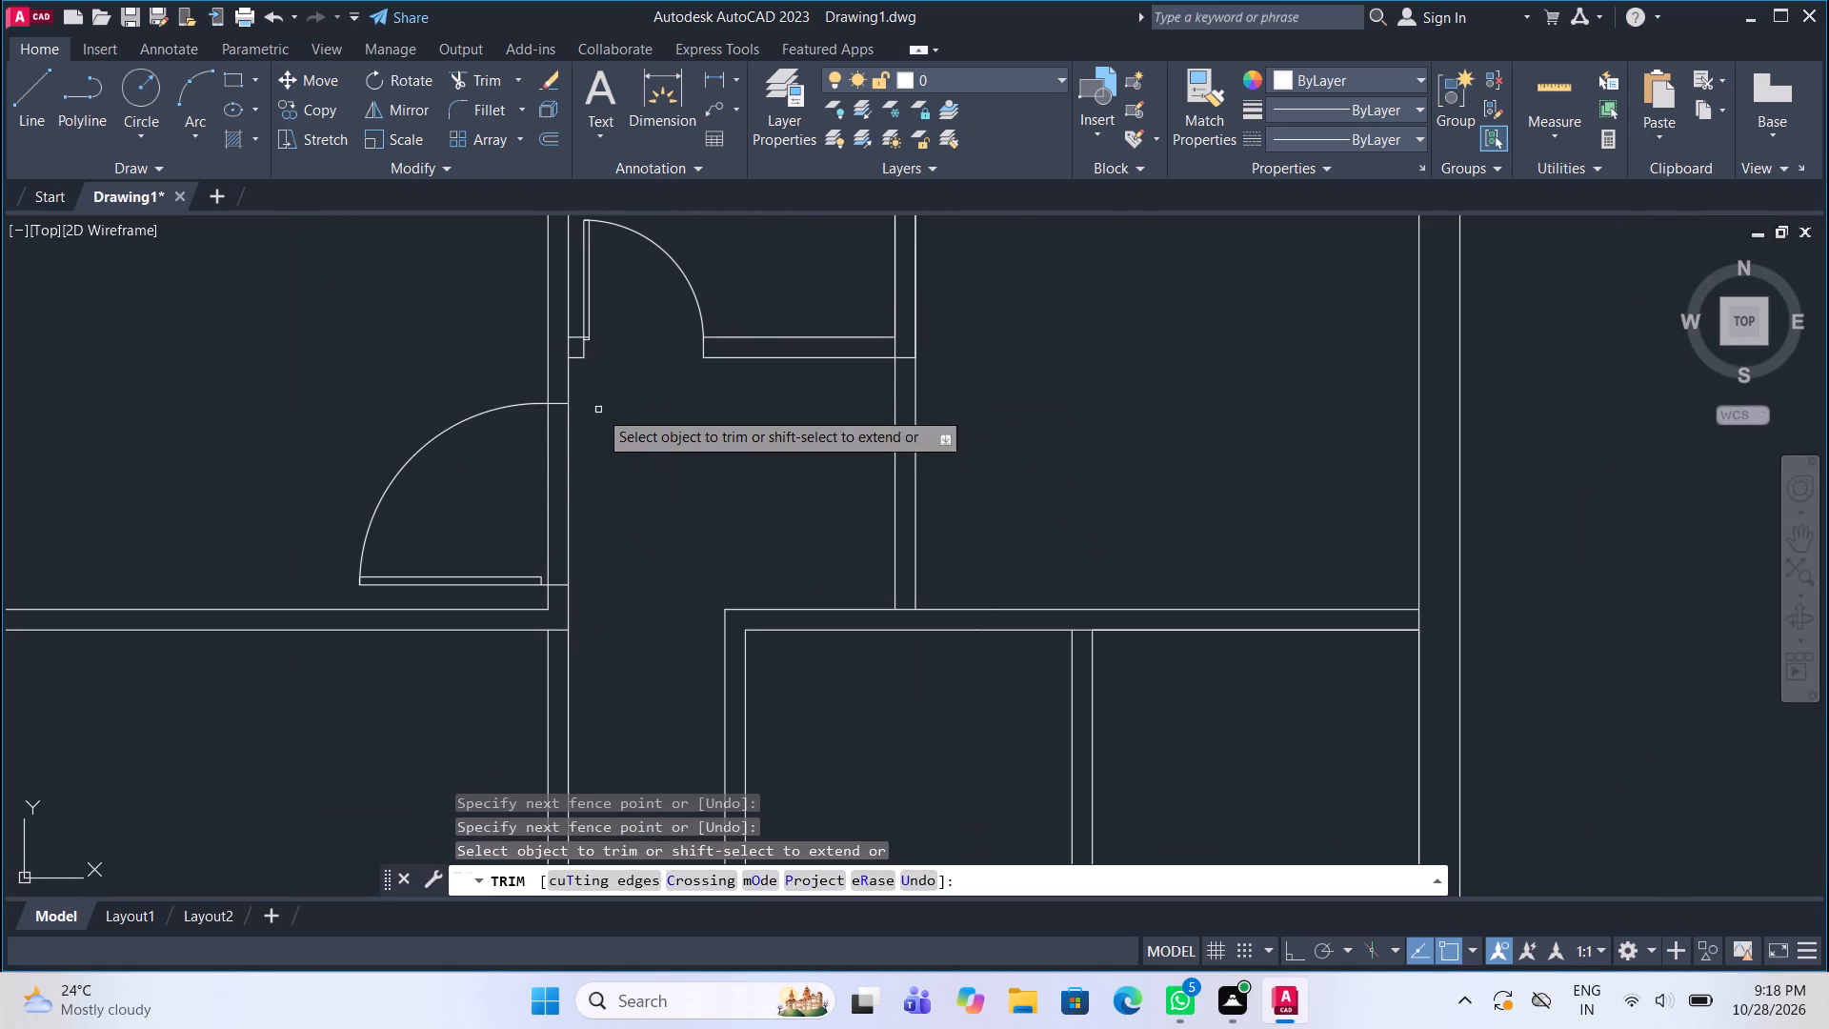
{"action": "left_click_drag", "start_coordinate": [521, 443], "coordinate": [595, 426]}
{"action": "scroll", "coordinate": [601, 423], "scroll_direction": "down", "scroll_amount": 4}
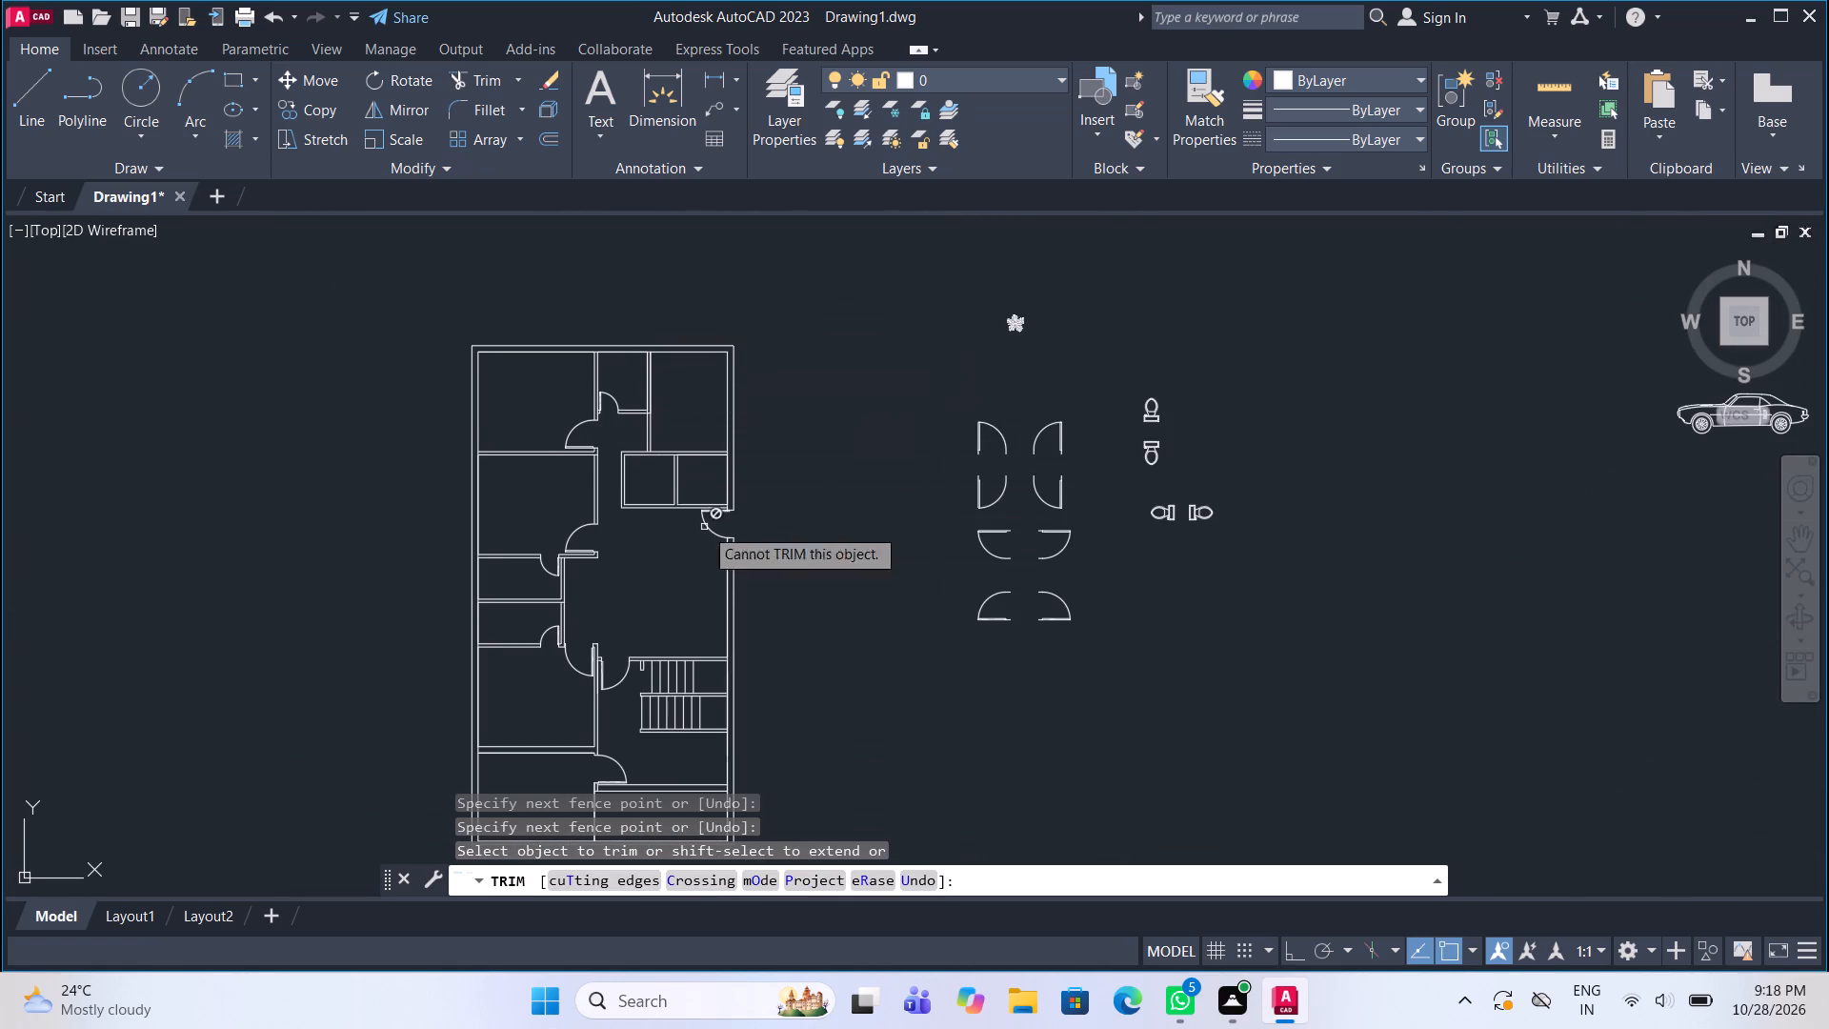
{"action": "middle_click_drag", "start_coordinate": [701, 514], "coordinate": [681, 395]}
{"action": "key", "text": "Escape"}
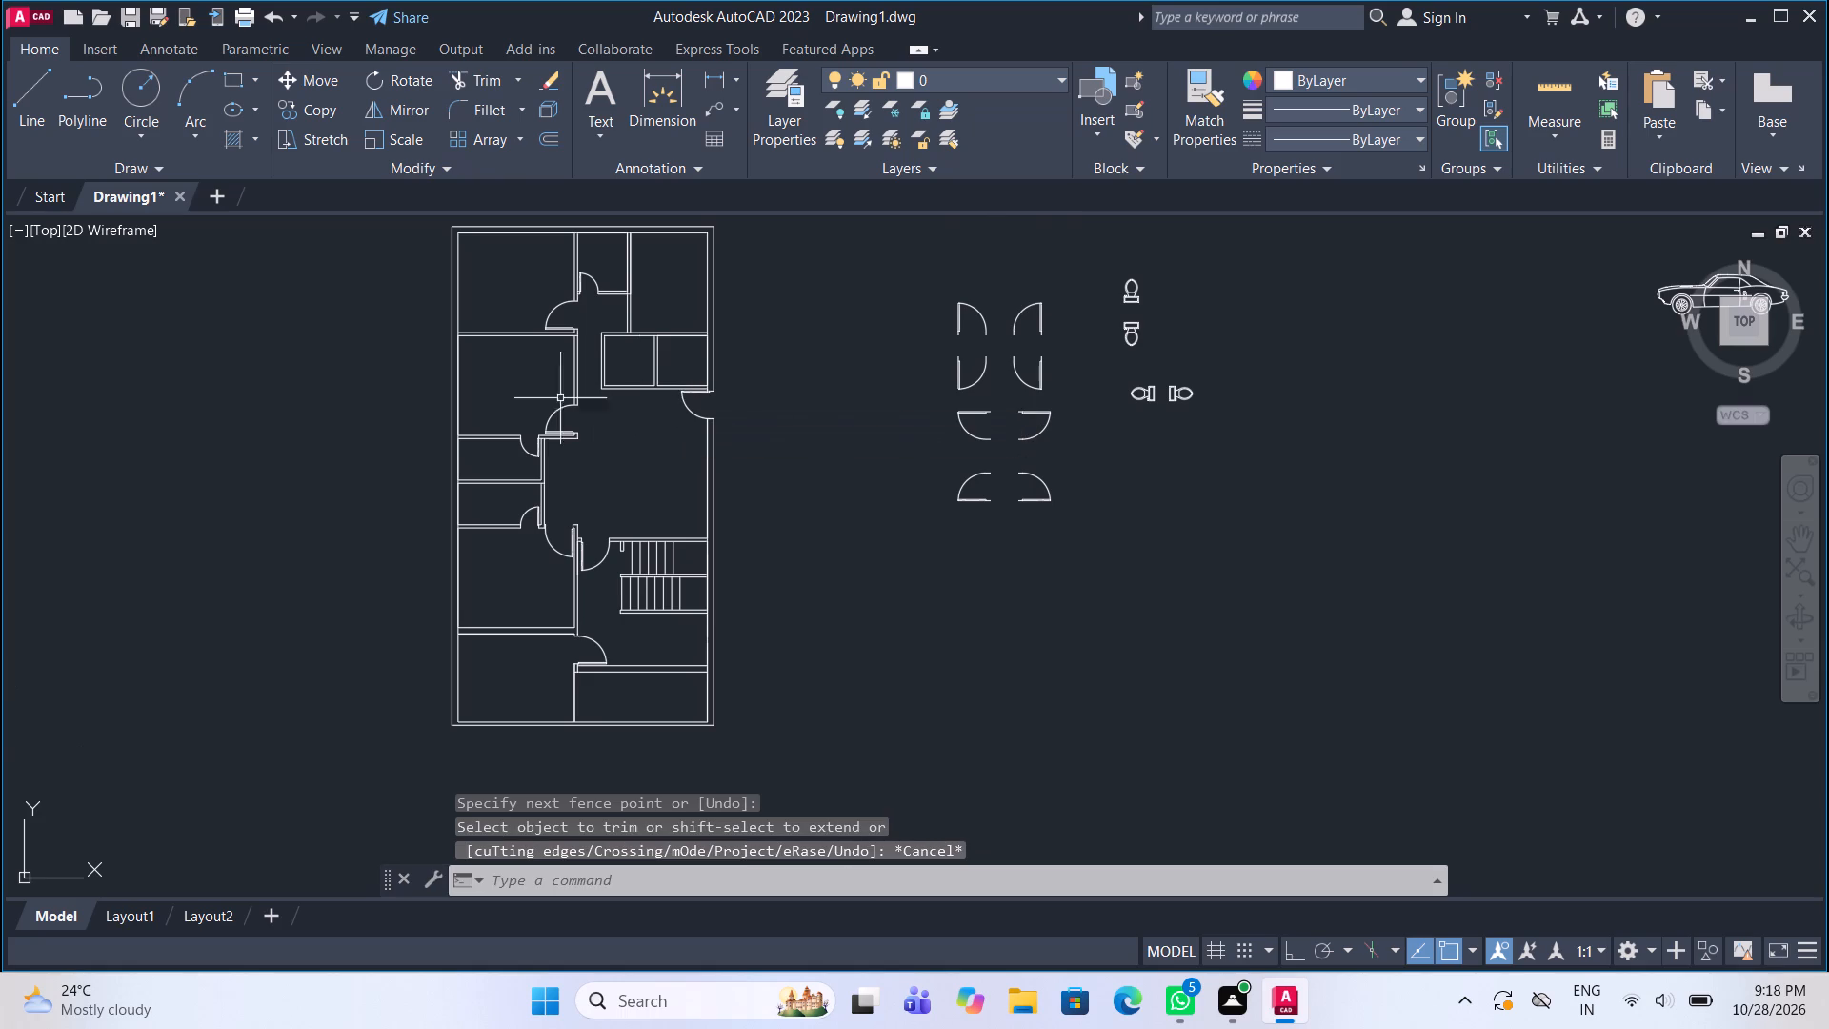
Draw a window rectangle spanning the thickness of the top outer wall, above the right part of the top-left room.
{"action": "middle_click_drag", "start_coordinate": [523, 232], "coordinate": [526, 302]}
{"action": "scroll", "coordinate": [560, 276], "scroll_direction": "up", "scroll_amount": 1}
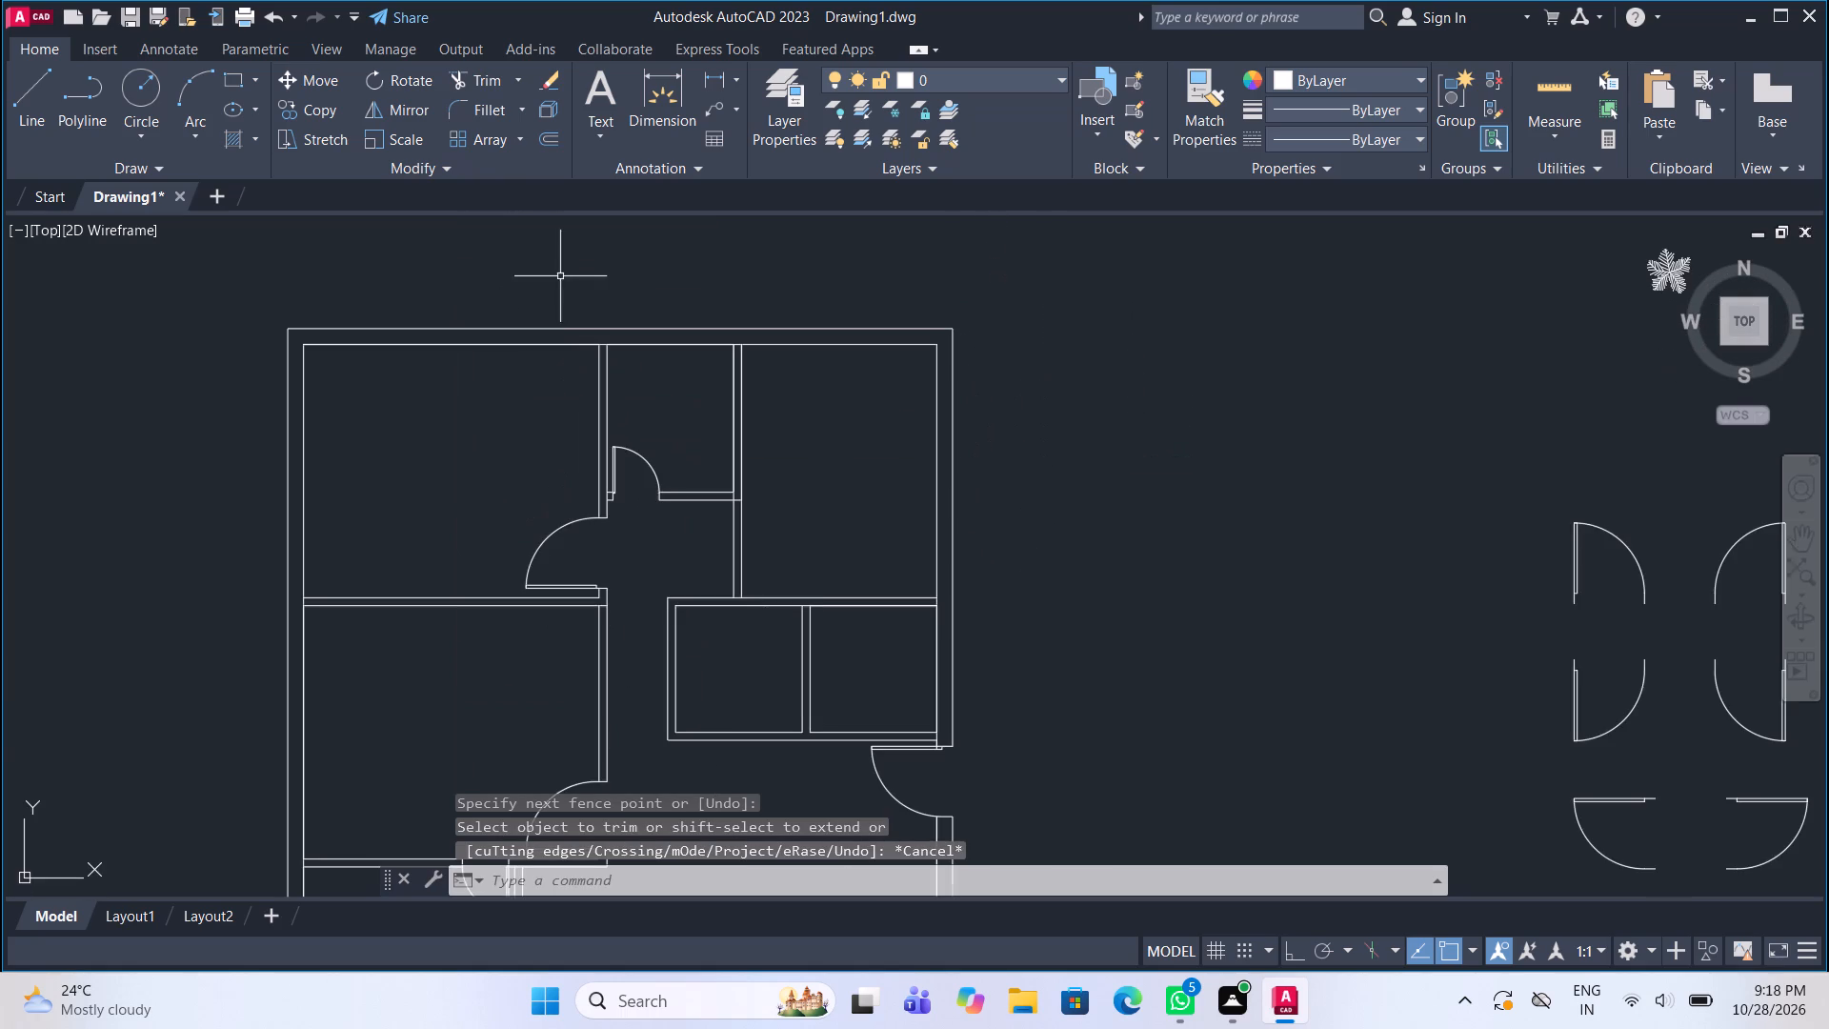
{"action": "scroll", "coordinate": [560, 276], "scroll_direction": "up", "scroll_amount": 2}
{"action": "left_click", "coordinate": [232, 77]}
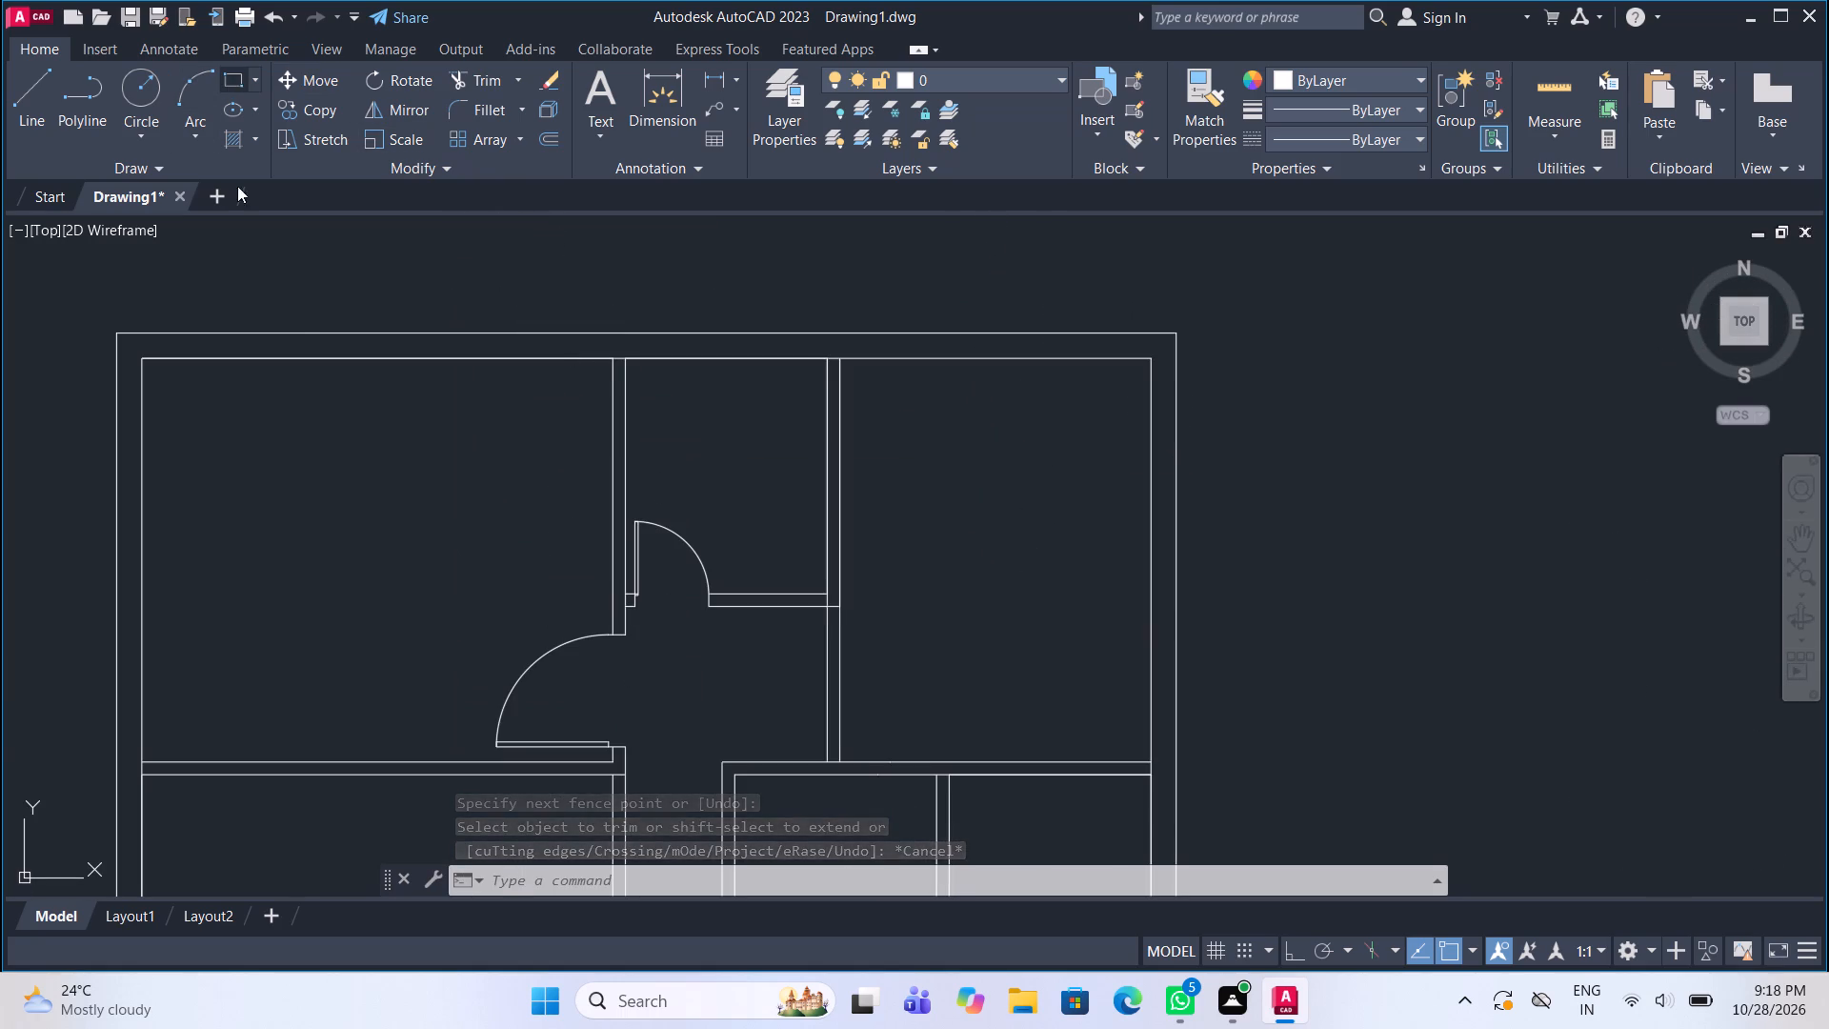
{"action": "middle_click_drag", "start_coordinate": [322, 298], "coordinate": [516, 340]}
{"action": "scroll", "coordinate": [693, 428], "scroll_direction": "up", "scroll_amount": 1}
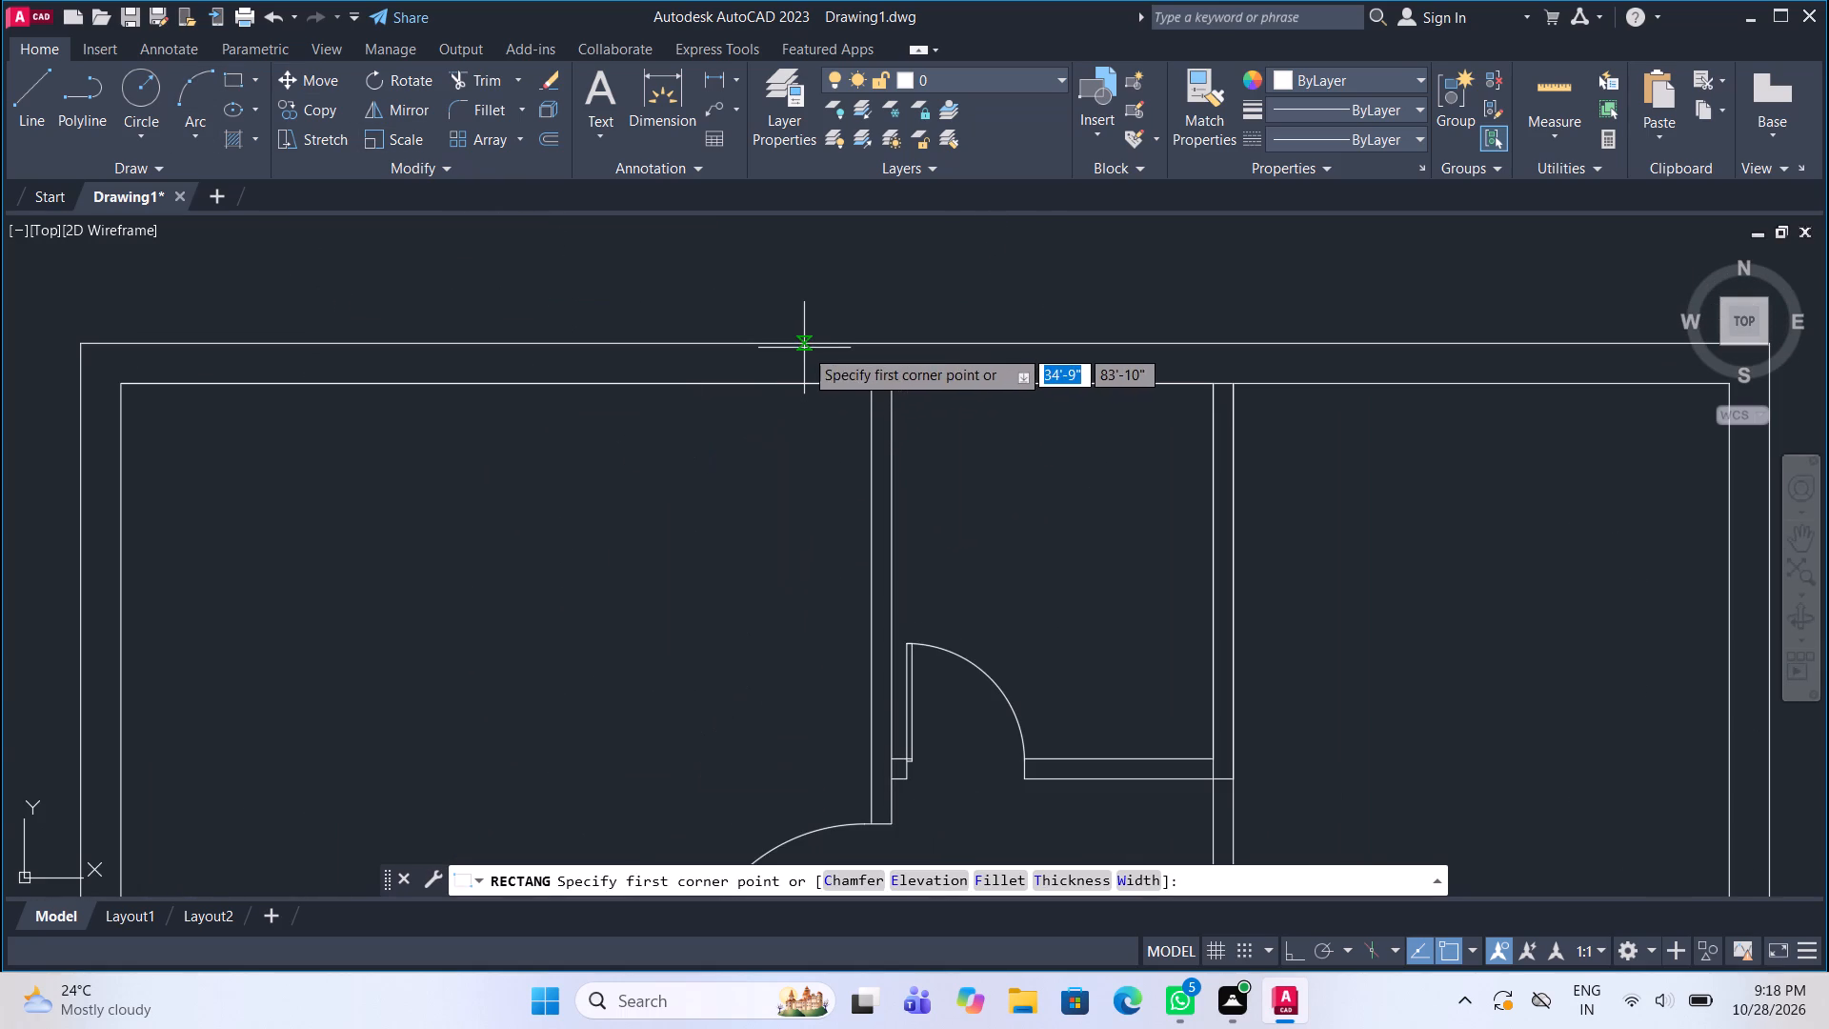
{"action": "left_click", "coordinate": [804, 348]}
{"action": "left_click", "coordinate": [596, 385]}
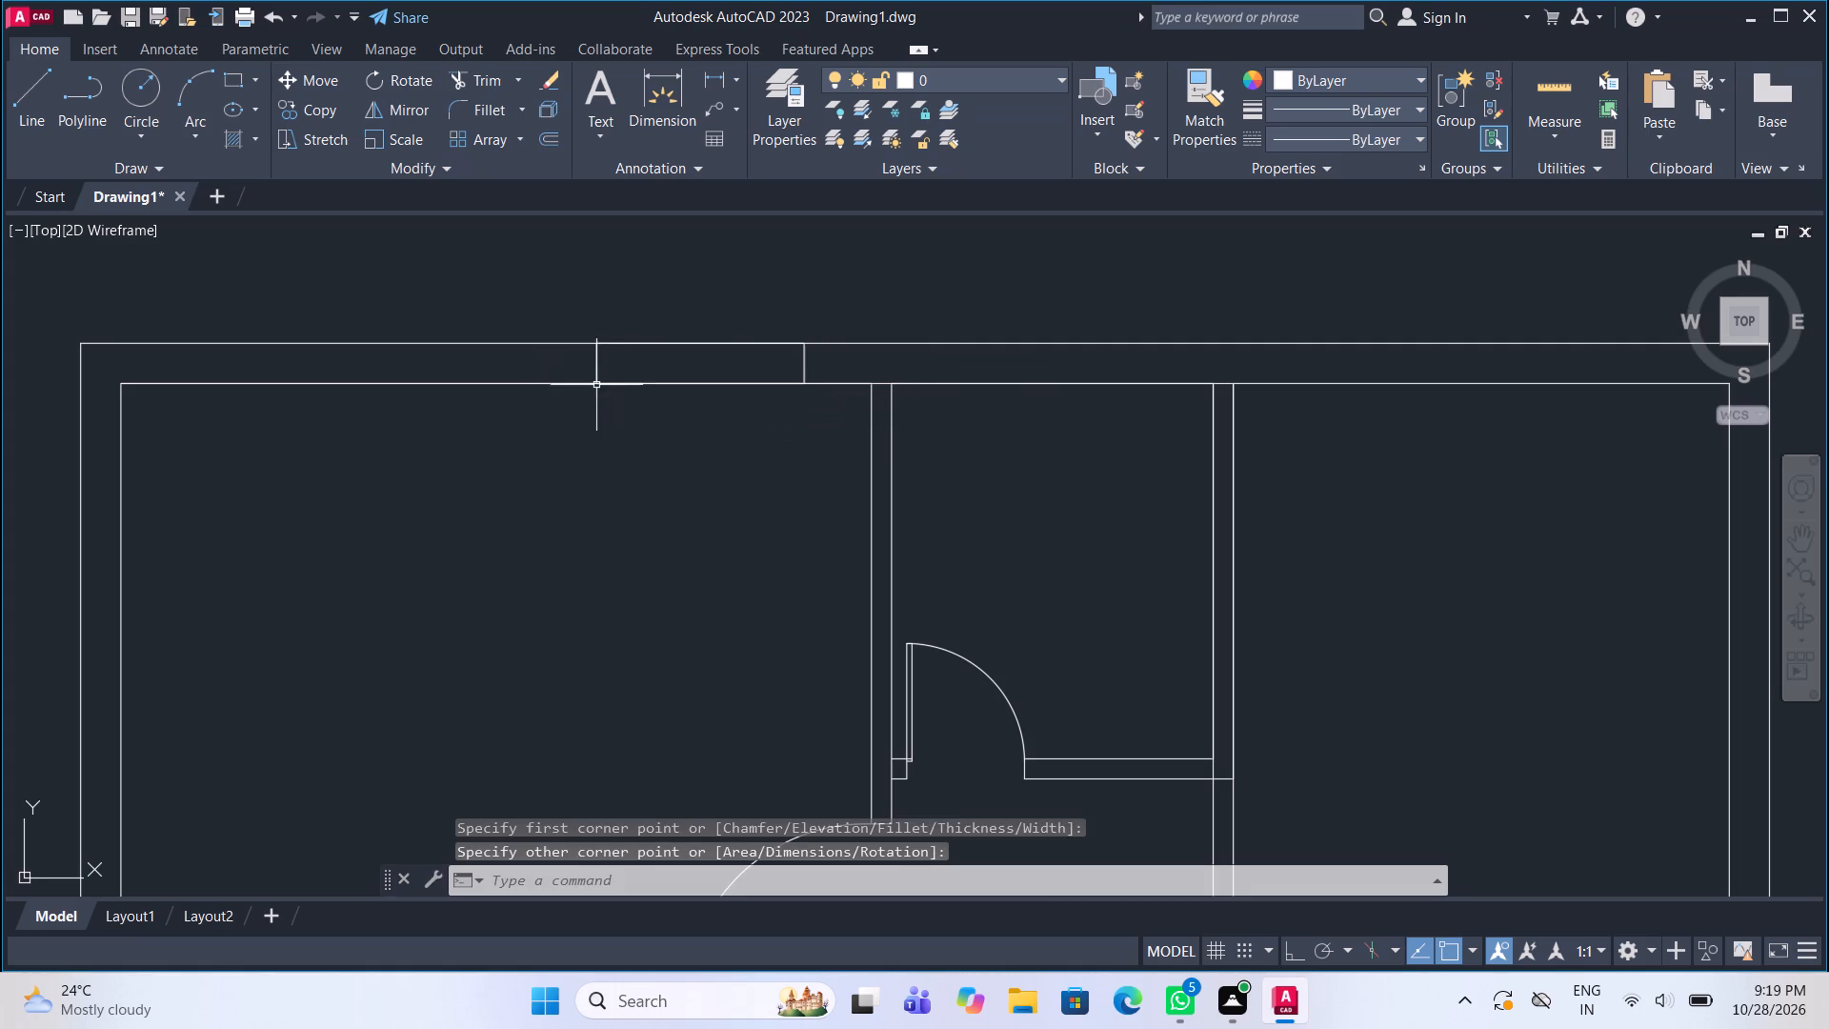
Draw a lengthwise centre line through the window rectangle between the midpoints of its short sides.
{"action": "left_click", "coordinate": [34, 106]}
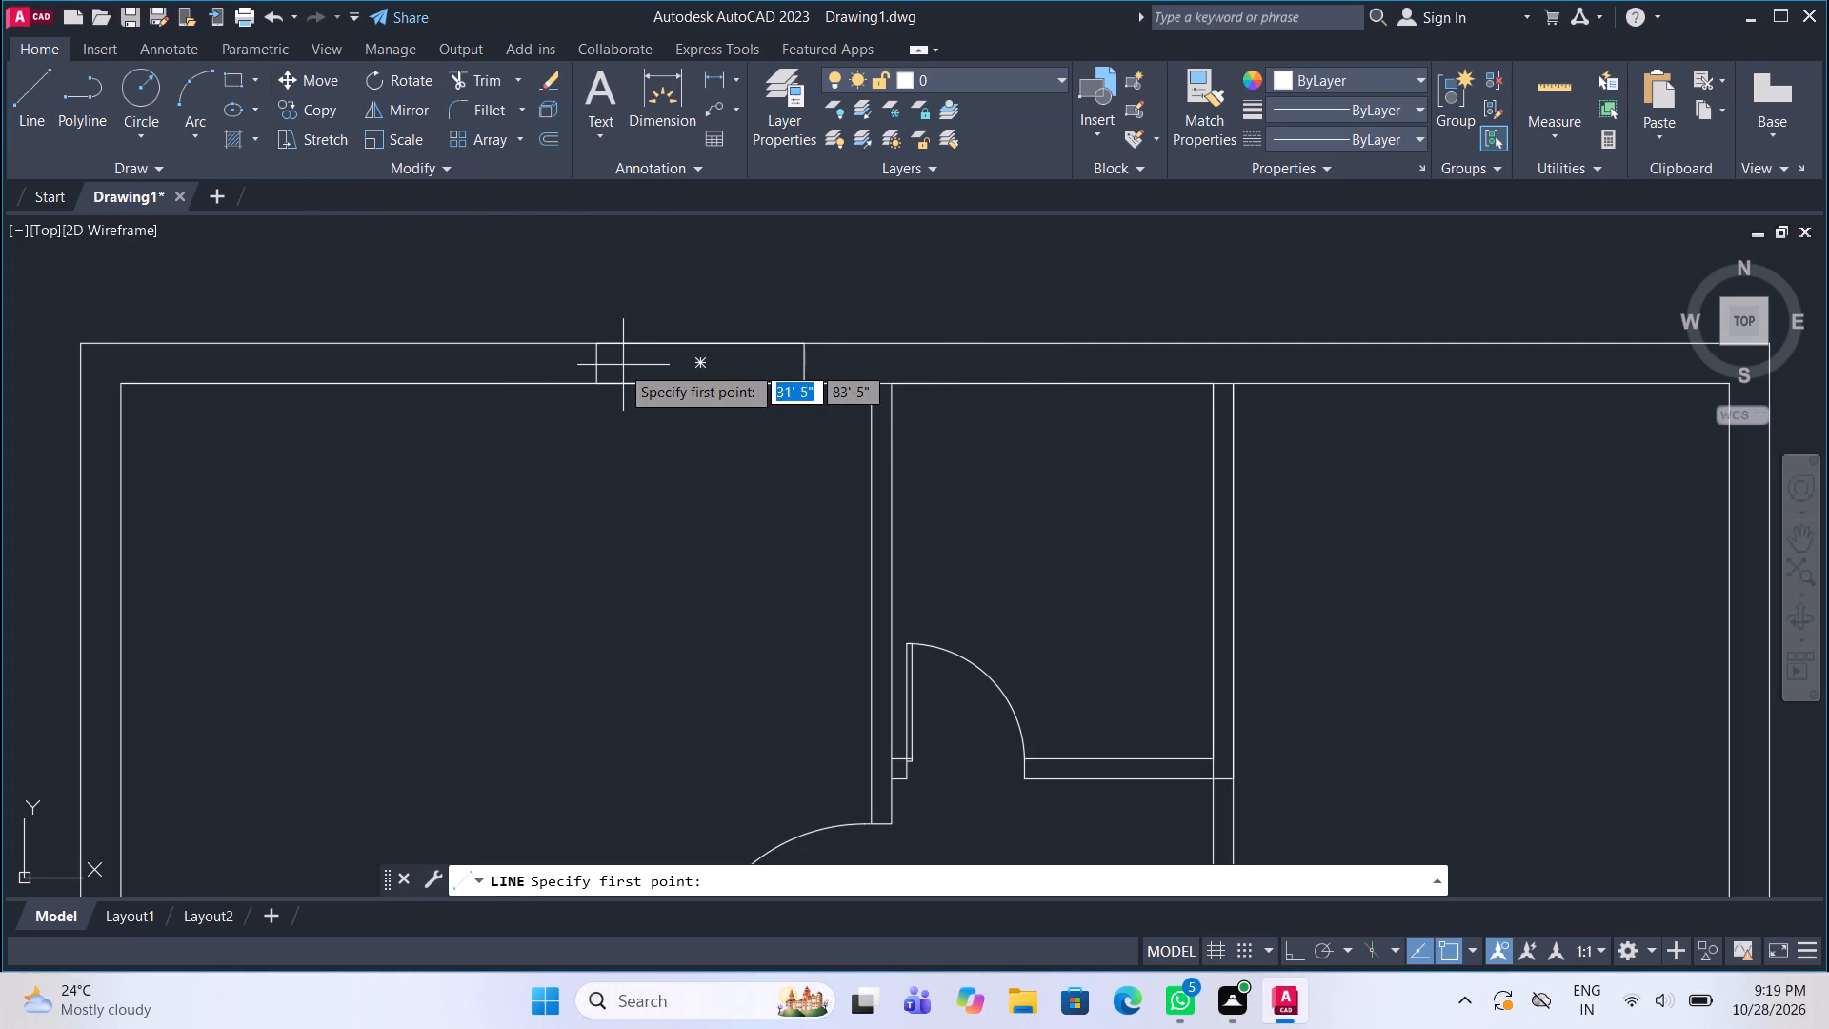
{"action": "left_click", "coordinate": [596, 367]}
{"action": "left_click", "coordinate": [796, 358]}
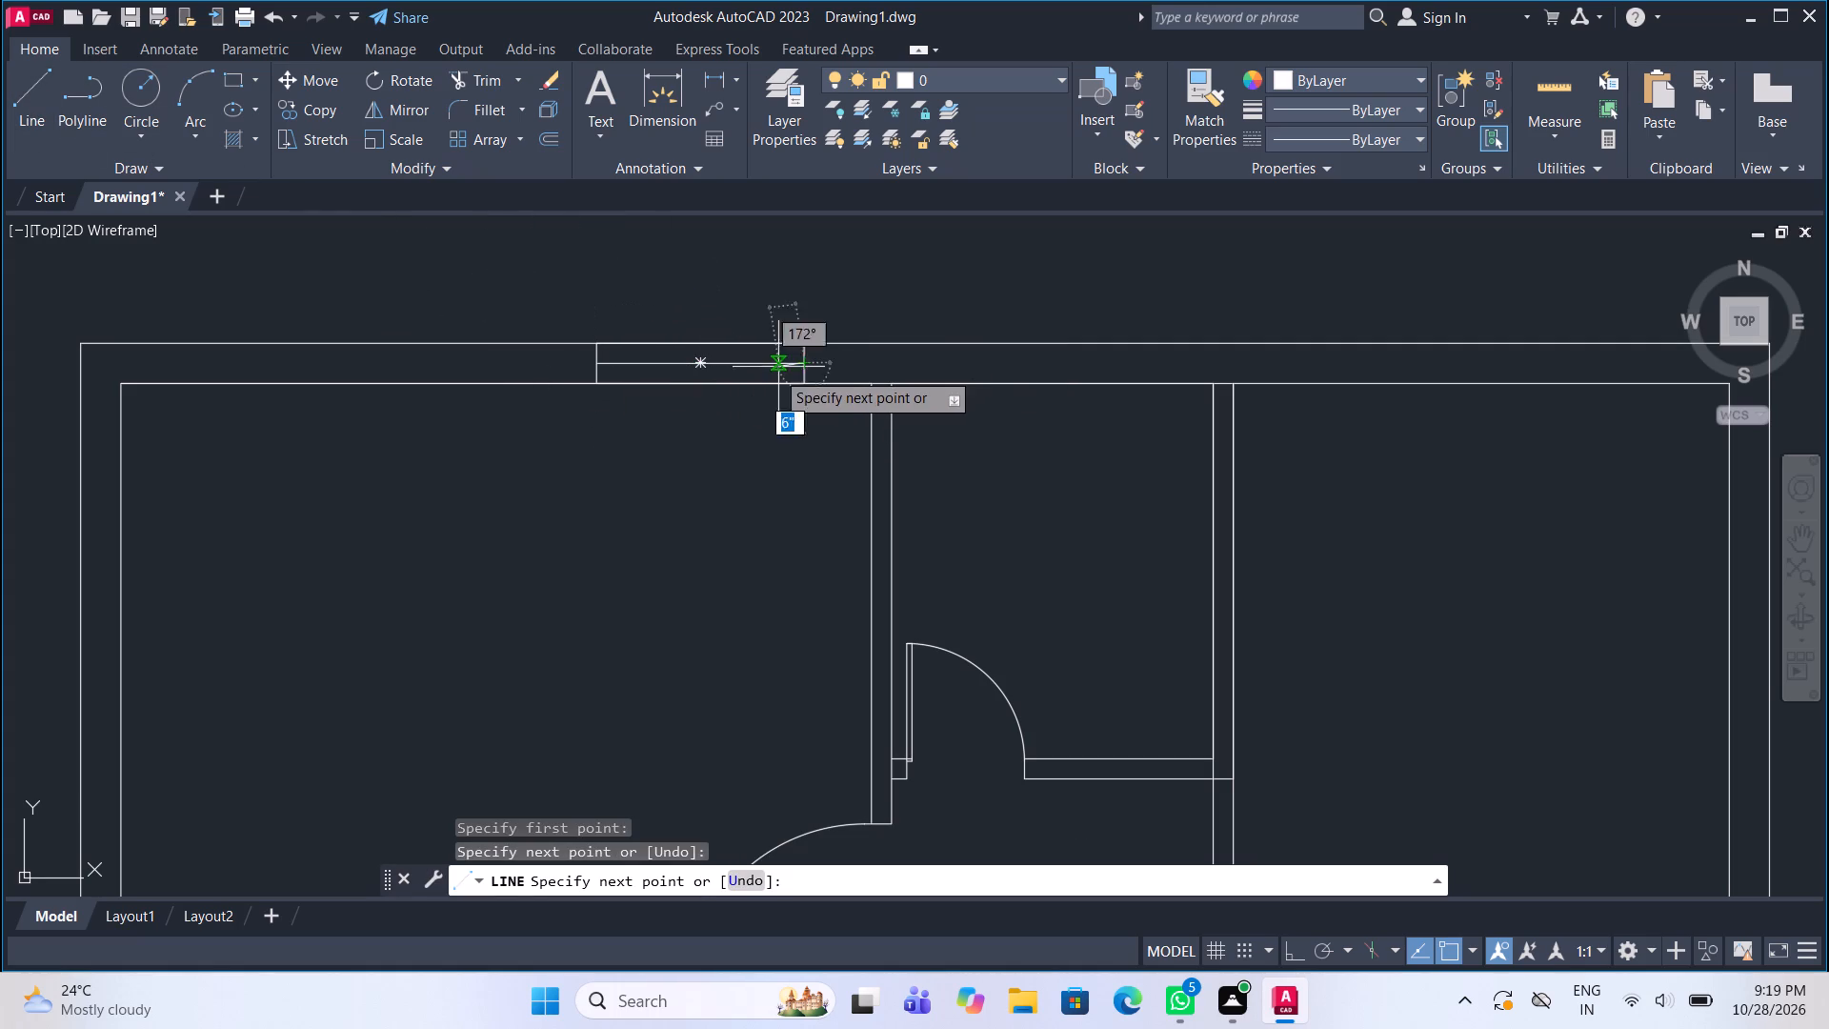
{"action": "key", "text": "Escape"}
Copy the window rectangle with its centre line by its upper-left corner along the top outer wall to above the top-middle room.
{"action": "scroll", "coordinate": [548, 439], "scroll_direction": "down", "scroll_amount": 1}
{"action": "scroll", "coordinate": [562, 341], "scroll_direction": "up", "scroll_amount": 2}
{"action": "left_click", "coordinate": [571, 535]}
{"action": "left_click", "coordinate": [927, 430]}
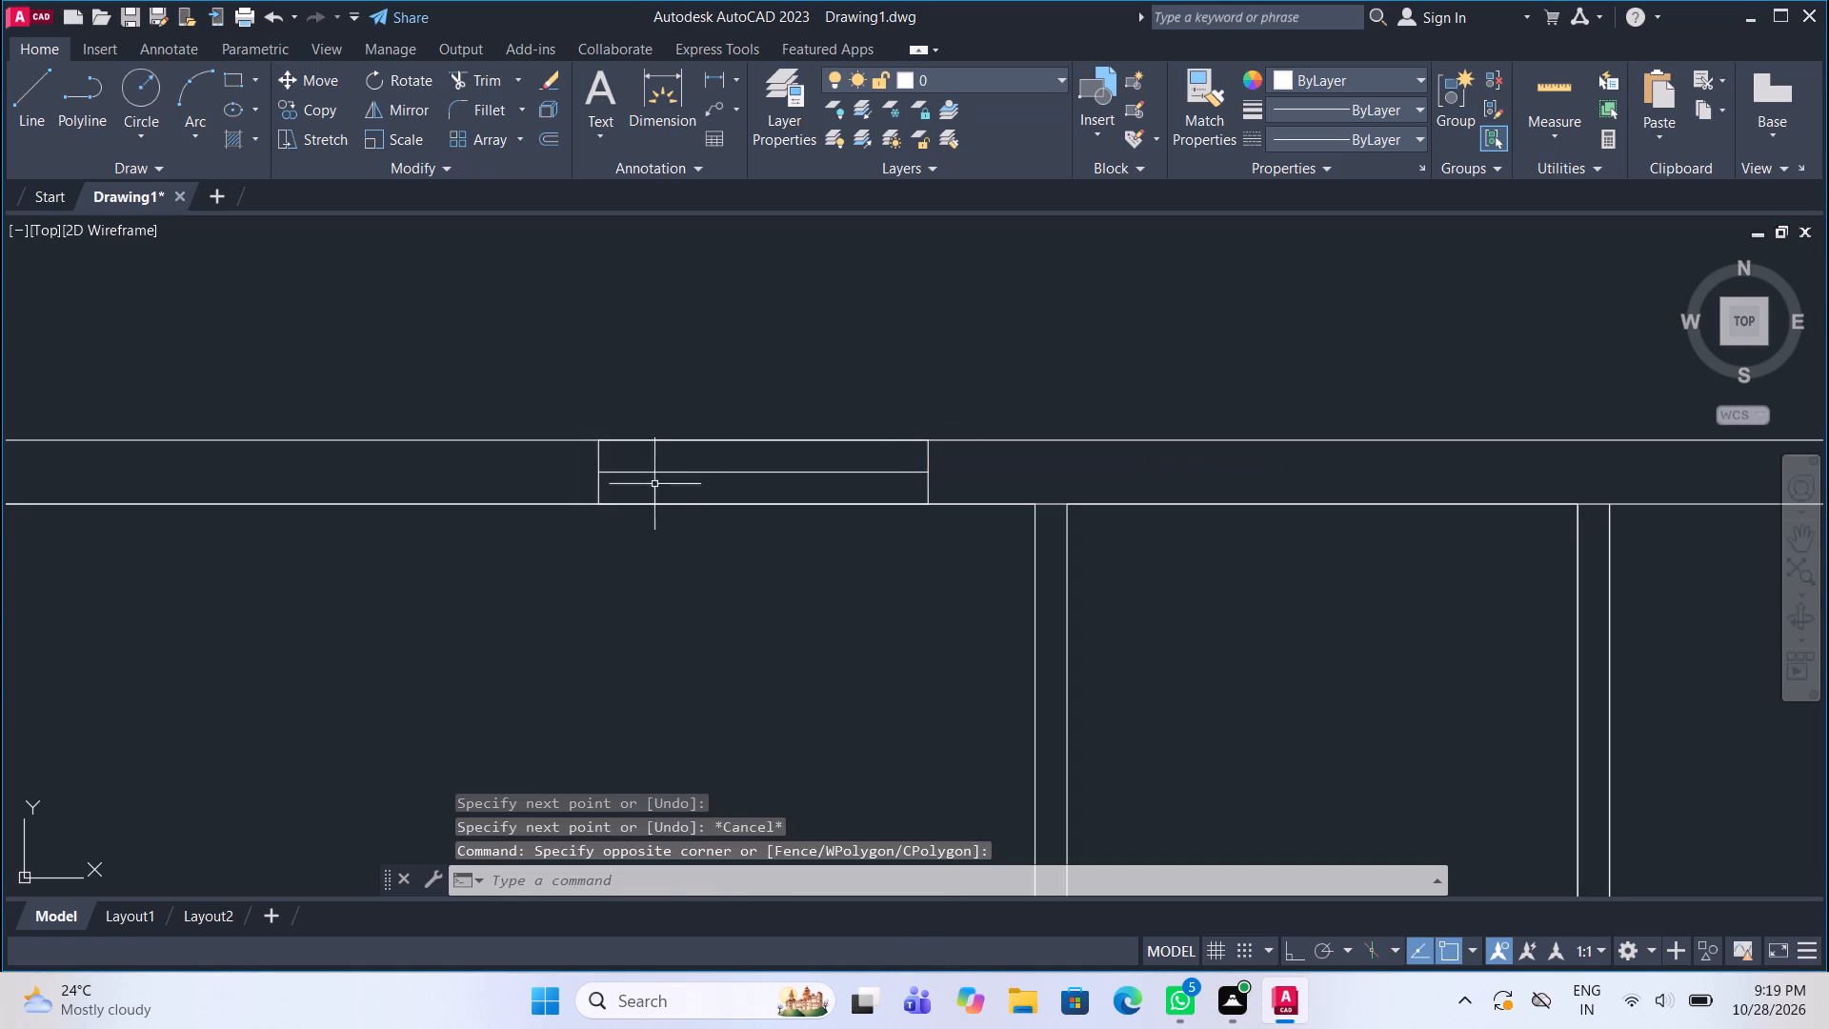
{"action": "left_click", "coordinate": [553, 527]}
{"action": "left_click", "coordinate": [941, 424]}
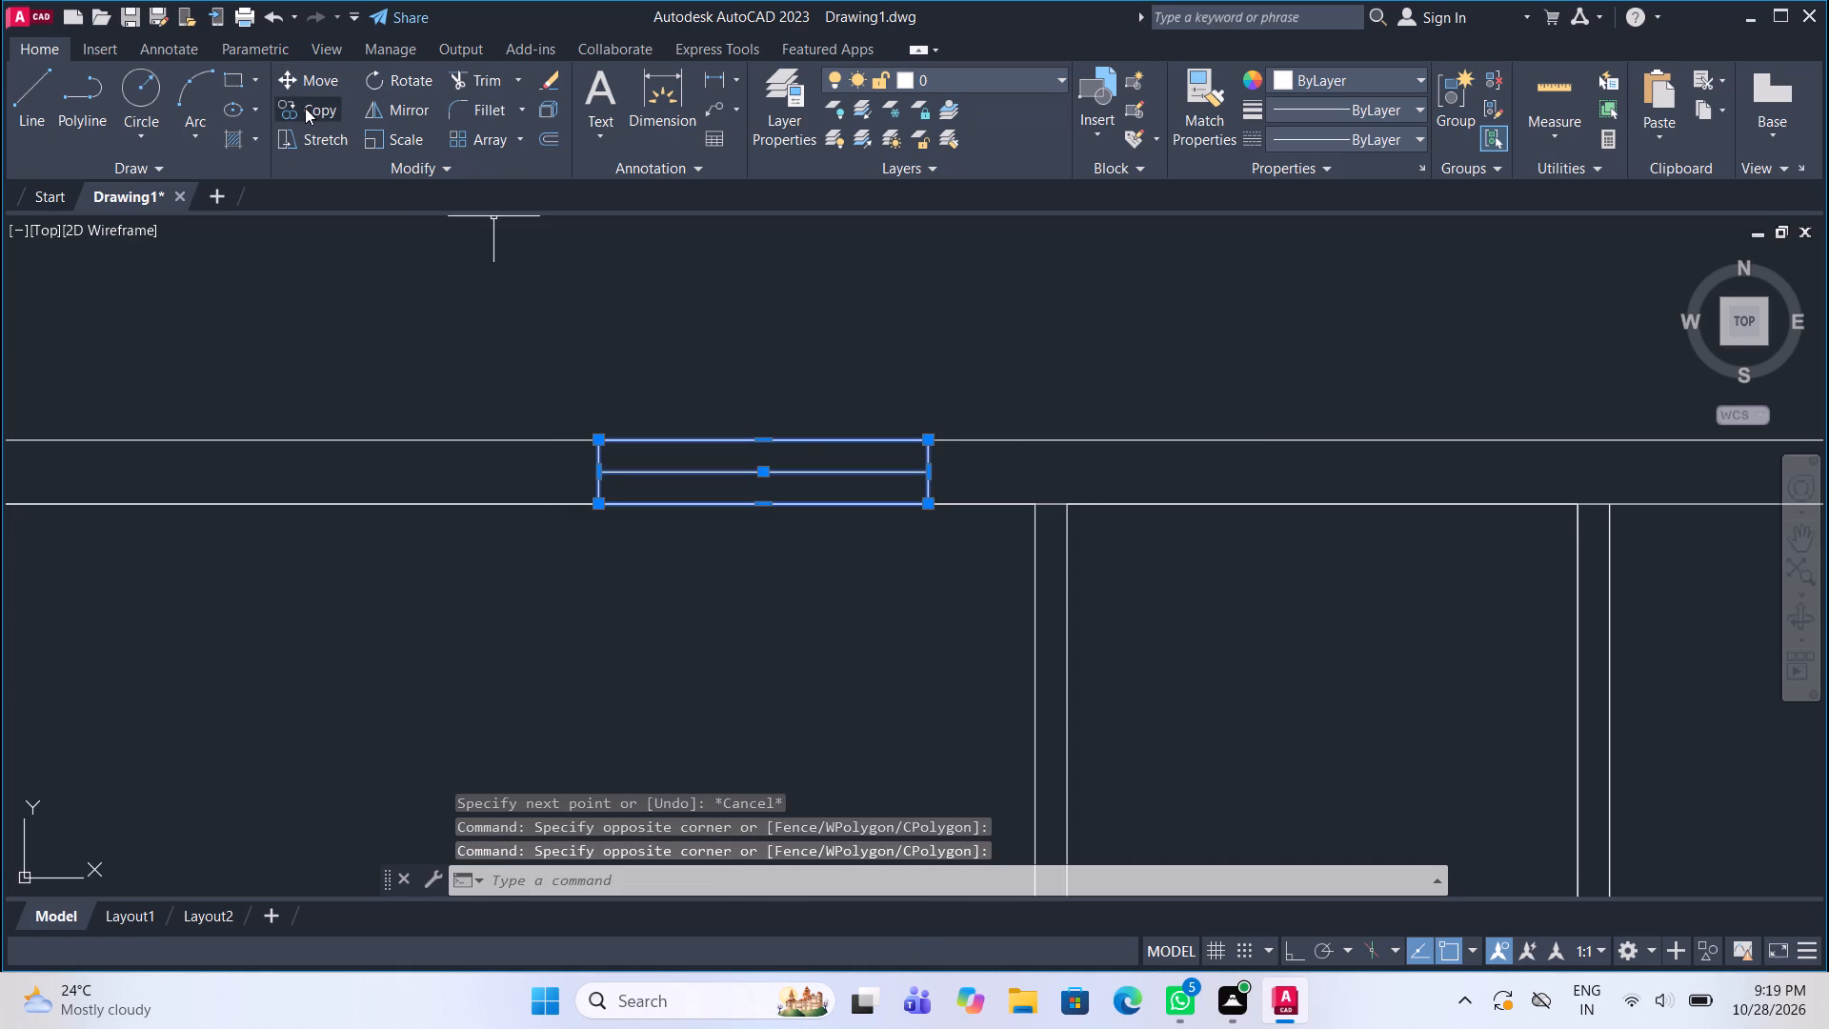
{"action": "left_click", "coordinate": [305, 108]}
{"action": "double_click", "coordinate": [603, 432]}
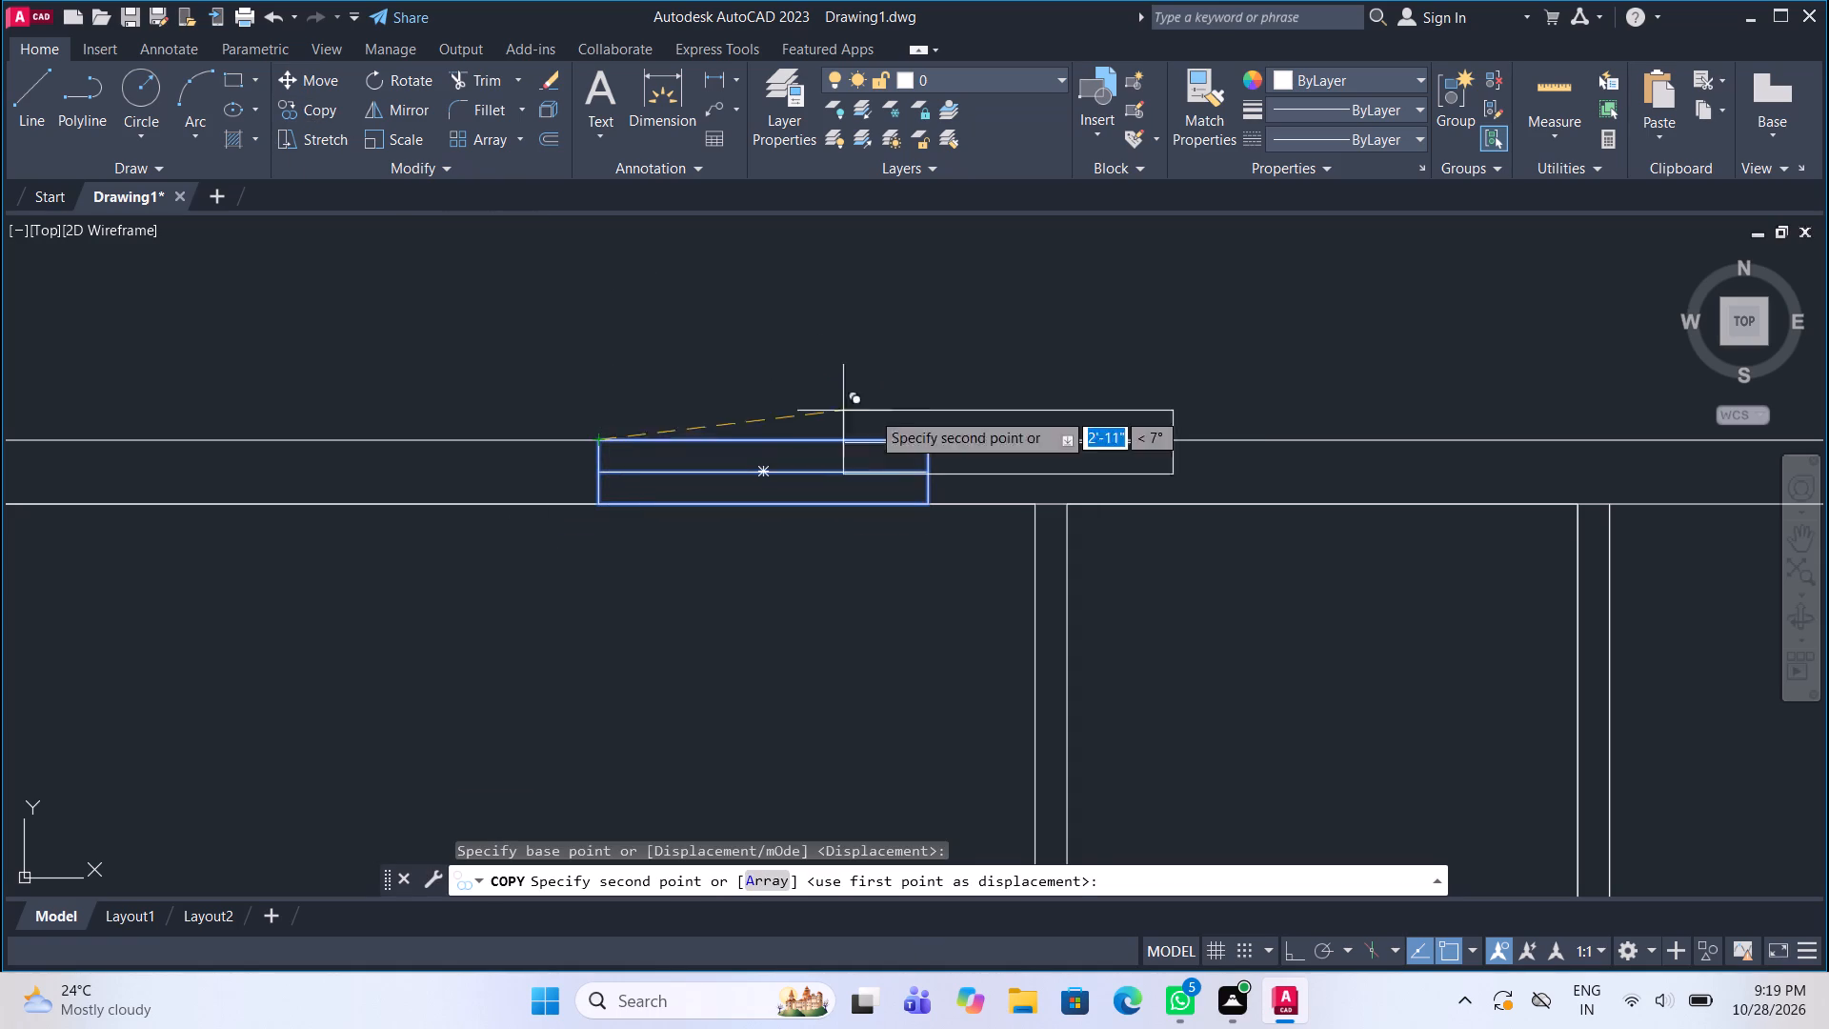
{"action": "left_click", "coordinate": [1151, 438]}
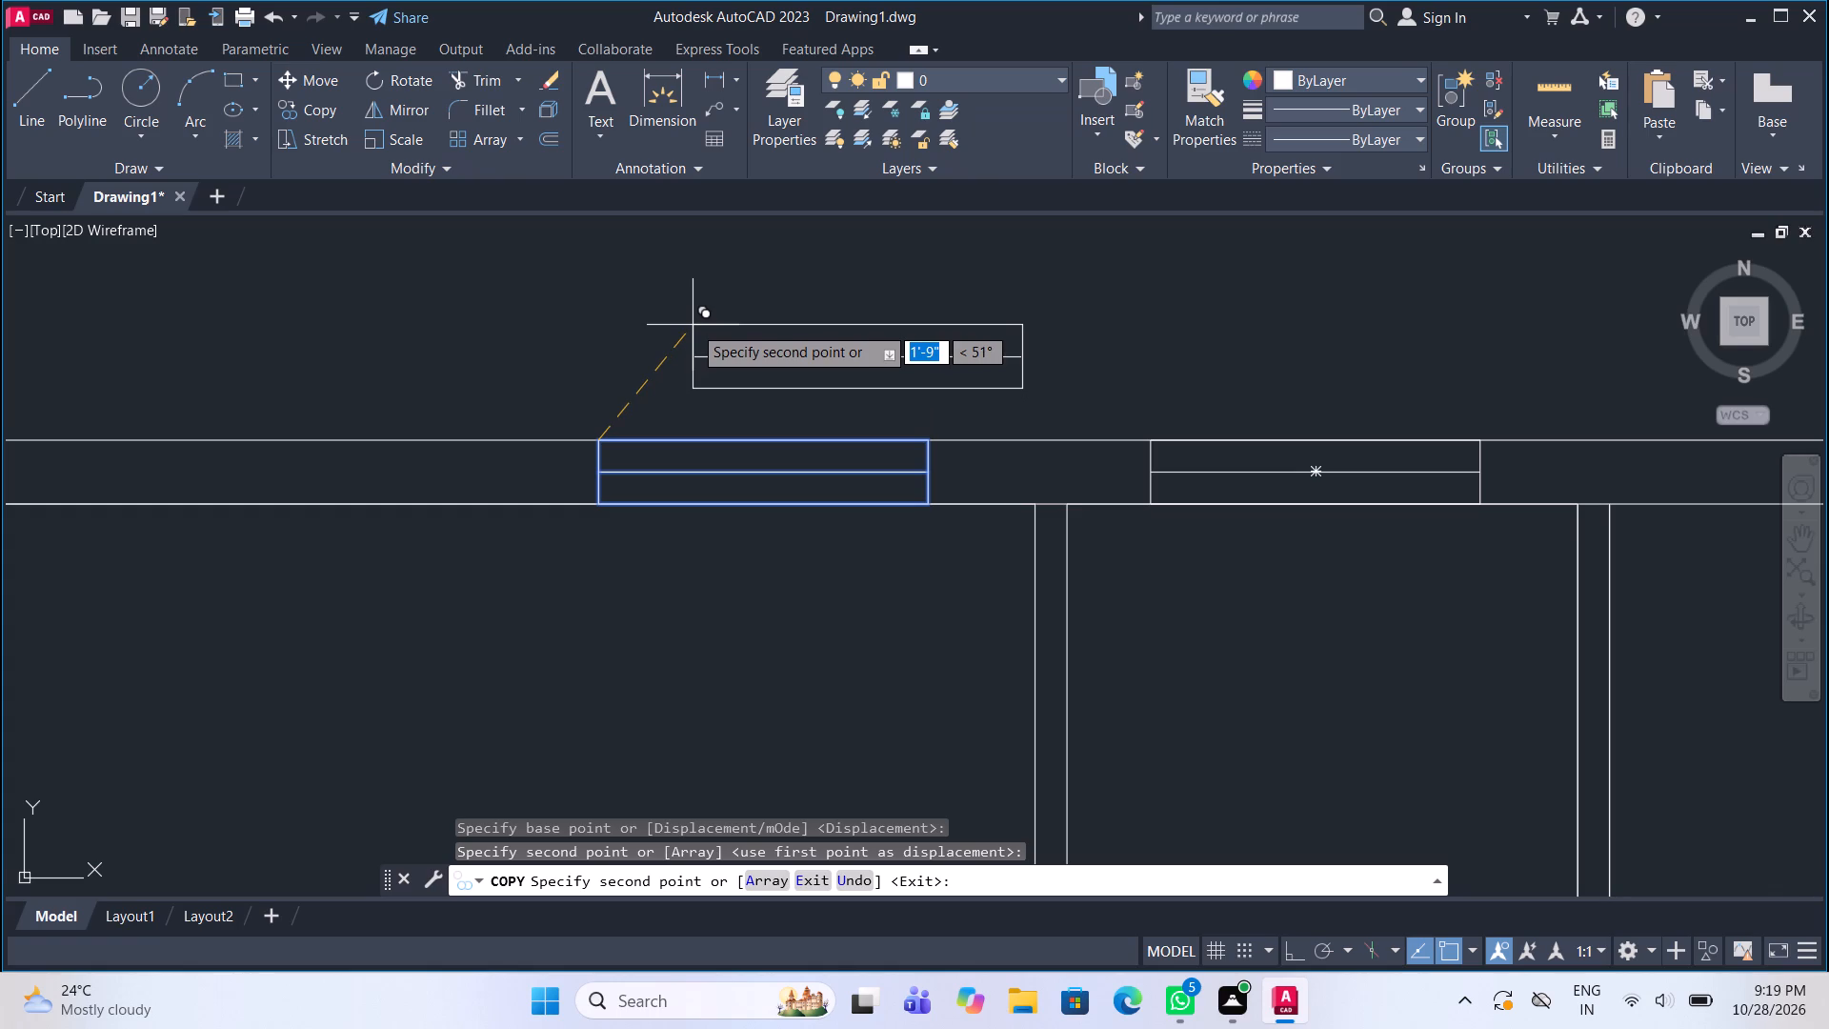
Place another copy of the window in the empty space to the right of the floor plan, and end copying.
{"action": "scroll", "coordinate": [693, 325], "scroll_direction": "down", "scroll_amount": 3}
{"action": "middle_click_drag", "start_coordinate": [887, 467], "coordinate": [755, 420]}
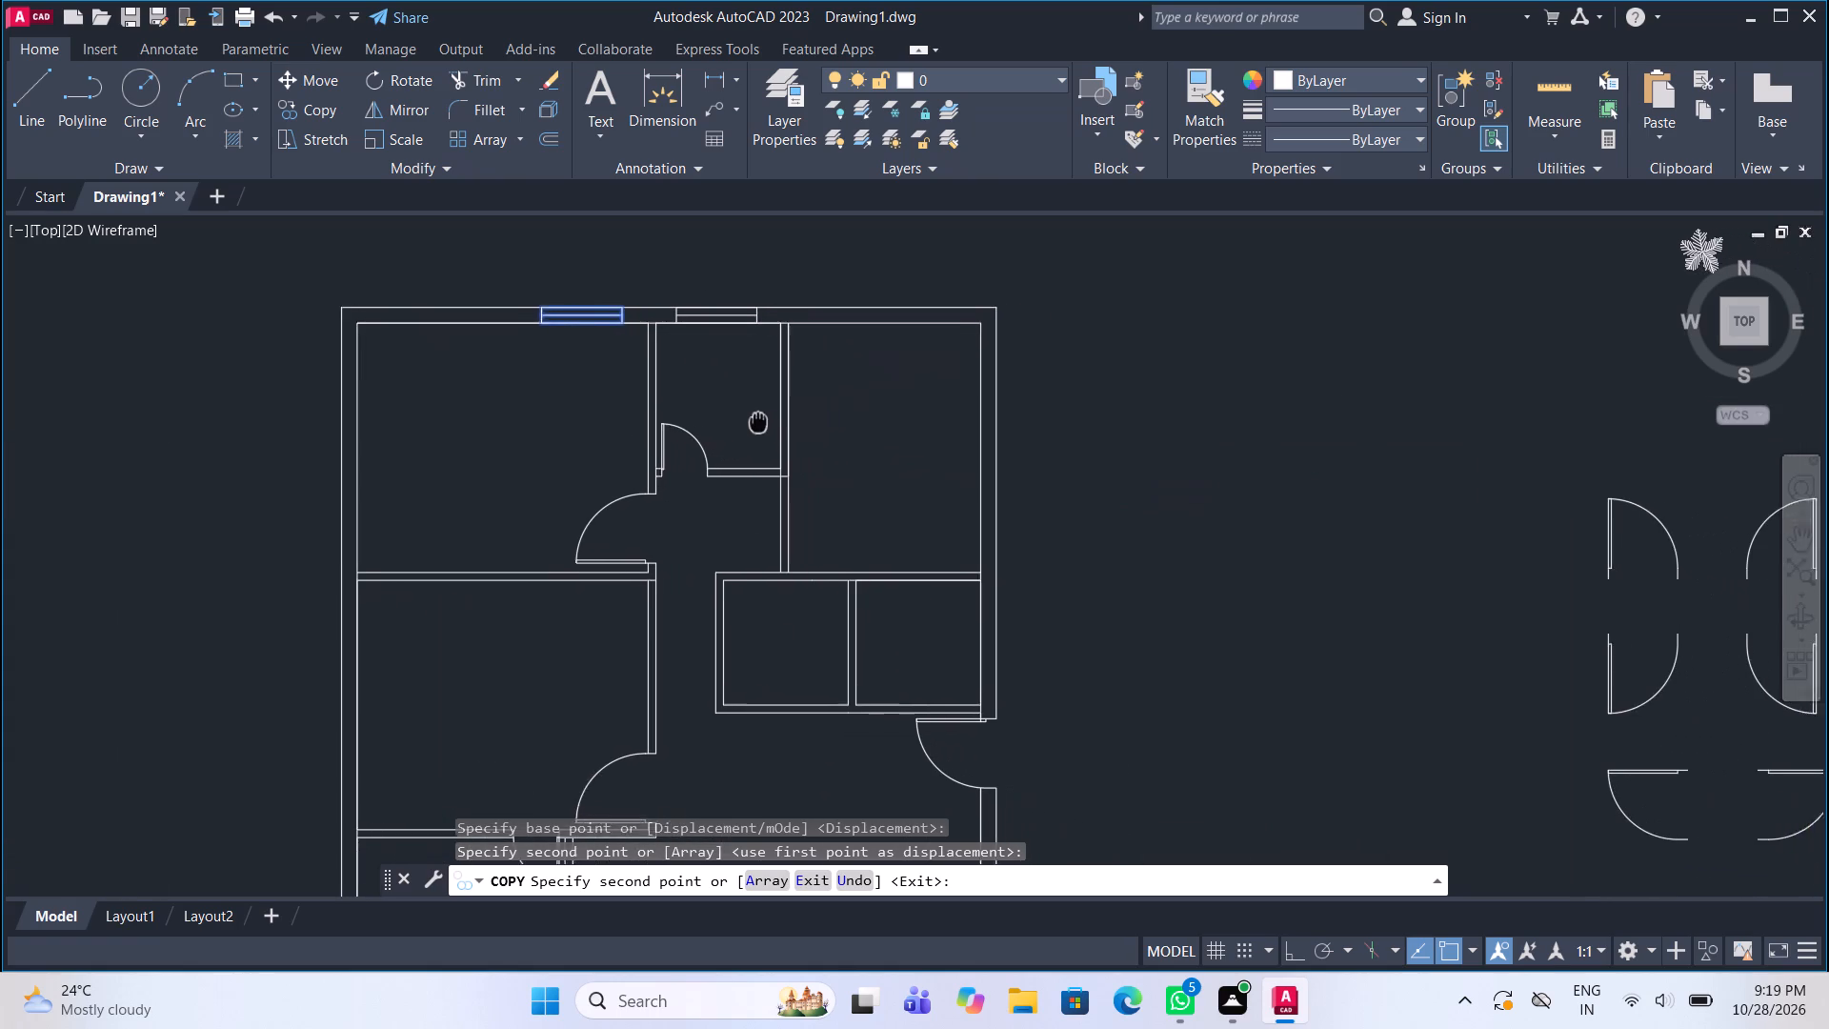
{"action": "middle_click_drag", "start_coordinate": [755, 420], "coordinate": [738, 413]}
{"action": "left_click", "coordinate": [1068, 512]}
{"action": "key", "text": "Escape"}
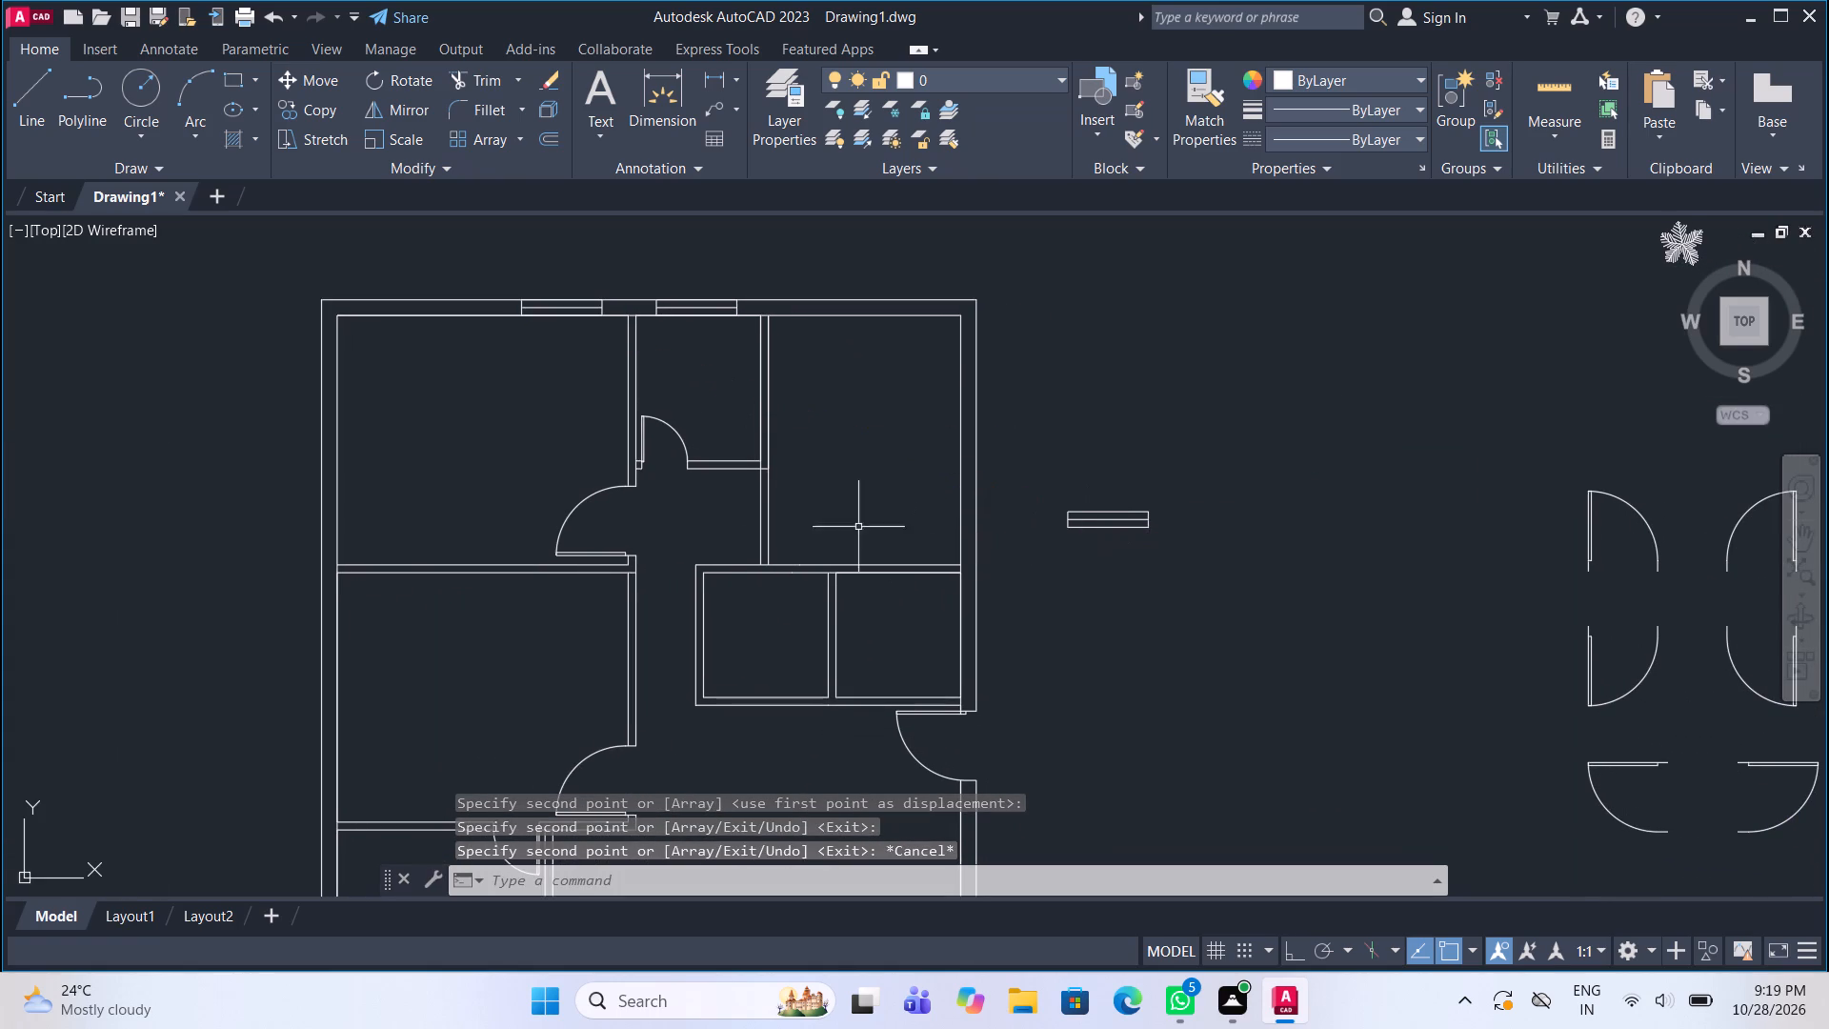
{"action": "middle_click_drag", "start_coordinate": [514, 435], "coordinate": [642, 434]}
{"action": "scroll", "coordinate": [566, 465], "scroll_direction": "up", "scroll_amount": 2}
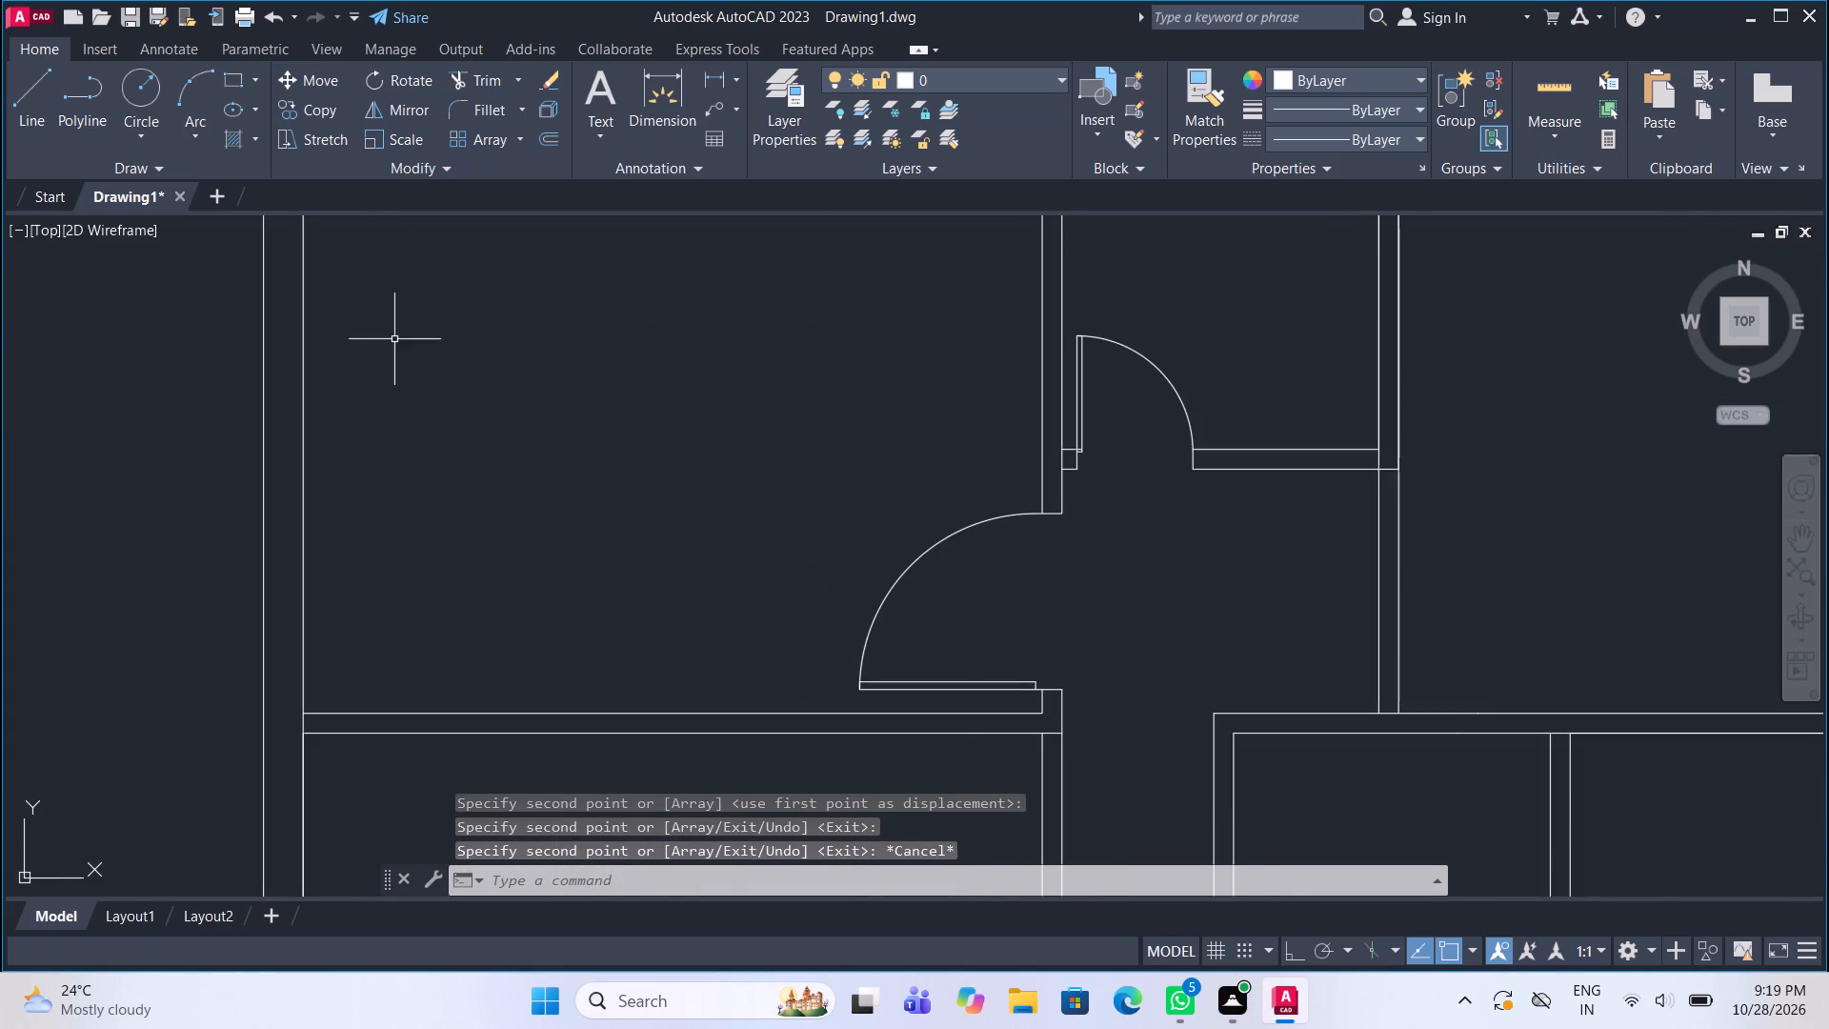
Draw a window in the left outer wall of the top-left room: a wall-thick rectangle with a lengthwise centre line.
{"action": "scroll", "coordinate": [386, 355], "scroll_direction": "down", "scroll_amount": 1}
{"action": "middle_click_drag", "start_coordinate": [391, 362], "coordinate": [452, 419]}
{"action": "left_click", "coordinate": [230, 84]}
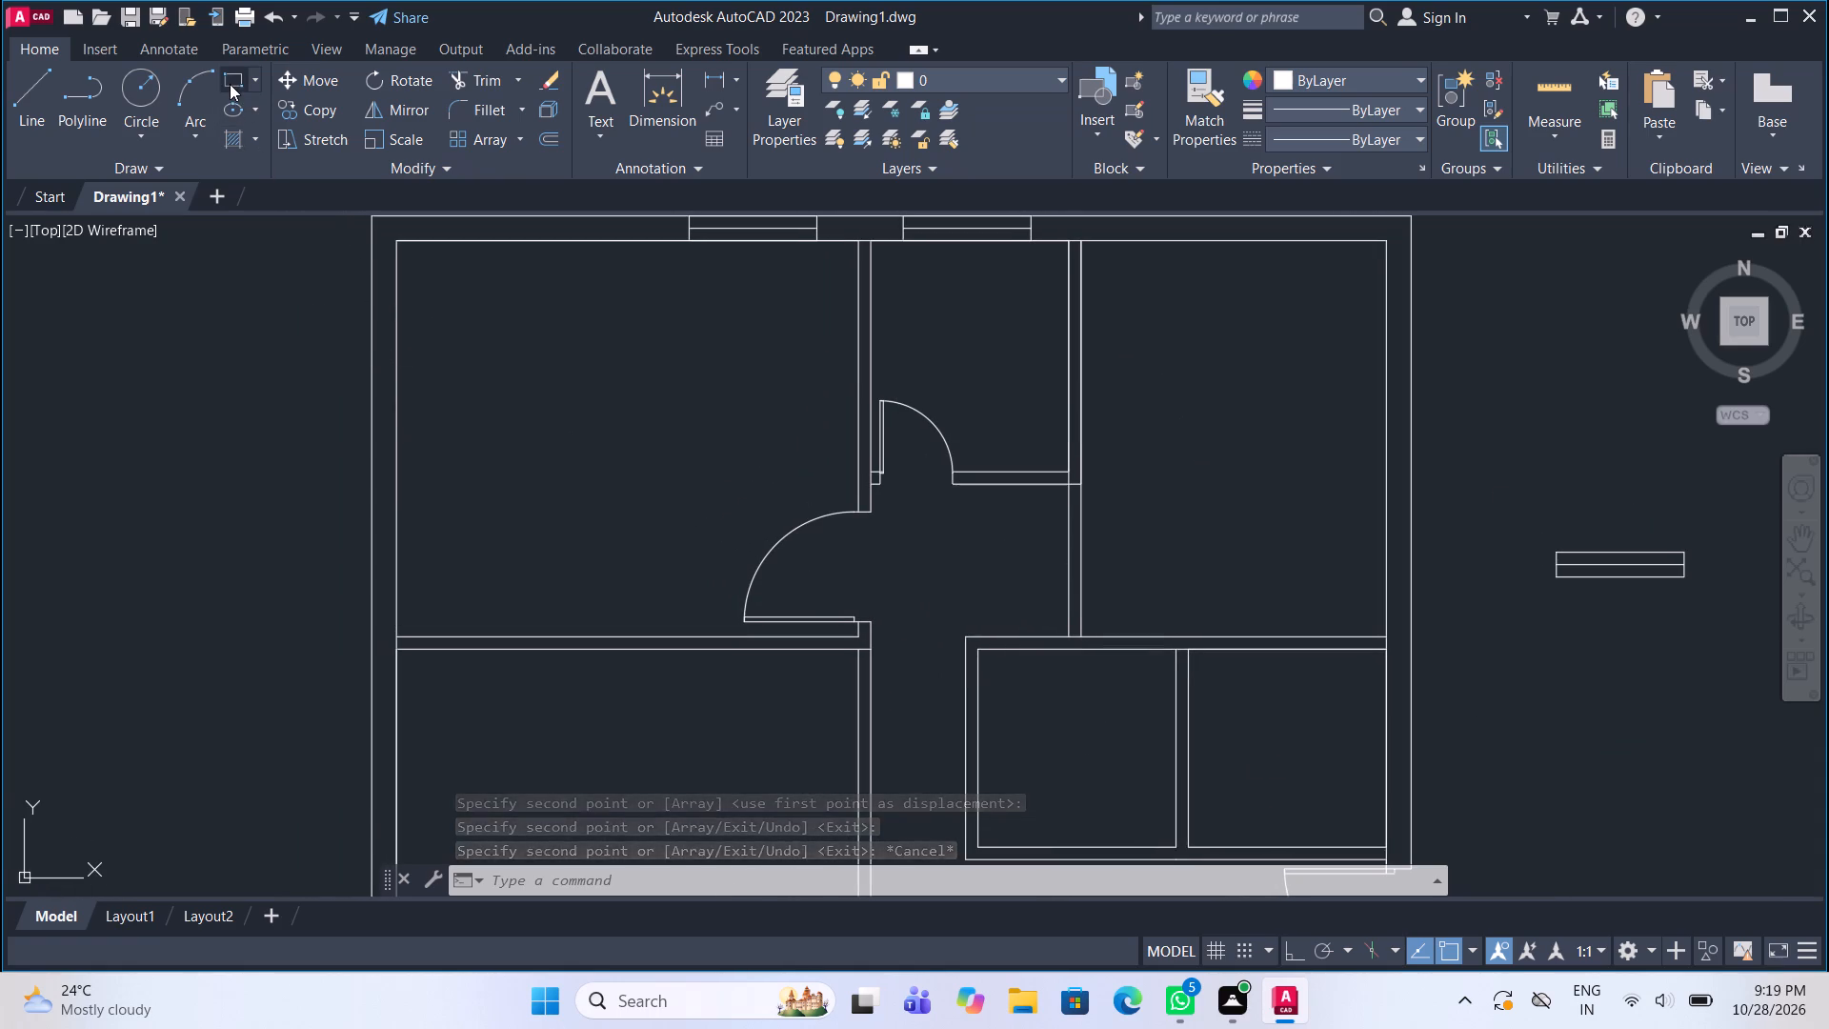
{"action": "left_click", "coordinate": [402, 560]}
{"action": "left_click", "coordinate": [370, 311]}
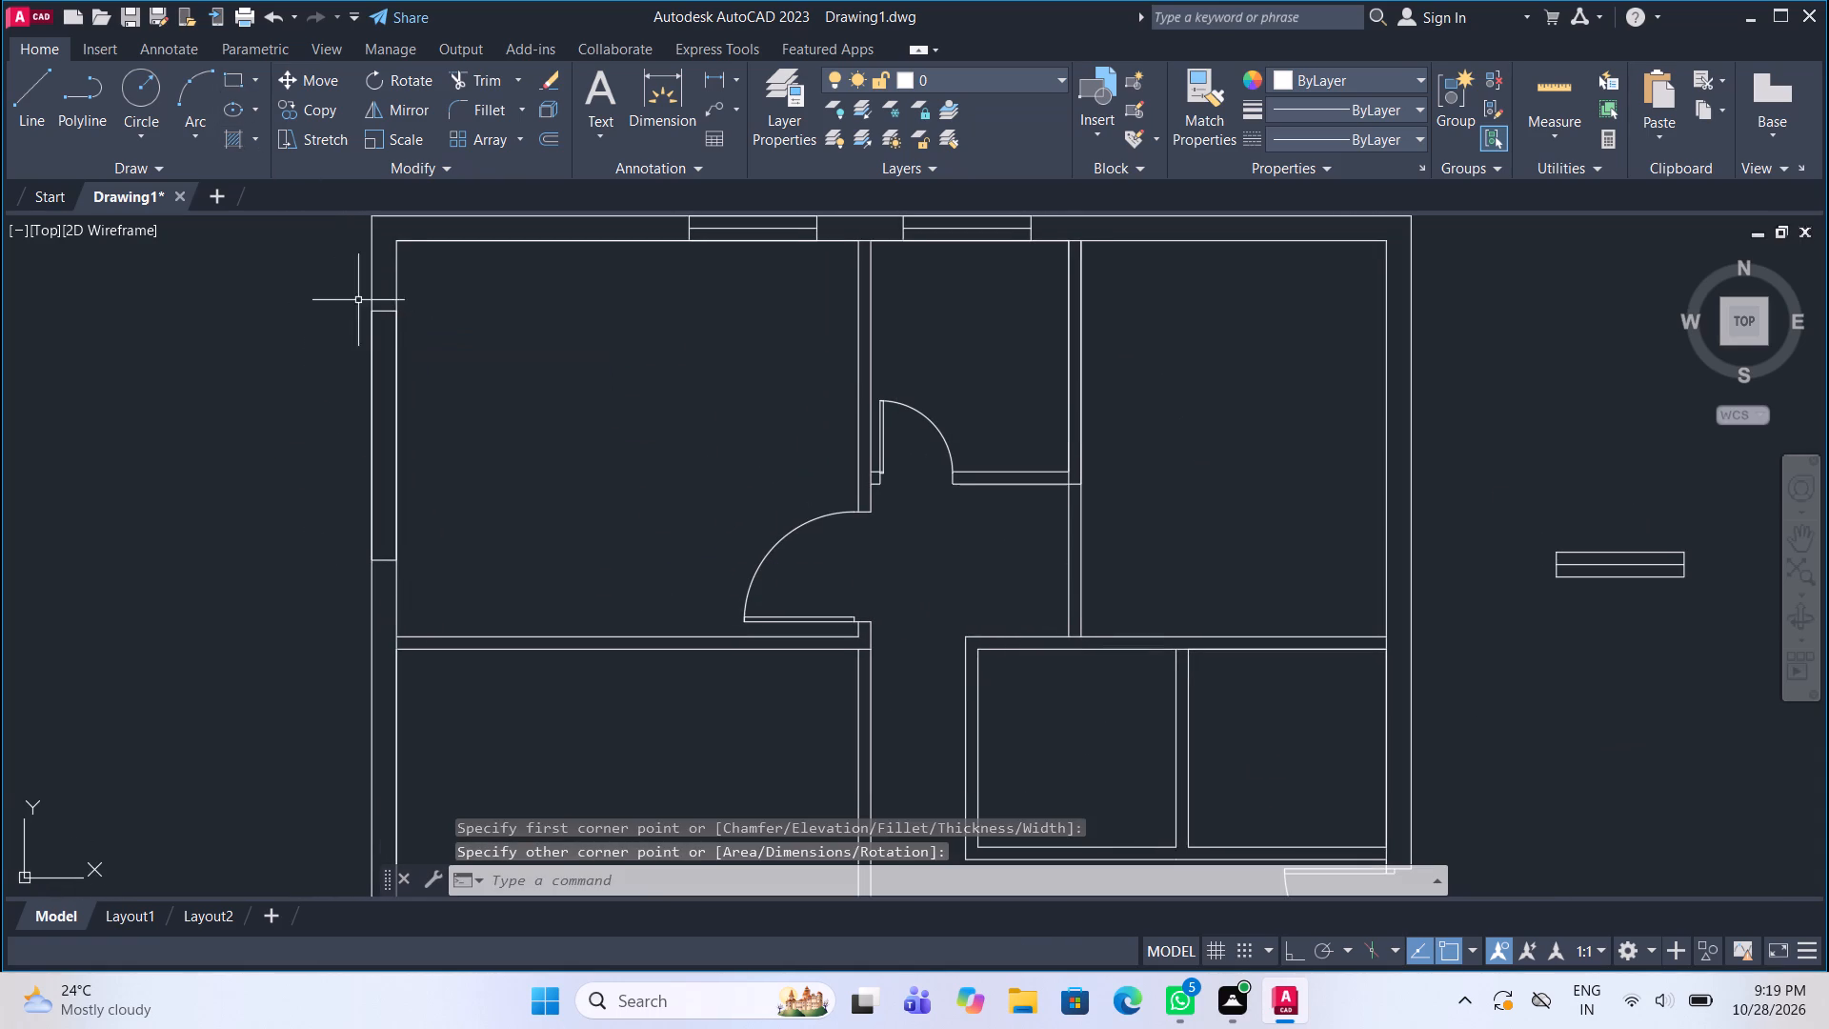
{"action": "left_click", "coordinate": [25, 94]}
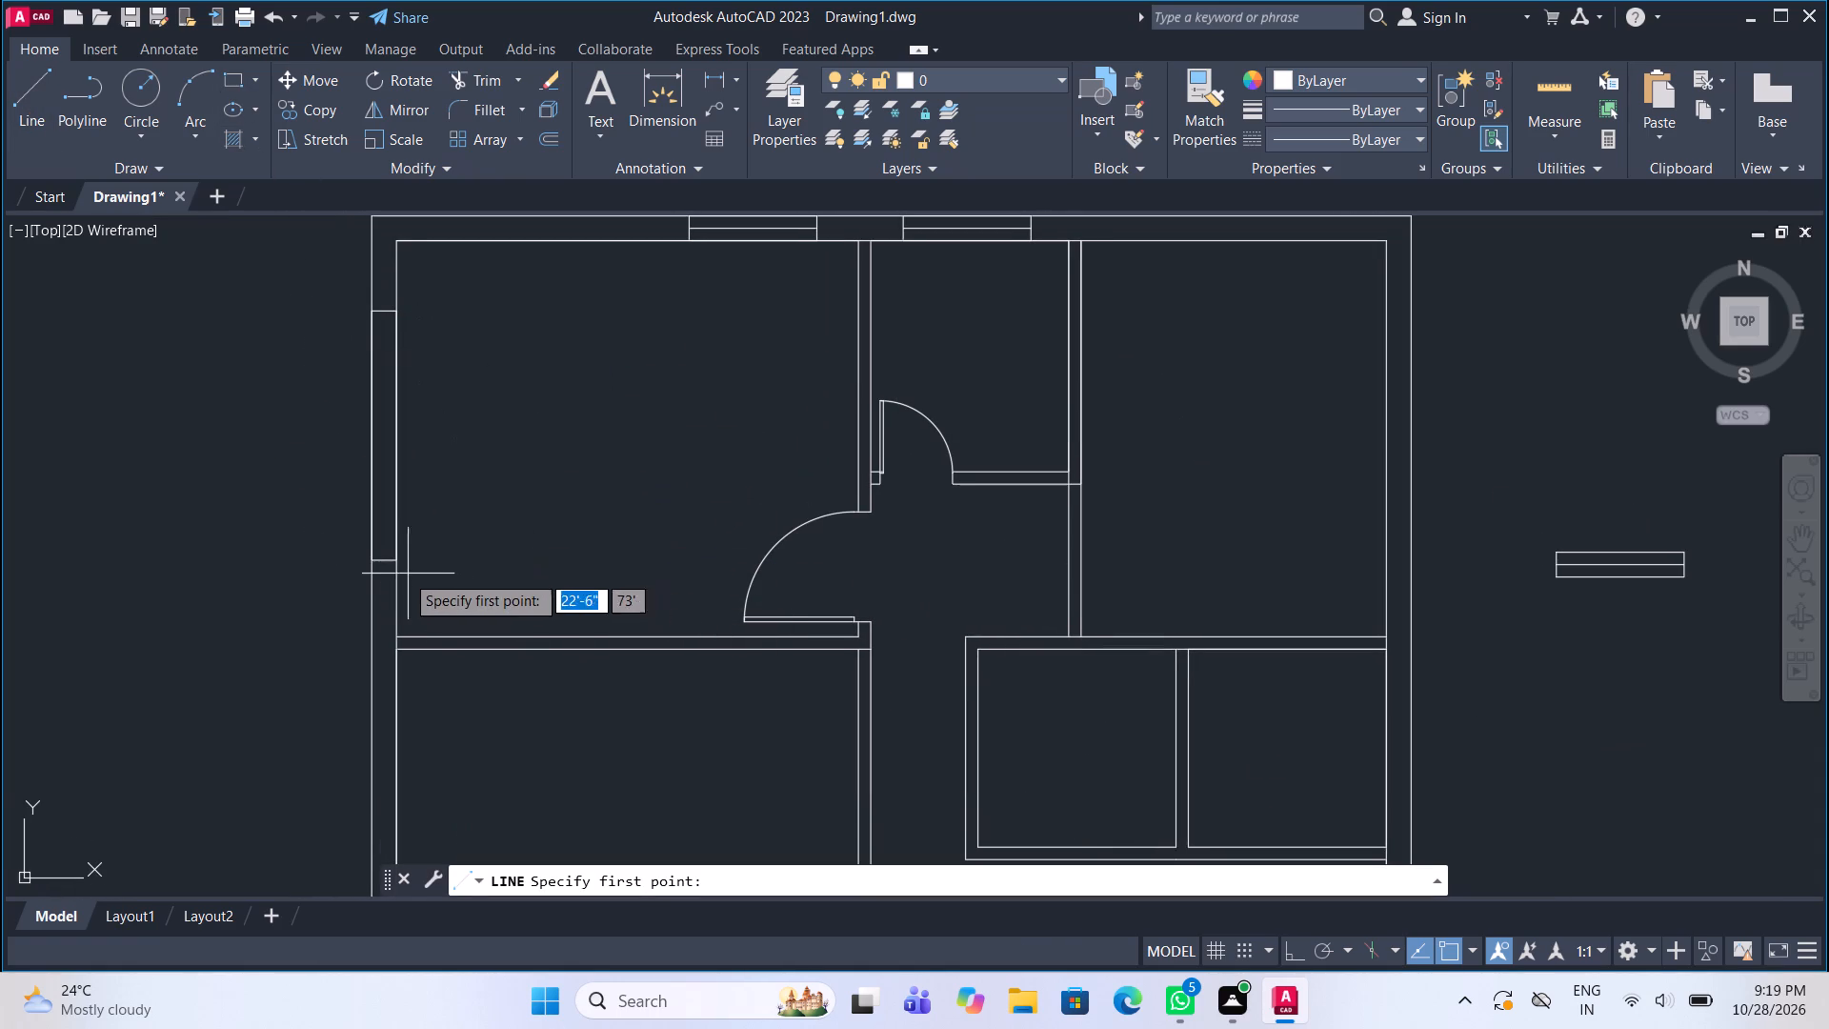
{"action": "left_click", "coordinate": [380, 565]}
{"action": "left_click", "coordinate": [385, 319]}
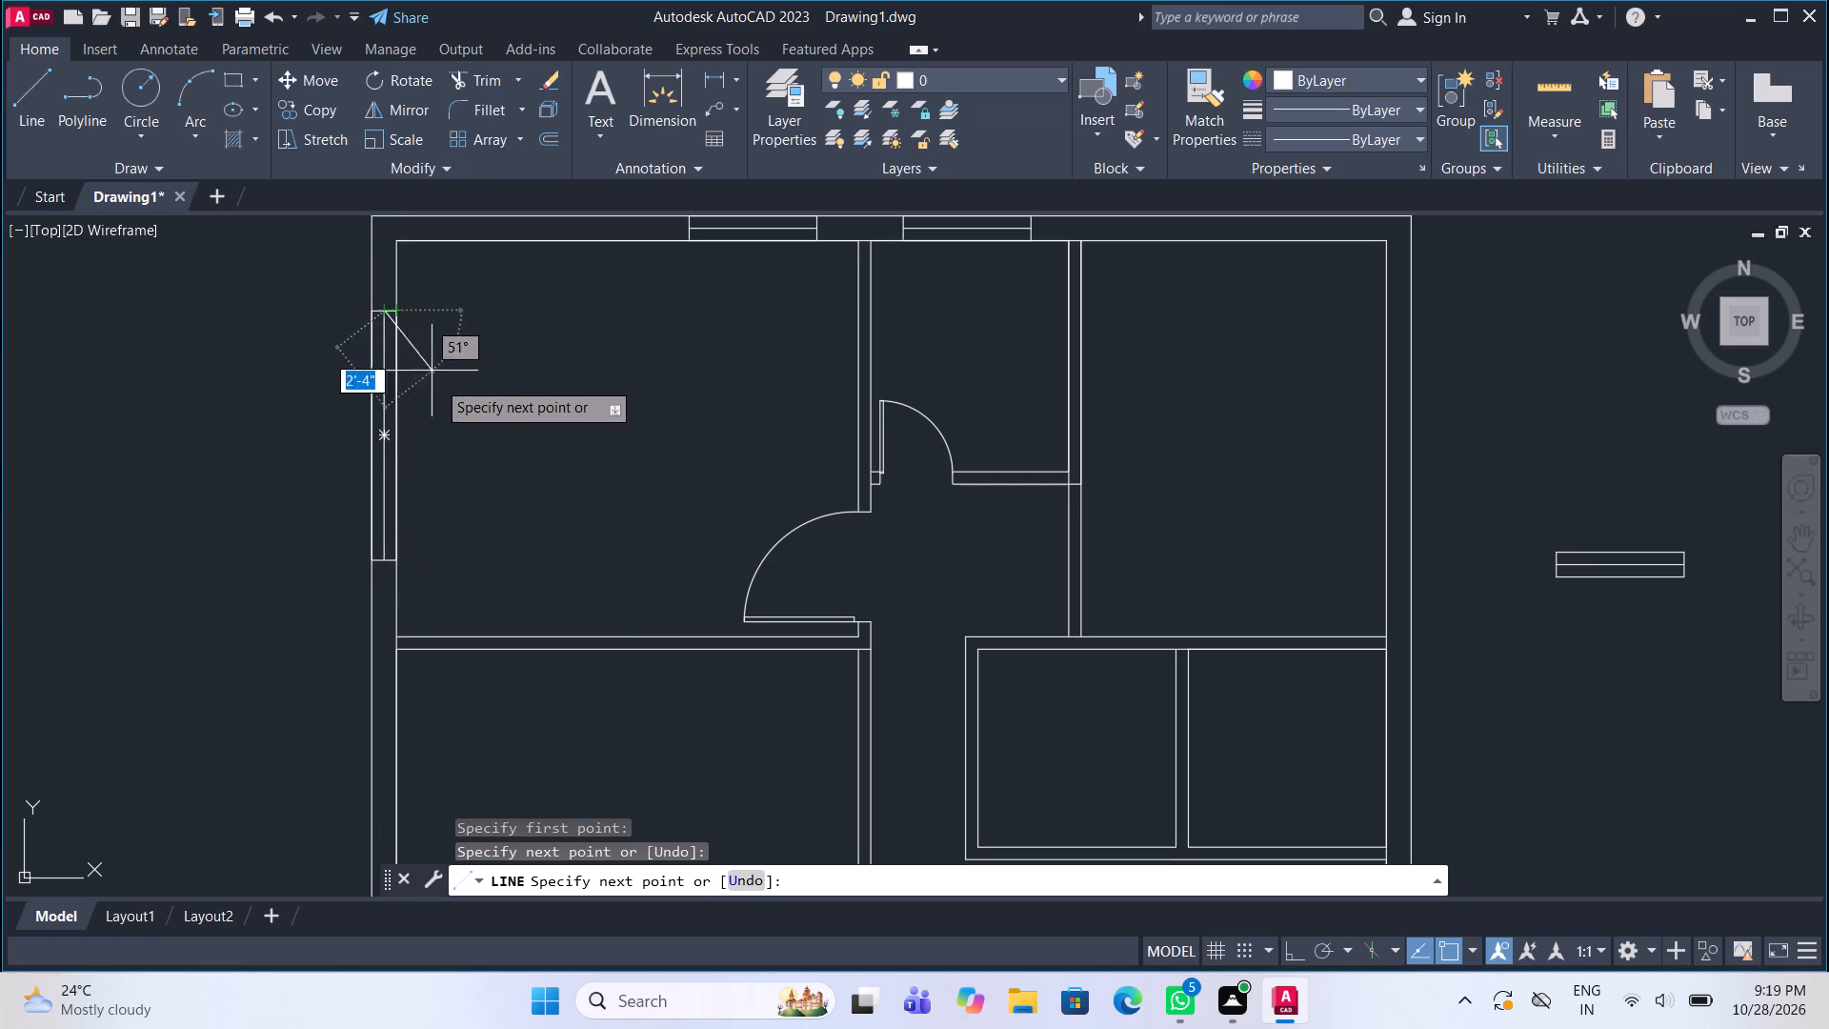
{"action": "key", "text": "Escape"}
Copy the new left-wall window by its upper inner corner down the same wall to the next large room below.
{"action": "left_click_drag", "start_coordinate": [339, 584], "coordinate": [339, 570]}
{"action": "left_click", "coordinate": [427, 289]}
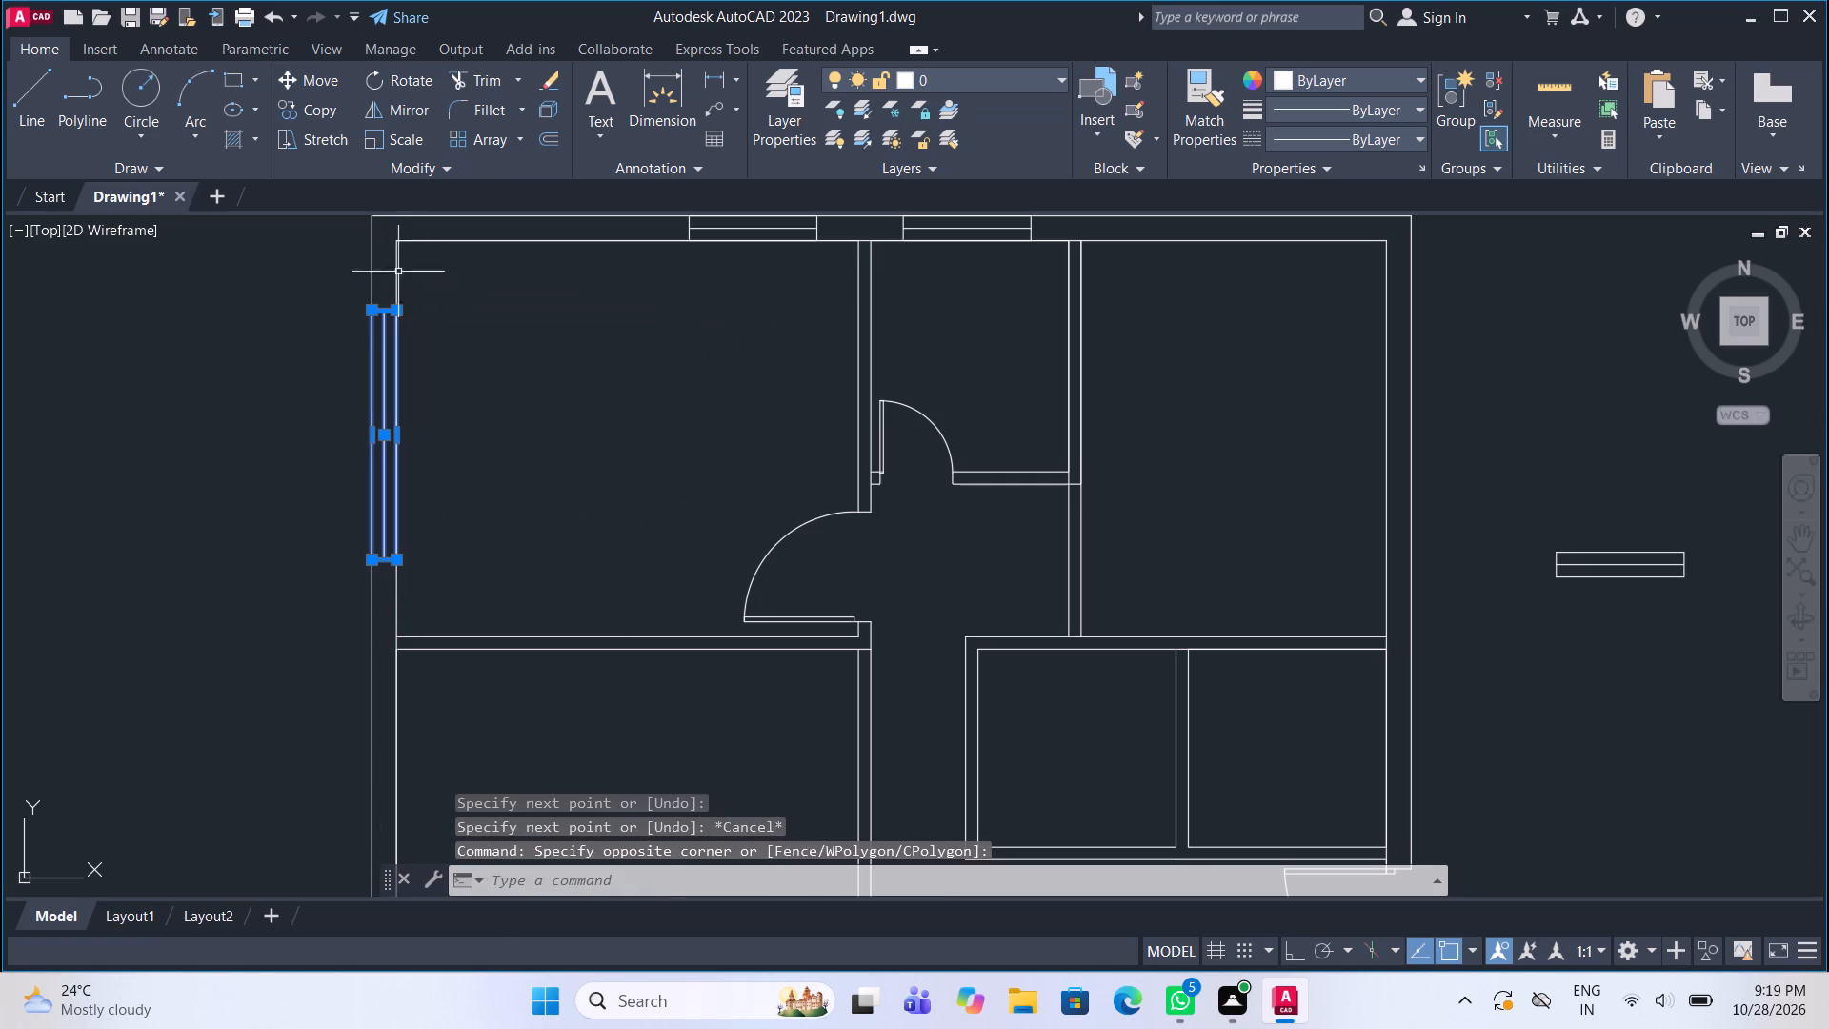
{"action": "left_click", "coordinate": [325, 118]}
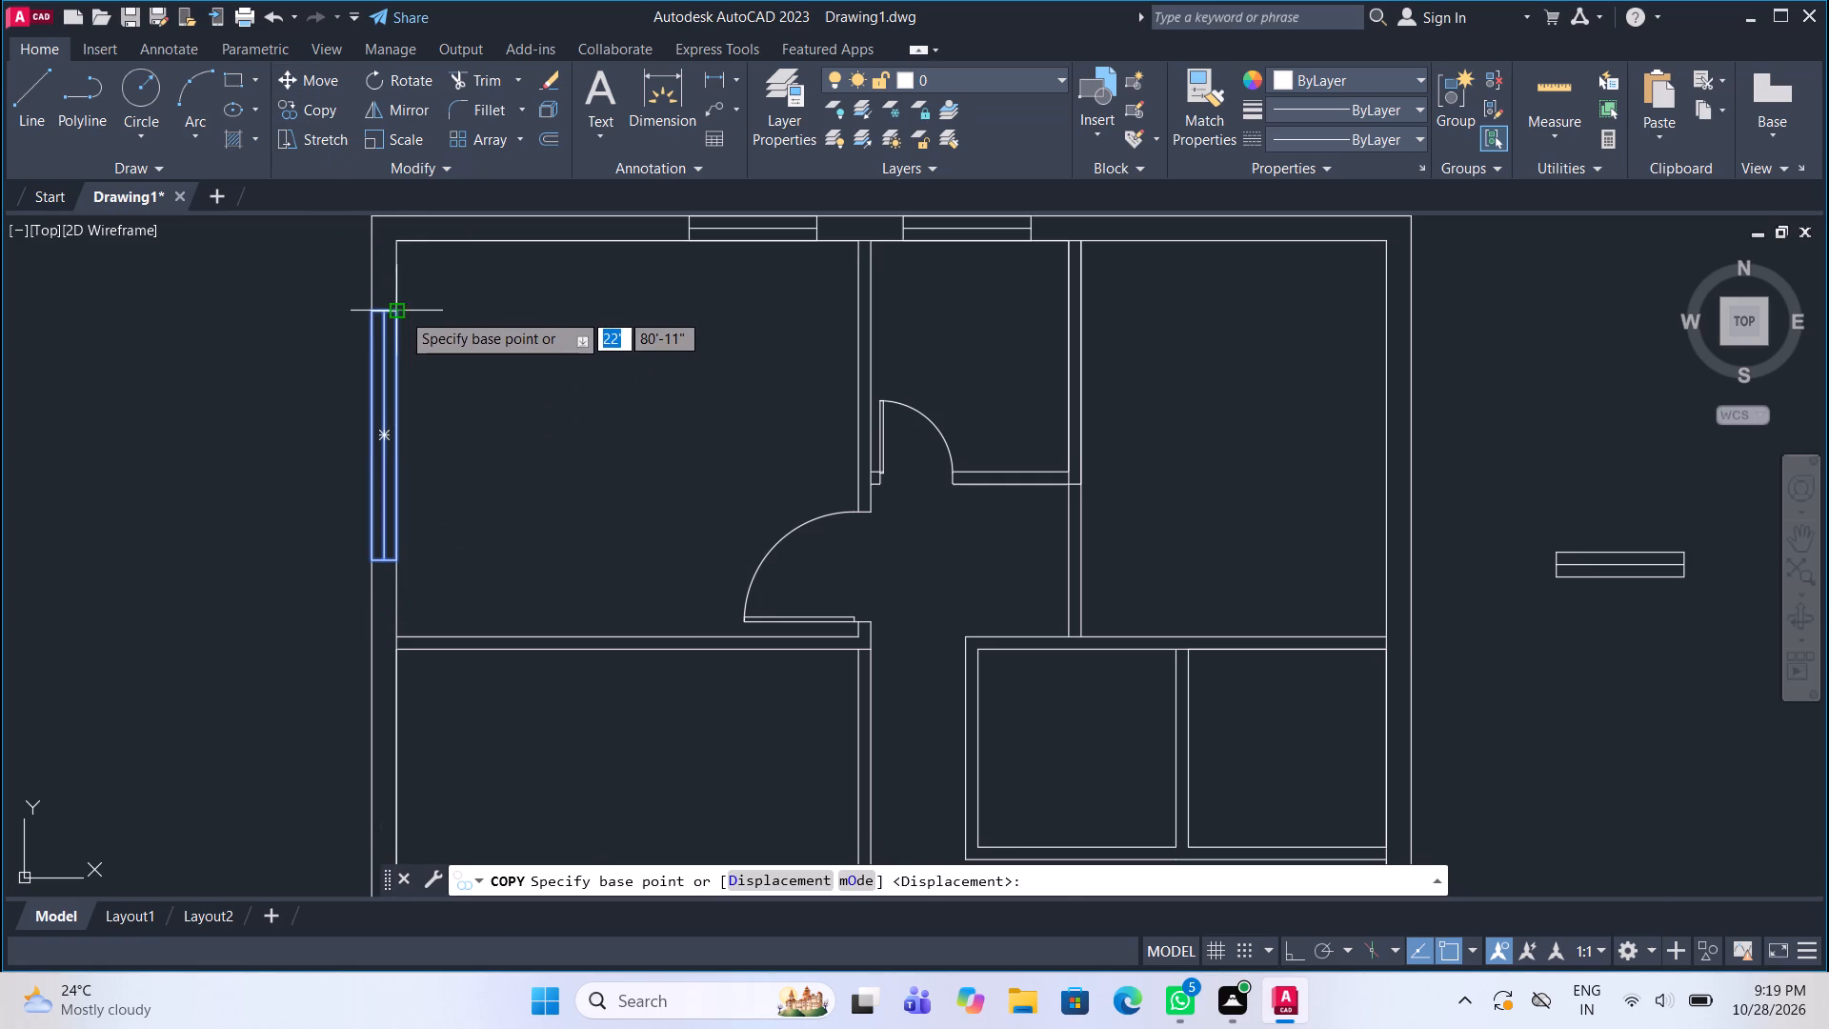
{"action": "left_click", "coordinate": [401, 312]}
{"action": "scroll", "coordinate": [404, 308], "scroll_direction": "down", "scroll_amount": 4}
{"action": "scroll", "coordinate": [410, 379], "scroll_direction": "up", "scroll_amount": 3}
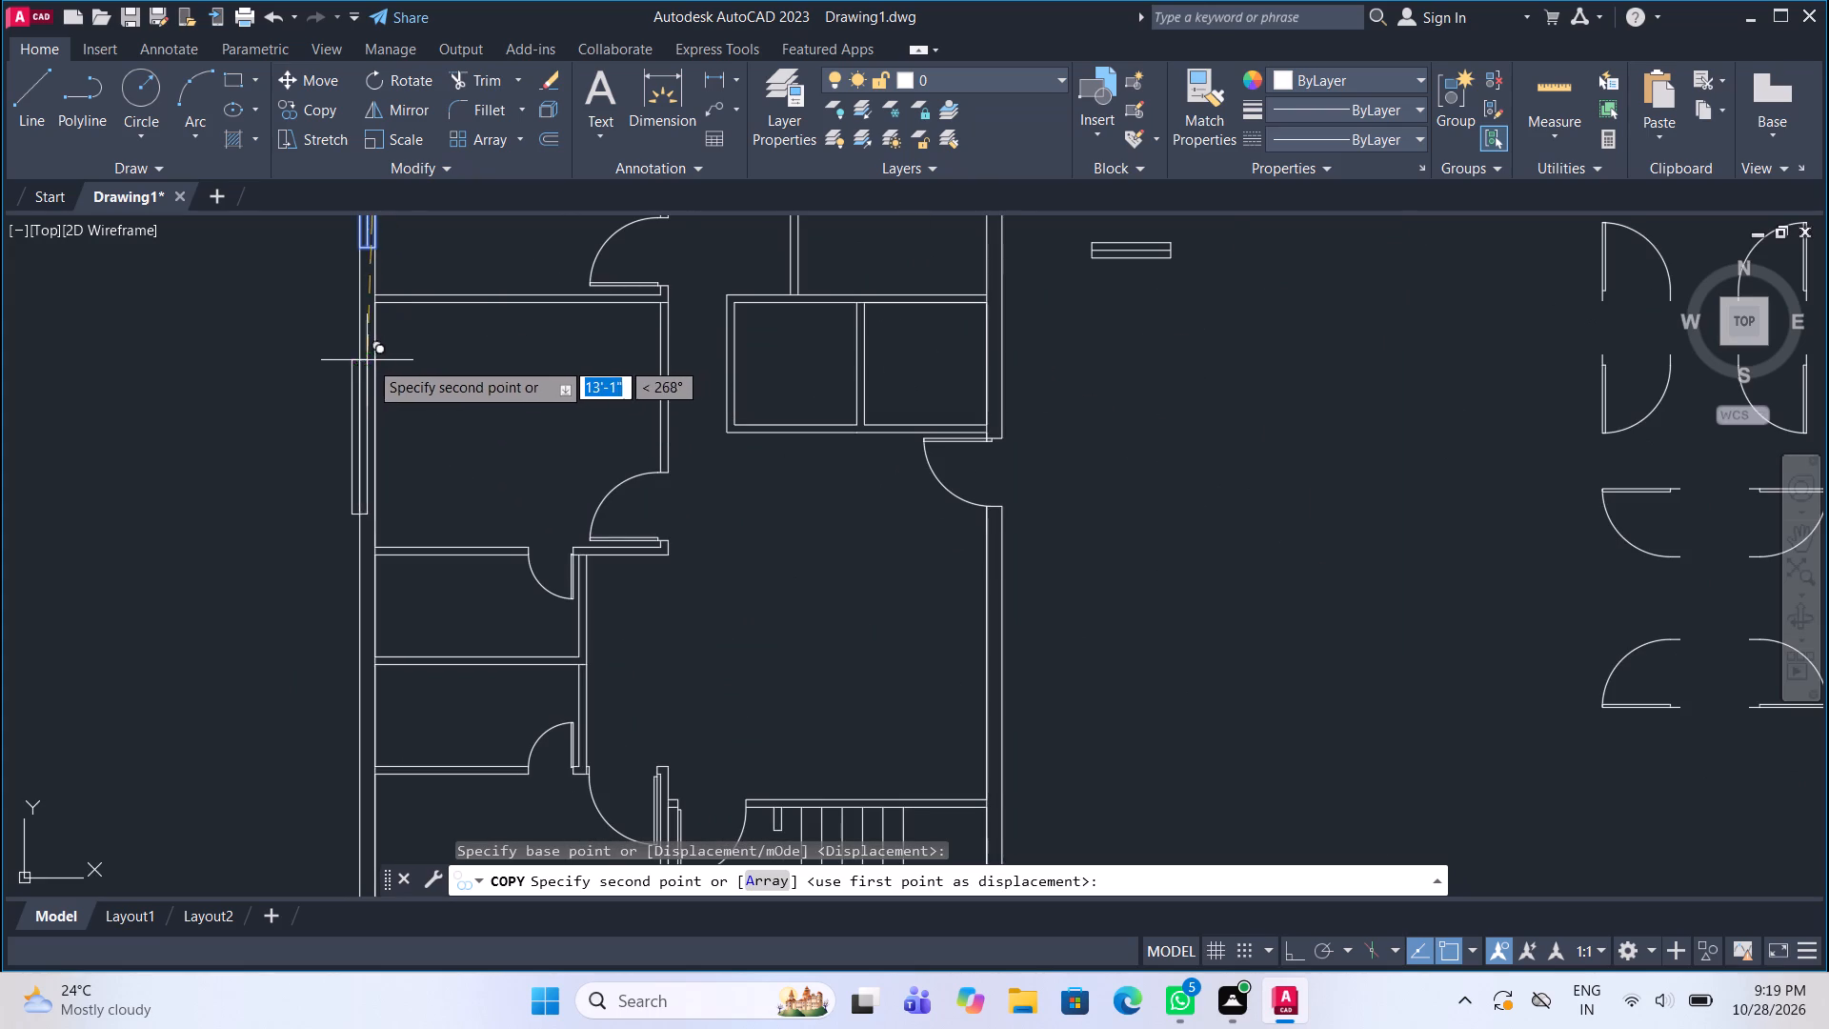
{"action": "left_click", "coordinate": [375, 358]}
{"action": "key", "text": "Escape"}
Draw a window about 2'-4" long in the left outer wall of the upper small room, with a lengthwise centre line.
{"action": "middle_click_drag", "start_coordinate": [479, 391], "coordinate": [495, 342]}
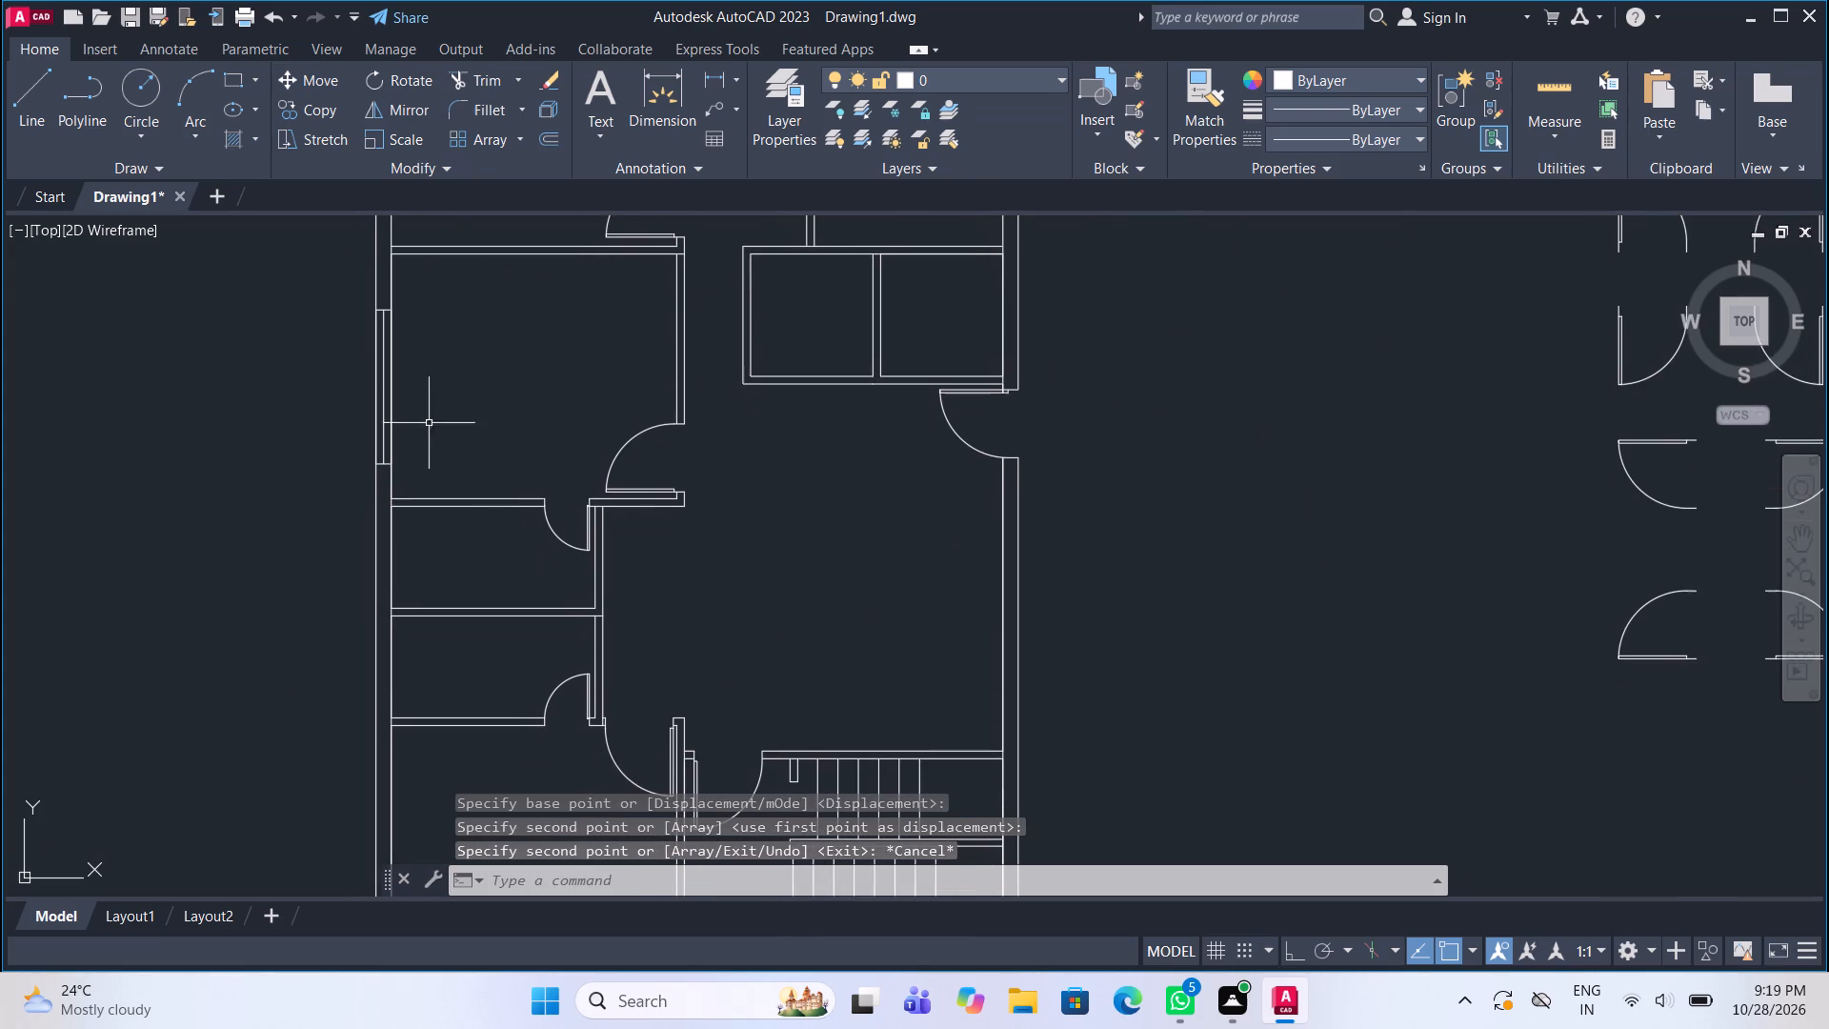
{"action": "scroll", "coordinate": [386, 576], "scroll_direction": "up", "scroll_amount": 1}
{"action": "middle_click_drag", "start_coordinate": [386, 576], "coordinate": [395, 463]}
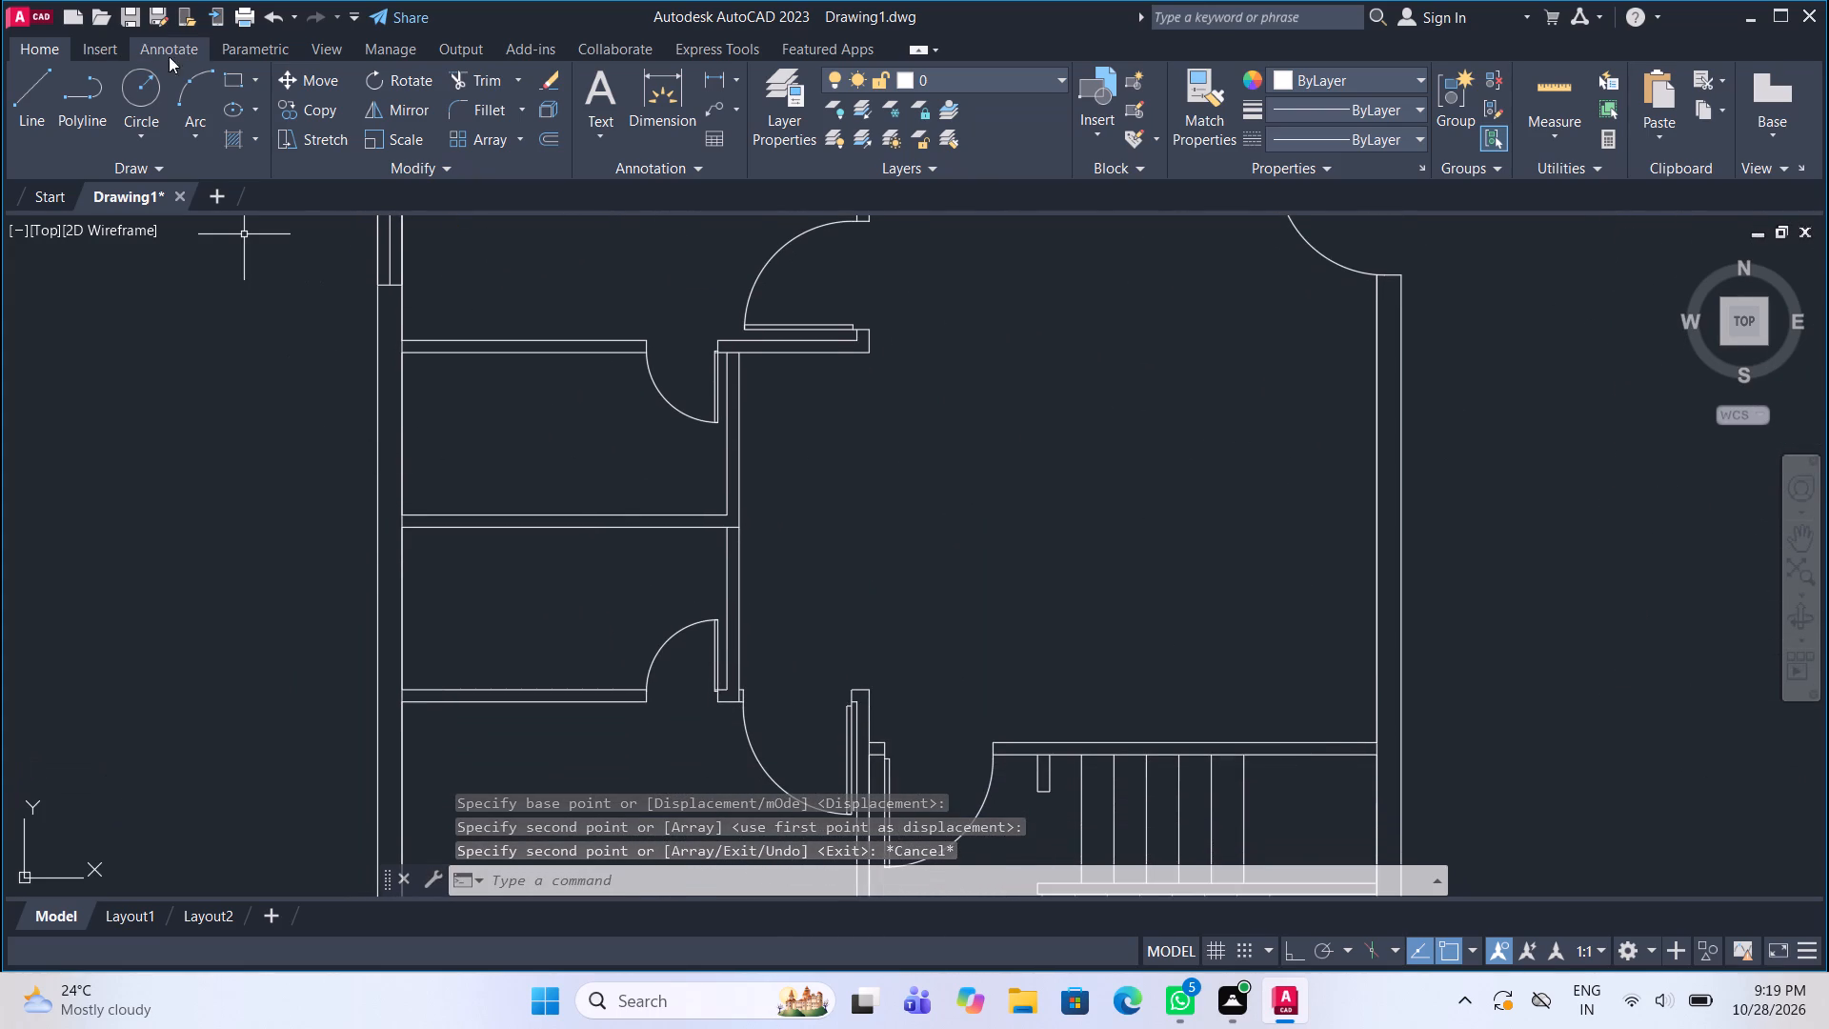
{"action": "left_click", "coordinate": [237, 77]}
{"action": "scroll", "coordinate": [432, 402], "scroll_direction": "up", "scroll_amount": 1}
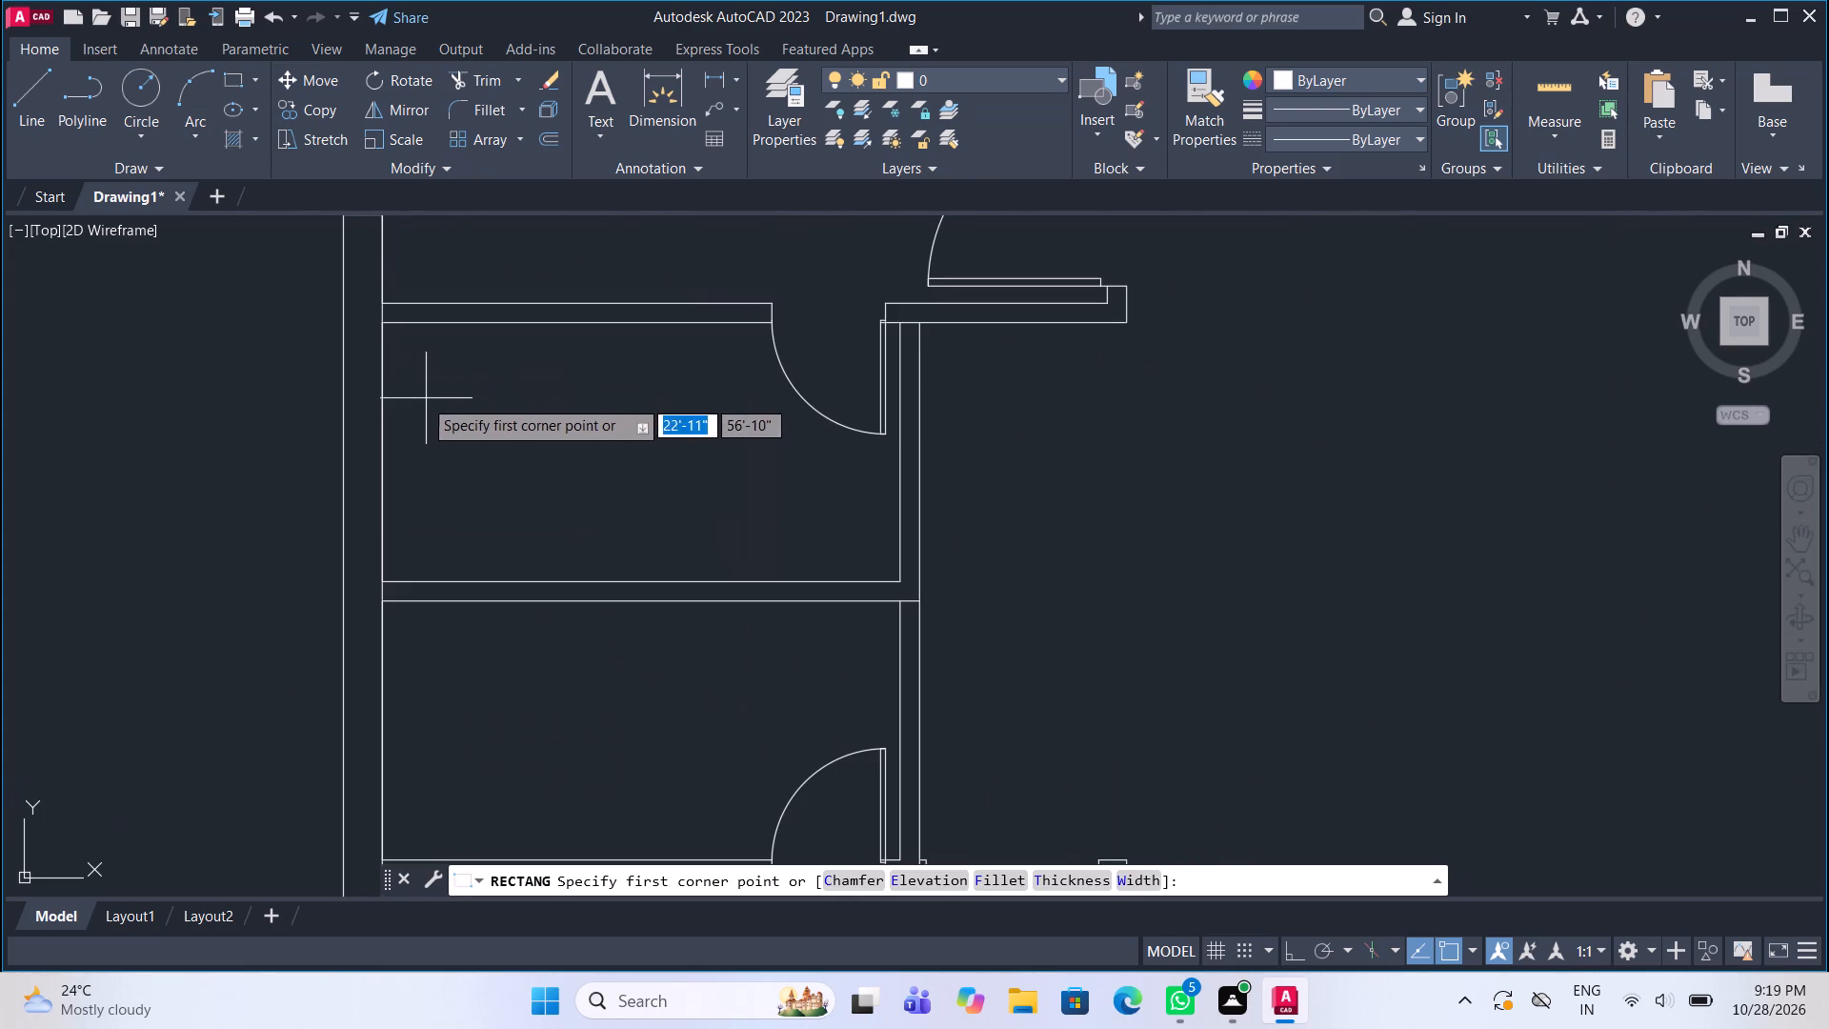
{"action": "left_click", "coordinate": [385, 387]}
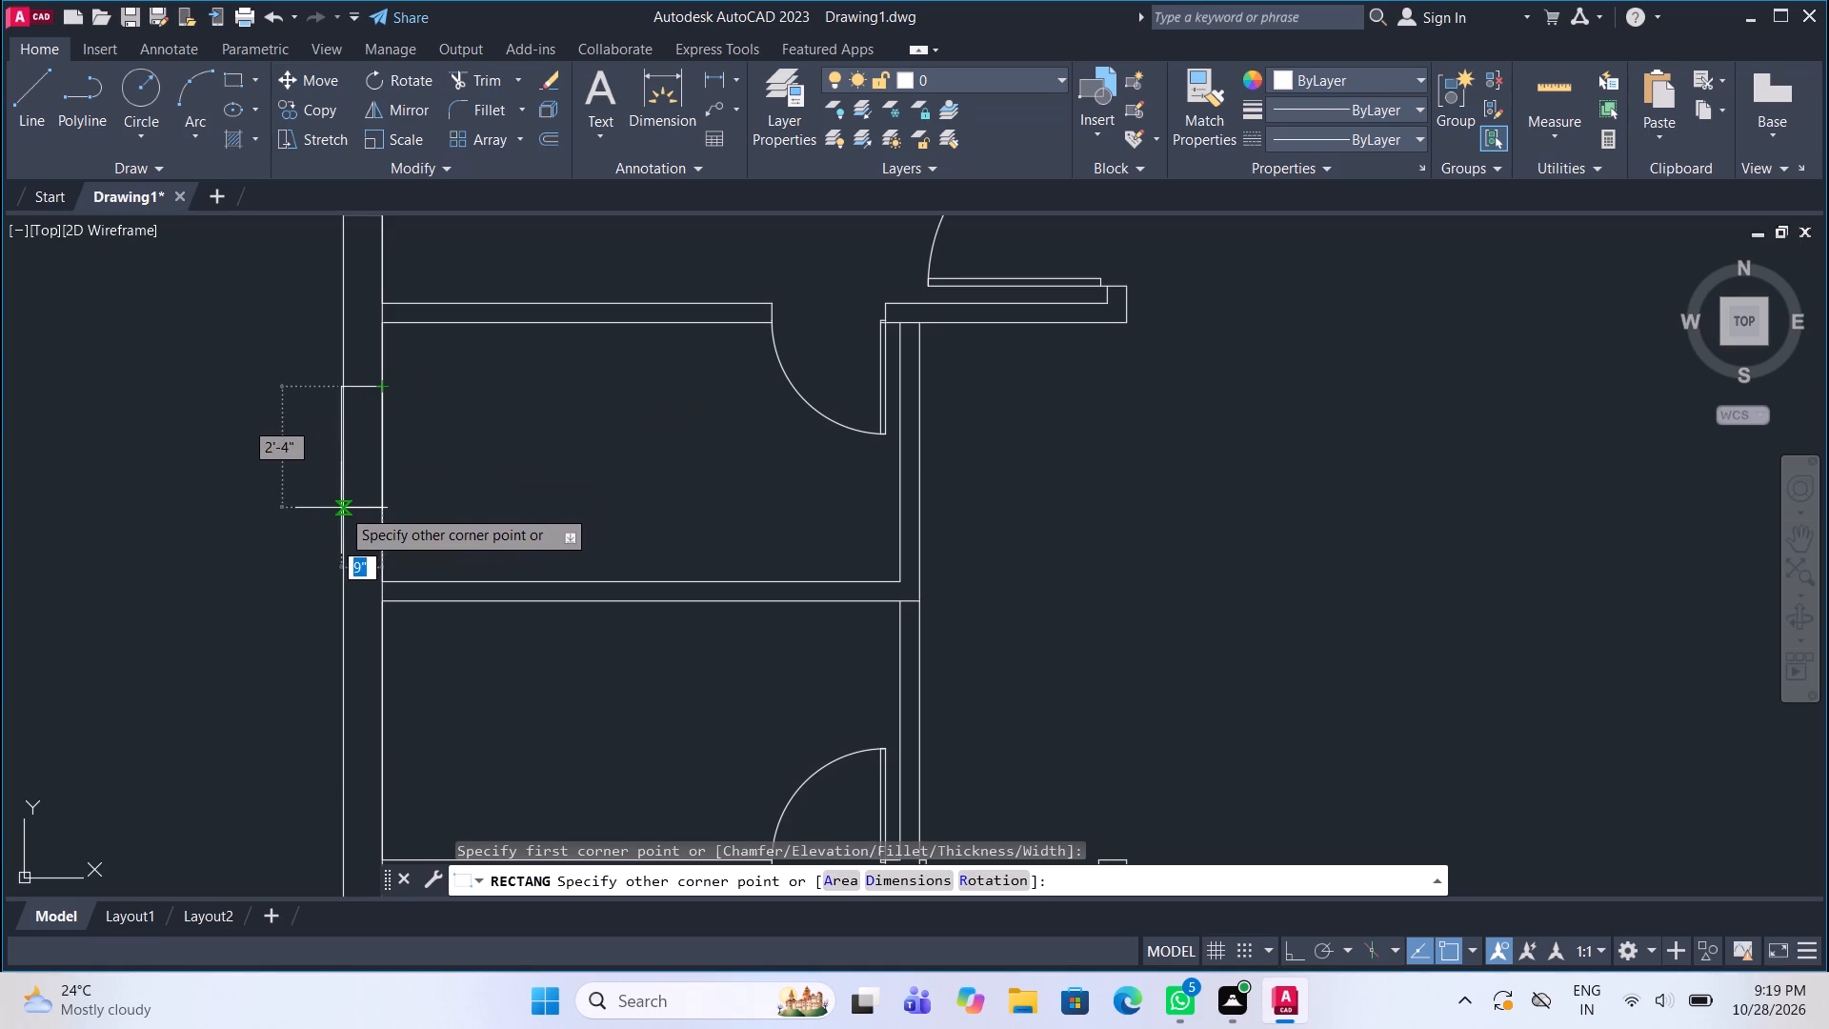
{"action": "left_click", "coordinate": [341, 508]}
{"action": "left_click", "coordinate": [27, 91]}
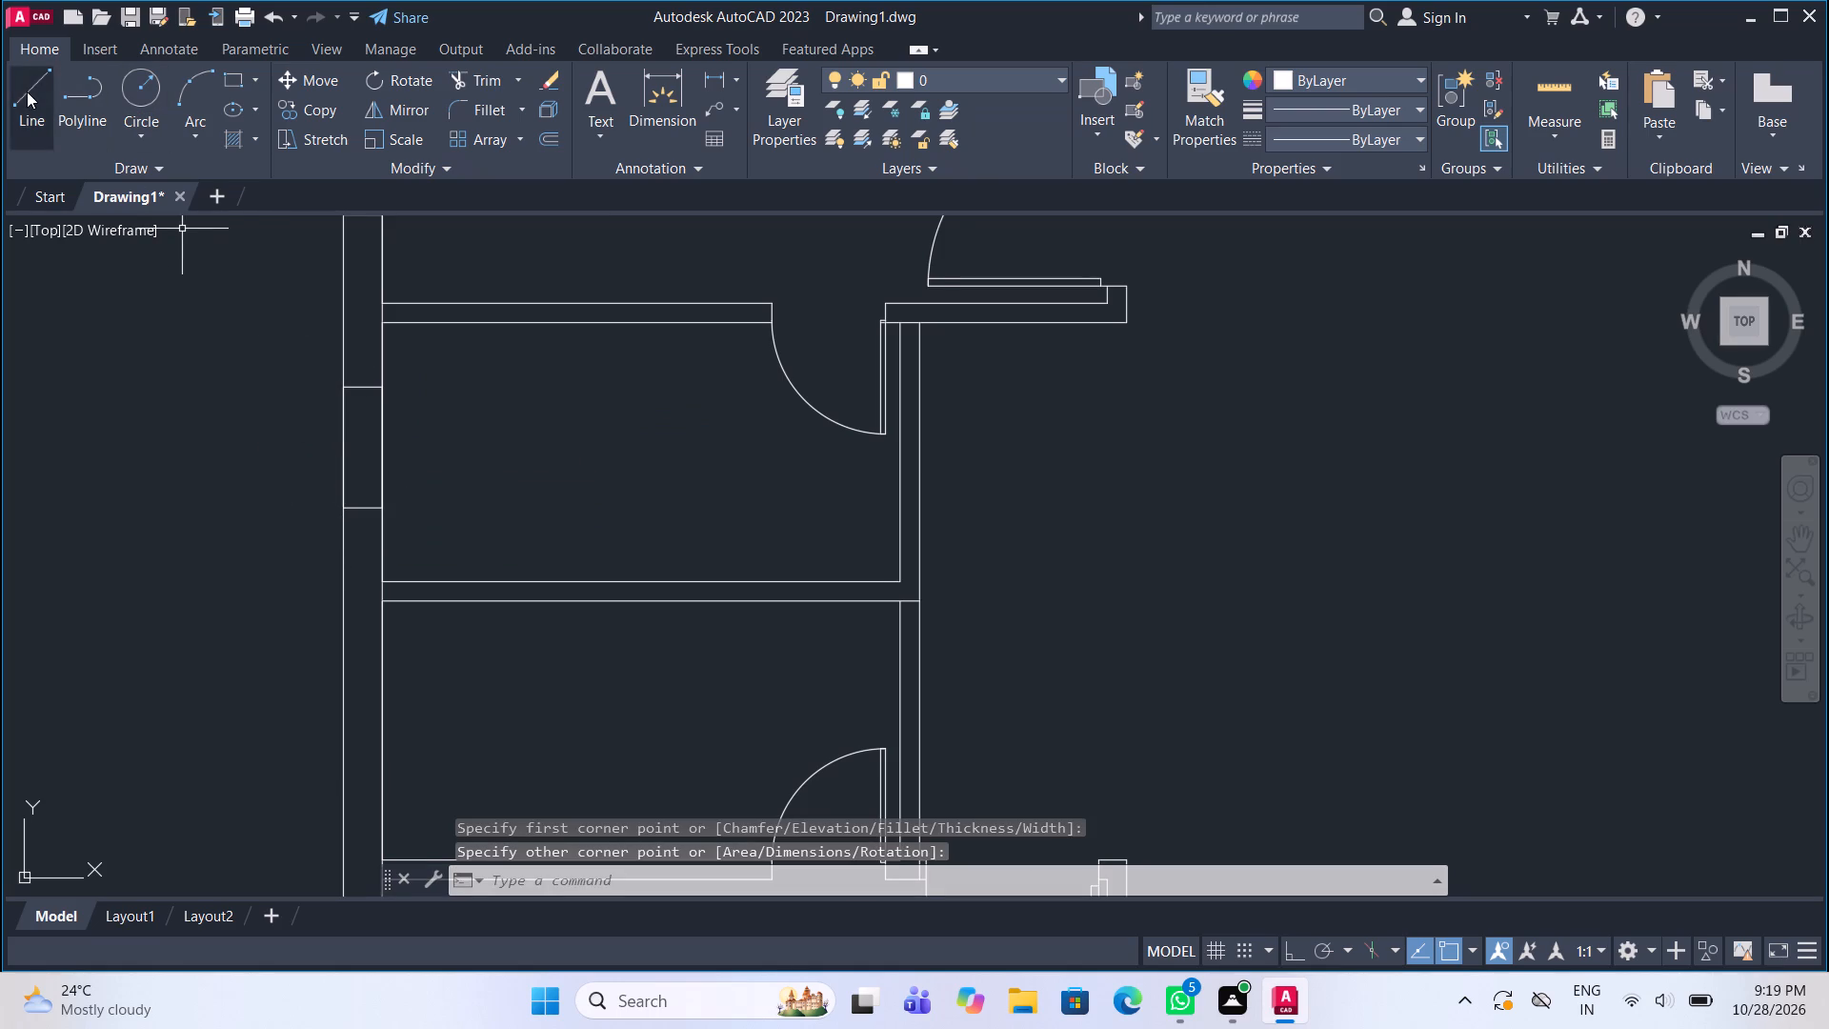
{"action": "left_click", "coordinate": [361, 512]}
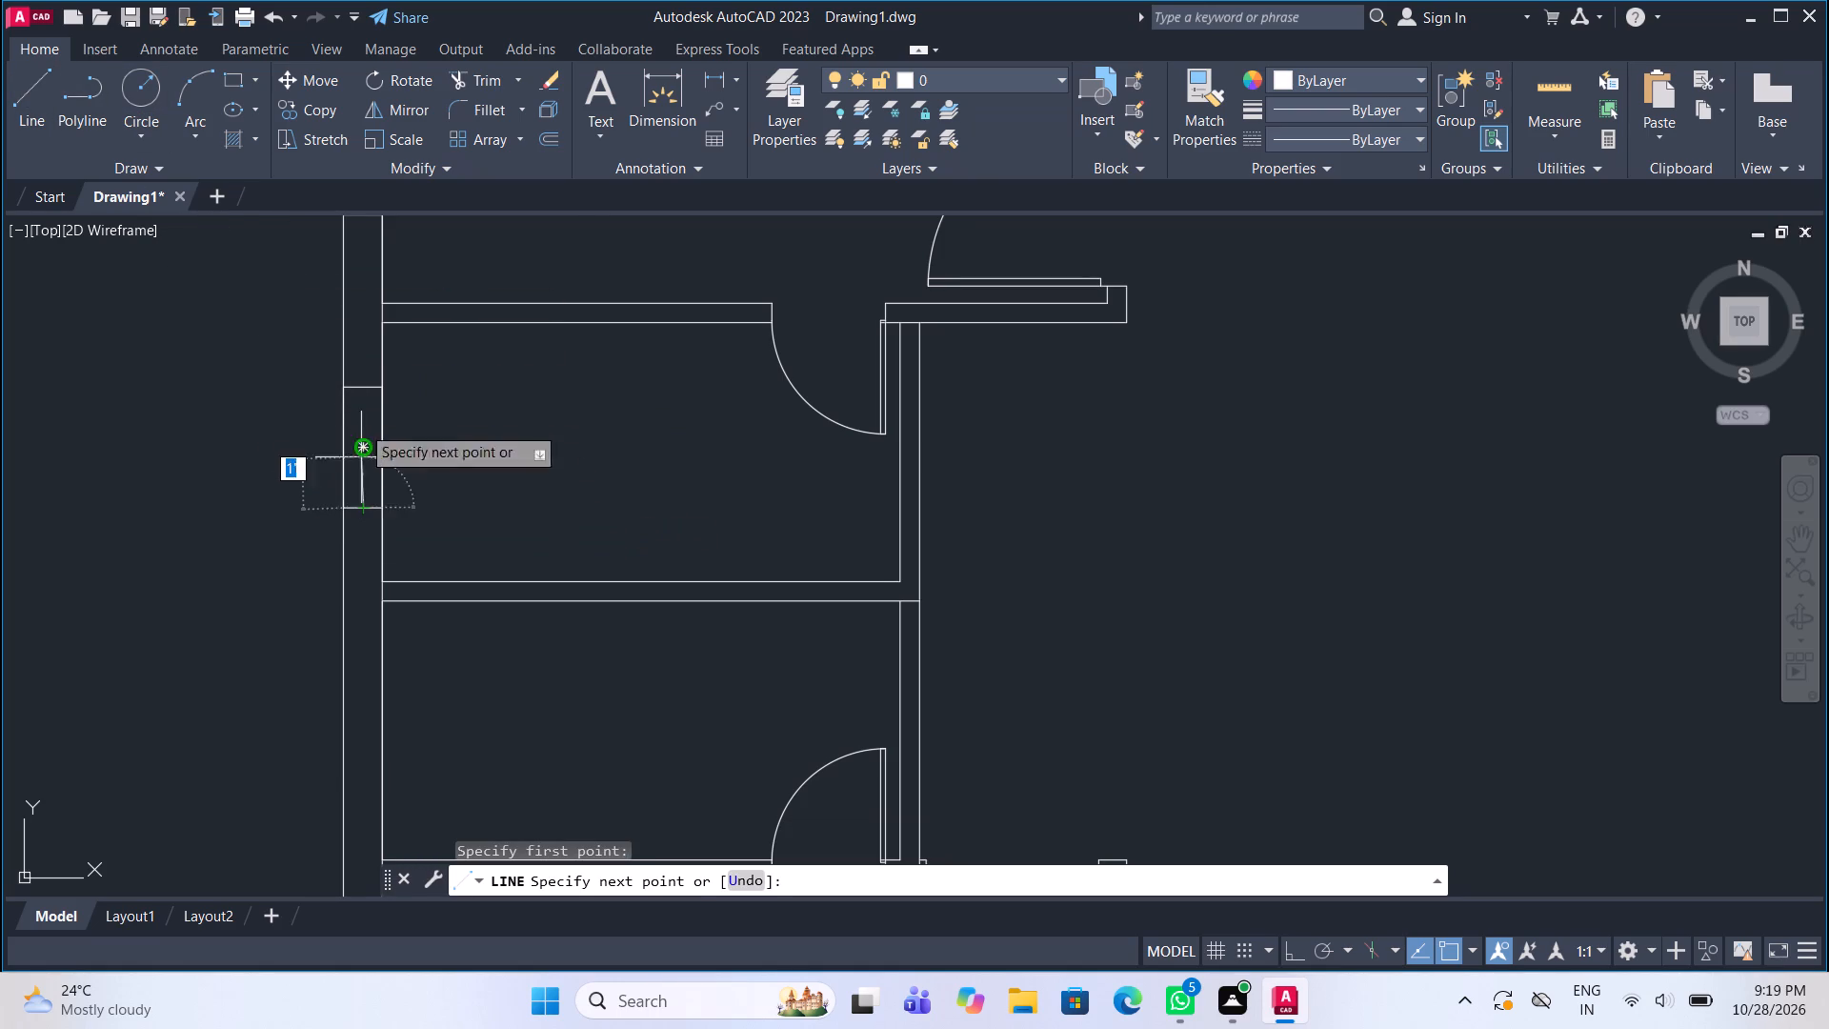
{"action": "left_click", "coordinate": [360, 395]}
{"action": "key", "text": "Escape"}
Copy the small window by its upper inner corner down the left outer wall to the lower small room.
{"action": "left_click", "coordinate": [323, 540]}
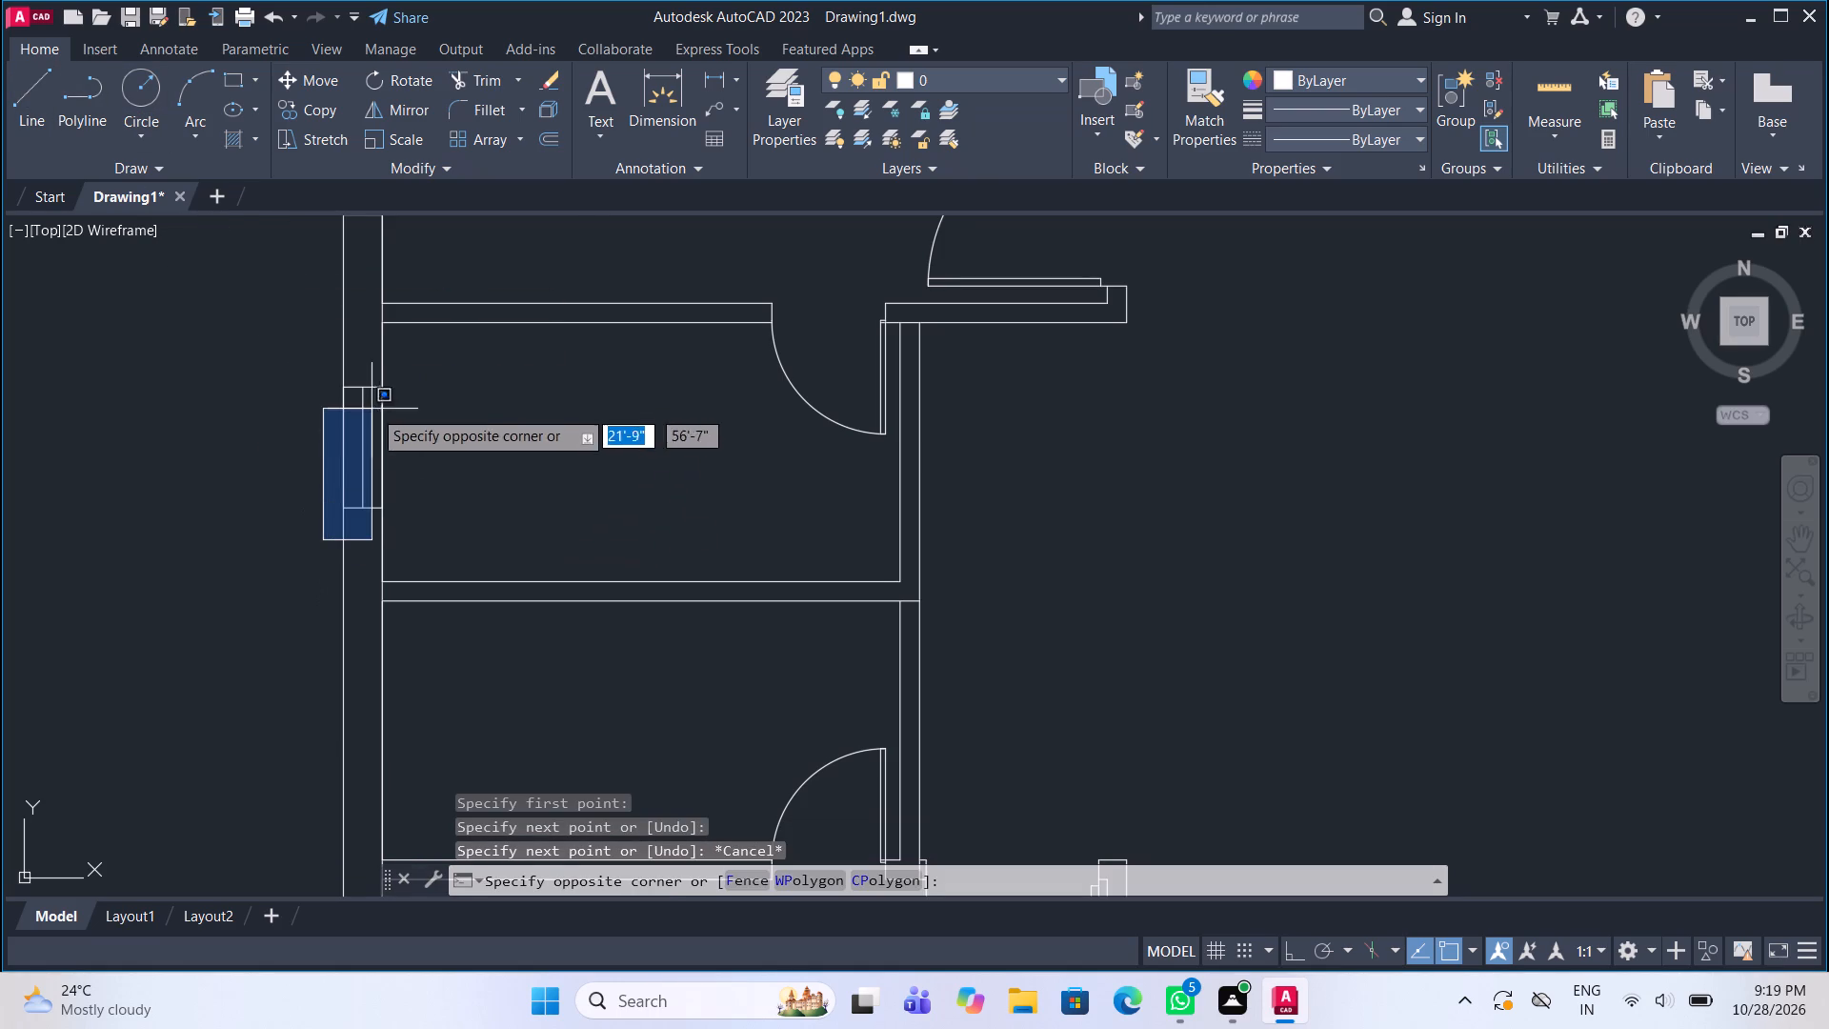
{"action": "left_click", "coordinate": [401, 373]}
{"action": "left_click", "coordinate": [312, 109]}
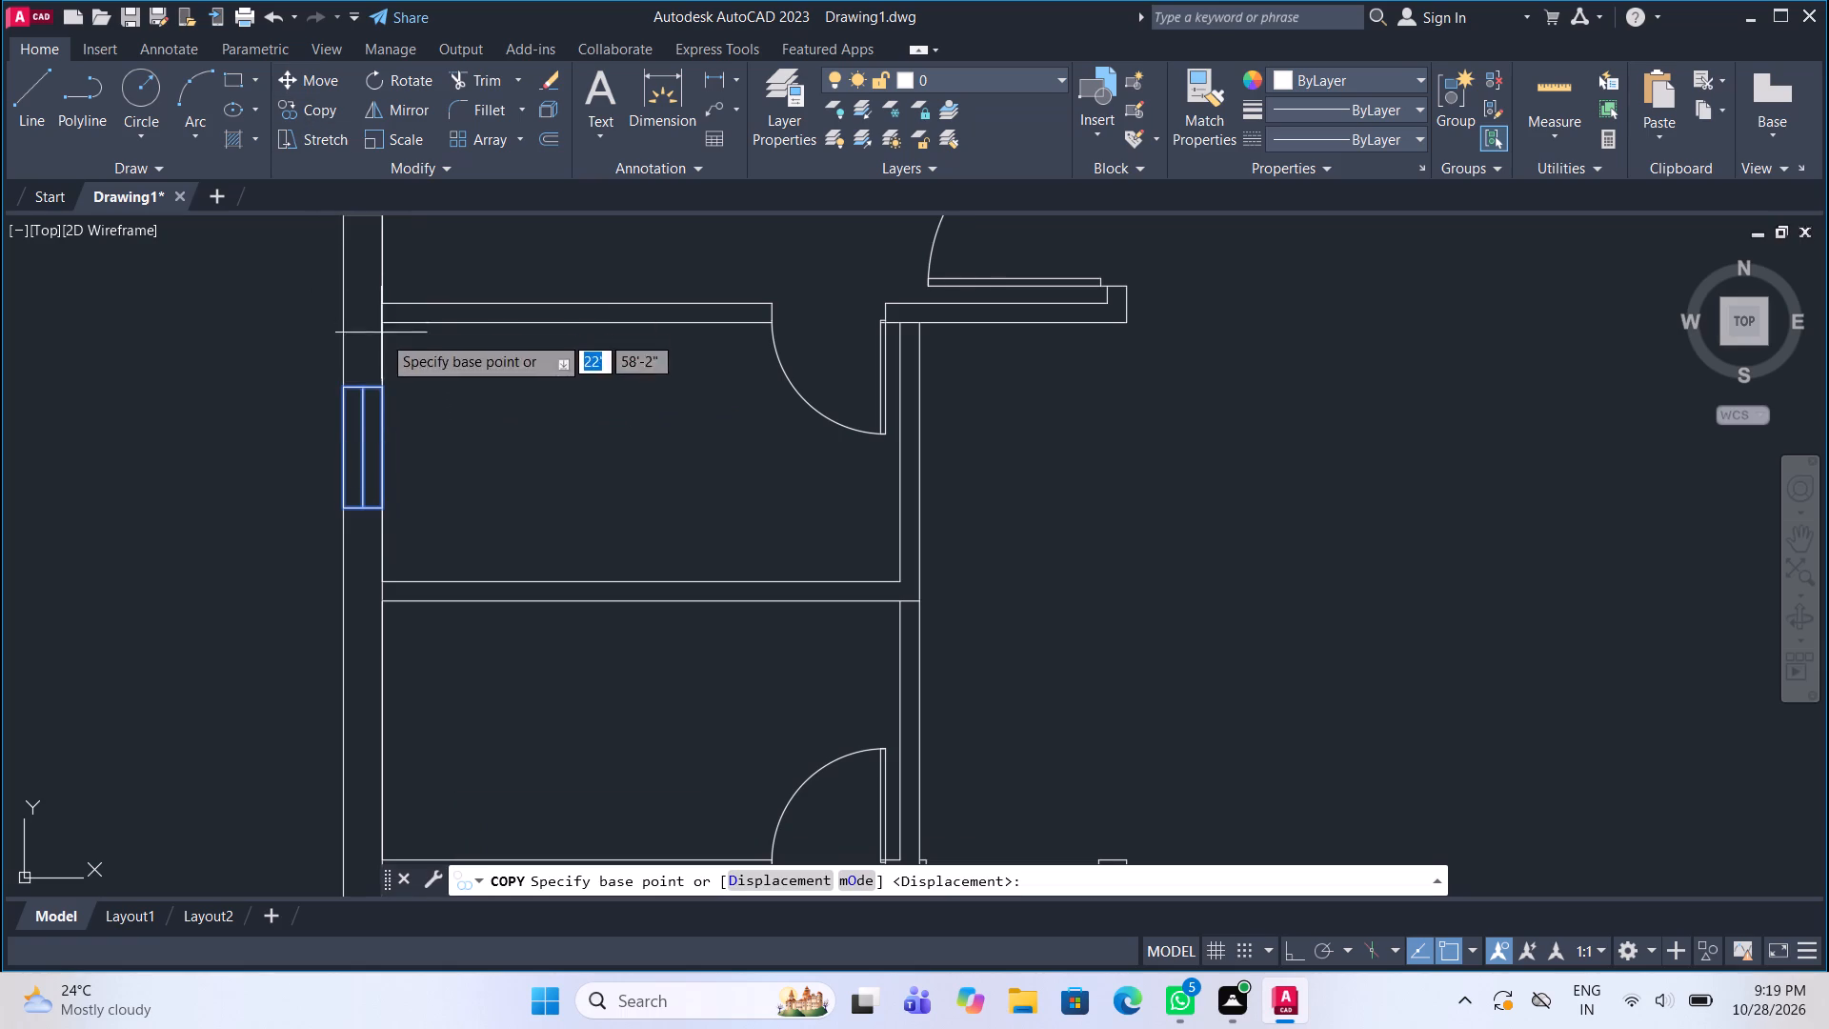
{"action": "left_click", "coordinate": [382, 385]}
{"action": "scroll", "coordinate": [407, 332], "scroll_direction": "down", "scroll_amount": 2}
{"action": "scroll", "coordinate": [401, 477], "scroll_direction": "up", "scroll_amount": 1}
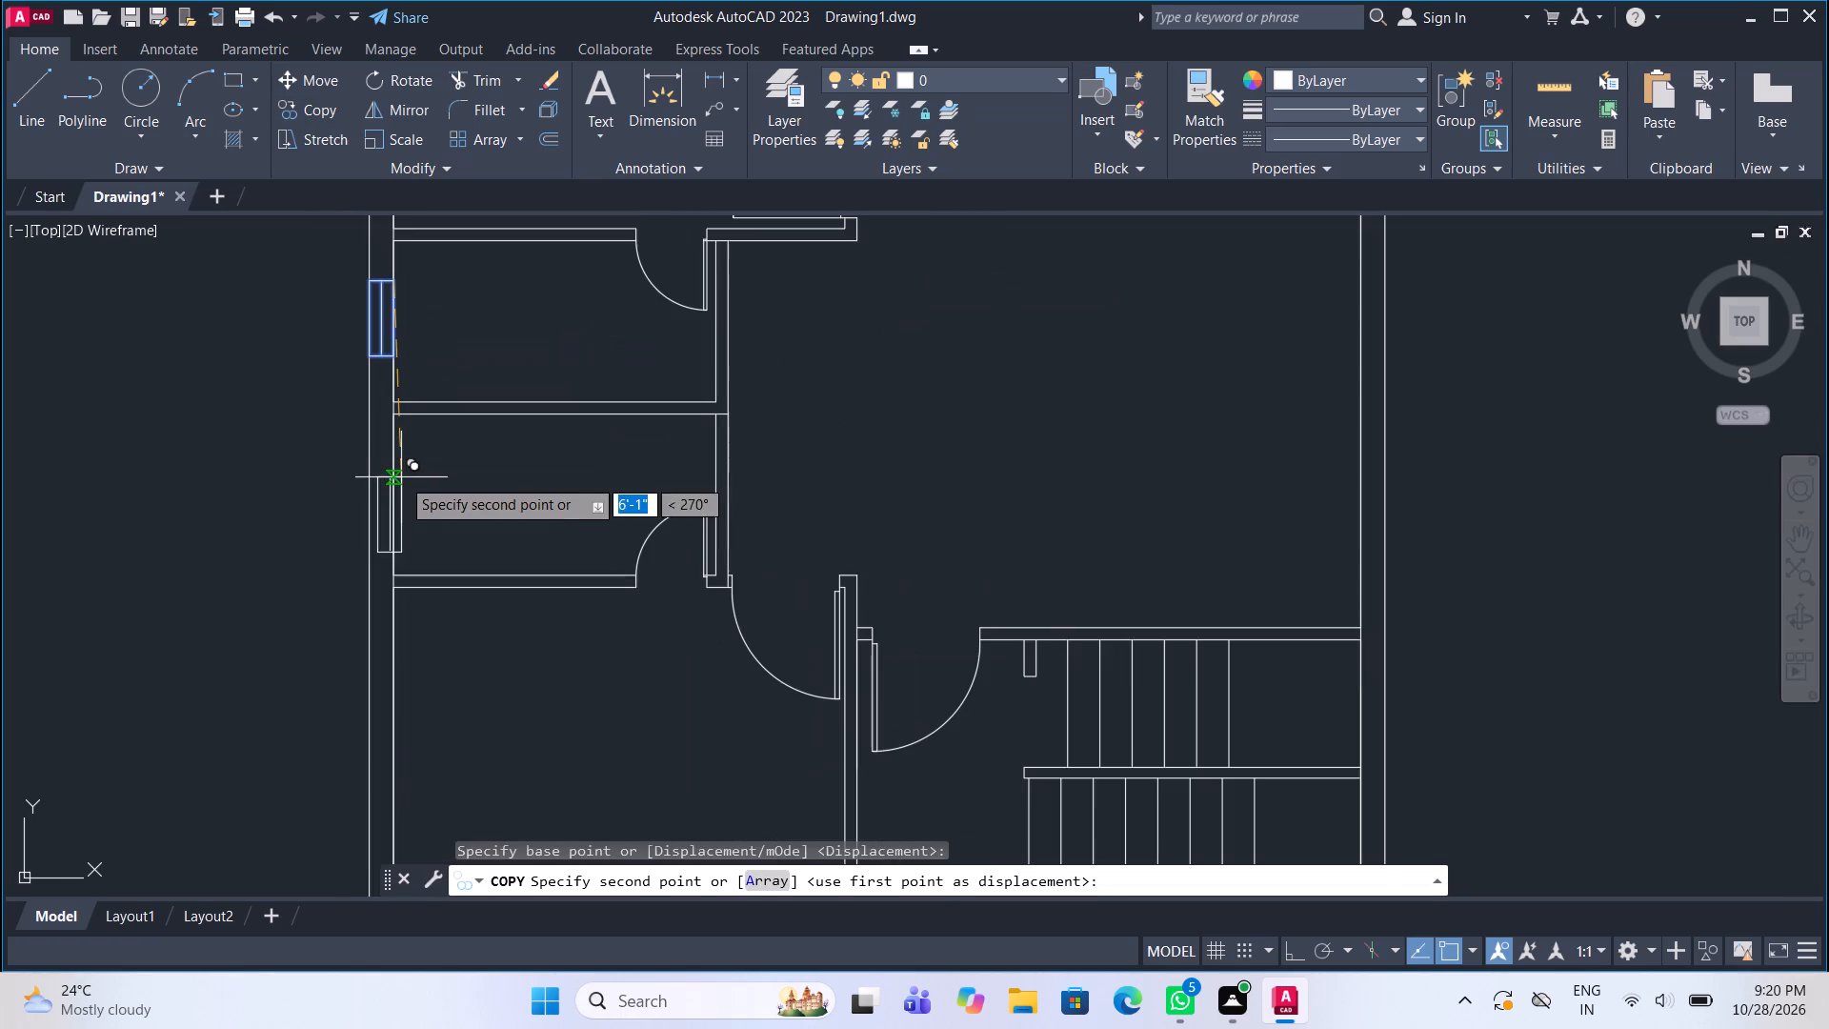
{"action": "left_click", "coordinate": [391, 468]}
{"action": "key", "text": "Escape"}
Copy the second large room's long window by its upper inner corner to the left outer wall of the room below the small rooms.
{"action": "middle_click_drag", "start_coordinate": [501, 429], "coordinate": [500, 411]}
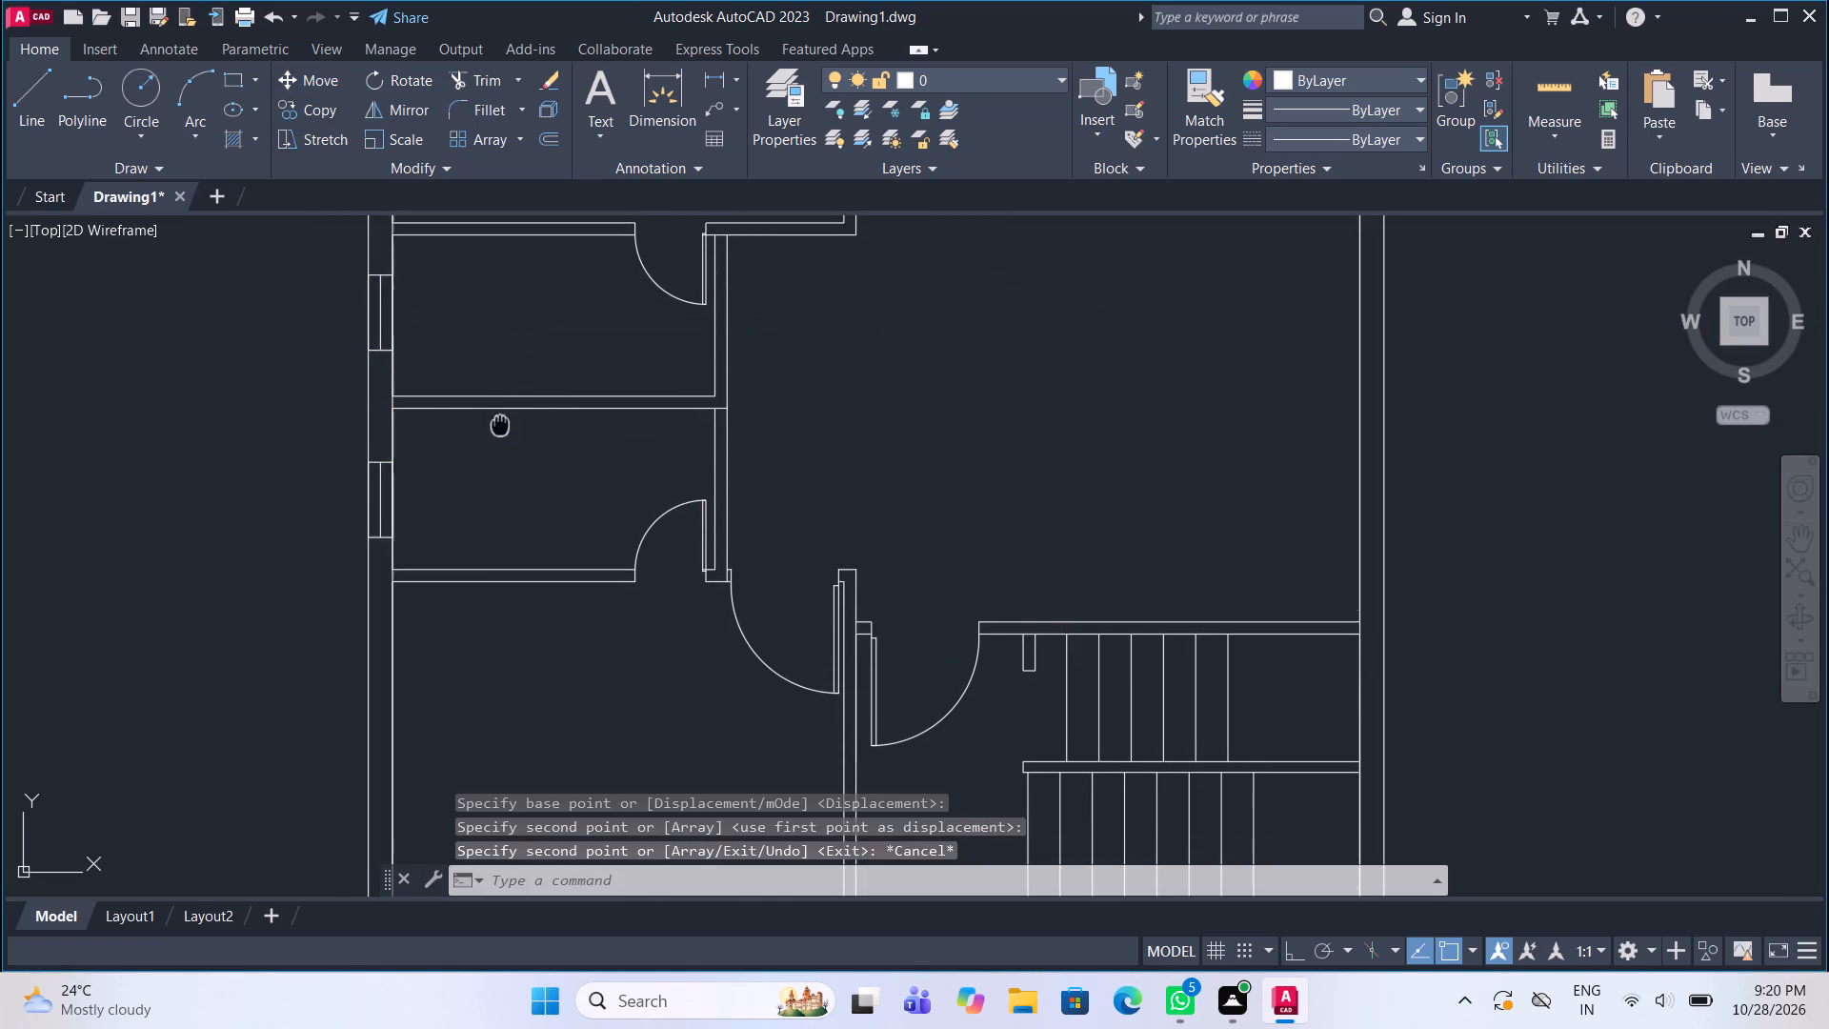
{"action": "middle_click_drag", "start_coordinate": [500, 411], "coordinate": [500, 342]}
{"action": "scroll", "coordinate": [499, 344], "scroll_direction": "down", "scroll_amount": 4}
{"action": "scroll", "coordinate": [485, 256], "scroll_direction": "up", "scroll_amount": 4}
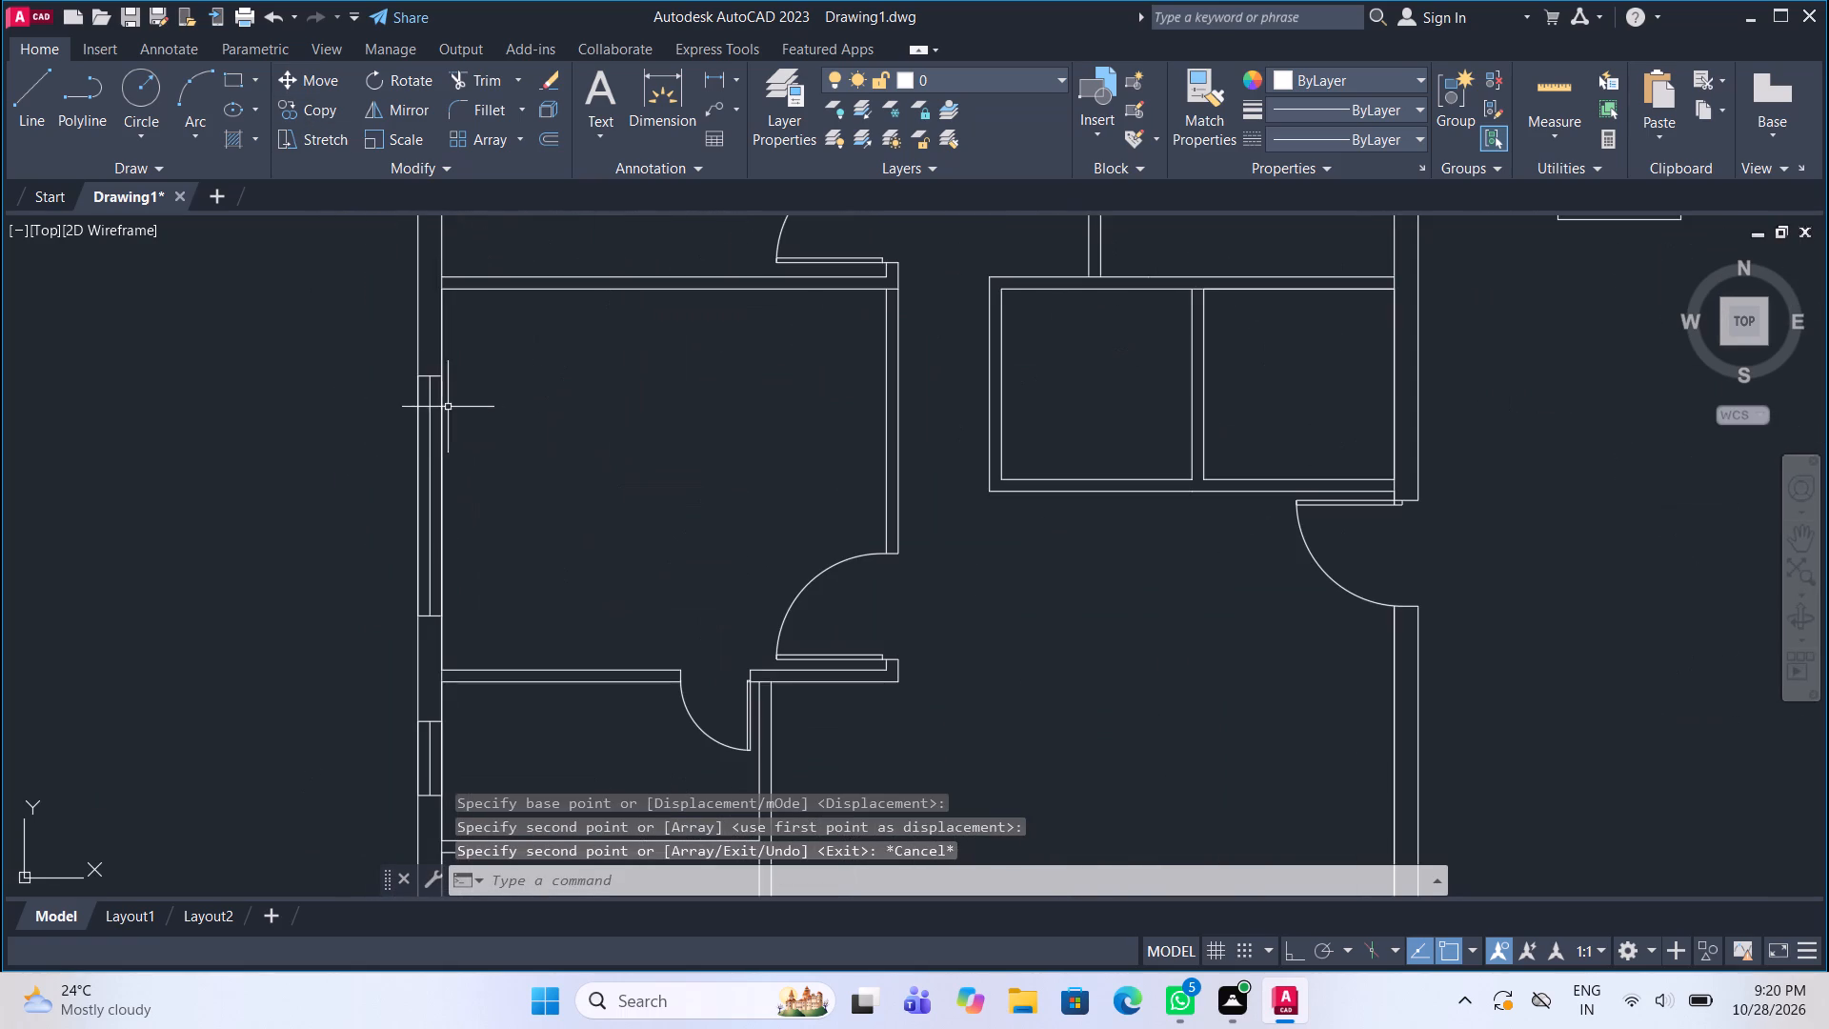
{"action": "left_click", "coordinate": [398, 346]}
{"action": "left_click", "coordinate": [471, 625]}
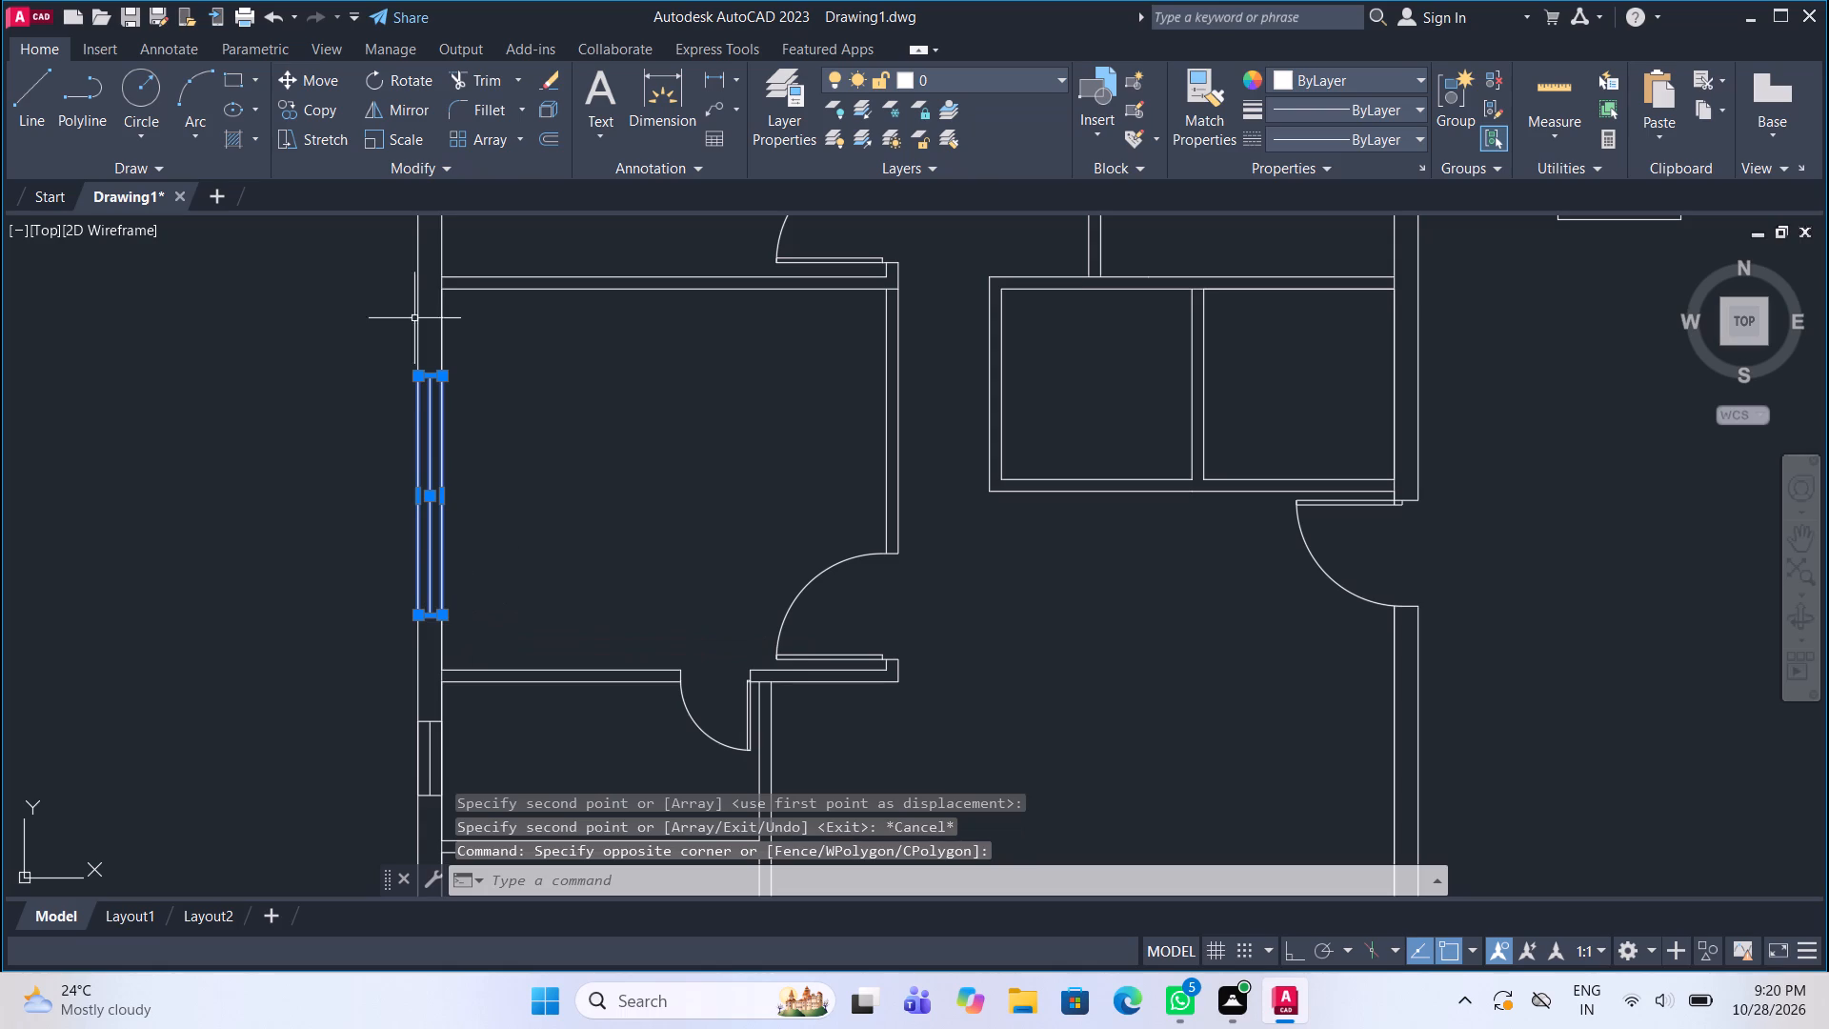
{"action": "left_click", "coordinate": [329, 113]}
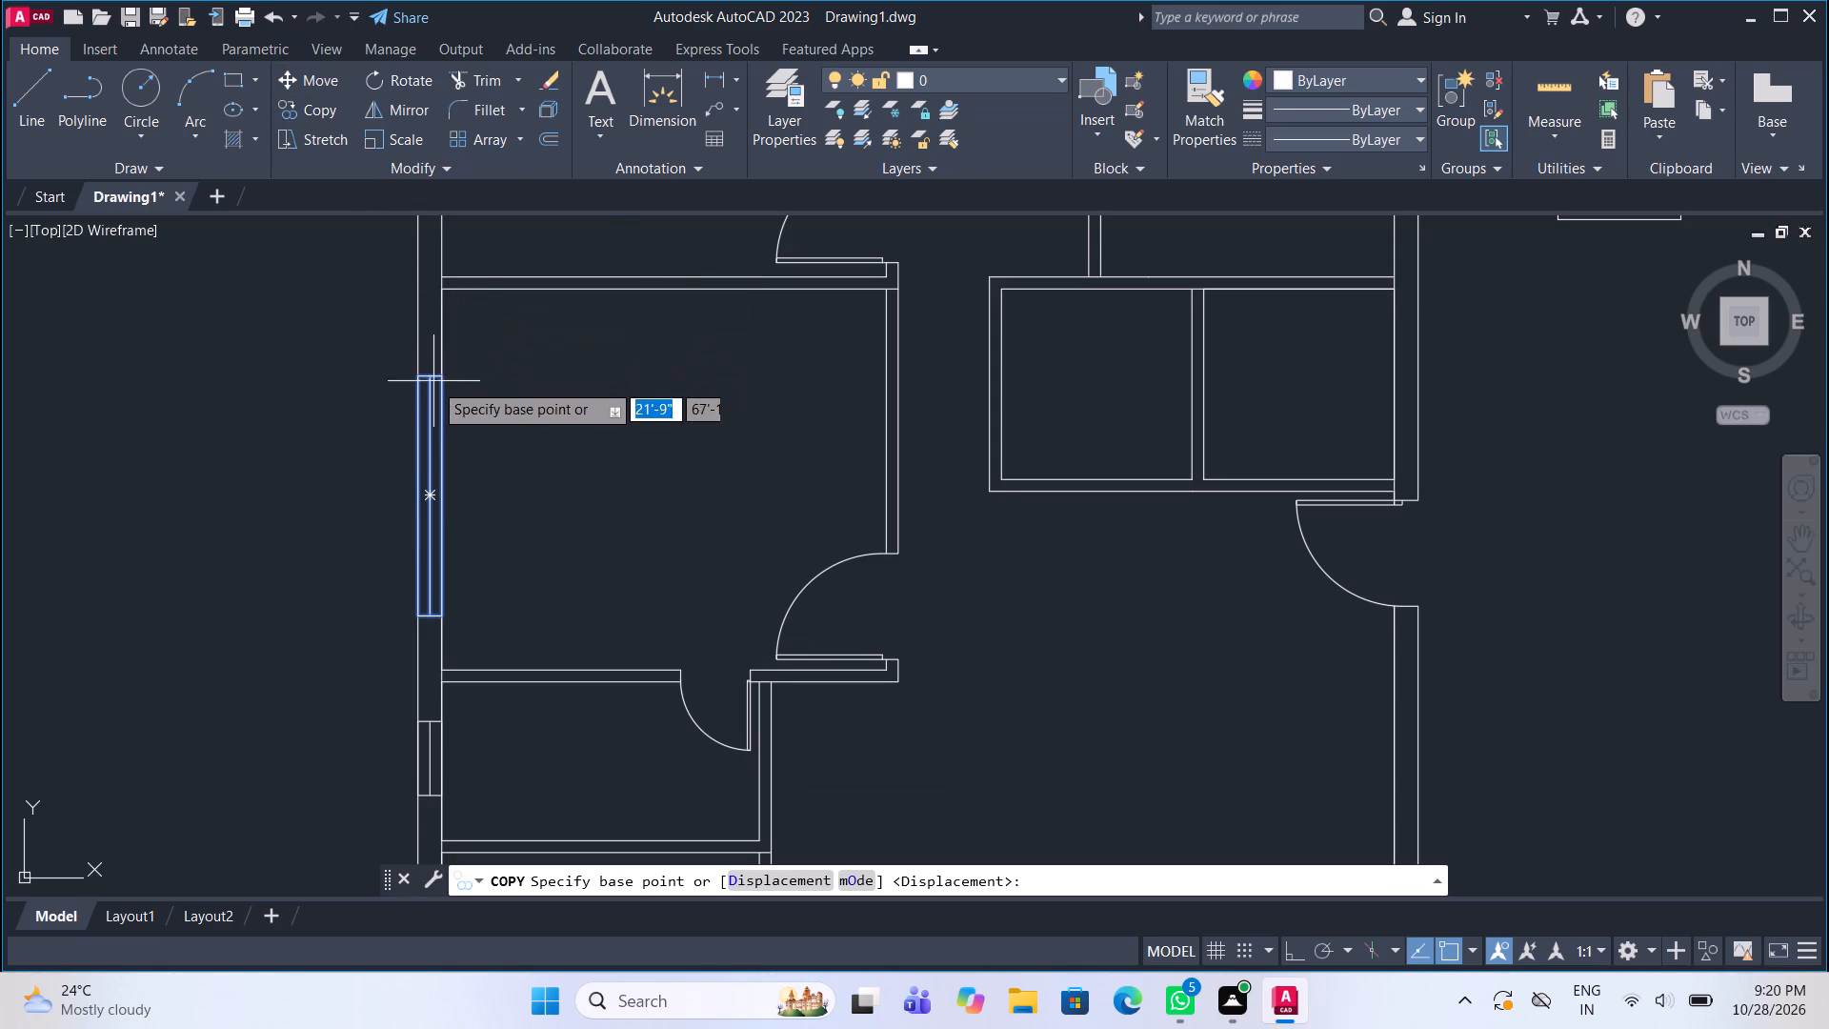
{"action": "left_click", "coordinate": [445, 374]}
{"action": "scroll", "coordinate": [491, 304], "scroll_direction": "down", "scroll_amount": 4}
{"action": "scroll", "coordinate": [470, 455], "scroll_direction": "up", "scroll_amount": 3}
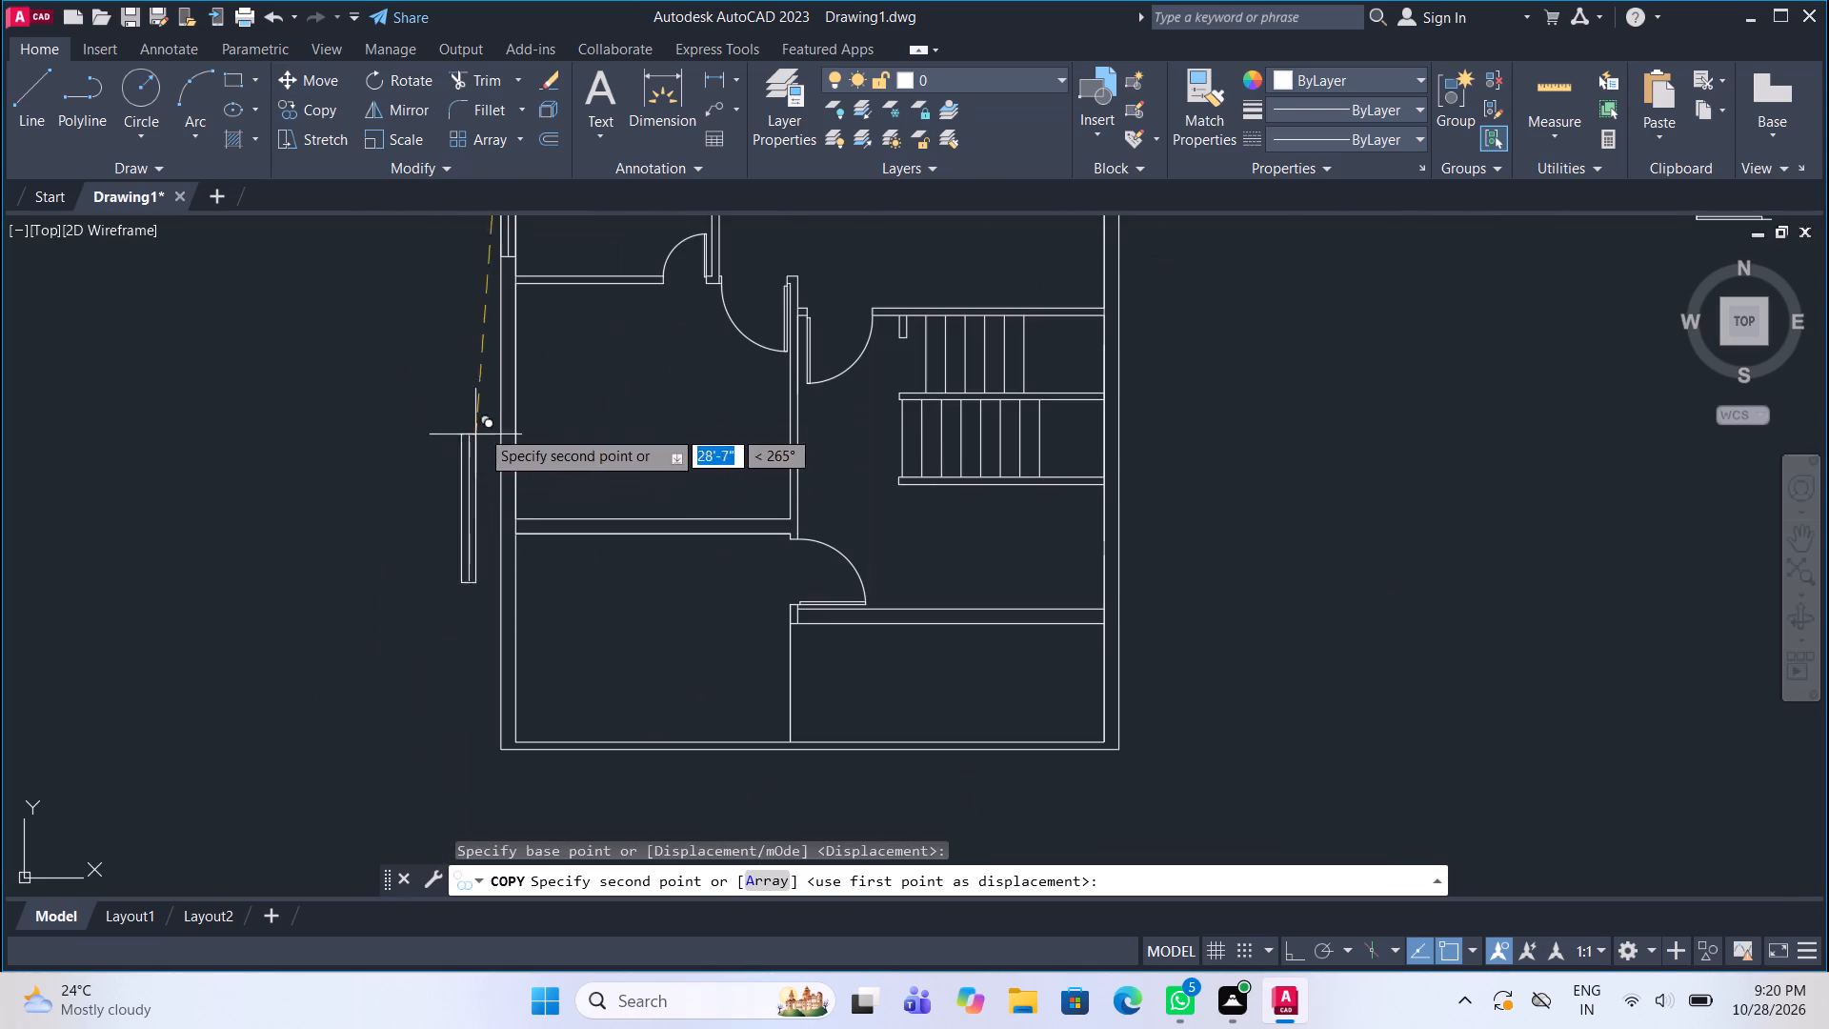
{"action": "scroll", "coordinate": [513, 346], "scroll_direction": "up", "scroll_amount": 1}
{"action": "double_click", "coordinate": [517, 333]}
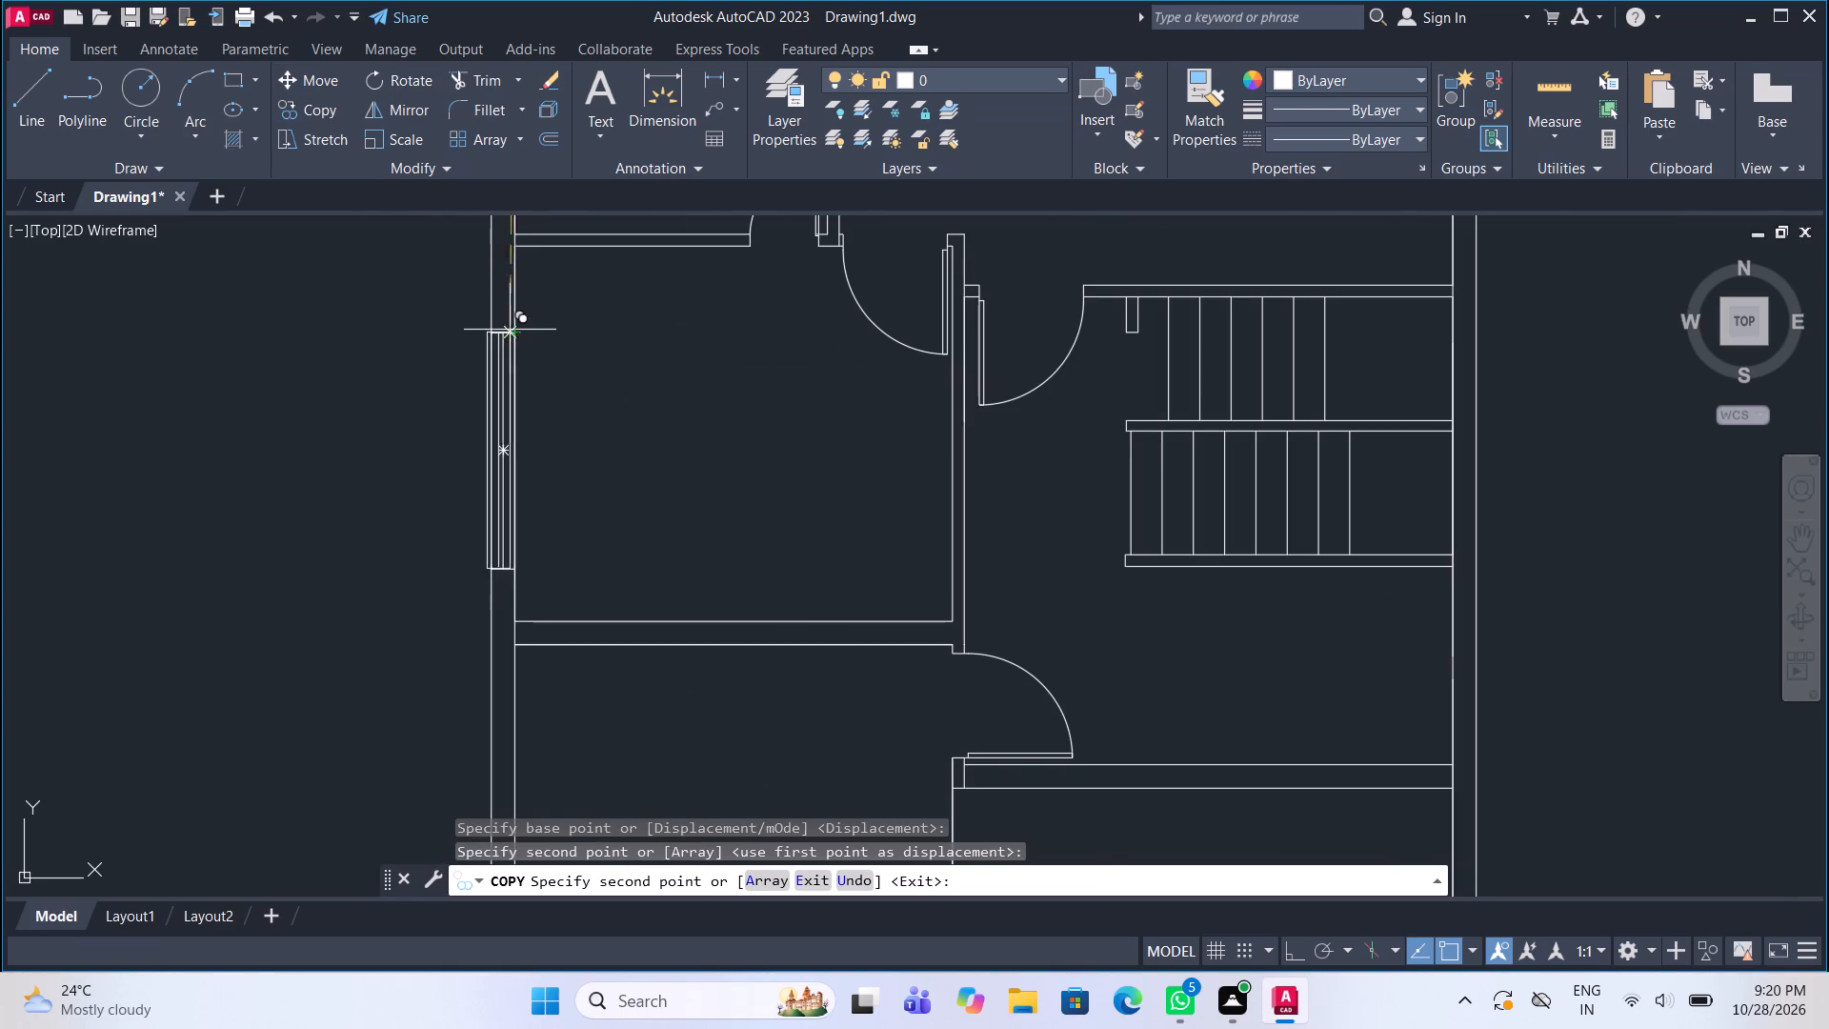
{"action": "scroll", "coordinate": [469, 324], "scroll_direction": "down", "scroll_amount": 2}
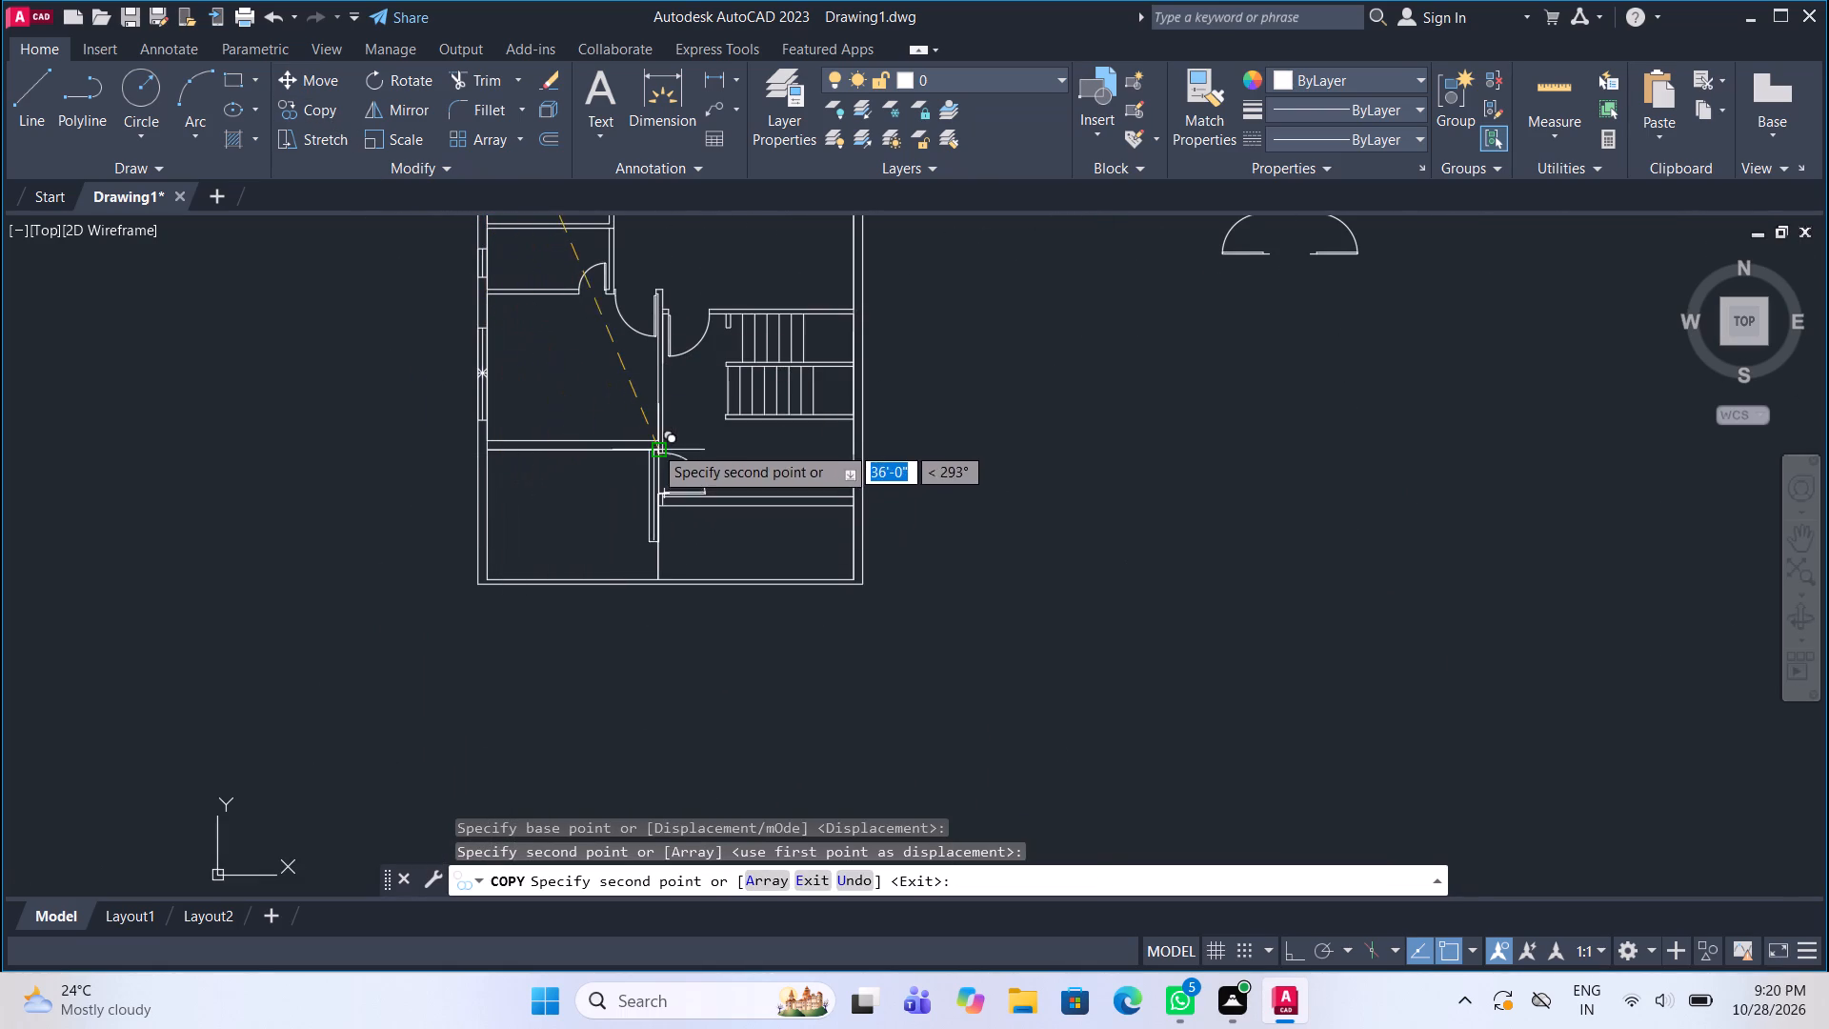
{"action": "key", "text": "Escape"}
Trim away the inner left and inner bottom wall lines of the bottom-left space.
{"action": "scroll", "coordinate": [563, 440], "scroll_direction": "down", "scroll_amount": 2}
{"action": "scroll", "coordinate": [545, 483], "scroll_direction": "up", "scroll_amount": 3}
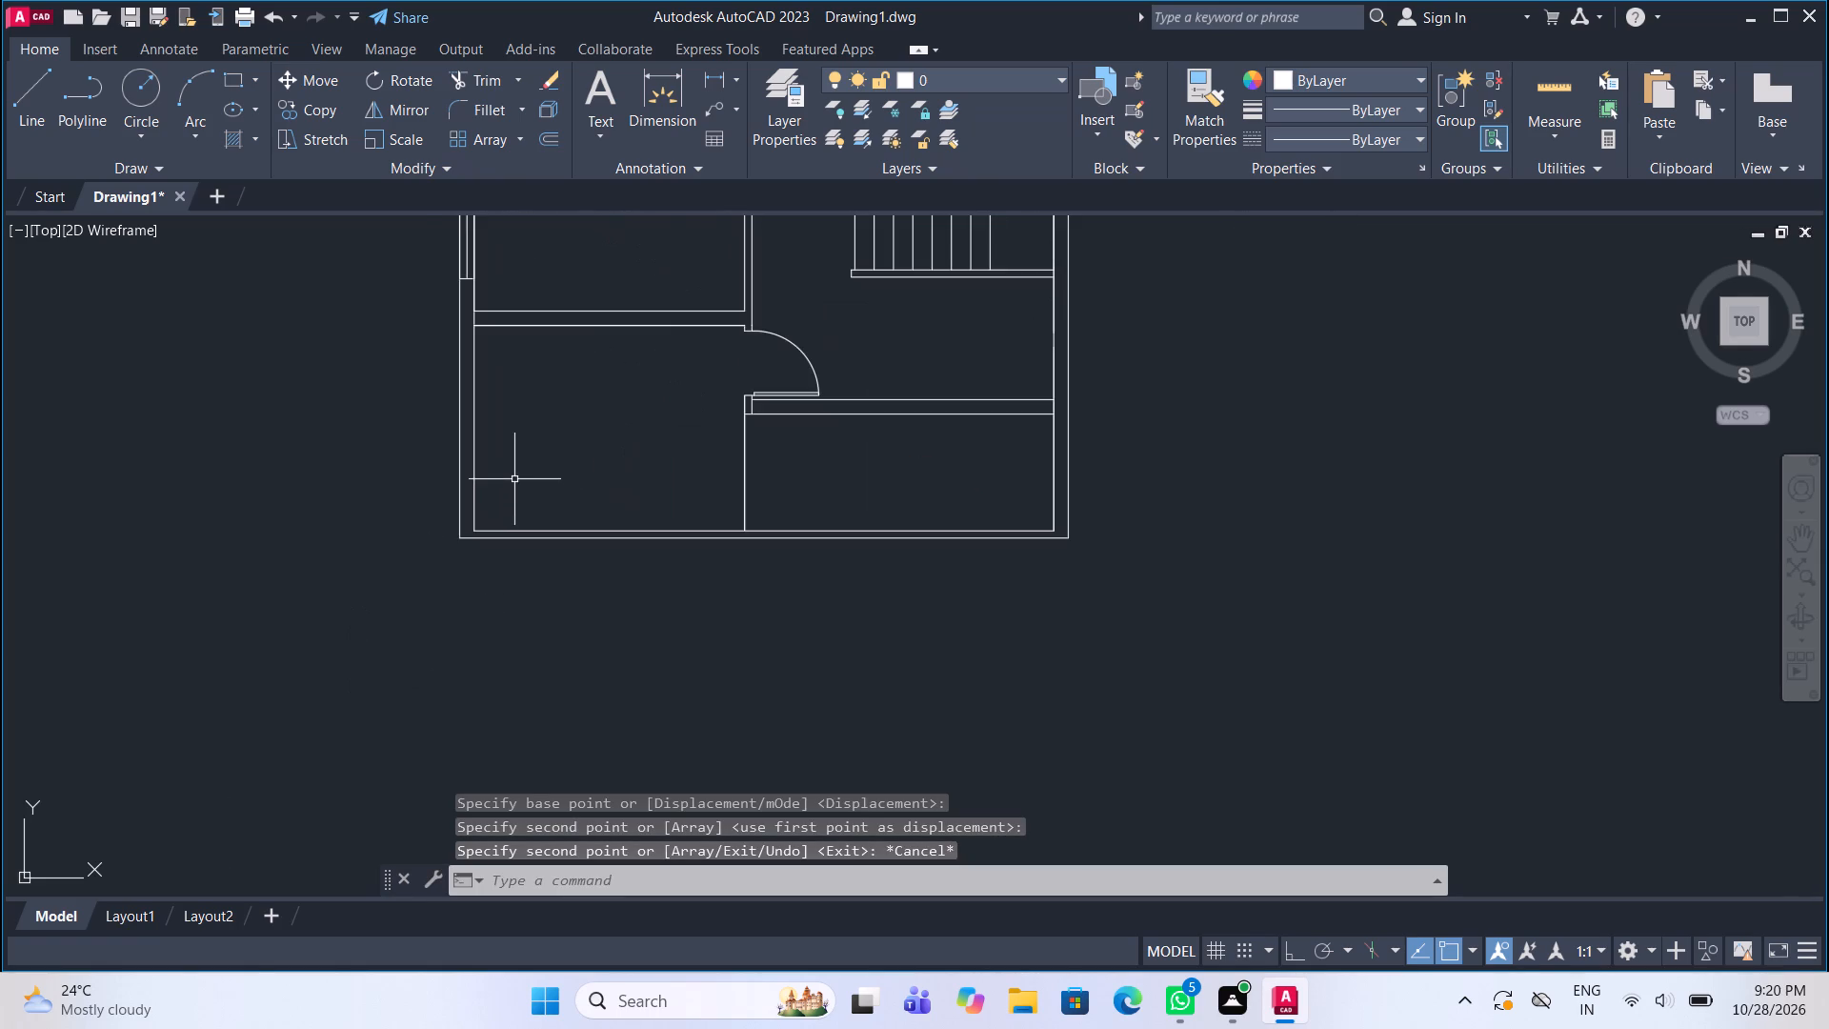
{"action": "scroll", "coordinate": [513, 478], "scroll_direction": "up", "scroll_amount": 1}
{"action": "middle_click_drag", "start_coordinate": [513, 475], "coordinate": [500, 528]}
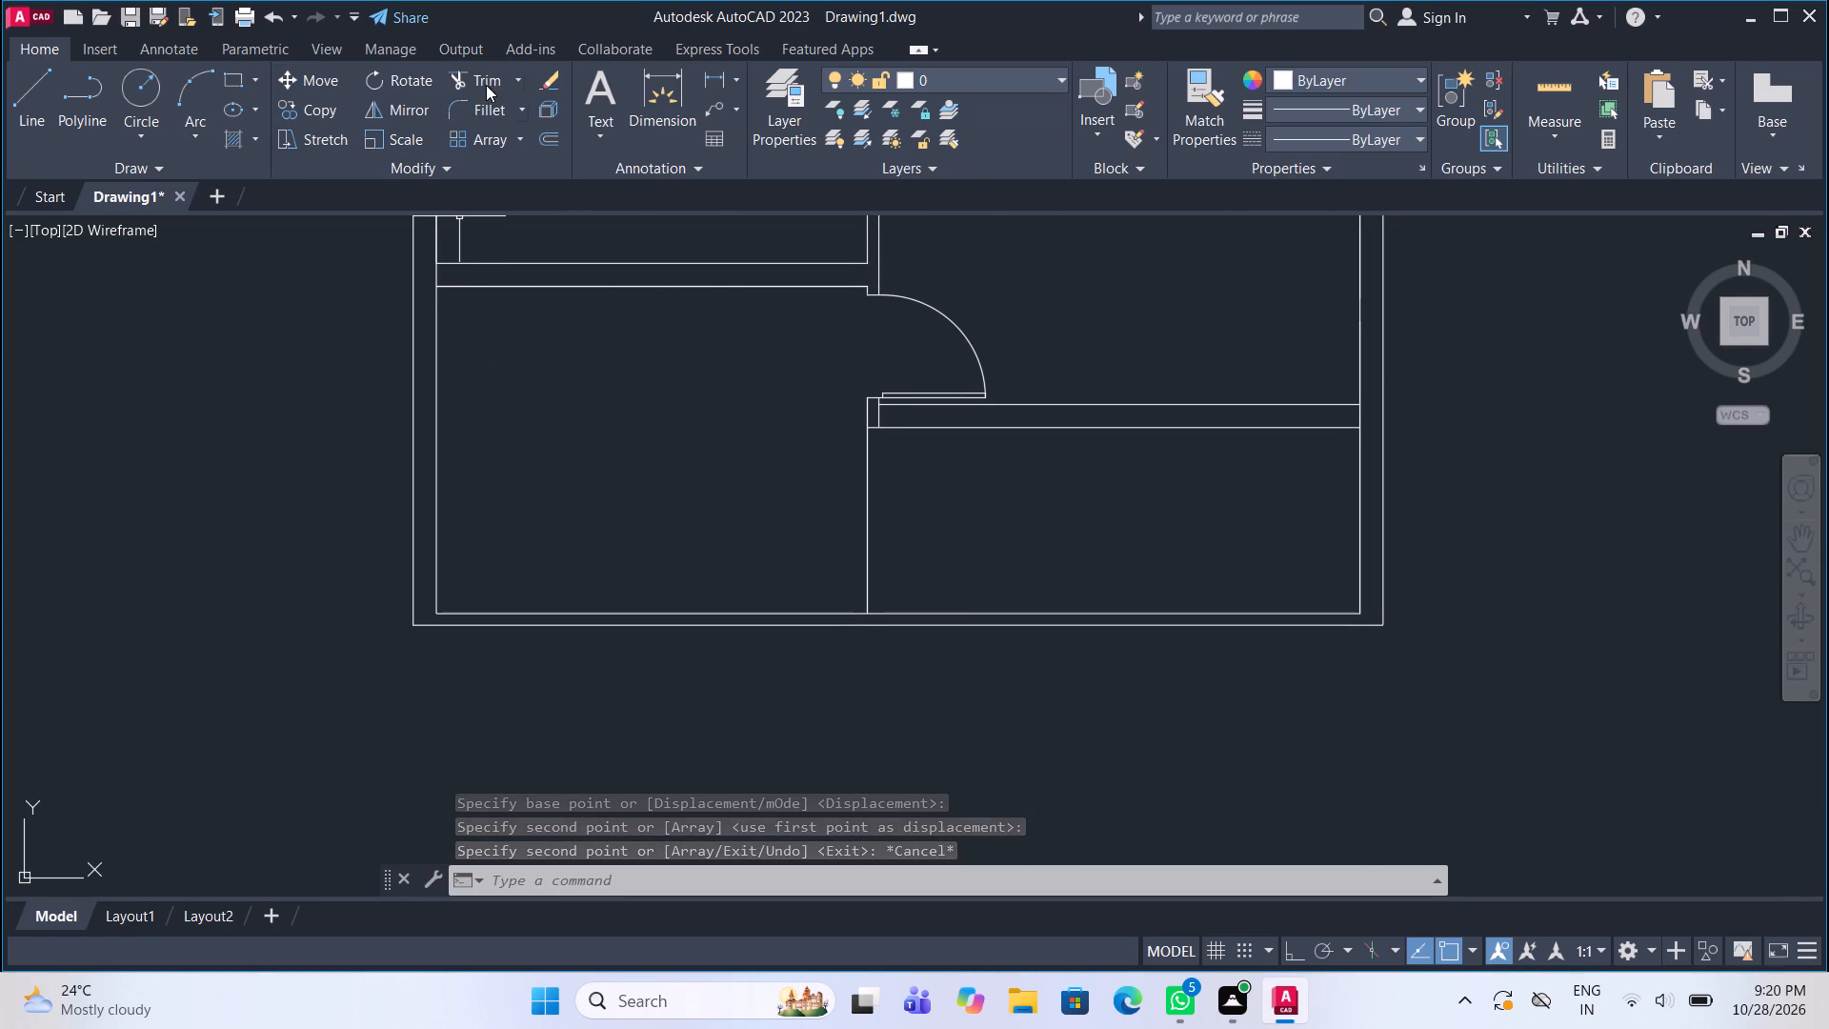
{"action": "left_click", "coordinate": [491, 91]}
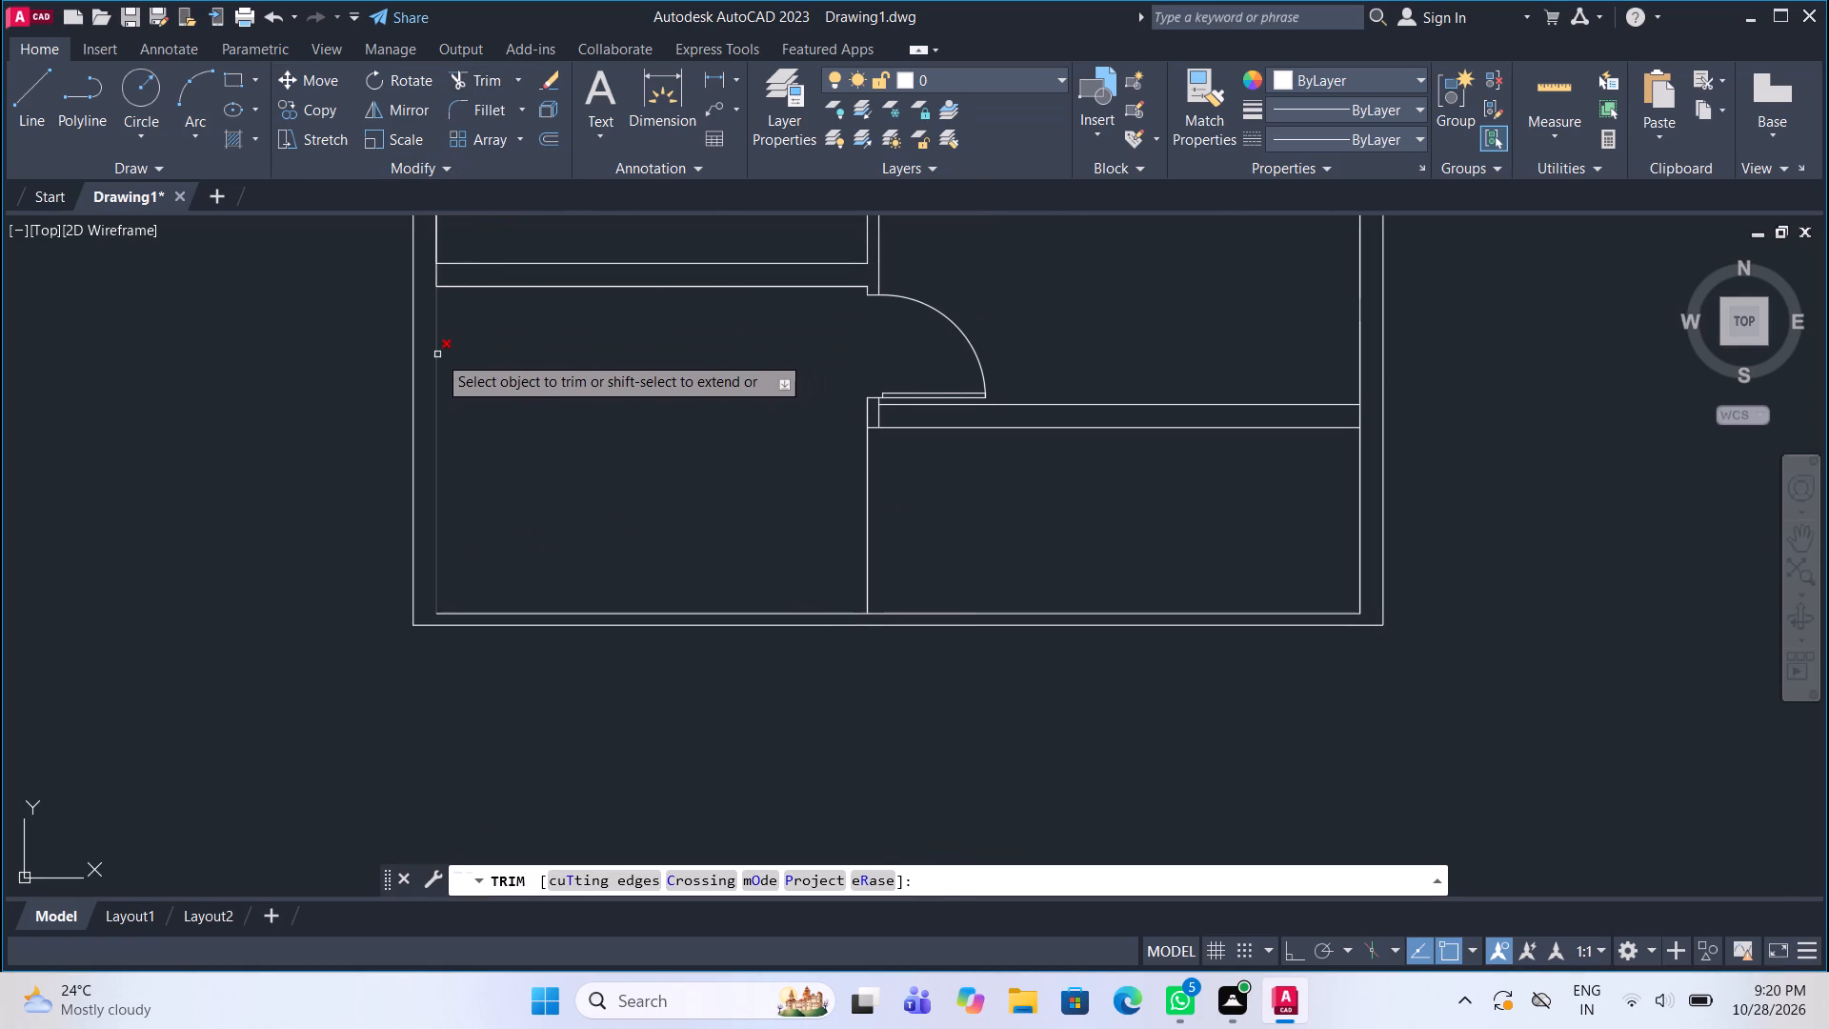
{"action": "left_click", "coordinate": [437, 353]}
{"action": "double_click", "coordinate": [672, 611]}
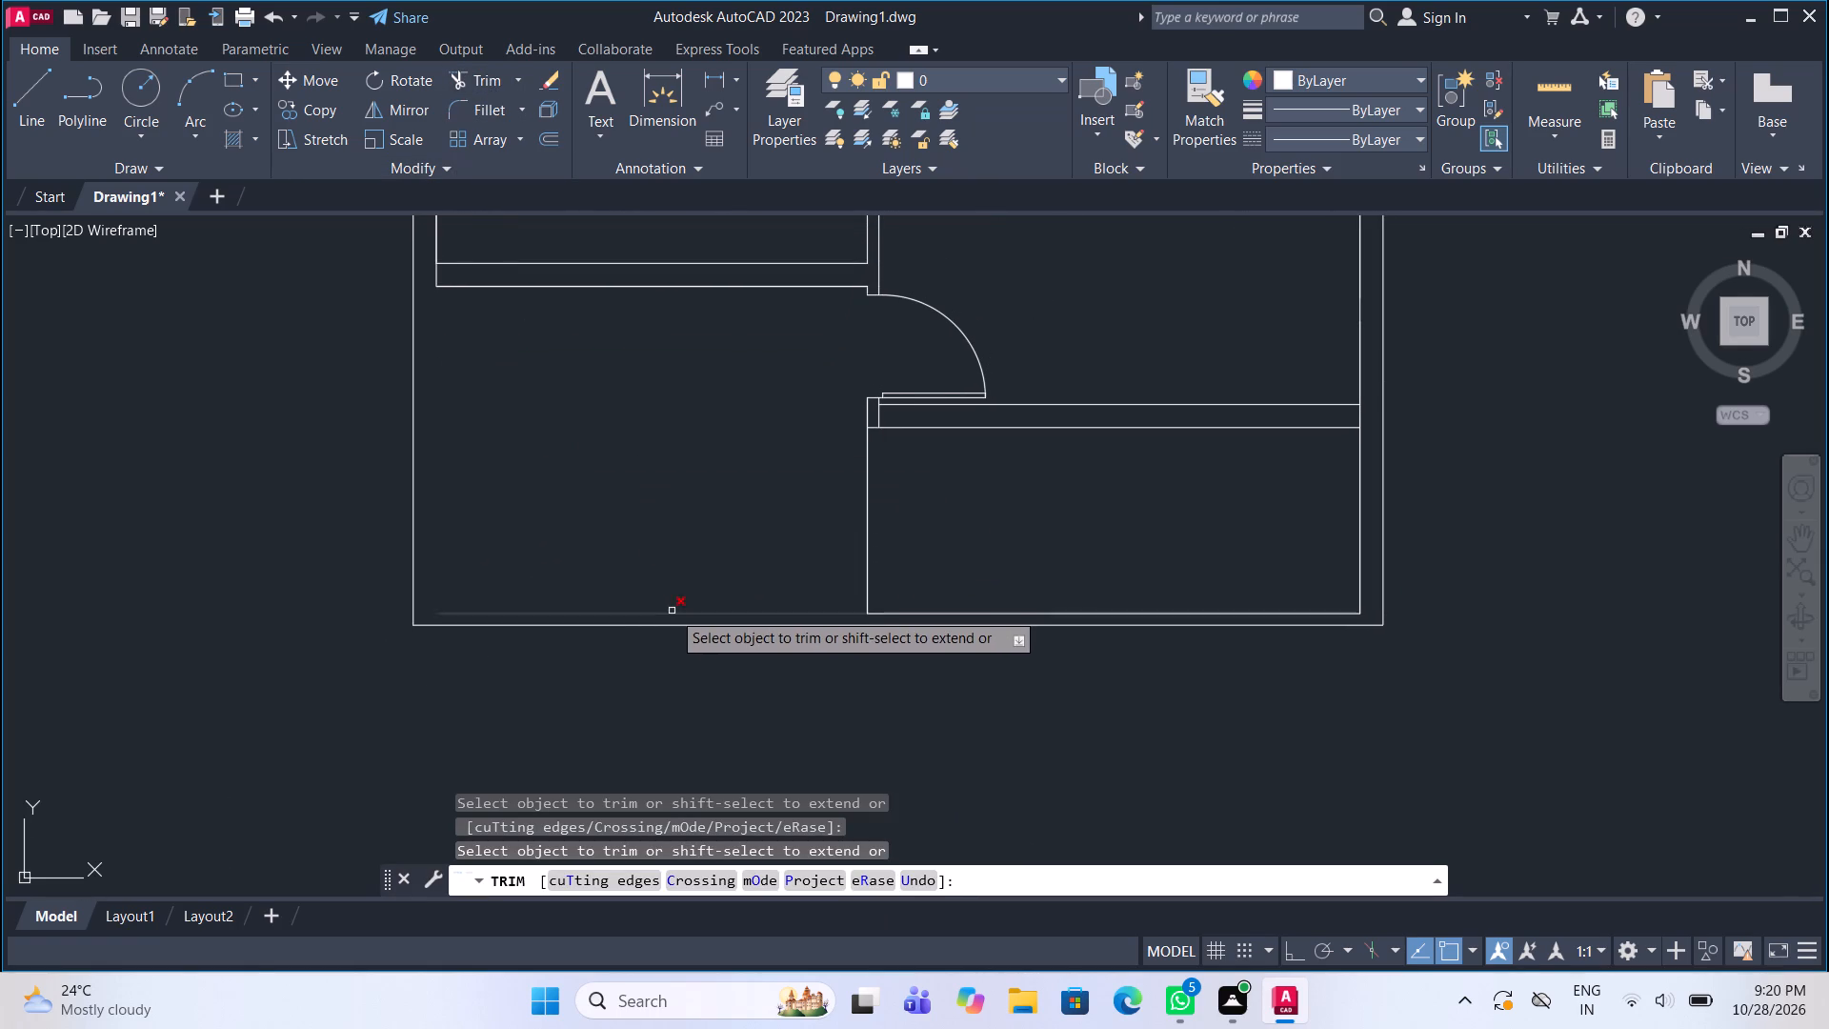
{"action": "scroll", "coordinate": [547, 555], "scroll_direction": "down", "scroll_amount": 1}
{"action": "middle_click_drag", "start_coordinate": [903, 638], "coordinate": [845, 623]}
{"action": "middle_click_drag", "start_coordinate": [595, 598], "coordinate": [635, 608]}
{"action": "key", "text": "Escape"}
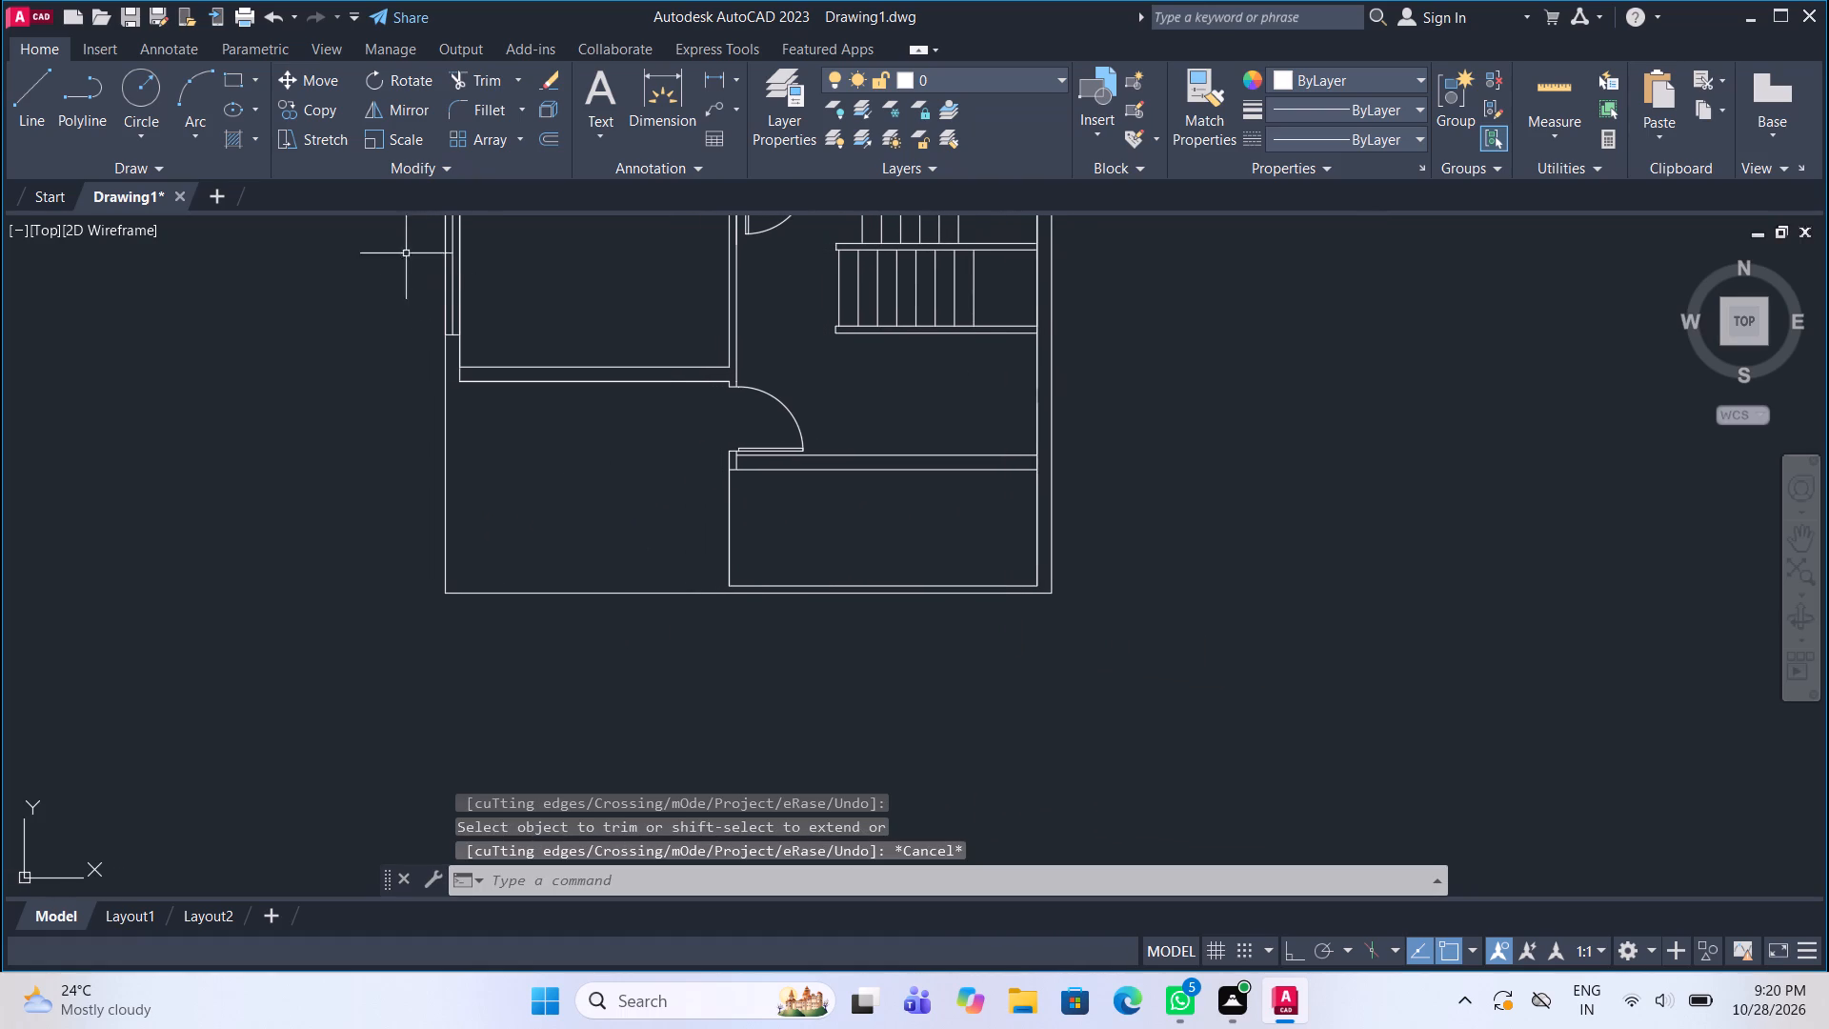
Draw a line from the bottom-right room's lower-left inner corner across to the outer left wall line.
{"action": "left_click", "coordinate": [35, 90]}
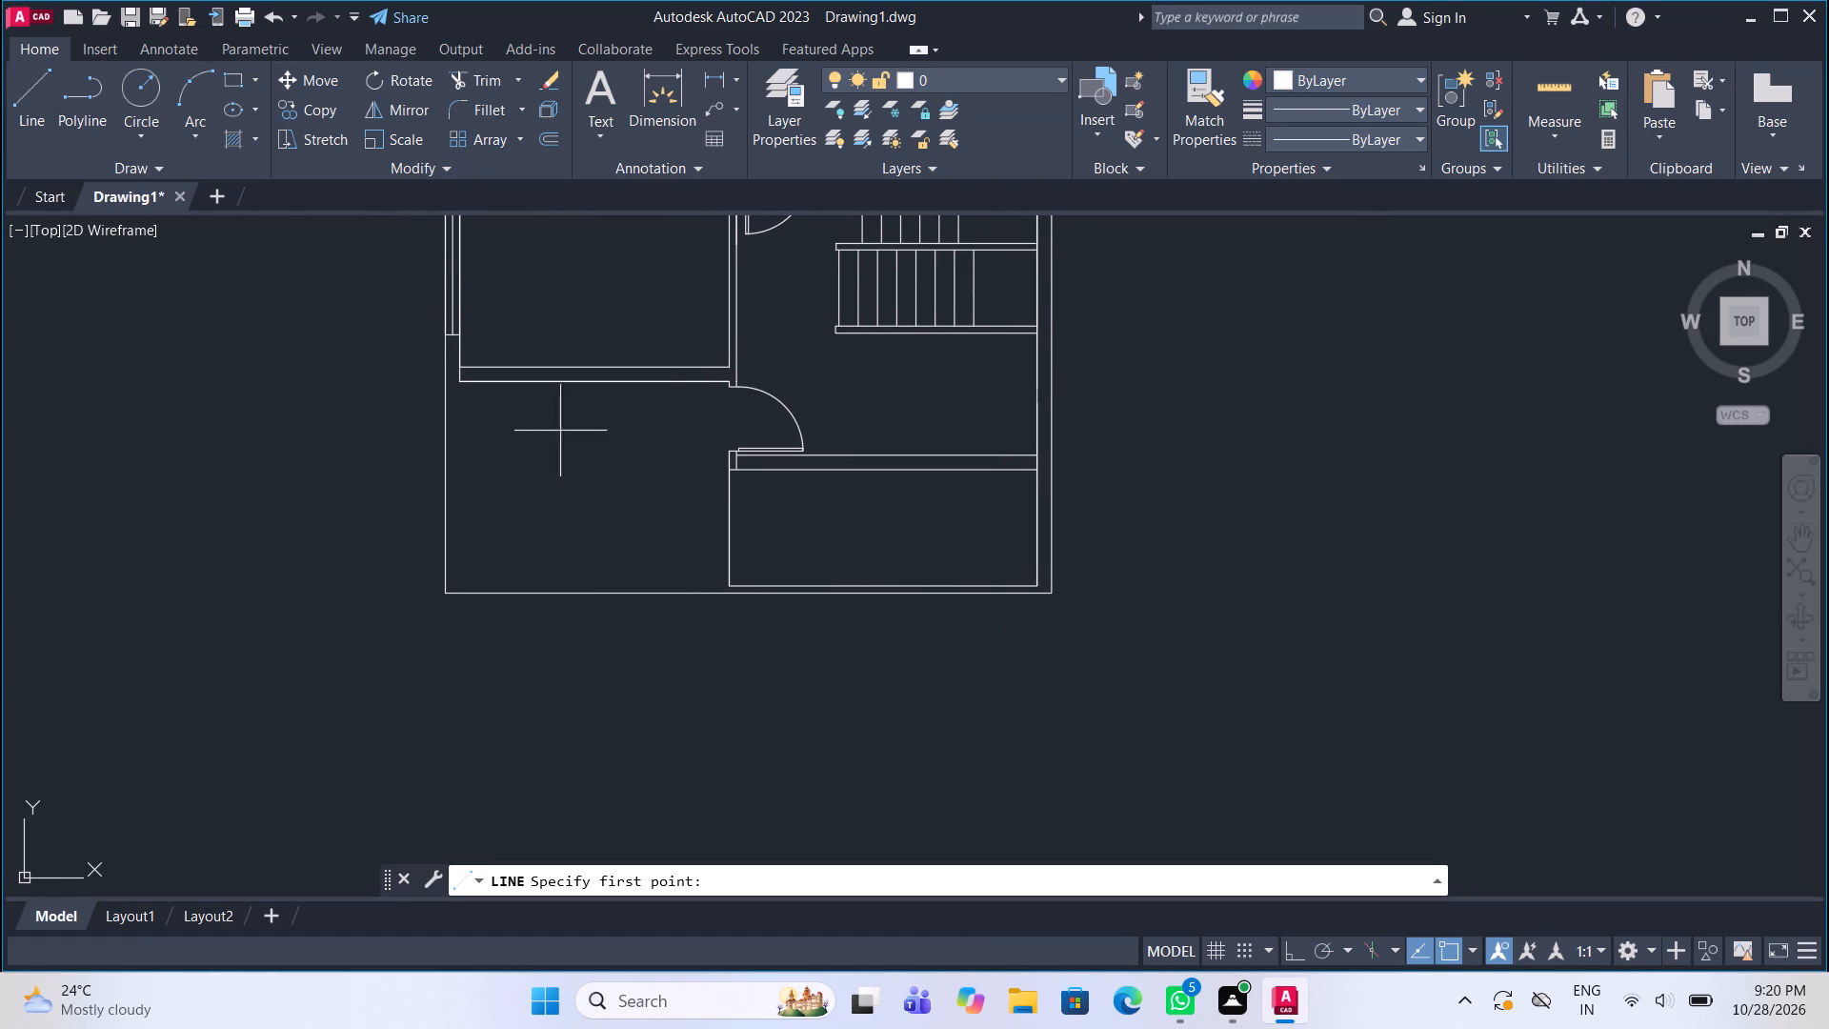
{"action": "left_click", "coordinate": [730, 589]}
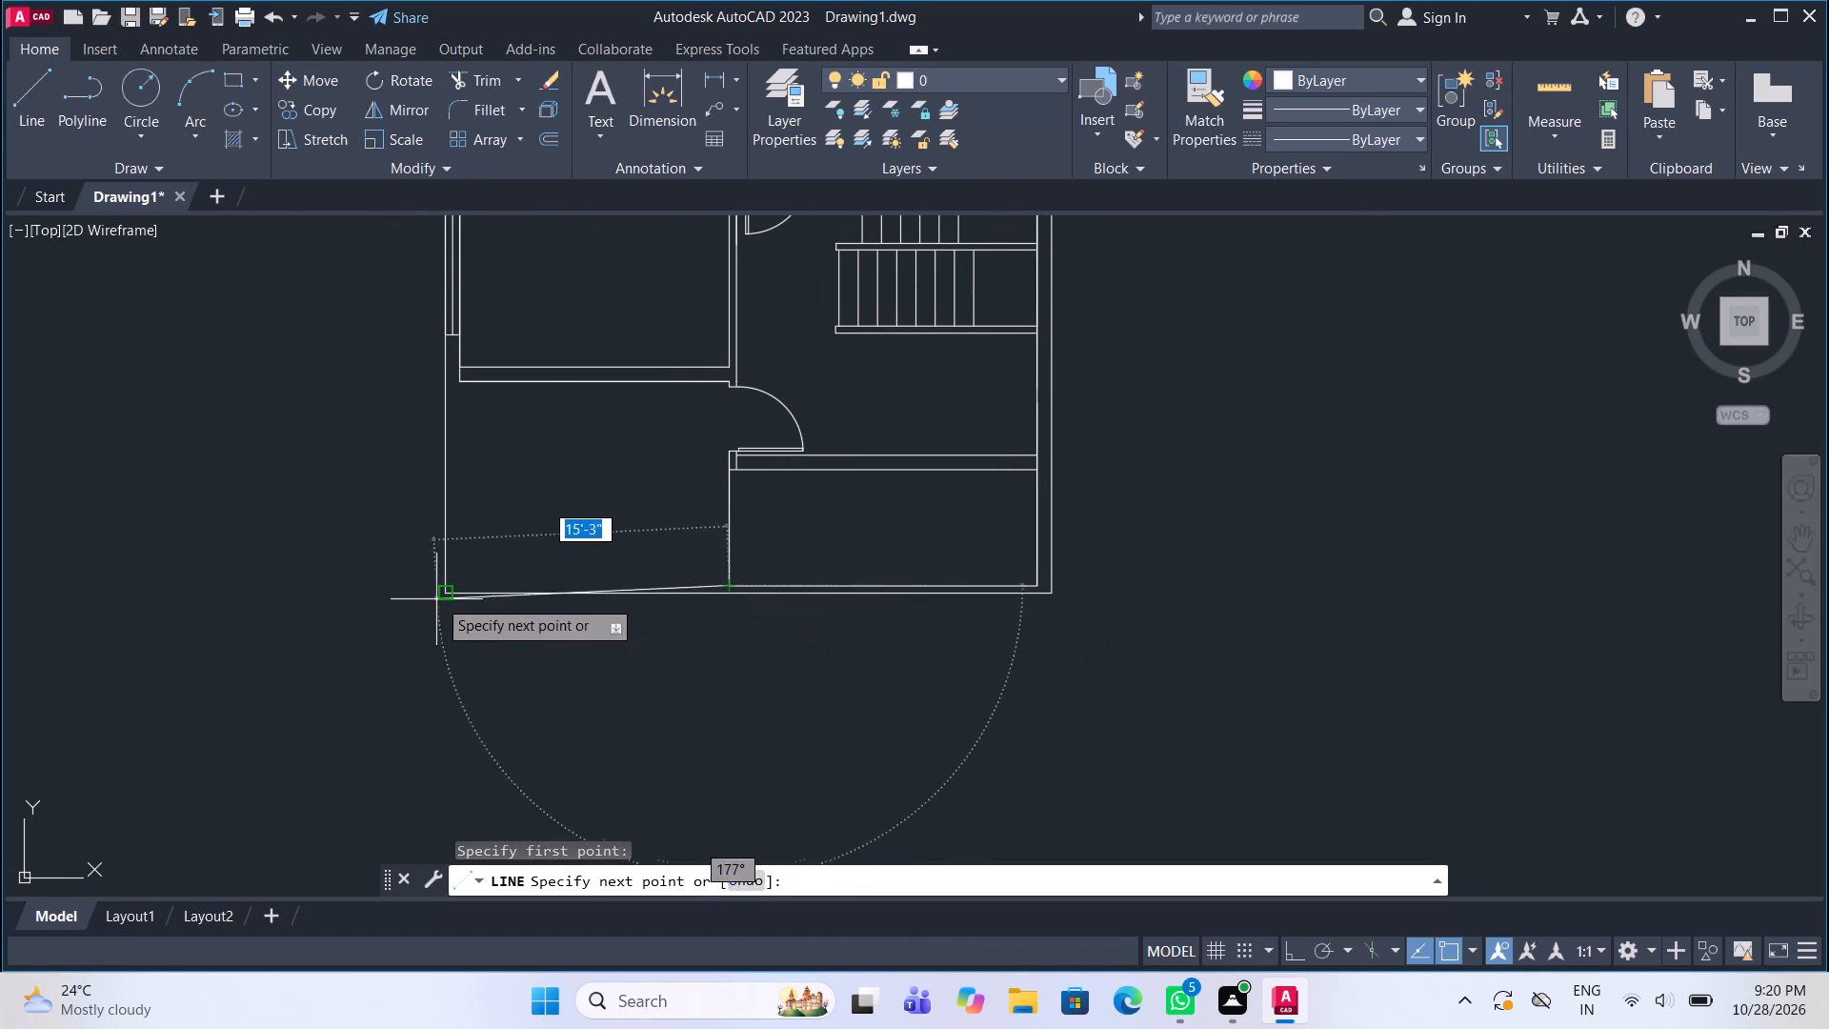
{"action": "left_click", "coordinate": [445, 583]}
{"action": "key", "text": "Escape"}
Draw a window rectangle spanning the thickness of the wall along the top of the bottom-right room.
{"action": "scroll", "coordinate": [493, 600], "scroll_direction": "down", "scroll_amount": 2}
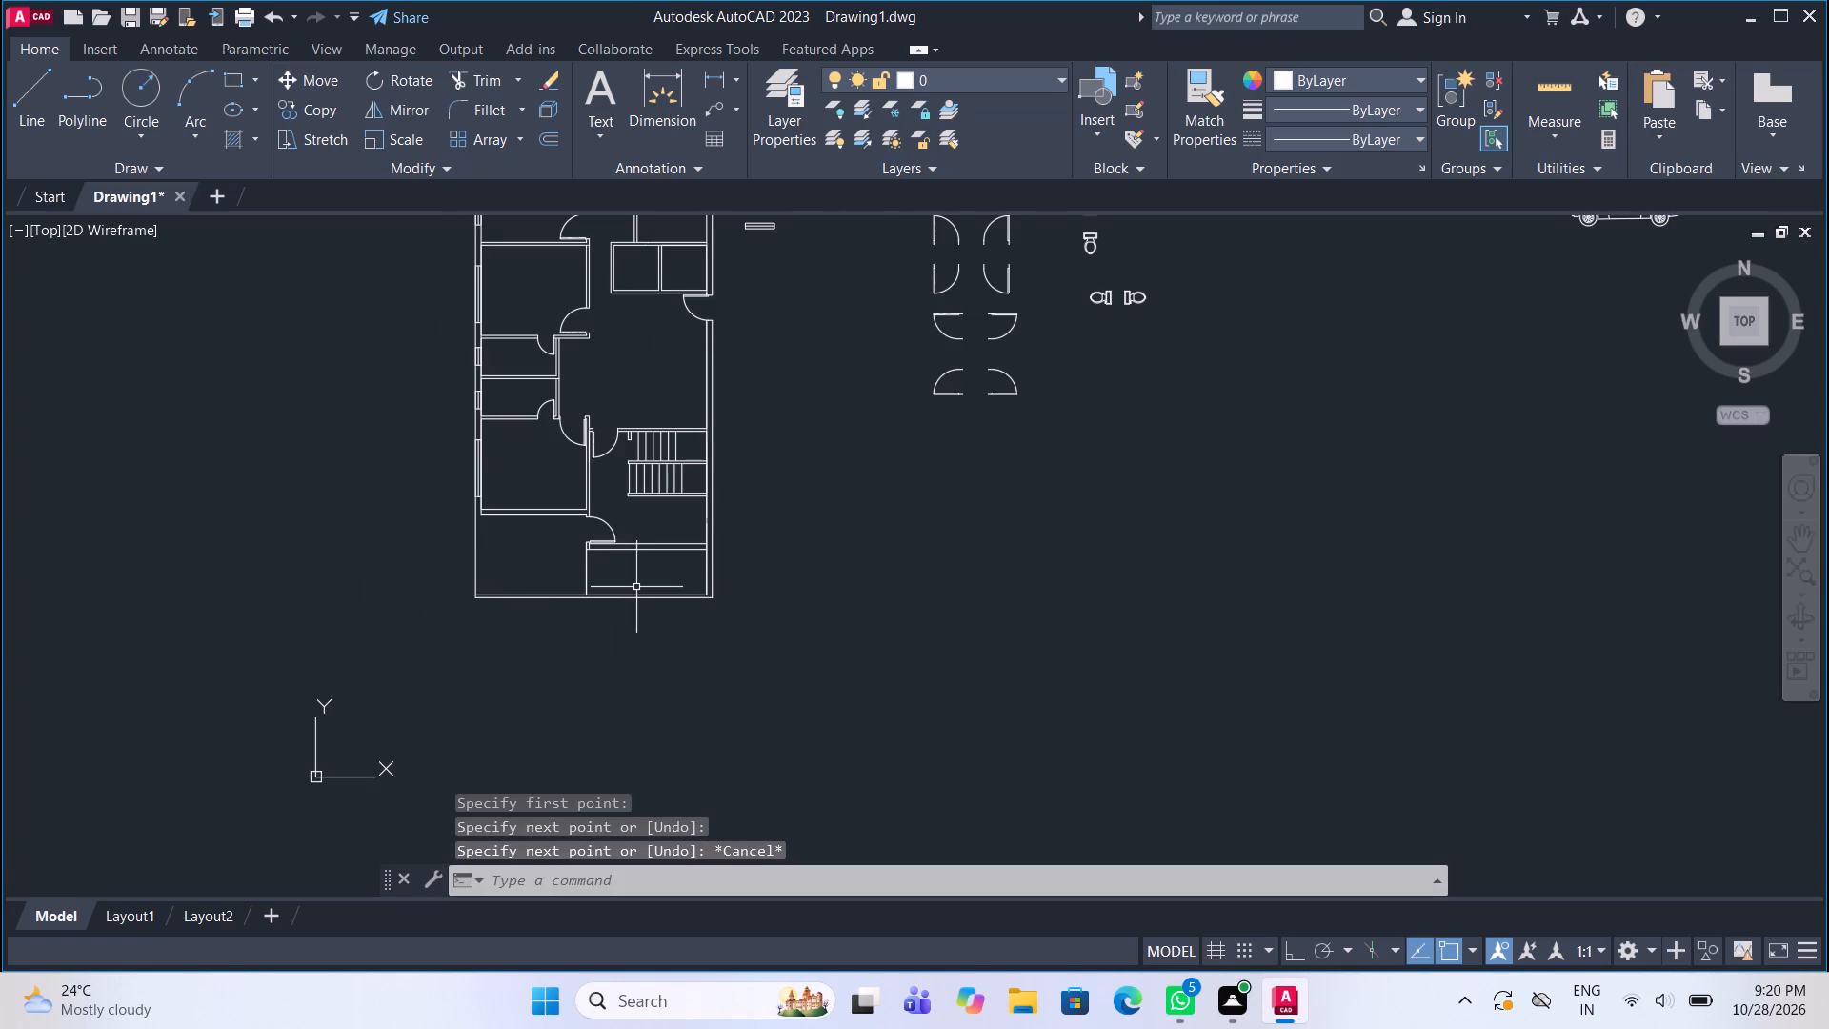
{"action": "scroll", "coordinate": [639, 526], "scroll_direction": "up", "scroll_amount": 4}
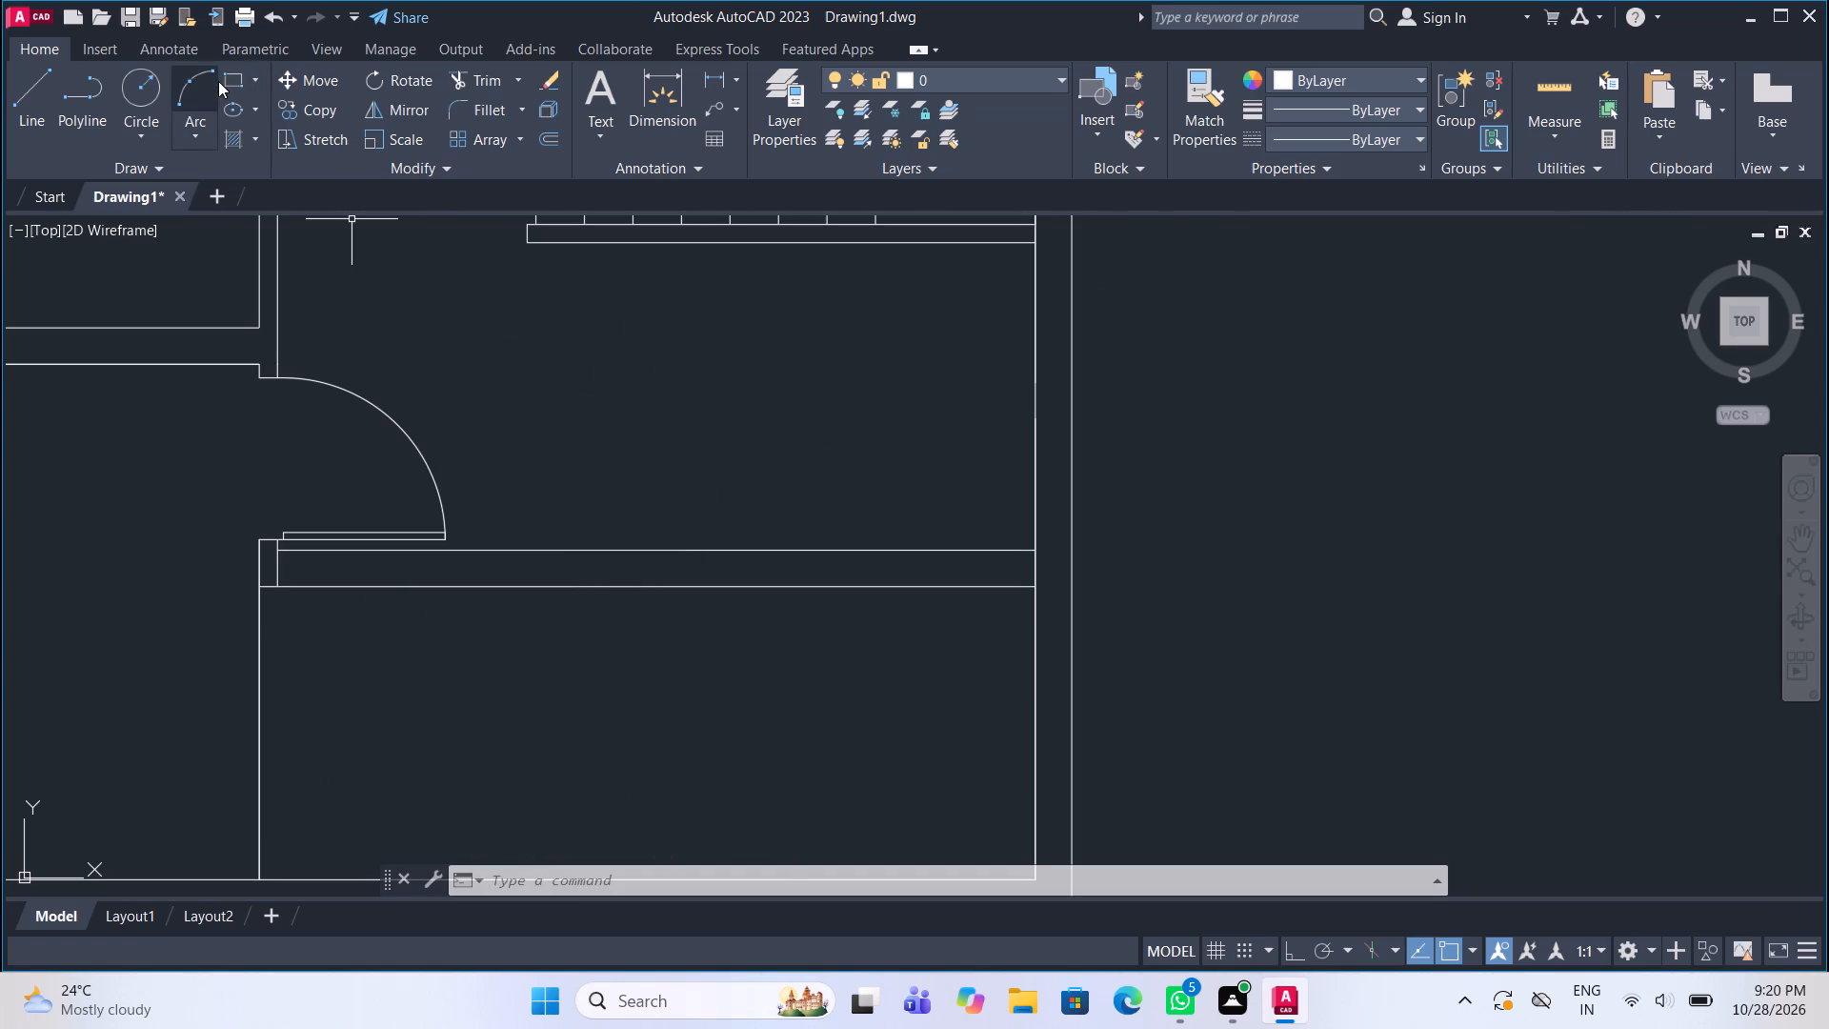
{"action": "left_click", "coordinate": [218, 81]}
{"action": "left_click", "coordinate": [227, 85]}
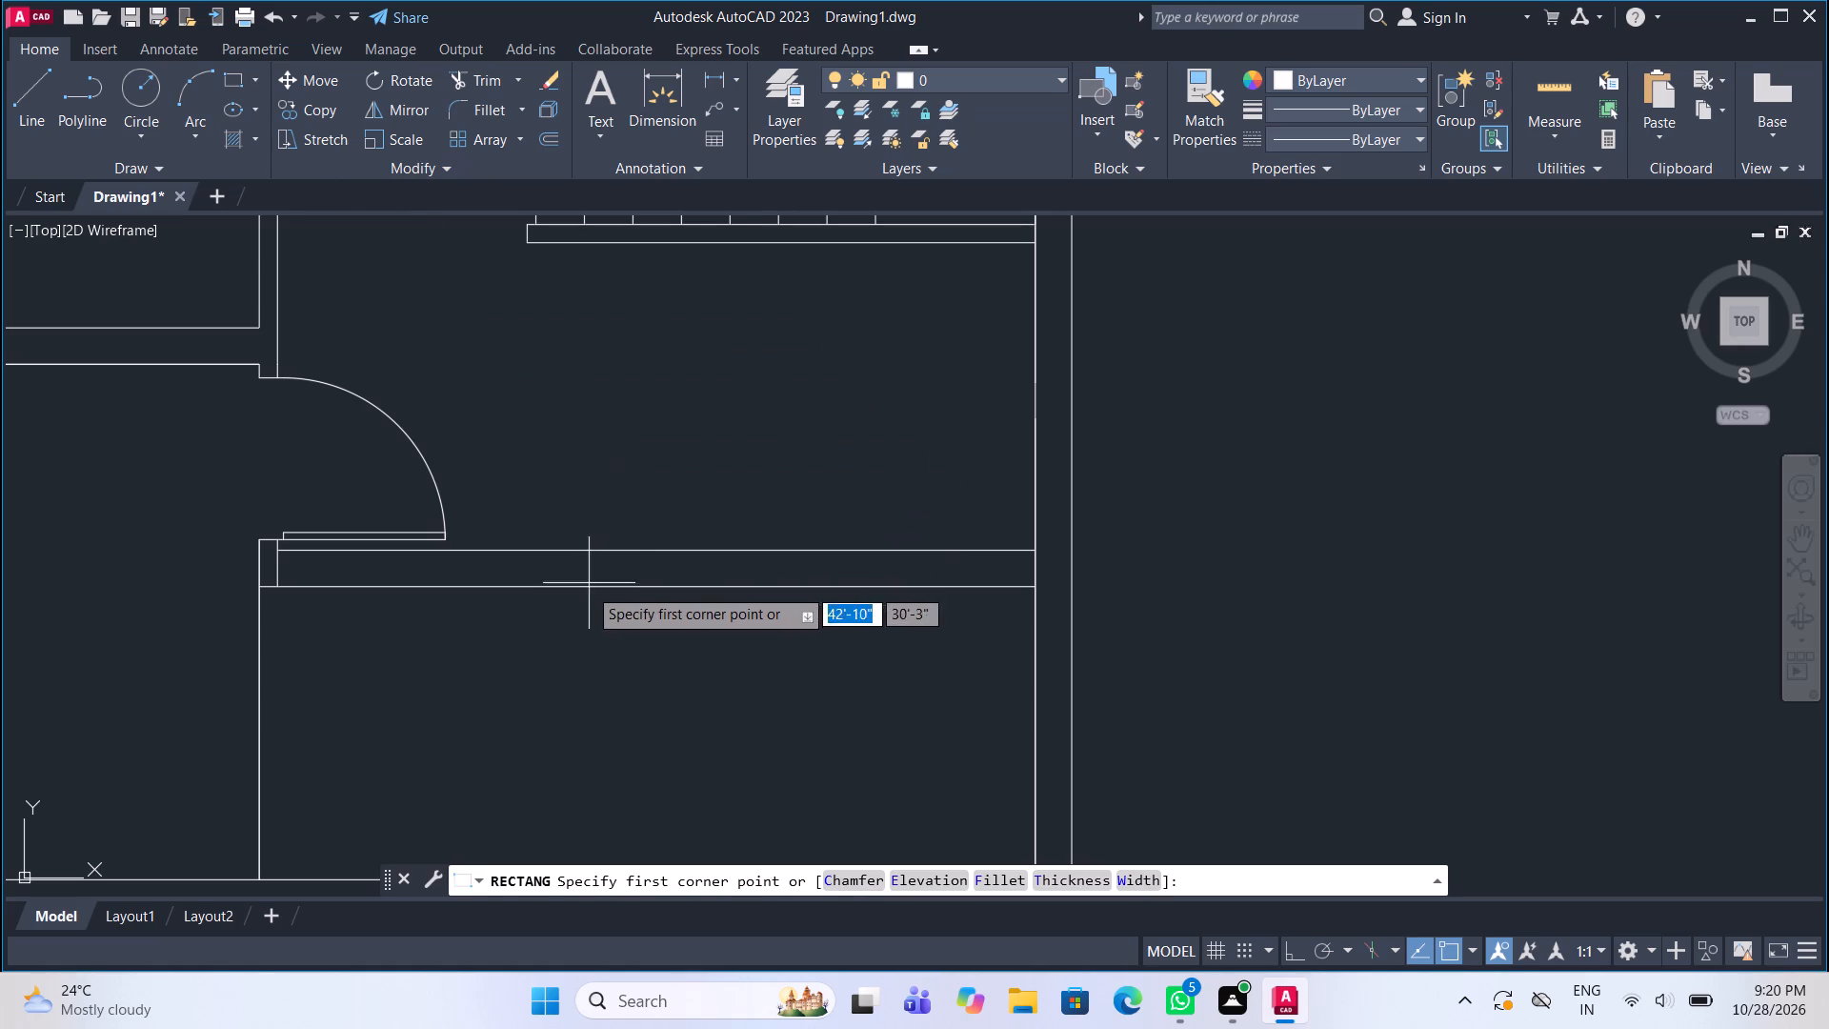
{"action": "left_click", "coordinate": [515, 585]}
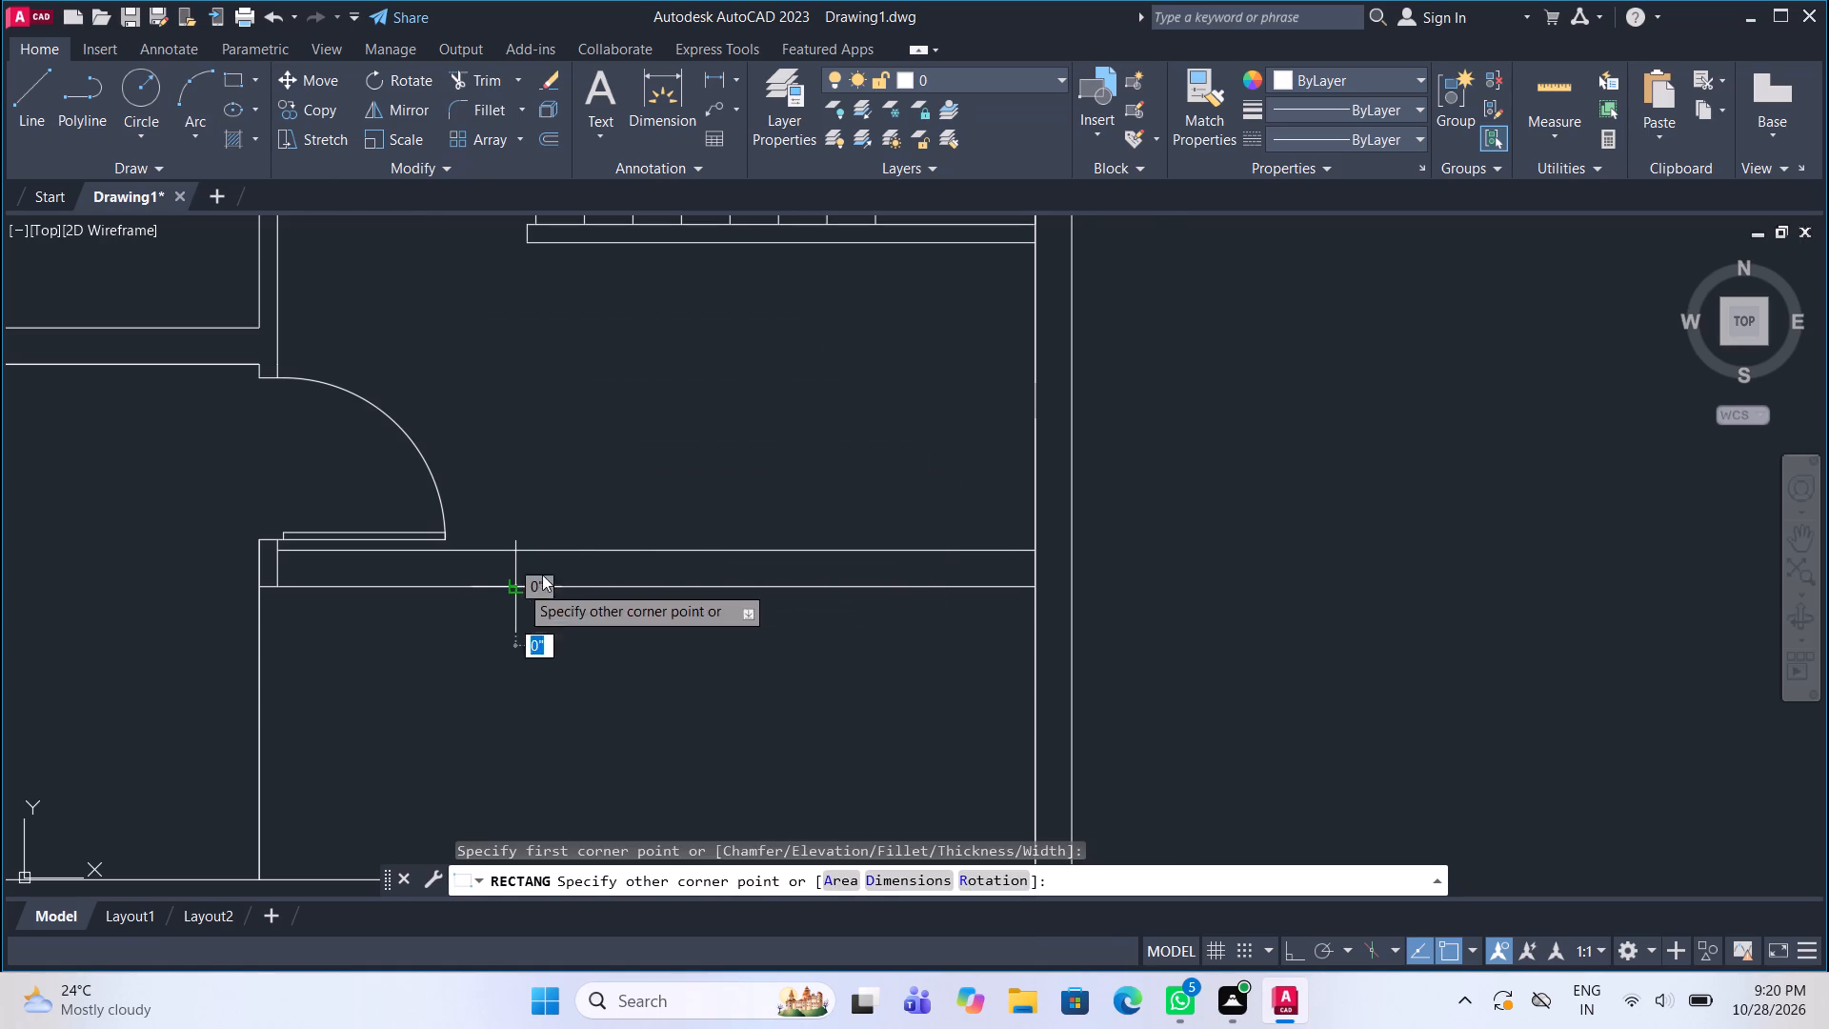
{"action": "left_click", "coordinate": [858, 553]}
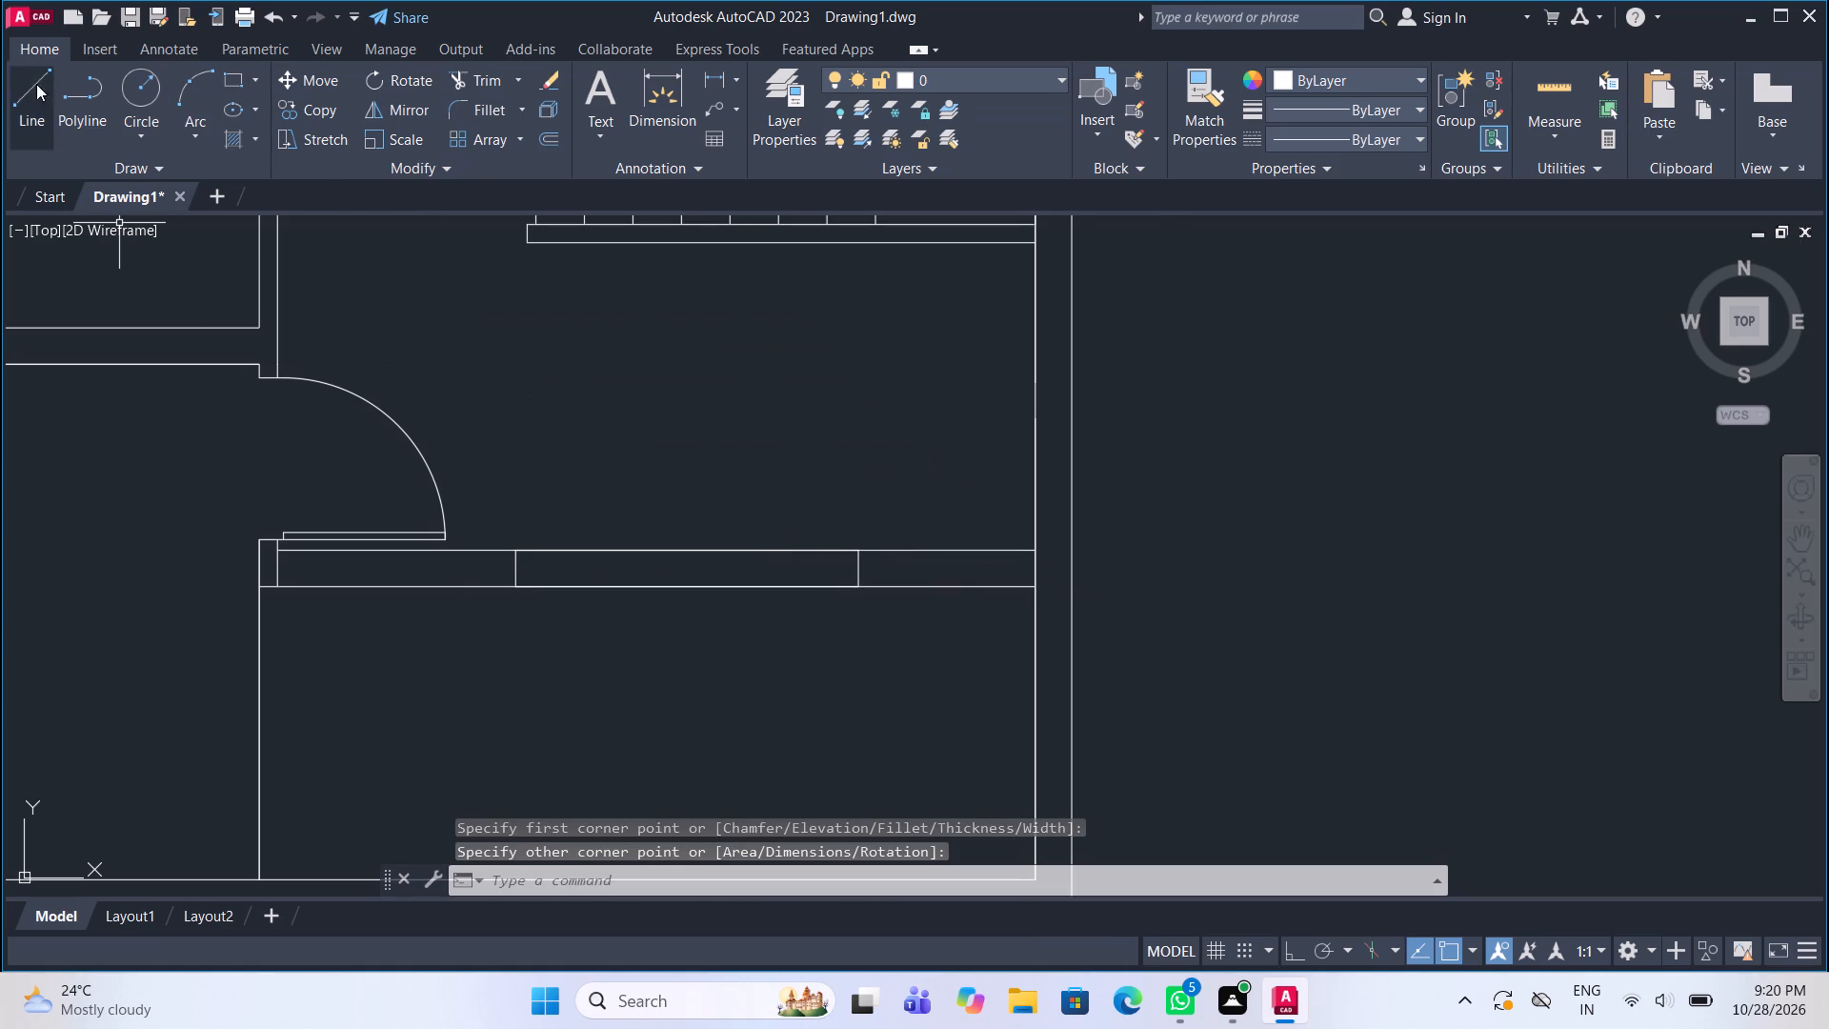
Draw a lengthwise centre line about 7'-1" long through the window rectangle above the bottom-right room.
{"action": "left_click", "coordinate": [34, 99]}
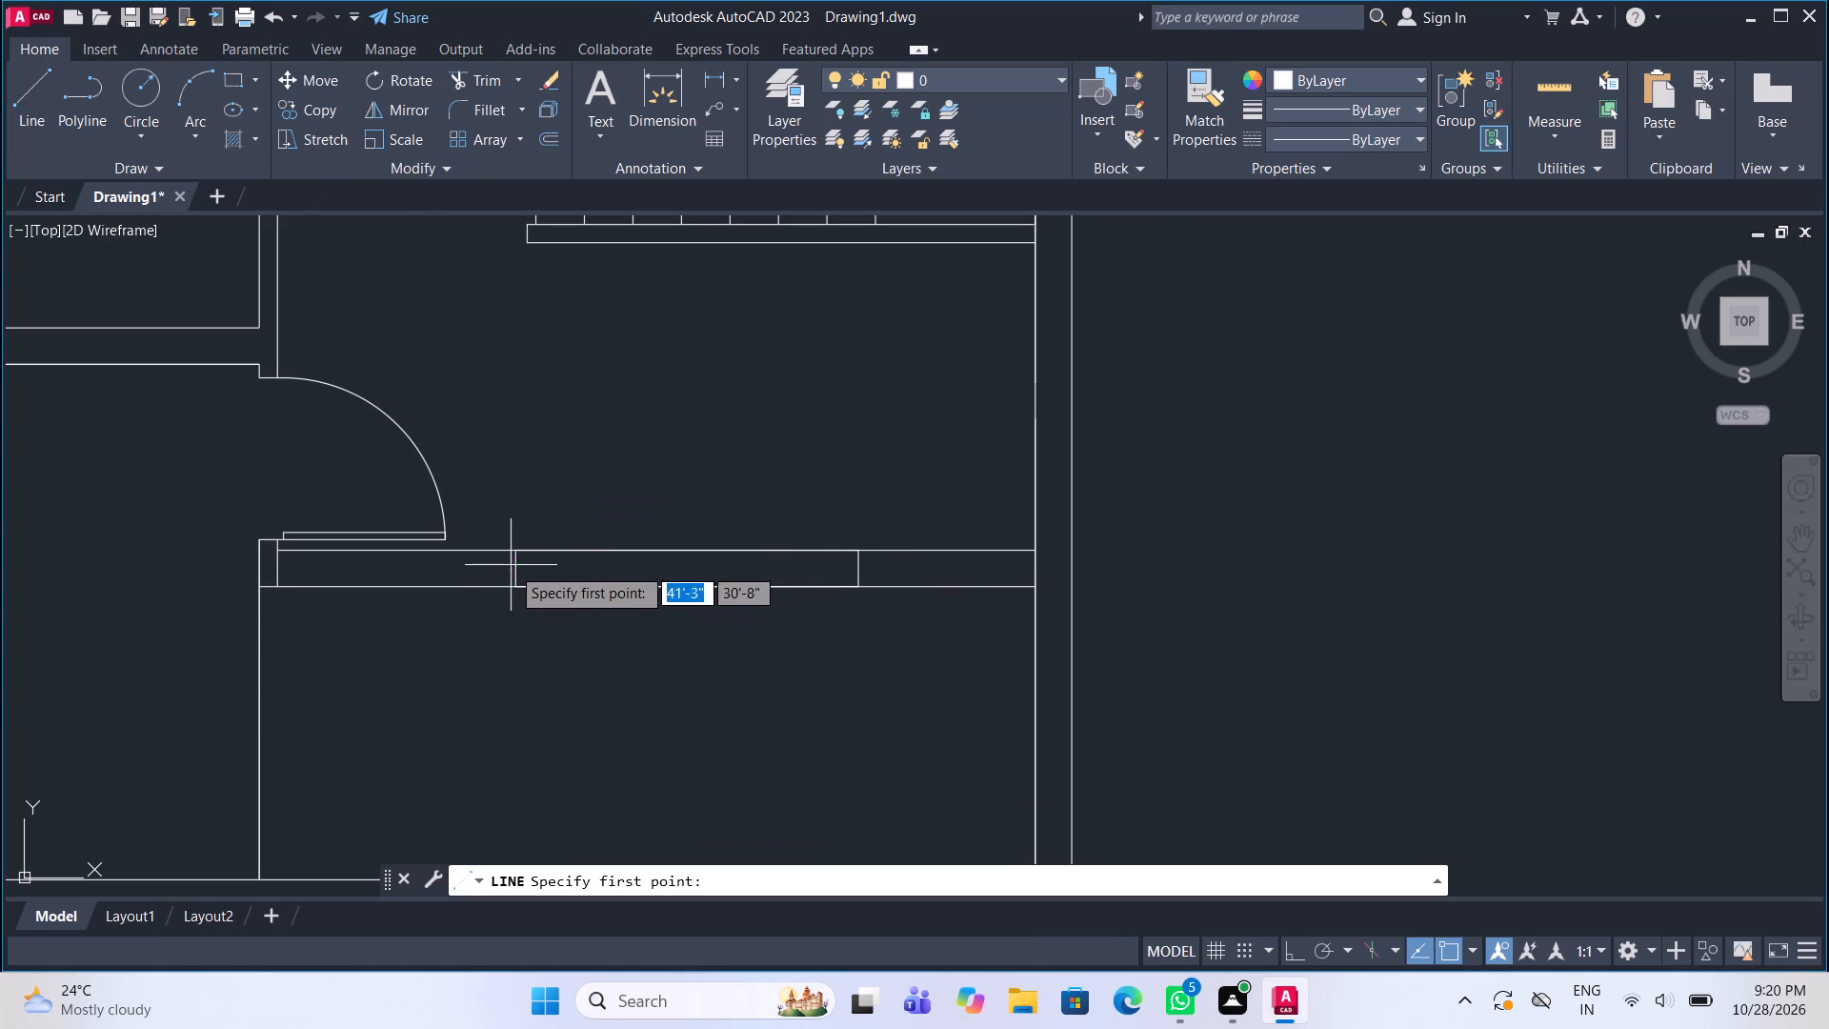
{"action": "double_click", "coordinate": [520, 571]}
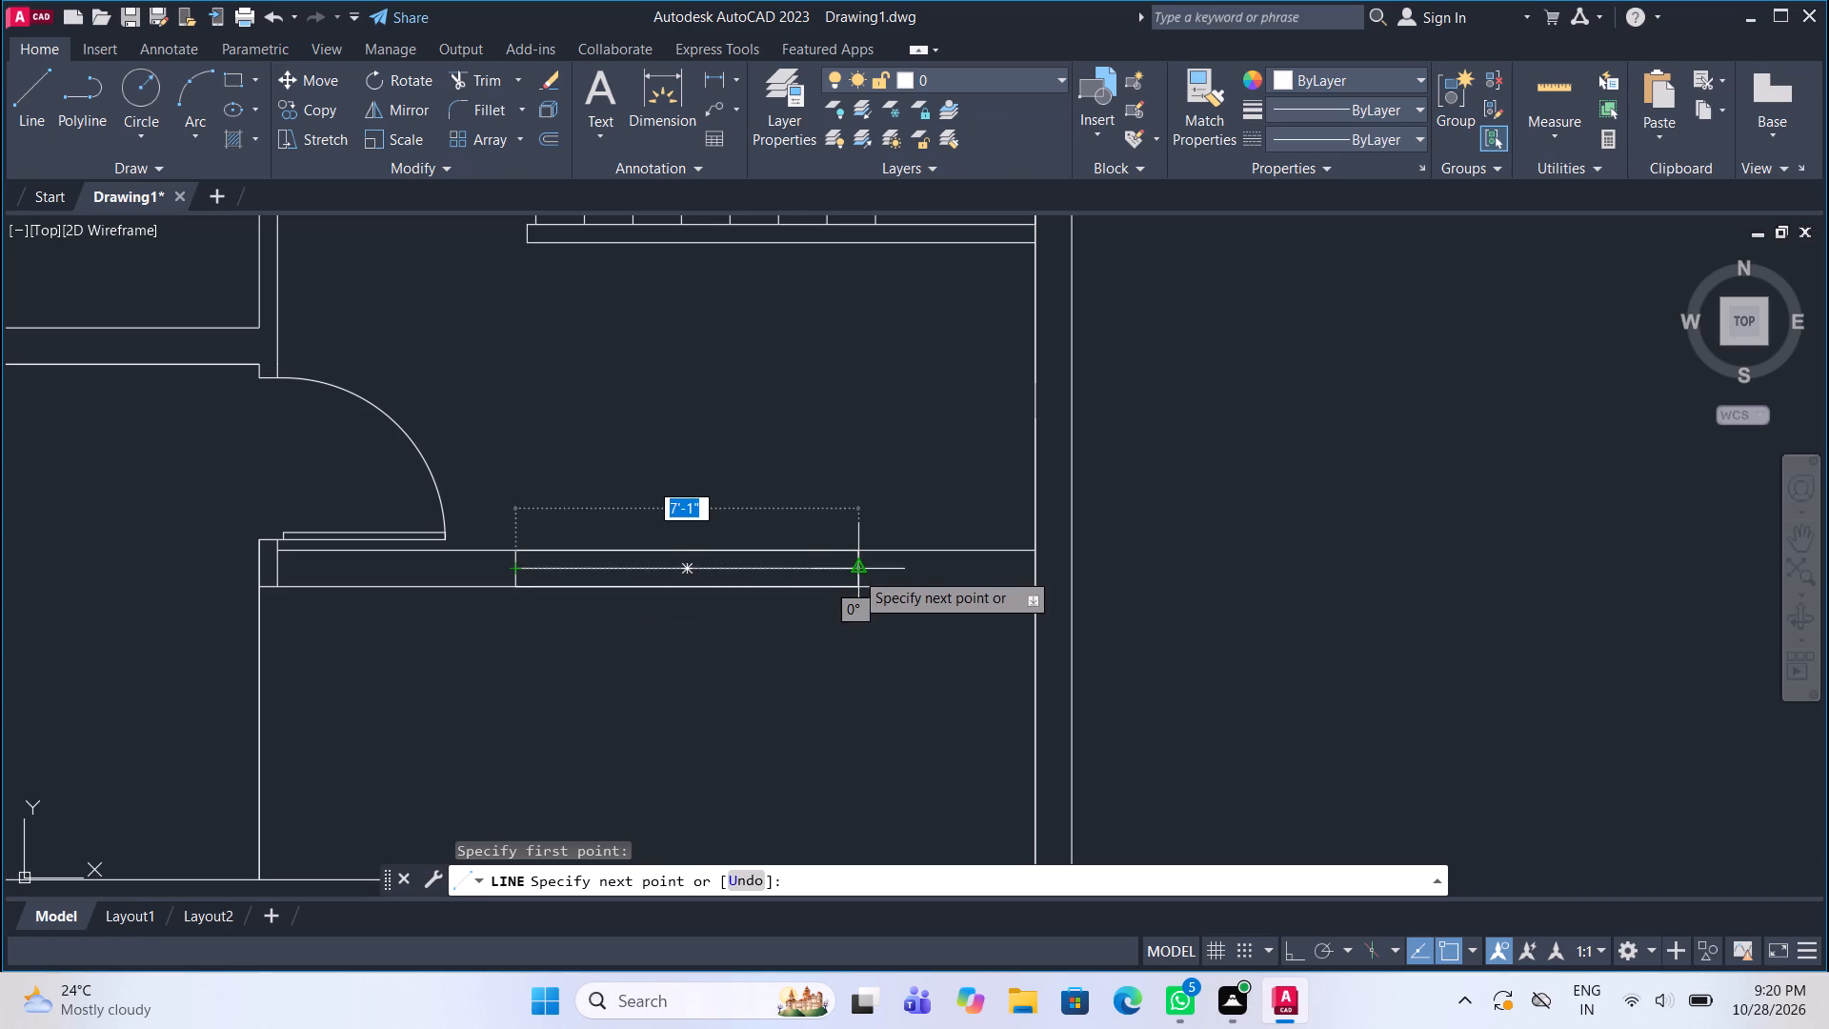
{"action": "double_click", "coordinate": [854, 571]}
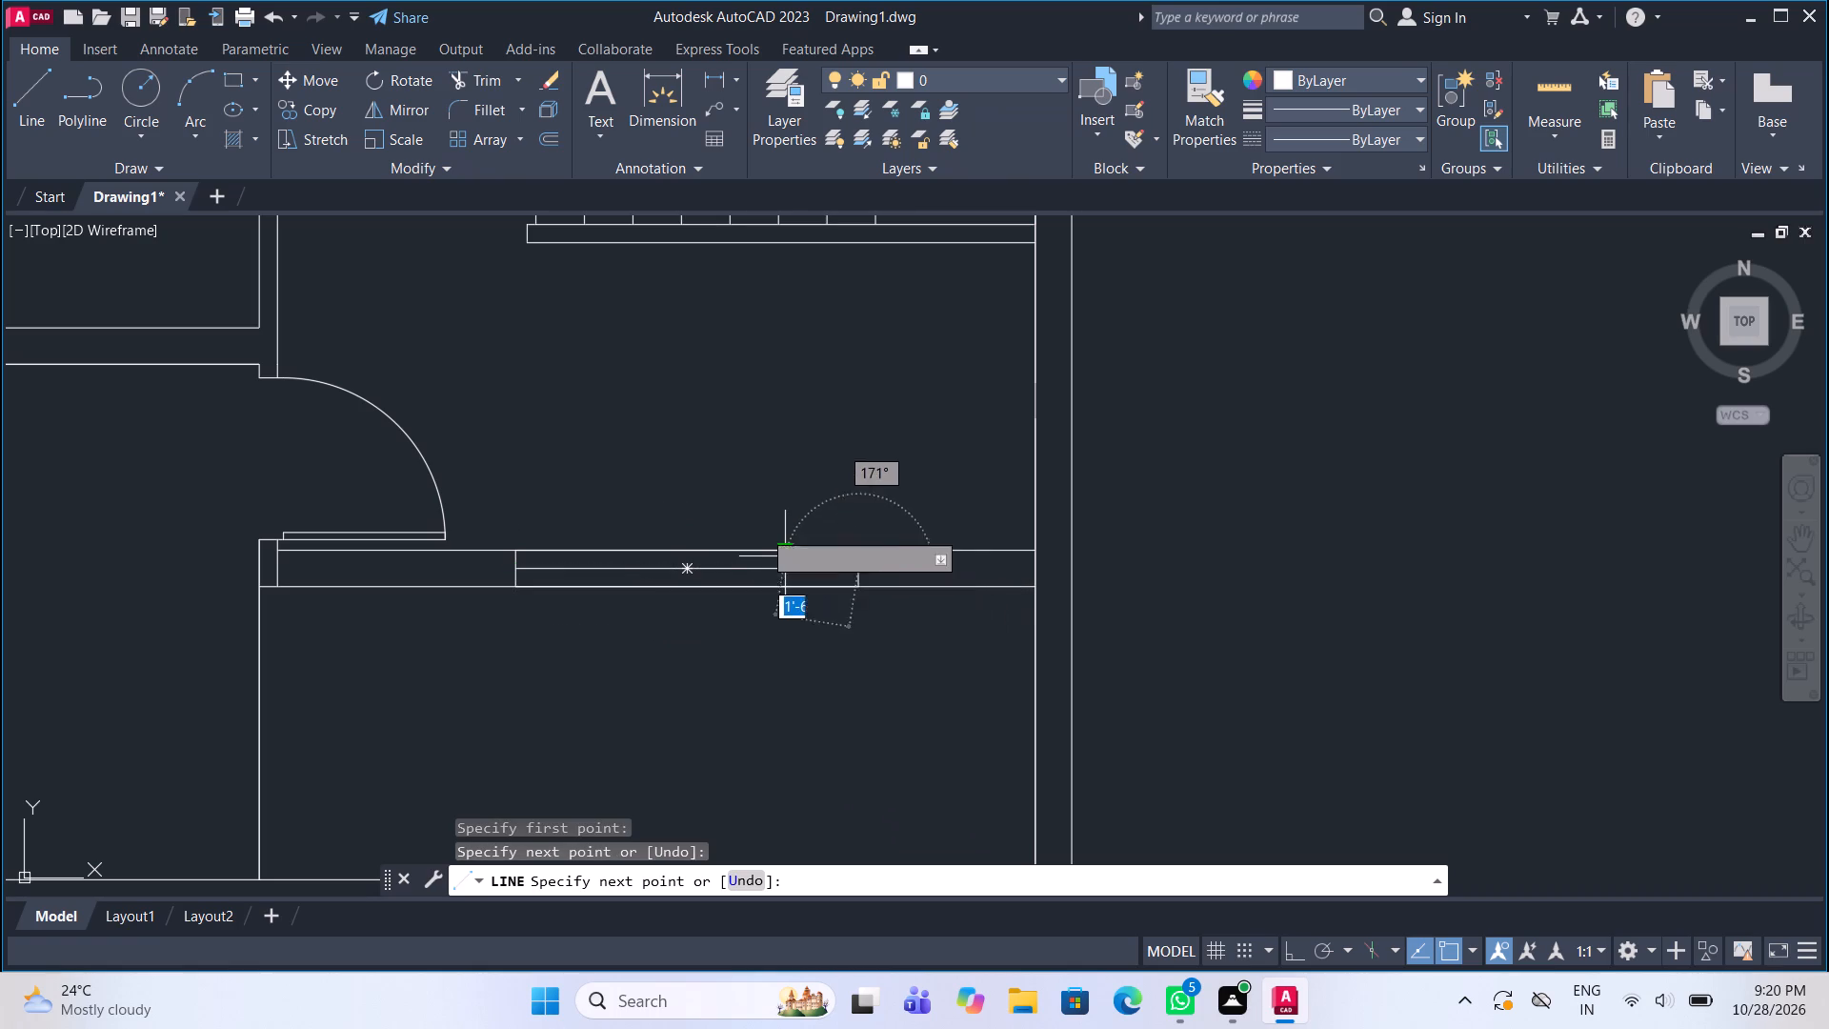
{"action": "key", "text": "Escape"}
Draw a window about 10" by 4'-7" with a lengthwise centre line in the right outer wall below the staircase.
{"action": "scroll", "coordinate": [640, 560], "scroll_direction": "down", "scroll_amount": 2}
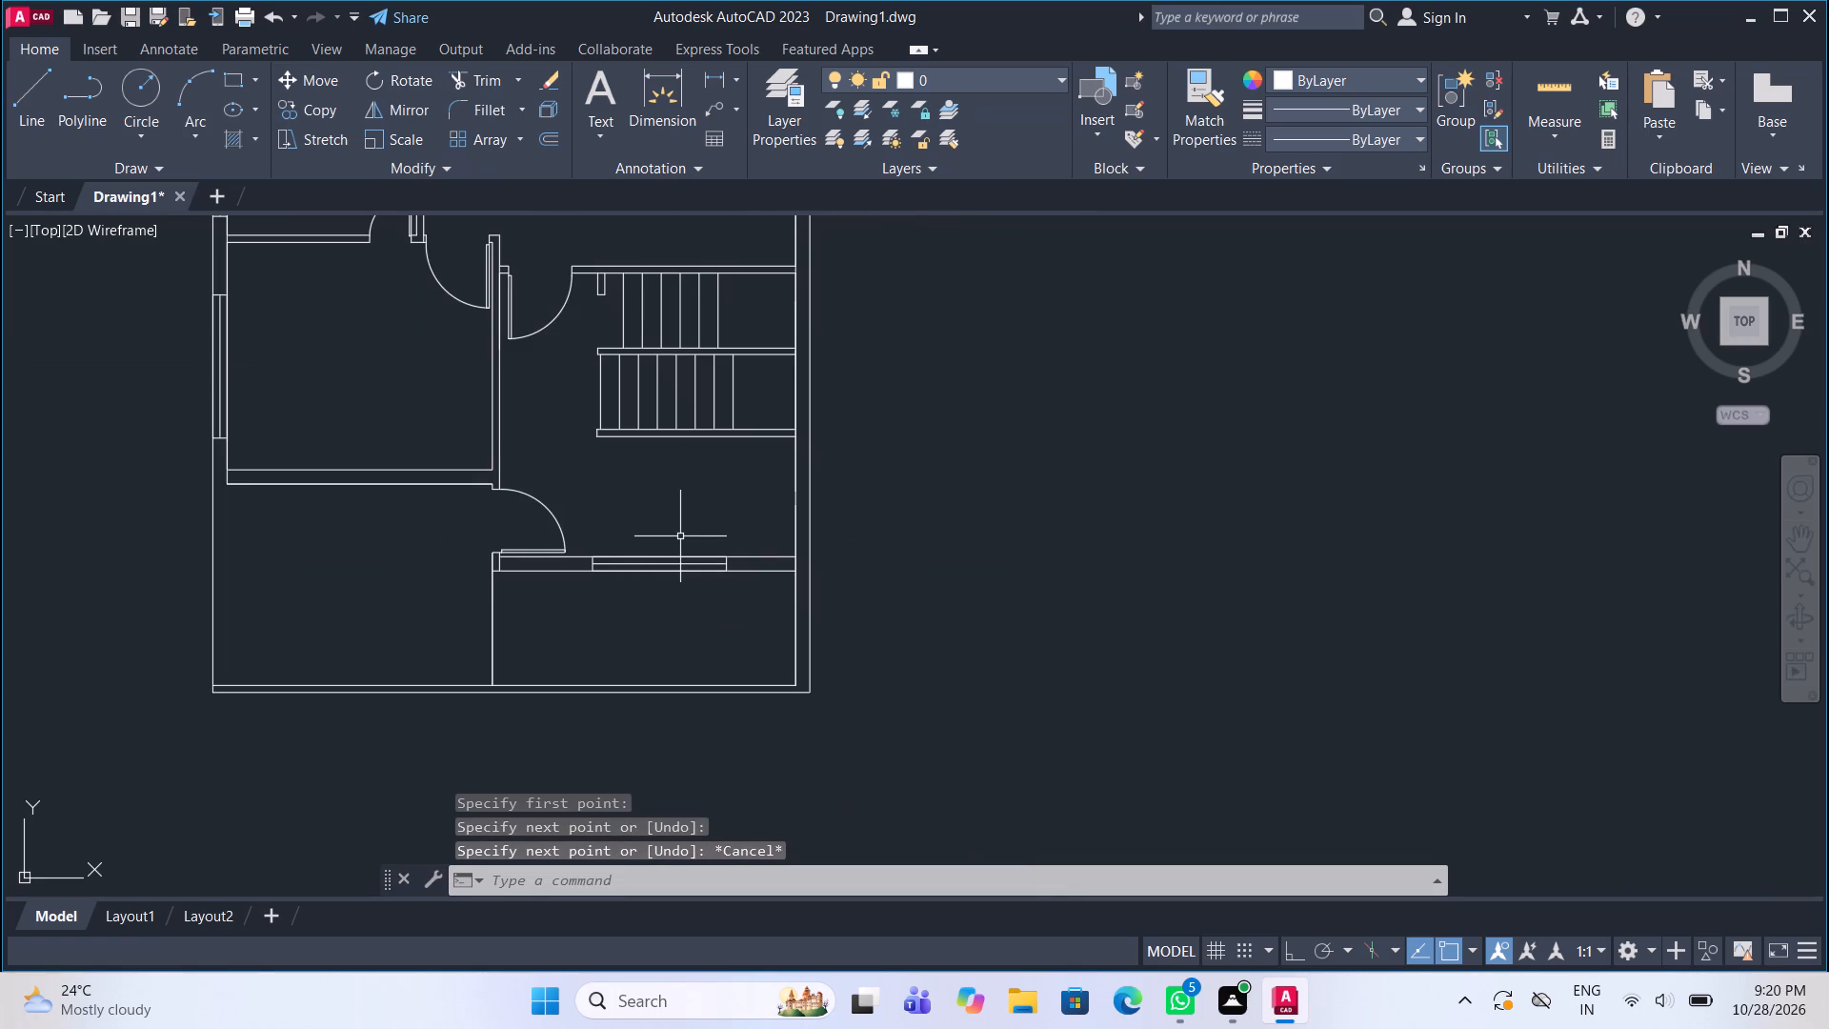
{"action": "middle_click_drag", "start_coordinate": [681, 535], "coordinate": [701, 554]}
{"action": "scroll", "coordinate": [881, 514], "scroll_direction": "up", "scroll_amount": 1}
{"action": "middle_click_drag", "start_coordinate": [877, 514], "coordinate": [858, 513]}
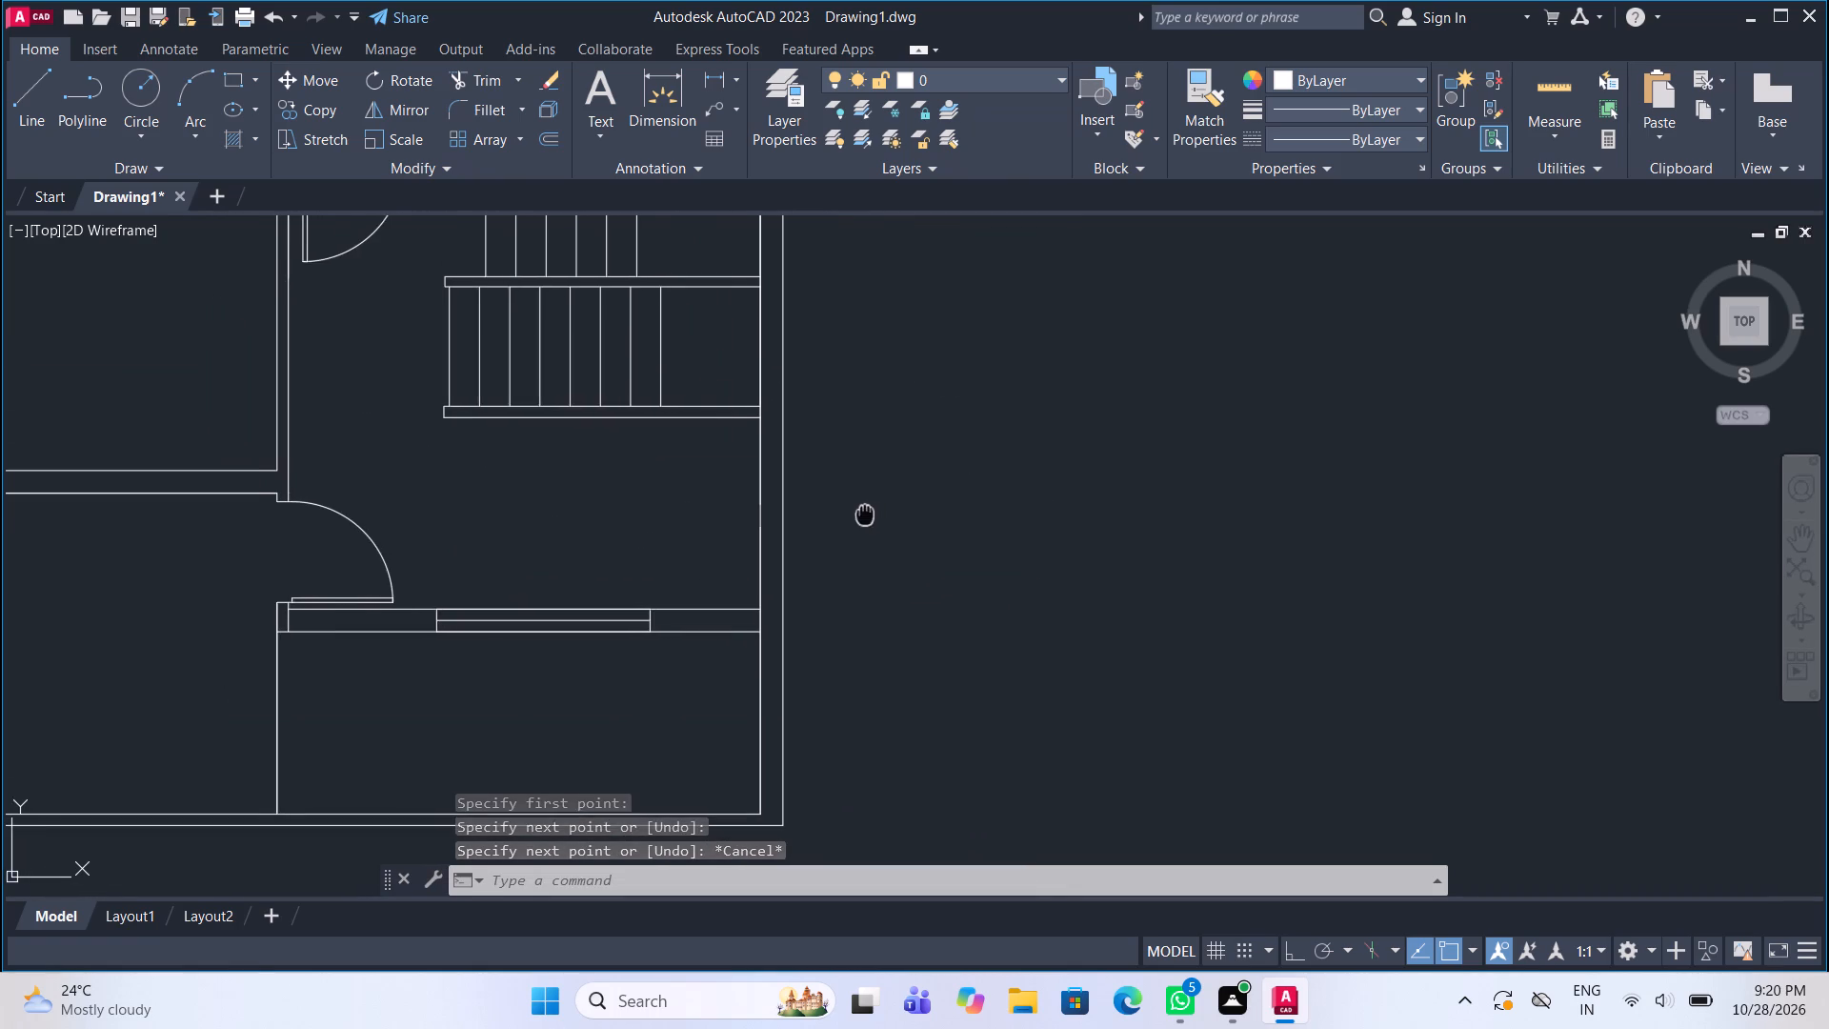
{"action": "middle_click_drag", "start_coordinate": [858, 513], "coordinate": [848, 513]}
{"action": "scroll", "coordinate": [848, 513], "scroll_direction": "up", "scroll_amount": 1}
{"action": "middle_click_drag", "start_coordinate": [848, 513], "coordinate": [837, 513]}
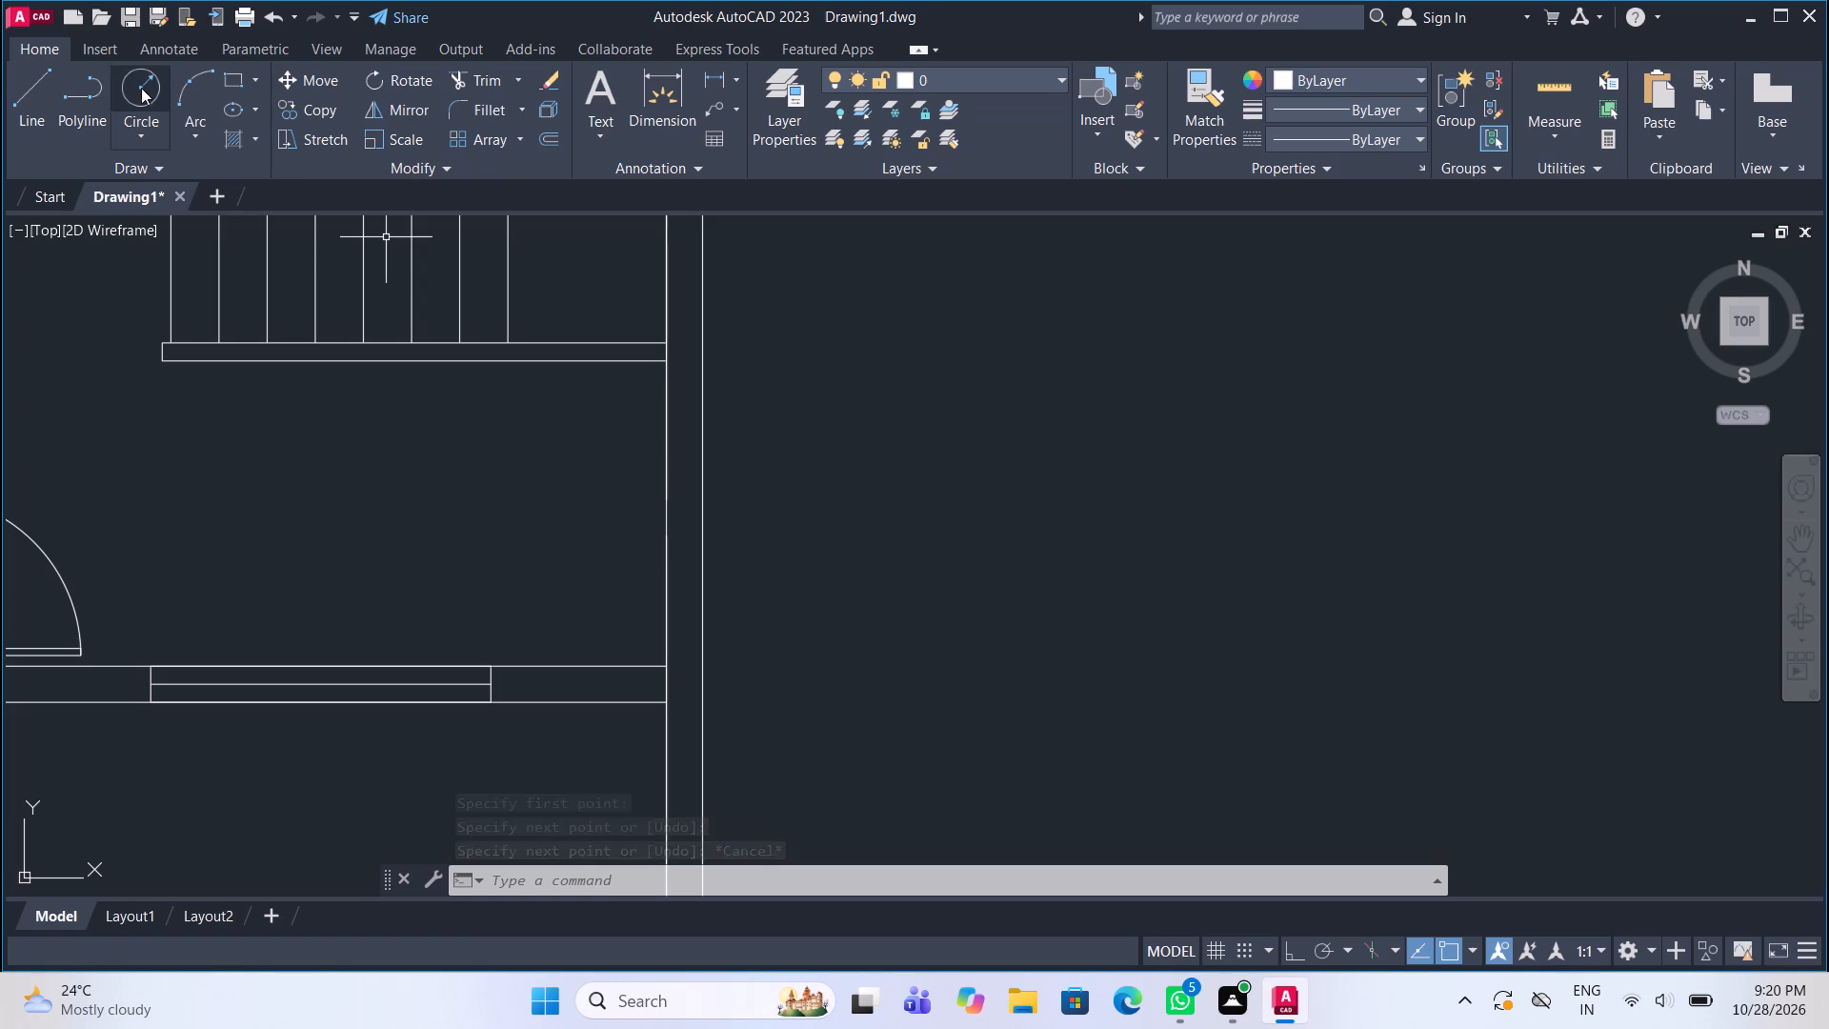
{"action": "left_click", "coordinate": [232, 78]}
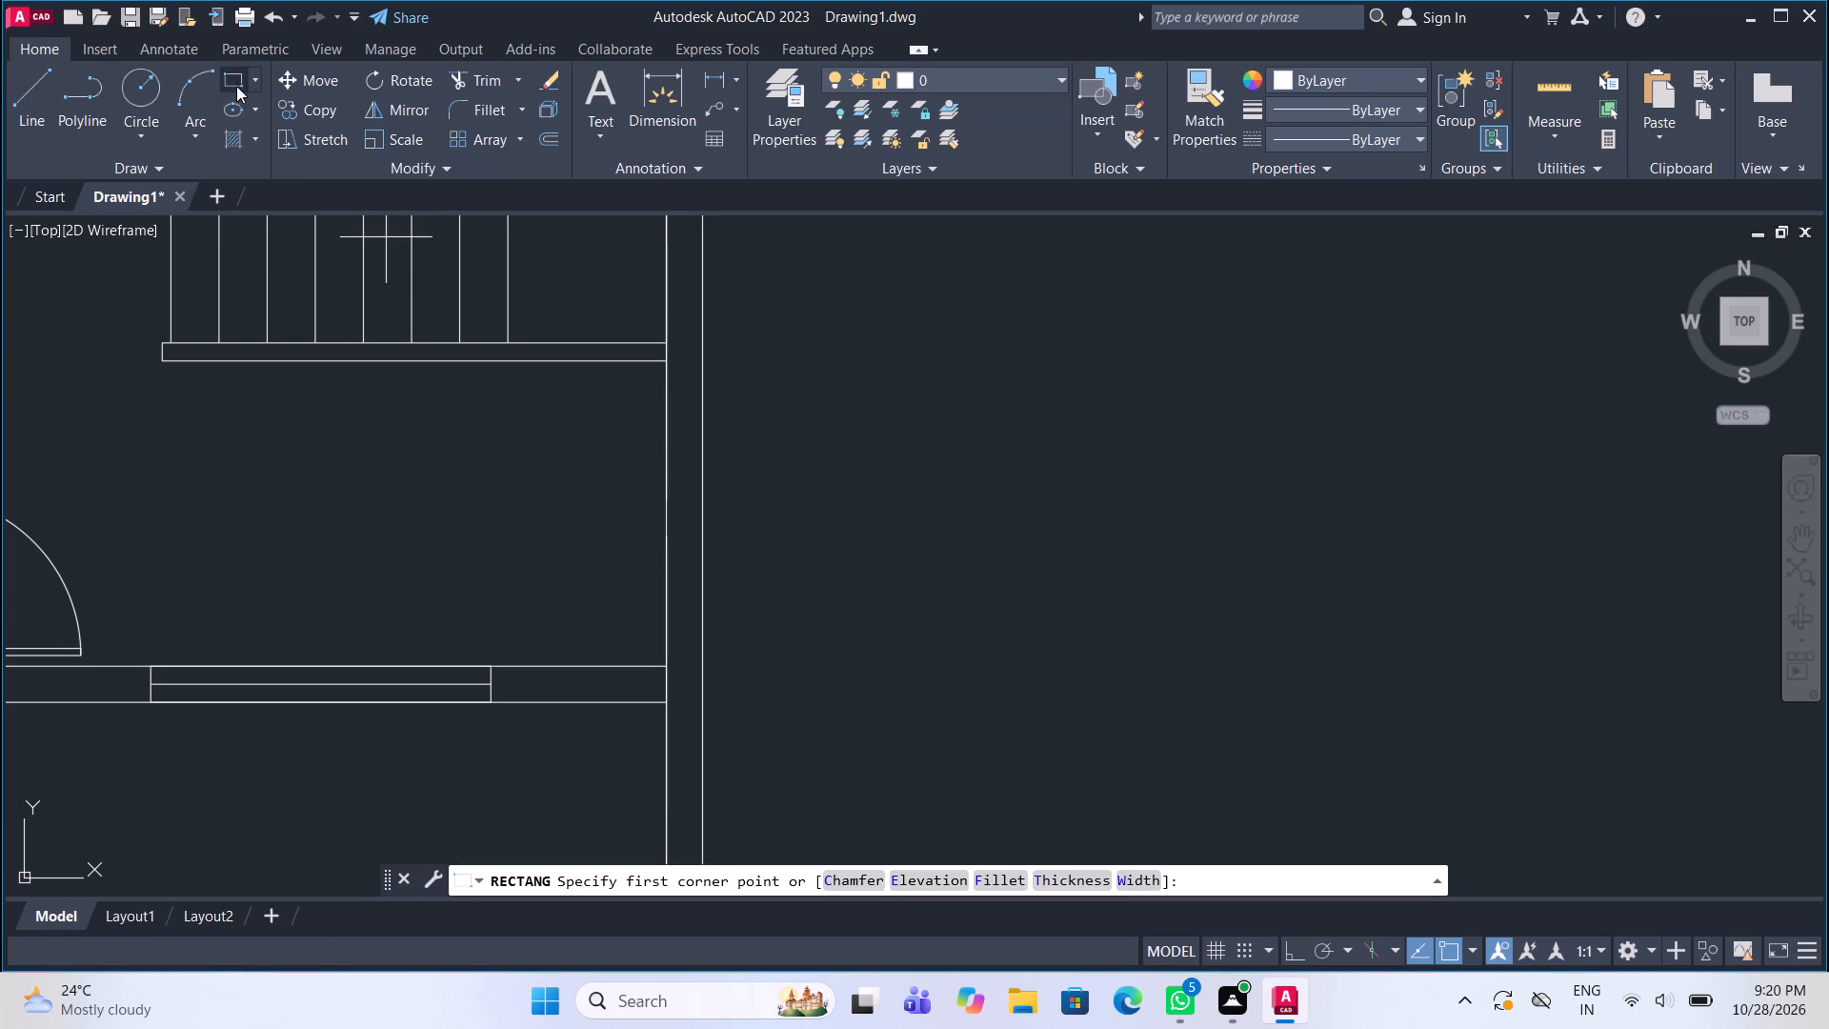
{"action": "left_click", "coordinate": [662, 610]}
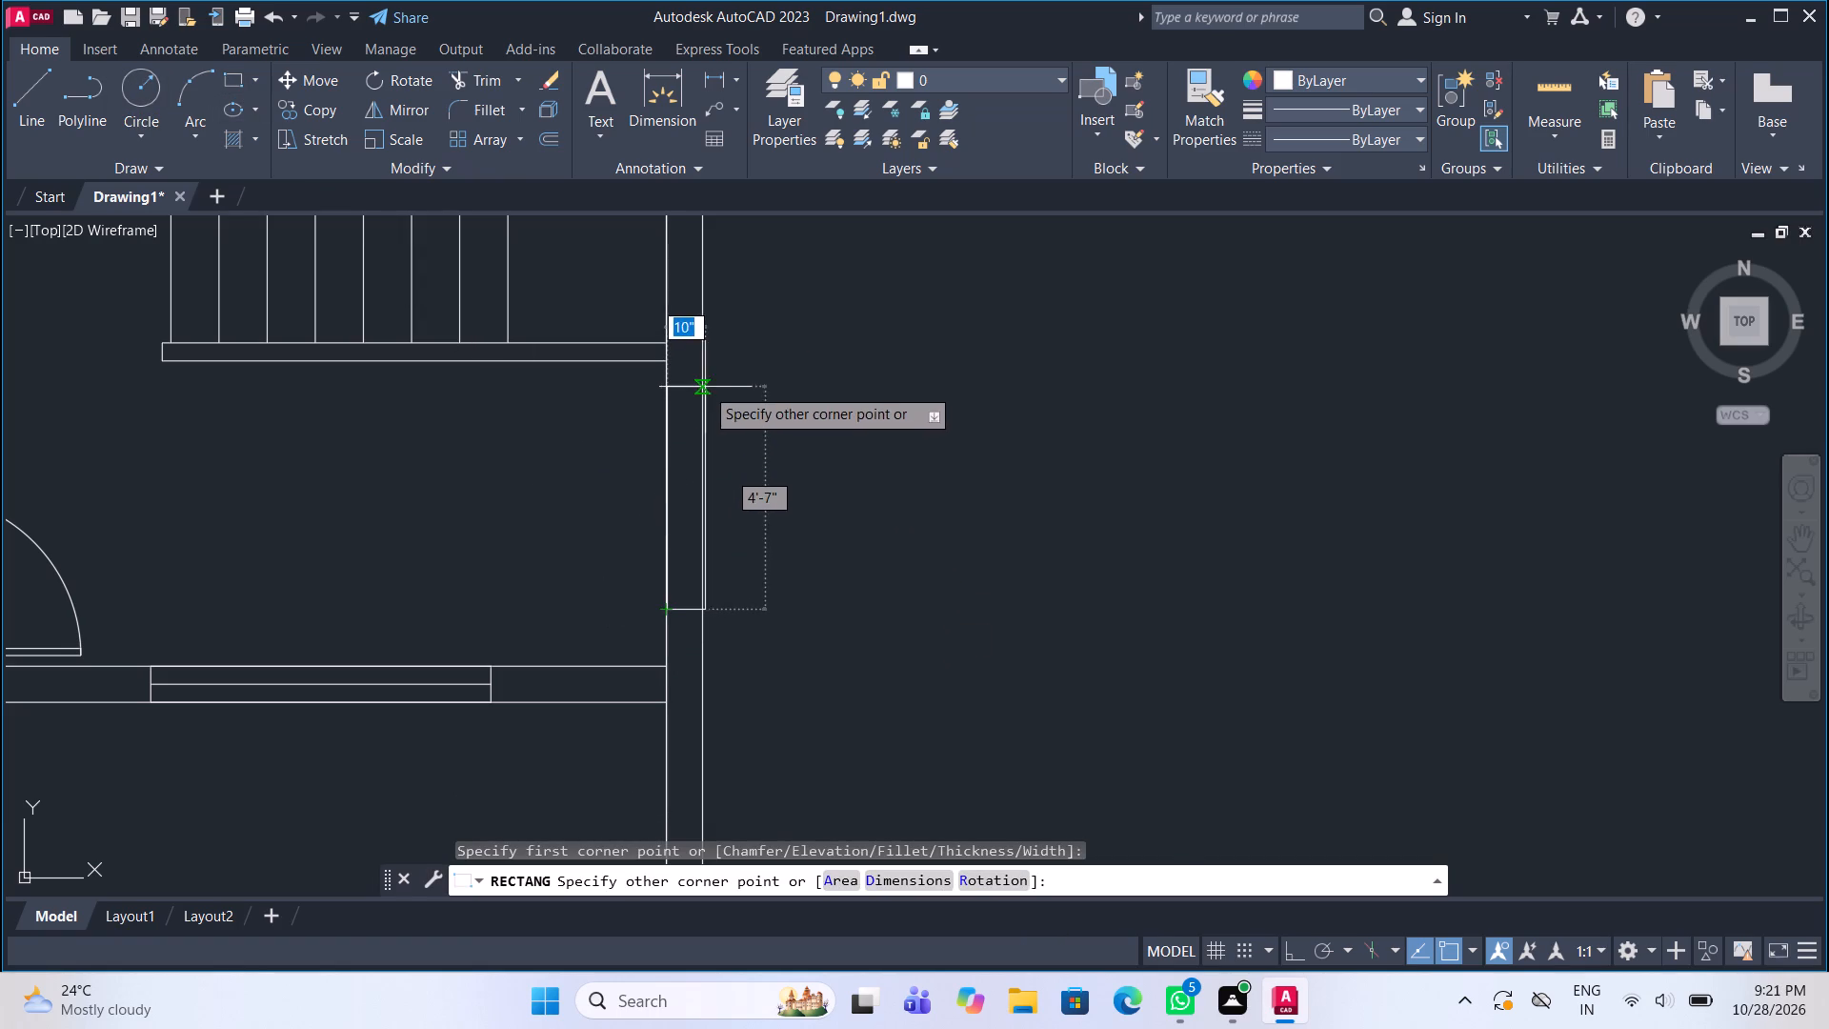
{"action": "left_click", "coordinate": [705, 387]}
{"action": "left_click", "coordinate": [37, 81]}
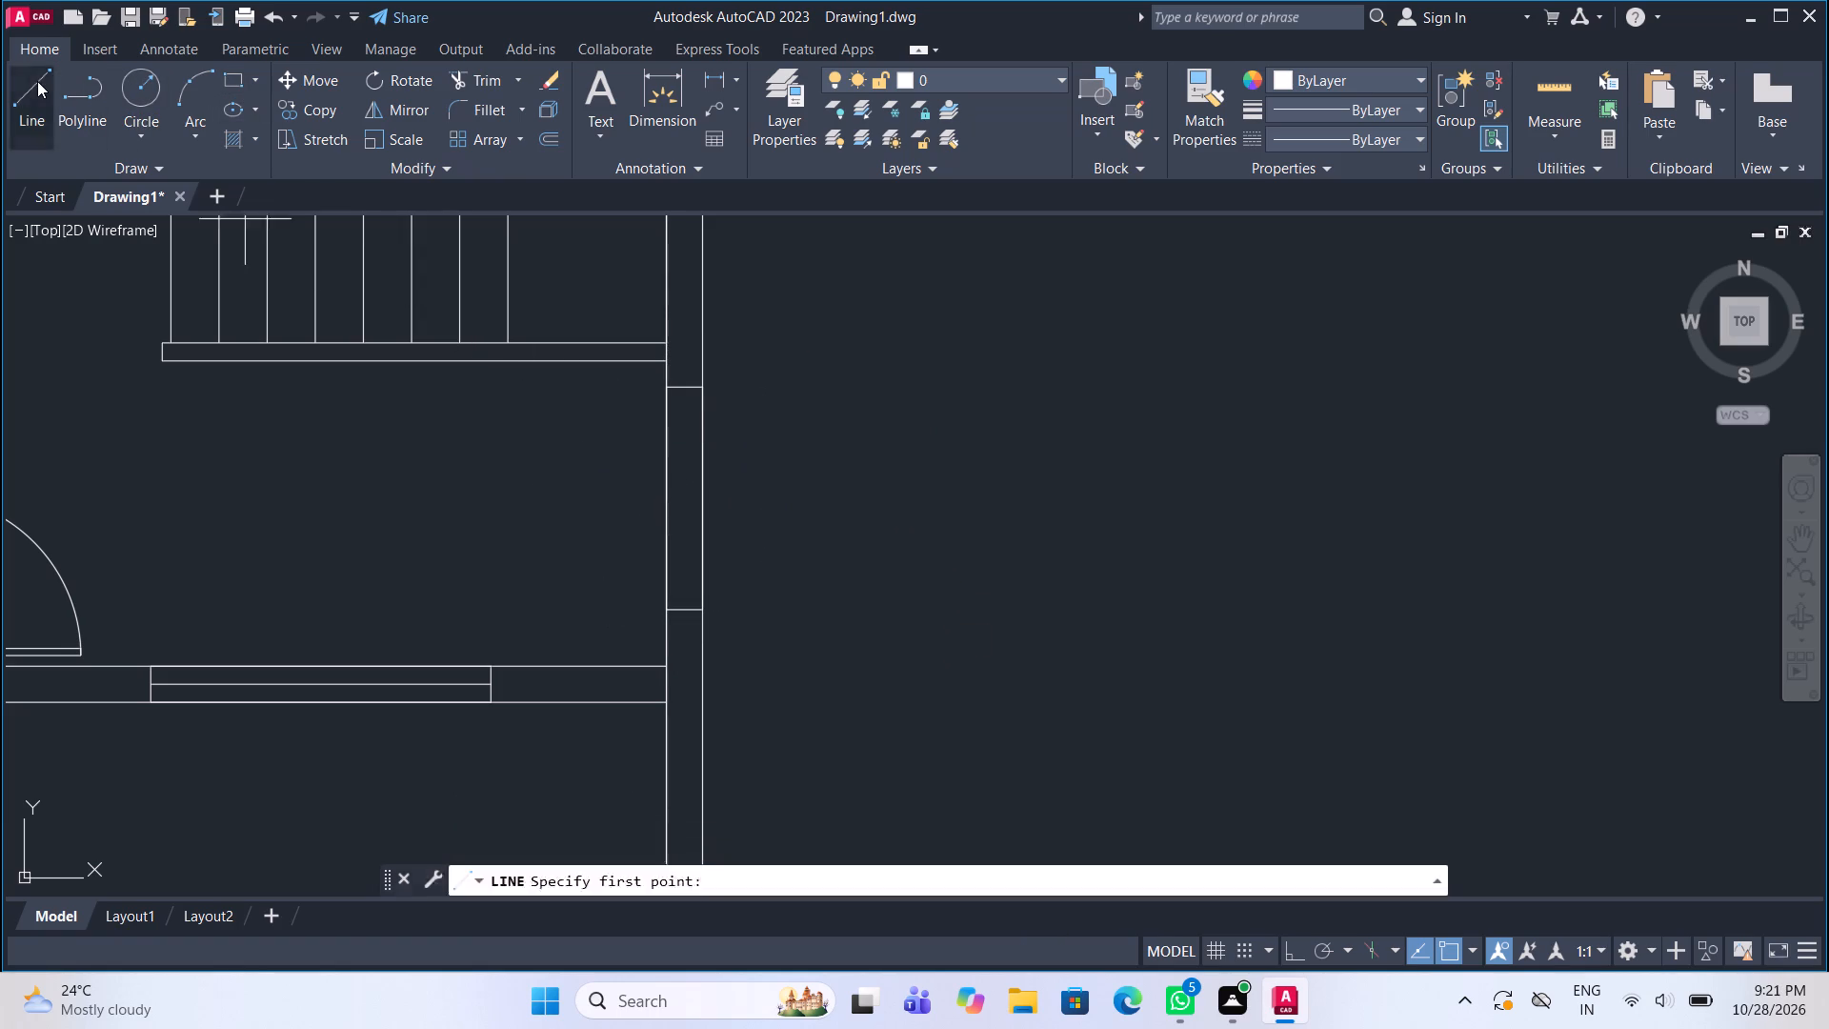
{"action": "left_click", "coordinate": [690, 612]}
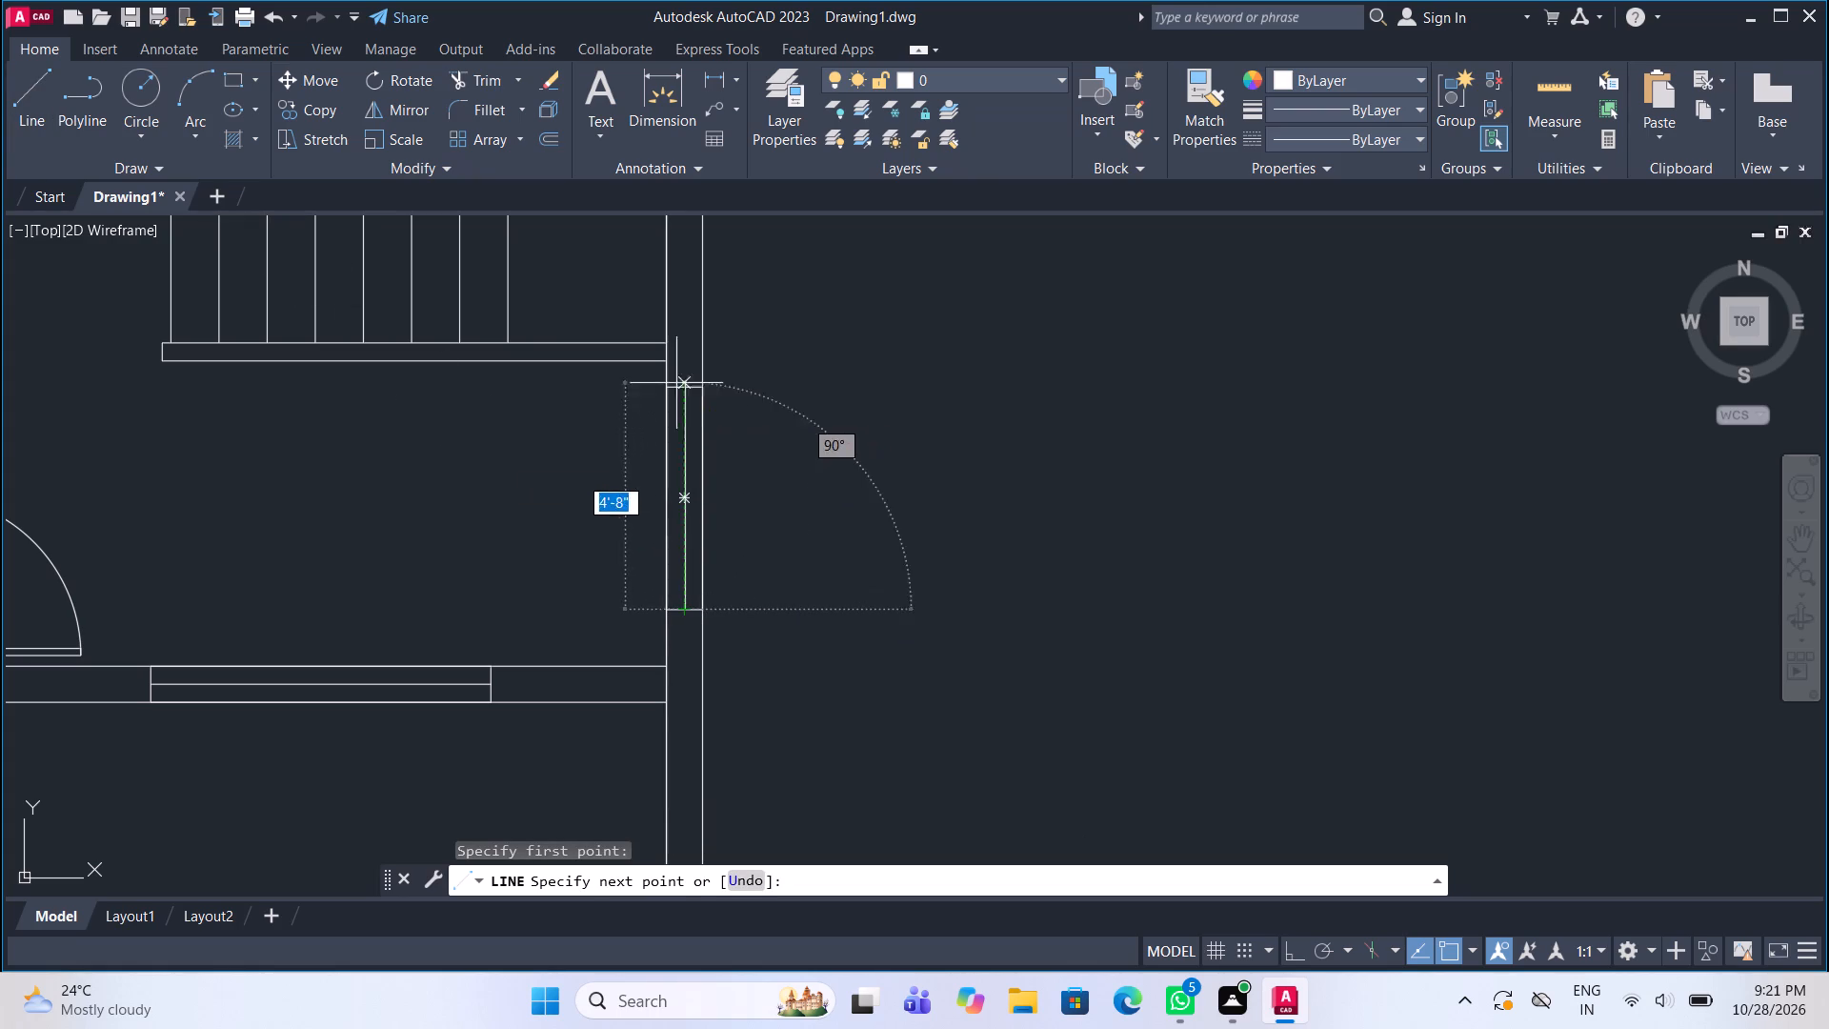
{"action": "left_click", "coordinate": [682, 395]}
{"action": "key", "text": "Escape"}
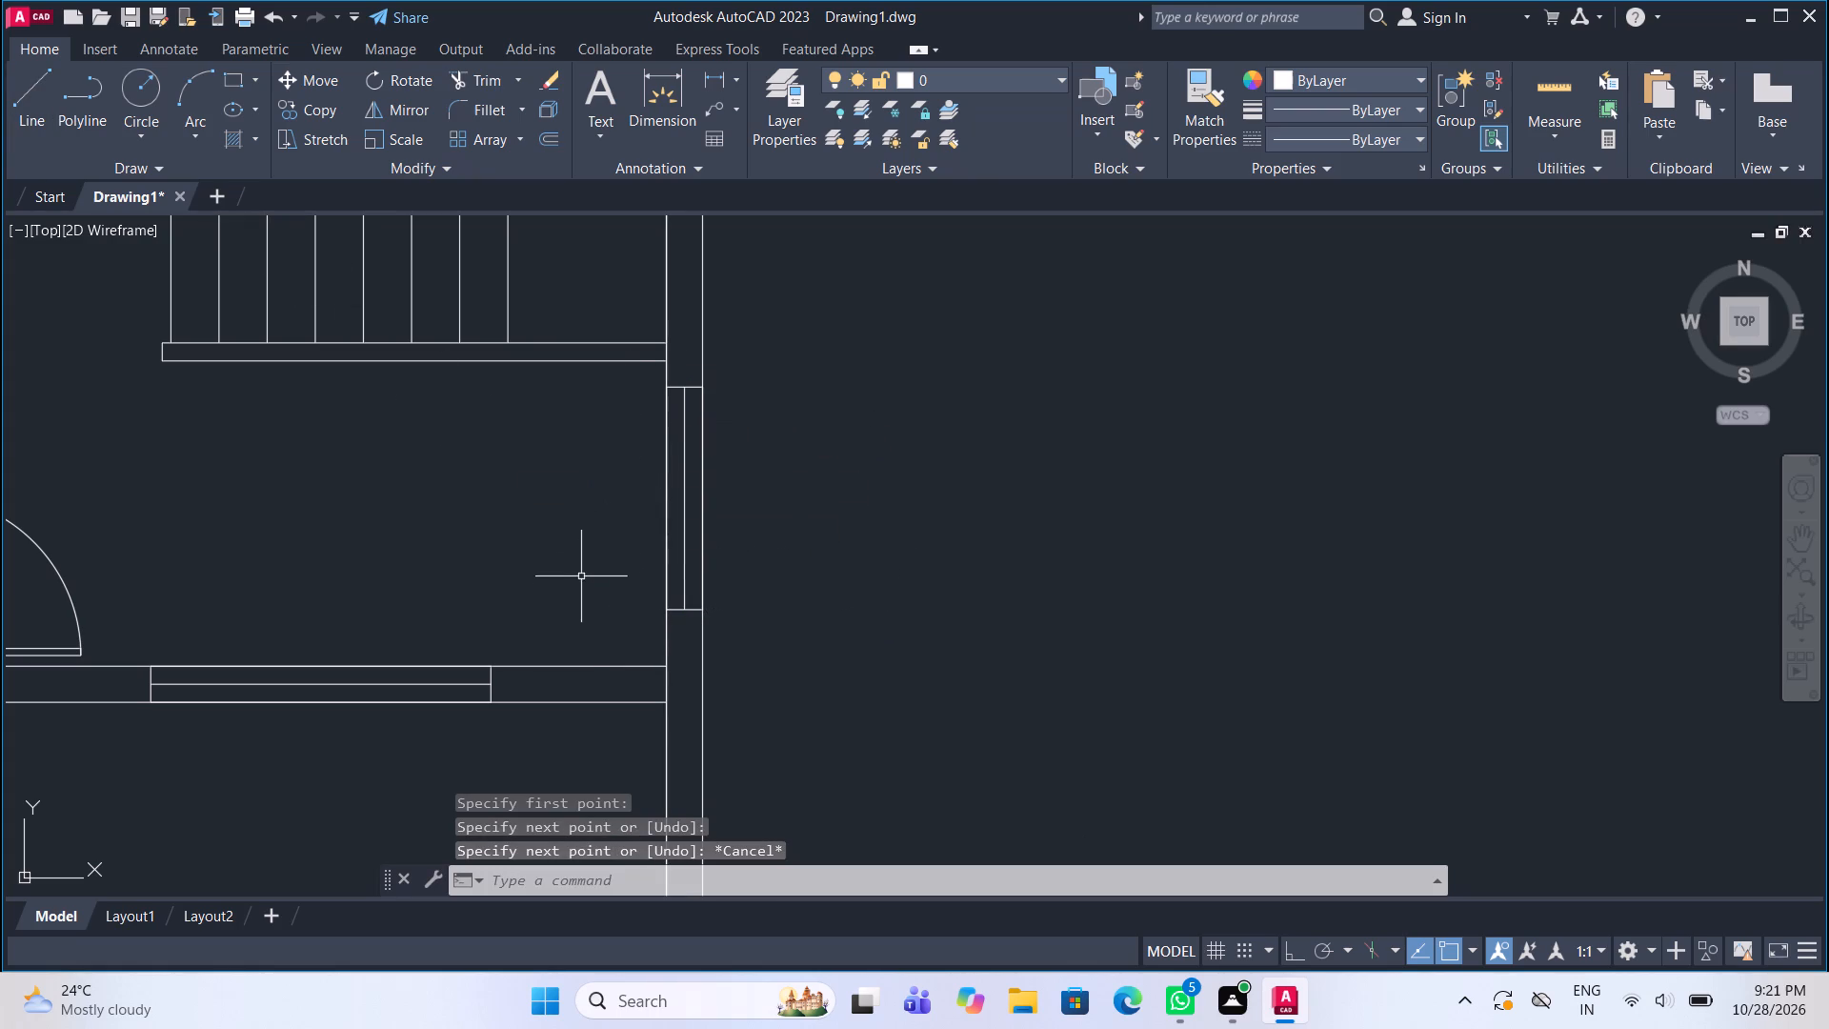
Copy the upper small room's window by its upper inner corner to the right outer wall between the entrance door and the staircase.
{"action": "scroll", "coordinate": [609, 643], "scroll_direction": "down", "scroll_amount": 4}
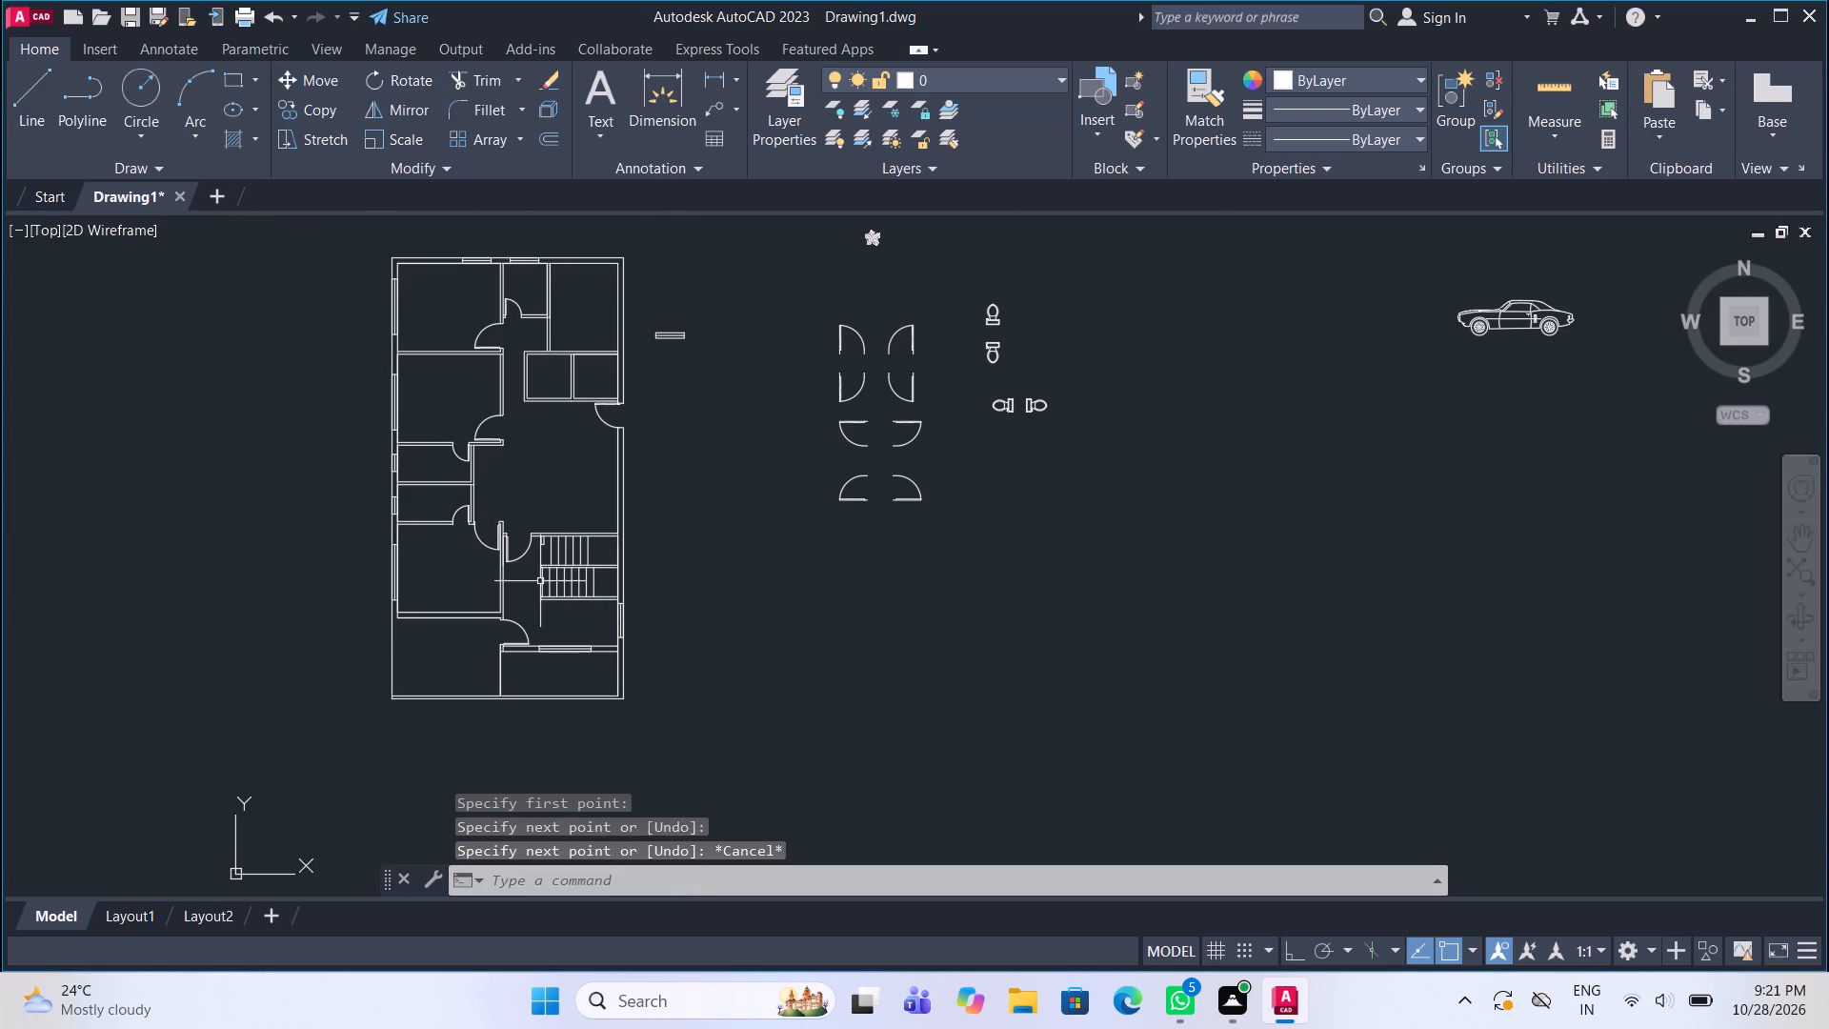
{"action": "middle_click_drag", "start_coordinate": [472, 505], "coordinate": [521, 531]}
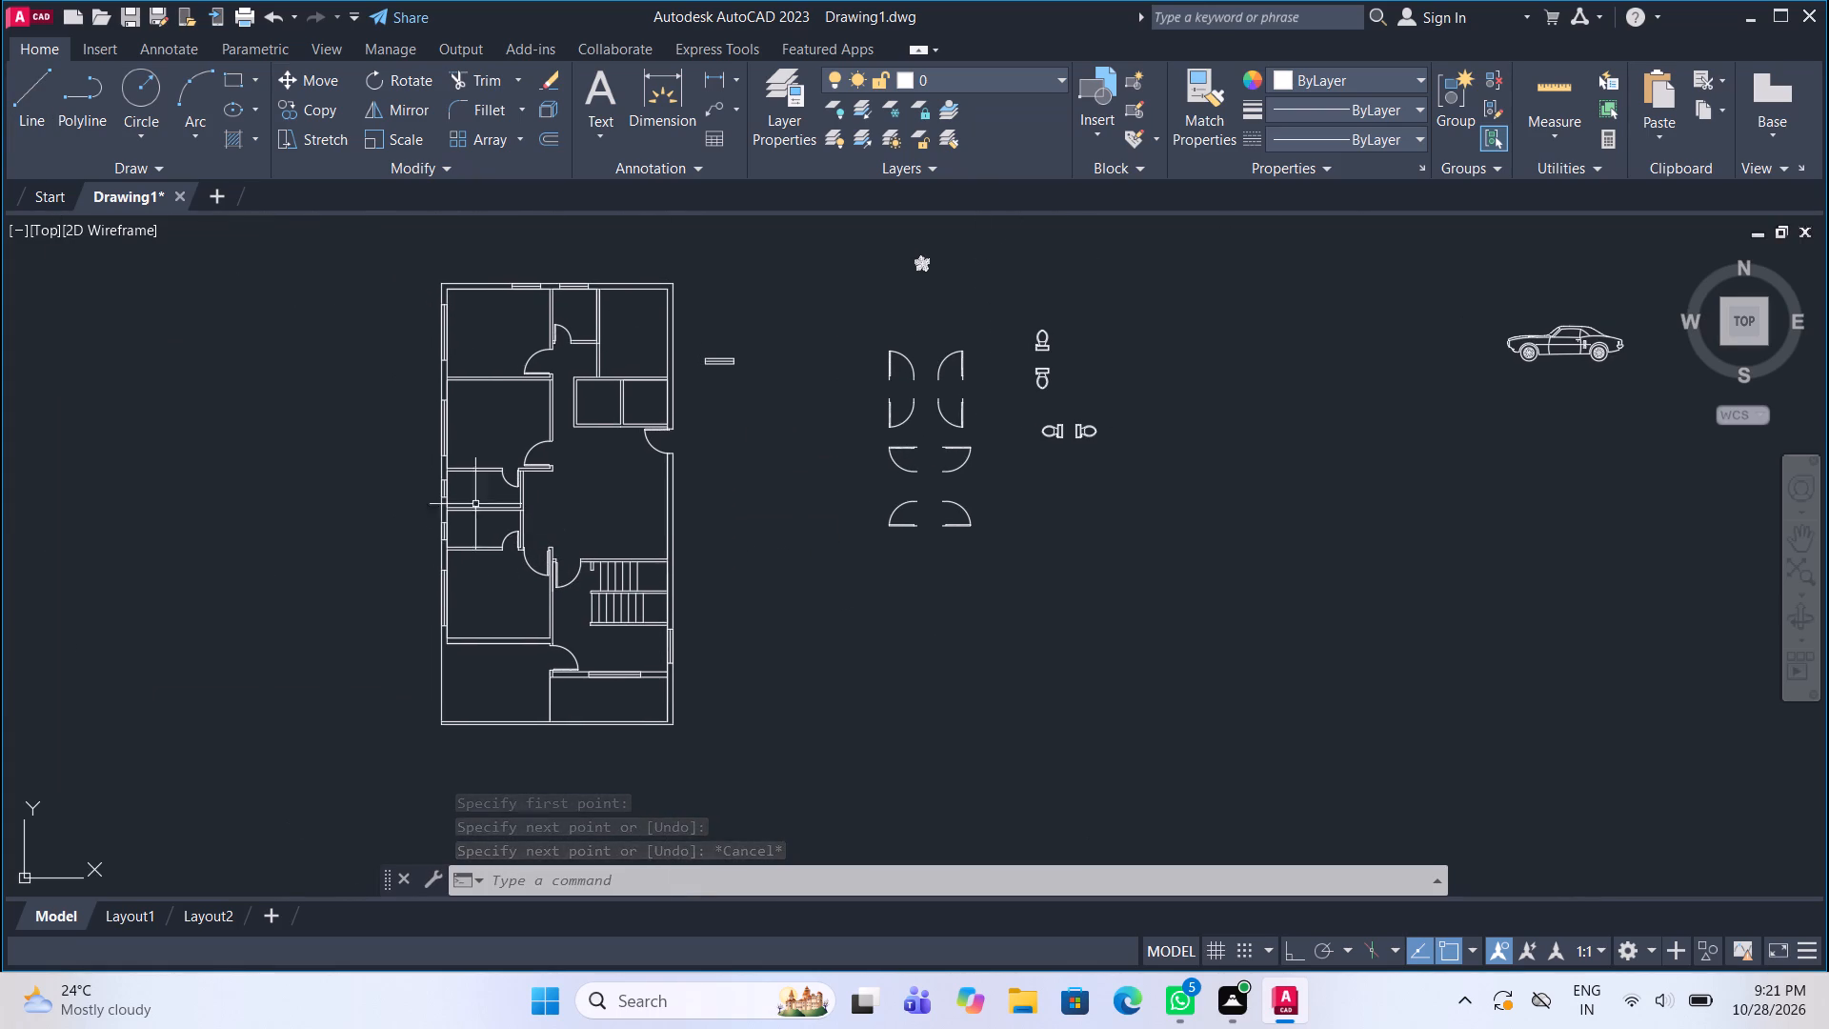
{"action": "scroll", "coordinate": [412, 506], "scroll_direction": "up", "scroll_amount": 3}
{"action": "scroll", "coordinate": [509, 472], "scroll_direction": "up", "scroll_amount": 1}
{"action": "left_click", "coordinate": [500, 480]}
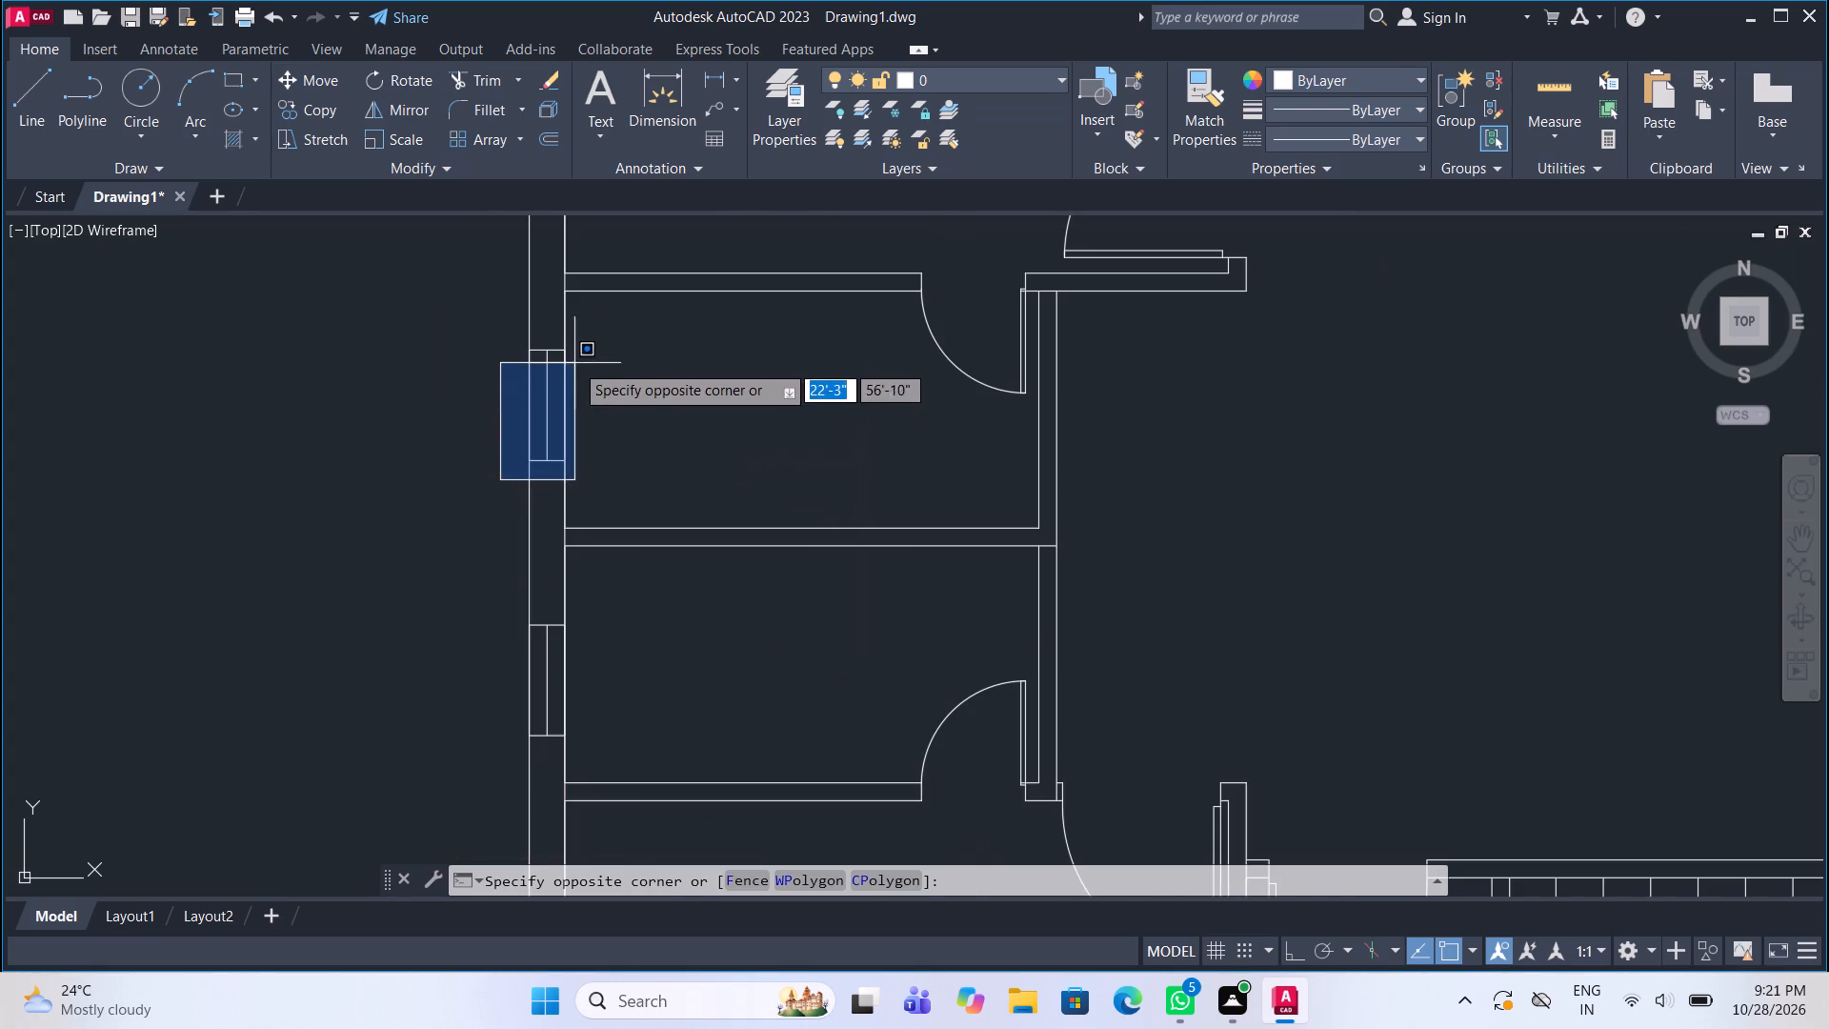
{"action": "left_click", "coordinate": [592, 327]}
{"action": "left_click", "coordinate": [332, 106]}
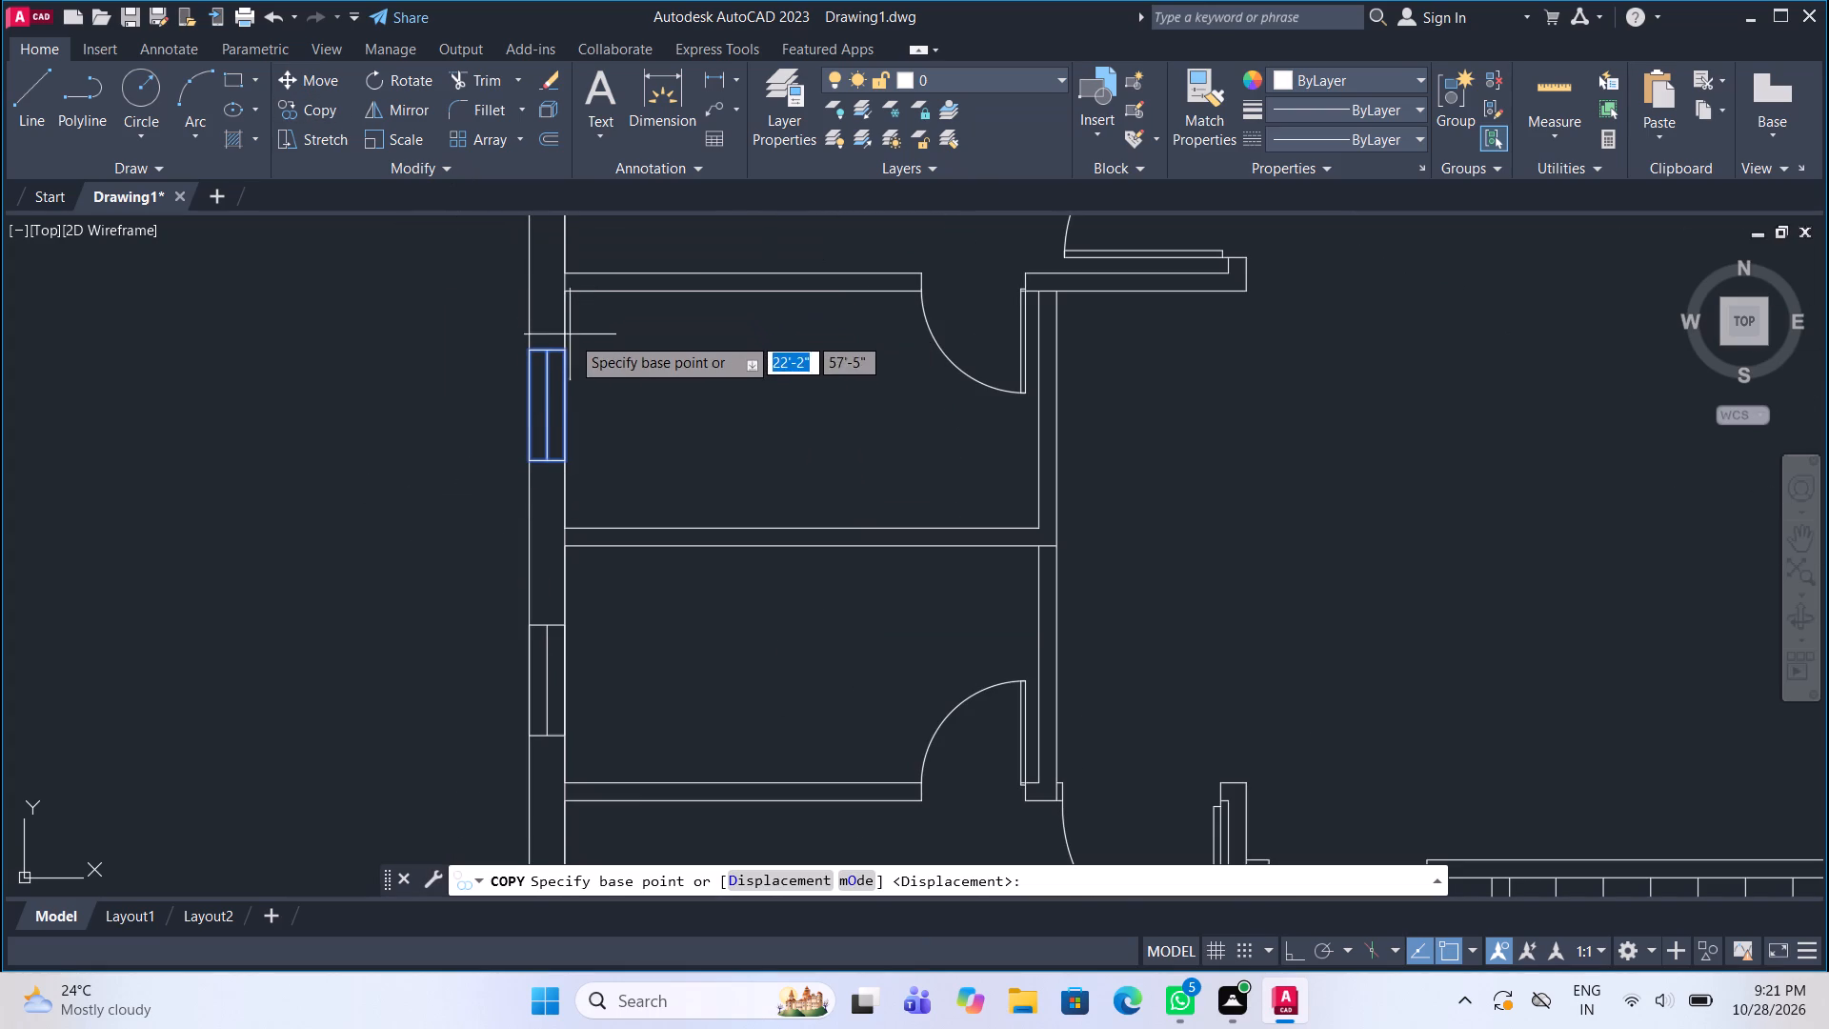
{"action": "left_click", "coordinate": [564, 348]}
{"action": "scroll", "coordinate": [451, 373], "scroll_direction": "down", "scroll_amount": 4}
{"action": "middle_click_drag", "start_coordinate": [791, 385], "coordinate": [737, 403]}
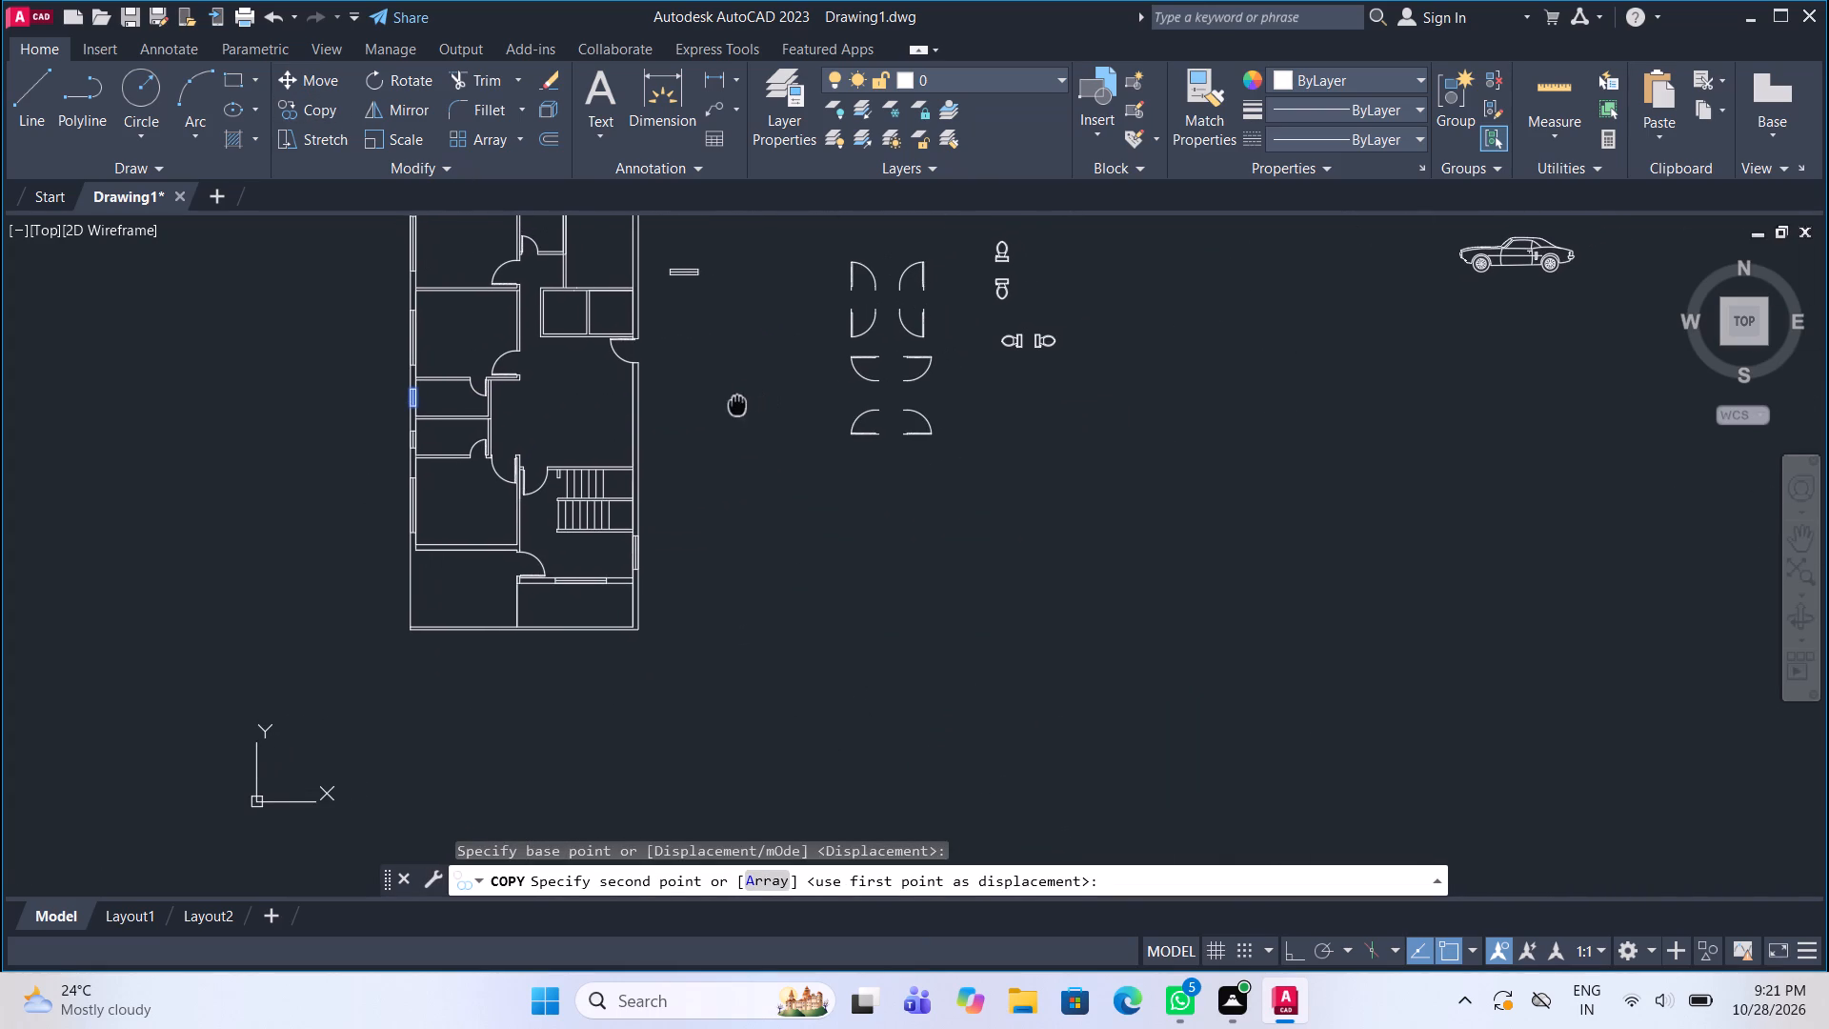
{"action": "middle_click_drag", "start_coordinate": [737, 403], "coordinate": [709, 403]}
{"action": "scroll", "coordinate": [617, 393], "scroll_direction": "up", "scroll_amount": 3}
{"action": "left_click", "coordinate": [573, 361]}
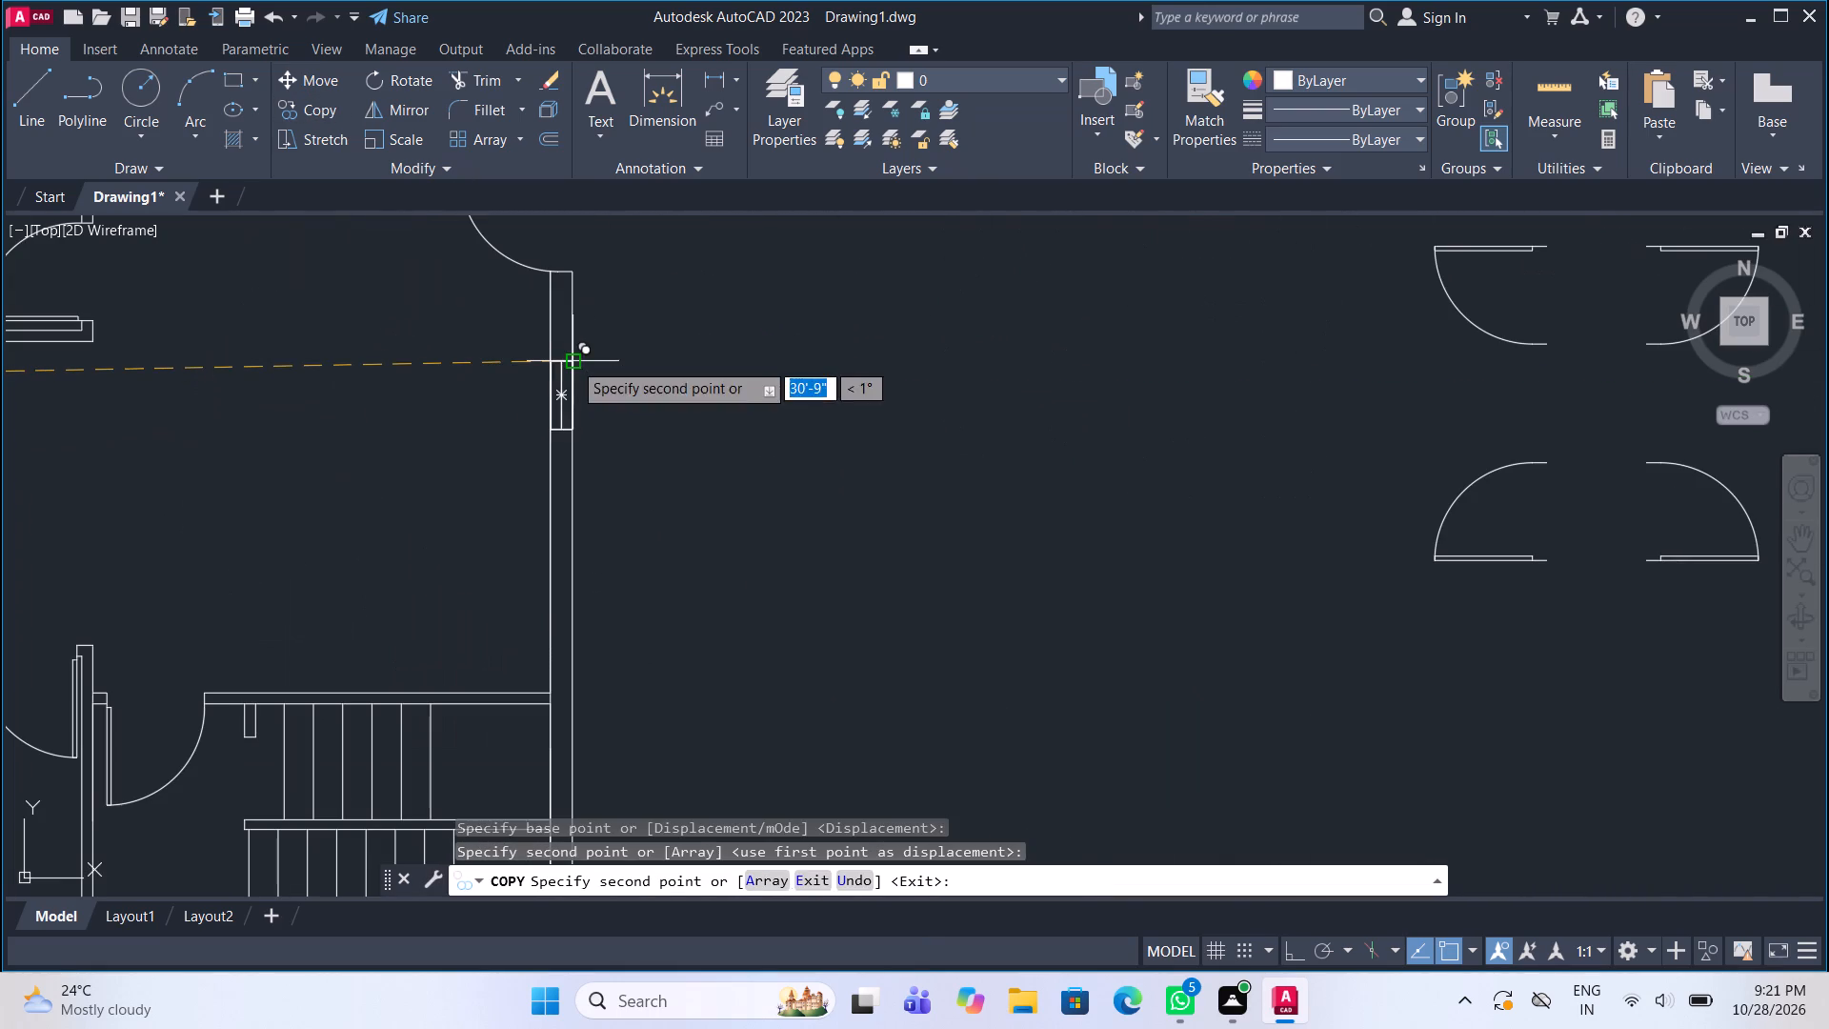
Place another copy of the small window in the right outer wall beside the small room above the entrance door.
{"action": "scroll", "coordinate": [590, 460], "scroll_direction": "down", "scroll_amount": 2}
{"action": "scroll", "coordinate": [573, 283], "scroll_direction": "up", "scroll_amount": 2}
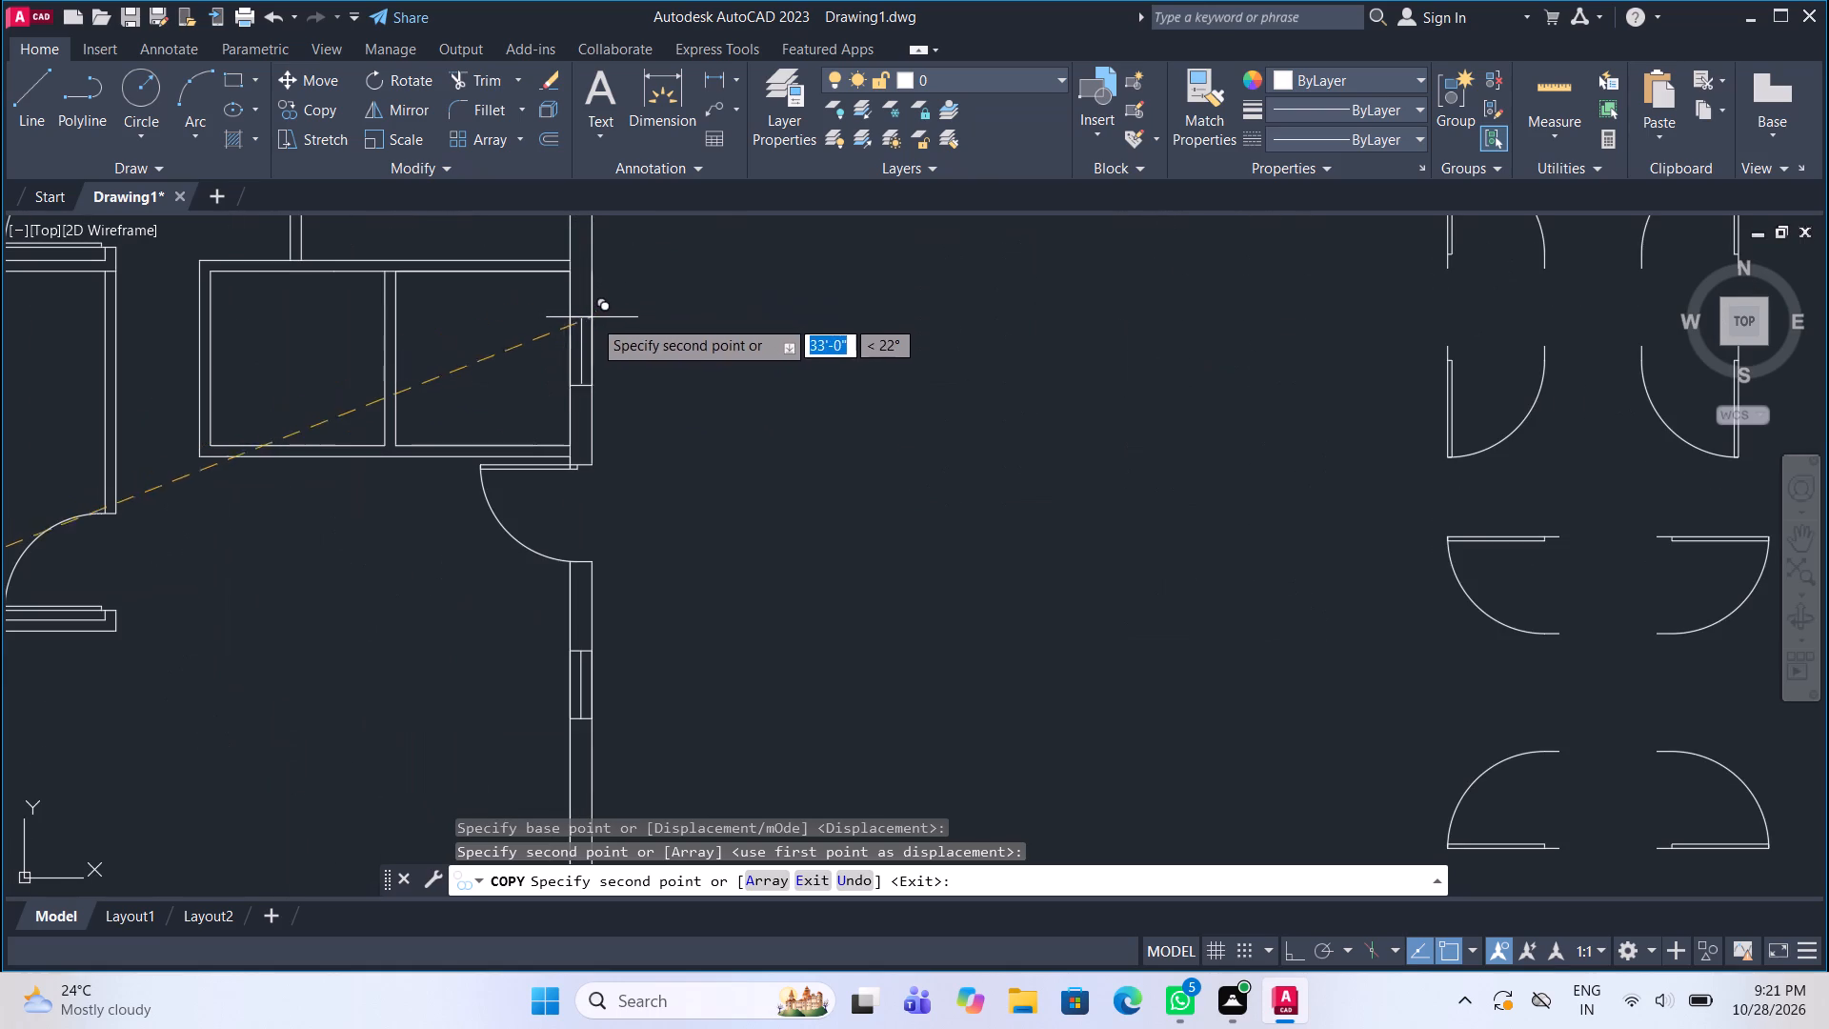
{"action": "left_click", "coordinate": [592, 313]}
{"action": "scroll", "coordinate": [589, 497], "scroll_direction": "down", "scroll_amount": 3}
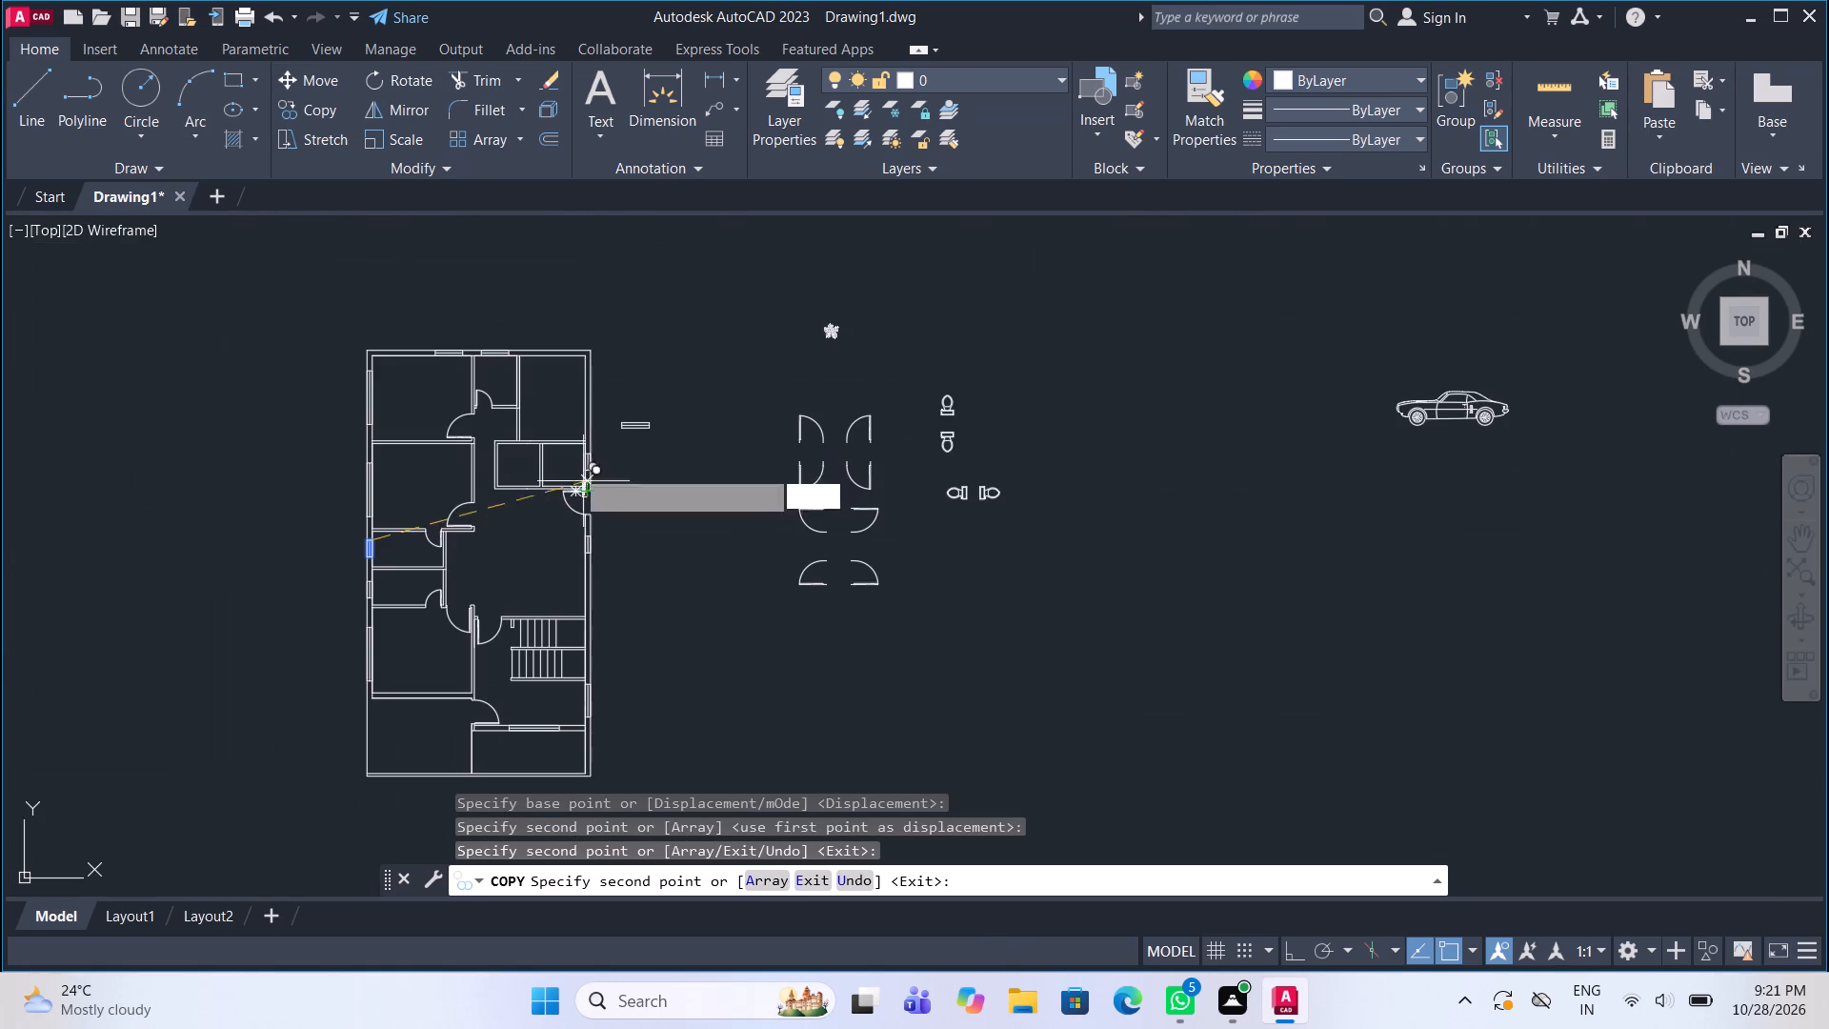
{"action": "scroll", "coordinate": [569, 424], "scroll_direction": "up", "scroll_amount": 1}
{"action": "key", "text": "Escape"}
Copy the top-left room's long window by its upper inner corner to the right outer wall of the top-right room.
{"action": "scroll", "coordinate": [86, 328], "scroll_direction": "up", "scroll_amount": 2}
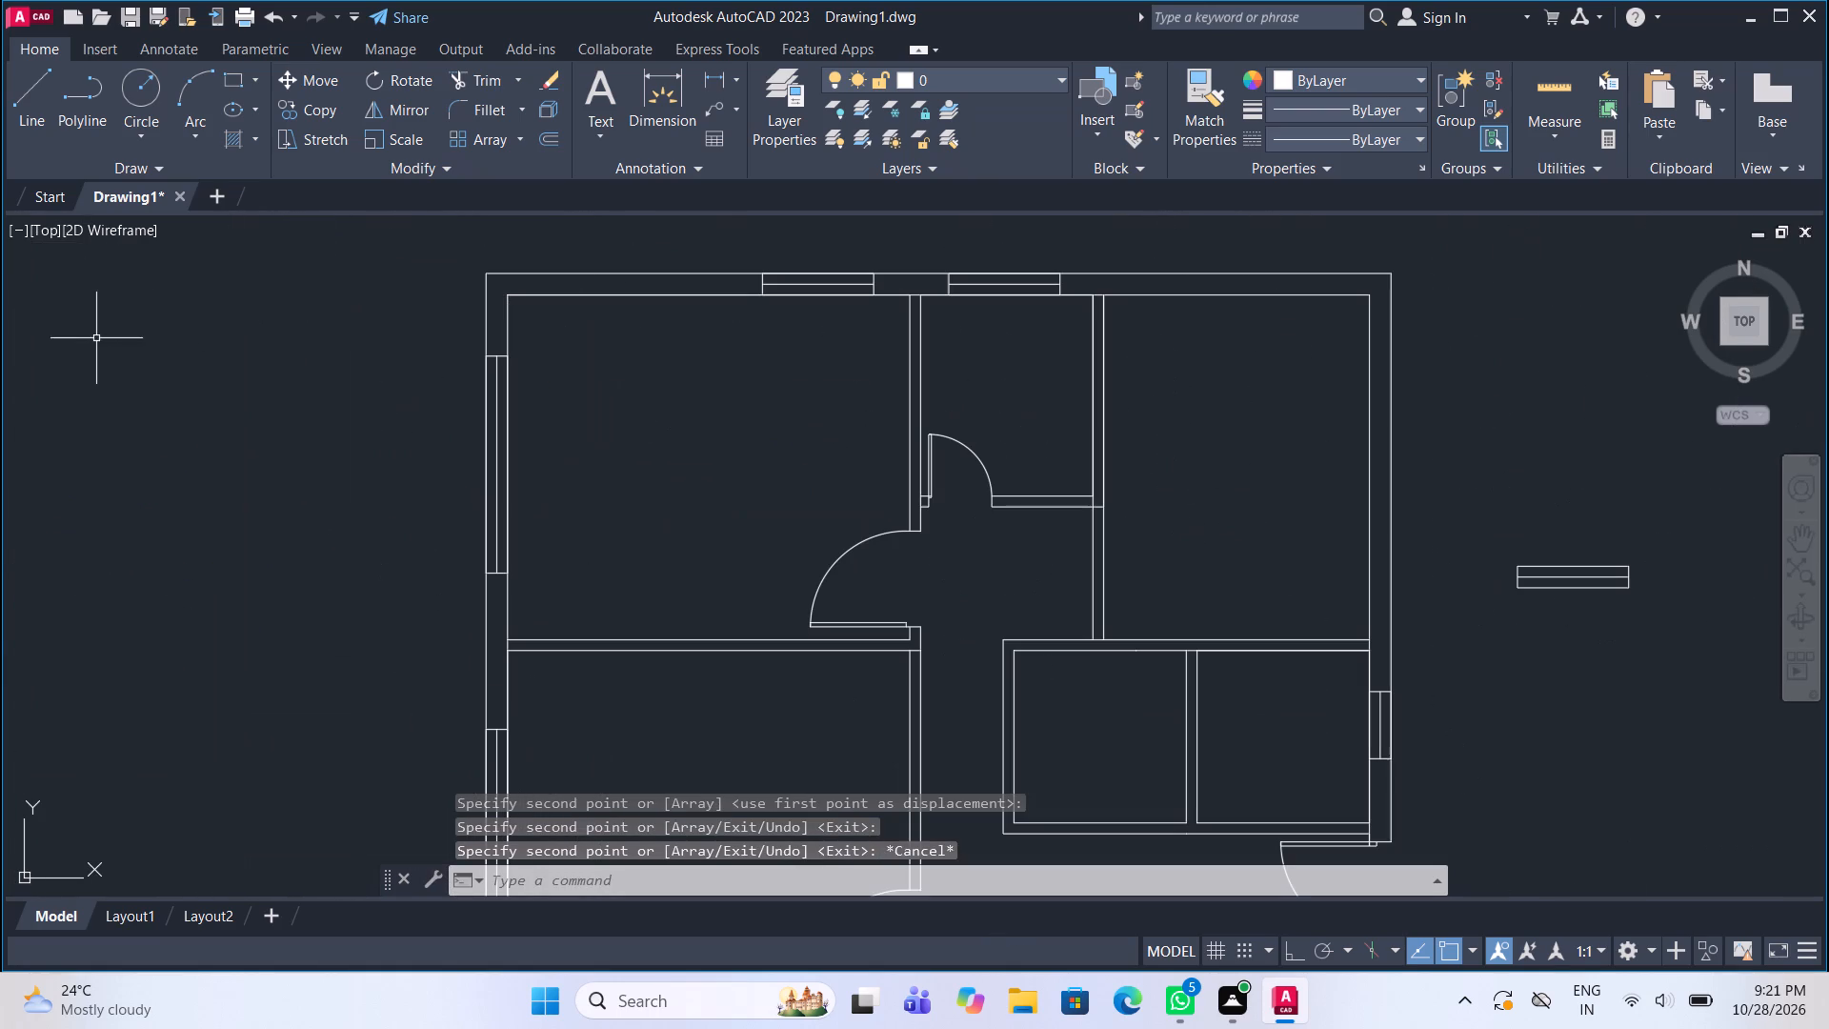
{"action": "left_click", "coordinate": [461, 585]}
{"action": "left_click", "coordinate": [582, 348]}
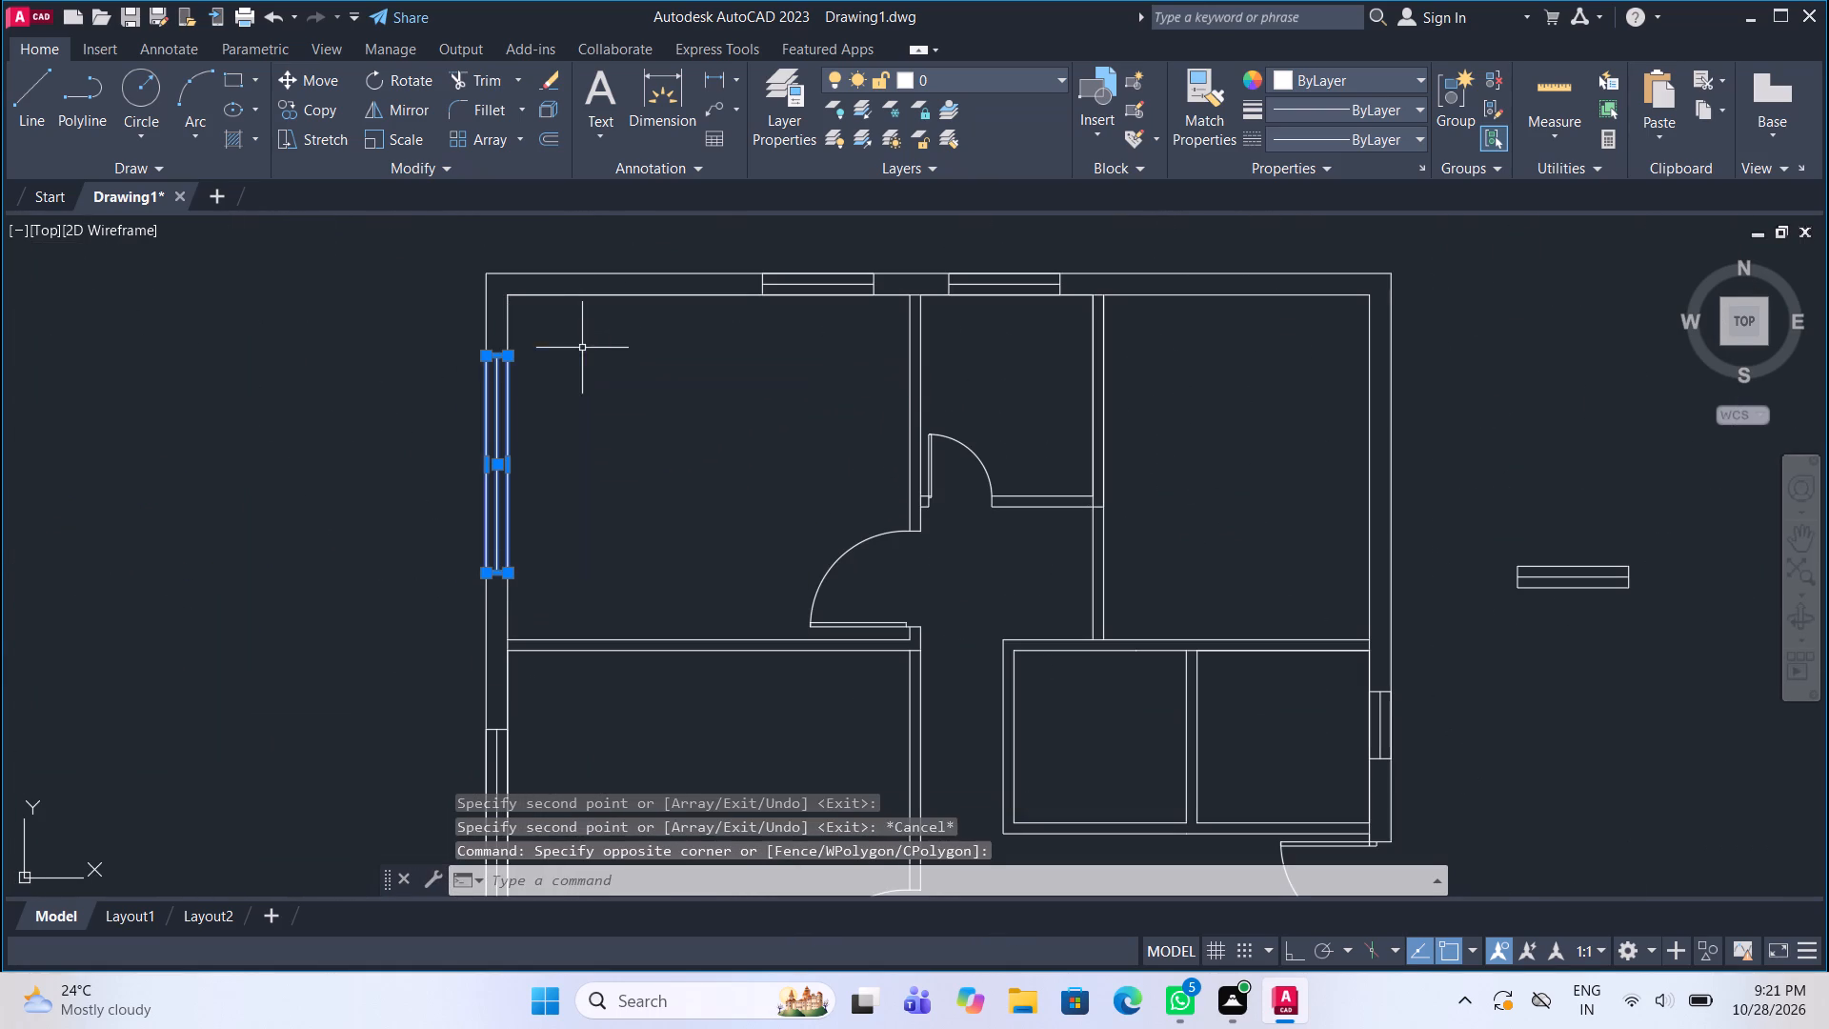
{"action": "left_click", "coordinate": [323, 112]}
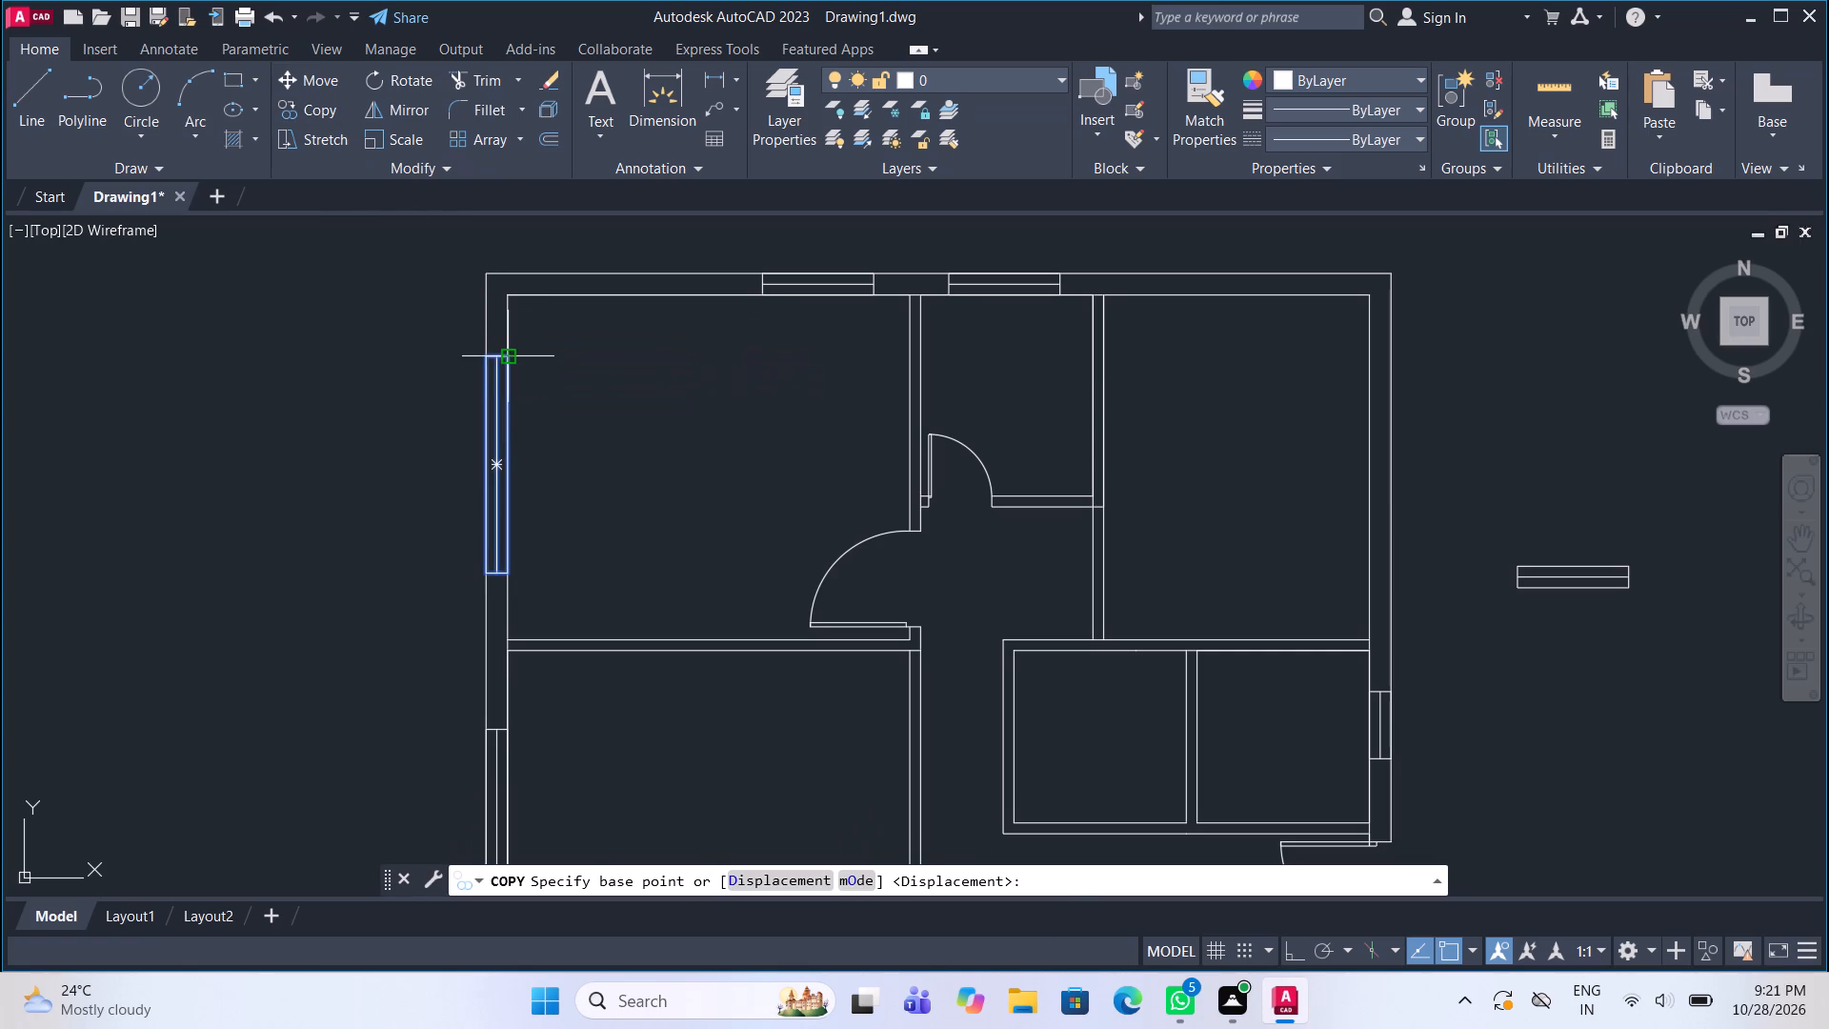
{"action": "left_click", "coordinate": [505, 359]}
{"action": "scroll", "coordinate": [505, 367], "scroll_direction": "down", "scroll_amount": 2}
{"action": "scroll", "coordinate": [882, 368], "scroll_direction": "up", "scroll_amount": 1}
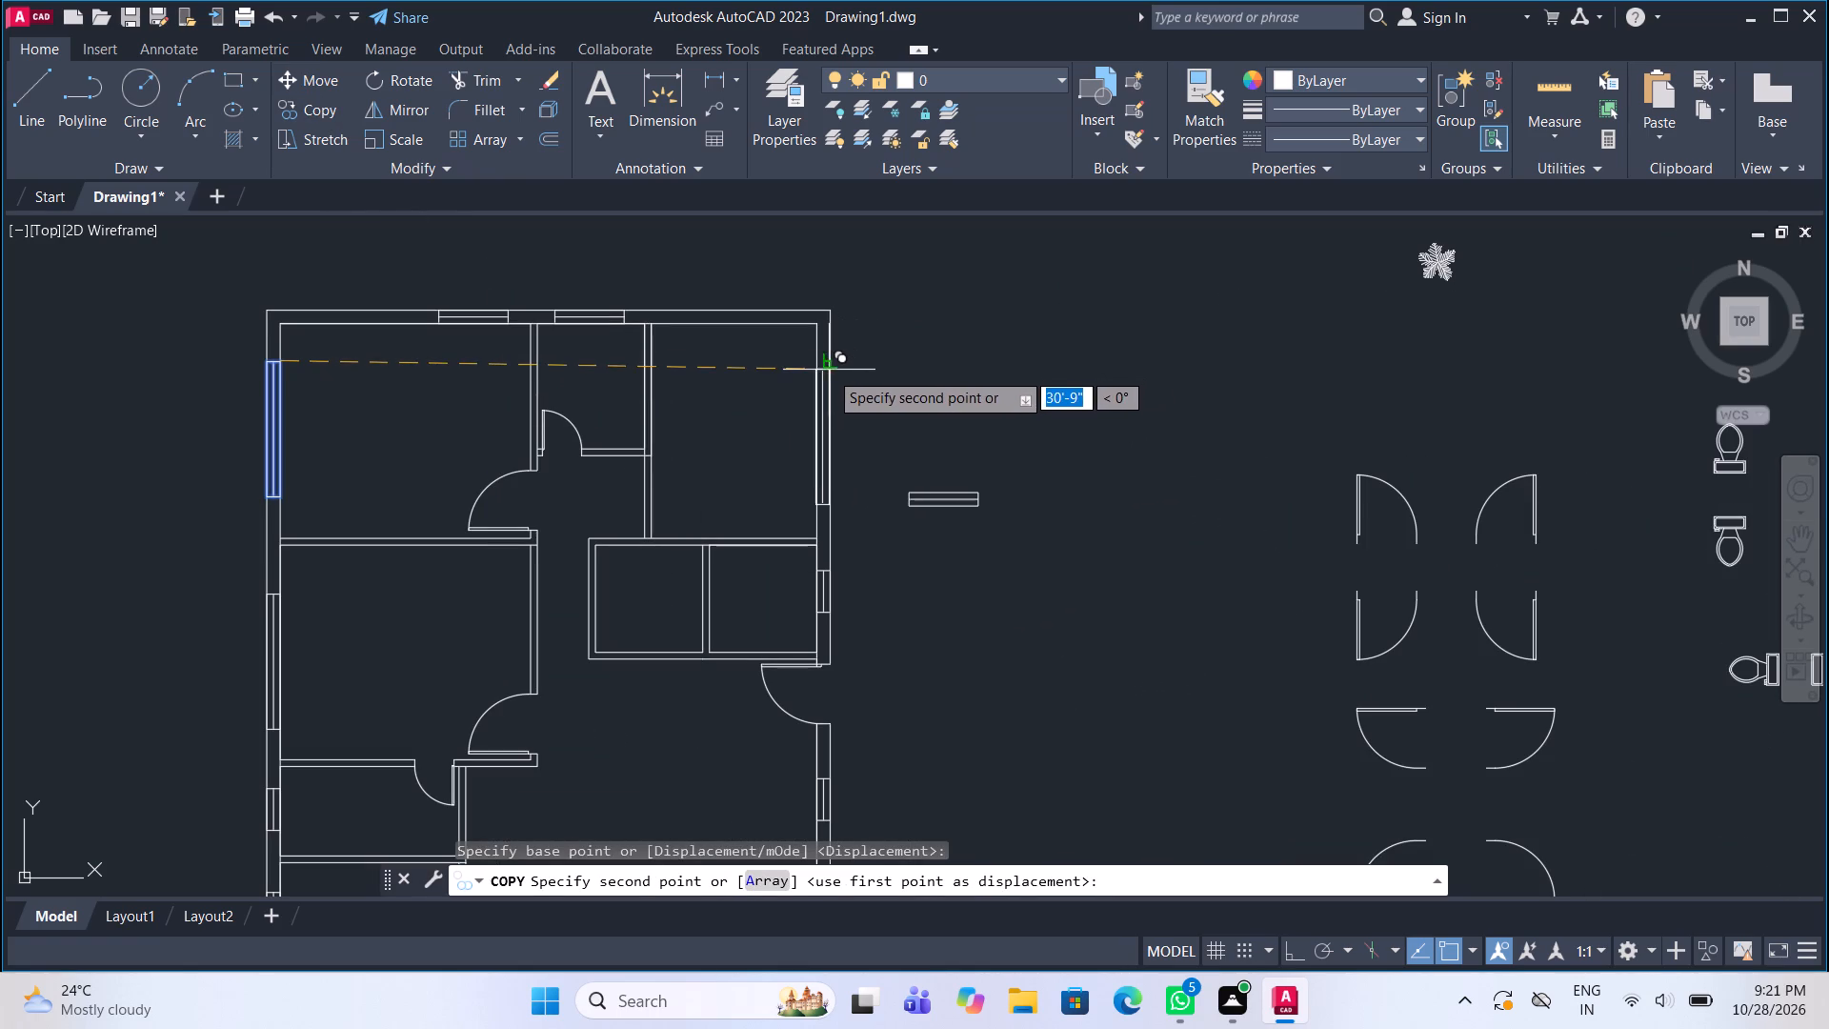
{"action": "left_click", "coordinate": [827, 373]}
{"action": "key", "text": "Escape"}
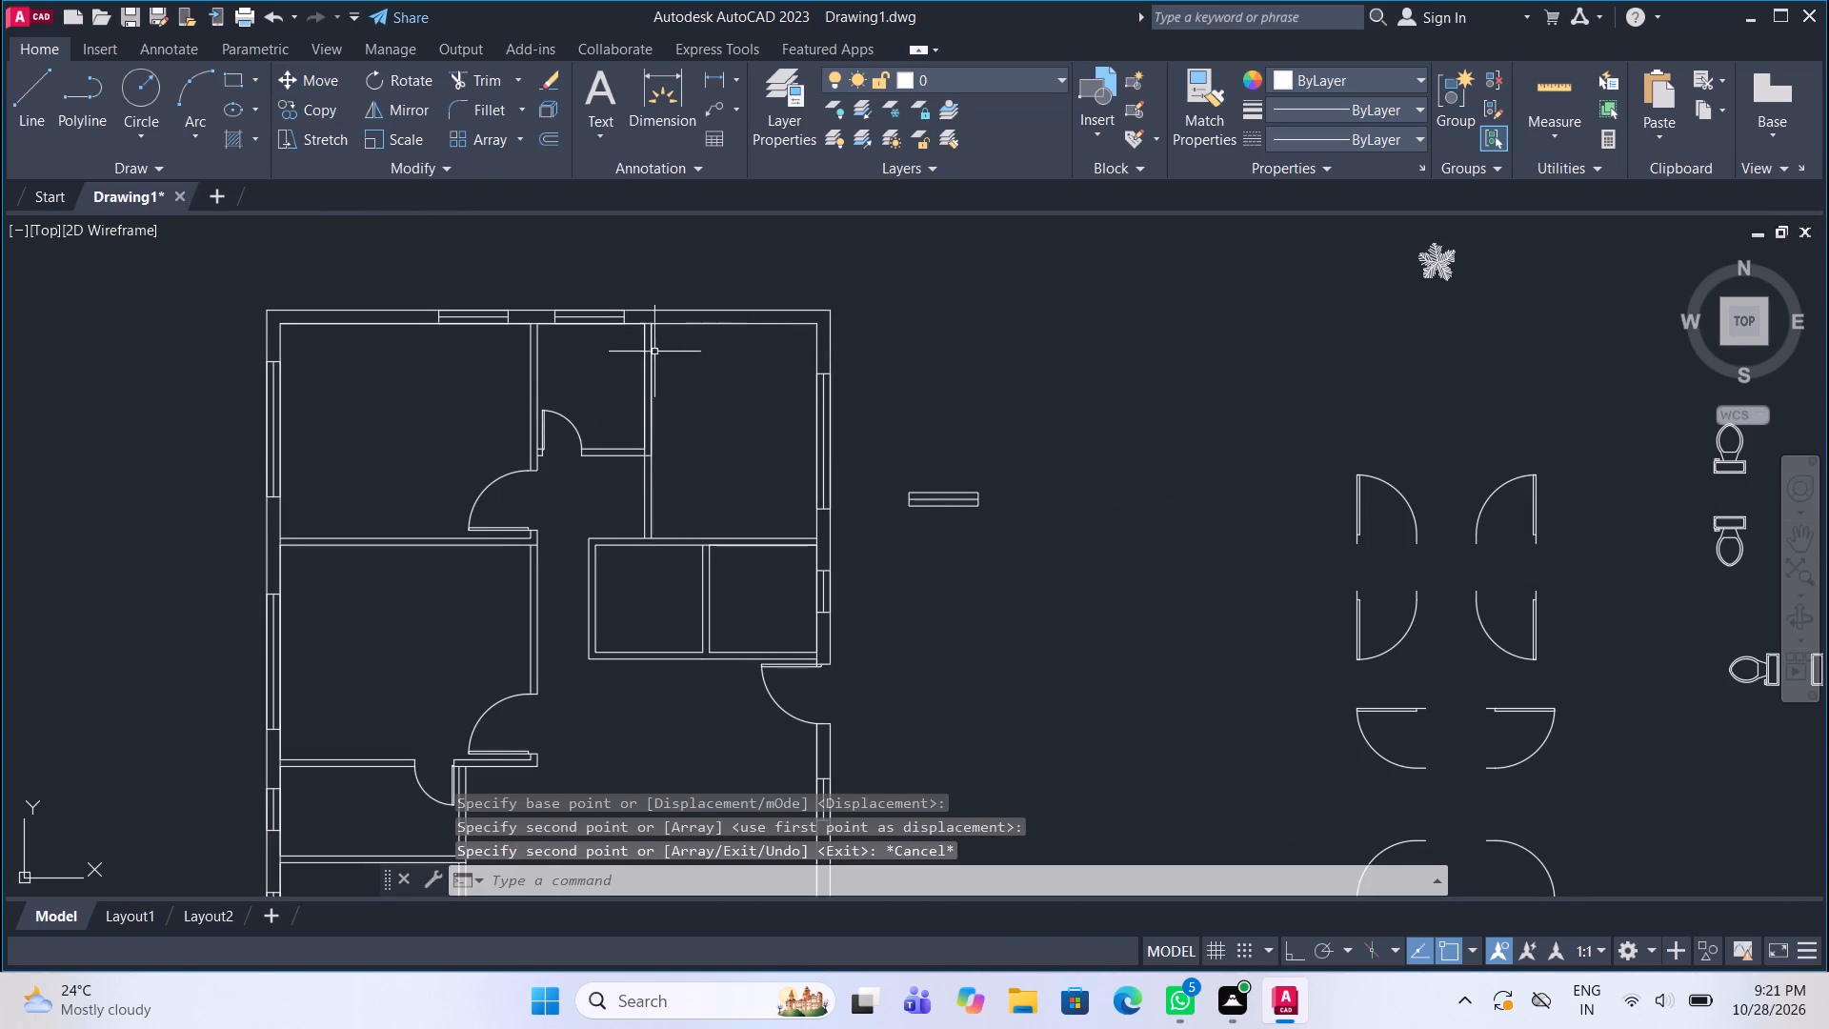
Draw a window about 5" by 4'-4" with a lengthwise centre line in the partition between the two small rooms above the entrance door.
{"action": "scroll", "coordinate": [723, 663], "scroll_direction": "up", "scroll_amount": 1}
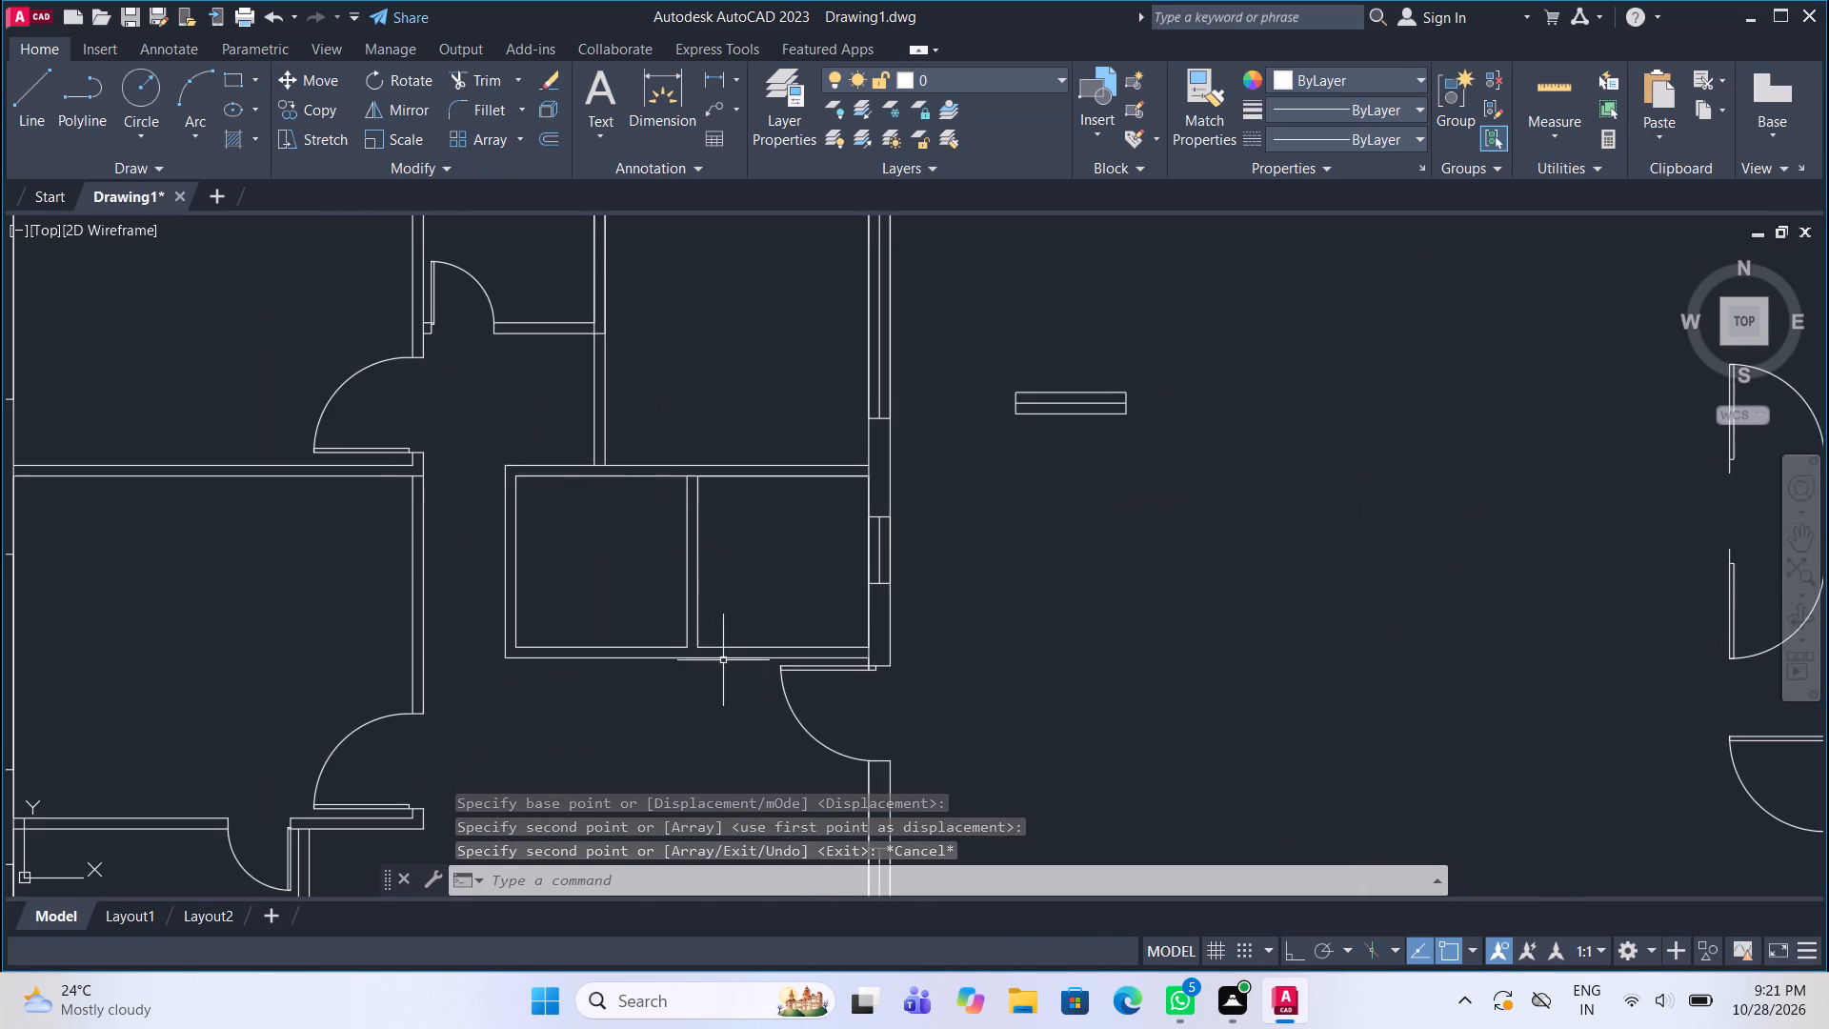
{"action": "middle_click_drag", "start_coordinate": [719, 657], "coordinate": [704, 583]}
{"action": "scroll", "coordinate": [675, 573], "scroll_direction": "up", "scroll_amount": 2}
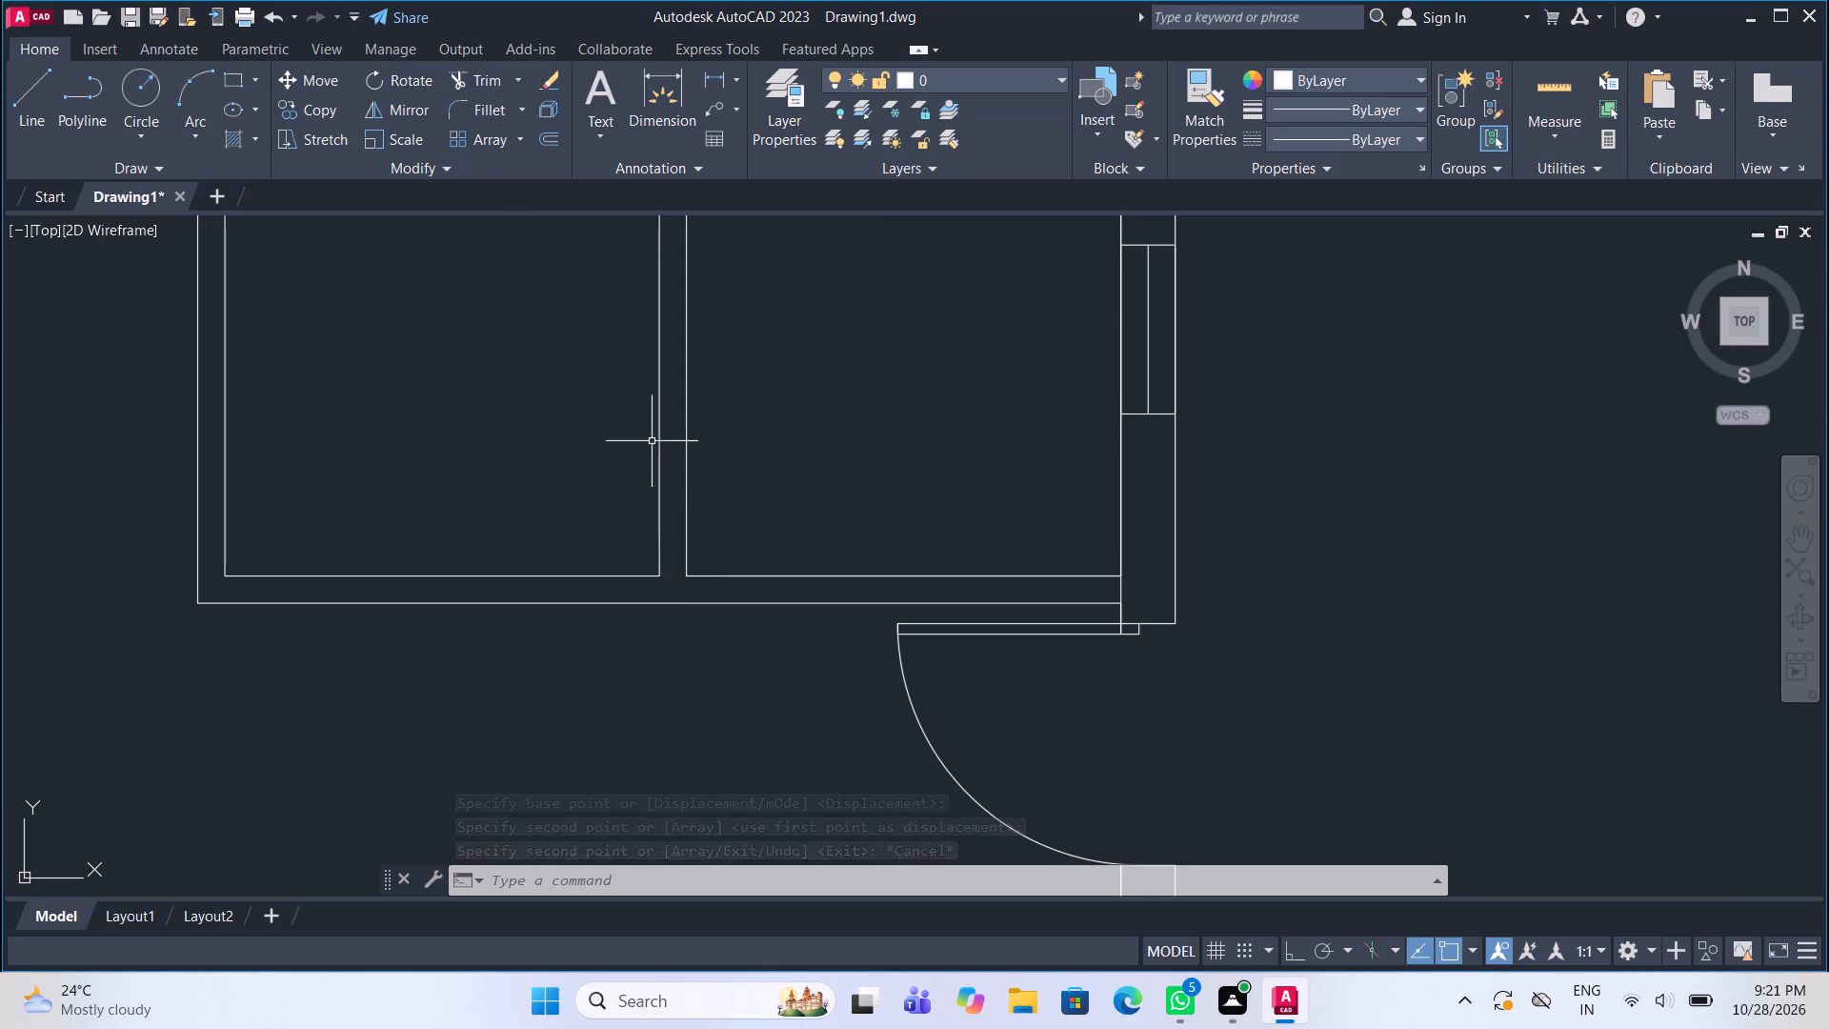
{"action": "middle_click_drag", "start_coordinate": [738, 390], "coordinate": [636, 443]}
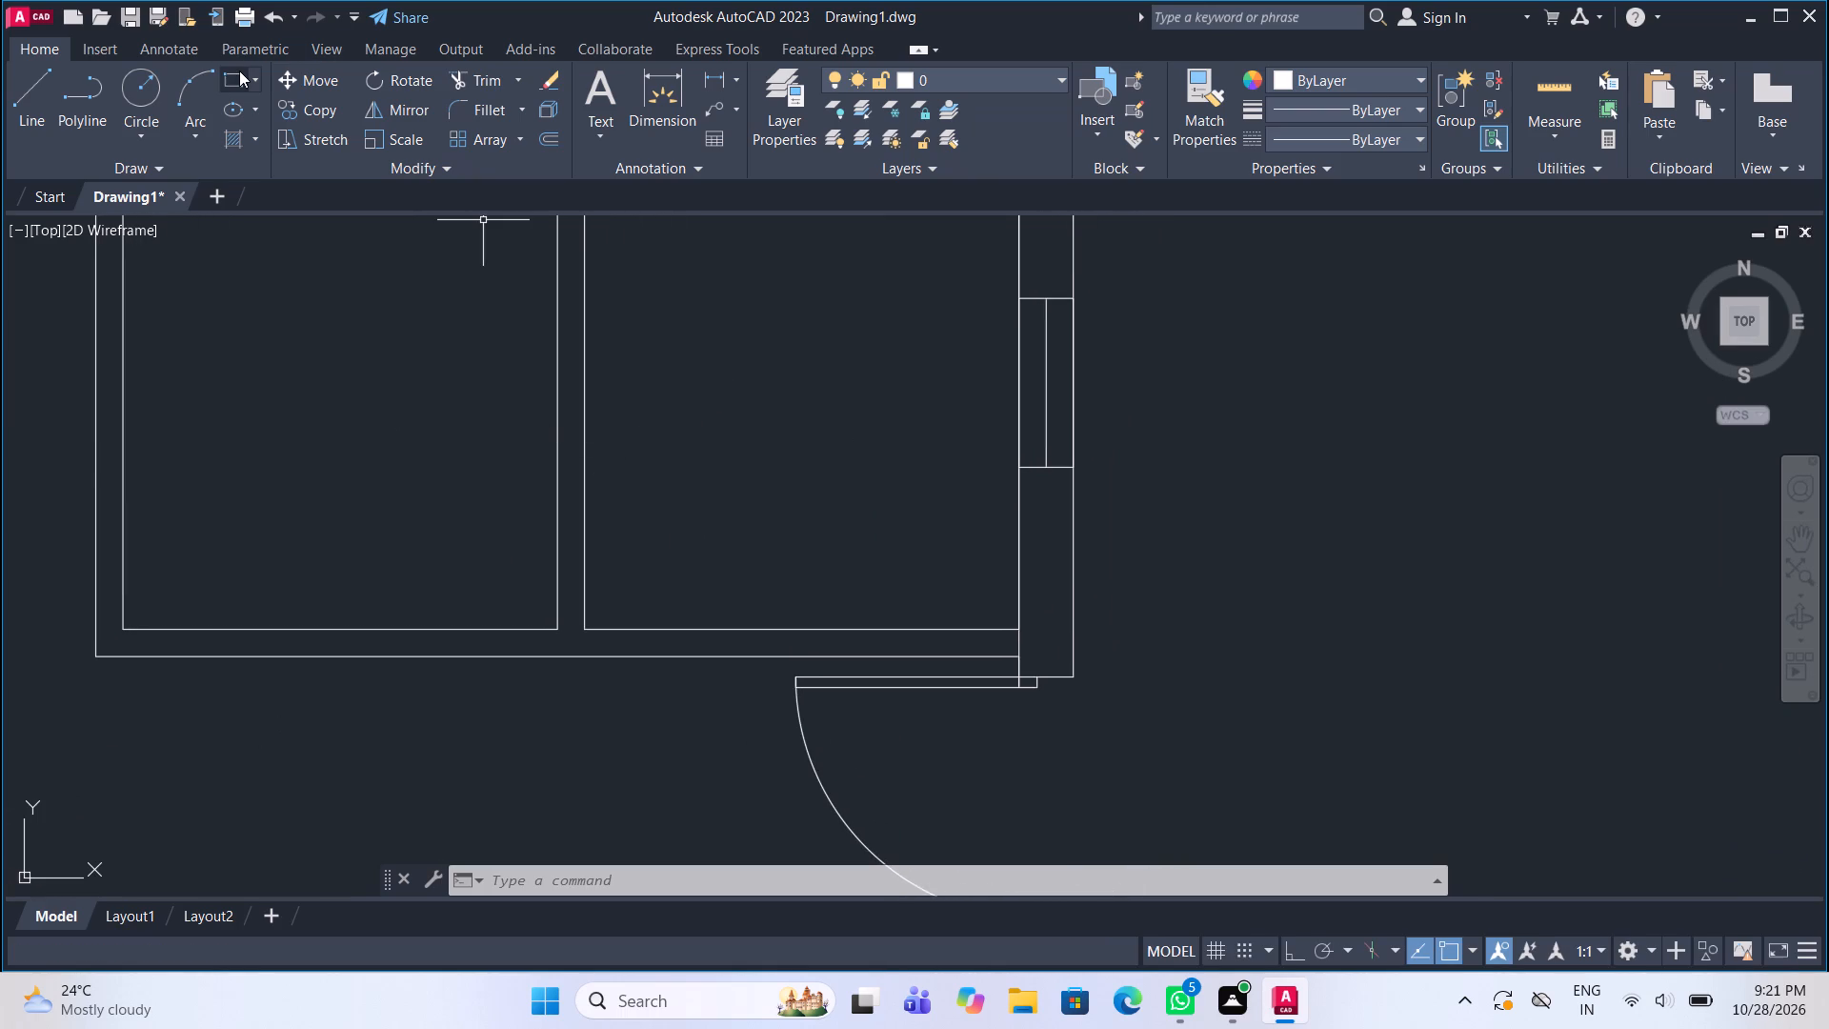
{"action": "left_click", "coordinate": [239, 71]}
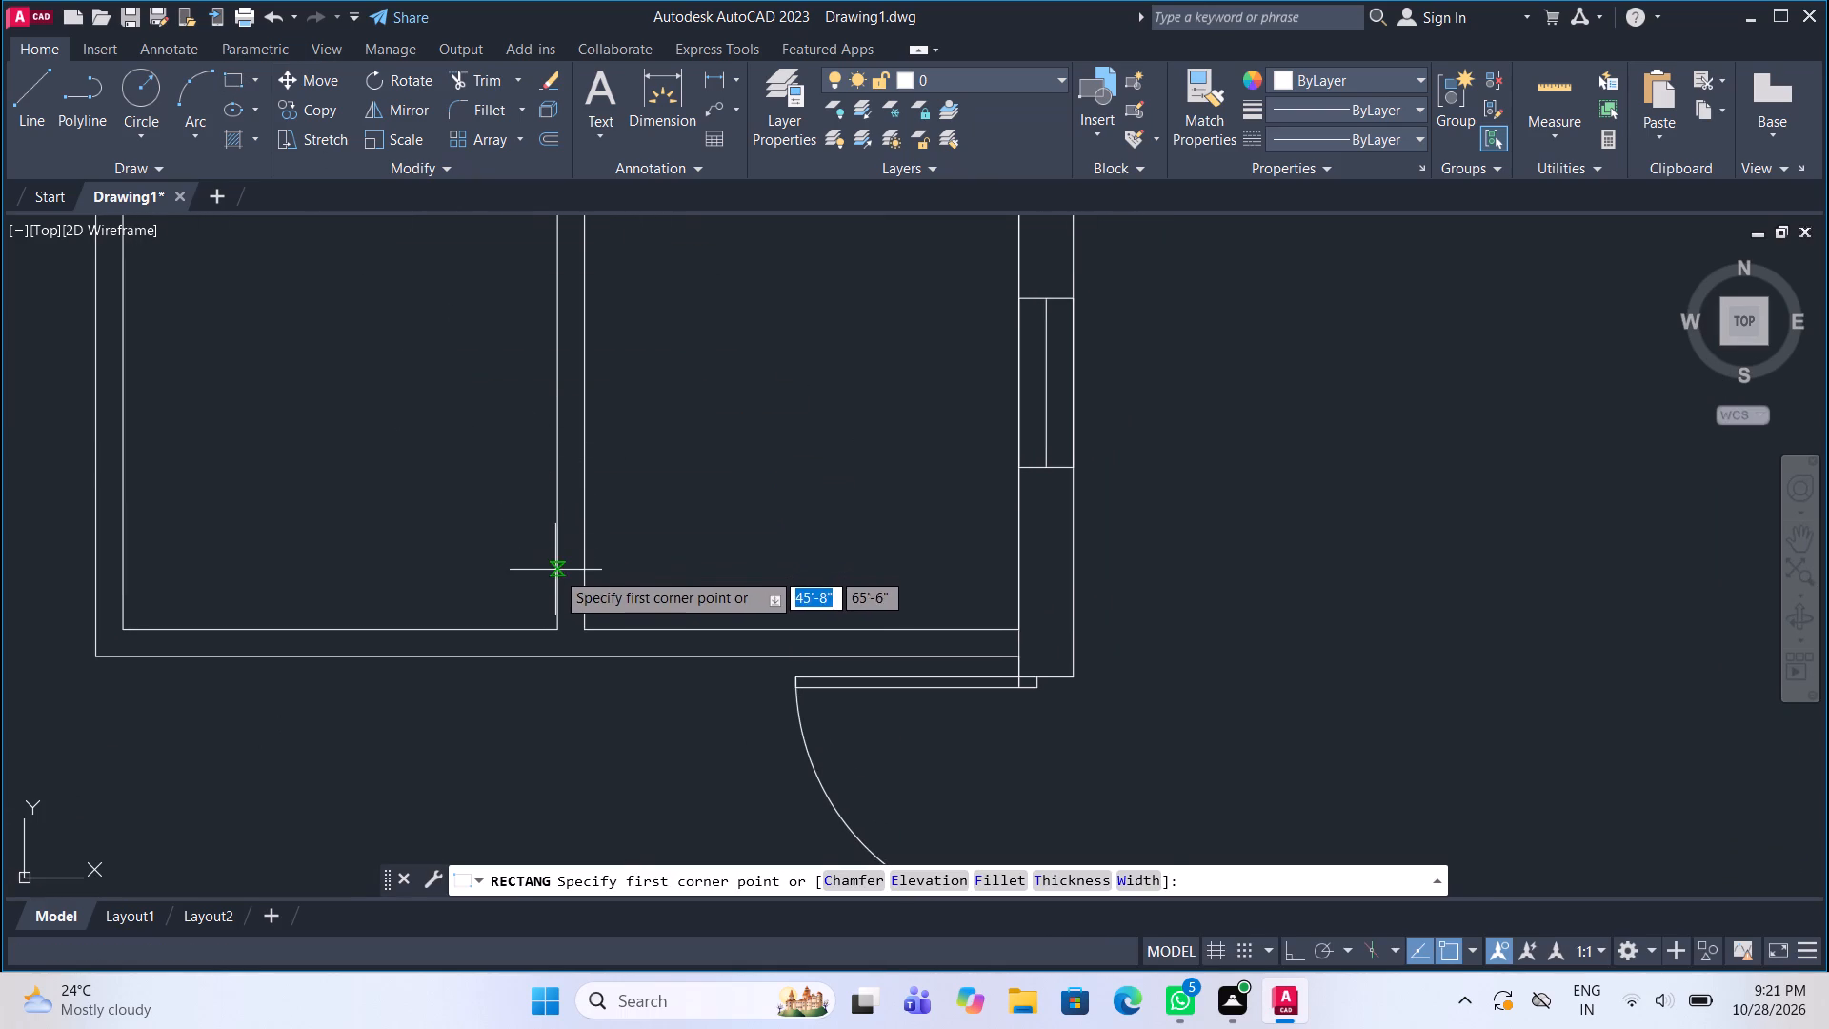
{"action": "left_click", "coordinate": [555, 571]}
{"action": "middle_click_drag", "start_coordinate": [576, 314], "coordinate": [587, 431]}
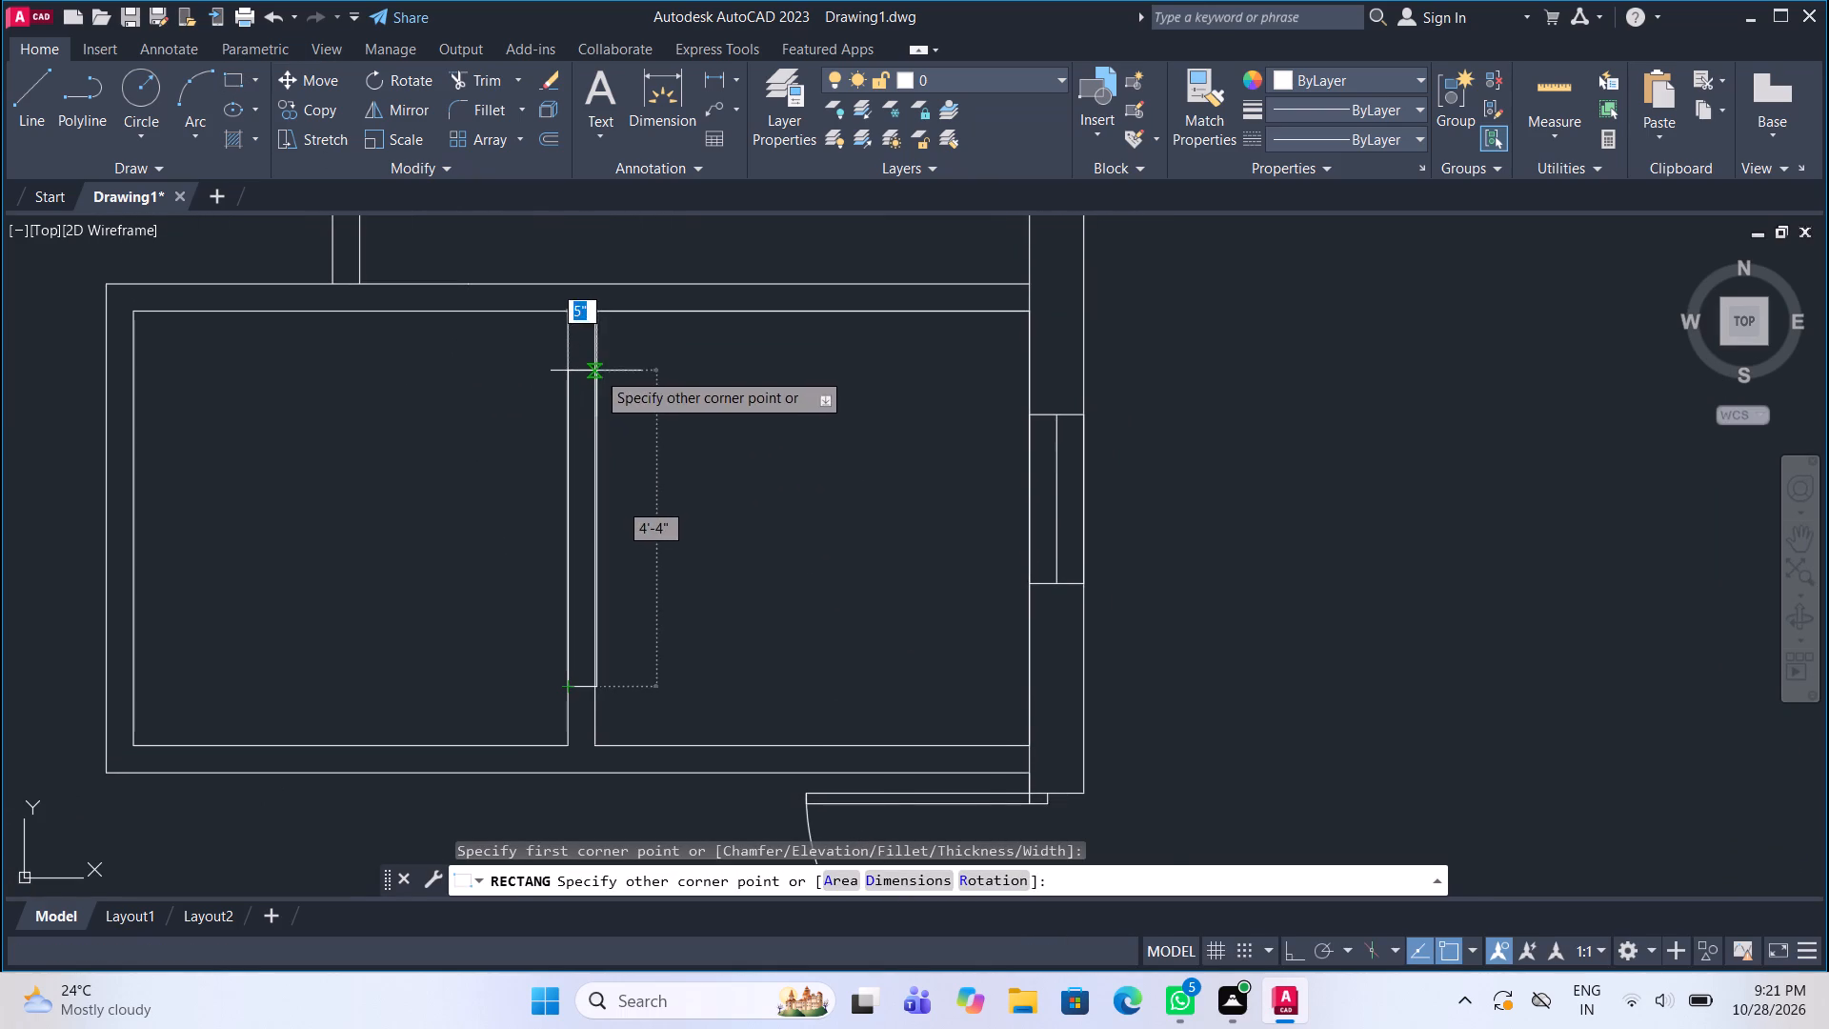
{"action": "left_click", "coordinate": [596, 371]}
{"action": "left_click", "coordinate": [18, 96]}
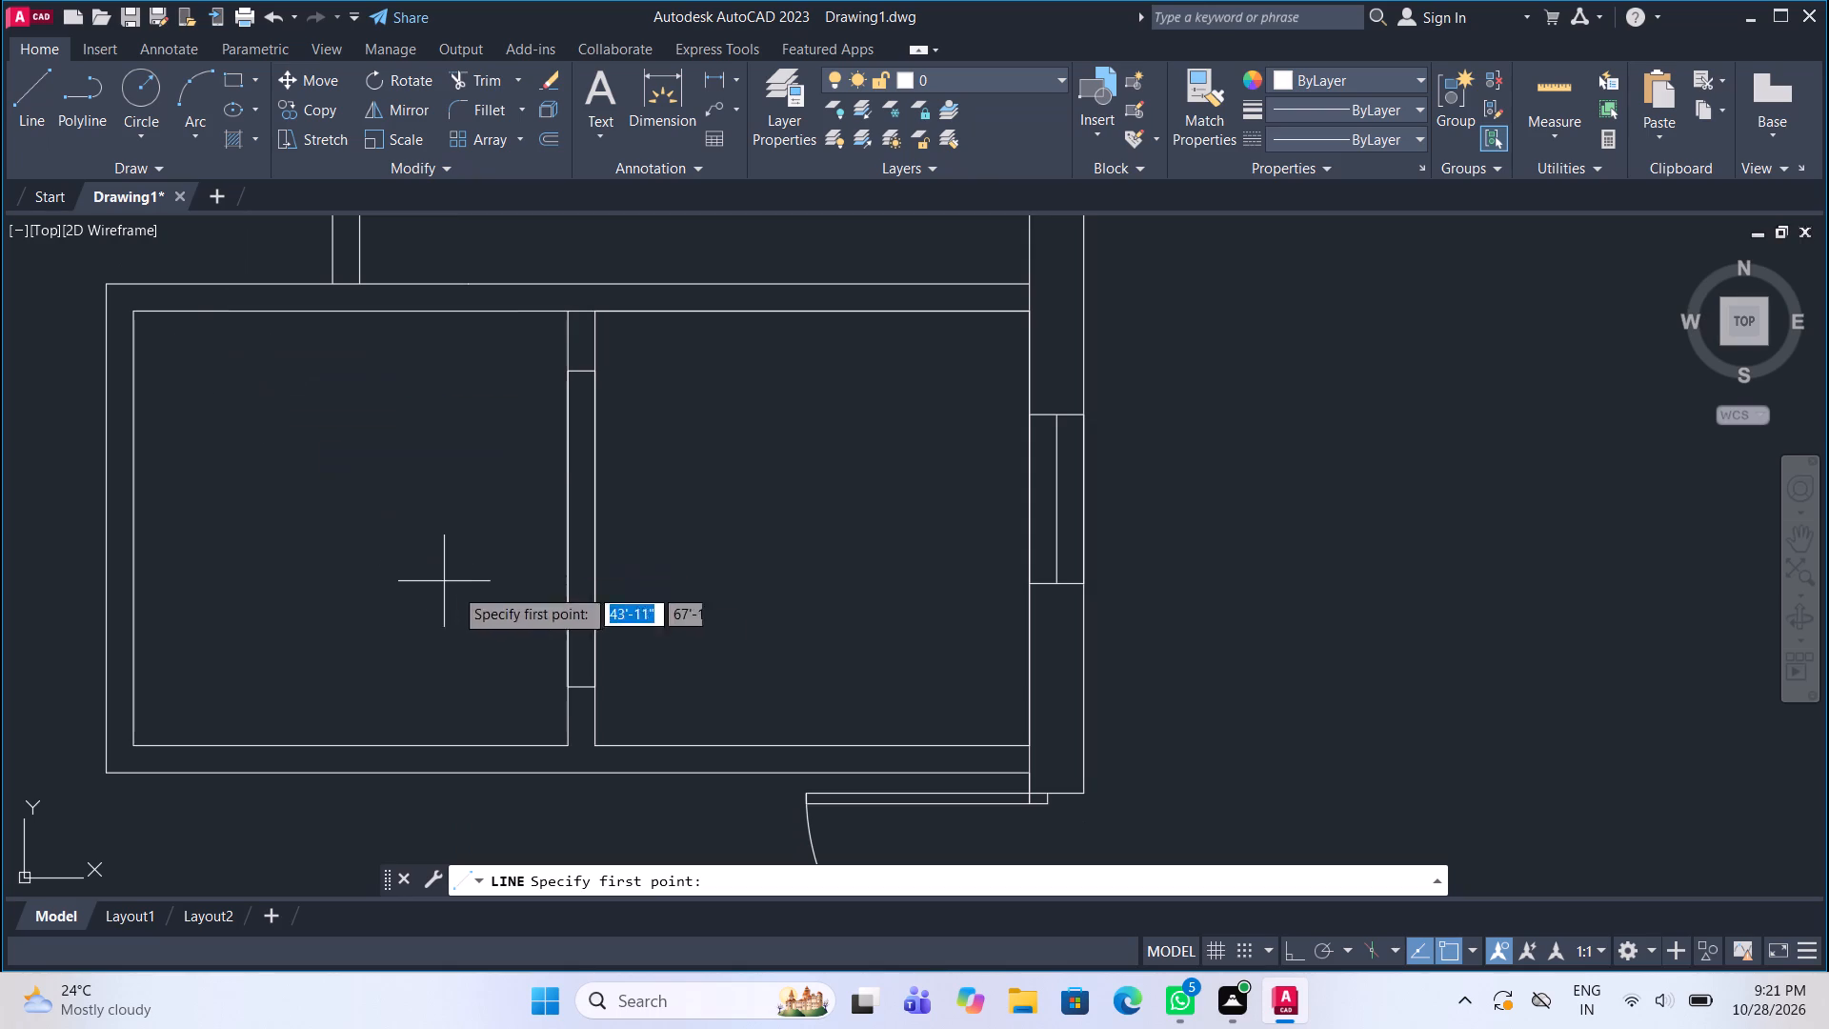
{"action": "left_click", "coordinate": [577, 686]}
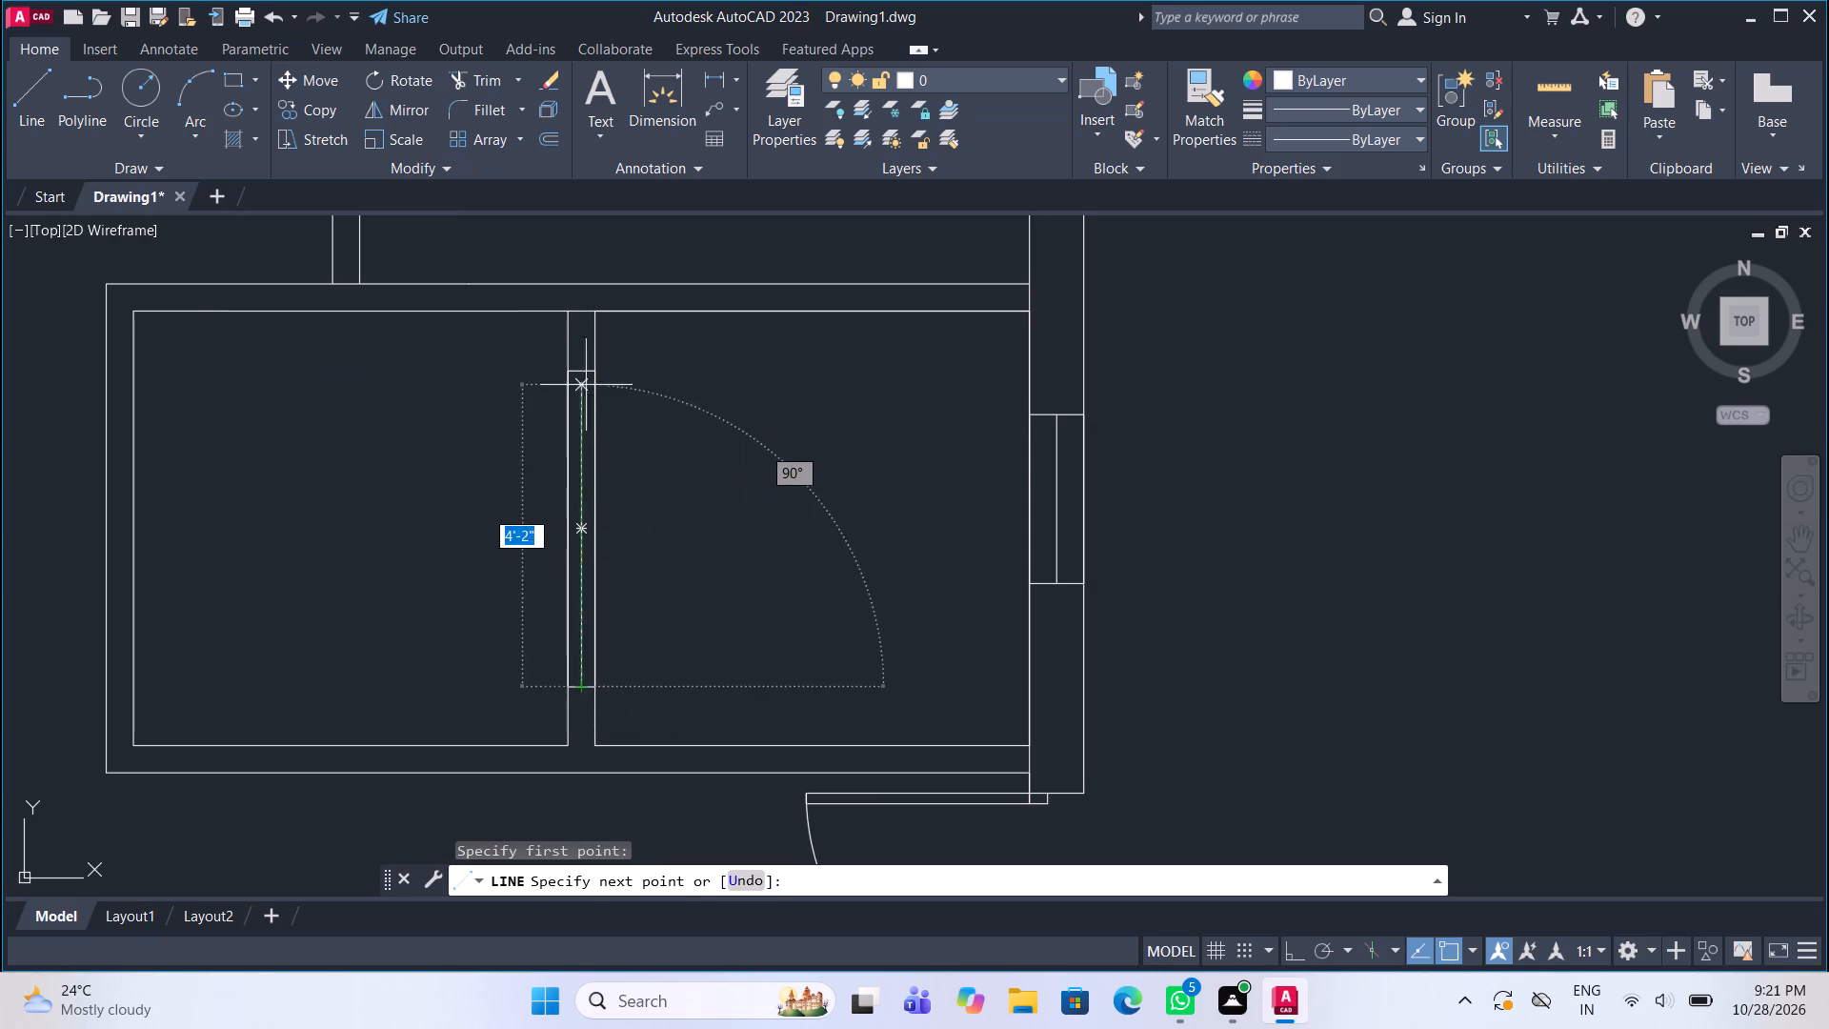
{"action": "left_click", "coordinate": [583, 377]}
{"action": "key", "text": "Escape"}
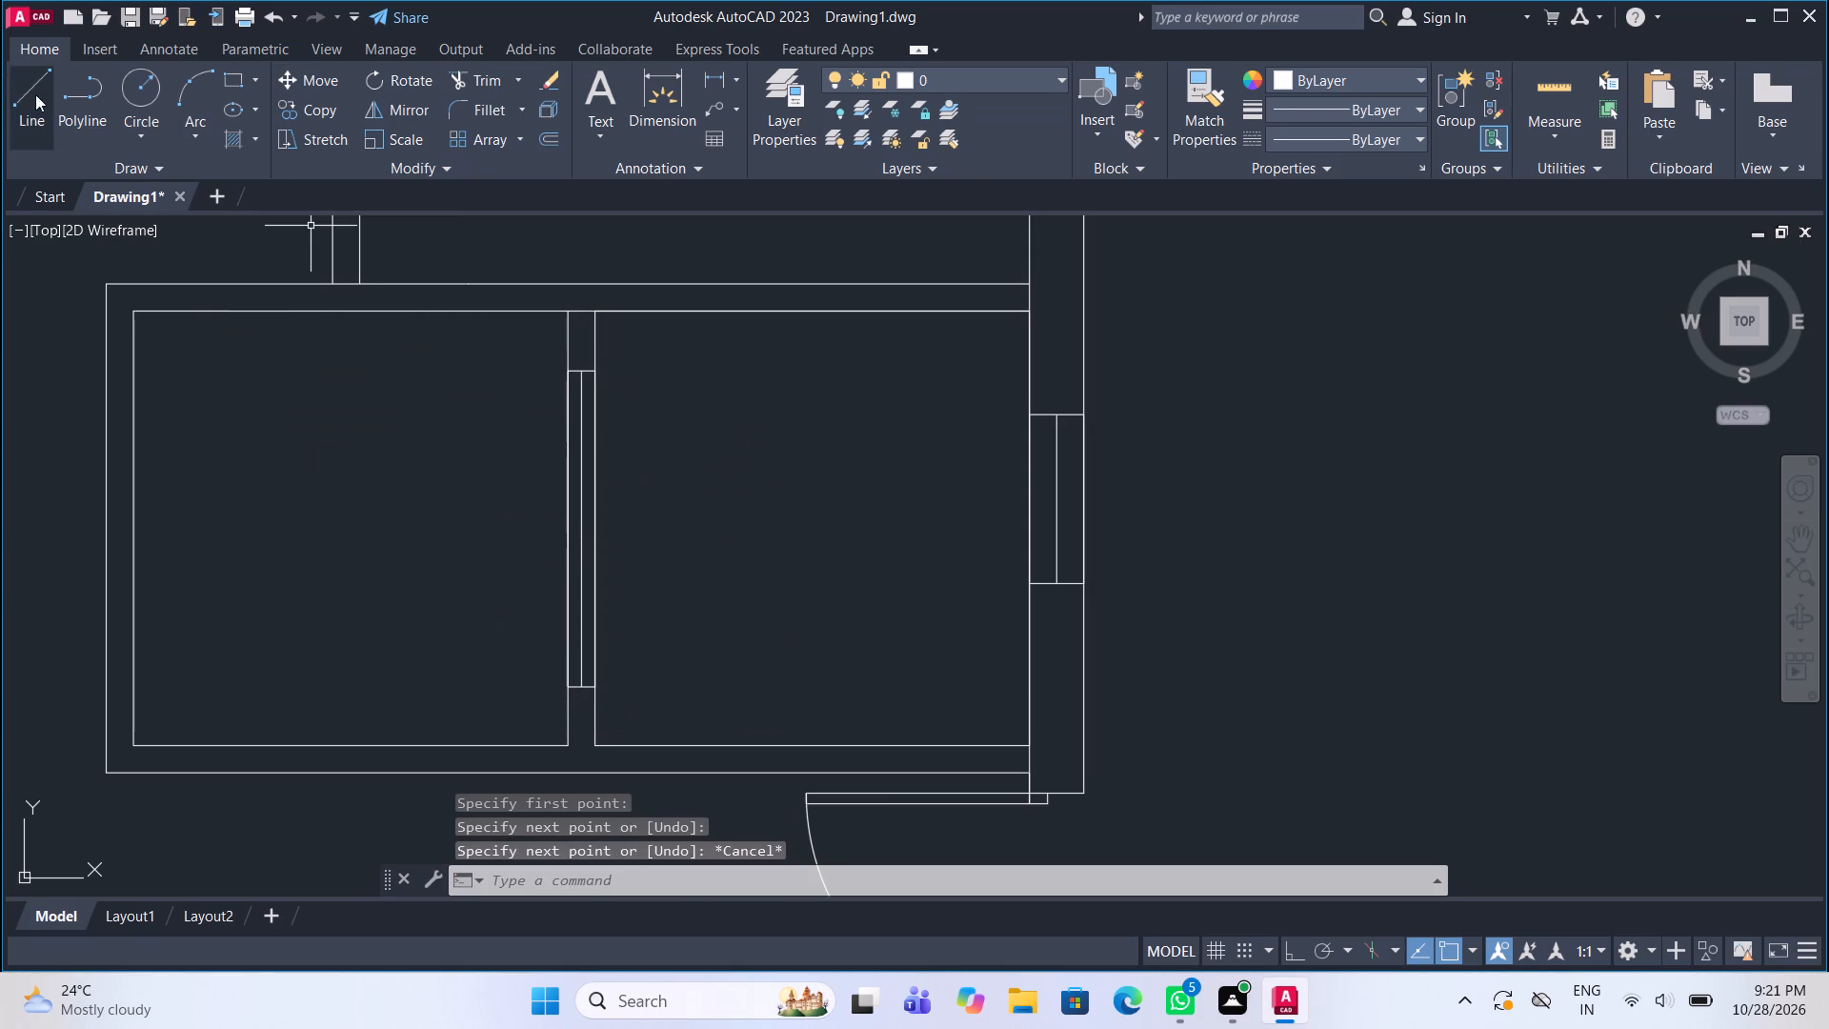
Draw a short line across the bottom wall from the left small room's lower-left inner corner to the outer wall line.
{"action": "left_click", "coordinate": [40, 99]}
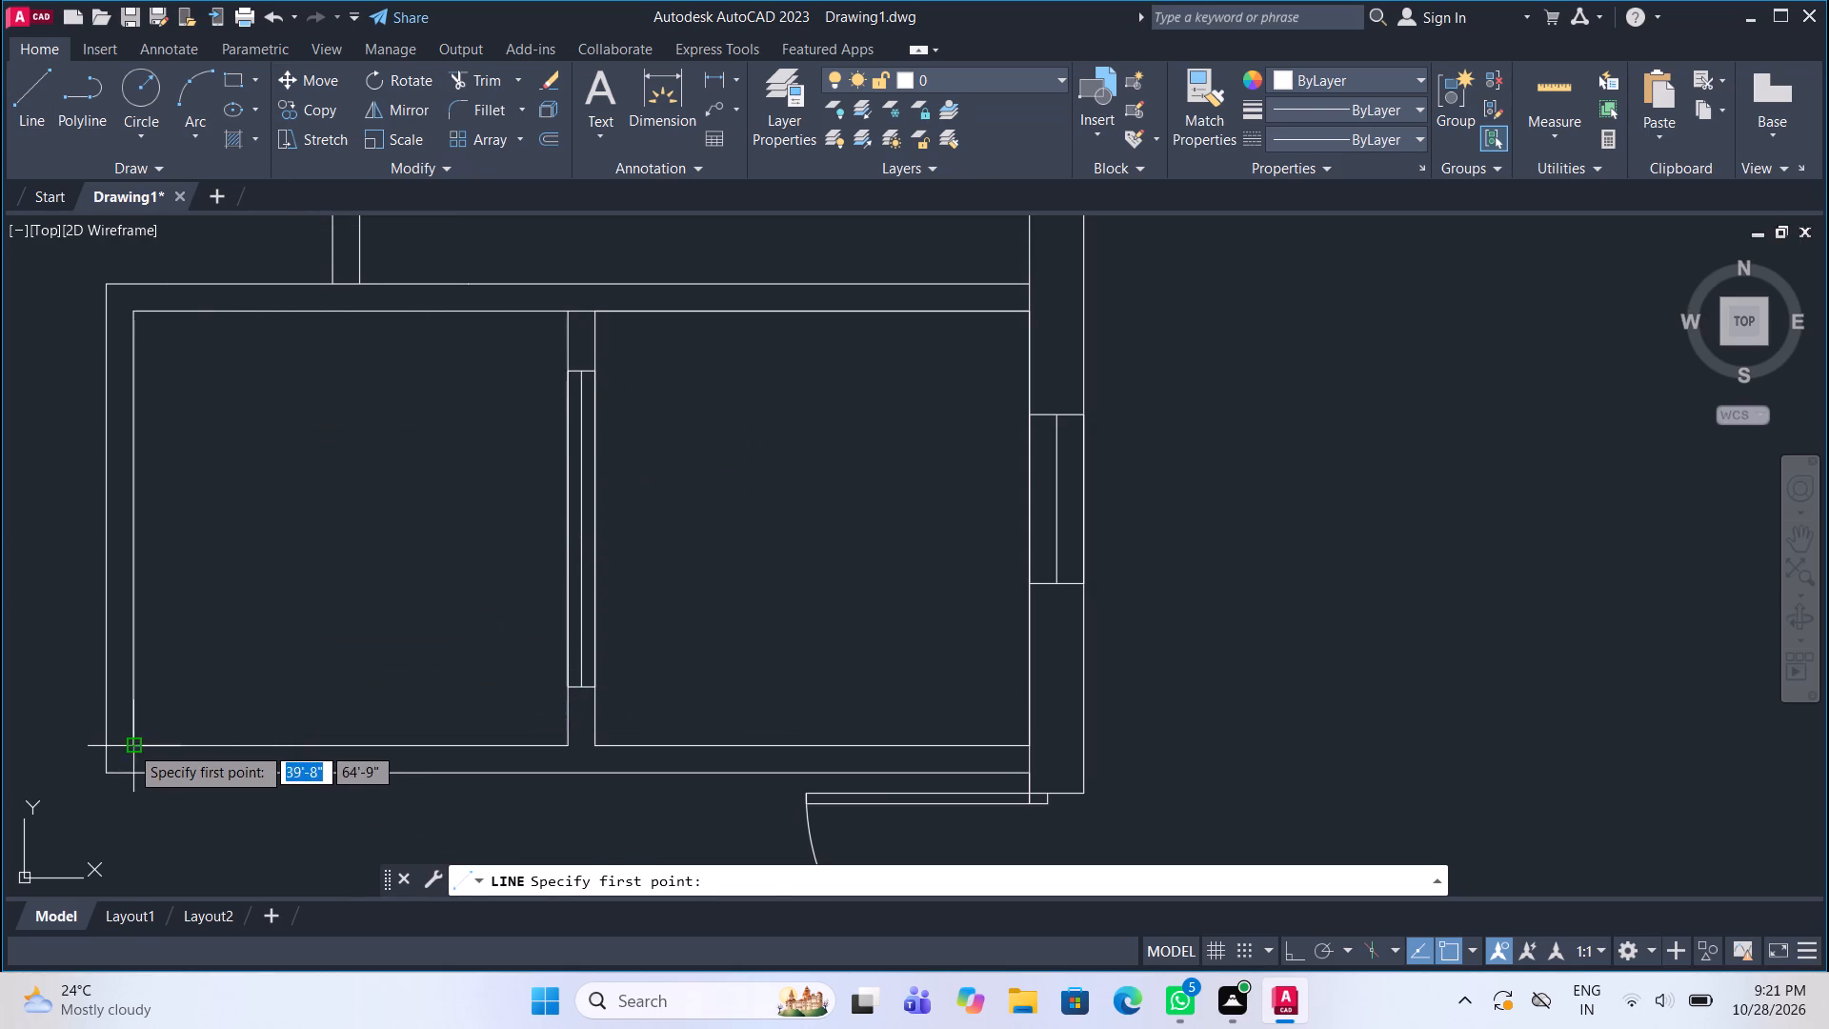
{"action": "left_click", "coordinate": [130, 745]}
{"action": "left_click", "coordinate": [132, 770]}
{"action": "key", "text": "Escape"}
Draw a short line across the bottom wall from the left small room's lower-right inner corner to the outer wall line.
{"action": "middle_click_drag", "start_coordinate": [392, 699], "coordinate": [454, 587]}
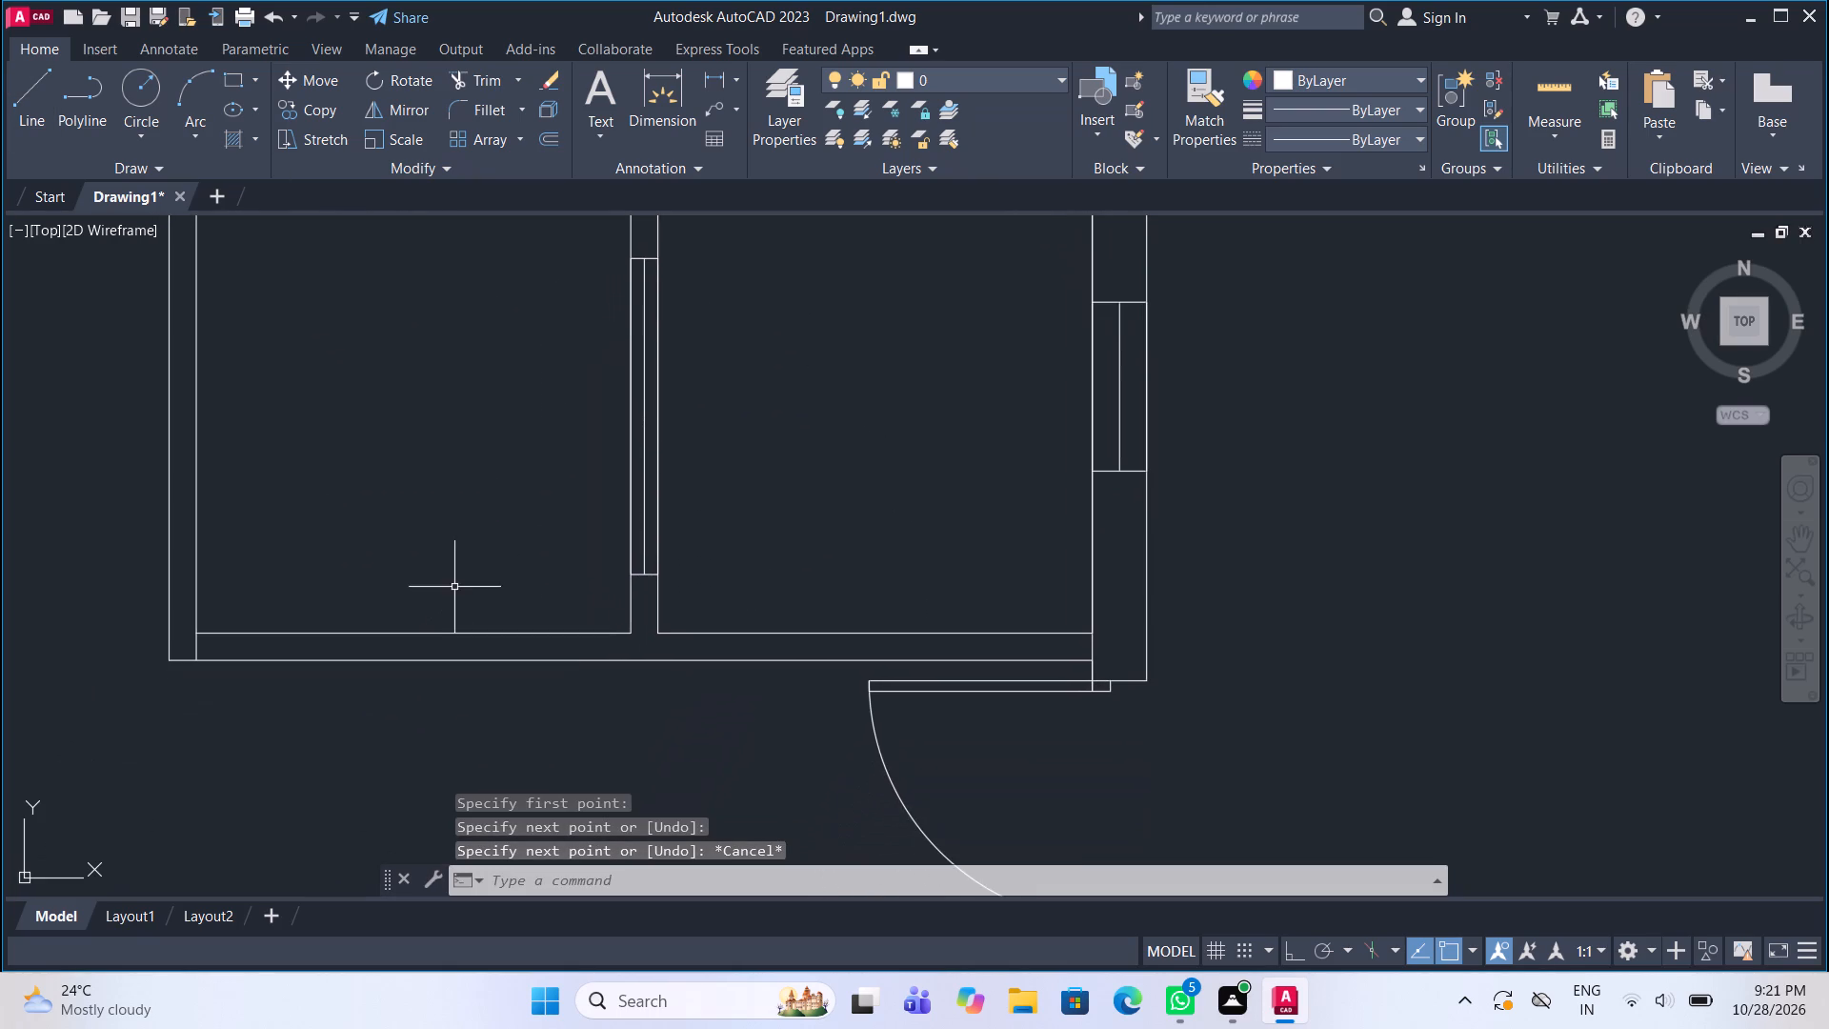
{"action": "left_click", "coordinate": [37, 90]}
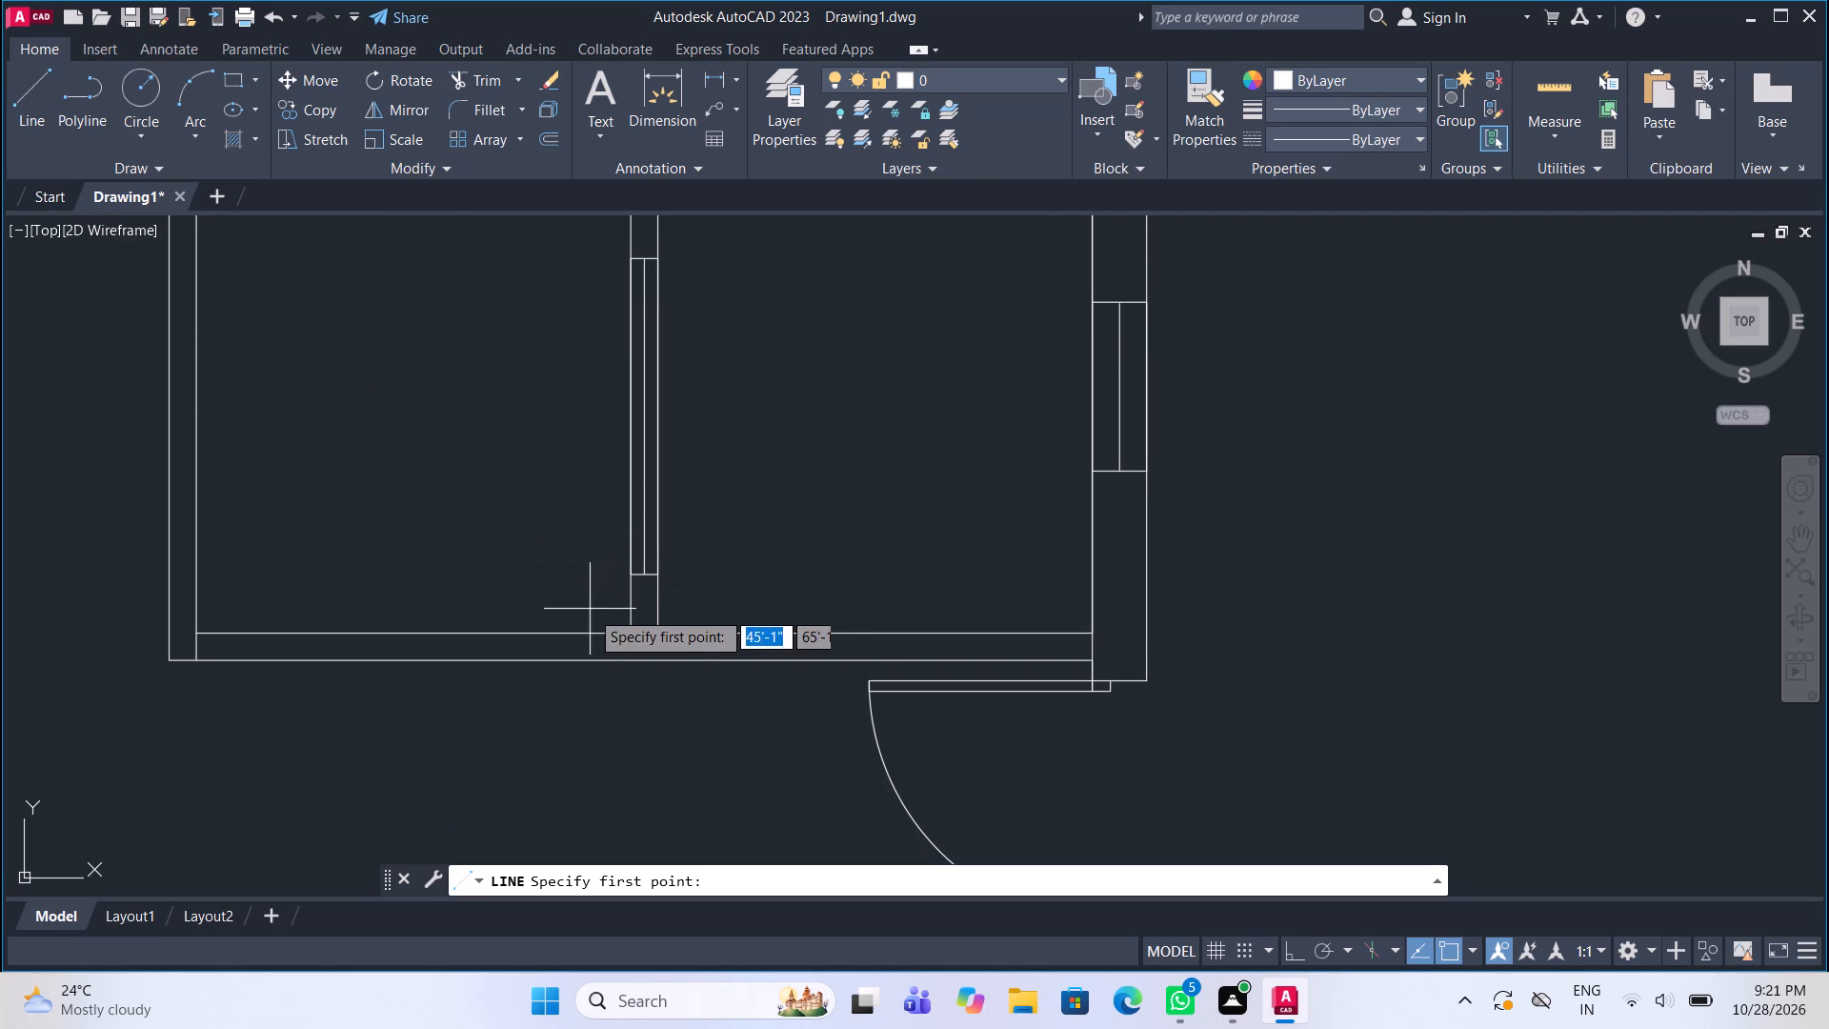
{"action": "left_click", "coordinate": [628, 627]}
{"action": "left_click", "coordinate": [634, 658]}
{"action": "key", "text": "Escape"}
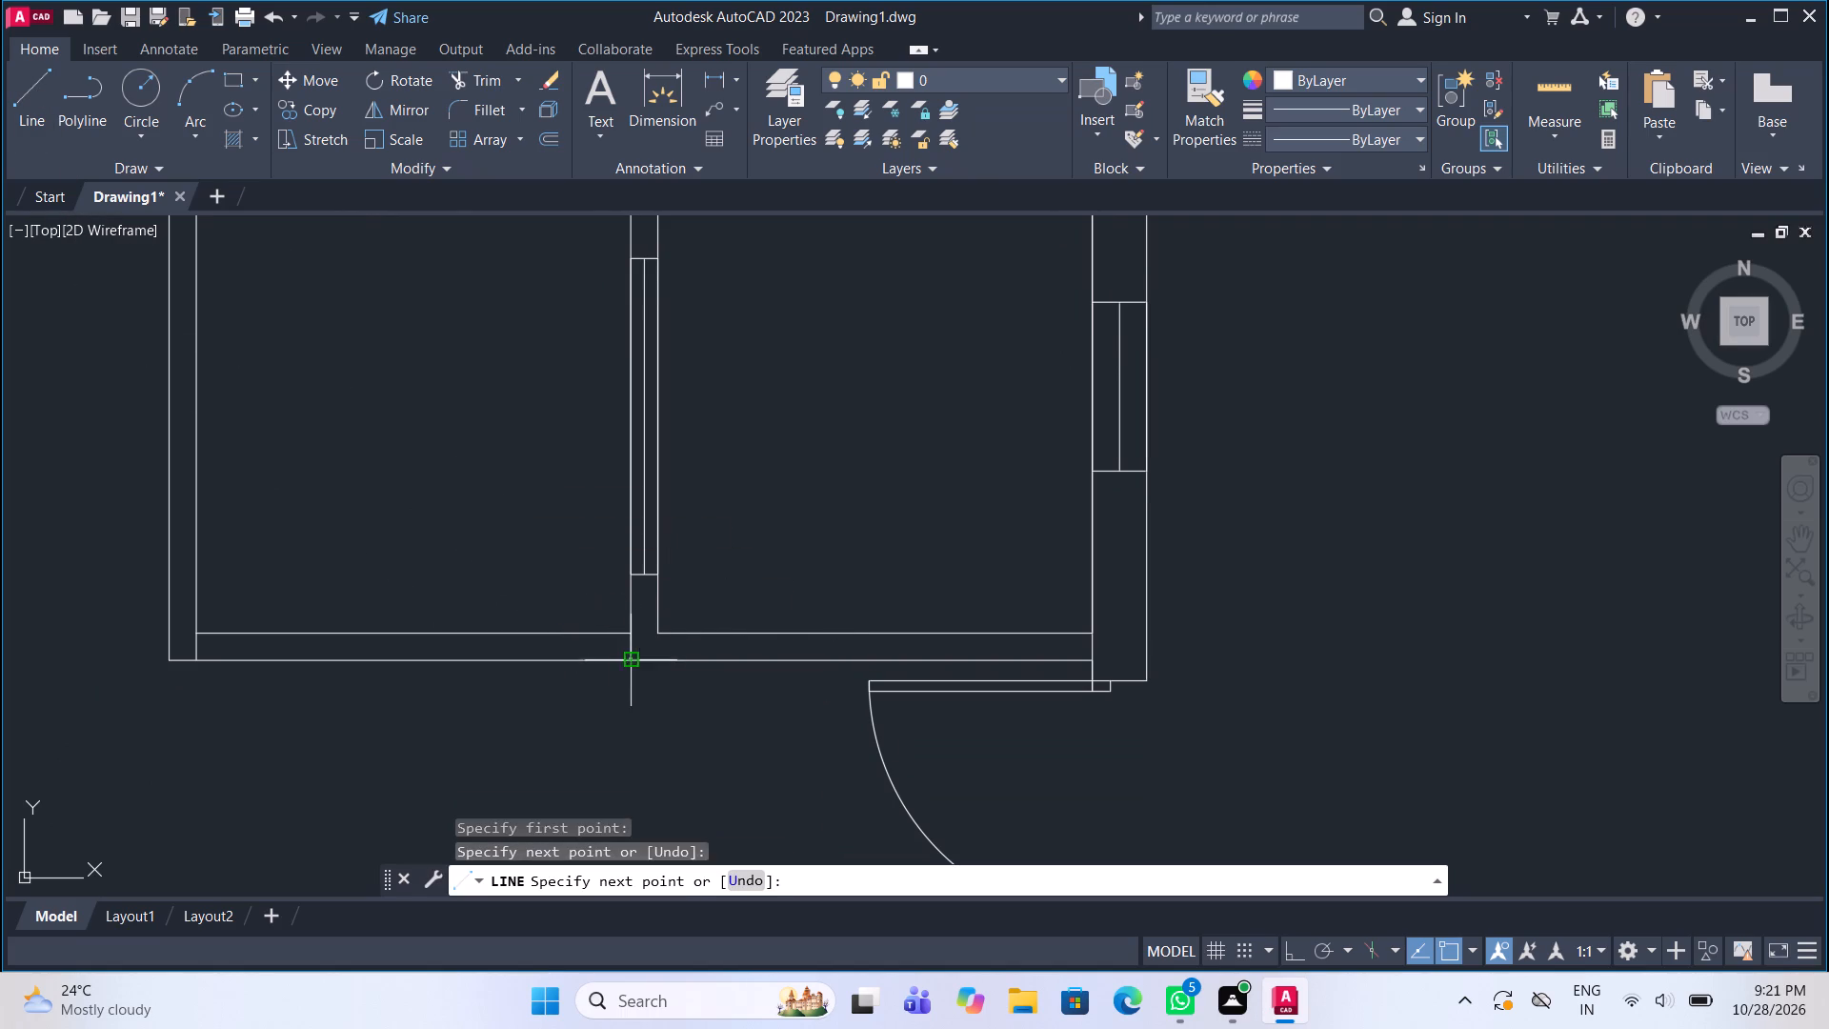
Trim both bottom wall lines of the left small room between the two short closing lines to open that side.
{"action": "left_click", "coordinate": [491, 71]}
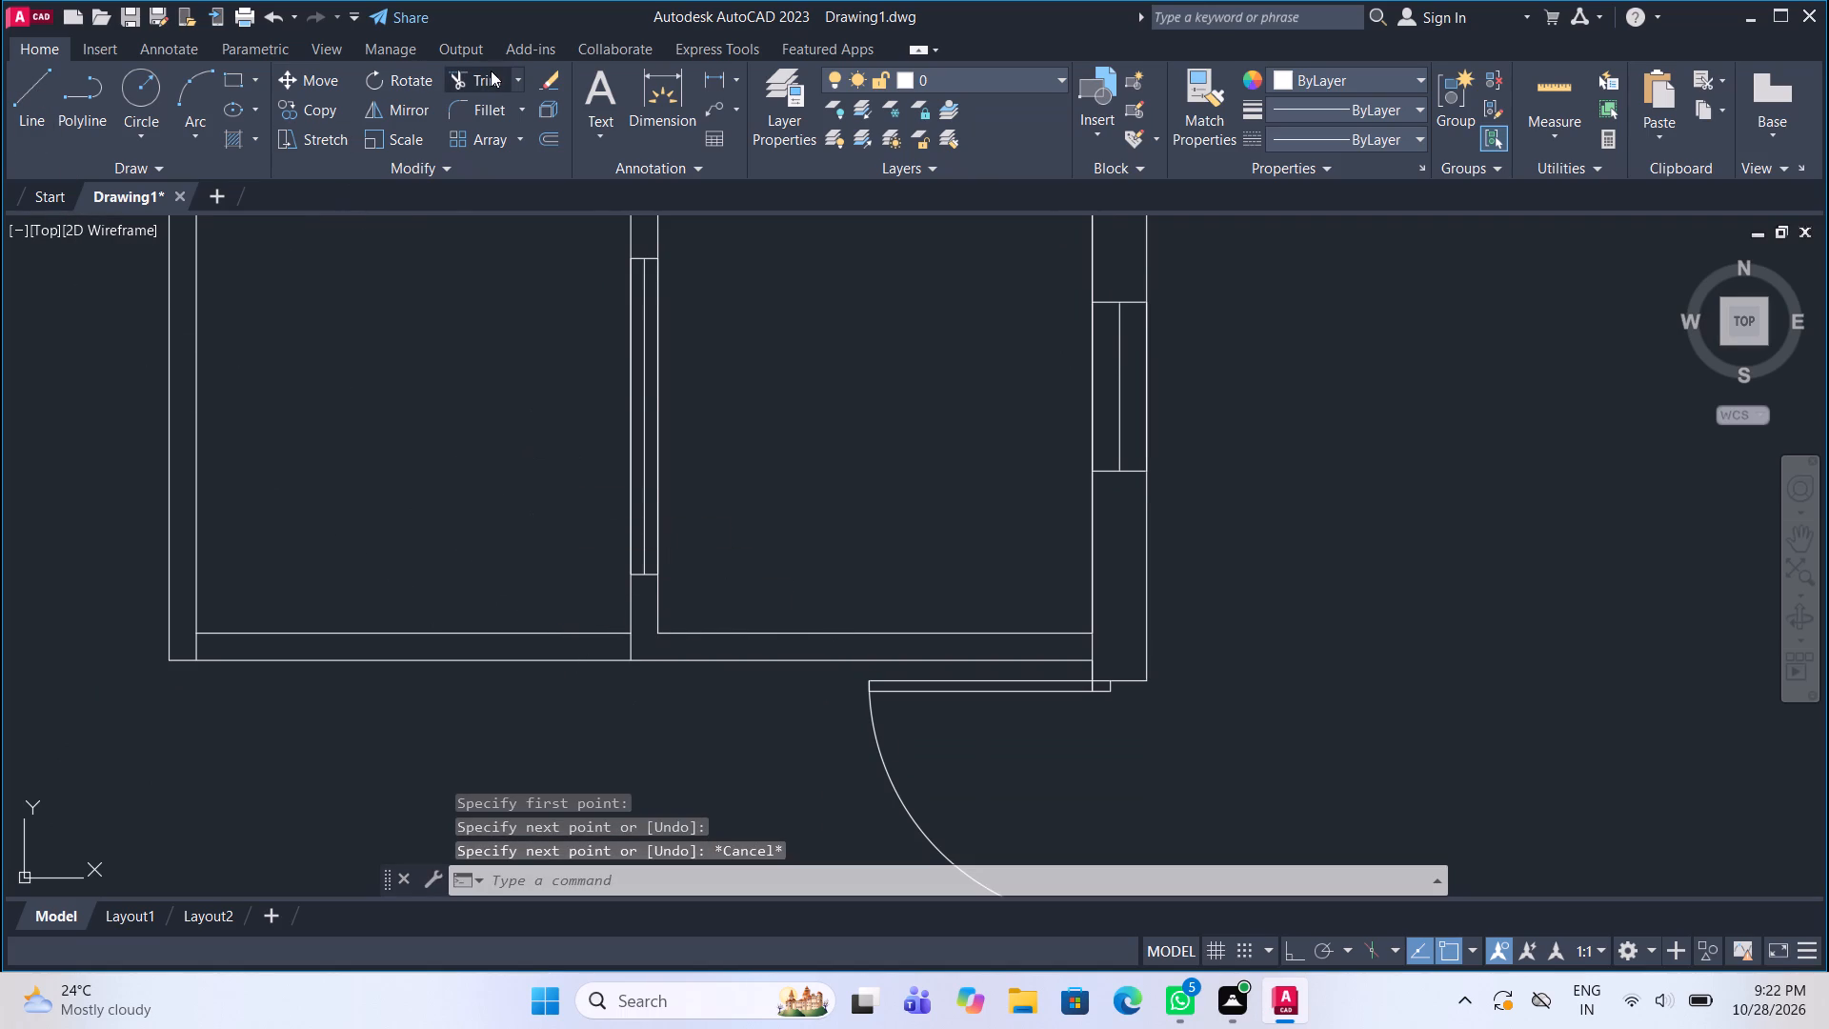
{"action": "left_click_drag", "start_coordinate": [411, 674], "coordinate": [440, 595]}
{"action": "middle_click_drag", "start_coordinate": [683, 620], "coordinate": [656, 608]}
{"action": "scroll", "coordinate": [543, 626], "scroll_direction": "down", "scroll_amount": 2}
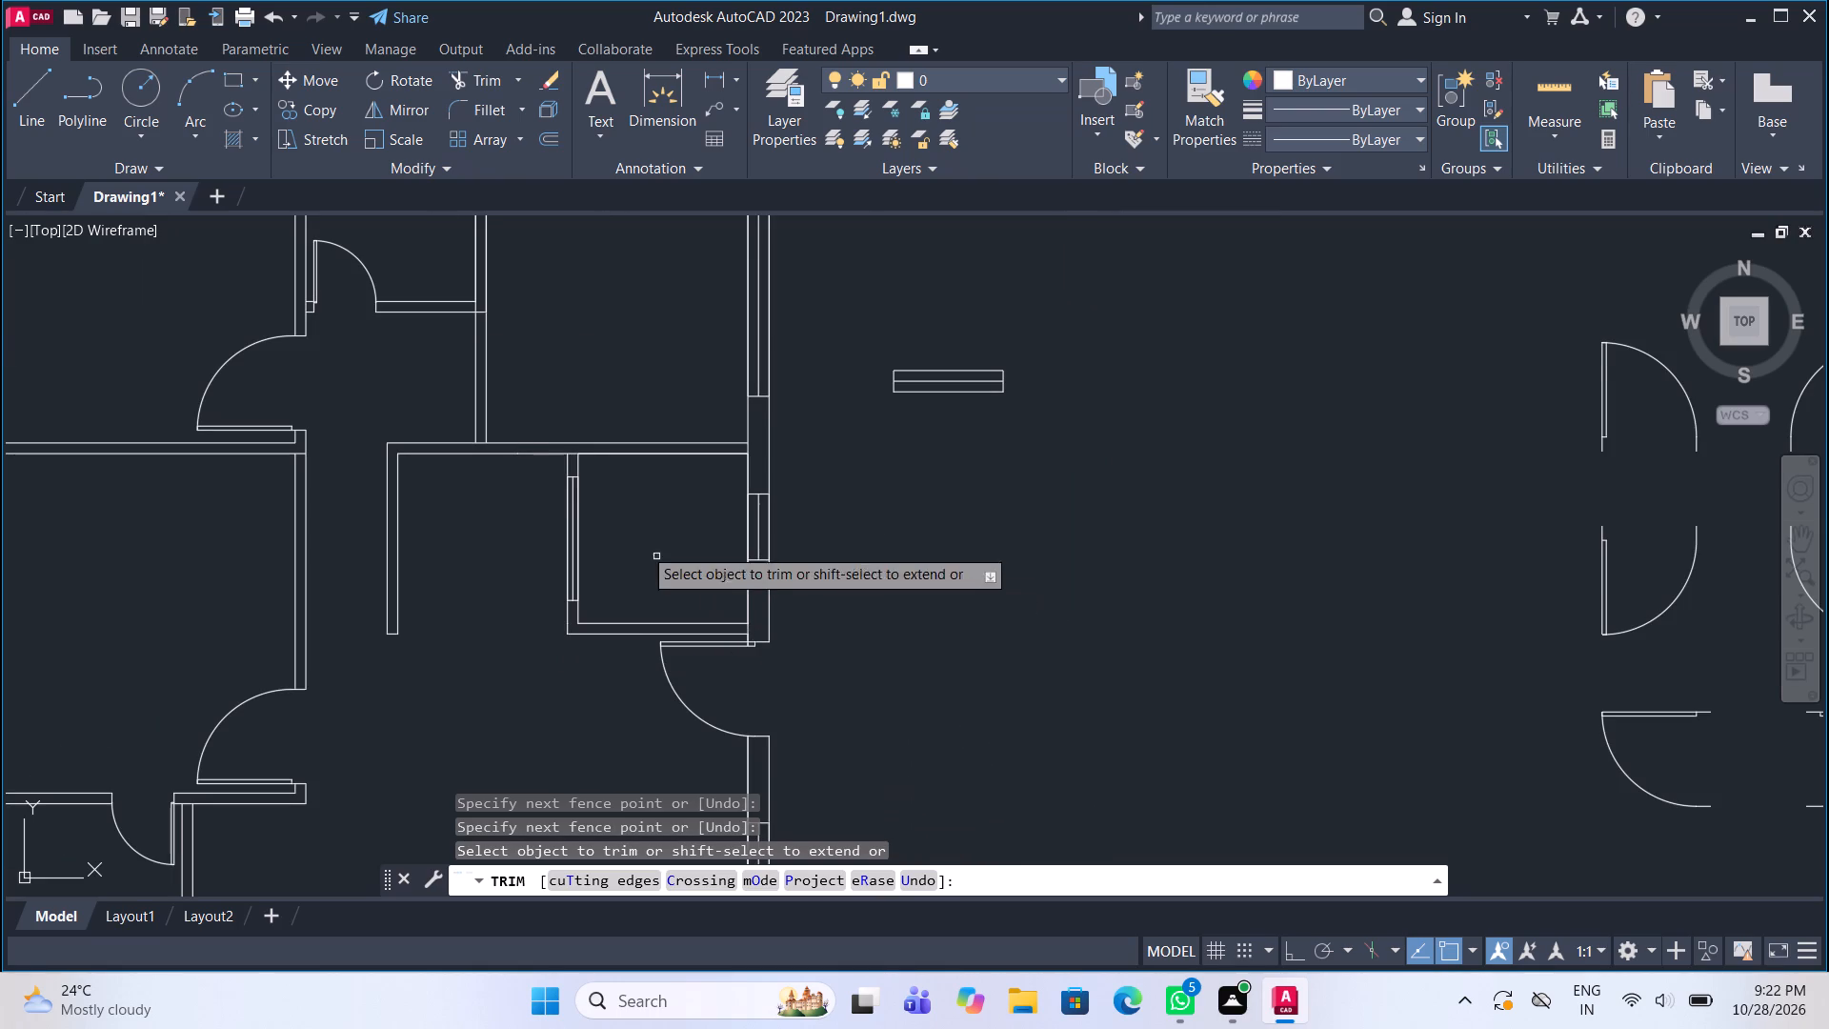
{"action": "scroll", "coordinate": [592, 511], "scroll_direction": "down", "scroll_amount": 1}
{"action": "scroll", "coordinate": [600, 463], "scroll_direction": "up", "scroll_amount": 2}
{"action": "key", "text": "Escape"}
Examine the whole floor plan, from the small rooms above the entrance door down to the staircase area.
{"action": "middle_click_drag", "start_coordinate": [705, 445], "coordinate": [609, 558]}
{"action": "scroll", "coordinate": [706, 508], "scroll_direction": "down", "scroll_amount": 2}
{"action": "middle_click_drag", "start_coordinate": [700, 582], "coordinate": [710, 555]}
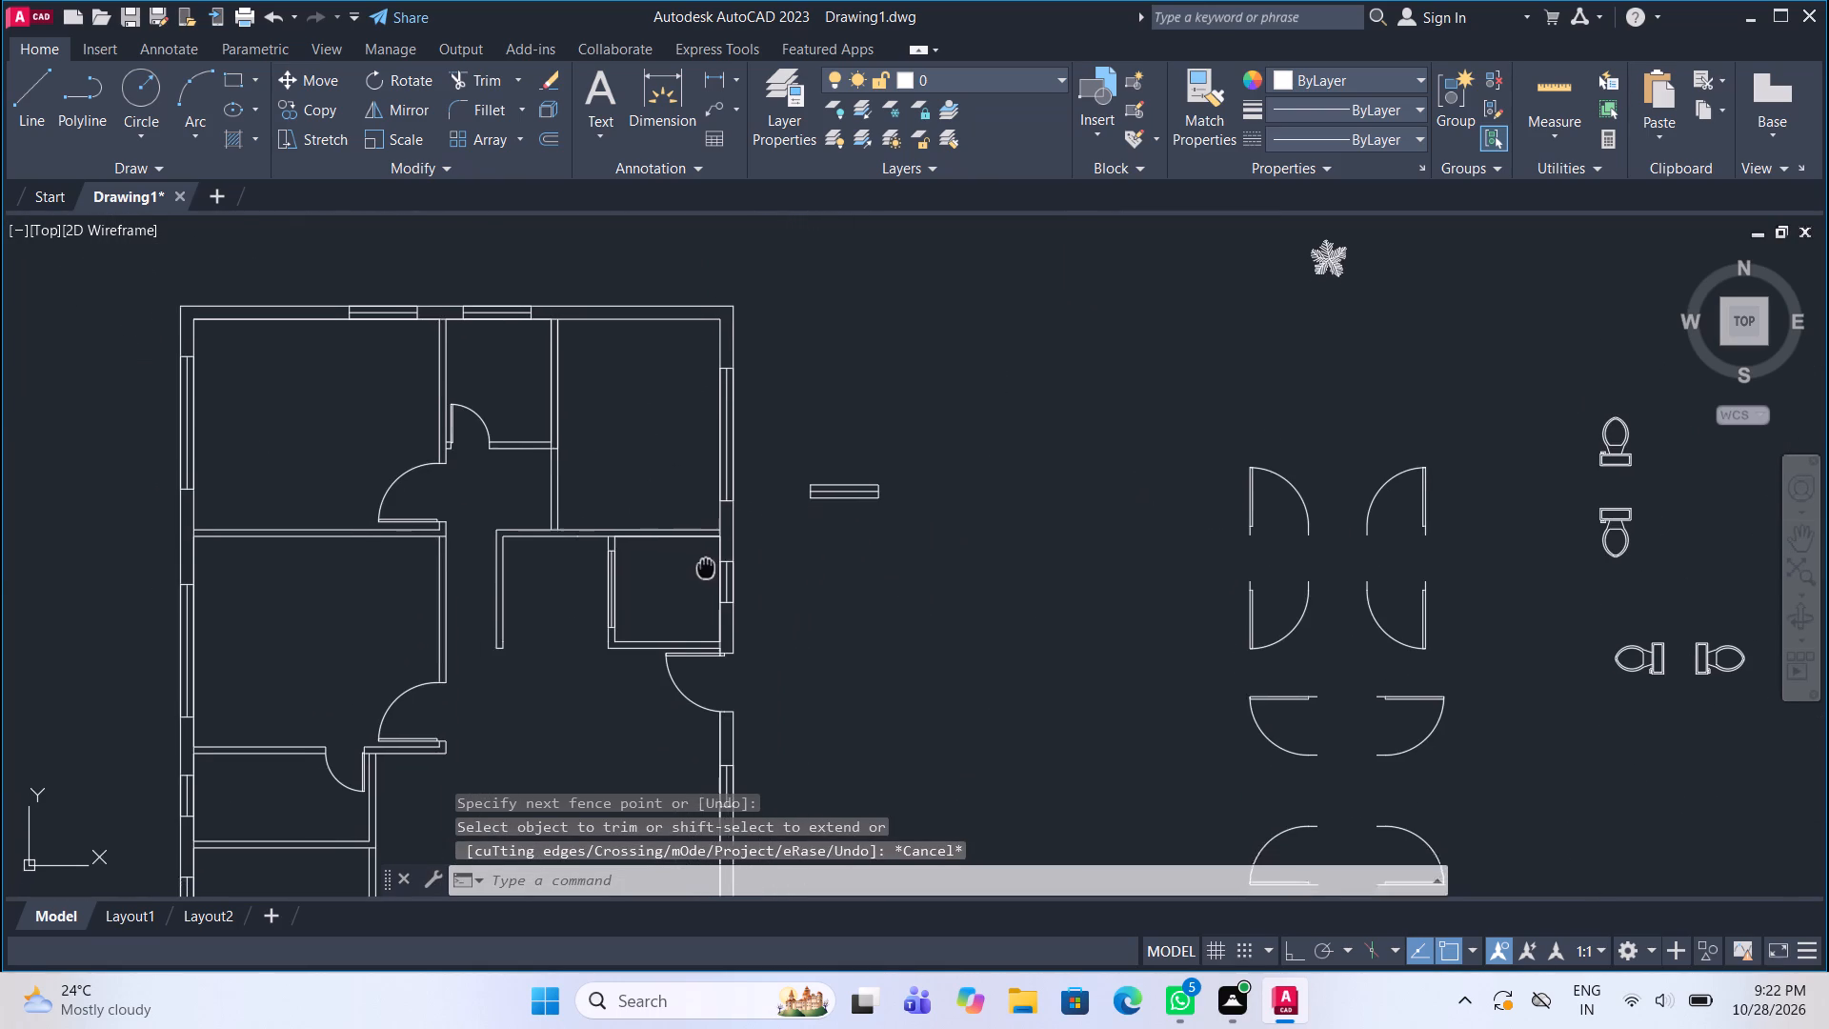
{"action": "middle_click_drag", "start_coordinate": [710, 555], "coordinate": [717, 514]}
{"action": "middle_click_drag", "start_coordinate": [705, 604], "coordinate": [712, 579]}
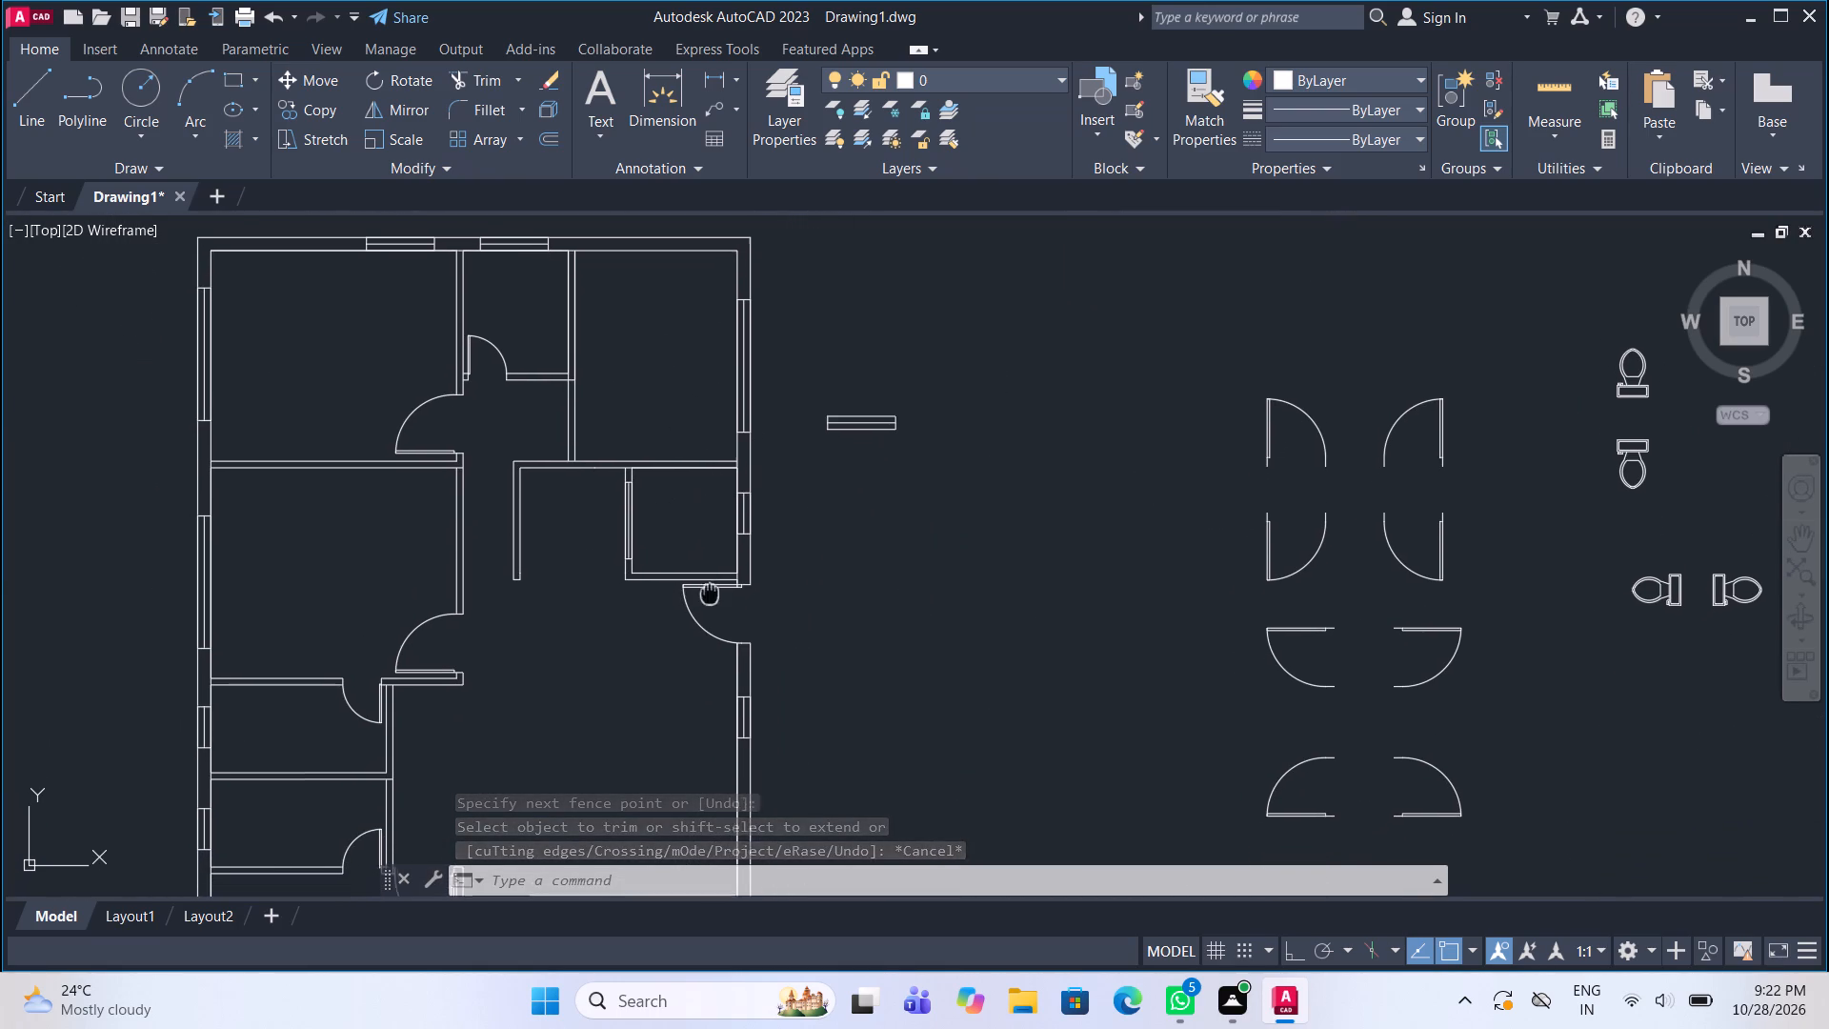
{"action": "middle_click_drag", "start_coordinate": [712, 579], "coordinate": [713, 565]}
{"action": "scroll", "coordinate": [700, 544], "scroll_direction": "down", "scroll_amount": 2}
{"action": "middle_click_drag", "start_coordinate": [694, 603], "coordinate": [687, 593]}
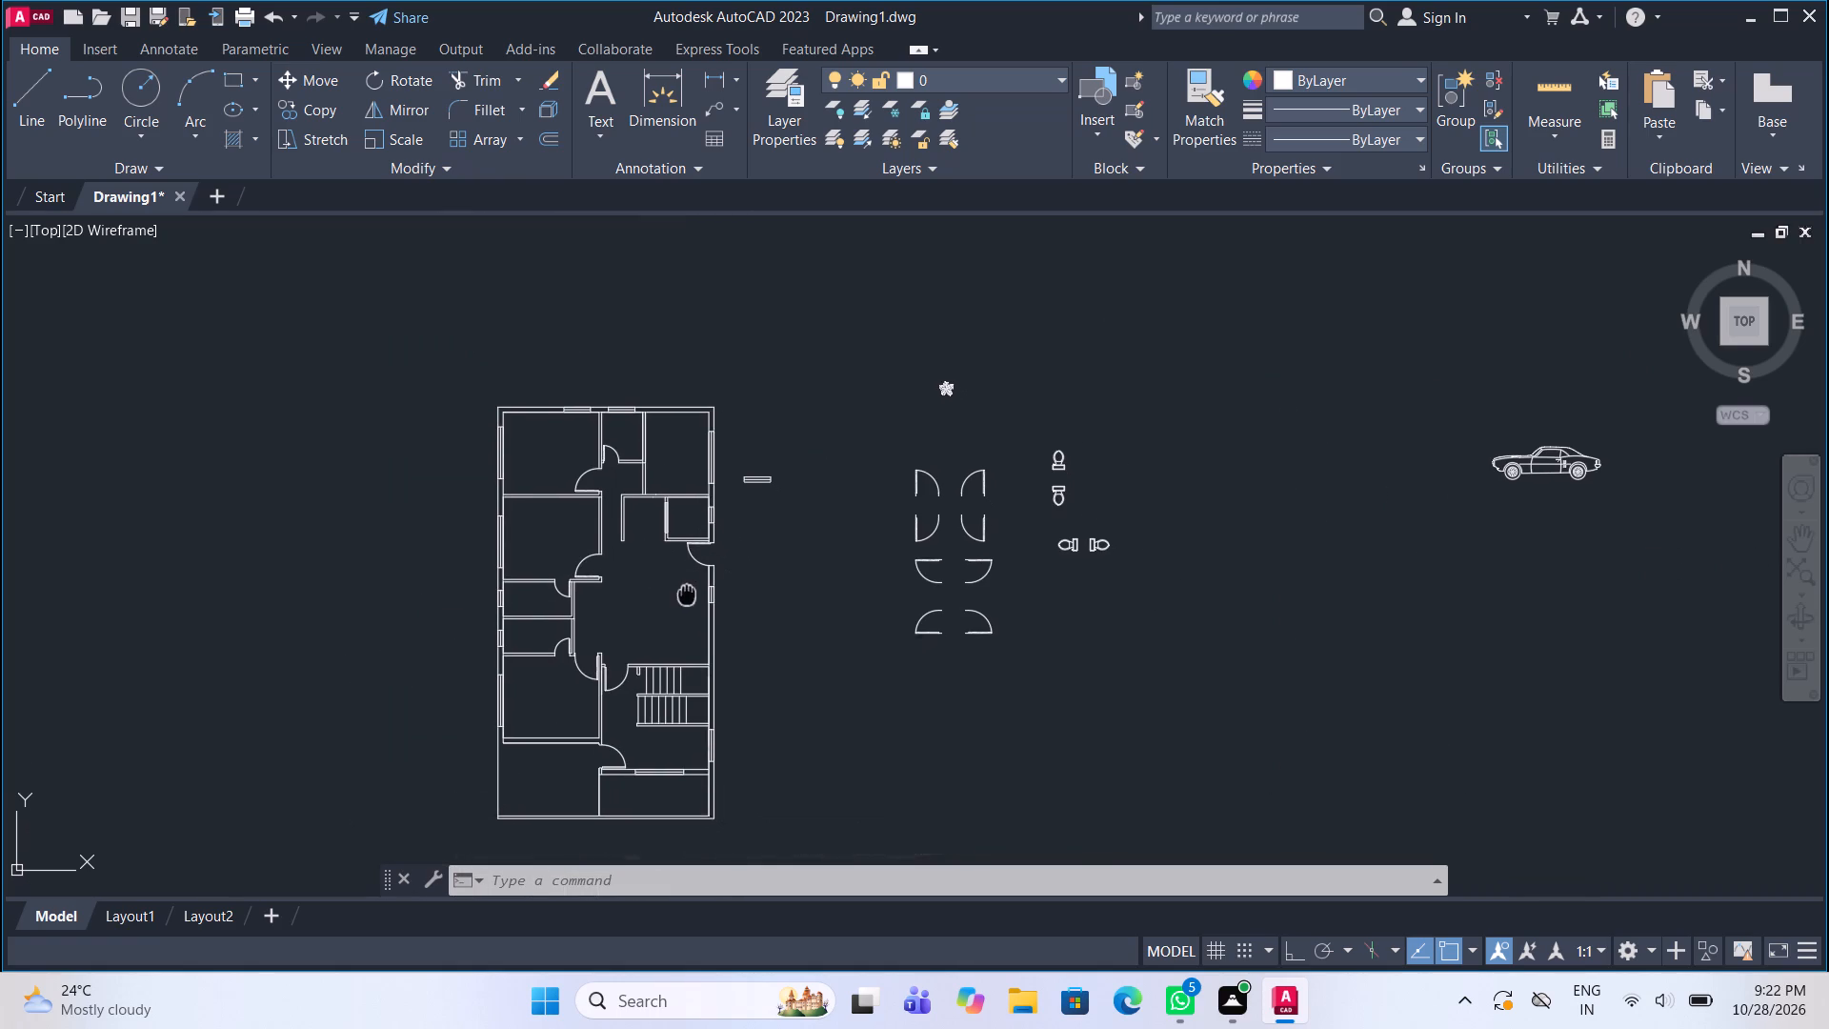
{"action": "middle_click_drag", "start_coordinate": [687, 593], "coordinate": [680, 564]}
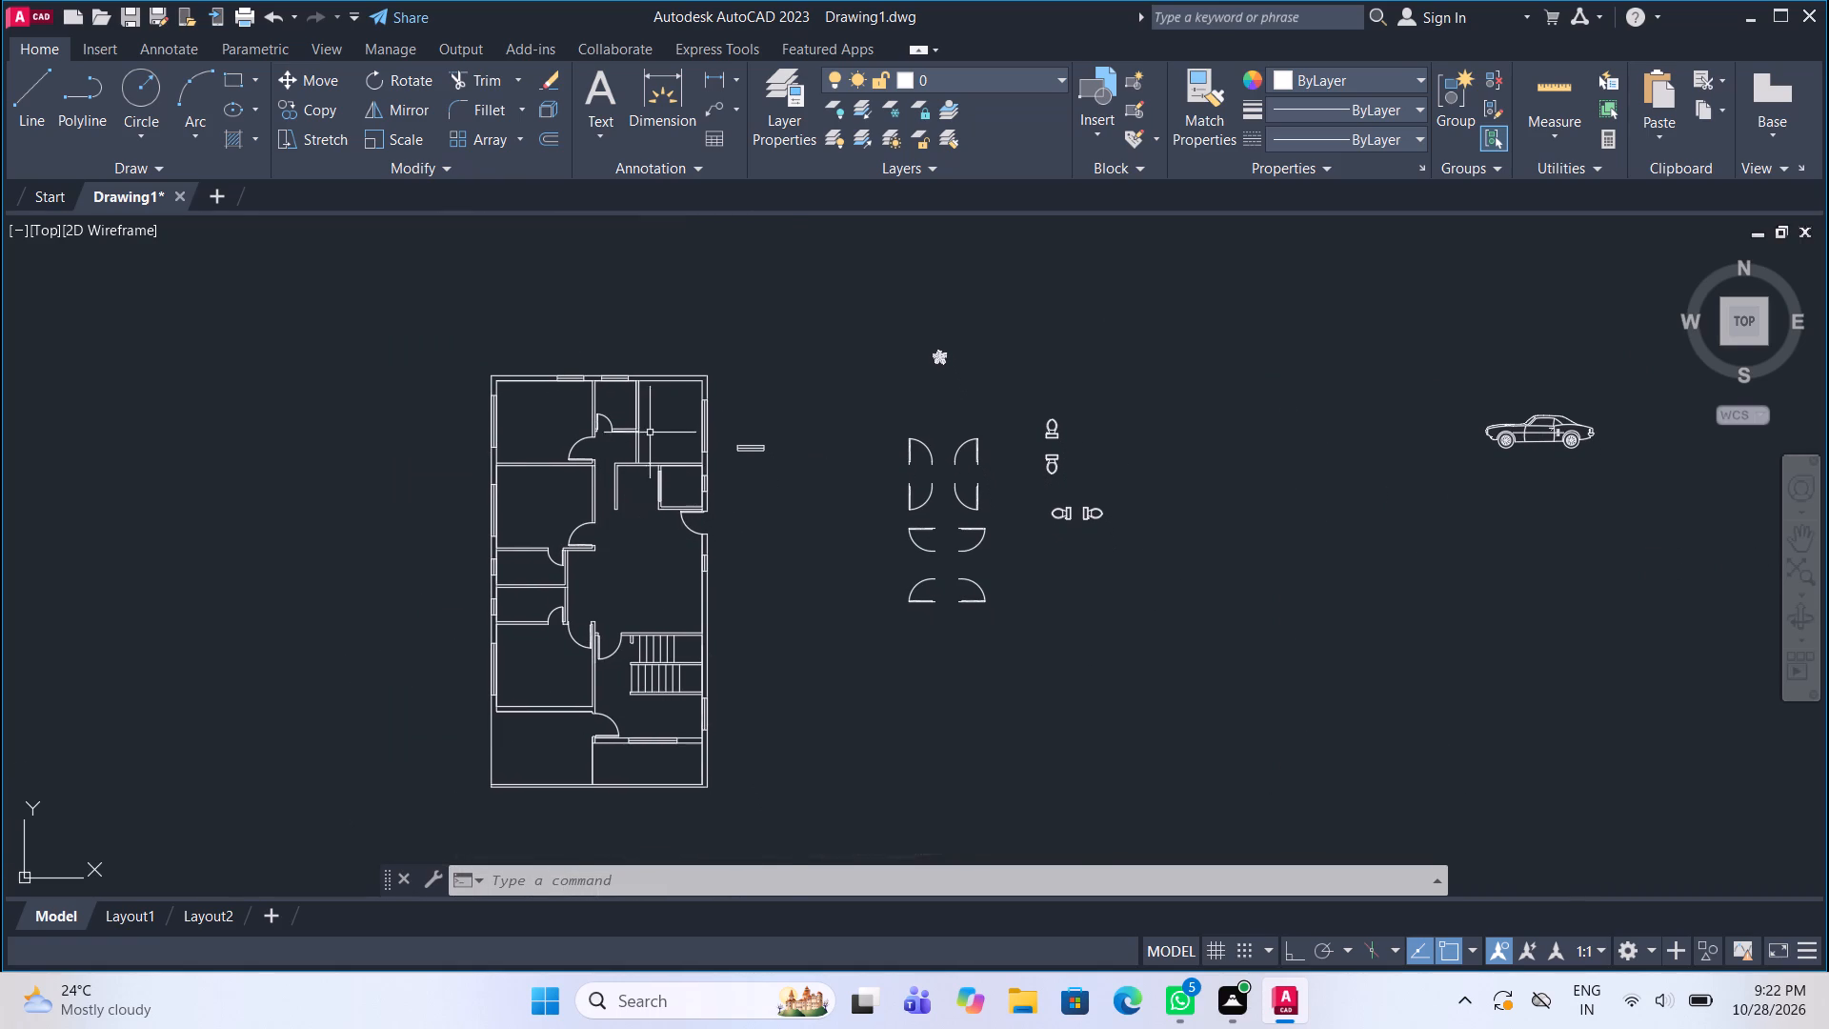
{"action": "scroll", "coordinate": [648, 479], "scroll_direction": "up", "scroll_amount": 2}
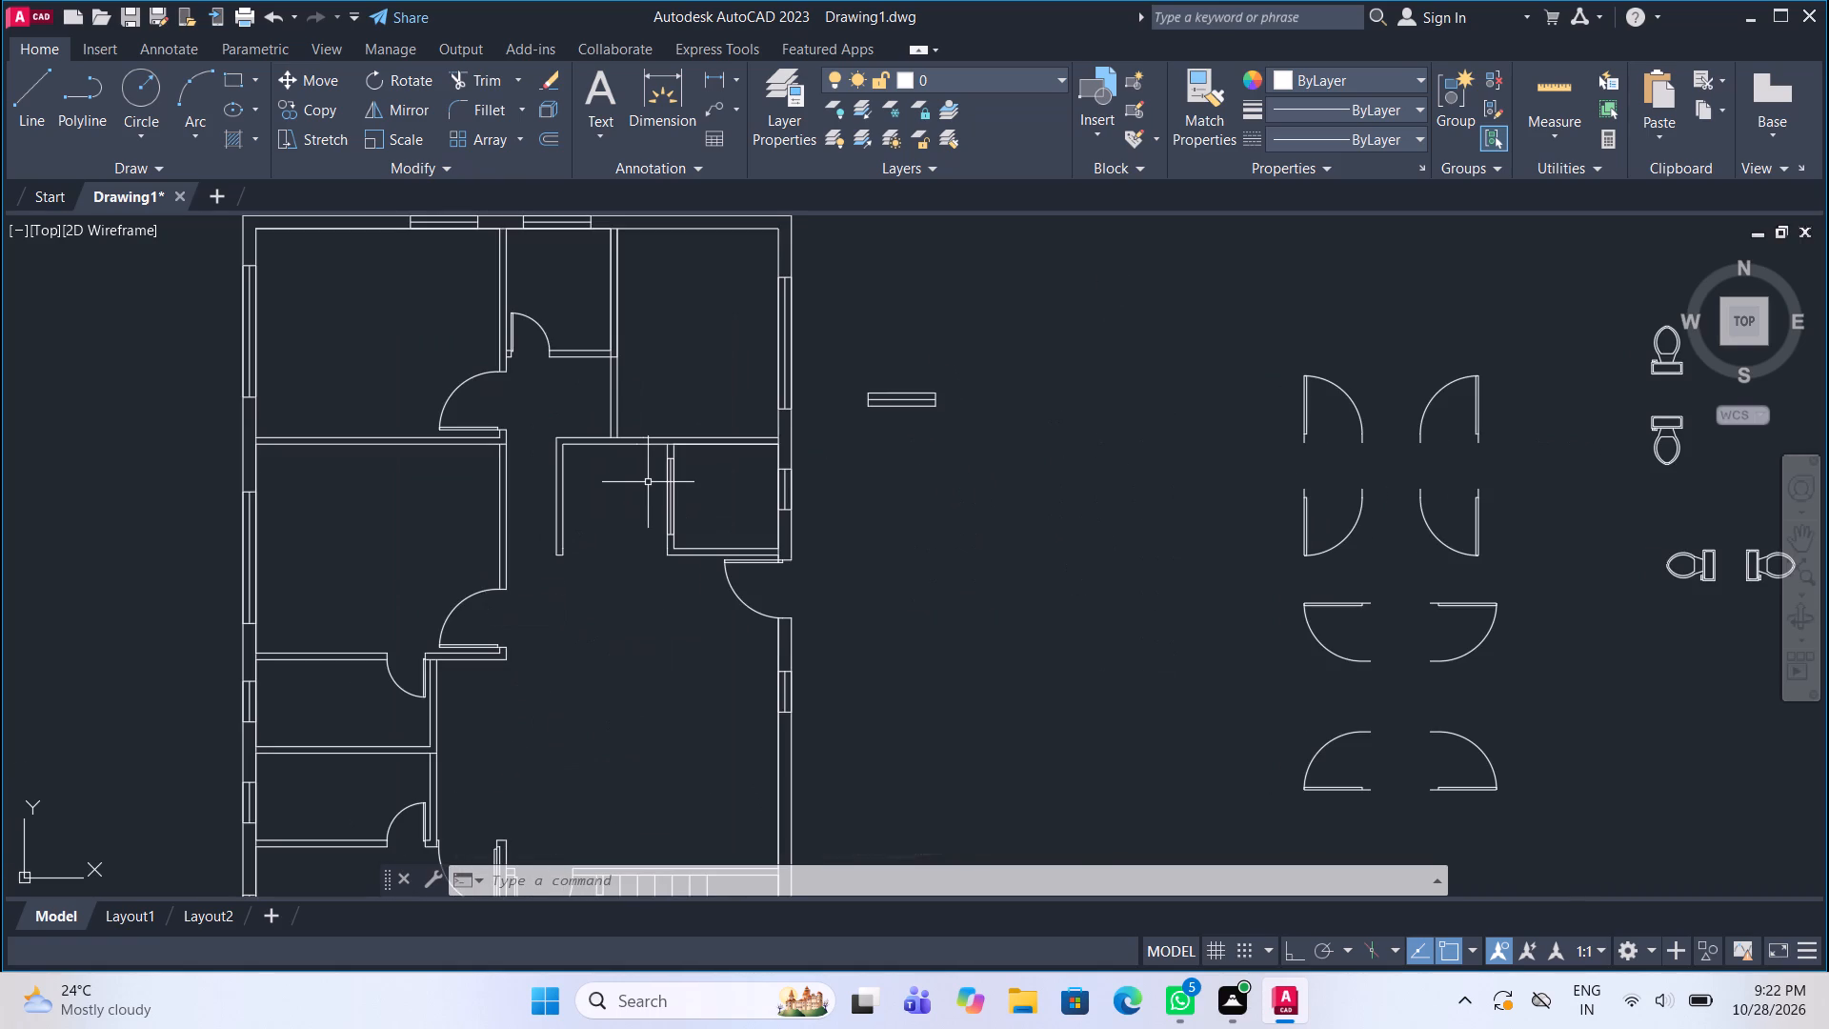
{"action": "middle_click_drag", "start_coordinate": [714, 637], "coordinate": [740, 404]}
{"action": "scroll", "coordinate": [740, 404], "scroll_direction": "up", "scroll_amount": 1}
{"action": "scroll", "coordinate": [740, 404], "scroll_direction": "down", "scroll_amount": 3}
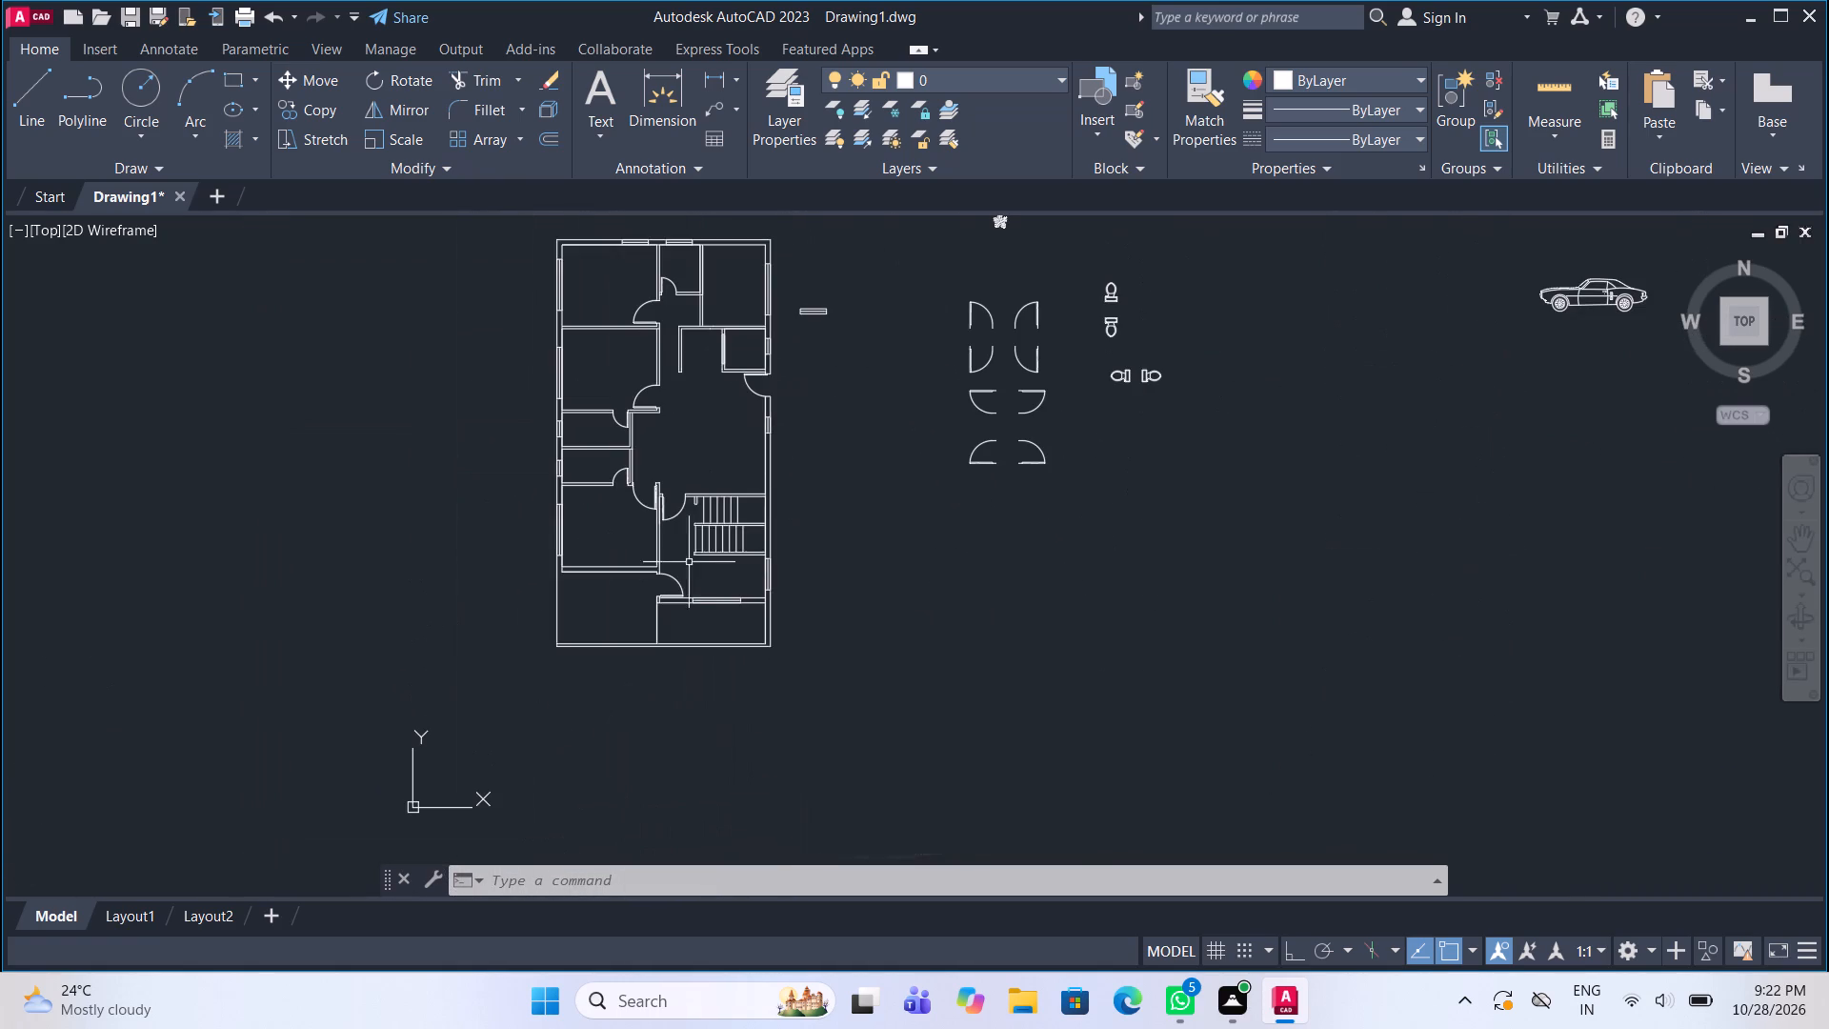
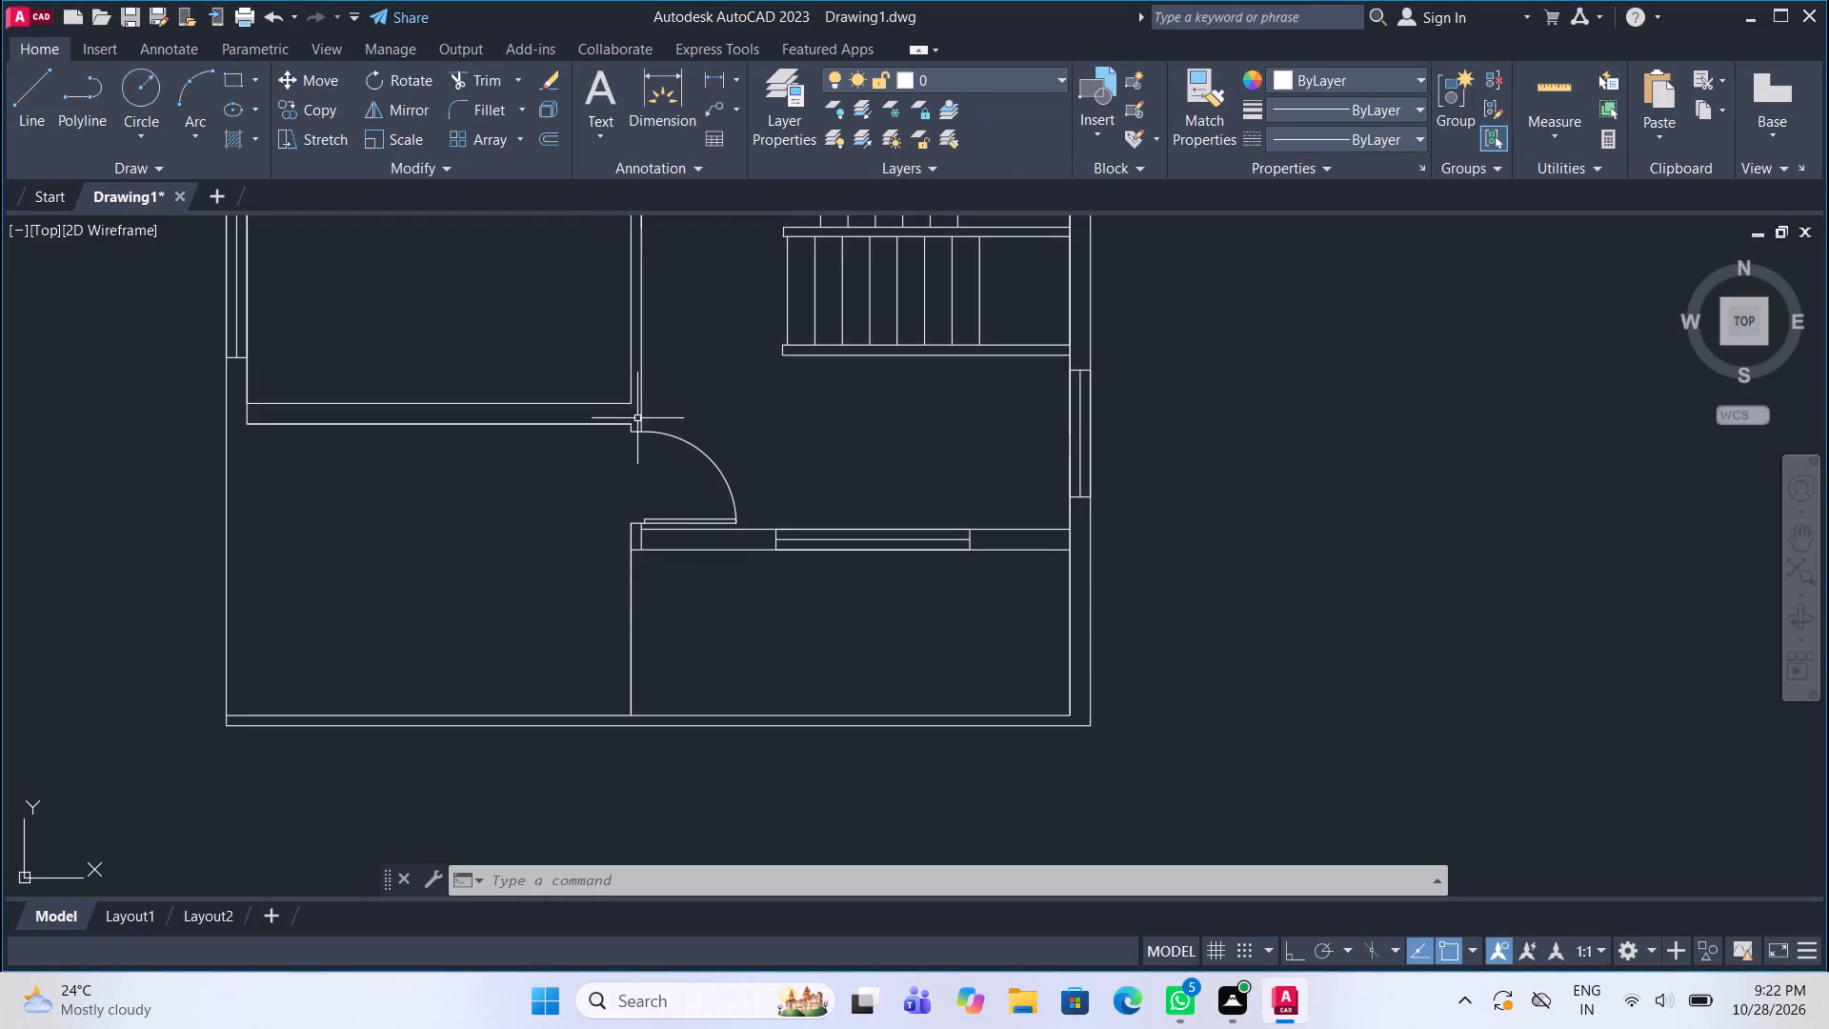
Draw a threshold line across the door opening below the staircase, between the outer jamb corners.
{"action": "middle_click_drag", "start_coordinate": [629, 536], "coordinate": [630, 545]}
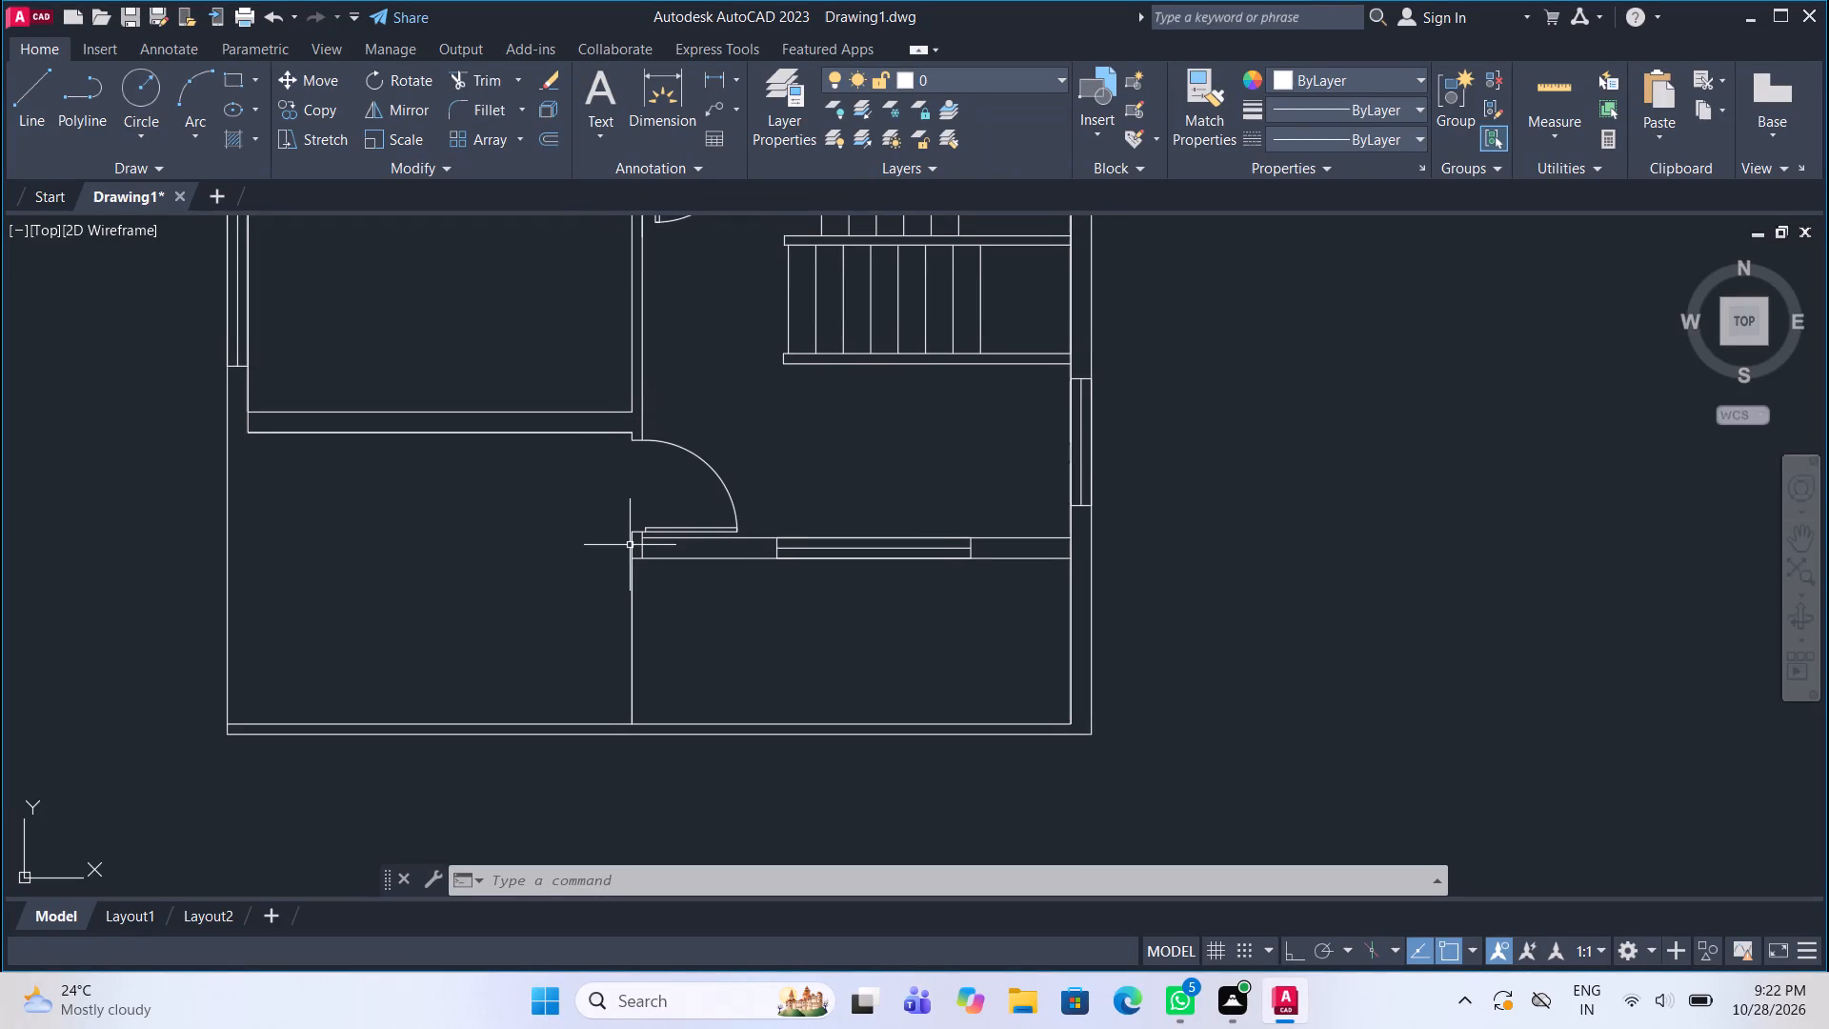
{"action": "scroll", "coordinate": [630, 554], "scroll_direction": "down", "scroll_amount": 2}
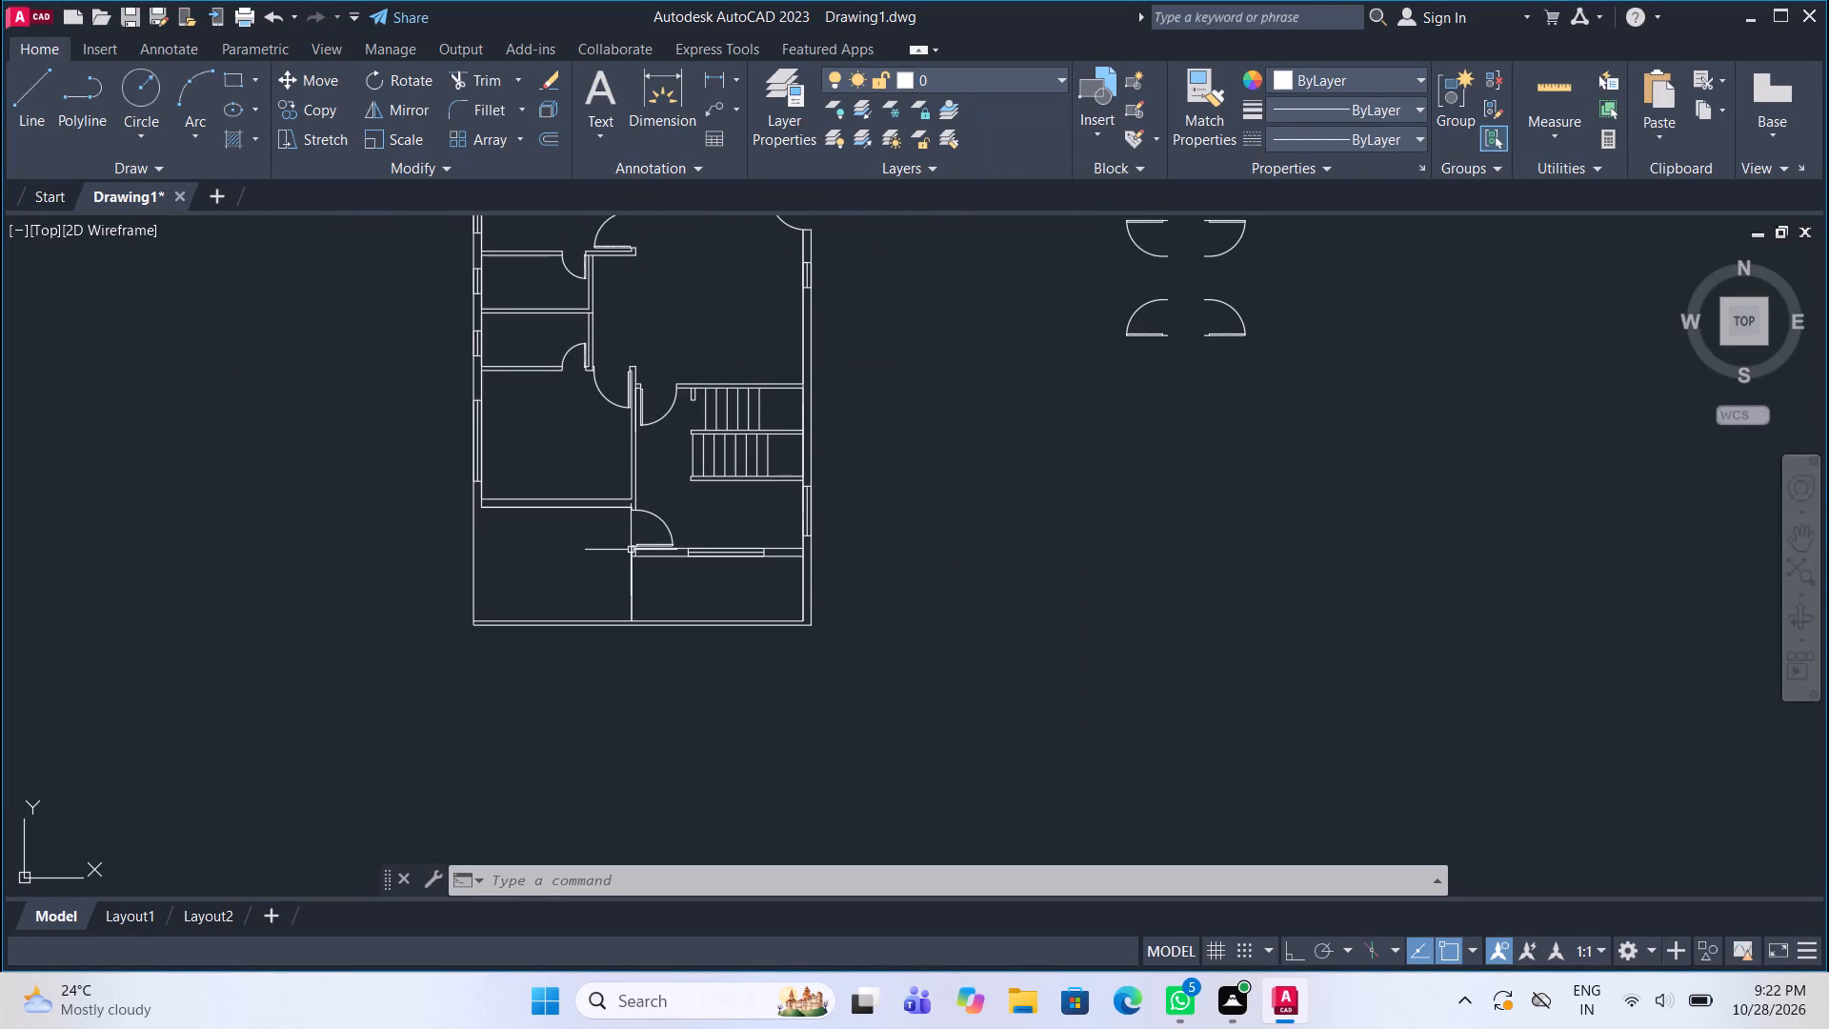
{"action": "scroll", "coordinate": [628, 533], "scroll_direction": "up", "scroll_amount": 3}
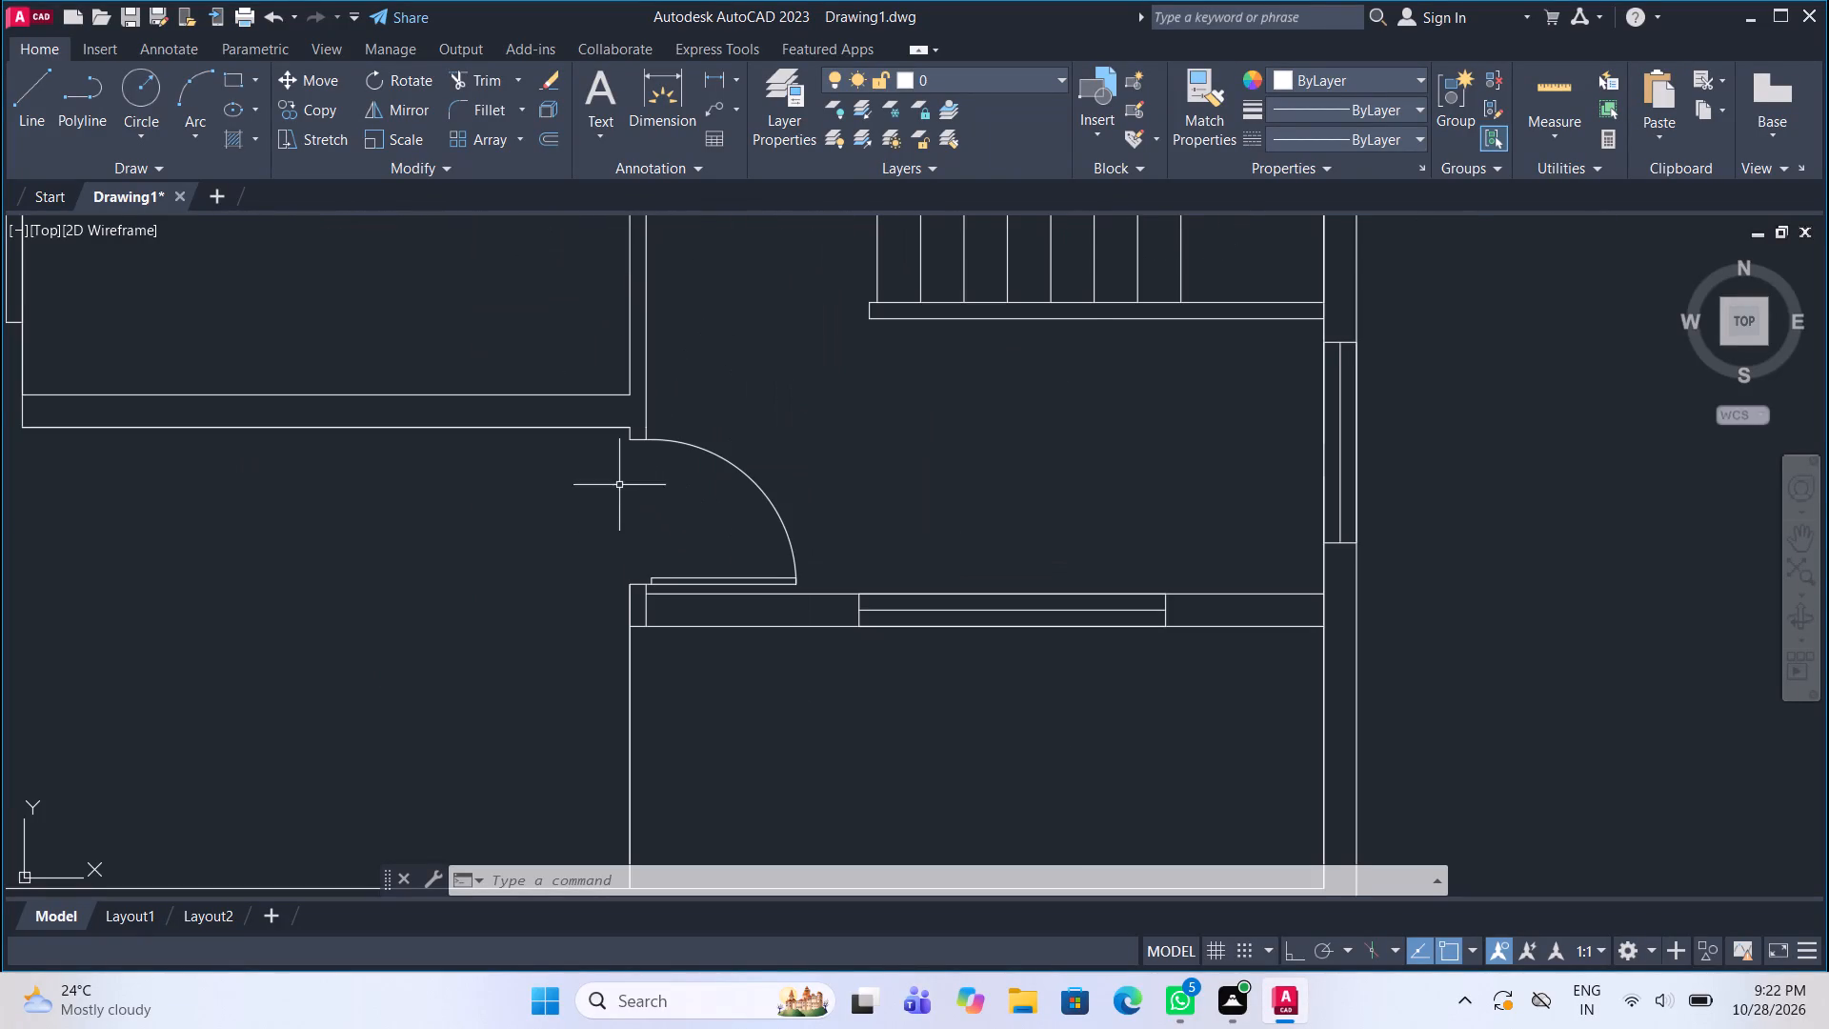
{"action": "middle_click_drag", "start_coordinate": [619, 485], "coordinate": [645, 415]}
{"action": "left_click", "coordinate": [23, 108]}
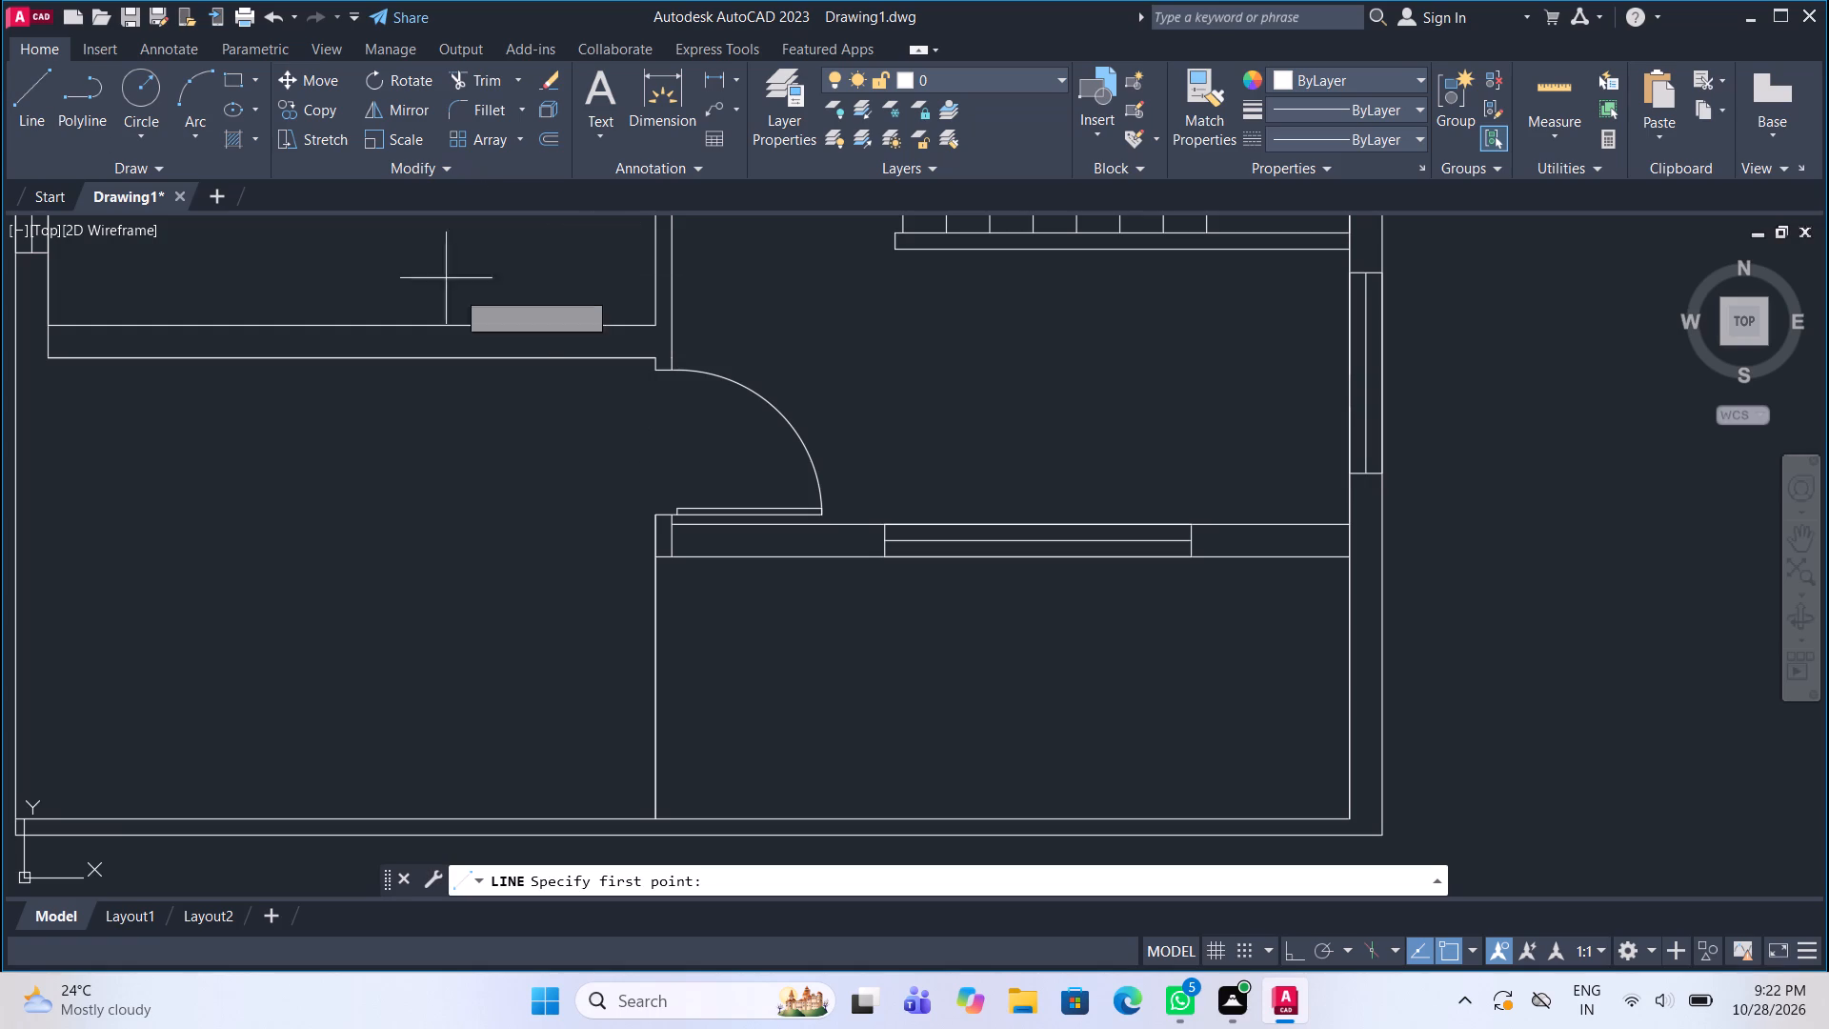
{"action": "left_click", "coordinate": [649, 515]}
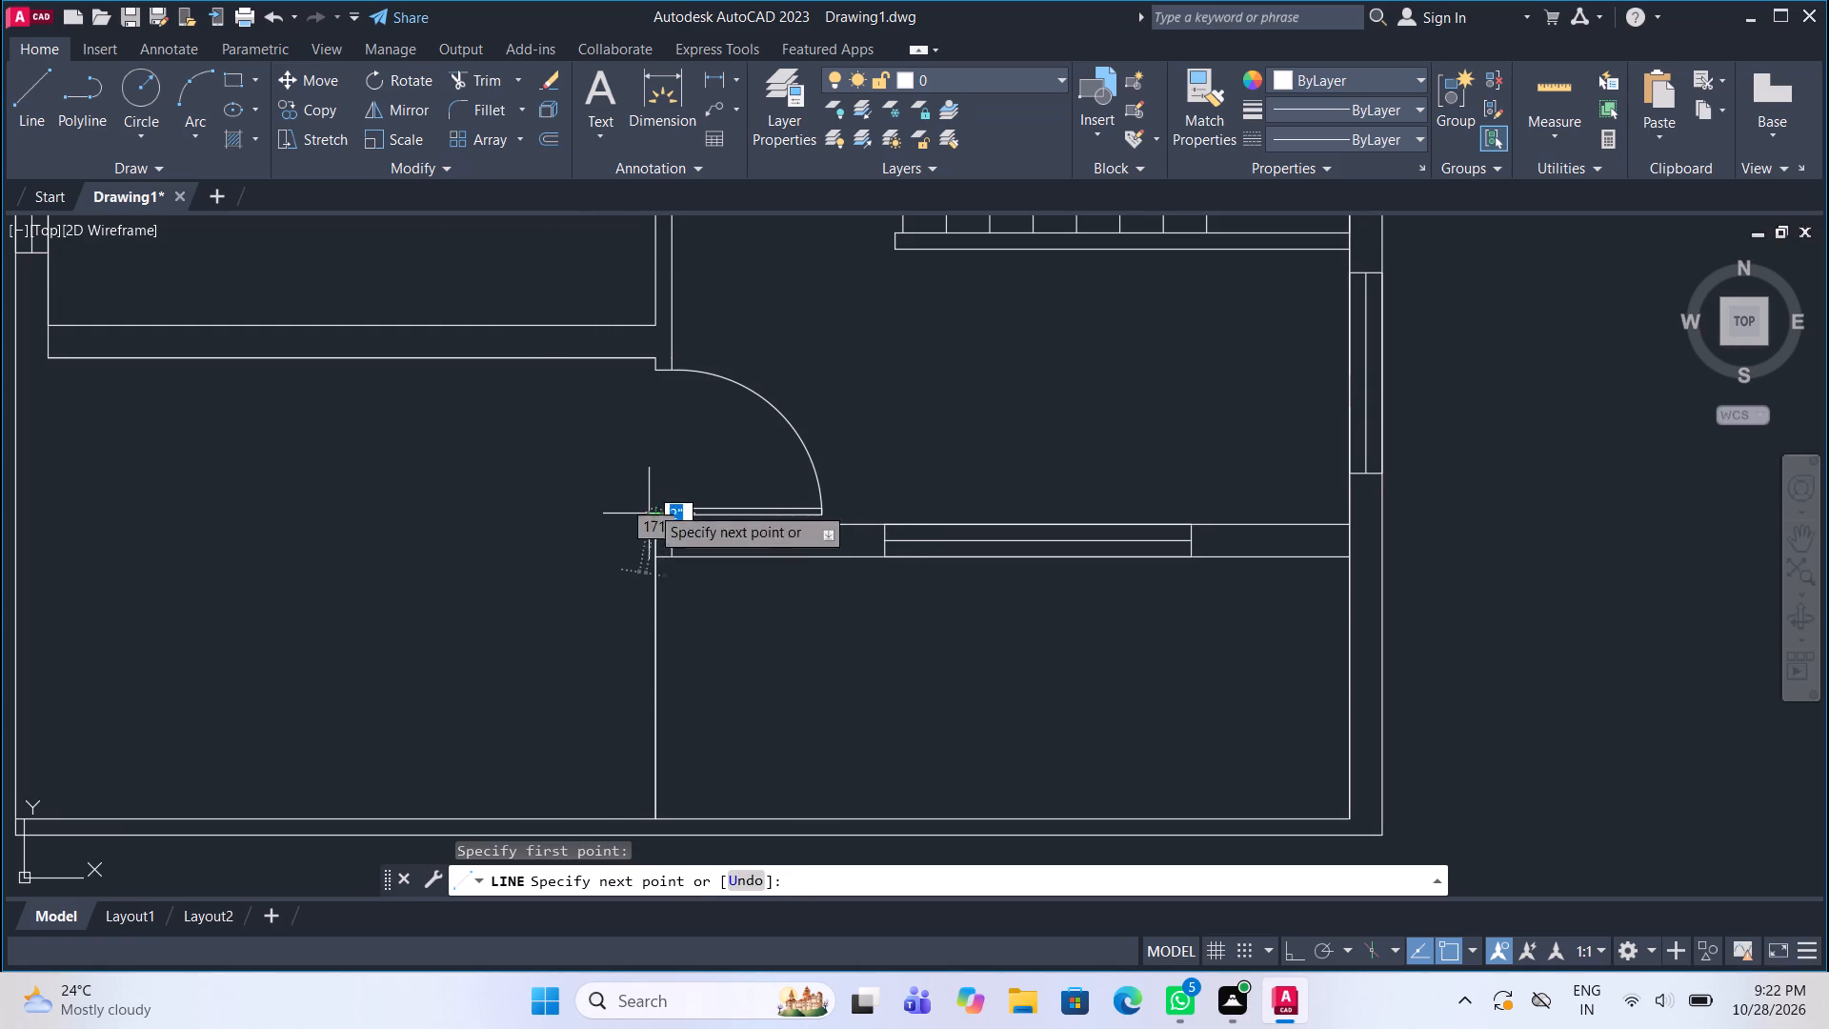
{"action": "left_click", "coordinate": [657, 374]}
{"action": "key", "text": "Escape"}
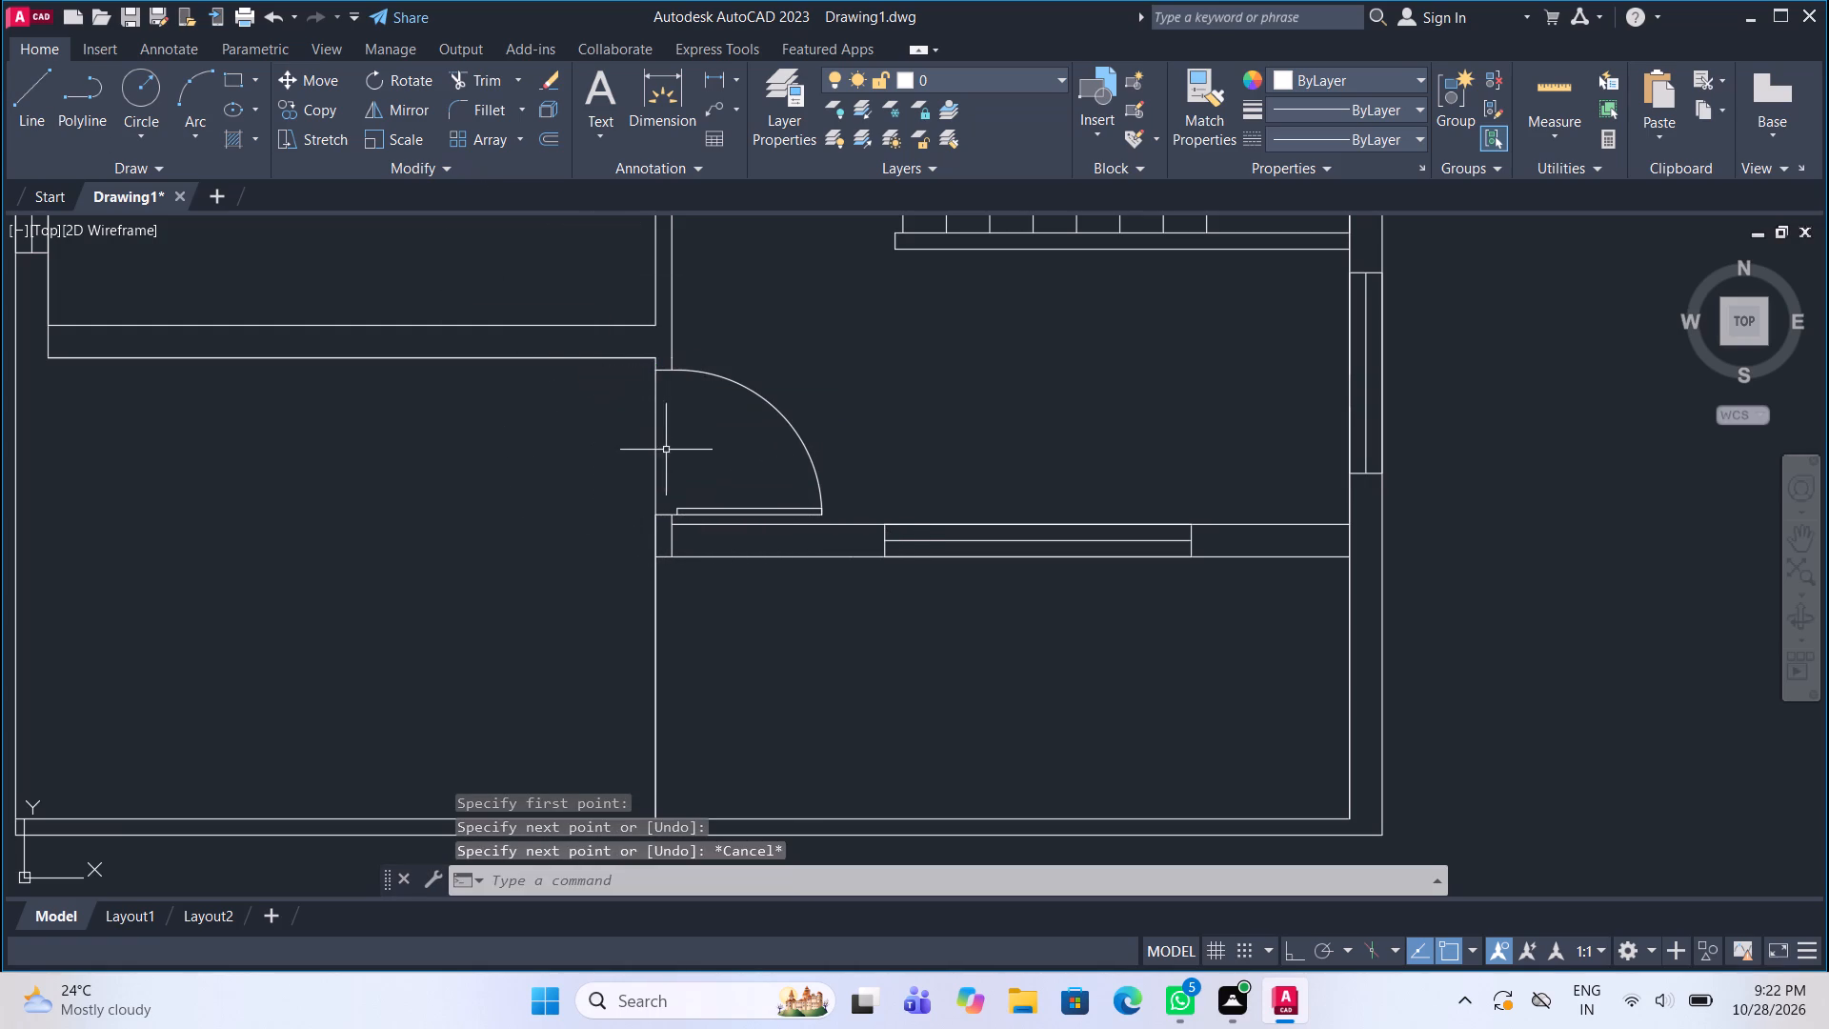
Offset the threshold line outward three times at 1' spacing to form entrance steps in the lower-left open area.
{"action": "left_click", "coordinate": [654, 448]}
{"action": "left_click", "coordinate": [547, 141]}
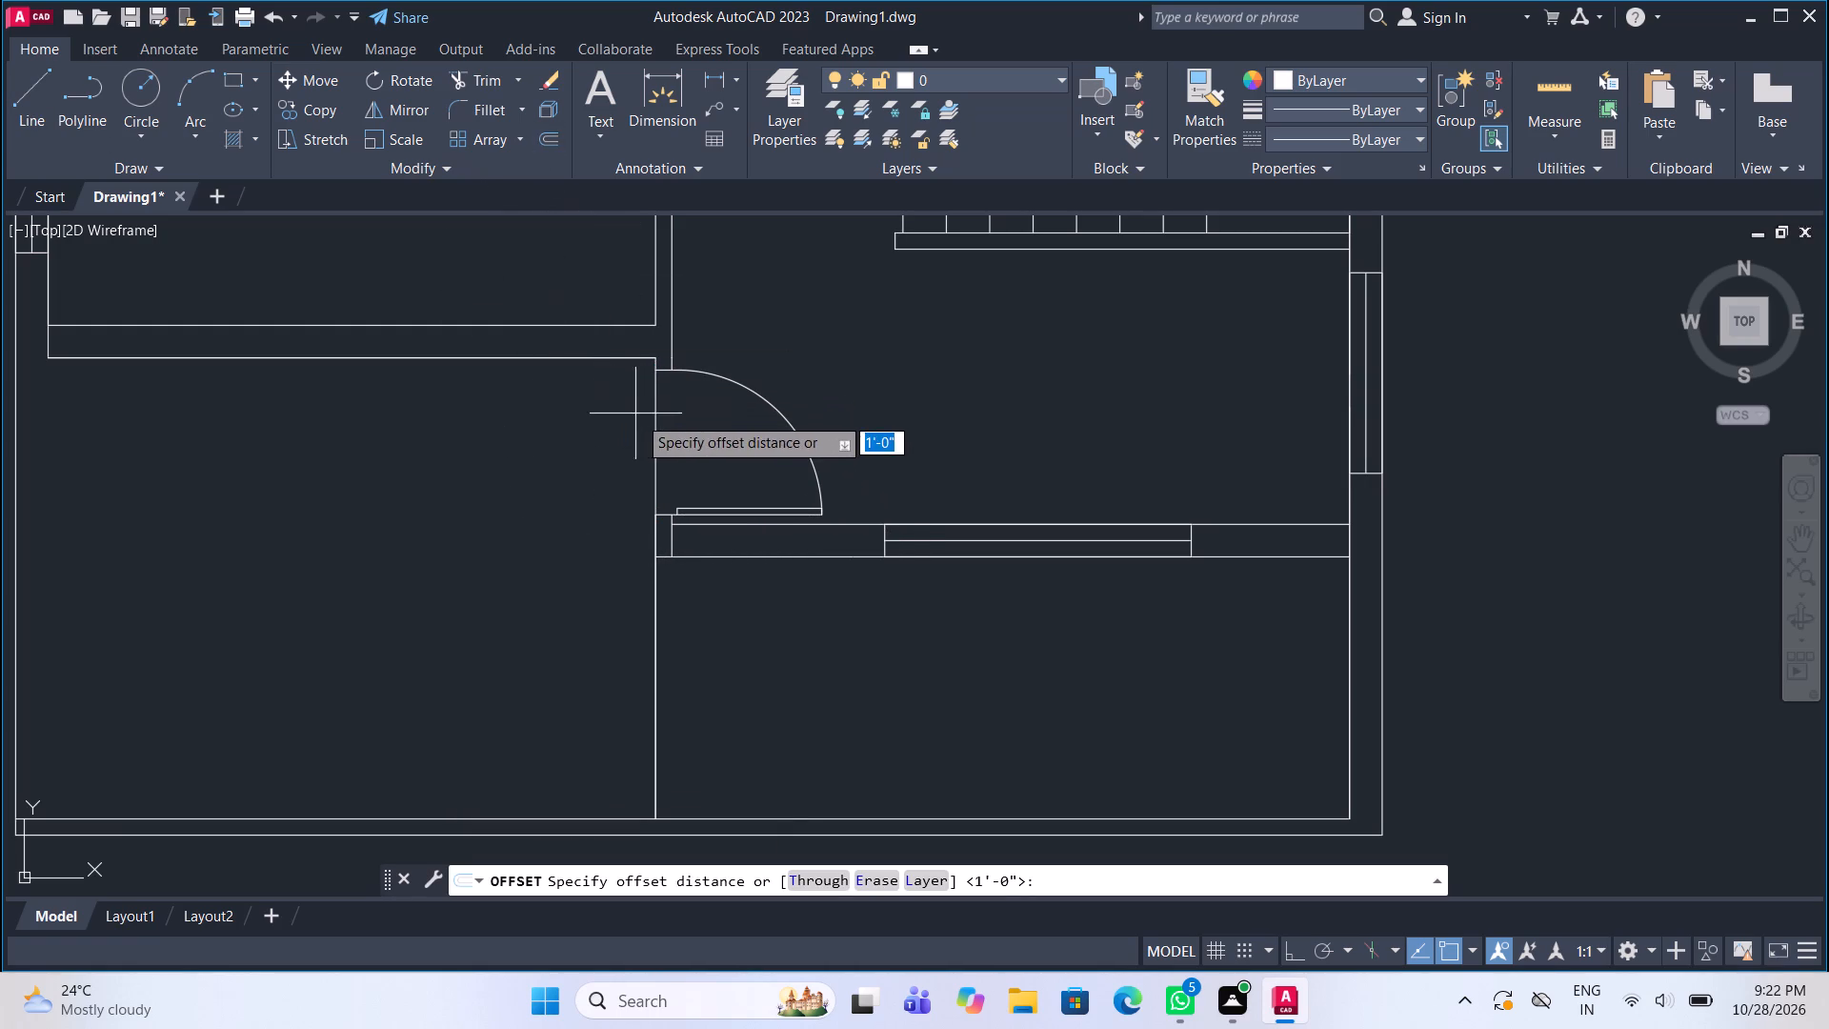
{"action": "left_click", "coordinate": [653, 431]}
{"action": "type", "text": "1'"}
{"action": "key", "text": "Return"}
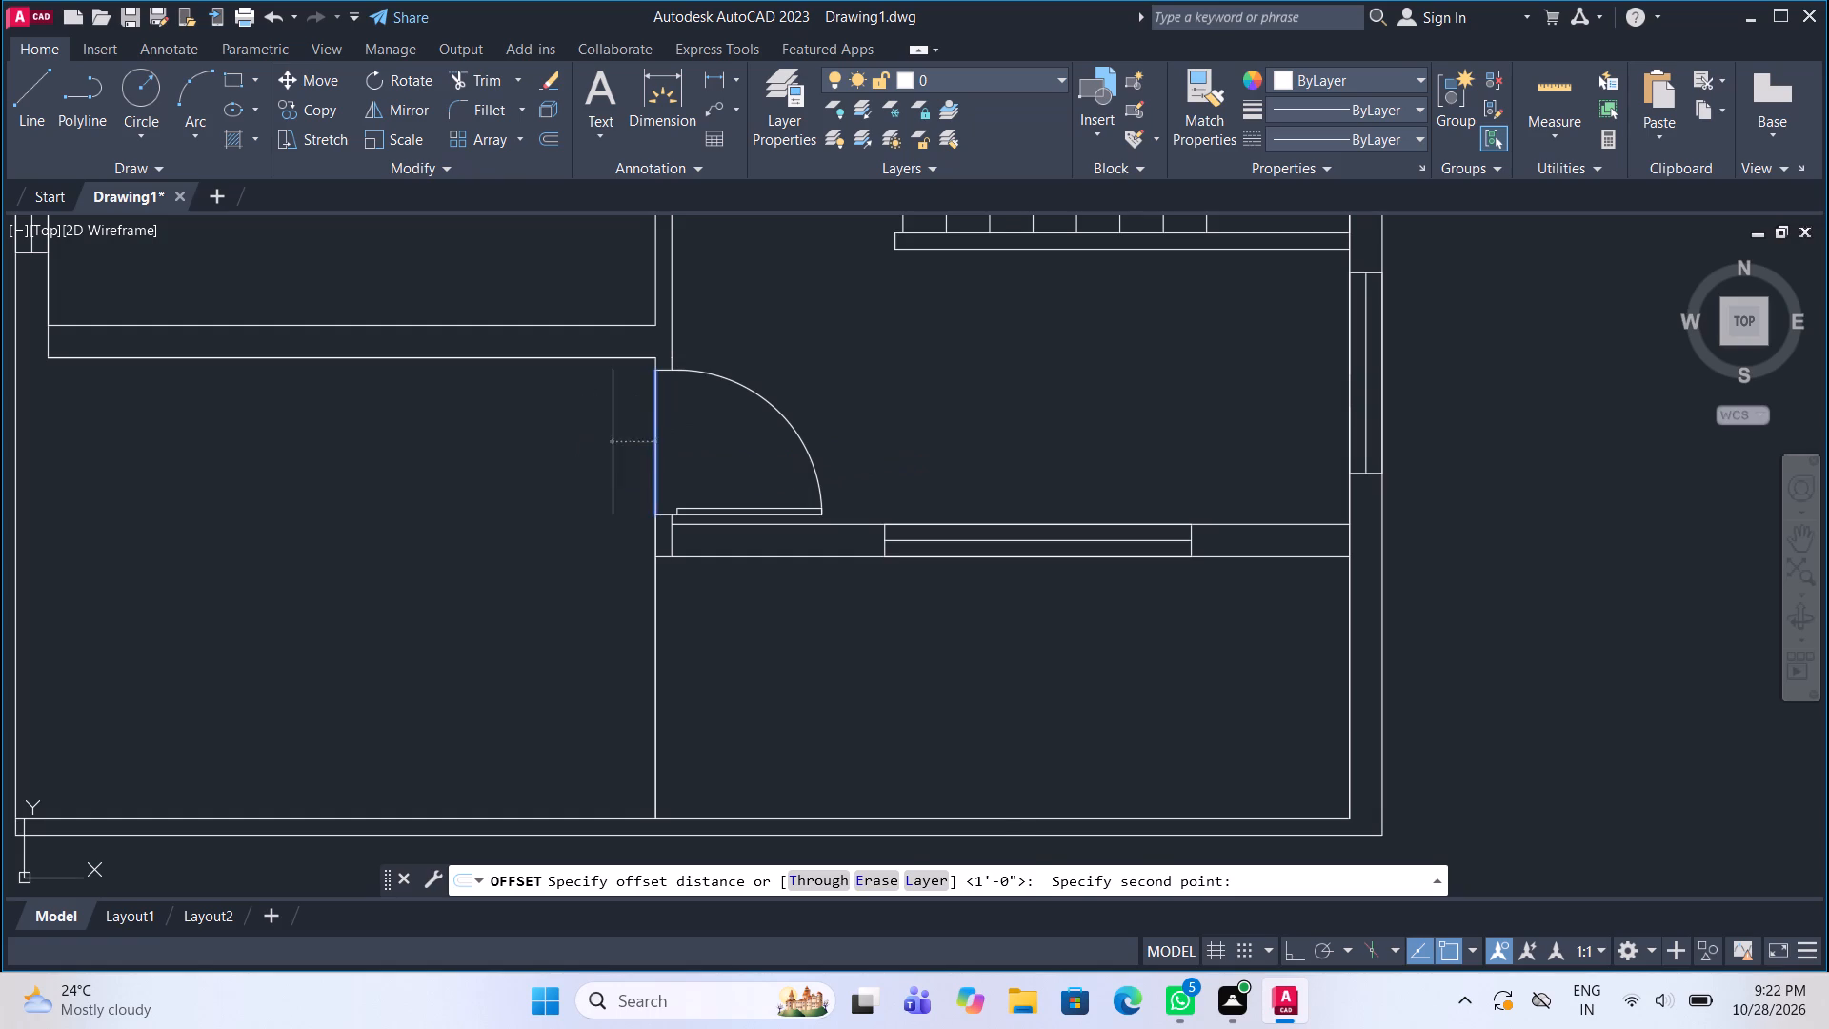
{"action": "left_click", "coordinate": [558, 442]}
{"action": "left_click", "coordinate": [610, 440]}
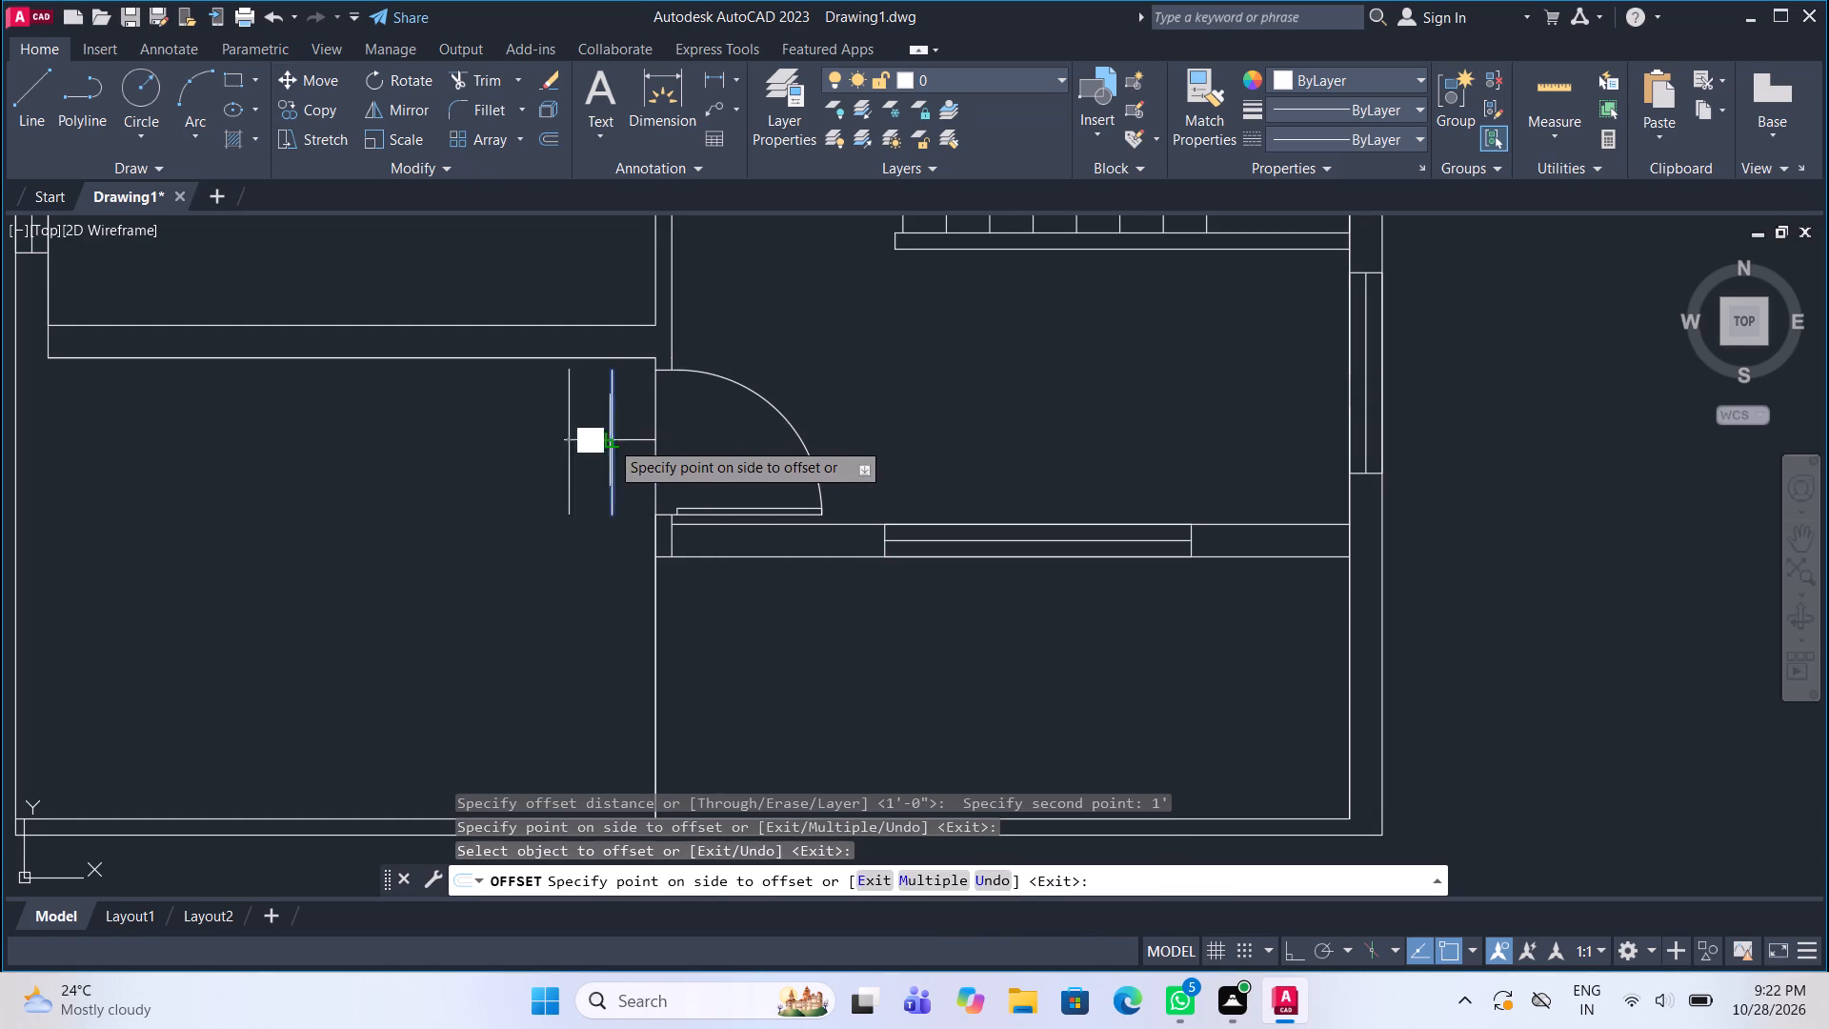
{"action": "left_click", "coordinate": [533, 446]}
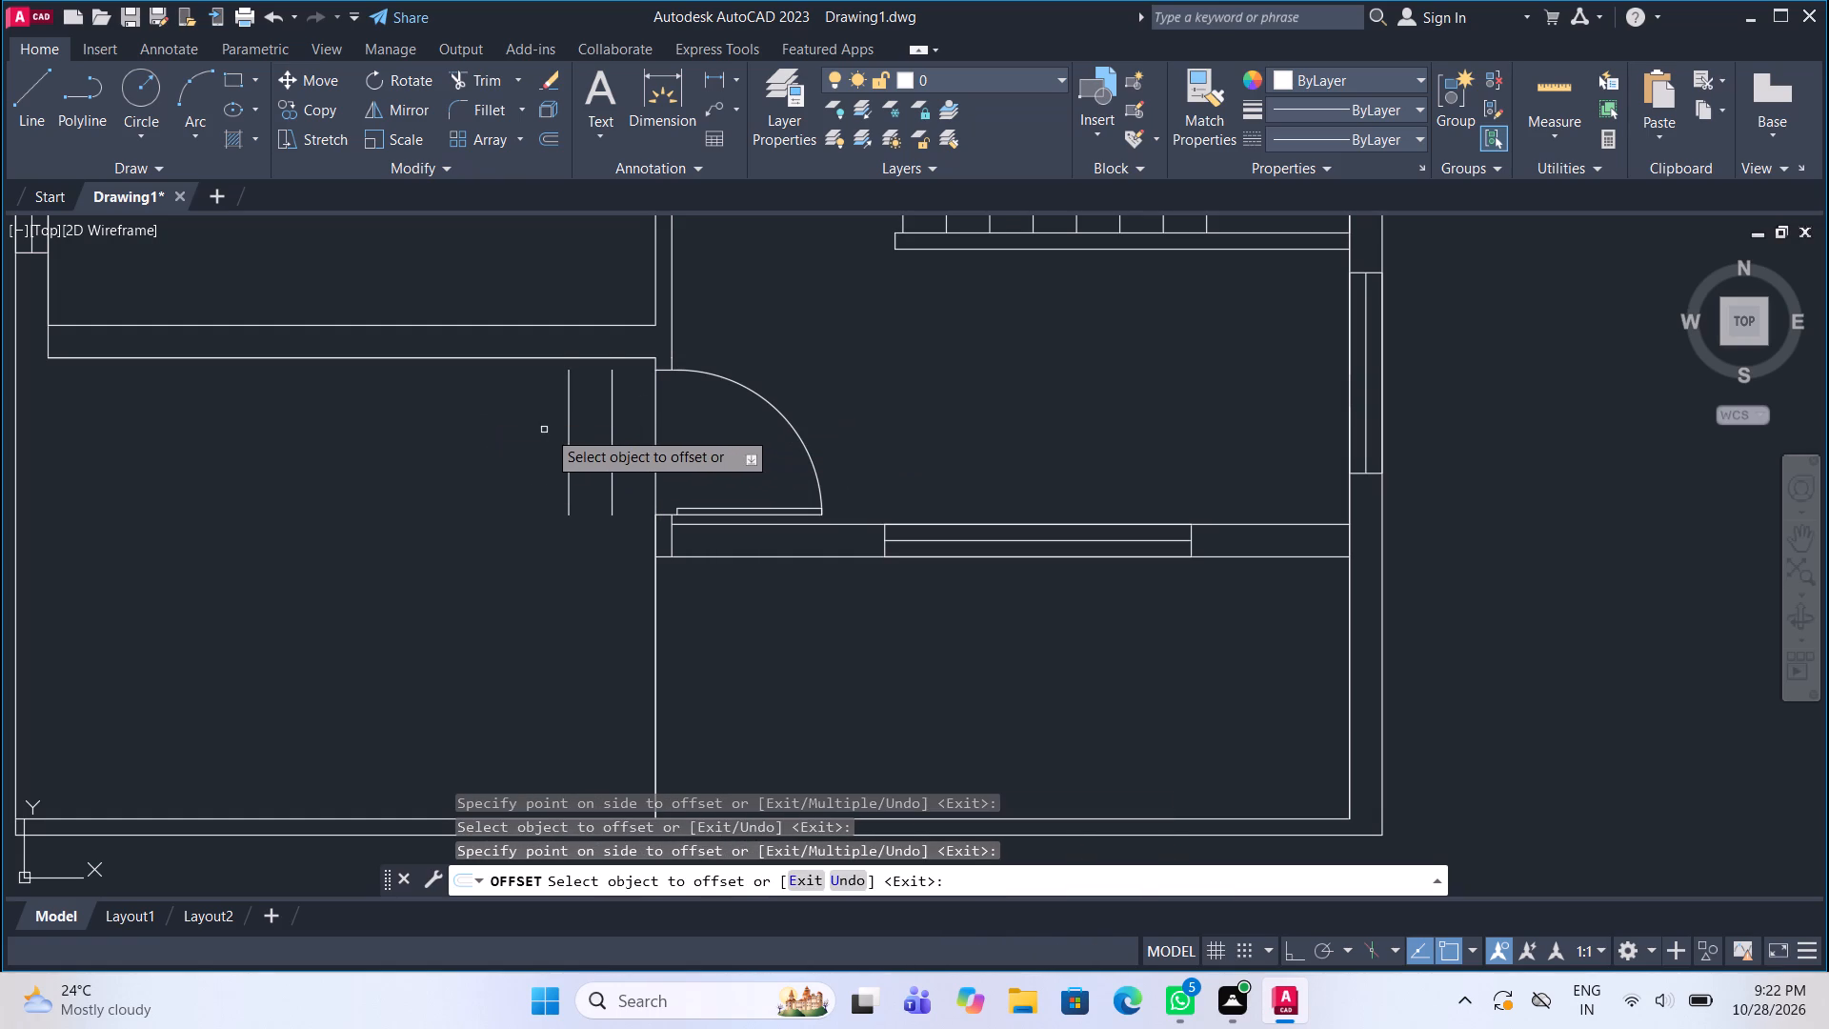
{"action": "left_click", "coordinate": [572, 442]}
{"action": "left_click", "coordinate": [519, 442]}
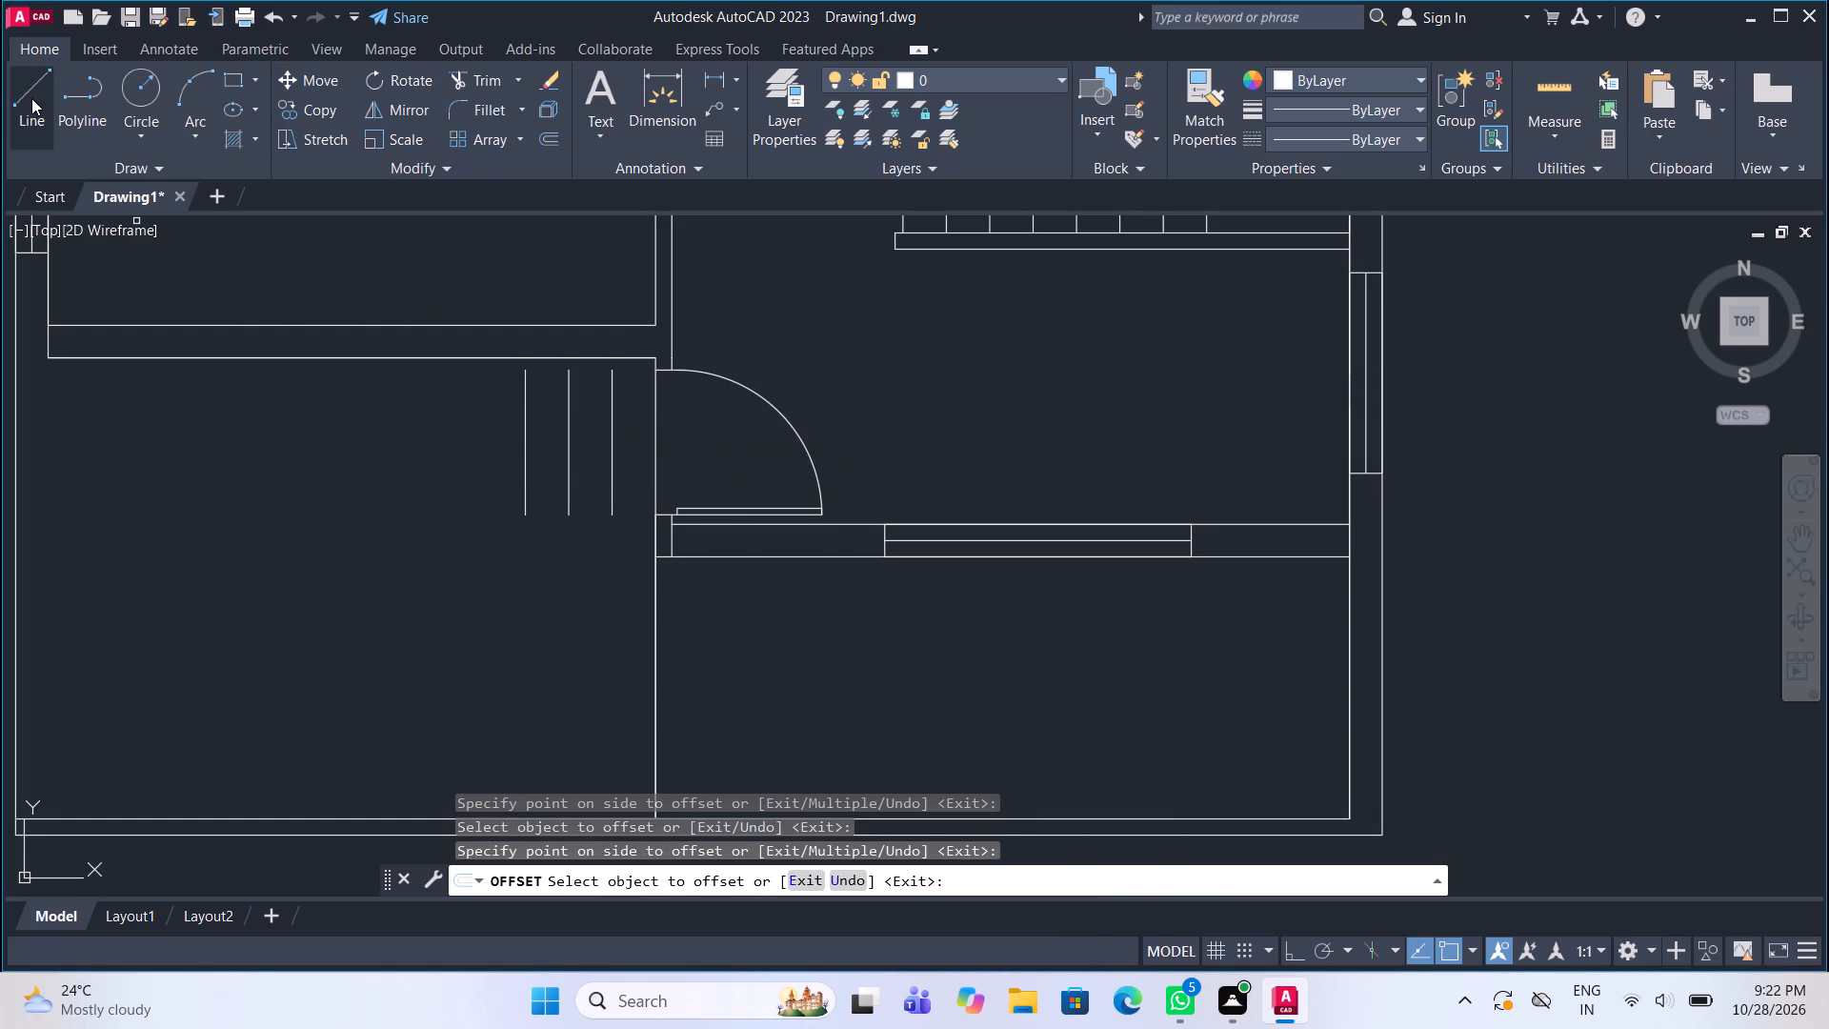
Close the upper and lower ends of the entrance steps with lines from the outermost step line to the door jambs.
{"action": "double_click", "coordinate": [31, 98]}
{"action": "left_click", "coordinate": [531, 376]}
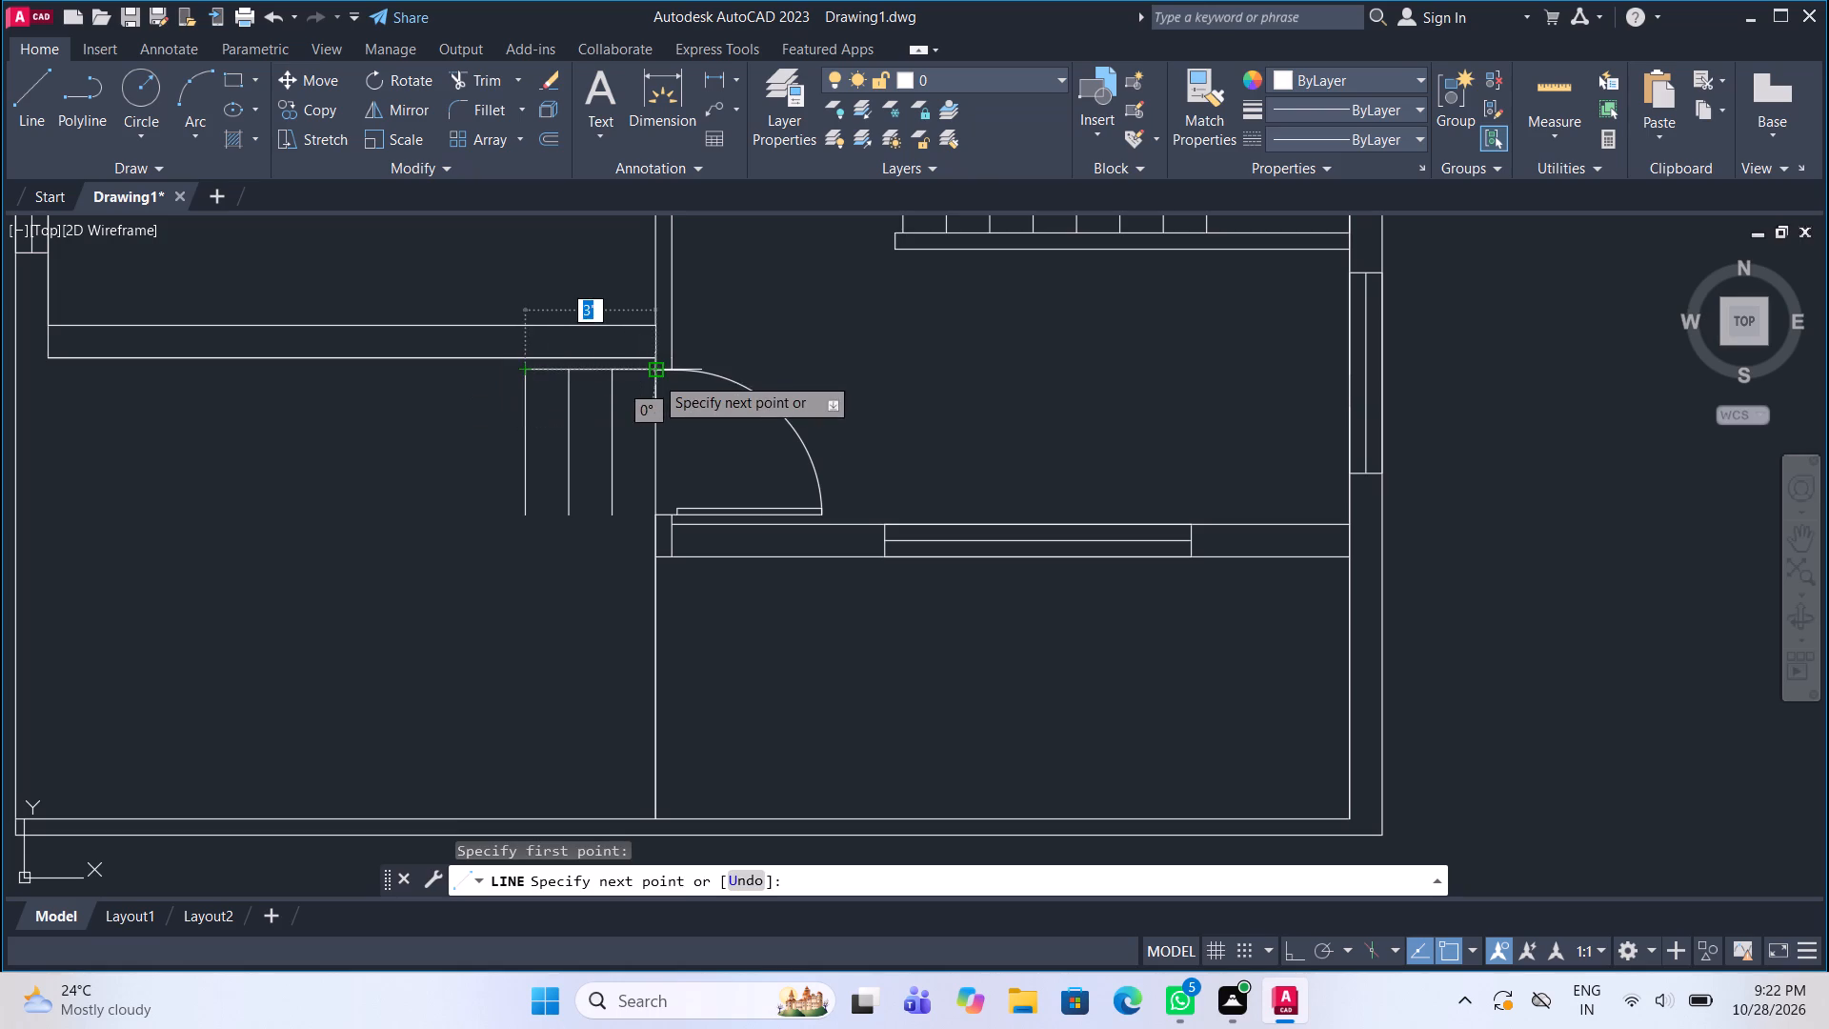
{"action": "left_click", "coordinate": [654, 375]}
{"action": "left_click", "coordinate": [37, 101]}
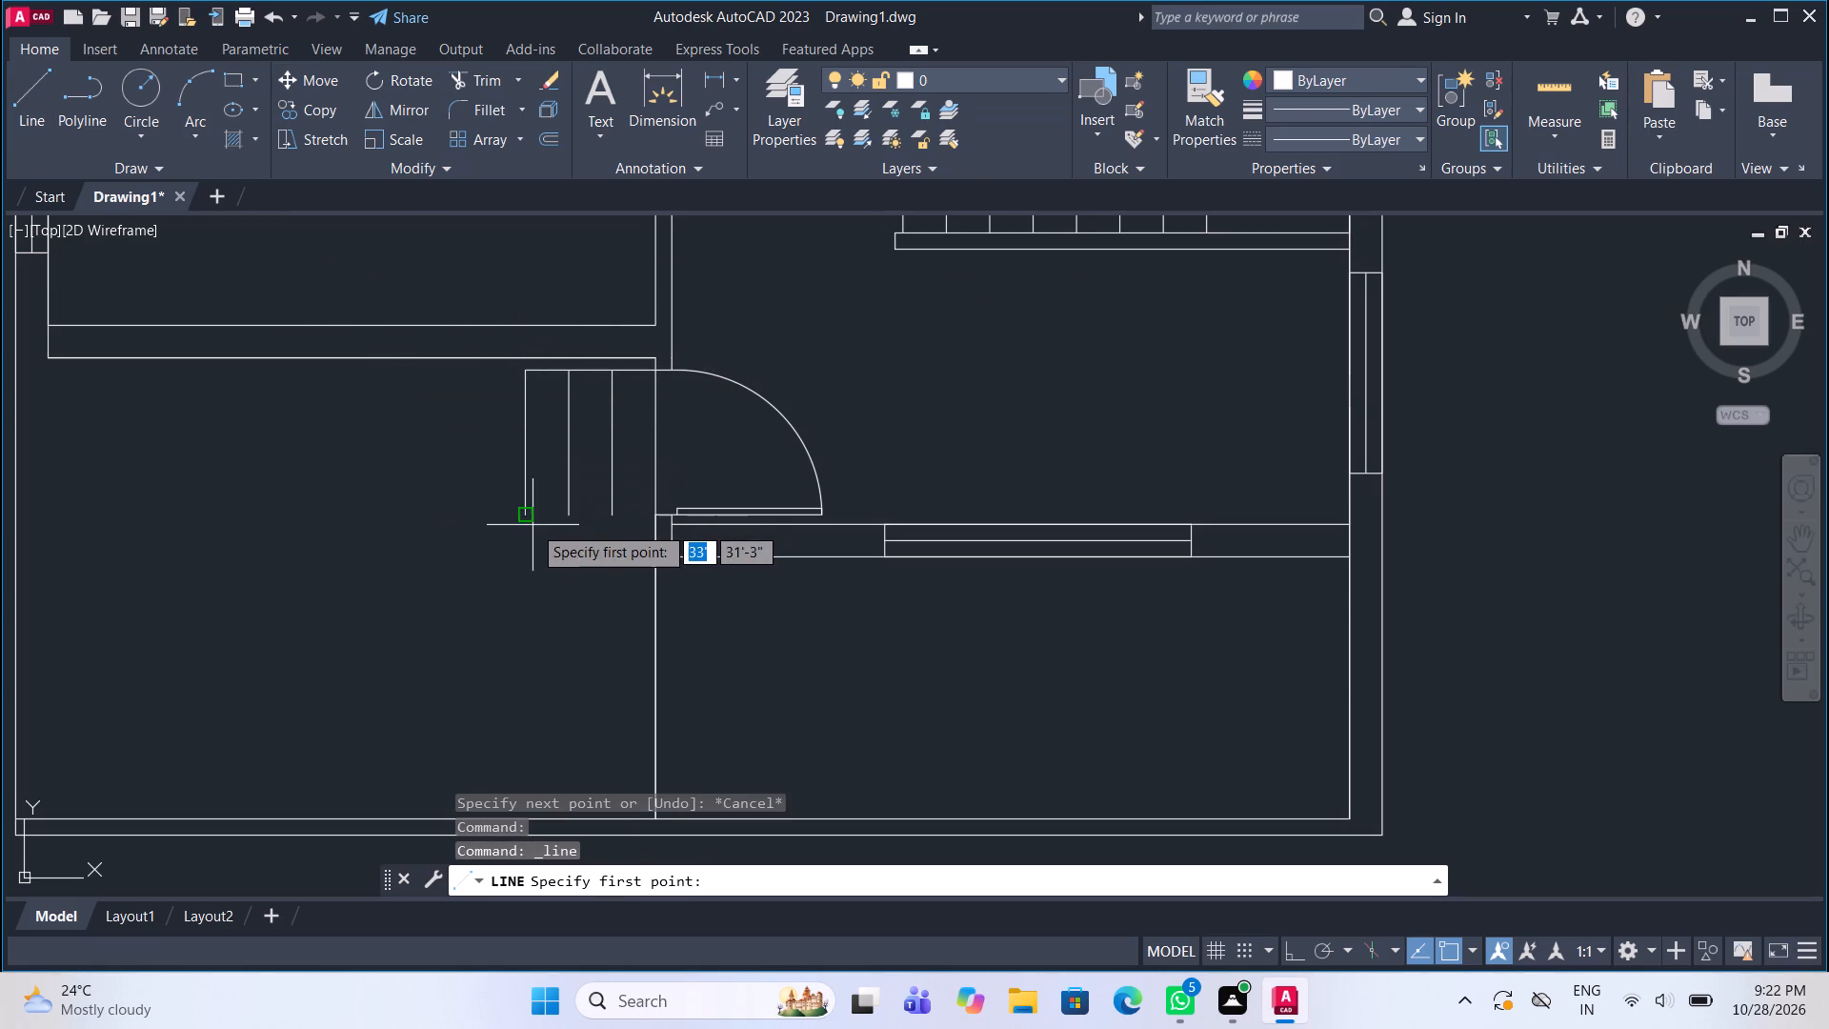
{"action": "left_click", "coordinate": [528, 523]}
{"action": "left_click", "coordinate": [645, 514]}
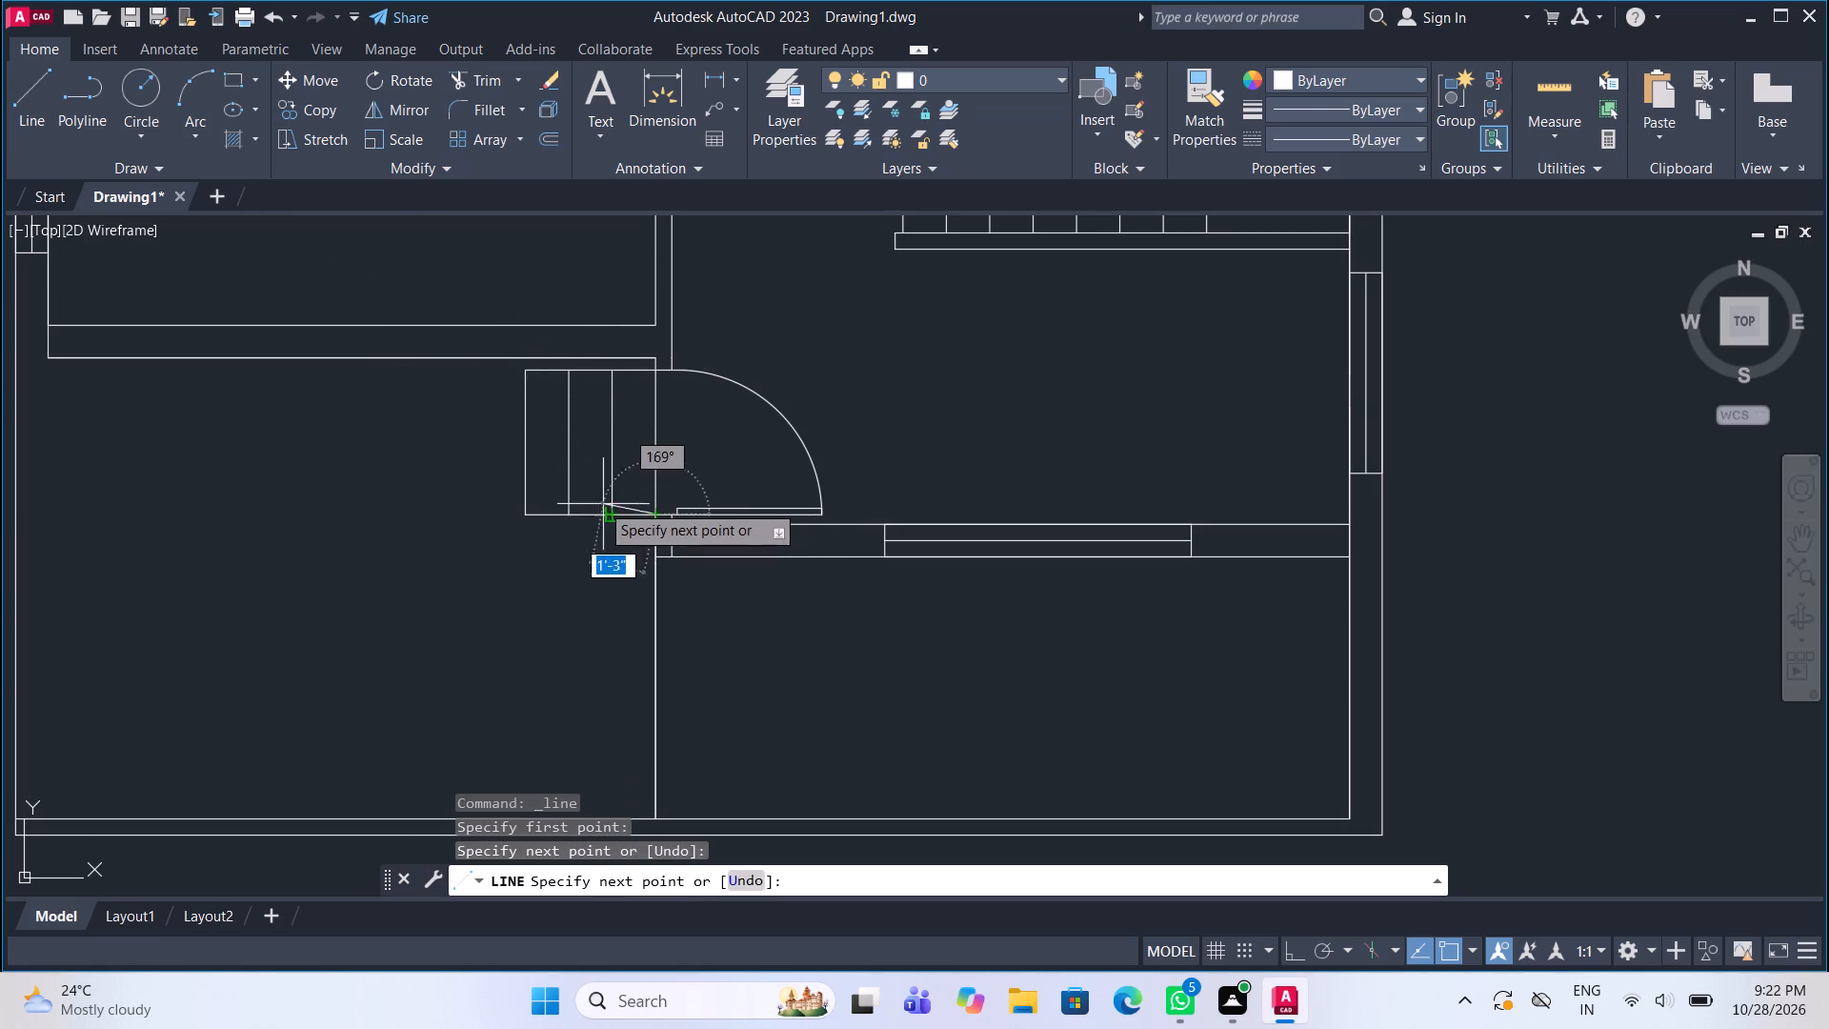
{"action": "key", "text": "Escape"}
Draw a bed rectangle about 5' wide against the top wall of the upper-left bedroom, with its long side pointing into the room.
{"action": "scroll", "coordinate": [606, 565], "scroll_direction": "down", "scroll_amount": 2}
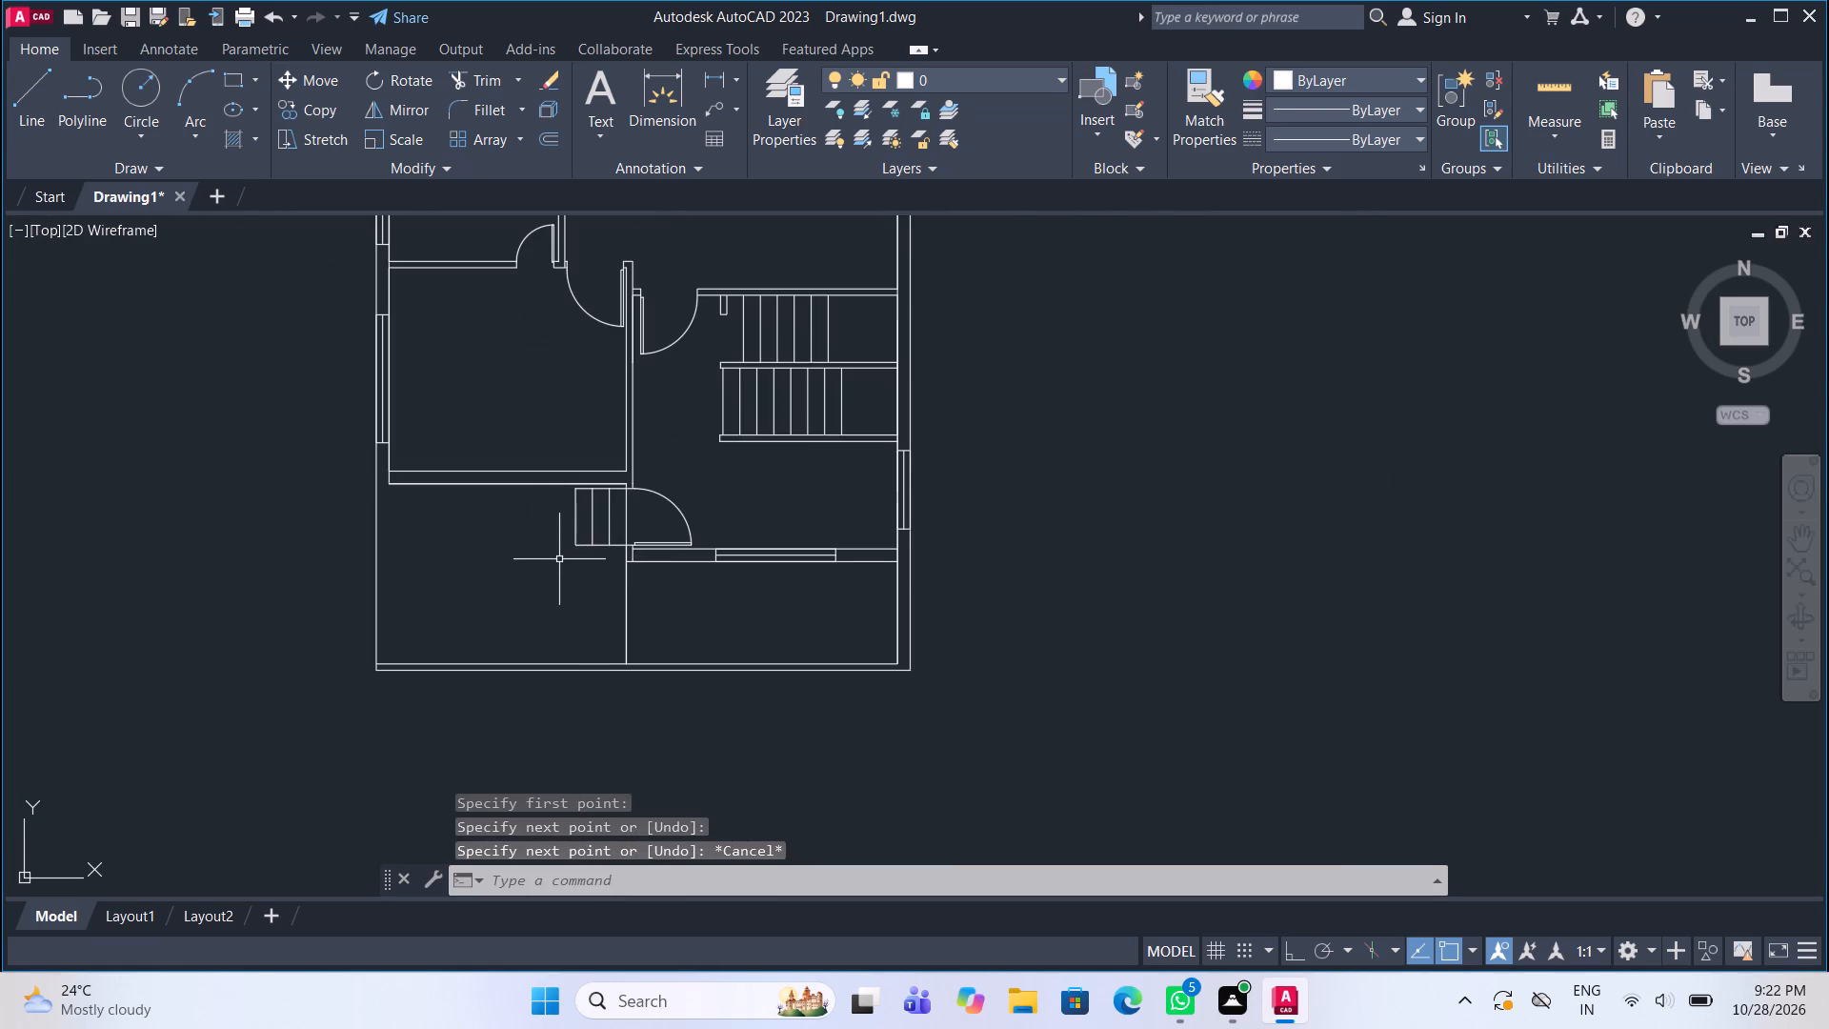
{"action": "scroll", "coordinate": [559, 558], "scroll_direction": "down", "scroll_amount": 3}
{"action": "scroll", "coordinate": [544, 360], "scroll_direction": "up", "scroll_amount": 3}
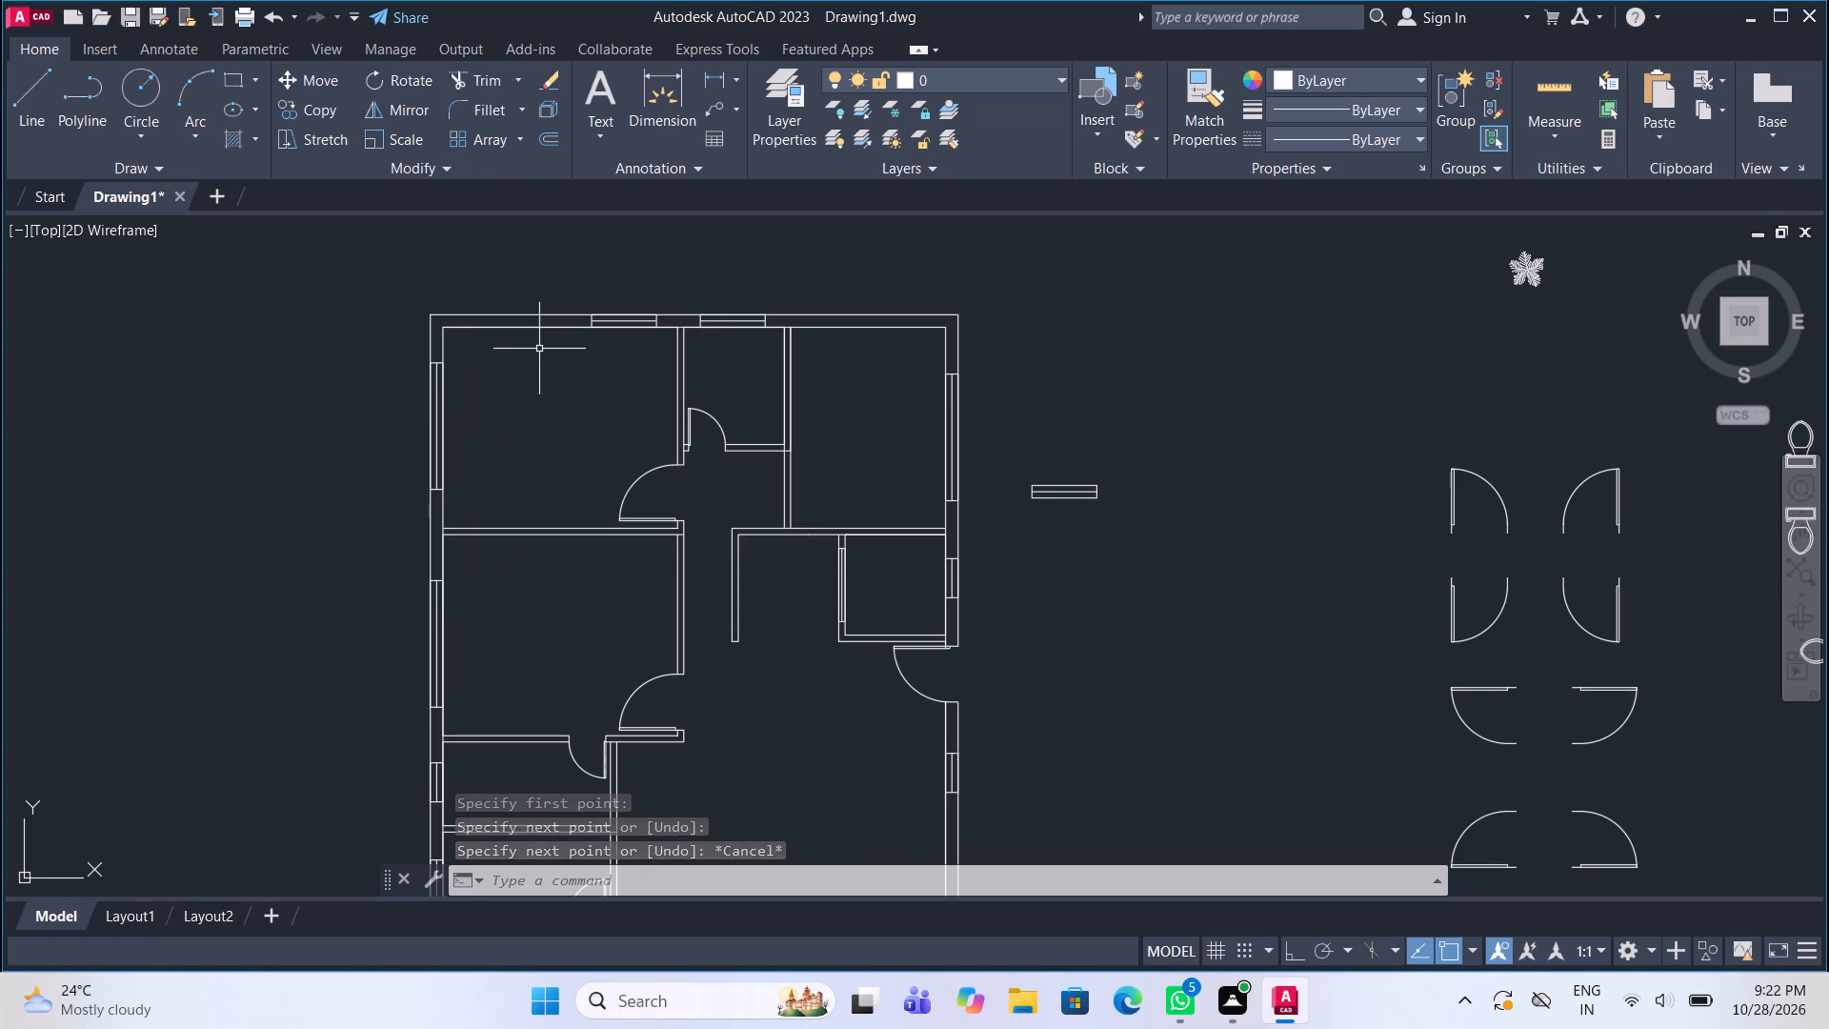
{"action": "middle_click_drag", "start_coordinate": [536, 345], "coordinate": [546, 390]}
{"action": "left_click", "coordinate": [228, 86]}
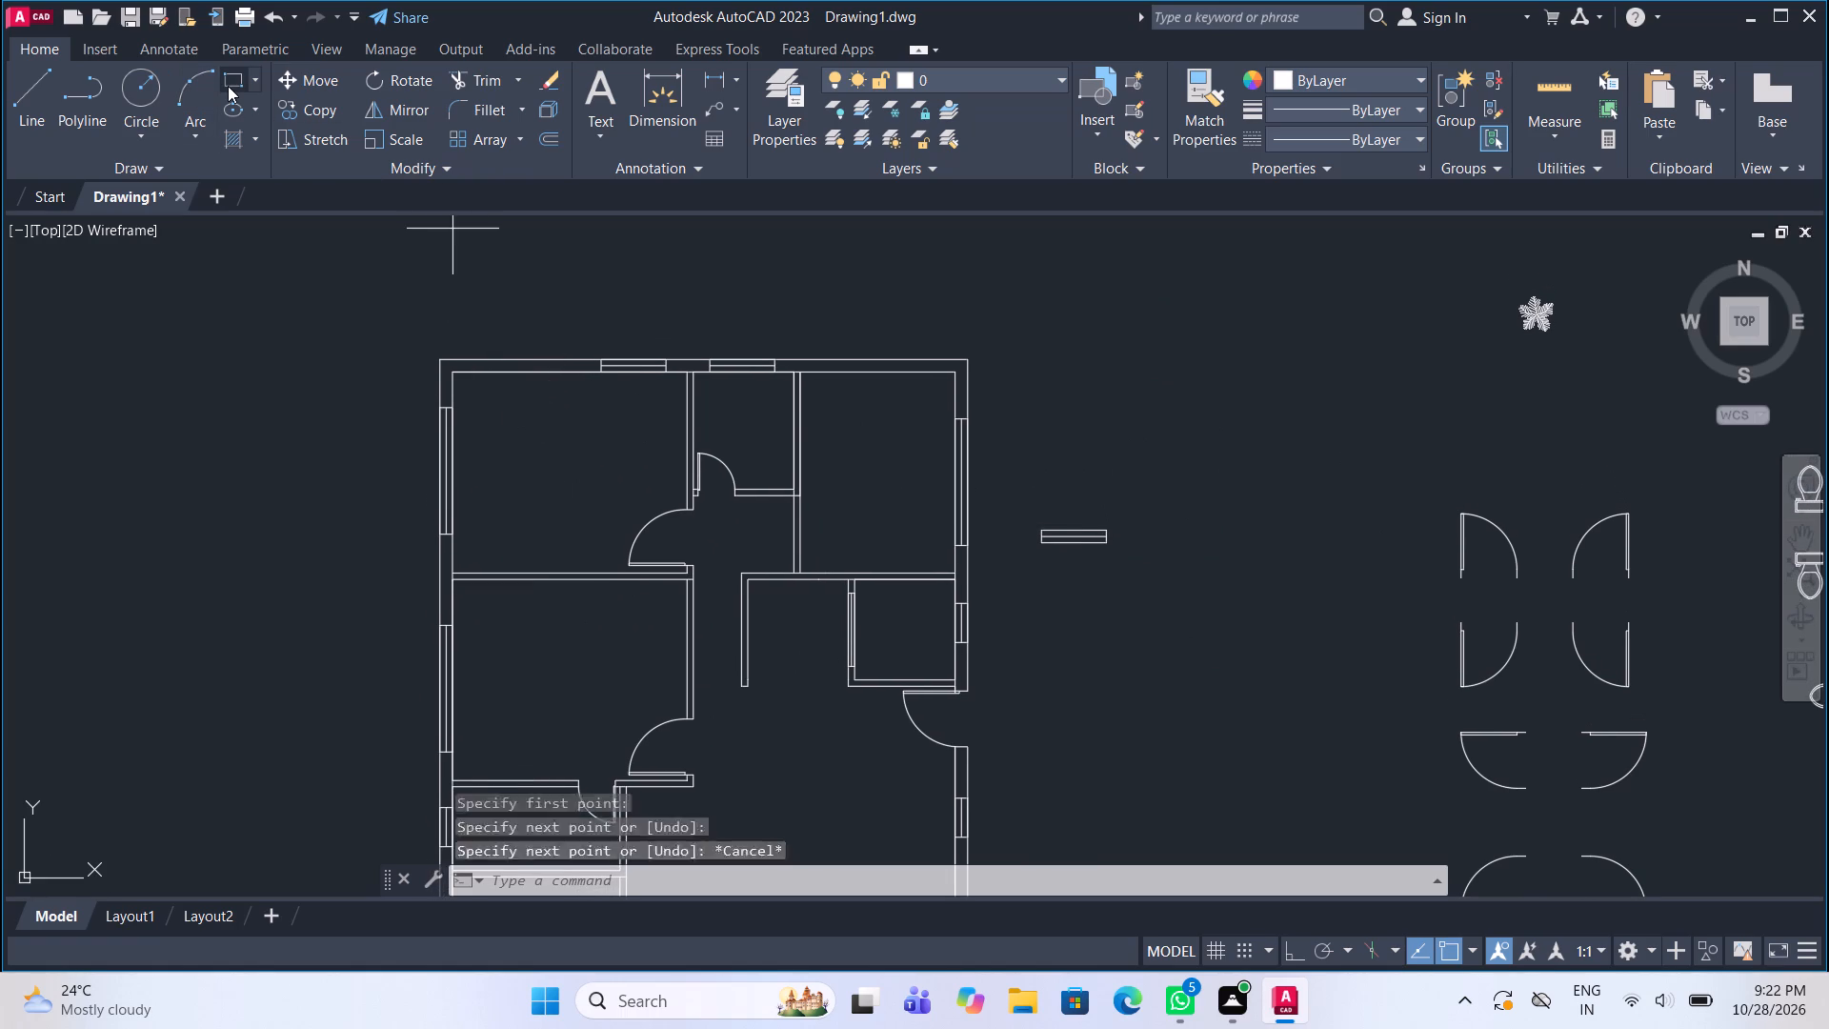
{"action": "scroll", "coordinate": [536, 373], "scroll_direction": "up", "scroll_amount": 1}
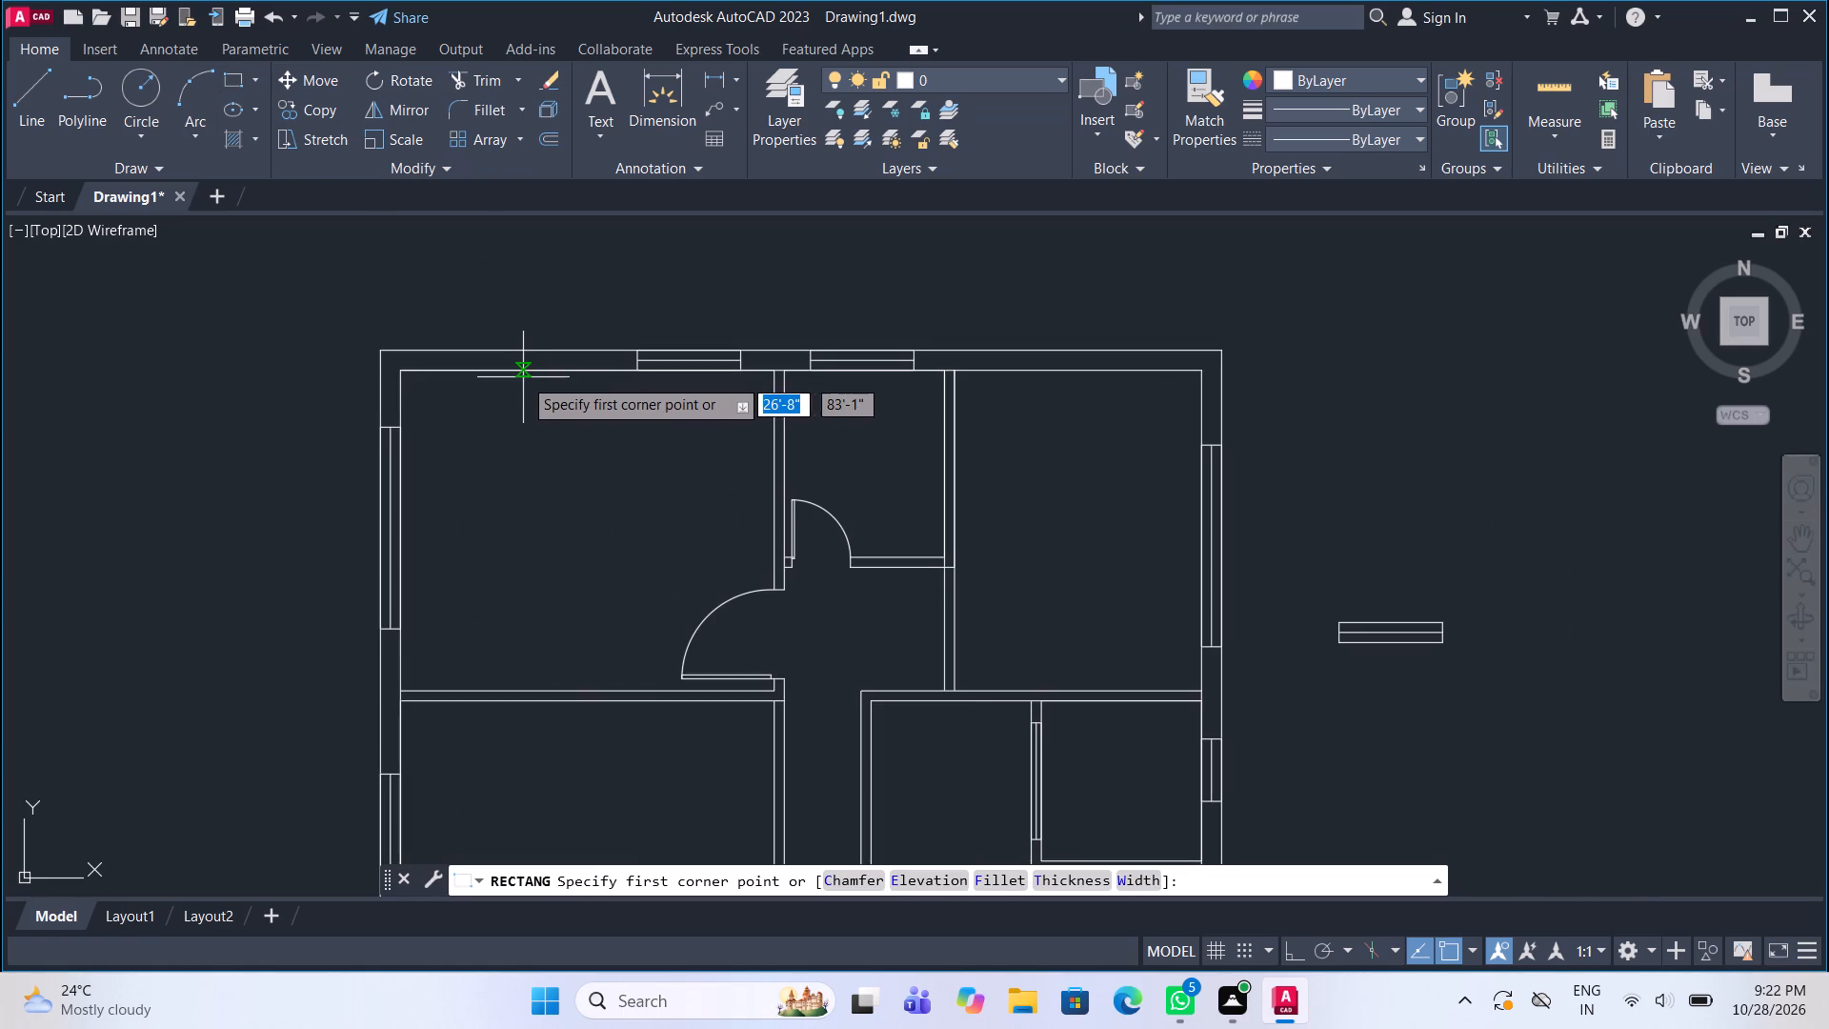
{"action": "left_click", "coordinate": [513, 367]}
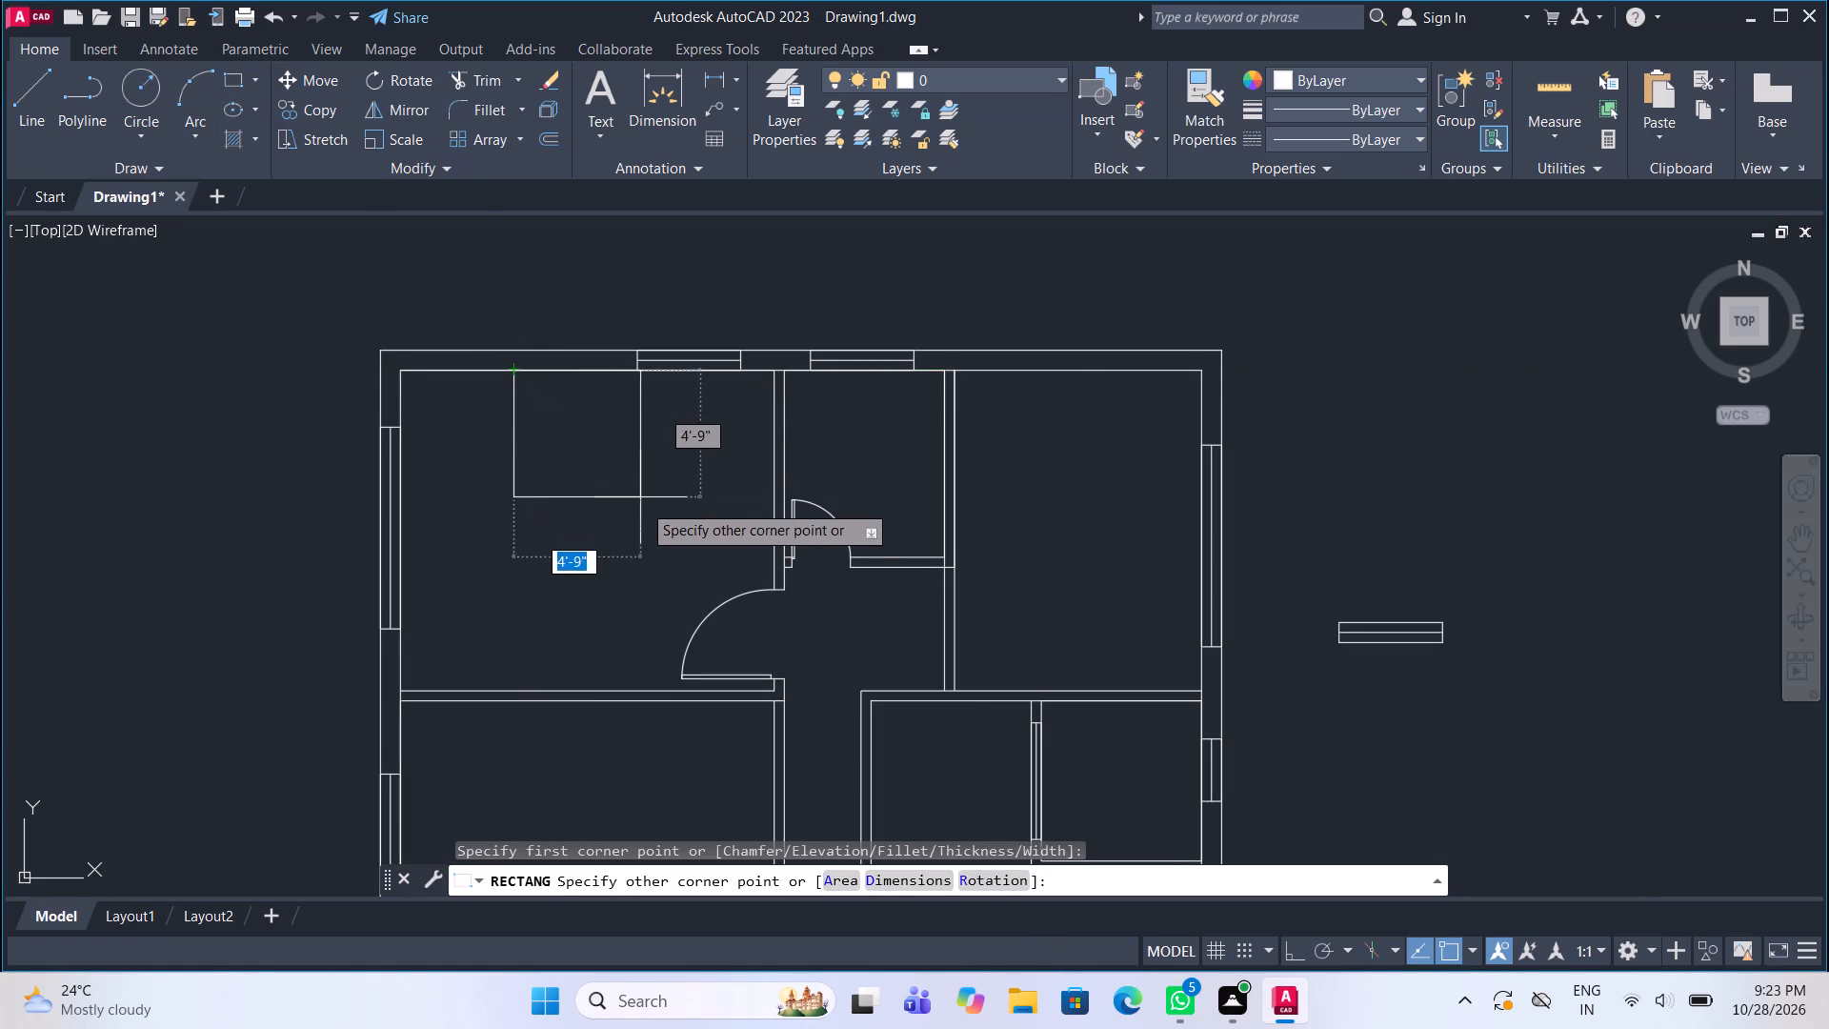
{"action": "left_click", "coordinate": [645, 554]}
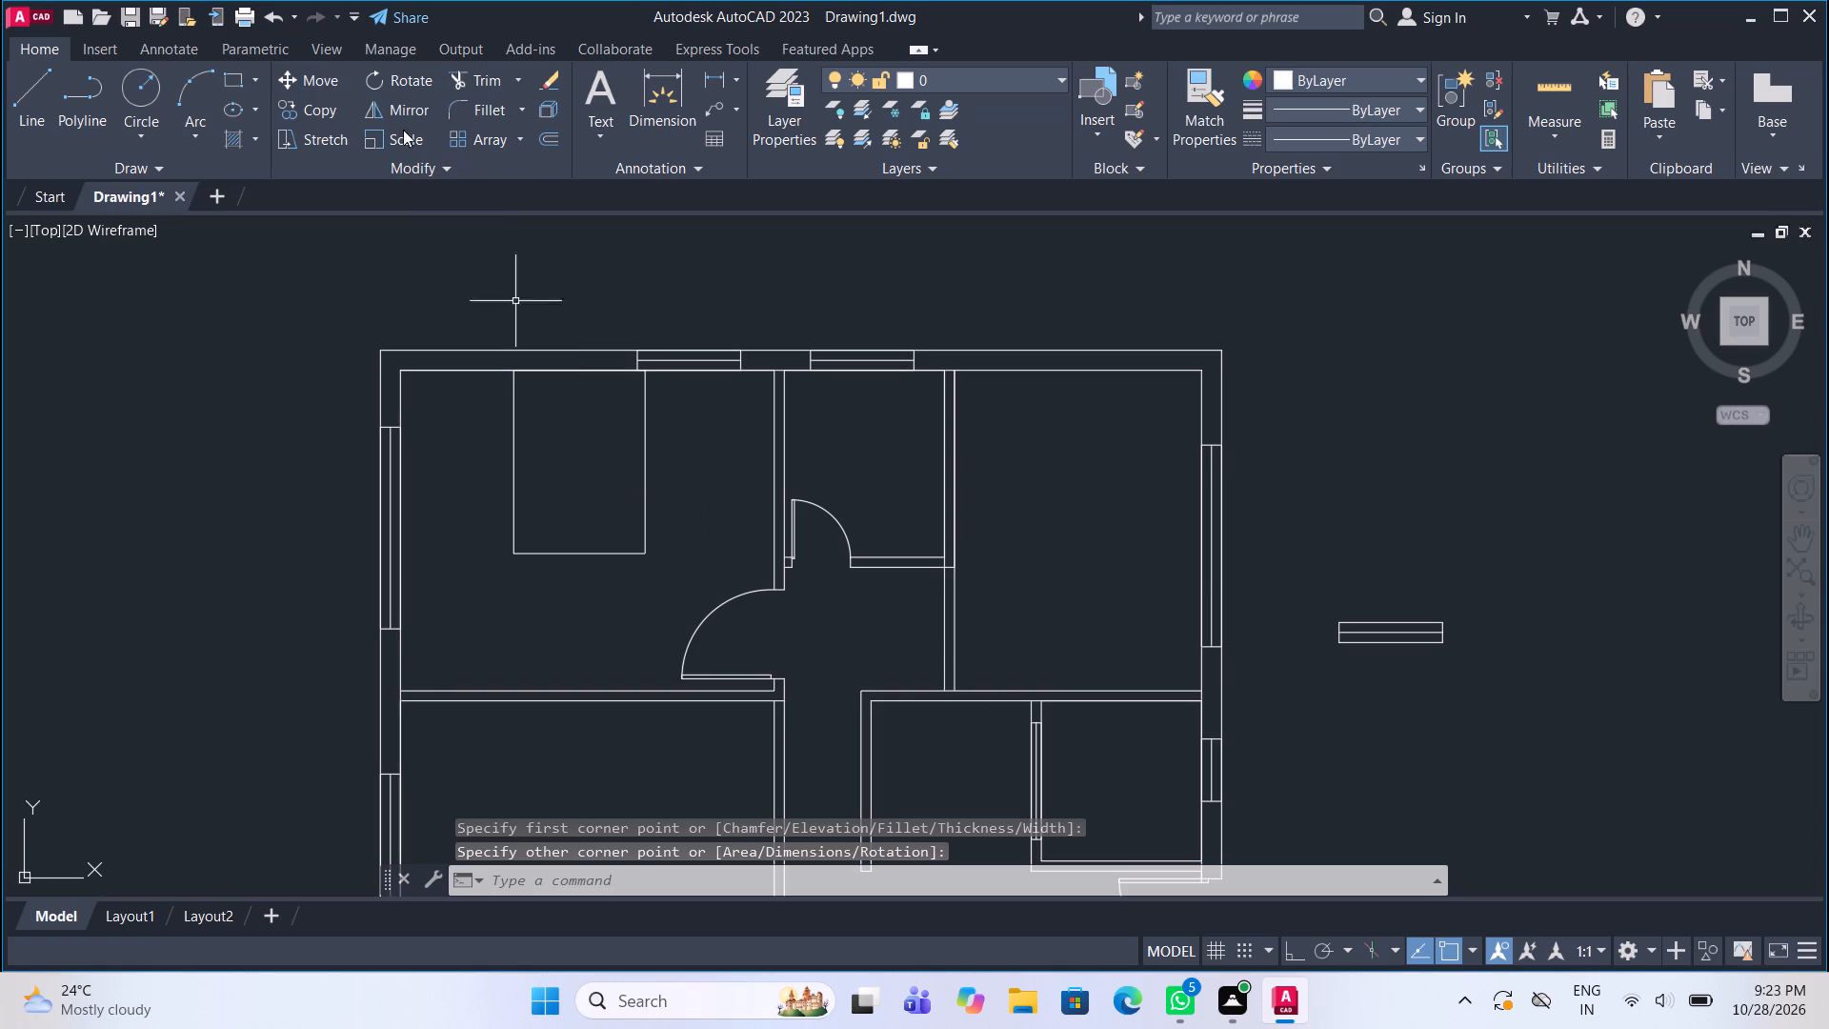
Draw a bedside table rectangle about 1'-8" square at the bed's upper-right corner, against the top wall.
{"action": "double_click", "coordinate": [233, 82]}
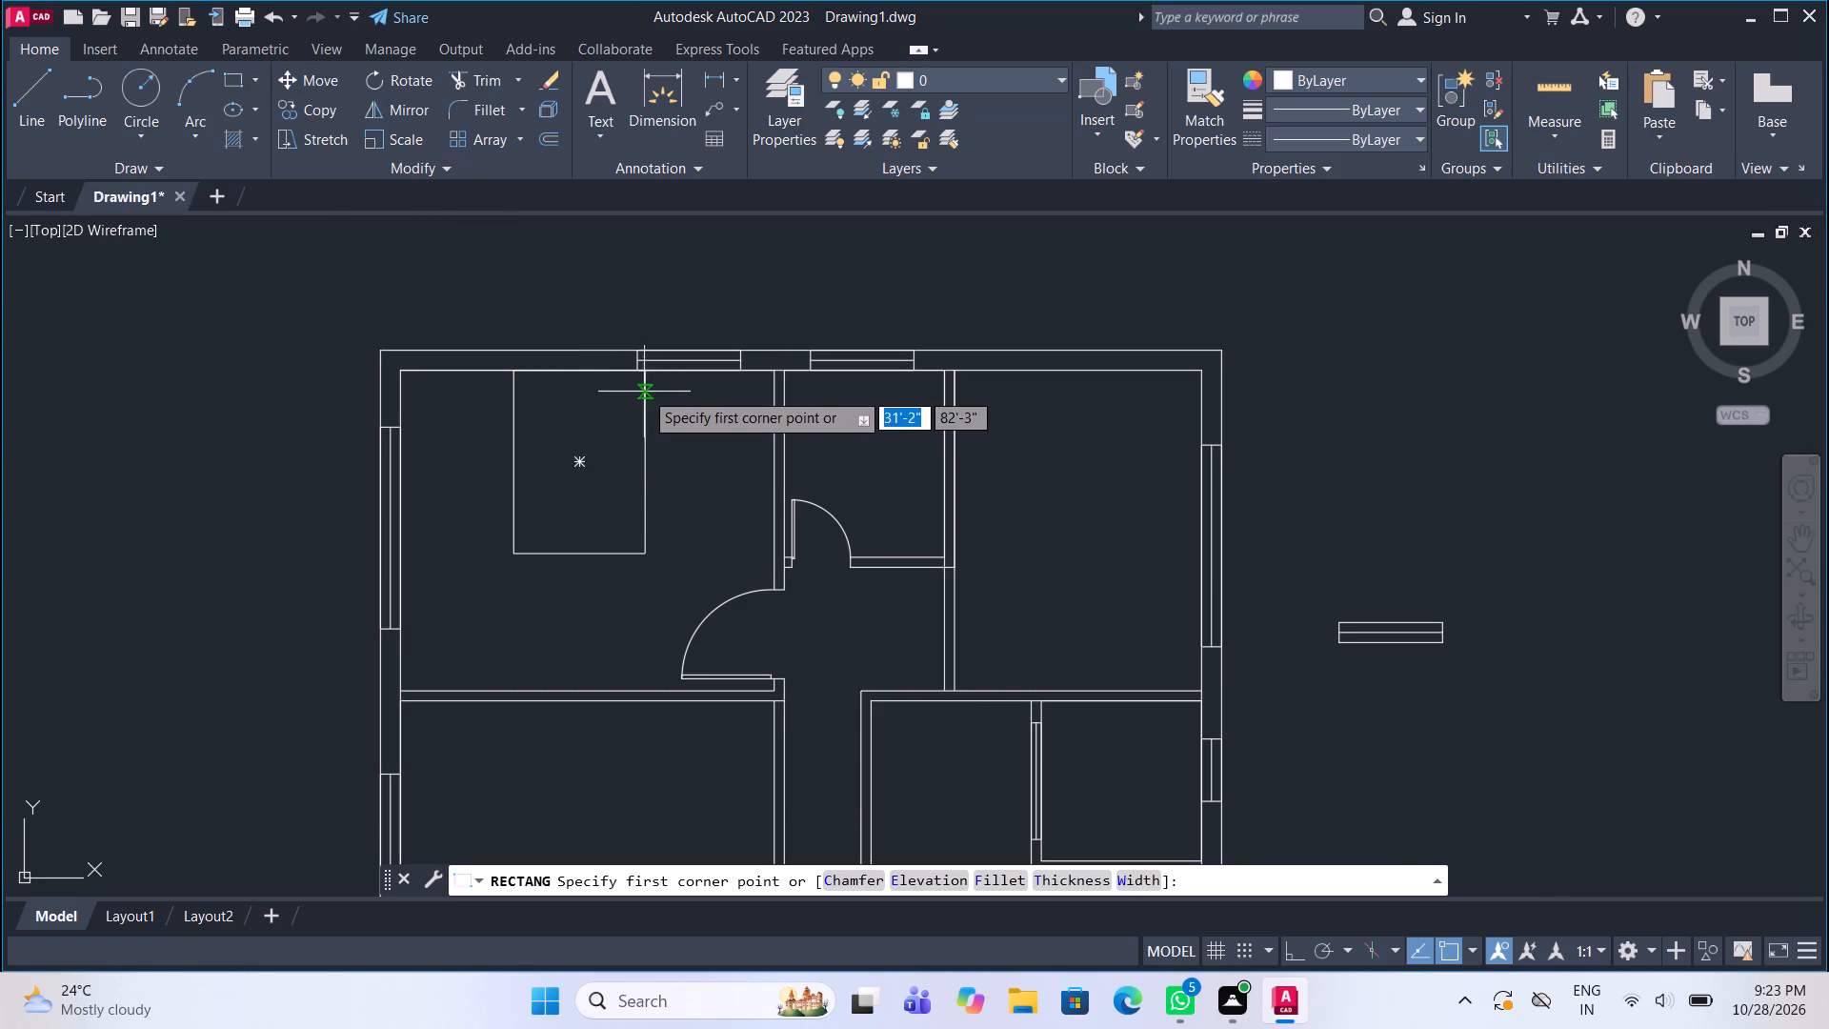
{"action": "scroll", "coordinate": [643, 389], "scroll_direction": "up", "scroll_amount": 2}
{"action": "left_click", "coordinate": [641, 341]}
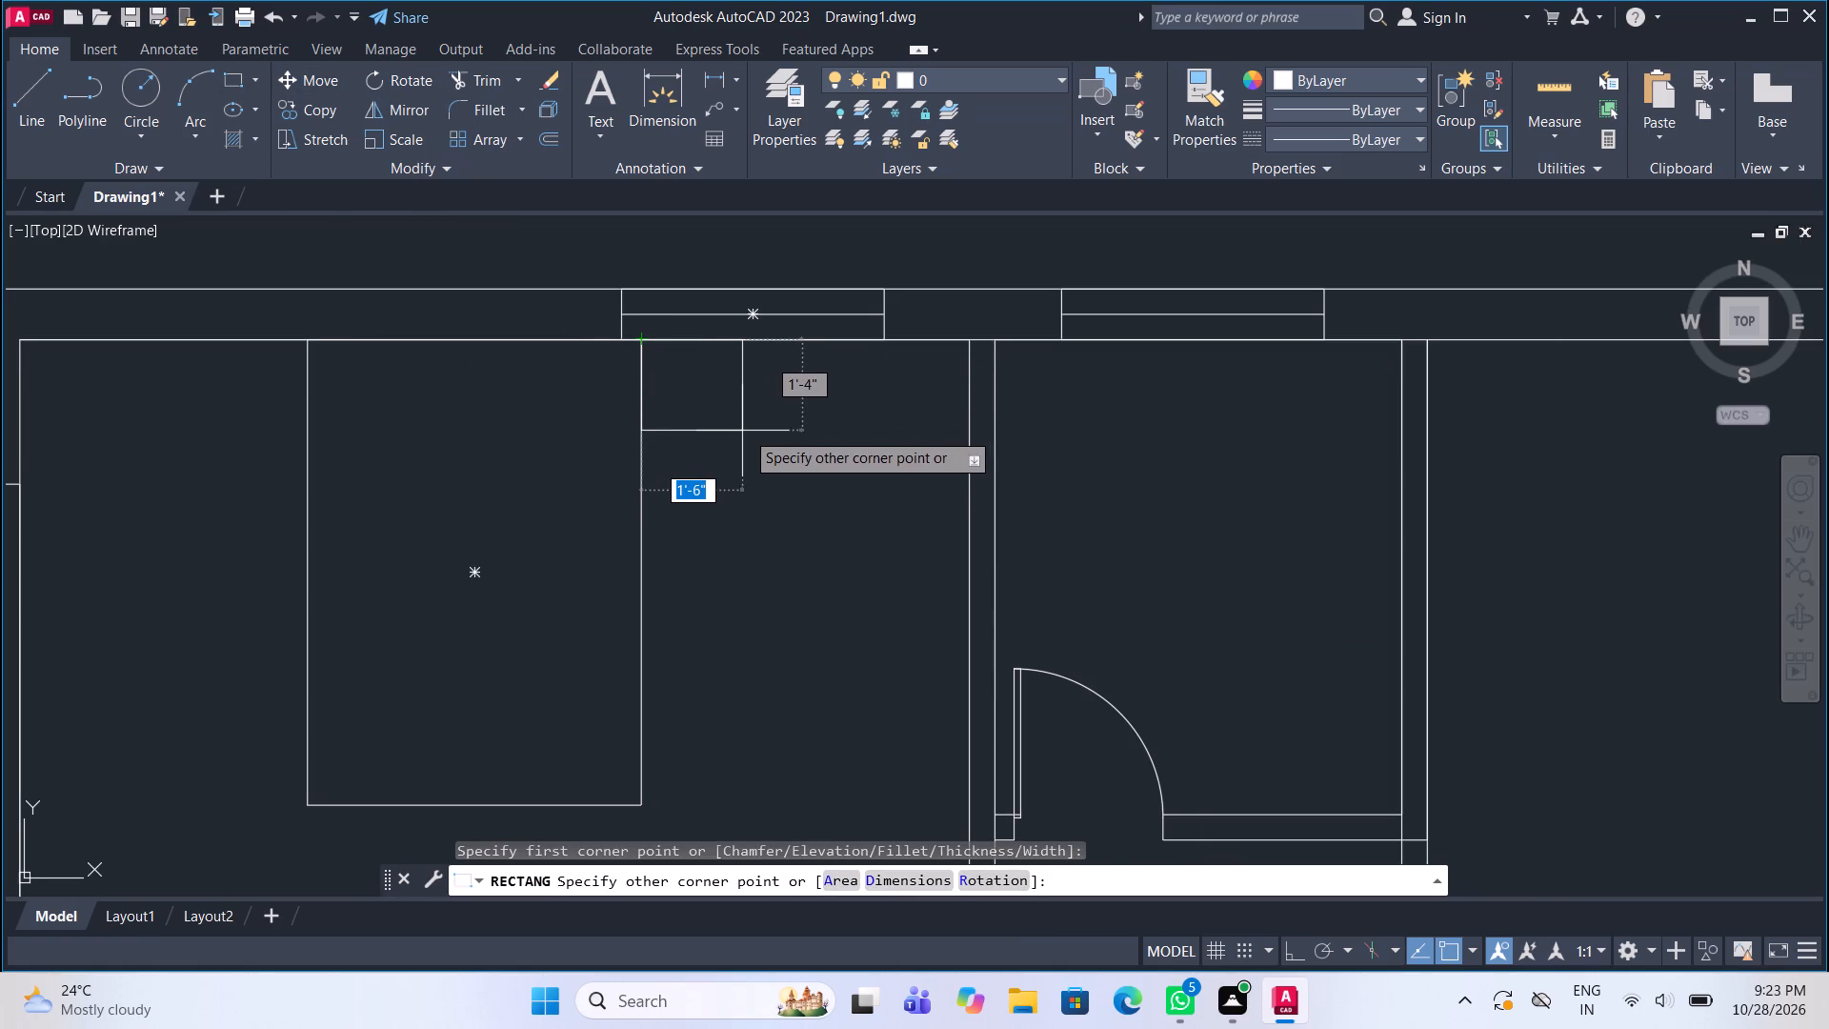
{"action": "left_click", "coordinate": [754, 452]}
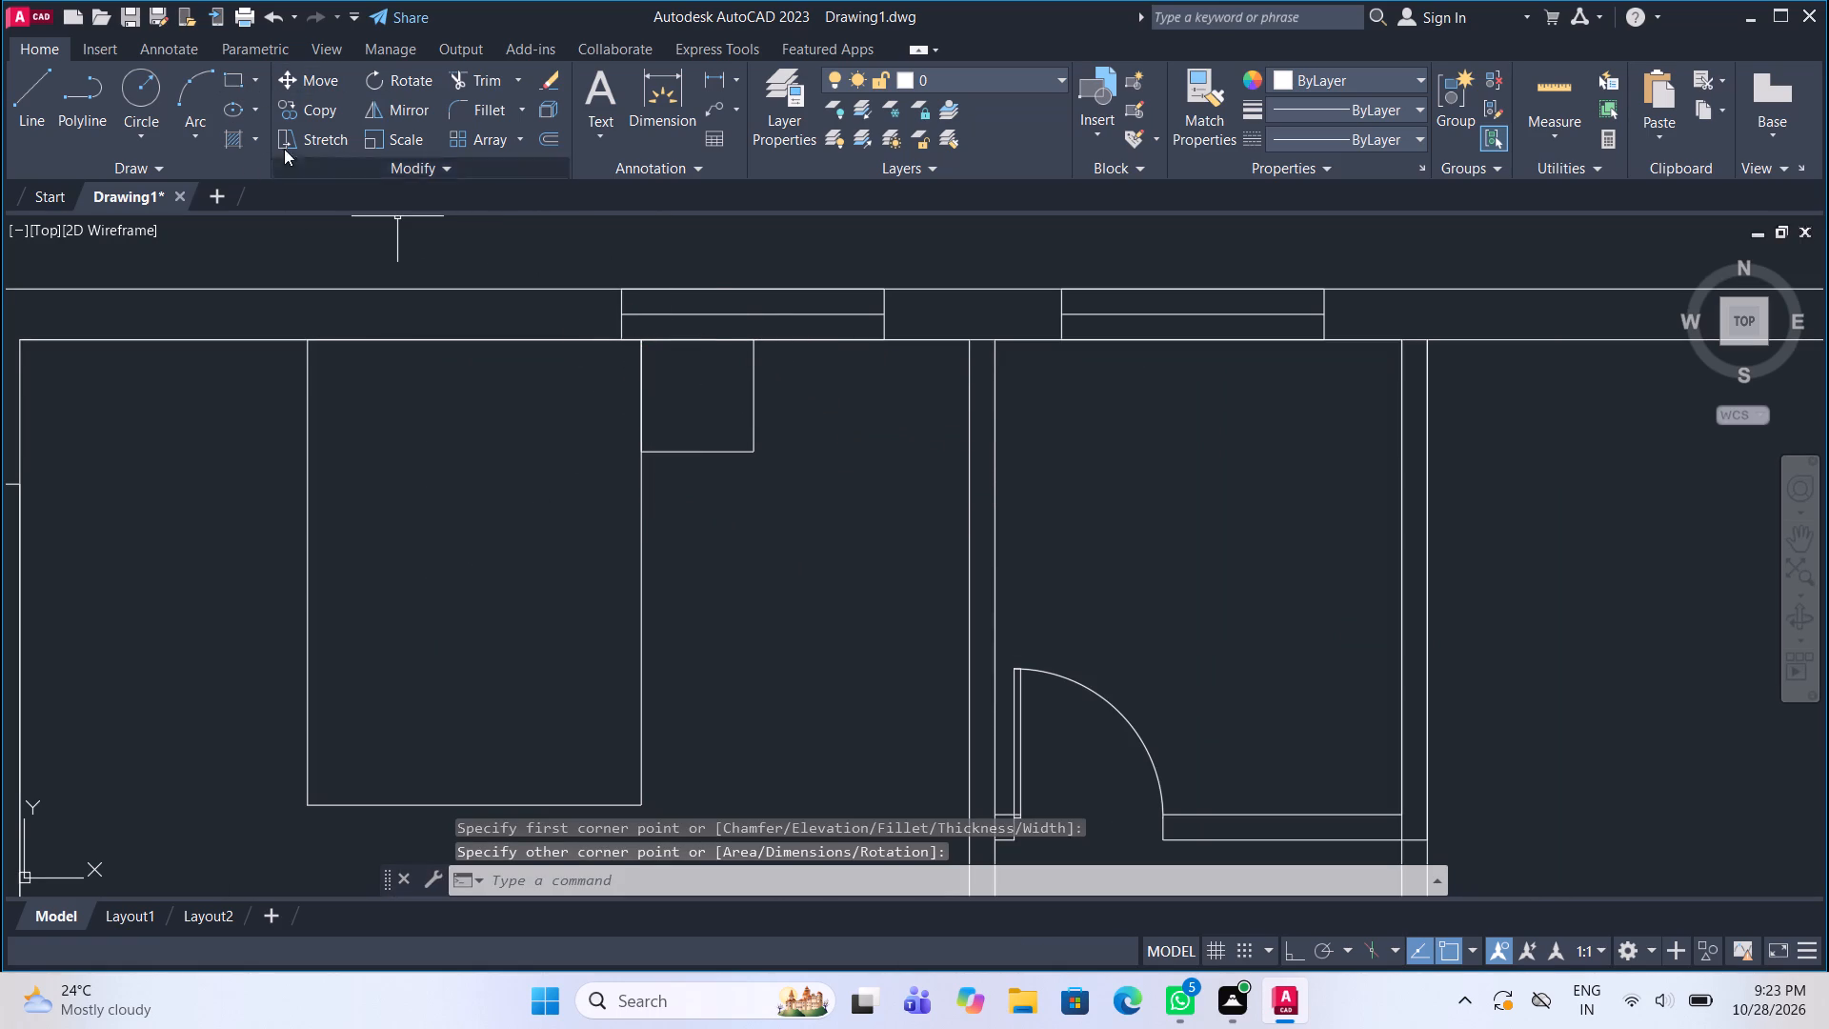
Draw a lamp circle with a radius of about 7" at the centre of the bedside table.
{"action": "left_click", "coordinate": [126, 94]}
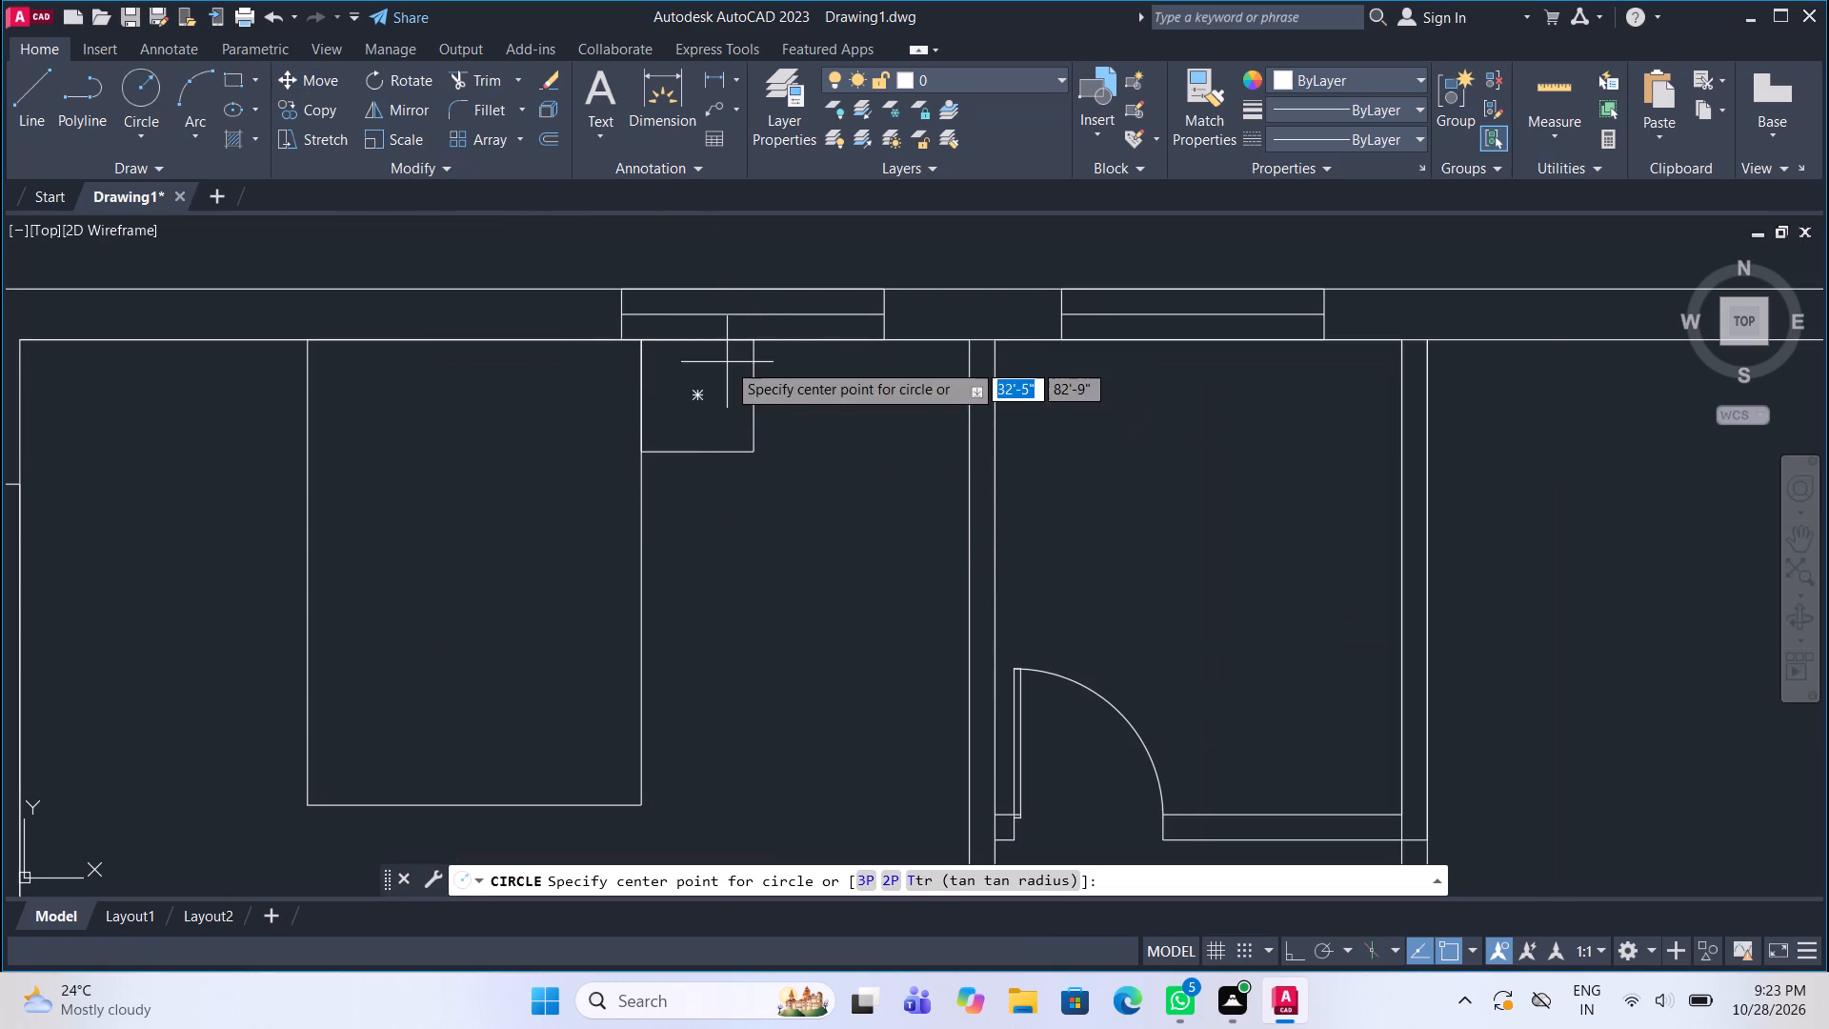
{"action": "left_click", "coordinate": [702, 400]}
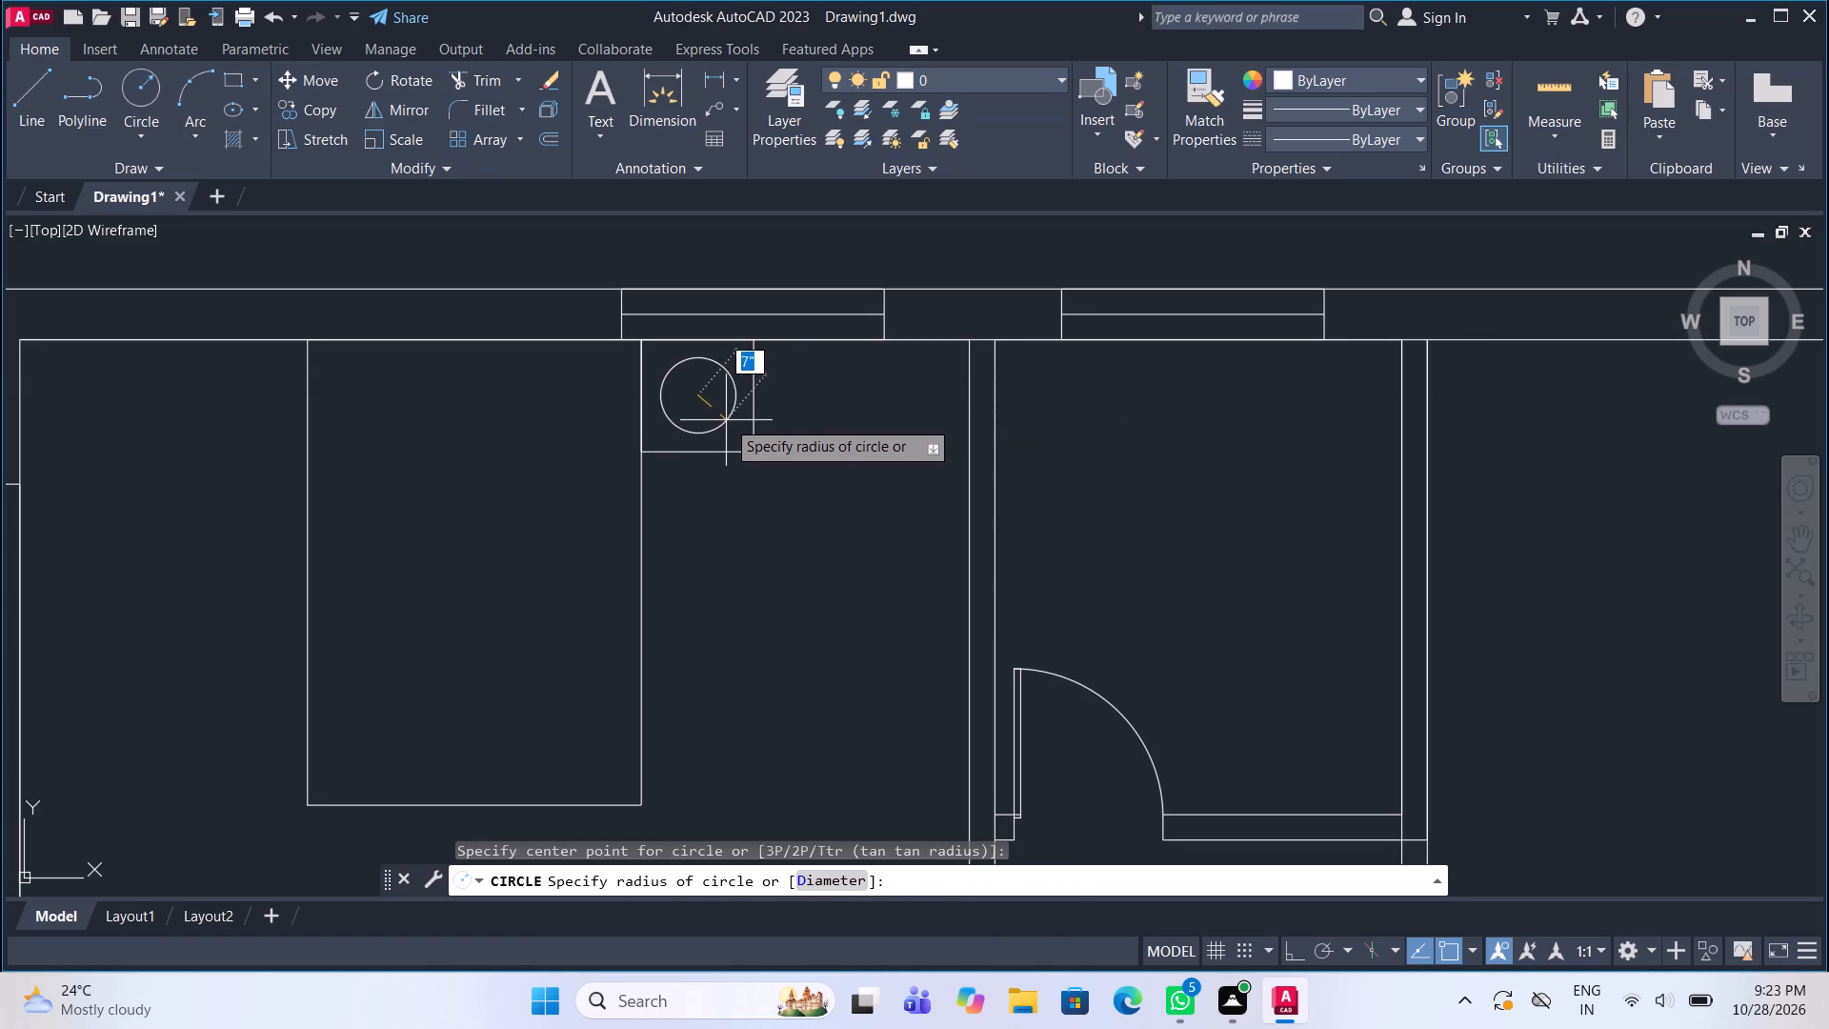
{"action": "left_click", "coordinate": [726, 418]}
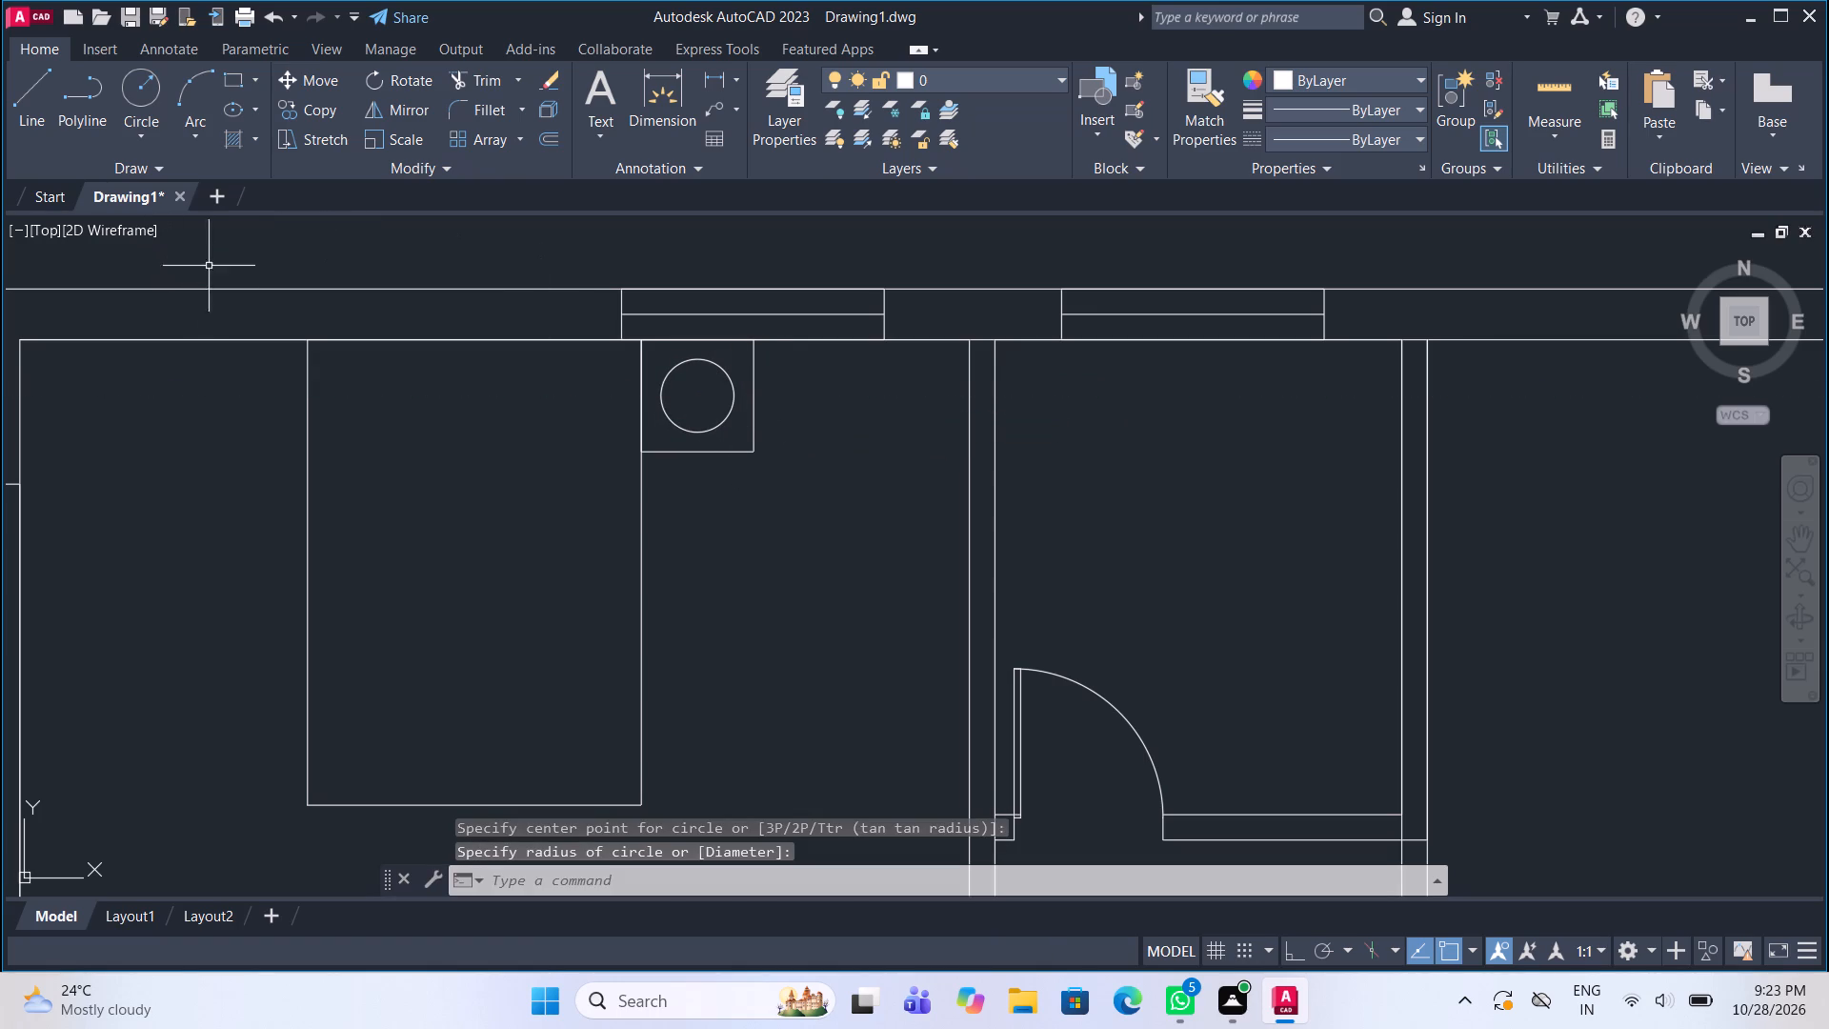
Draw horizontal and vertical diameter lines across the lamp circle, connecting its opposite quadrant points.
{"action": "left_click", "coordinate": [43, 80]}
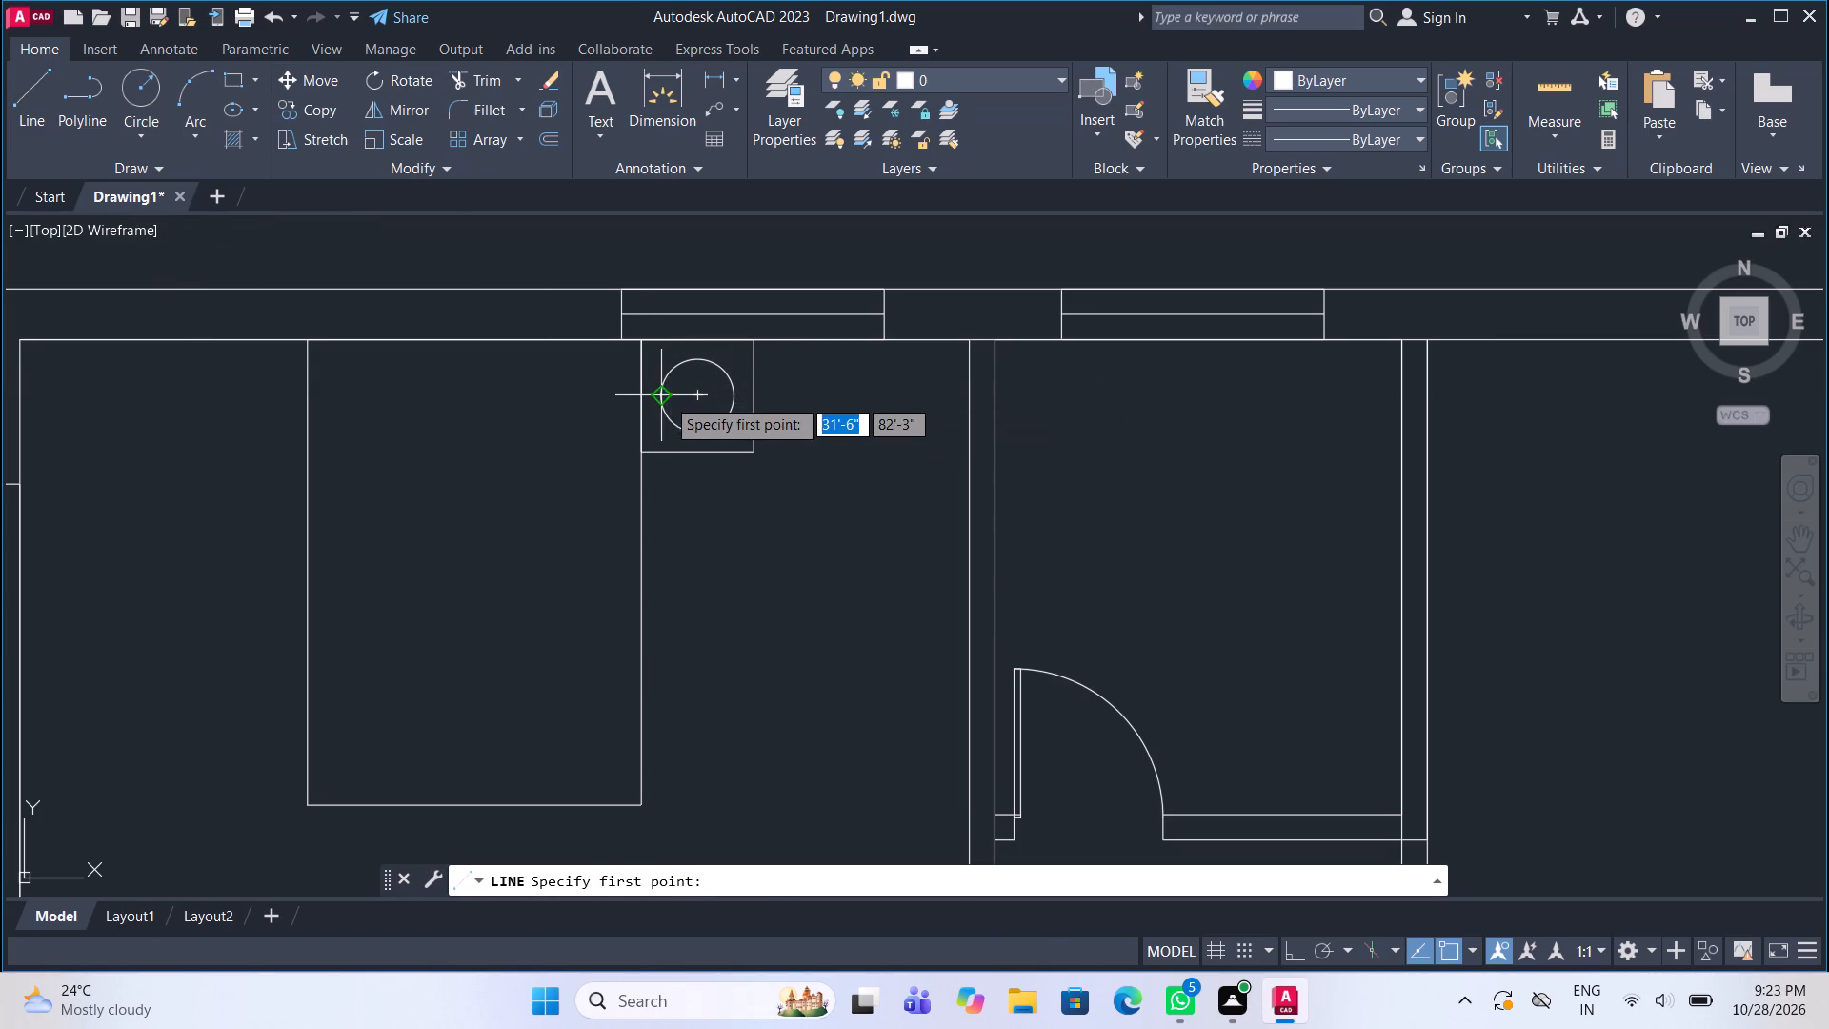
{"action": "left_click", "coordinate": [666, 397]}
{"action": "left_click", "coordinate": [736, 397]}
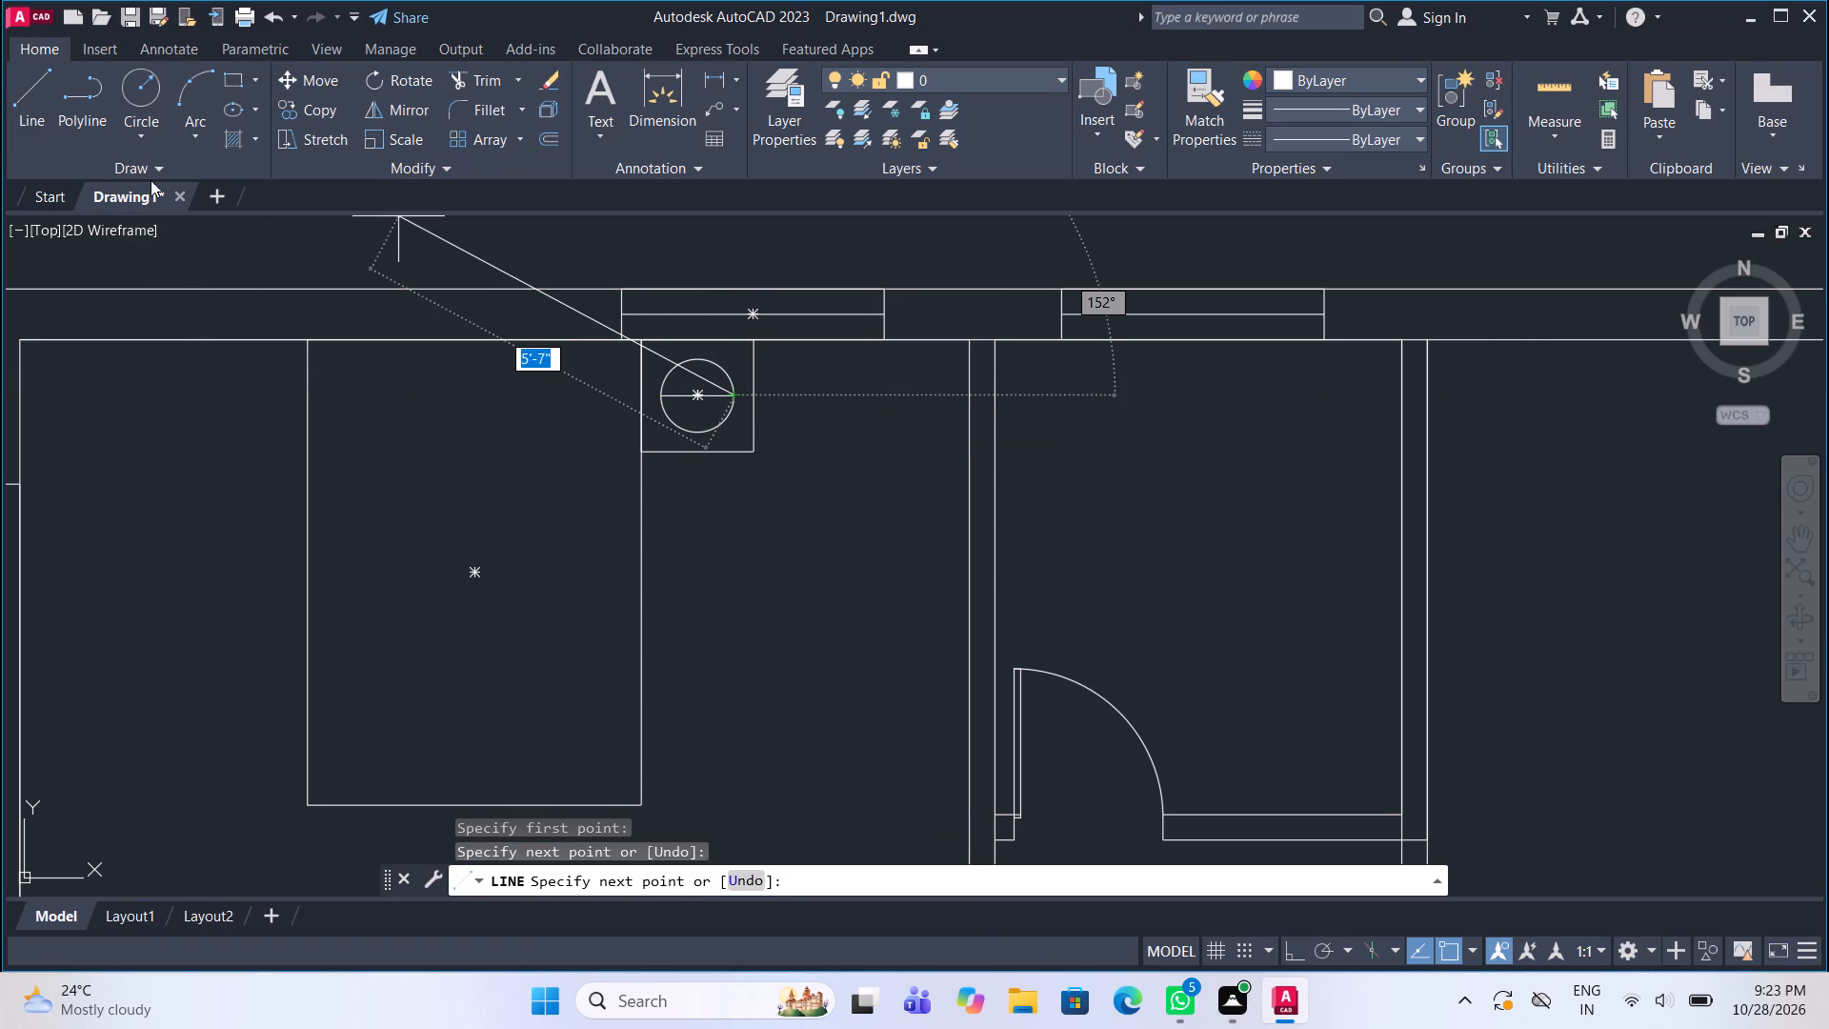
{"action": "left_click", "coordinate": [44, 82]}
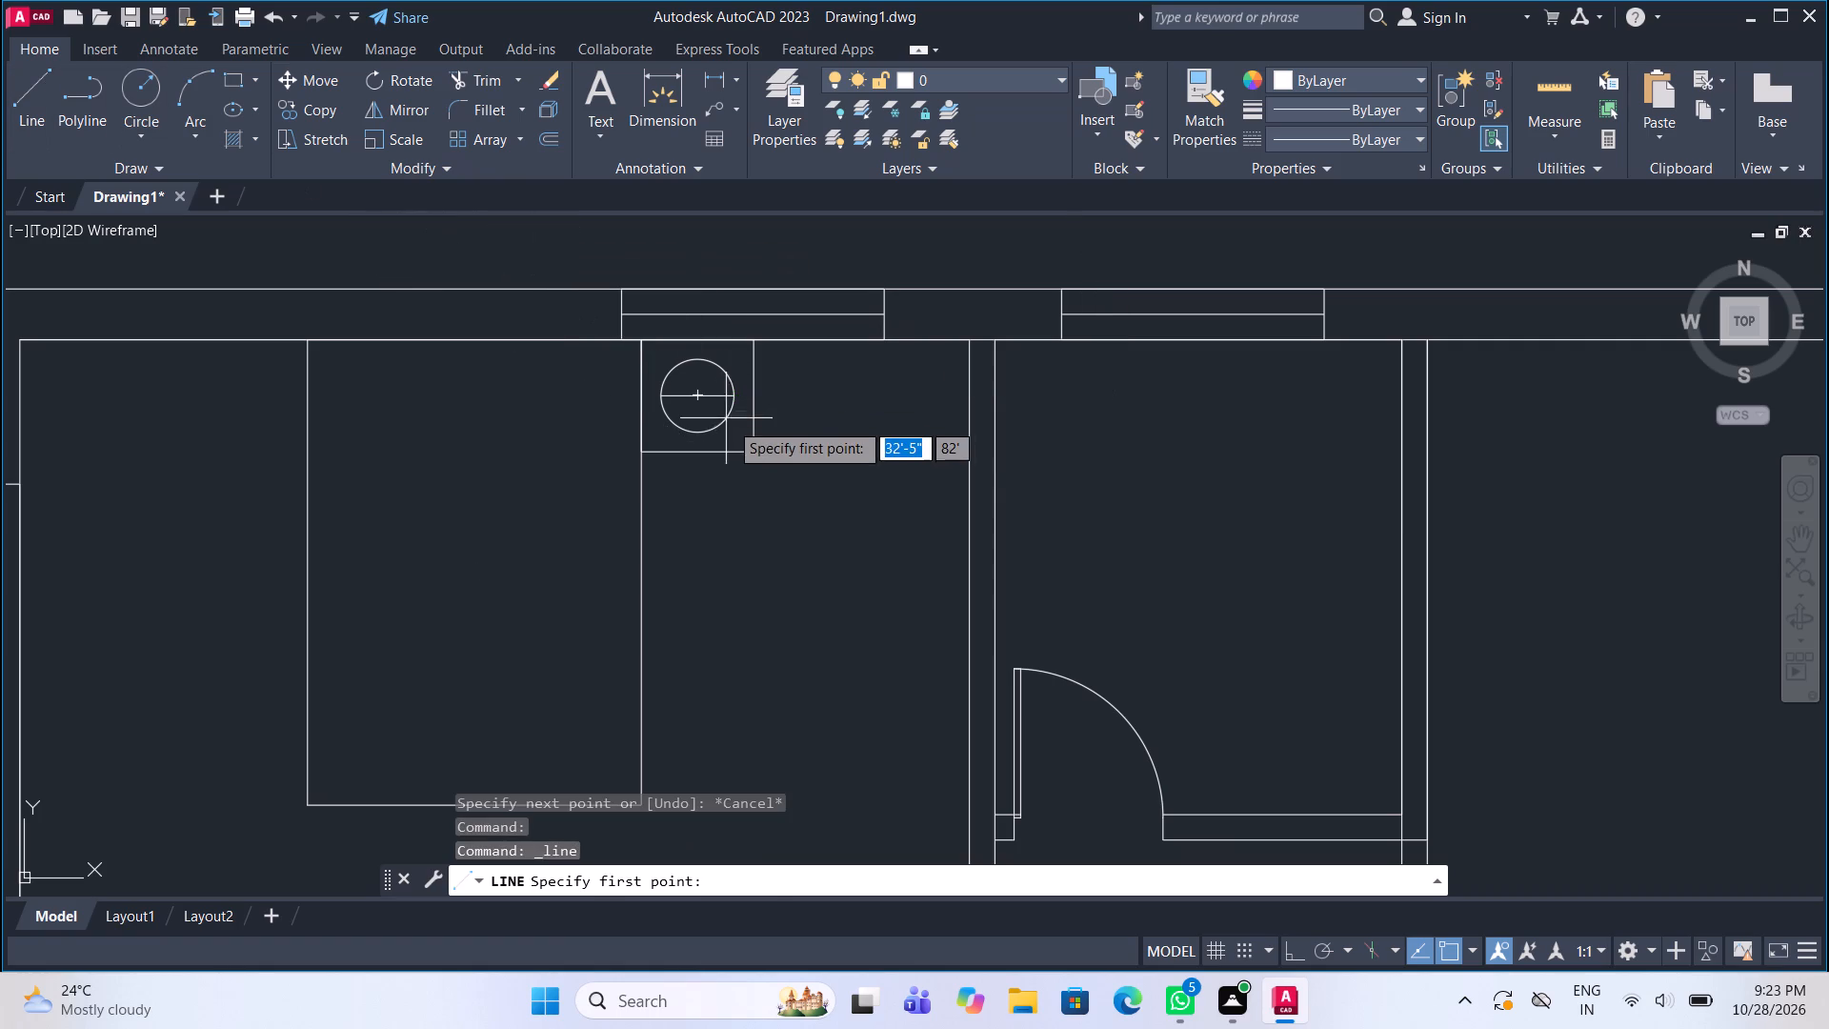
{"action": "left_click", "coordinate": [698, 427]}
{"action": "left_click", "coordinate": [697, 364]}
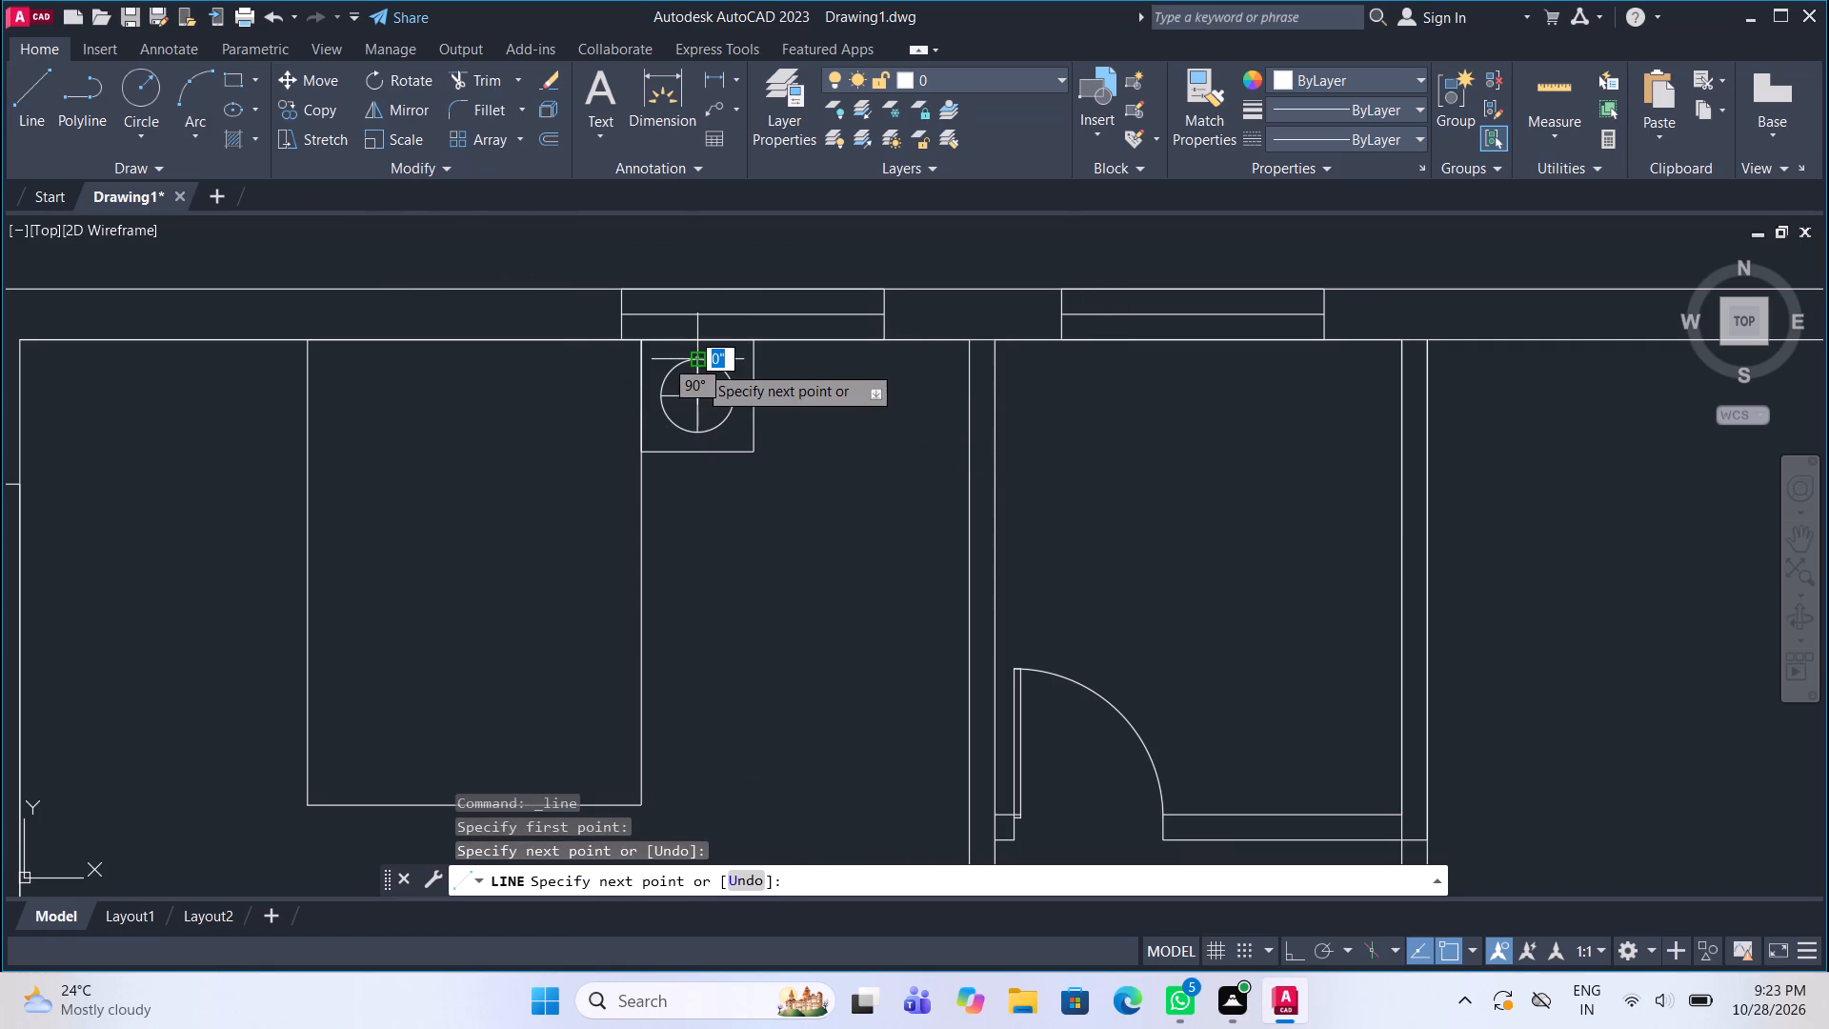
{"action": "key", "text": "Escape"}
Copy the bedside table with its lamp symbol from its upper-right corner to the bed's upper-left corner.
{"action": "left_click", "coordinate": [773, 514]}
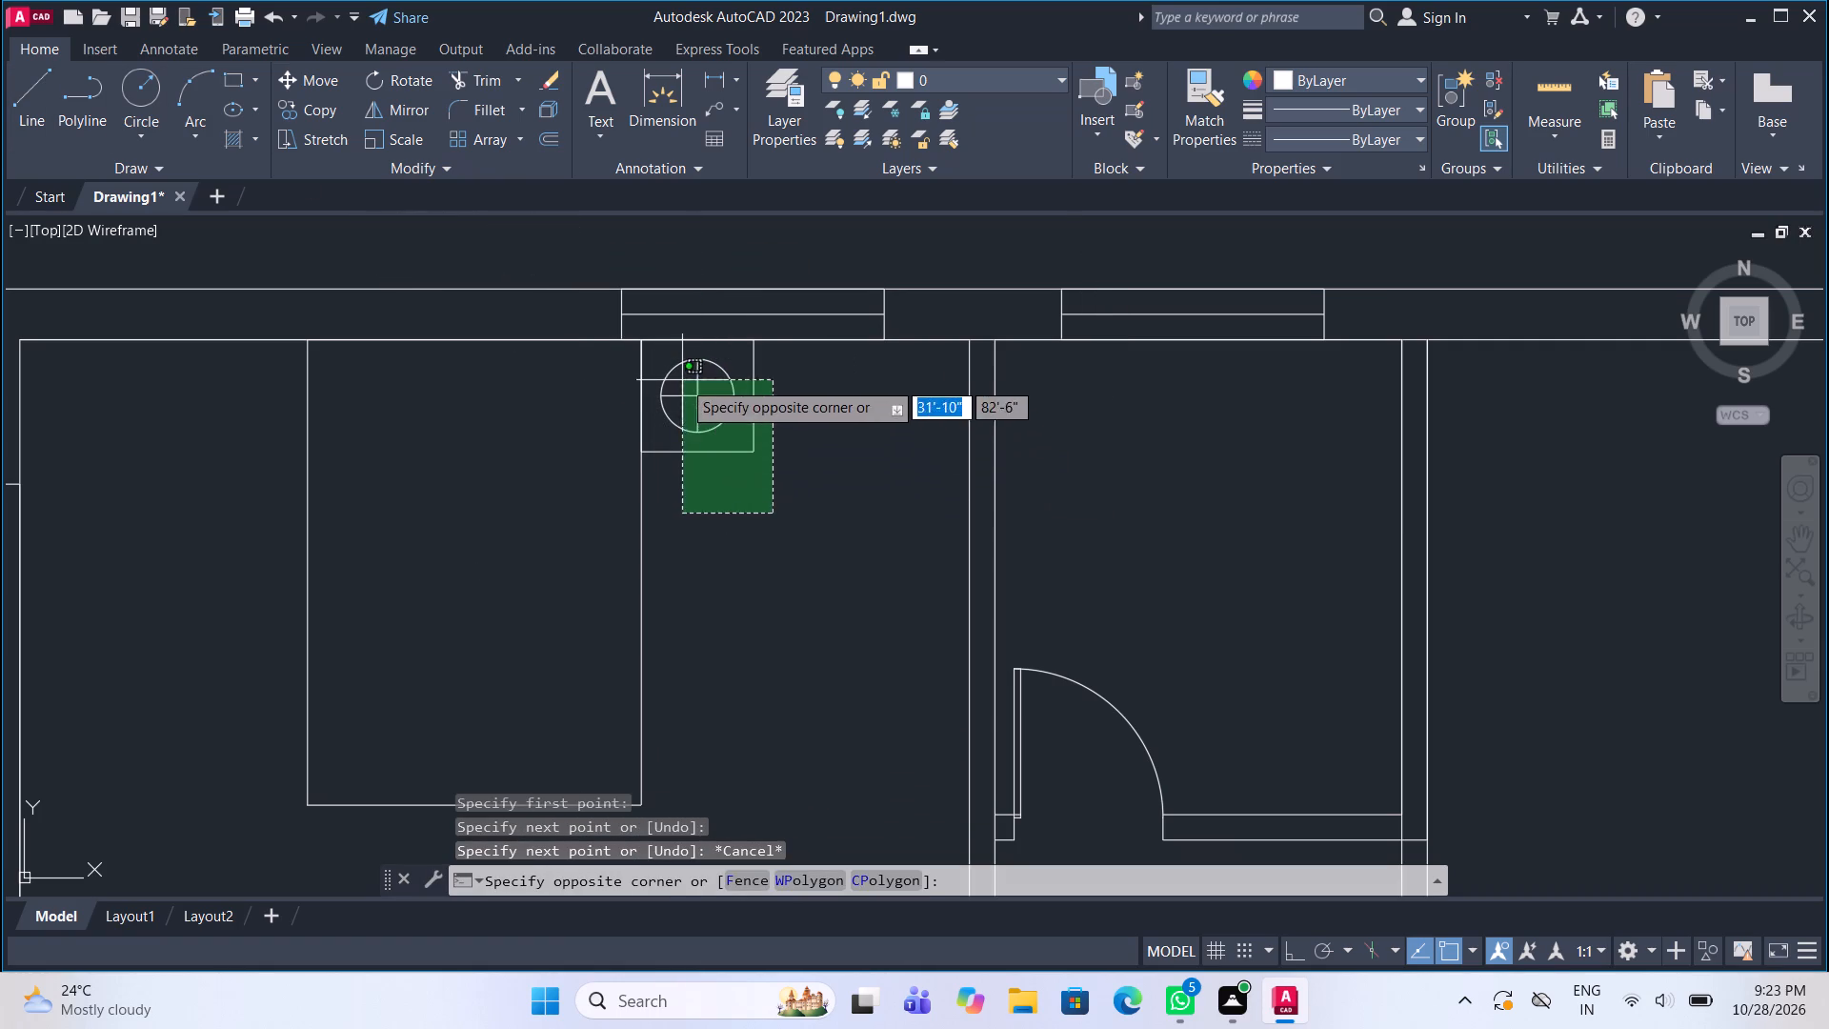
{"action": "left_click", "coordinate": [682, 380]}
{"action": "left_click", "coordinate": [308, 104]}
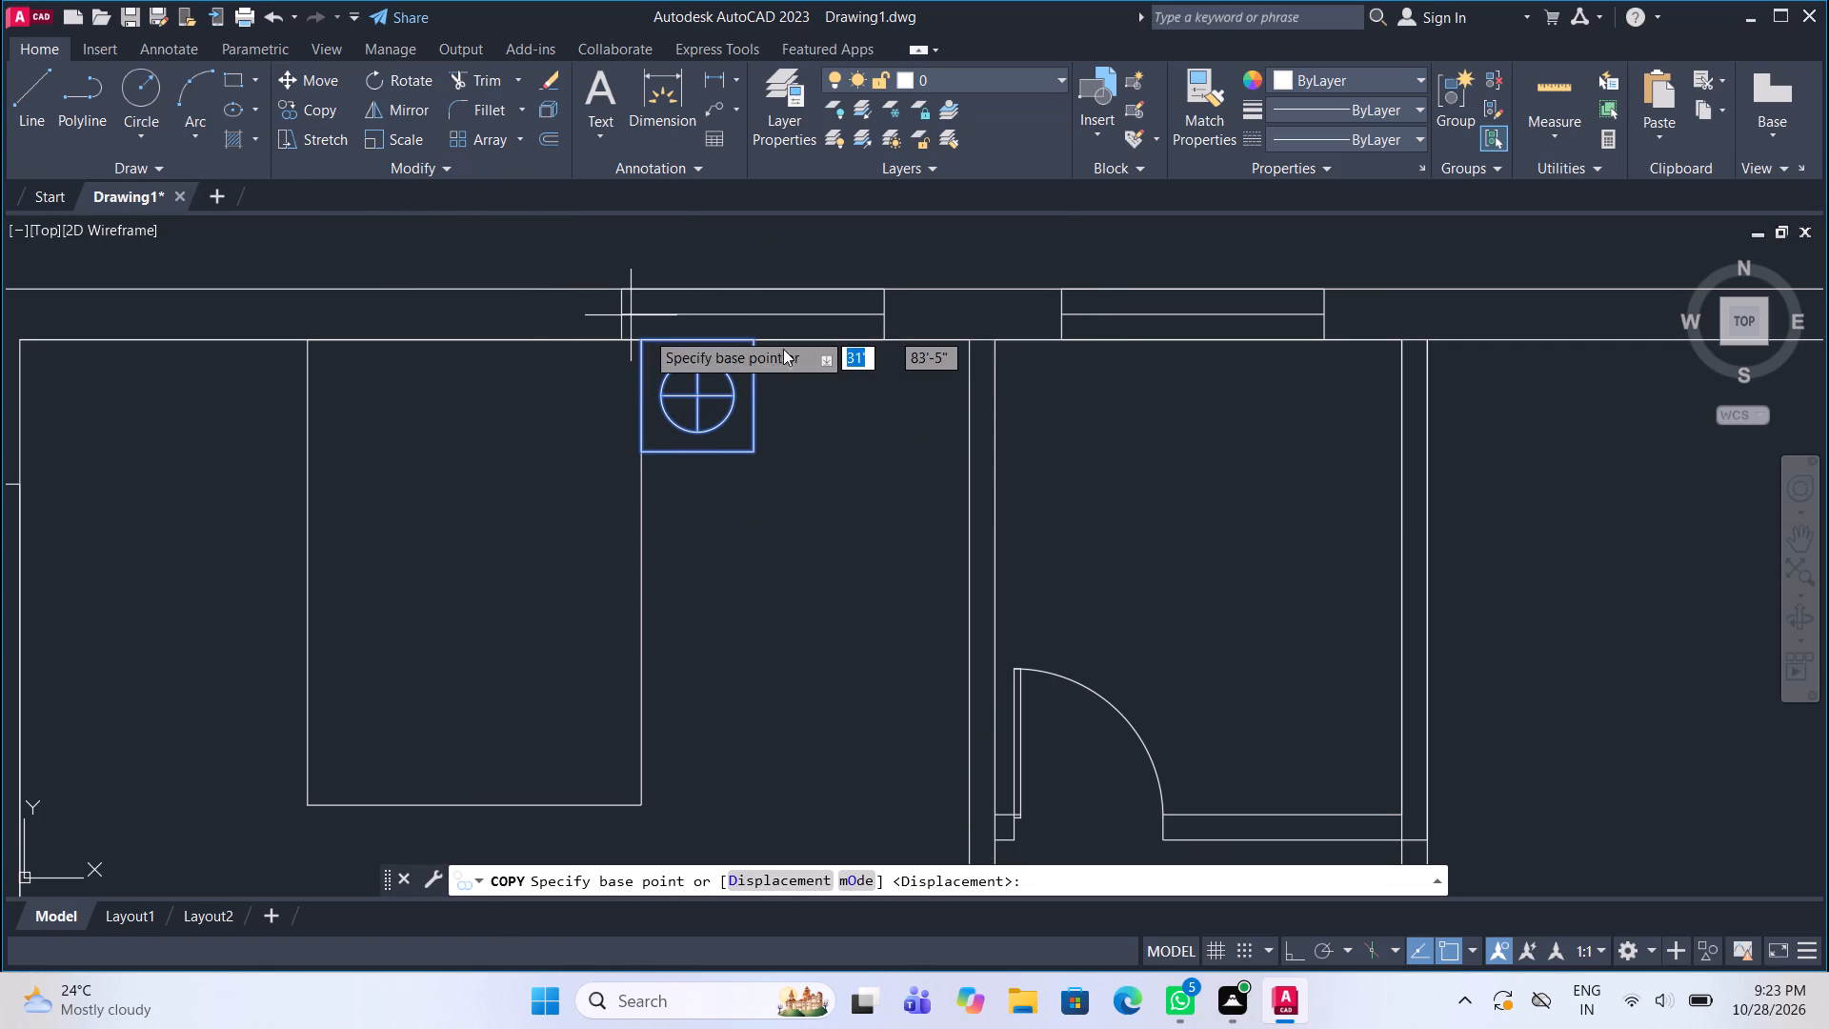
{"action": "left_click", "coordinate": [752, 339]}
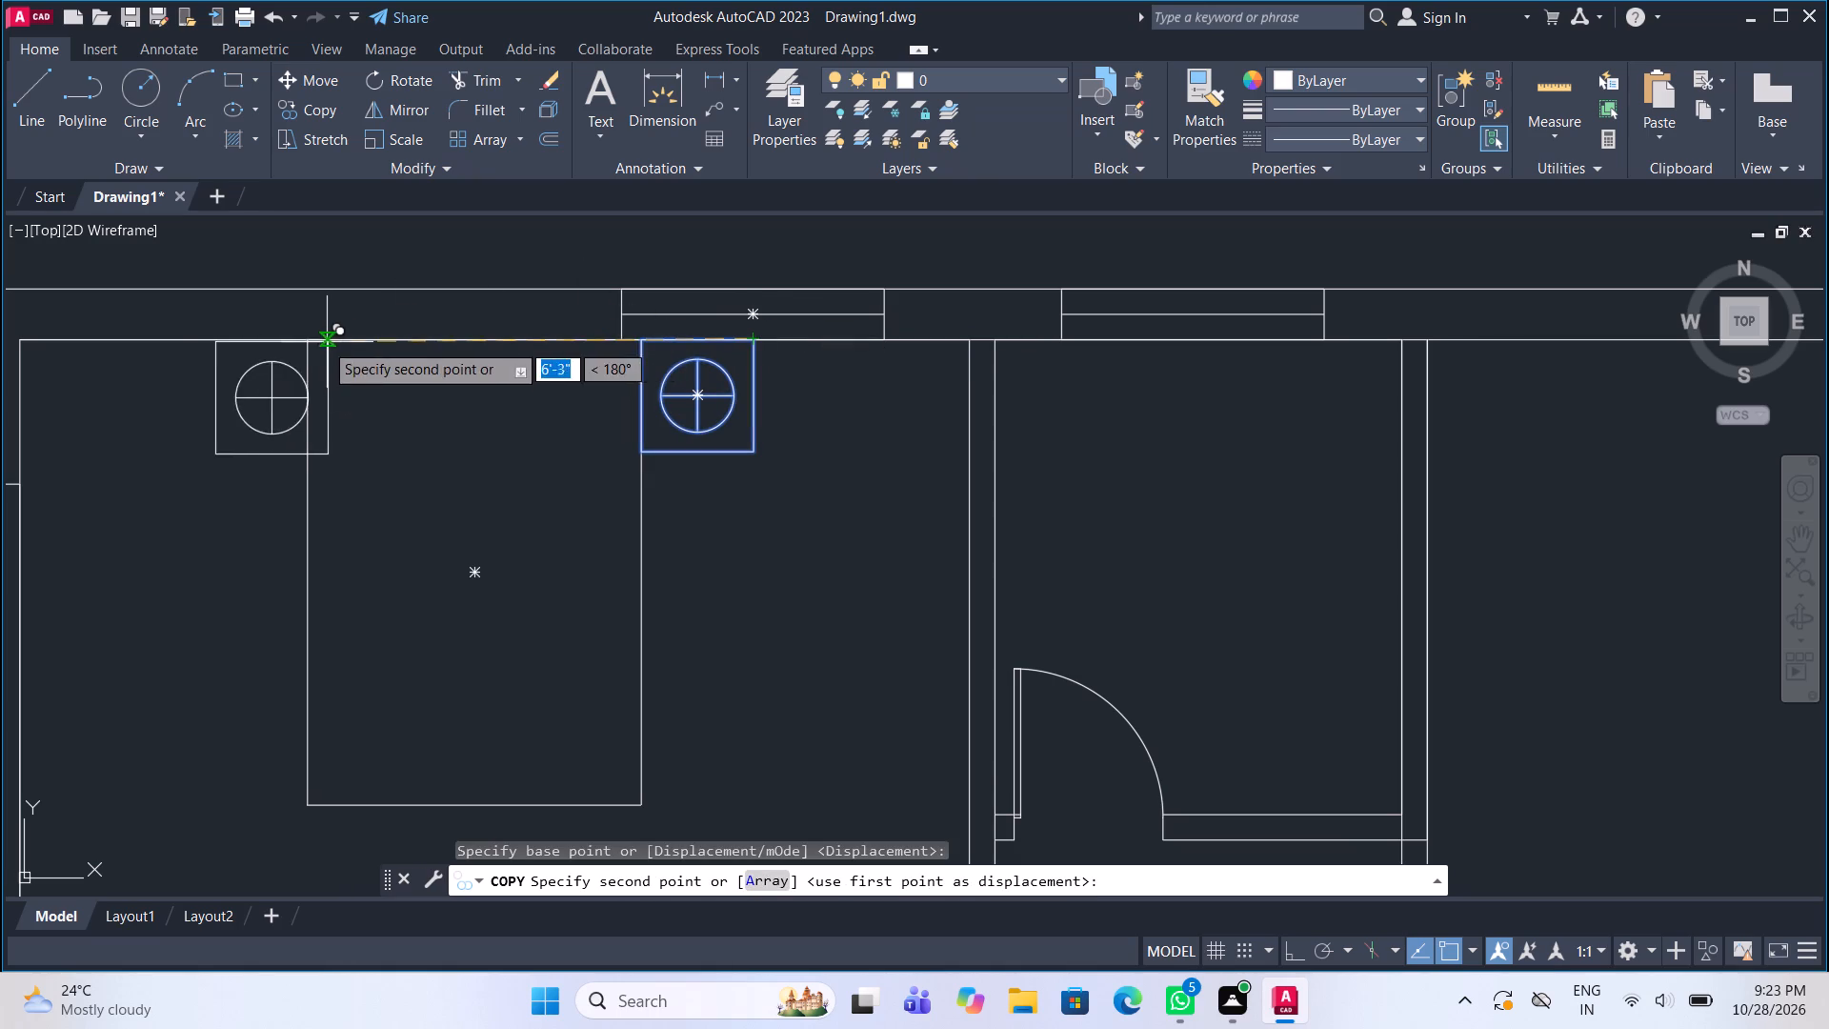
{"action": "left_click", "coordinate": [306, 342]}
{"action": "middle_click_drag", "start_coordinate": [651, 331], "coordinate": [725, 296]}
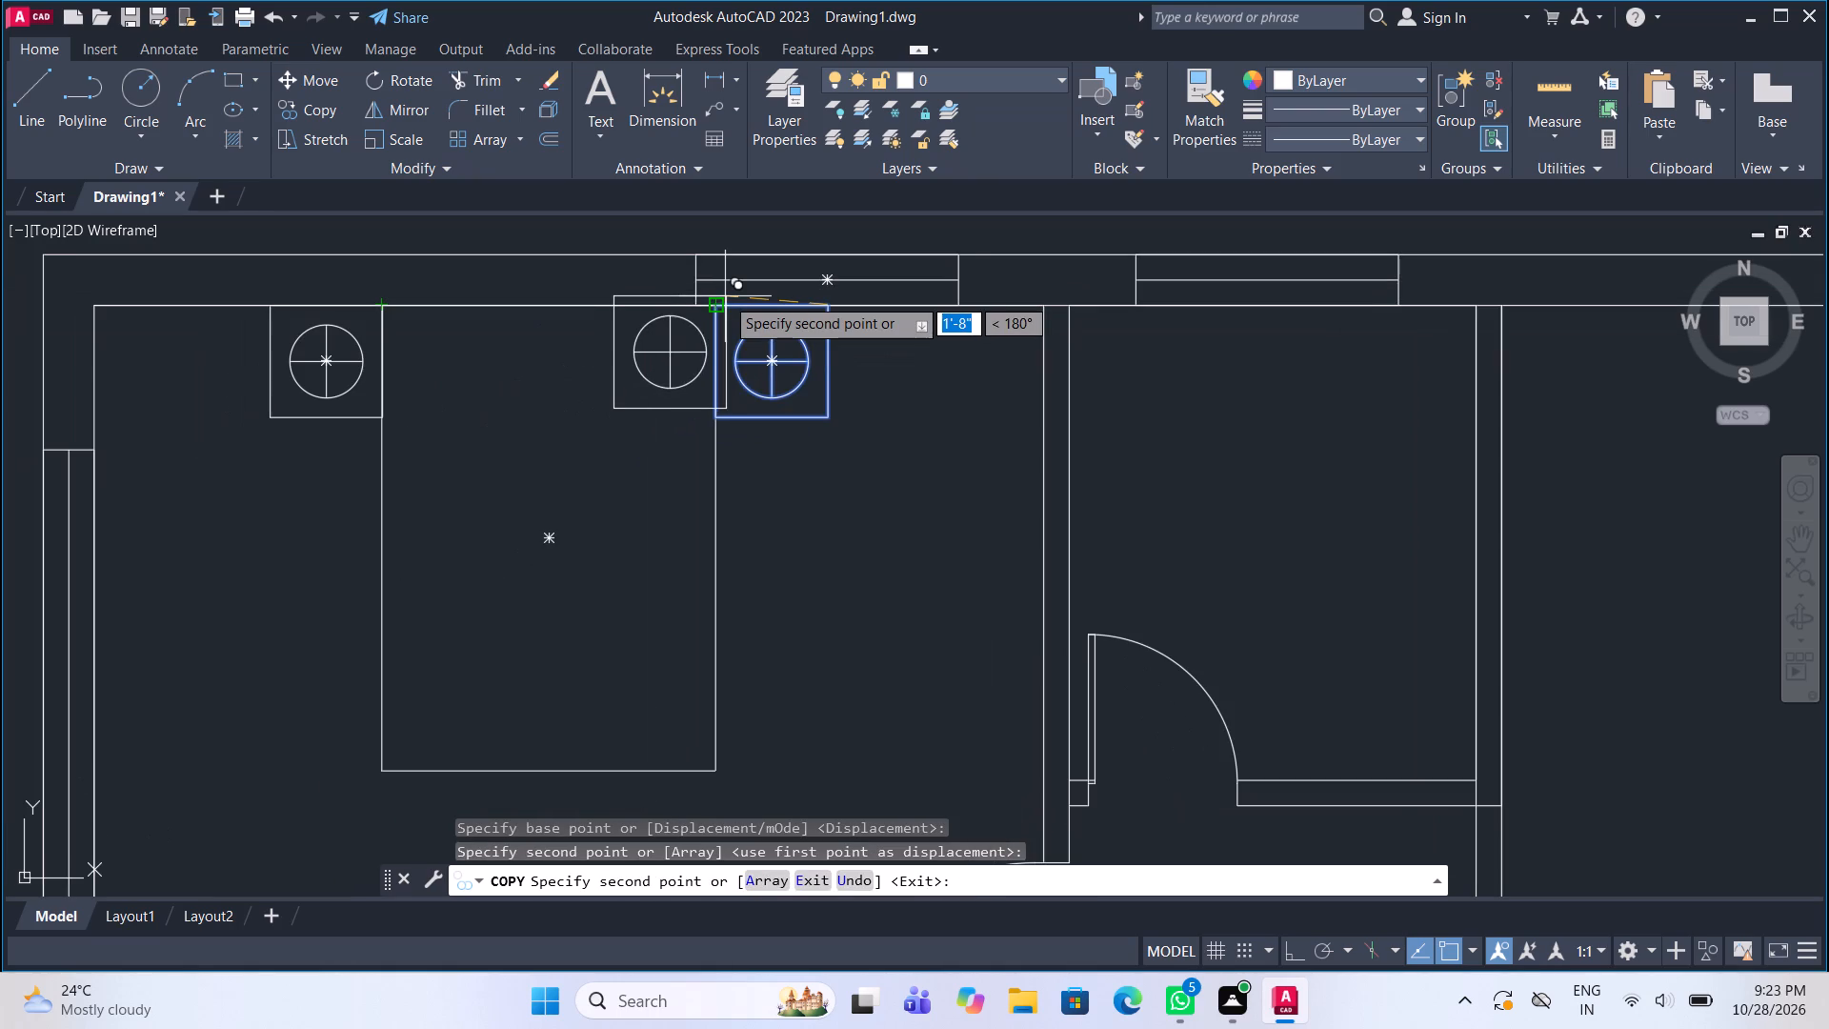
{"action": "key", "text": "Escape"}
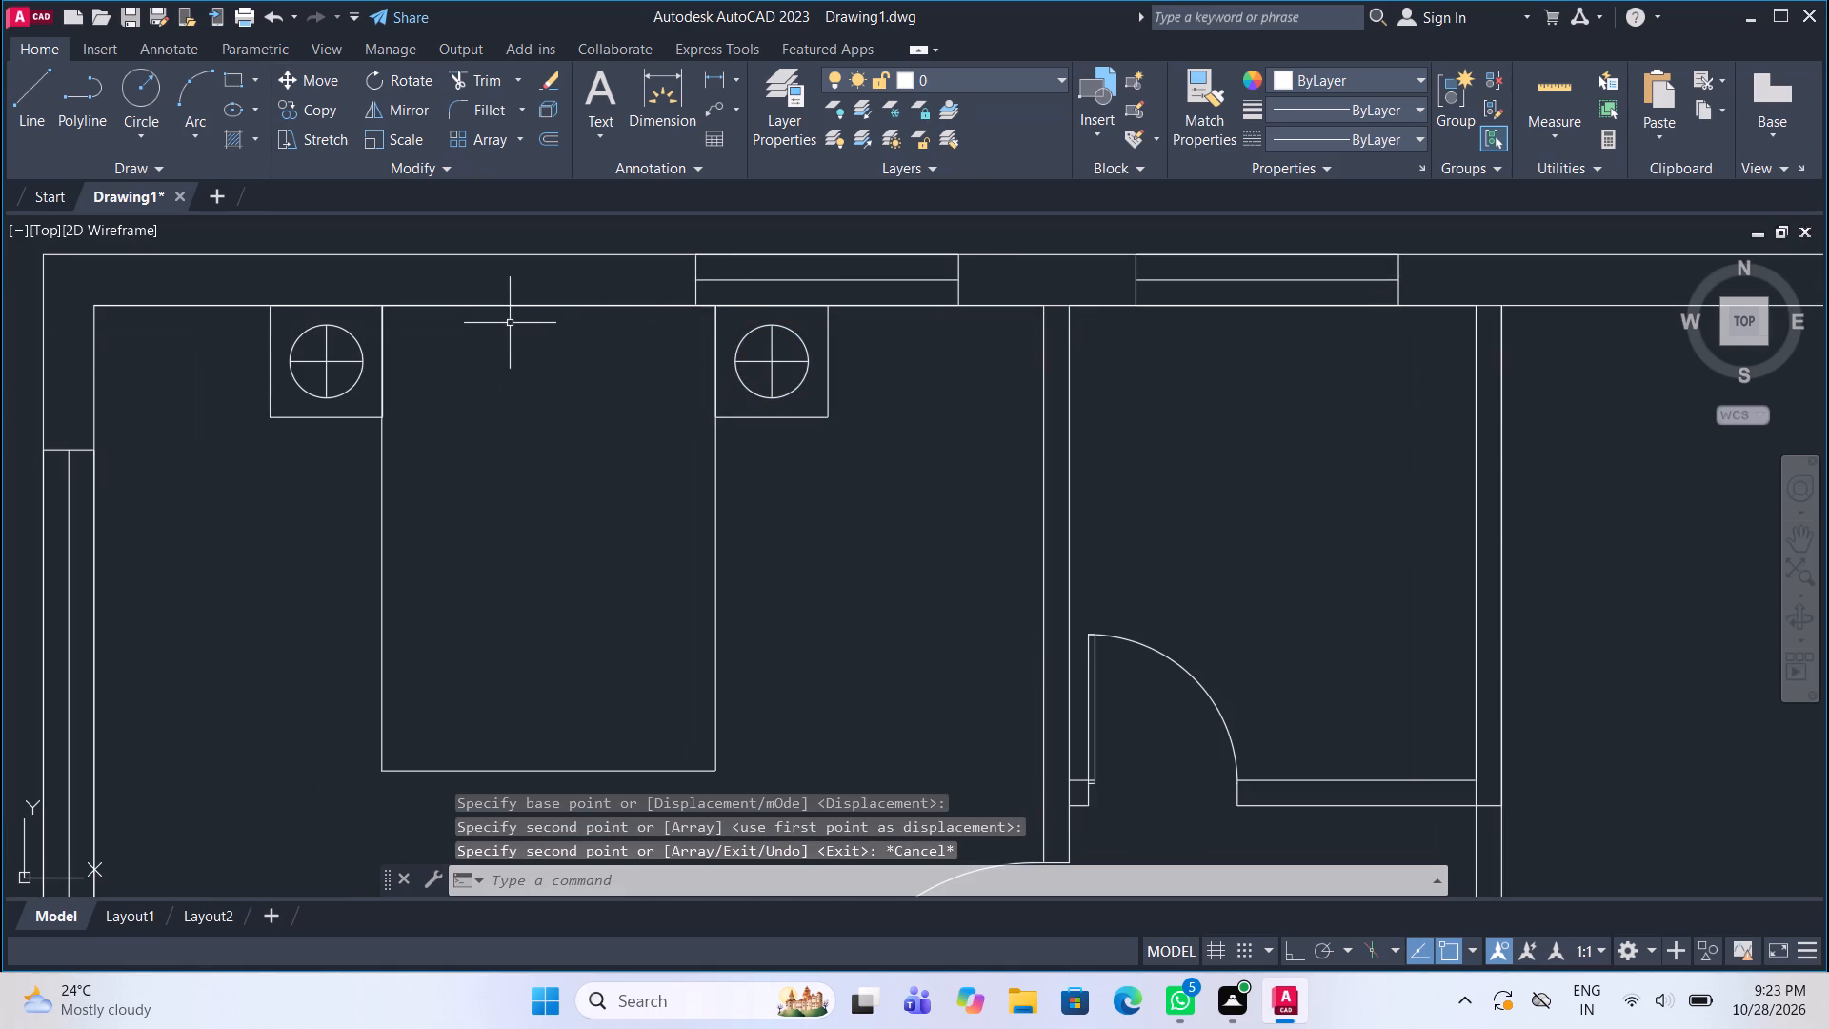
Draw a pillow rectangle inside the top of the bed, beside the left bedside table.
{"action": "left_click", "coordinate": [240, 83]}
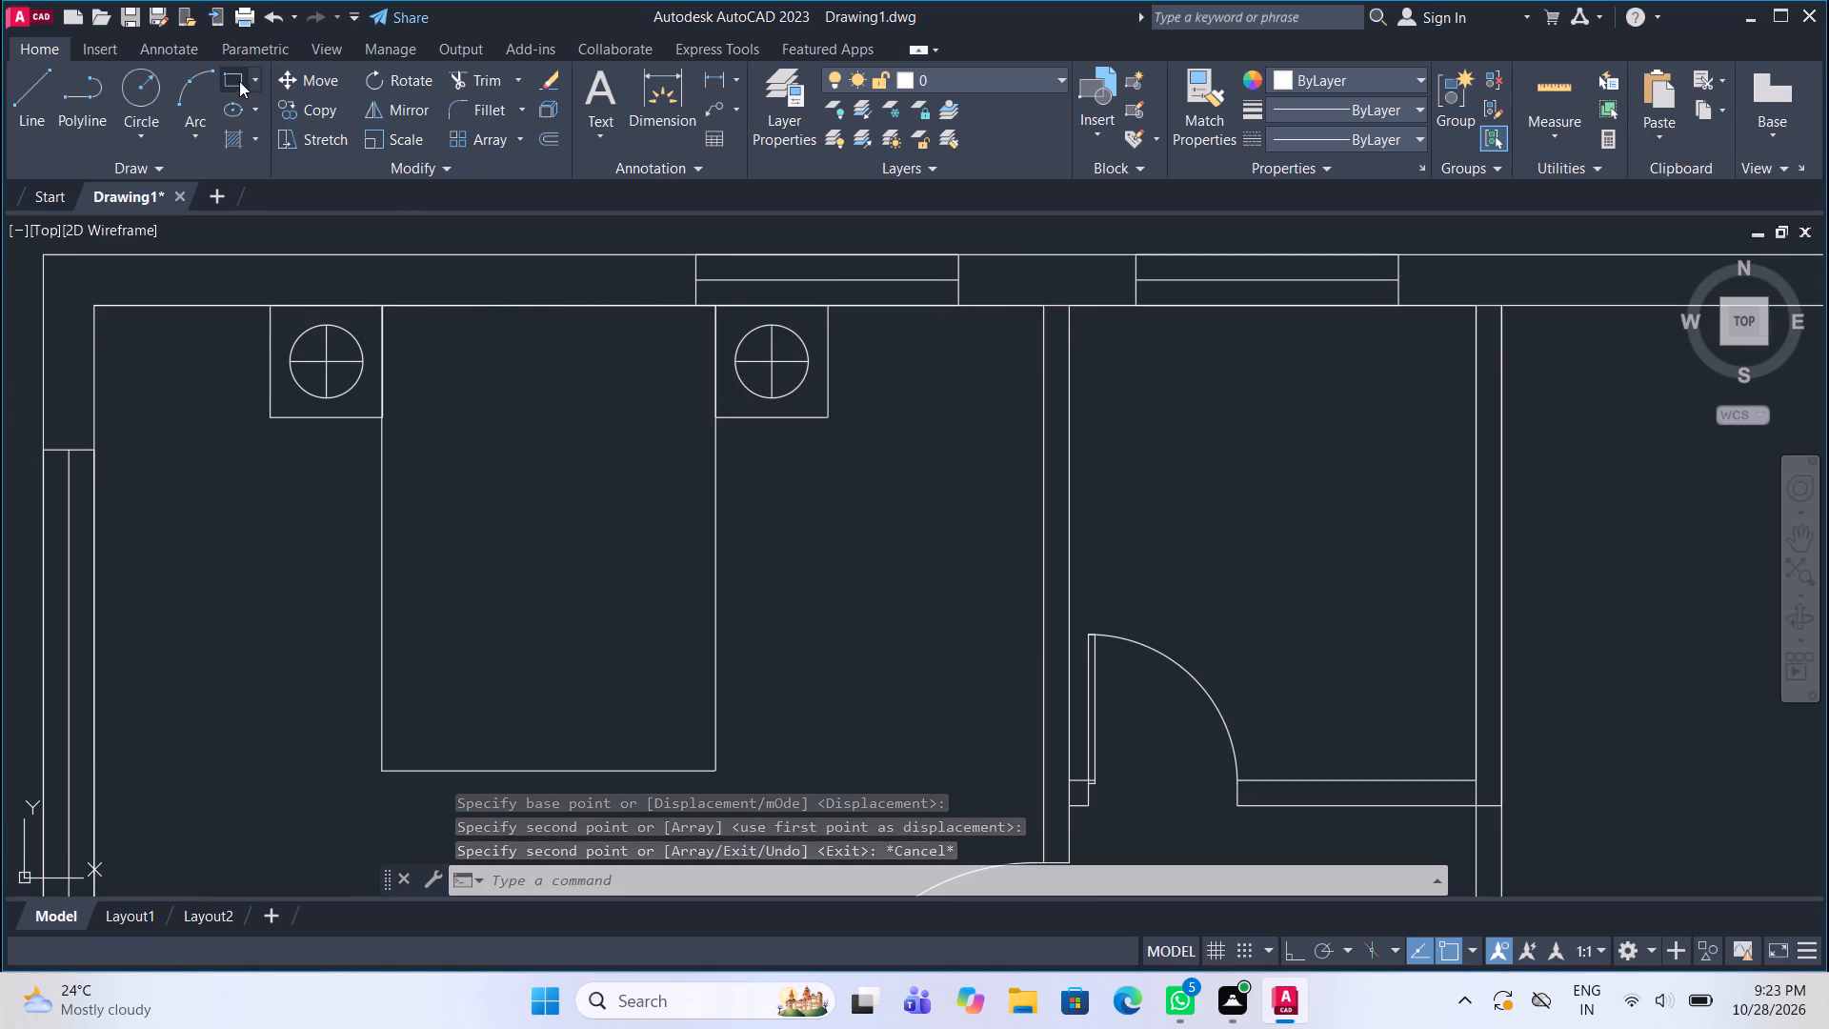
{"action": "scroll", "coordinate": [415, 343], "scroll_direction": "up", "scroll_amount": 1}
{"action": "left_click", "coordinate": [400, 348]}
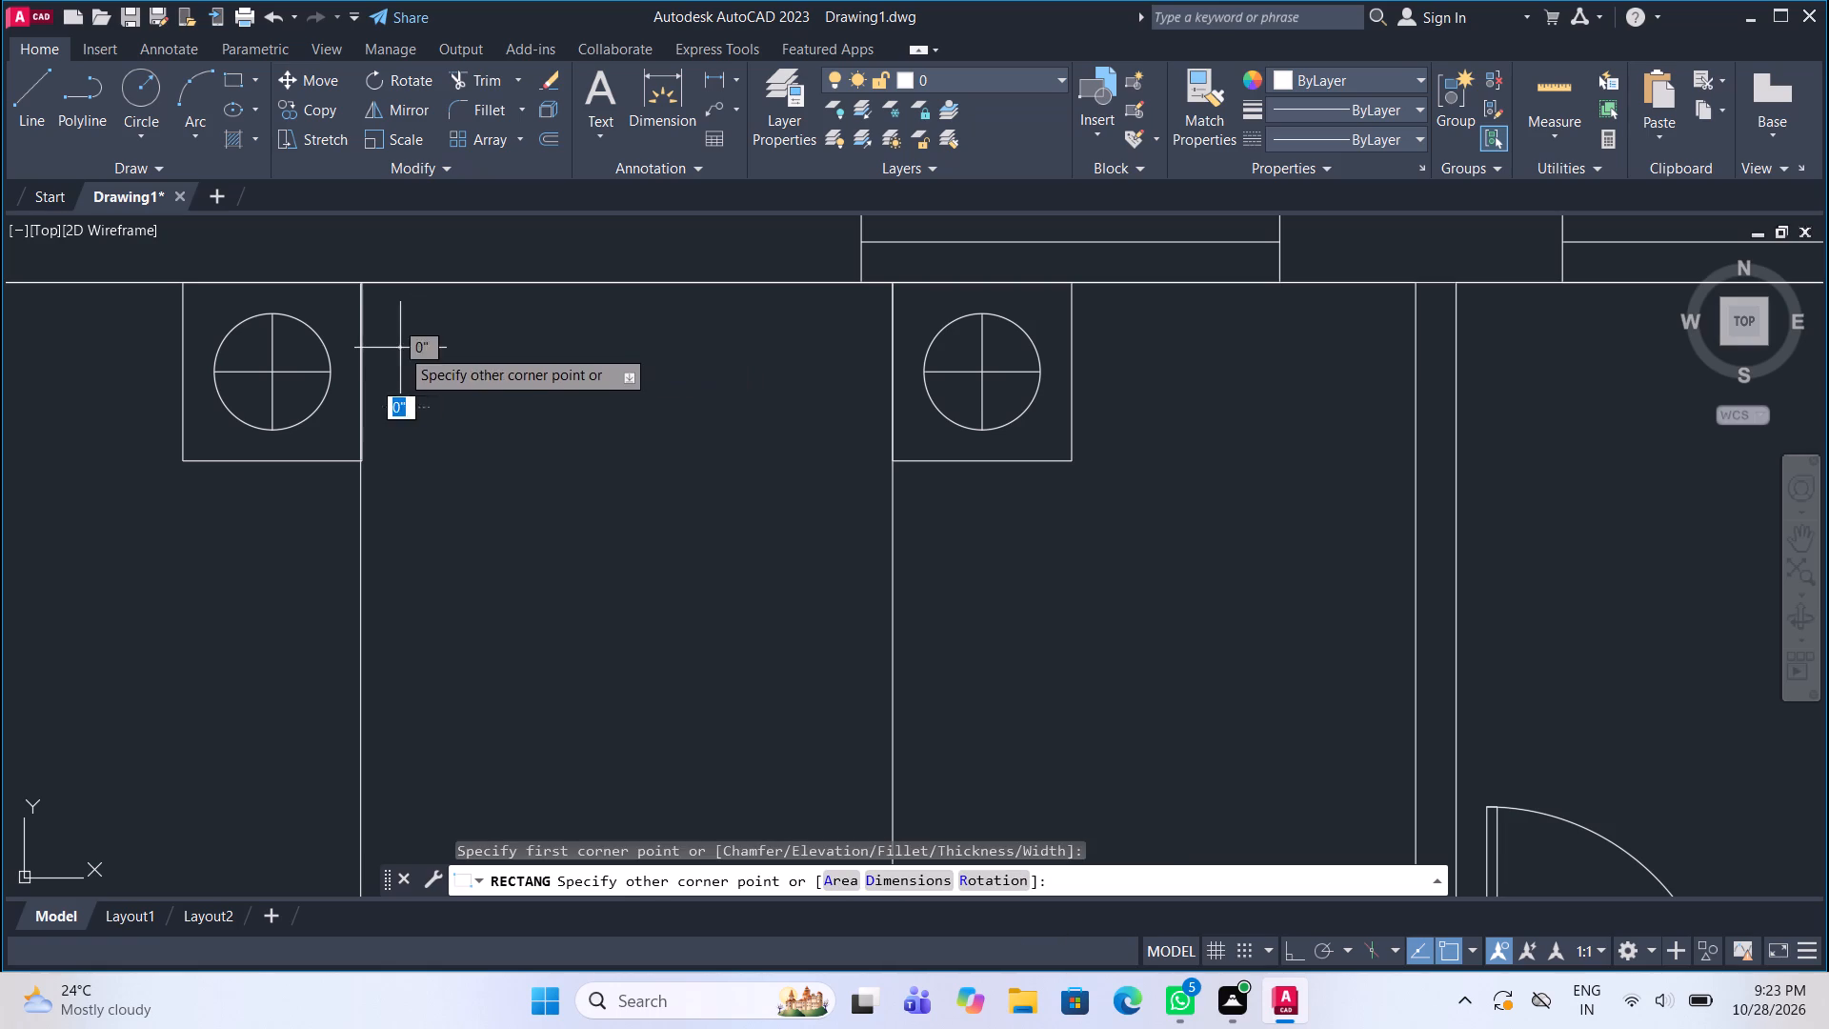
{"action": "left_click", "coordinate": [609, 454]}
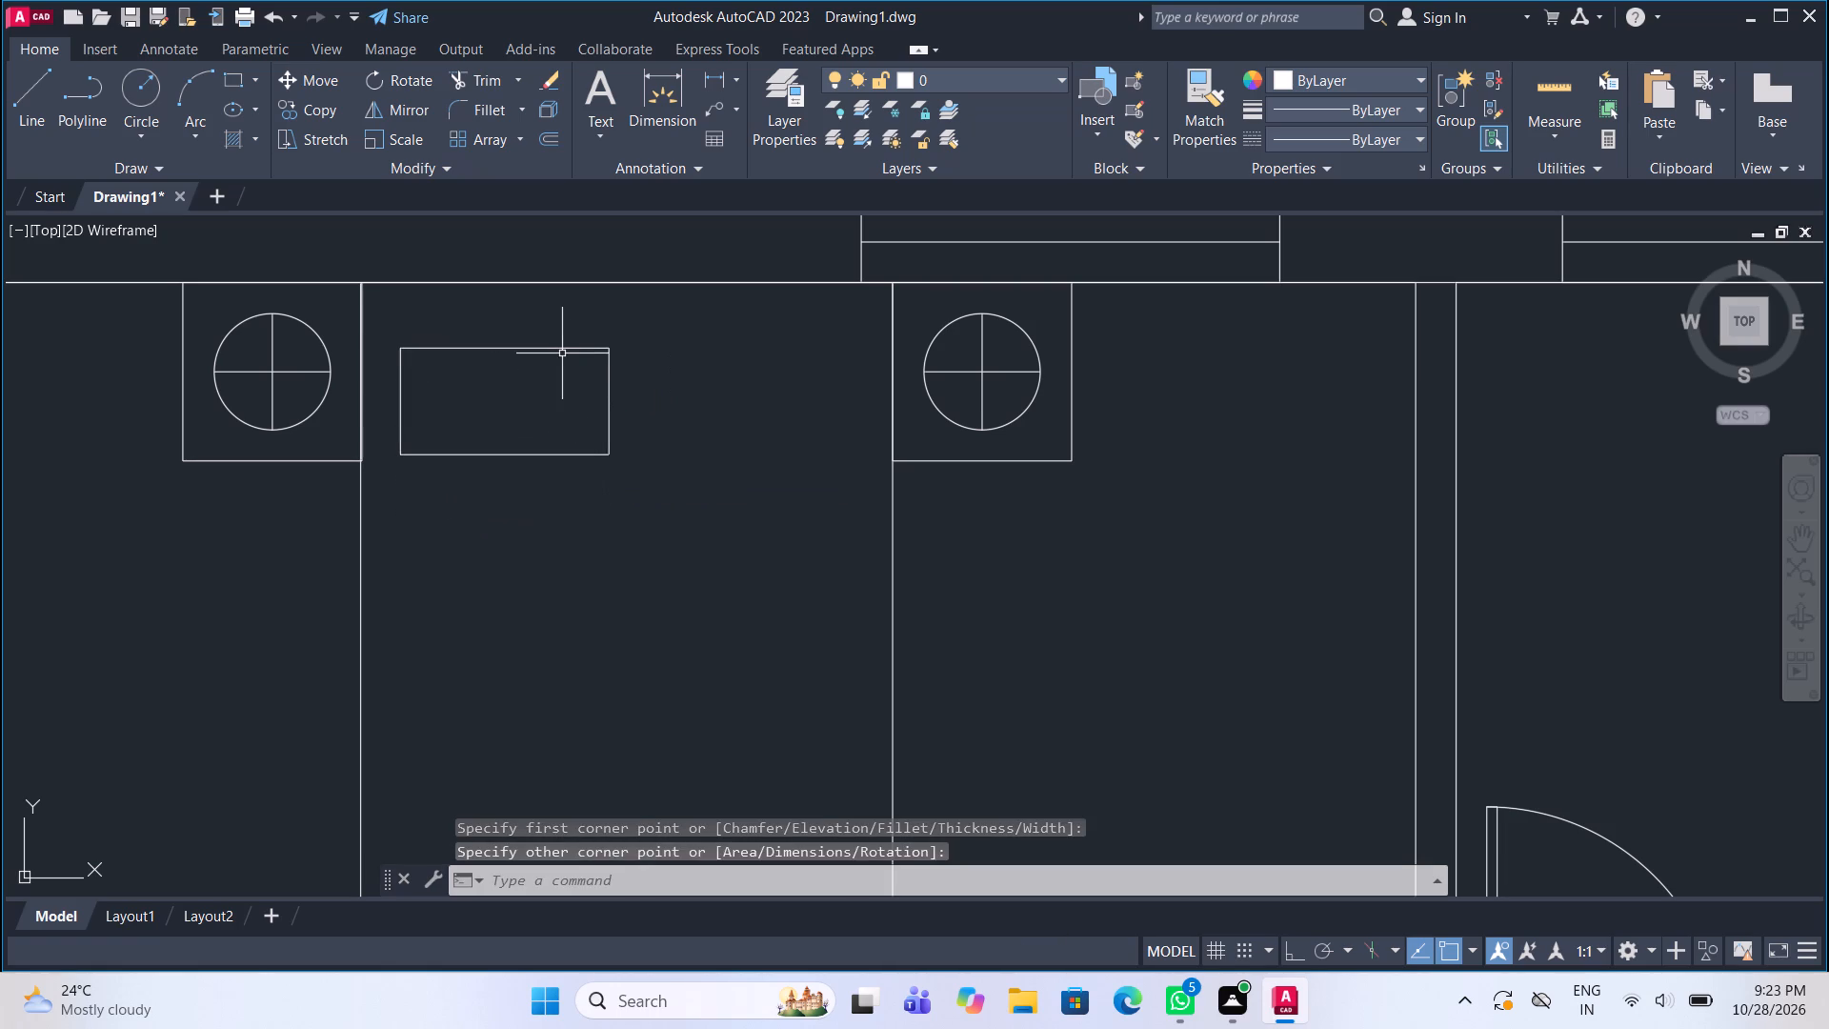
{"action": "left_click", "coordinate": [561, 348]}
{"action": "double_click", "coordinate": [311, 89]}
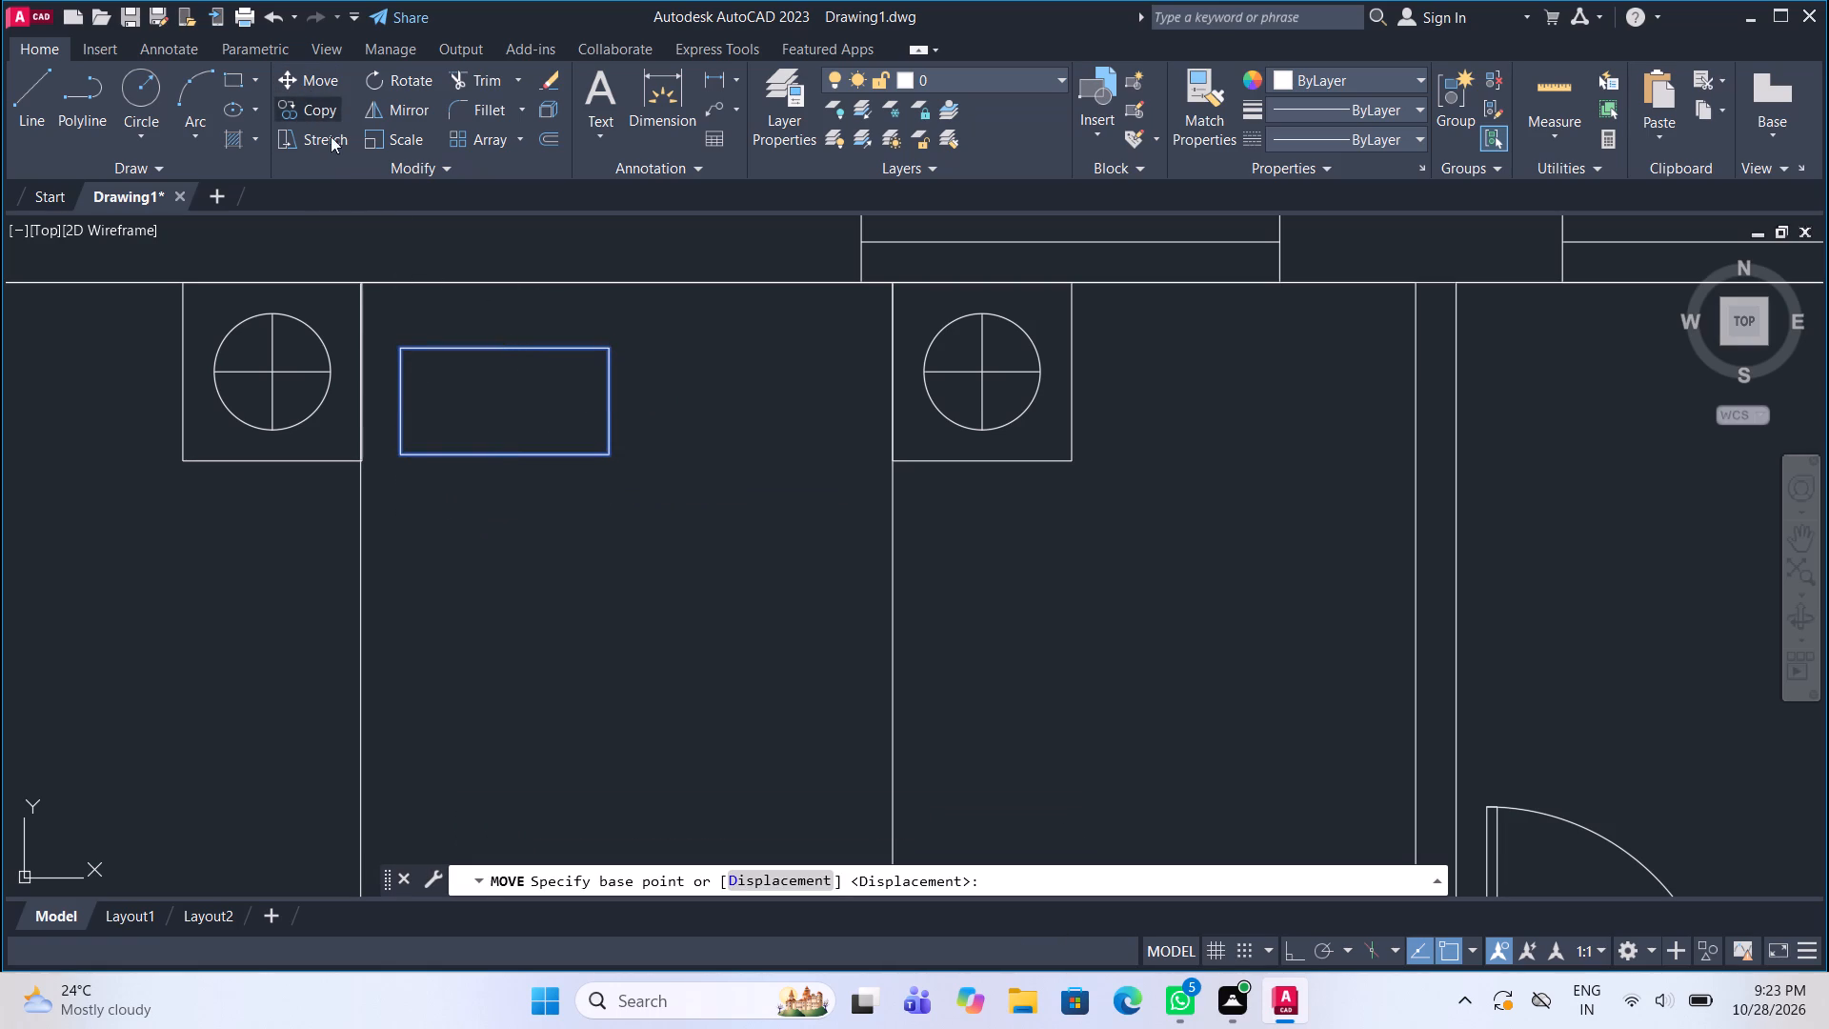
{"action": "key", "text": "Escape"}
Copy the pillow rectangle horizontally about 2'-3" to the right with Ortho on.
{"action": "left_click_drag", "start_coordinate": [519, 354], "coordinate": [496, 332]}
{"action": "left_click", "coordinate": [485, 323]}
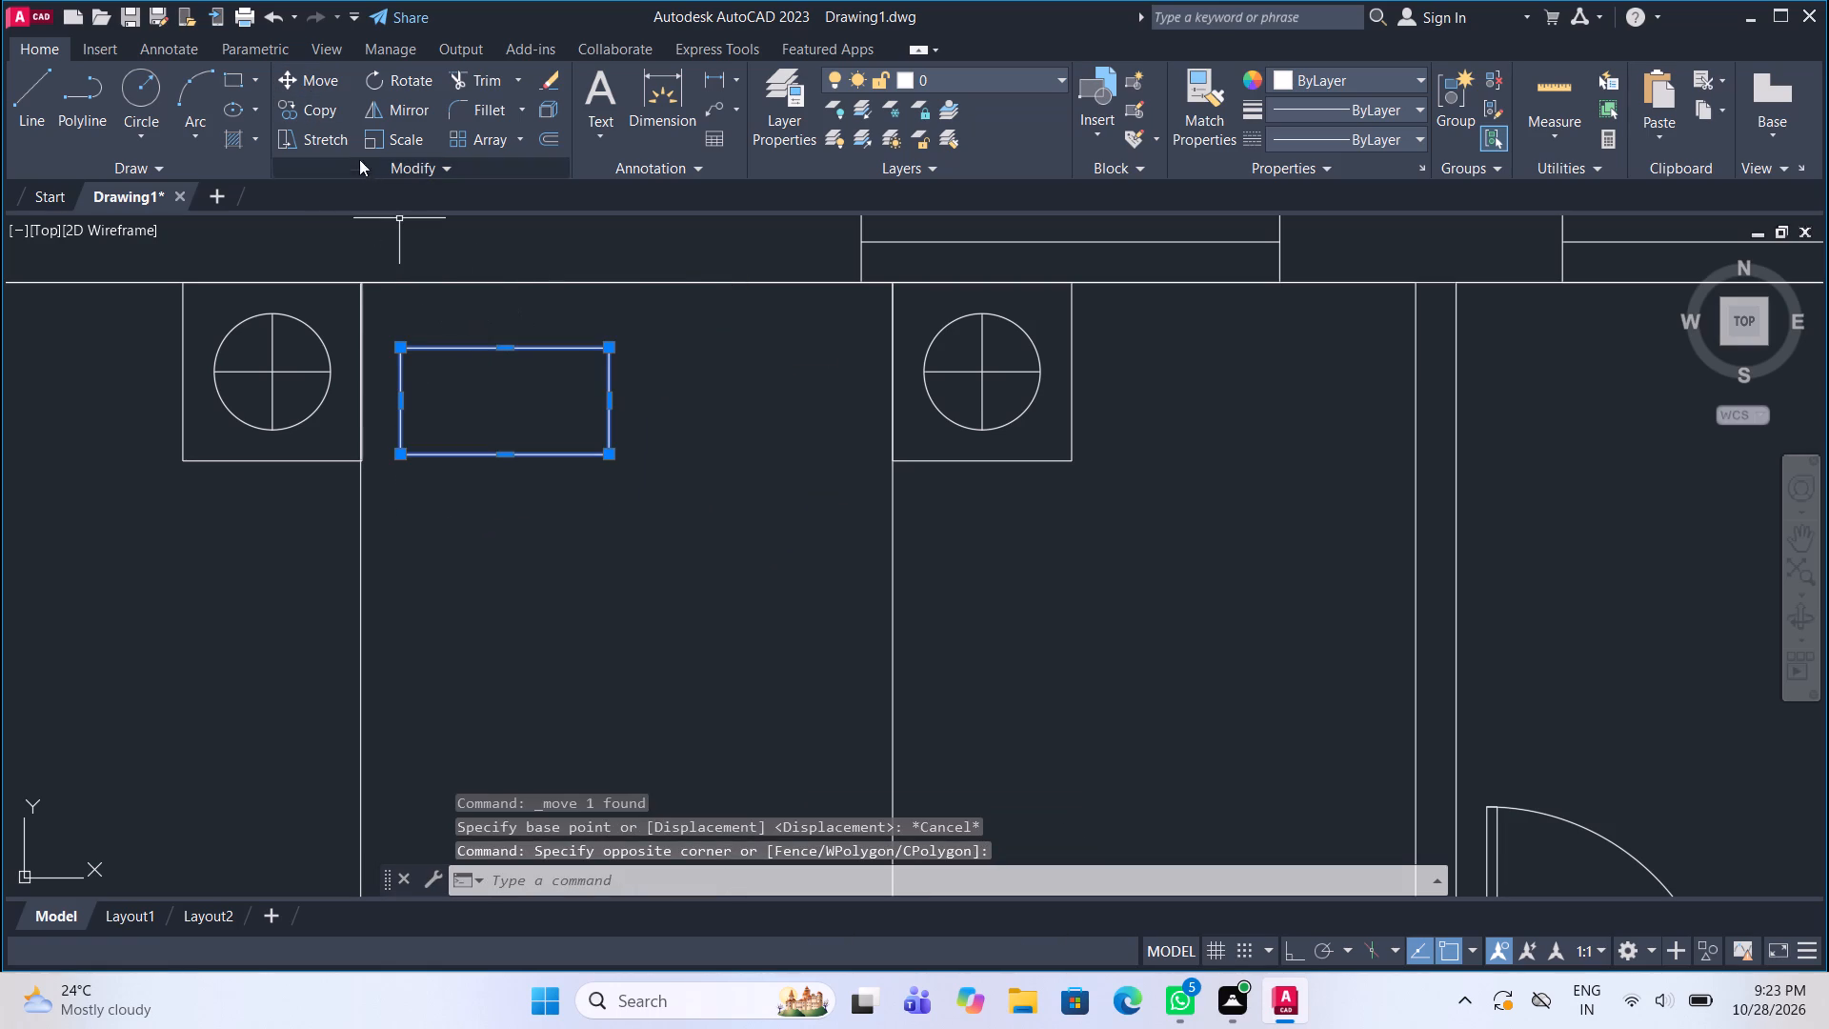
{"action": "left_click", "coordinate": [321, 115]}
{"action": "left_click", "coordinate": [476, 383]}
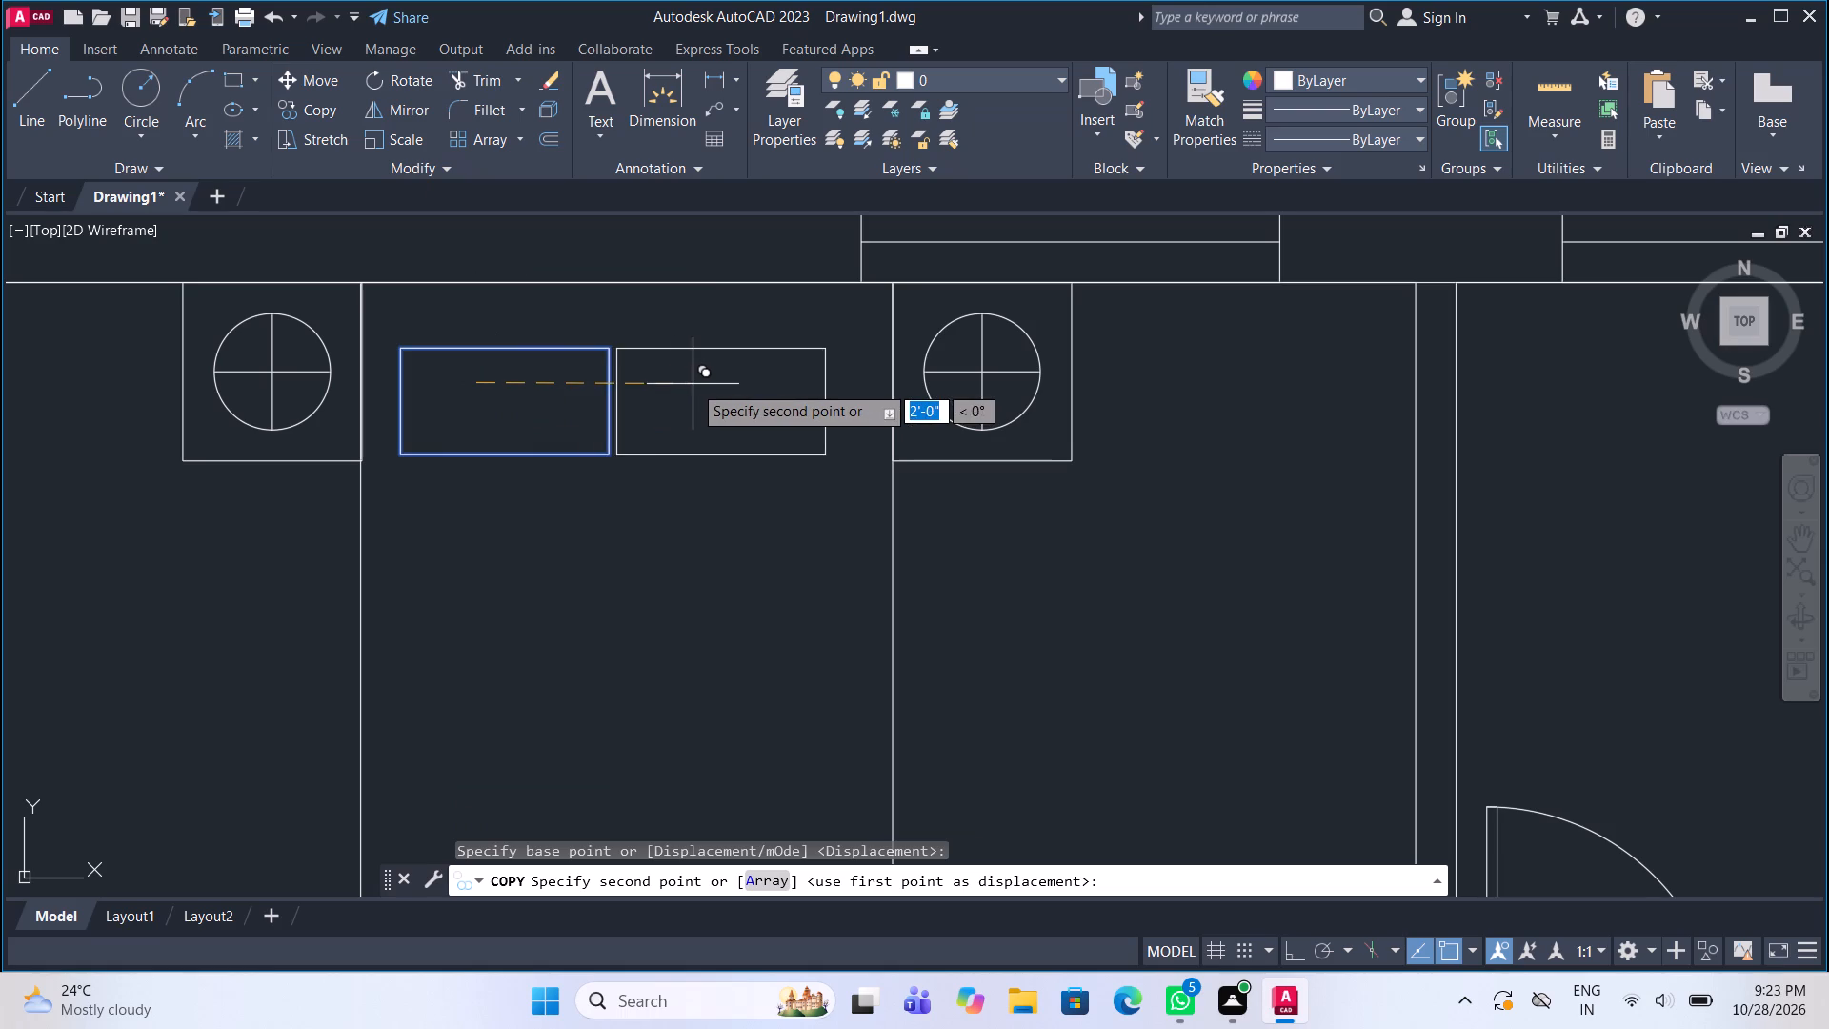
{"action": "key", "text": "F8"}
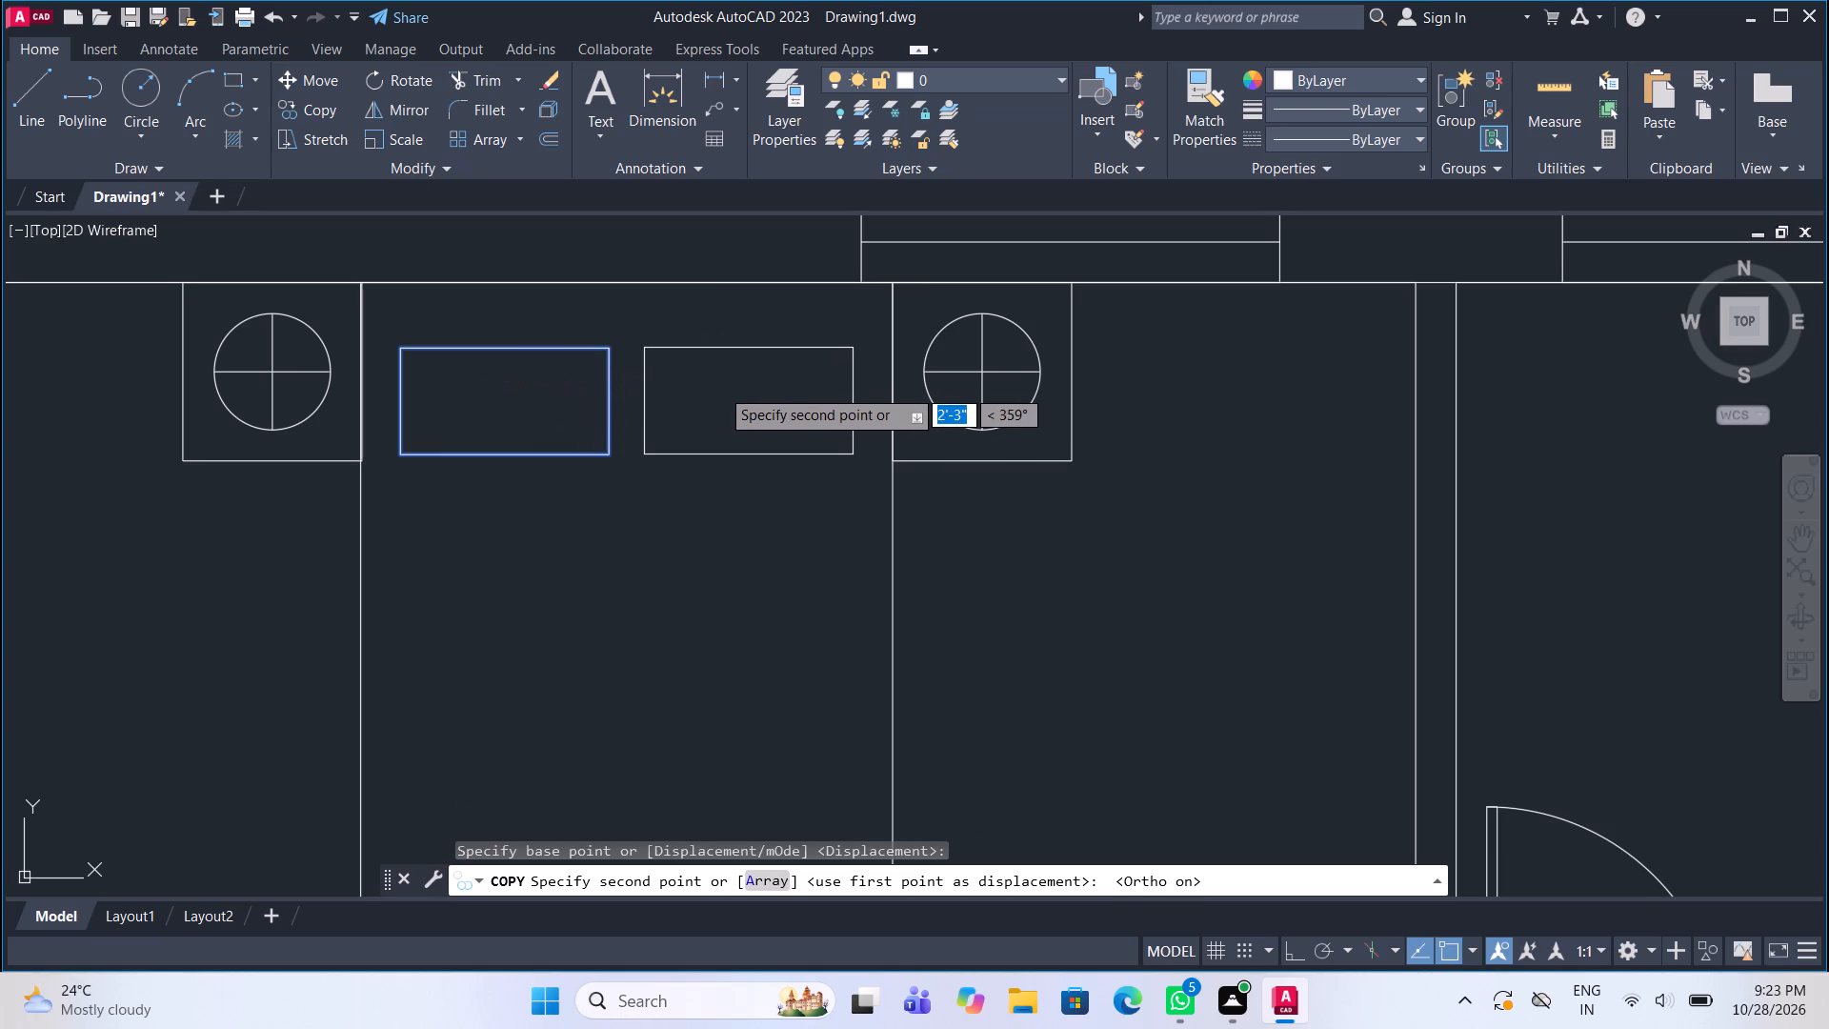
{"action": "left_click", "coordinate": [720, 388]}
{"action": "key", "text": "Escape"}
Draw the bed cover's top edge about 4'-2" from the bed's left side, finishing with a triangular folded corner about 9" wide at the right side.
{"action": "middle_click_drag", "start_coordinate": [554, 346], "coordinate": [539, 325]}
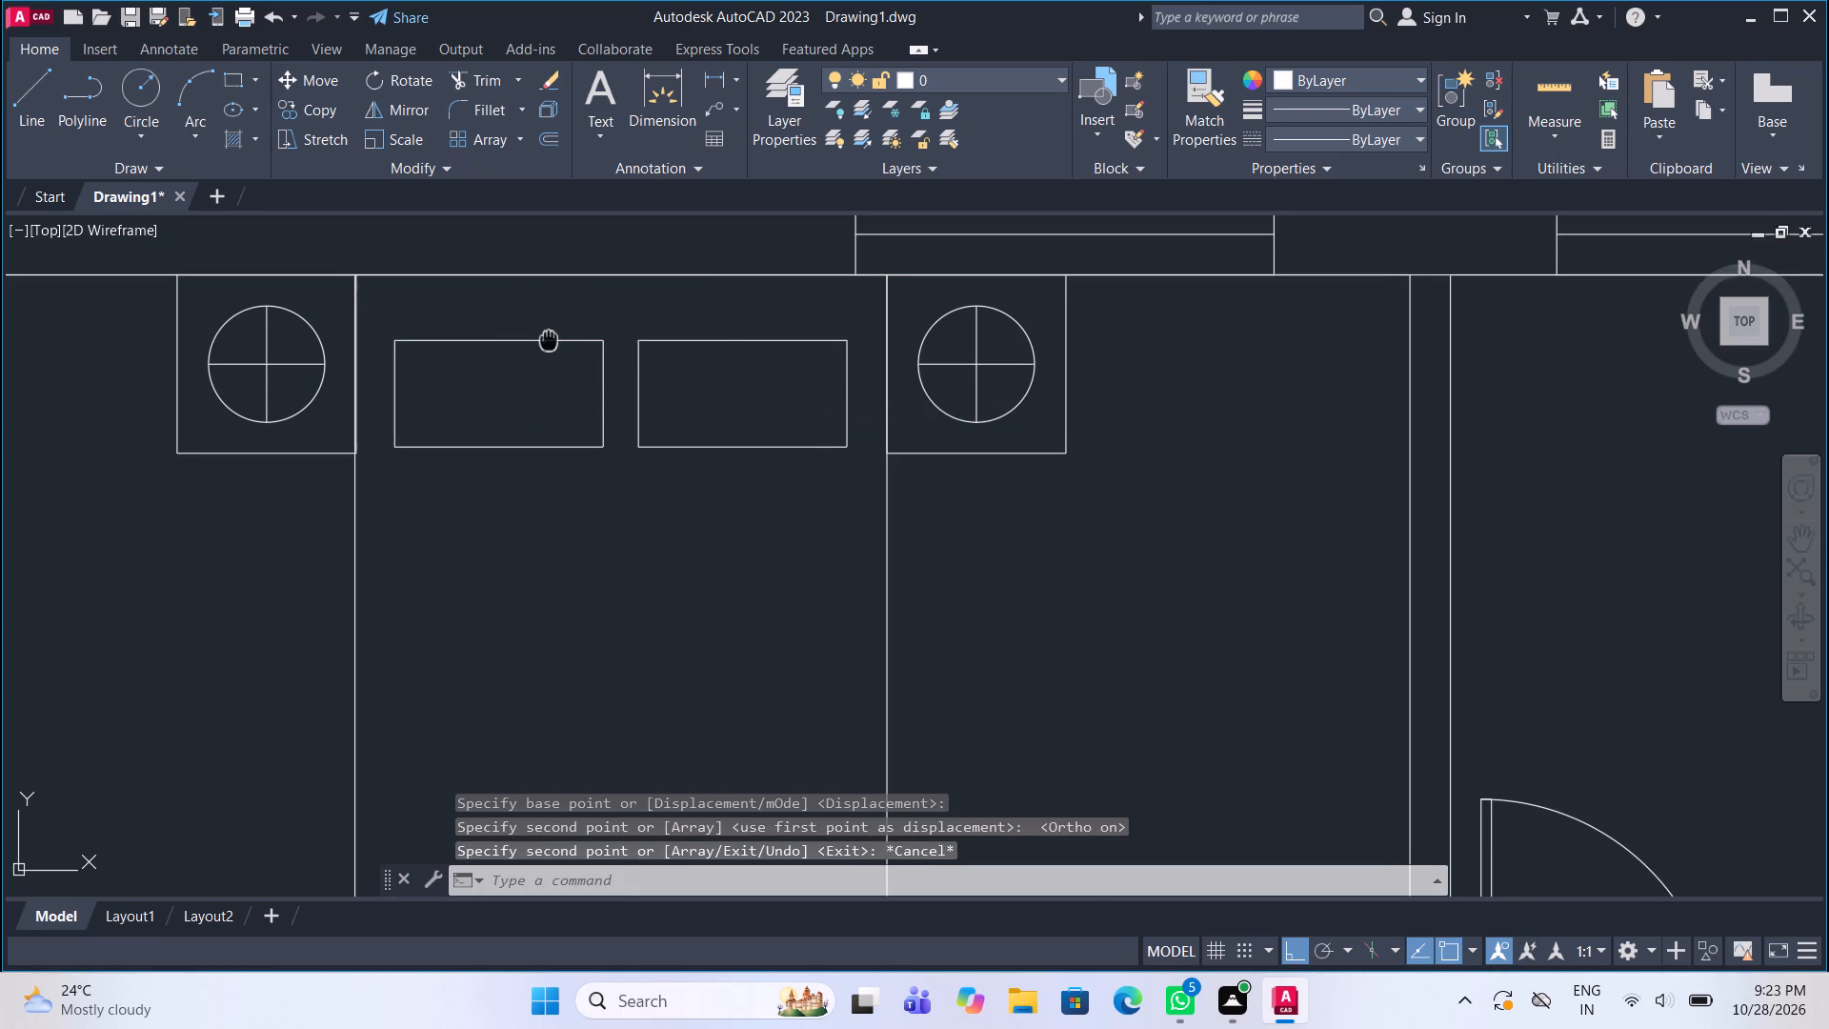
{"action": "middle_click_drag", "start_coordinate": [539, 325], "coordinate": [533, 302]}
{"action": "left_click", "coordinate": [30, 98]}
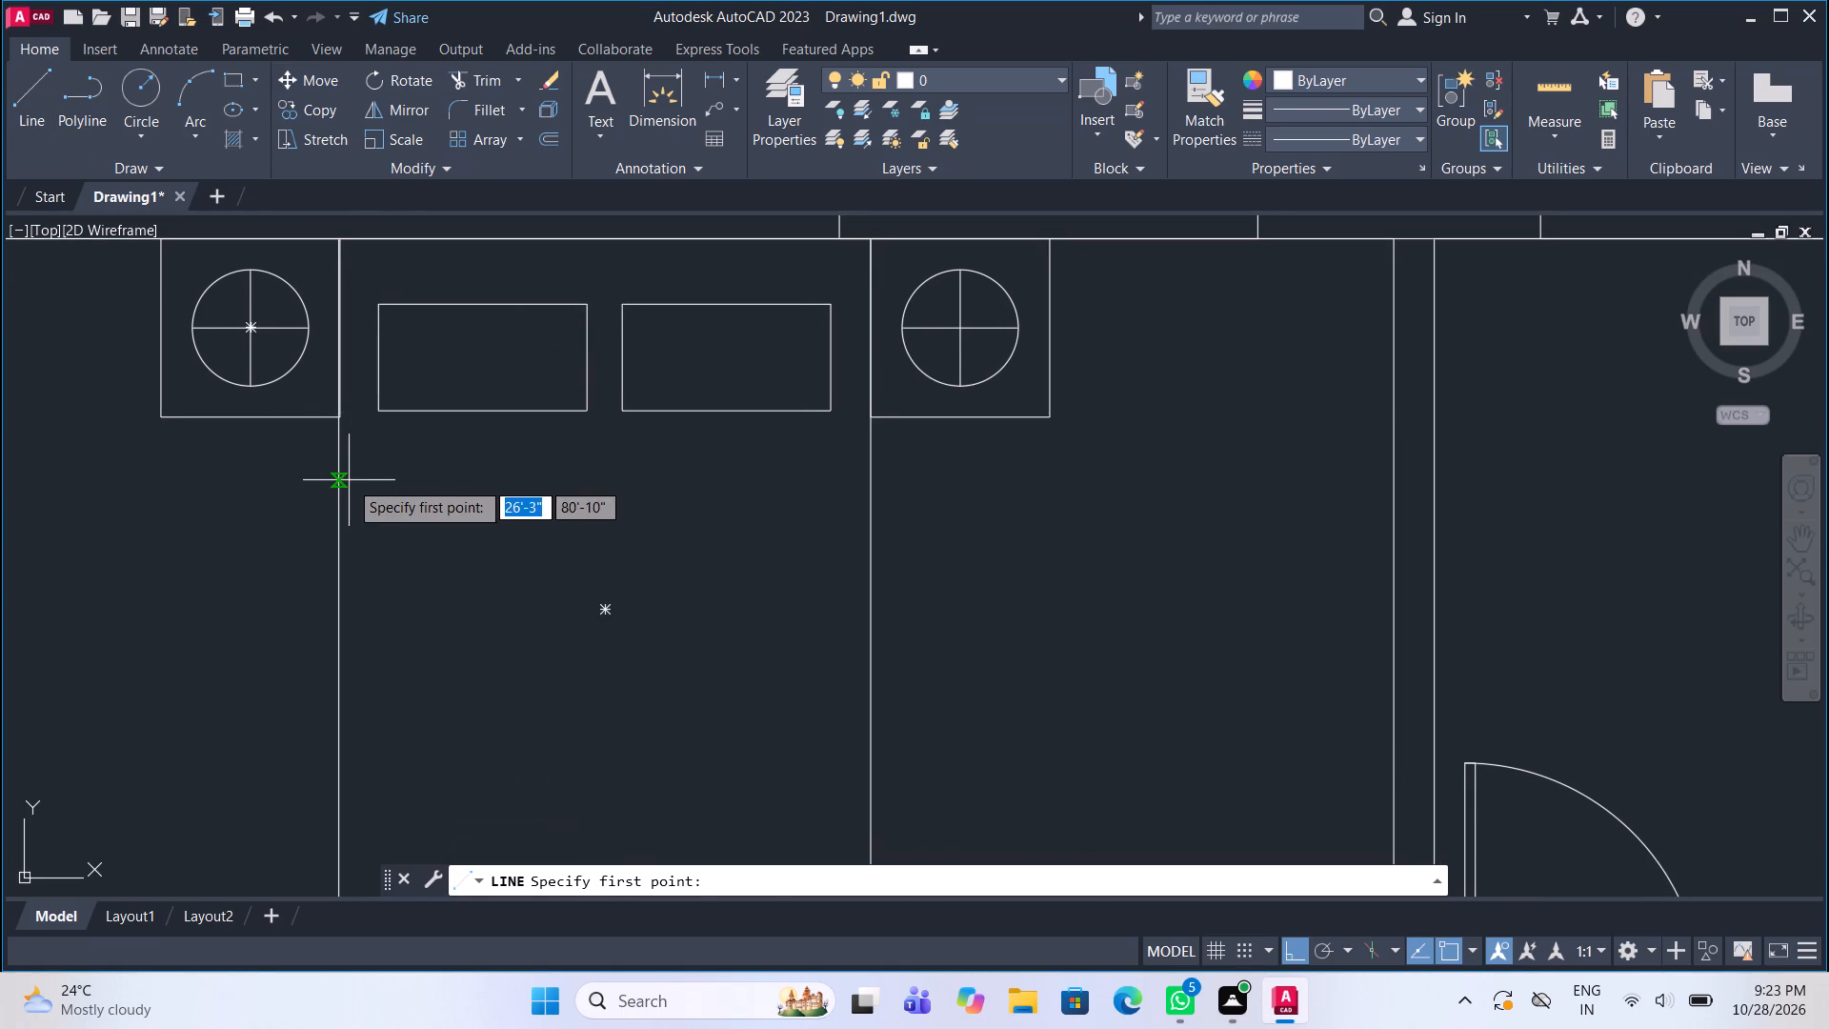
{"action": "left_click", "coordinate": [344, 481]}
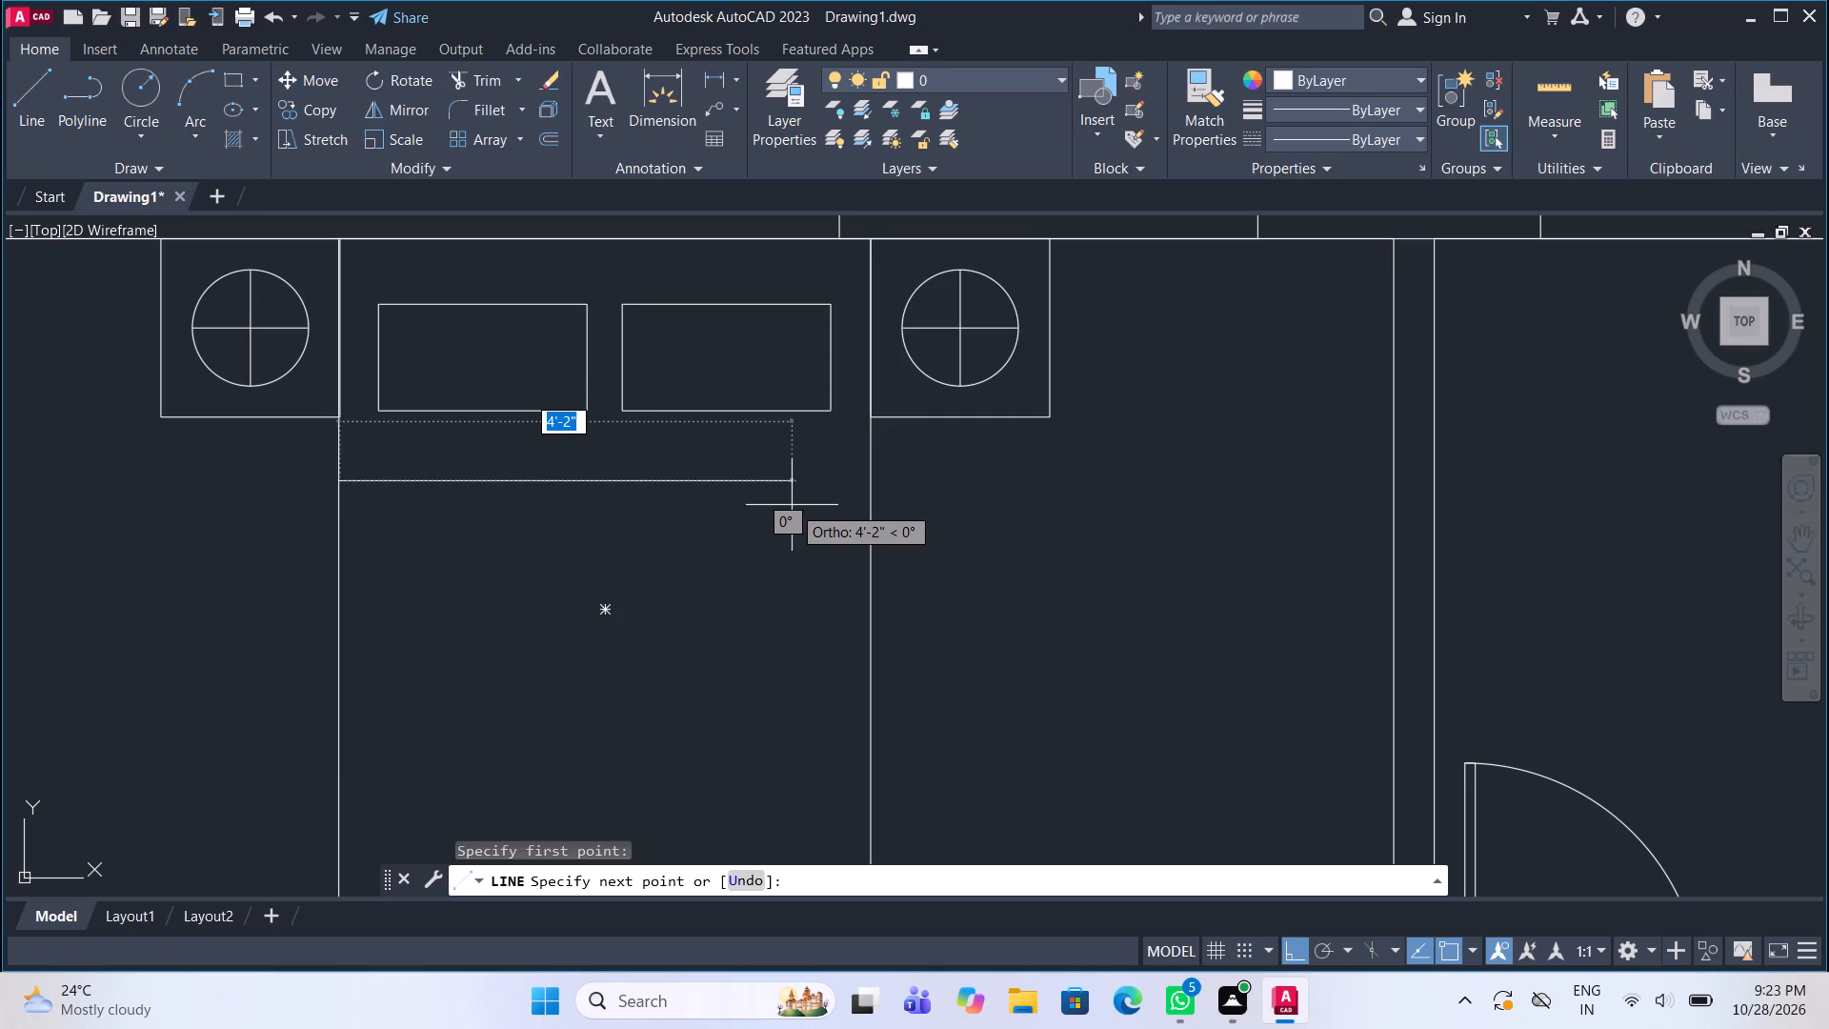
{"action": "left_click", "coordinate": [789, 502]}
{"action": "left_click", "coordinate": [789, 567]}
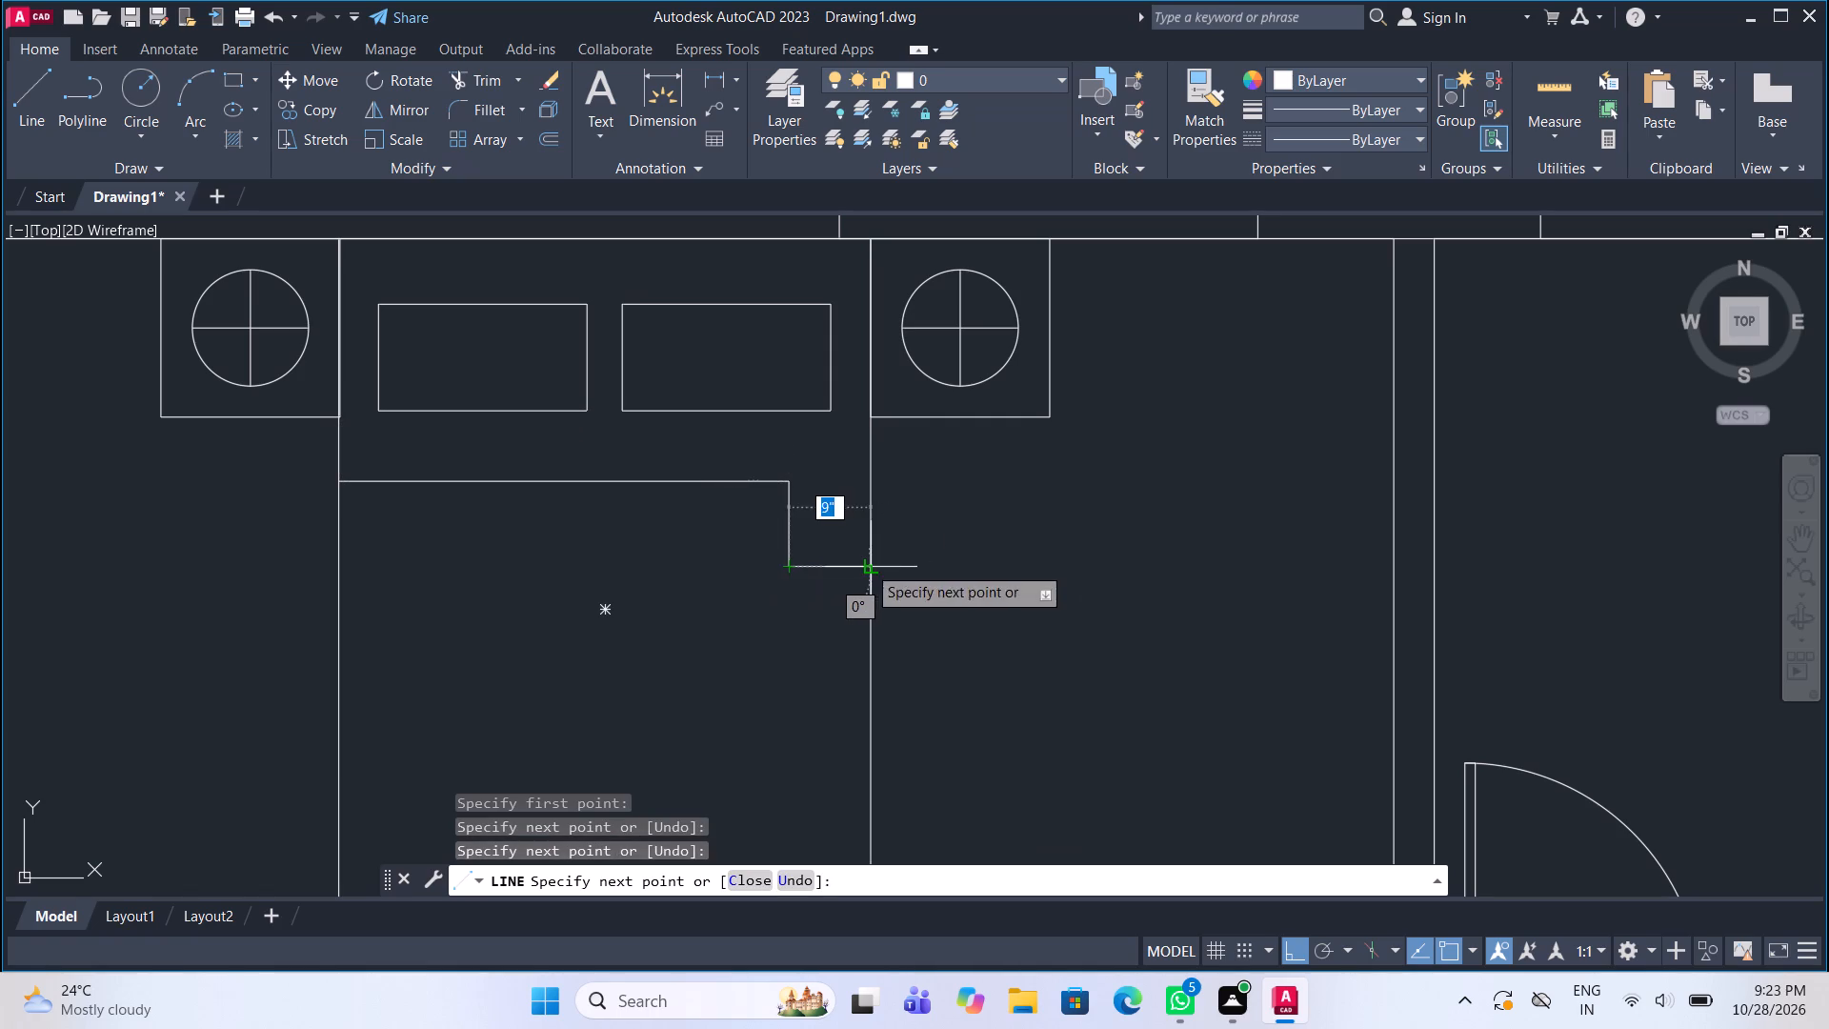
{"action": "left_click", "coordinate": [865, 565]}
{"action": "left_click", "coordinate": [797, 488]}
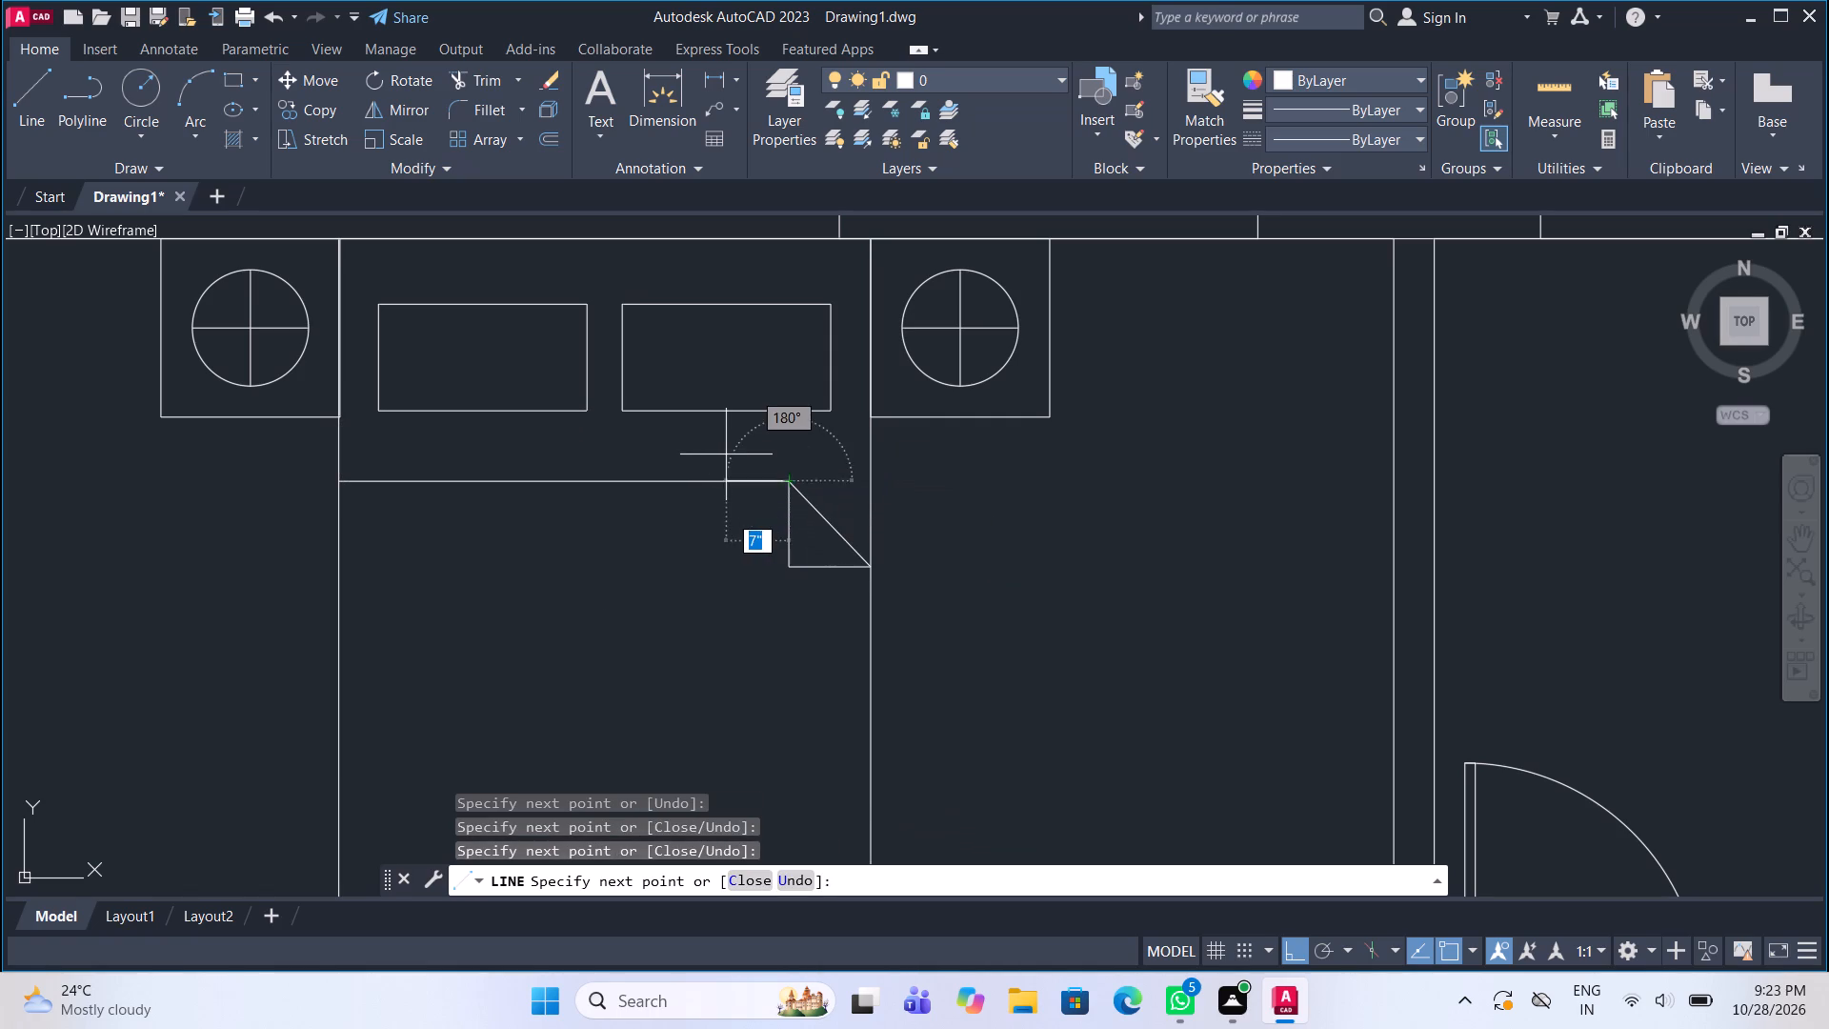
{"action": "key", "text": "Escape"}
Draw a vertical line near the bed's left side, from the cover's top edge to the foot of the bed.
{"action": "scroll", "coordinate": [665, 450], "scroll_direction": "down", "scroll_amount": 2}
{"action": "middle_click_drag", "start_coordinate": [703, 475], "coordinate": [693, 465]}
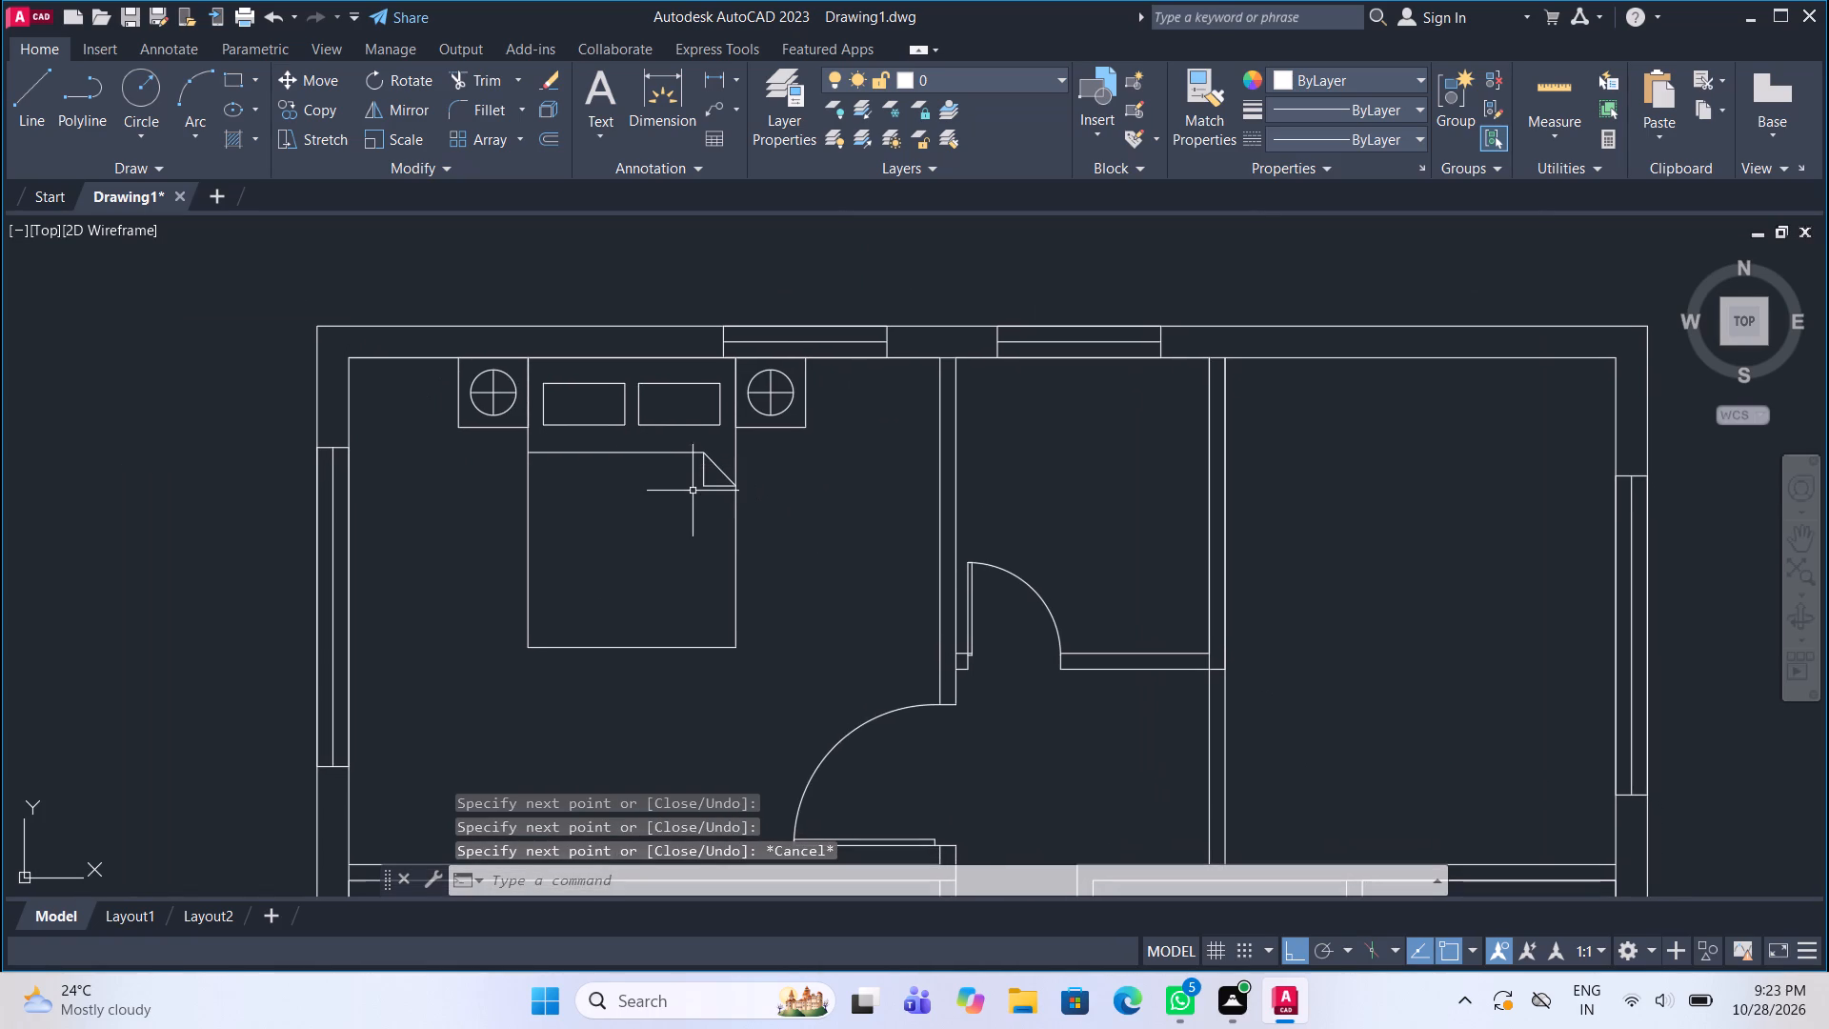
{"action": "middle_click_drag", "start_coordinate": [693, 538], "coordinate": [675, 479]}
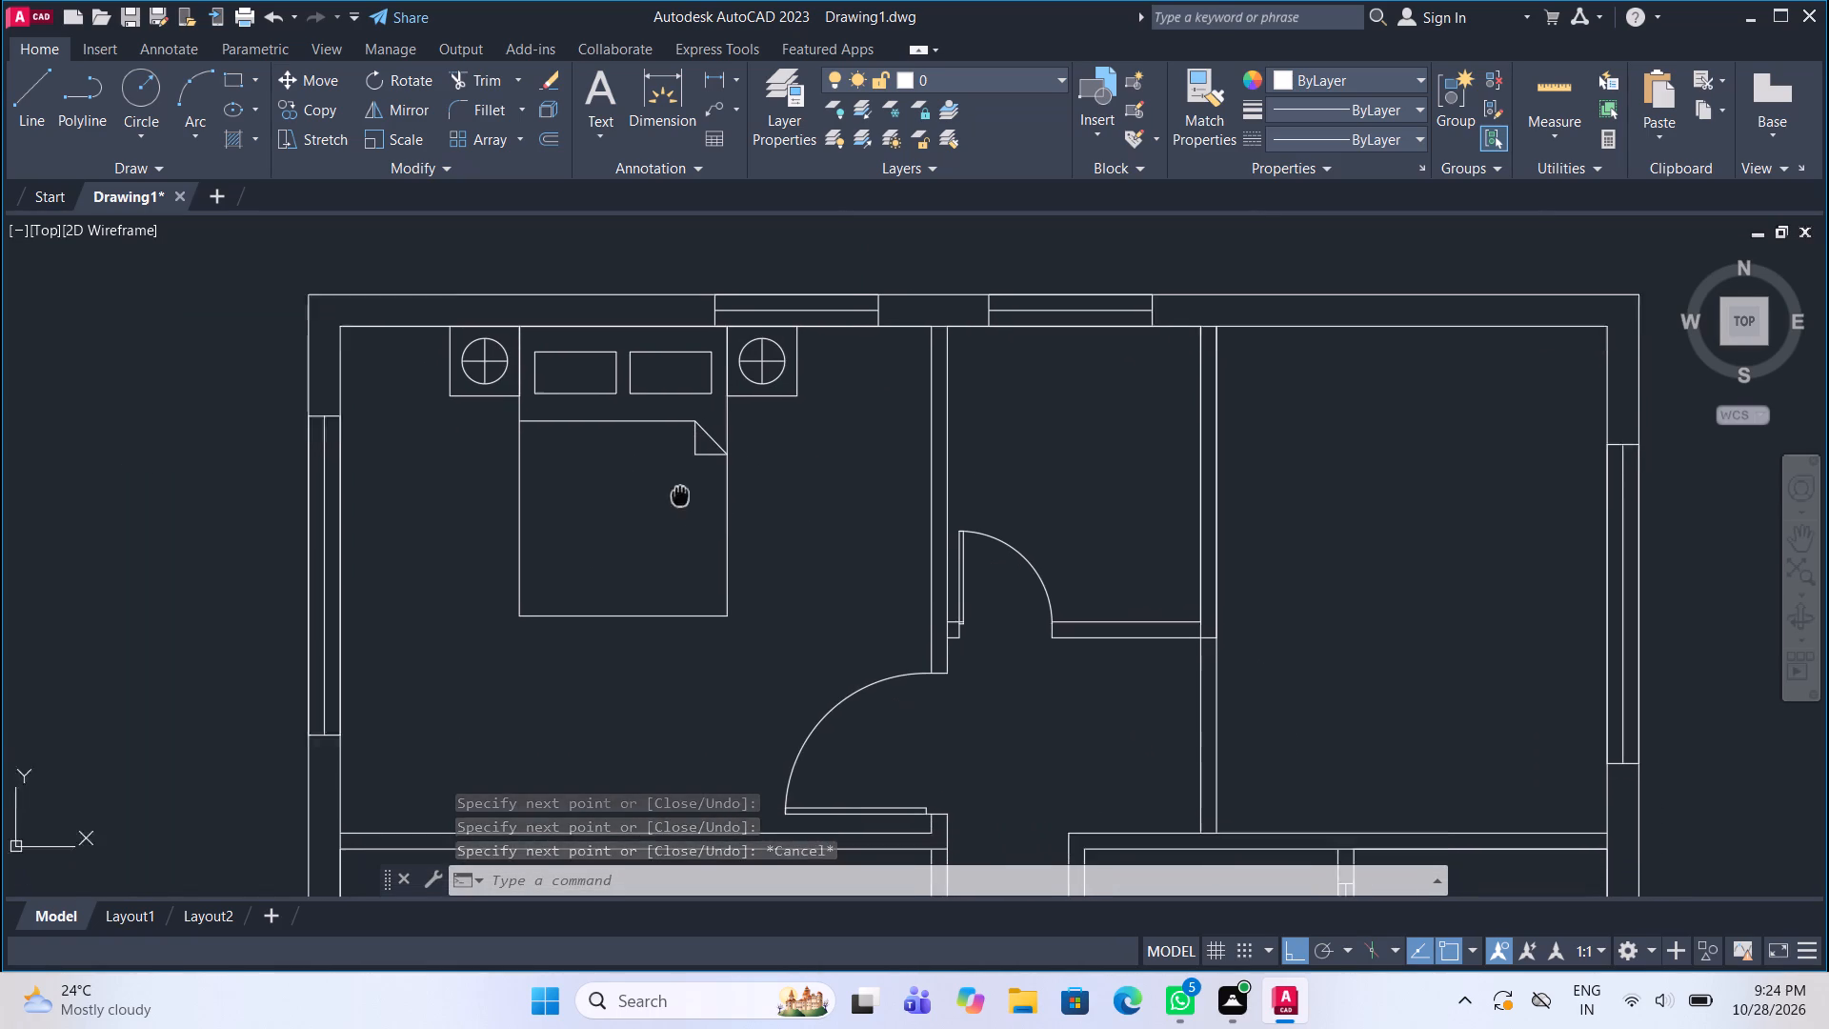
{"action": "middle_click_drag", "start_coordinate": [675, 479], "coordinate": [673, 469]}
{"action": "left_click", "coordinate": [29, 100]}
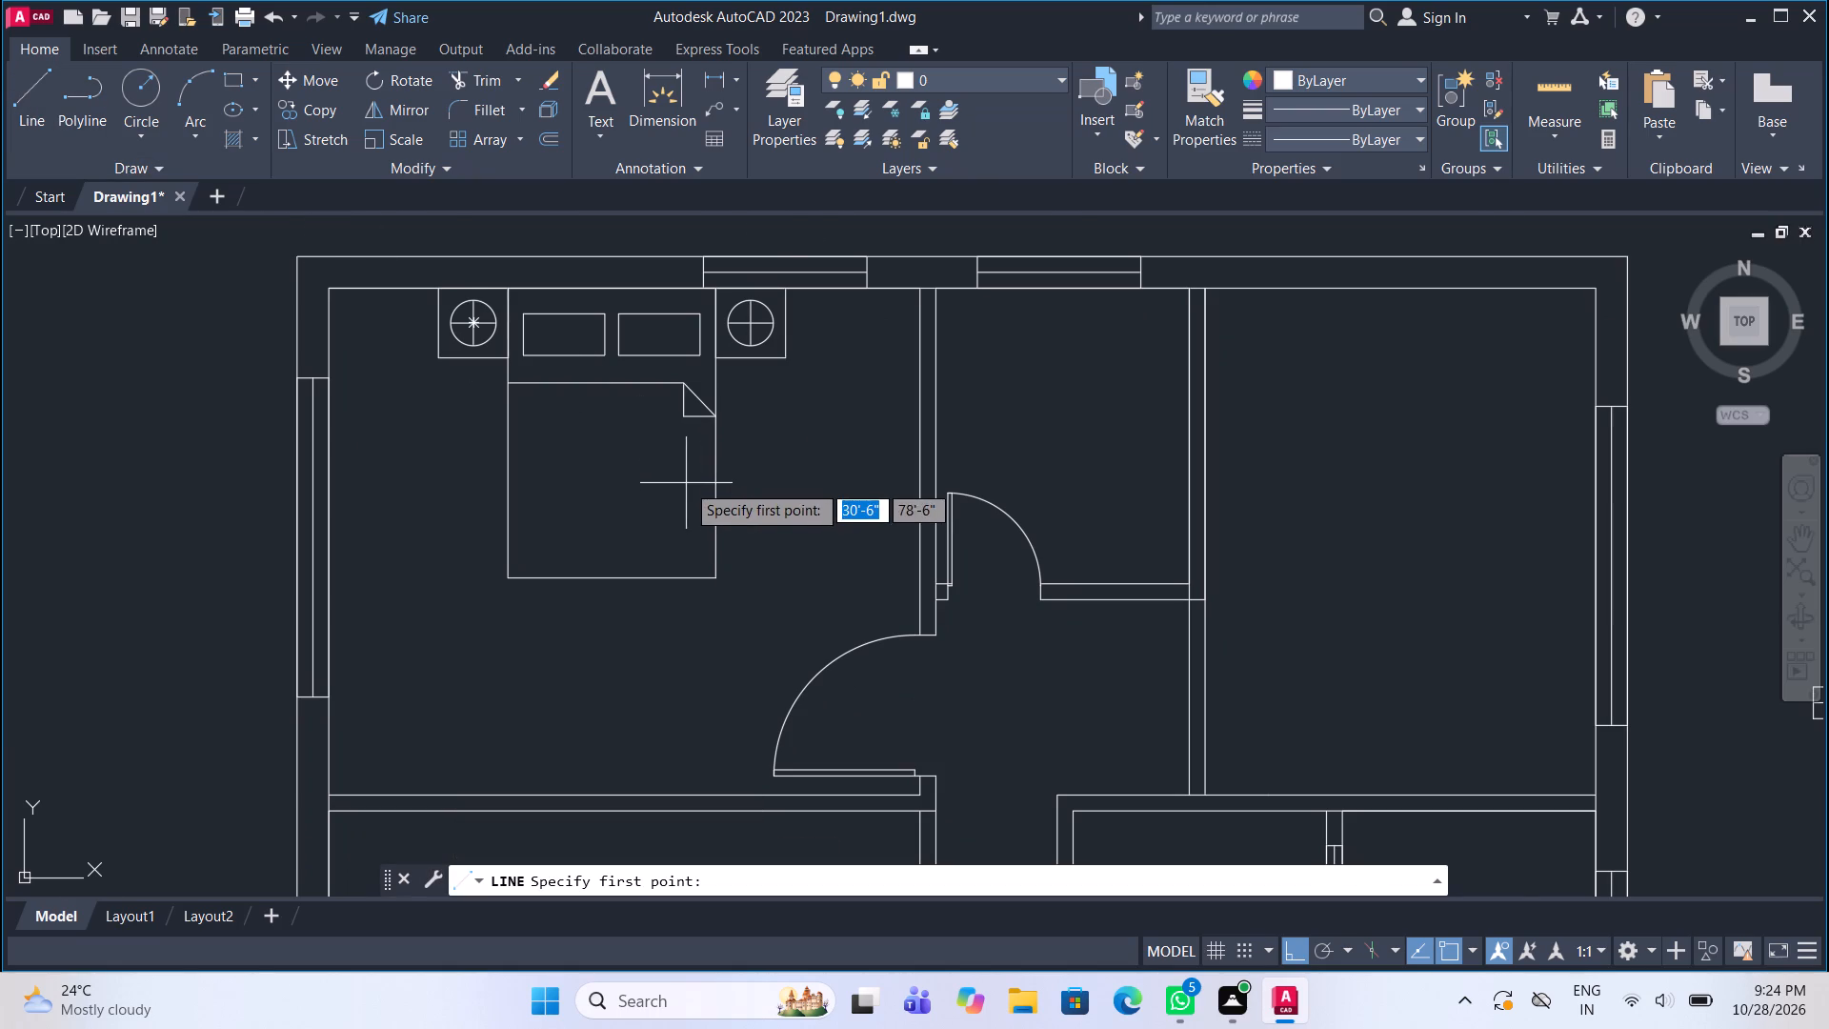
{"action": "scroll", "coordinate": [686, 483], "scroll_direction": "up", "scroll_amount": 1}
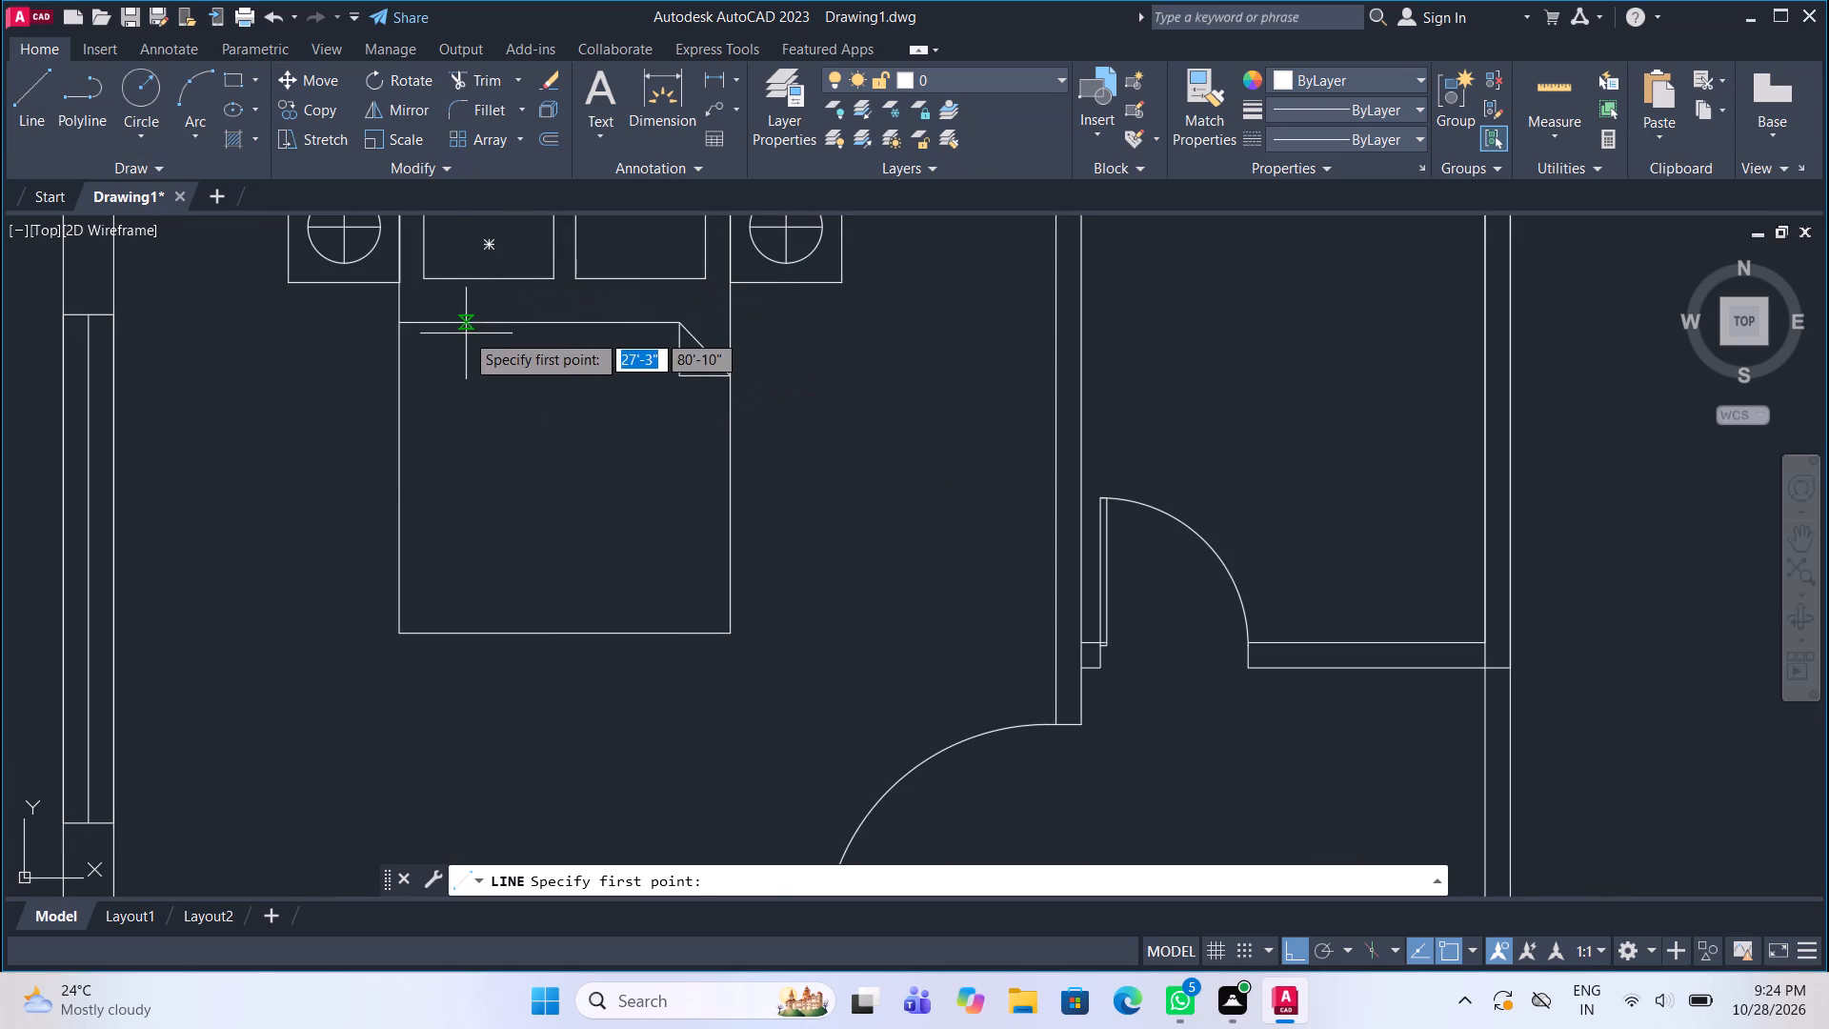
{"action": "left_click", "coordinate": [462, 329]}
{"action": "left_click", "coordinate": [466, 625]}
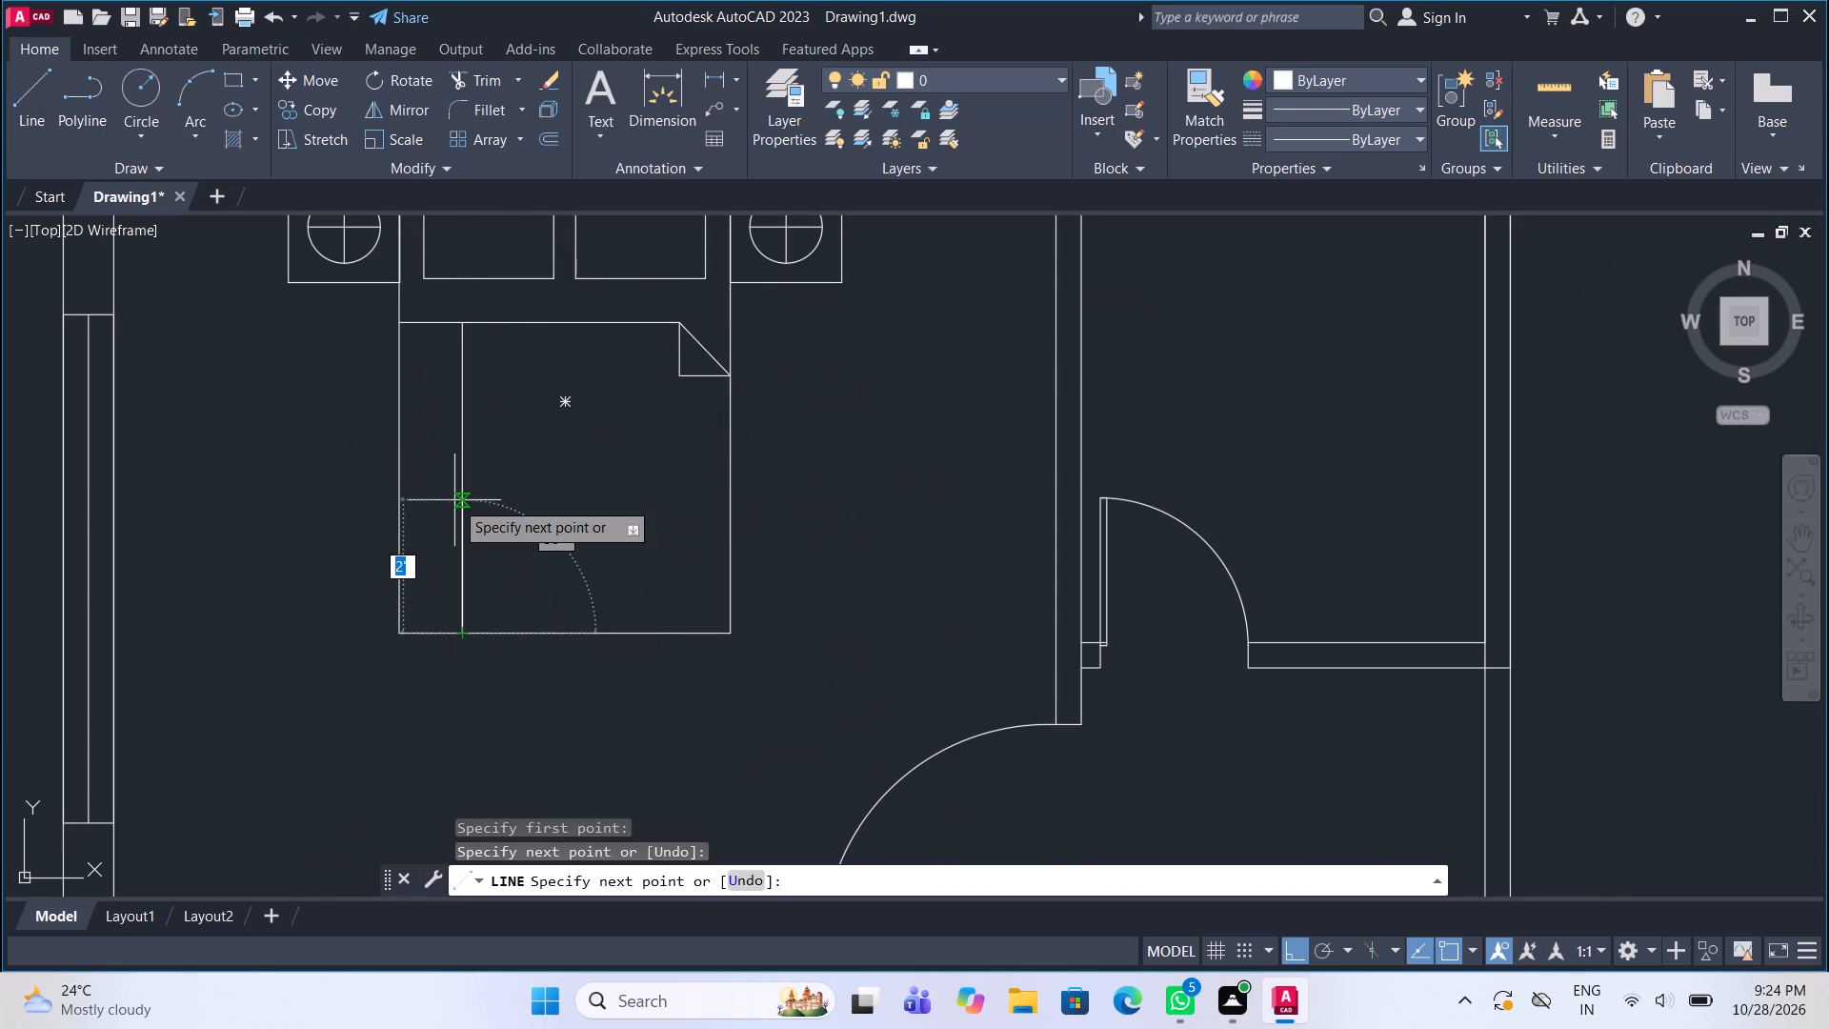
{"action": "middle_click_drag", "start_coordinate": [552, 498], "coordinate": [616, 494]}
{"action": "key", "text": "Escape"}
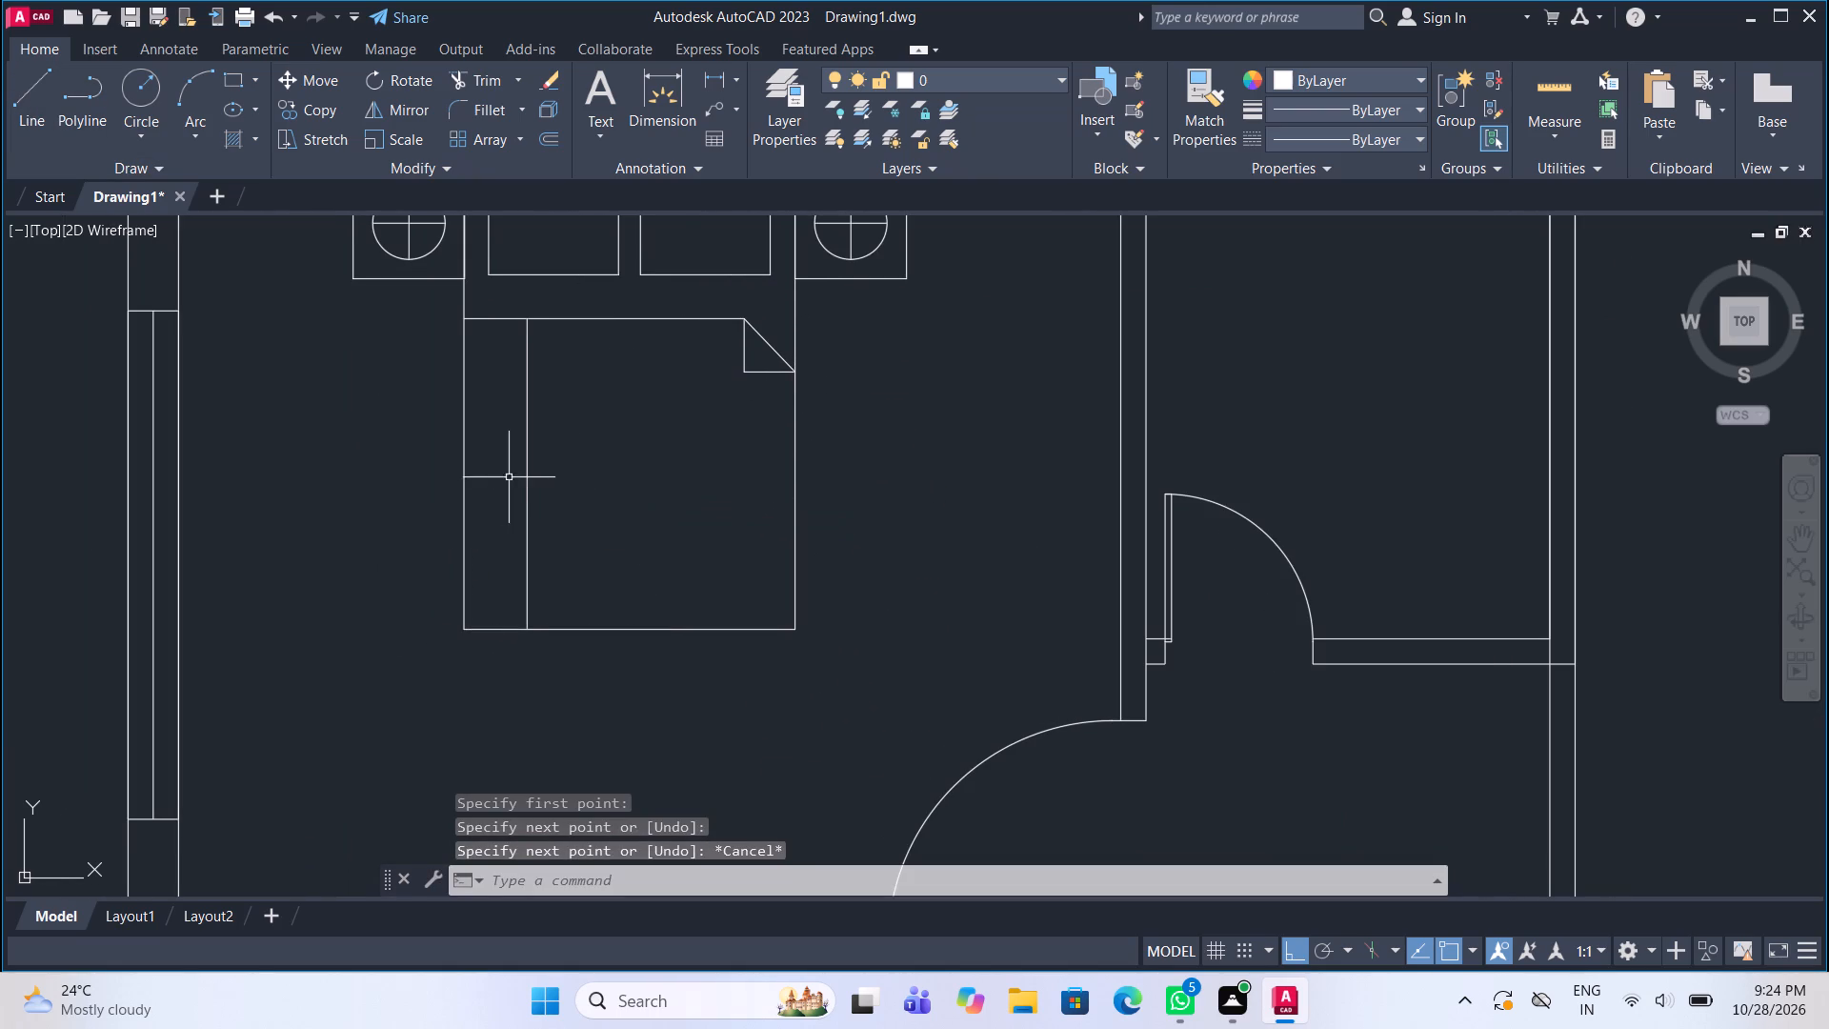
Offset the vertical cover line 2" to both sides to form a three-line stripe.
{"action": "left_click", "coordinate": [528, 485]}
{"action": "left_click", "coordinate": [545, 133]}
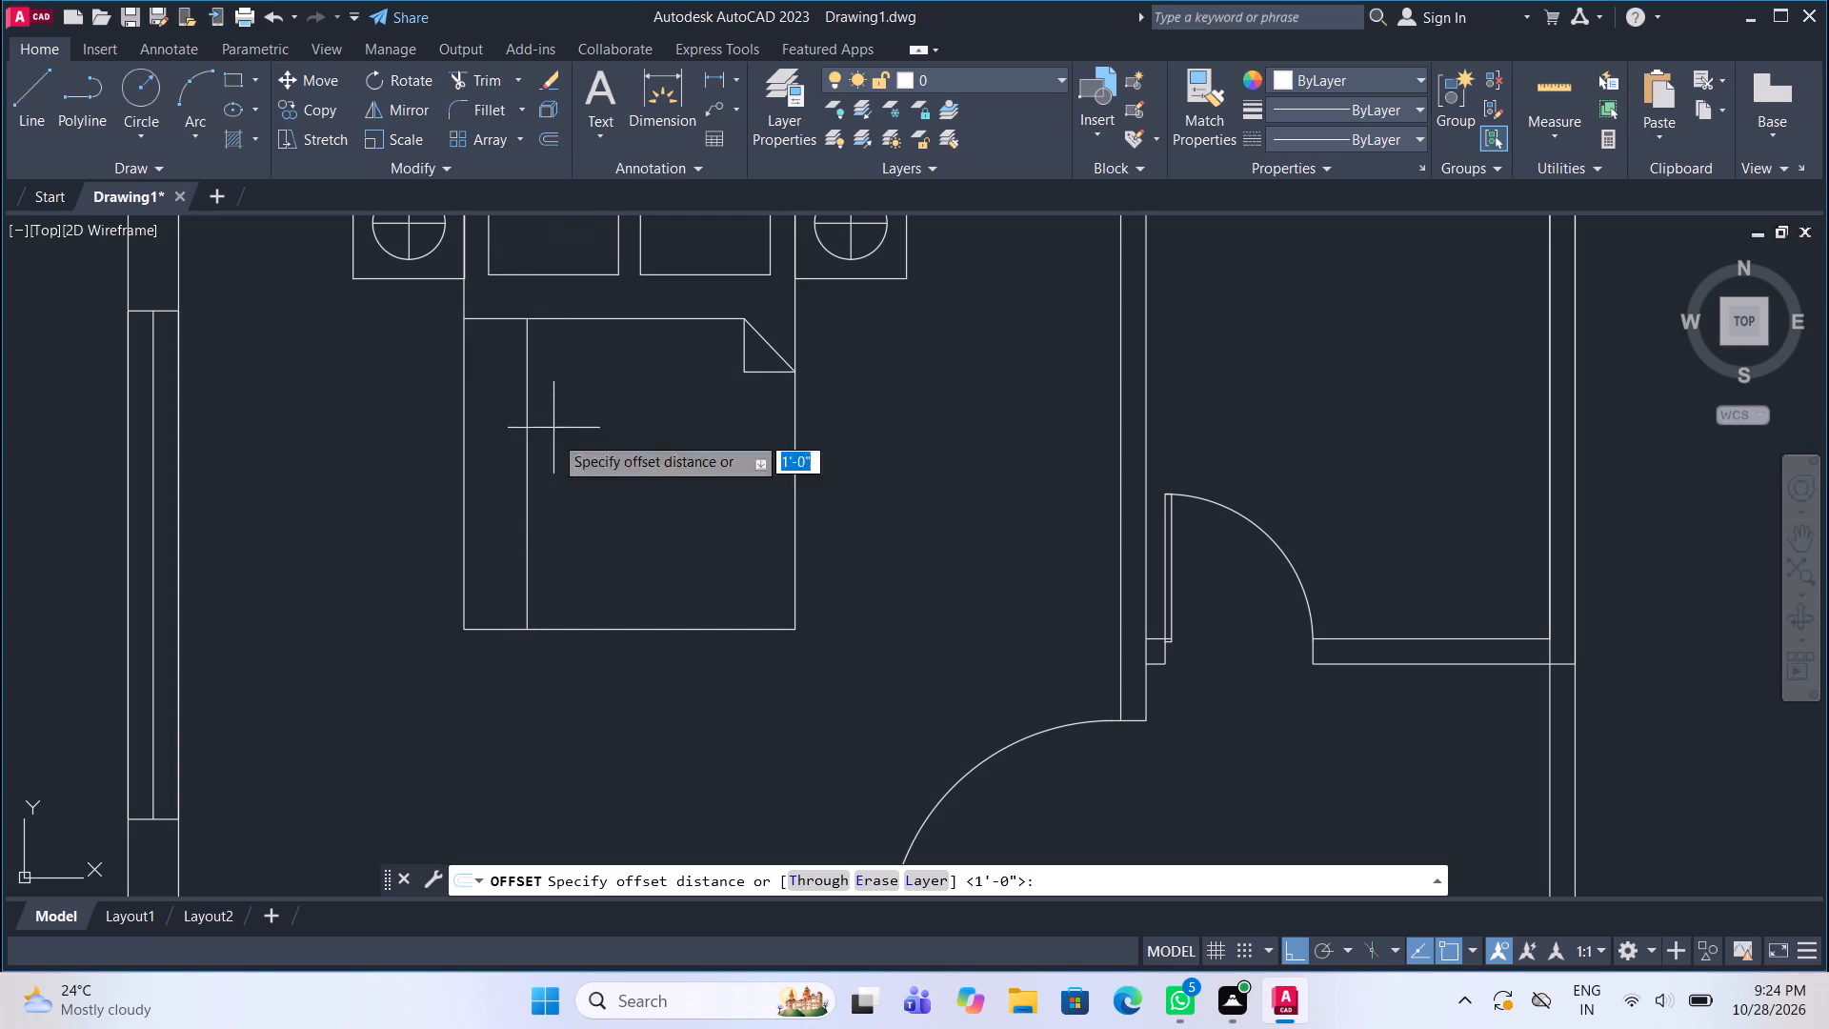
{"action": "left_click", "coordinate": [522, 487]}
{"action": "scroll", "coordinate": [500, 487], "scroll_direction": "up", "scroll_amount": 1}
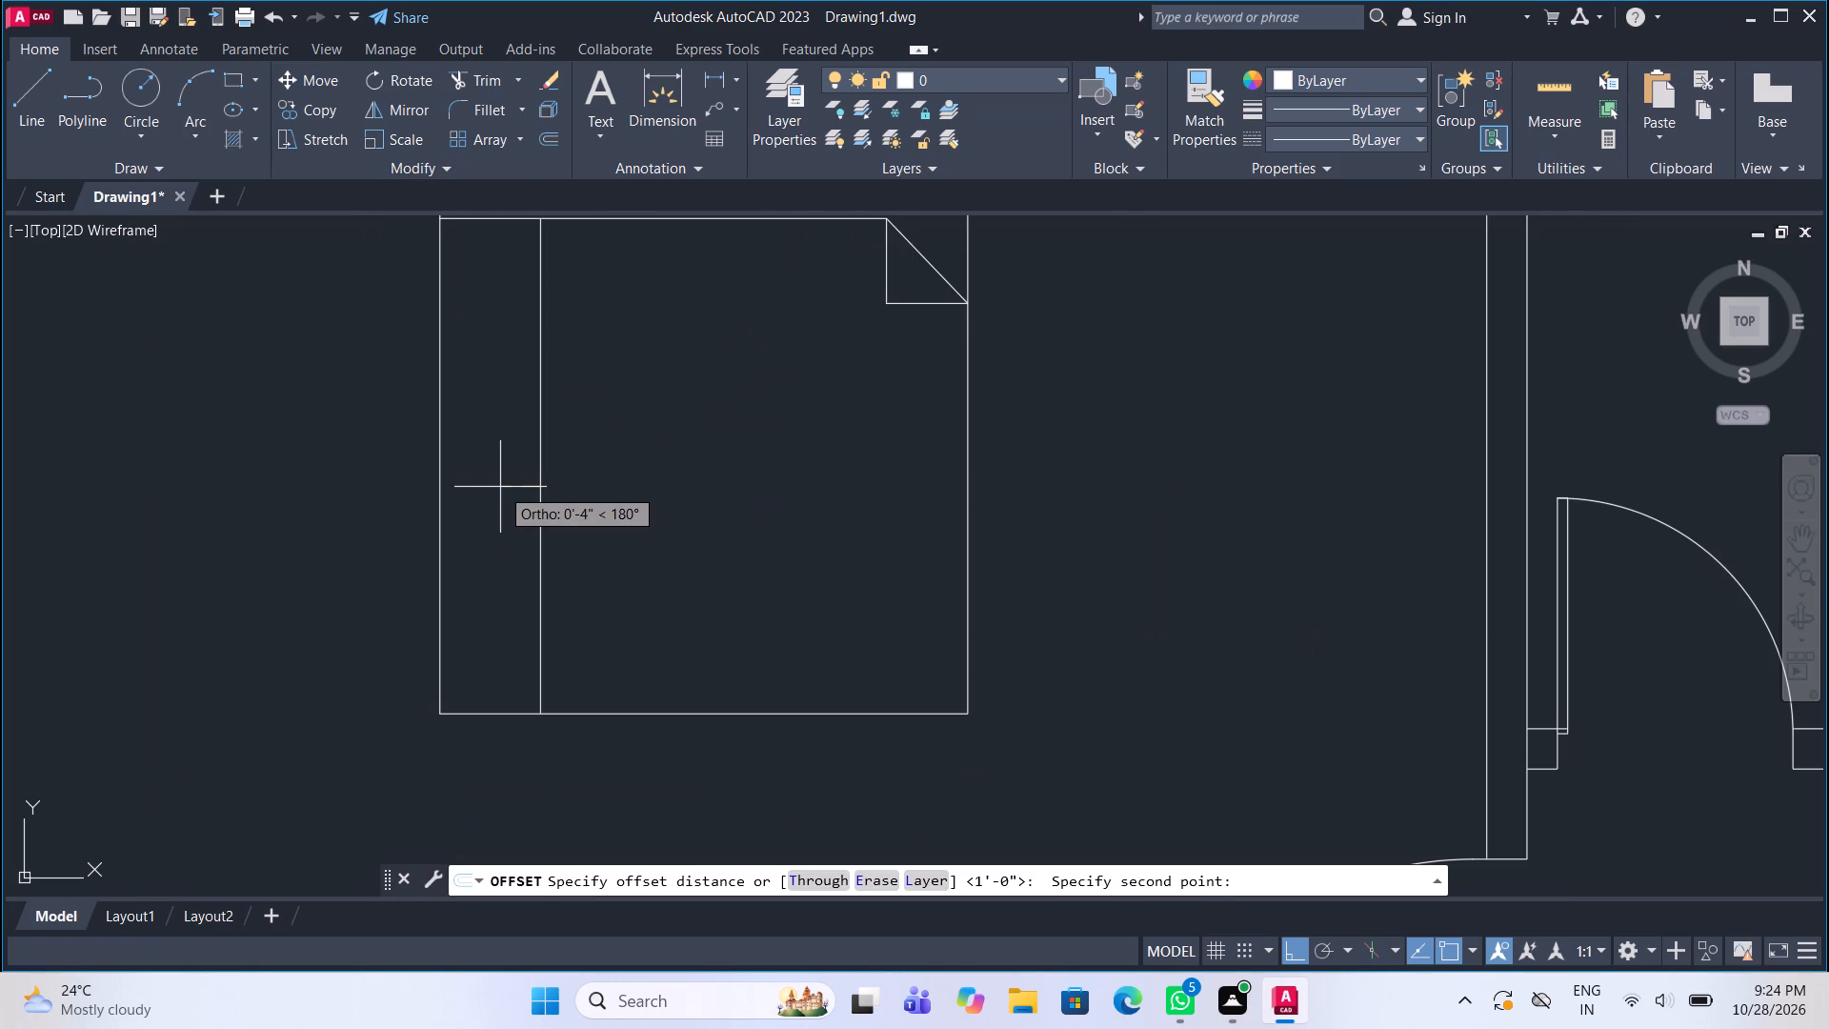
{"action": "type", "text": "2\""}
{"action": "key", "text": "Return"}
{"action": "left_click", "coordinate": [499, 480]}
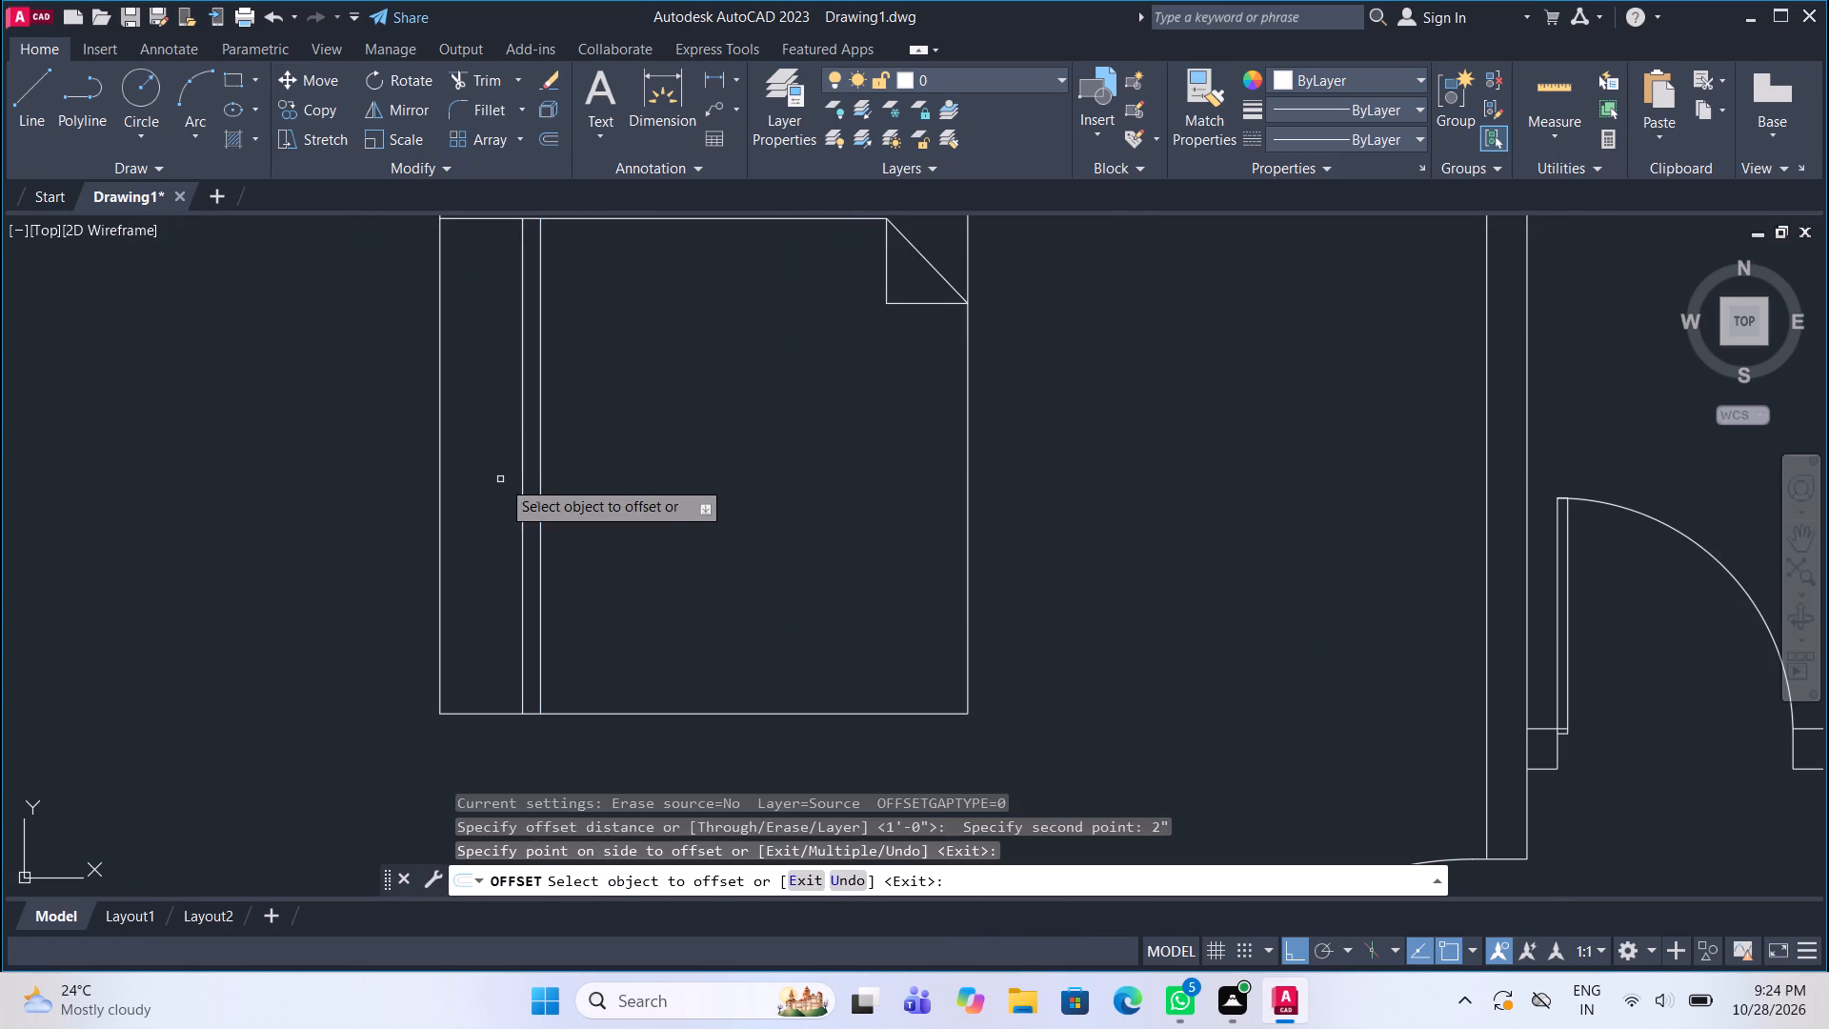
{"action": "scroll", "coordinate": [511, 483], "scroll_direction": "down", "scroll_amount": 1}
{"action": "left_click_drag", "start_coordinate": [529, 478], "coordinate": [547, 482]}
{"action": "left_click", "coordinate": [569, 485]}
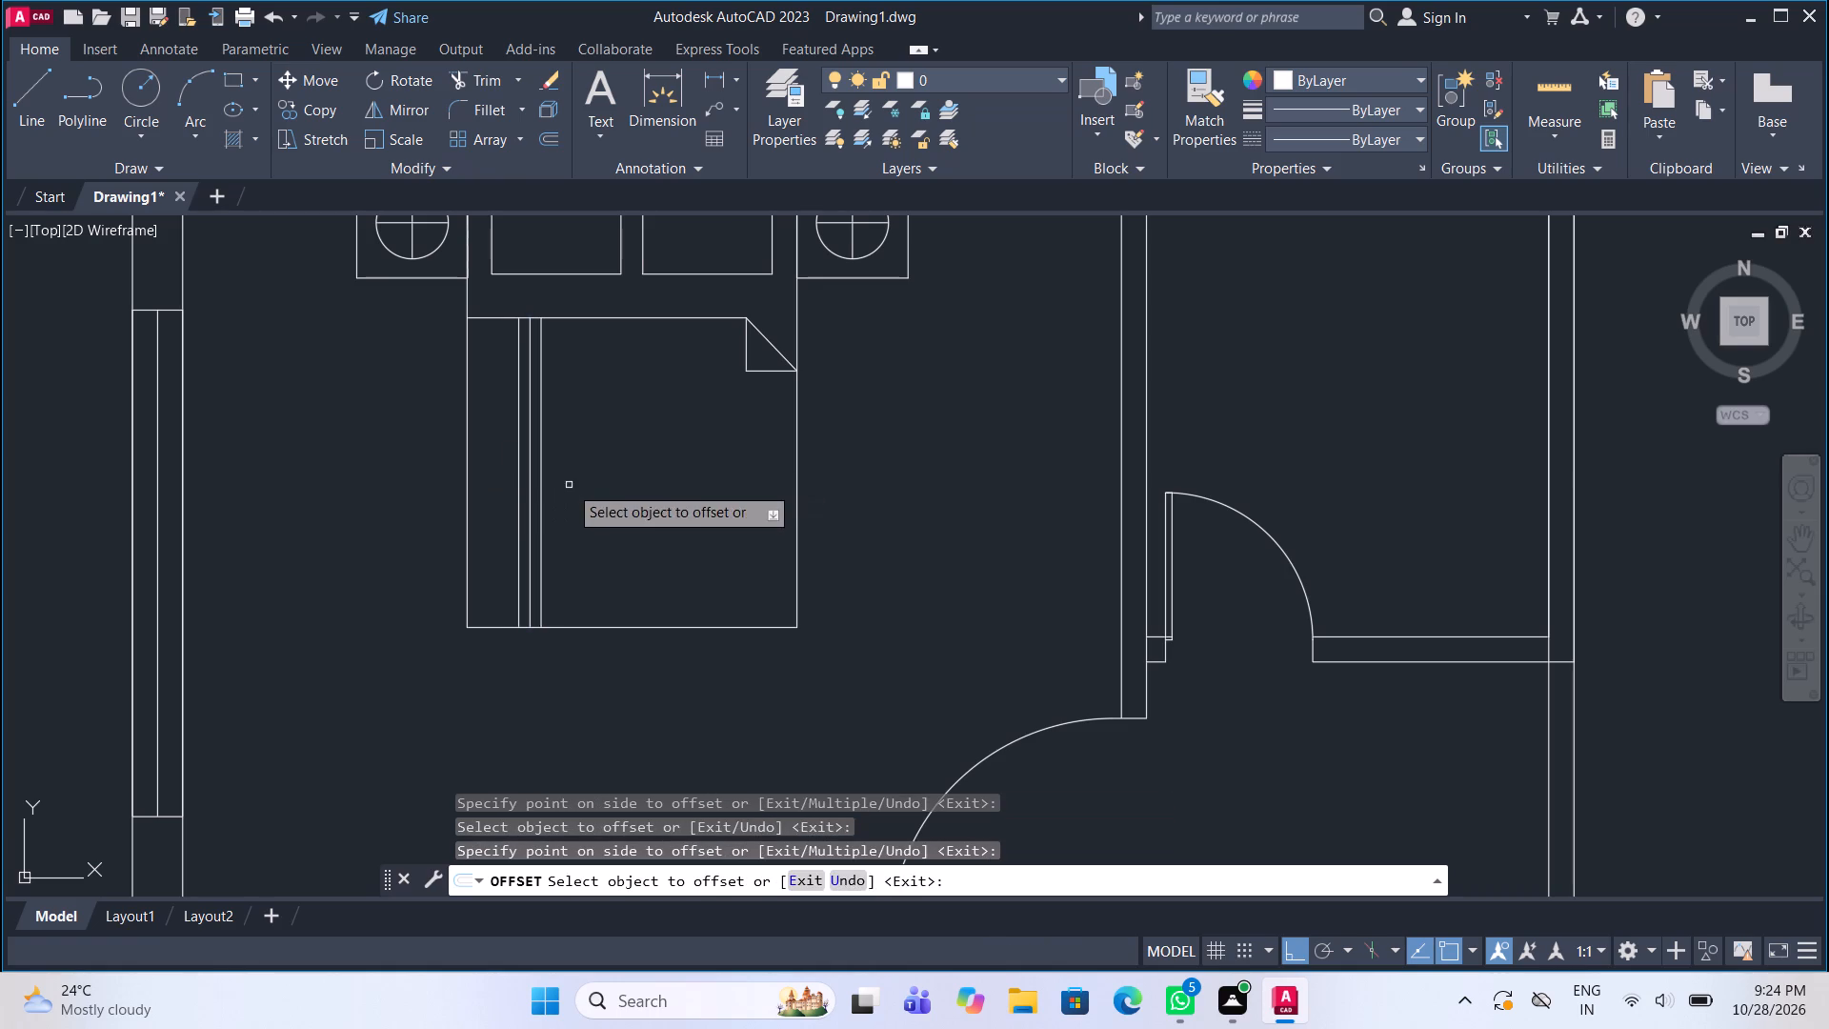
{"action": "key", "text": "Escape"}
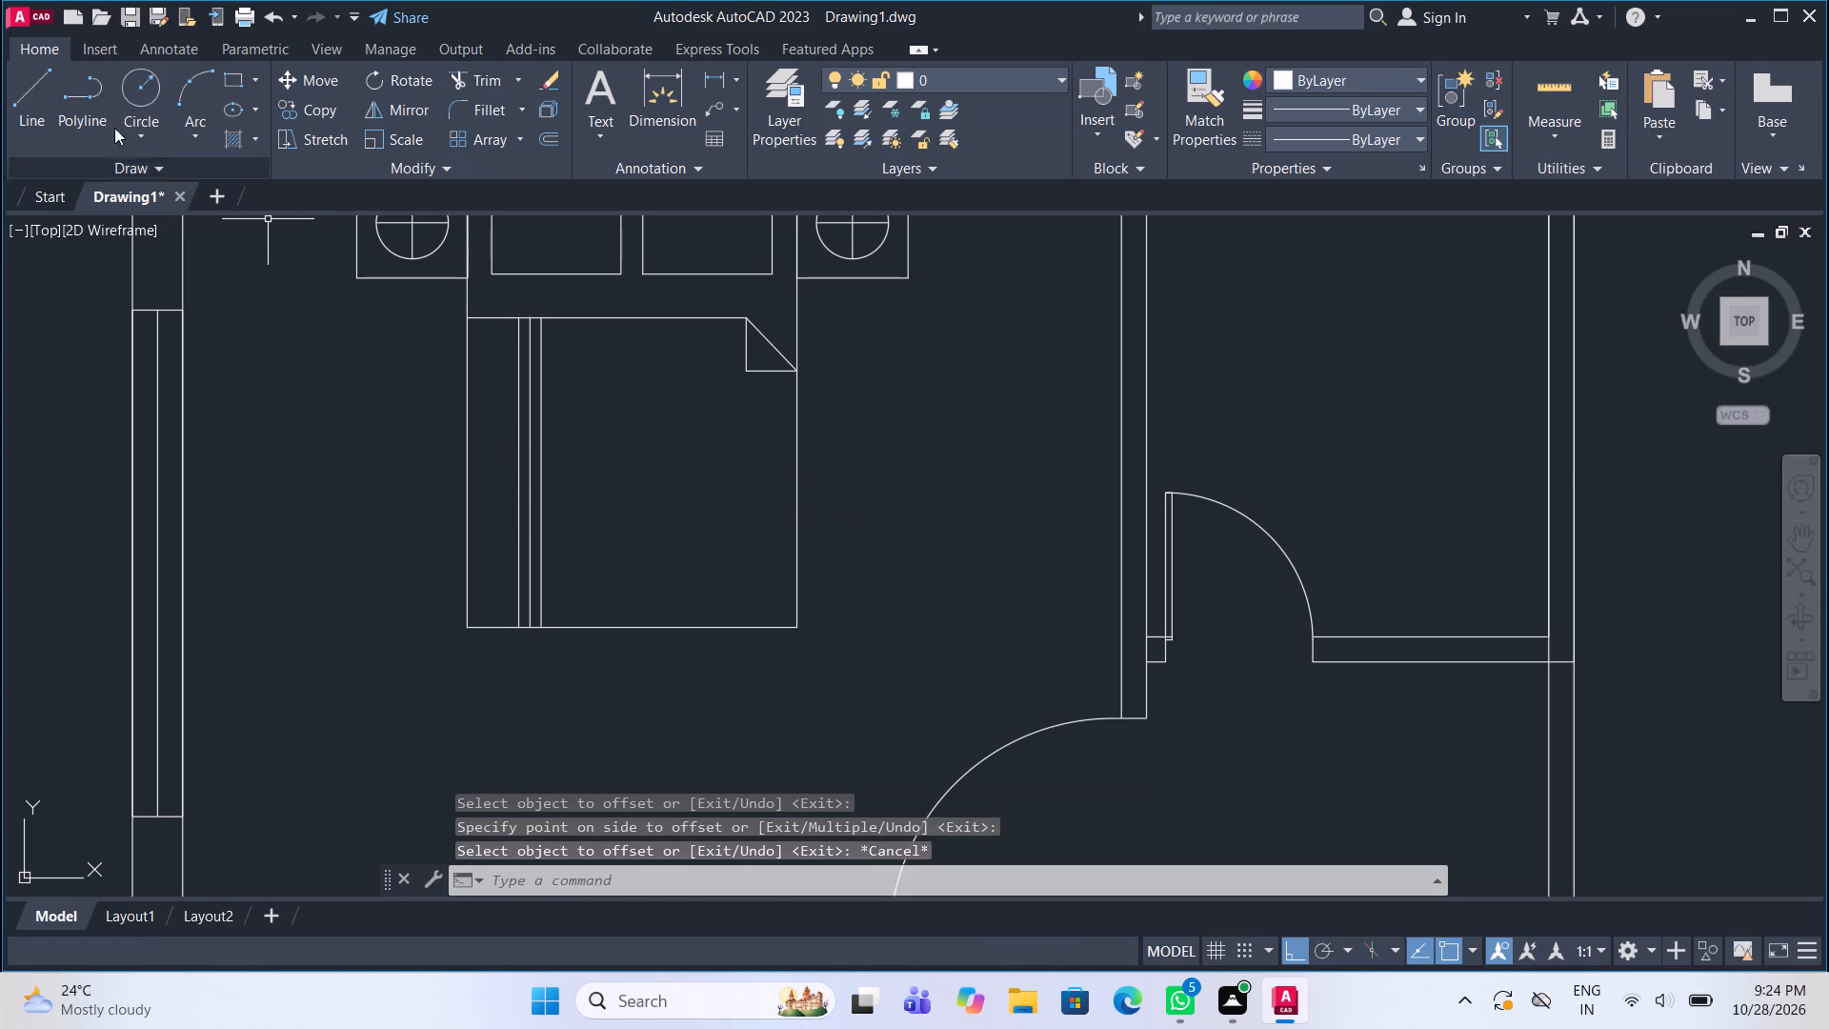
Draw a horizontal line across the full width of the bed near its foot.
{"action": "left_click", "coordinate": [28, 94]}
{"action": "left_click", "coordinate": [470, 566]}
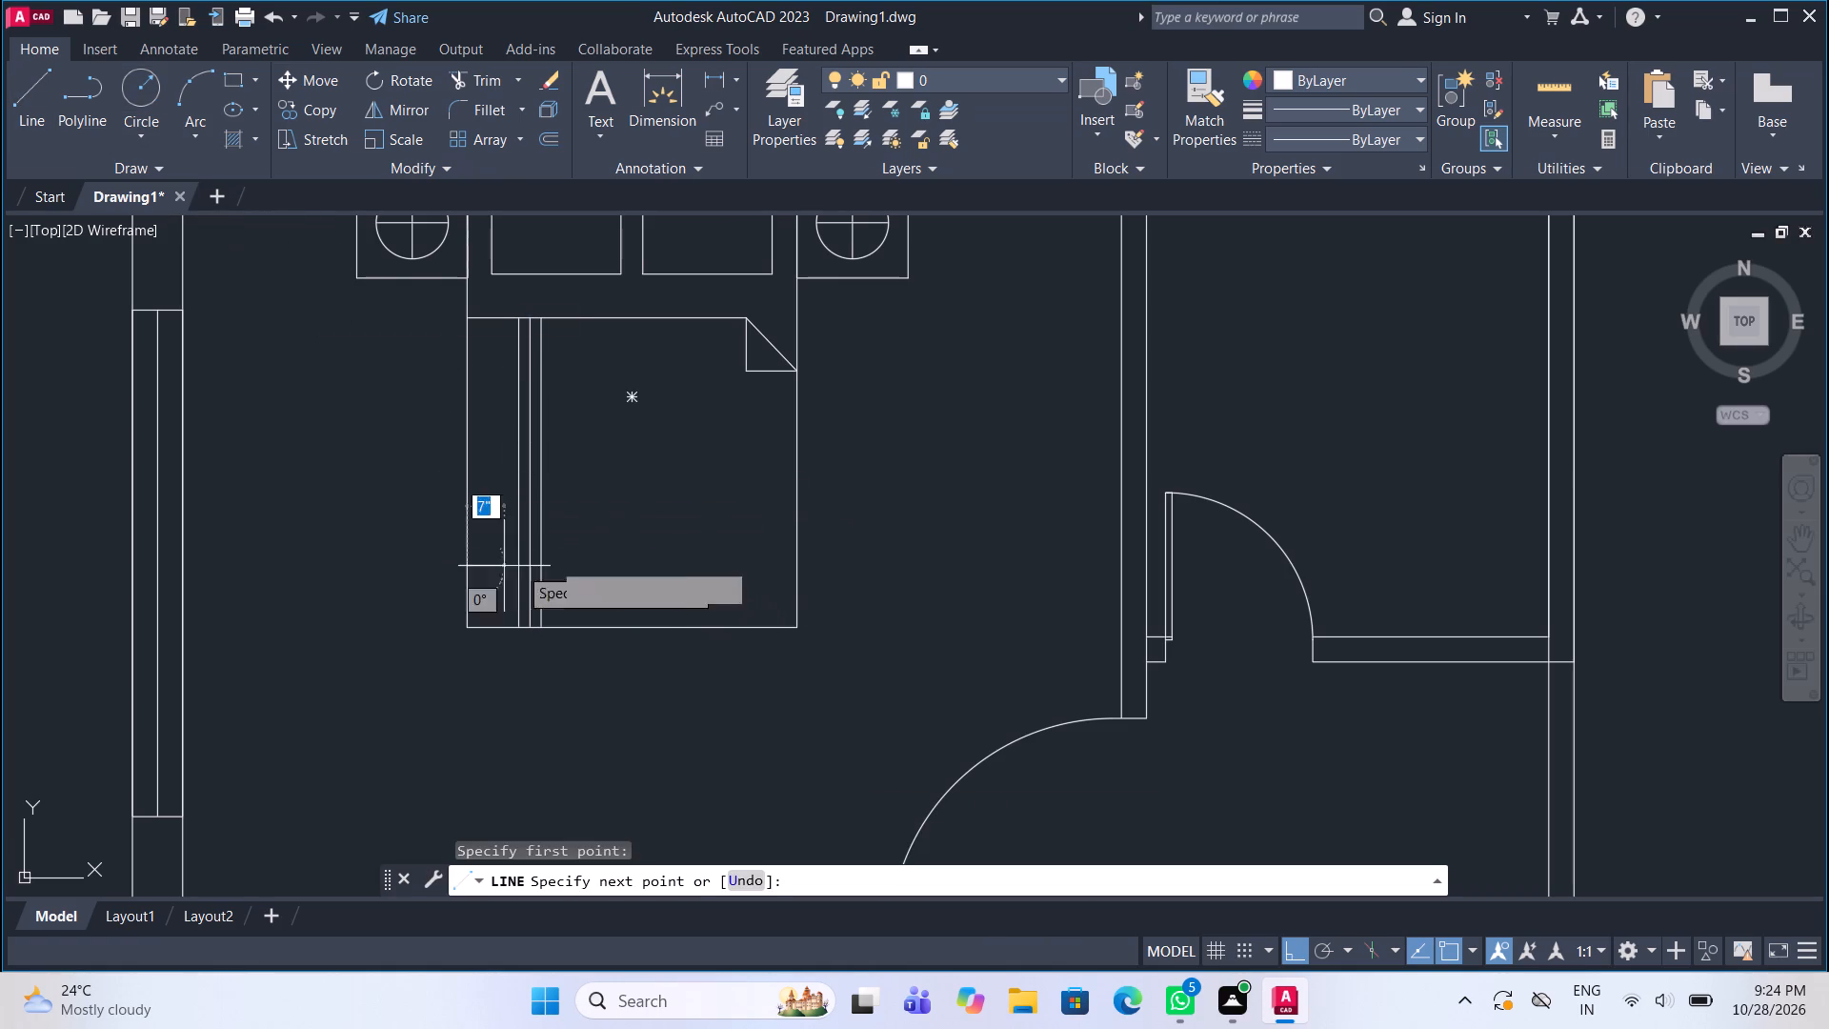
{"action": "left_click", "coordinate": [805, 566]}
{"action": "key", "text": "Escape"}
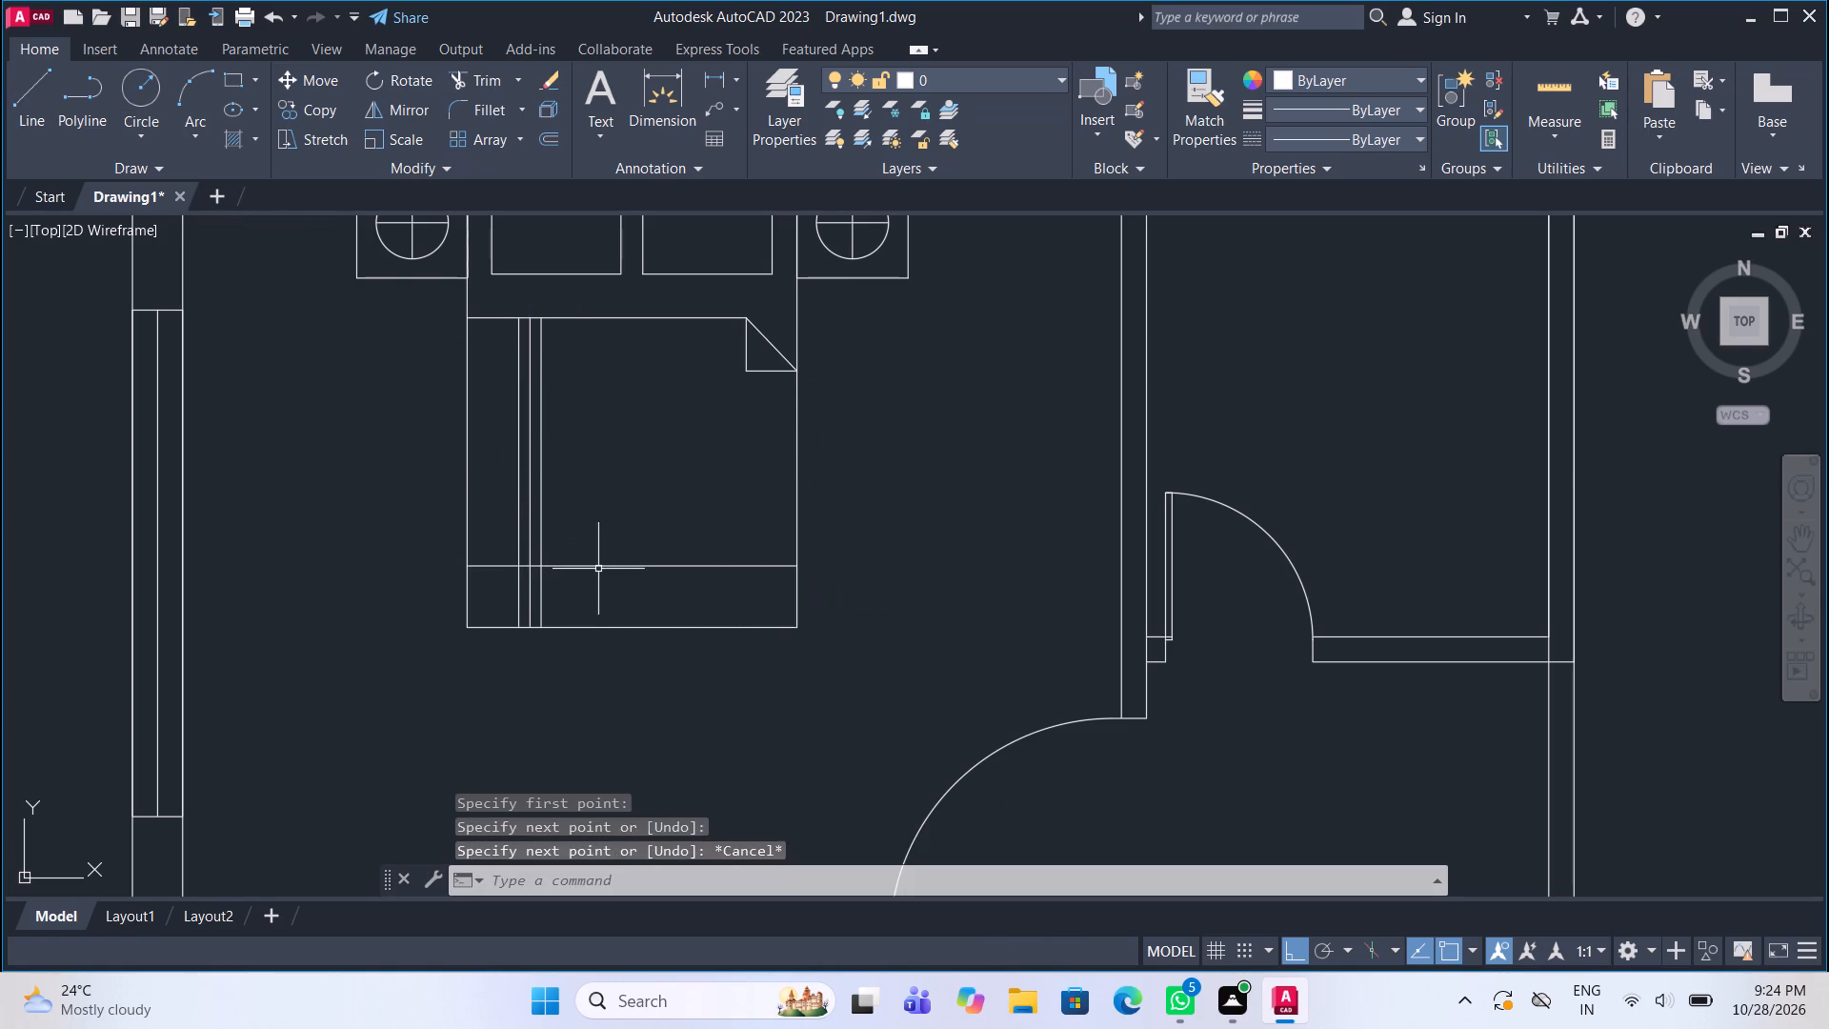
Offset the horizontal cover line 2" above and 2" below to form a matching three-line stripe.
{"action": "left_click", "coordinate": [598, 568]}
{"action": "left_click", "coordinate": [552, 137]}
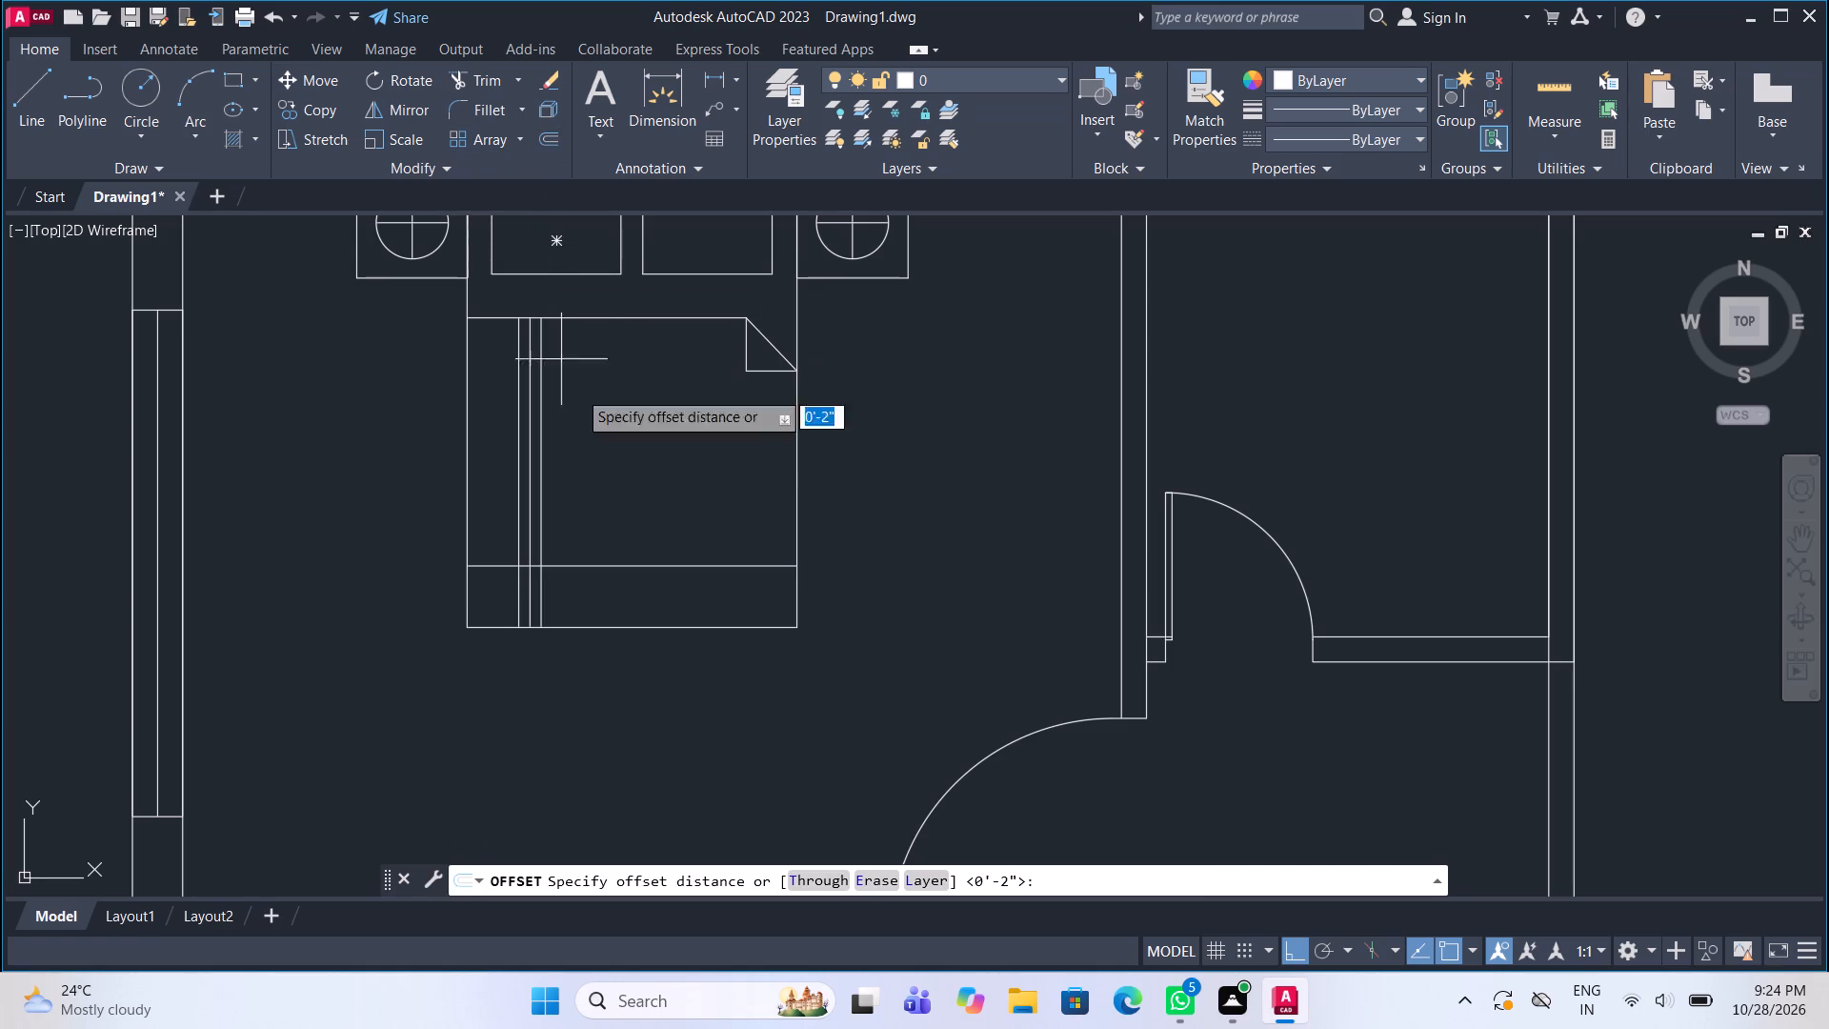
{"action": "left_click", "coordinate": [602, 569]}
{"action": "type", "text": "2\""}
{"action": "key", "text": "Return"}
{"action": "left_click", "coordinate": [606, 468]}
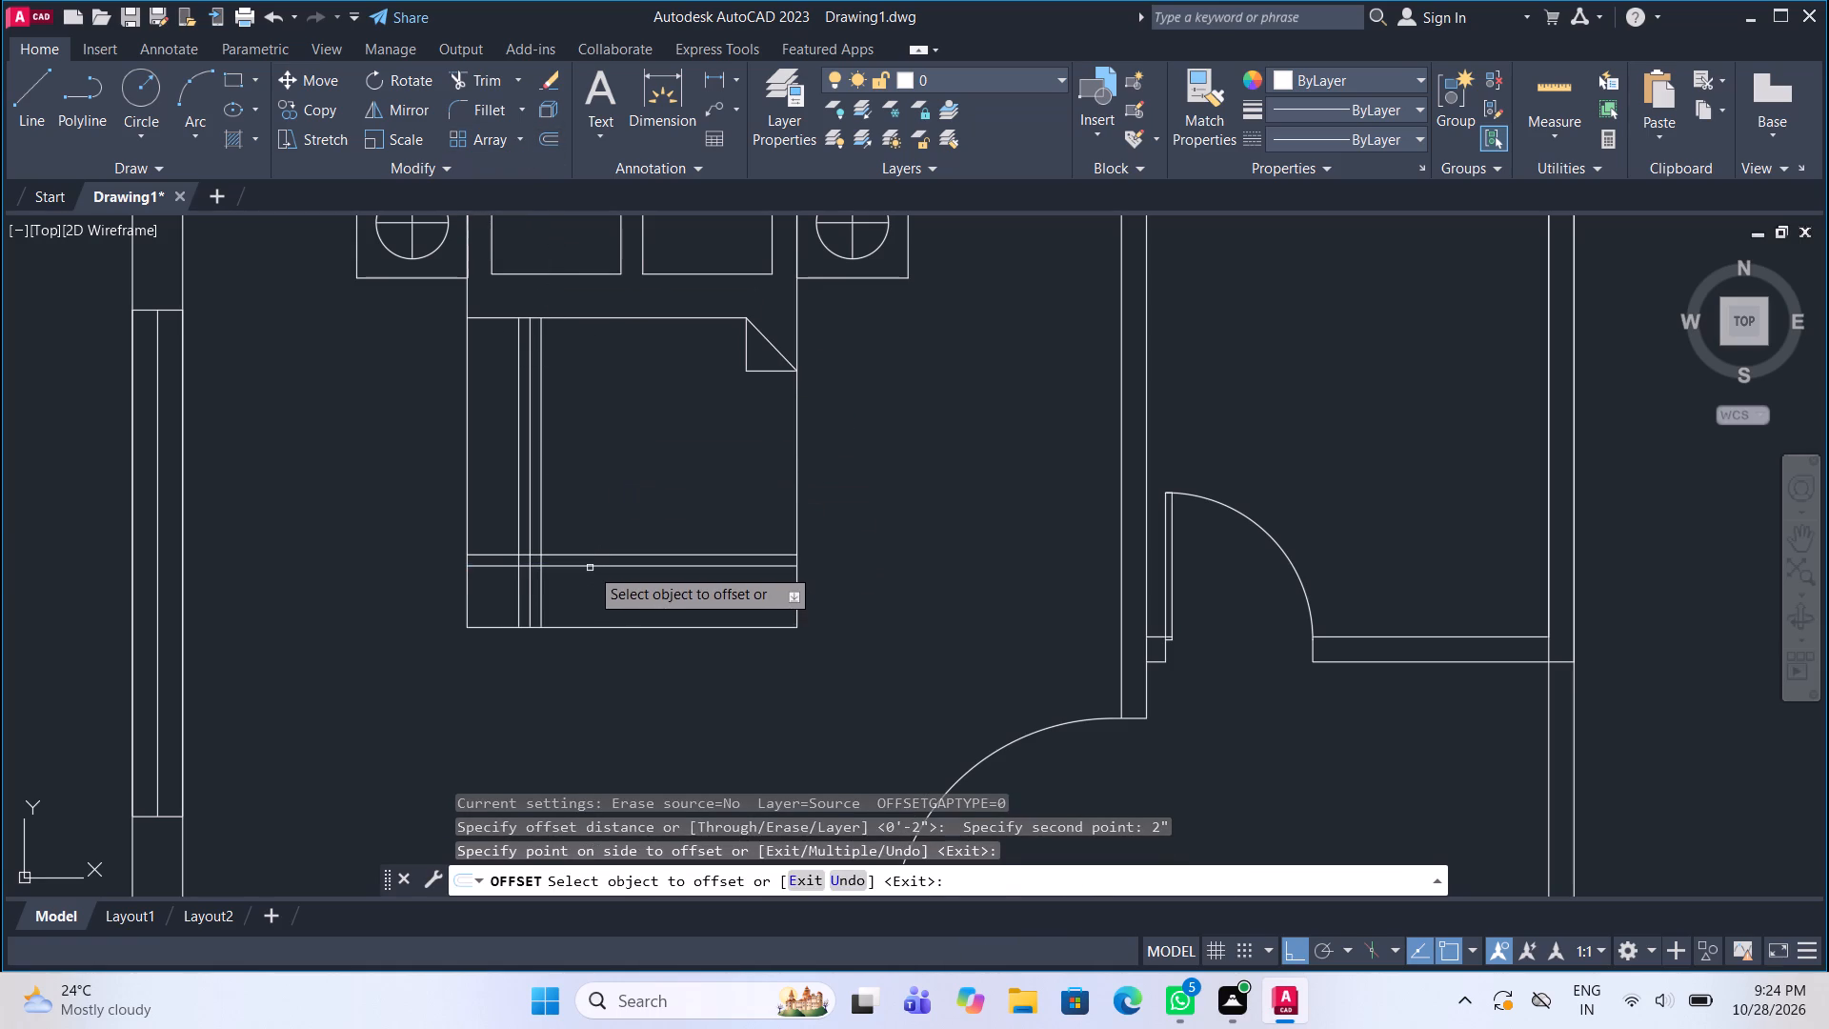
{"action": "left_click", "coordinate": [590, 566]}
{"action": "left_click", "coordinate": [589, 594]}
{"action": "key", "text": "Escape"}
Draw a thin rectangular unit against the bedroom's lower wall, opposite the bed and slightly wider than it.
{"action": "scroll", "coordinate": [570, 609], "scroll_direction": "down", "scroll_amount": 1}
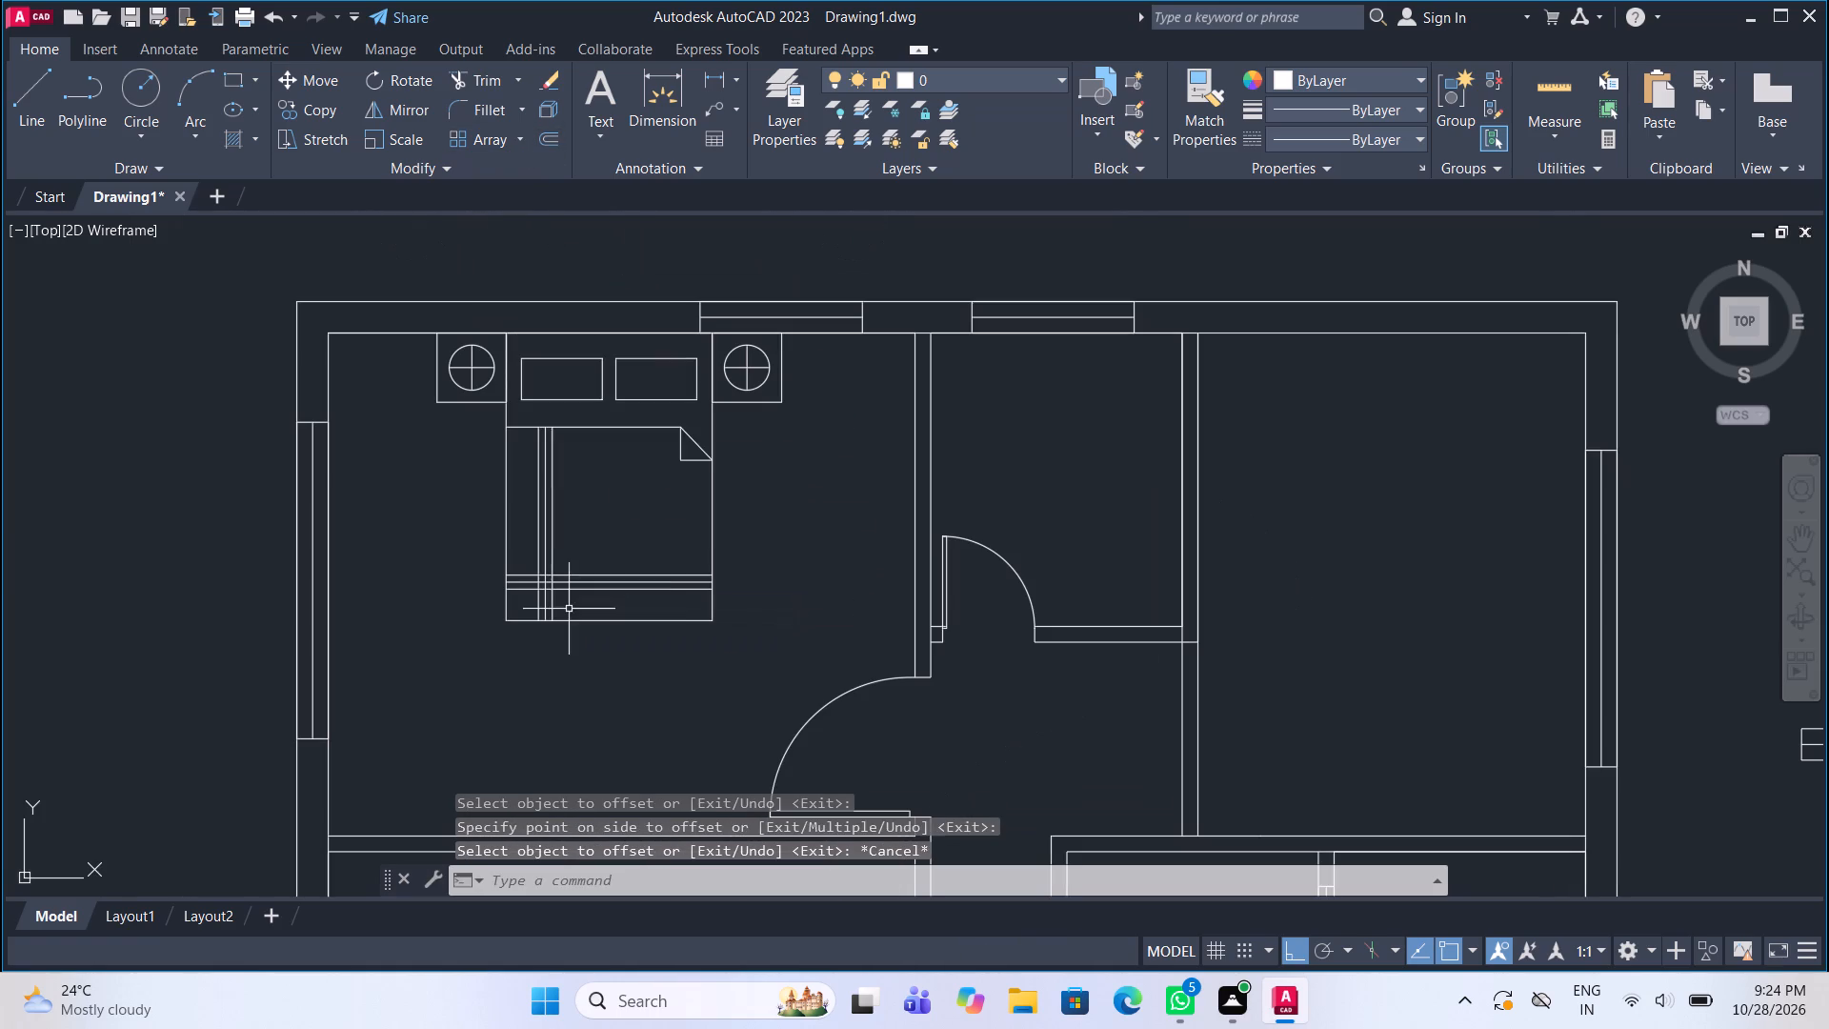
{"action": "middle_click_drag", "start_coordinate": [685, 590], "coordinate": [616, 493]}
{"action": "middle_click_drag", "start_coordinate": [598, 570], "coordinate": [598, 563]}
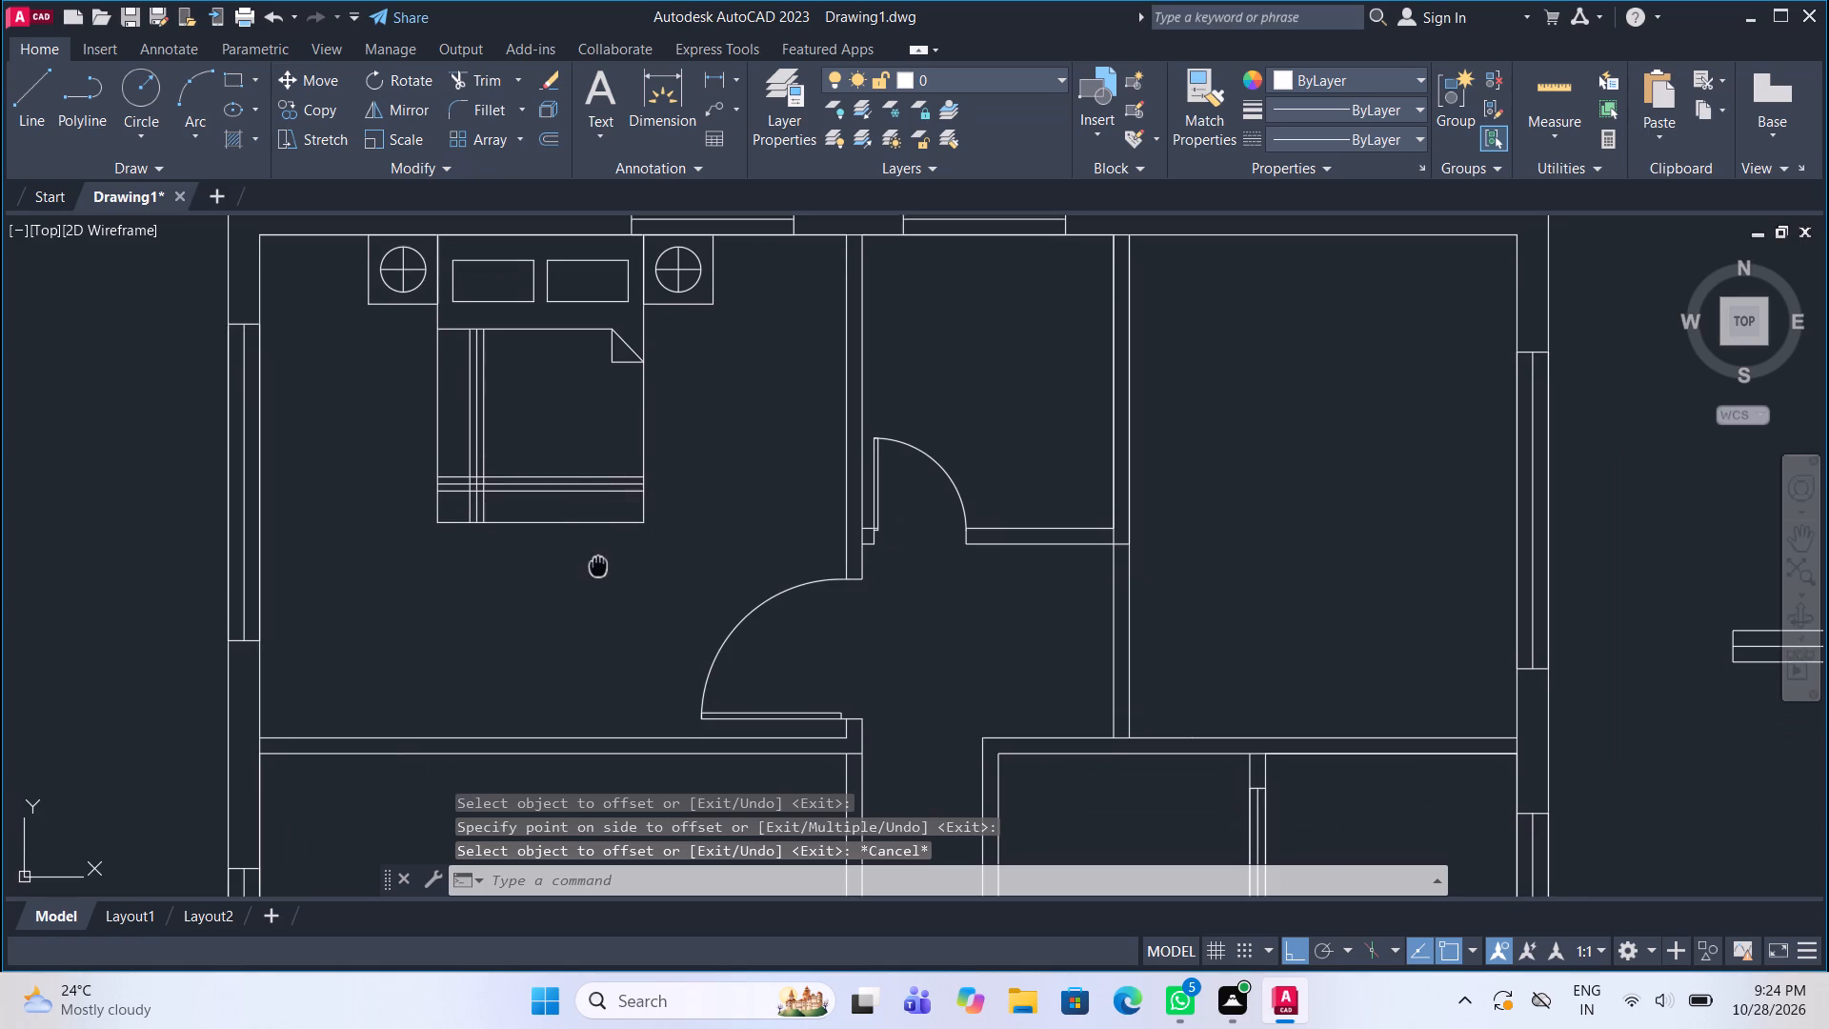
{"action": "middle_click_drag", "start_coordinate": [598, 563], "coordinate": [597, 515]}
{"action": "left_click", "coordinate": [238, 79]}
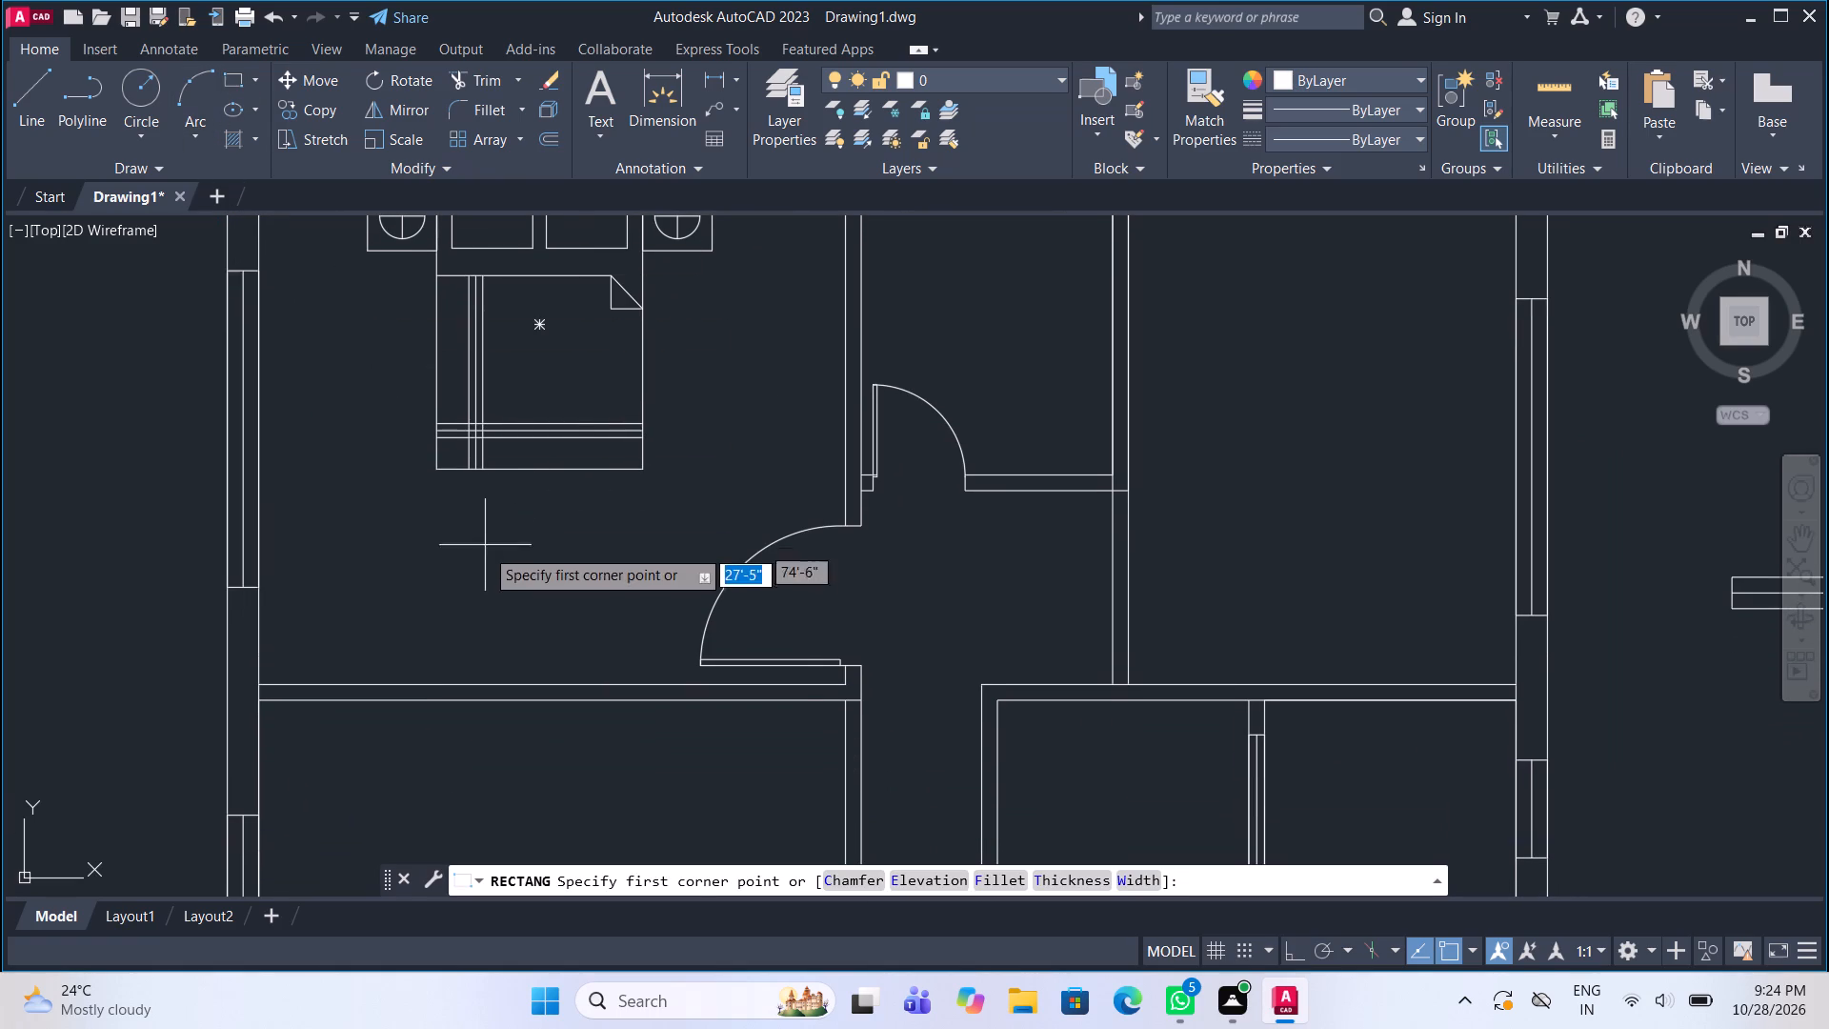
{"action": "left_click", "coordinate": [426, 684]}
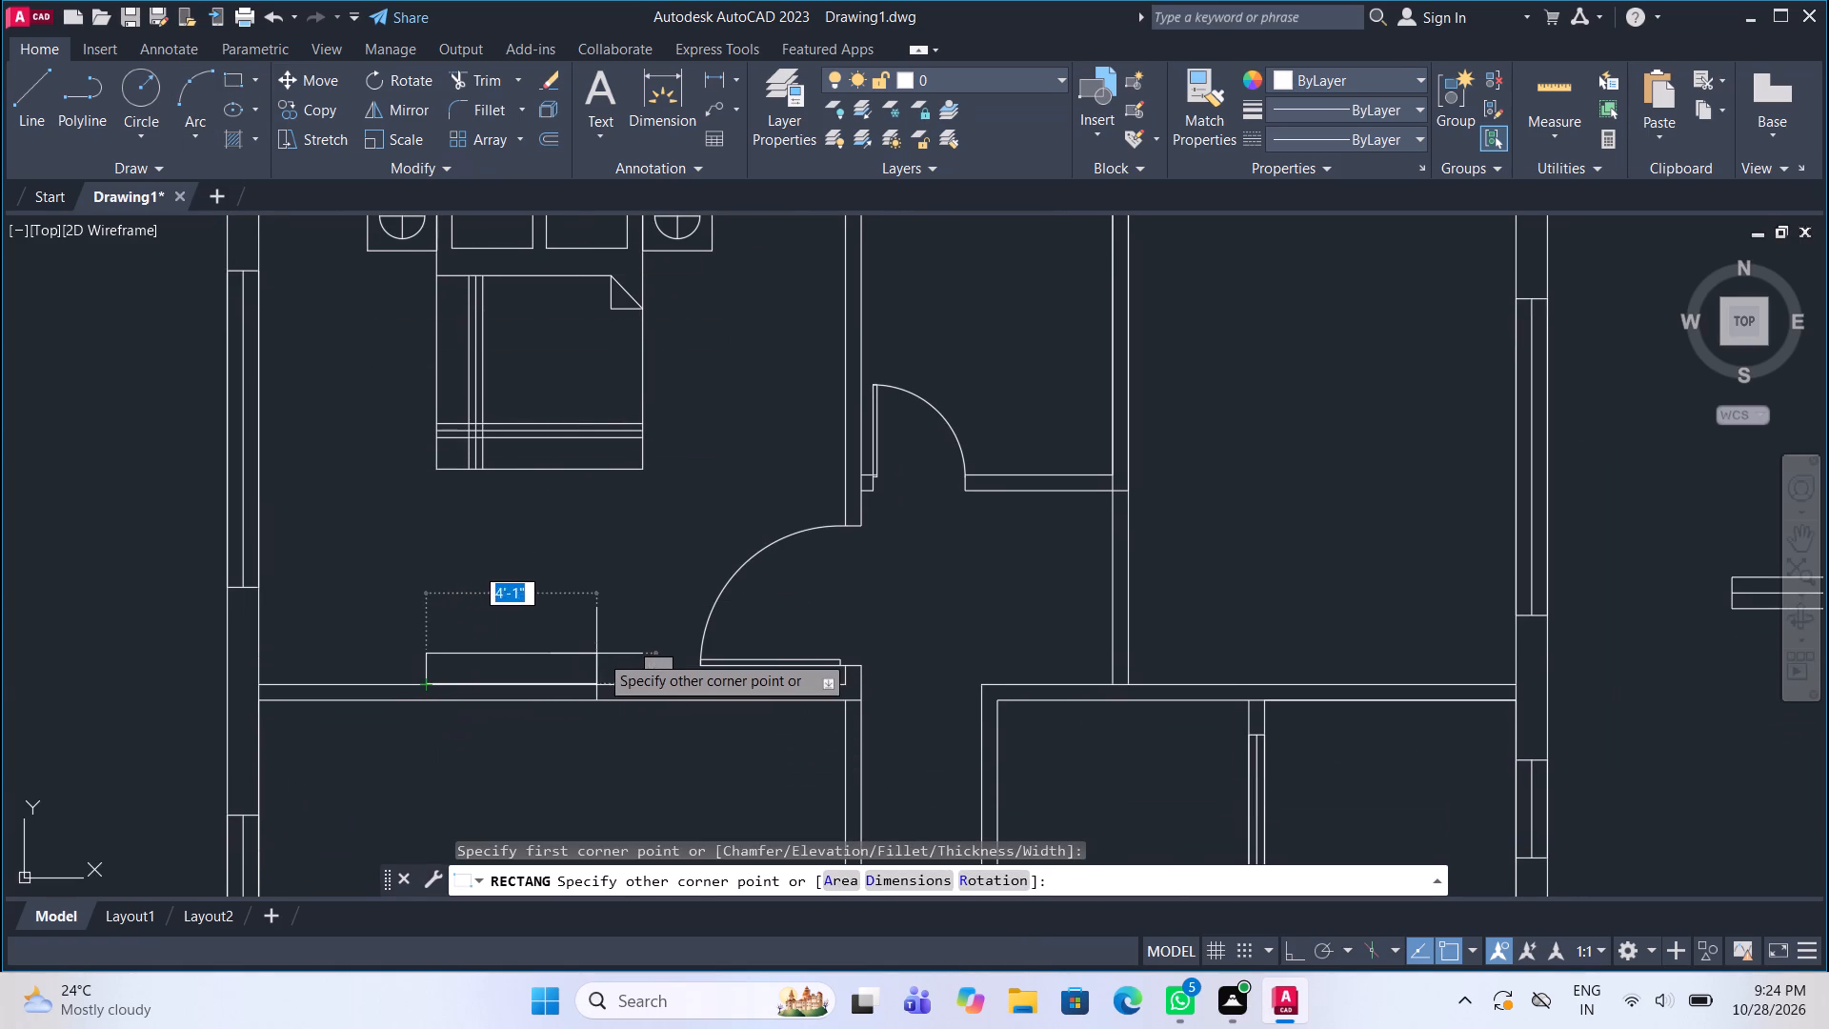
{"action": "left_click", "coordinate": [649, 664]}
Copy the upward-facing toilet block into the toilet beside the bedroom, its tank centred against the short wall next to the door.
{"action": "scroll", "coordinate": [547, 684], "scroll_direction": "up", "scroll_amount": 1}
{"action": "middle_click_drag", "start_coordinate": [545, 680], "coordinate": [542, 659]}
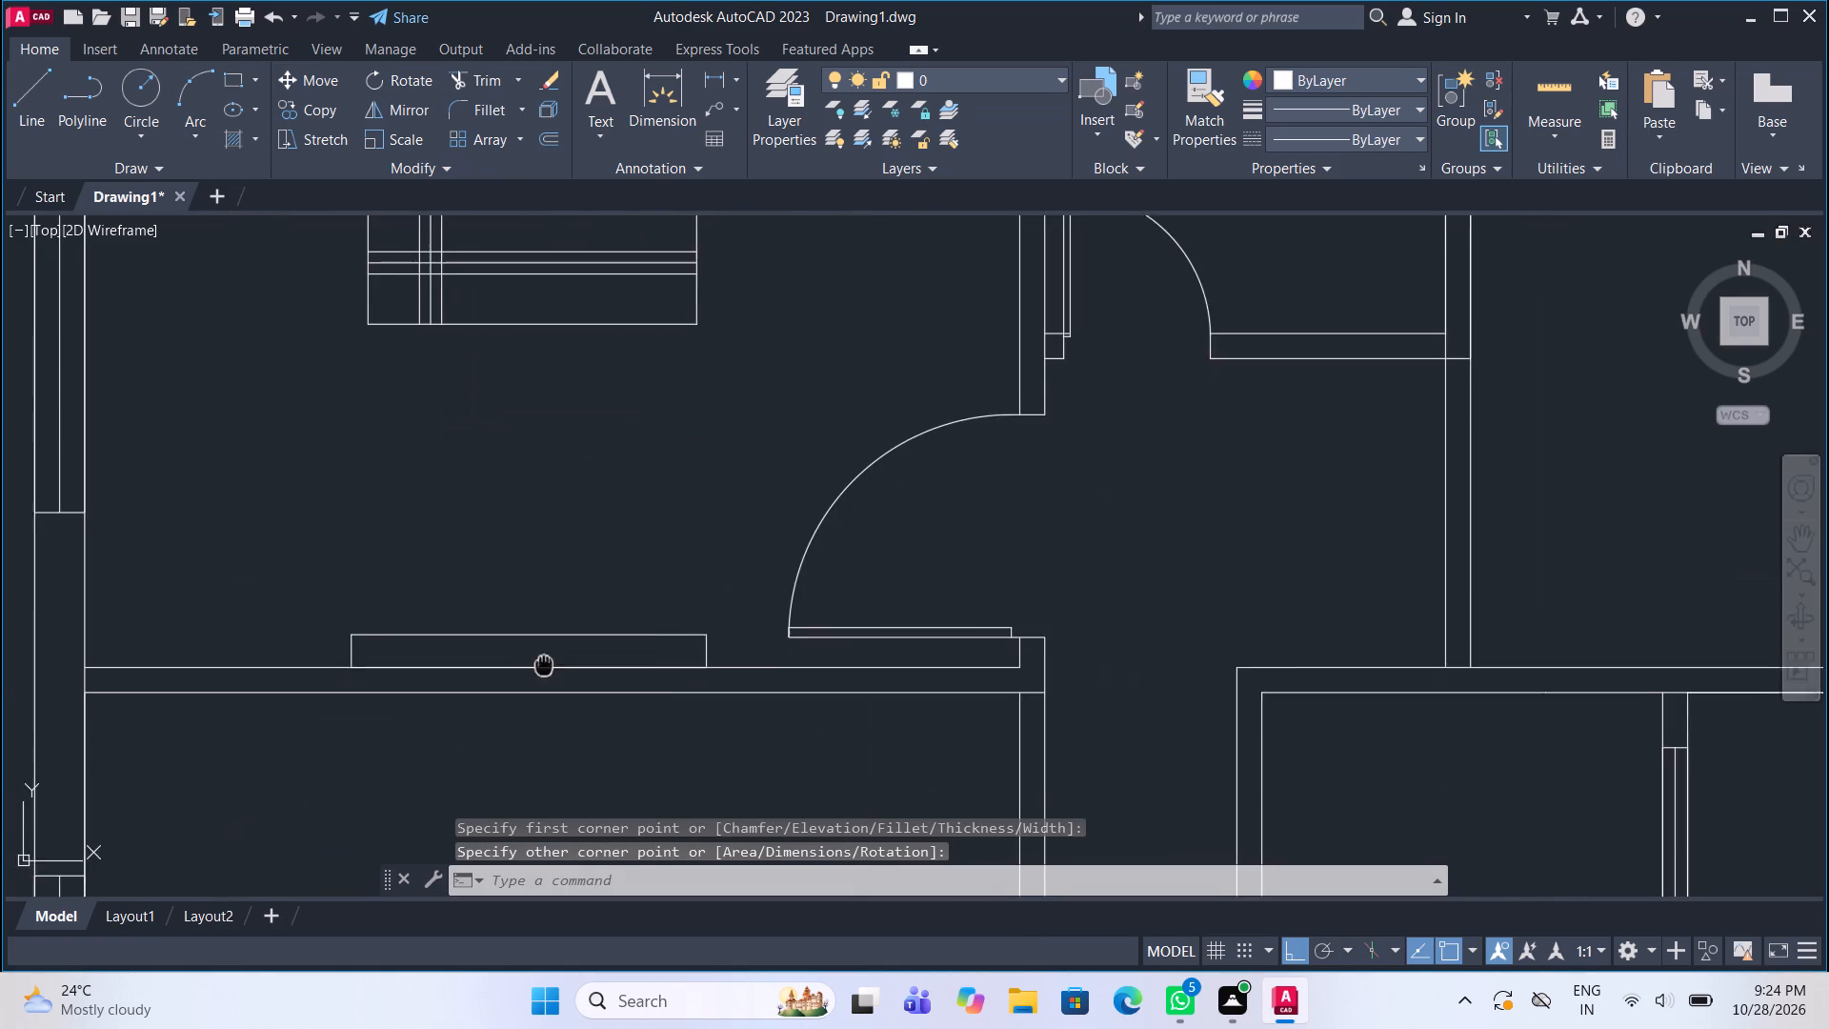
{"action": "middle_click_drag", "start_coordinate": [542, 659], "coordinate": [537, 641]}
{"action": "scroll", "coordinate": [474, 614], "scroll_direction": "down", "scroll_amount": 3}
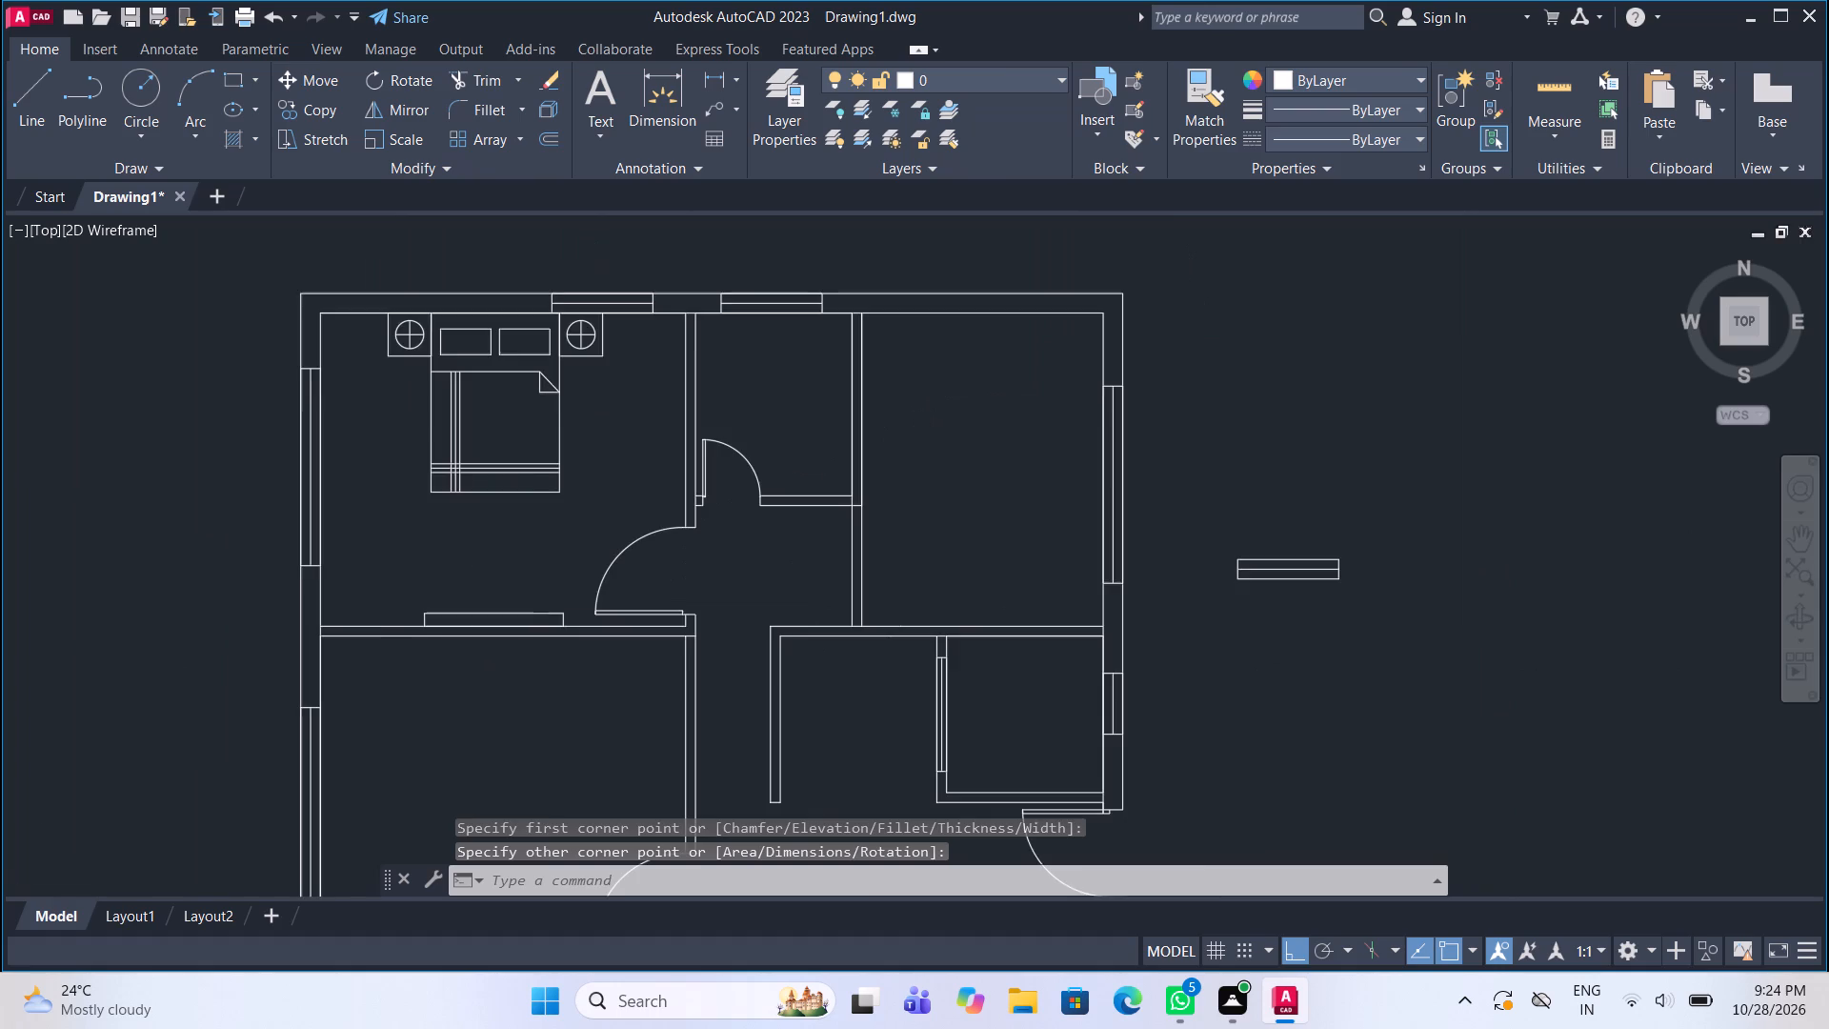
{"action": "middle_click_drag", "start_coordinate": [1073, 520], "coordinate": [911, 492]}
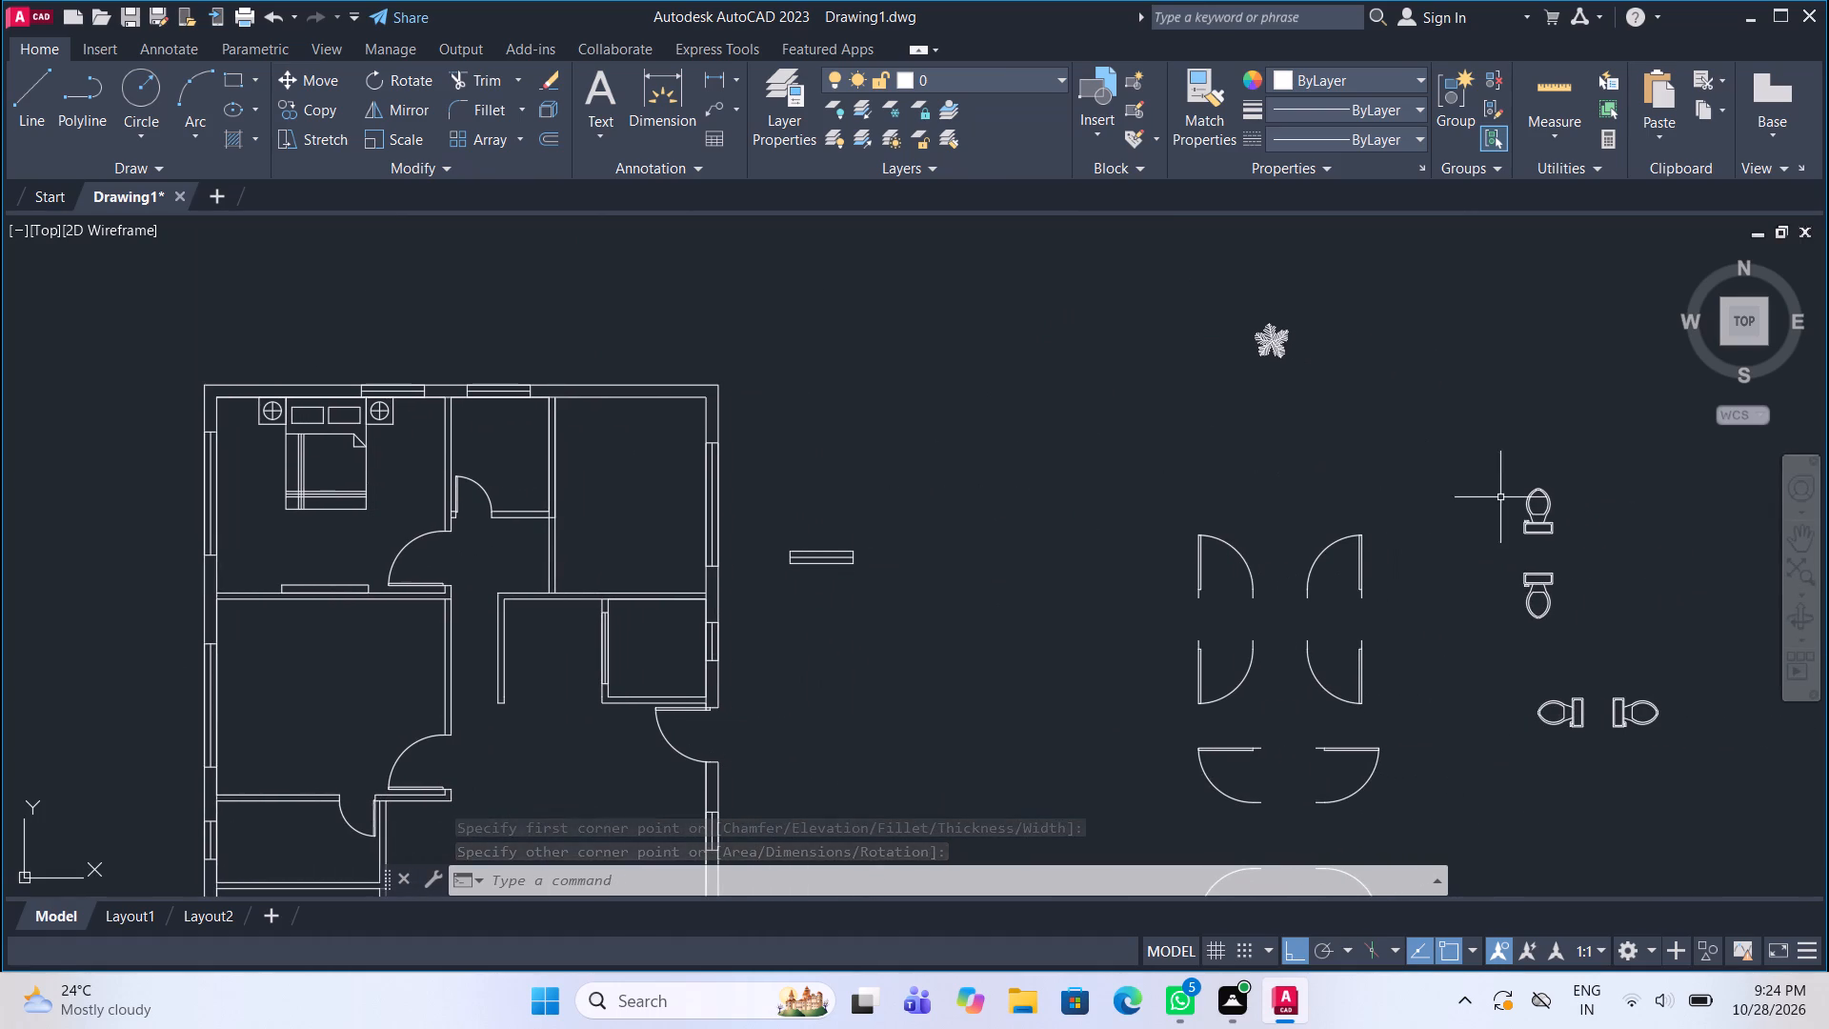
{"action": "left_click", "coordinate": [1558, 513]}
{"action": "left_click", "coordinate": [1523, 490]}
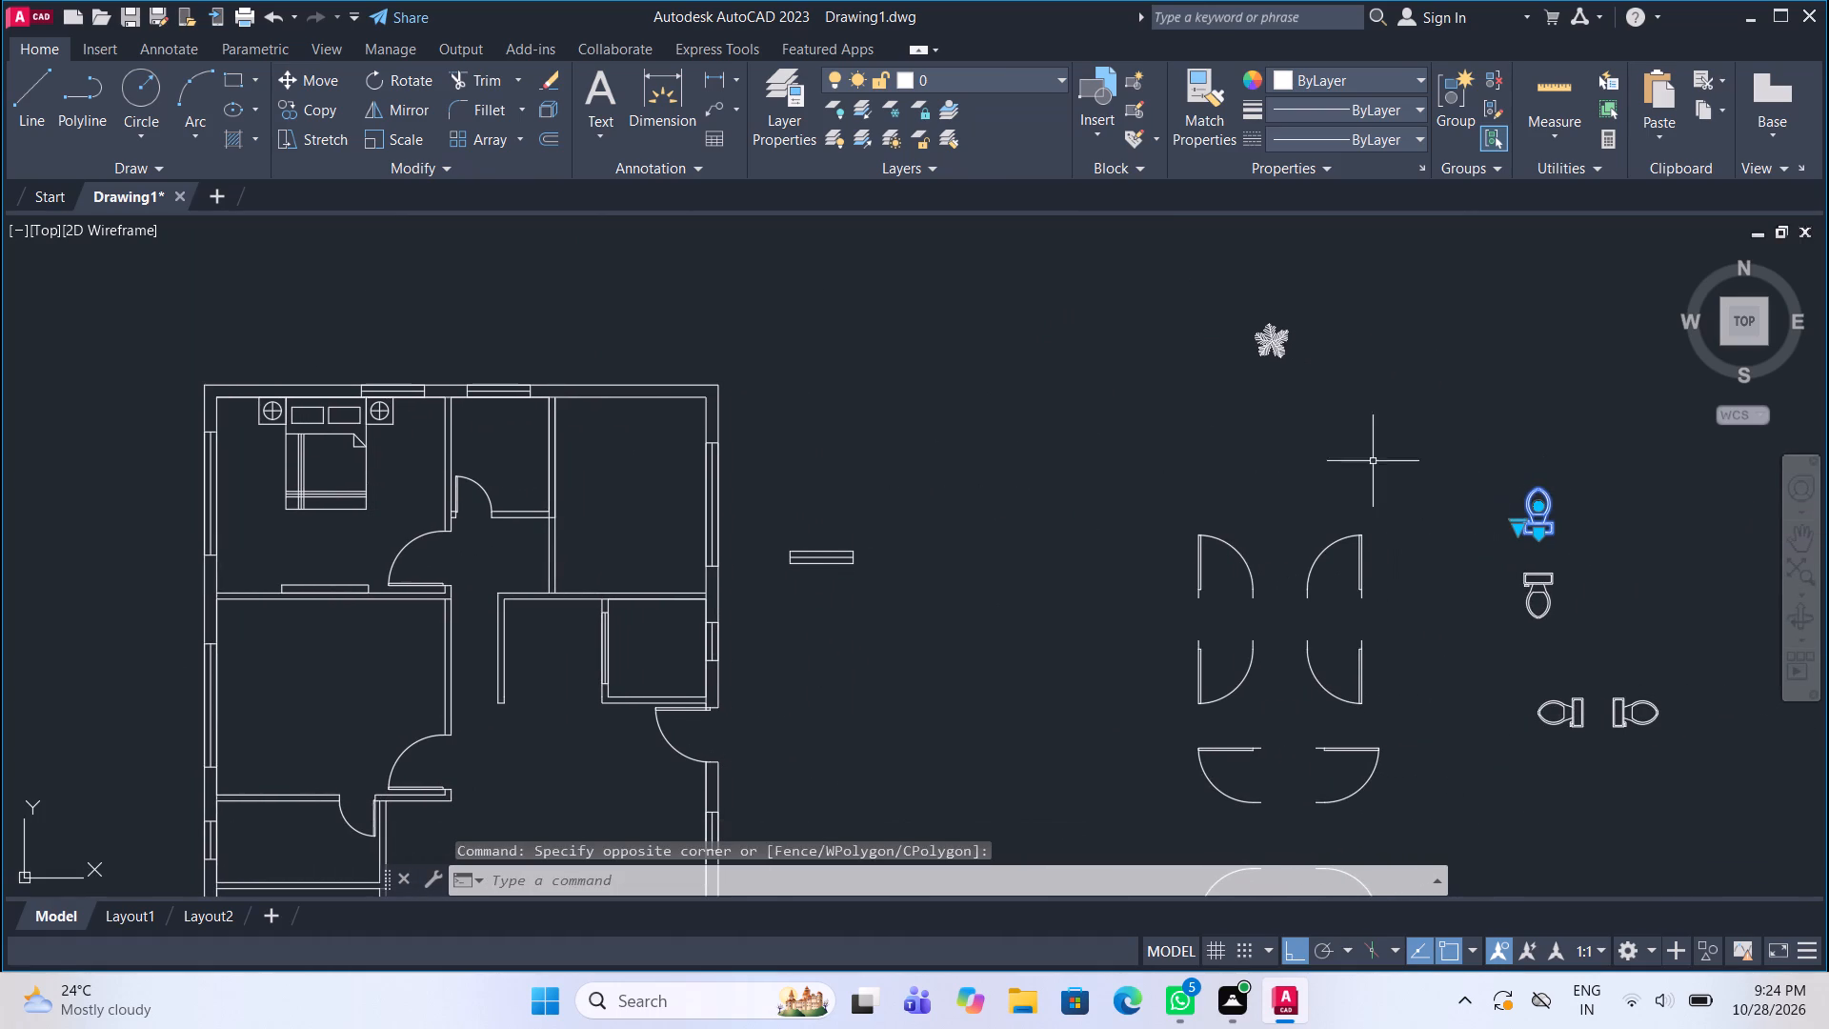
{"action": "left_click", "coordinate": [308, 106]}
{"action": "scroll", "coordinate": [1602, 555], "scroll_direction": "up", "scroll_amount": 4}
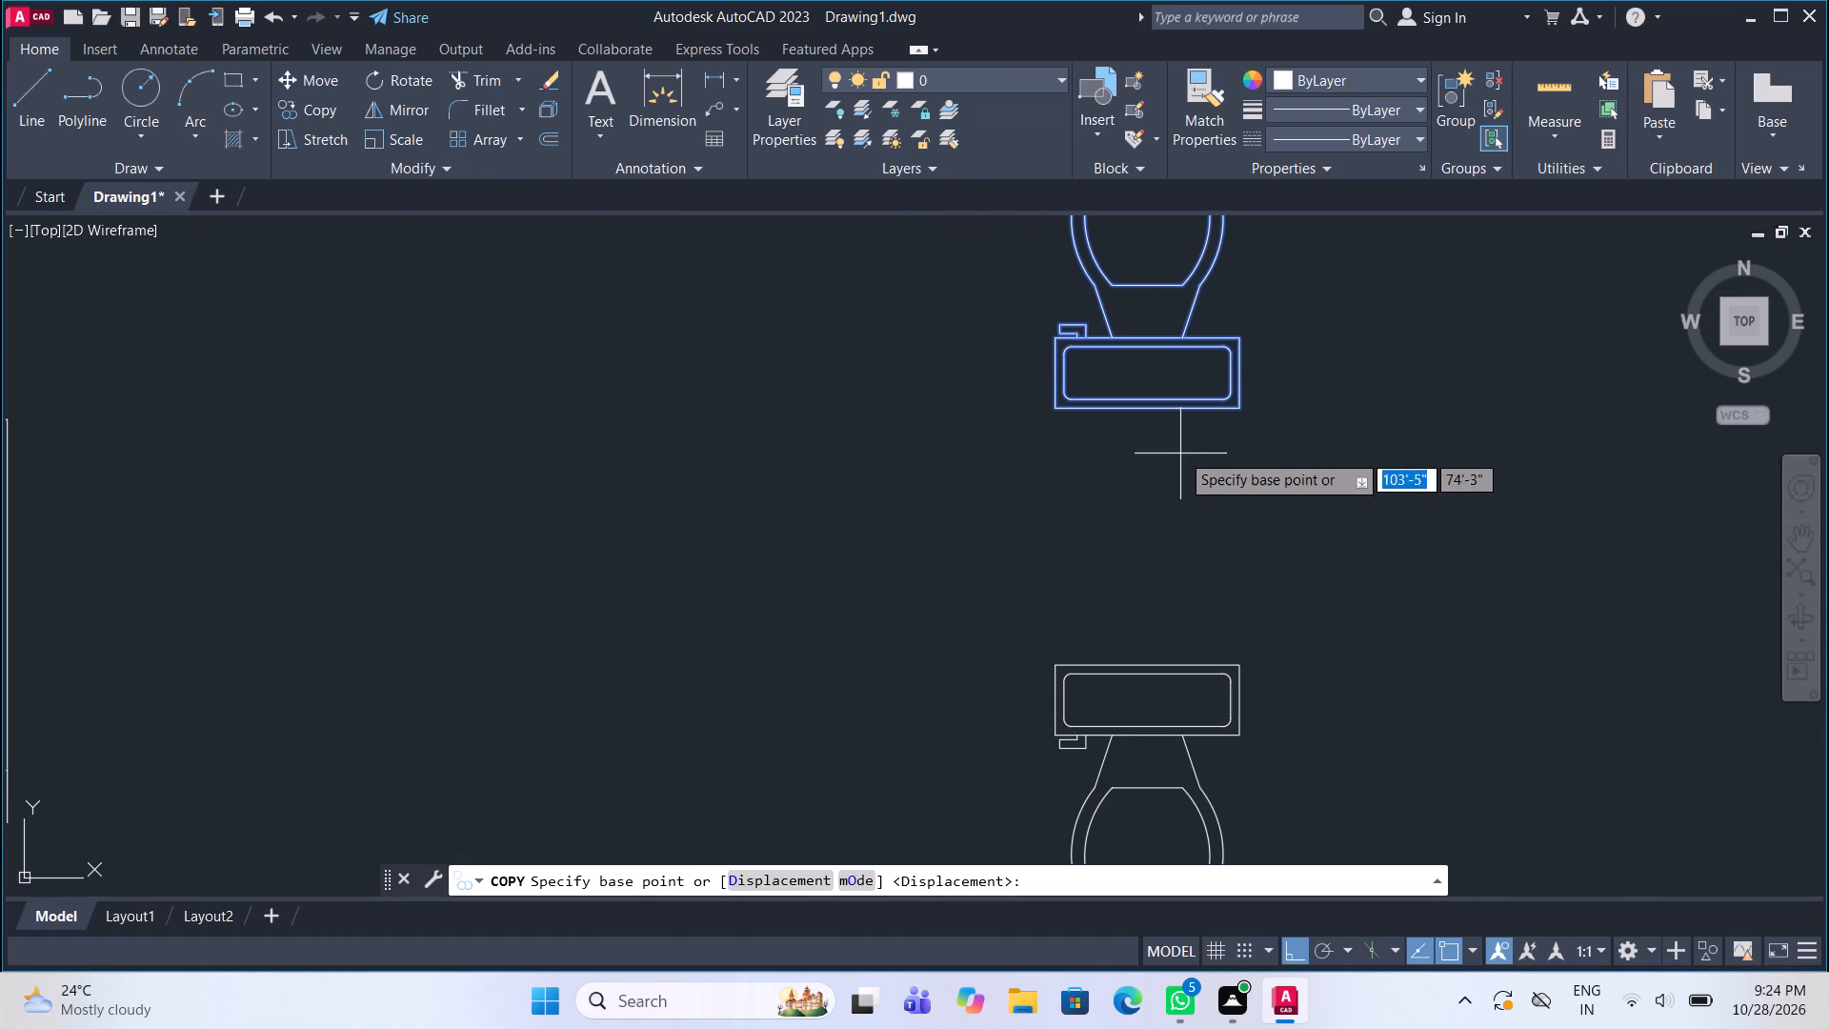
{"action": "left_click_drag", "start_coordinate": [1145, 413], "coordinate": [1145, 424]}
{"action": "scroll", "coordinate": [1307, 534], "scroll_direction": "down", "scroll_amount": 4}
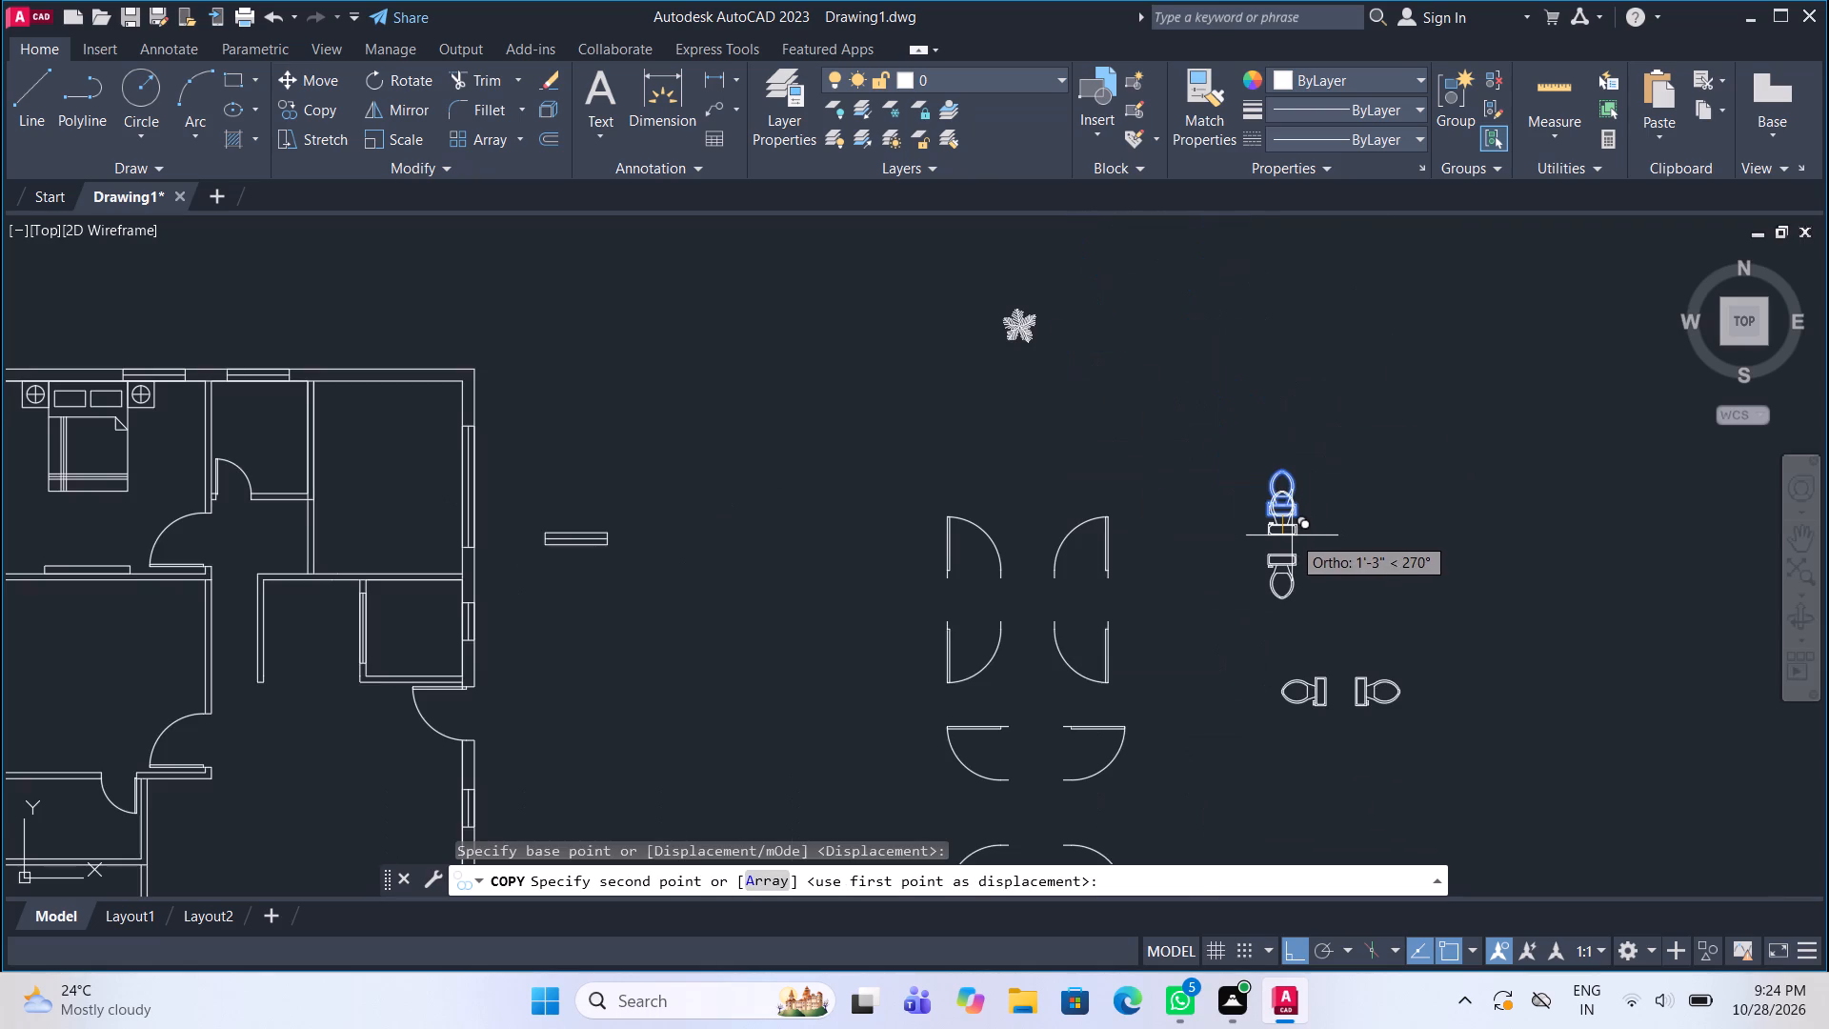
{"action": "key", "text": "F8"}
{"action": "middle_click_drag", "start_coordinate": [1083, 507], "coordinate": [1413, 575]}
{"action": "middle_click_drag", "start_coordinate": [643, 509], "coordinate": [837, 428]}
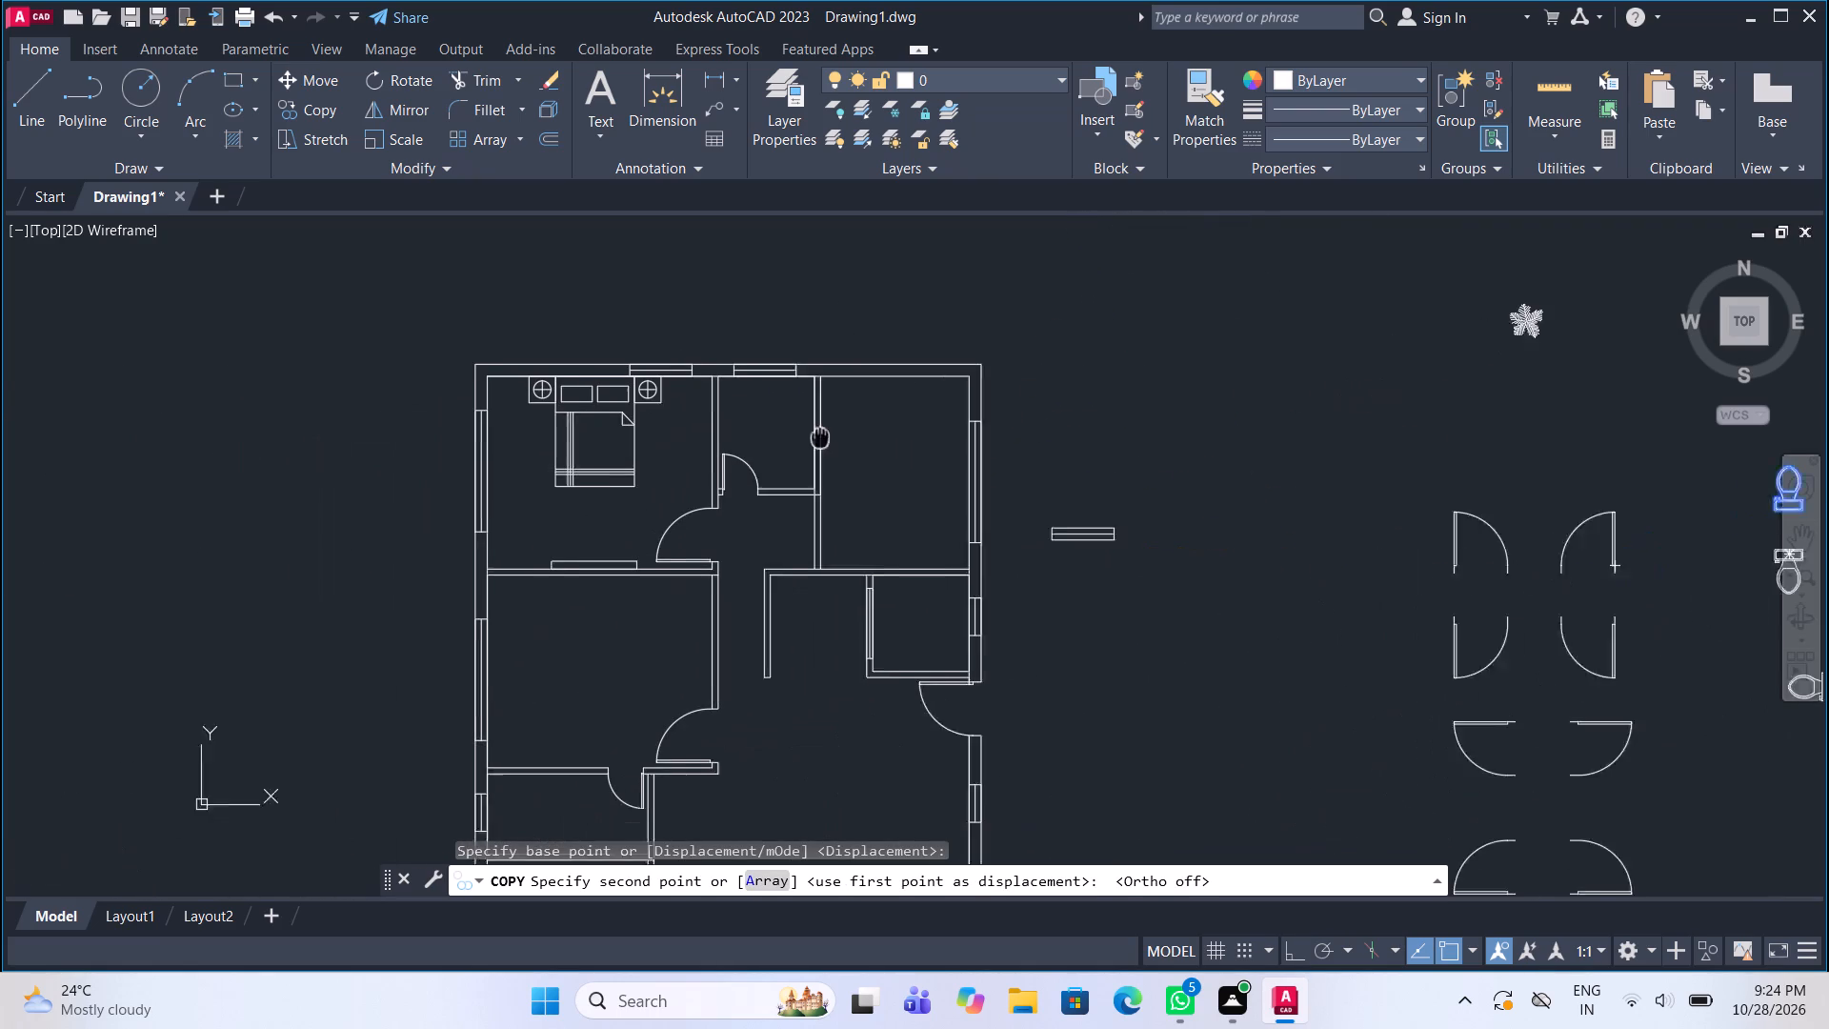
{"action": "middle_click_drag", "start_coordinate": [837, 428], "coordinate": [848, 425]}
{"action": "scroll", "coordinate": [795, 474], "scroll_direction": "up", "scroll_amount": 4}
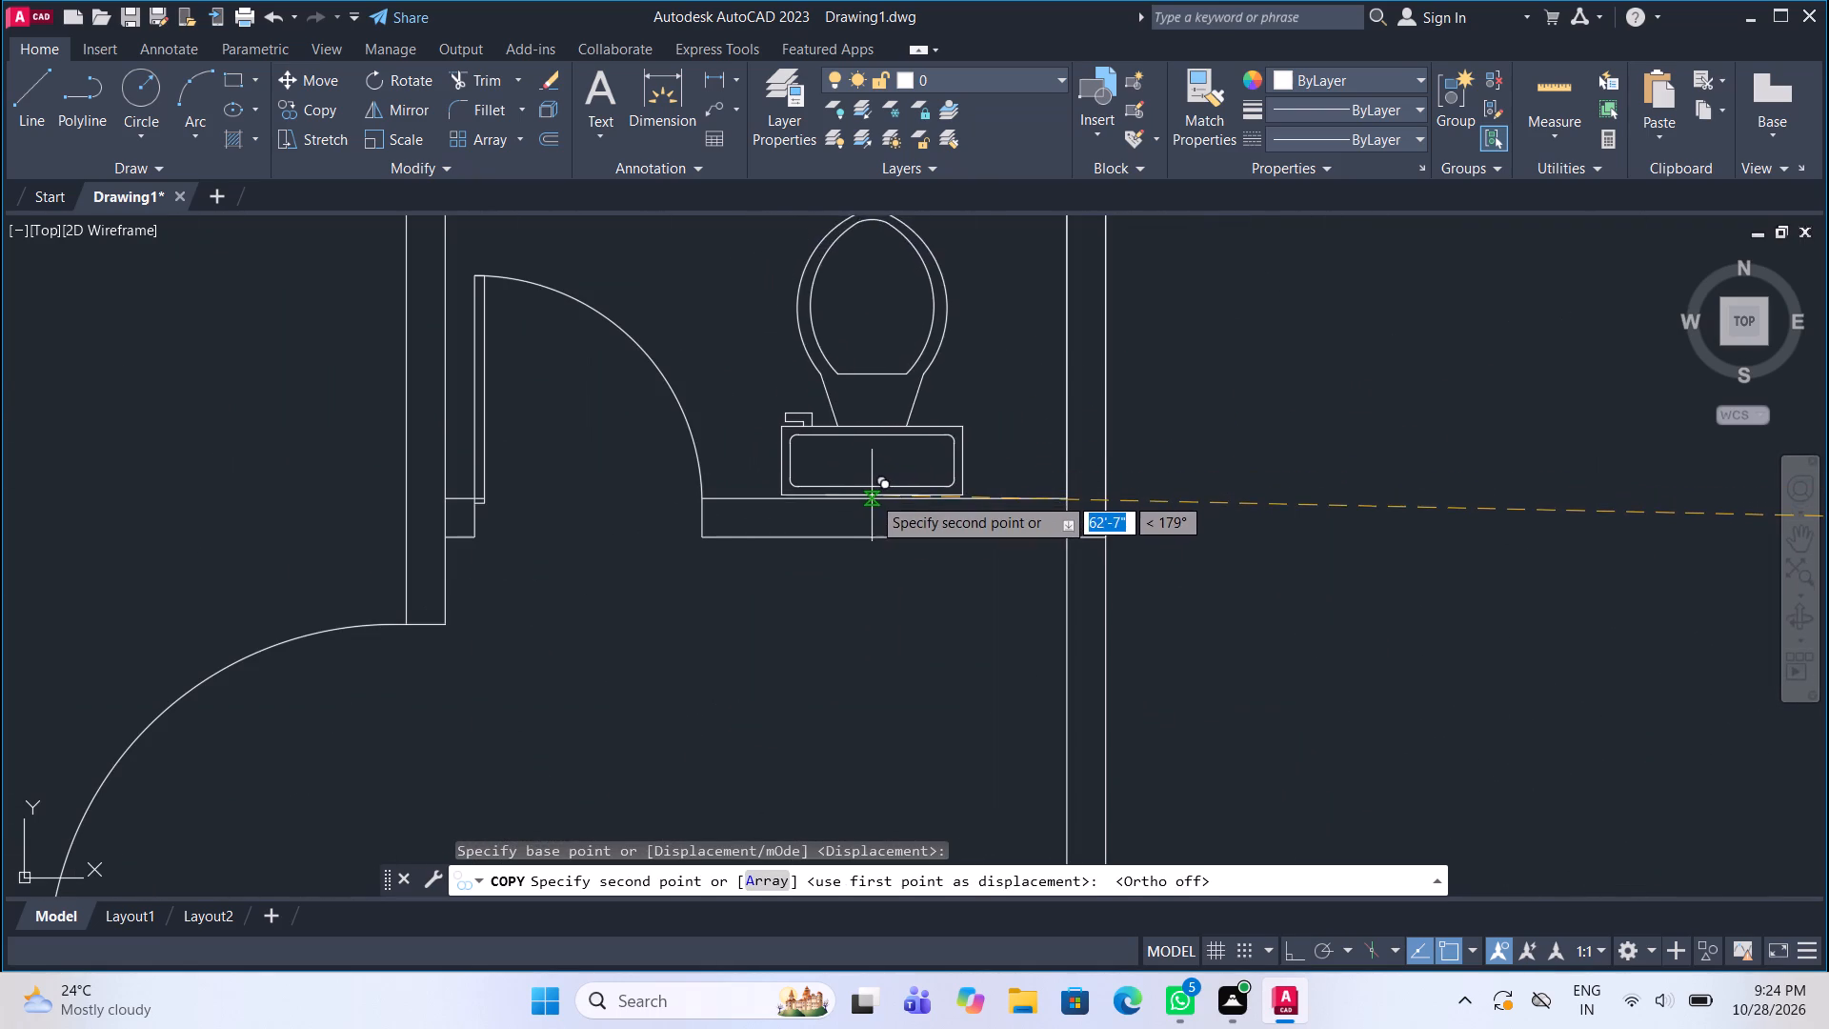
{"action": "left_click", "coordinate": [872, 495]}
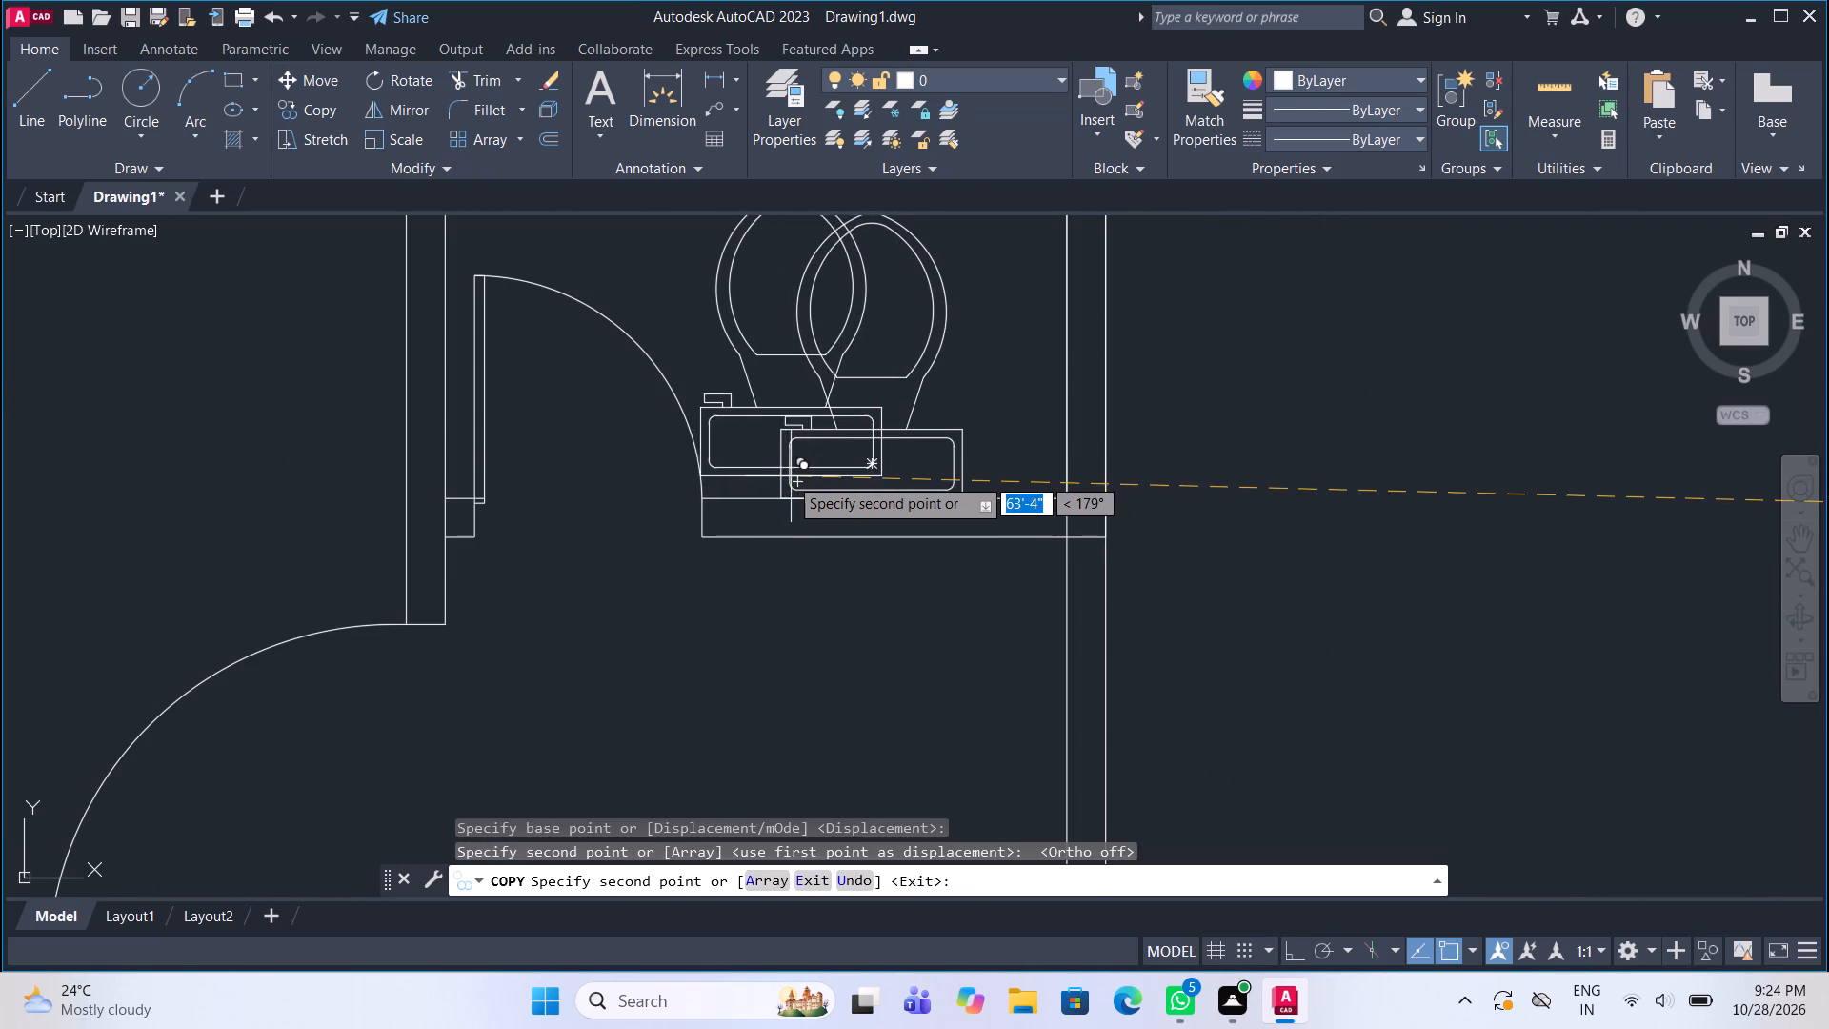
{"action": "scroll", "coordinate": [780, 479], "scroll_direction": "down", "scroll_amount": 3}
{"action": "key", "text": "Escape"}
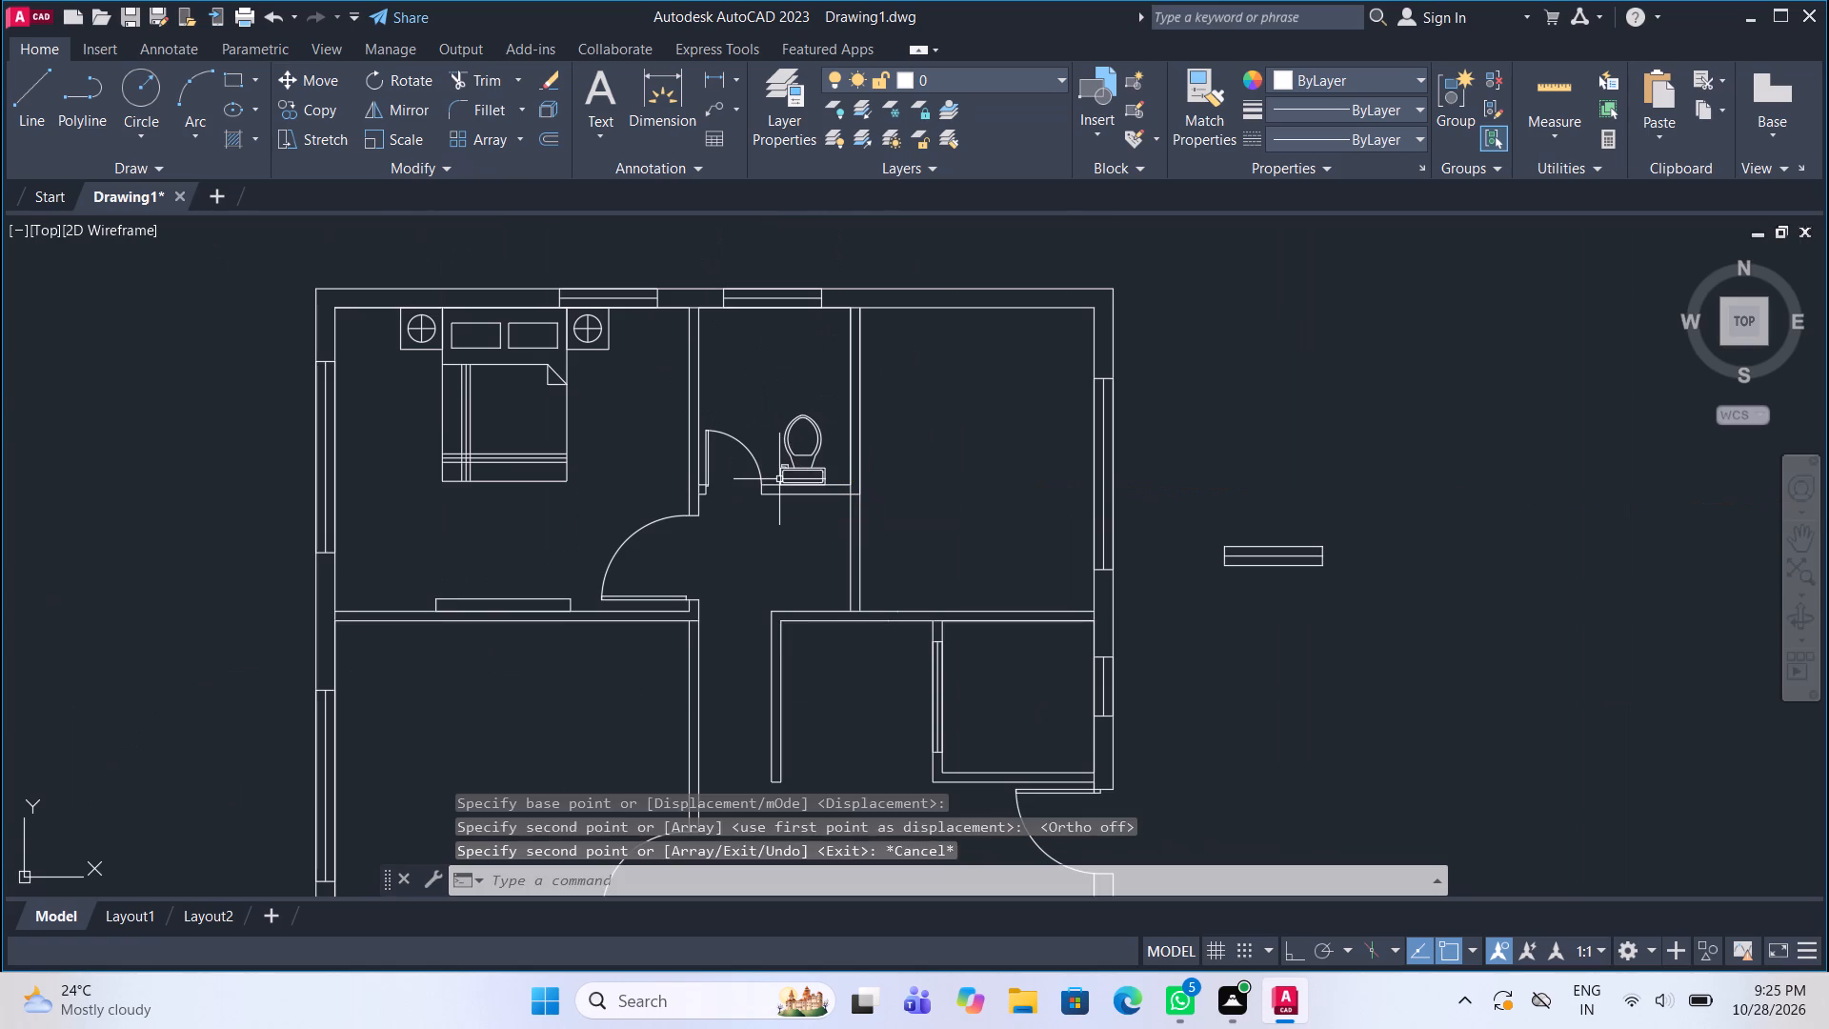
Copy that toilet fixture into the upper of the two stacked toilets, with its tank against their shared partition.
{"action": "left_click", "coordinate": [811, 440]}
{"action": "left_click", "coordinate": [788, 393]}
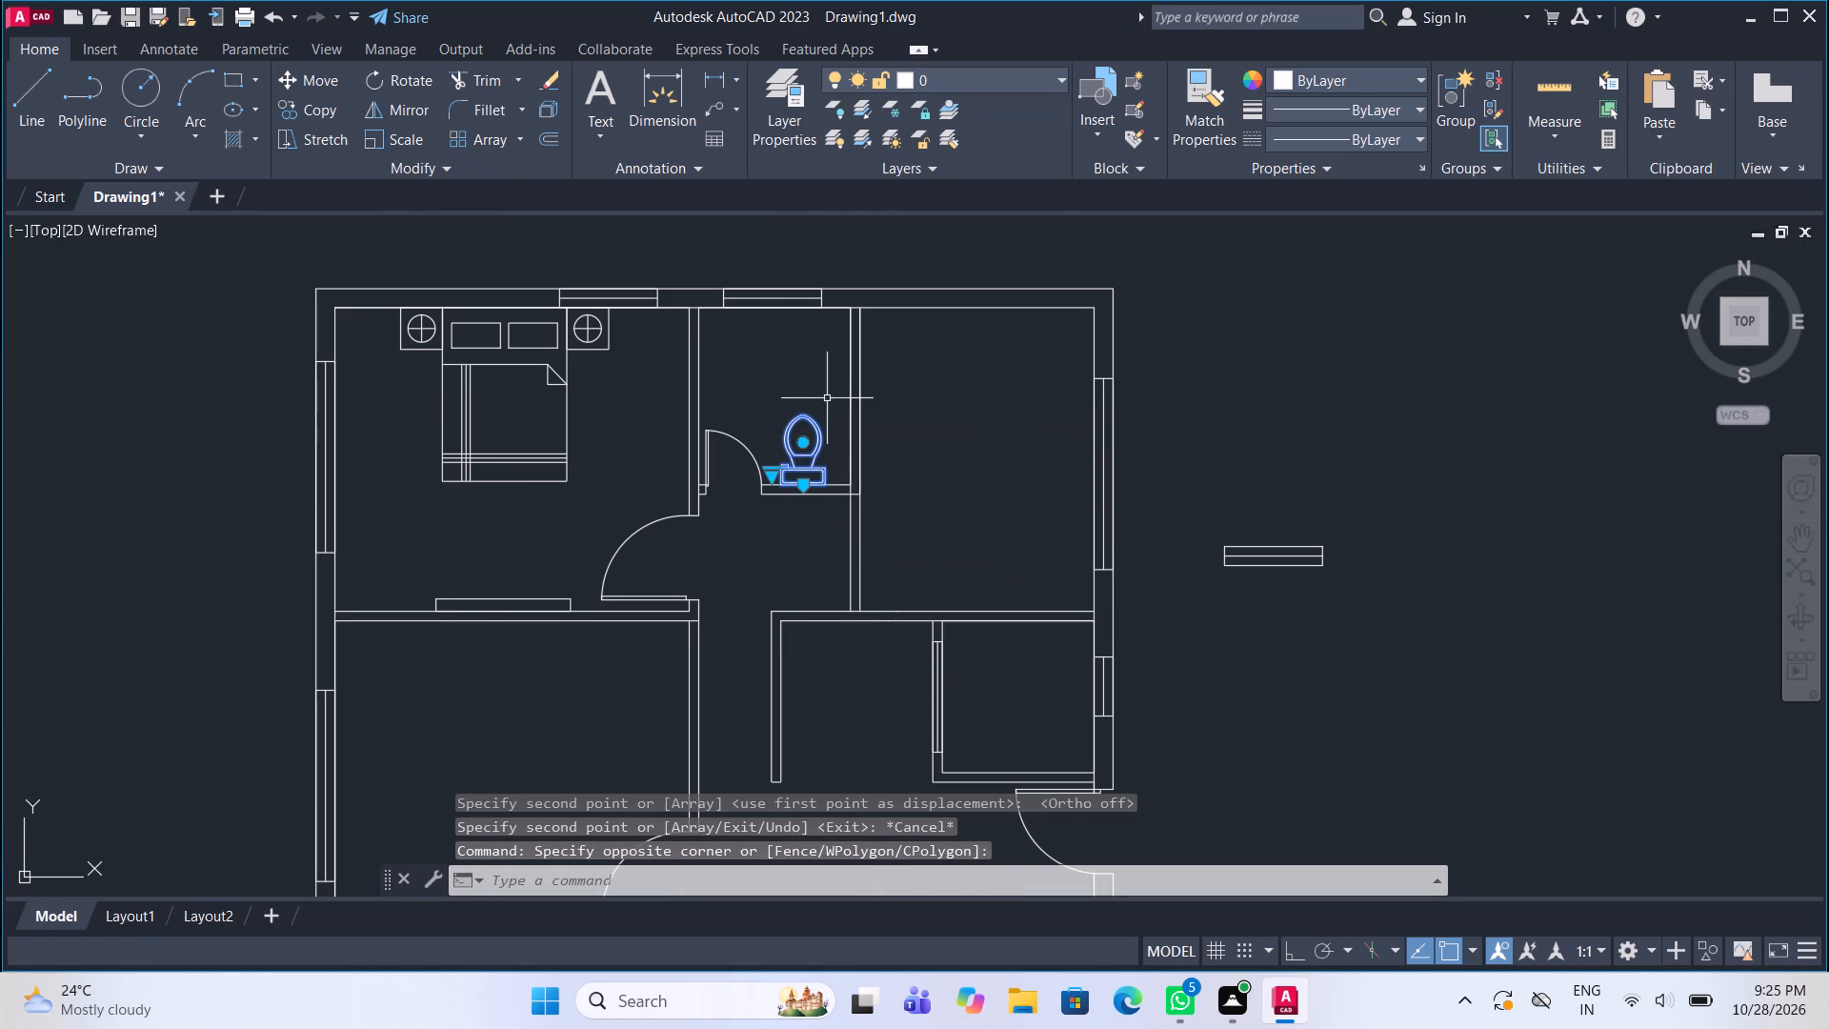
{"action": "left_click", "coordinate": [302, 97]}
{"action": "scroll", "coordinate": [784, 480], "scroll_direction": "up", "scroll_amount": 2}
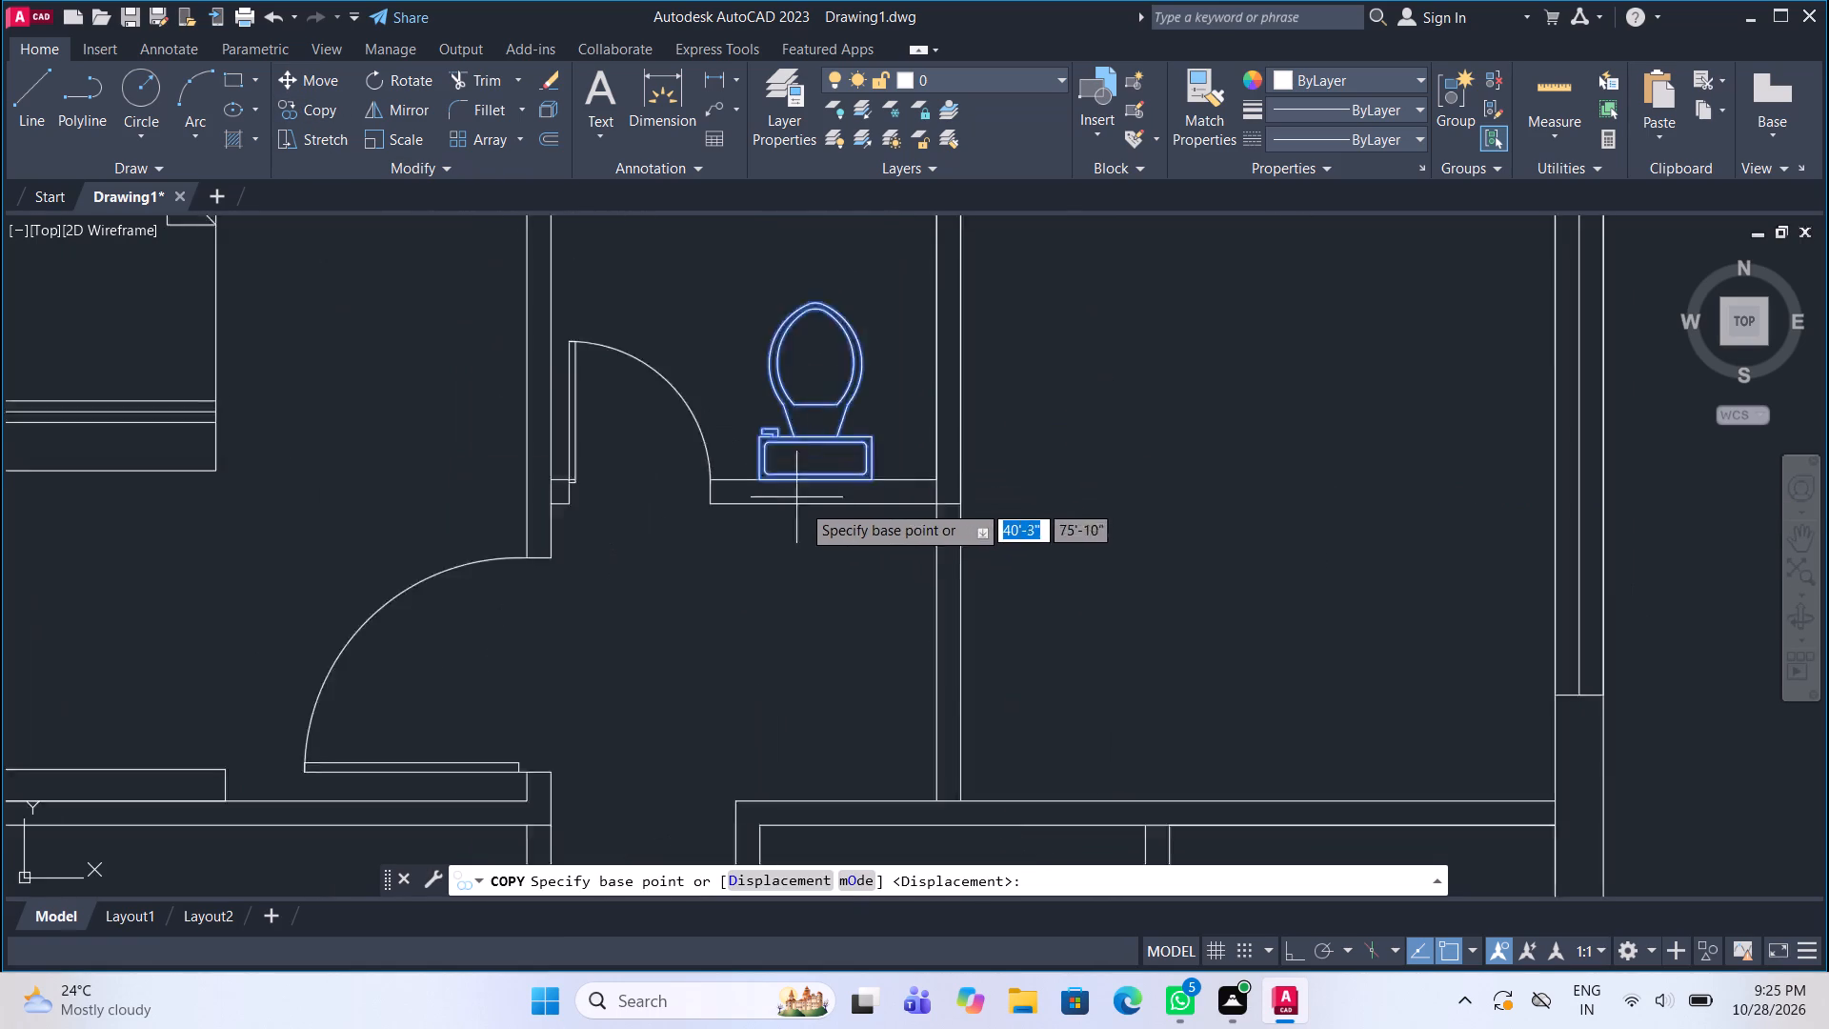
{"action": "scroll", "coordinate": [801, 504], "scroll_direction": "up", "scroll_amount": 1}
{"action": "left_click", "coordinate": [824, 468]}
{"action": "scroll", "coordinate": [963, 373], "scroll_direction": "down", "scroll_amount": 4}
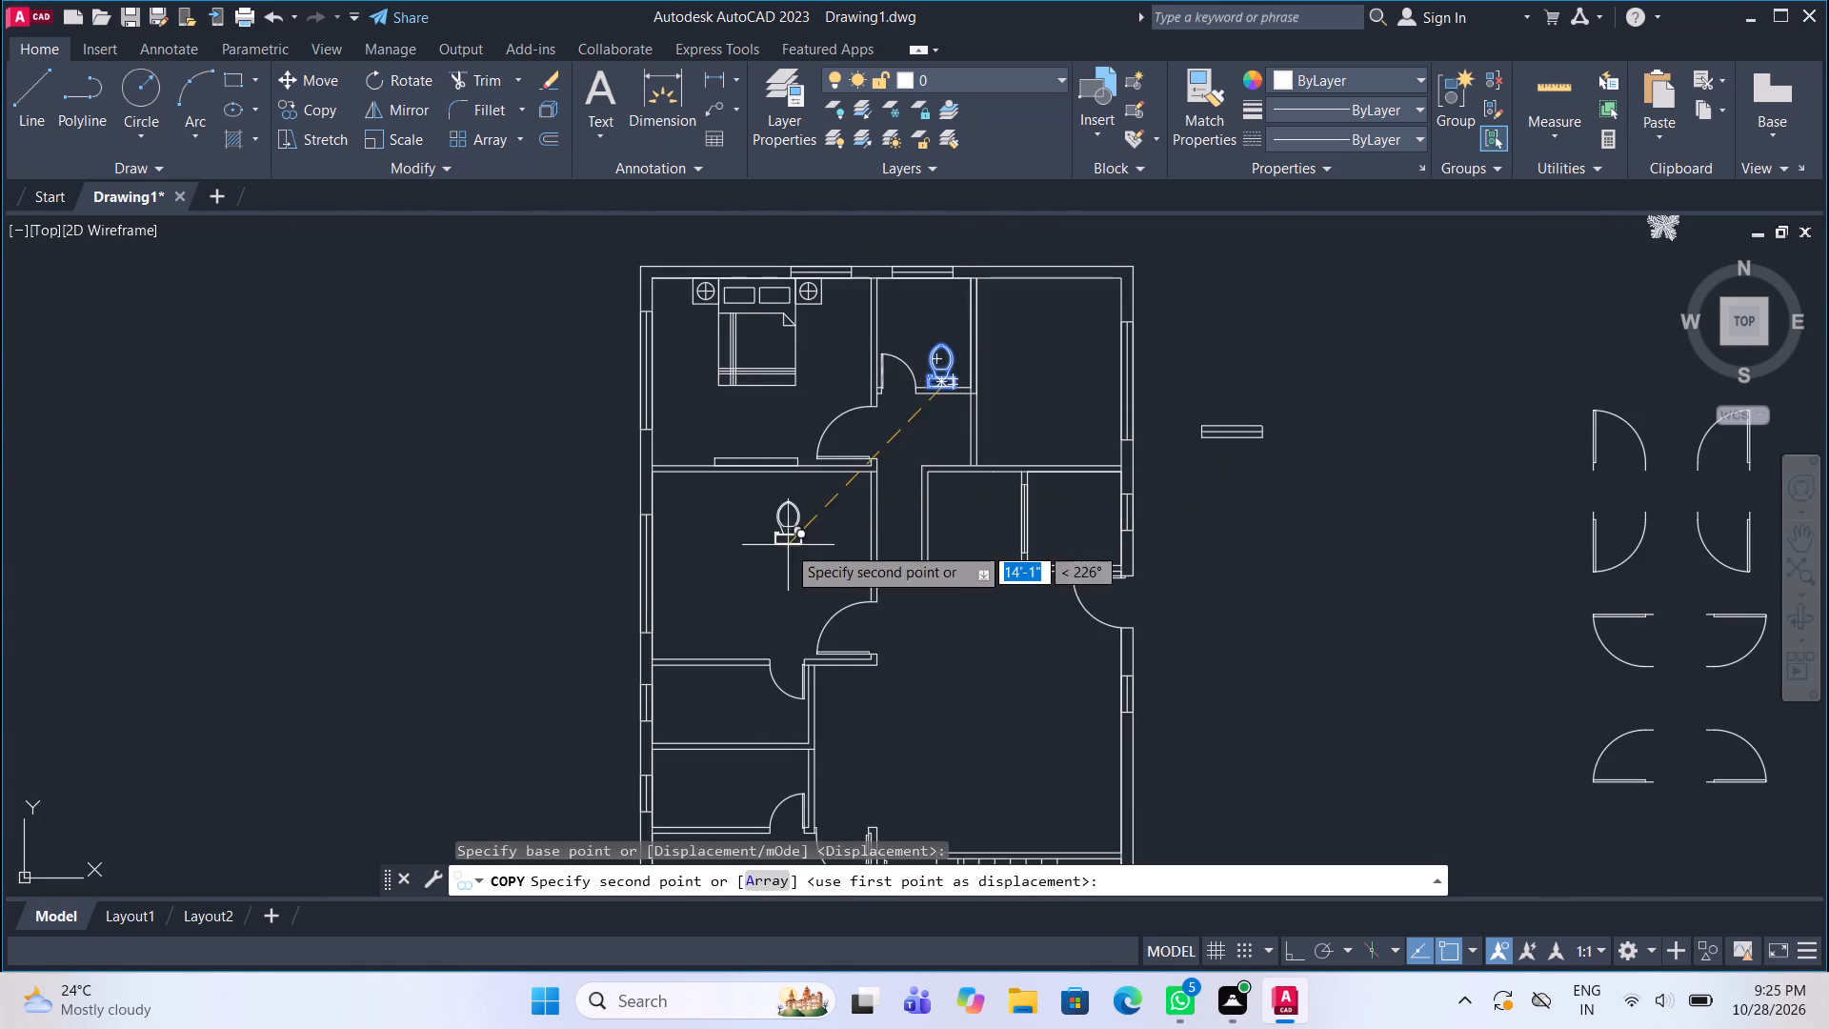
{"action": "middle_click_drag", "start_coordinate": [781, 537], "coordinate": [776, 409]}
{"action": "scroll", "coordinate": [730, 634], "scroll_direction": "up", "scroll_amount": 3}
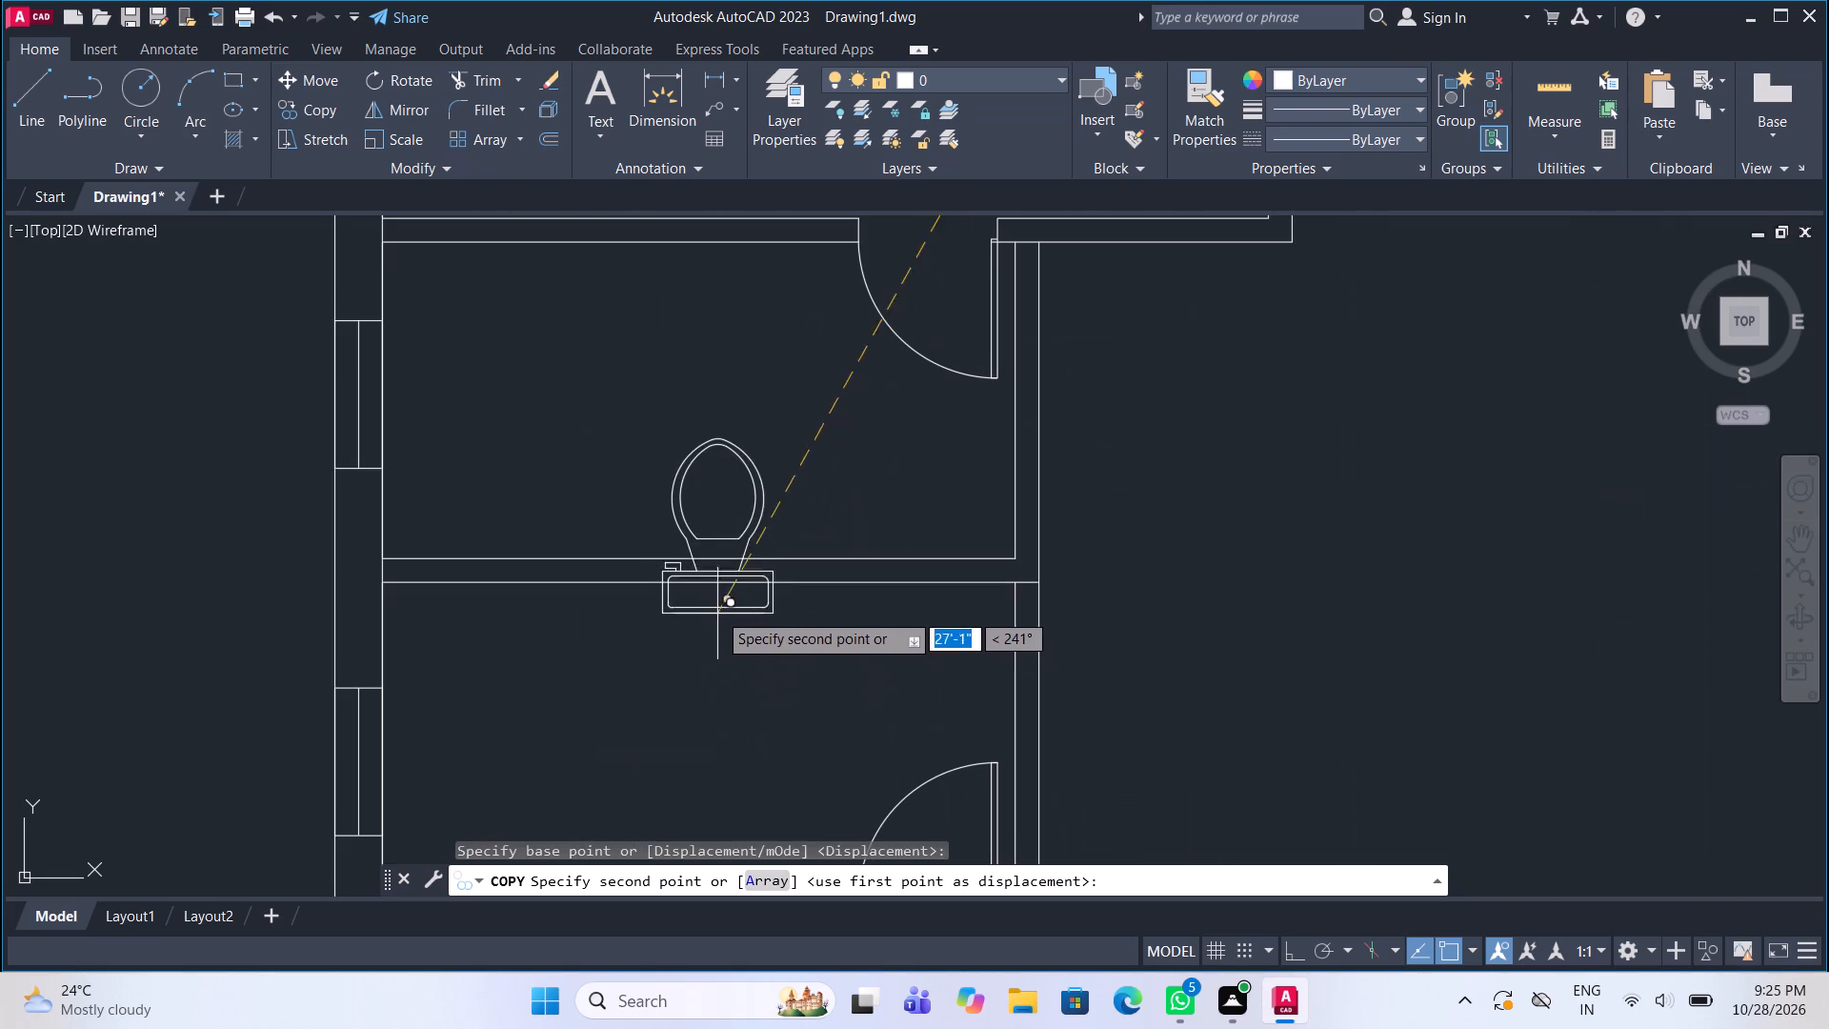
{"action": "double_click", "coordinate": [667, 559]}
{"action": "key", "text": "Escape"}
Mirror the copied toilet fixture across the middle of the shared partition into the lower toilet, keeping the original.
{"action": "left_click", "coordinate": [643, 491]}
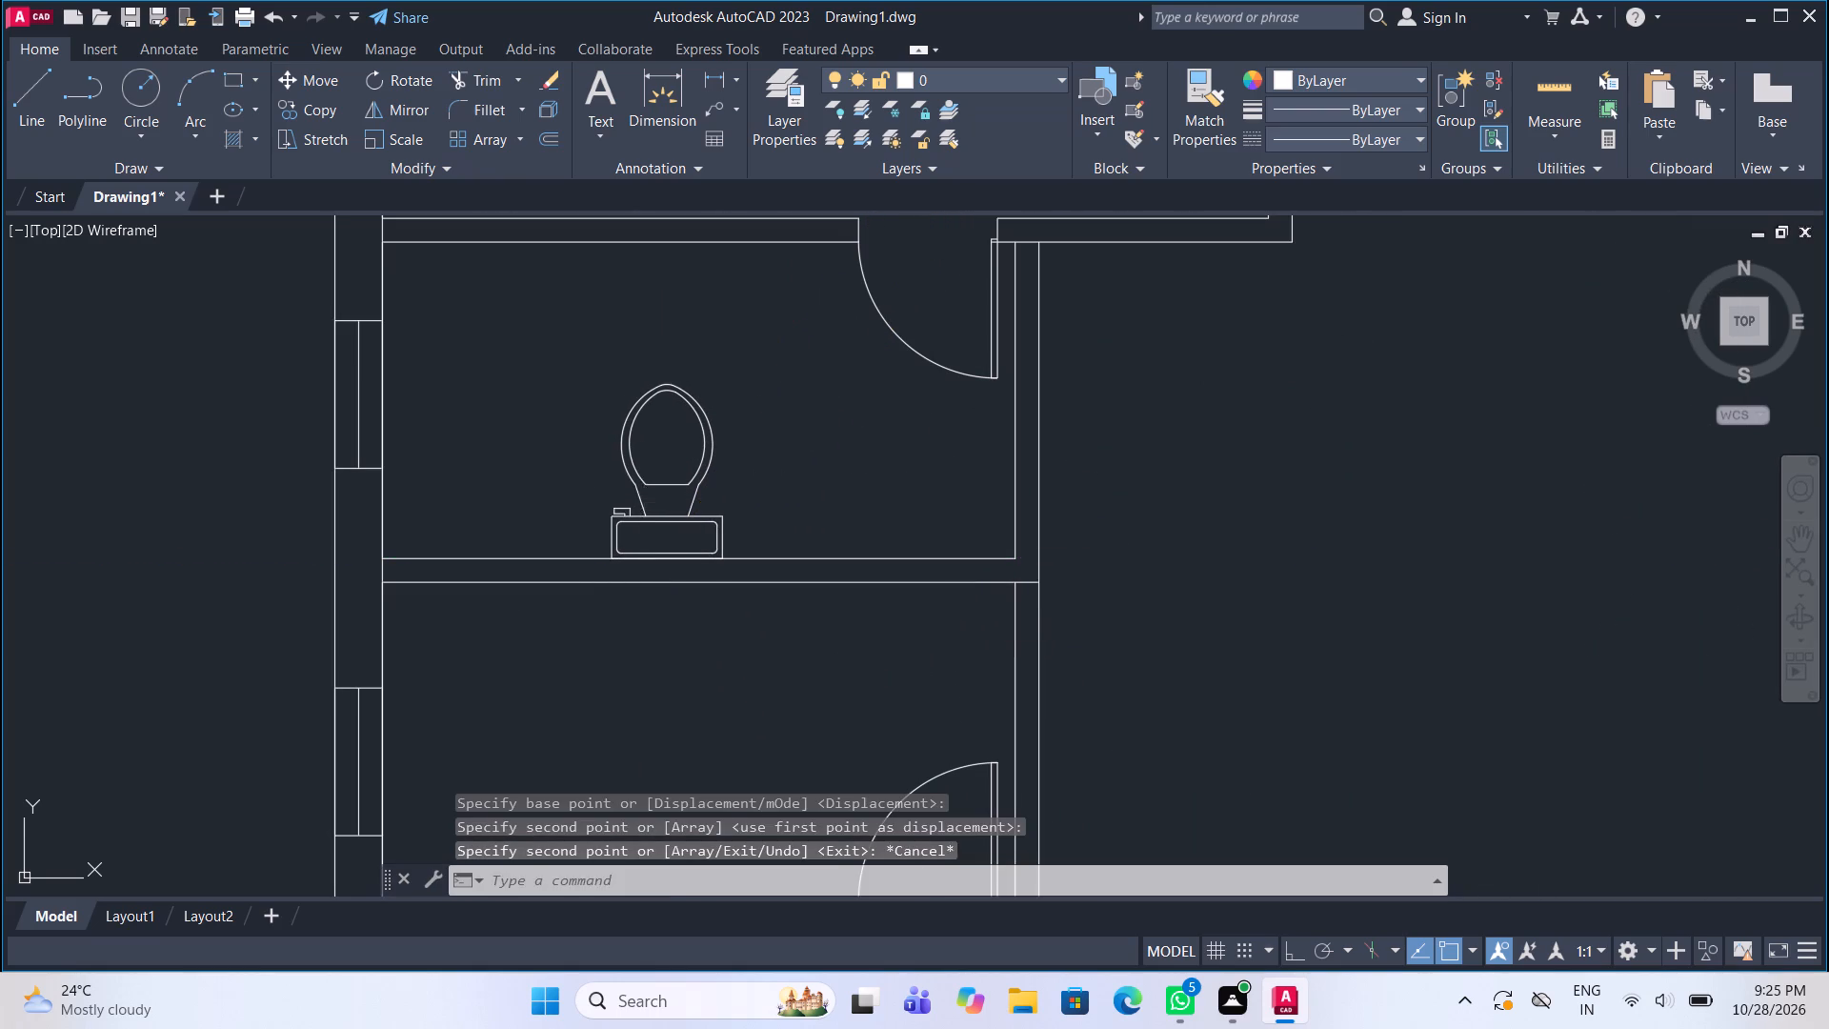
{"action": "left_click", "coordinate": [518, 382]}
{"action": "left_click", "coordinate": [384, 97]}
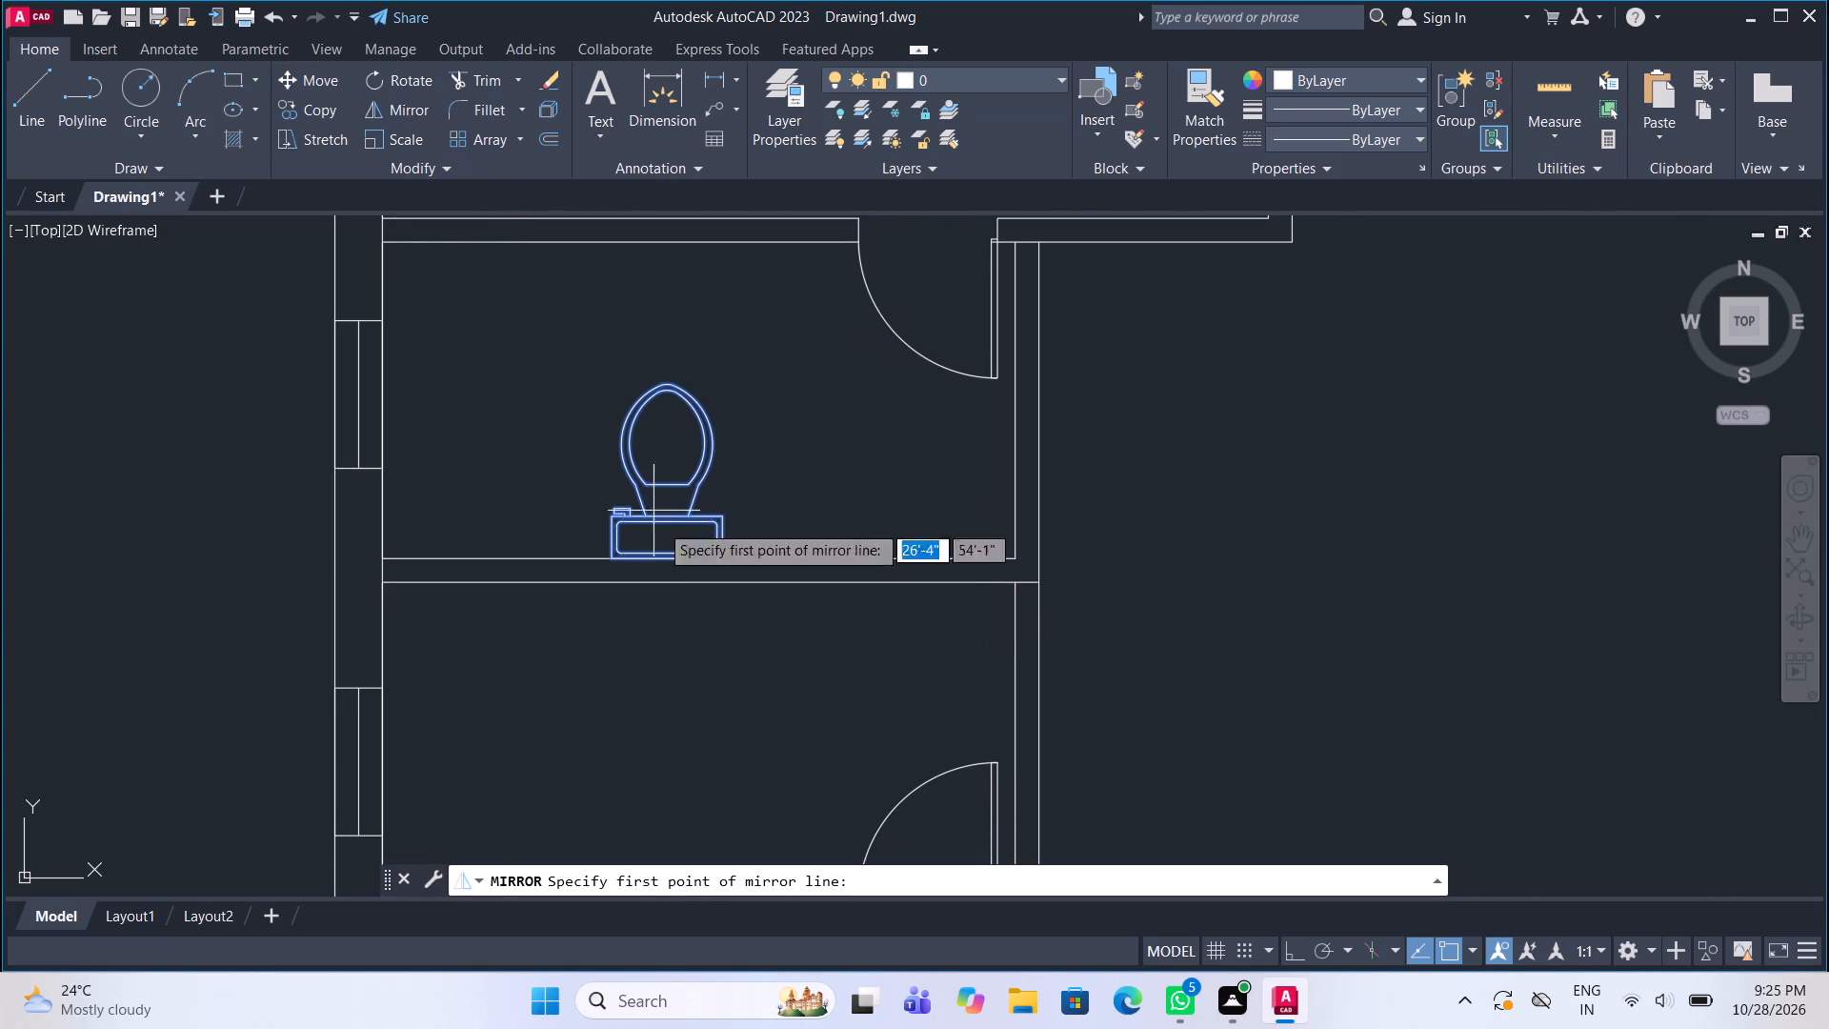
{"action": "scroll", "coordinate": [657, 573], "scroll_direction": "up", "scroll_amount": 2}
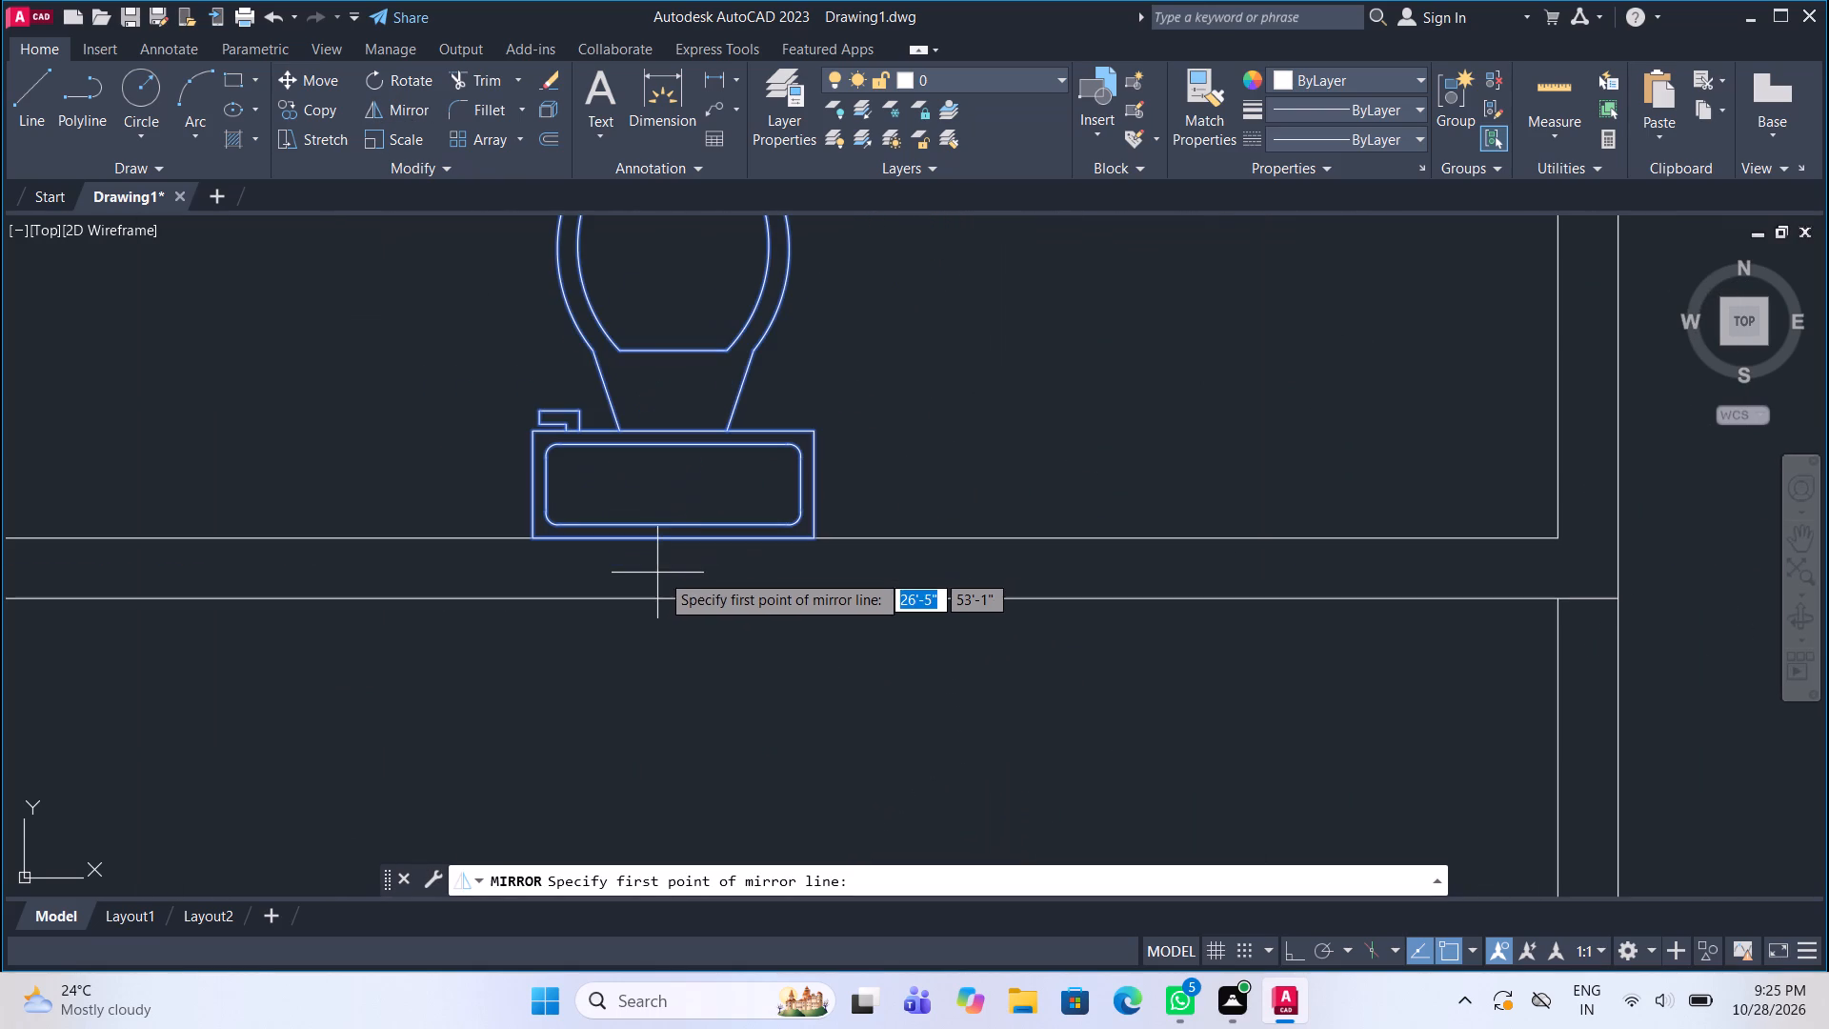
{"action": "left_click", "coordinate": [676, 573]}
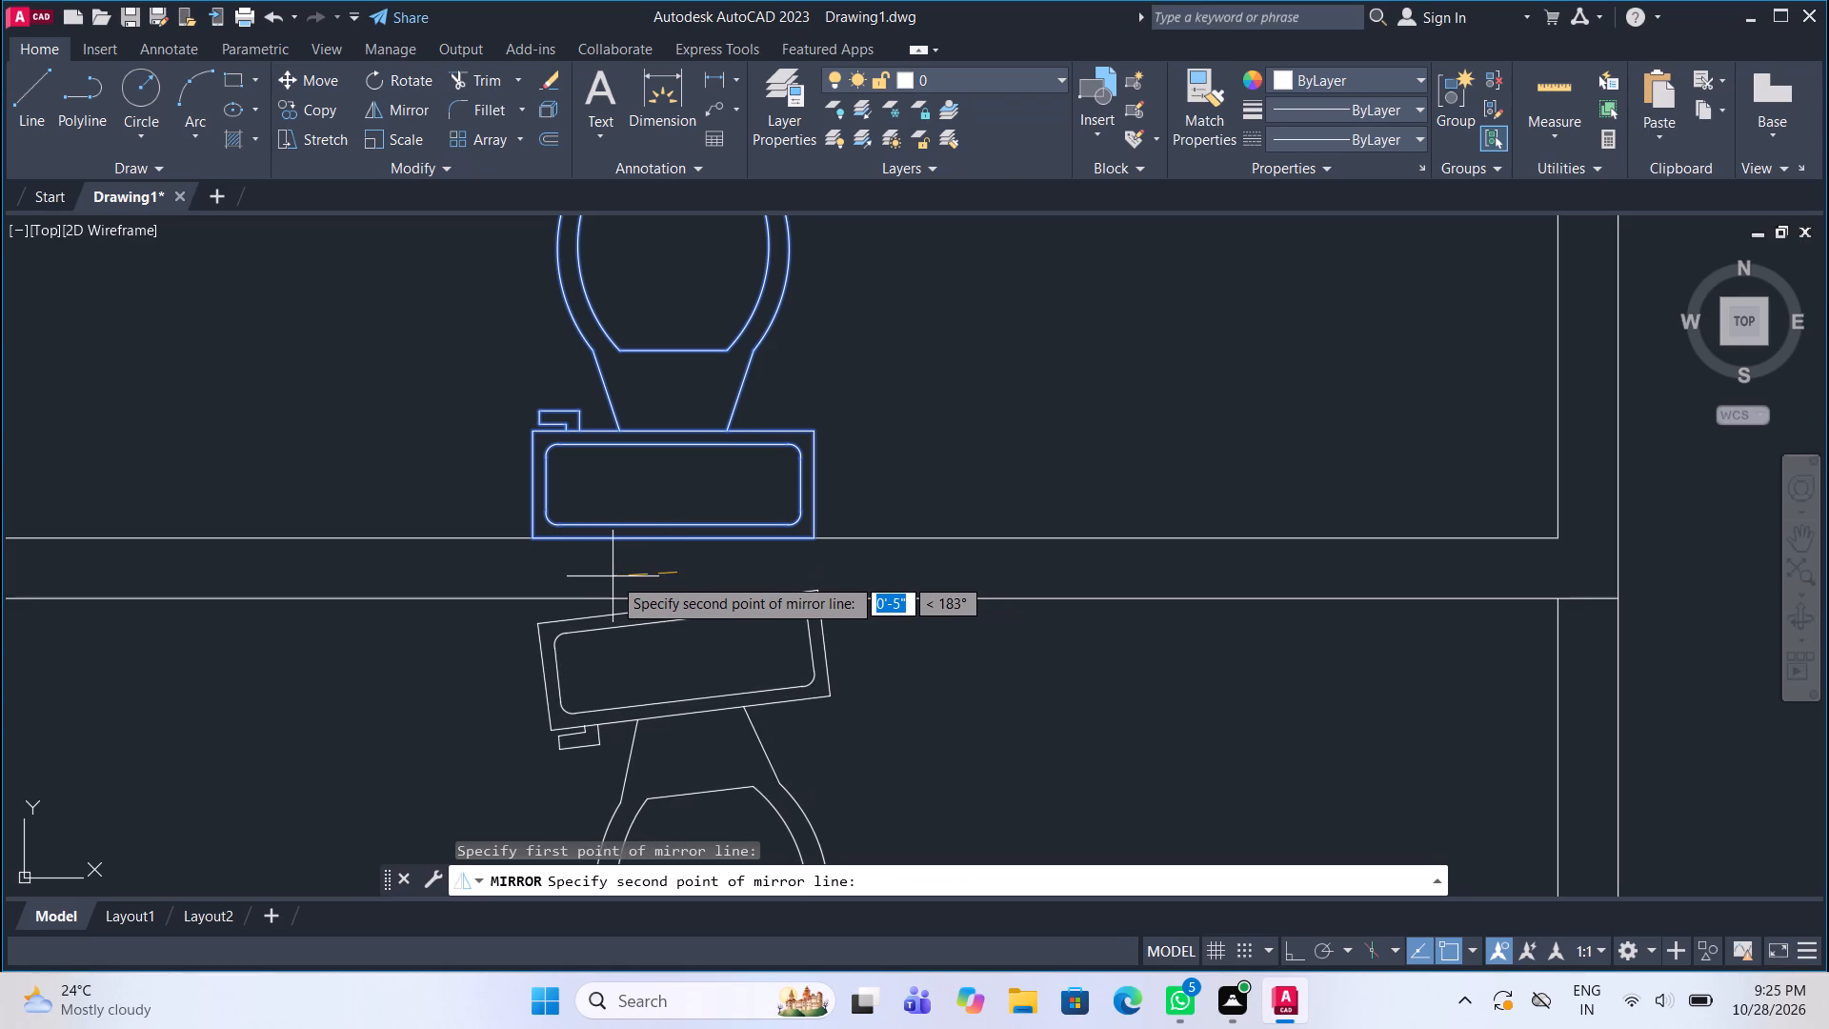
{"action": "key", "text": "F8"}
{"action": "left_click", "coordinate": [546, 583]}
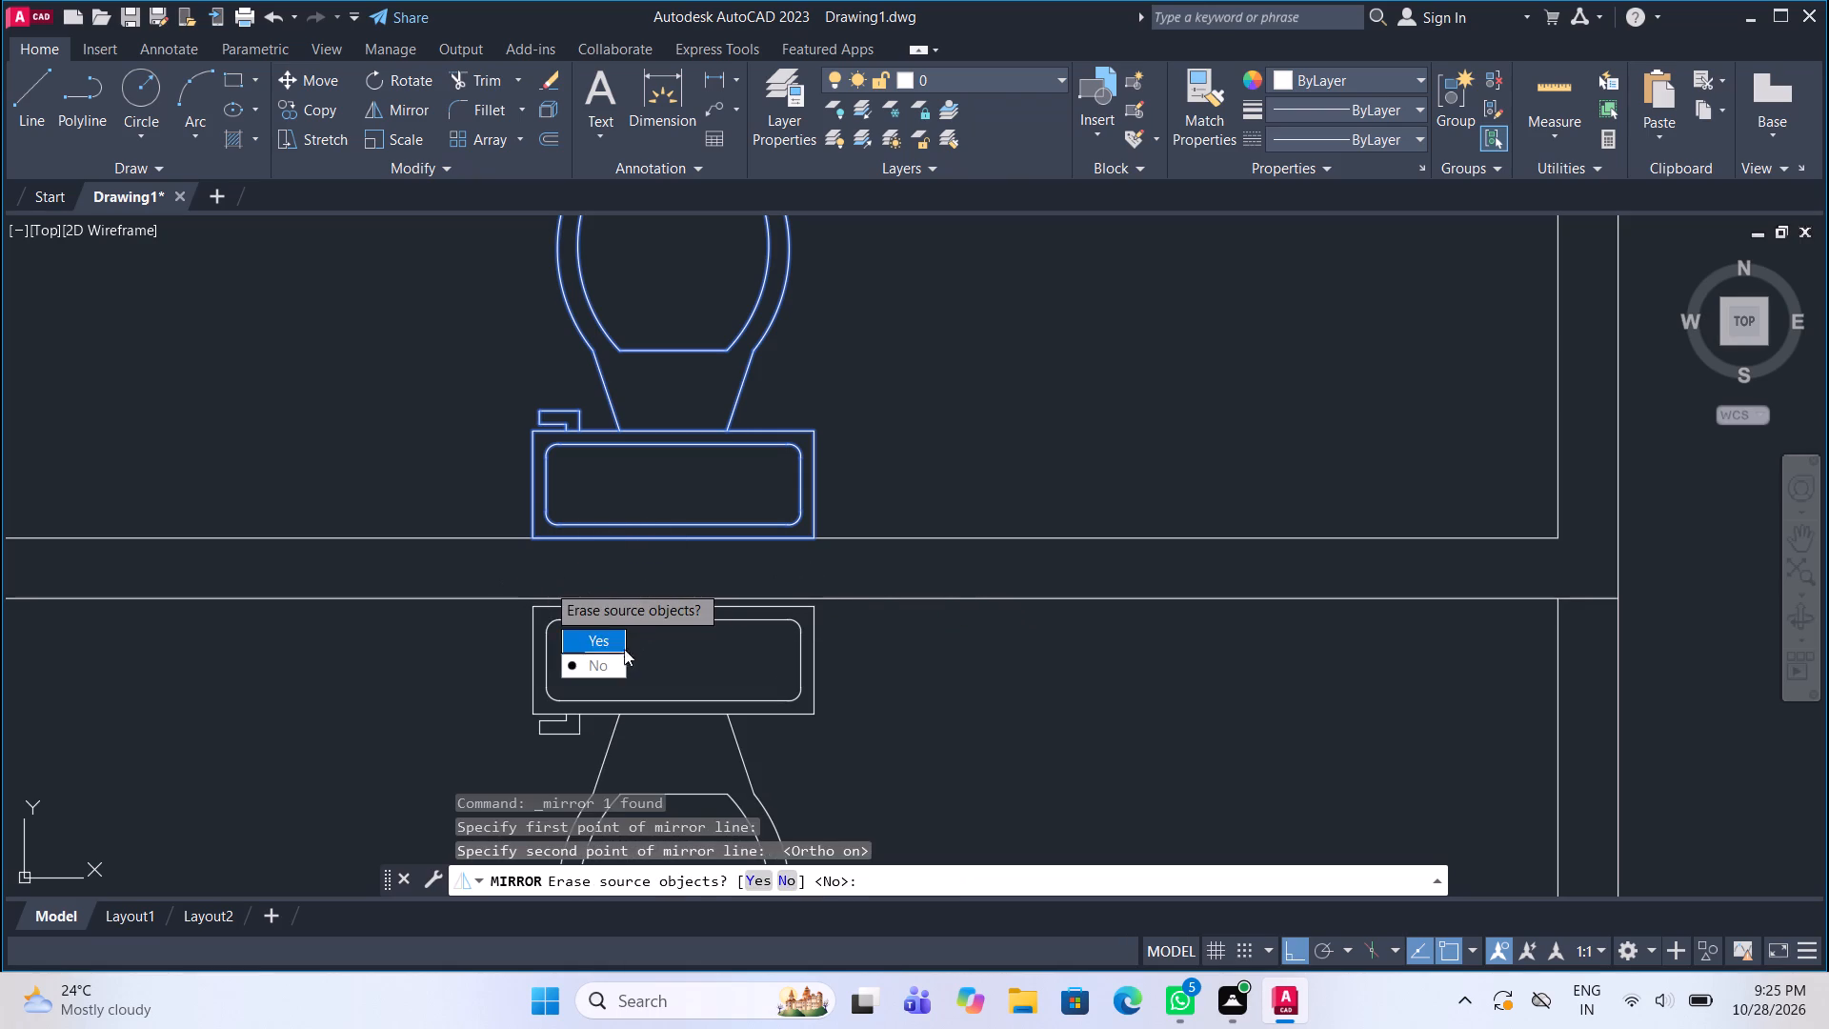
{"action": "left_click_drag", "start_coordinate": [616, 657], "coordinate": [546, 583]}
Draw a line 2' down from the upper-left inner corner of the plan's top-right room and continue it horizontally partway across the room.
{"action": "scroll", "coordinate": [591, 481], "scroll_direction": "down", "scroll_amount": 1}
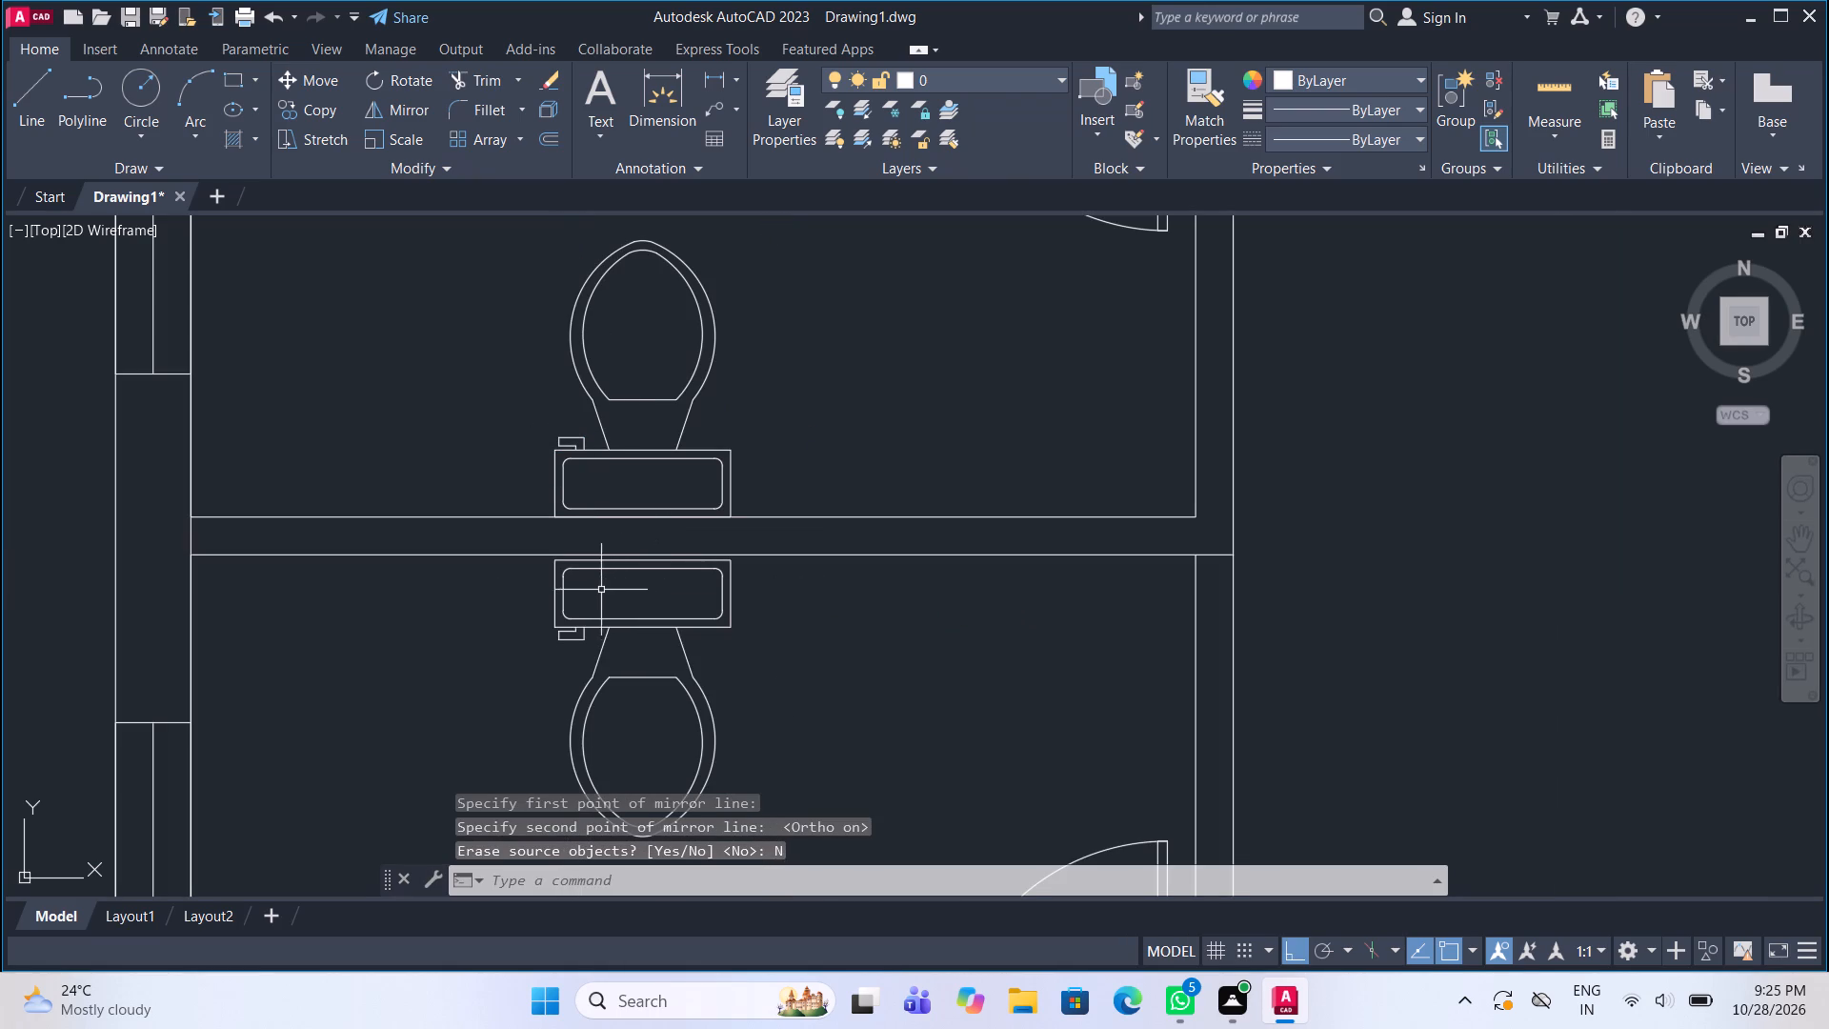
{"action": "scroll", "coordinate": [541, 588], "scroll_direction": "down", "scroll_amount": 4}
{"action": "middle_click_drag", "start_coordinate": [624, 578], "coordinate": [606, 566]}
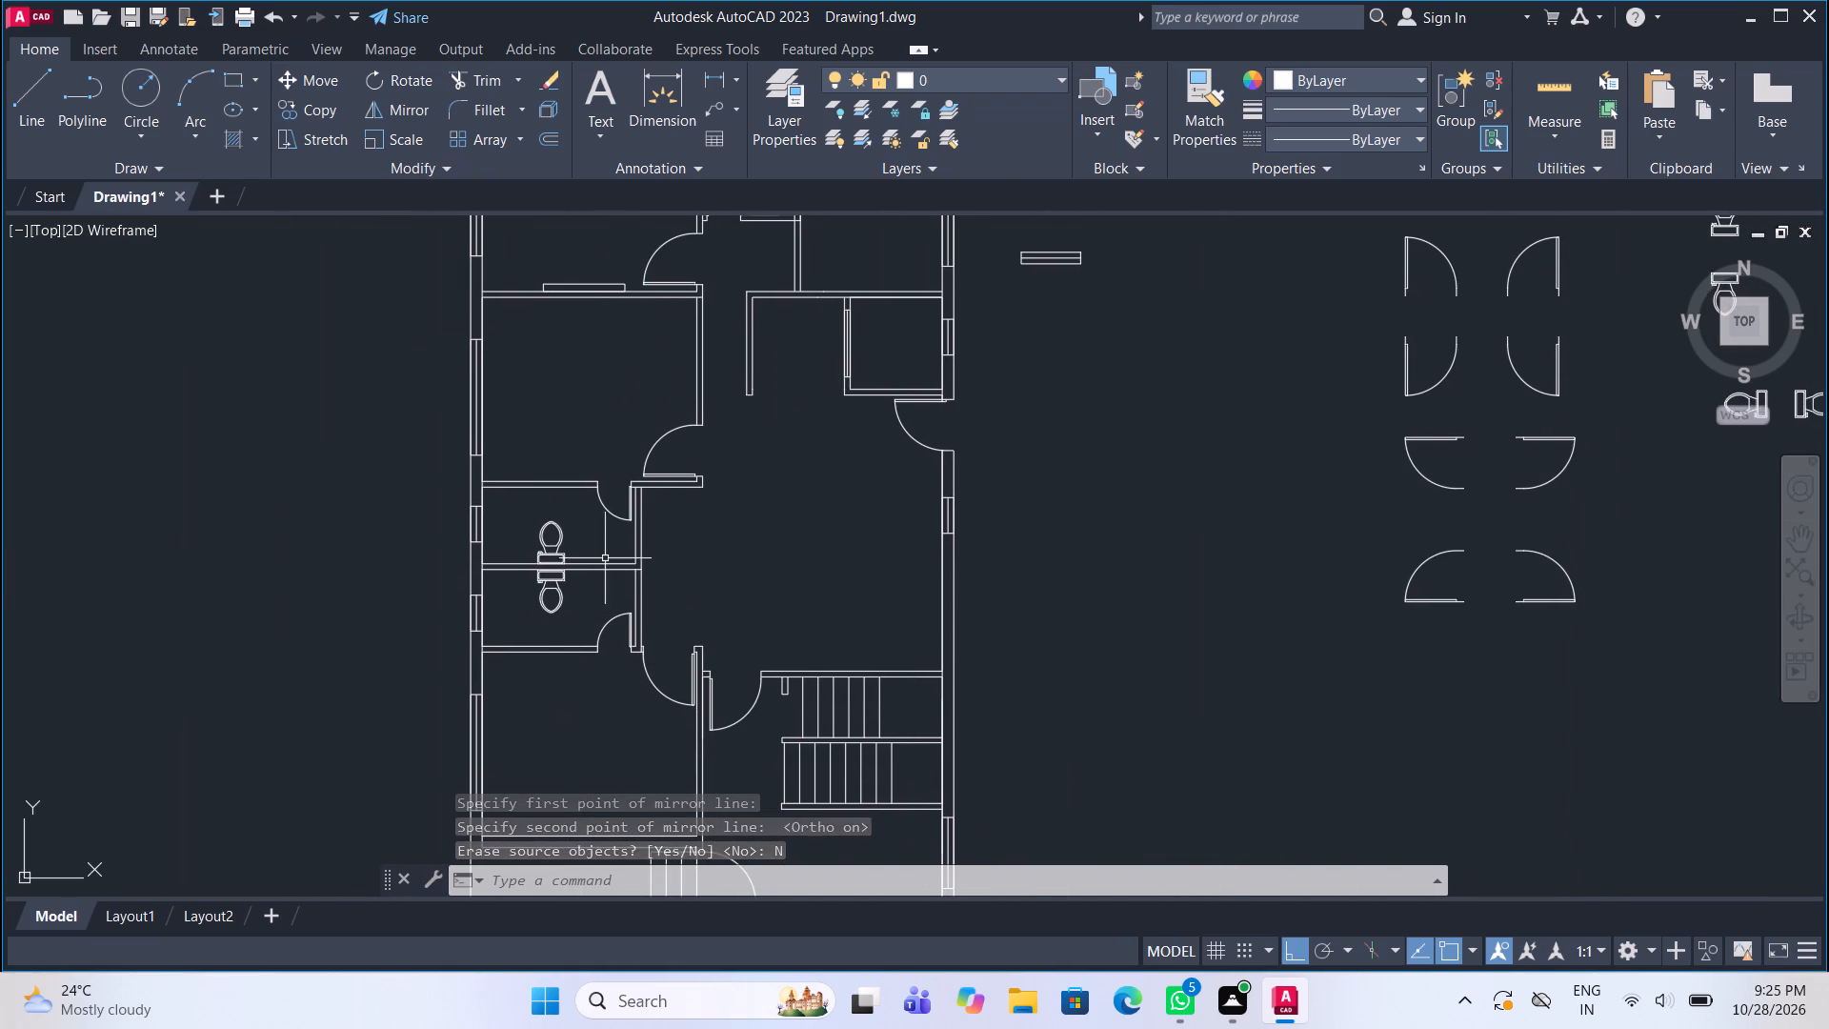
{"action": "middle_click_drag", "start_coordinate": [607, 600], "coordinate": [562, 604]}
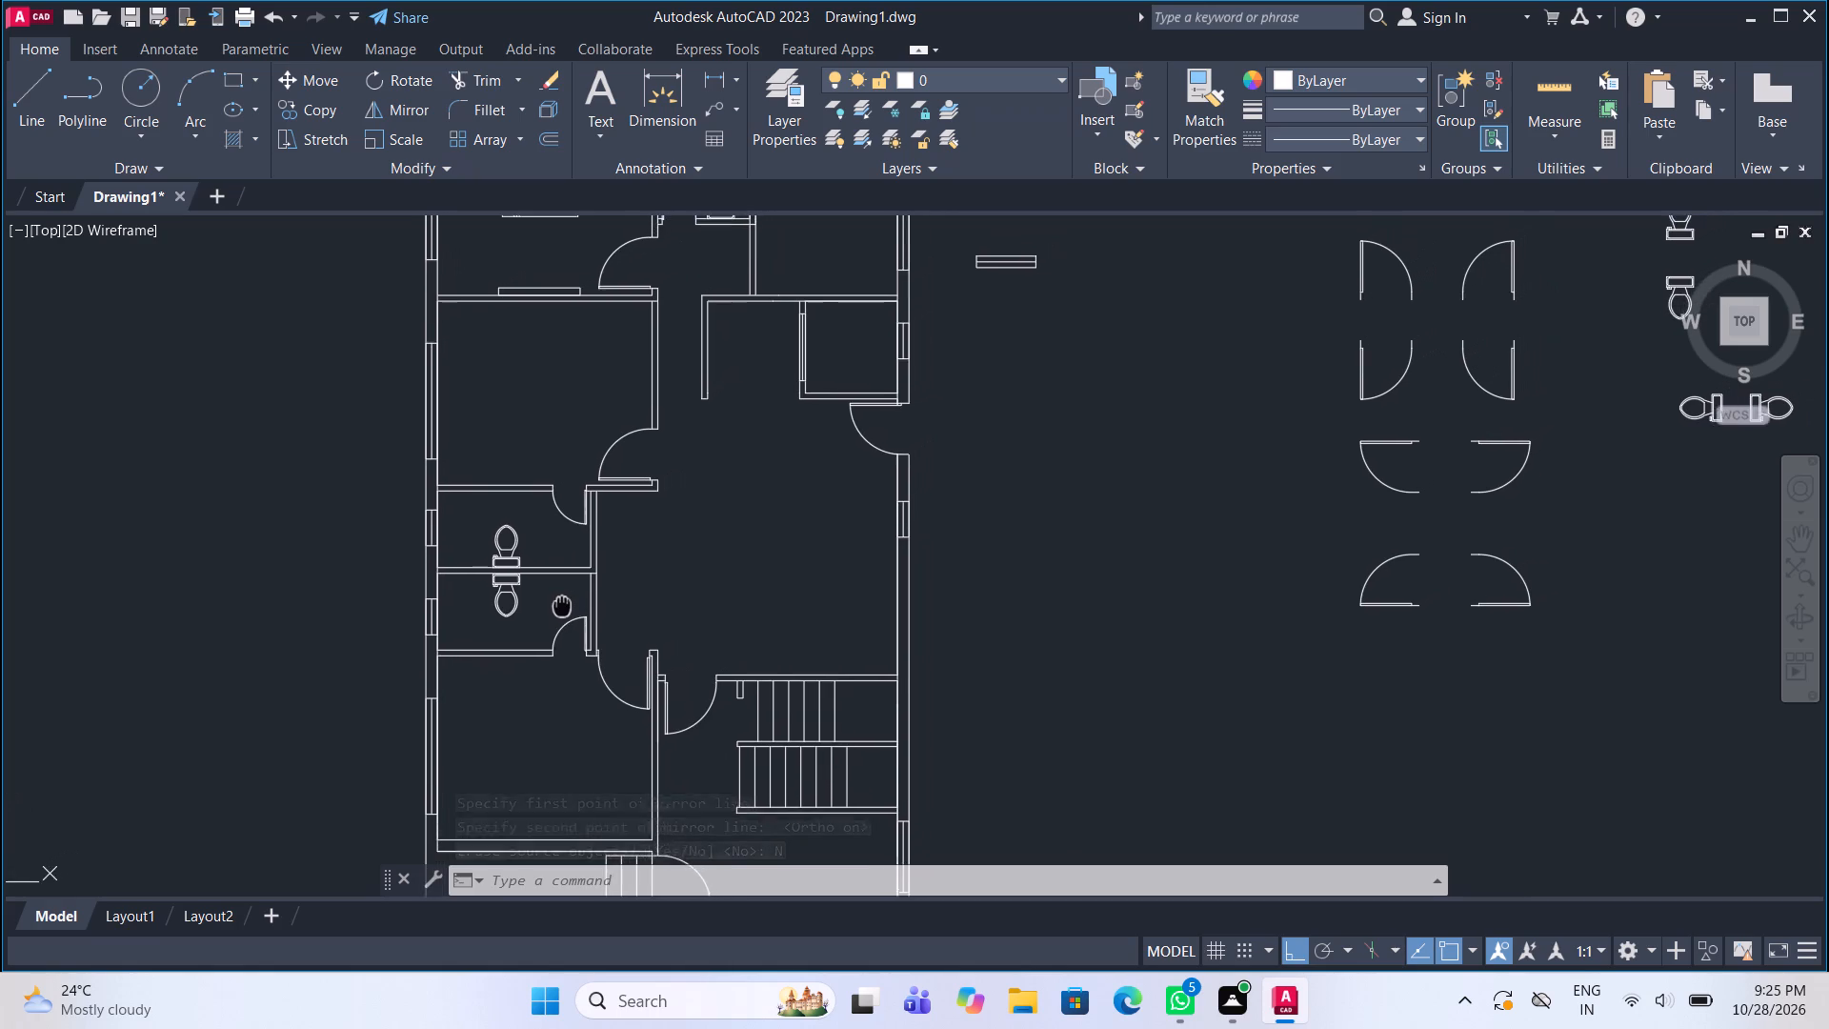
{"action": "middle_click_drag", "start_coordinate": [562, 604], "coordinate": [547, 655]}
{"action": "scroll", "coordinate": [573, 676], "scroll_direction": "down", "scroll_amount": 2}
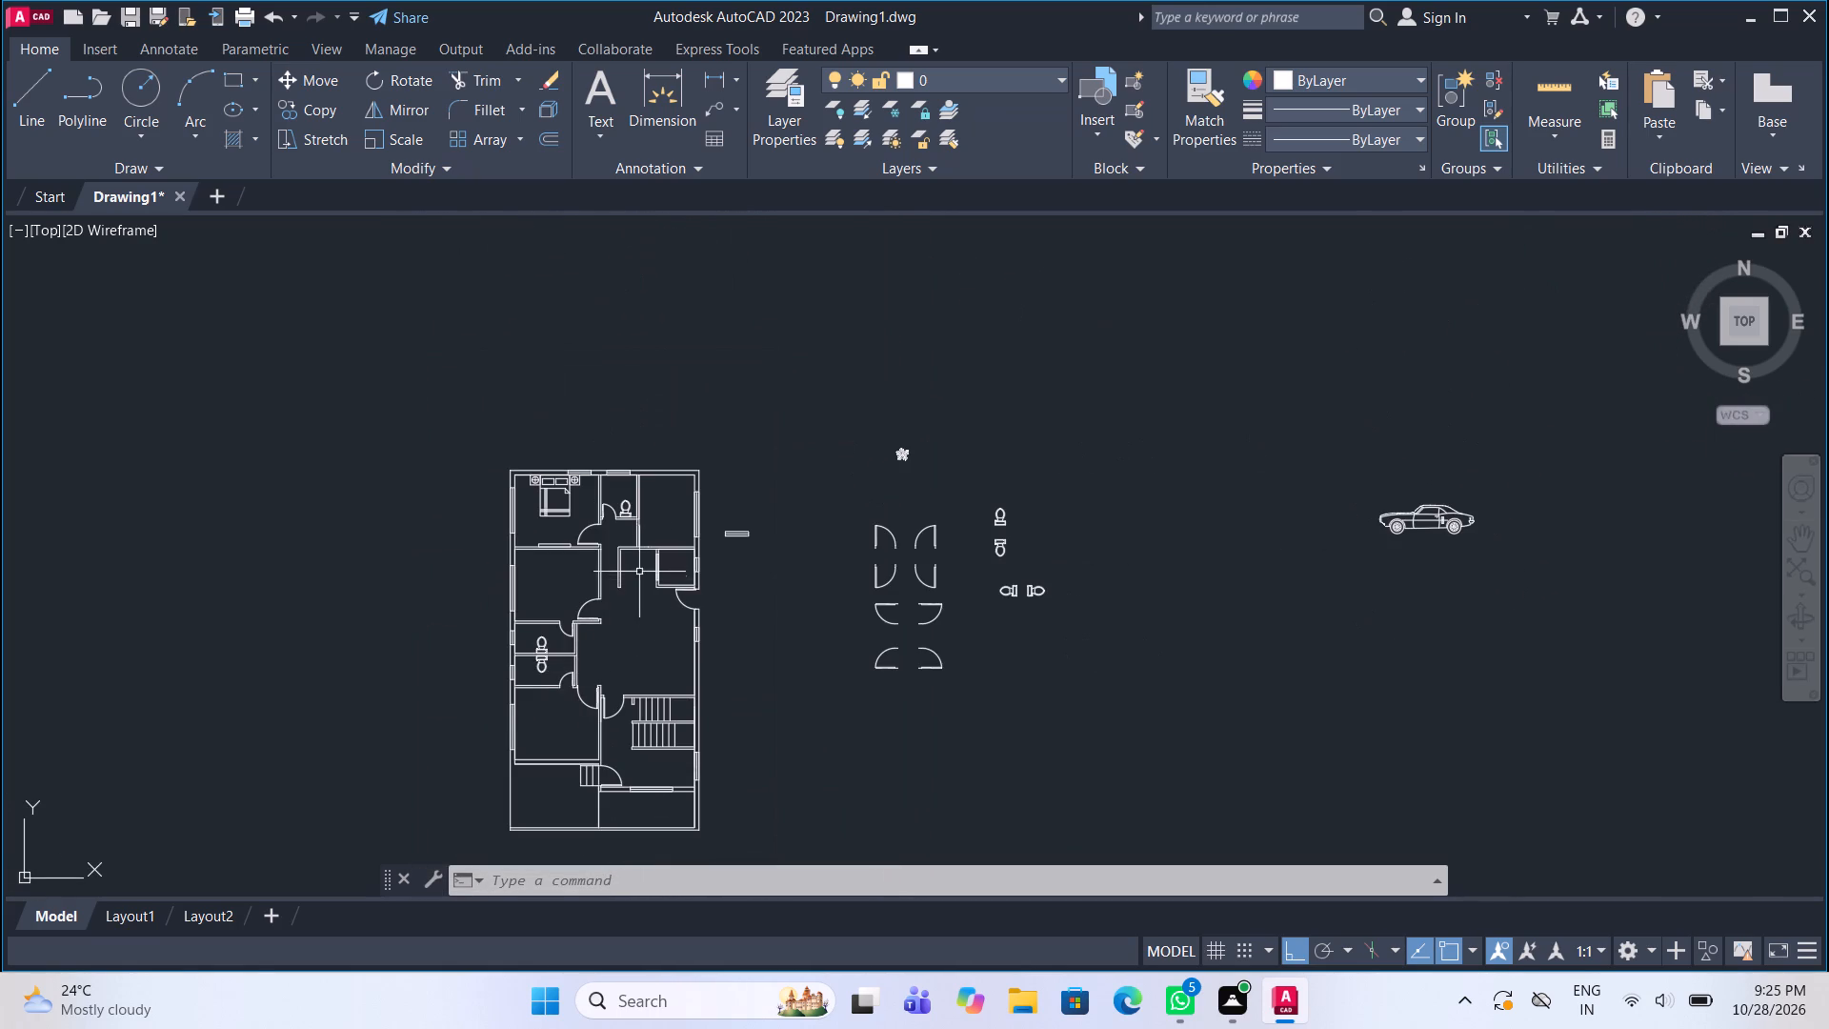
{"action": "scroll", "coordinate": [624, 532], "scroll_direction": "up", "scroll_amount": 3}
{"action": "middle_click_drag", "start_coordinate": [784, 350], "coordinate": [724, 381]}
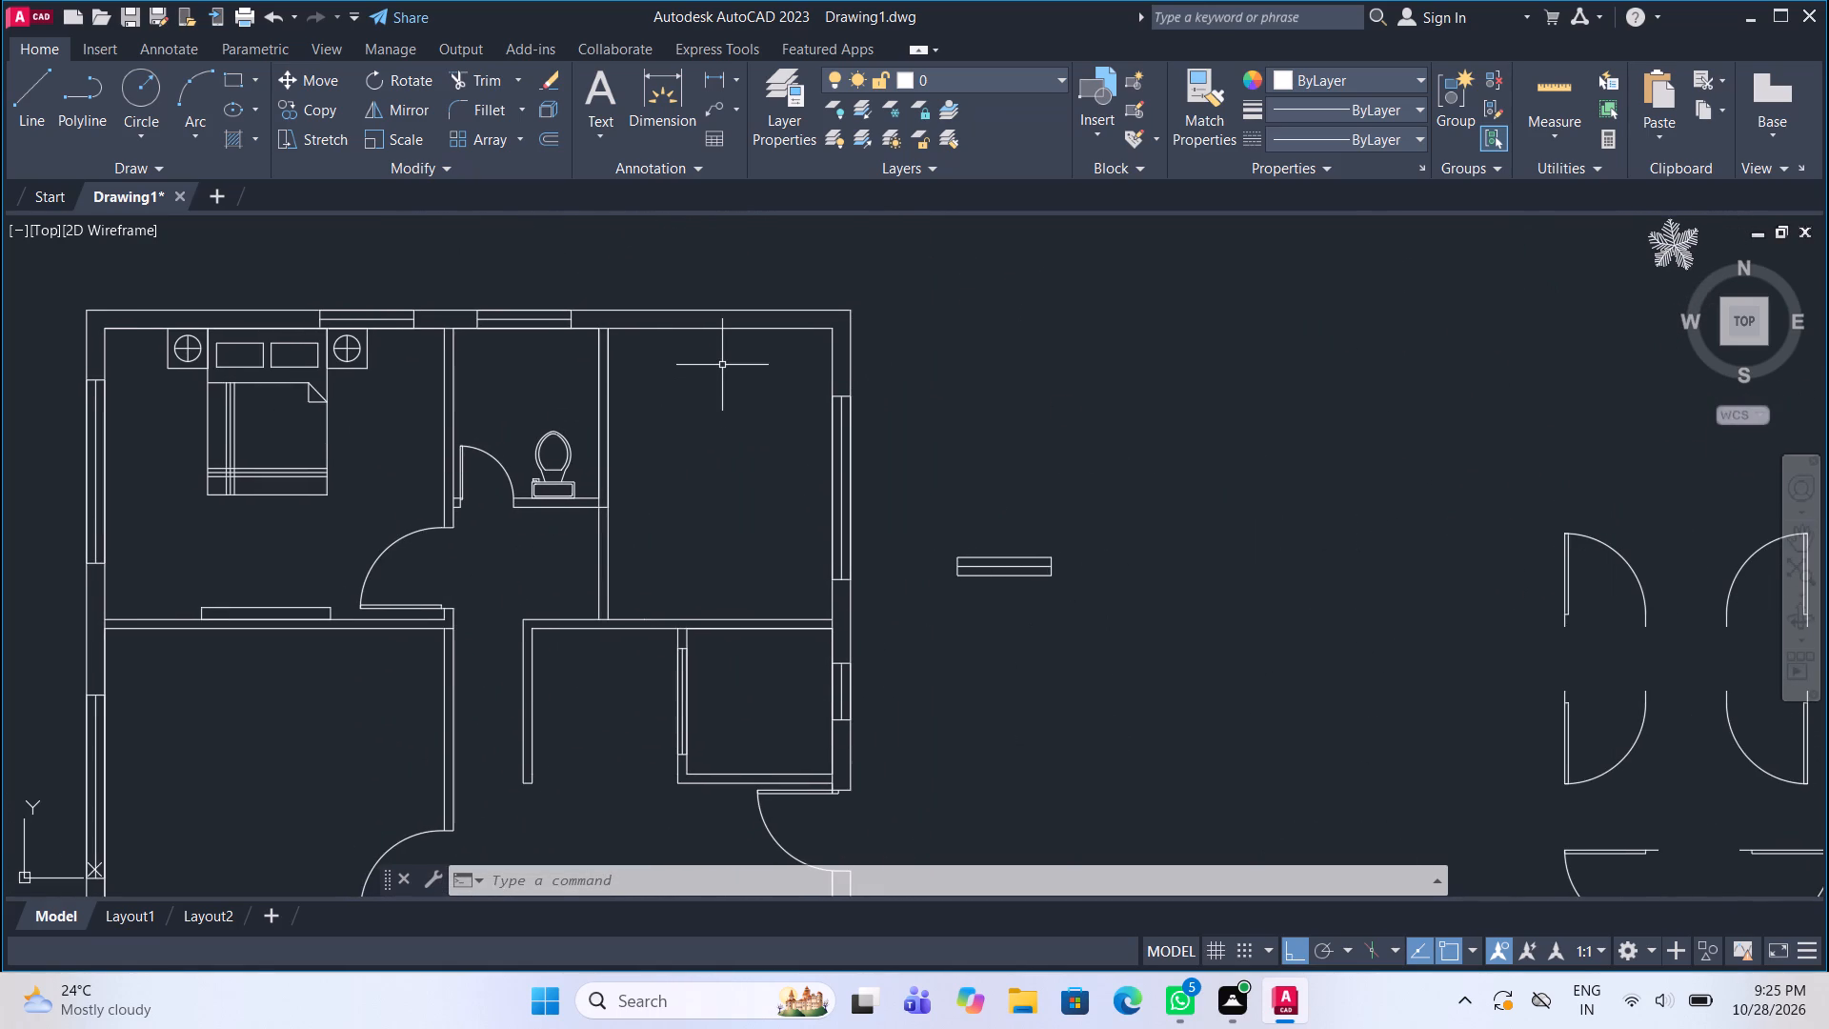
{"action": "left_click", "coordinate": [44, 85]}
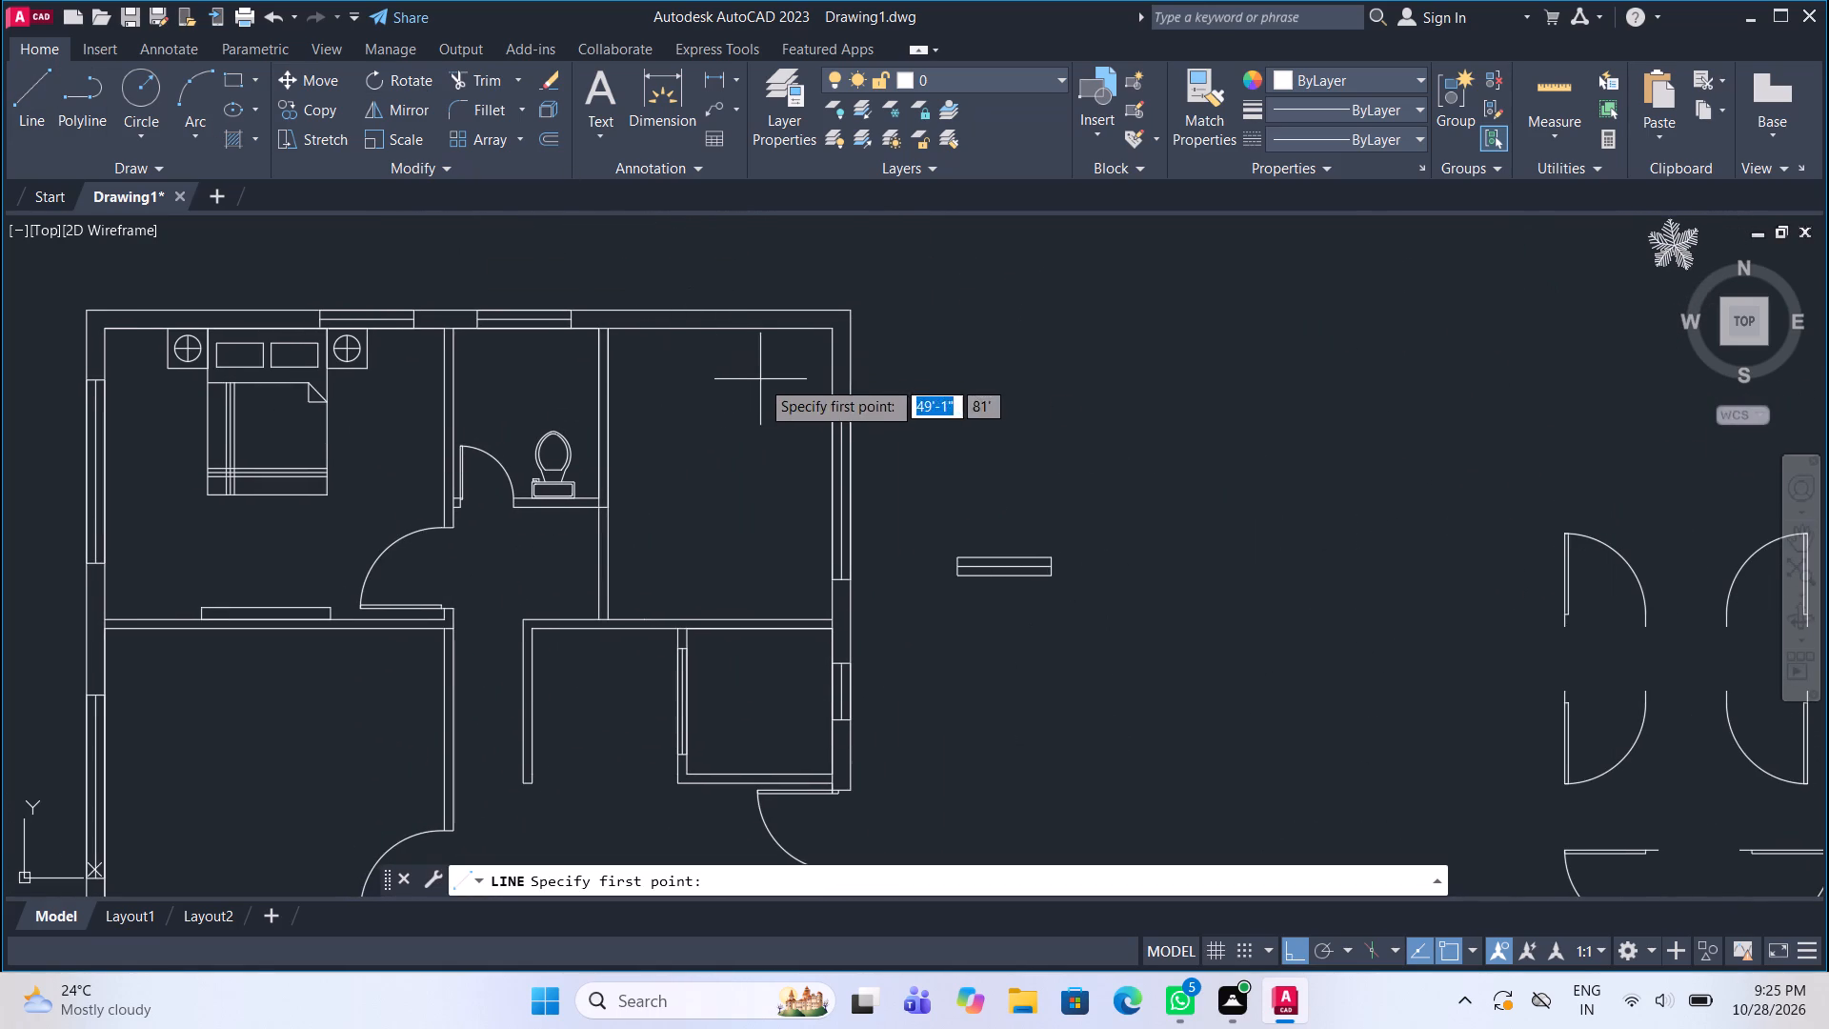
{"action": "scroll", "coordinate": [628, 368], "scroll_direction": "up", "scroll_amount": 2}
{"action": "left_click", "coordinate": [573, 269]}
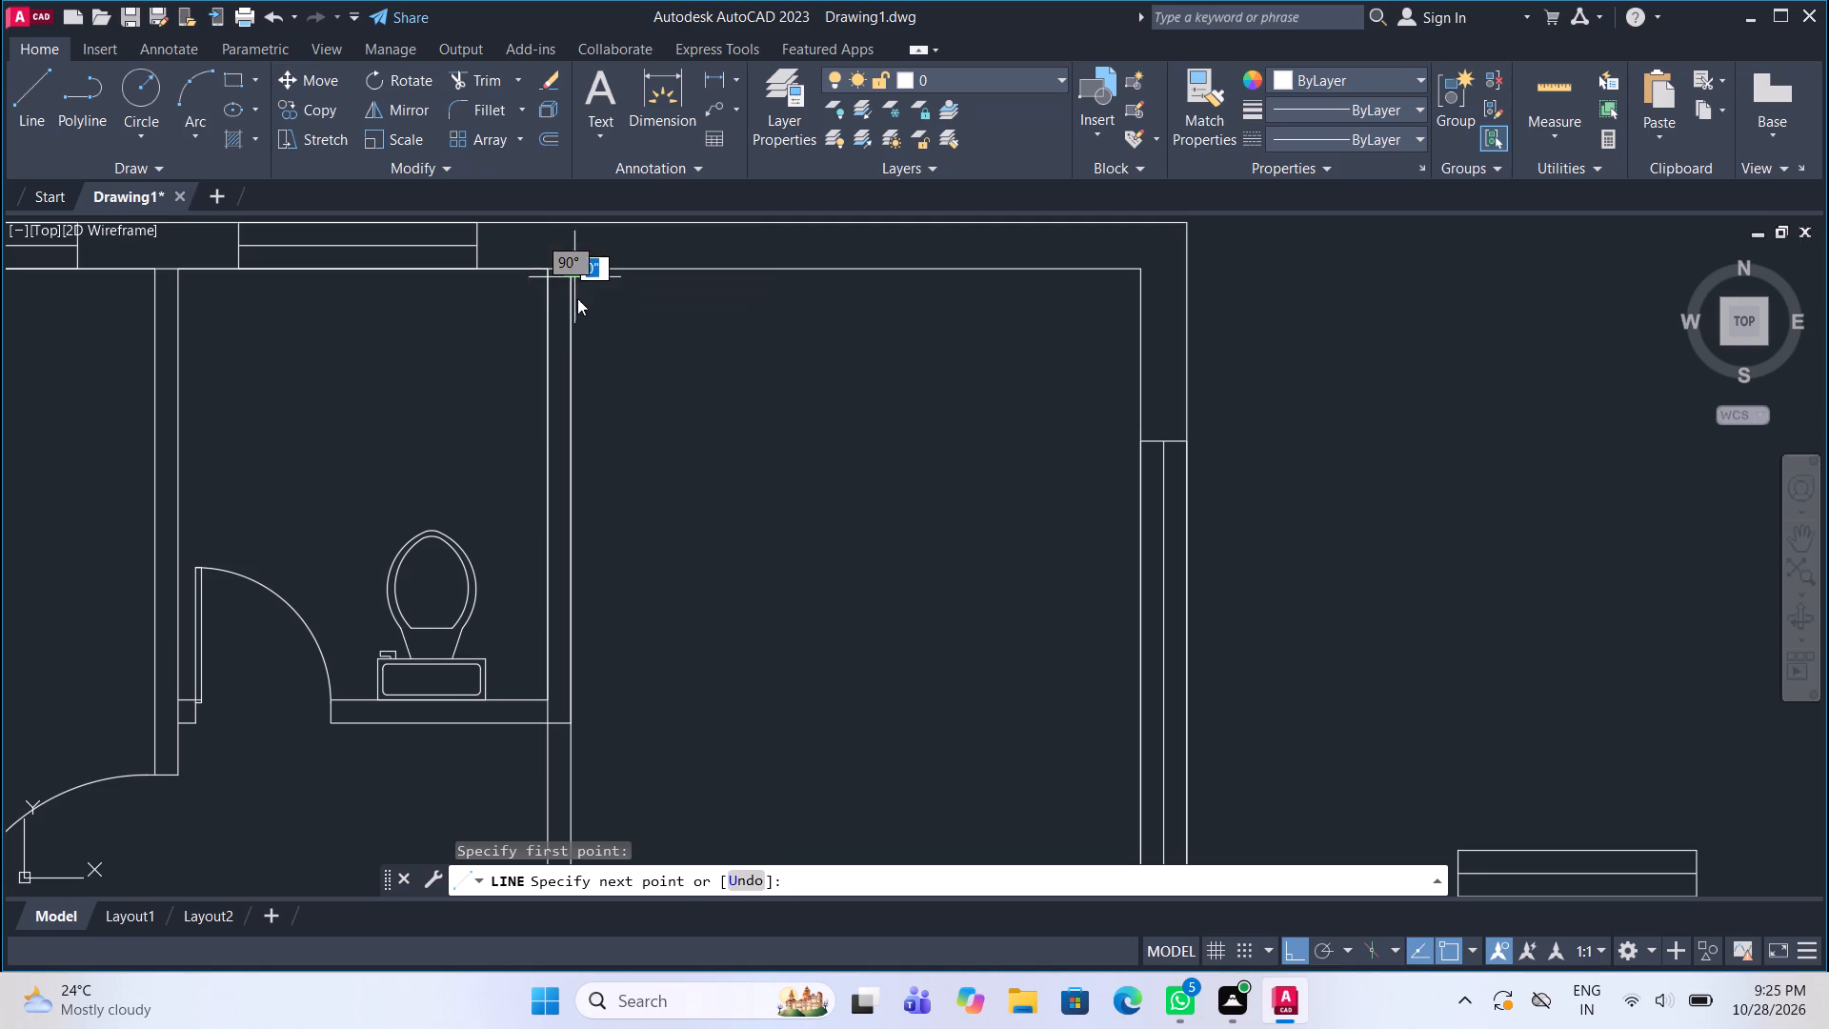
{"action": "key", "text": "2"}
{"action": "key", "text": "apostrophe"}
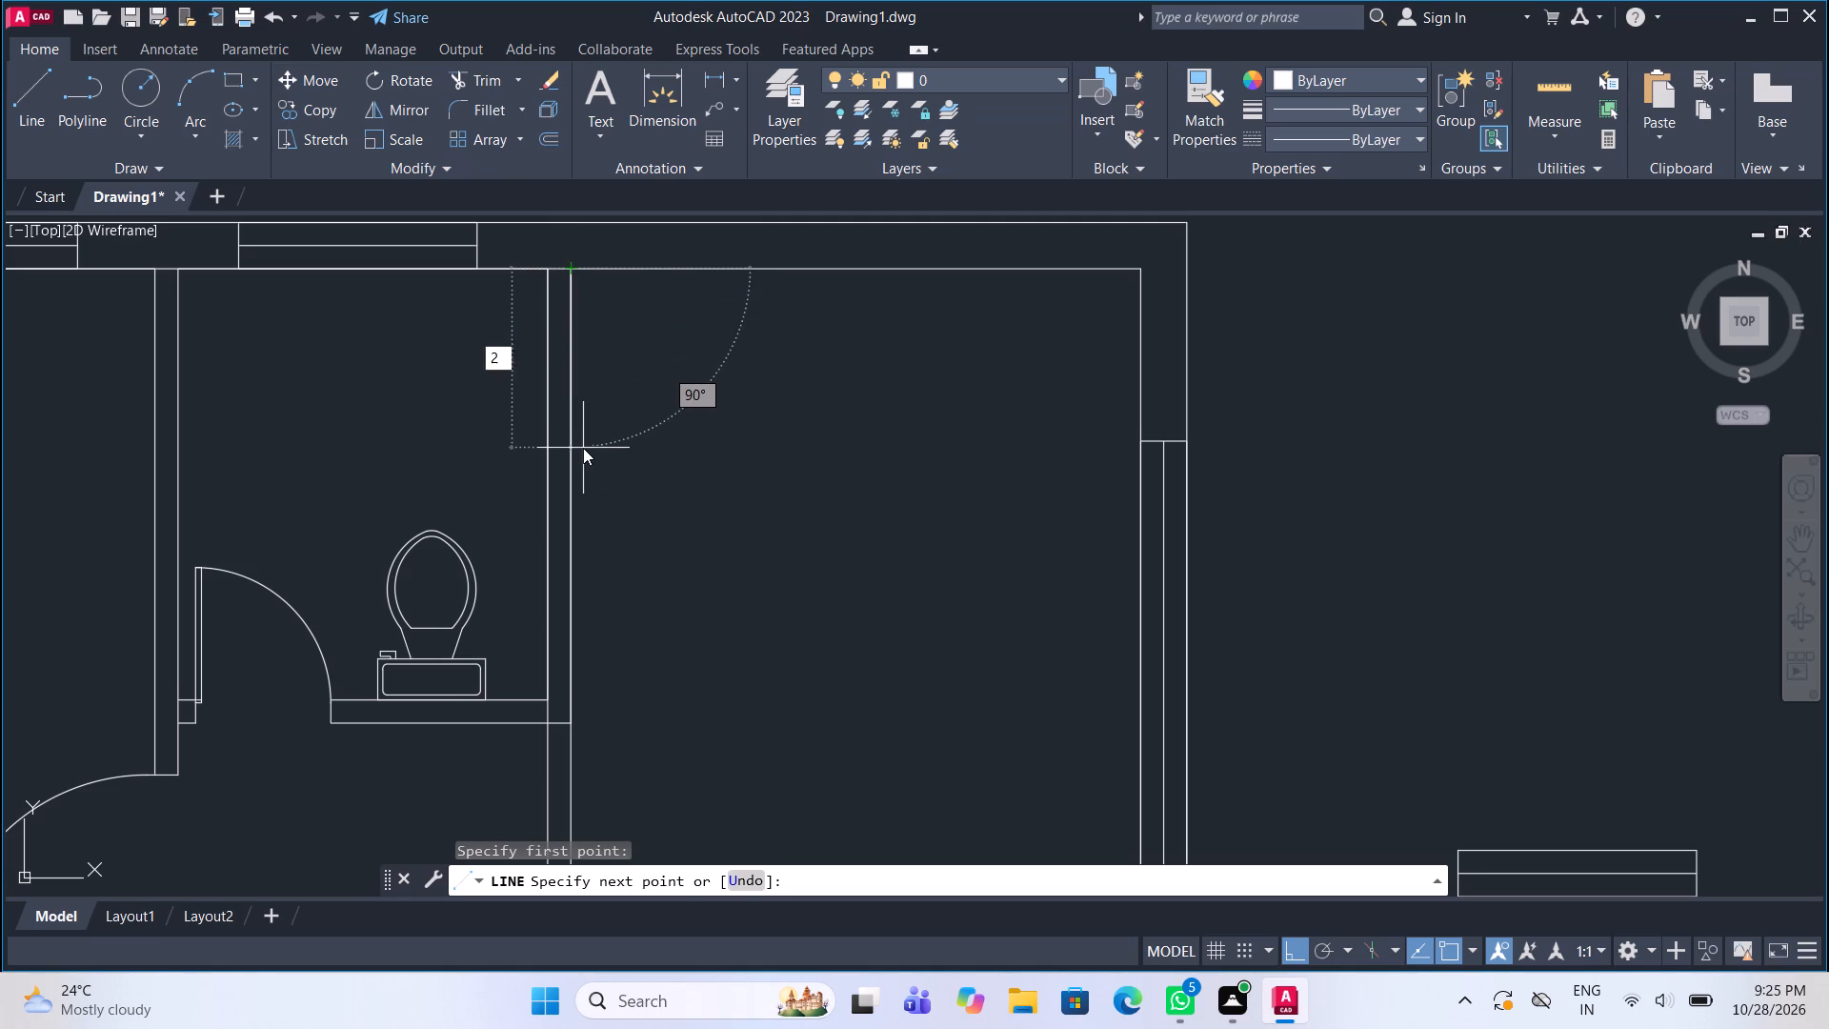
{"action": "key", "text": "Return"}
{"action": "scroll", "coordinate": [583, 453], "scroll_direction": "down", "scroll_amount": 3}
{"action": "middle_click_drag", "start_coordinate": [773, 458], "coordinate": [752, 454]}
{"action": "scroll", "coordinate": [653, 450], "scroll_direction": "up", "scroll_amount": 2}
{"action": "left_click", "coordinate": [677, 428]}
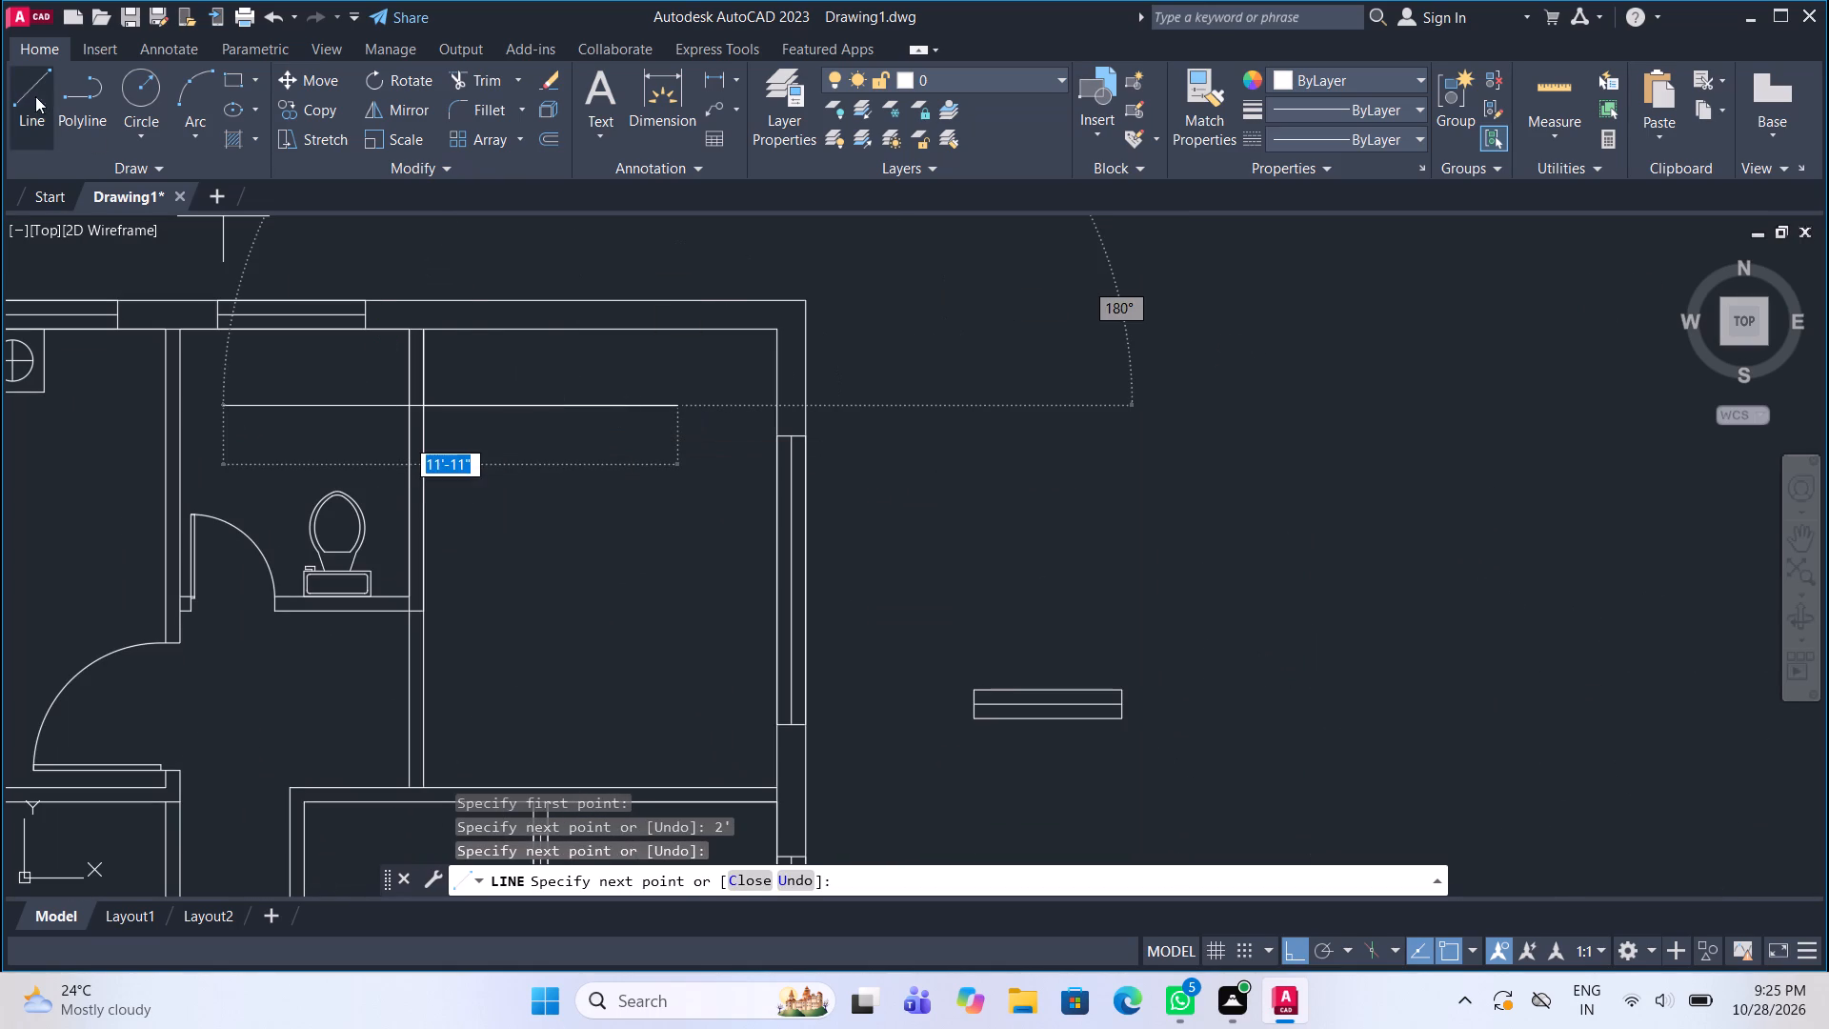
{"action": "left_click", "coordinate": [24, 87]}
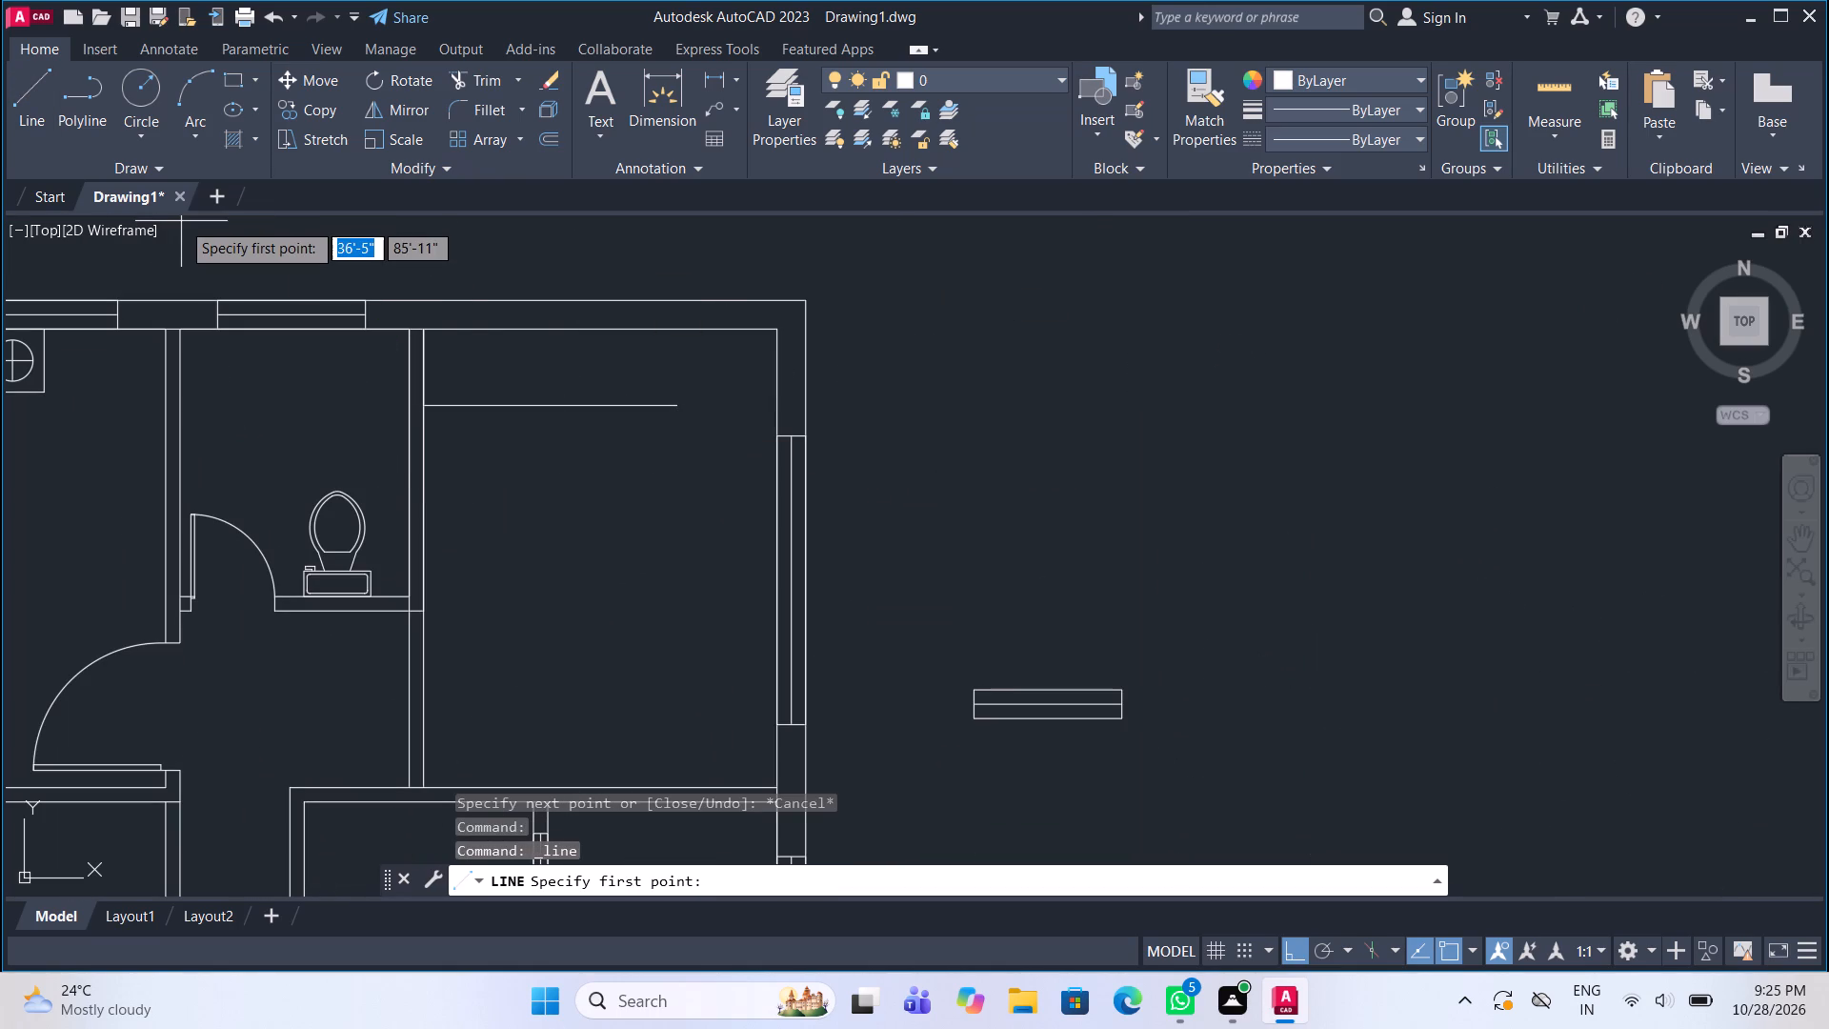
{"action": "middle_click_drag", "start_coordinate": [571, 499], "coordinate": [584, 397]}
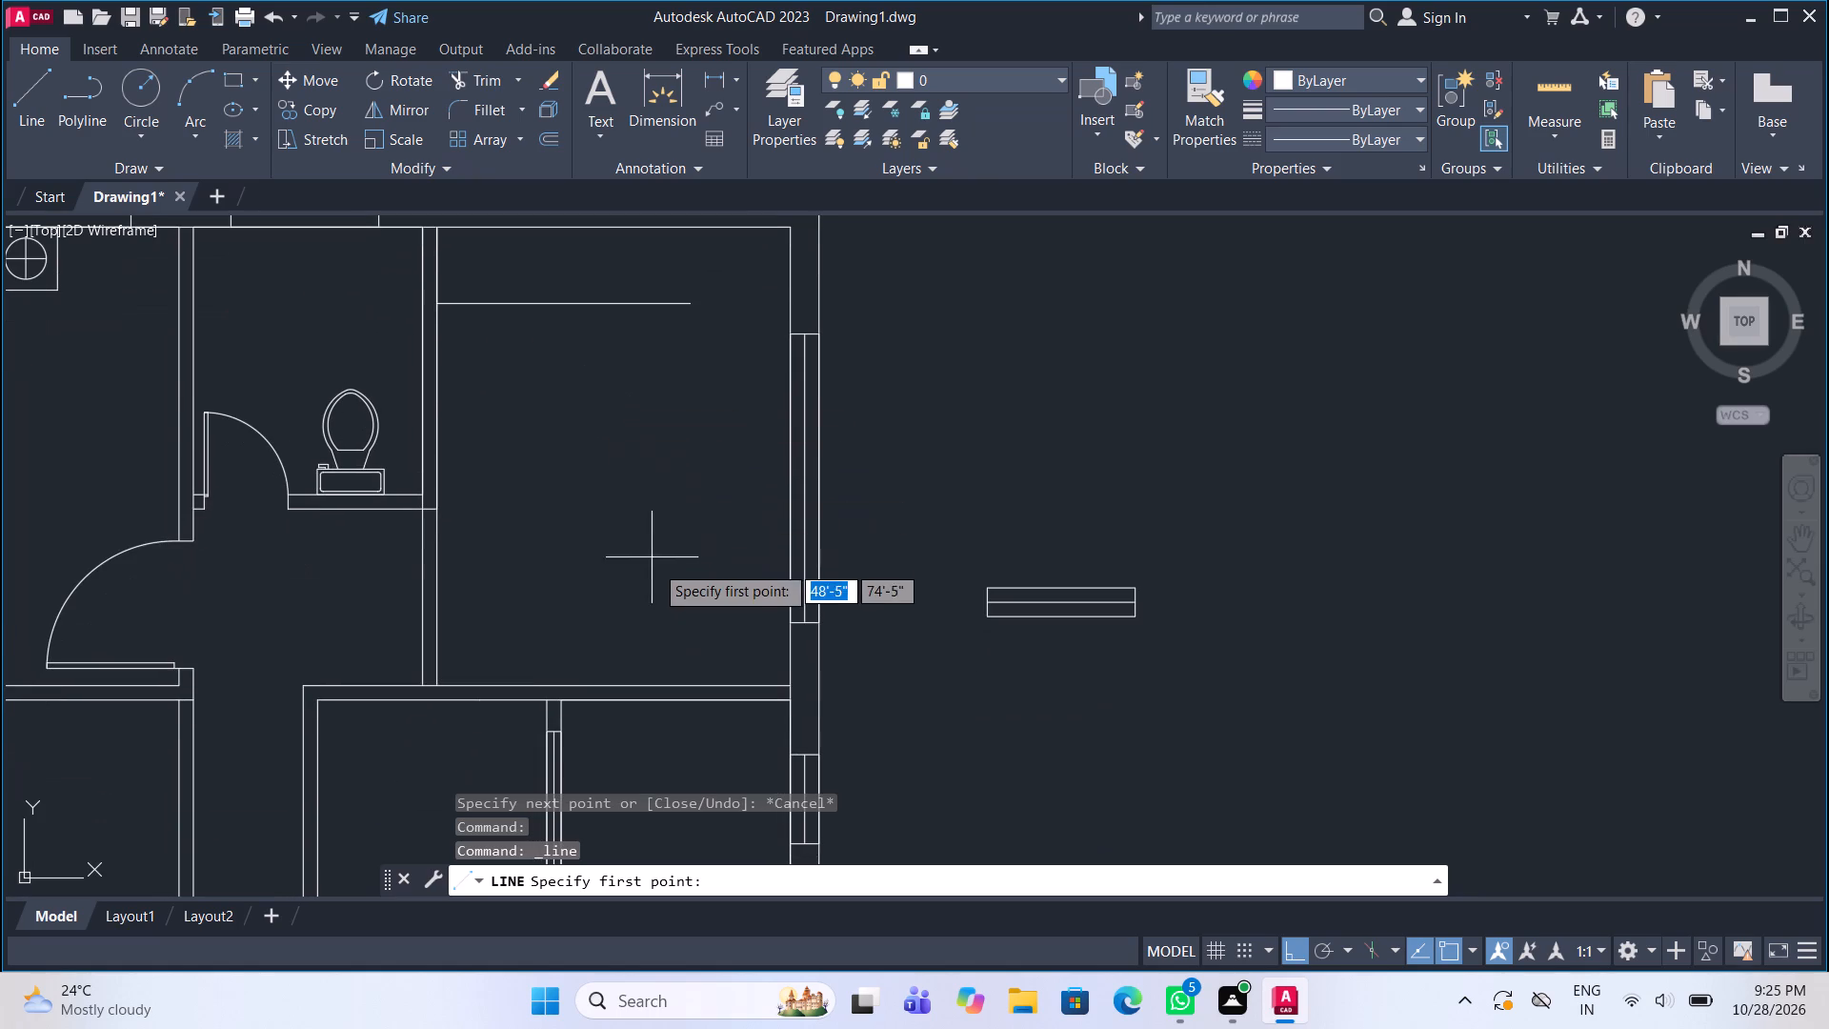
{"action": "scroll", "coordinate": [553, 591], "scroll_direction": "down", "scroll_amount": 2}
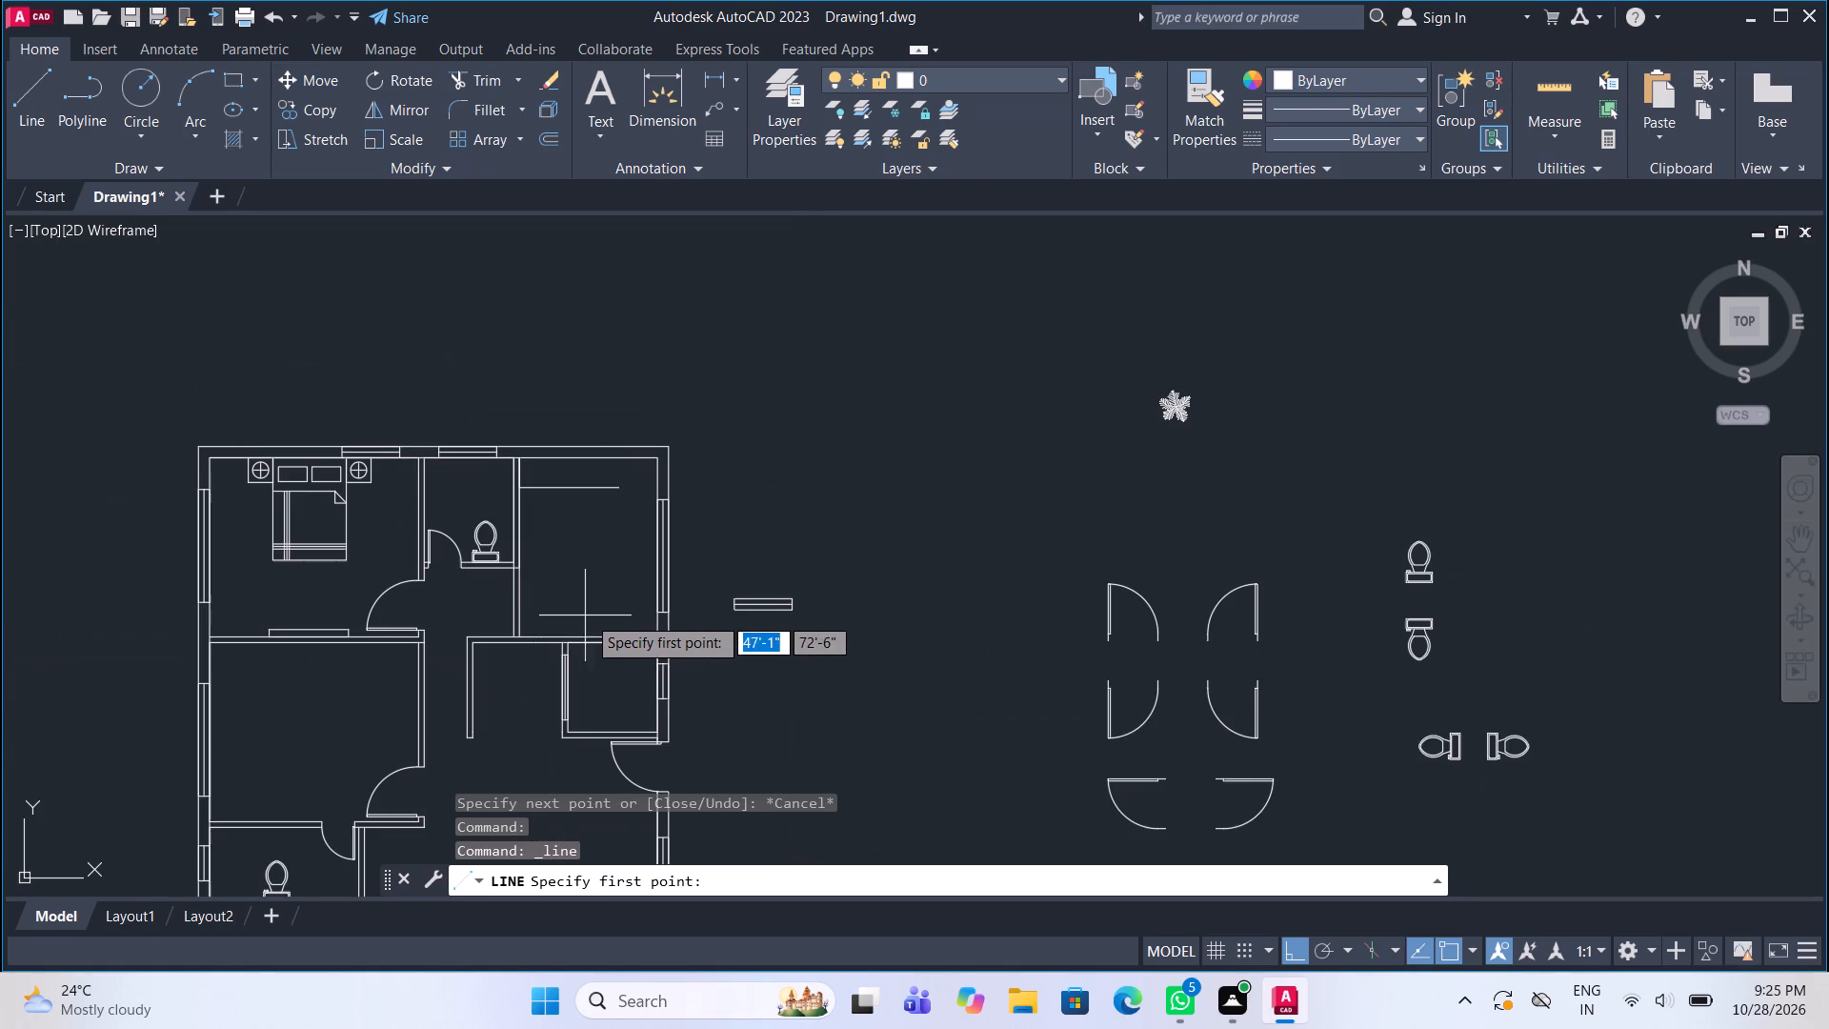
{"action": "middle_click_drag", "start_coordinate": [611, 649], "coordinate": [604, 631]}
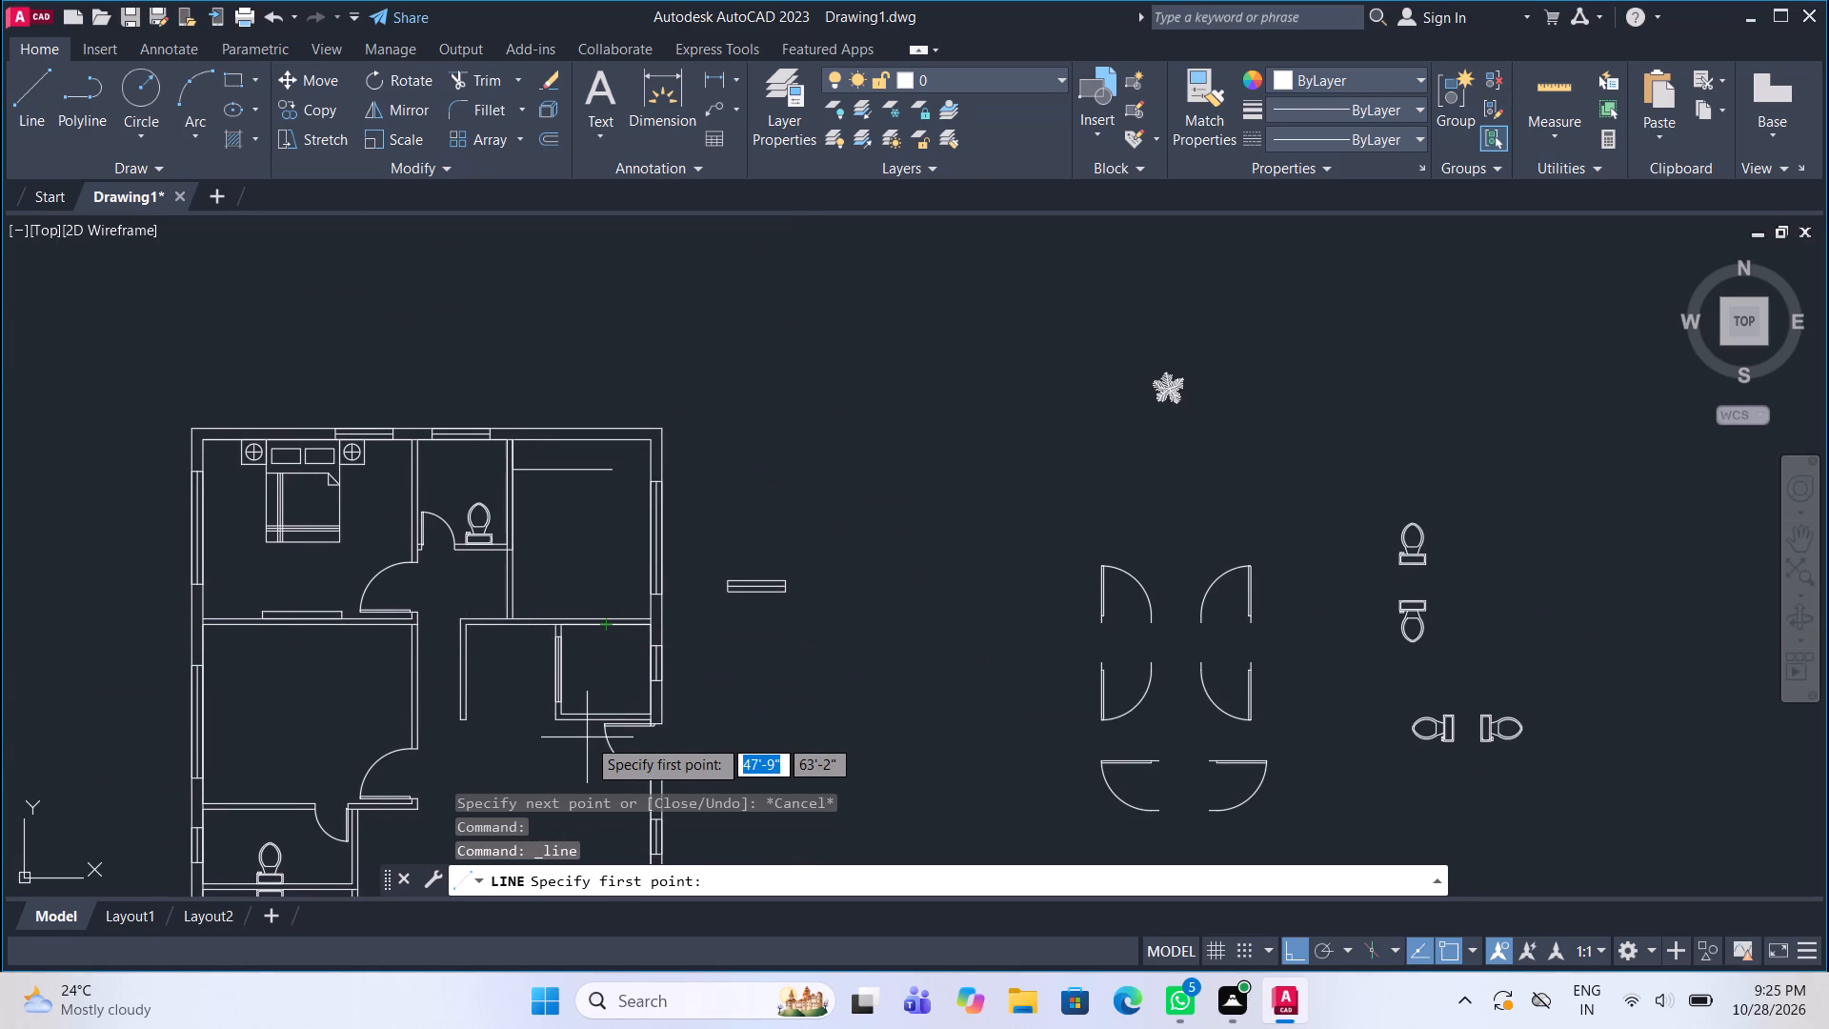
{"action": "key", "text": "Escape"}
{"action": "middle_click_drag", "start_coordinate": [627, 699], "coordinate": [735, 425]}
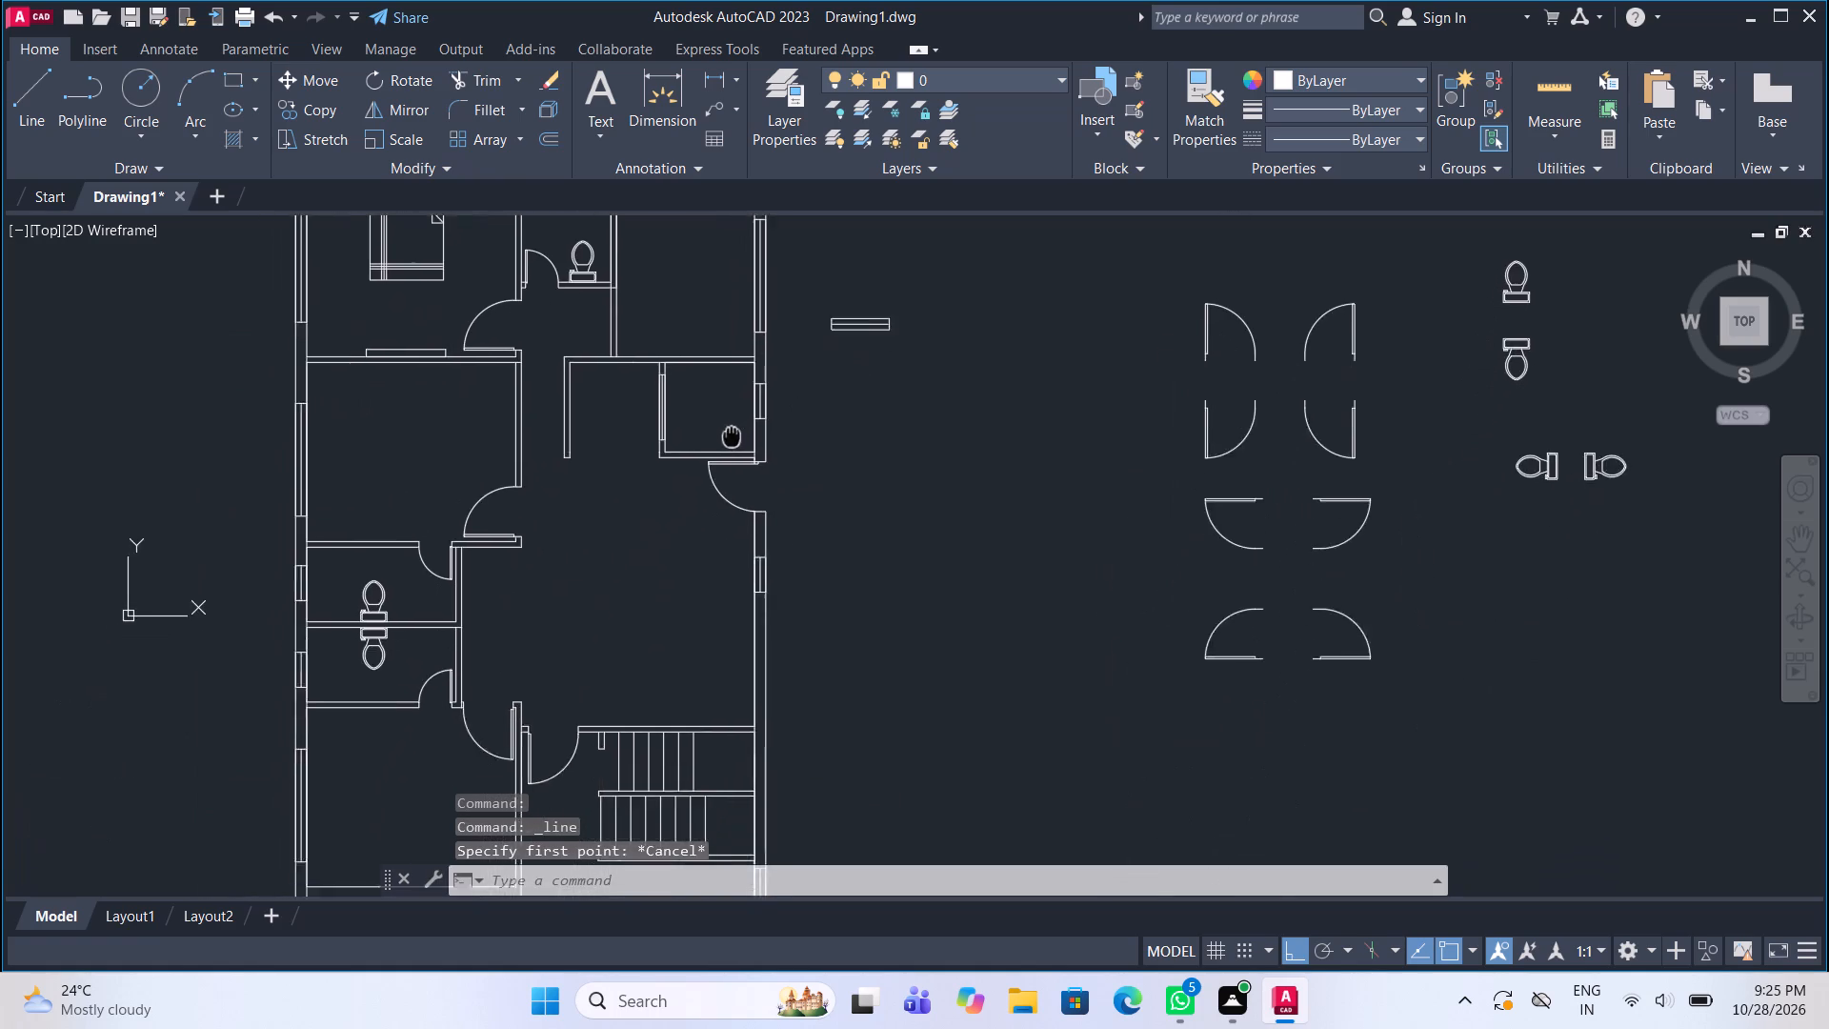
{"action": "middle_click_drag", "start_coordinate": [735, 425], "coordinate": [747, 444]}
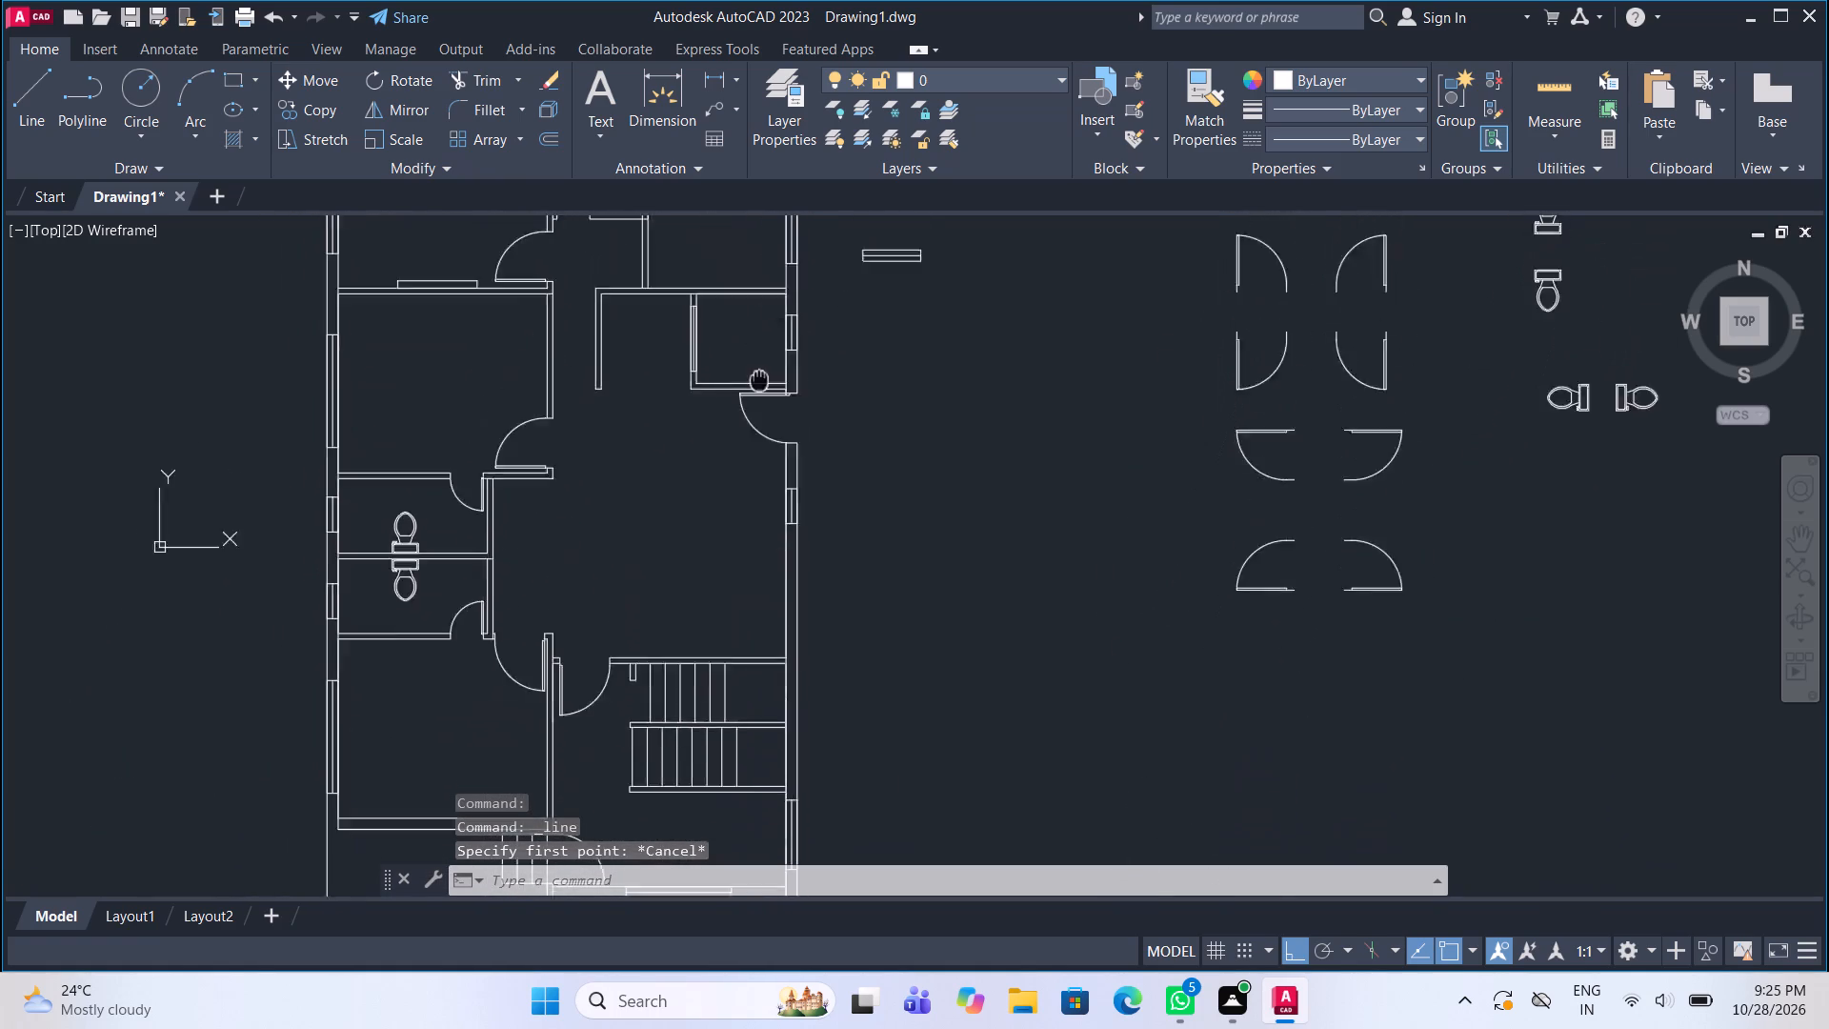
Trim away the partition between the top-right room and the passage, from the toilet's lower corner down to the wall below.
{"action": "middle_click_drag", "start_coordinate": [747, 444], "coordinate": [726, 535]}
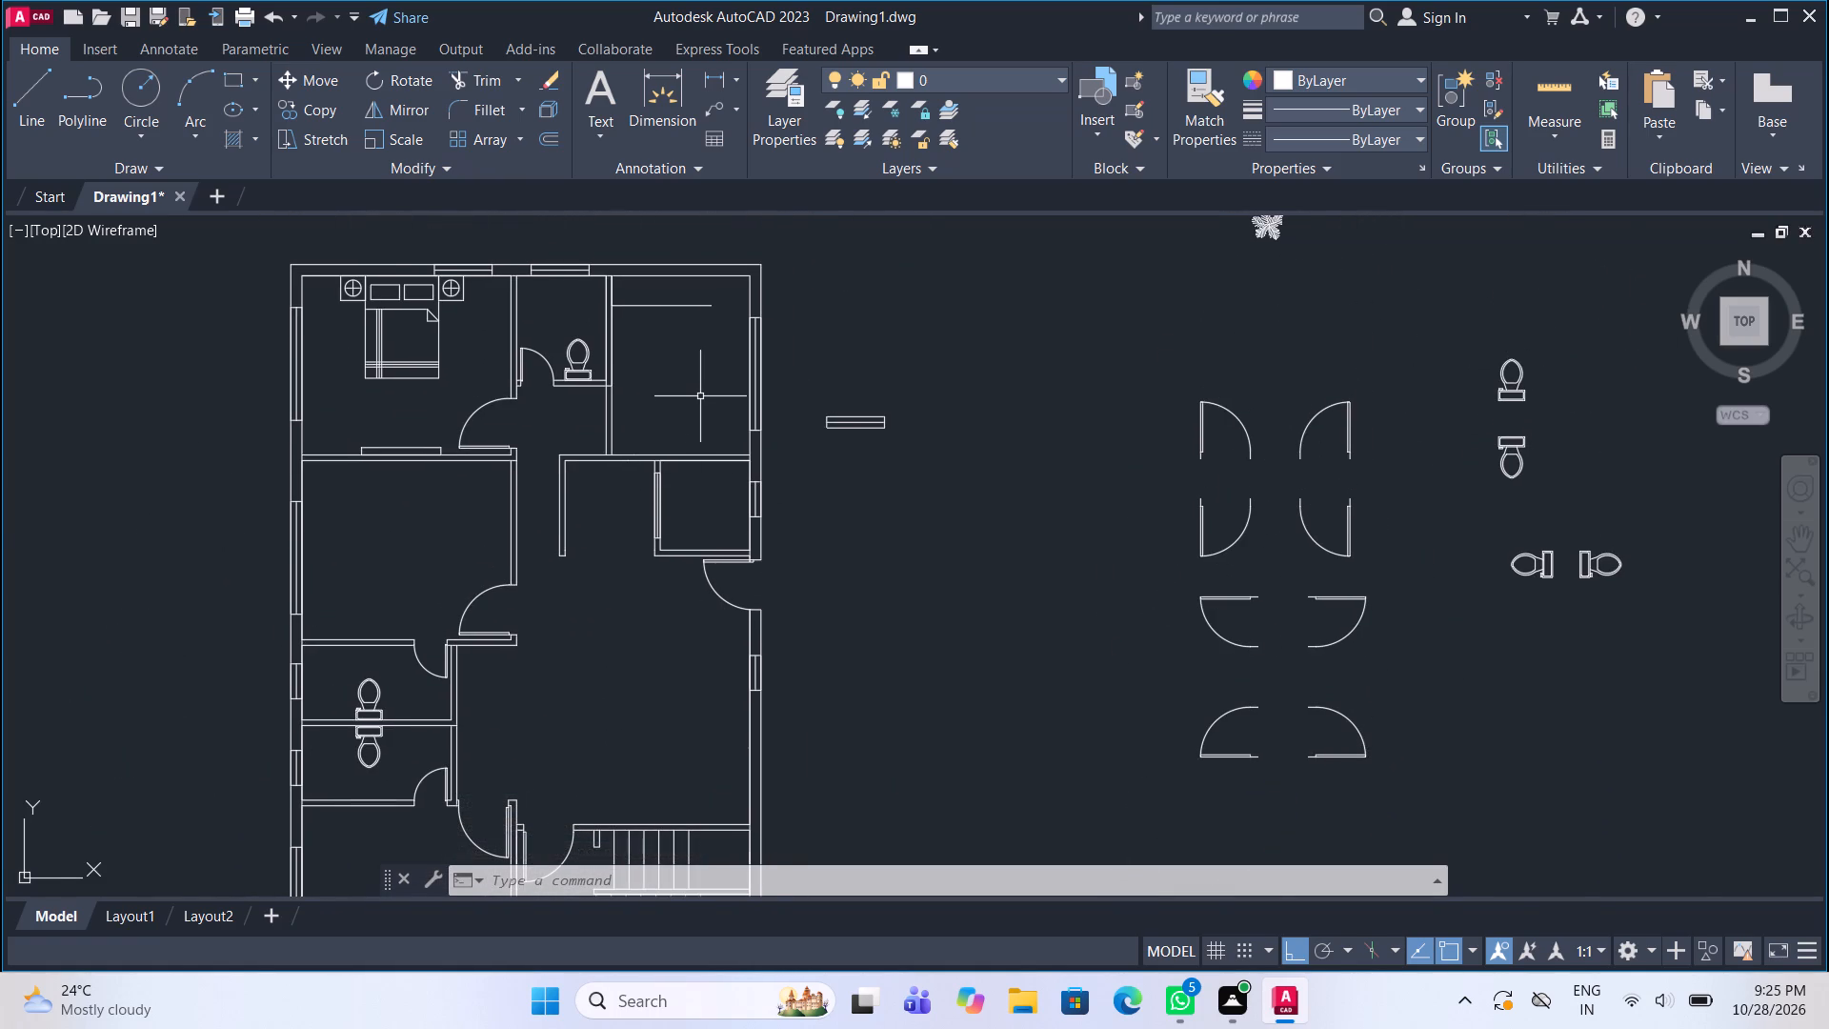
{"action": "scroll", "coordinate": [700, 393], "scroll_direction": "up", "scroll_amount": 2}
{"action": "scroll", "coordinate": [700, 396], "scroll_direction": "down", "scroll_amount": 1}
{"action": "middle_click_drag", "start_coordinate": [700, 396], "coordinate": [719, 494]}
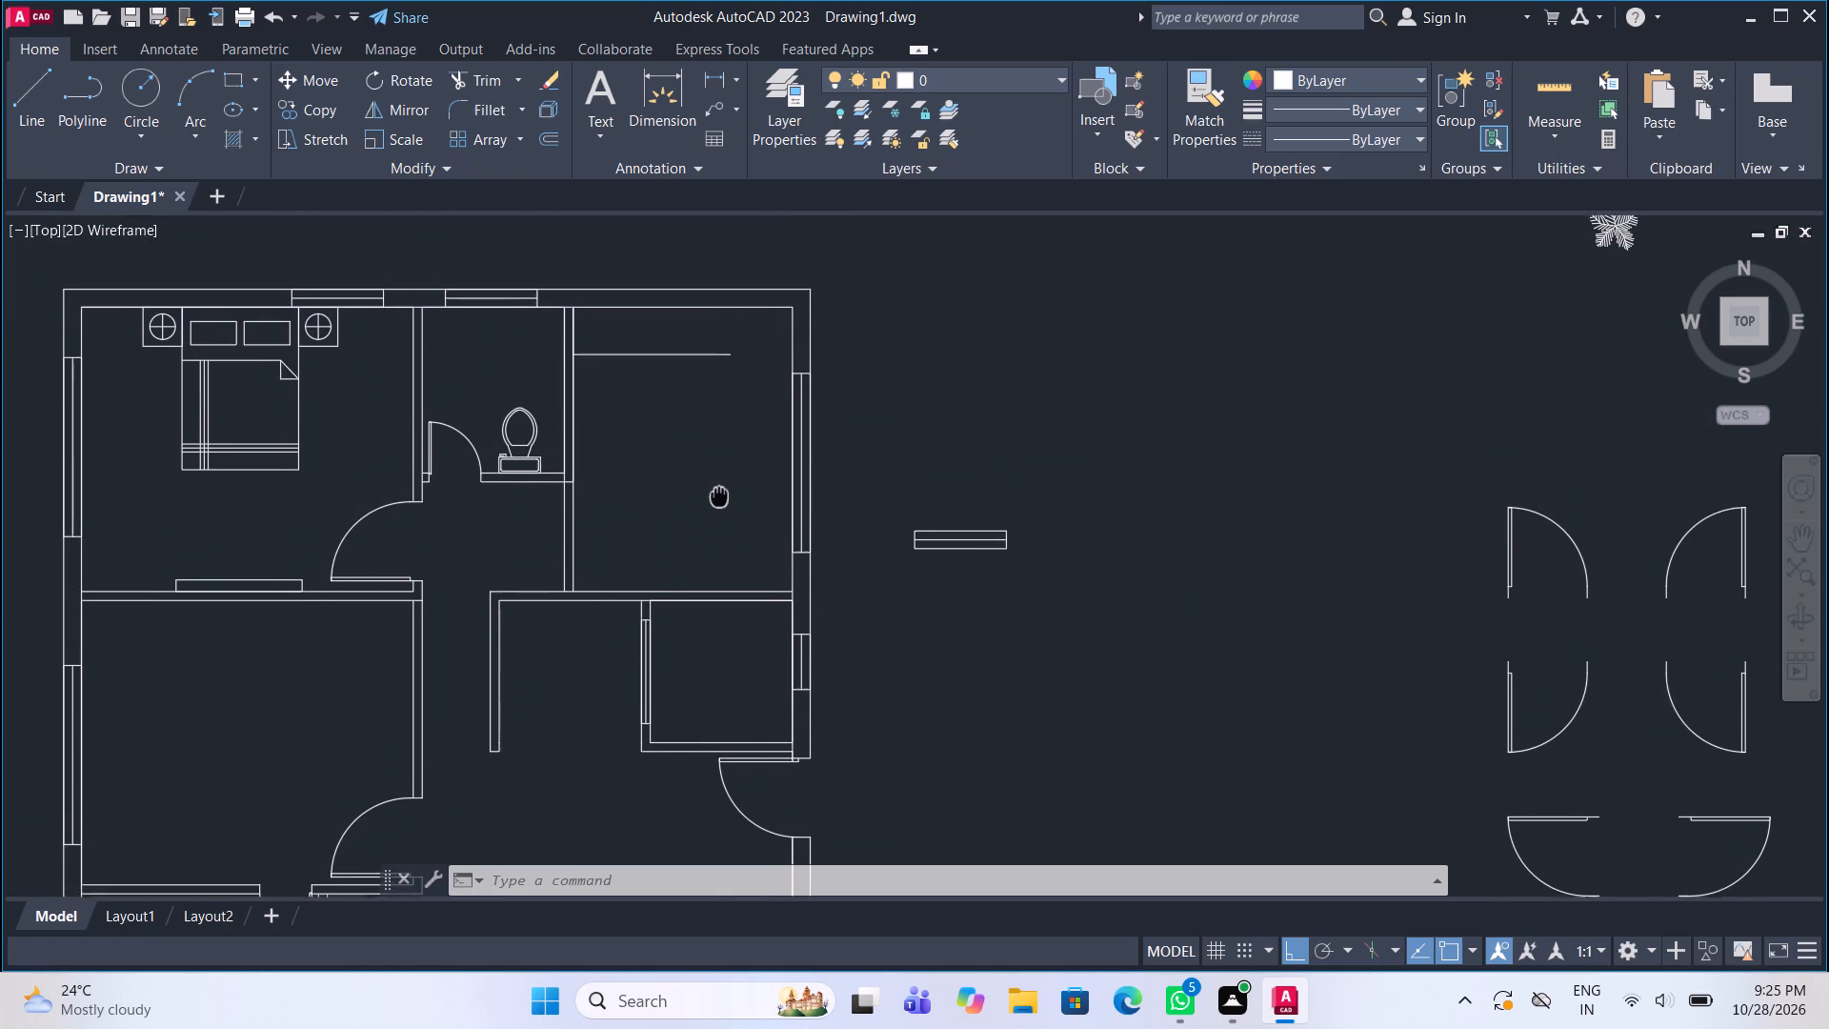
{"action": "middle_click_drag", "start_coordinate": [719, 494], "coordinate": [723, 513]}
{"action": "scroll", "coordinate": [534, 547], "scroll_direction": "up", "scroll_amount": 1}
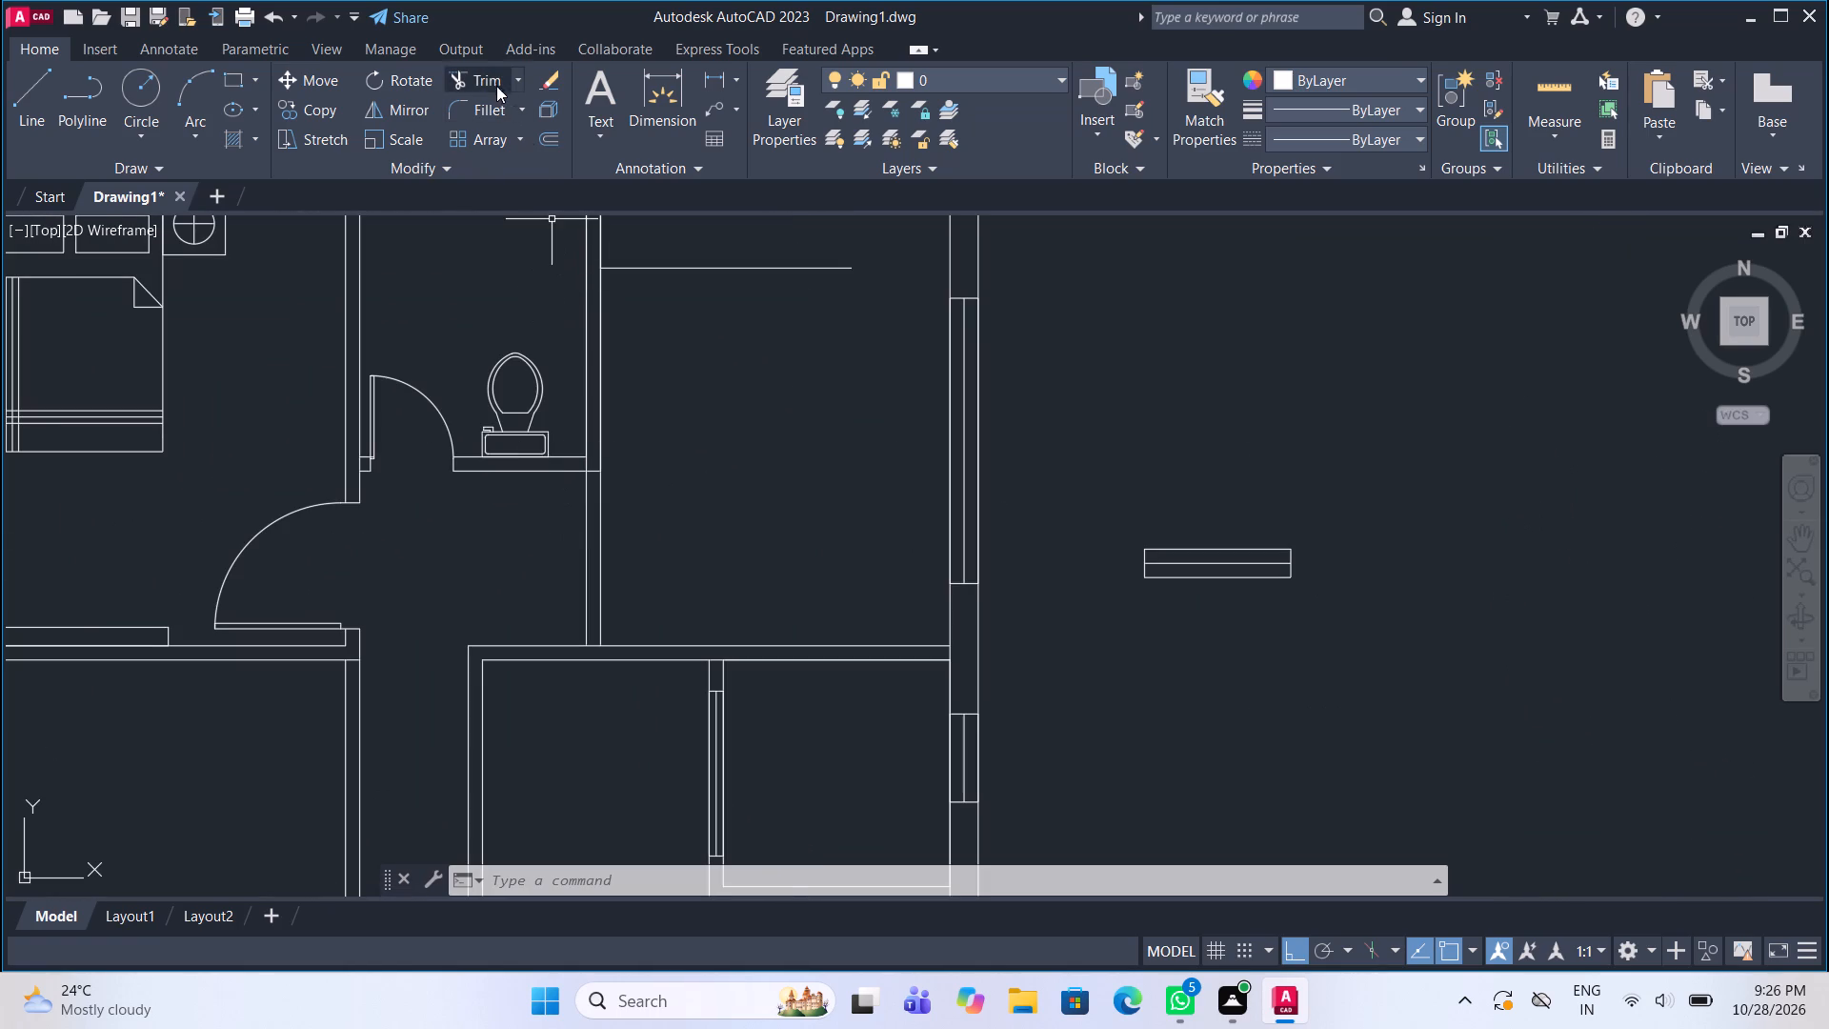
{"action": "left_click", "coordinate": [494, 82]}
{"action": "left_click_drag", "start_coordinate": [542, 534], "coordinate": [641, 522]}
{"action": "scroll", "coordinate": [621, 522], "scroll_direction": "down", "scroll_amount": 3}
{"action": "key", "text": "Escape"}
{"action": "middle_click_drag", "start_coordinate": [666, 536], "coordinate": [649, 536]}
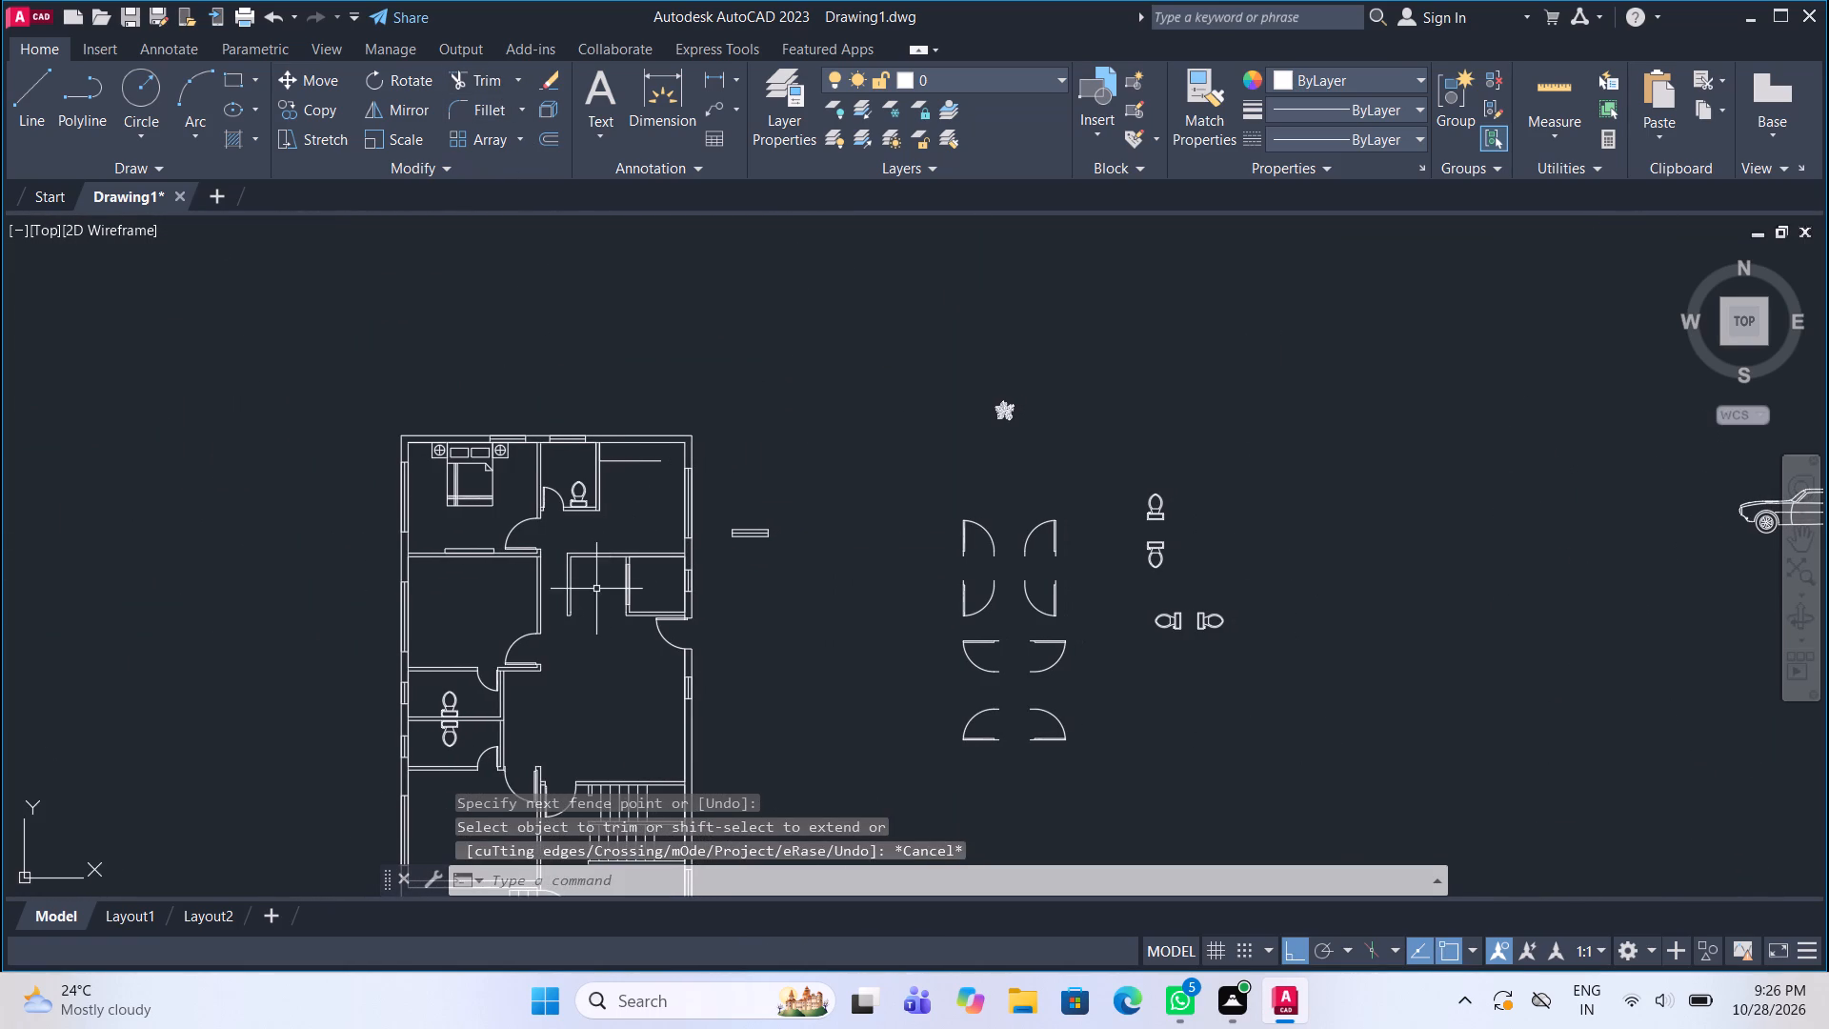
Move the two vertical lines of the short partition below the top-right room 1' to the right.
{"action": "scroll", "coordinate": [595, 590], "scroll_direction": "up", "scroll_amount": 1}
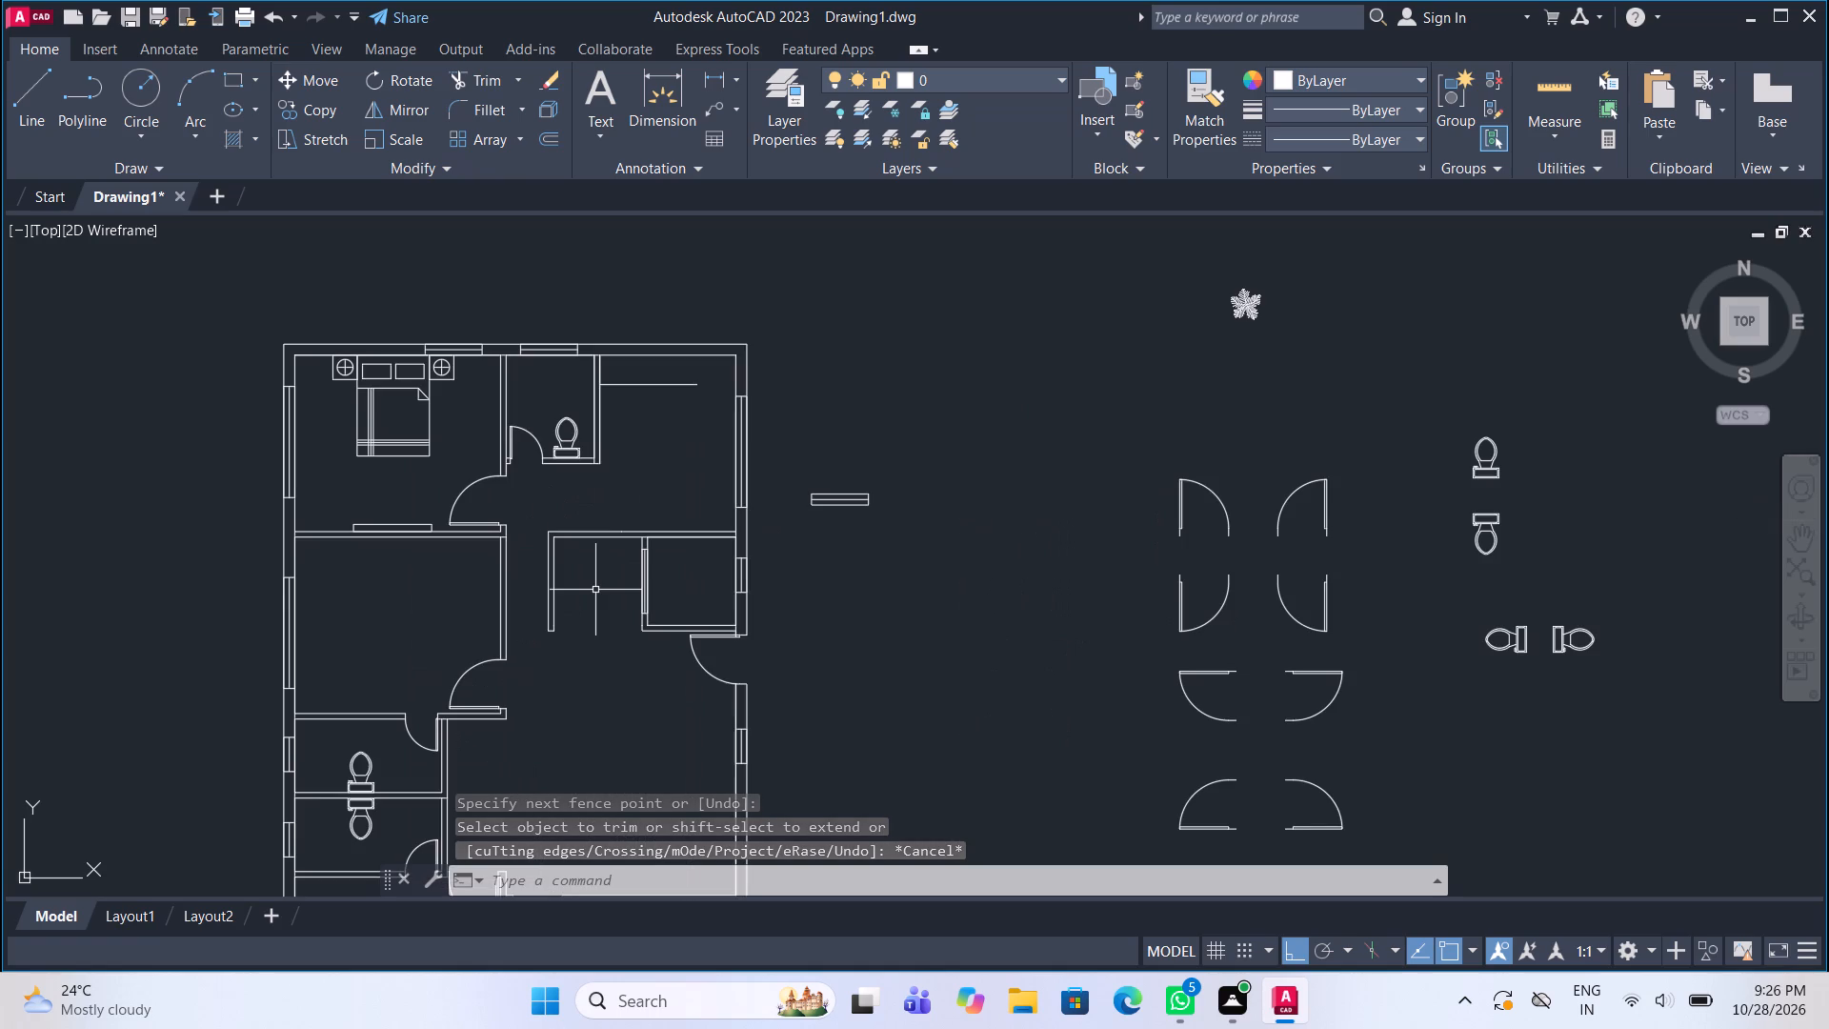
{"action": "scroll", "coordinate": [570, 567], "scroll_direction": "up", "scroll_amount": 1}
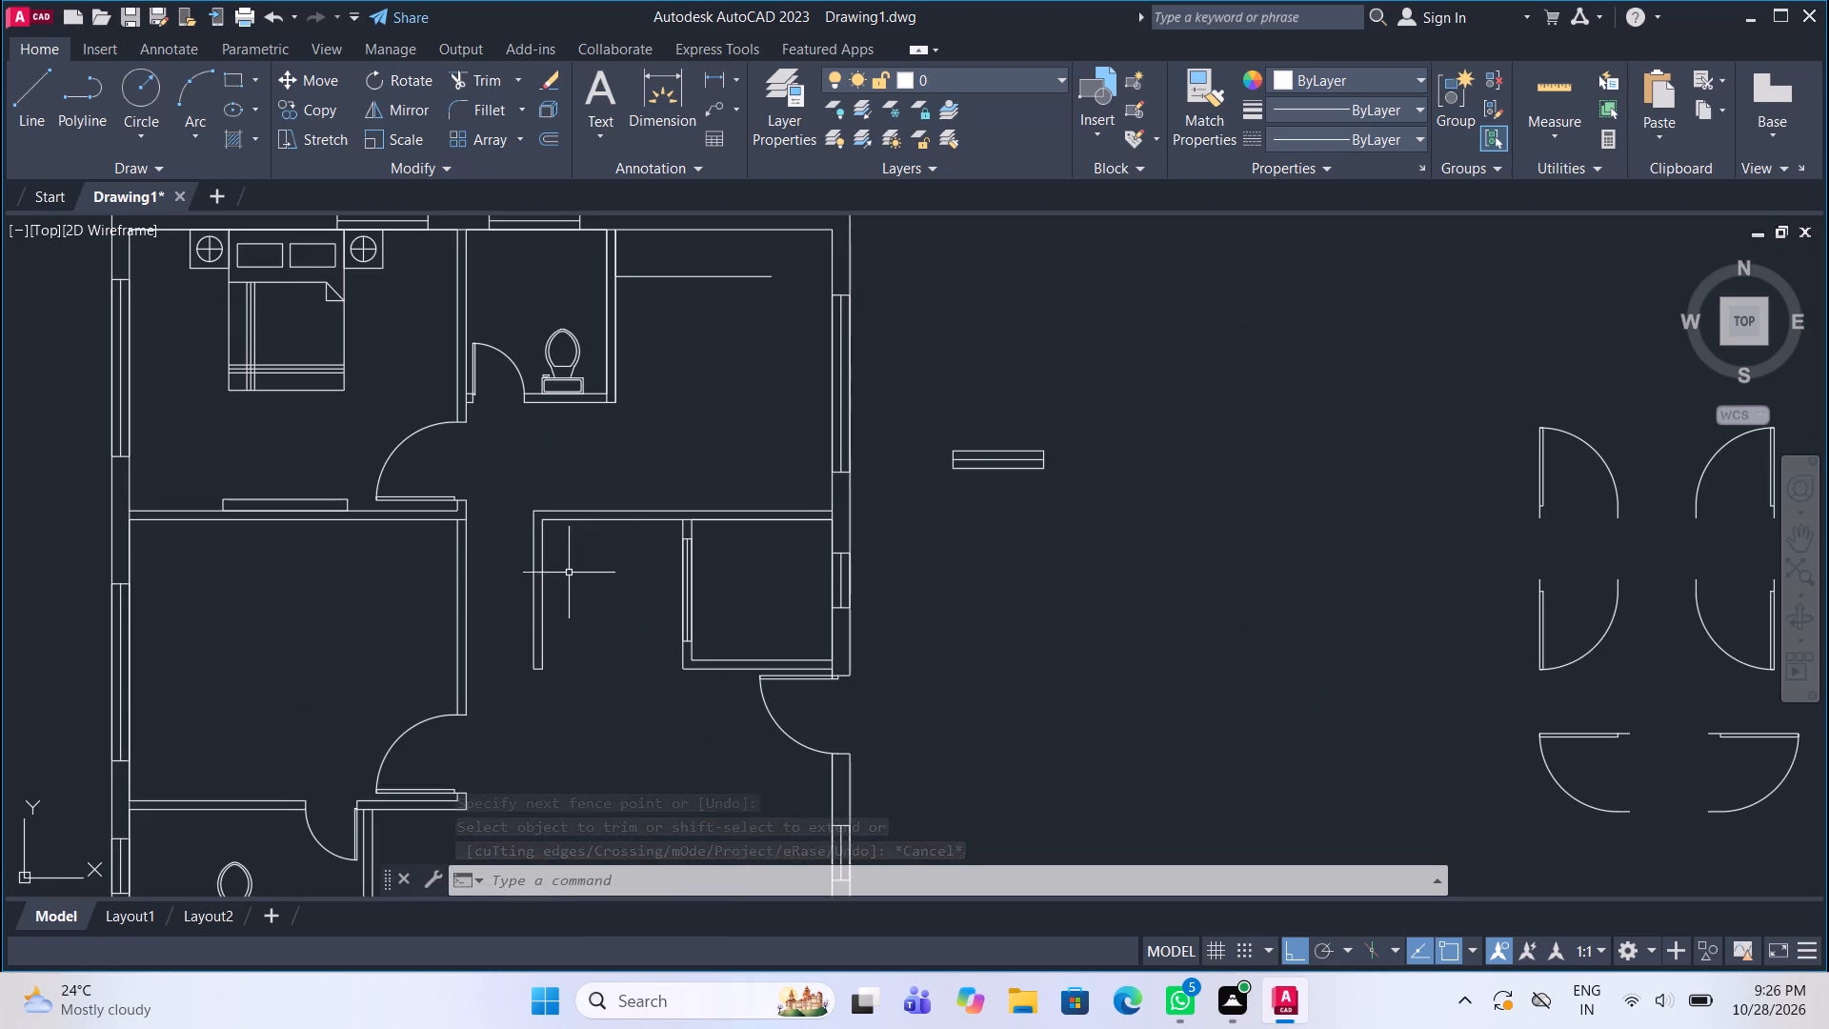
{"action": "left_click", "coordinate": [557, 626]}
{"action": "left_click", "coordinate": [520, 593]}
{"action": "left_click", "coordinate": [328, 68]}
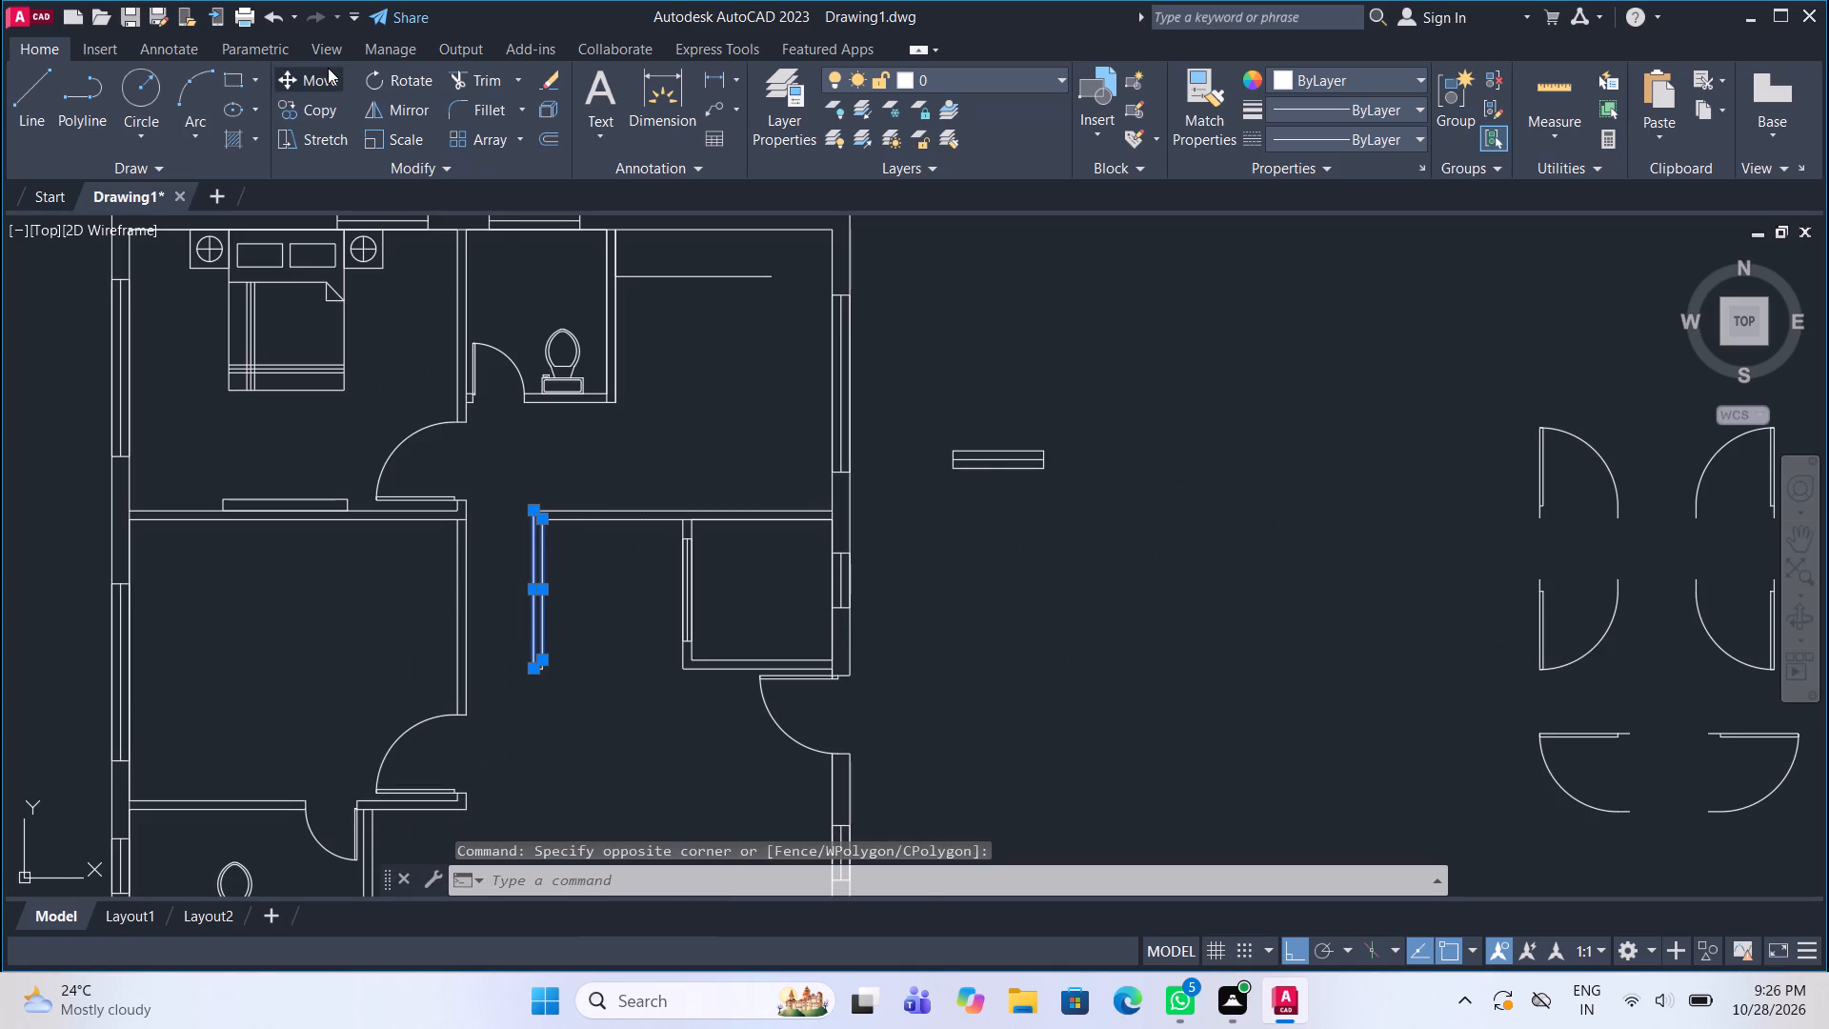
{"action": "scroll", "coordinate": [568, 520], "scroll_direction": "up", "scroll_amount": 3}
{"action": "left_click", "coordinate": [460, 524]}
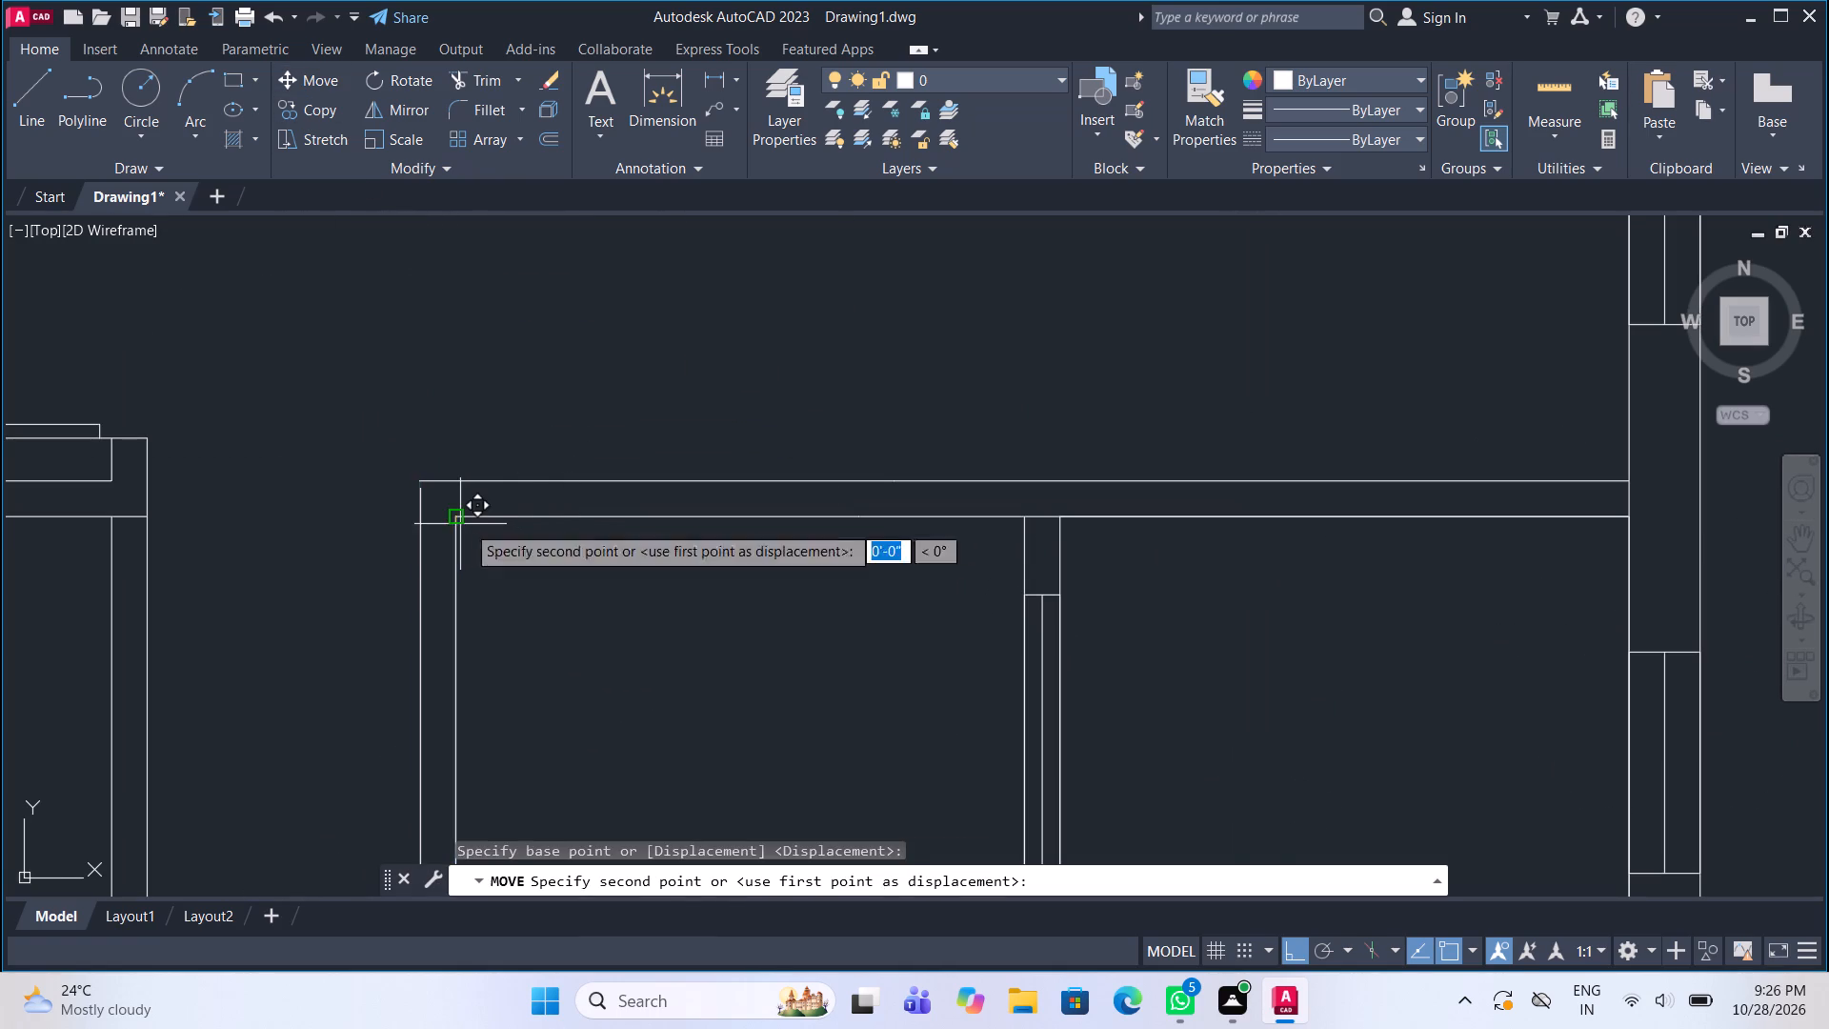
{"action": "type", "text": "1'"}
{"action": "key", "text": "Return"}
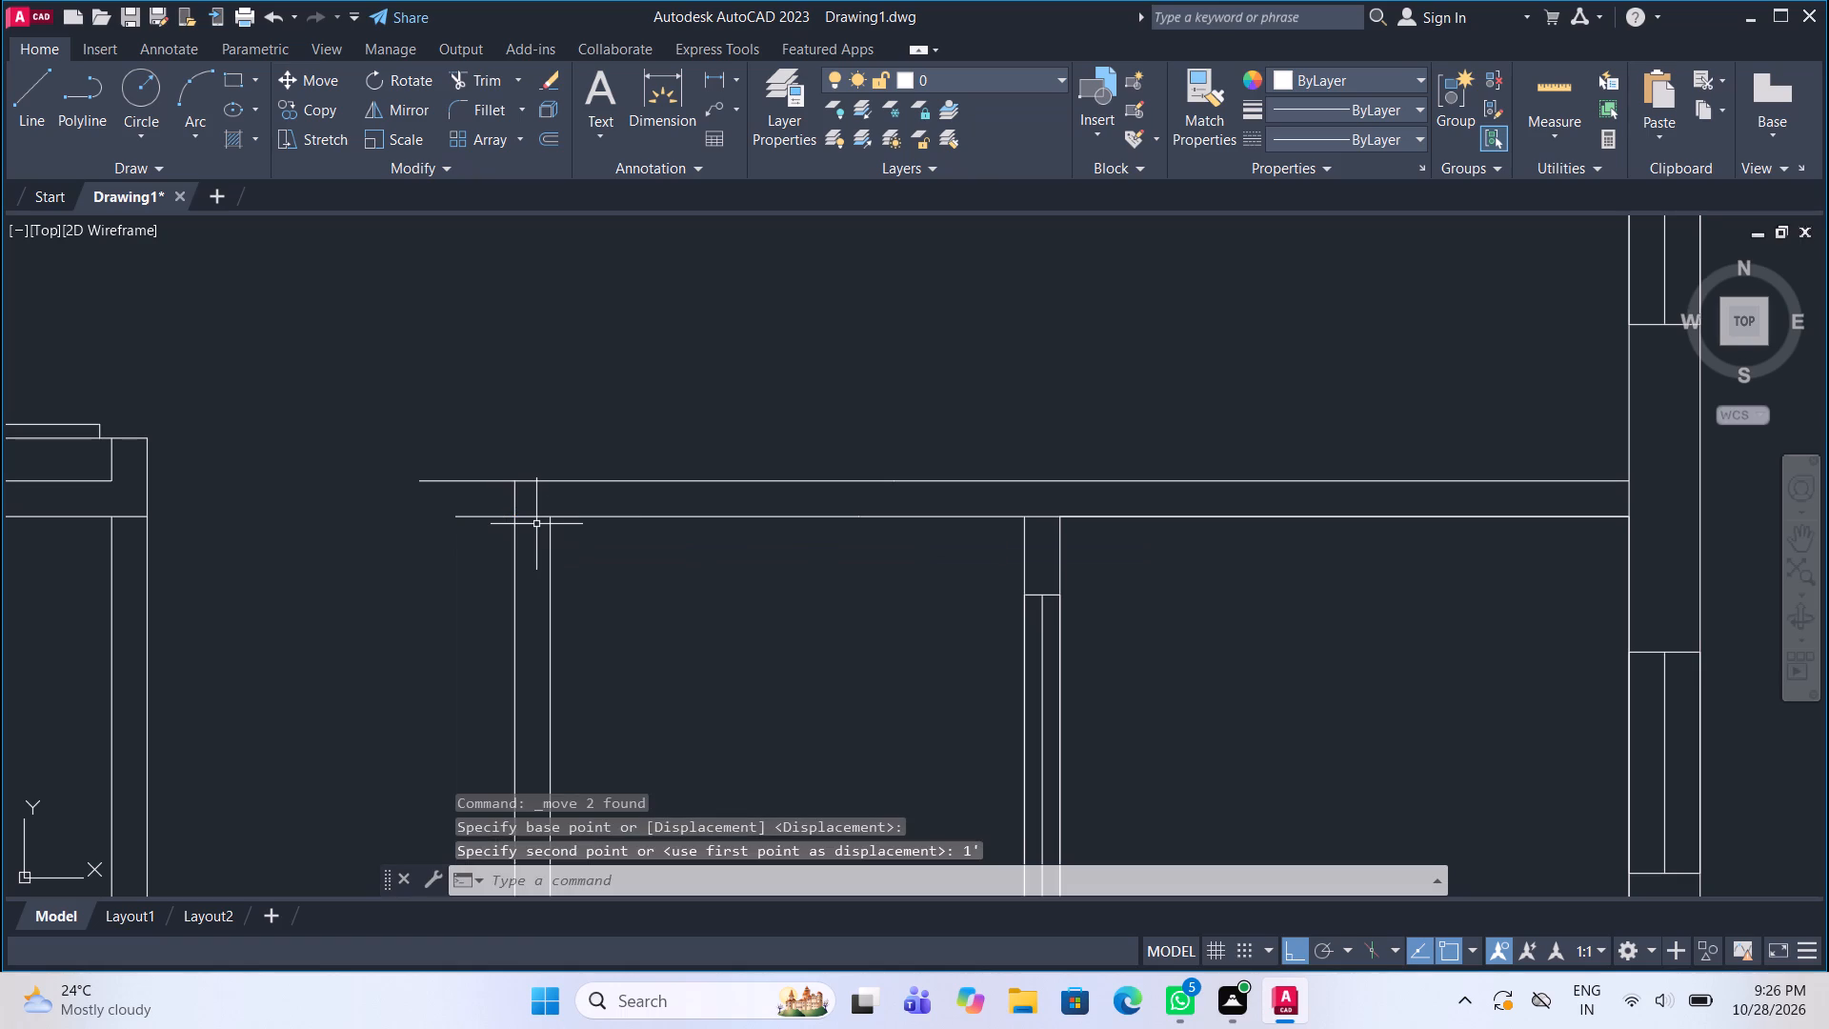
Fillet the moved partition's inner and outer lines with the horizontal wall lines to form clean square corners.
{"action": "scroll", "coordinate": [537, 520], "scroll_direction": "down", "scroll_amount": 1}
{"action": "key", "text": "space"}
{"action": "left_click", "coordinate": [484, 113]}
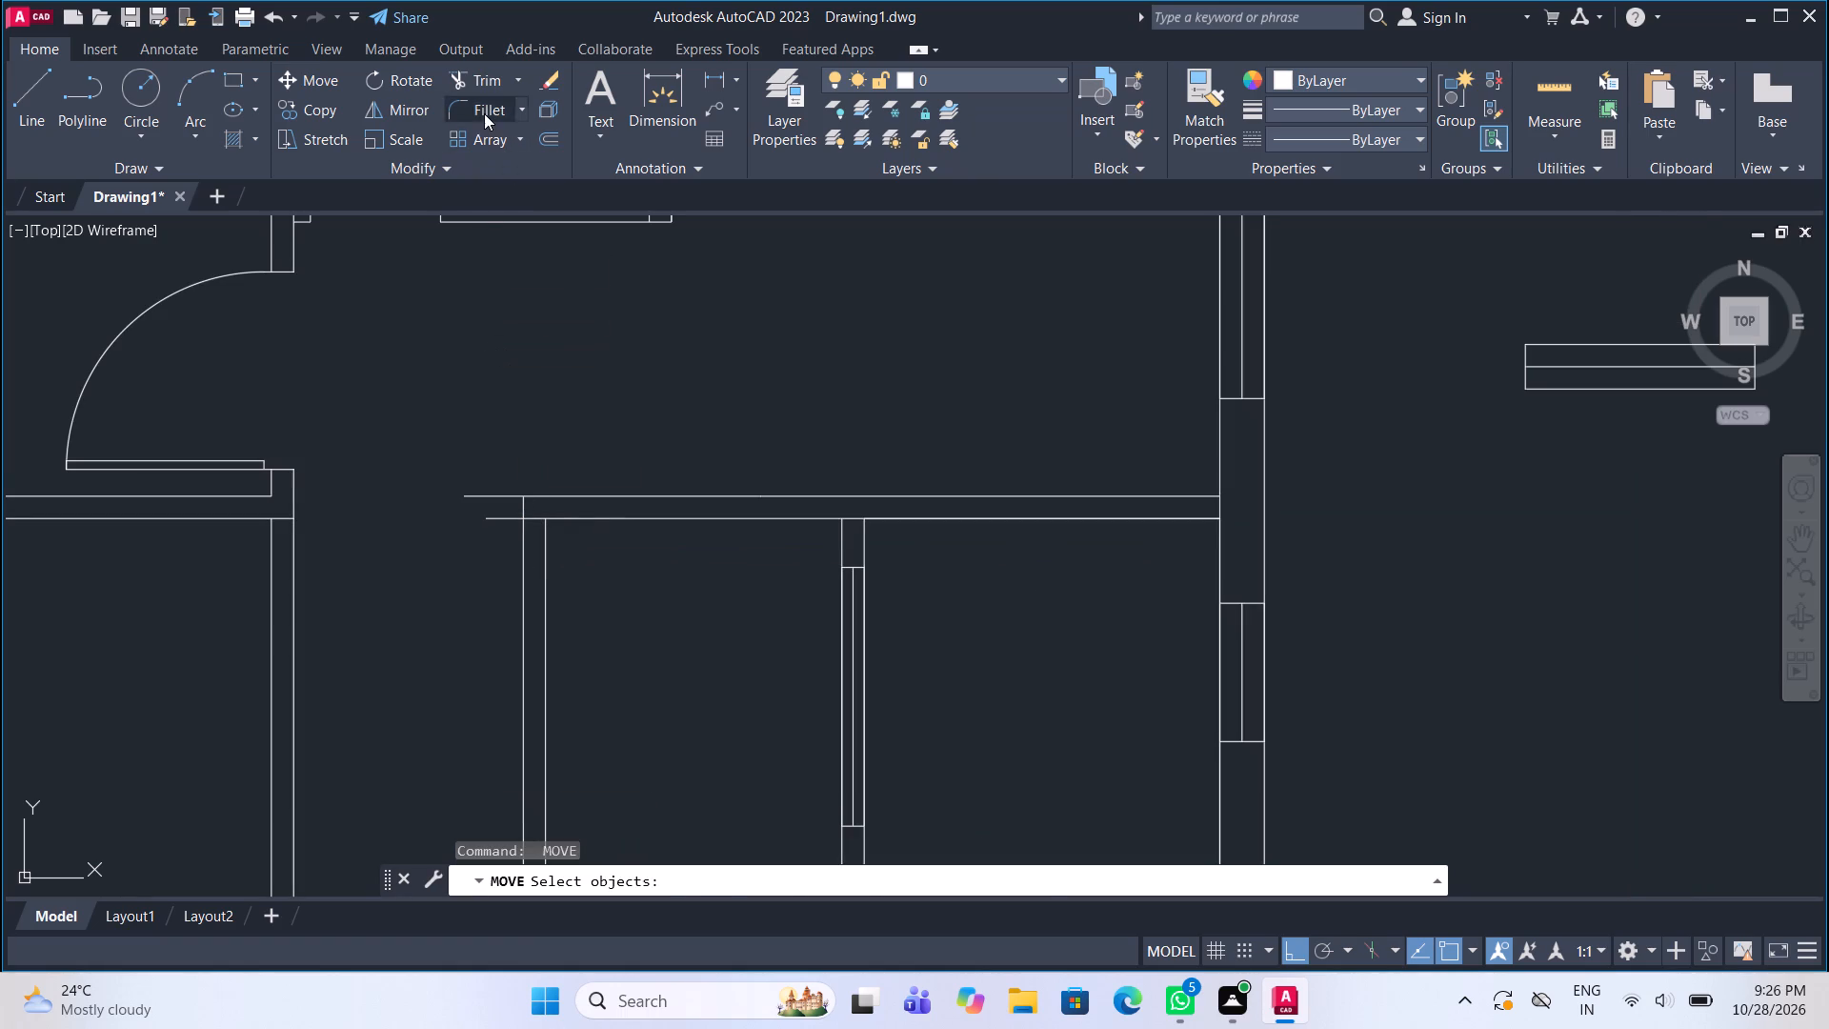
{"action": "scroll", "coordinate": [557, 557], "scroll_direction": "up", "scroll_amount": 2}
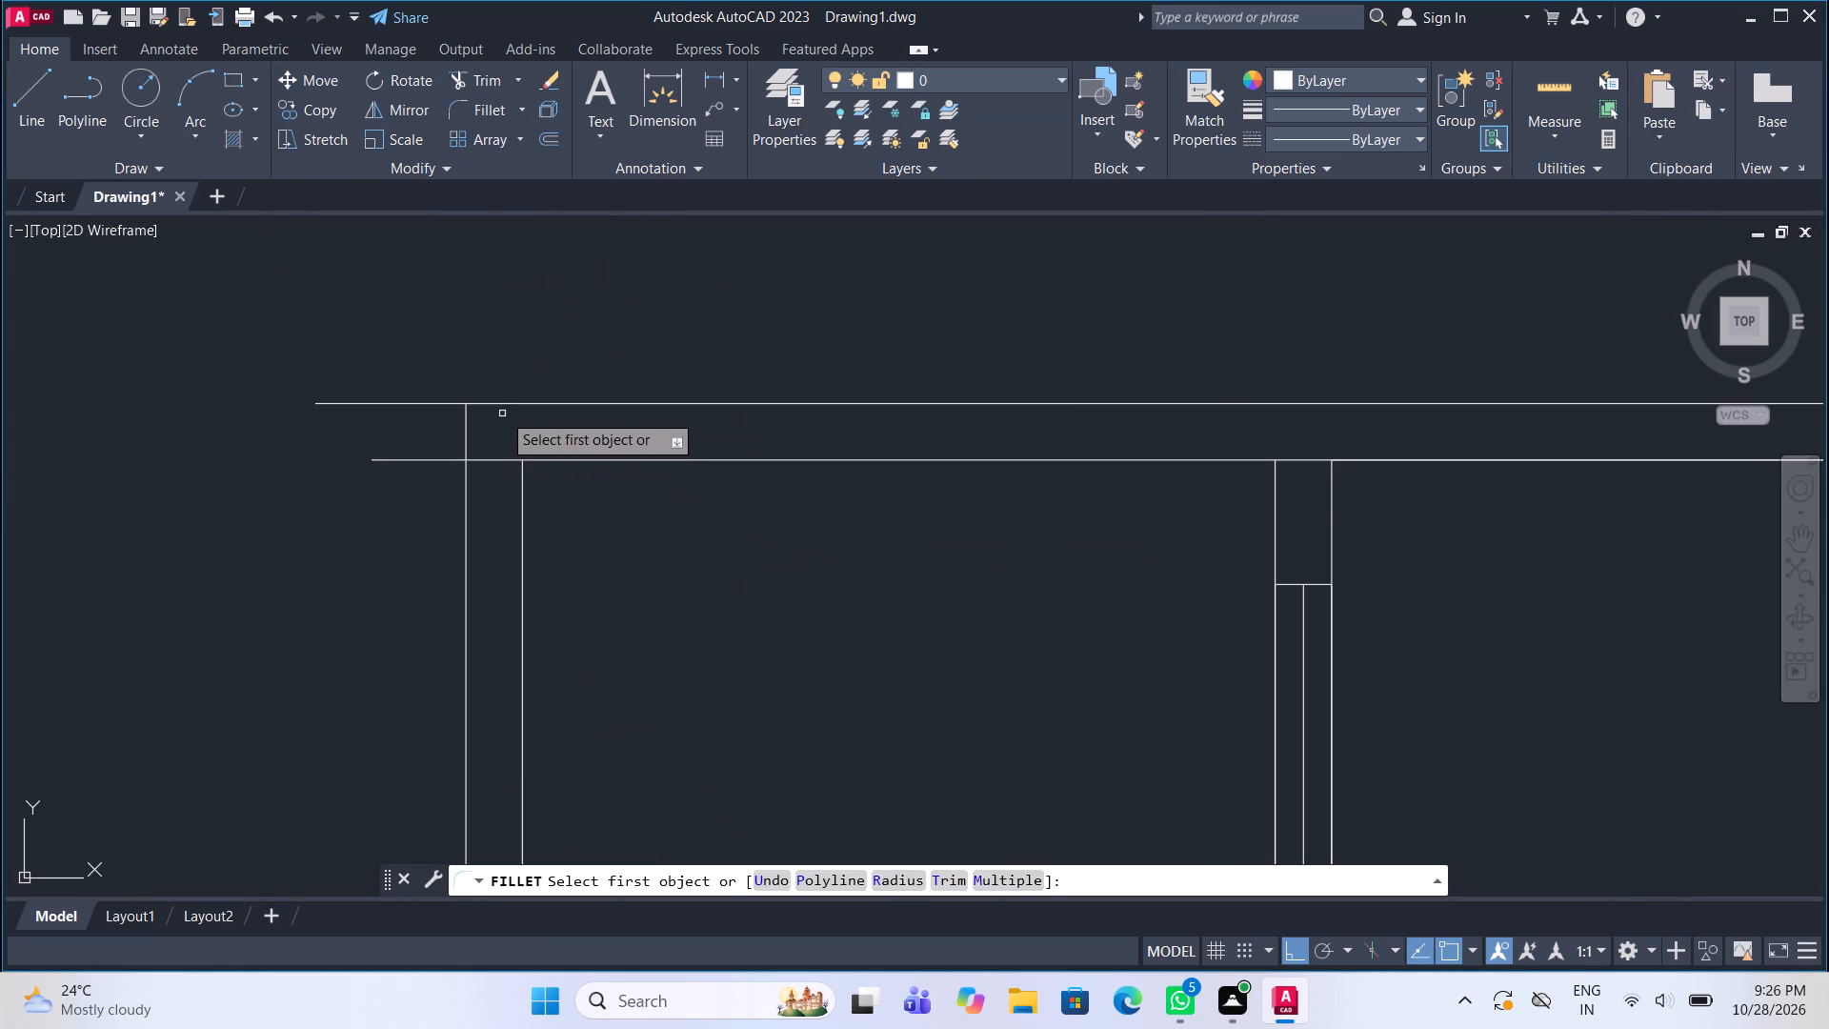
{"action": "double_click", "coordinate": [542, 457]}
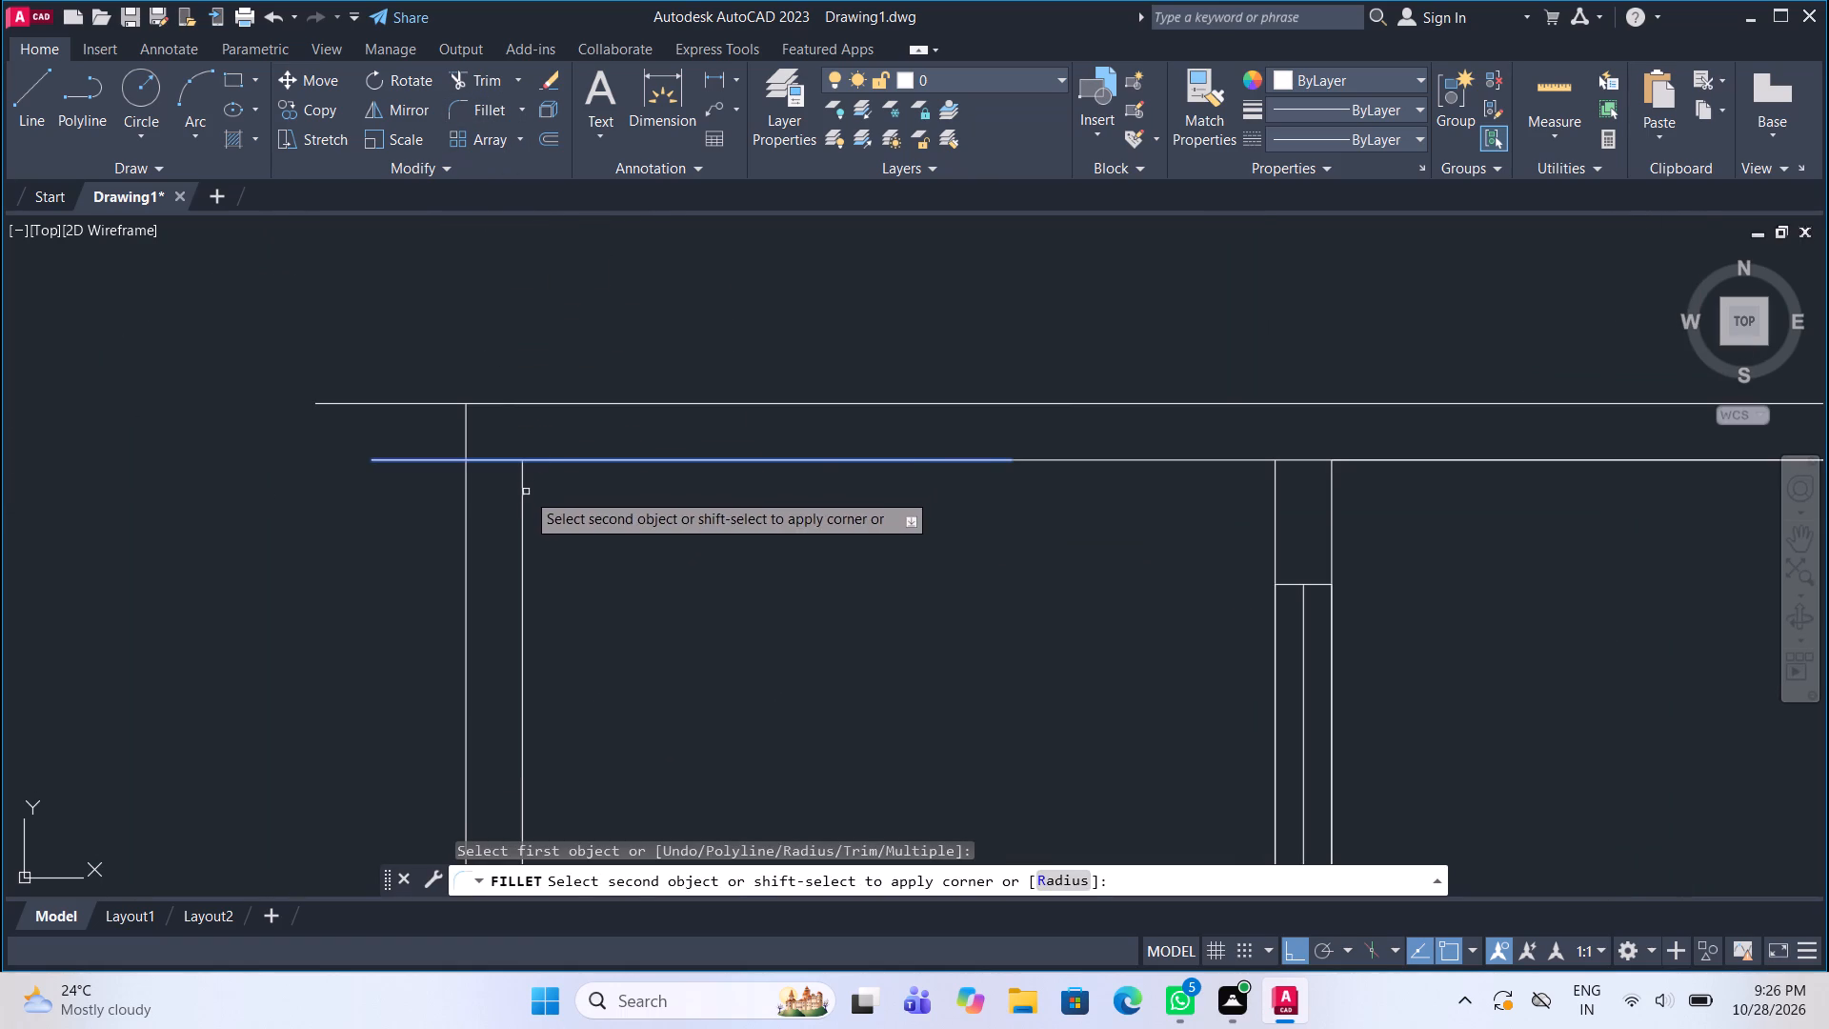
{"action": "left_click", "coordinate": [525, 492]}
{"action": "left_click", "coordinate": [484, 112]}
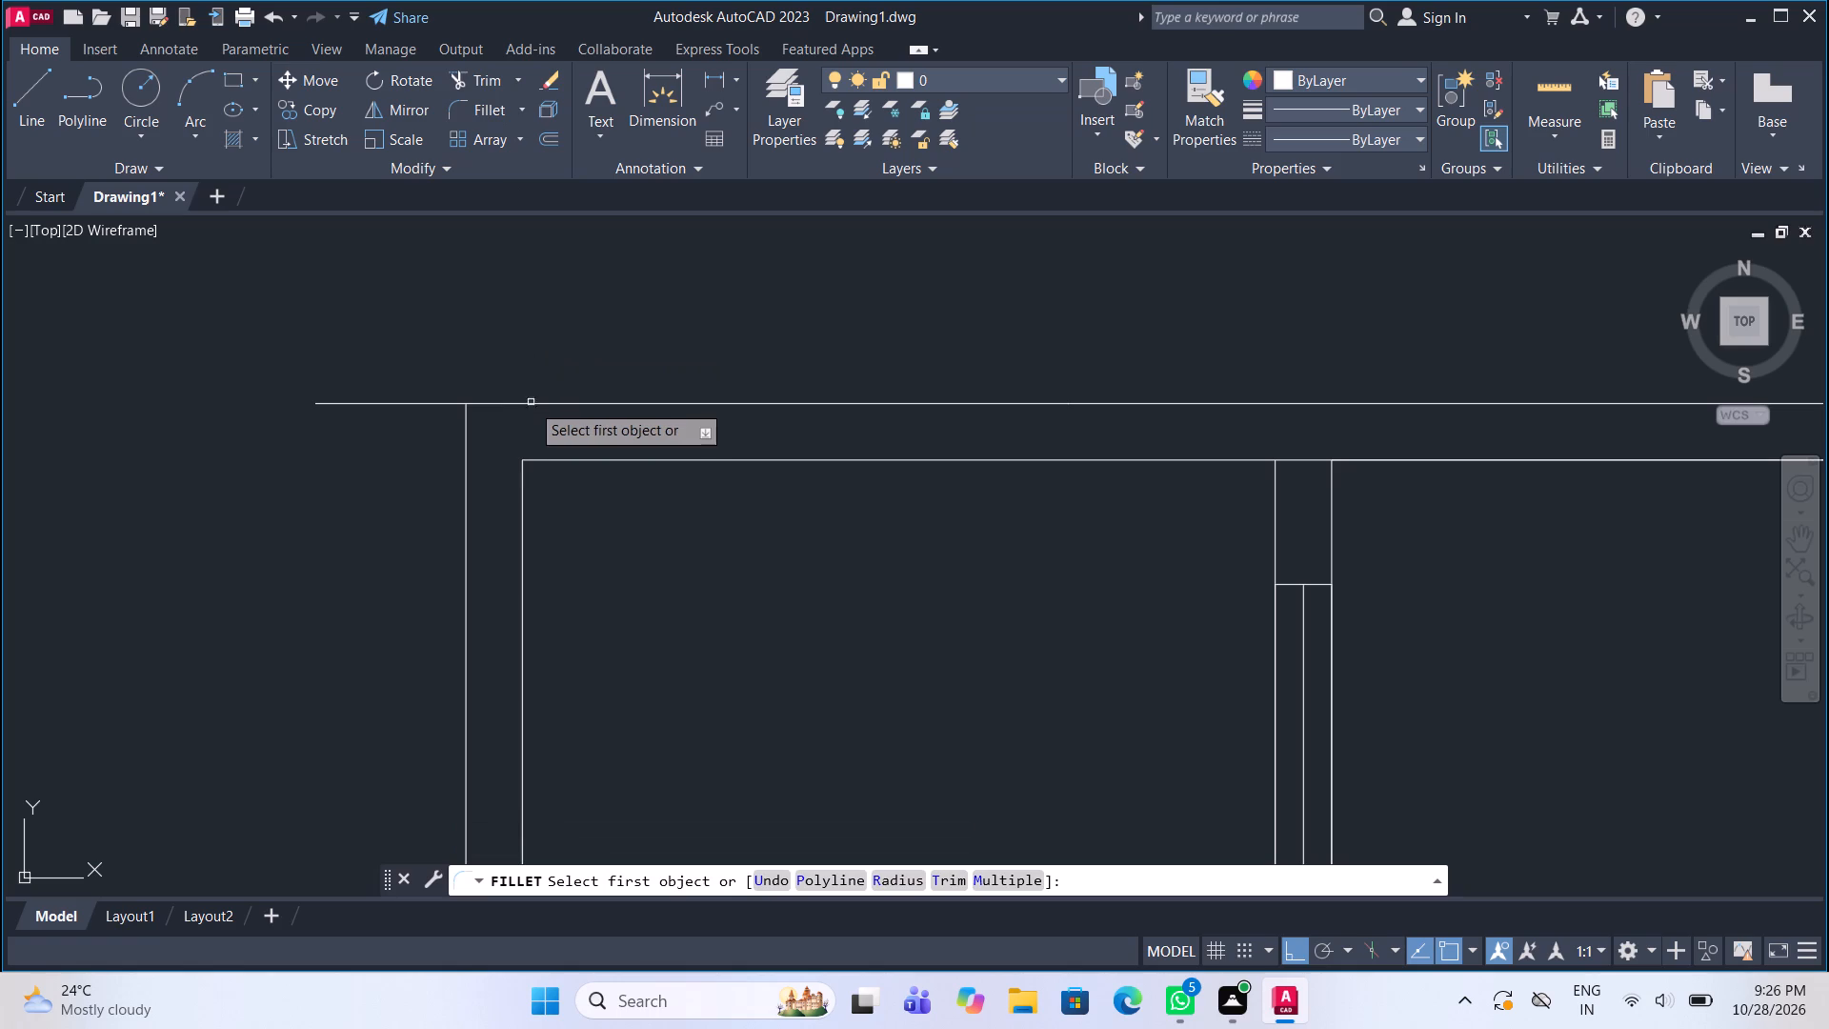
{"action": "left_click", "coordinate": [533, 405]}
{"action": "left_click", "coordinate": [469, 462]}
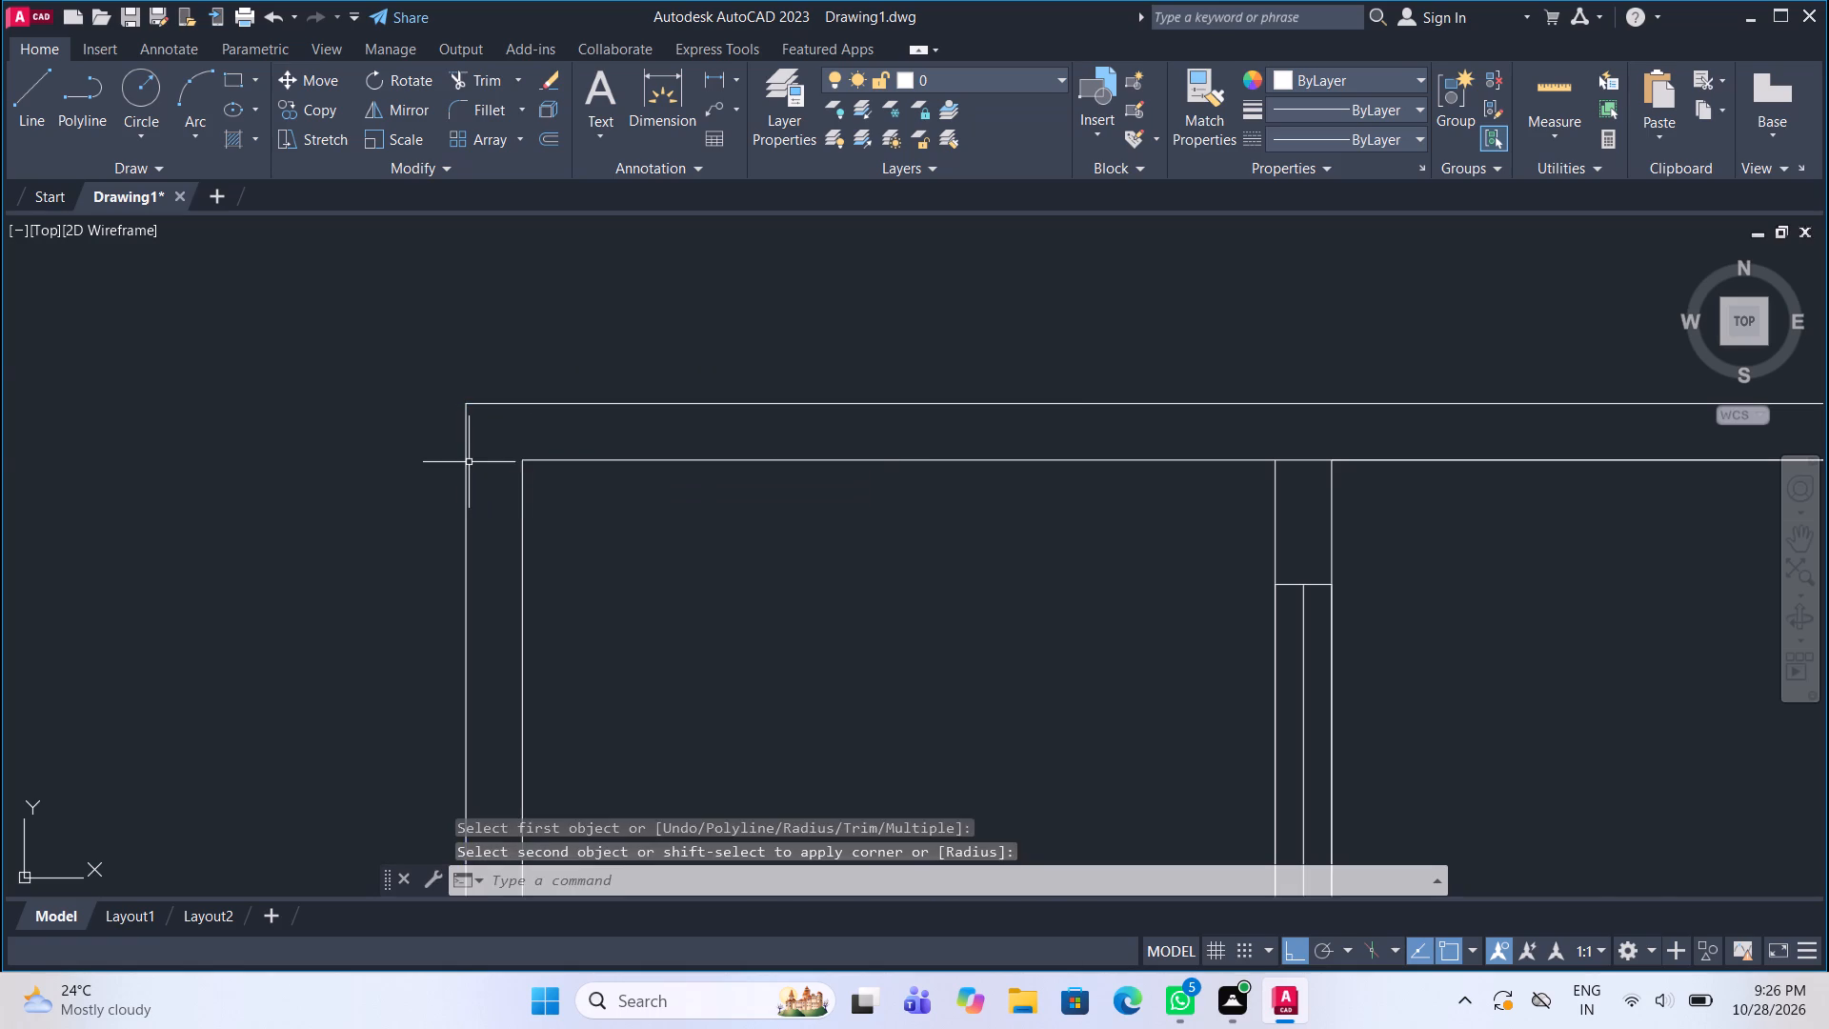
{"action": "key", "text": "Escape"}
Move the leftover L-shaped end piece onto the lower end of the moved partition to close it.
{"action": "scroll", "coordinate": [500, 450], "scroll_direction": "down", "scroll_amount": 3}
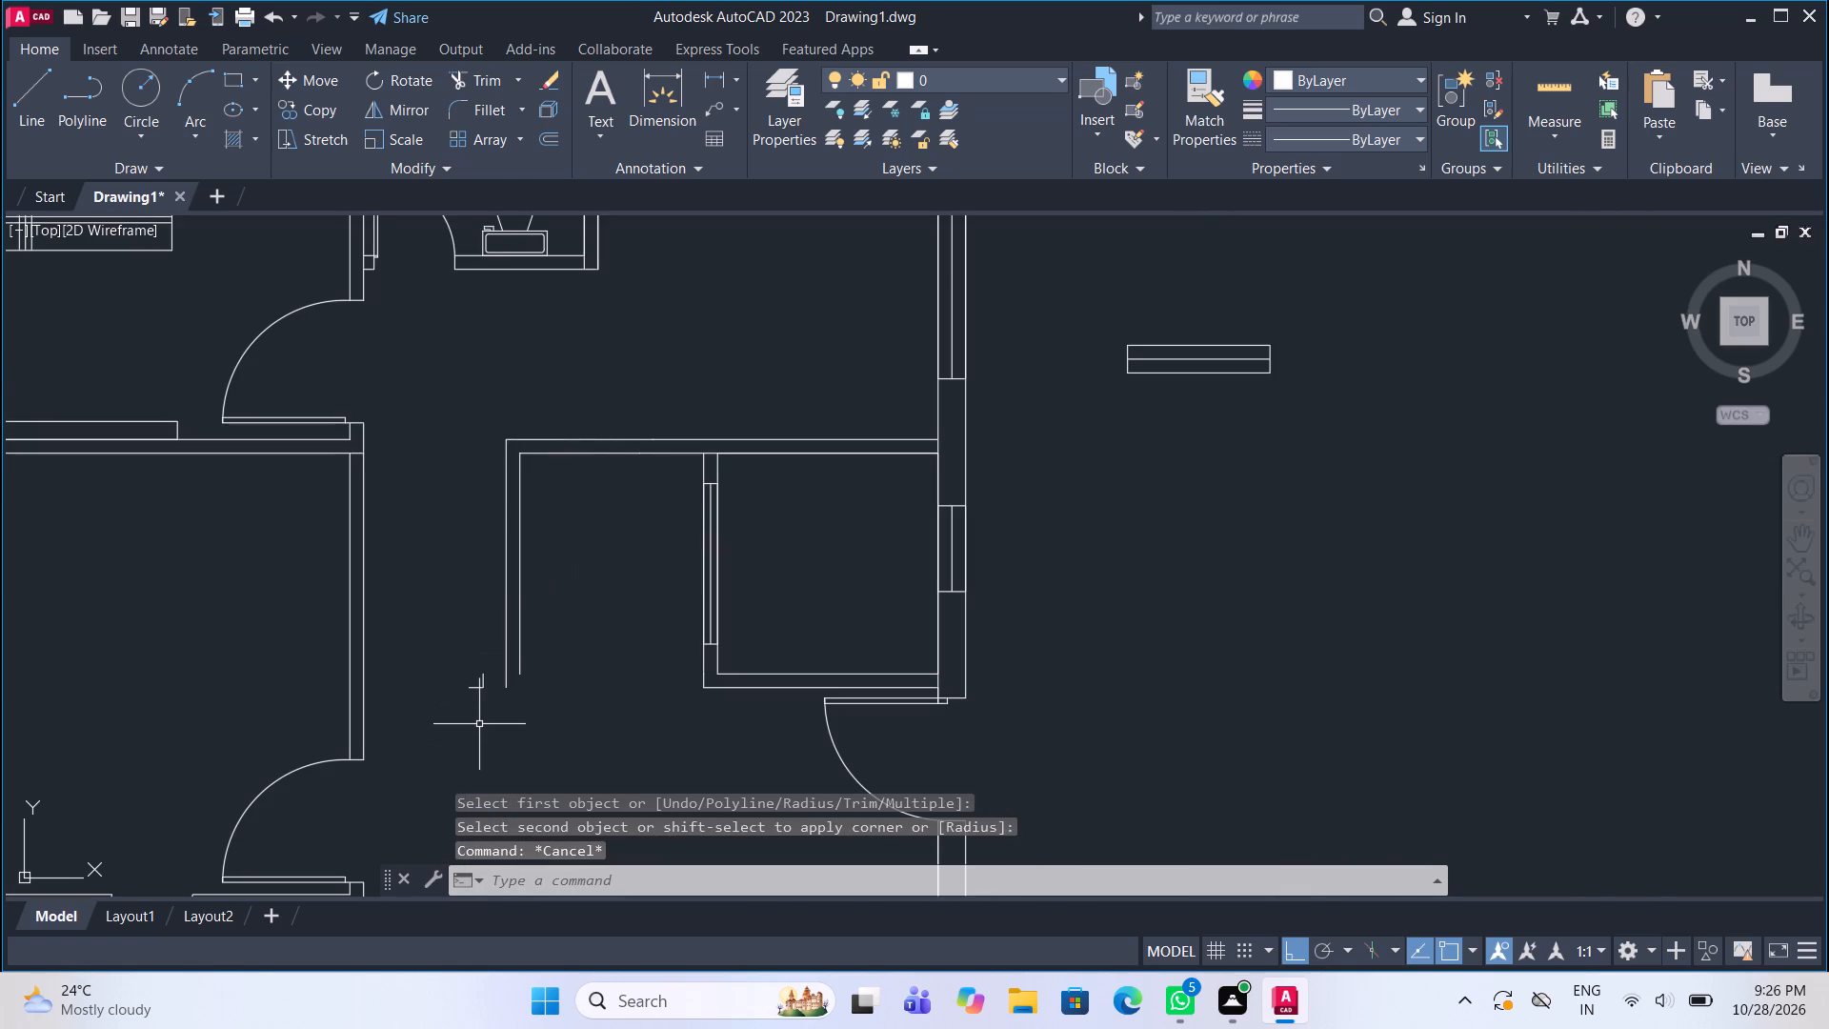
{"action": "scroll", "coordinate": [491, 702], "scroll_direction": "up", "scroll_amount": 2}
{"action": "left_click_drag", "start_coordinate": [491, 702], "coordinate": [489, 694]}
{"action": "left_click", "coordinate": [432, 589]}
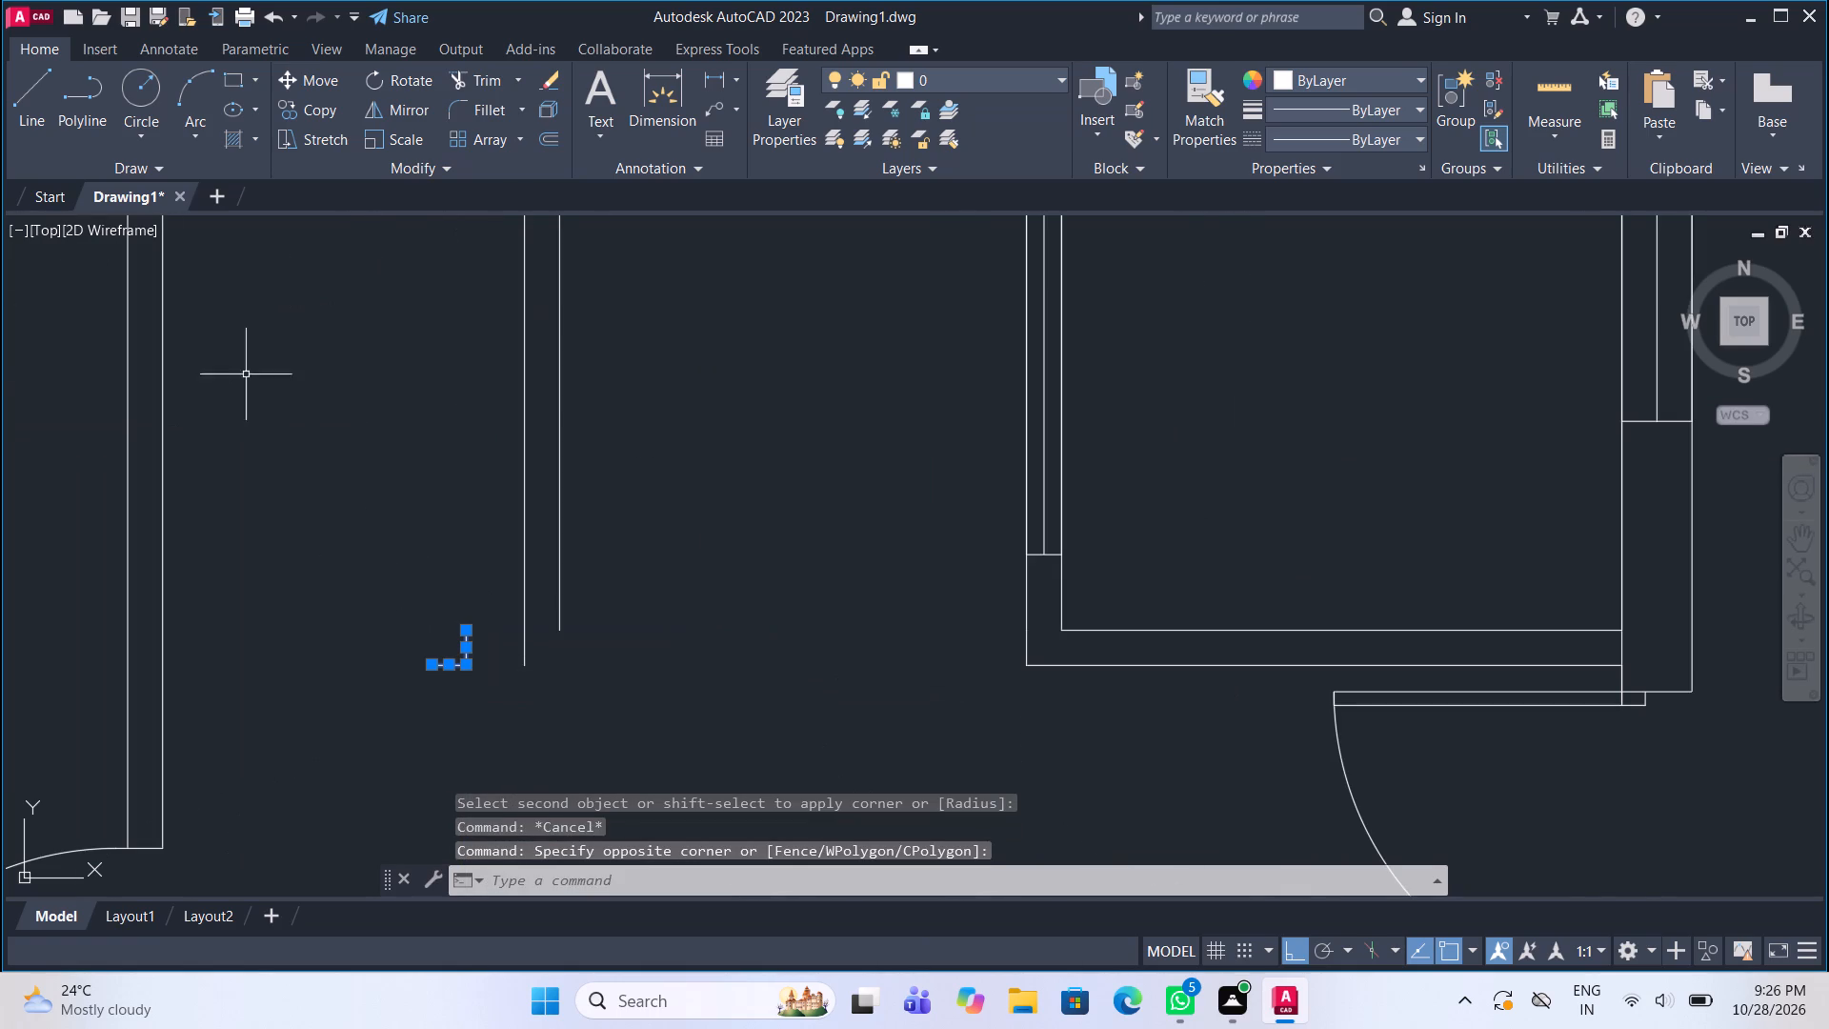
{"action": "left_click", "coordinate": [330, 79]}
{"action": "scroll", "coordinate": [341, 670], "scroll_direction": "up", "scroll_amount": 3}
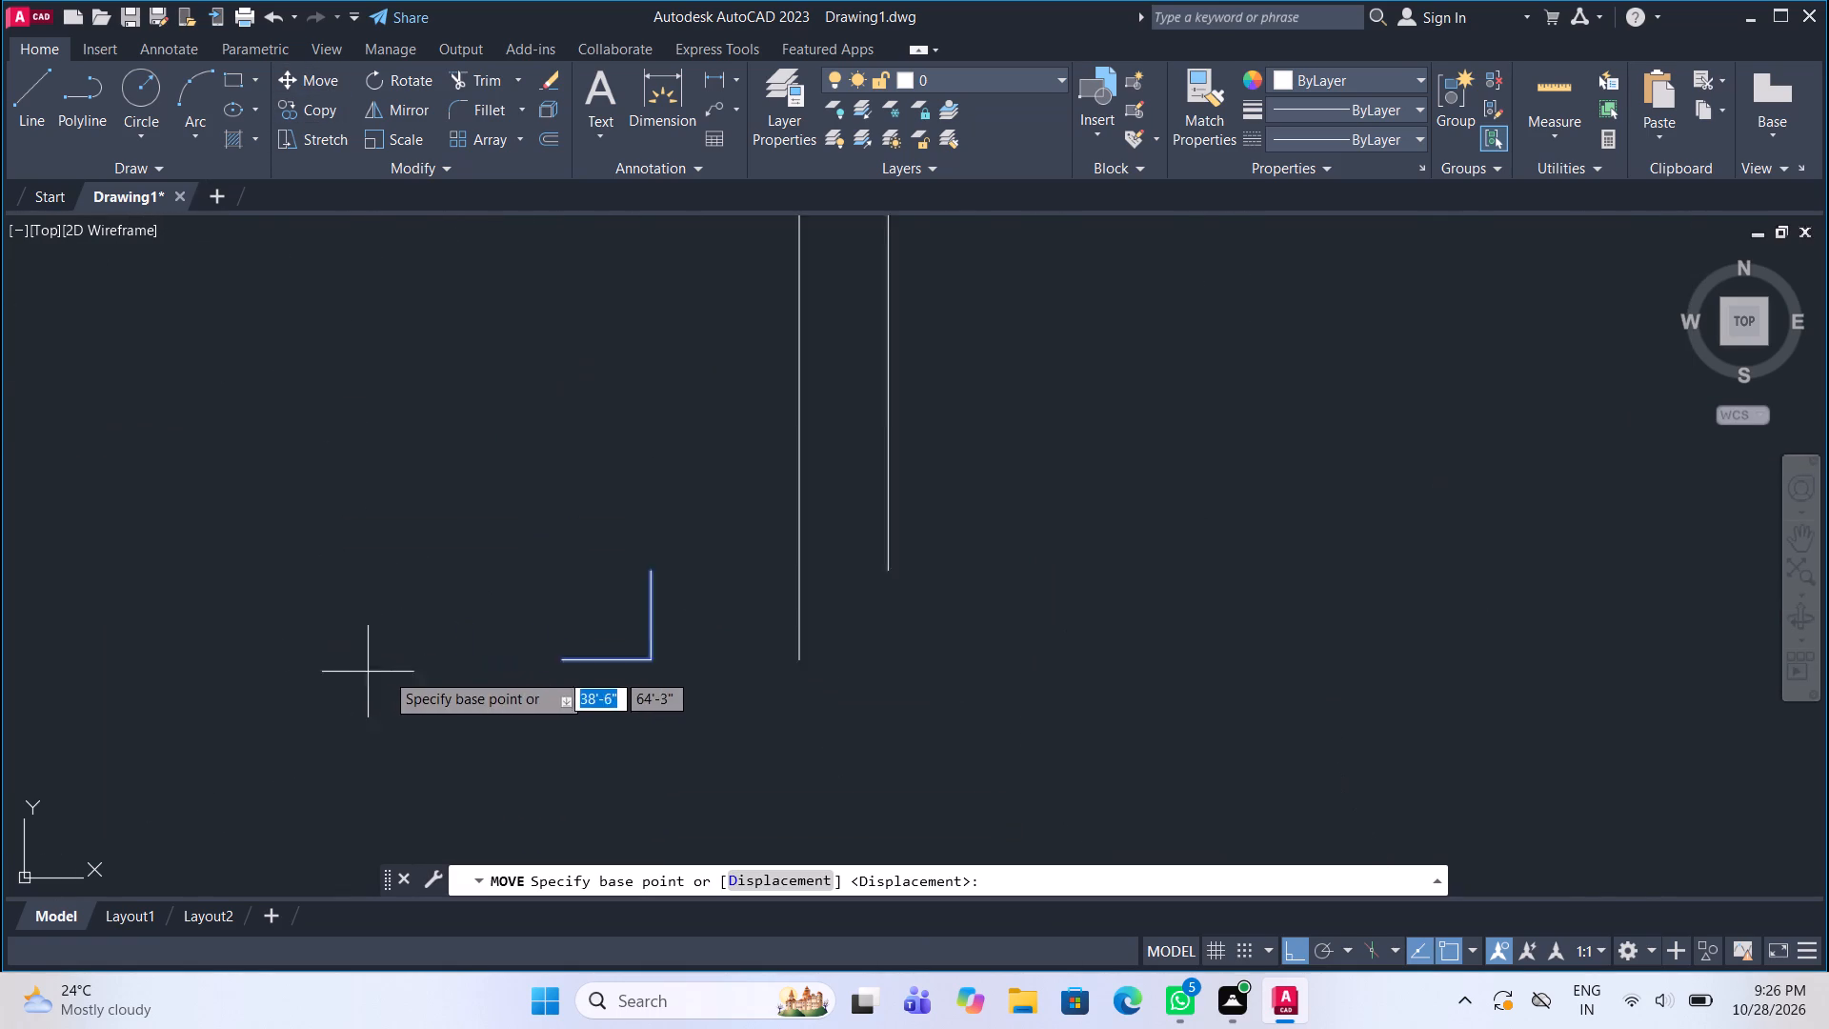
{"action": "left_click", "coordinate": [664, 657]}
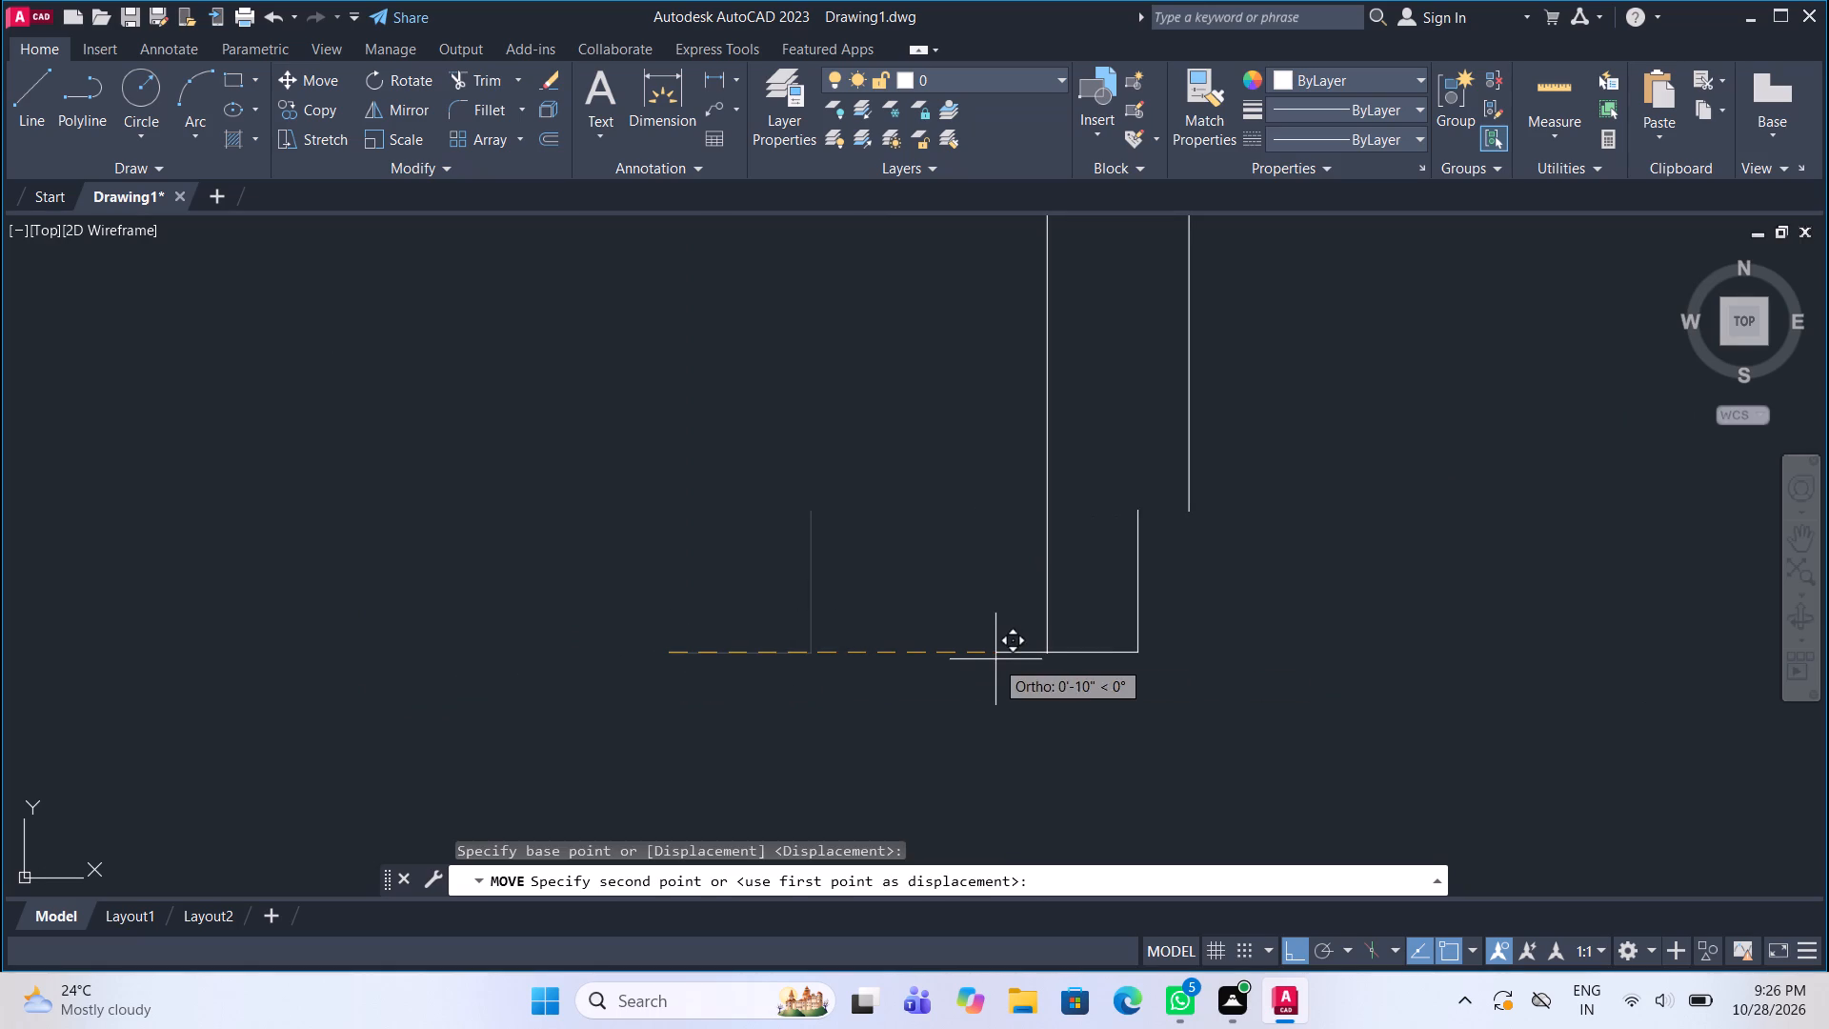
{"action": "left_click", "coordinate": [1049, 657]}
{"action": "scroll", "coordinate": [839, 637], "scroll_direction": "down", "scroll_amount": 3}
{"action": "key", "text": "Escape"}
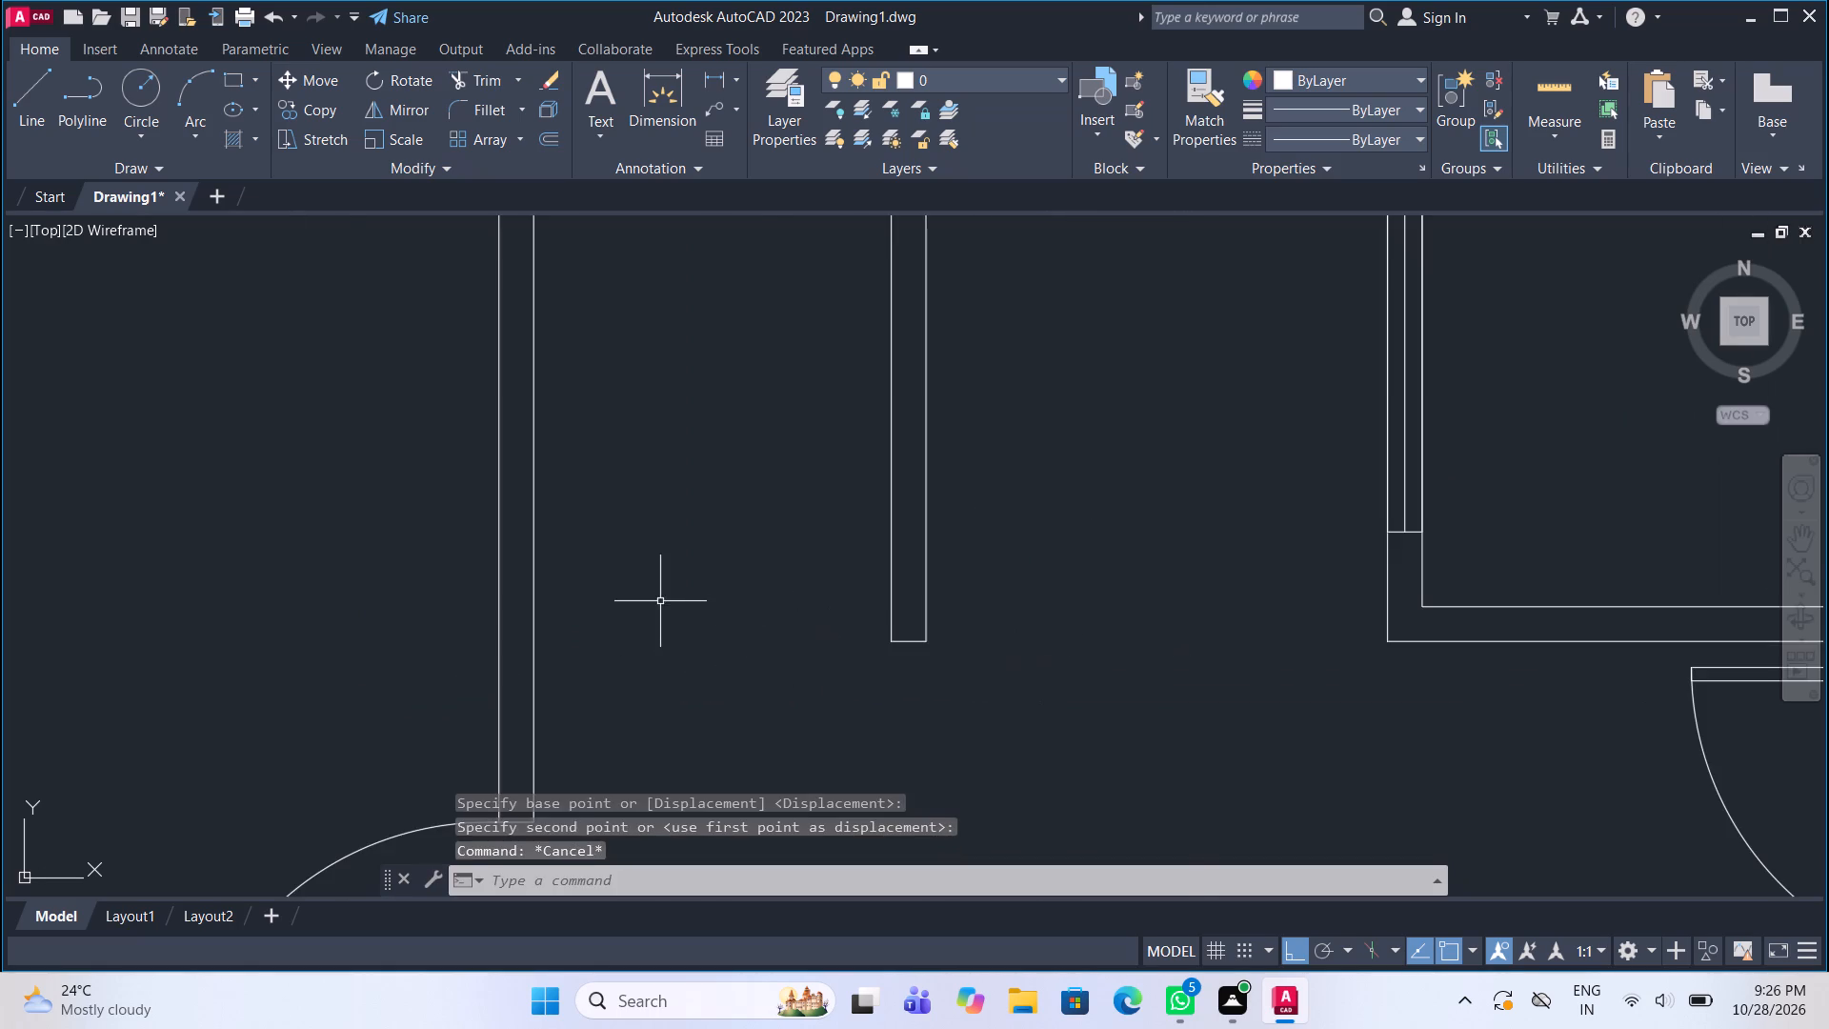
Draw a line 2' left from the top-right room's lower-right inner corner and continue it straight up to the top wall.
{"action": "scroll", "coordinate": [660, 597], "scroll_direction": "down", "scroll_amount": 3}
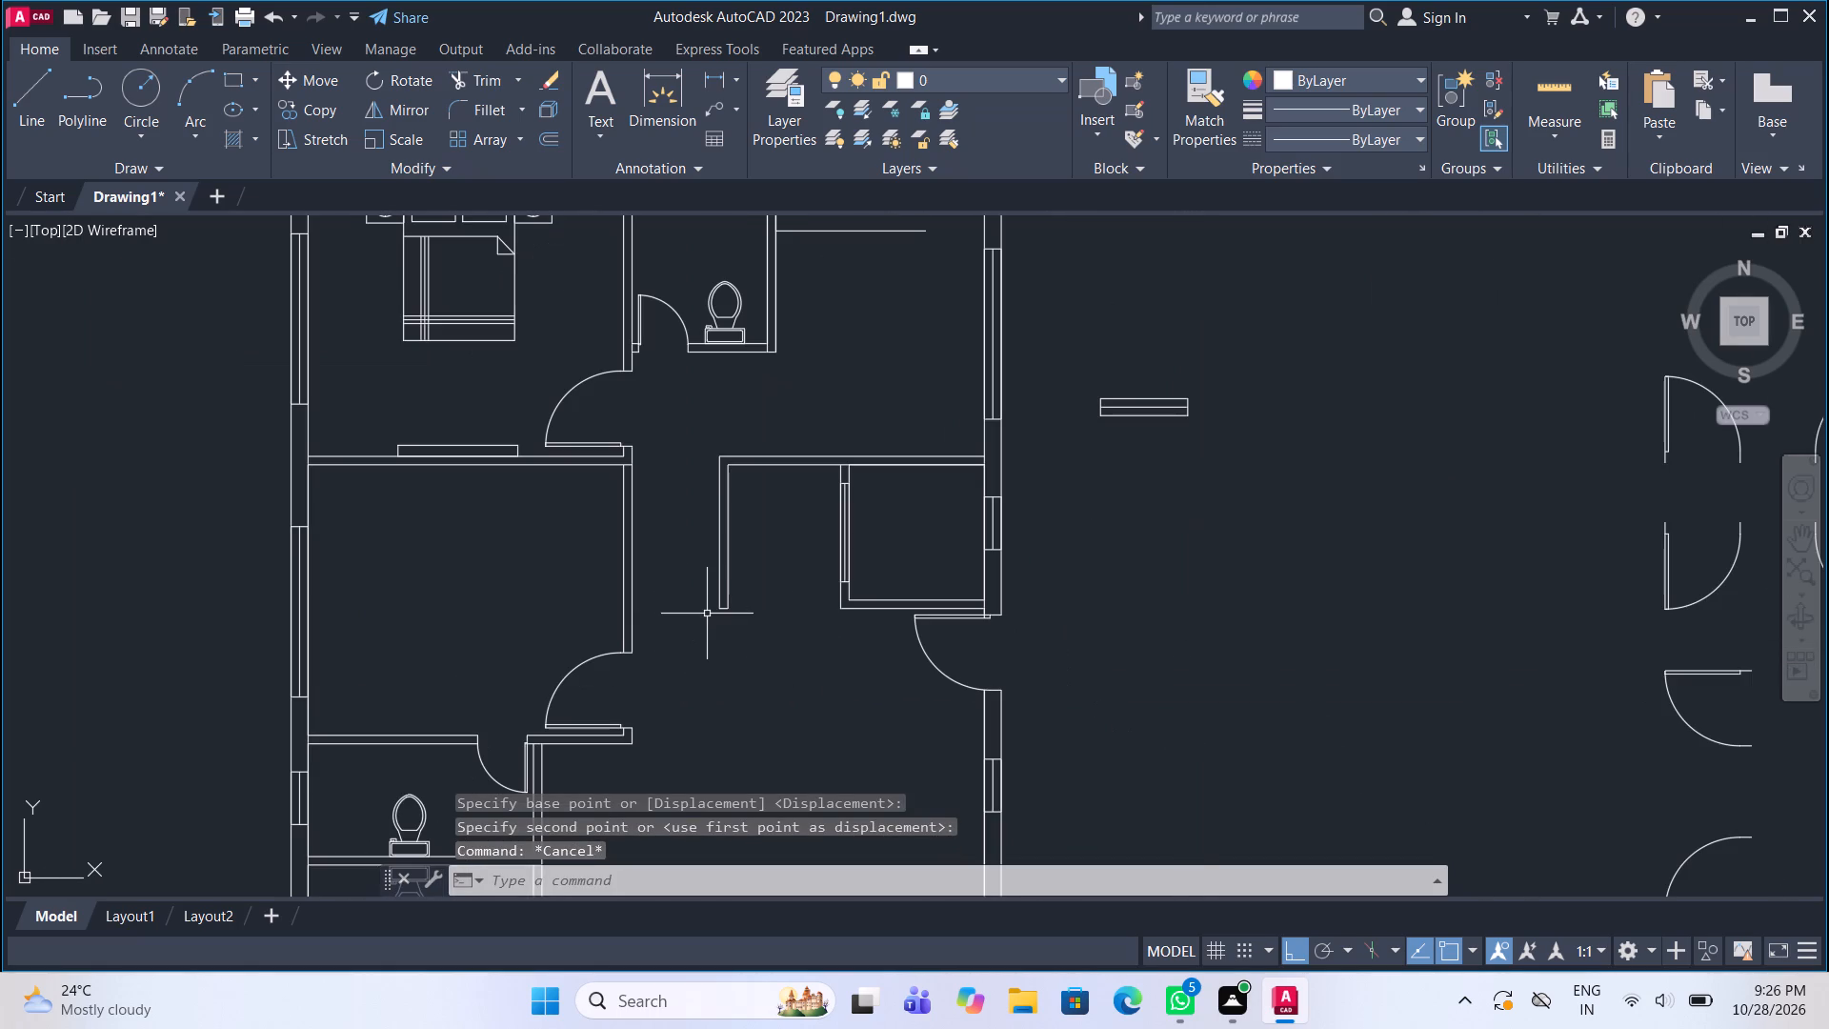
{"action": "scroll", "coordinate": [766, 677], "scroll_direction": "down", "scroll_amount": 2}
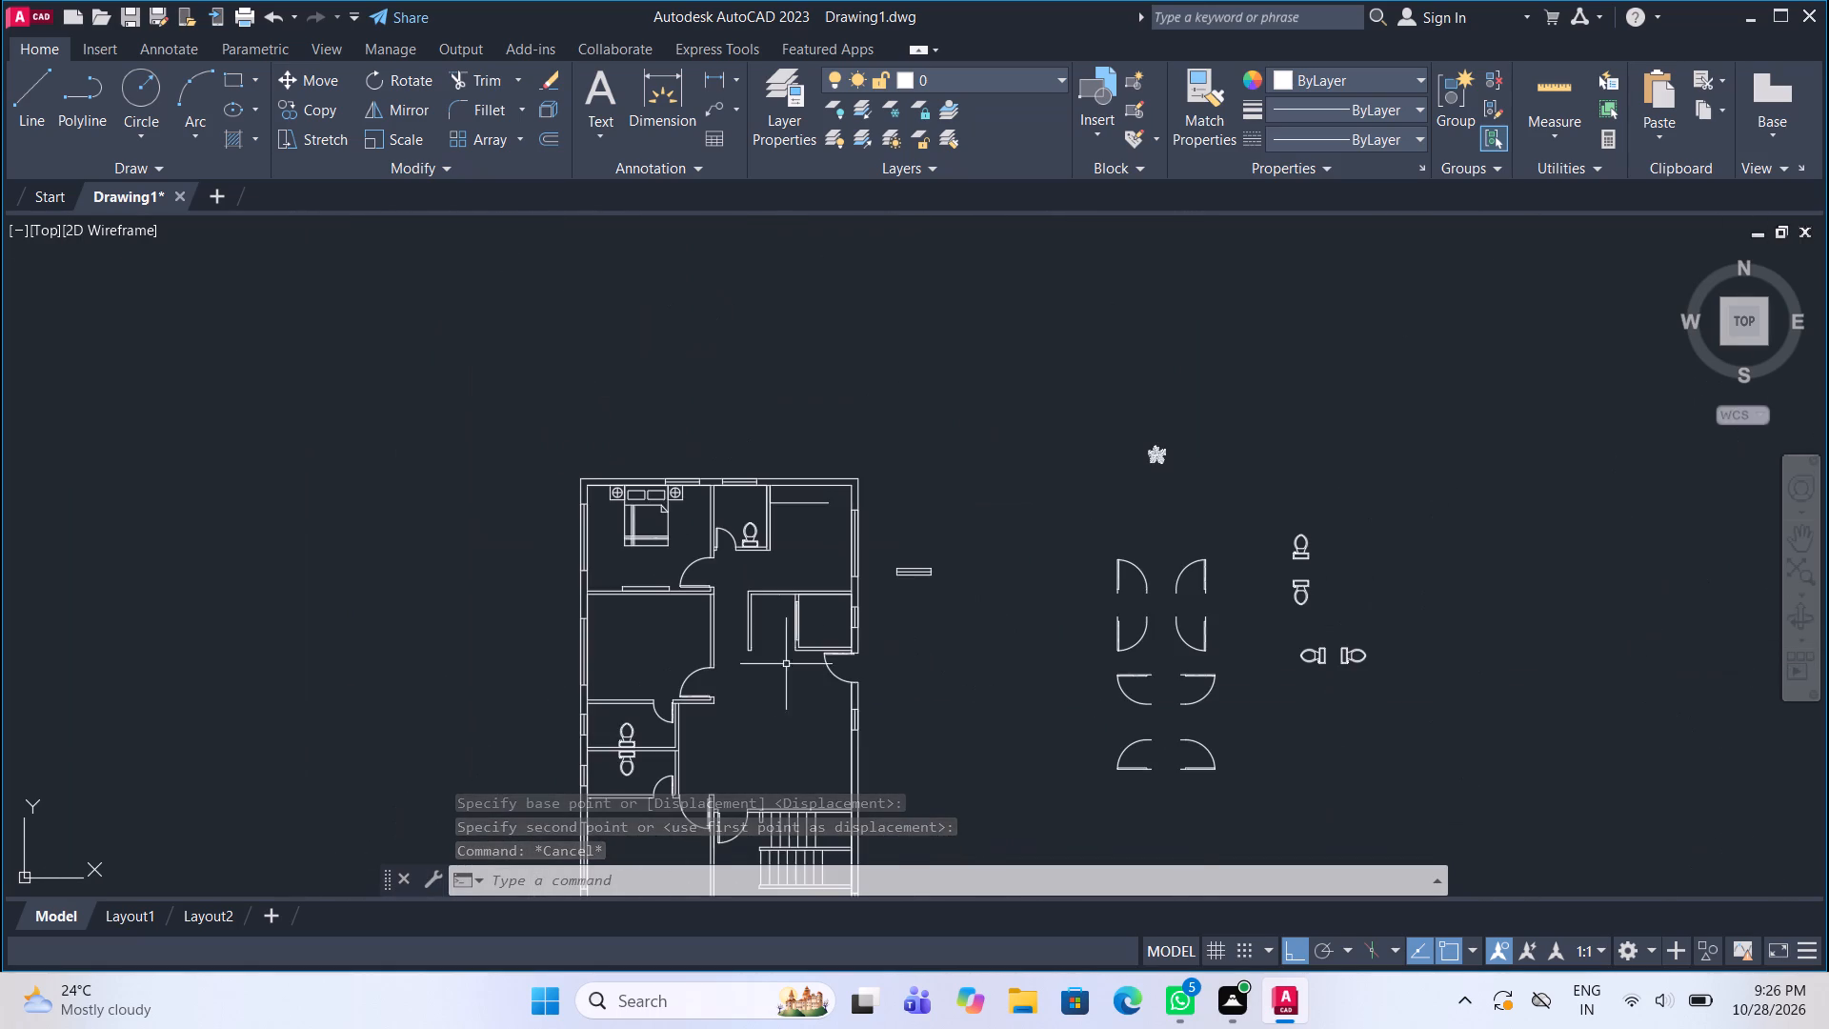
{"action": "scroll", "coordinate": [855, 551], "scroll_direction": "up", "scroll_amount": 2}
{"action": "middle_click_drag", "start_coordinate": [855, 549], "coordinate": [829, 535]}
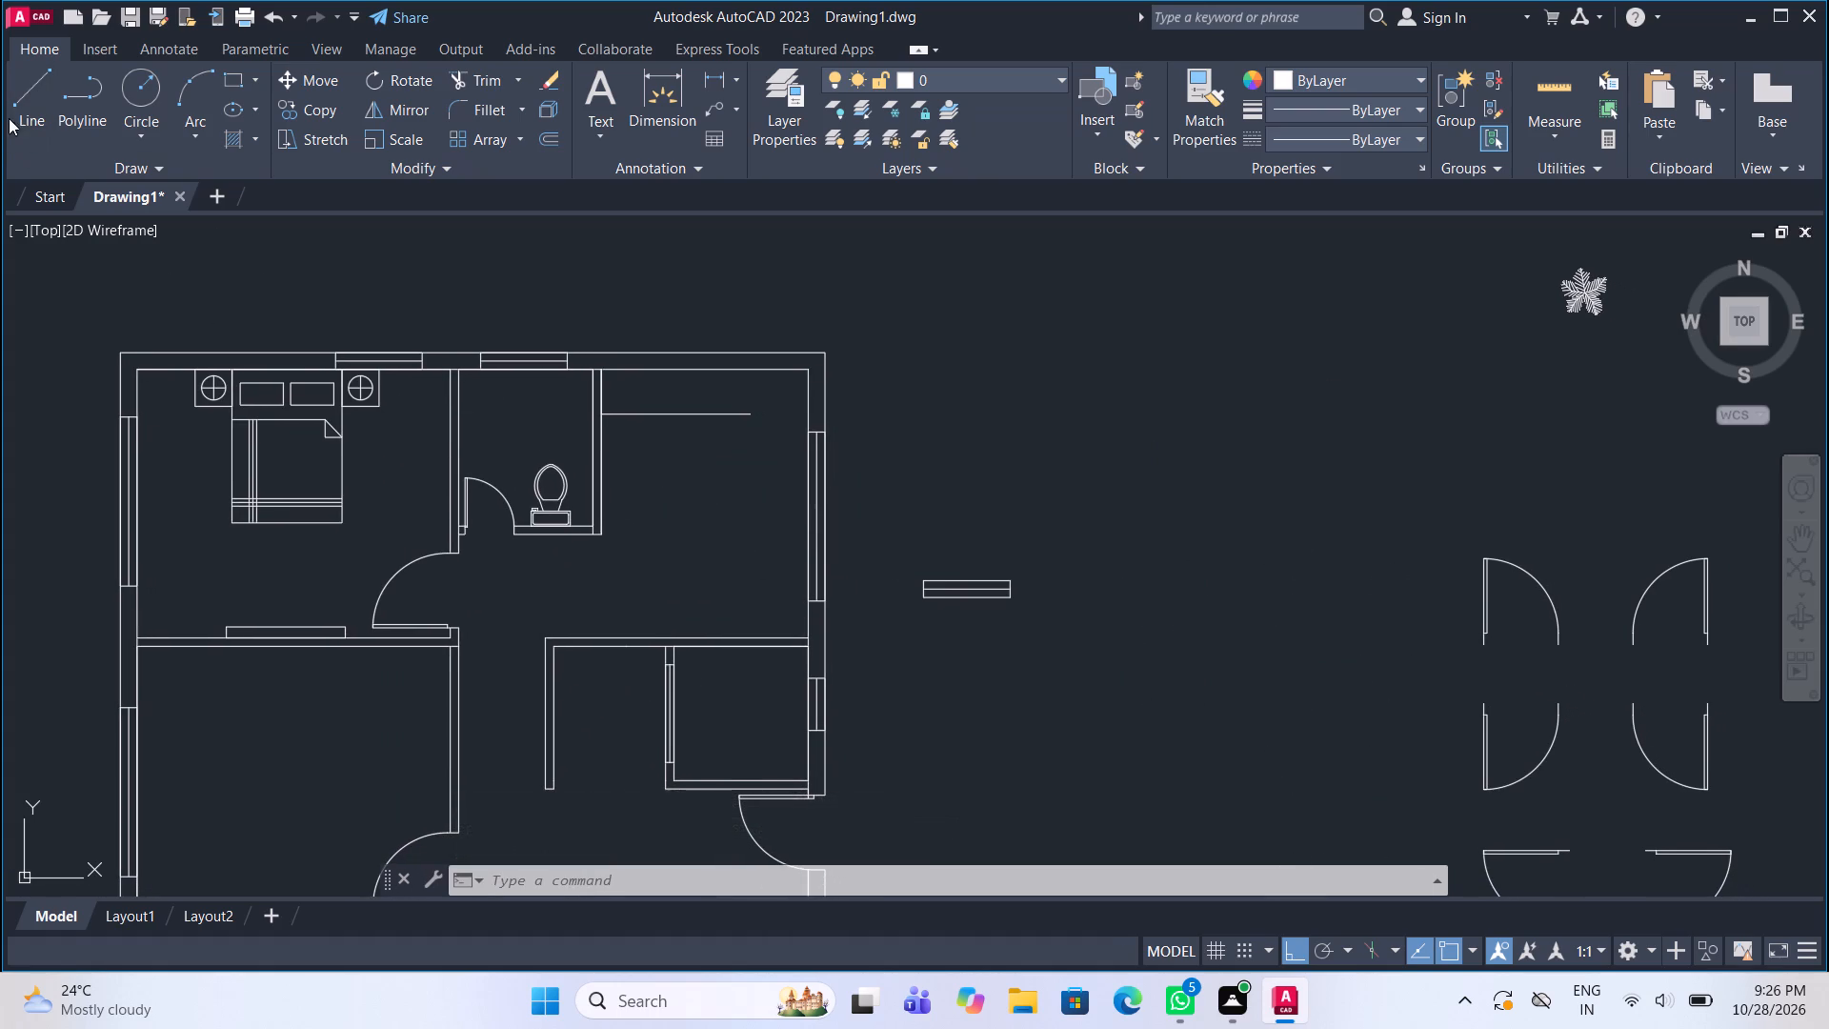
{"action": "left_click", "coordinate": [9, 118]}
{"action": "scroll", "coordinate": [831, 651], "scroll_direction": "up", "scroll_amount": 2}
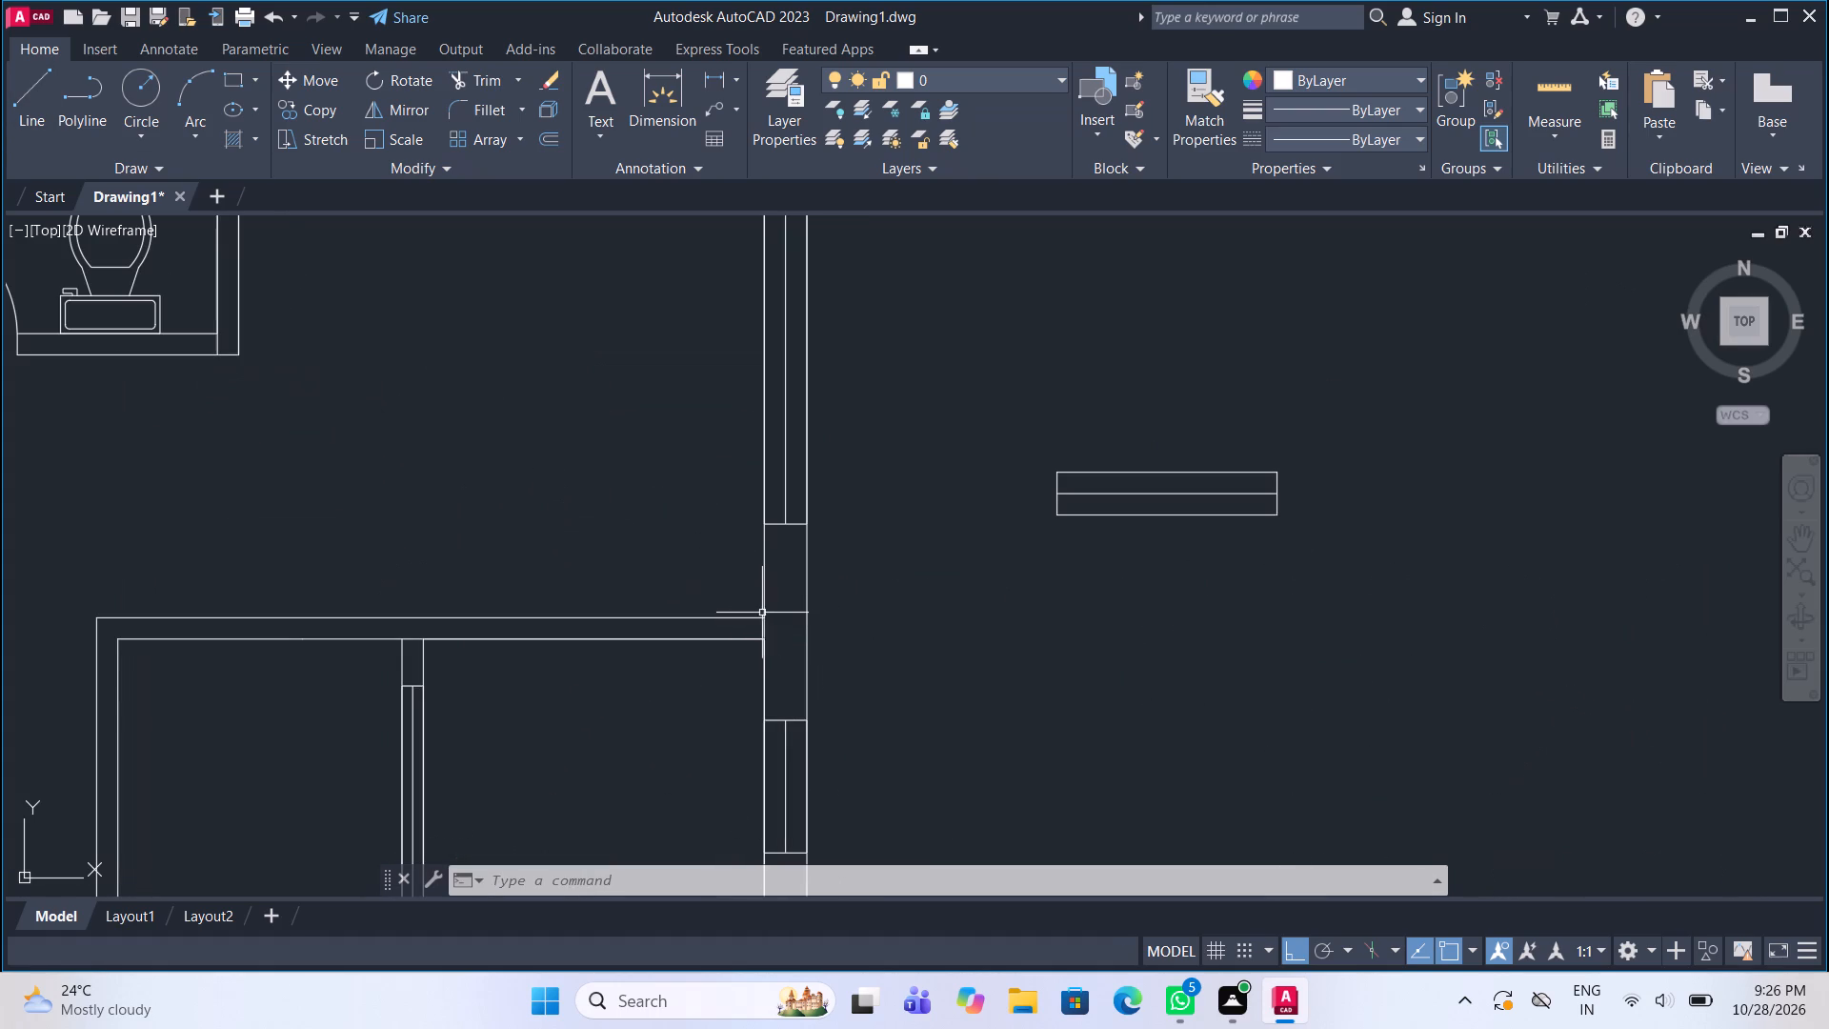
{"action": "left_click", "coordinate": [23, 86]}
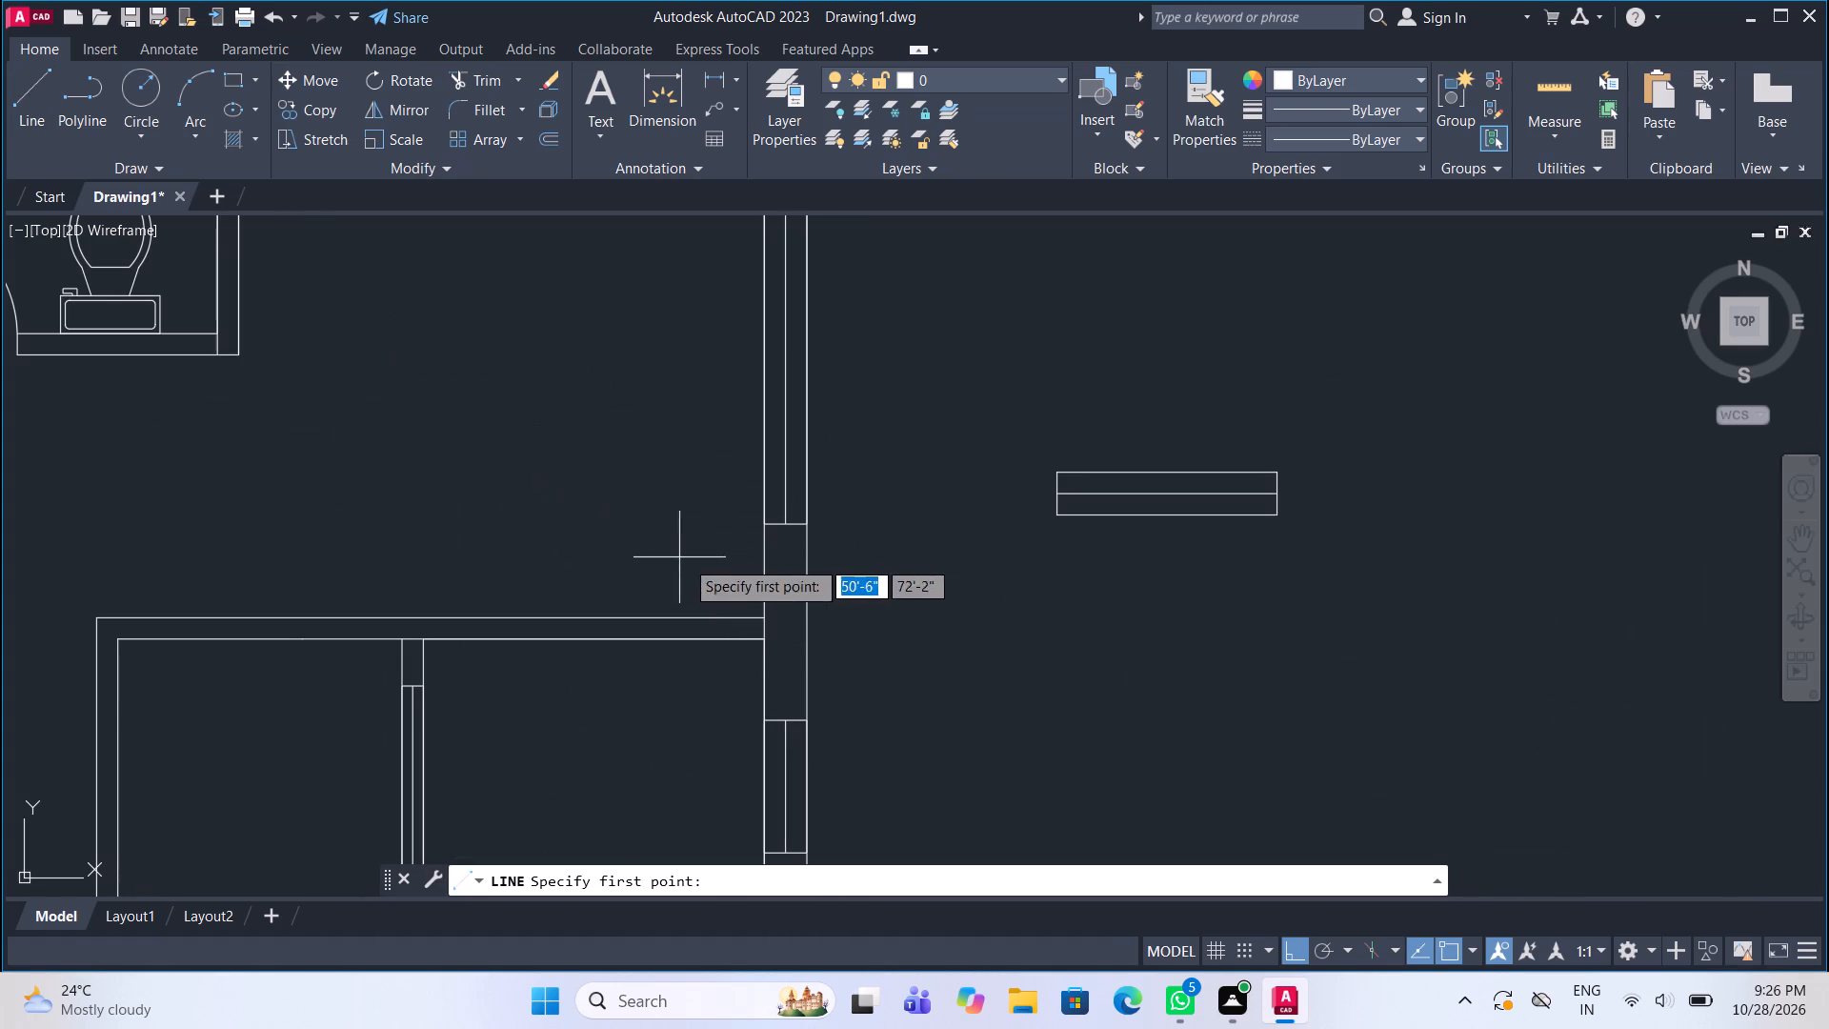
{"action": "double_click", "coordinate": [763, 615]}
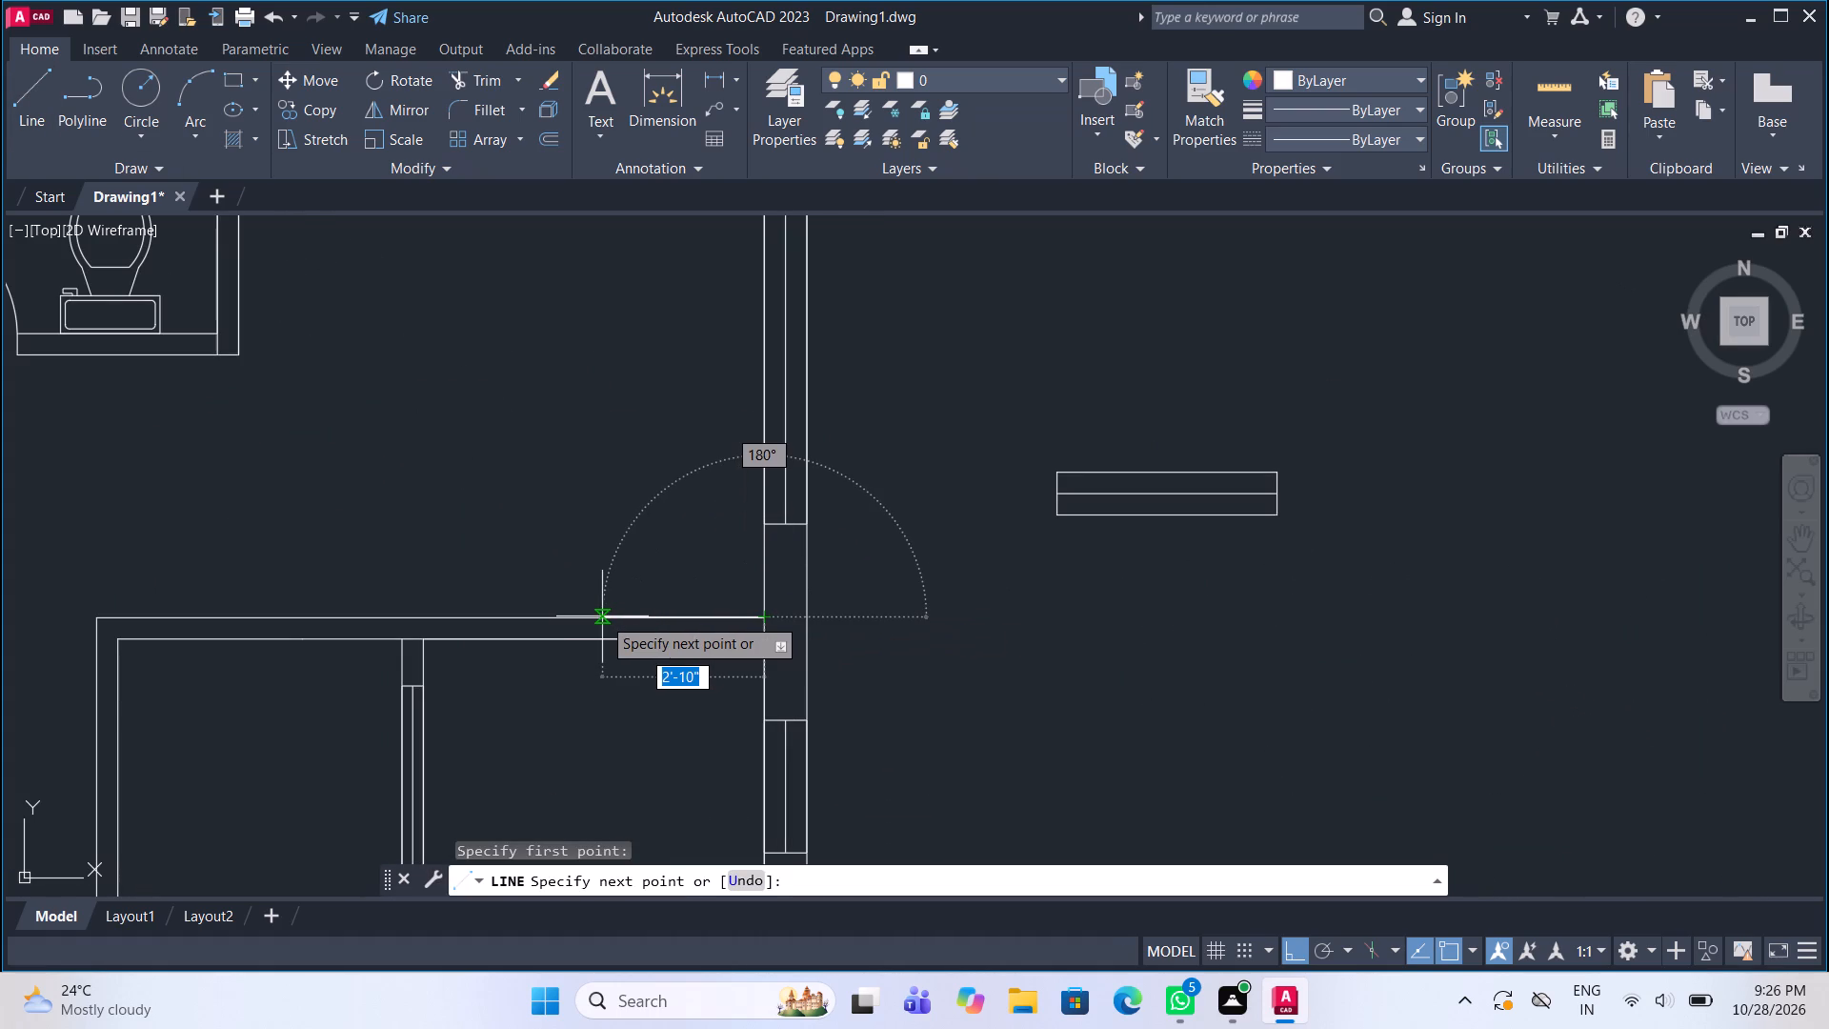
{"action": "type", "text": "2'"}
{"action": "key", "text": "Return"}
{"action": "scroll", "coordinate": [596, 601], "scroll_direction": "down", "scroll_amount": 3}
{"action": "scroll", "coordinate": [653, 476], "scroll_direction": "up", "scroll_amount": 3}
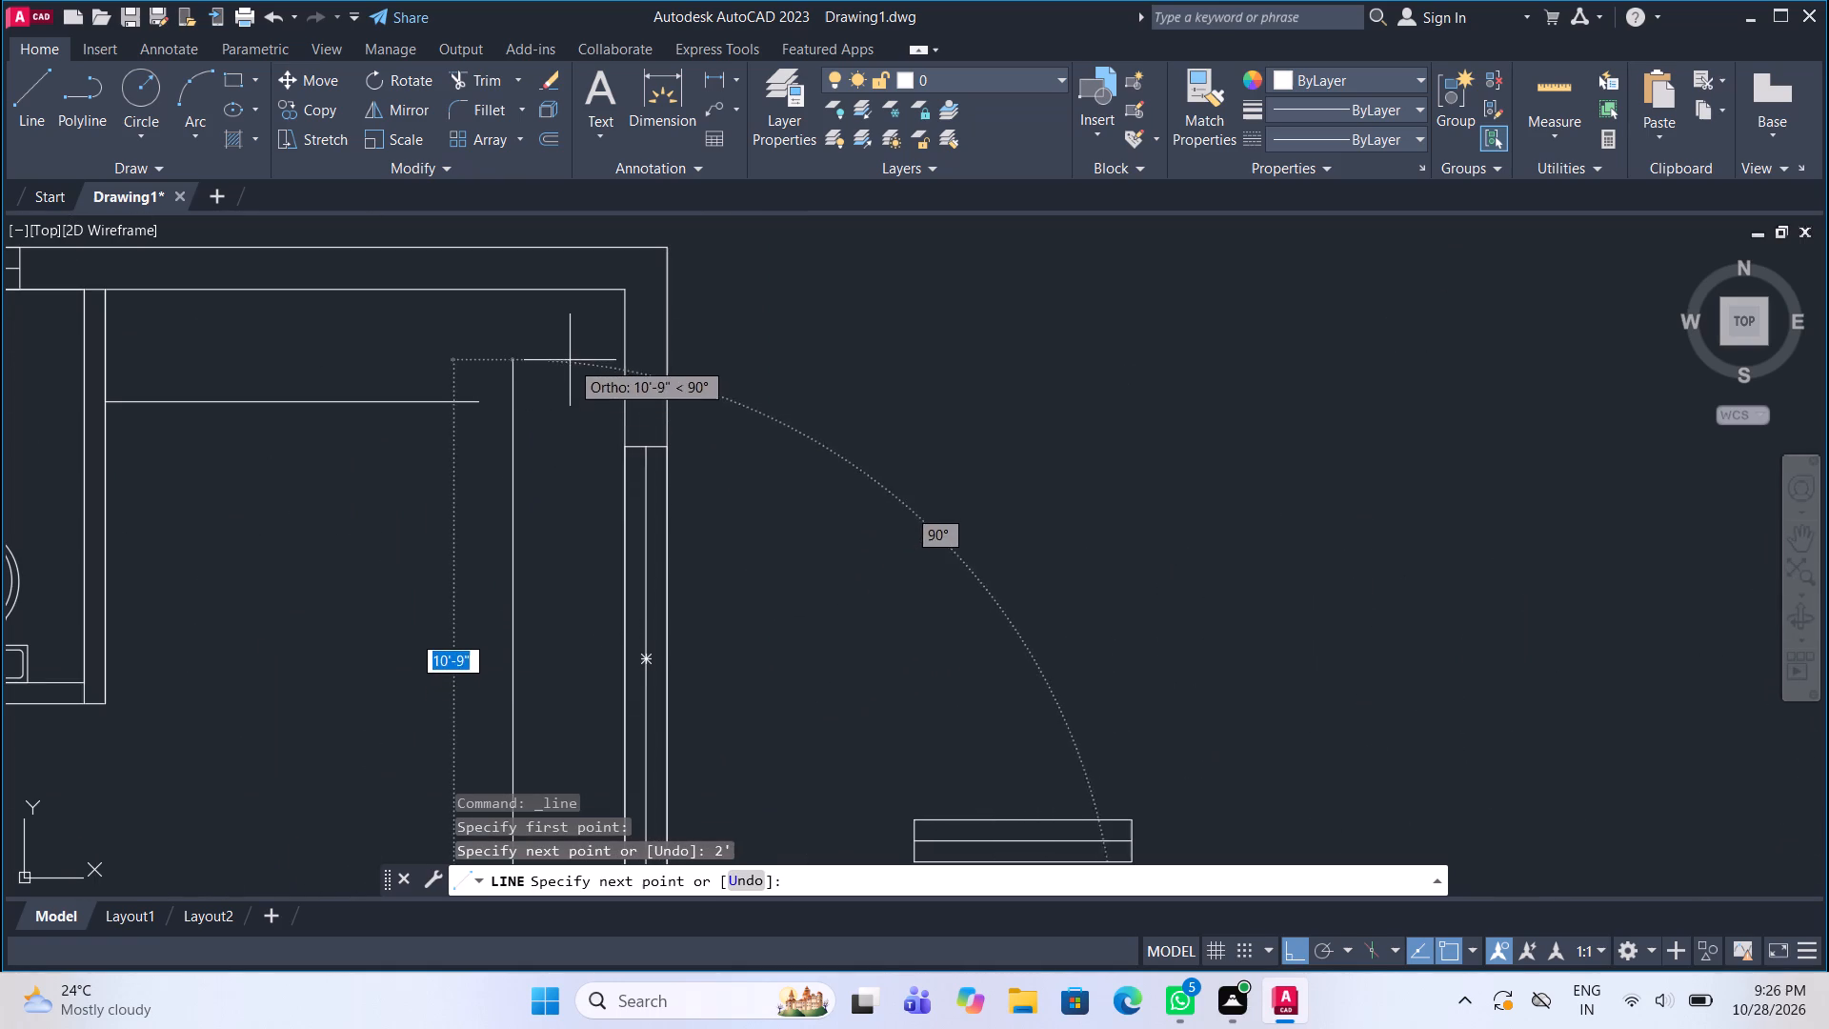
{"action": "left_click", "coordinate": [516, 295]}
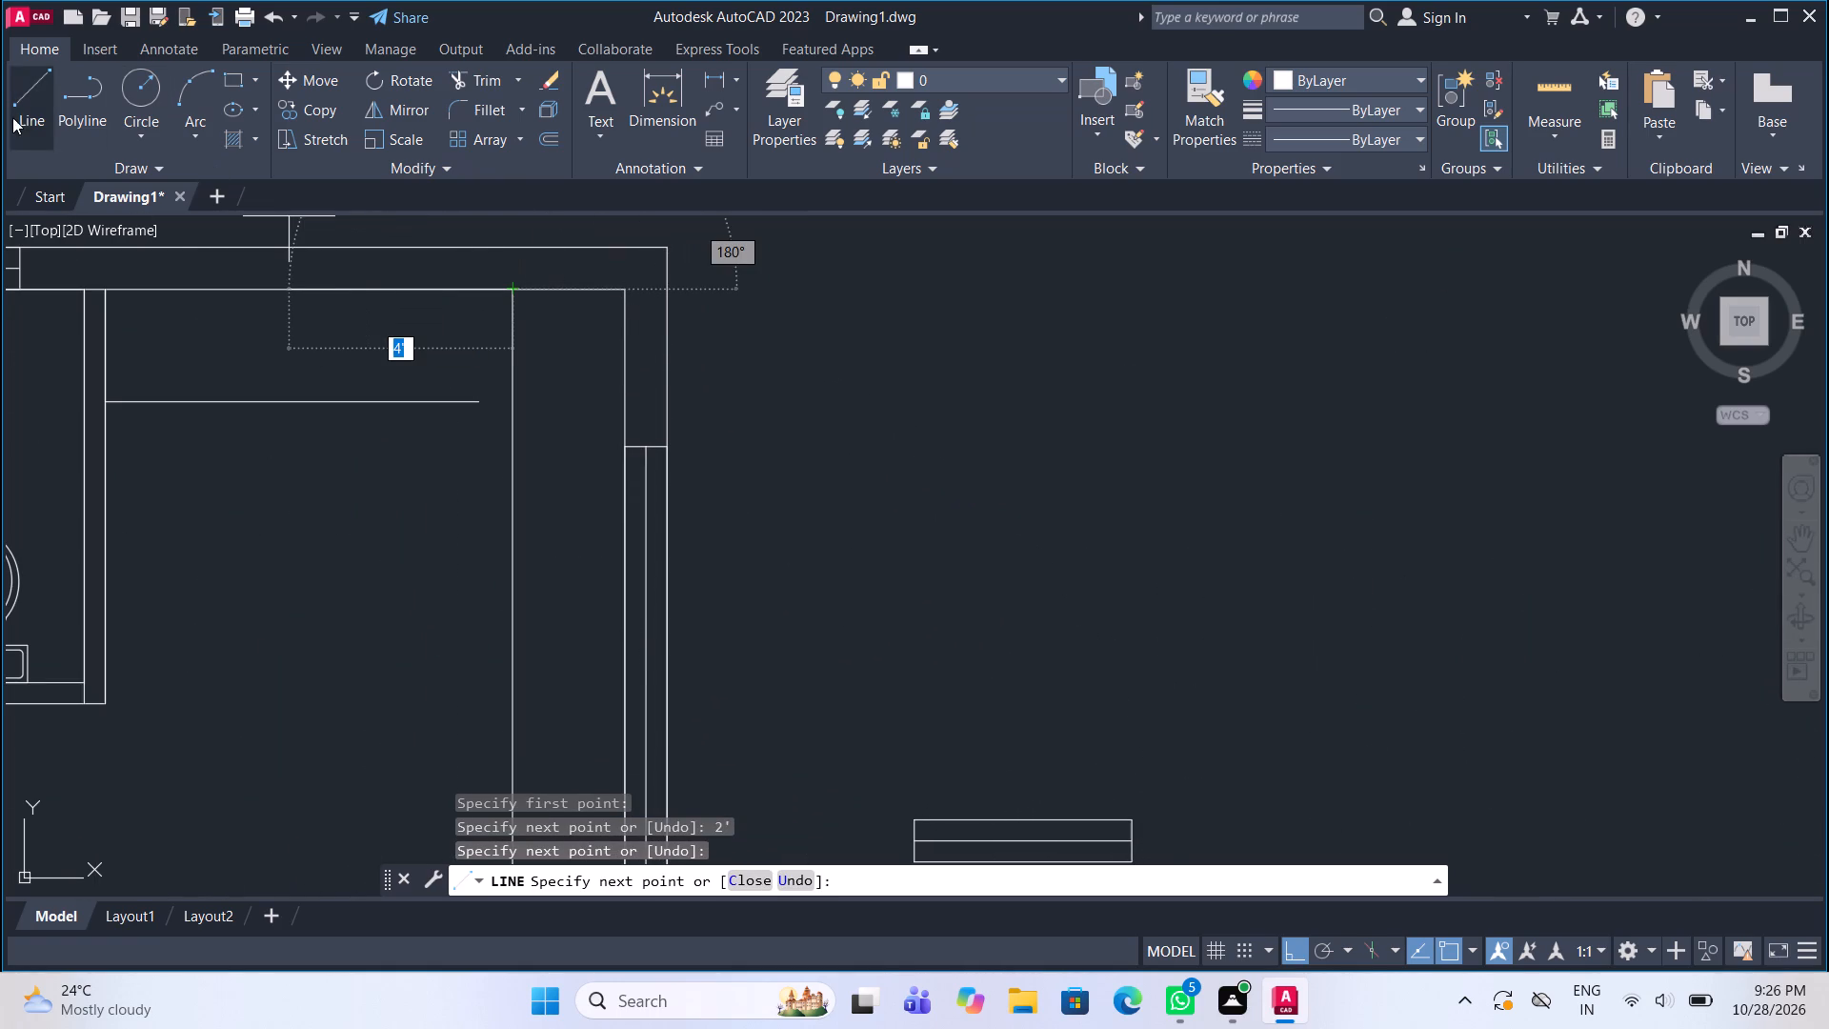
Draw a short horizontal line joining the end of the upper counter line to the new vertical line.
{"action": "double_click", "coordinate": [12, 117]}
{"action": "double_click", "coordinate": [481, 400]}
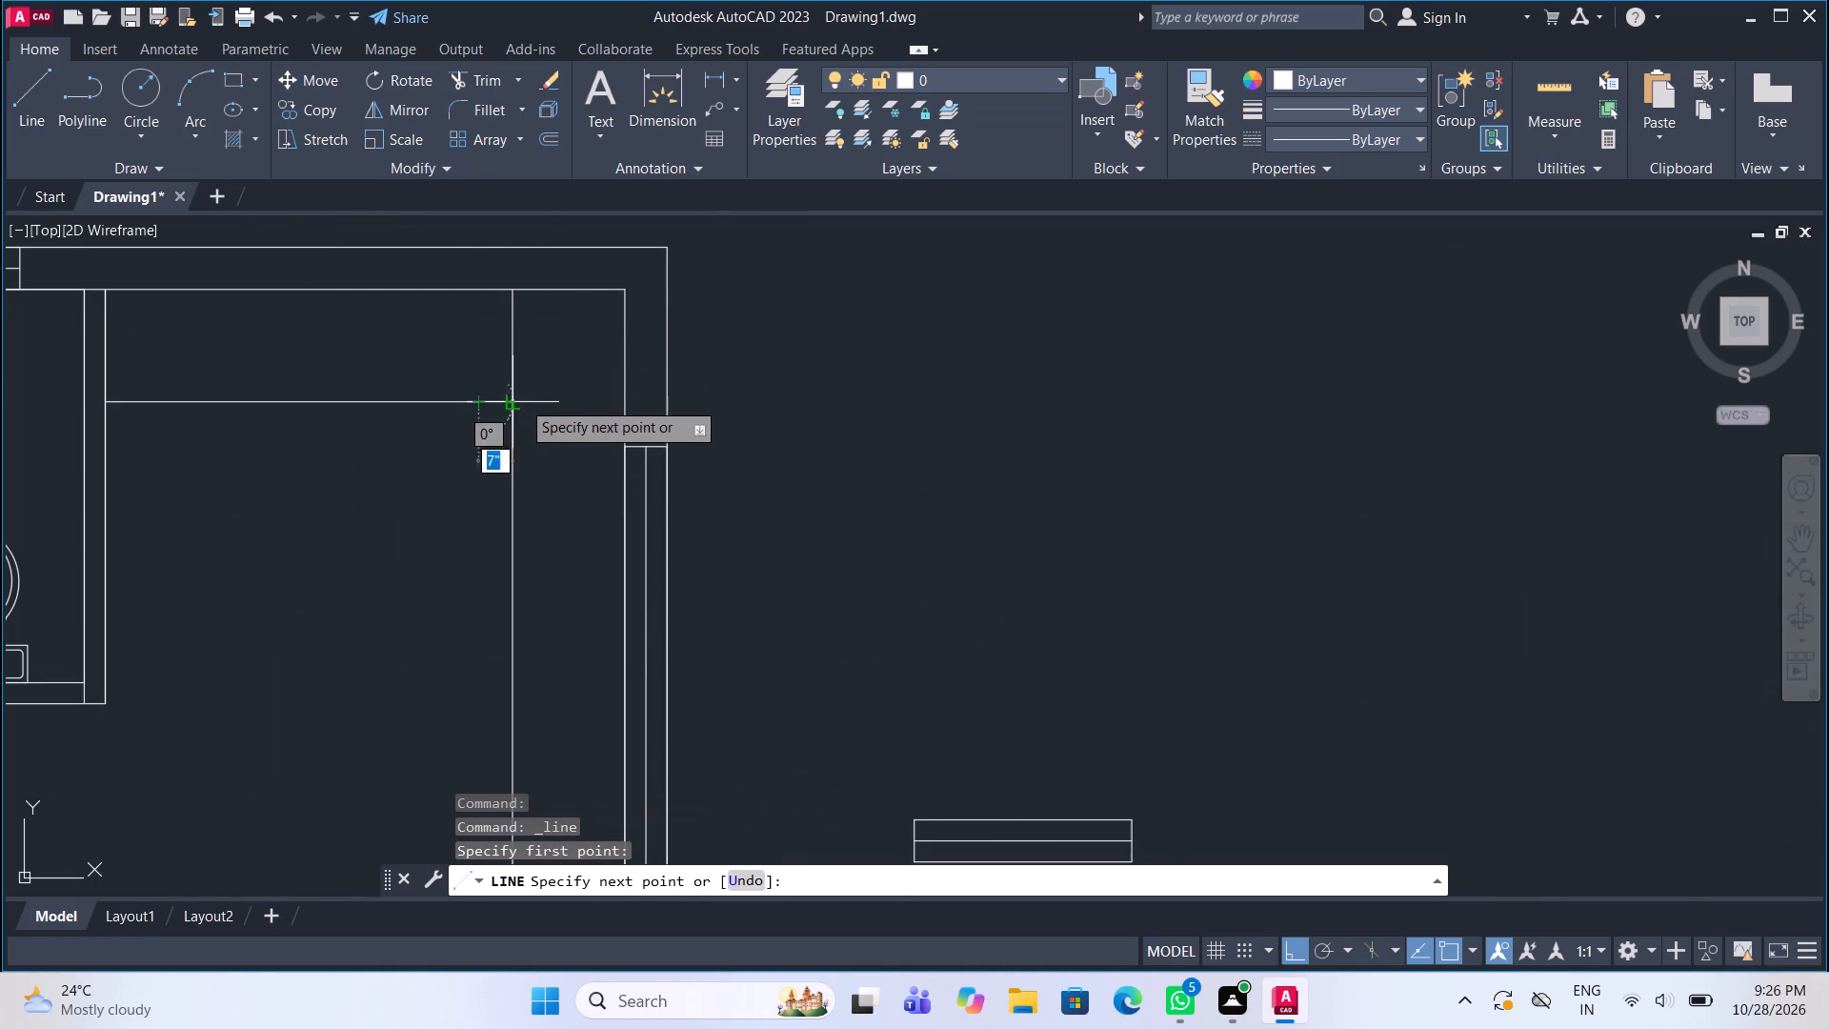
{"action": "left_click", "coordinate": [512, 406]}
{"action": "key", "text": "Escape"}
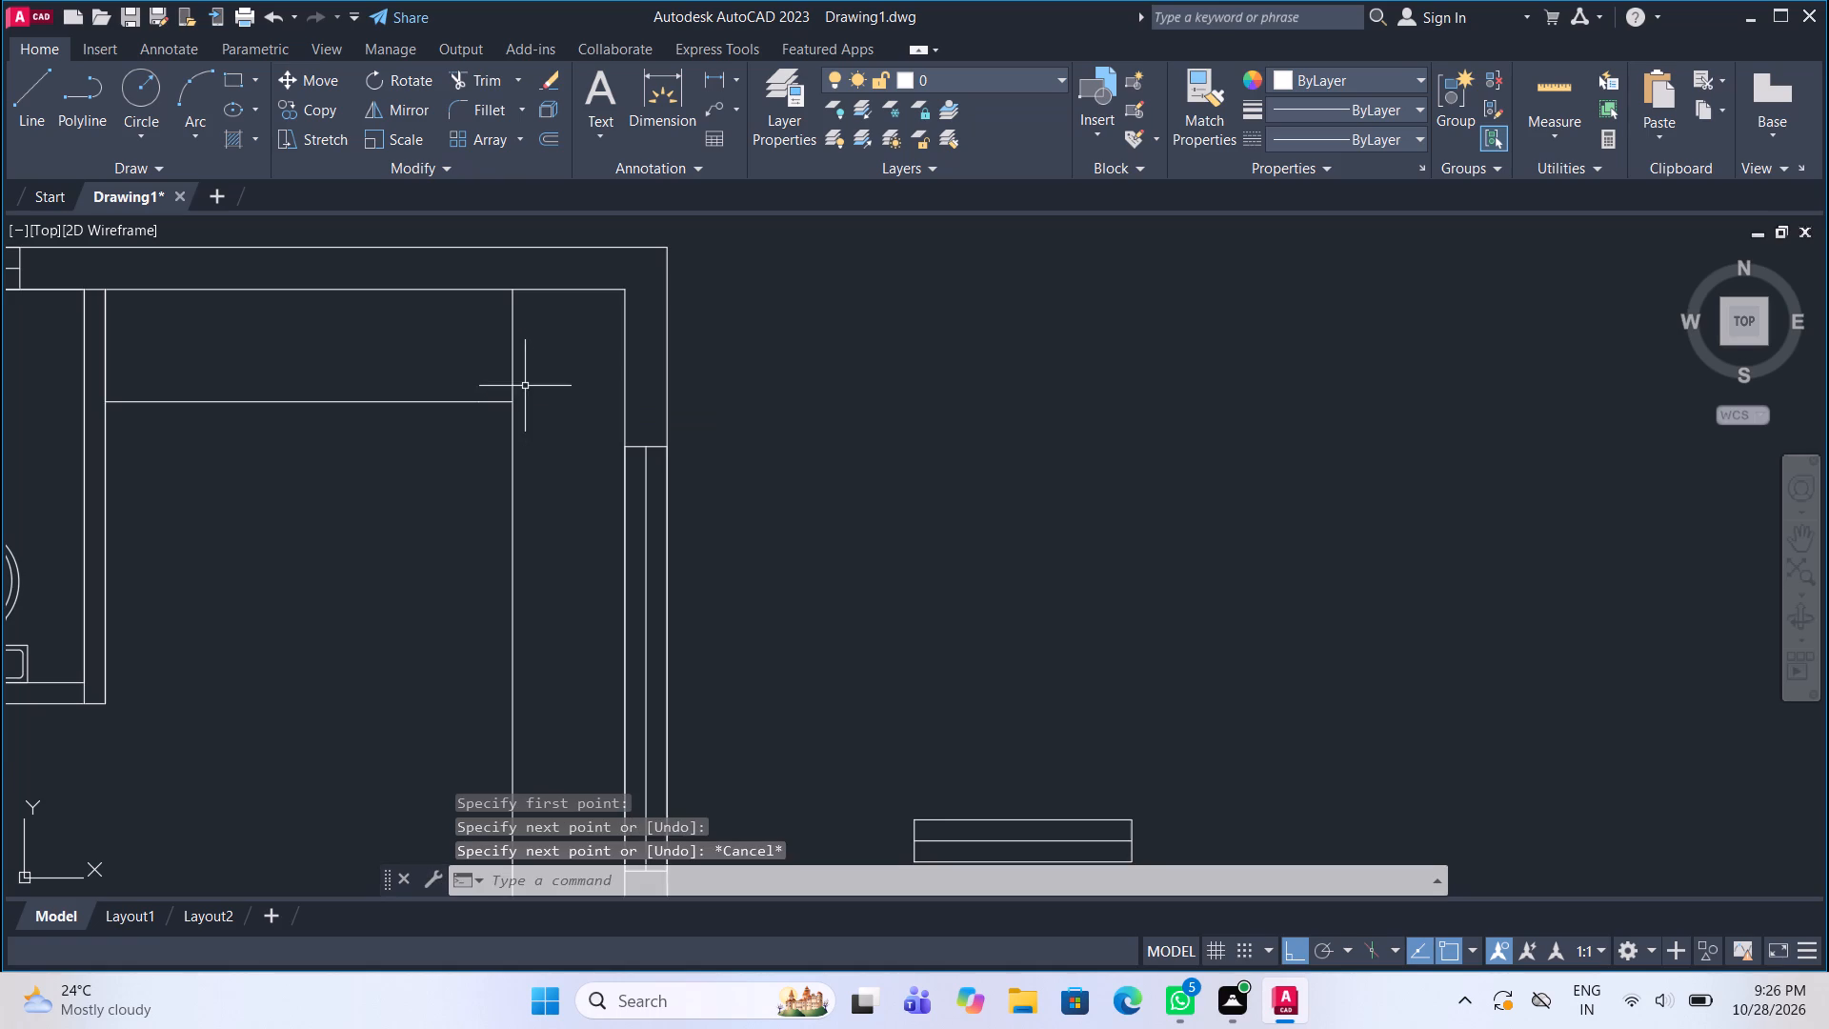
Draw a rectangle inside the 2' strip along the top wall, slightly narrower than the strip and near its middle.
{"action": "scroll", "coordinate": [523, 387], "scroll_direction": "down", "scroll_amount": 1}
{"action": "scroll", "coordinate": [390, 373], "scroll_direction": "up", "scroll_amount": 1}
{"action": "middle_click_drag", "start_coordinate": [390, 372], "coordinate": [514, 419]}
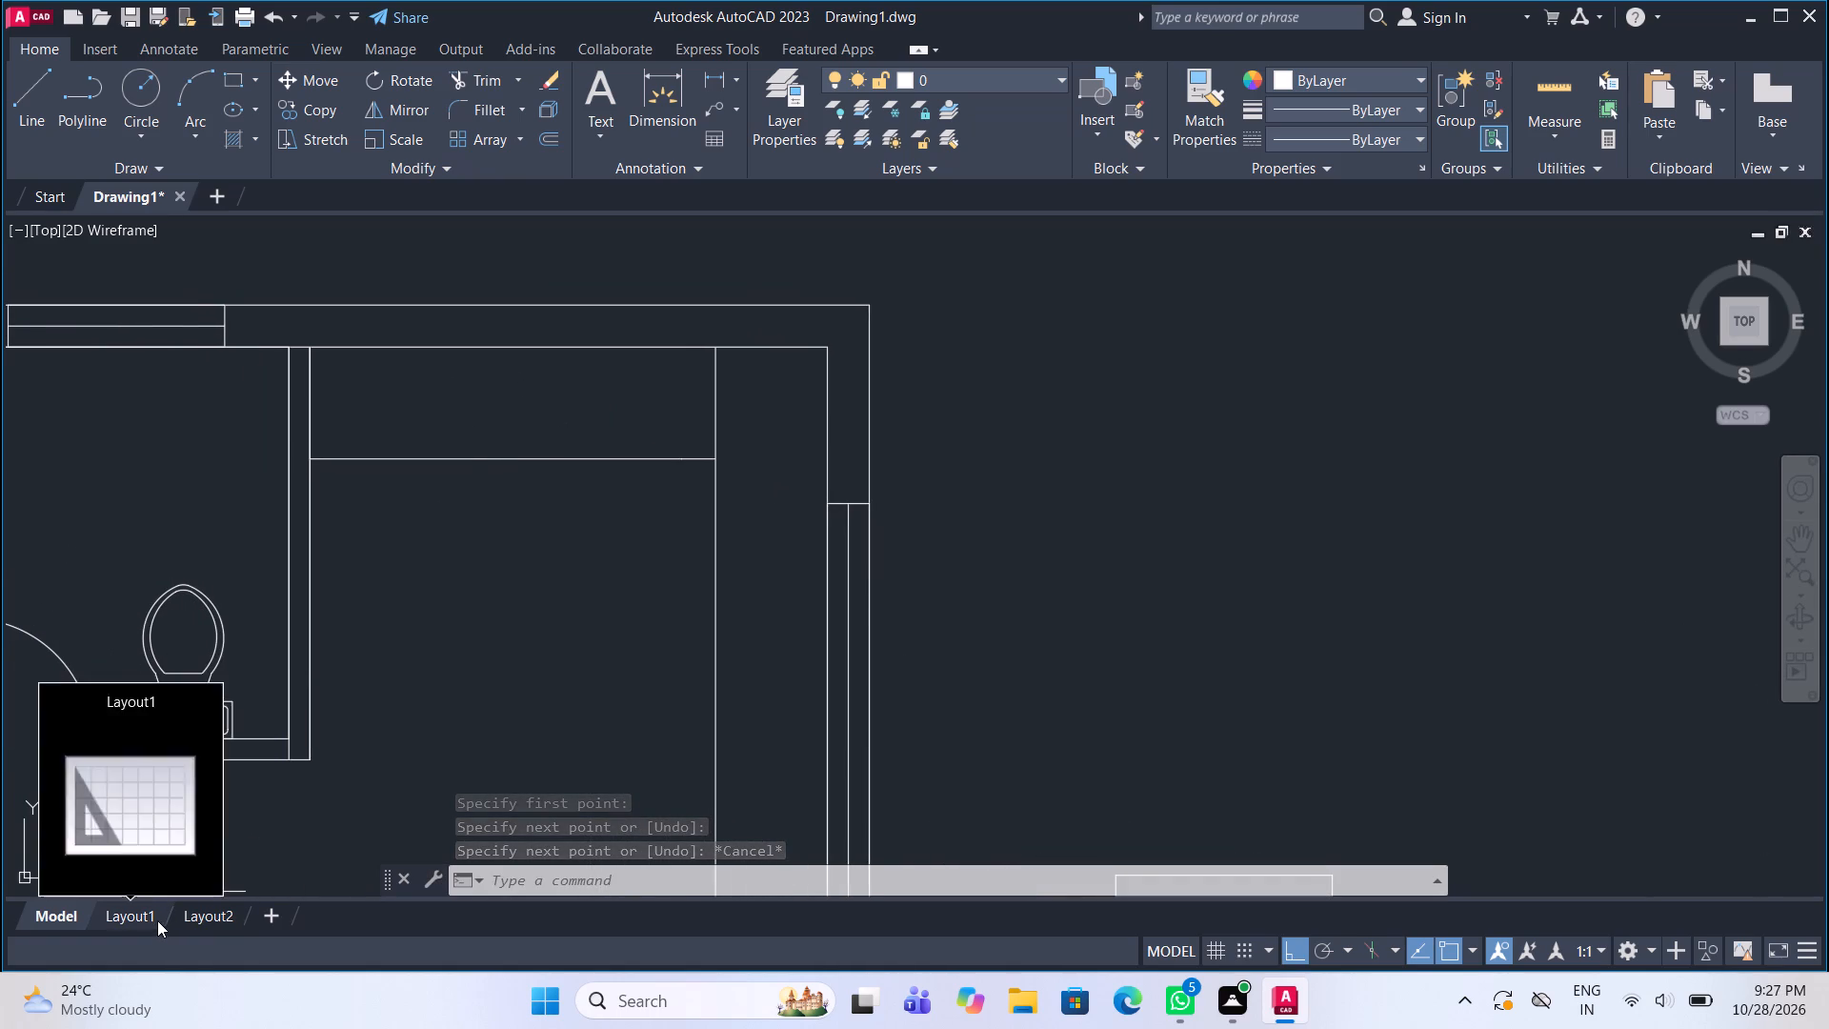
{"action": "left_click", "coordinate": [232, 71]}
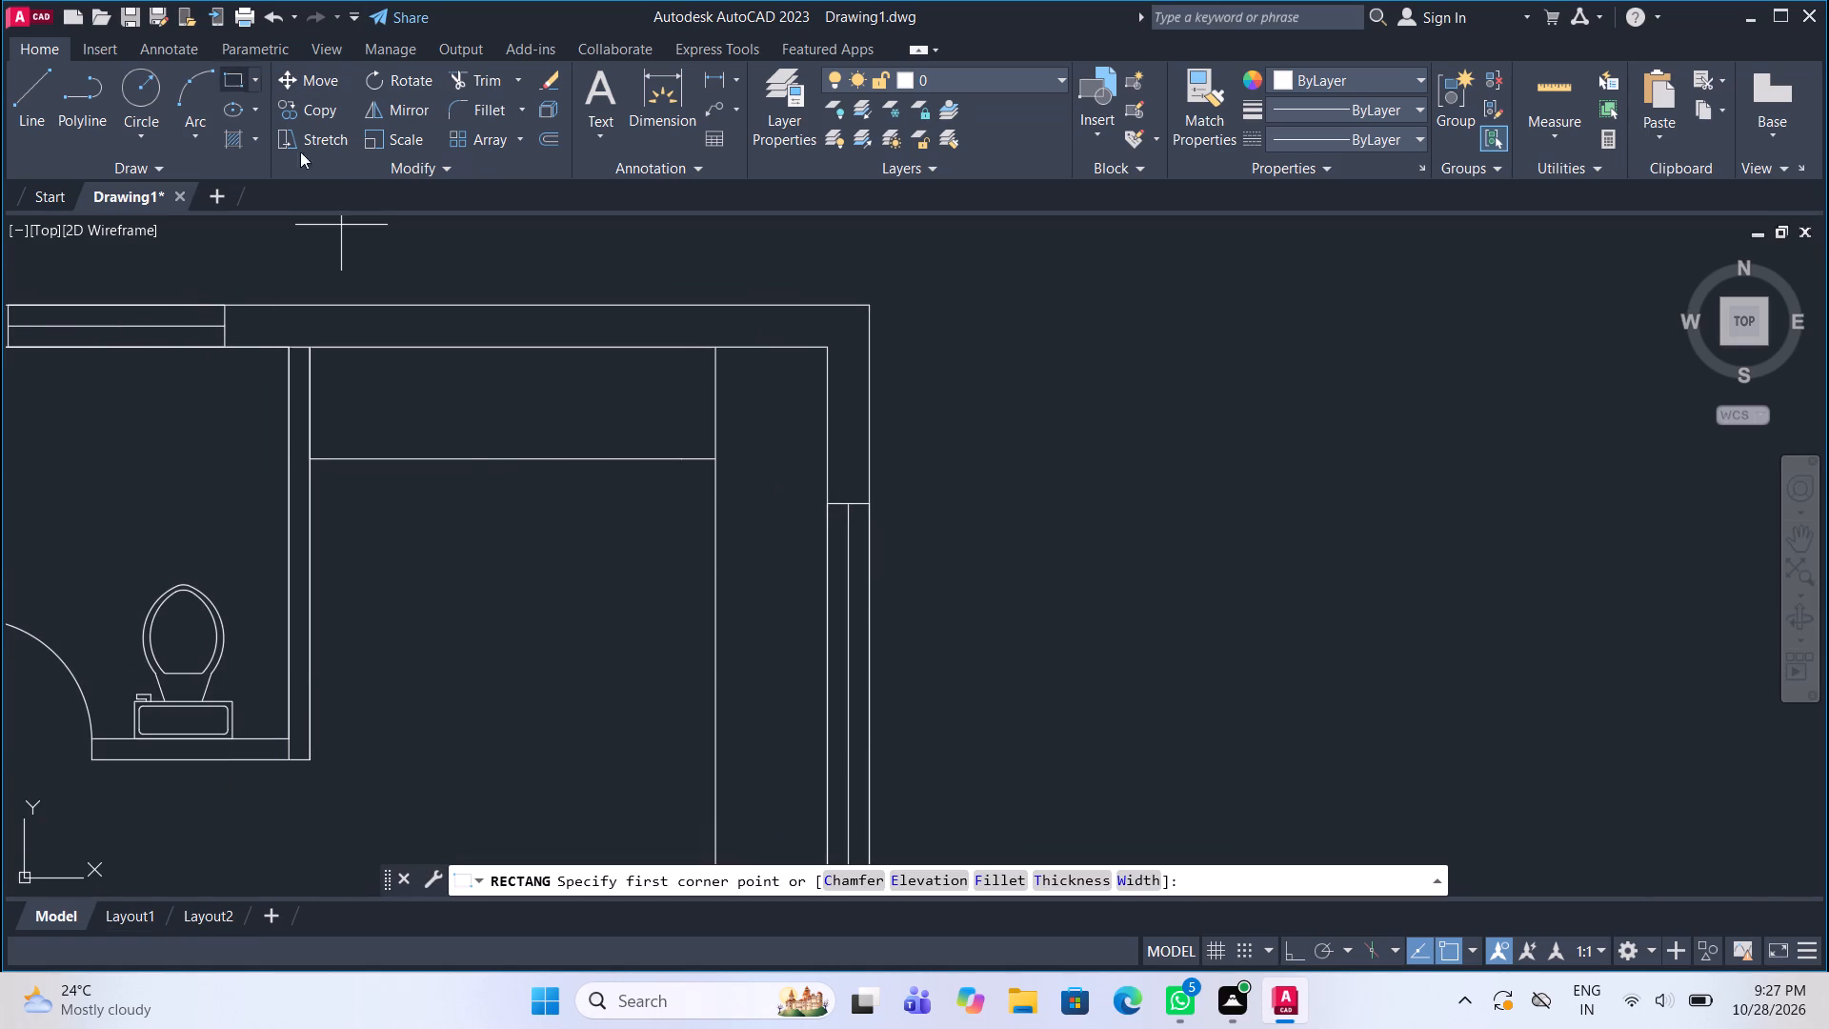
{"action": "scroll", "coordinate": [445, 377], "scroll_direction": "up", "scroll_amount": 2}
{"action": "left_click", "coordinate": [427, 329]}
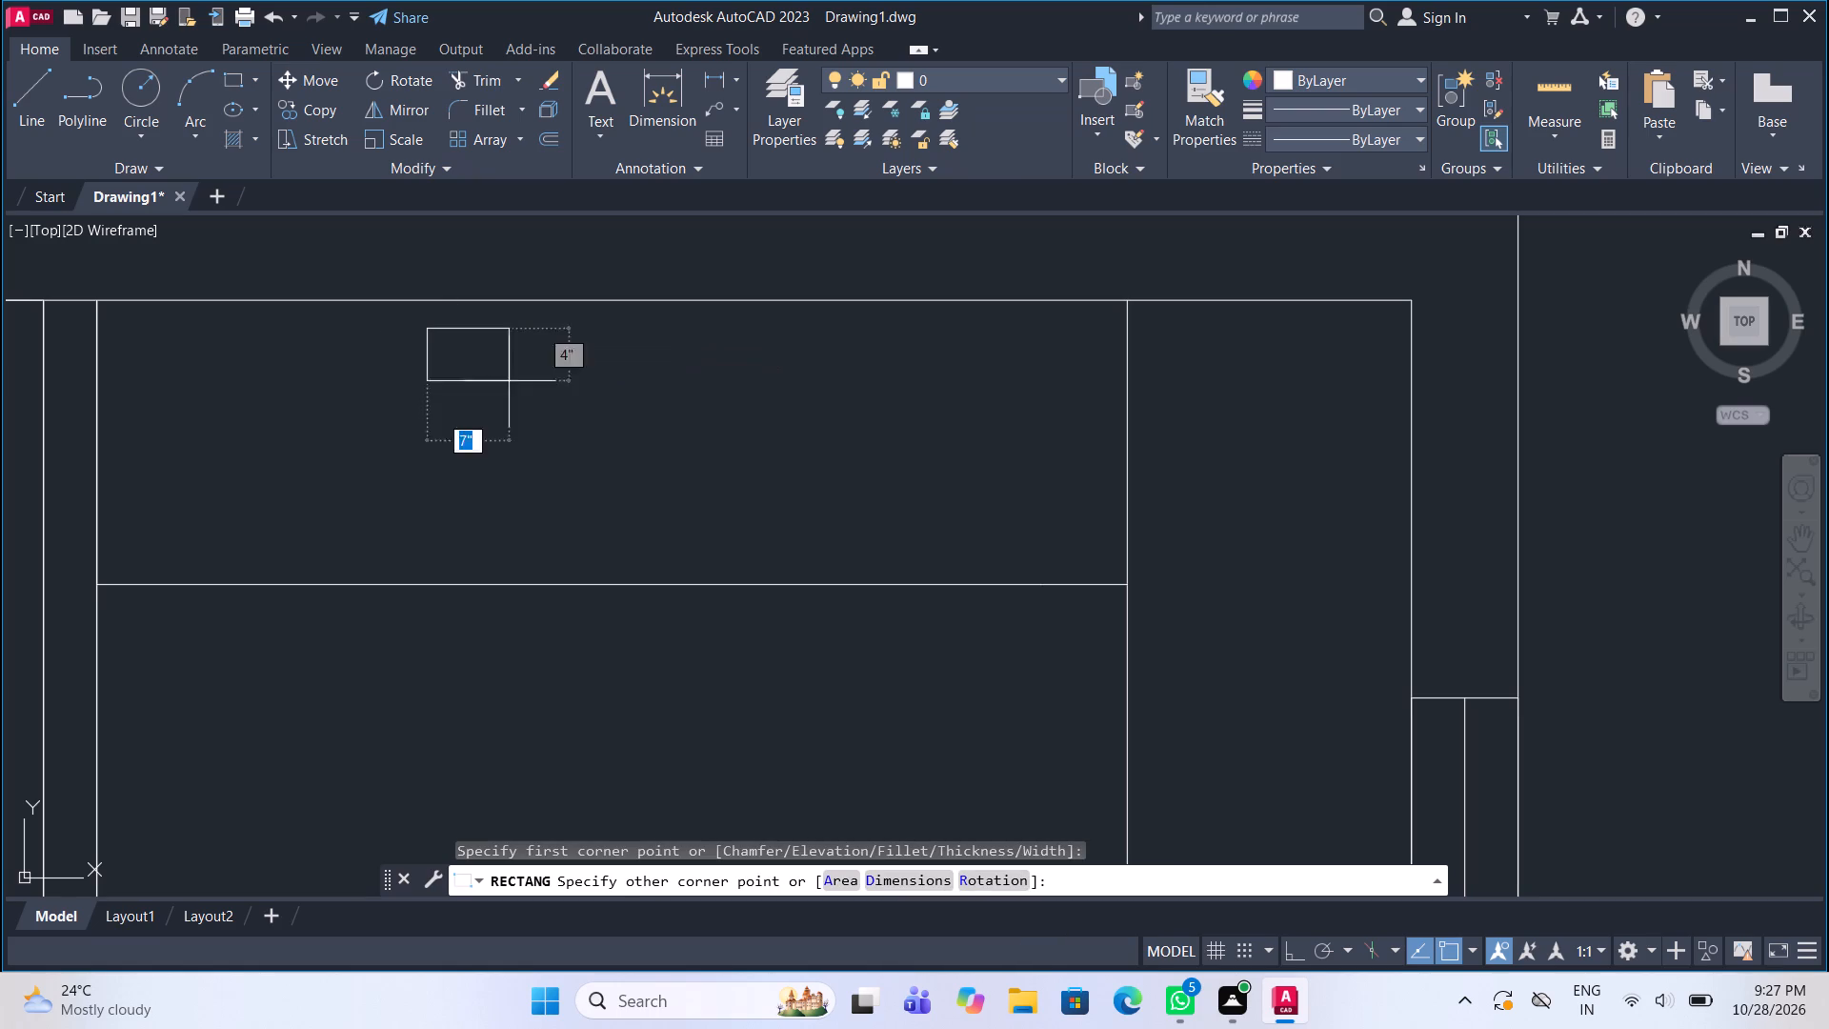
{"action": "left_click", "coordinate": [801, 555]}
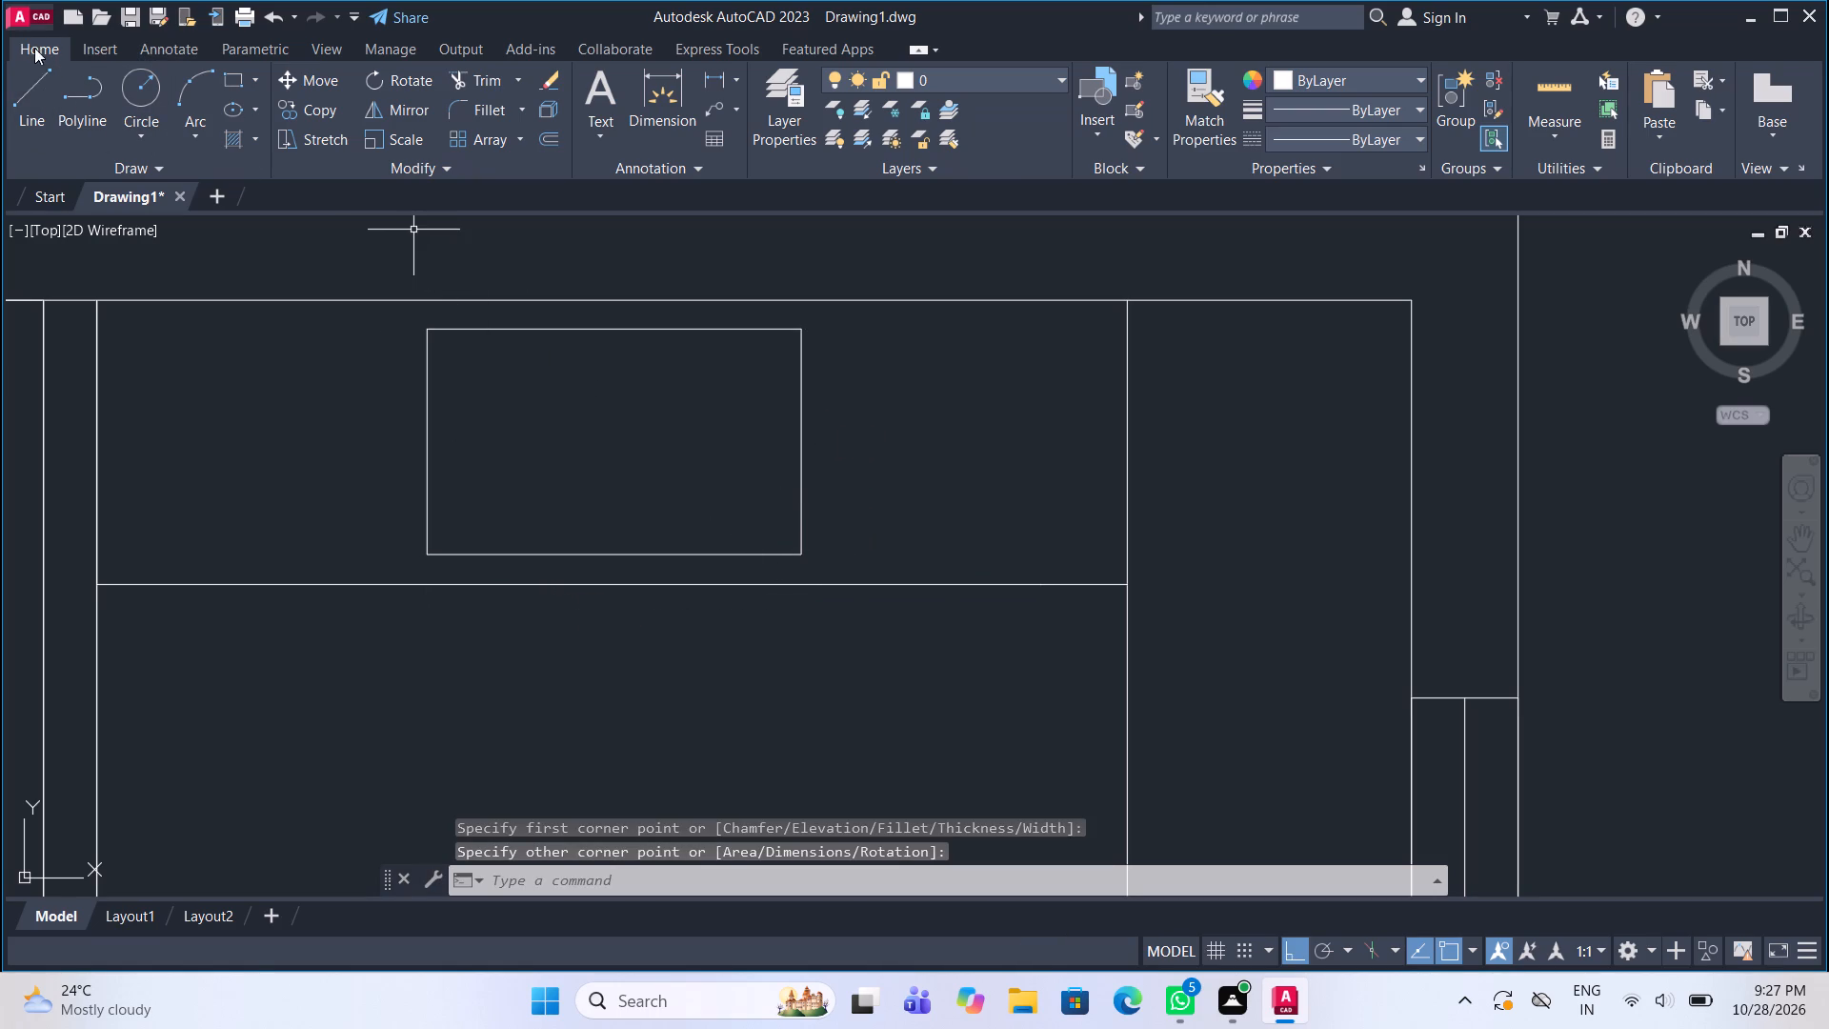
Draw a horizontal line across the full width of the stove rectangle, a short distance below its top edge.
{"action": "left_click", "coordinate": [28, 84]}
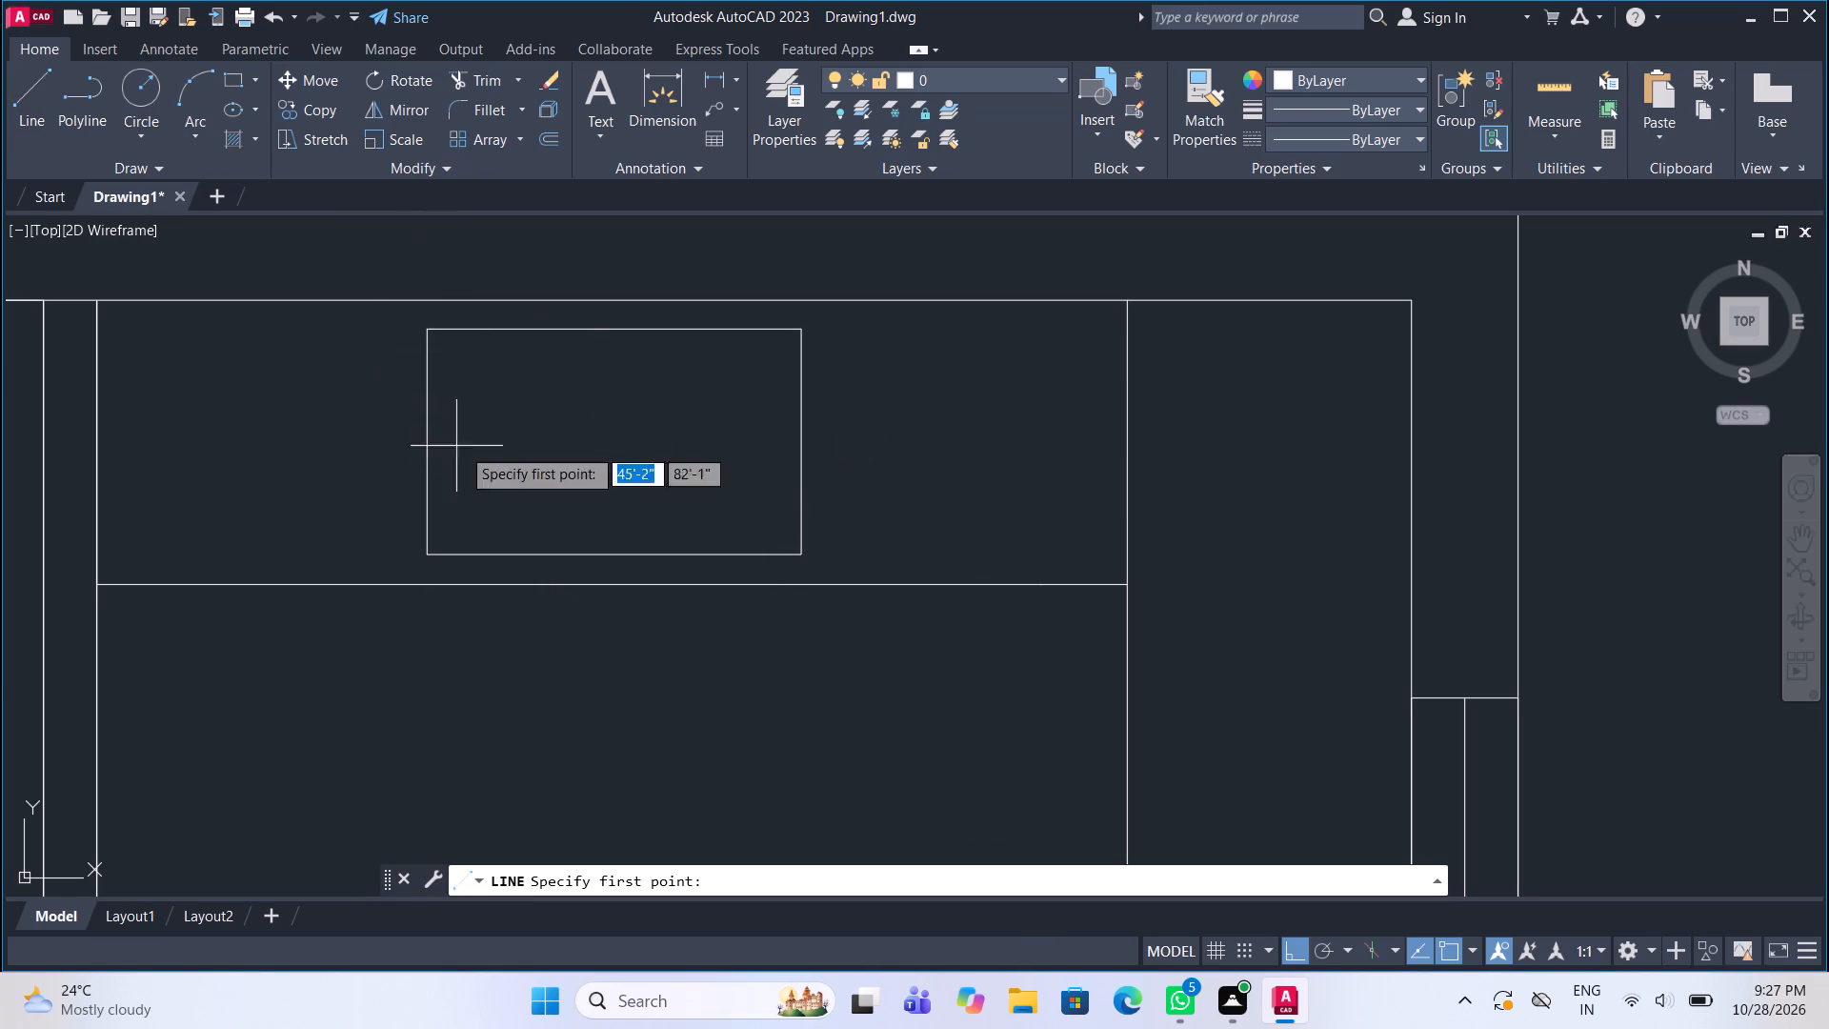
{"action": "left_click", "coordinate": [426, 389]}
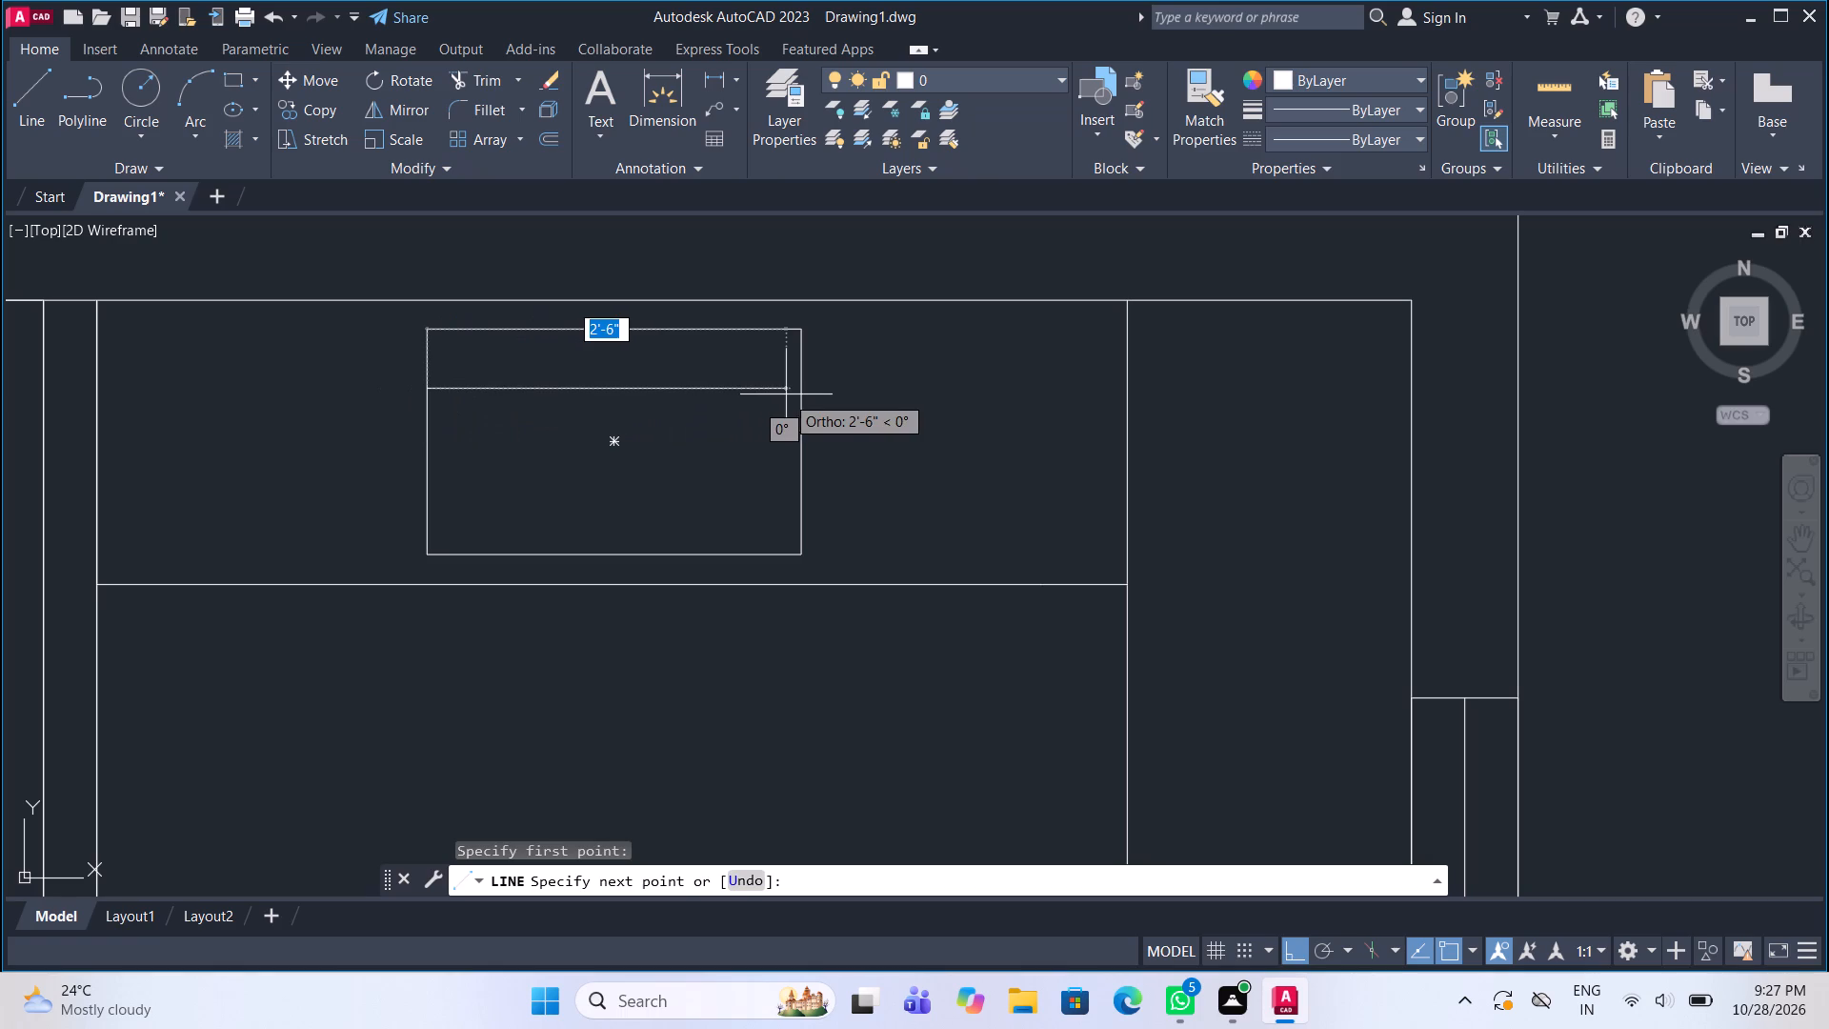
{"action": "left_click", "coordinate": [805, 390]}
Draw a burner circle of about 5" radius in the left part of the stove, below the dividing line.
{"action": "left_click", "coordinate": [150, 100]}
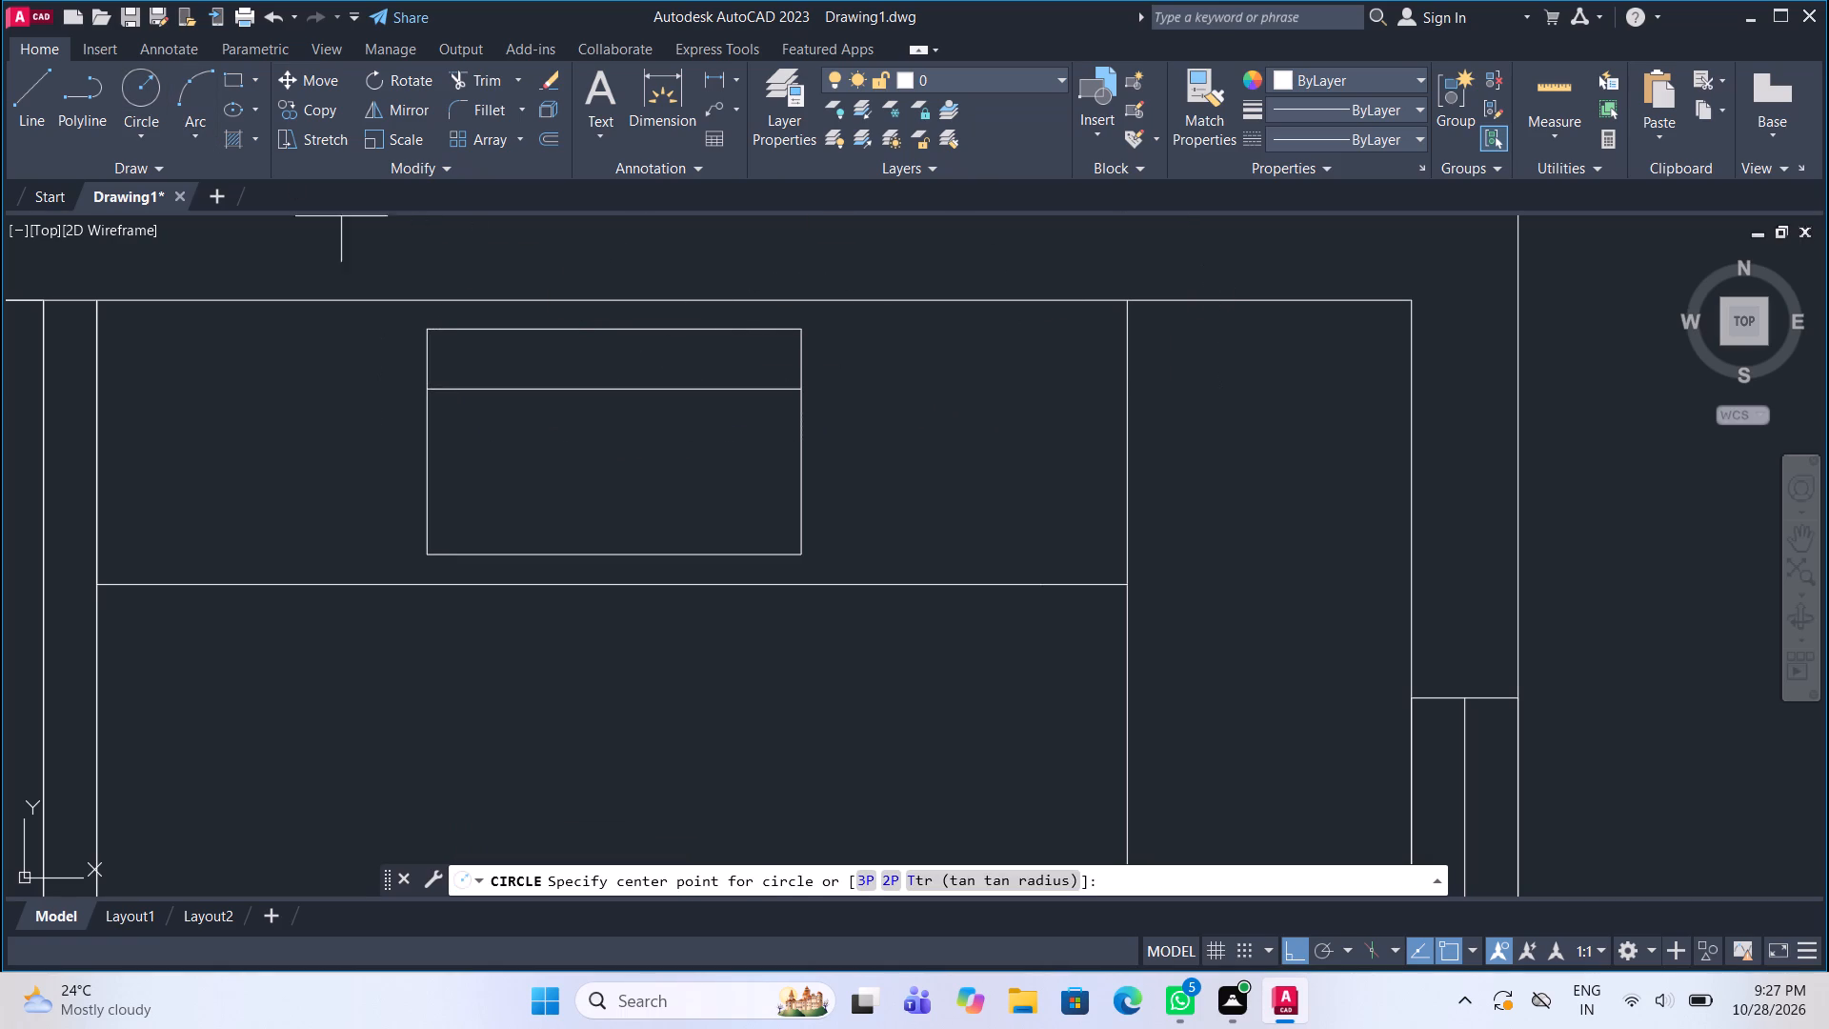
{"action": "left_click", "coordinate": [497, 482]}
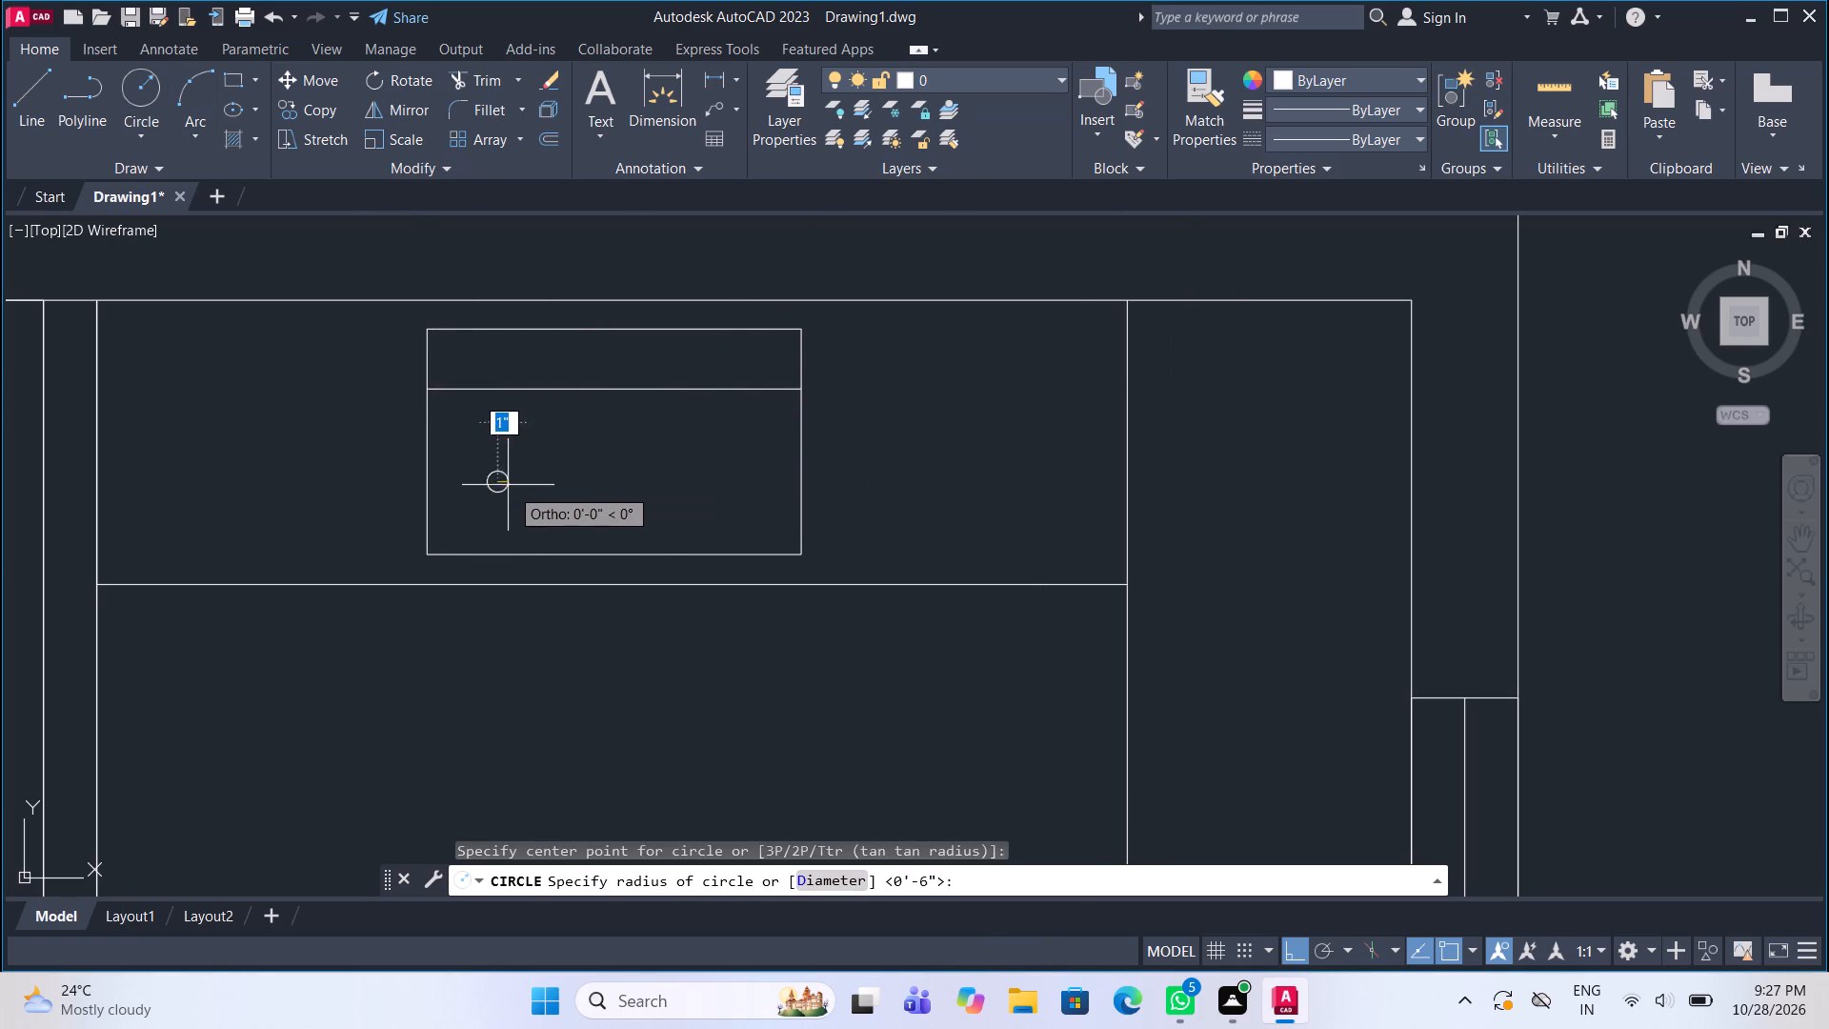
{"action": "left_click", "coordinate": [554, 536]}
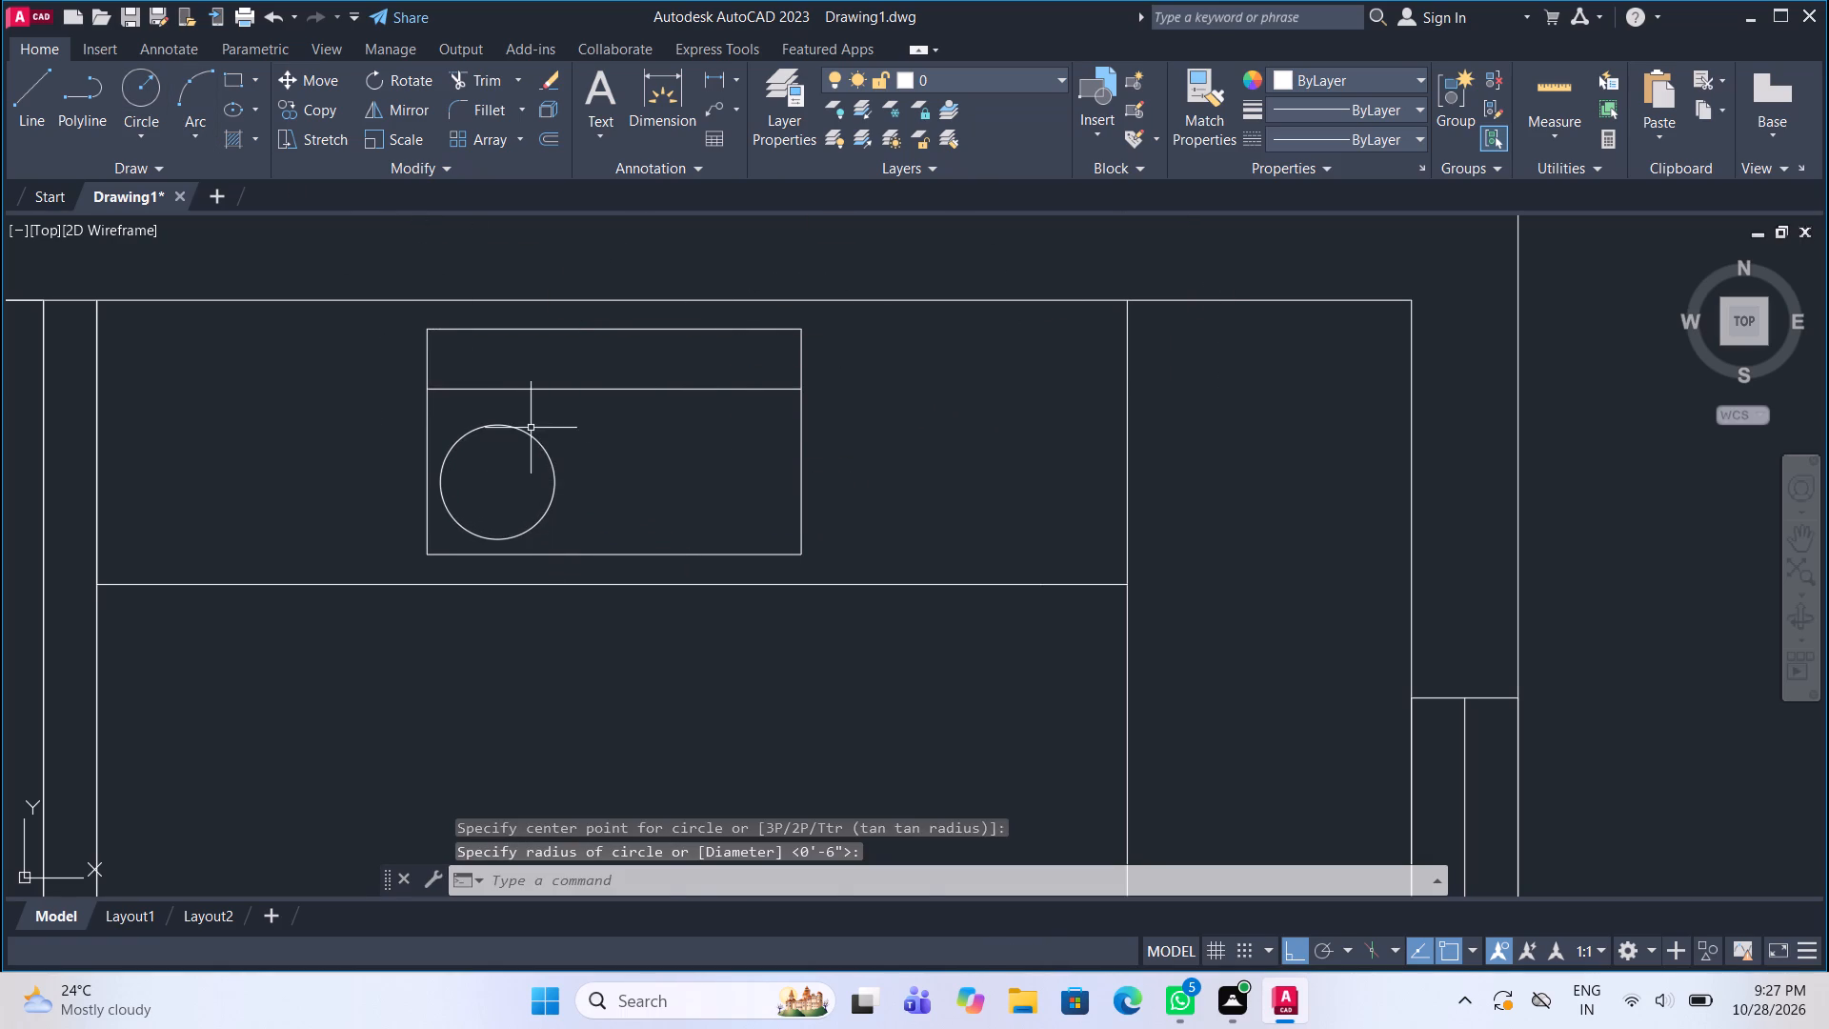
Copy the burner circle horizontally into the right part of the stove rectangle.
{"action": "left_click", "coordinate": [530, 427]}
{"action": "left_click", "coordinate": [508, 442]}
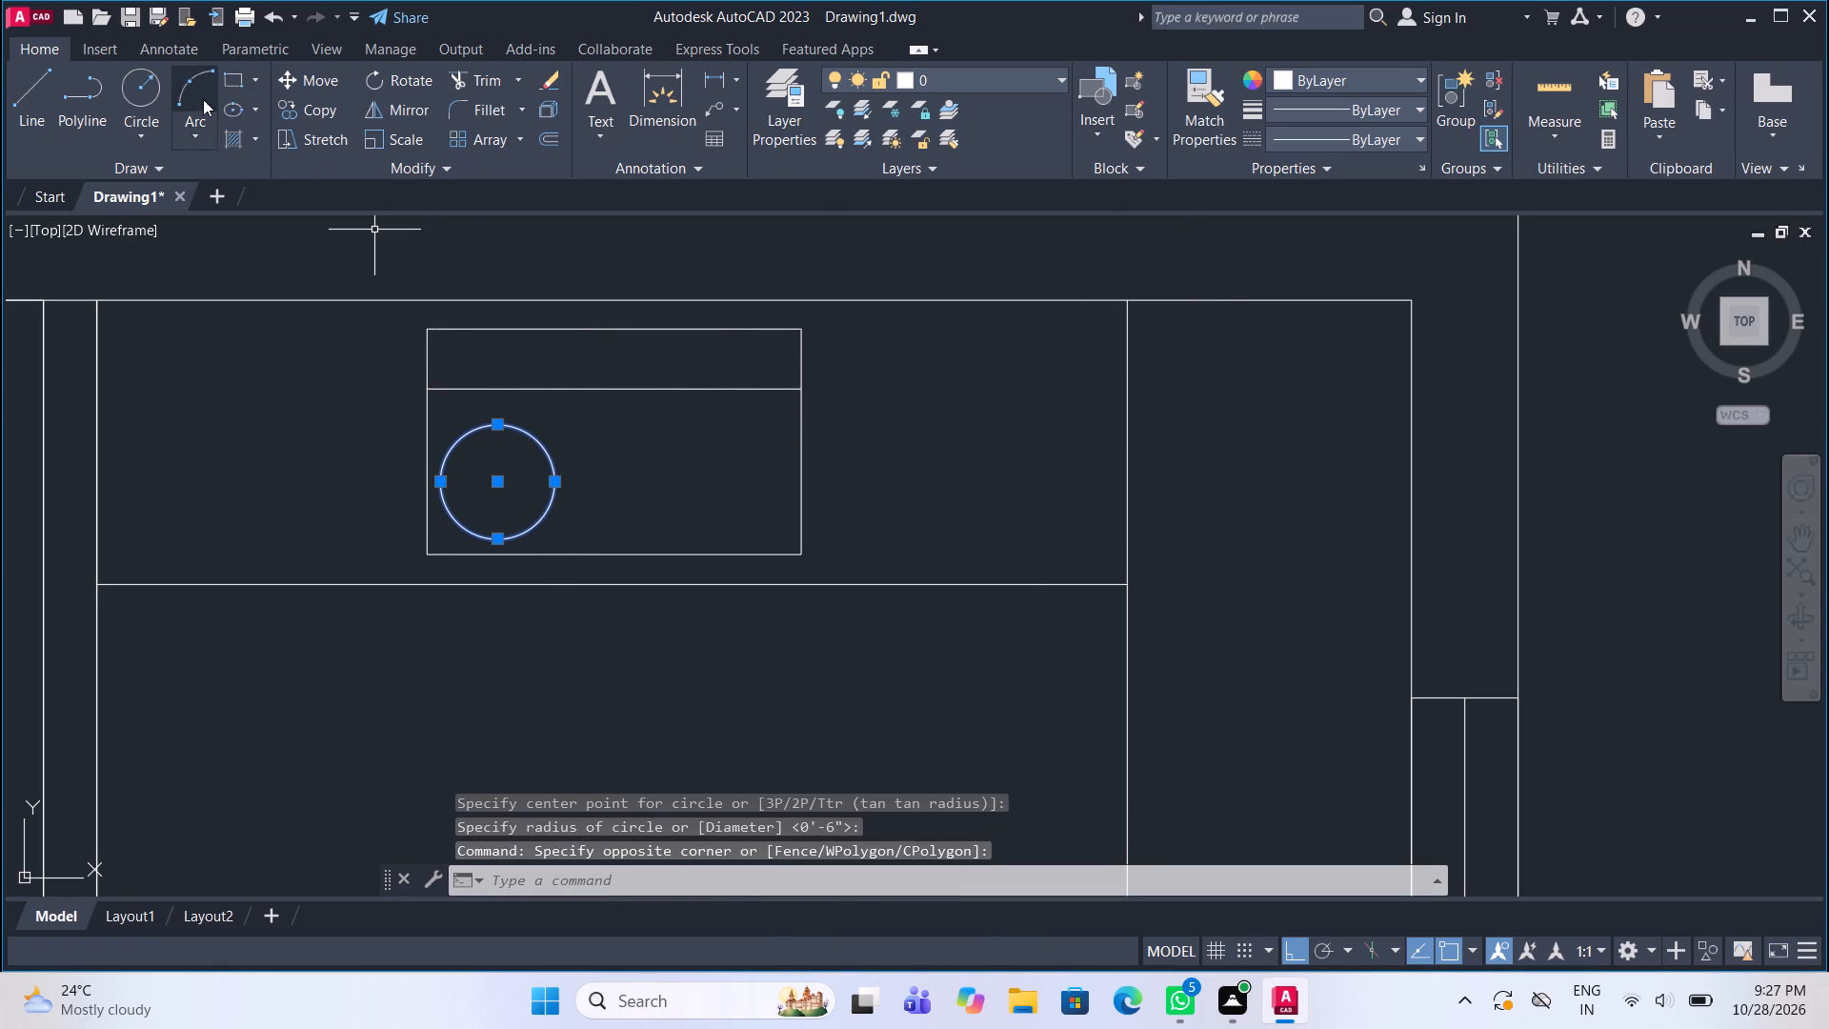
{"action": "left_click", "coordinate": [311, 110]}
{"action": "left_click", "coordinate": [476, 498]}
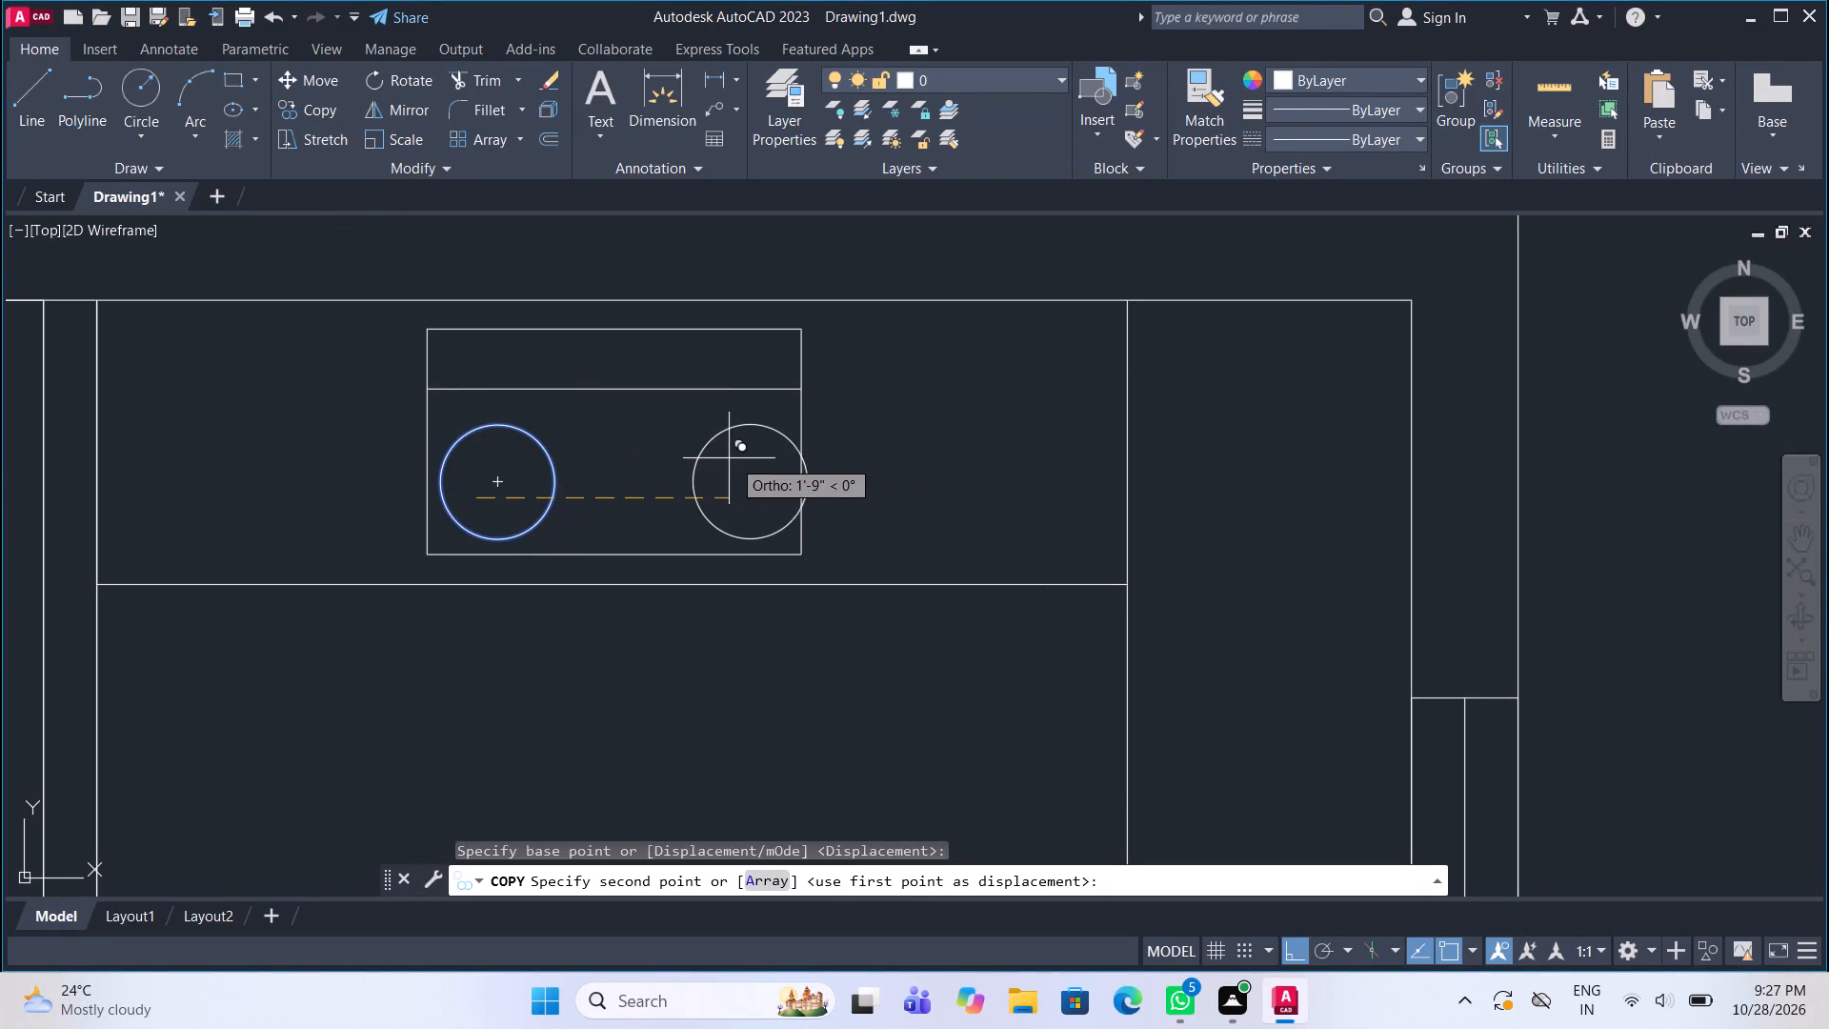
{"action": "left_click", "coordinate": [697, 481]}
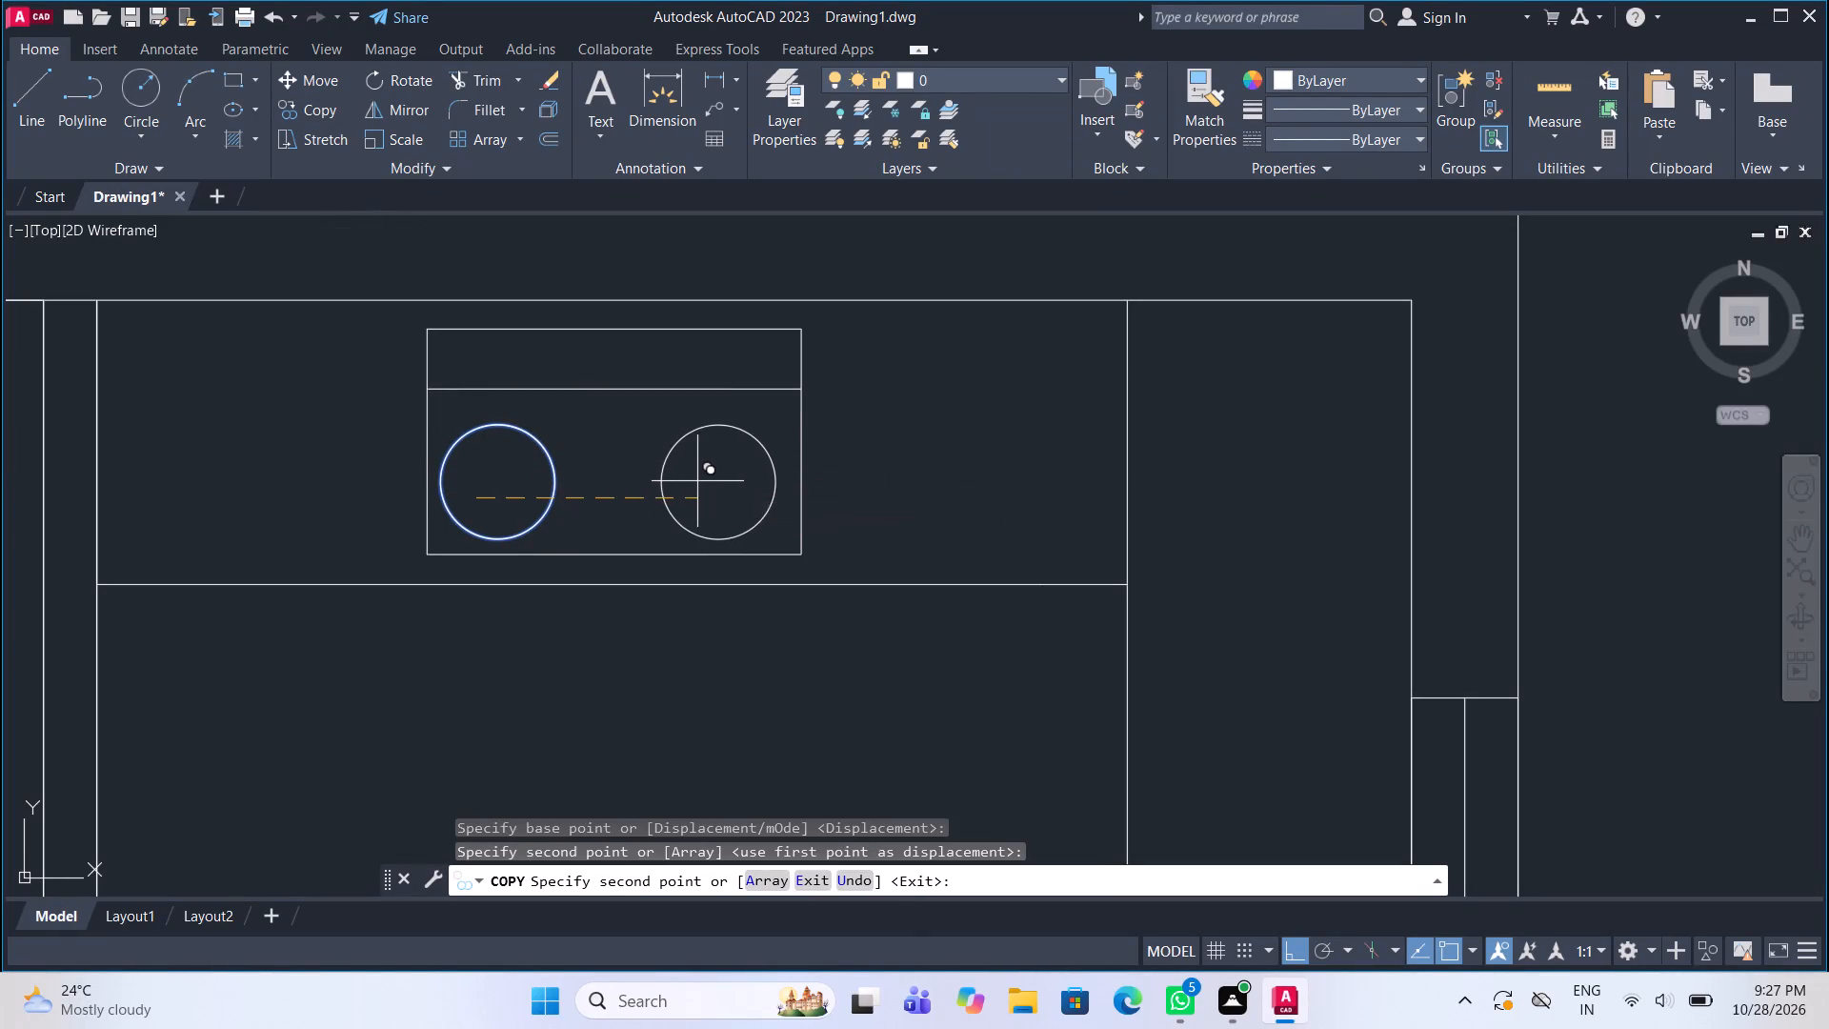
{"action": "key", "text": "Escape"}
Shift the left burner circle slightly to the right, away from the stove's left edge.
{"action": "scroll", "coordinate": [685, 479], "scroll_direction": "down", "scroll_amount": 2}
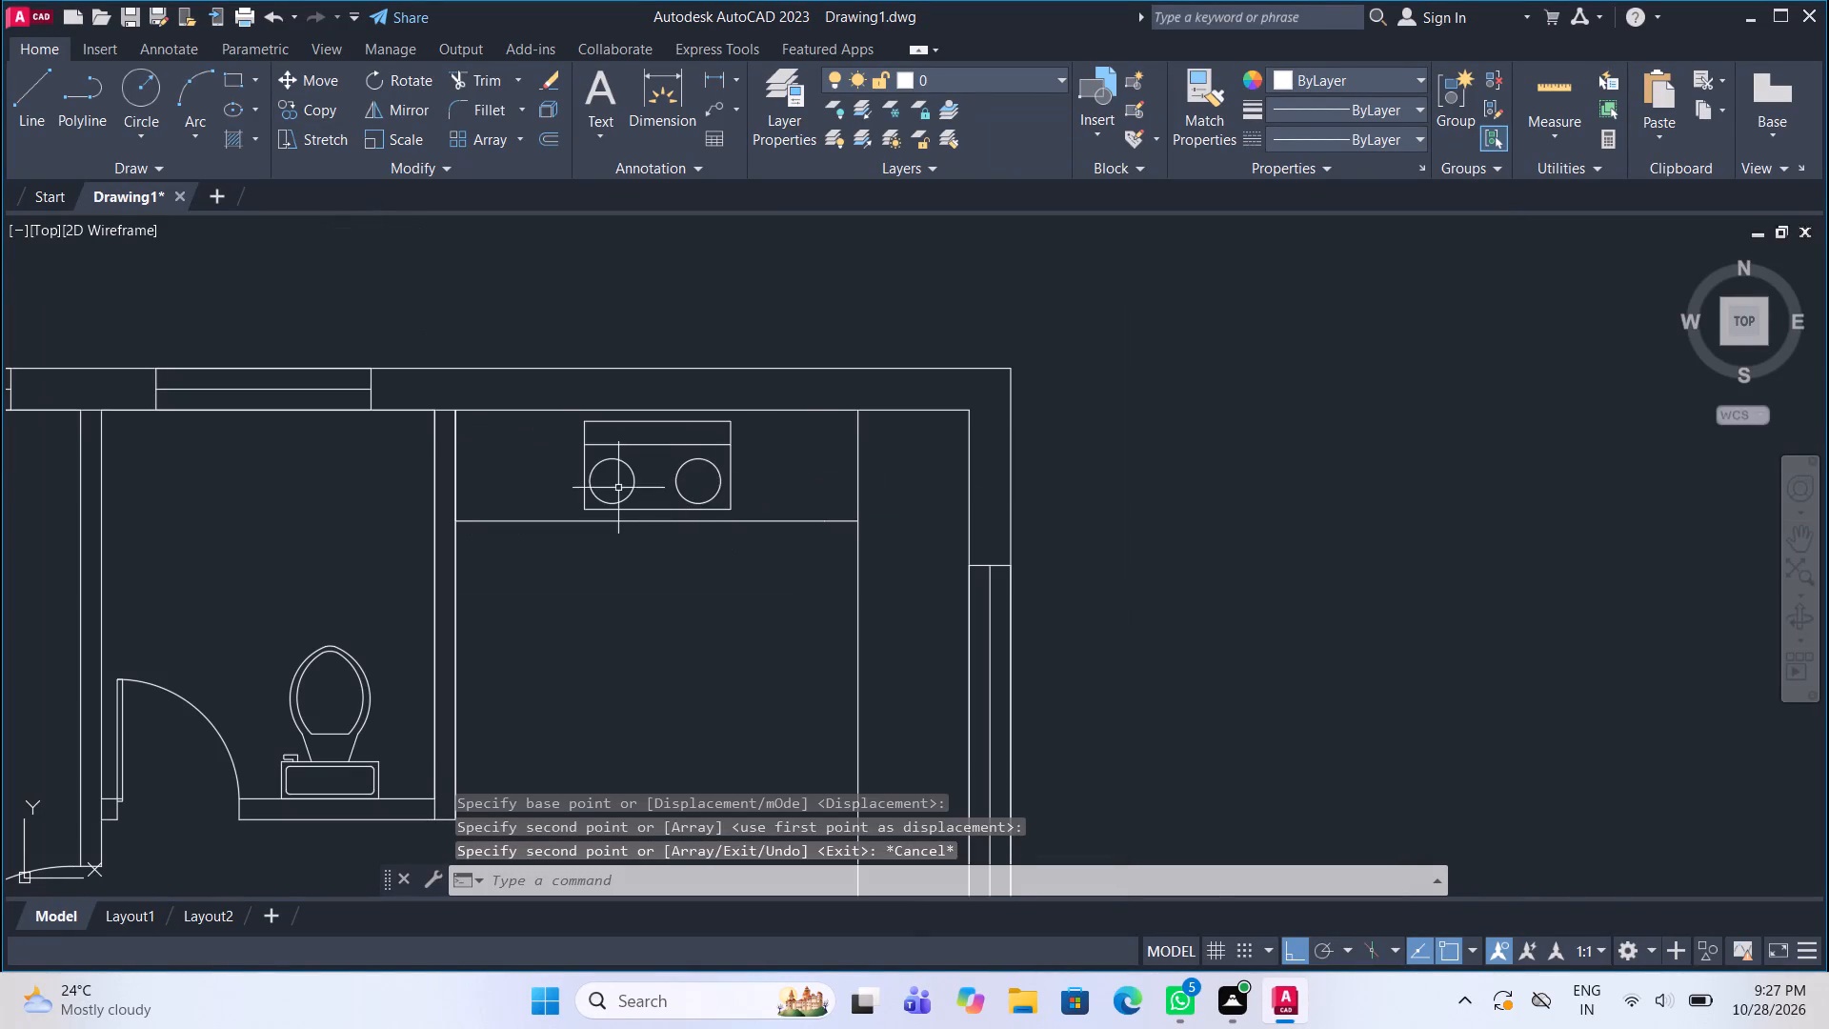
{"action": "scroll", "coordinate": [617, 490], "scroll_direction": "up", "scroll_amount": 2}
{"action": "left_click", "coordinate": [653, 439]}
{"action": "left_click", "coordinate": [632, 445]}
{"action": "scroll", "coordinate": [618, 478], "scroll_direction": "up", "scroll_amount": 2}
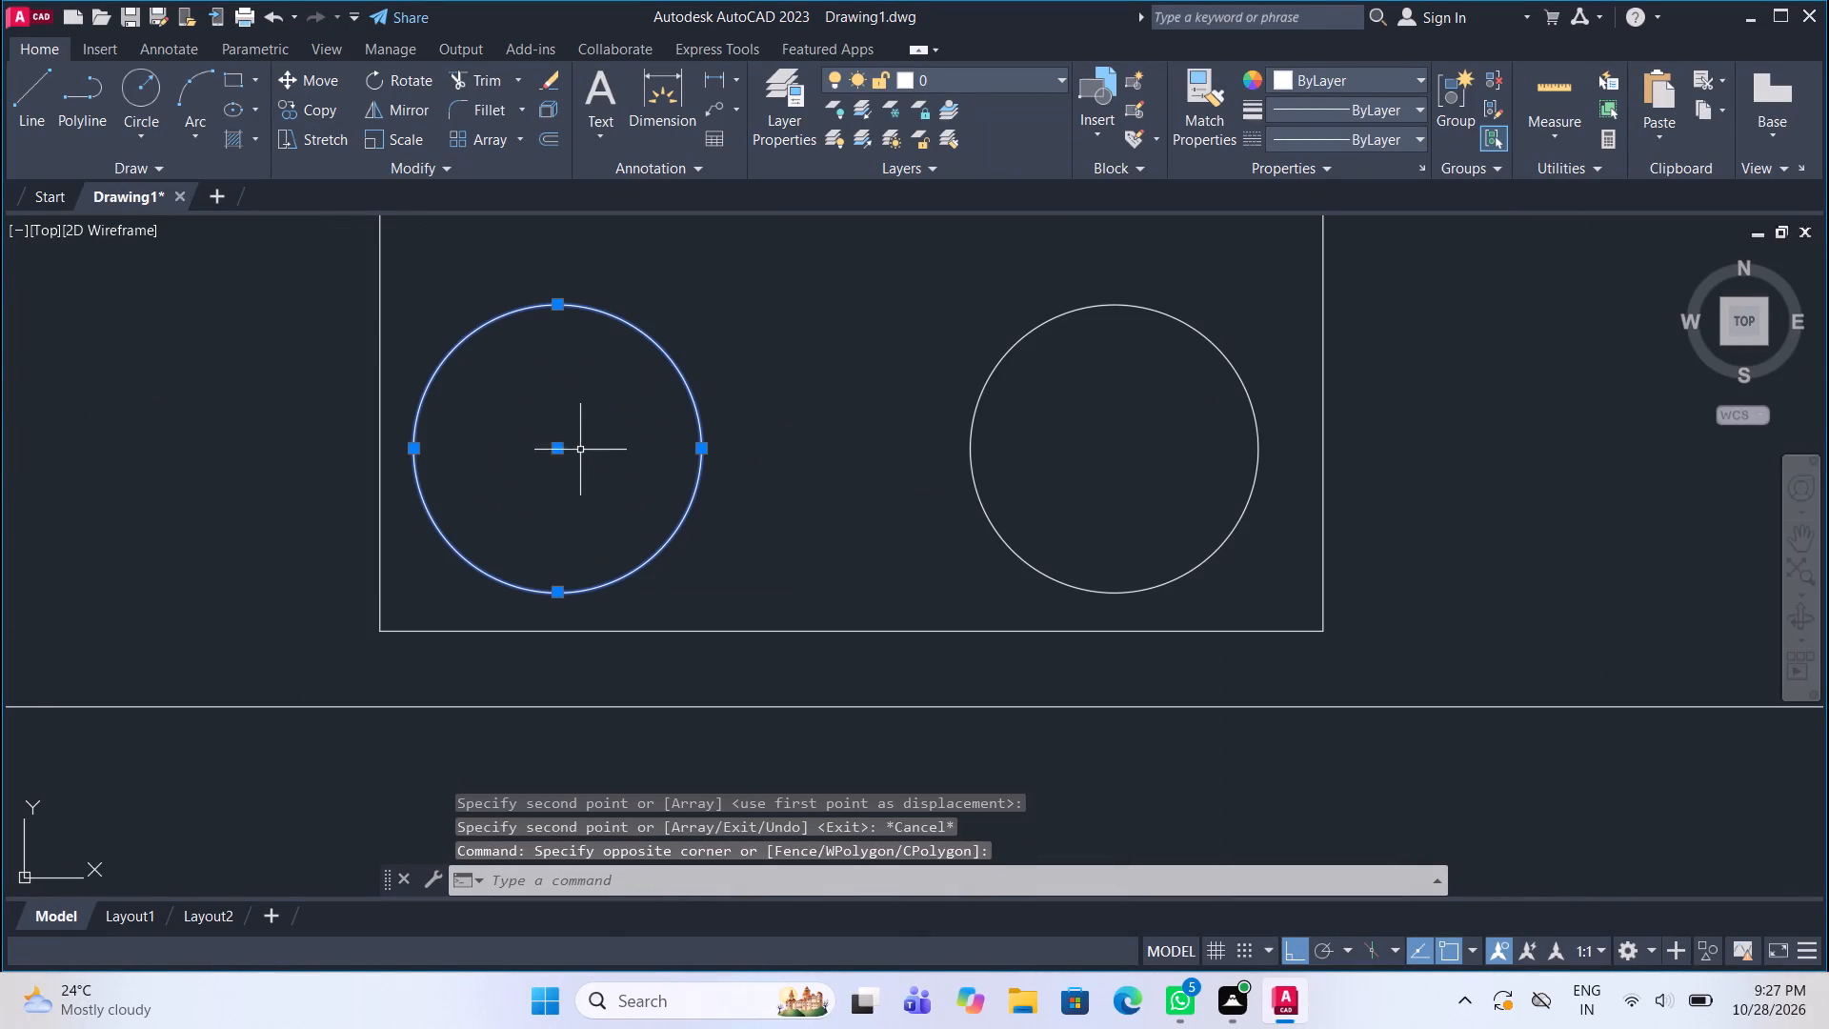
{"action": "left_click", "coordinate": [558, 448]}
{"action": "left_click", "coordinate": [584, 448]}
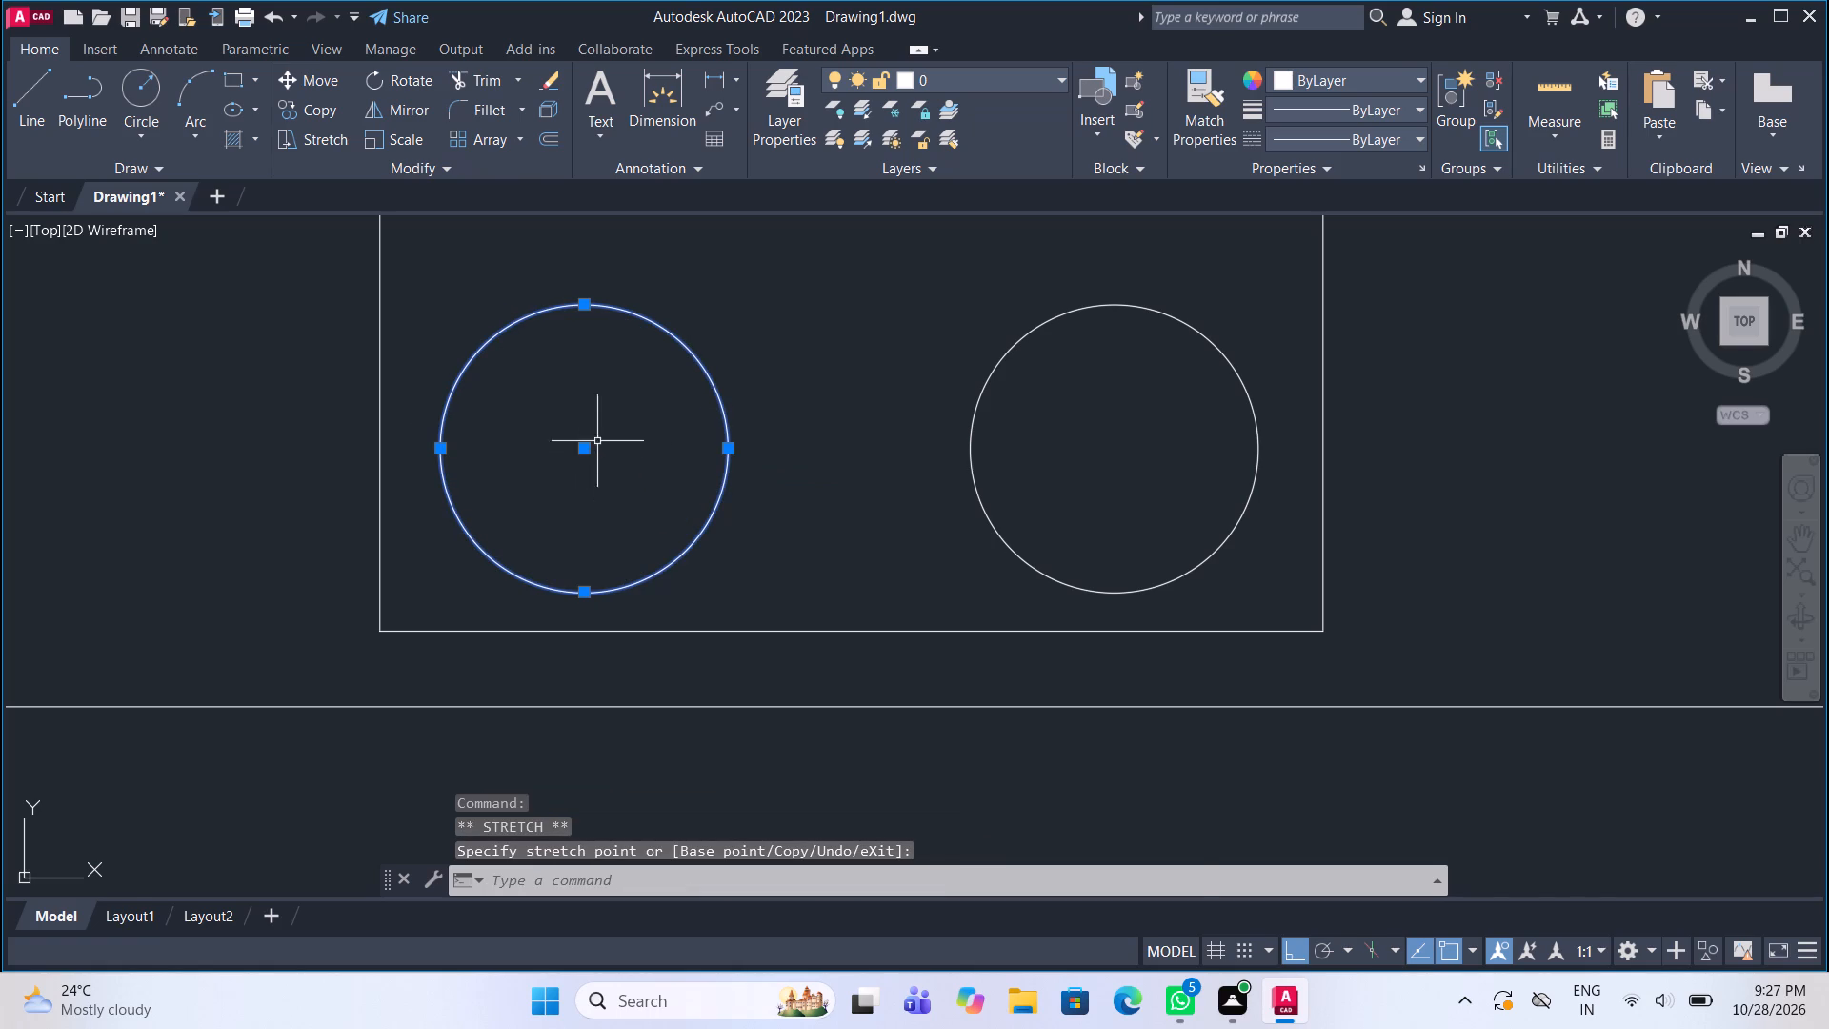
{"action": "scroll", "coordinate": [597, 440], "scroll_direction": "down", "scroll_amount": 2}
{"action": "key", "text": "Escape"}
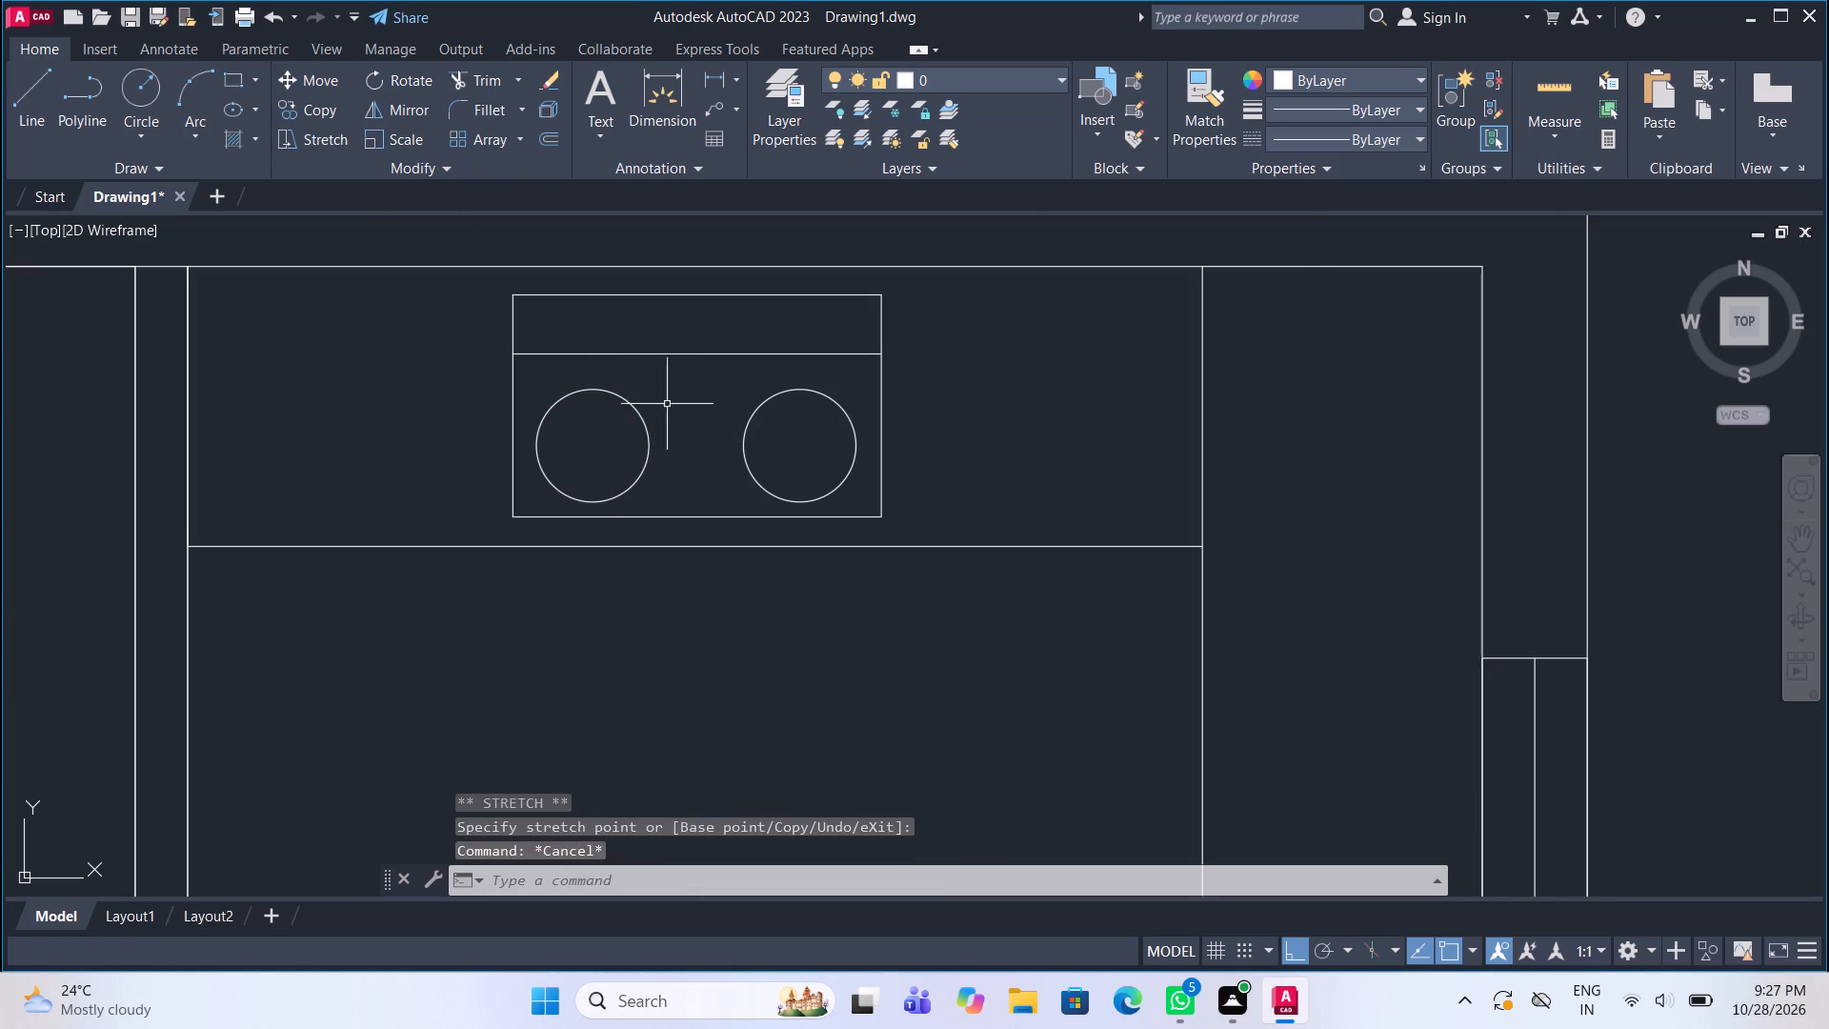
Draw a concentric inner circle of about 3" radius inside each of the two burner circles.
{"action": "scroll", "coordinate": [605, 440], "scroll_direction": "up", "scroll_amount": 2}
{"action": "left_click", "coordinate": [131, 95]}
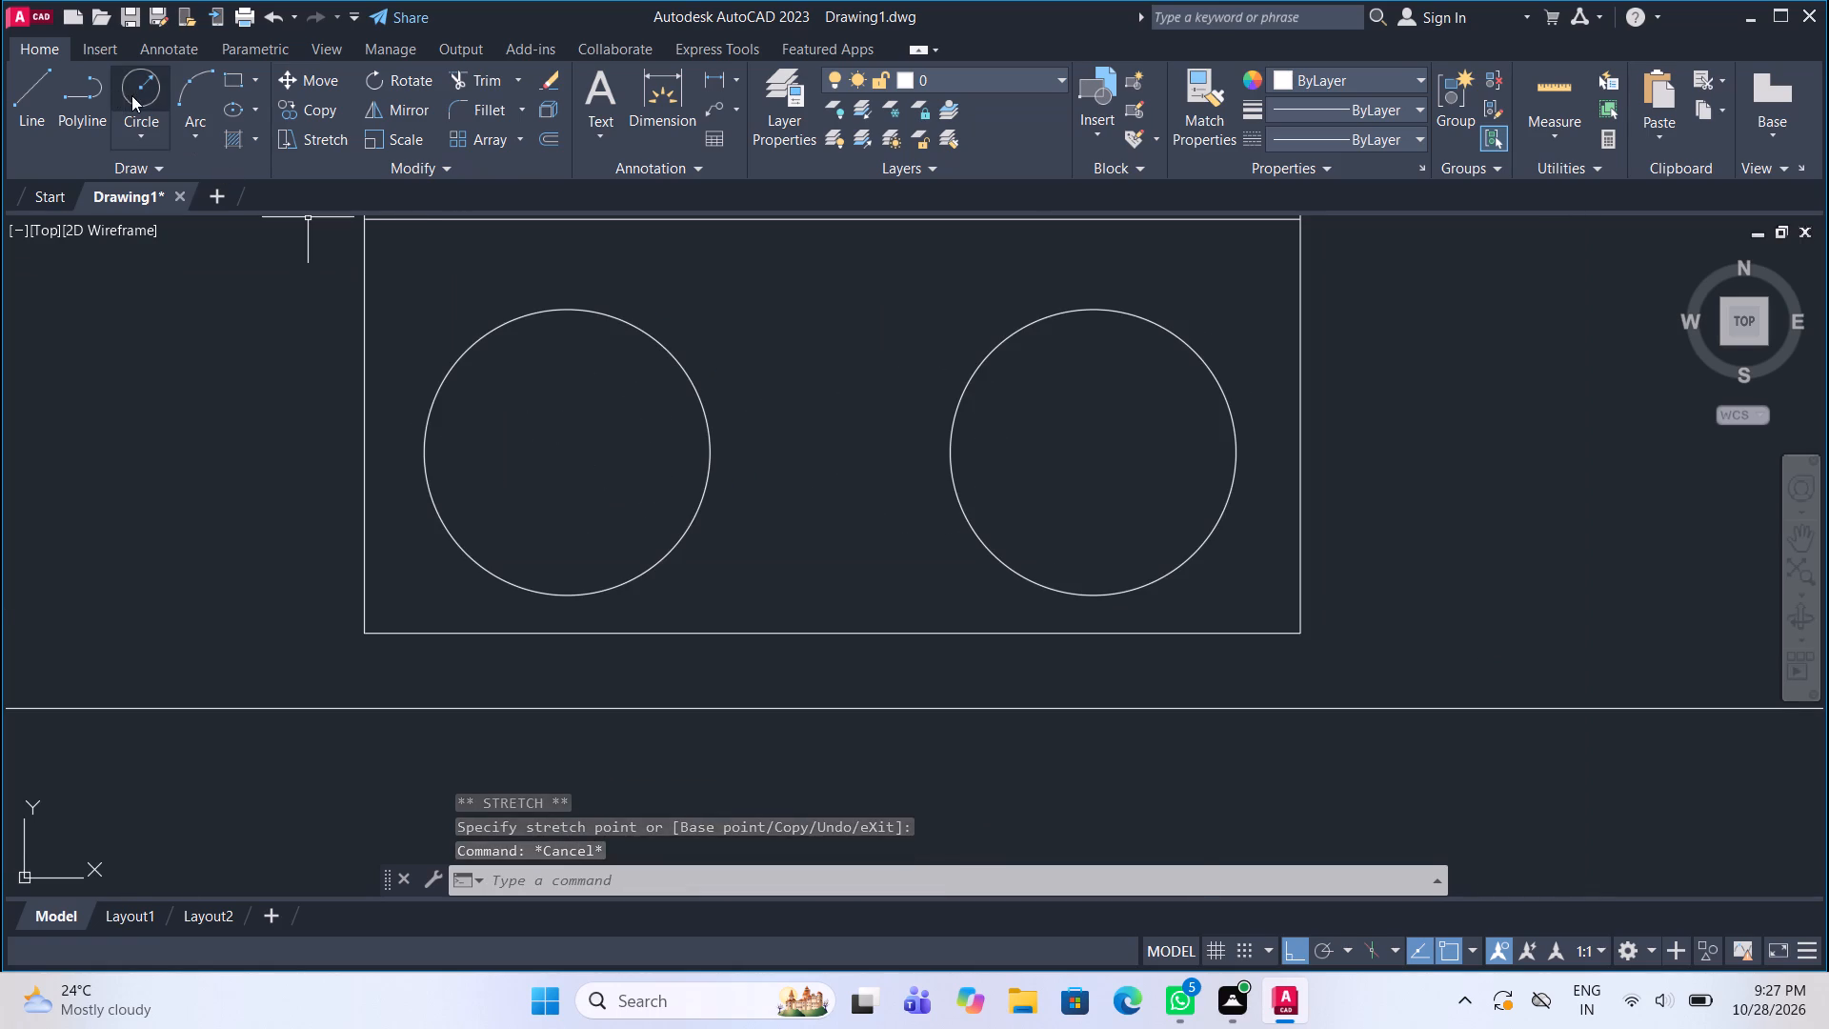
{"action": "left_click", "coordinate": [574, 445]}
{"action": "left_click", "coordinate": [656, 474]}
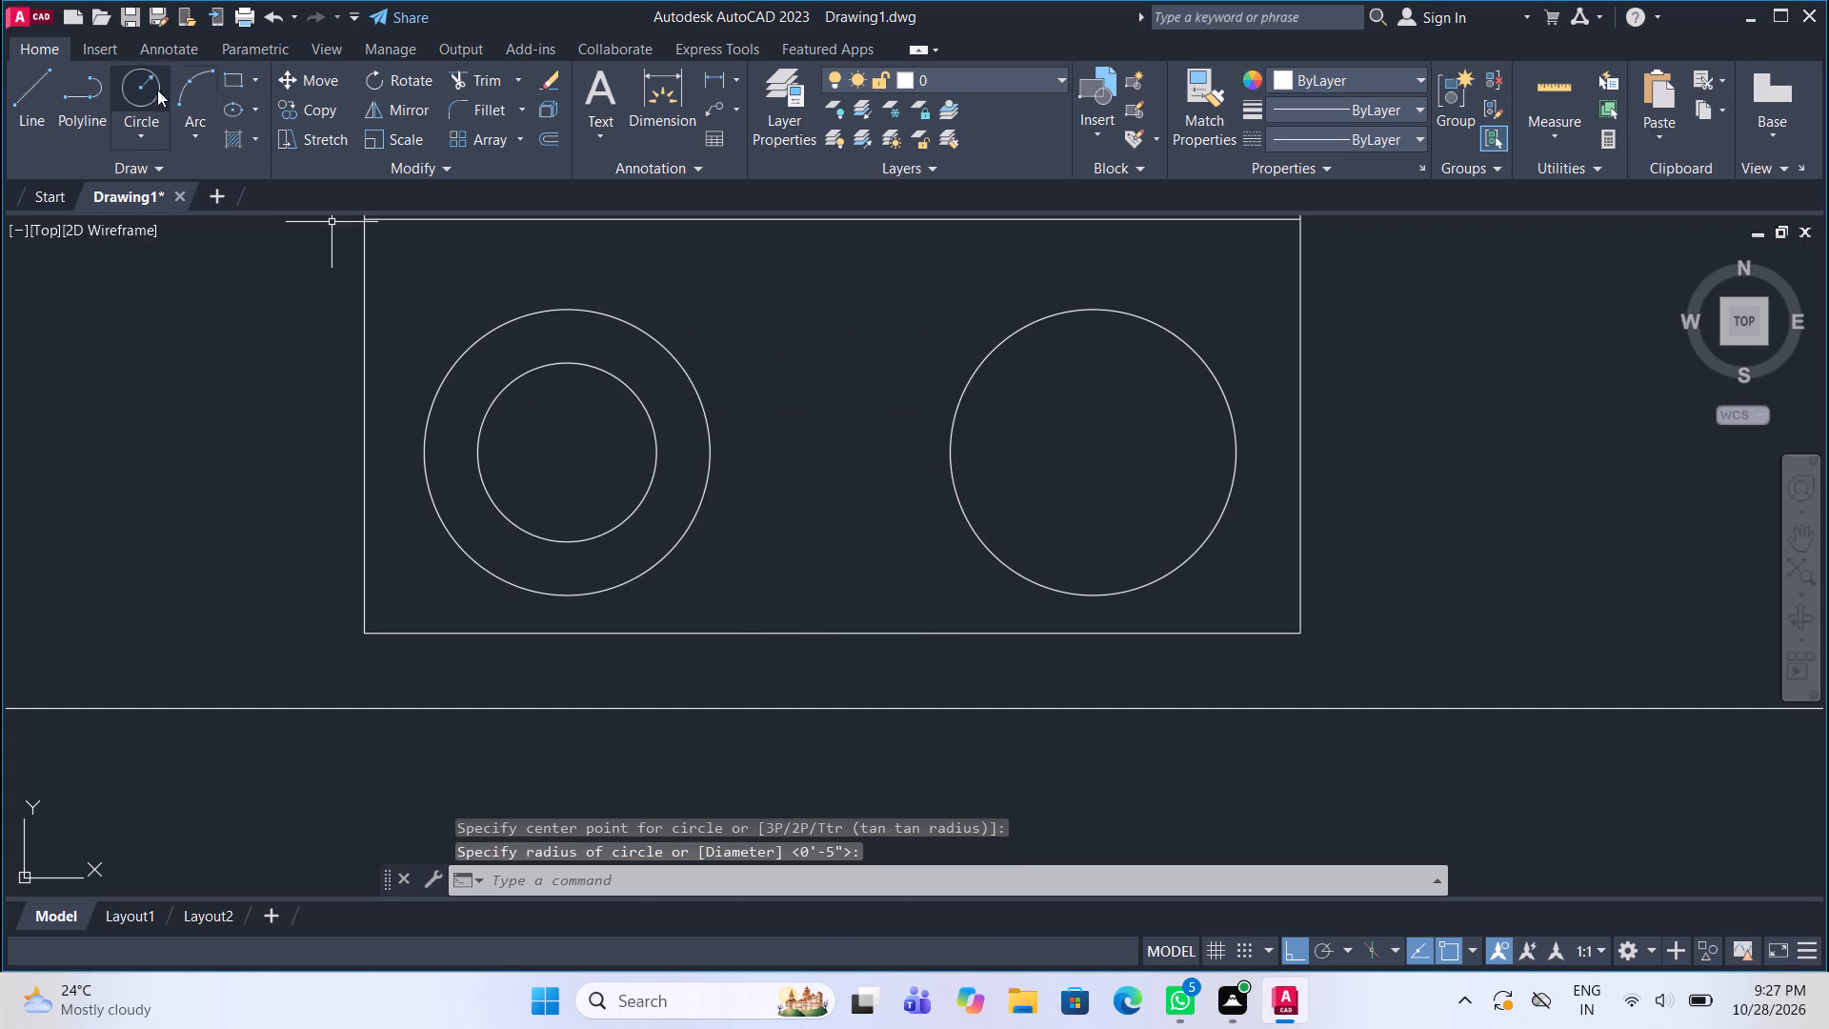
{"action": "left_click", "coordinate": [155, 86]}
{"action": "left_click", "coordinate": [1094, 463]}
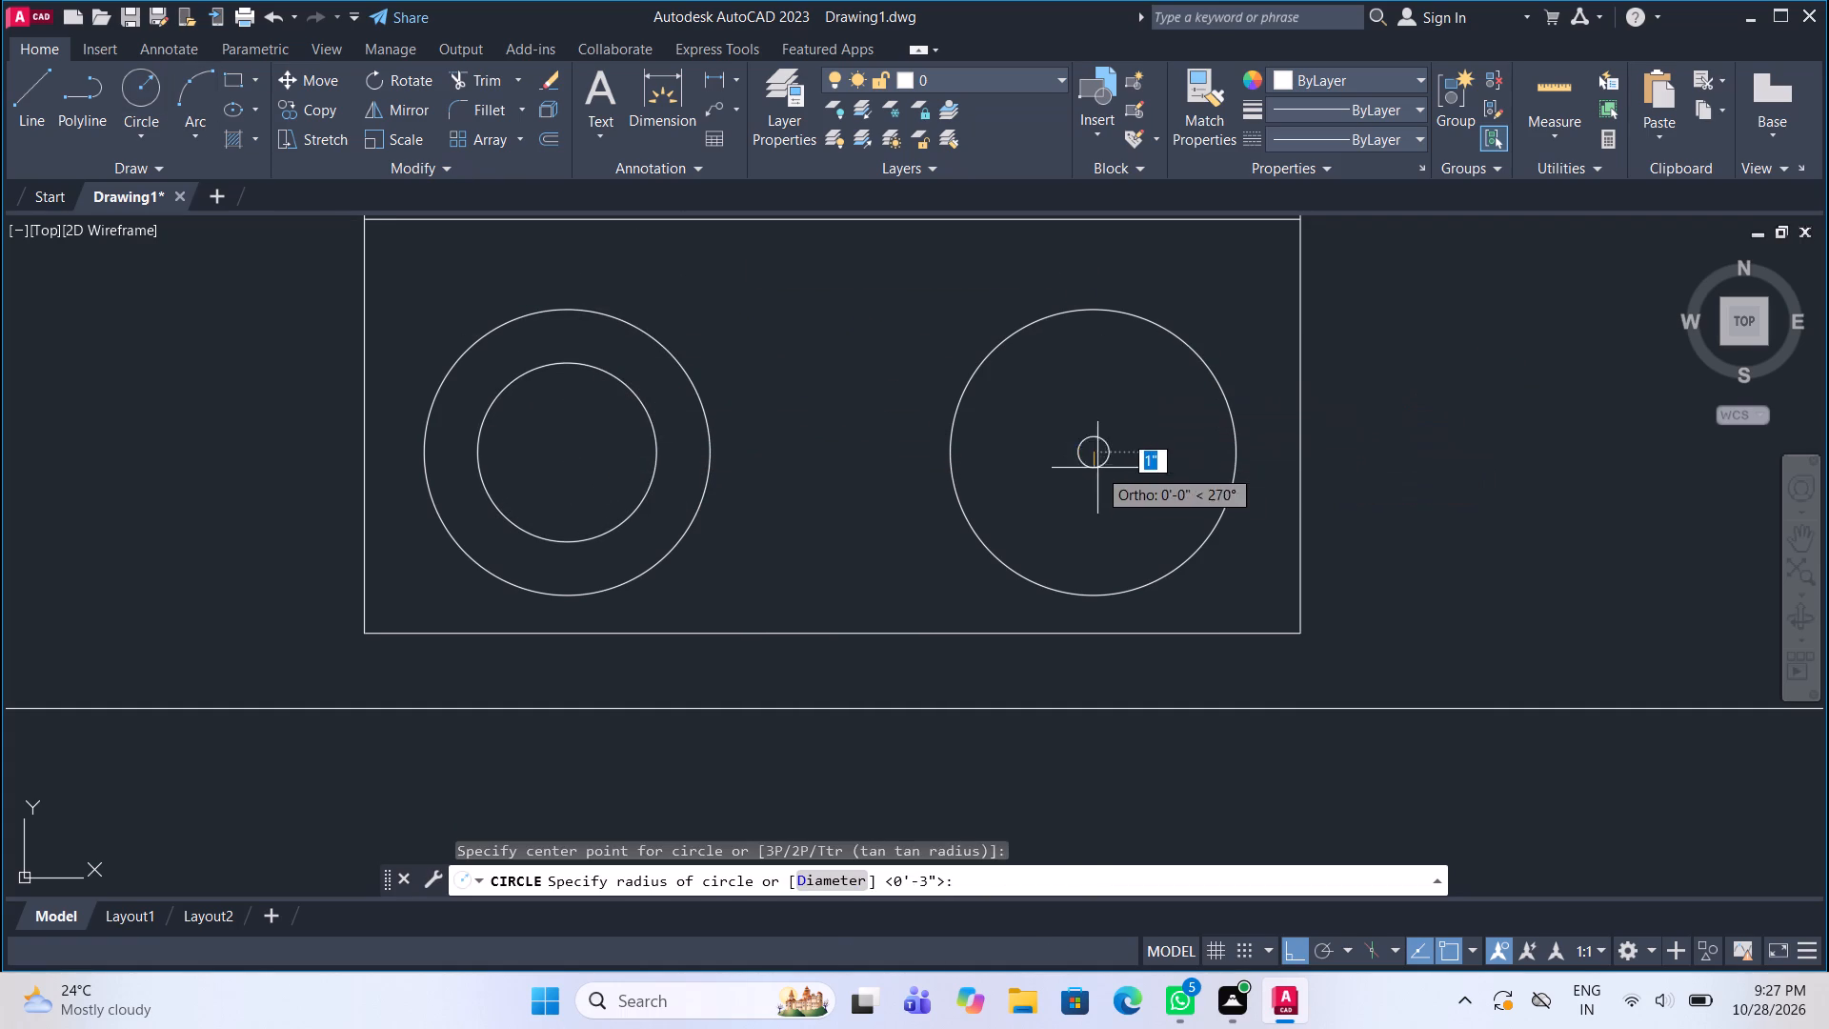
{"action": "left_click", "coordinate": [1179, 528]}
Draw a vertical and a horizontal diameter line across the left burner's inner circle to form a cross.
{"action": "scroll", "coordinate": [670, 400], "scroll_direction": "down", "scroll_amount": 3}
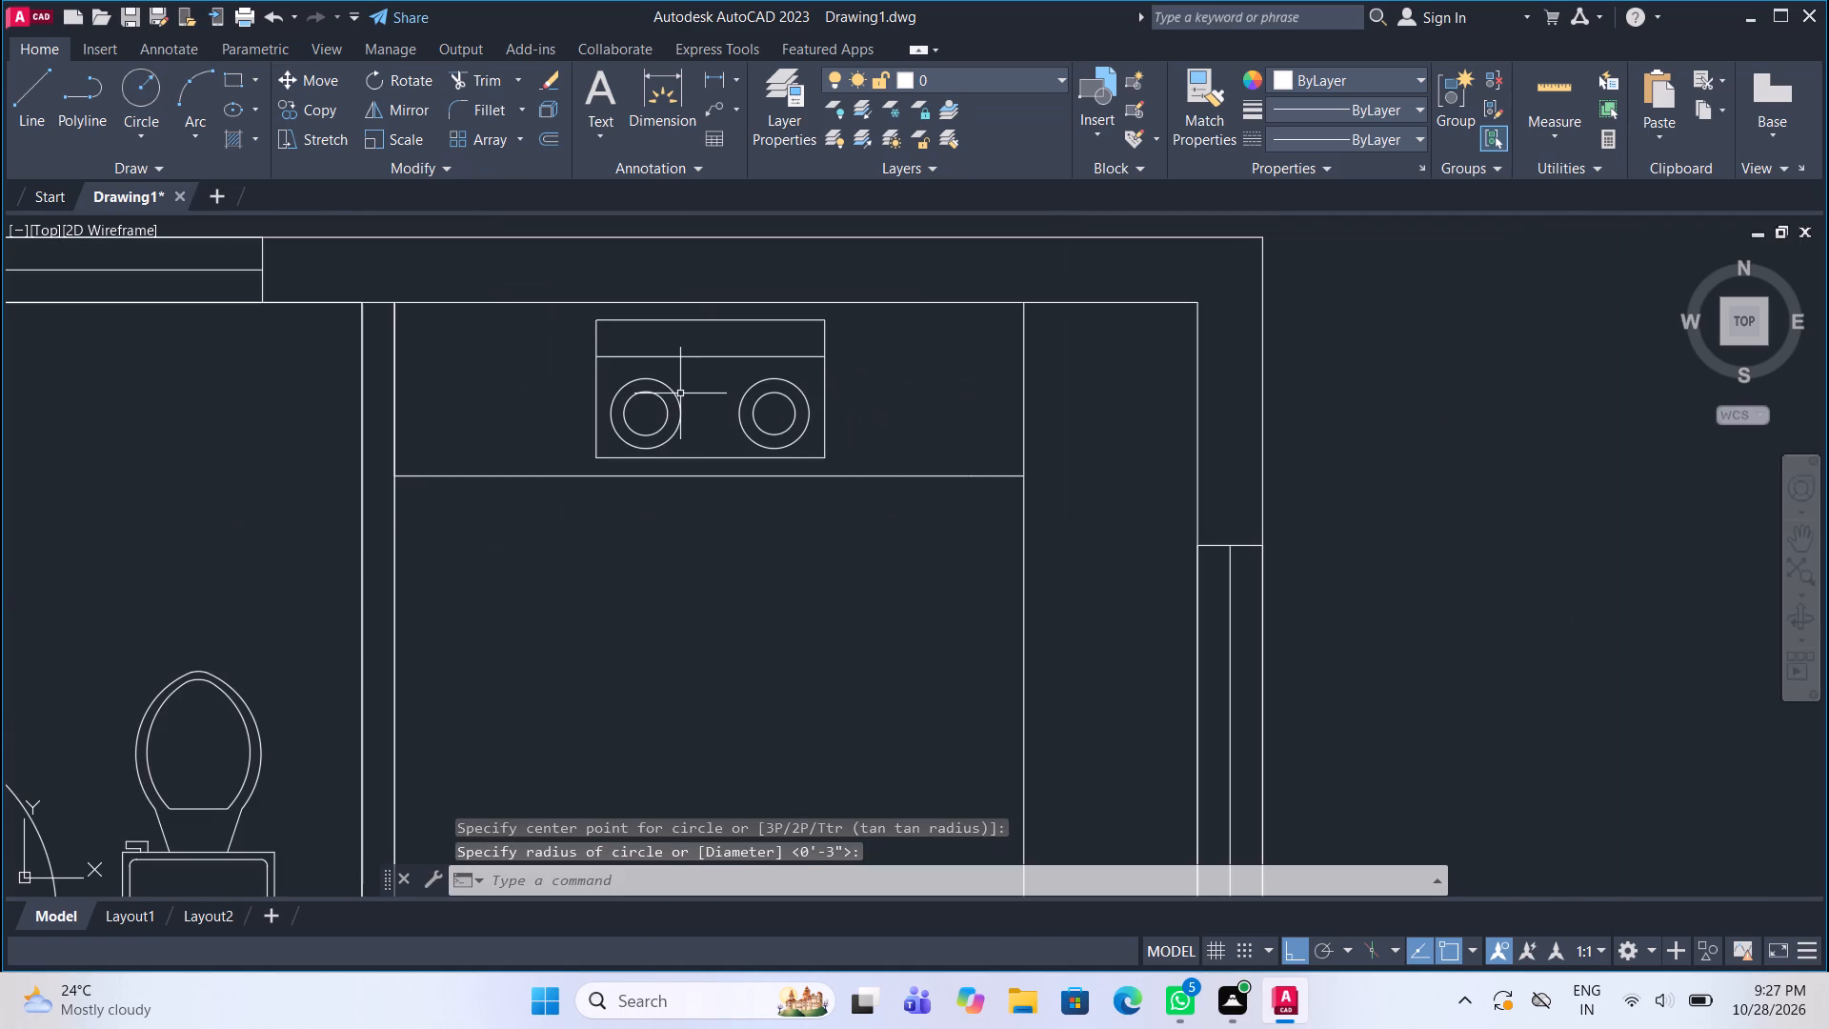
{"action": "scroll", "coordinate": [637, 410], "scroll_direction": "up", "scroll_amount": 2}
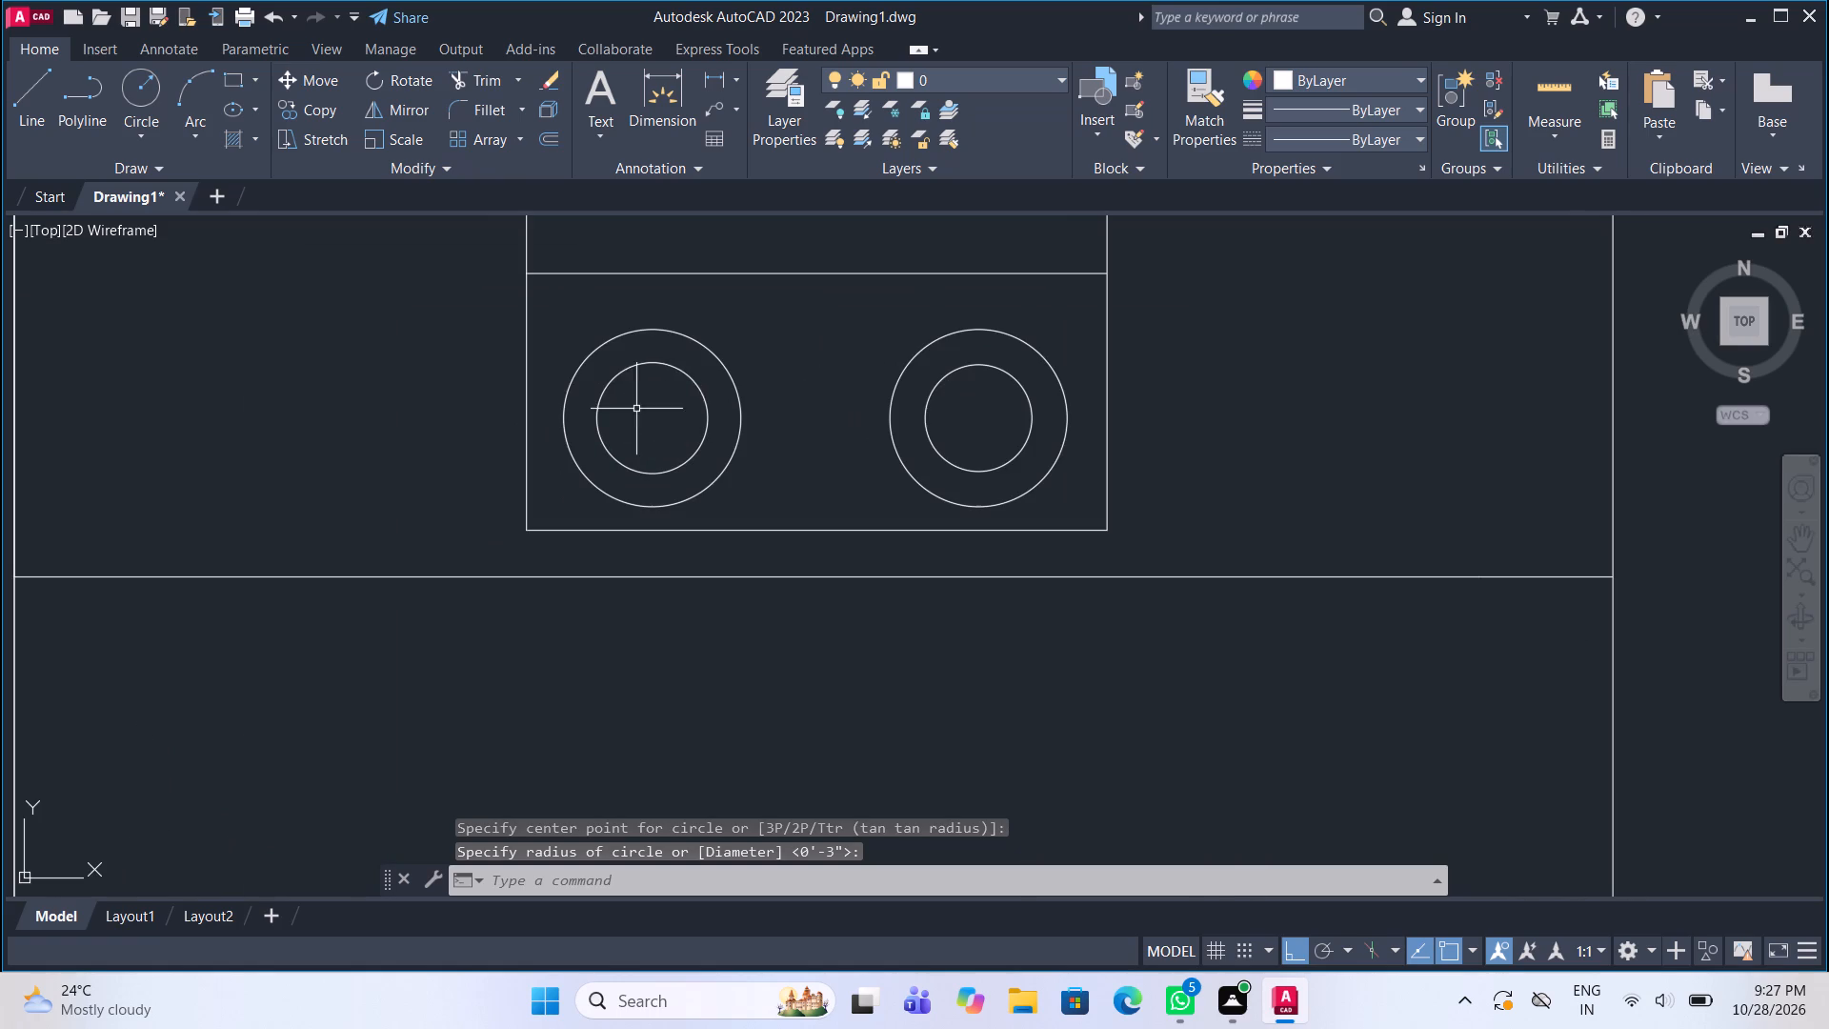
{"action": "left_click", "coordinate": [34, 100]}
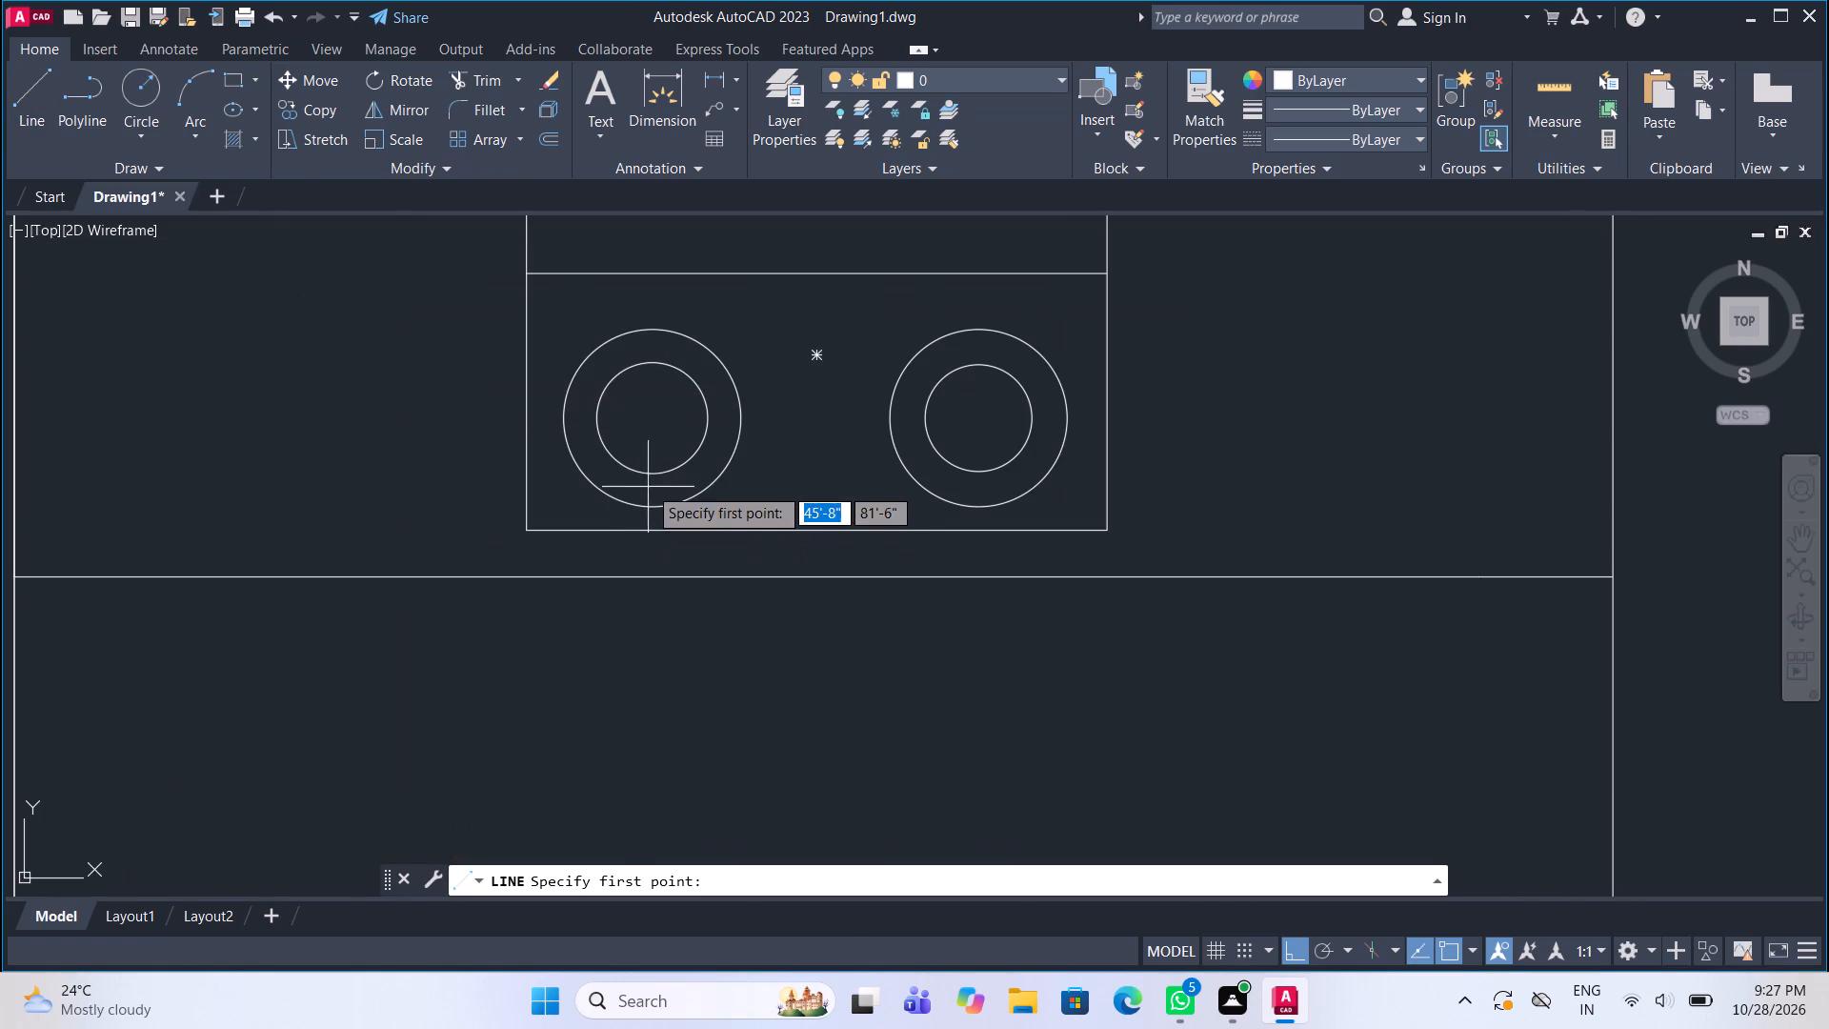
{"action": "left_click", "coordinate": [652, 478]}
{"action": "left_click", "coordinate": [657, 368]}
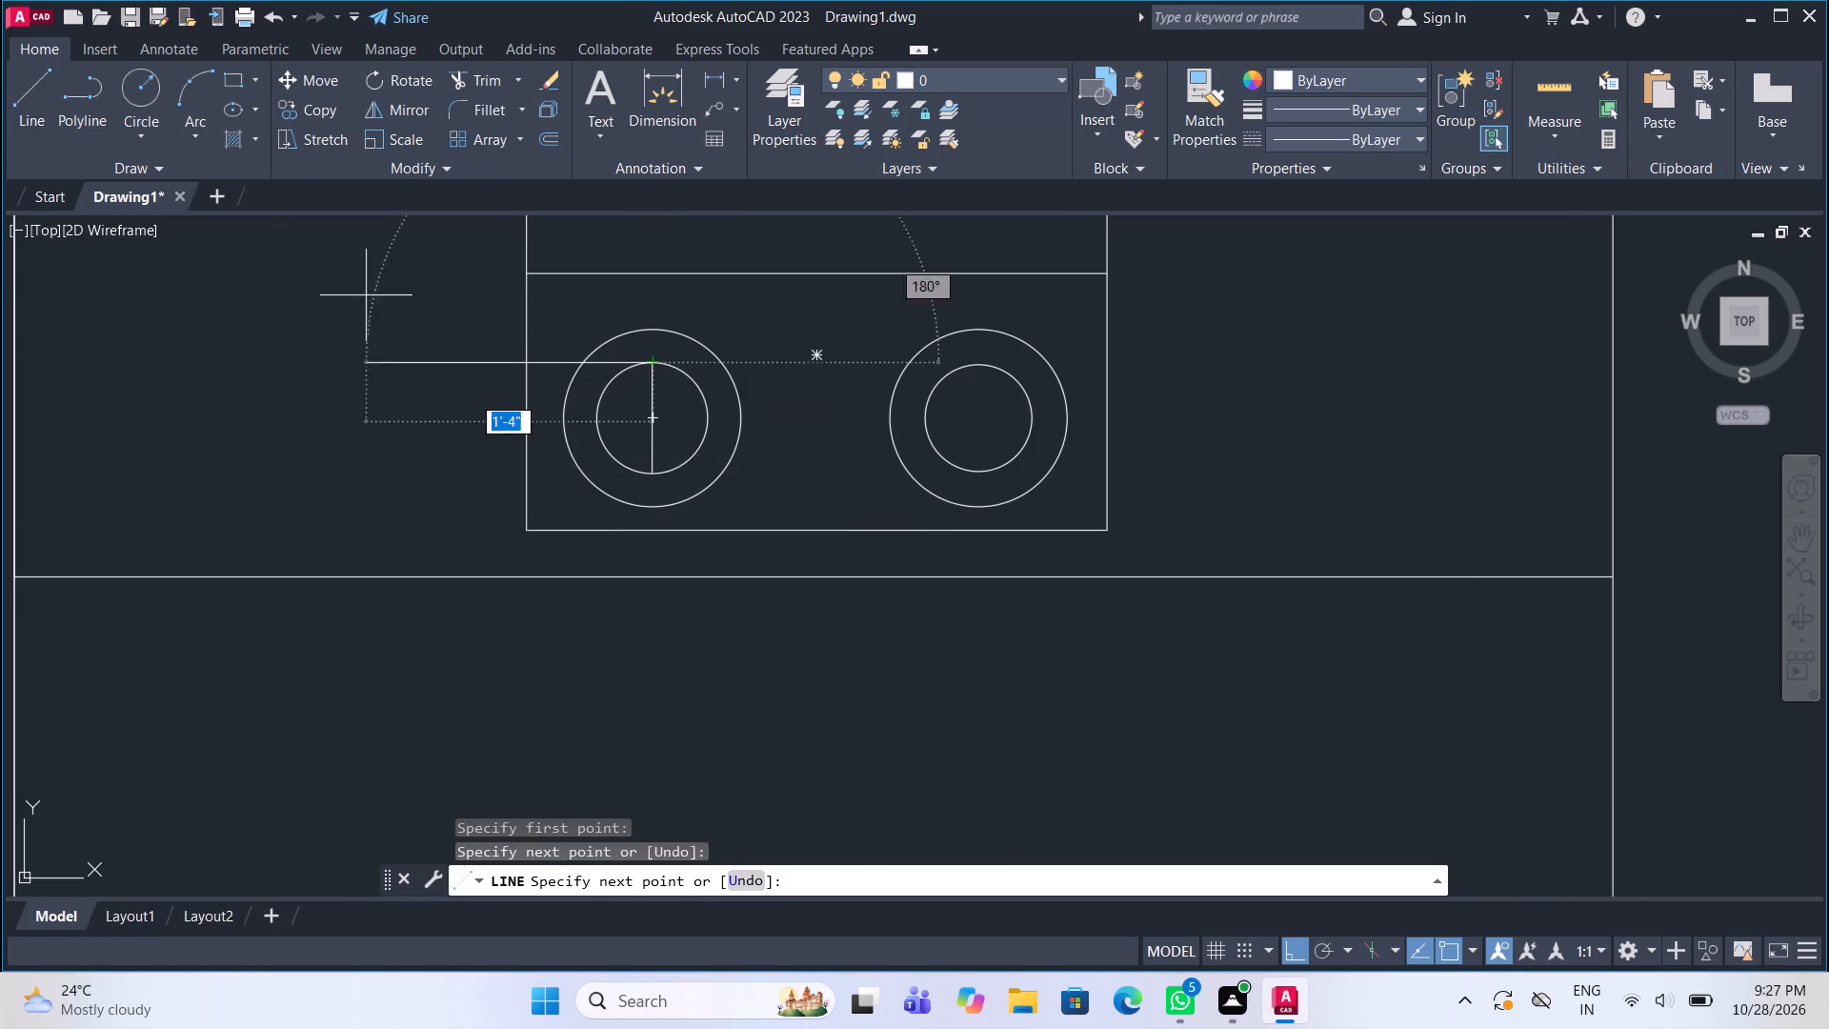
{"action": "left_click", "coordinate": [48, 89]}
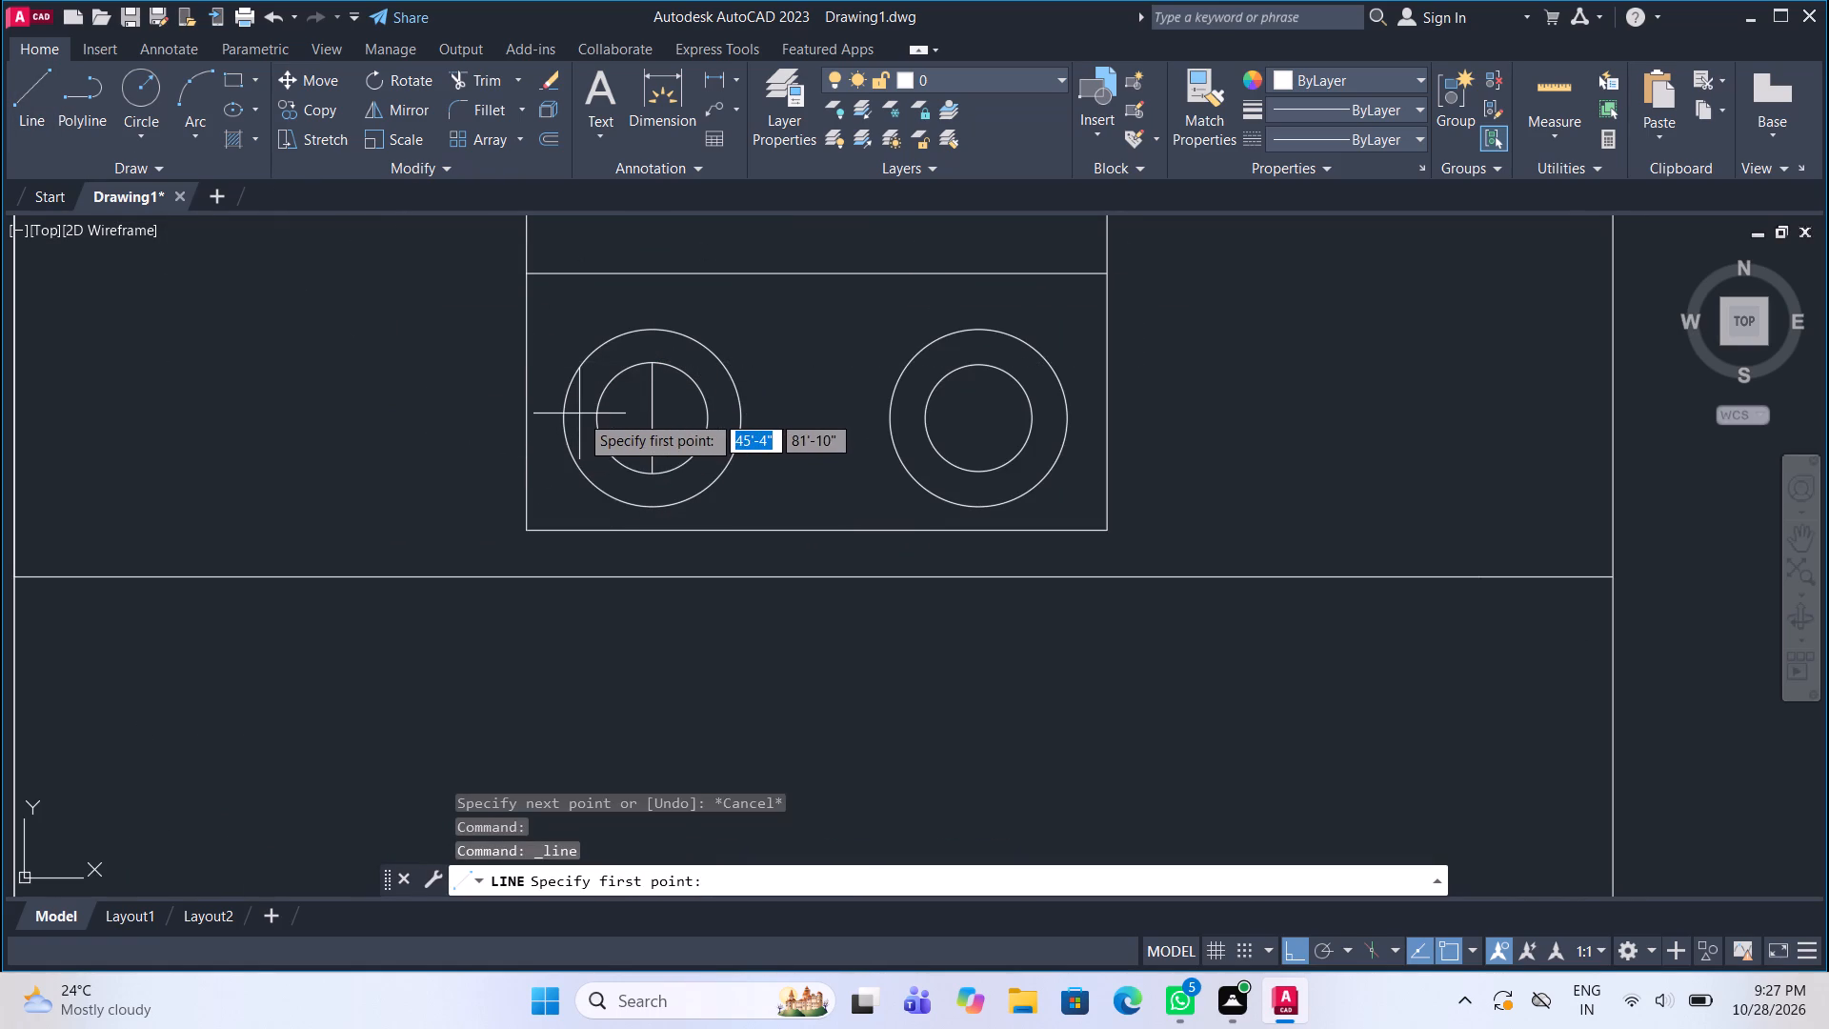
{"action": "left_click", "coordinate": [595, 421]}
{"action": "left_click", "coordinate": [707, 421]}
Draw a horizontal and a vertical diameter line across the right burner's inner circle to form a cross.
{"action": "scroll", "coordinate": [562, 422], "scroll_direction": "down", "scroll_amount": 2}
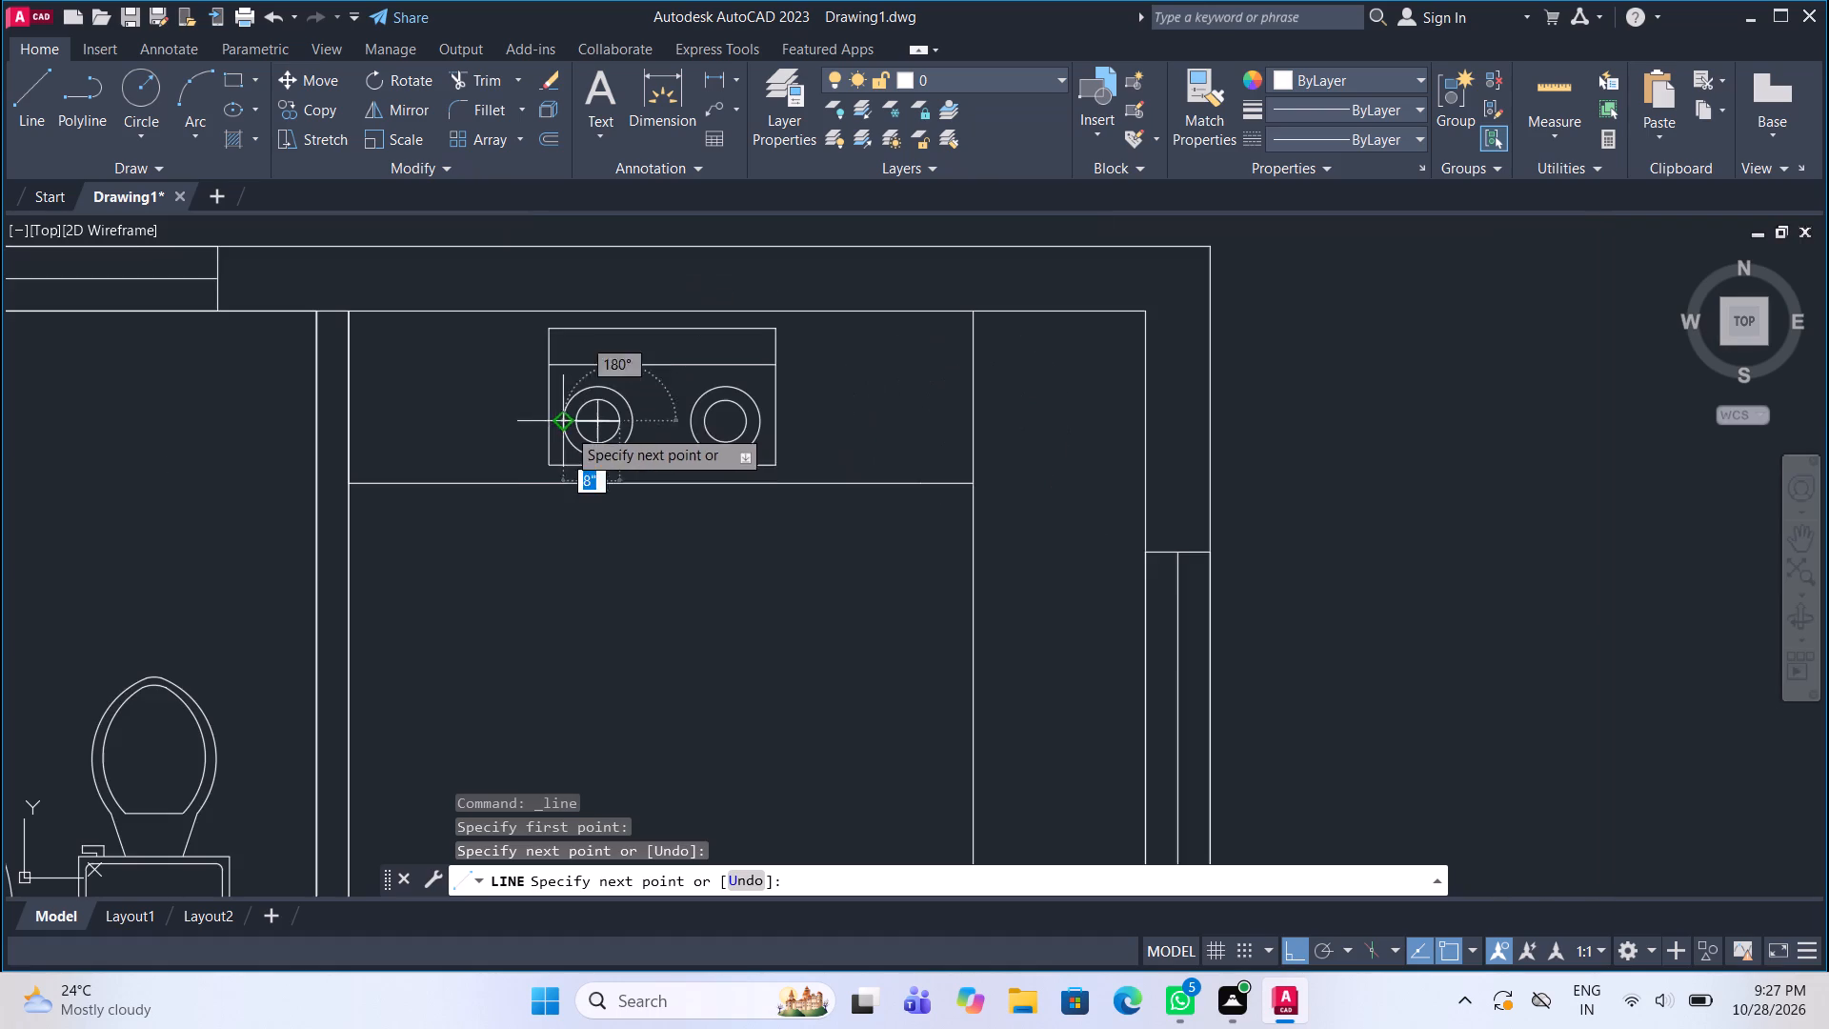
{"action": "scroll", "coordinate": [702, 410], "scroll_direction": "up", "scroll_amount": 1}
{"action": "left_click", "coordinate": [51, 89]}
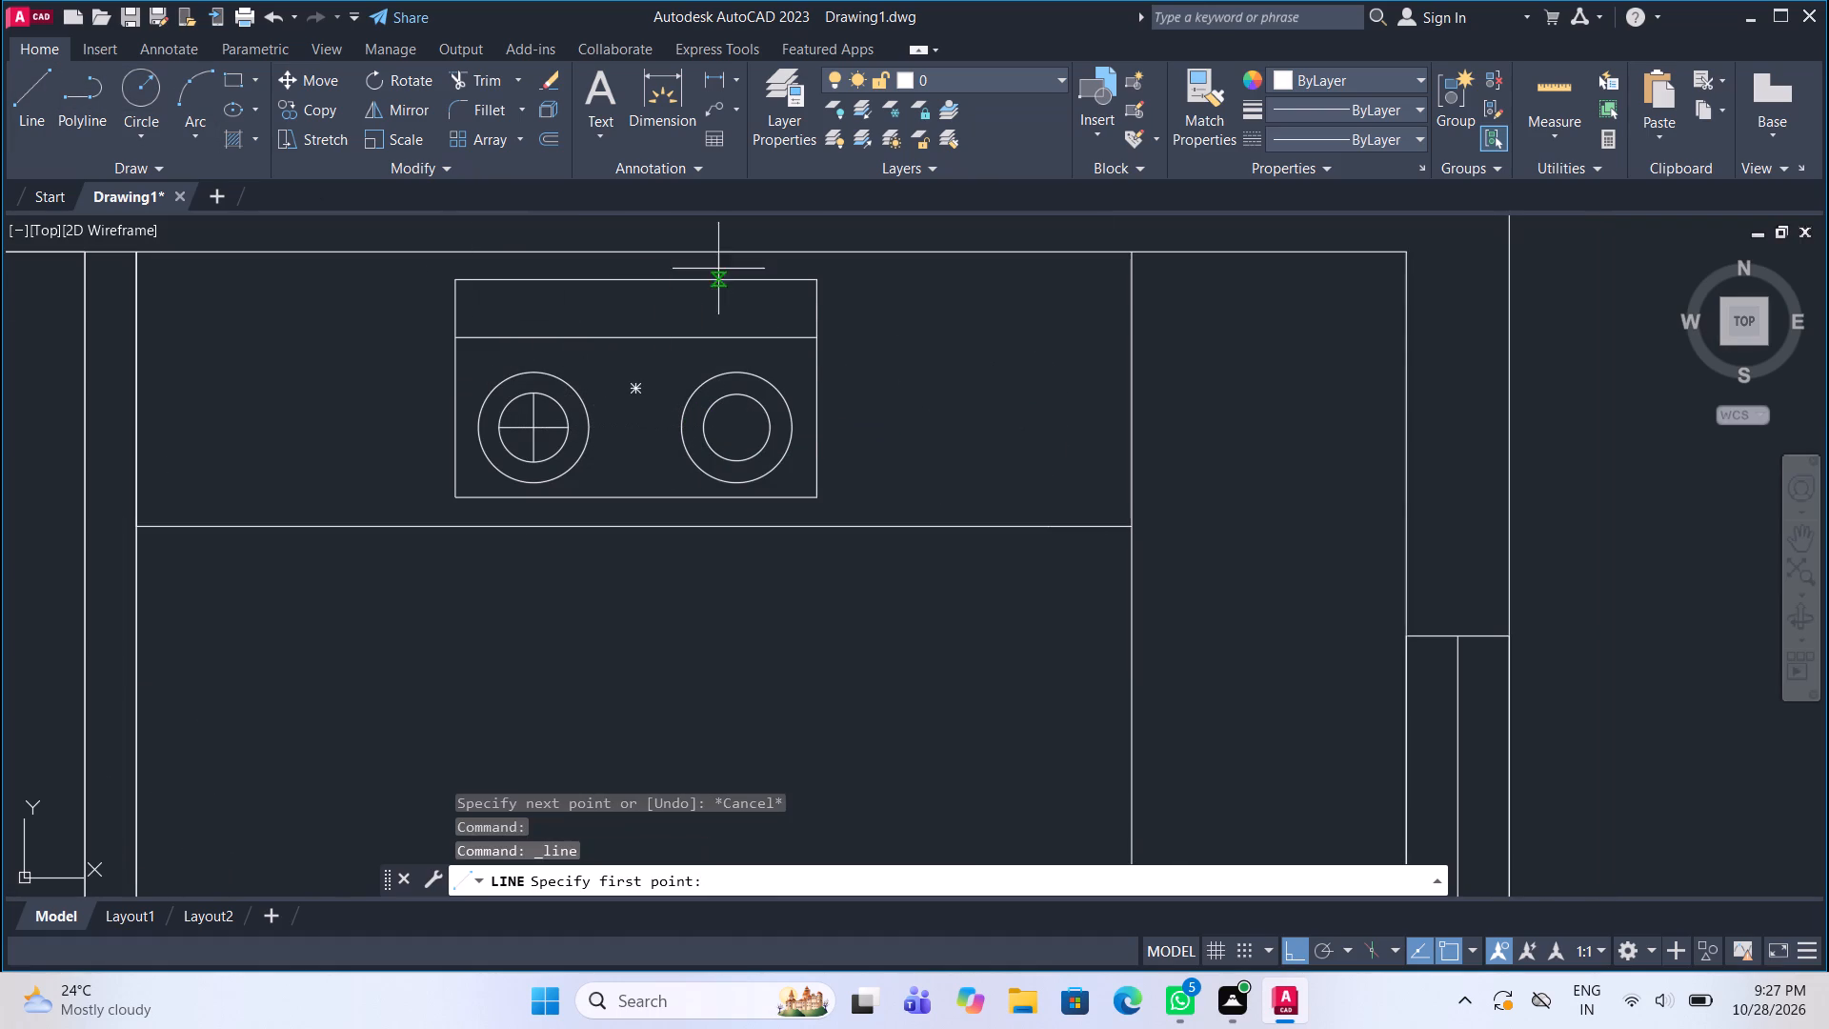
{"action": "left_click", "coordinate": [704, 429]}
{"action": "left_click", "coordinate": [763, 429]}
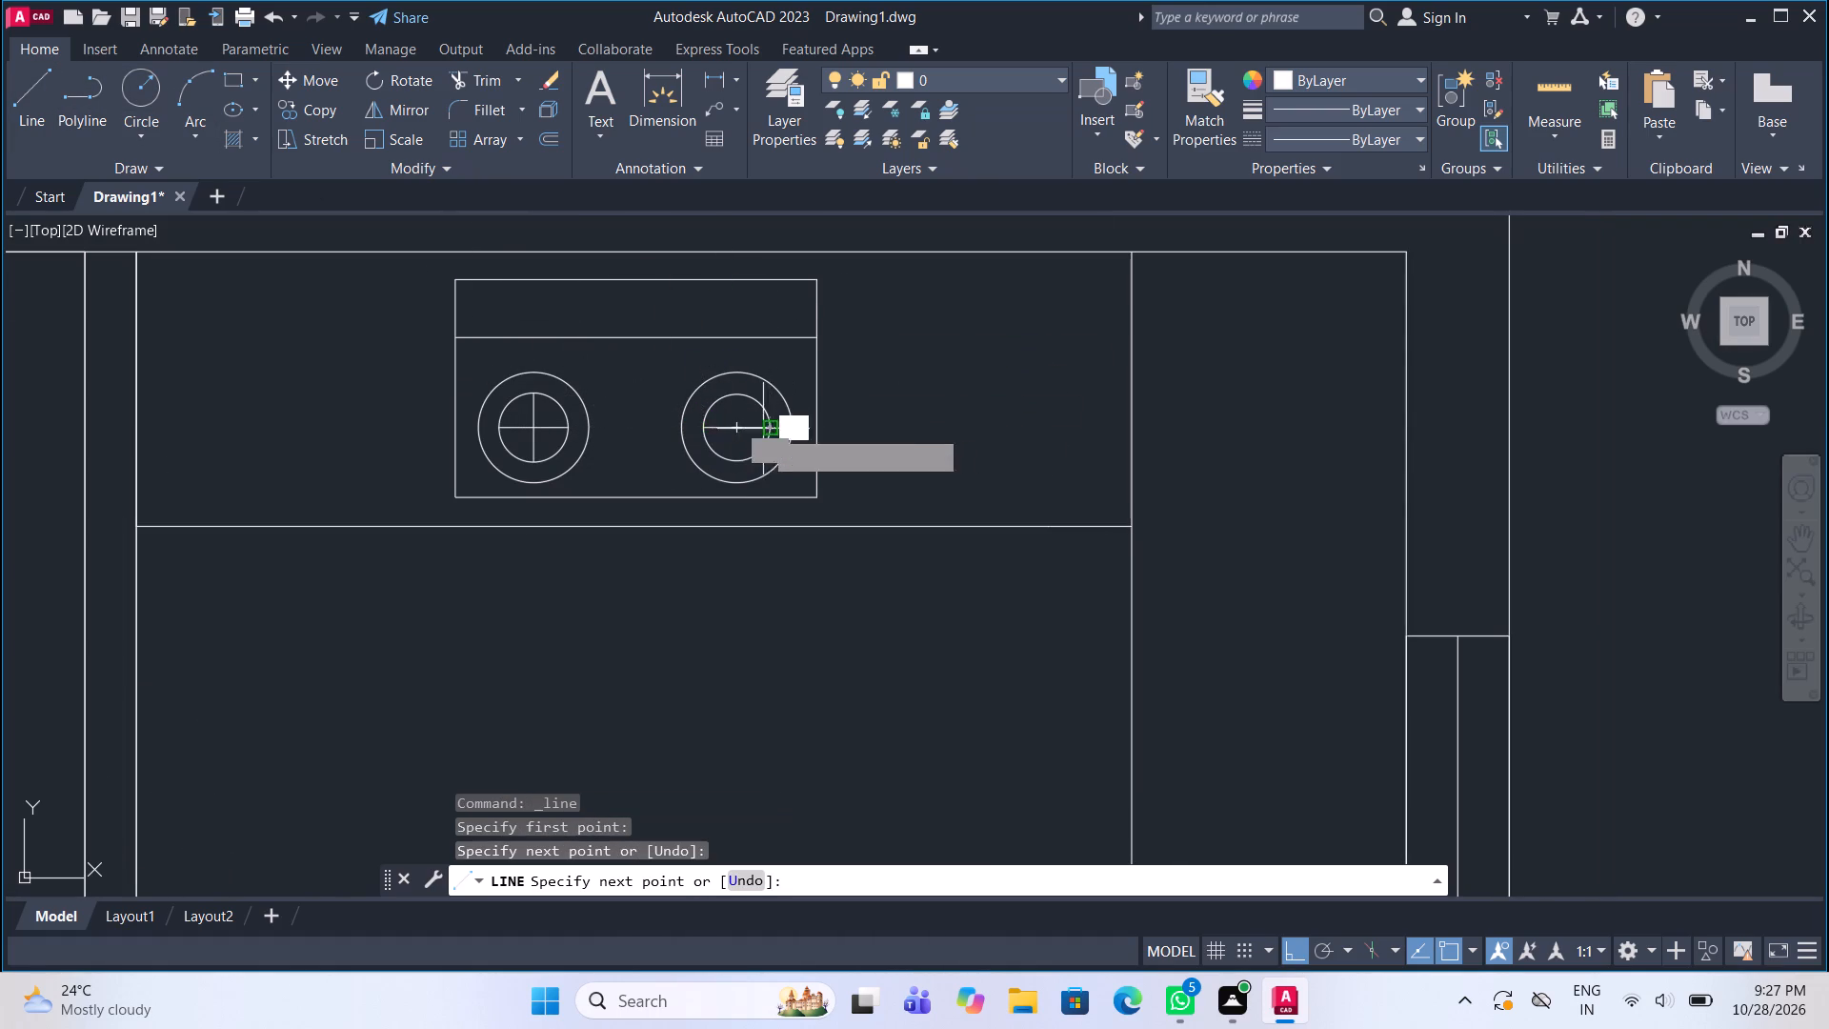
{"action": "left_click", "coordinate": [26, 100]}
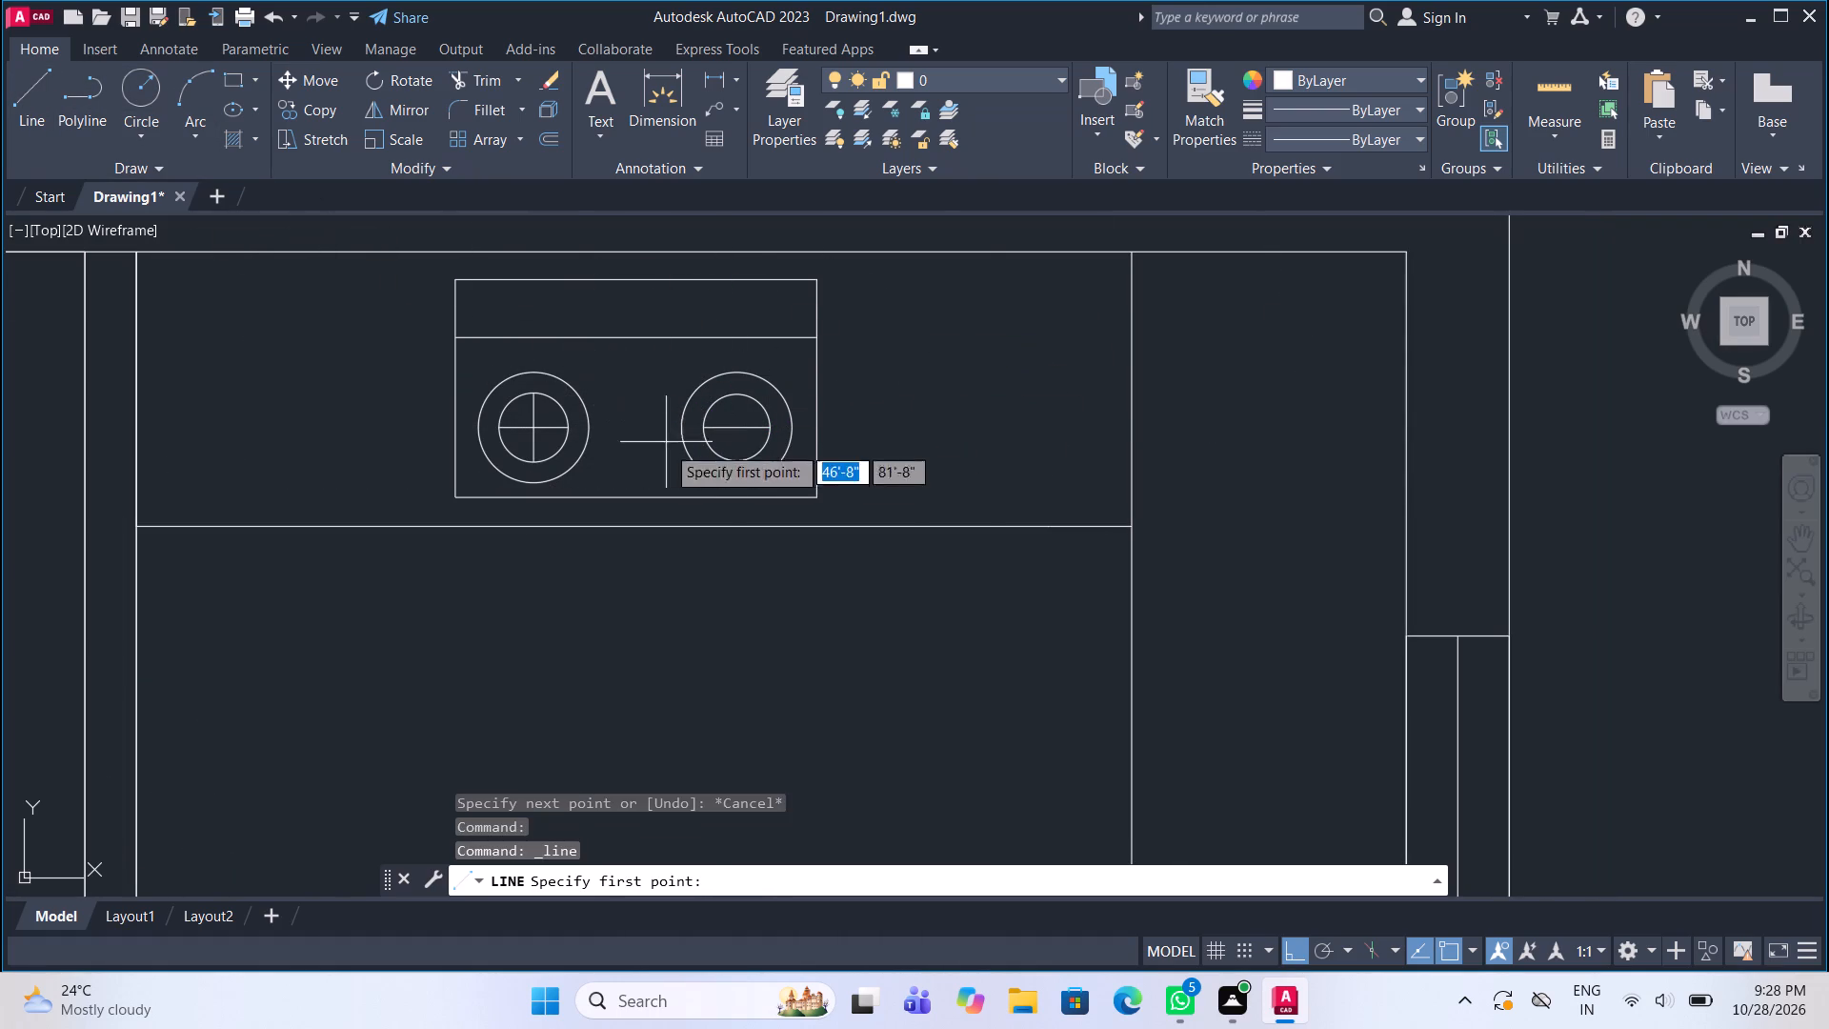
{"action": "left_click", "coordinate": [736, 463]}
{"action": "left_click", "coordinate": [735, 403]}
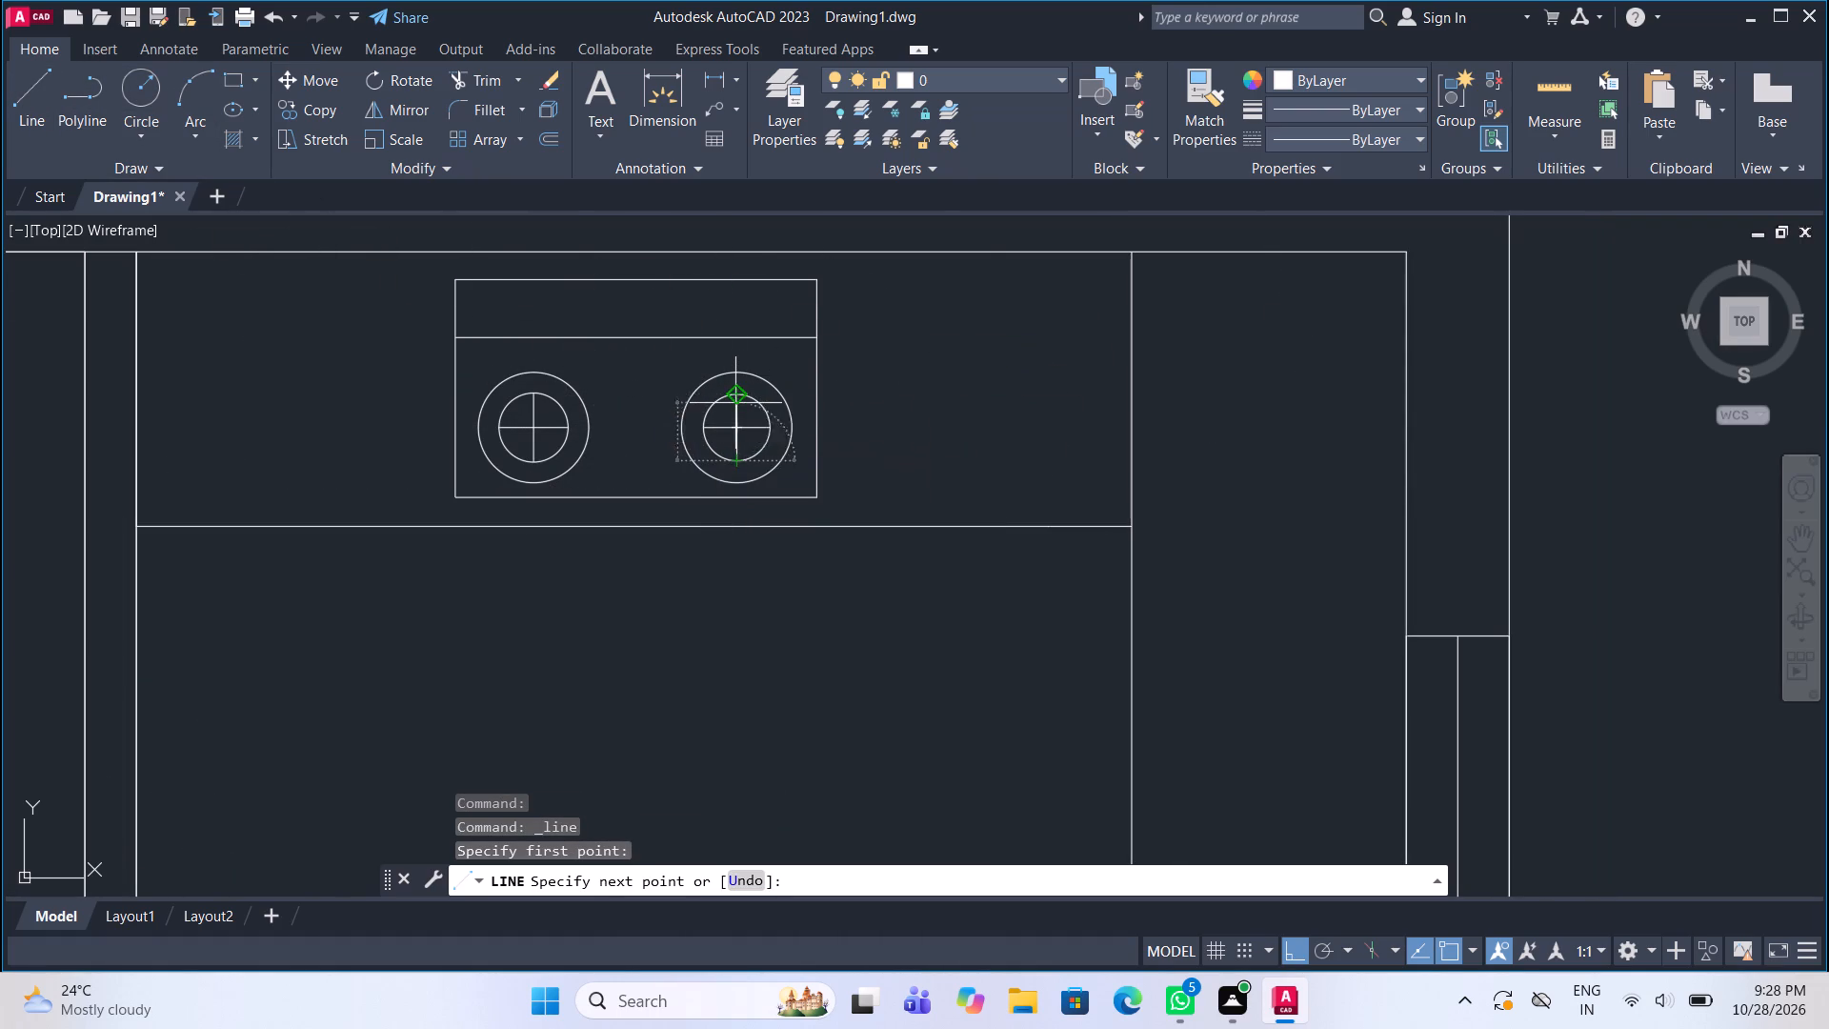
{"action": "key", "text": "Escape"}
Draw an upright rectangle about 3' long inside the right-hand counter strip, beside the lower part of the window.
{"action": "scroll", "coordinate": [633, 463], "scroll_direction": "down", "scroll_amount": 3}
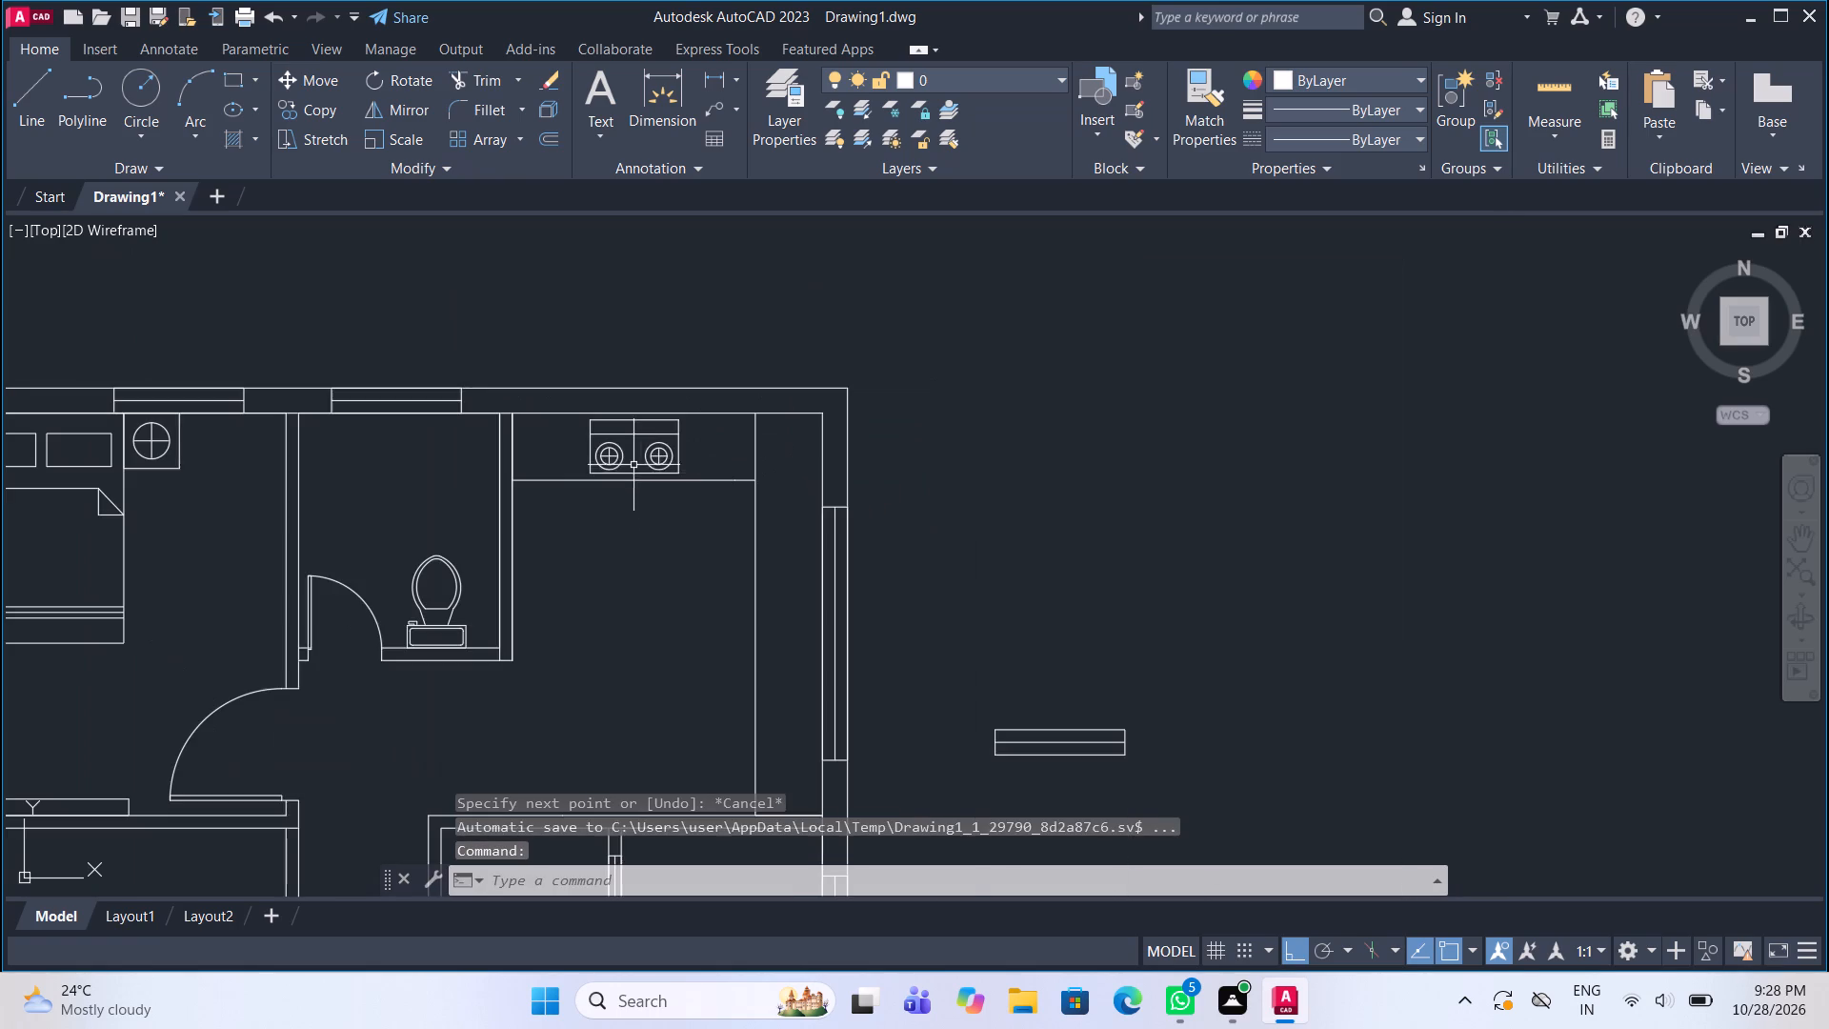
{"action": "middle_click_drag", "start_coordinate": [708, 540], "coordinate": [642, 369]}
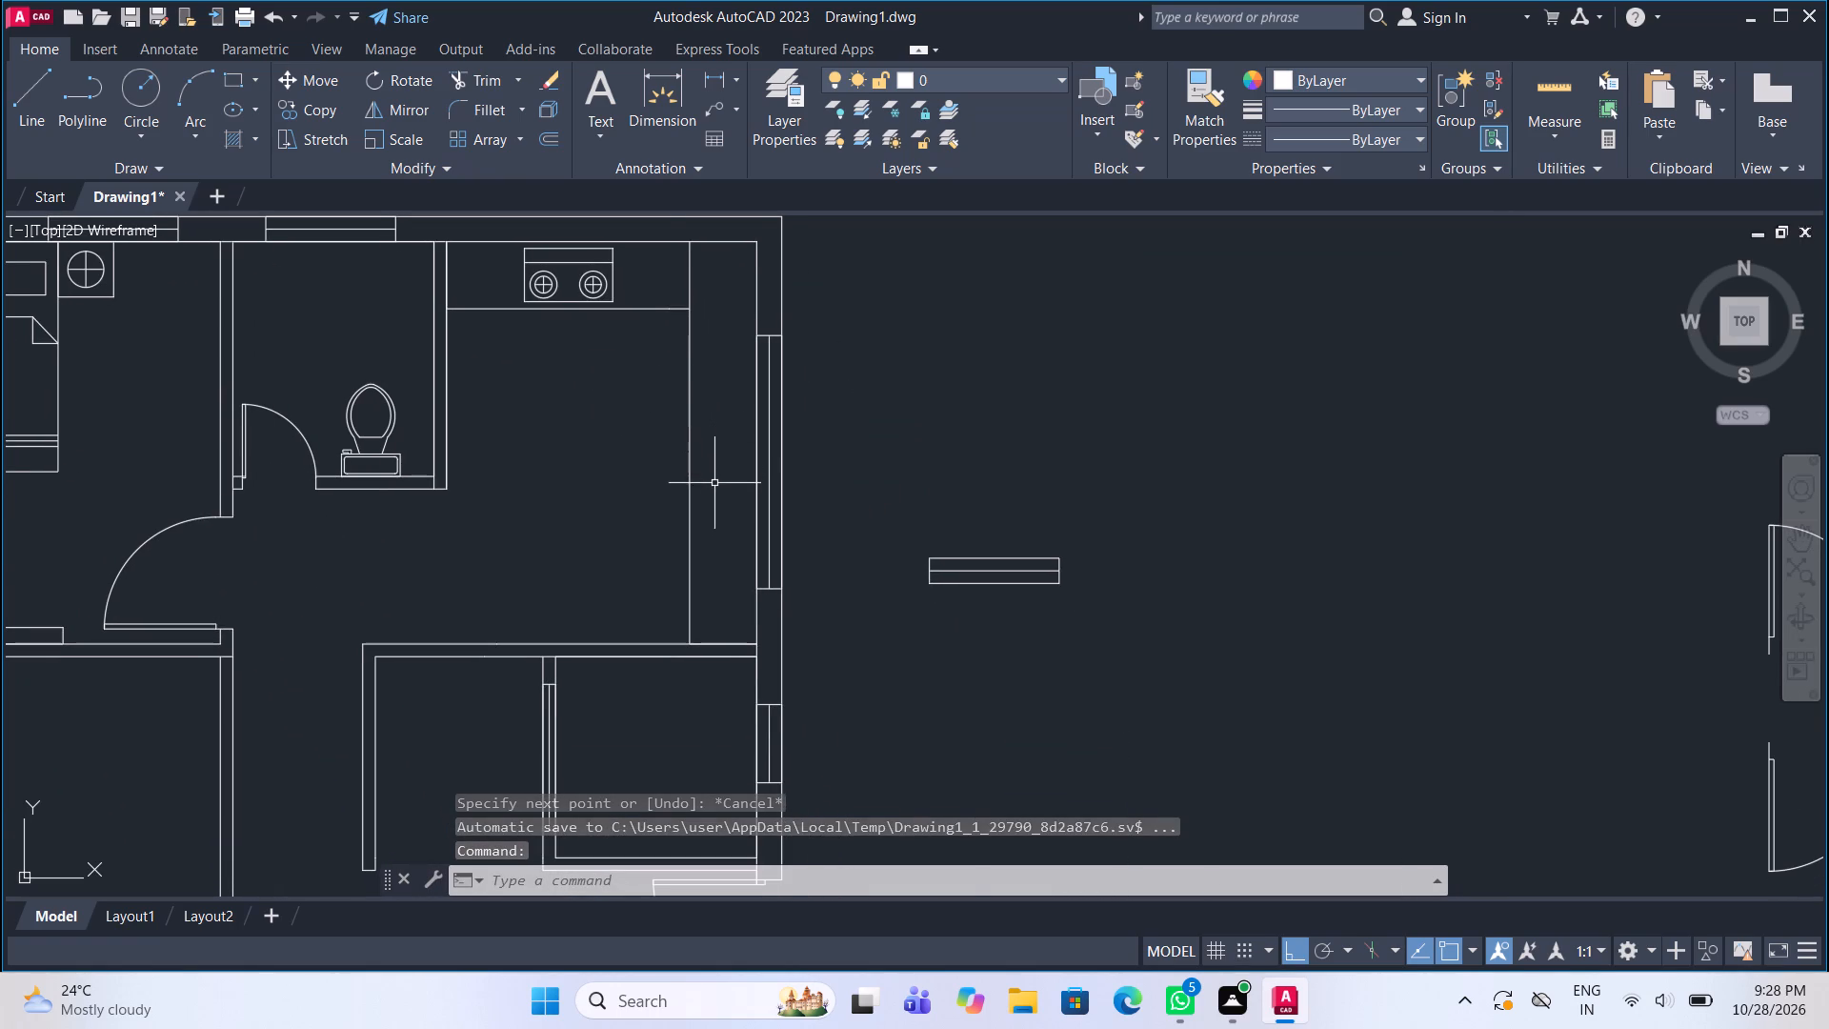
{"action": "scroll", "coordinate": [715, 483], "scroll_direction": "up", "scroll_amount": 1}
{"action": "middle_click_drag", "start_coordinate": [662, 506], "coordinate": [588, 572]}
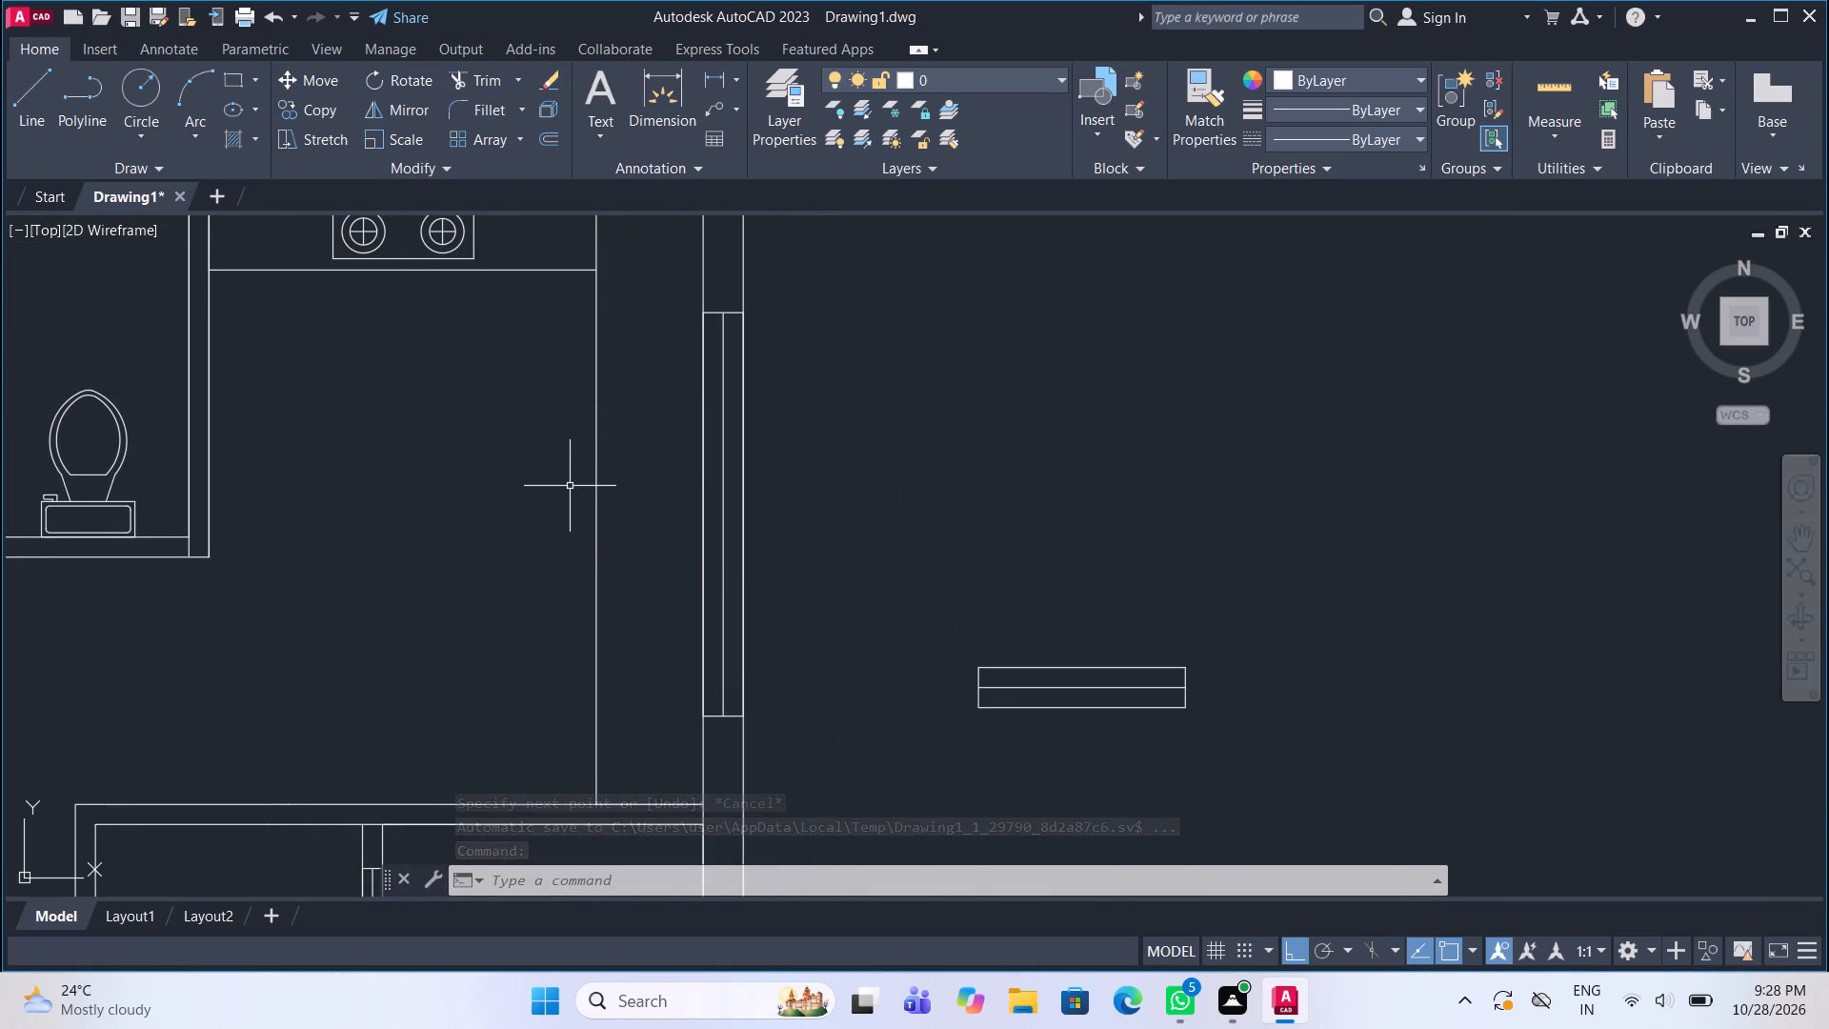
{"action": "scroll", "coordinate": [546, 544], "scroll_direction": "down", "scroll_amount": 1}
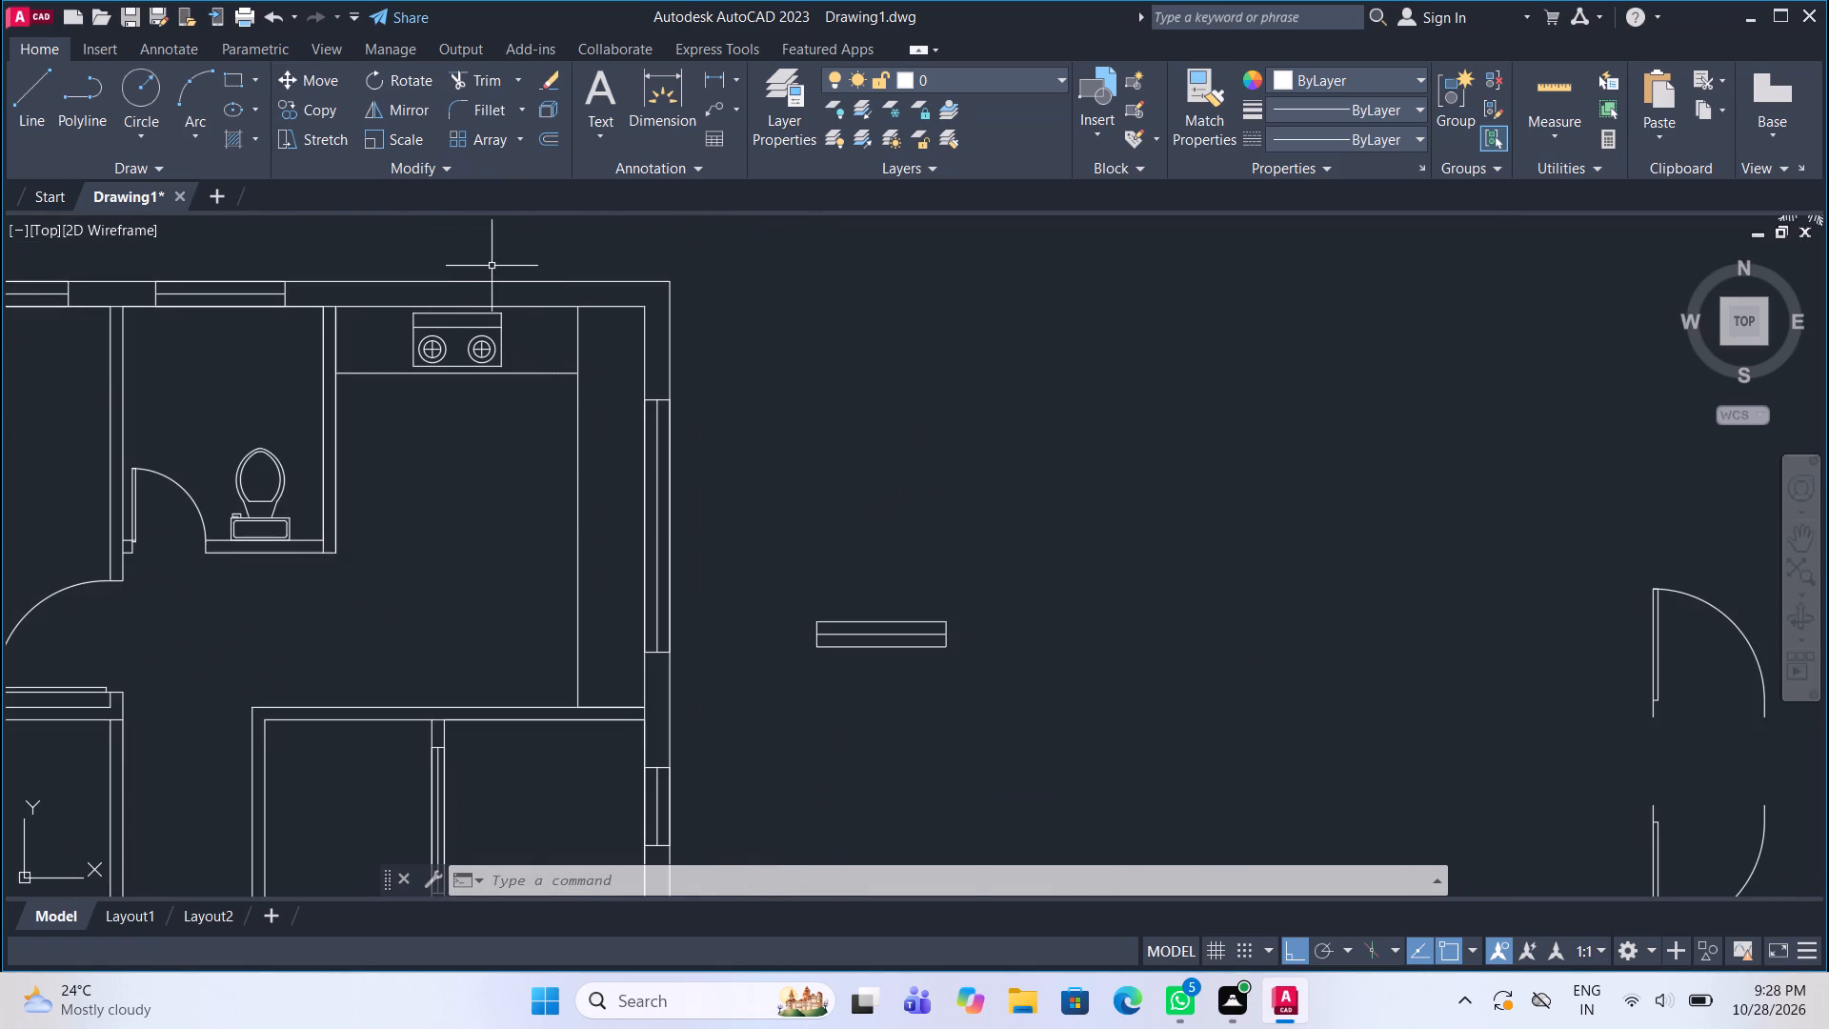
{"action": "left_click", "coordinate": [236, 74]}
{"action": "scroll", "coordinate": [603, 715], "scroll_direction": "up", "scroll_amount": 2}
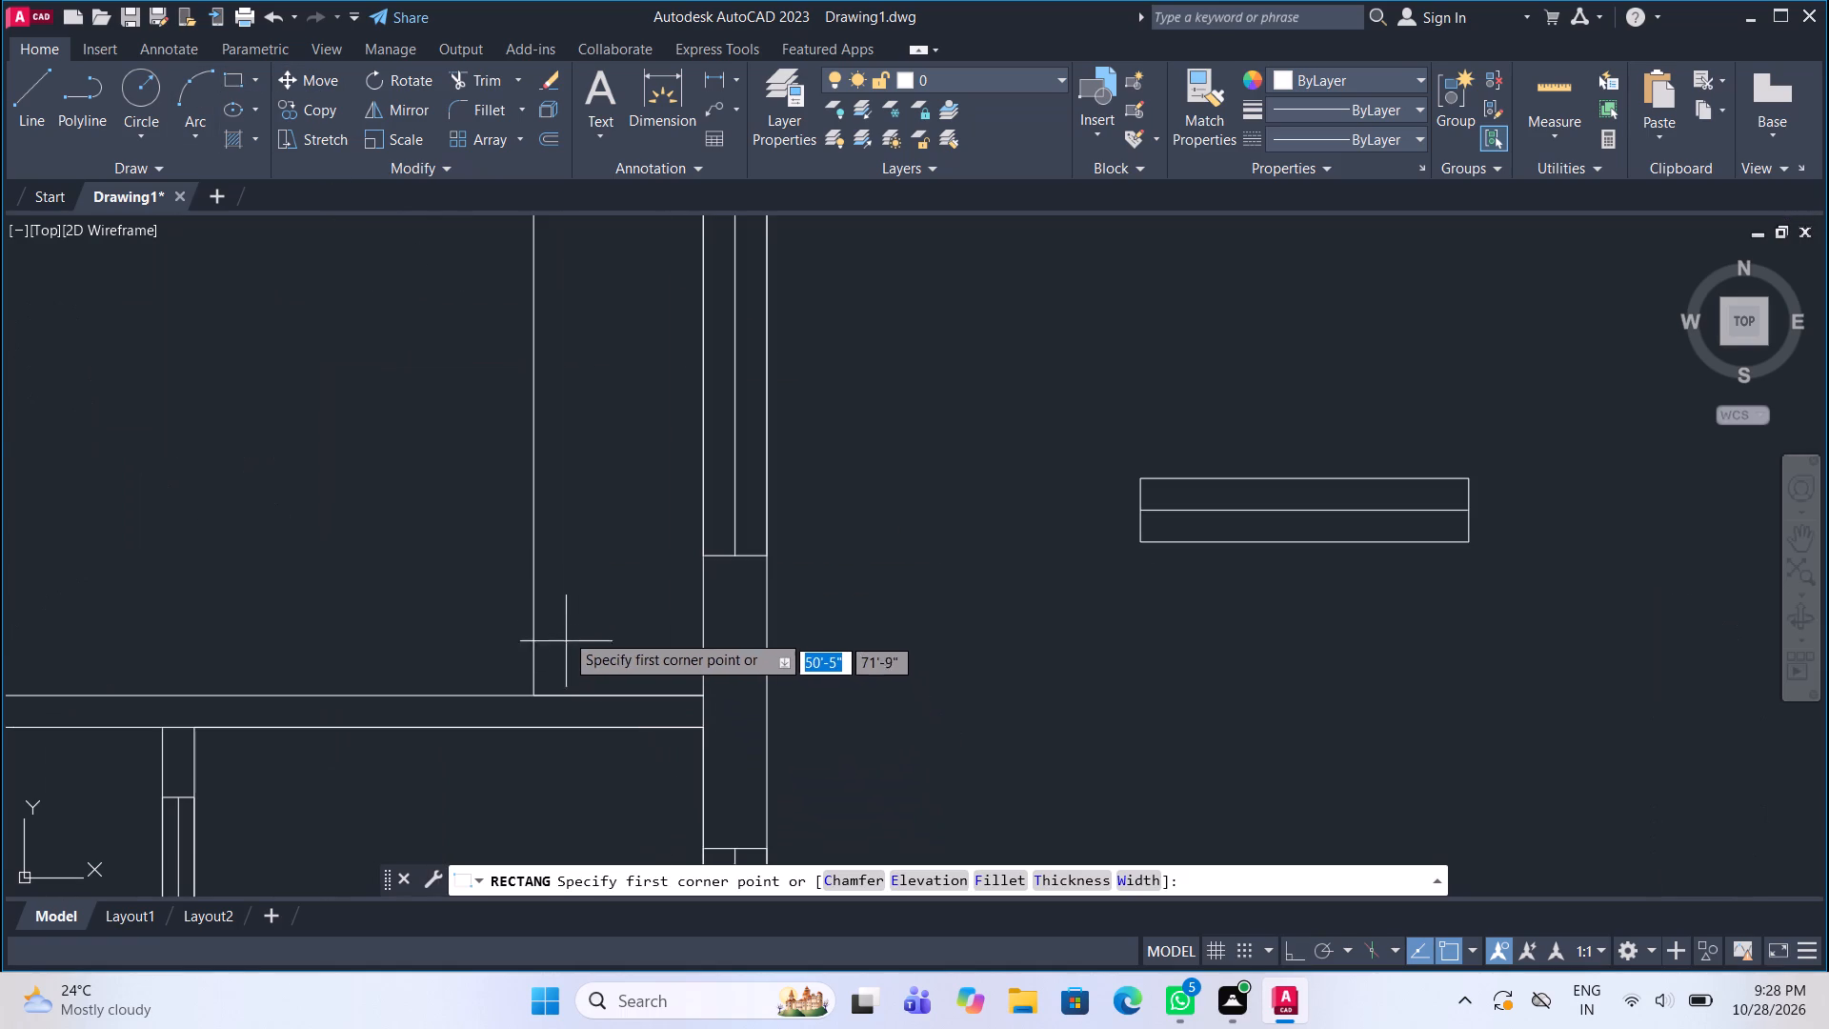
{"action": "left_click", "coordinate": [553, 575]}
{"action": "middle_click_drag", "start_coordinate": [623, 329], "coordinate": [638, 351]}
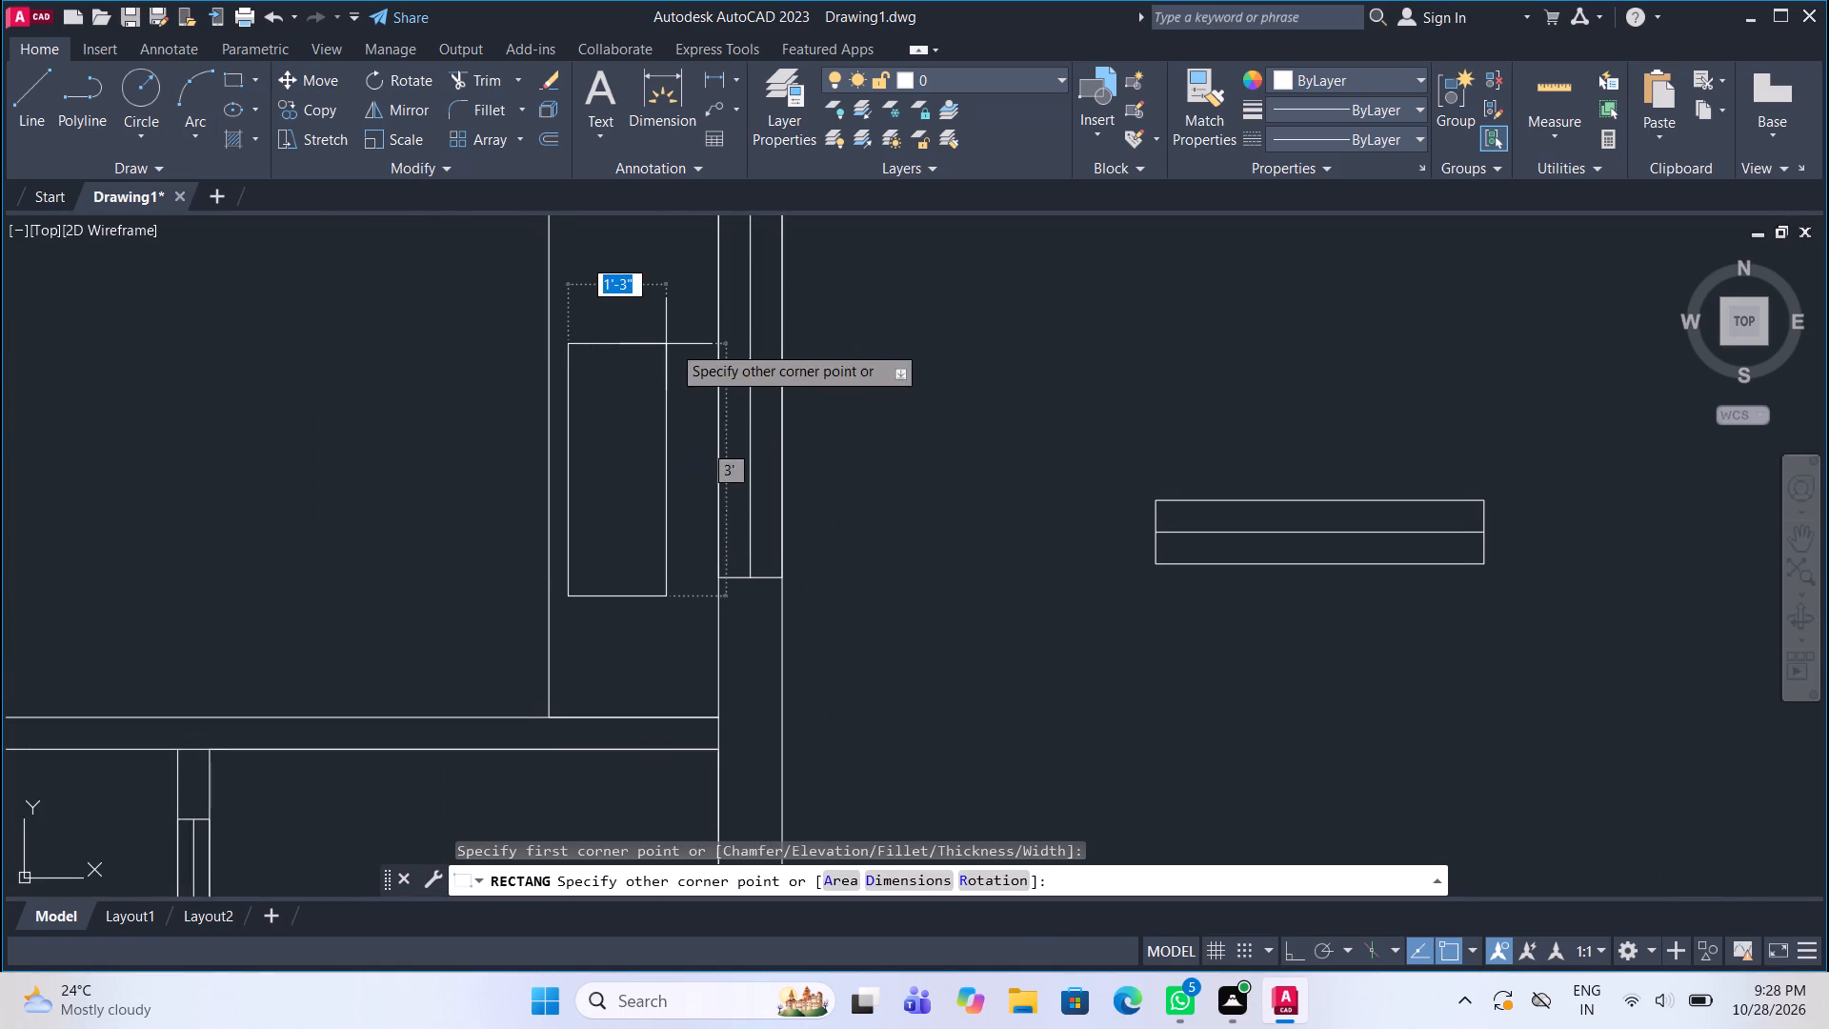
{"action": "left_click", "coordinate": [706, 338]}
Draw a horizontal line across the middle of the new counter rectangle, joining the midpoints of its long sides.
{"action": "scroll", "coordinate": [658, 480], "scroll_direction": "up", "scroll_amount": 1}
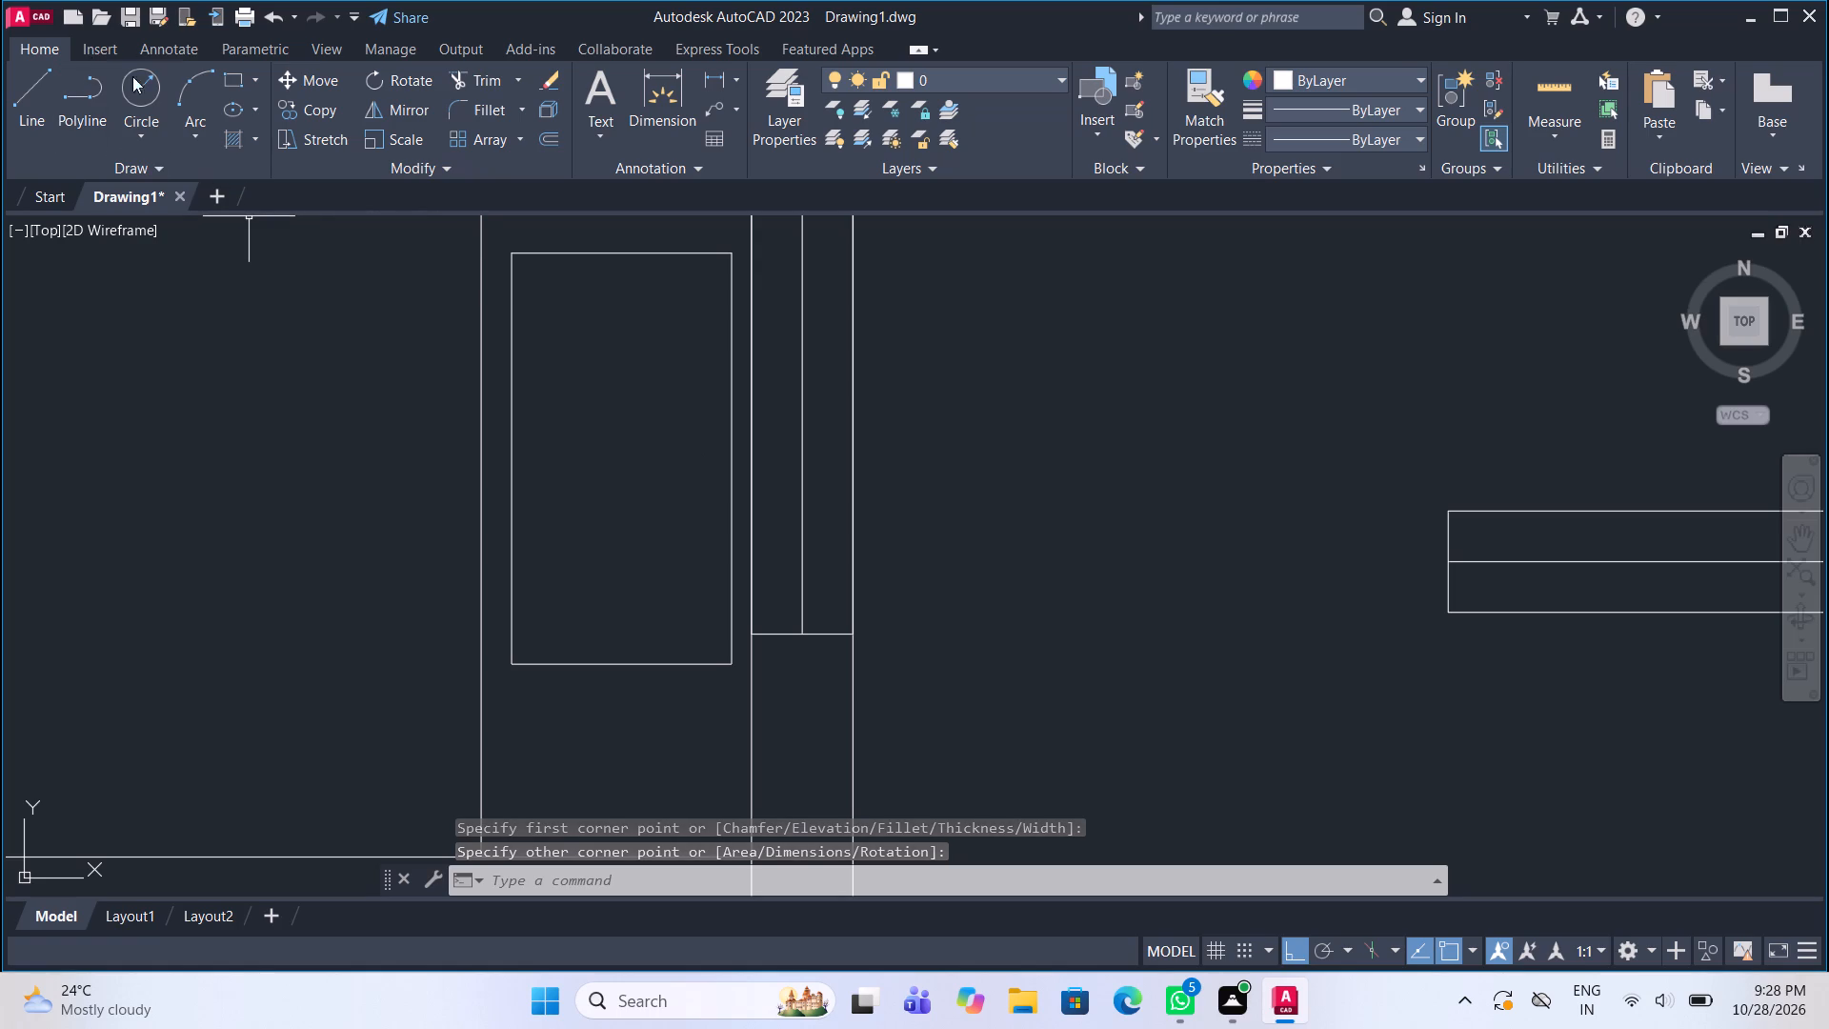
{"action": "left_click", "coordinate": [27, 74]}
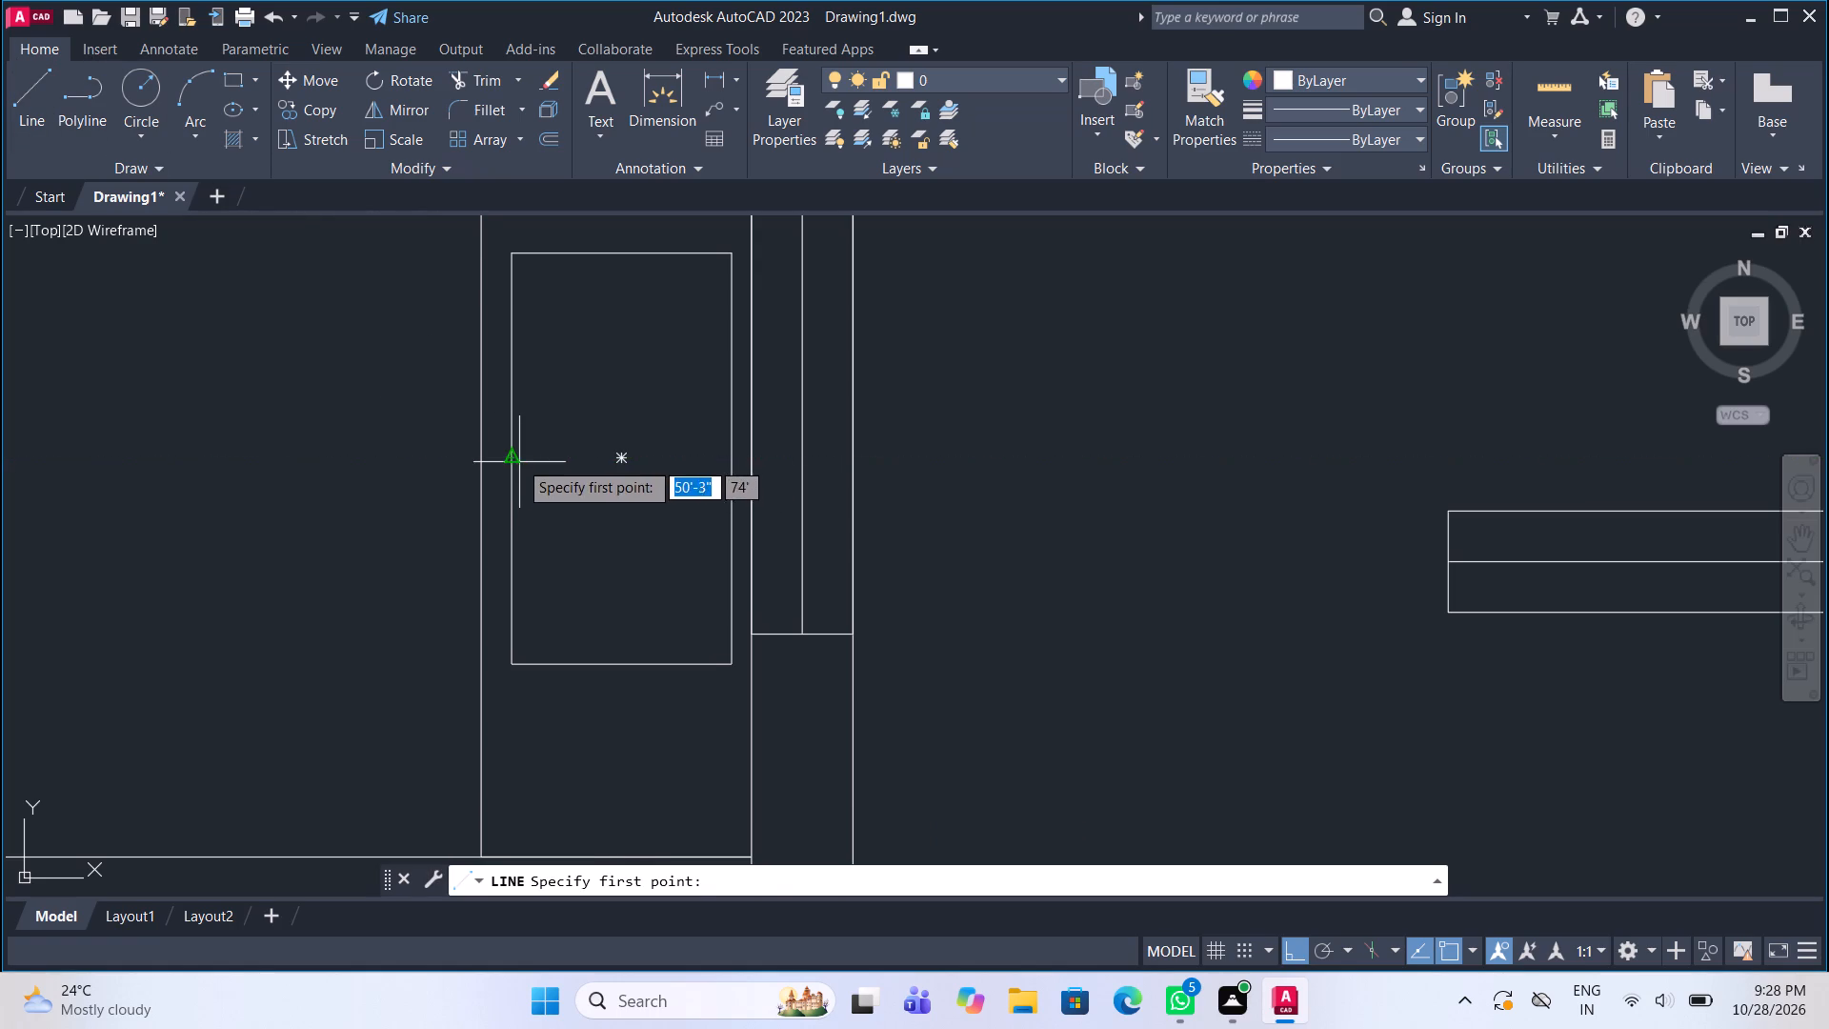
{"action": "left_click", "coordinate": [518, 460]}
{"action": "left_click", "coordinate": [726, 463]}
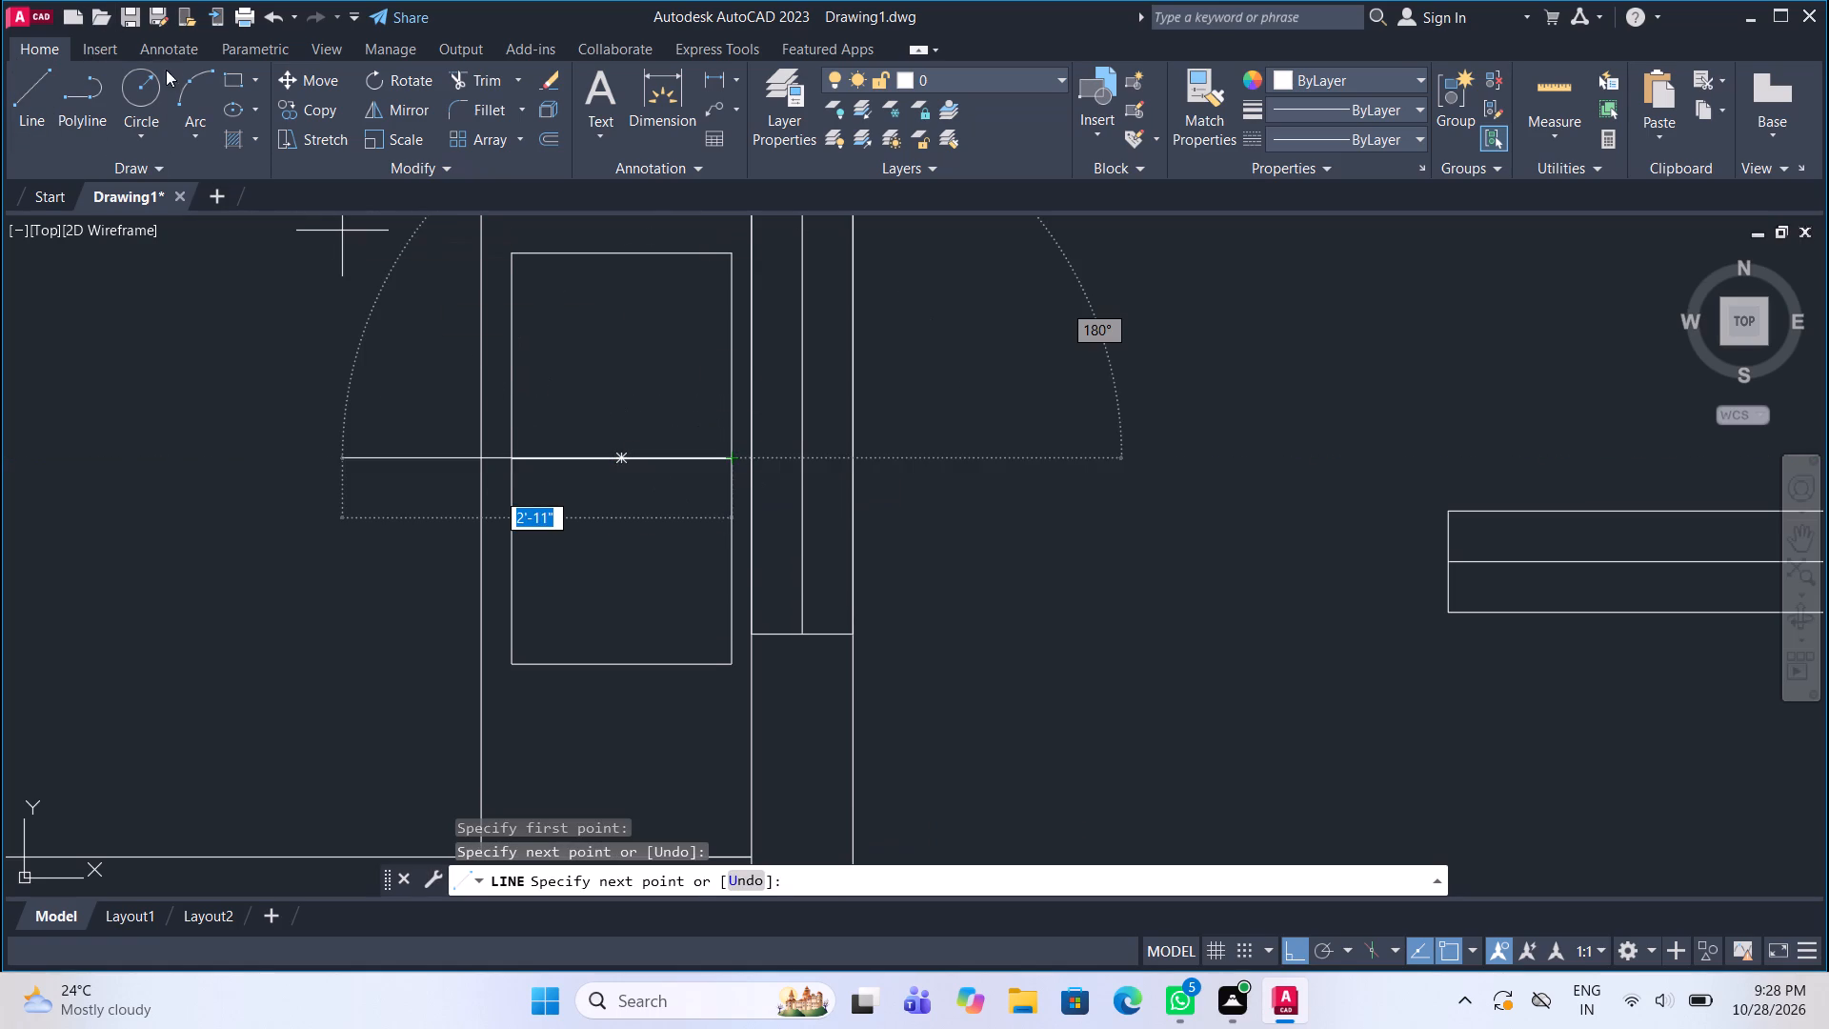
Draw a slightly smaller rectangle about 1'-6" wide inside the lower half of the divided counter rectangle to form the sink basin.
{"action": "left_click", "coordinate": [241, 77]}
{"action": "scroll", "coordinate": [528, 693], "scroll_direction": "up", "scroll_amount": 1}
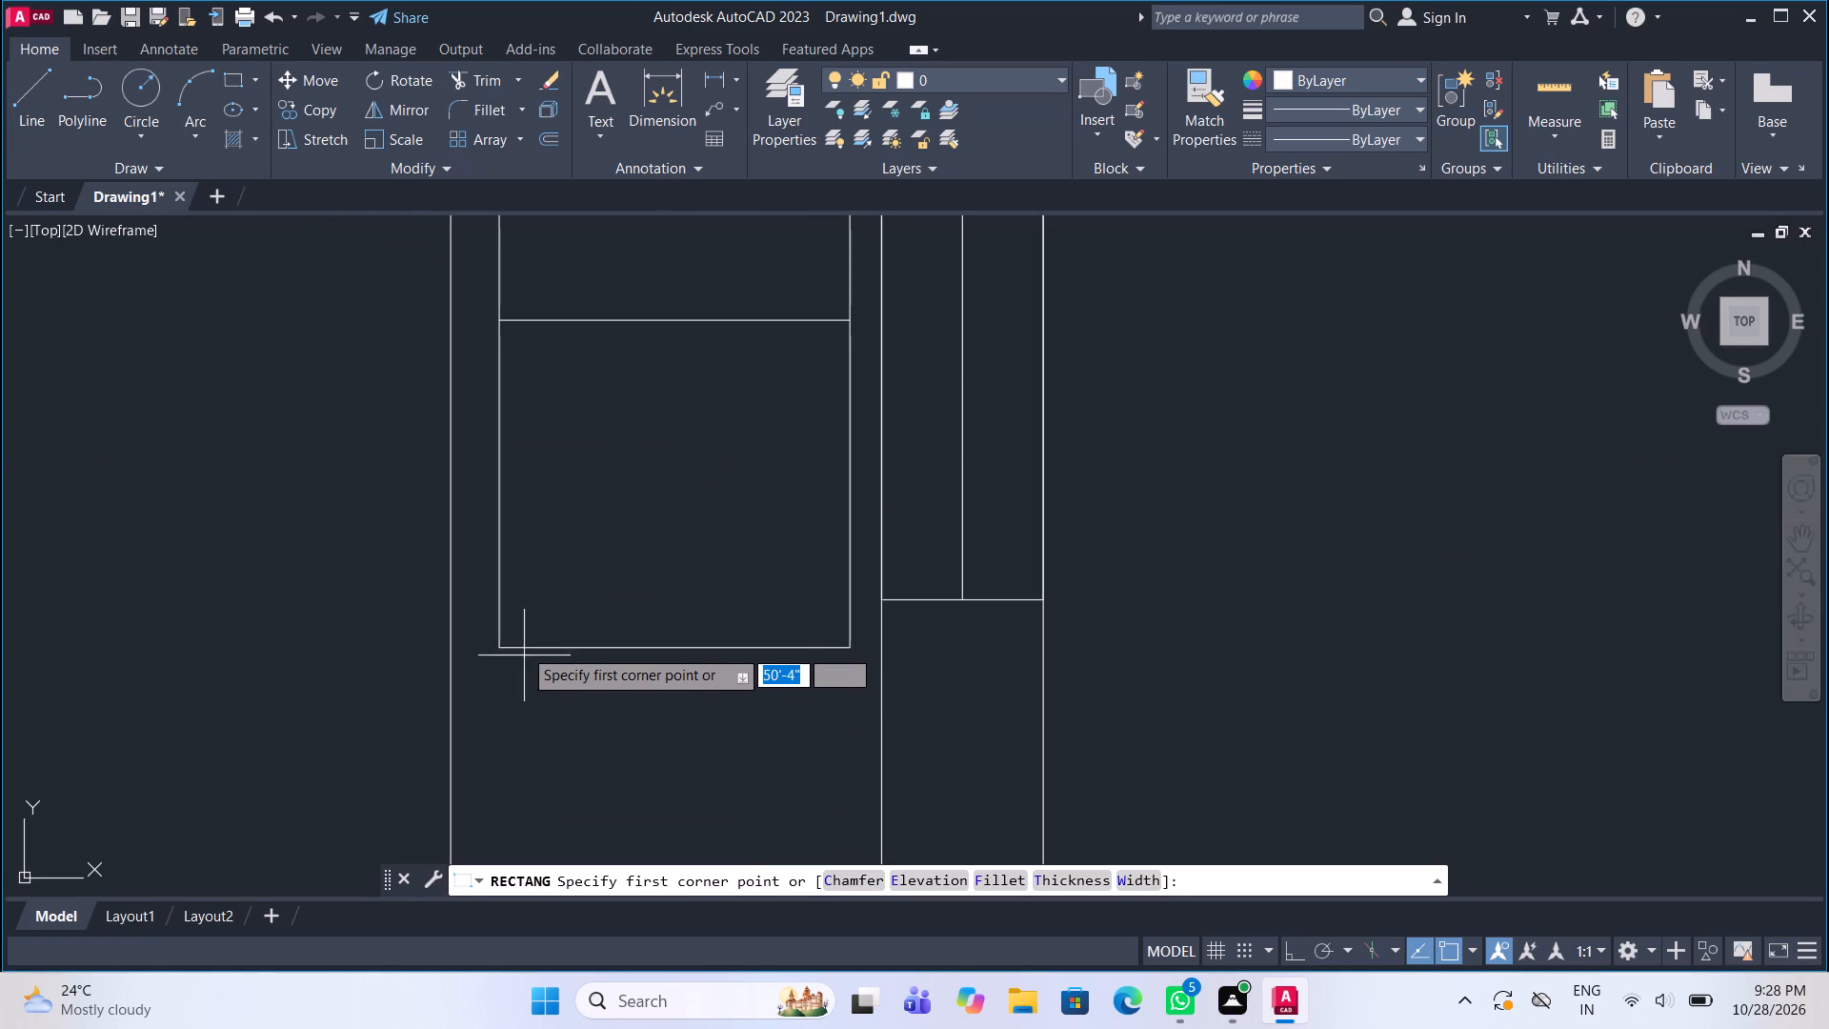
{"action": "left_click", "coordinate": [513, 632]}
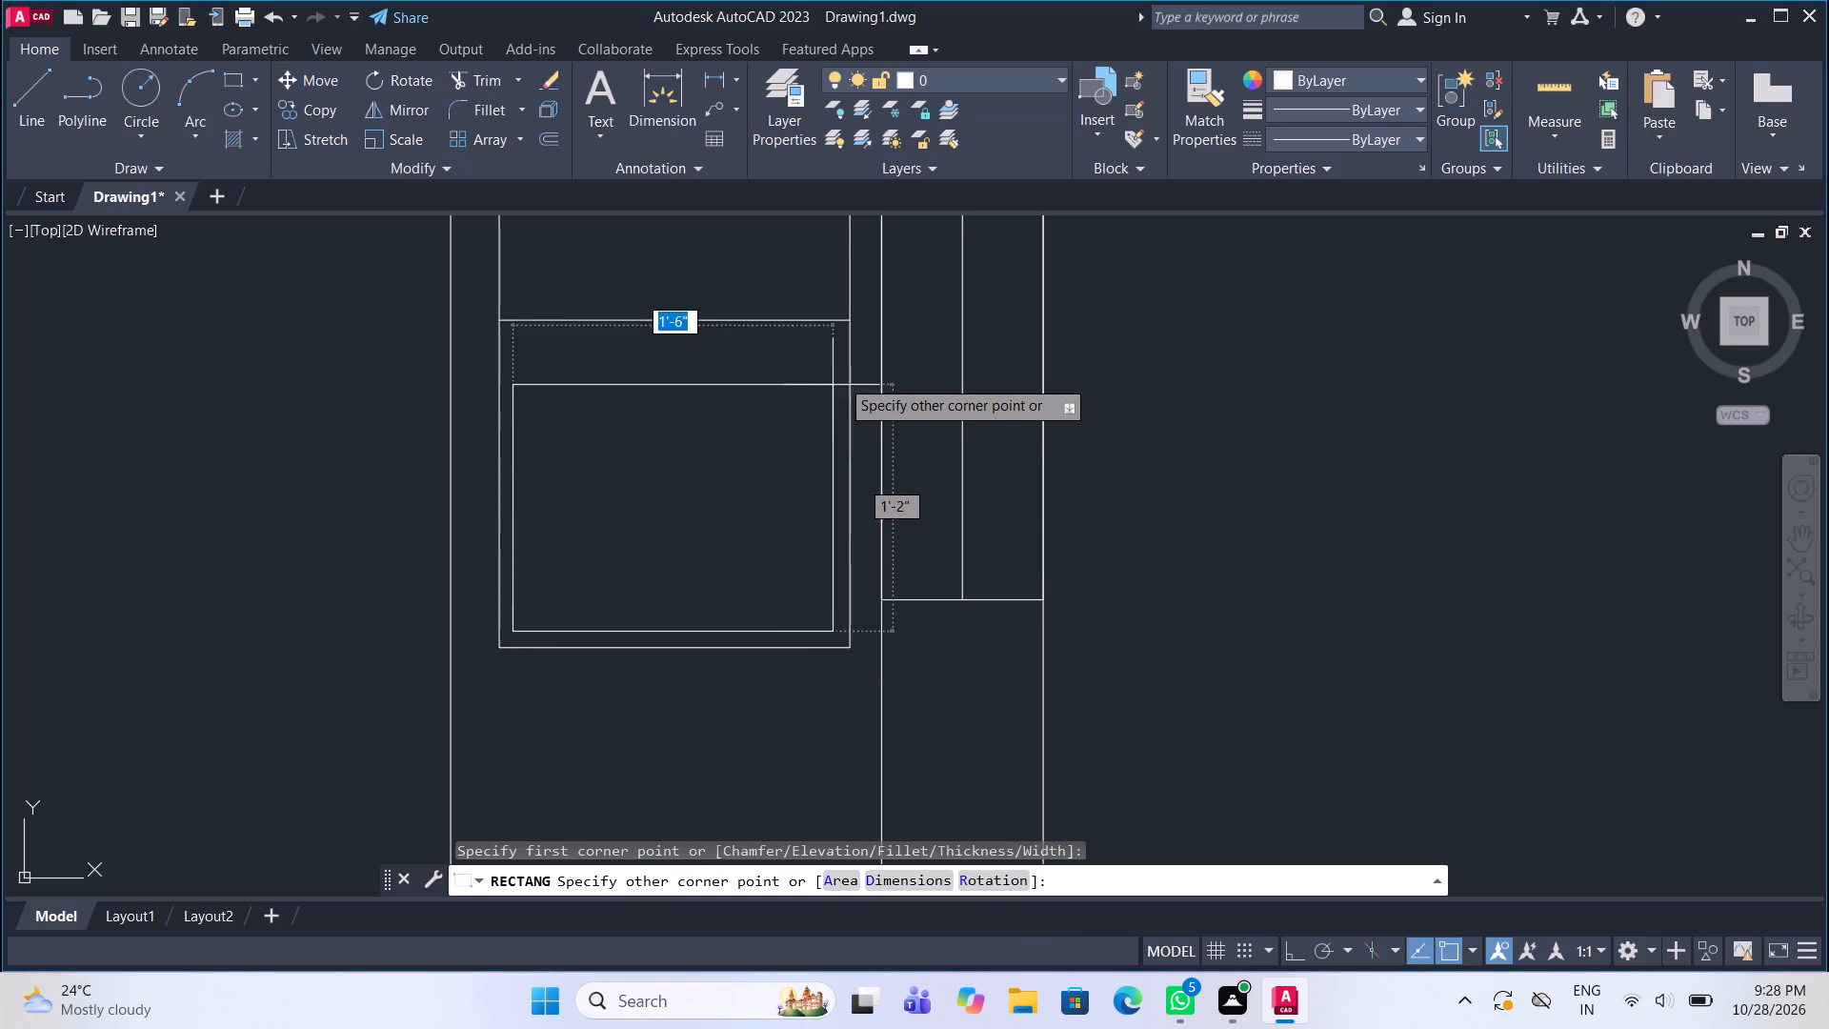
{"action": "left_click", "coordinate": [832, 337]}
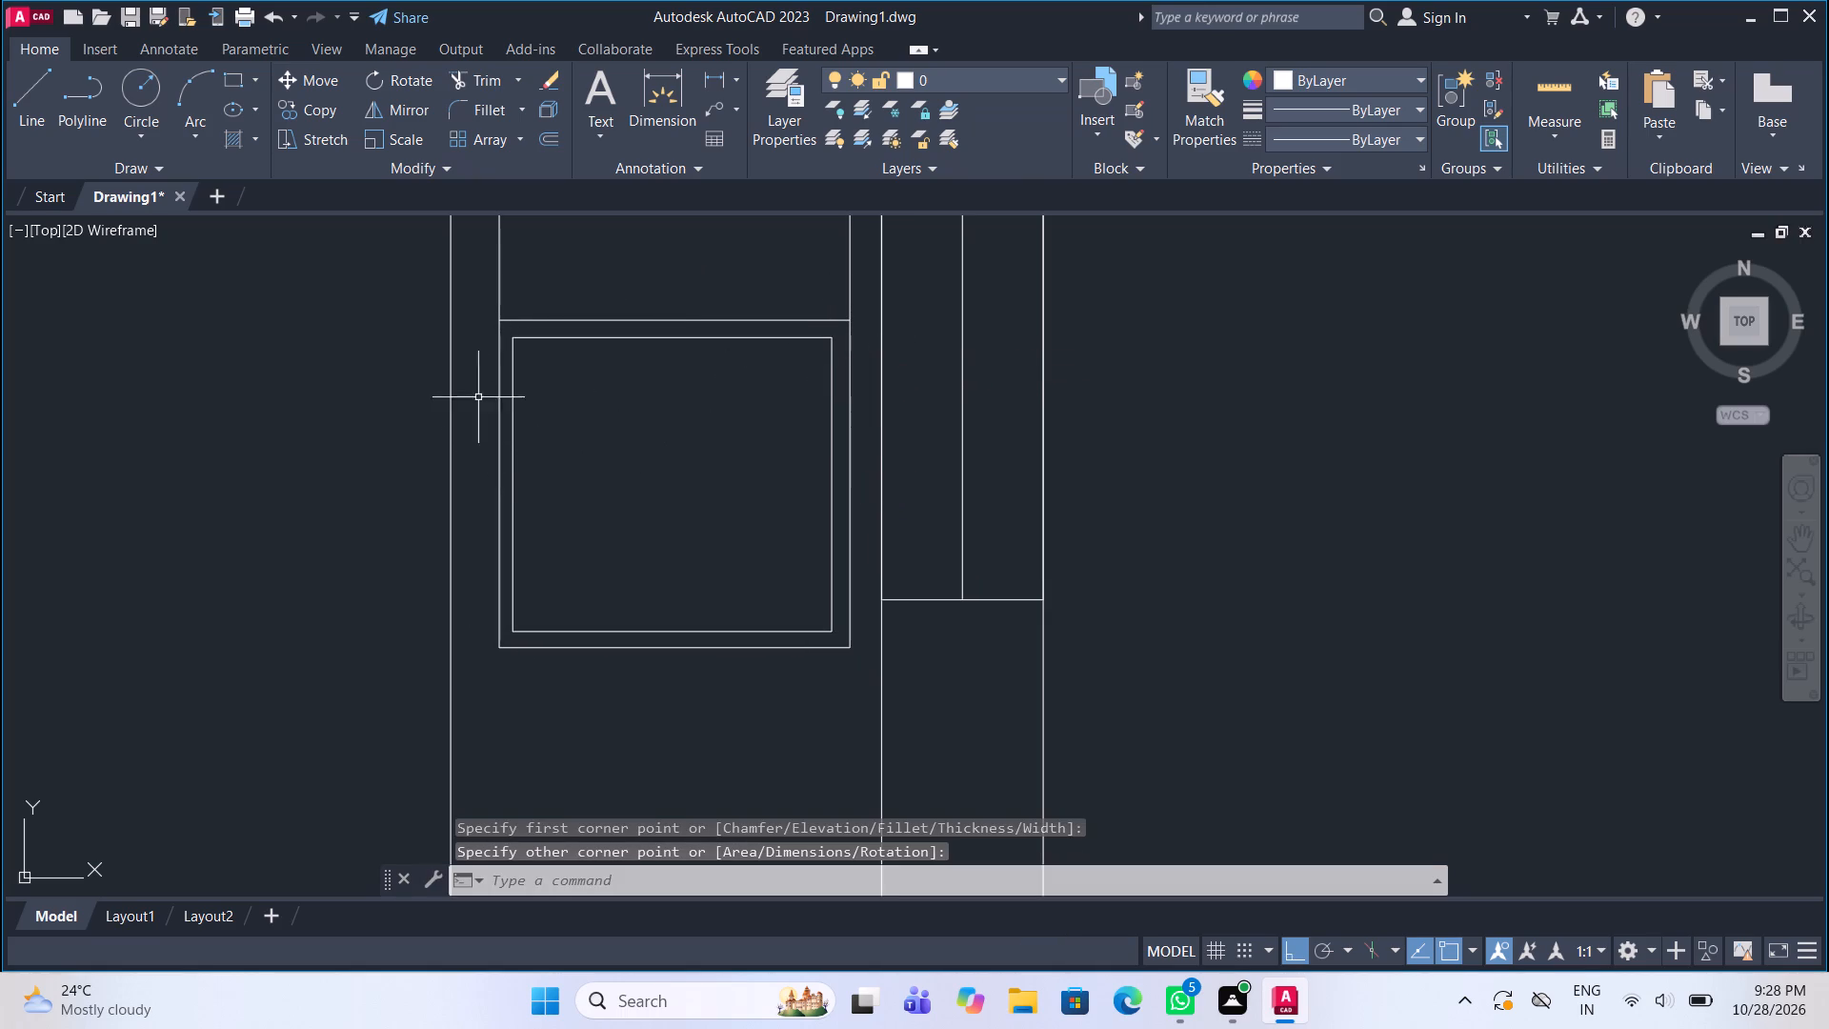
Draw a small drain circle at the centre of the sink basin.
{"action": "left_click", "coordinate": [143, 100]}
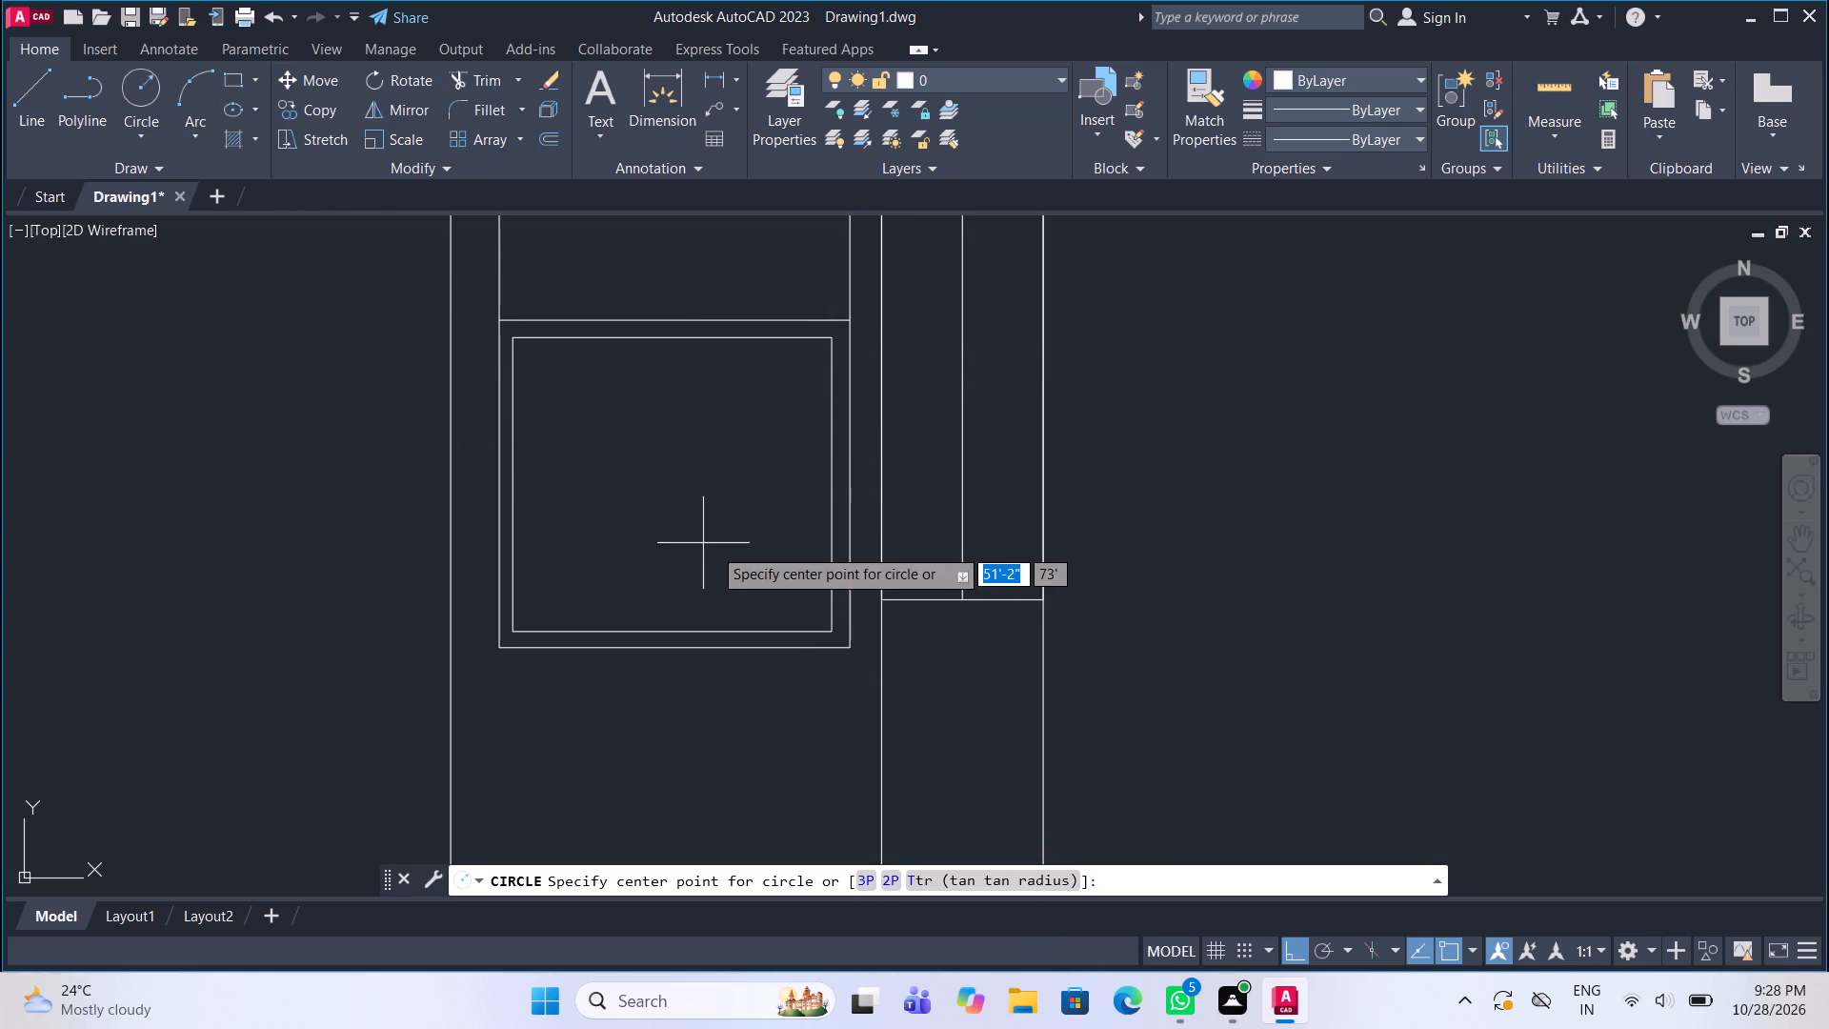
{"action": "left_click", "coordinate": [677, 488]}
{"action": "left_click", "coordinate": [683, 503]}
Draw a vertical line about 1'-3" long inside the upper half of the sink rectangle, near its left edge.
{"action": "left_click", "coordinate": [26, 93]}
{"action": "scroll", "coordinate": [399, 531], "scroll_direction": "down", "scroll_amount": 2}
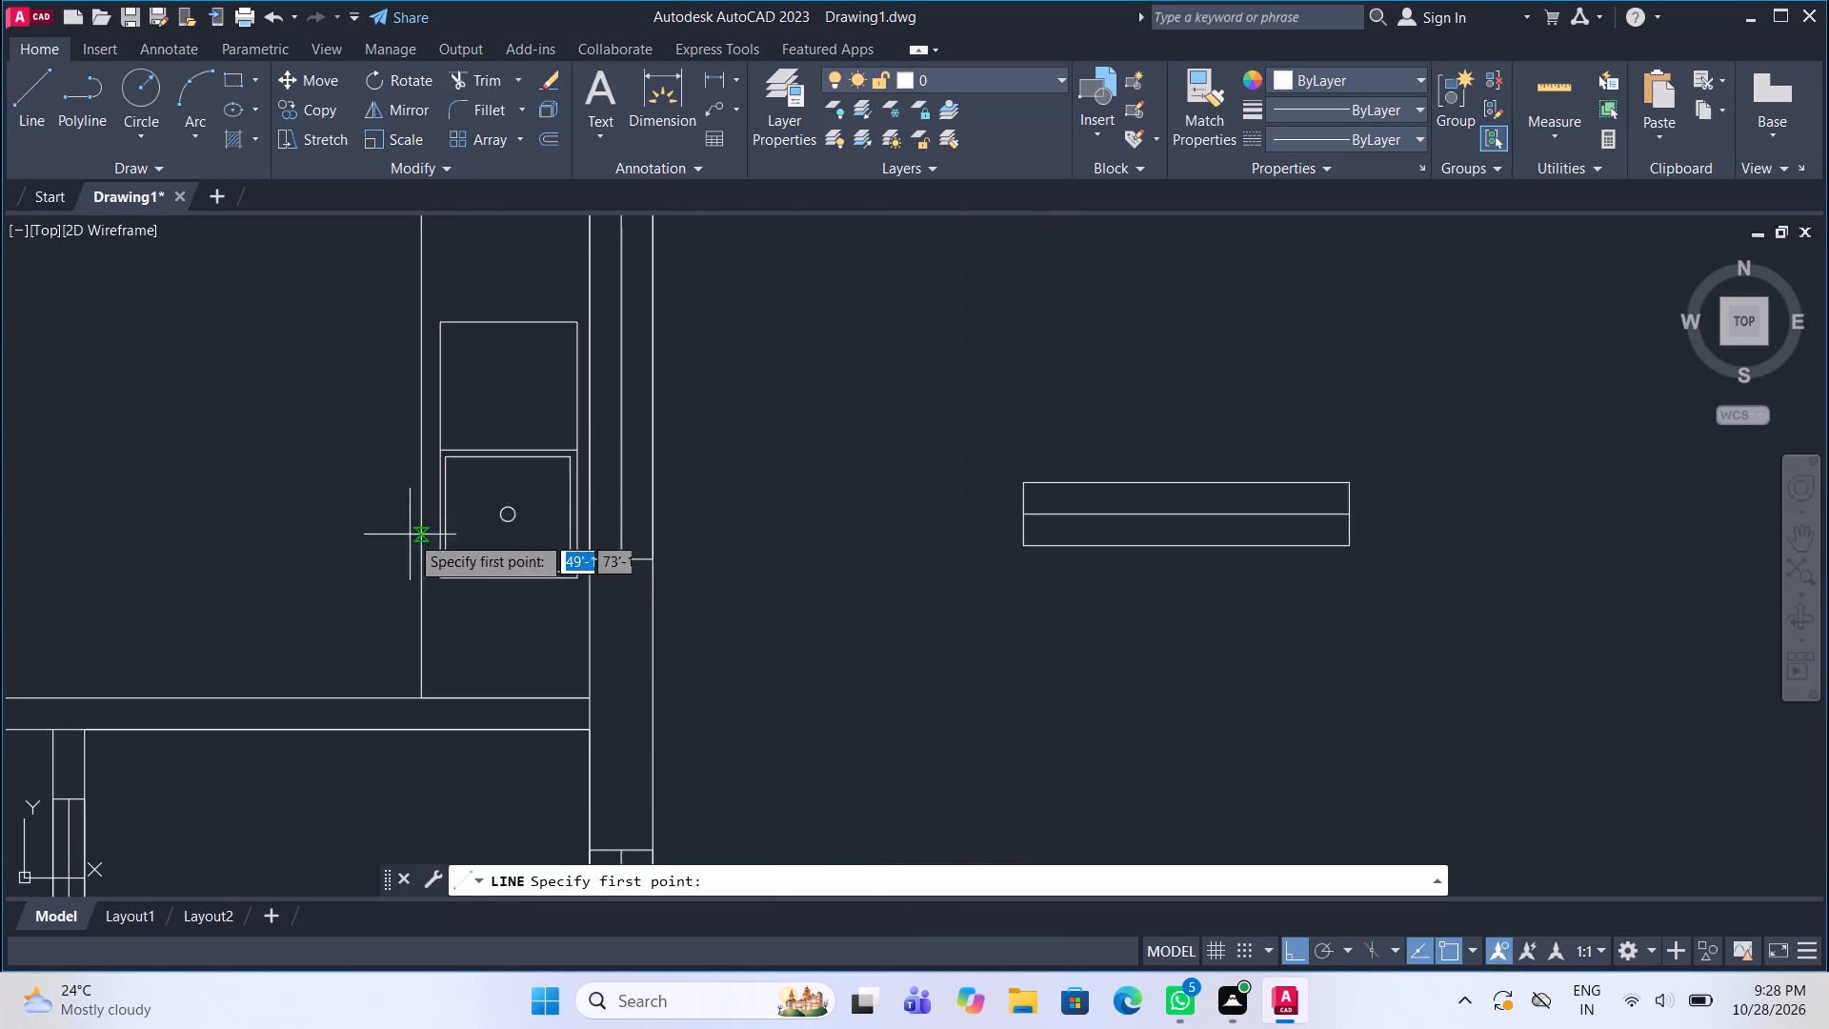
{"action": "scroll", "coordinate": [440, 415], "scroll_direction": "up", "scroll_amount": 1}
{"action": "middle_click_drag", "start_coordinate": [440, 415], "coordinate": [453, 514]}
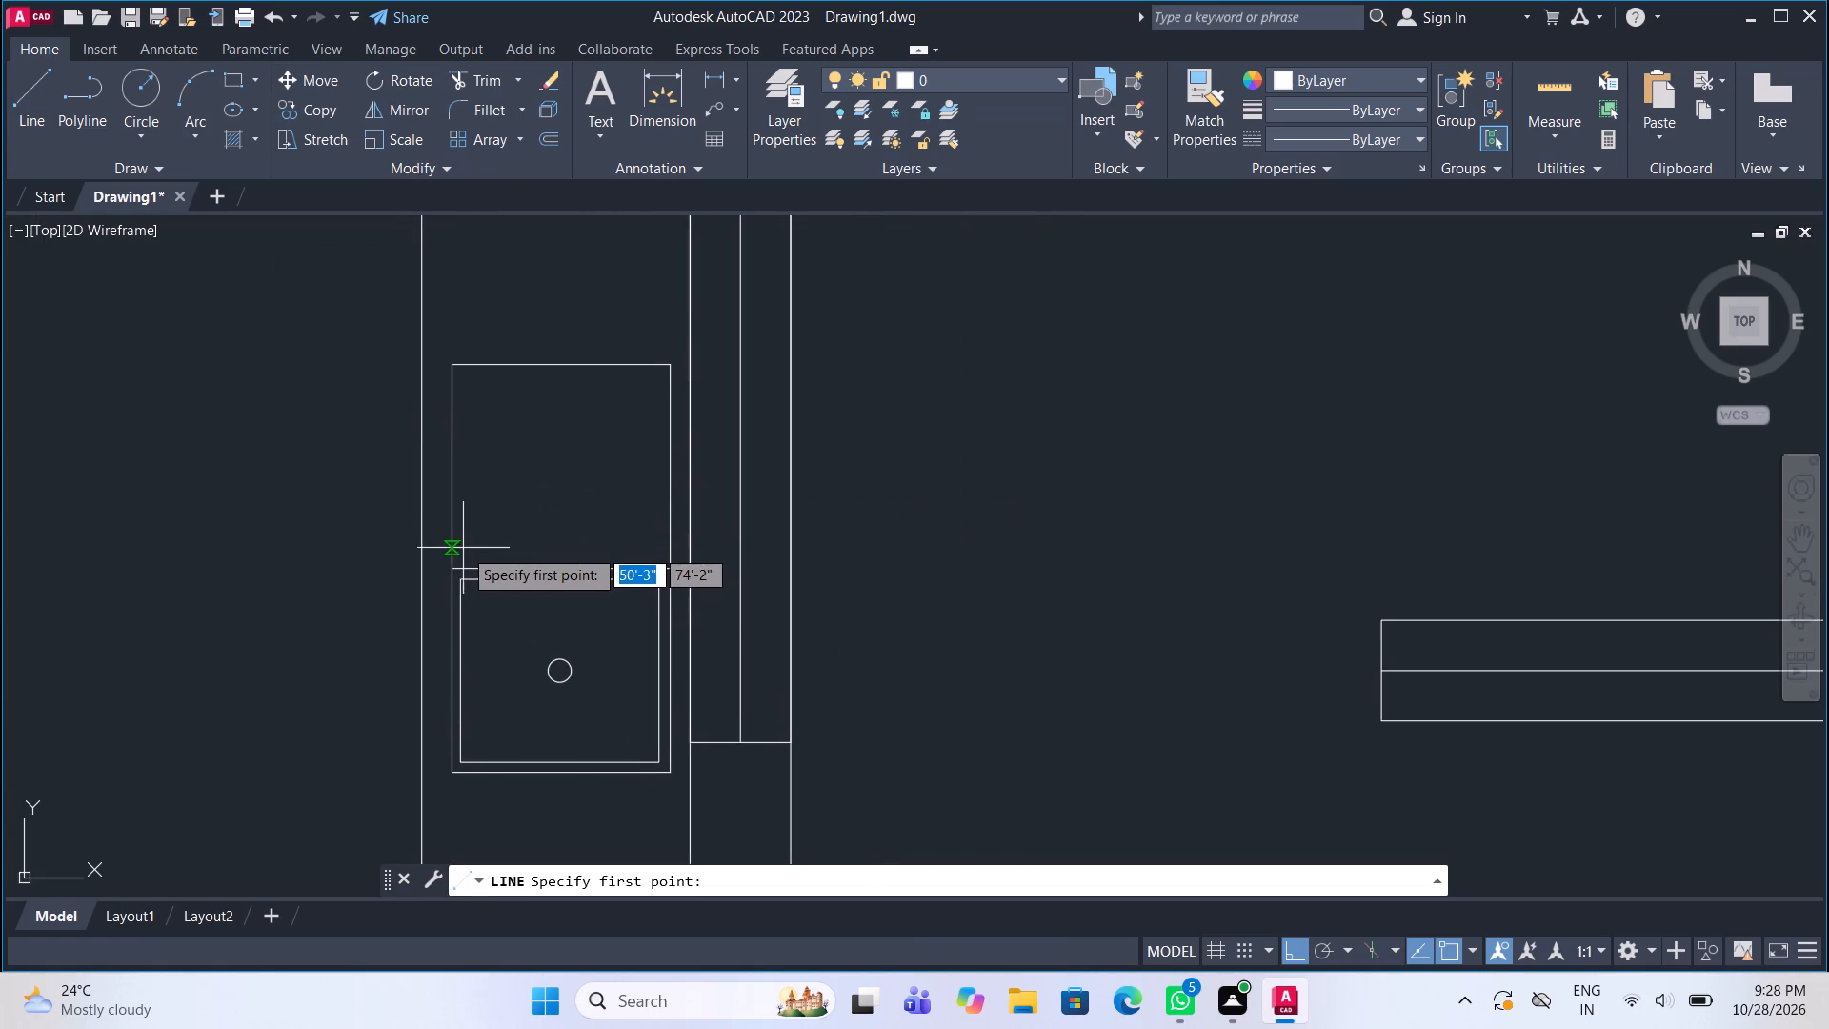
{"action": "left_click", "coordinate": [468, 553]}
{"action": "double_click", "coordinate": [471, 384]}
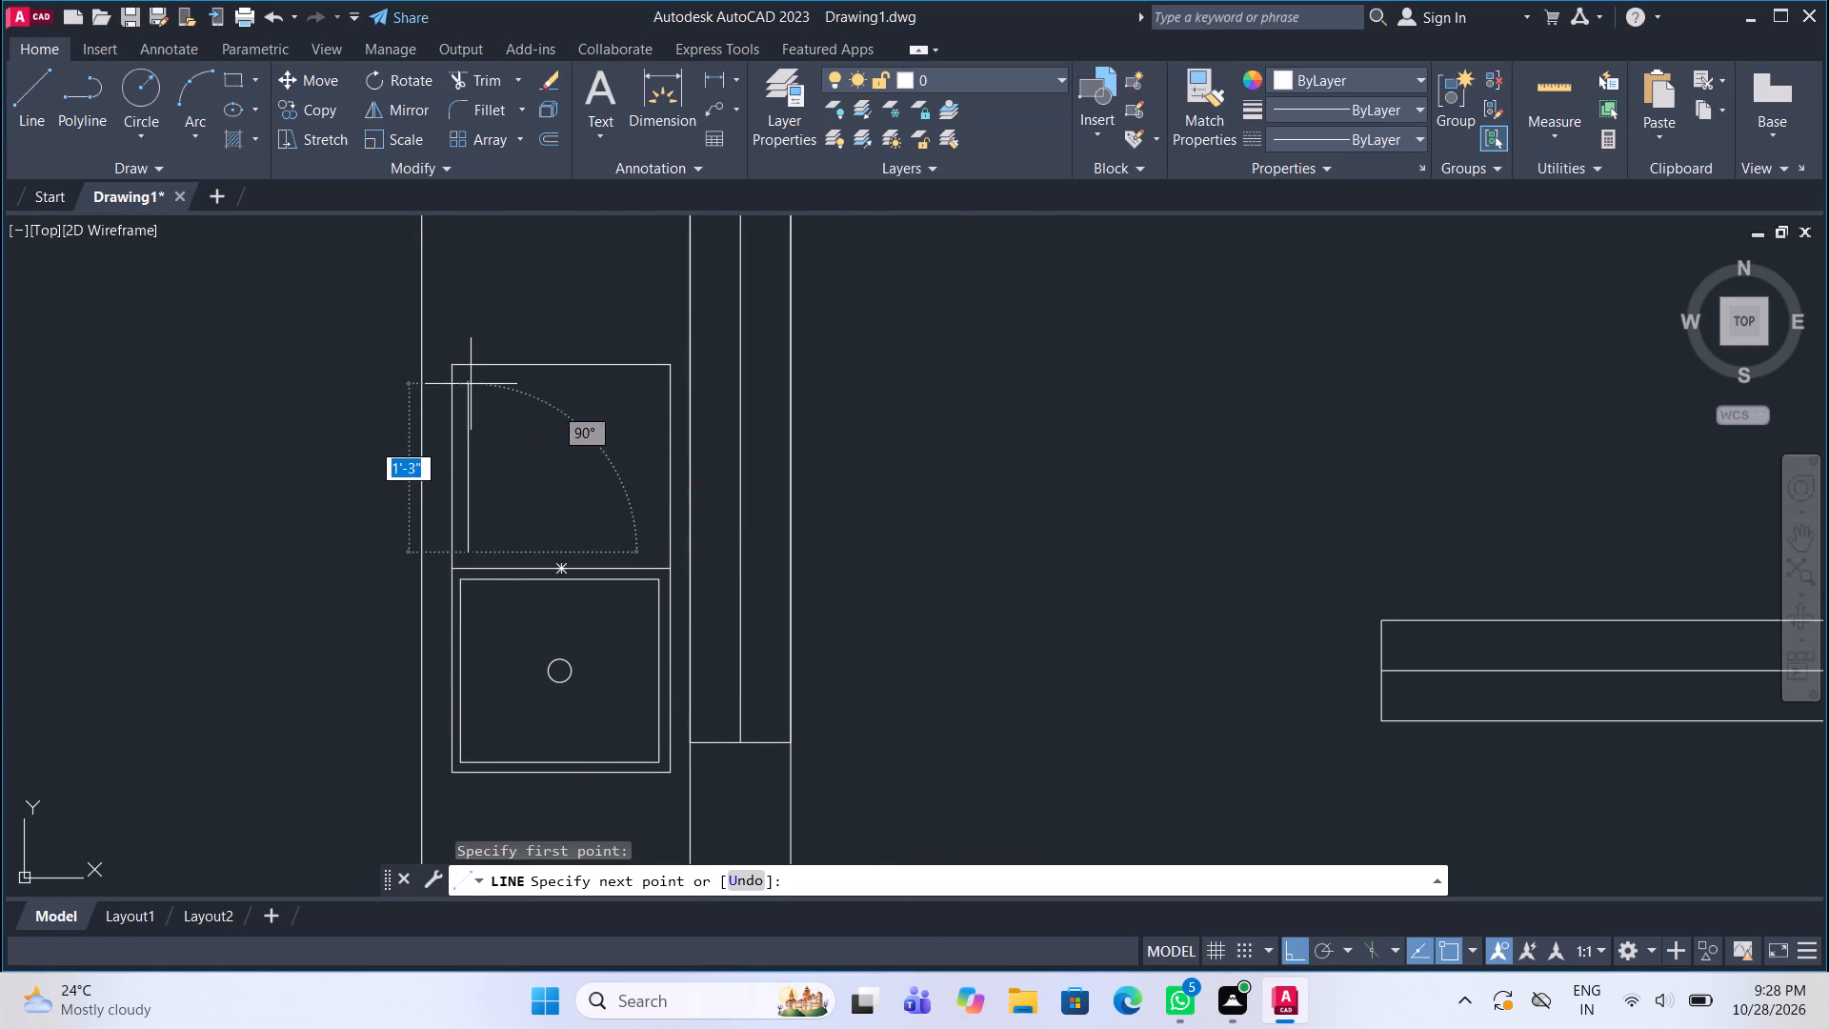
{"action": "key", "text": "Escape"}
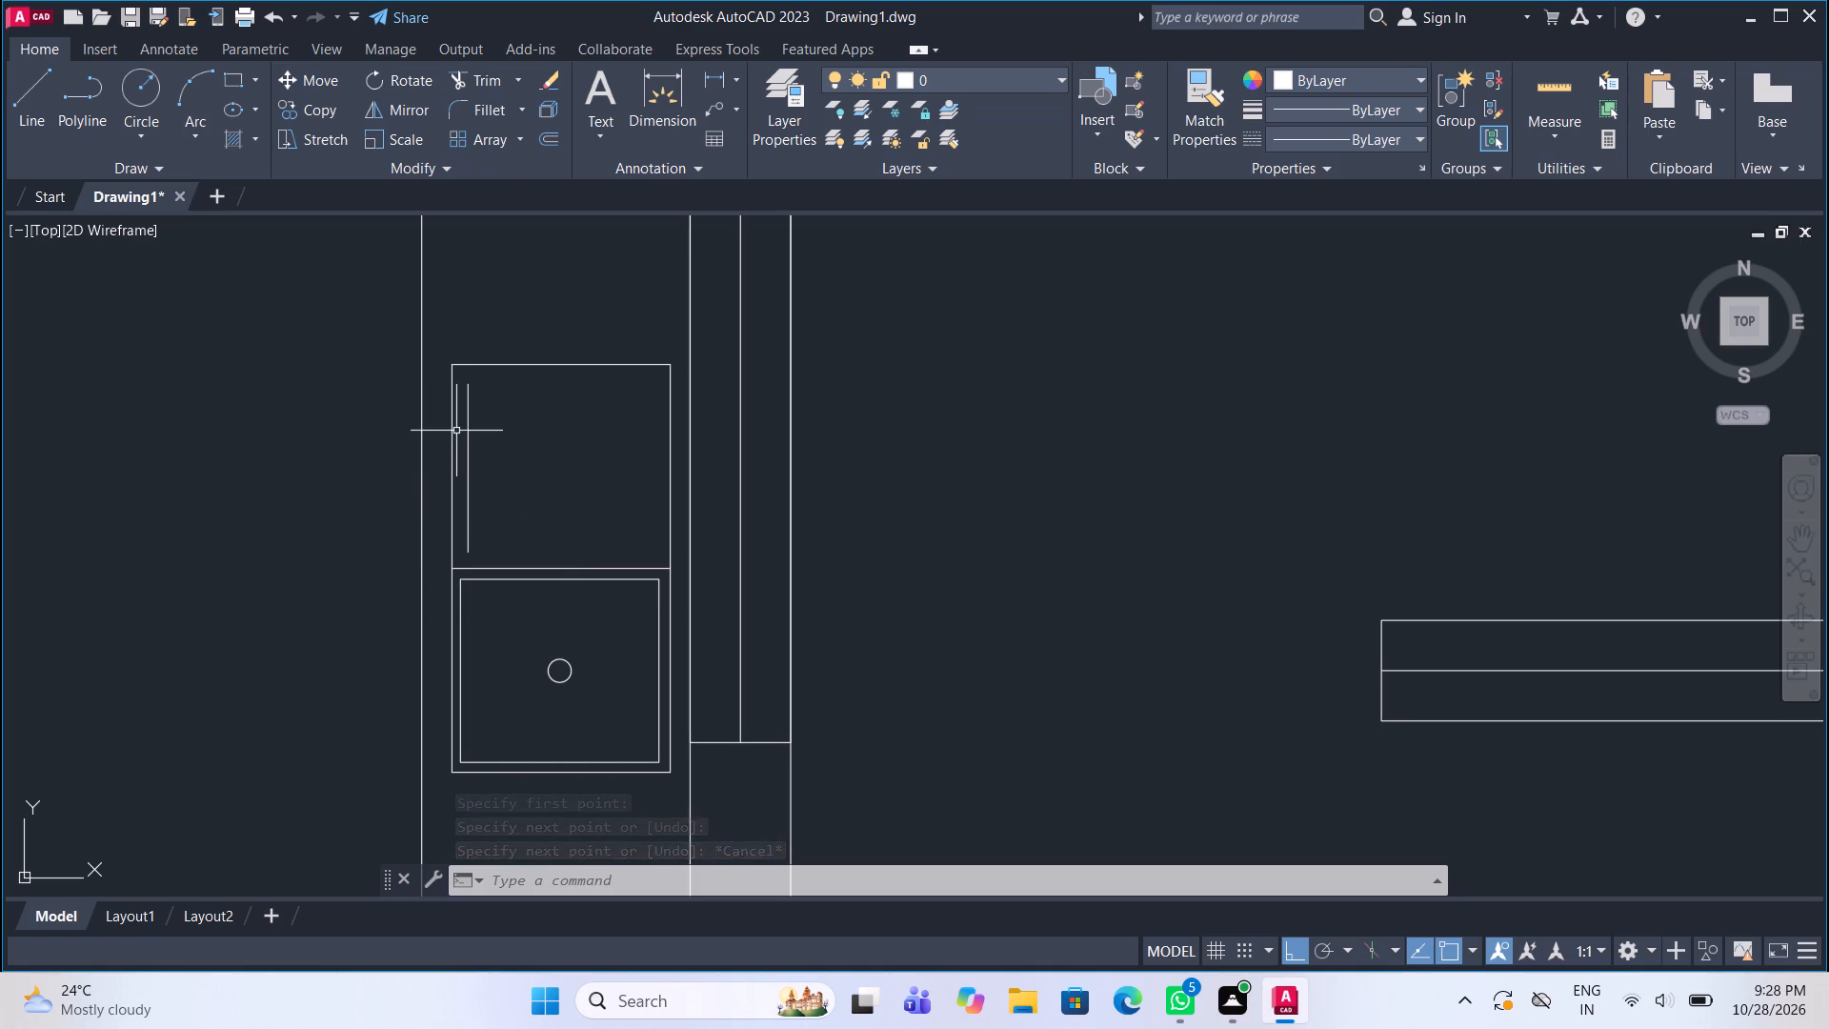
Copy the vertical line eleven times at roughly even spacing across the upper half of the sink rectangle to form the drainboard ribs.
{"action": "left_click", "coordinate": [478, 443]}
{"action": "left_click", "coordinate": [462, 422]}
{"action": "middle_click_drag", "start_coordinate": [465, 387], "coordinate": [477, 346]}
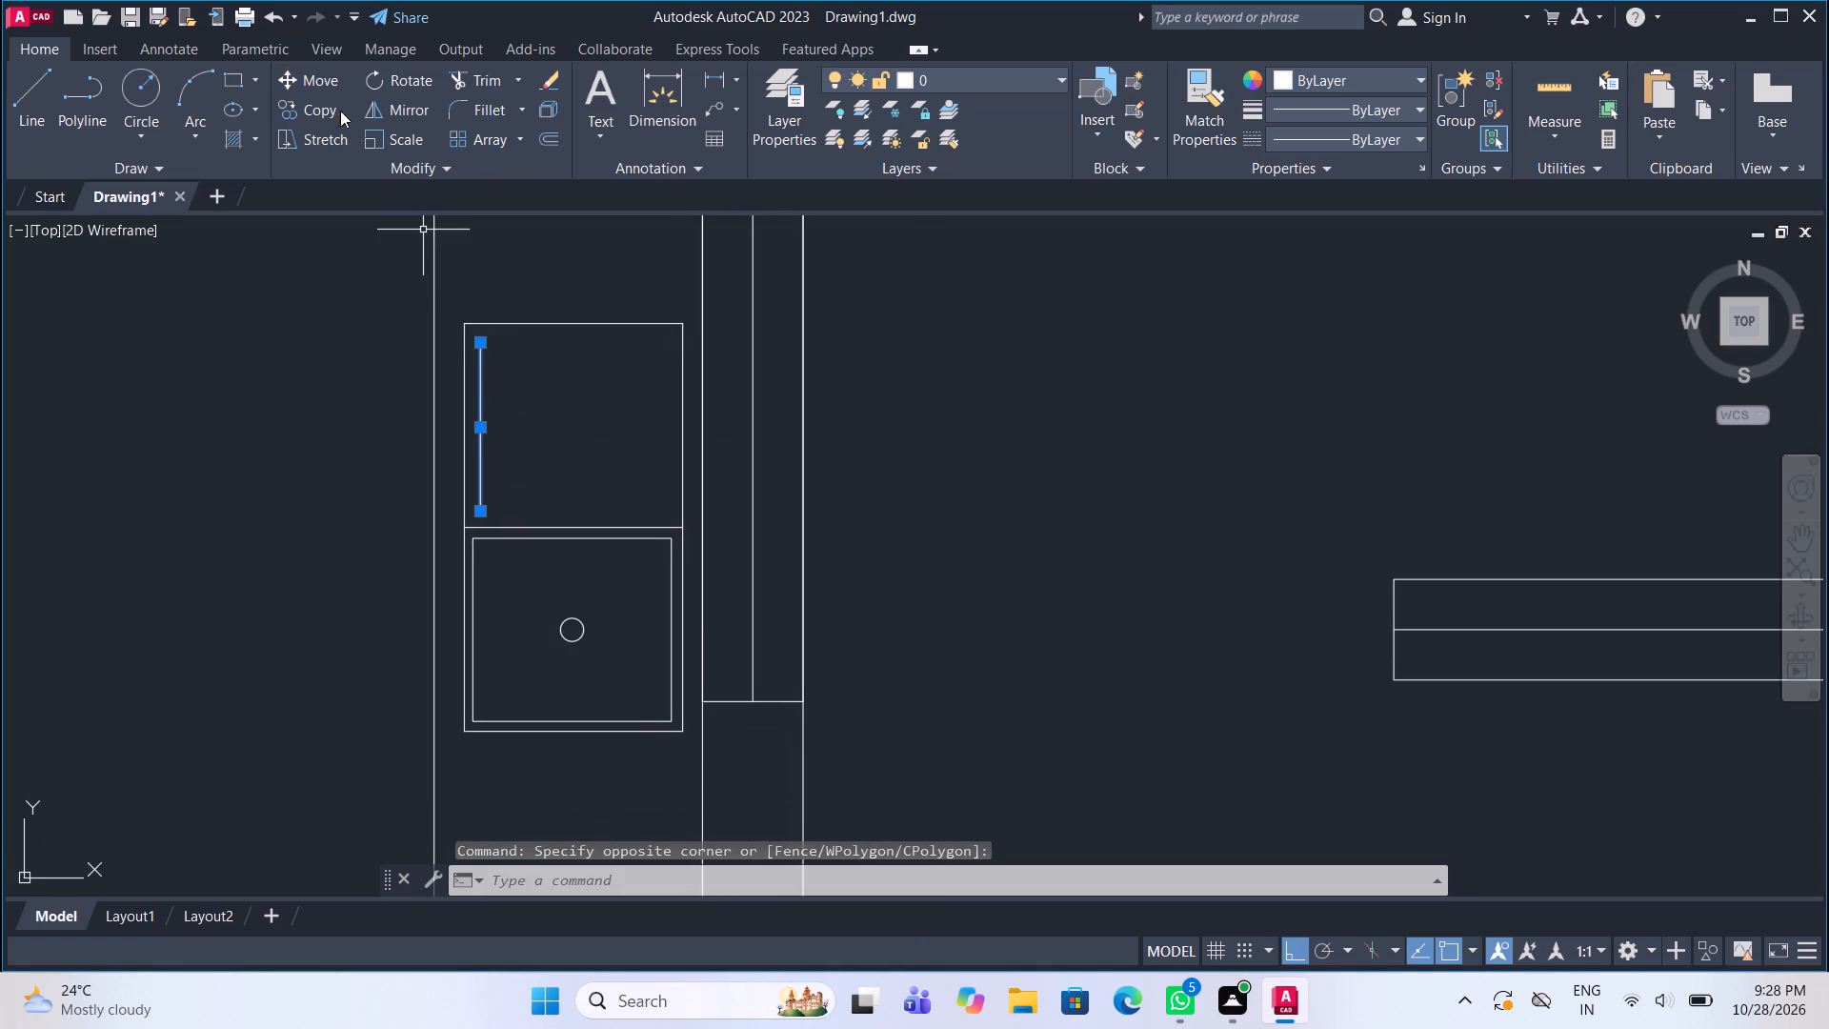
{"action": "left_click", "coordinate": [332, 105]}
{"action": "scroll", "coordinate": [521, 470], "scroll_direction": "up", "scroll_amount": 1}
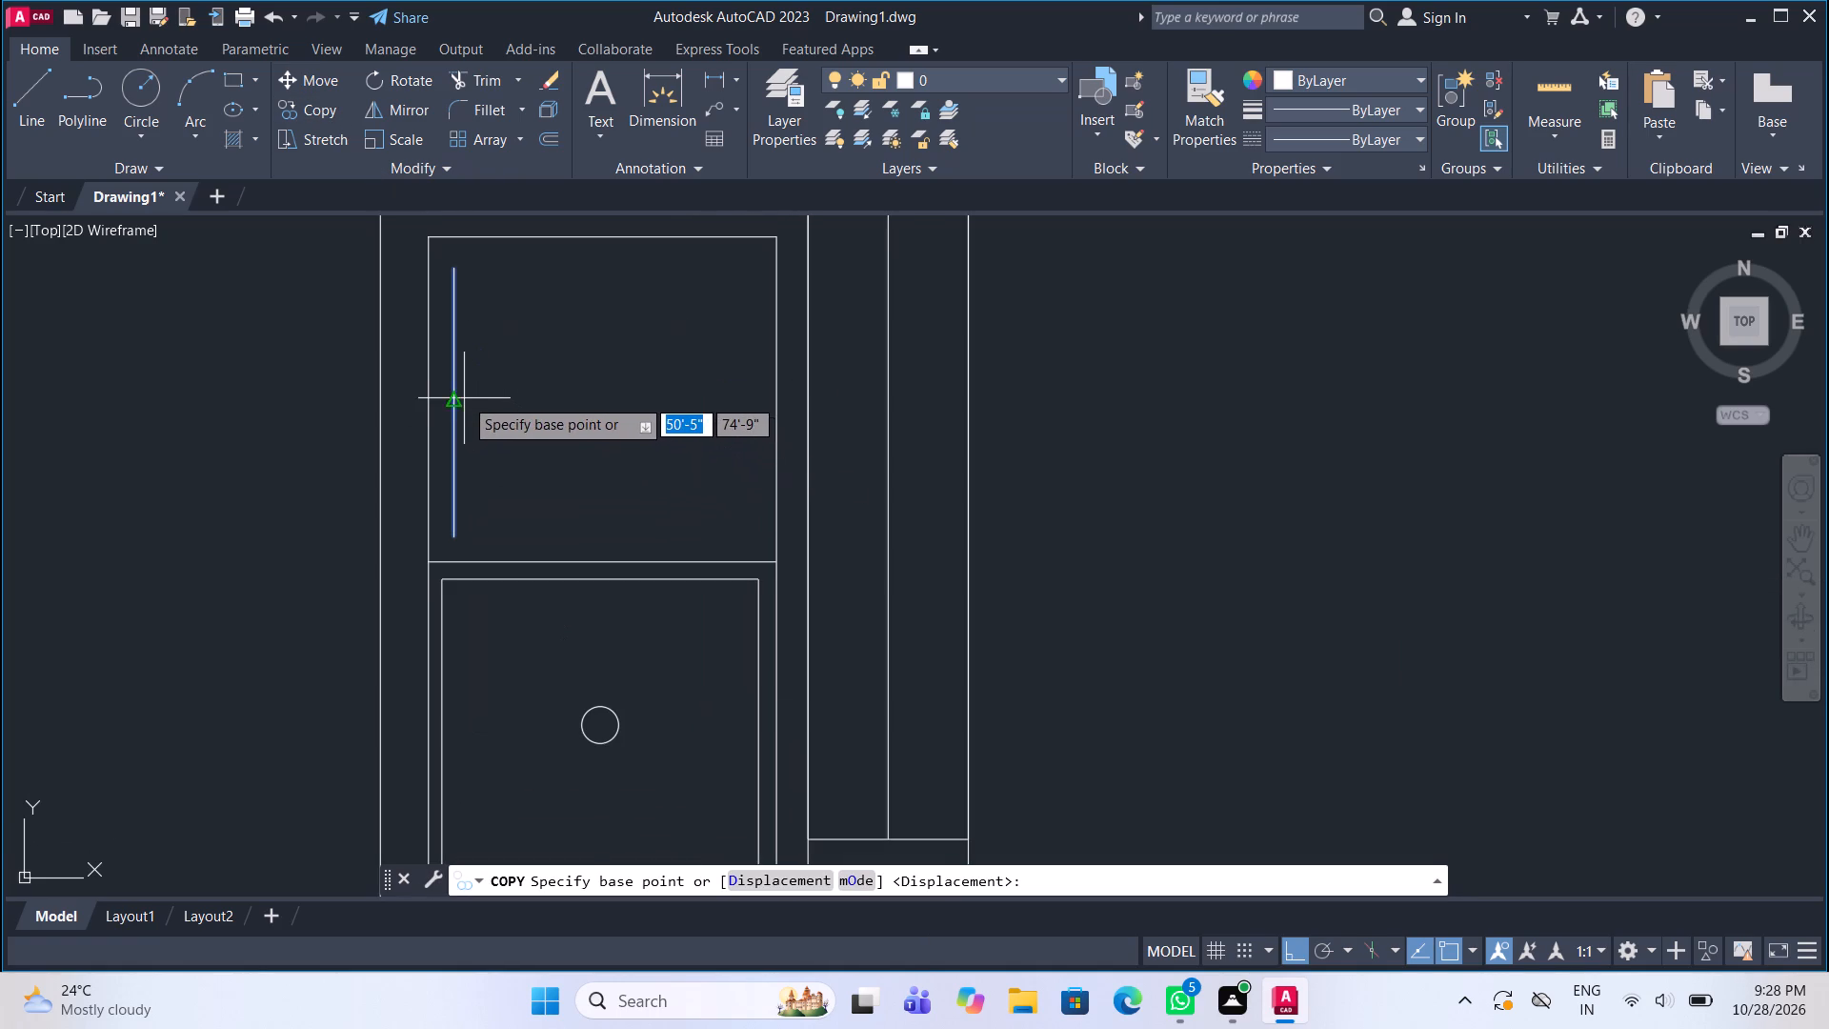
{"action": "left_click", "coordinate": [459, 393]}
{"action": "left_click", "coordinate": [483, 393]}
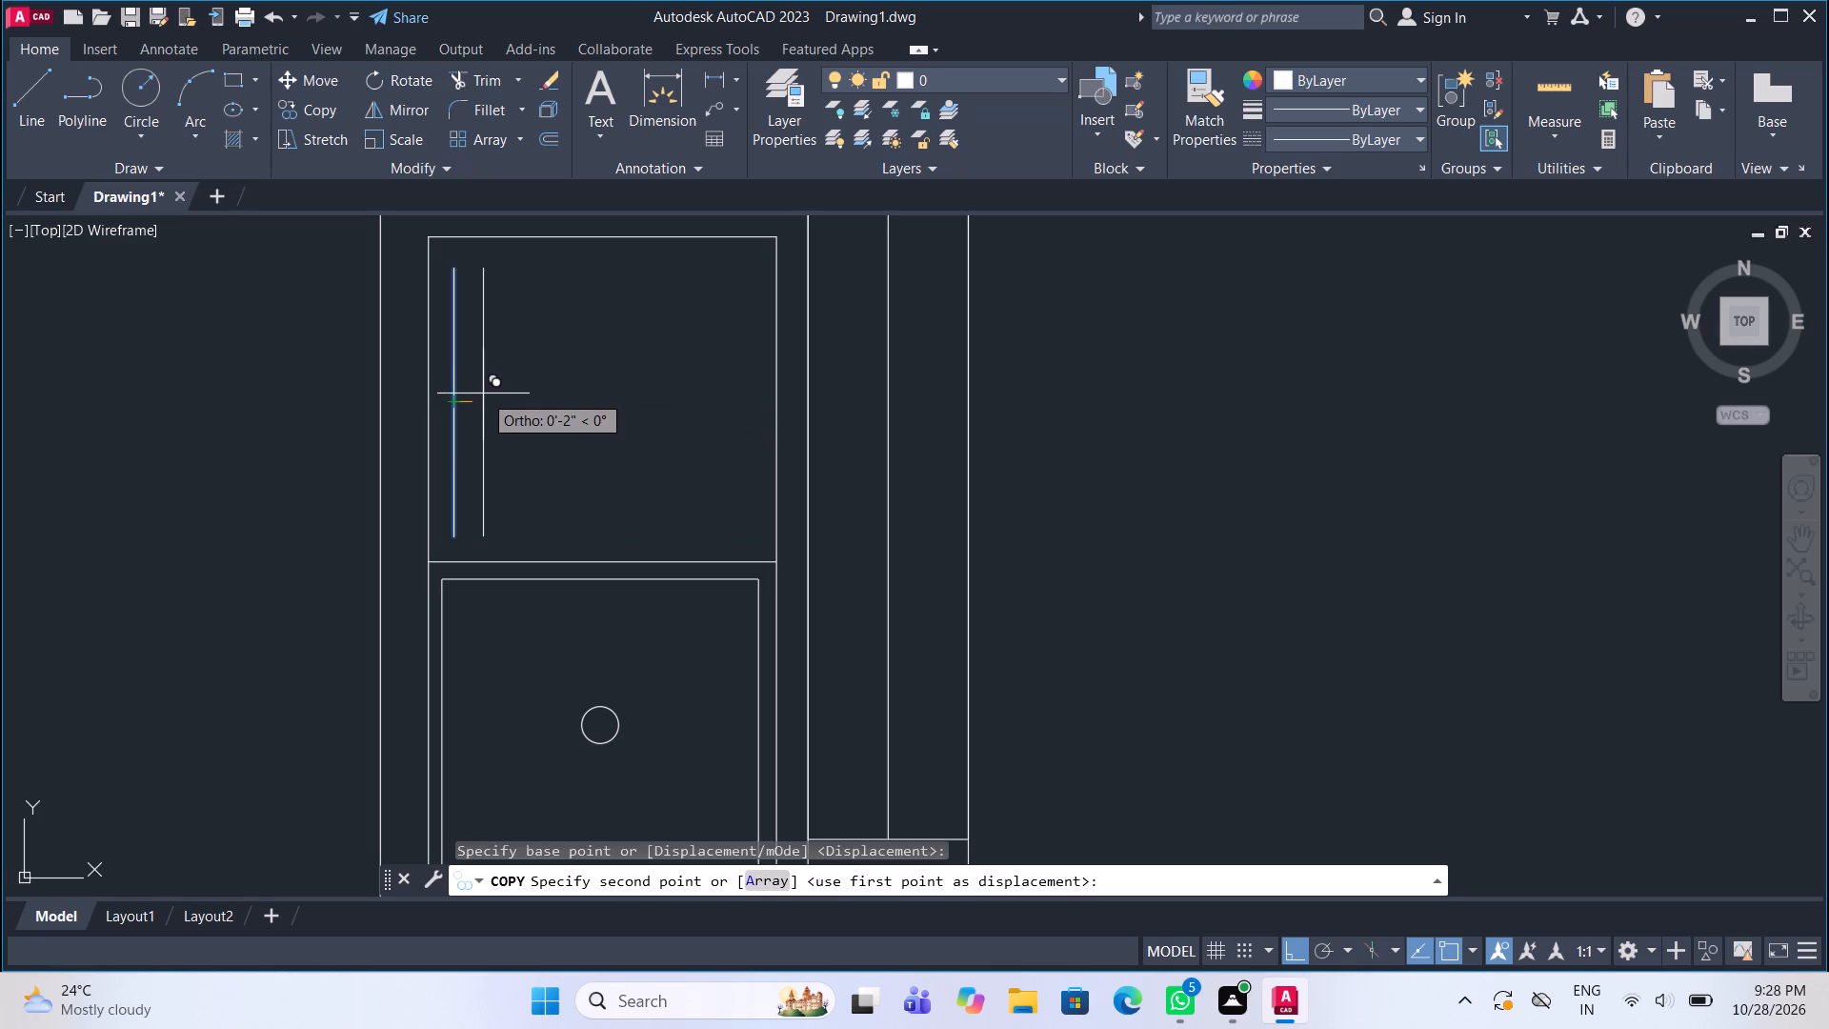
{"action": "left_click", "coordinate": [511, 393]}
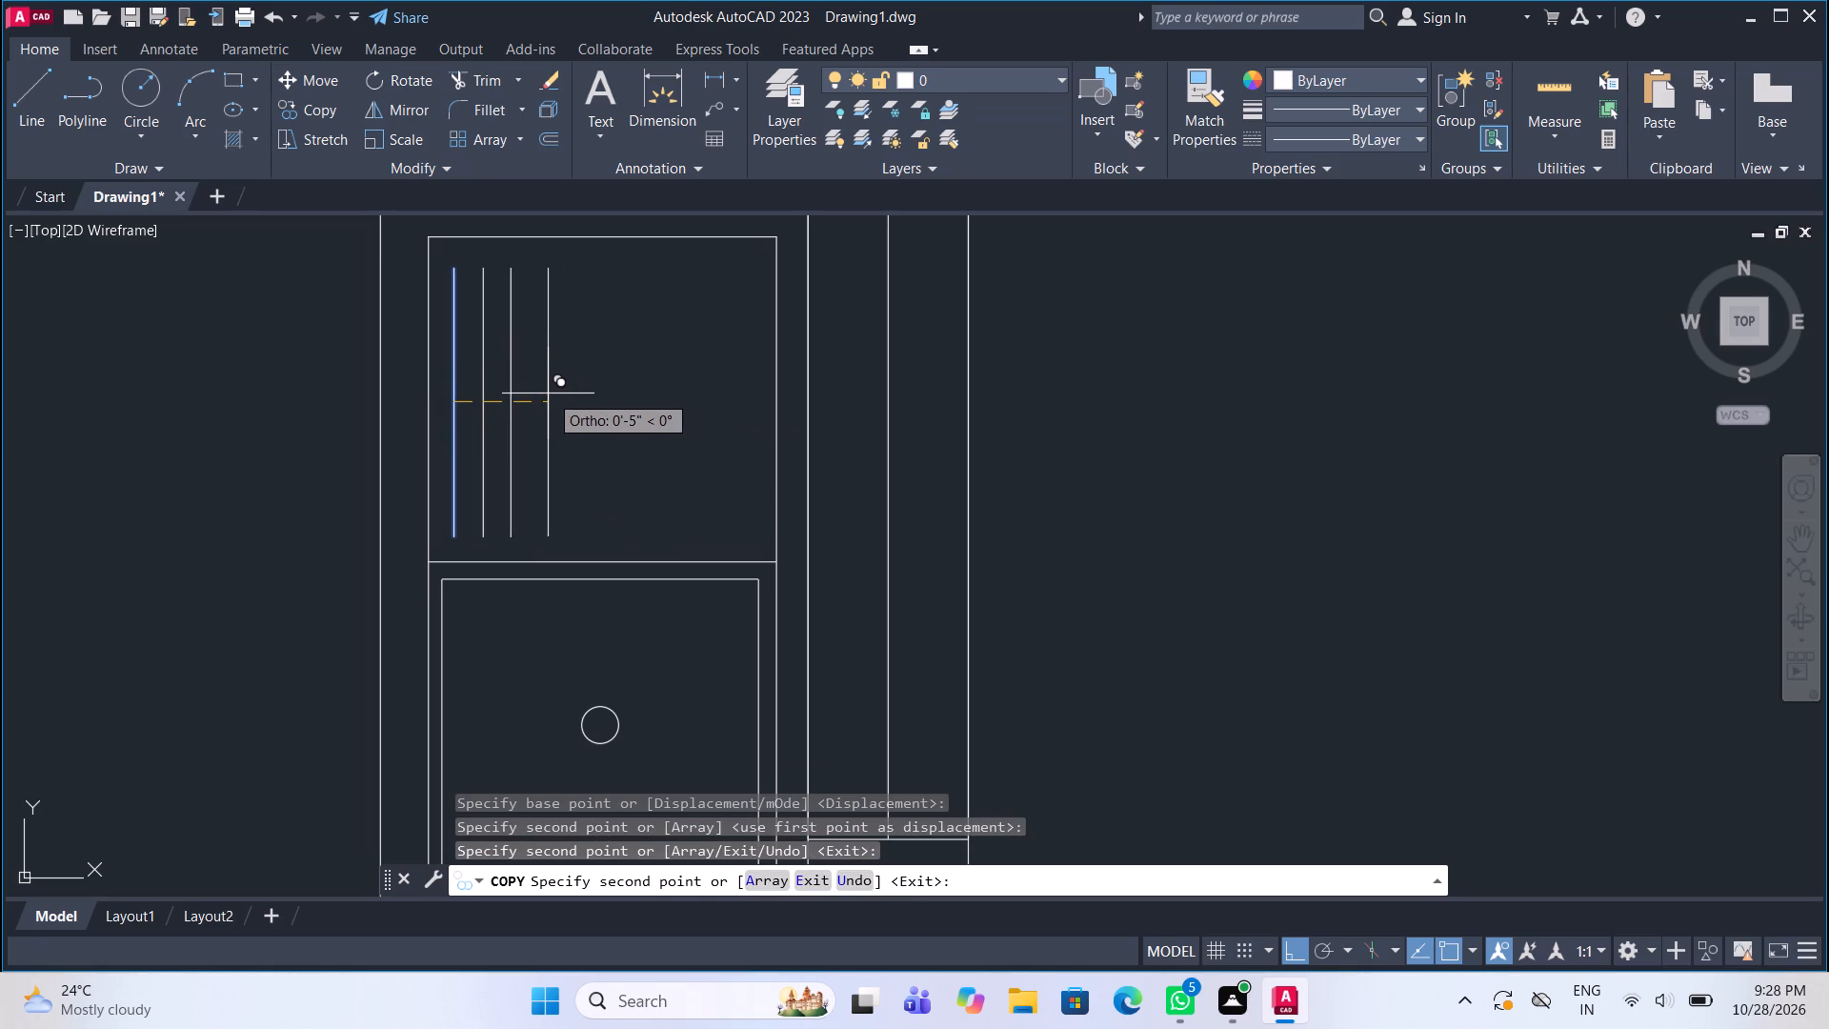
{"action": "left_click", "coordinate": [537, 392]}
{"action": "left_click", "coordinate": [563, 395]}
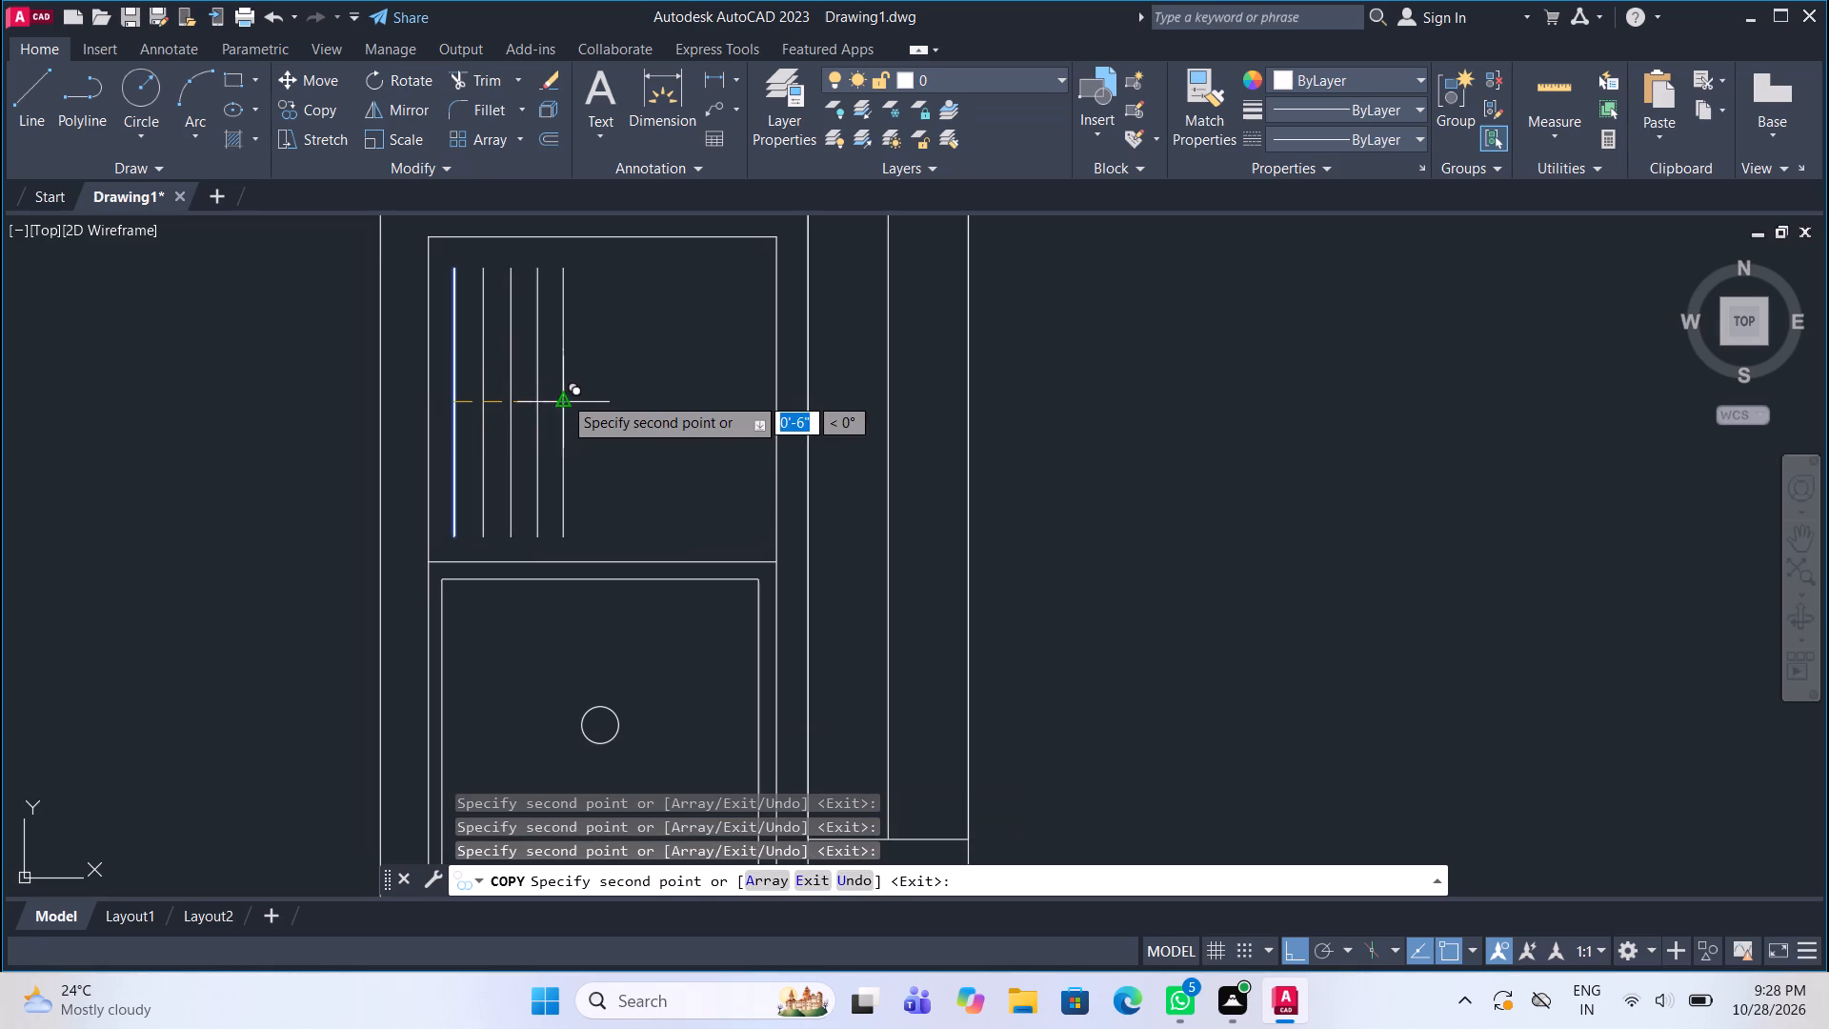
{"action": "left_click", "coordinate": [594, 401]}
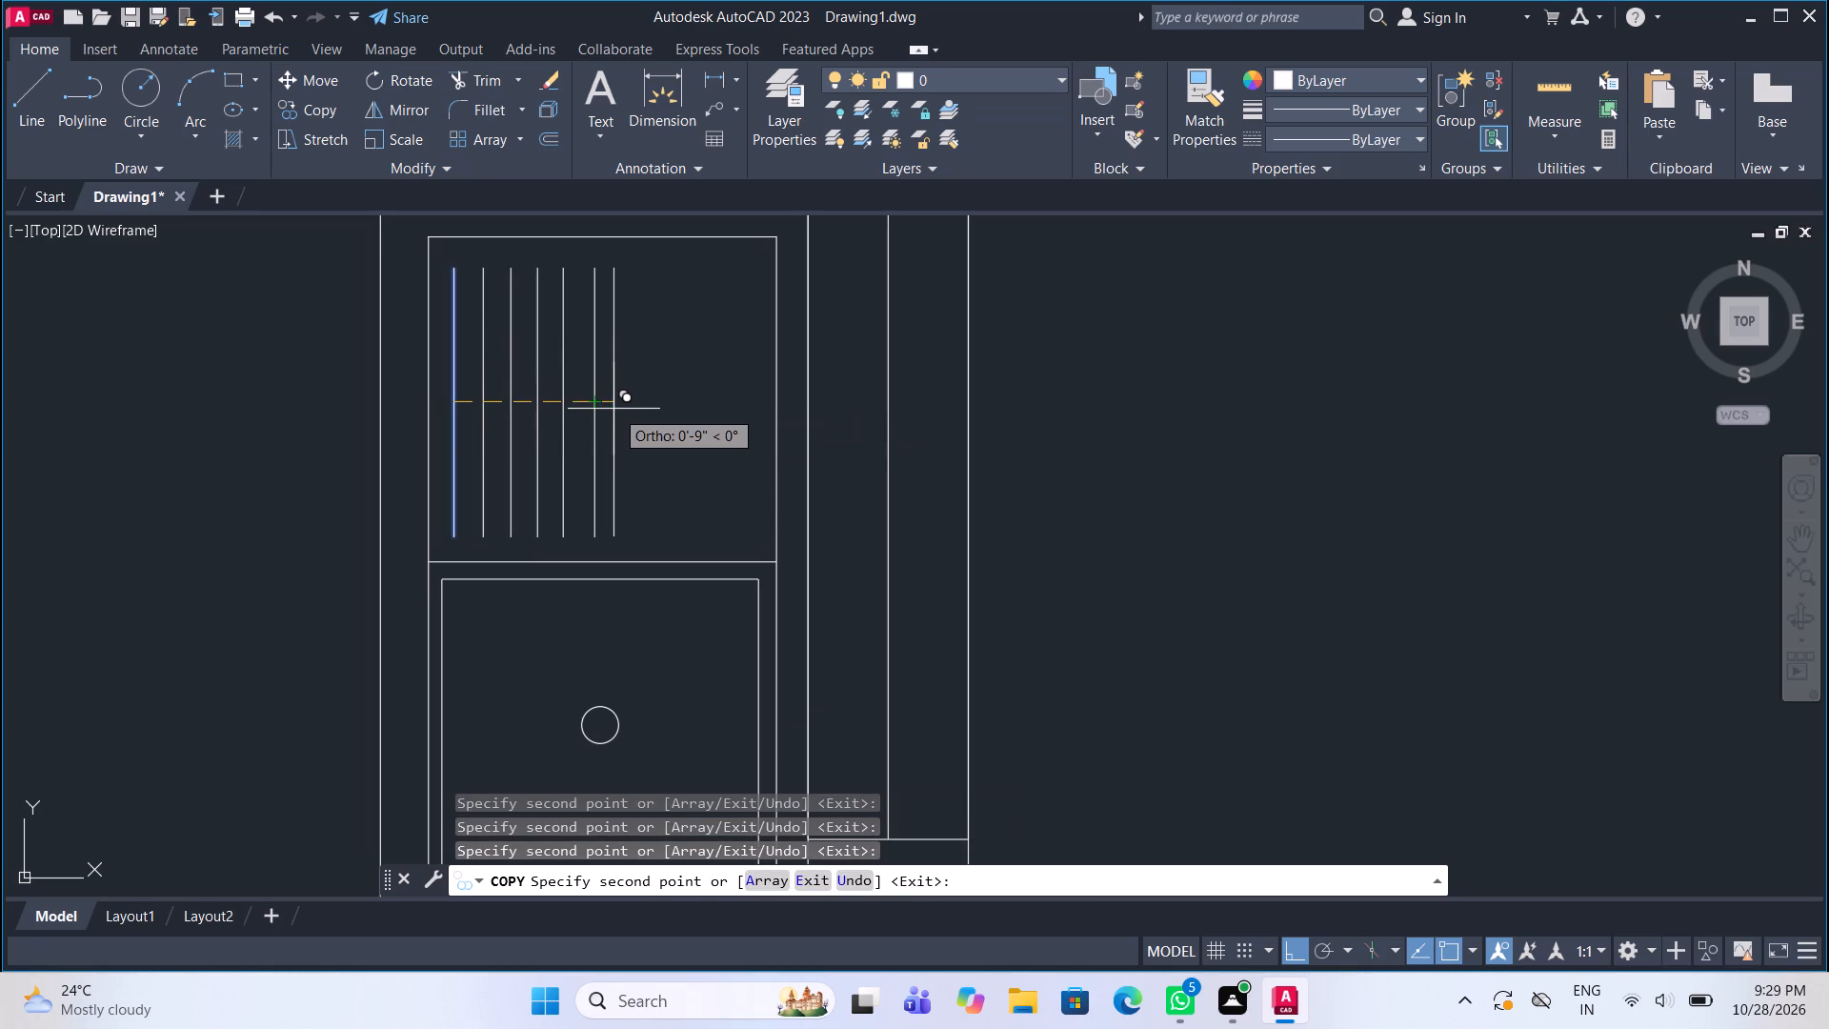
{"action": "left_click", "coordinate": [618, 409]}
{"action": "left_click", "coordinate": [645, 414]}
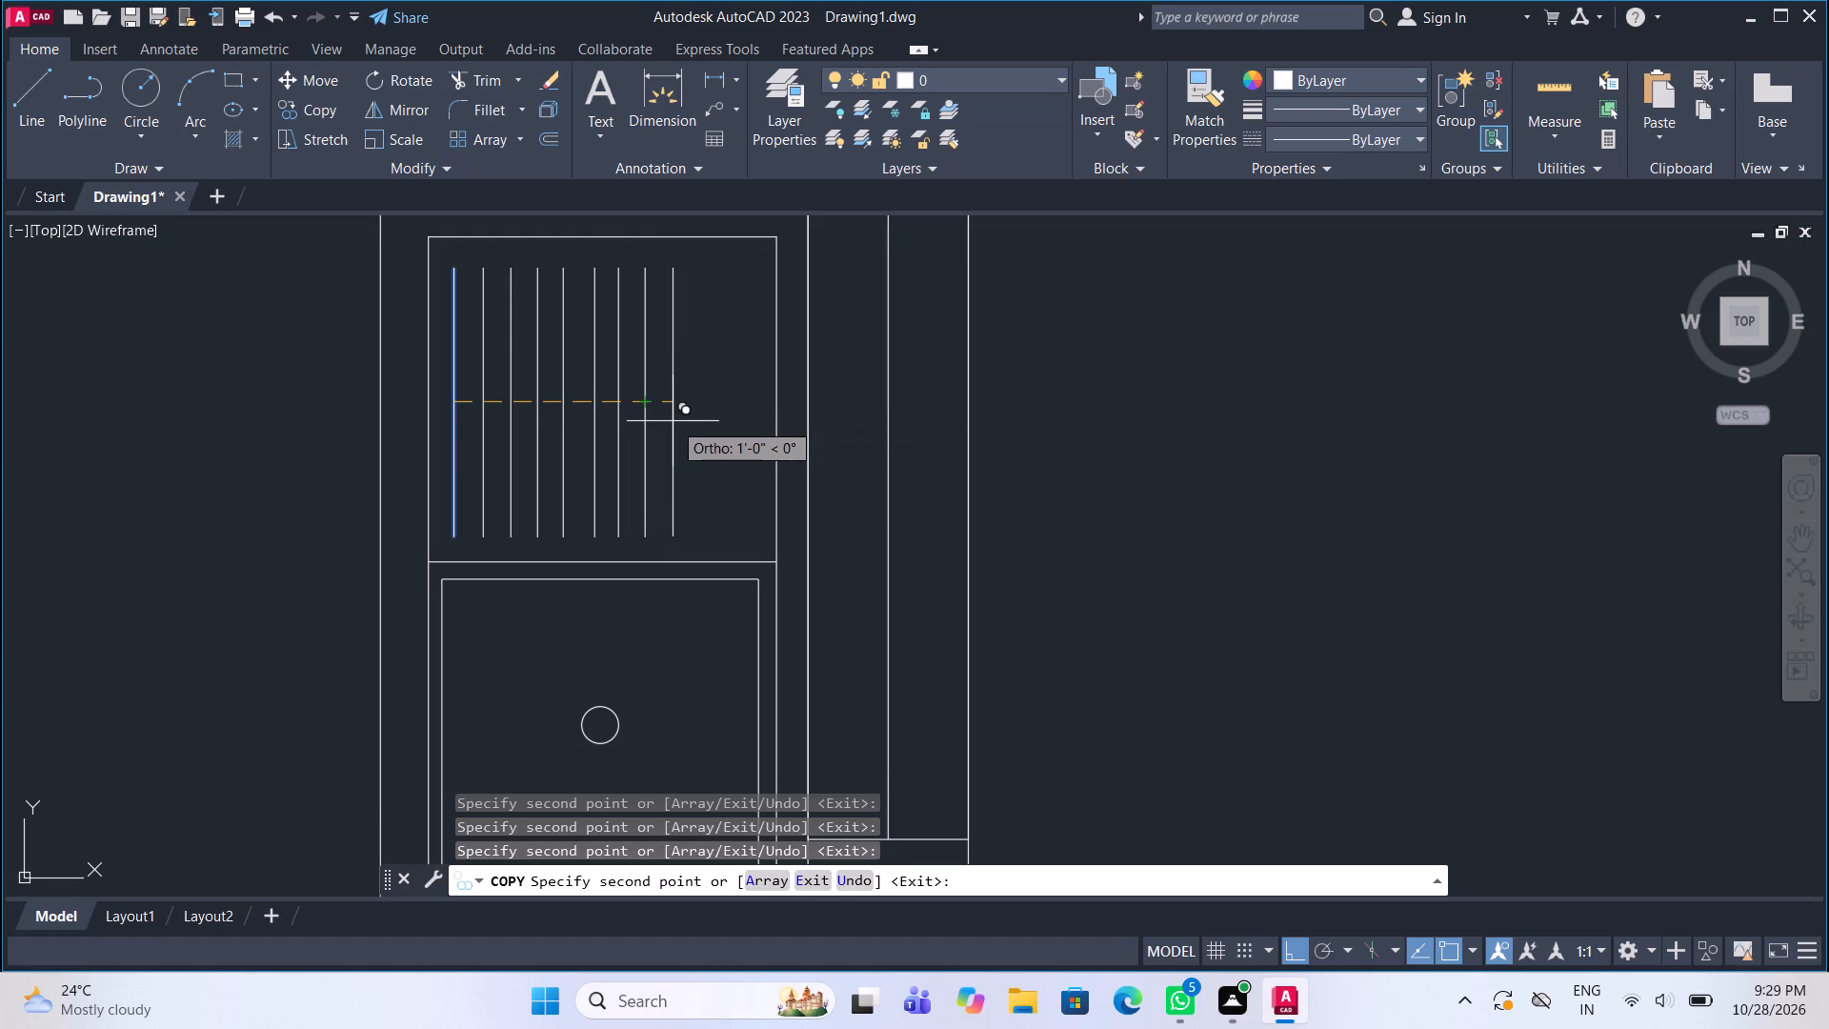
{"action": "left_click", "coordinate": [673, 421]}
{"action": "left_click", "coordinate": [700, 424]}
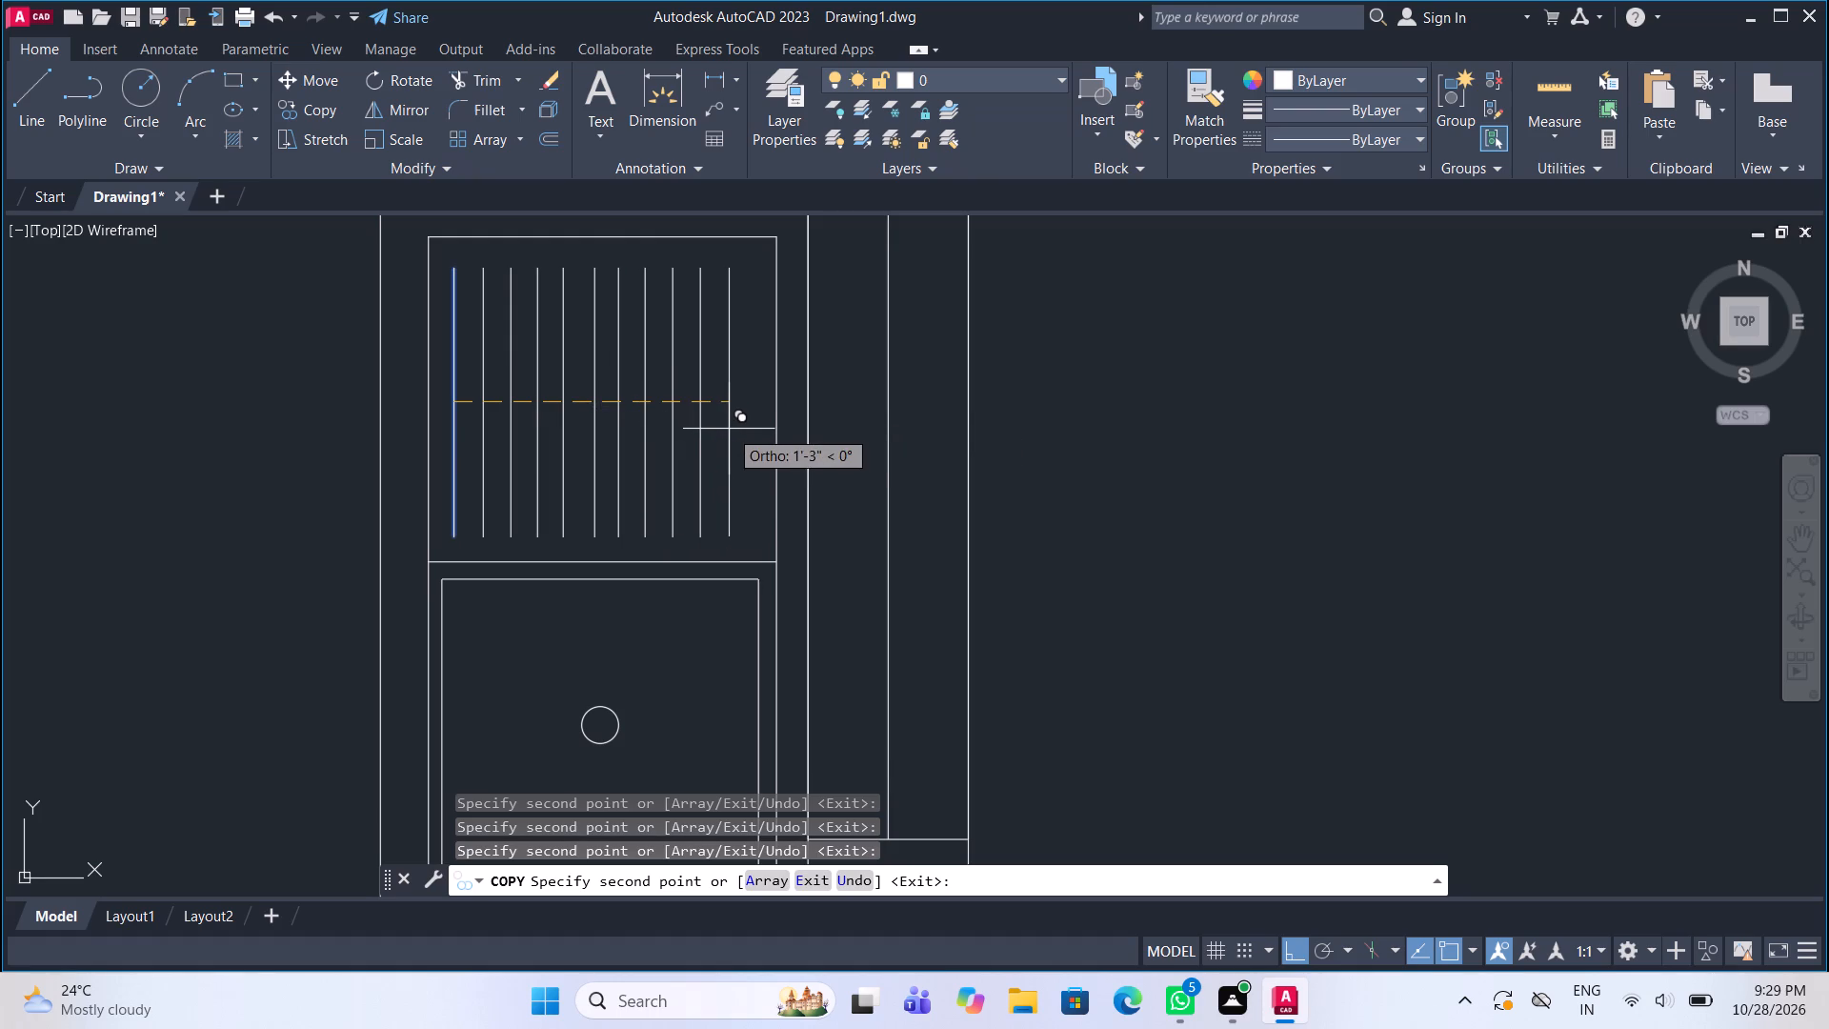
{"action": "left_click", "coordinate": [726, 429]}
{"action": "left_click", "coordinate": [753, 431]}
{"action": "key", "text": "Escape"}
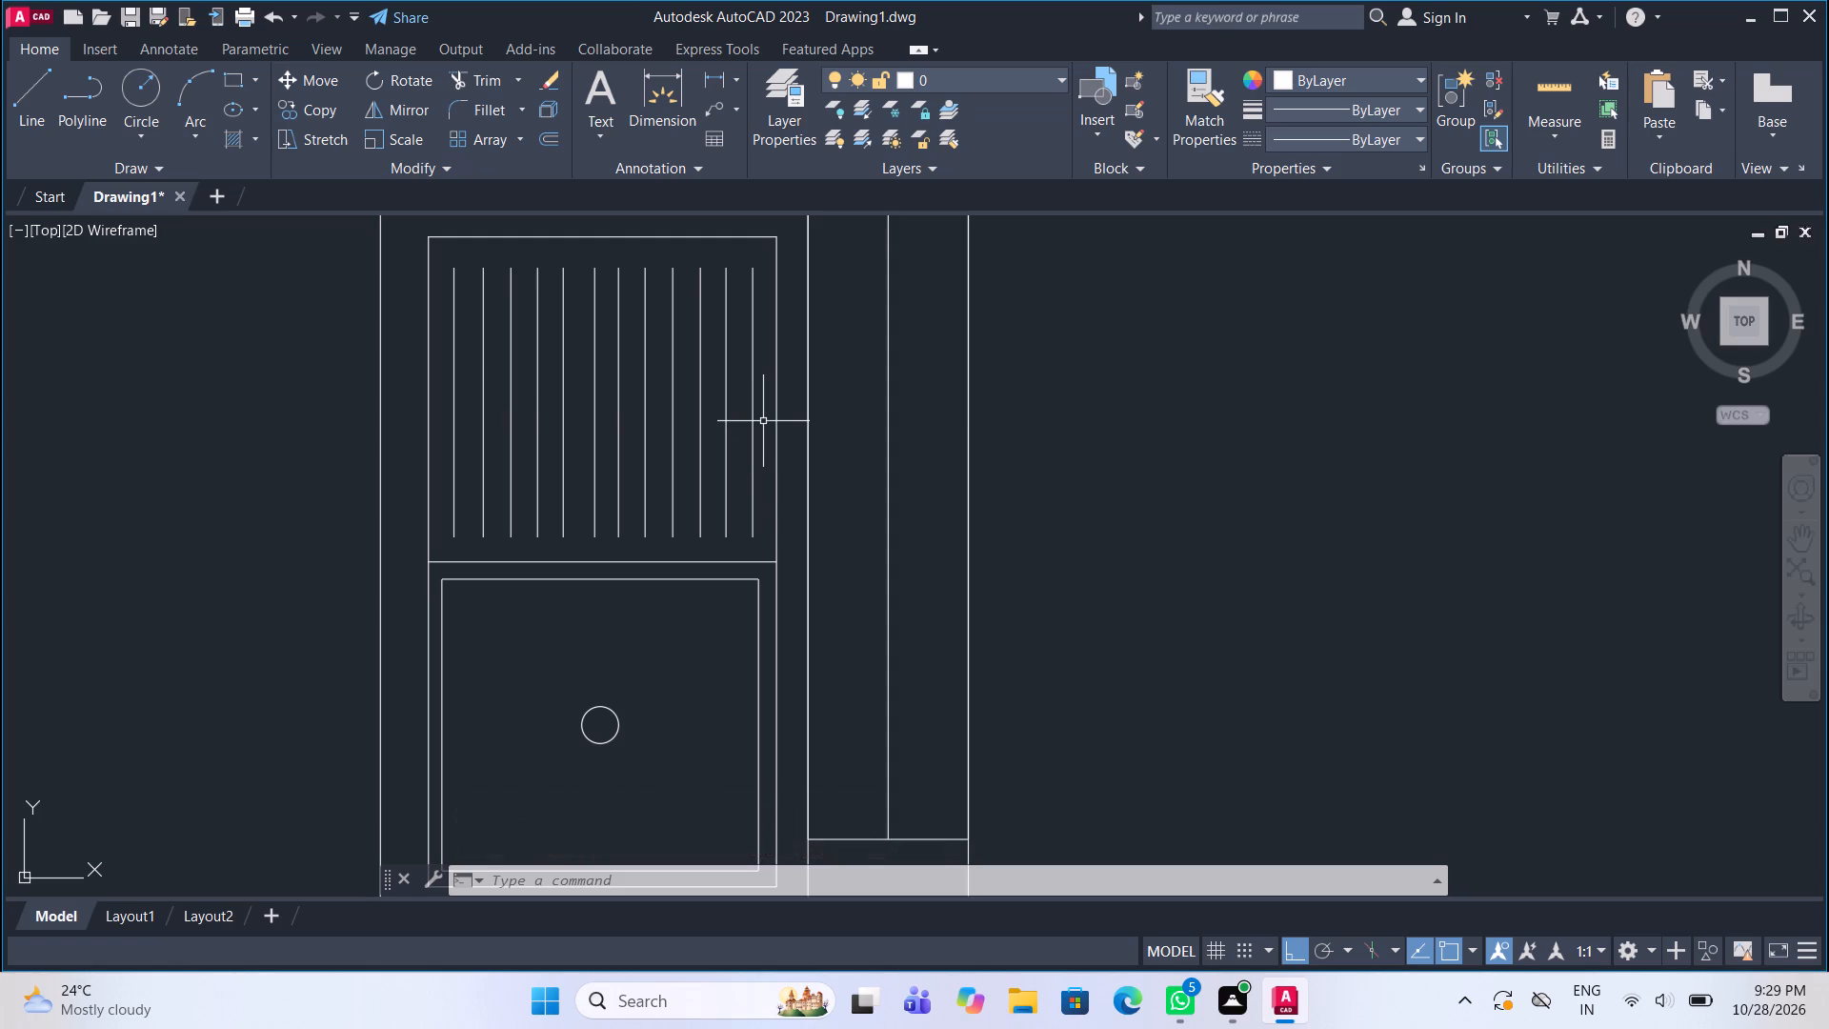
Draw two short vertical lines across the wall below the kitchen, one at the inner partition's right face and one at the counter edge.
{"action": "scroll", "coordinate": [658, 514], "scroll_direction": "down", "scroll_amount": 1}
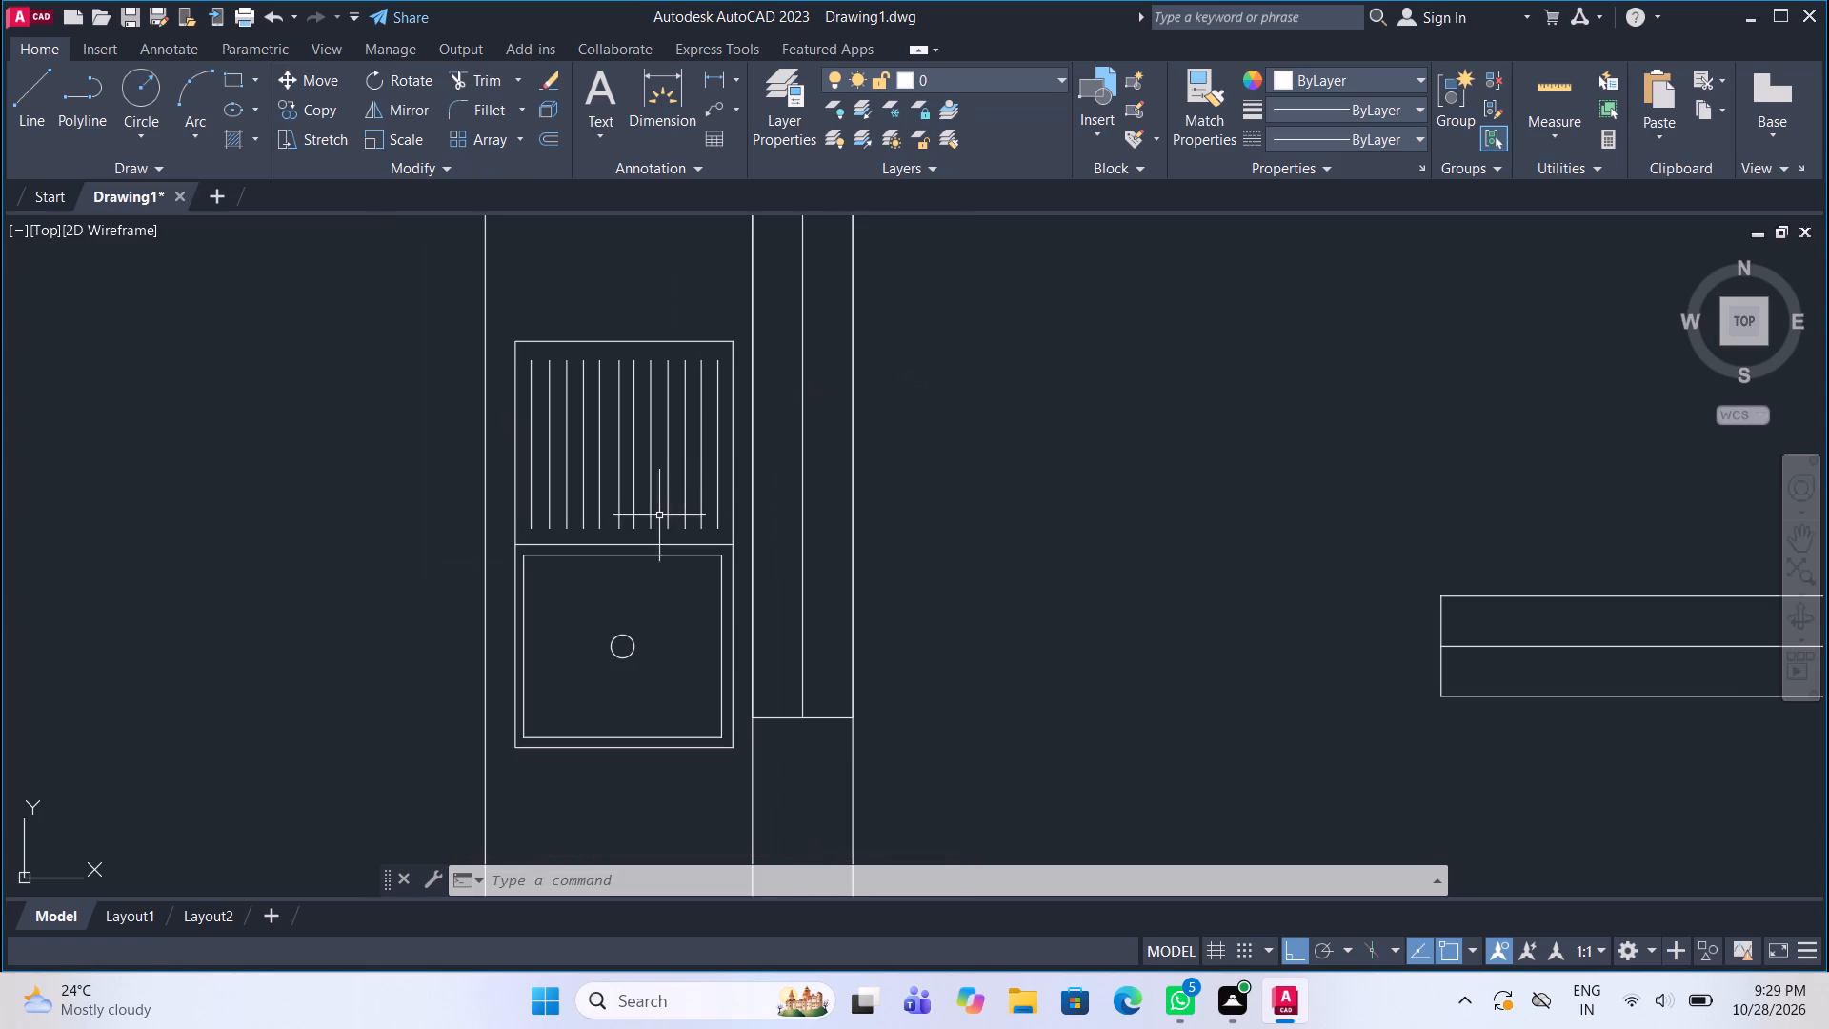
{"action": "middle_click_drag", "start_coordinate": [662, 548], "coordinate": [683, 494]}
{"action": "scroll", "coordinate": [685, 432], "scroll_direction": "down", "scroll_amount": 3}
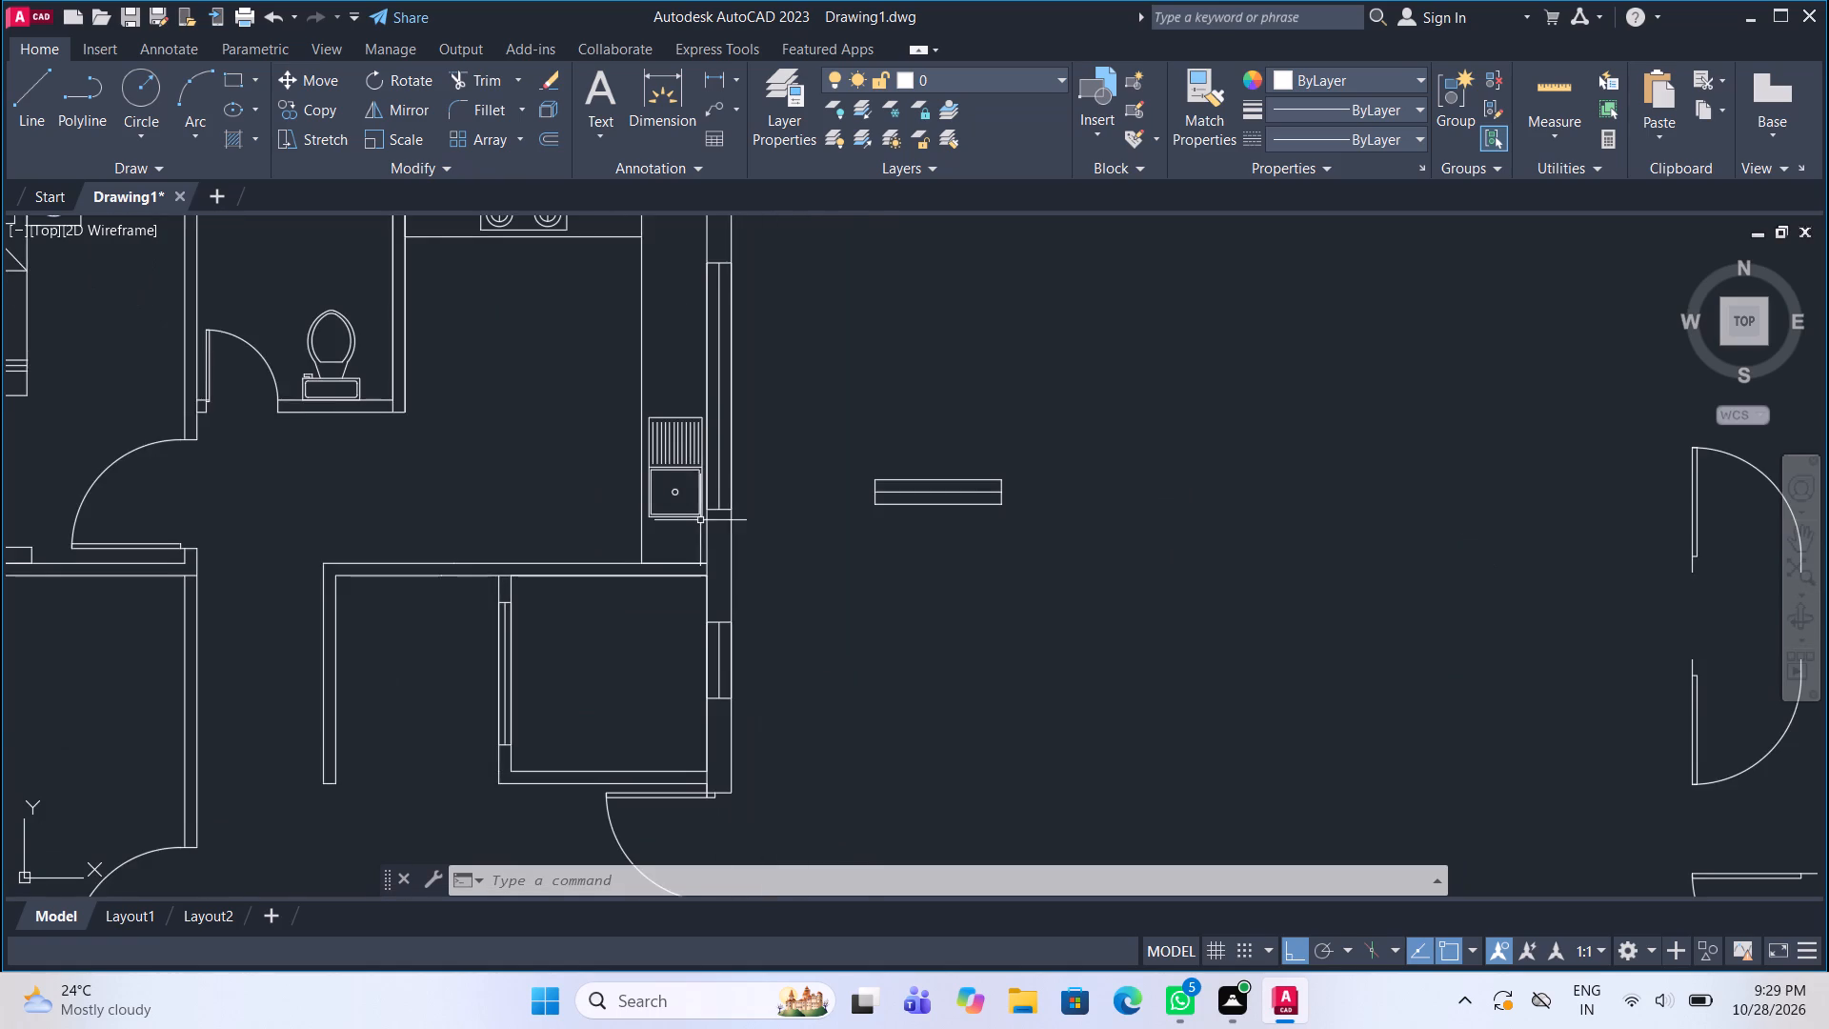
{"action": "middle_click_drag", "start_coordinate": [700, 520], "coordinate": [808, 461]}
{"action": "scroll", "coordinate": [720, 436], "scroll_direction": "down", "scroll_amount": 2}
{"action": "middle_click_drag", "start_coordinate": [702, 470], "coordinate": [711, 444]}
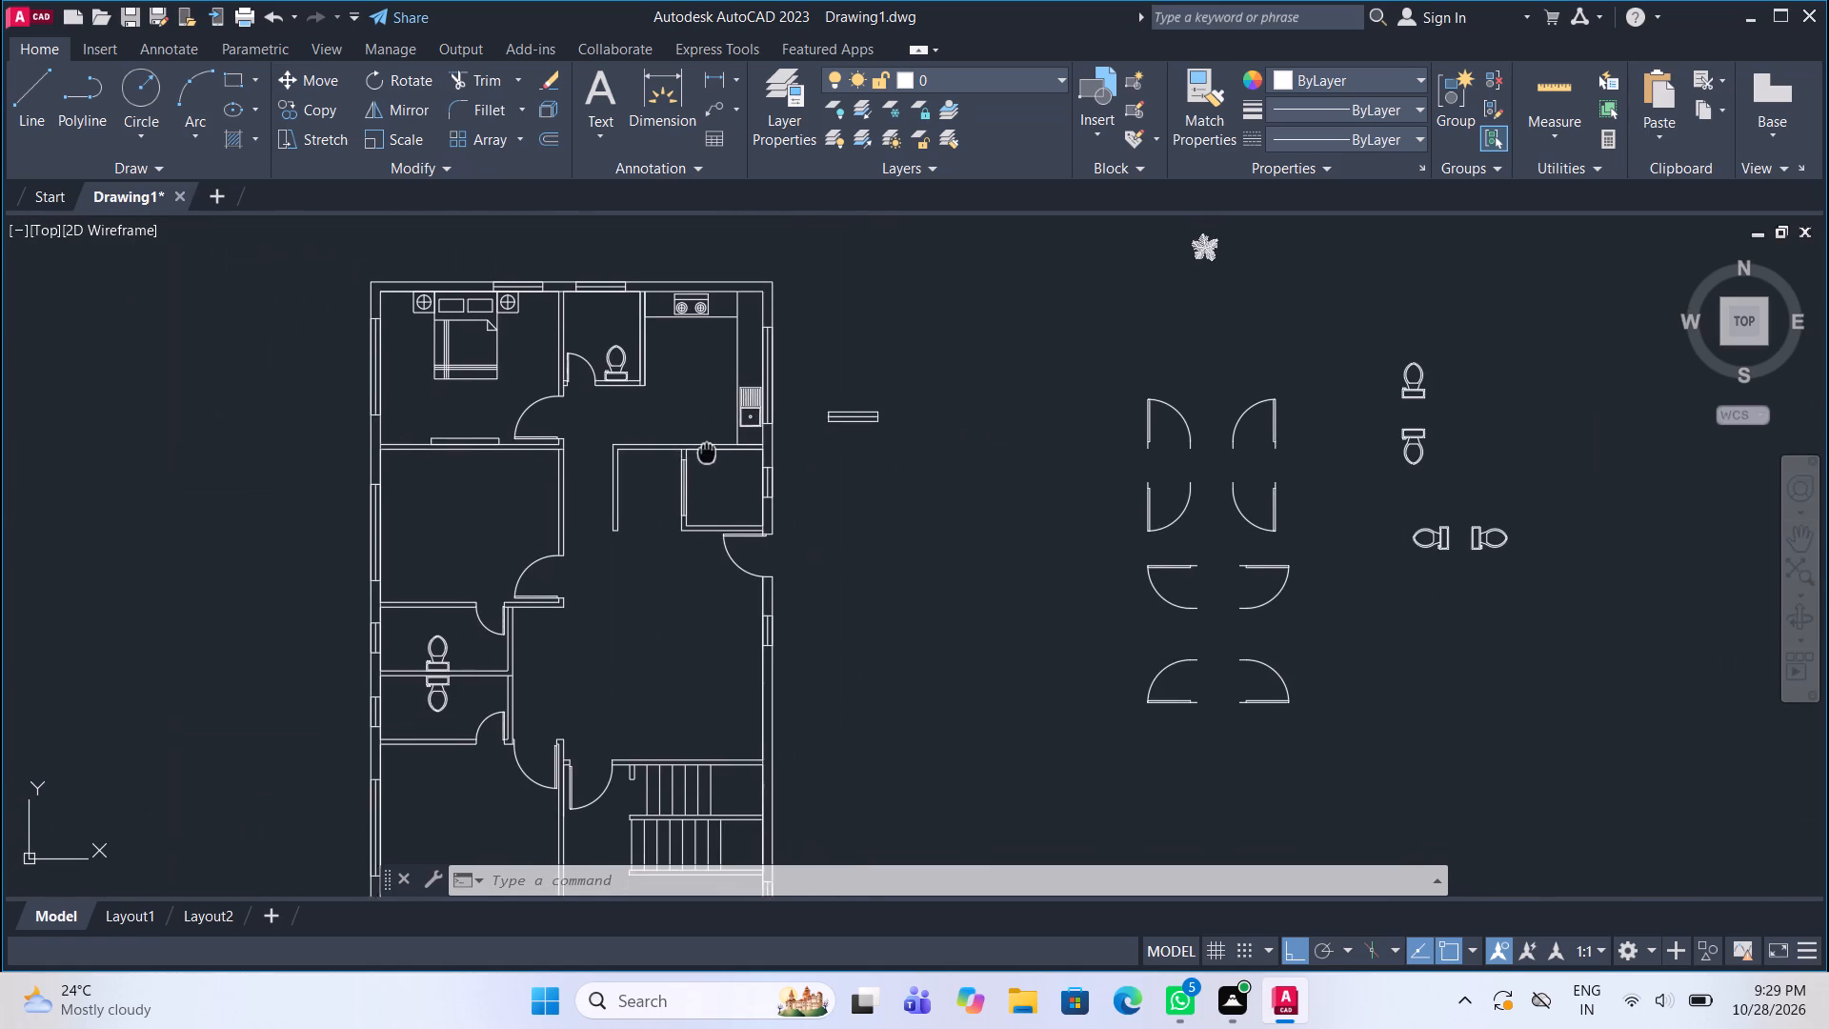
{"action": "middle_click_drag", "start_coordinate": [711, 444], "coordinate": [716, 415]}
{"action": "scroll", "coordinate": [716, 408], "scroll_direction": "up", "scroll_amount": 4}
{"action": "middle_click_drag", "start_coordinate": [715, 399], "coordinate": [706, 399]}
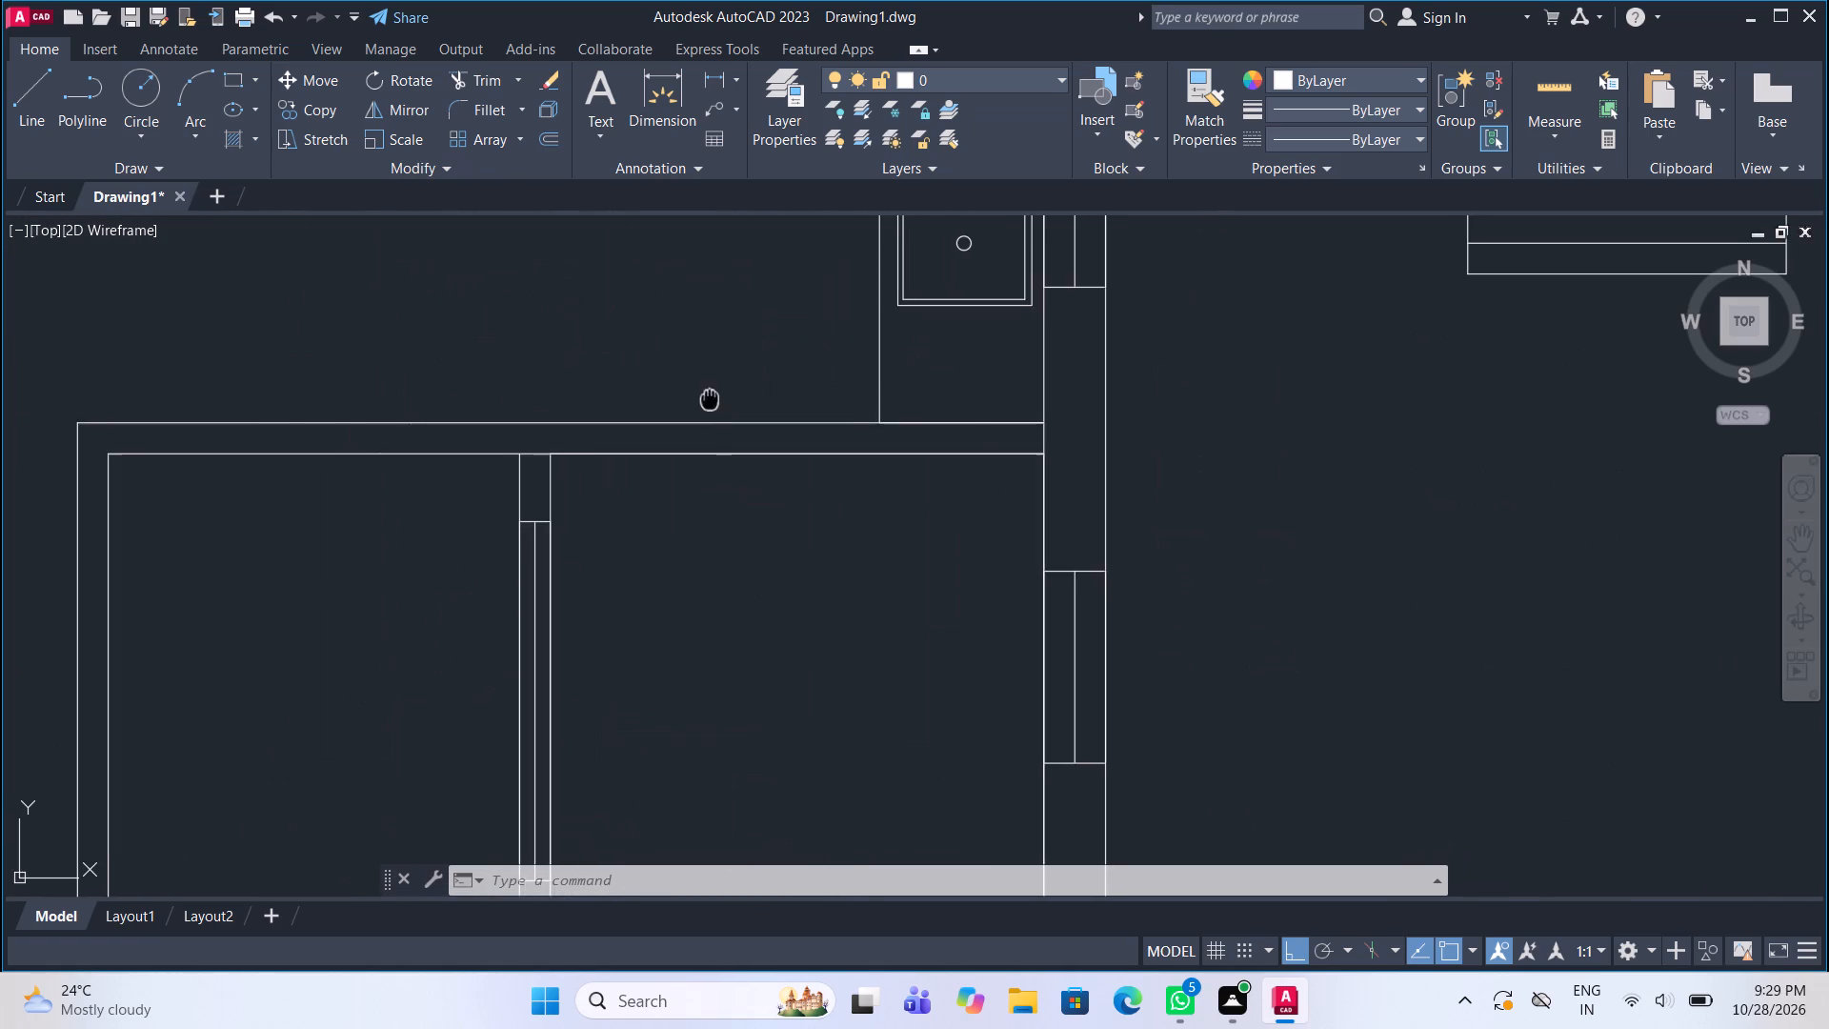
{"action": "middle_click_drag", "start_coordinate": [706, 399], "coordinate": [658, 469]}
{"action": "left_click", "coordinate": [23, 78]}
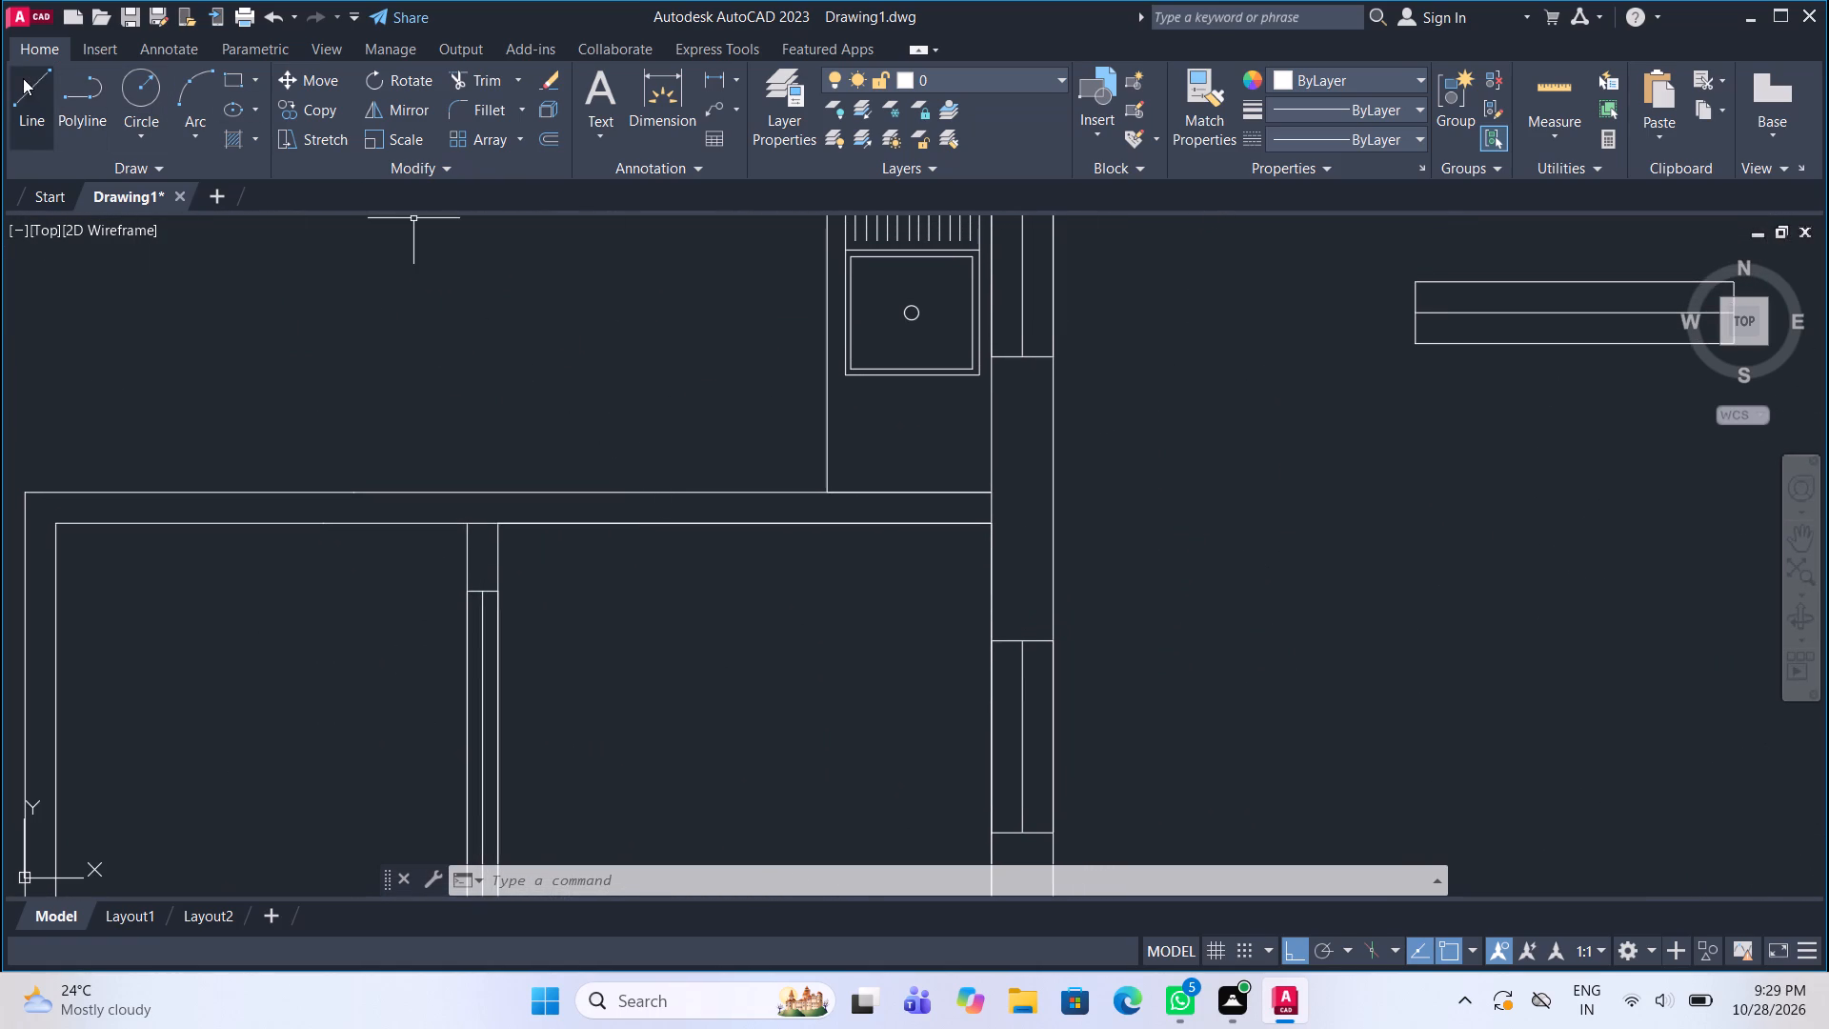
{"action": "left_click", "coordinate": [499, 530]}
{"action": "left_click", "coordinate": [504, 497]}
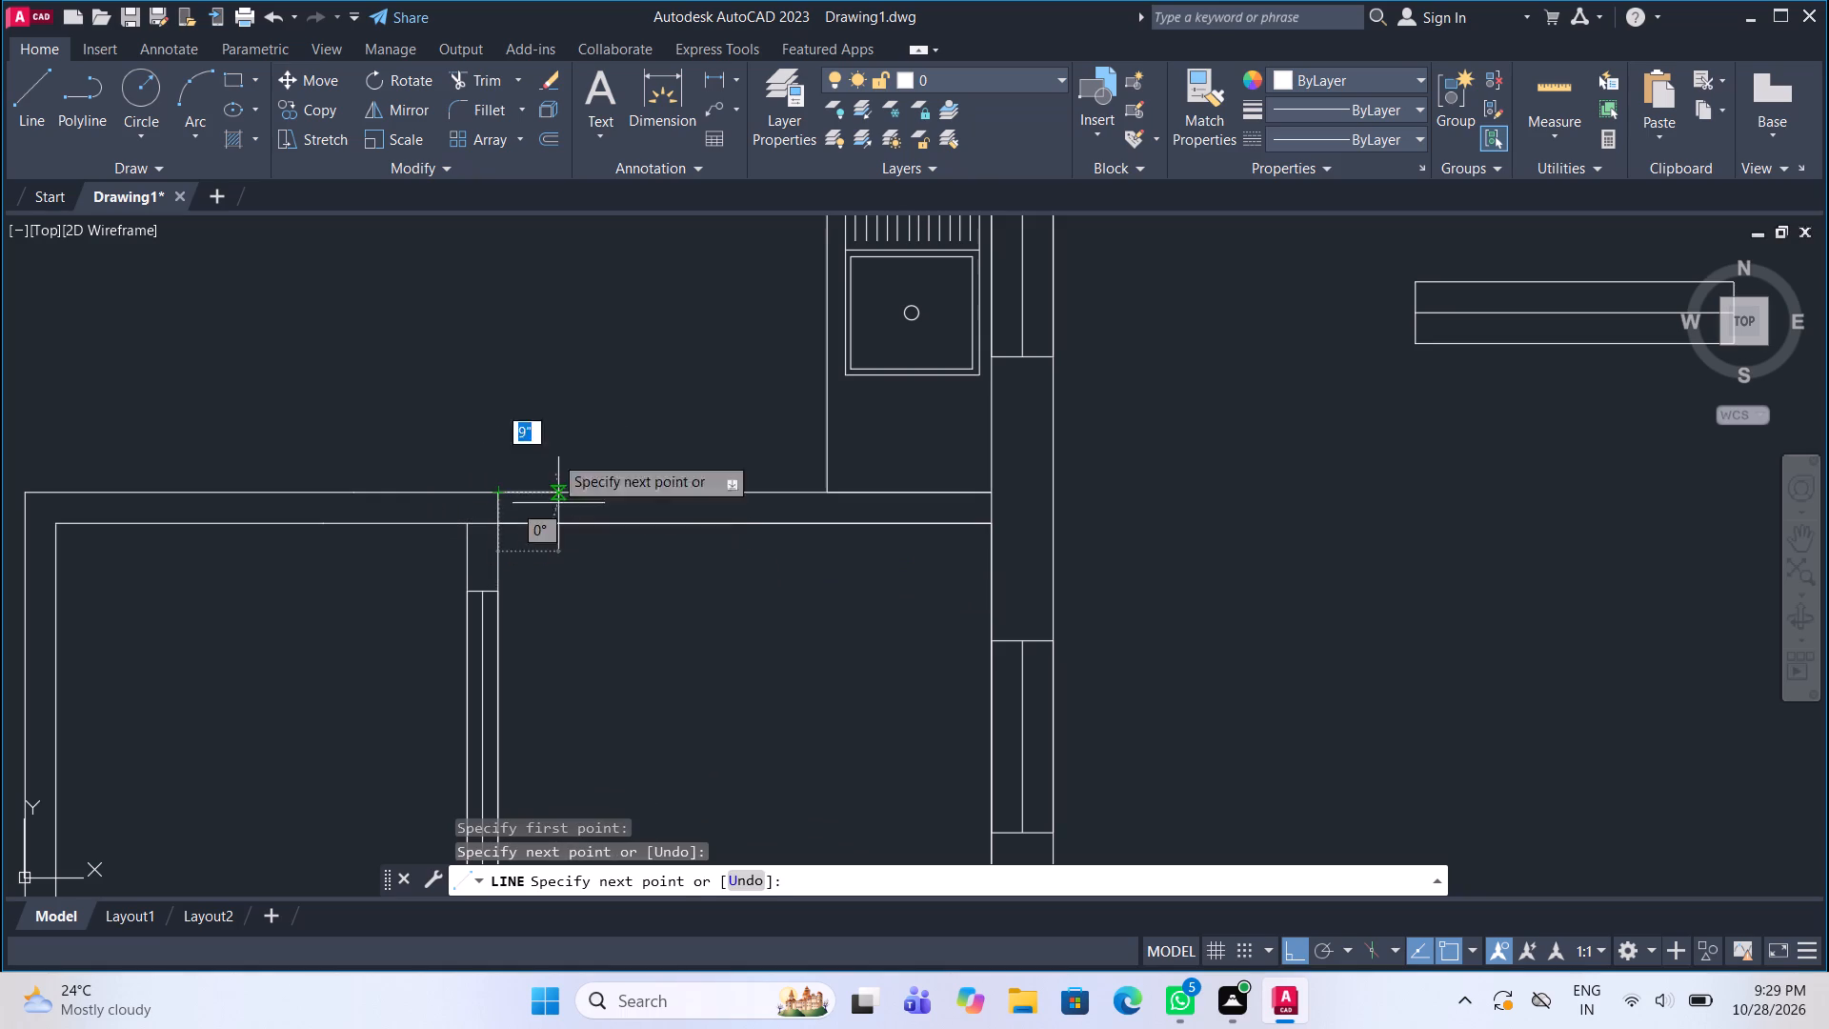
{"action": "left_click", "coordinate": [33, 90]}
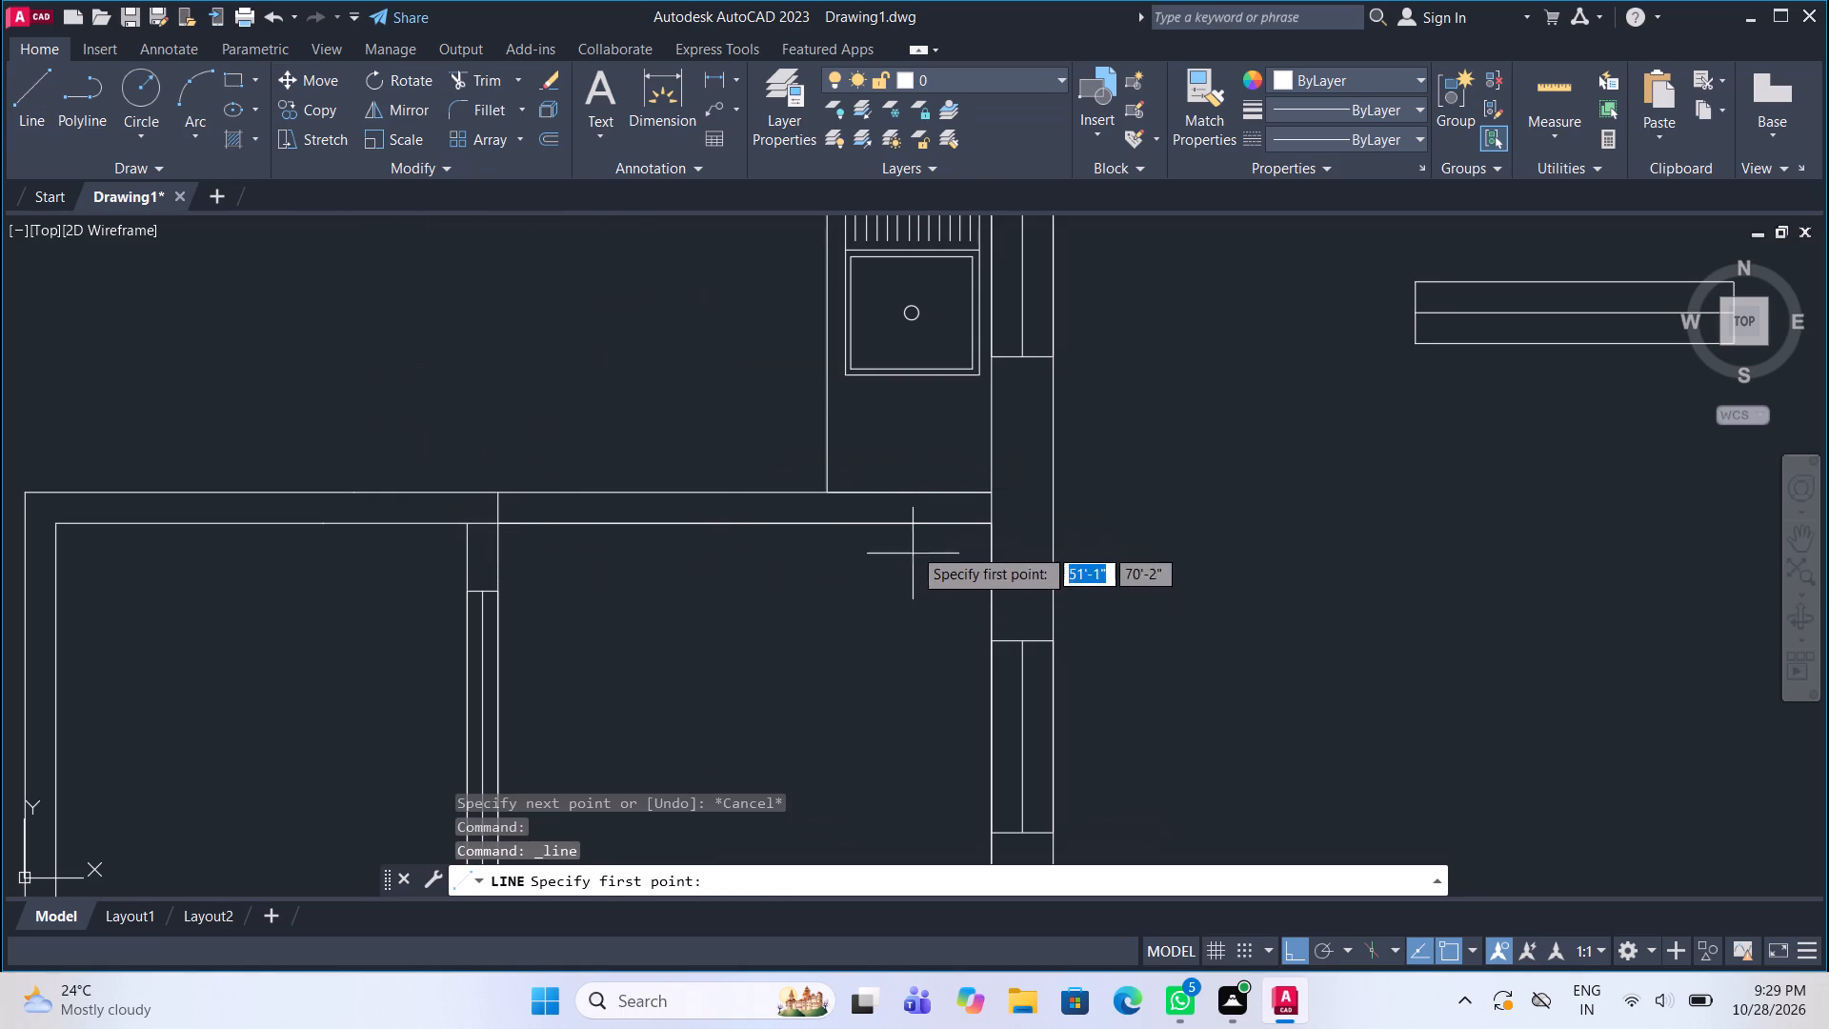
{"action": "left_click", "coordinate": [827, 494]}
{"action": "left_click", "coordinate": [828, 530]}
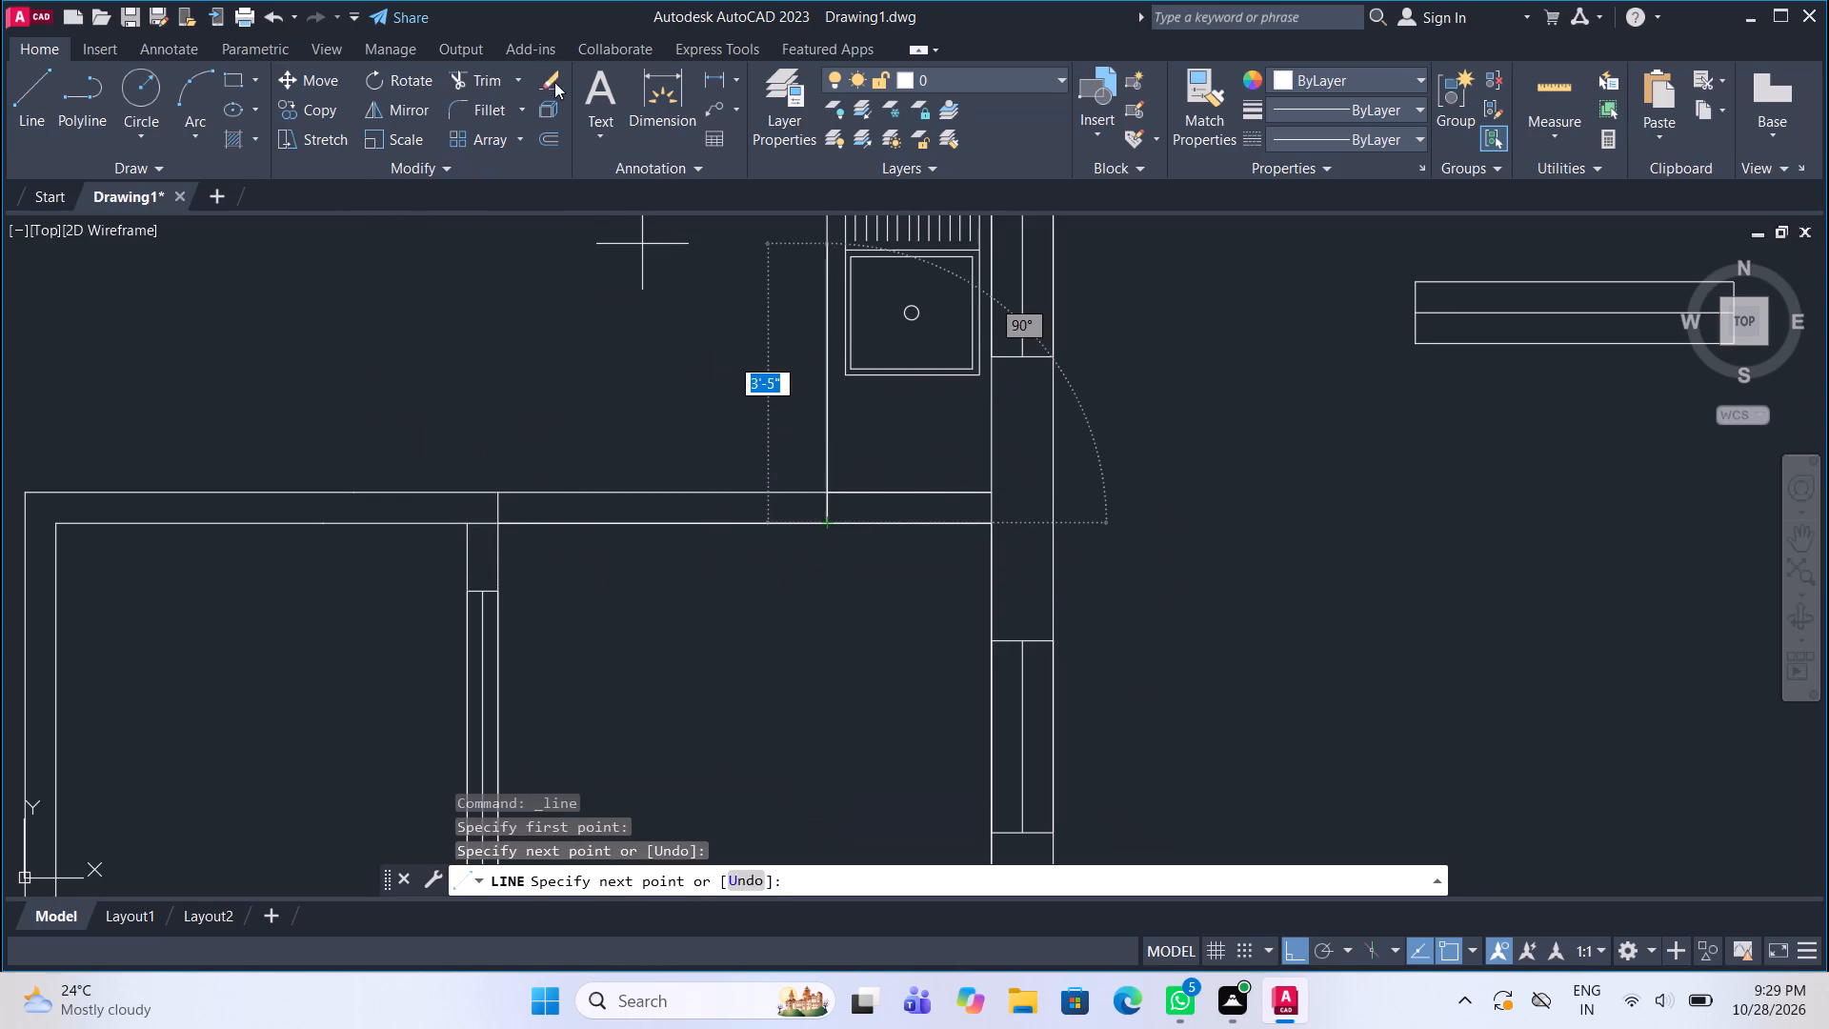
Trim the wall lines between the two short vertical lines to open the kitchen passage, and clean up the partition corner.
{"action": "left_click", "coordinate": [477, 72]}
{"action": "left_click_drag", "start_coordinate": [590, 369], "coordinate": [606, 647]}
{"action": "scroll", "coordinate": [630, 625], "scroll_direction": "down", "scroll_amount": 3}
{"action": "middle_click_drag", "start_coordinate": [630, 624], "coordinate": [637, 584]}
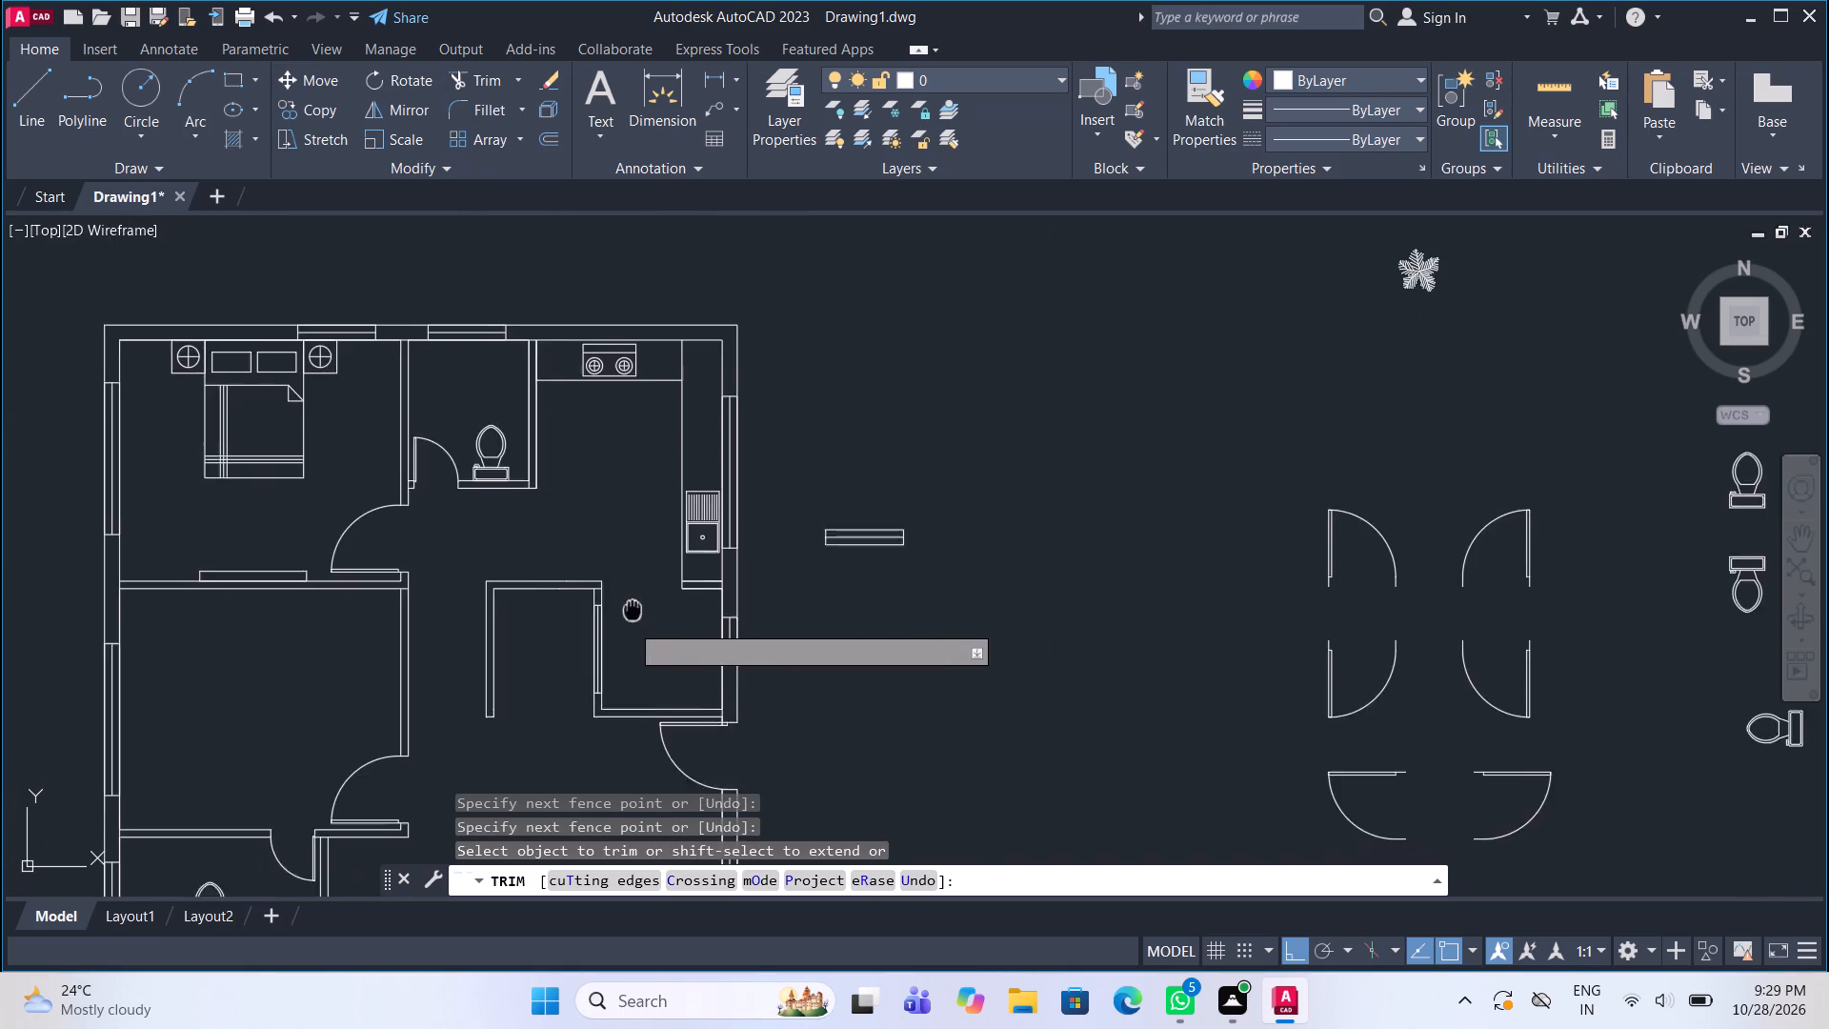
{"action": "middle_click_drag", "start_coordinate": [637, 584], "coordinate": [651, 506]}
{"action": "scroll", "coordinate": [613, 486], "scroll_direction": "up", "scroll_amount": 3}
{"action": "left_click", "coordinate": [606, 463]}
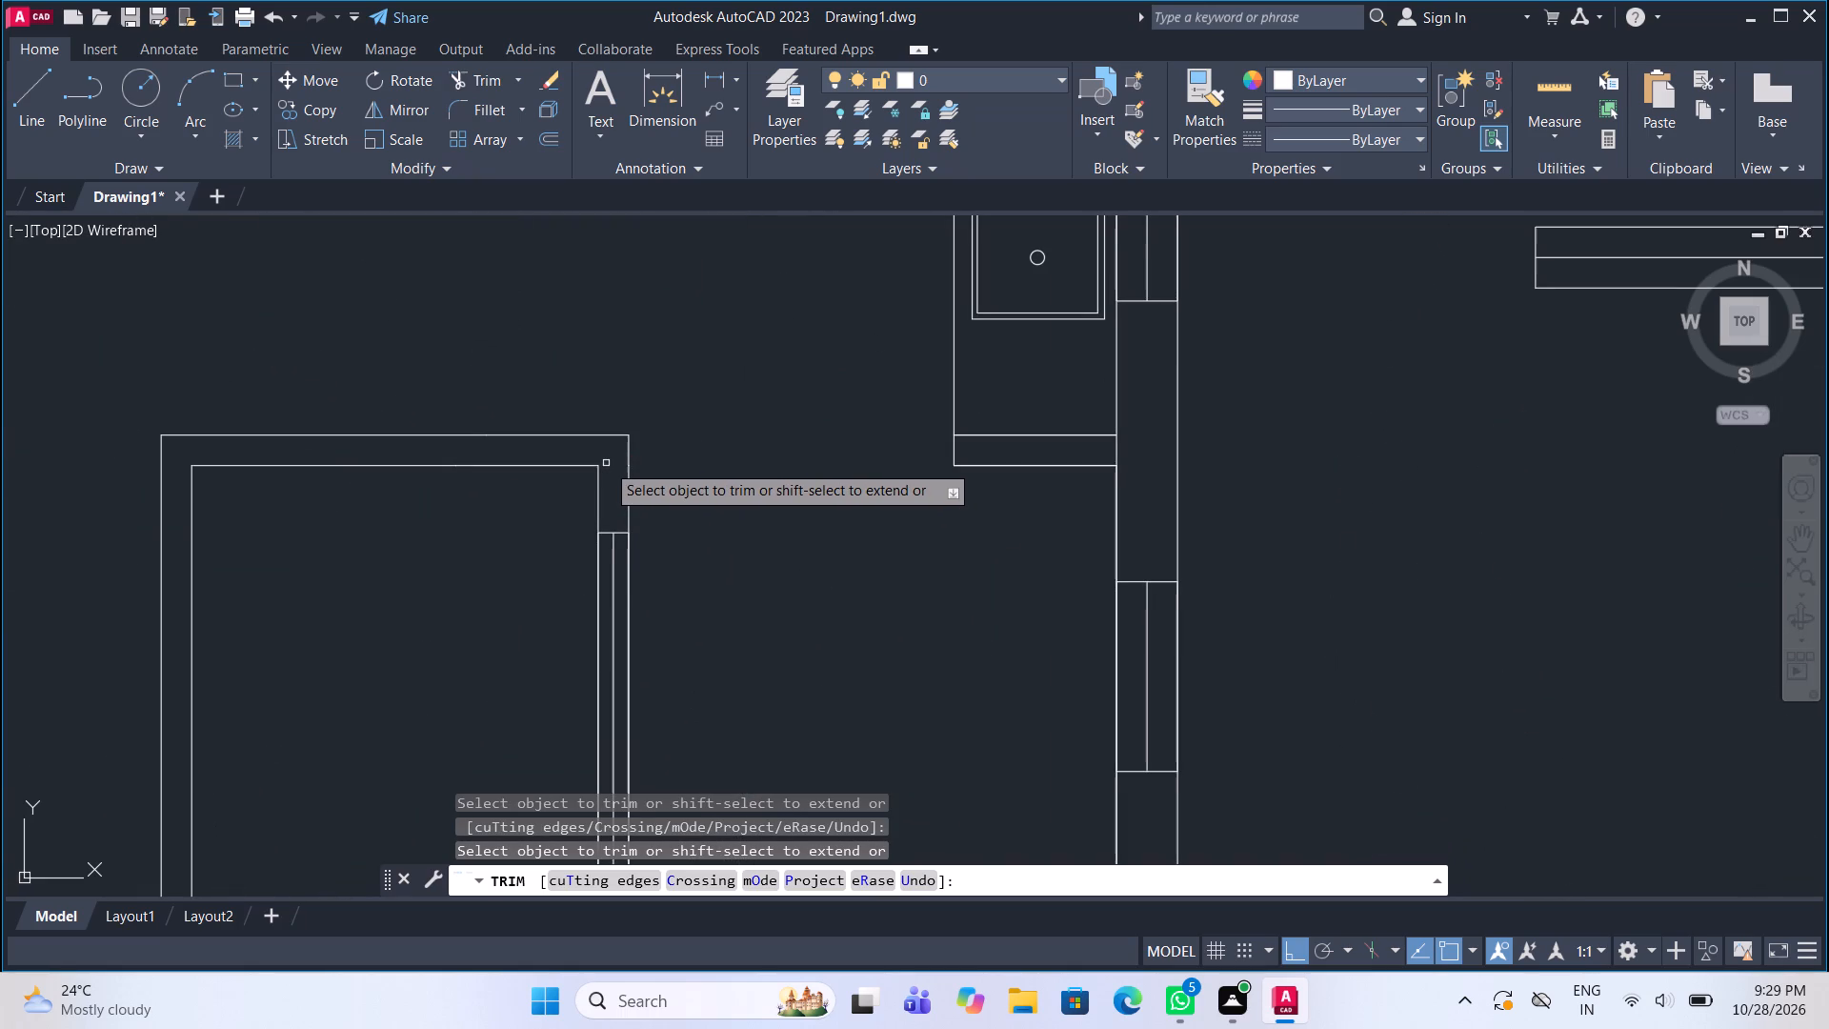
{"action": "scroll", "coordinate": [606, 463], "scroll_direction": "down", "scroll_amount": 3}
{"action": "middle_click_drag", "start_coordinate": [604, 519], "coordinate": [668, 471]}
{"action": "key", "text": "Escape"}
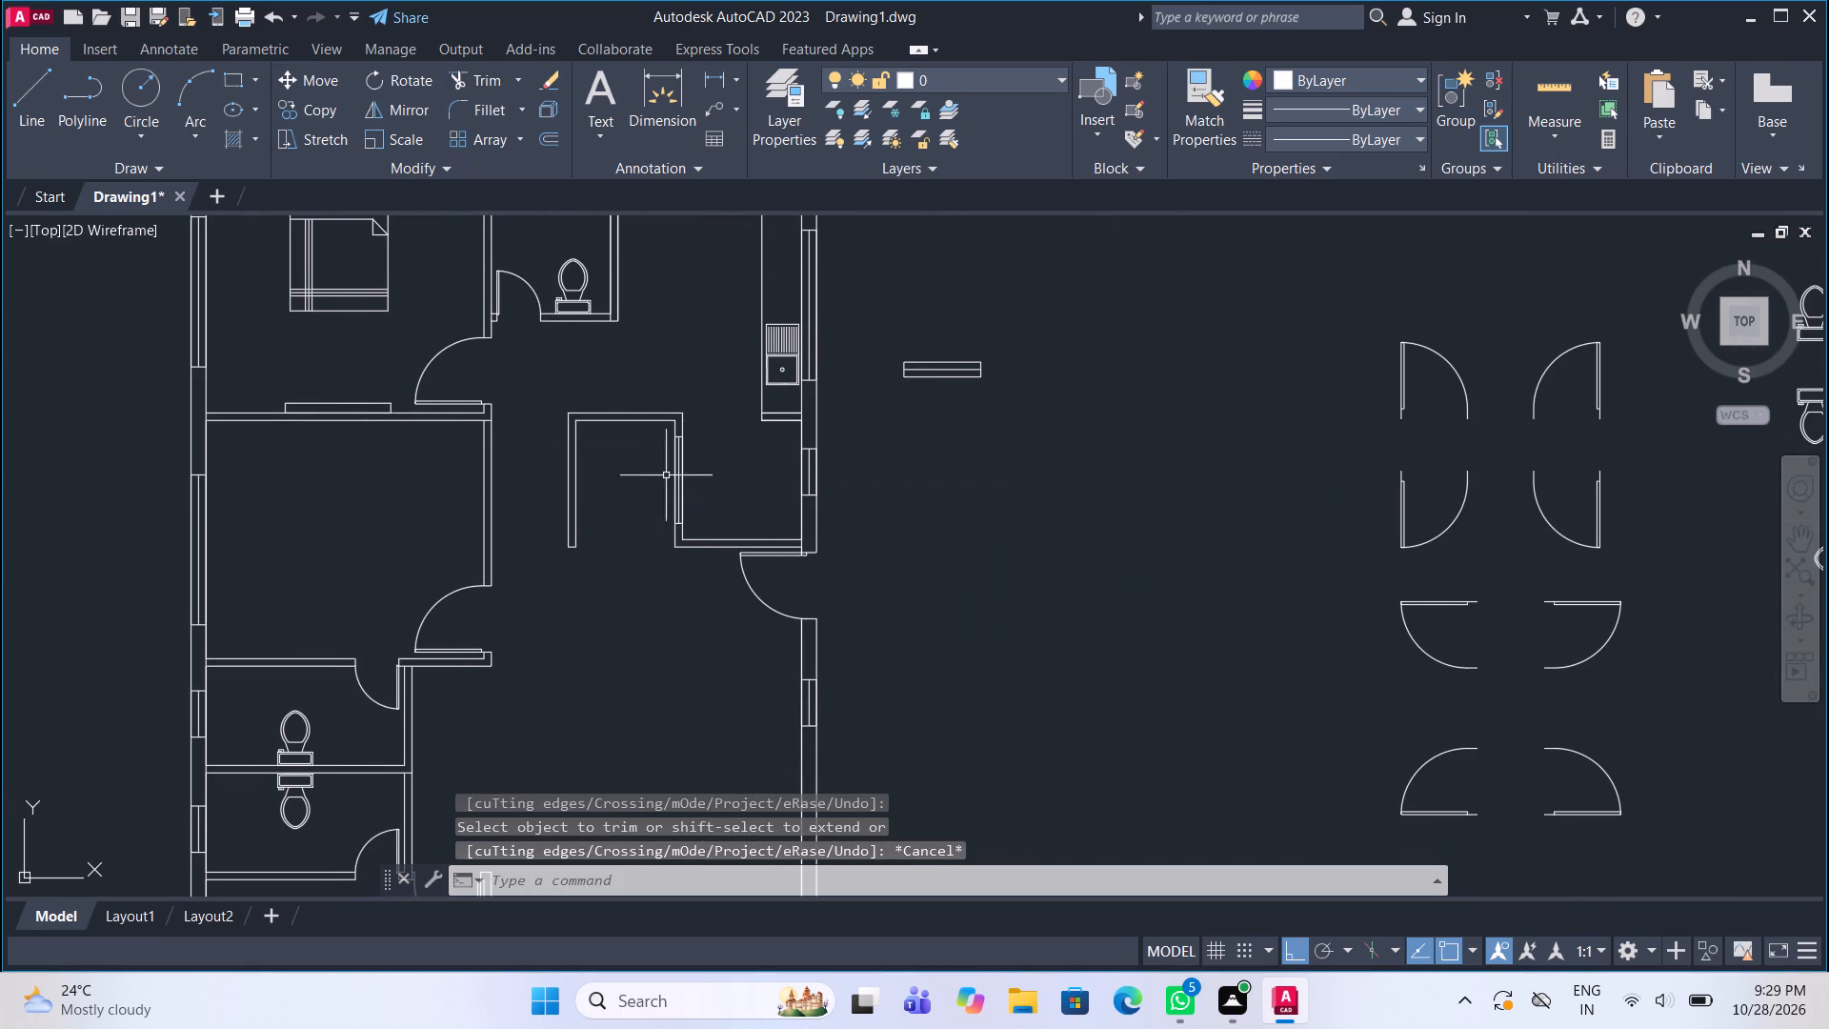
Draw a horizontal dining table rectangle in the hall, below the entrance door and beside the right-hand window.
{"action": "scroll", "coordinate": [588, 440], "scroll_direction": "down", "scroll_amount": 3}
{"action": "scroll", "coordinate": [621, 506], "scroll_direction": "up", "scroll_amount": 3}
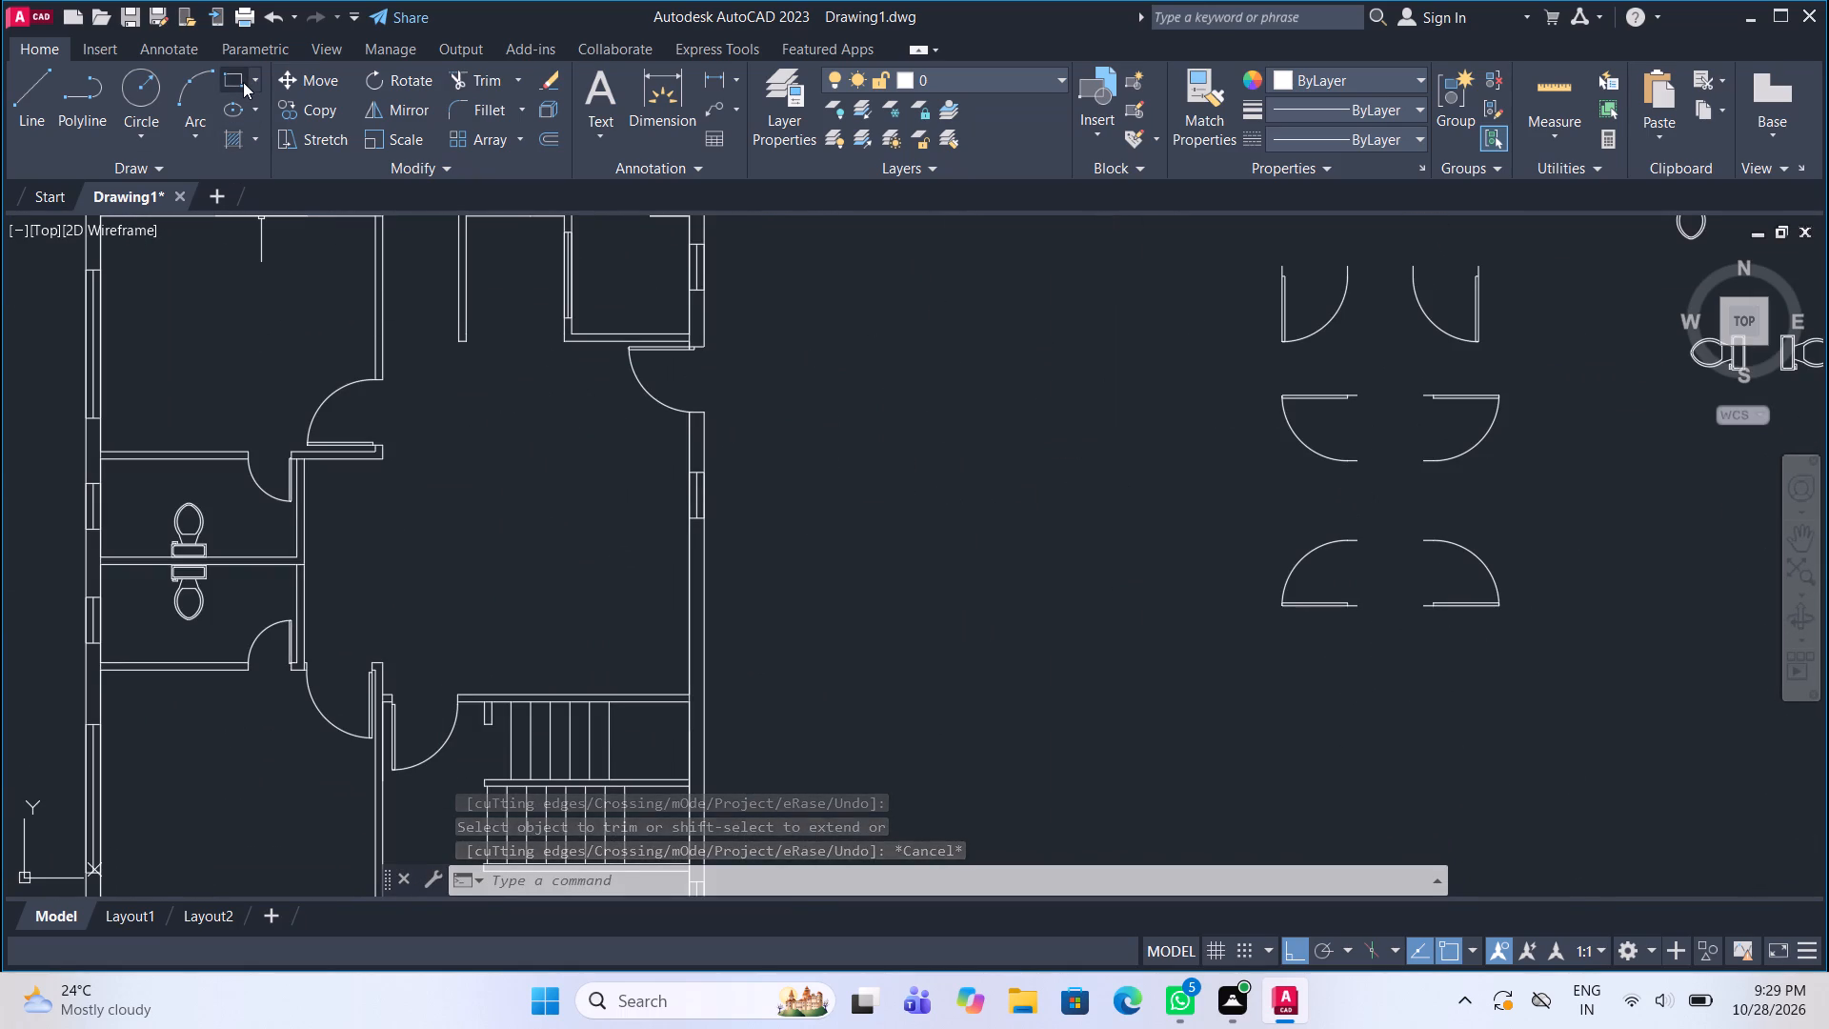
{"action": "left_click", "coordinate": [243, 82]}
{"action": "scroll", "coordinate": [630, 438], "scroll_direction": "up", "scroll_amount": 1}
{"action": "left_click", "coordinate": [621, 434]}
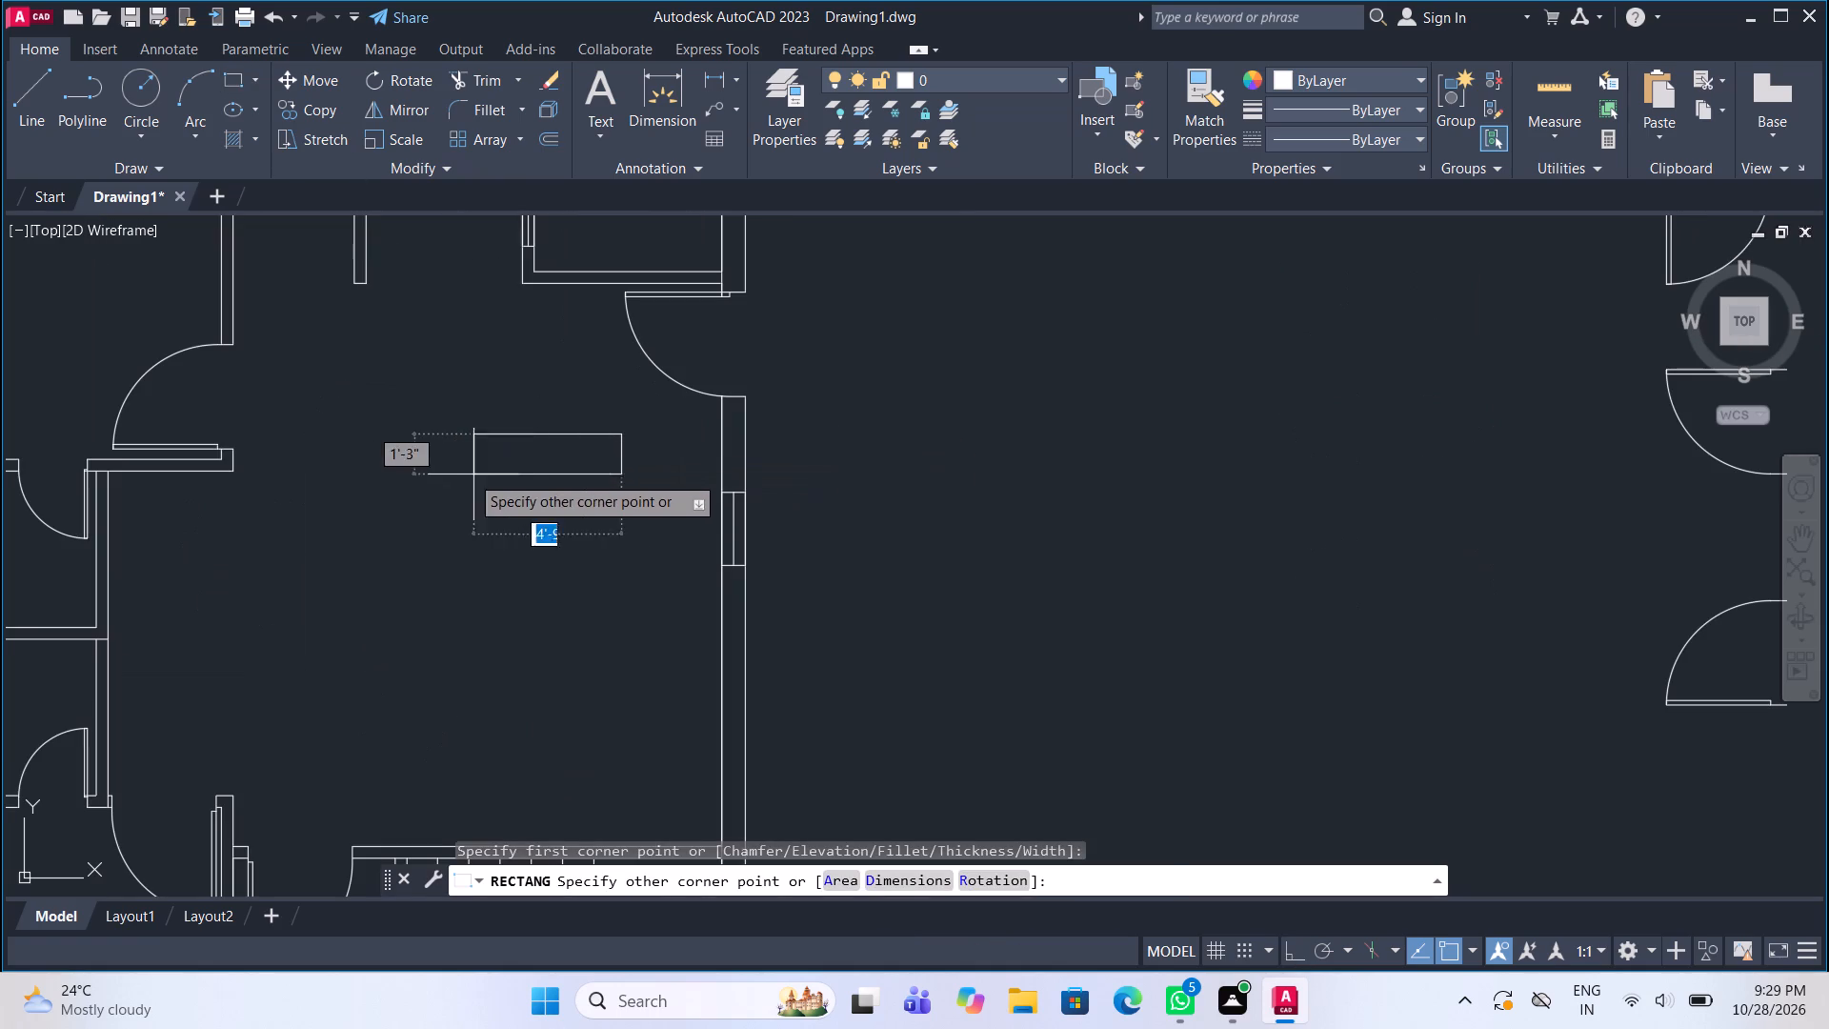
{"action": "left_click", "coordinate": [440, 534]}
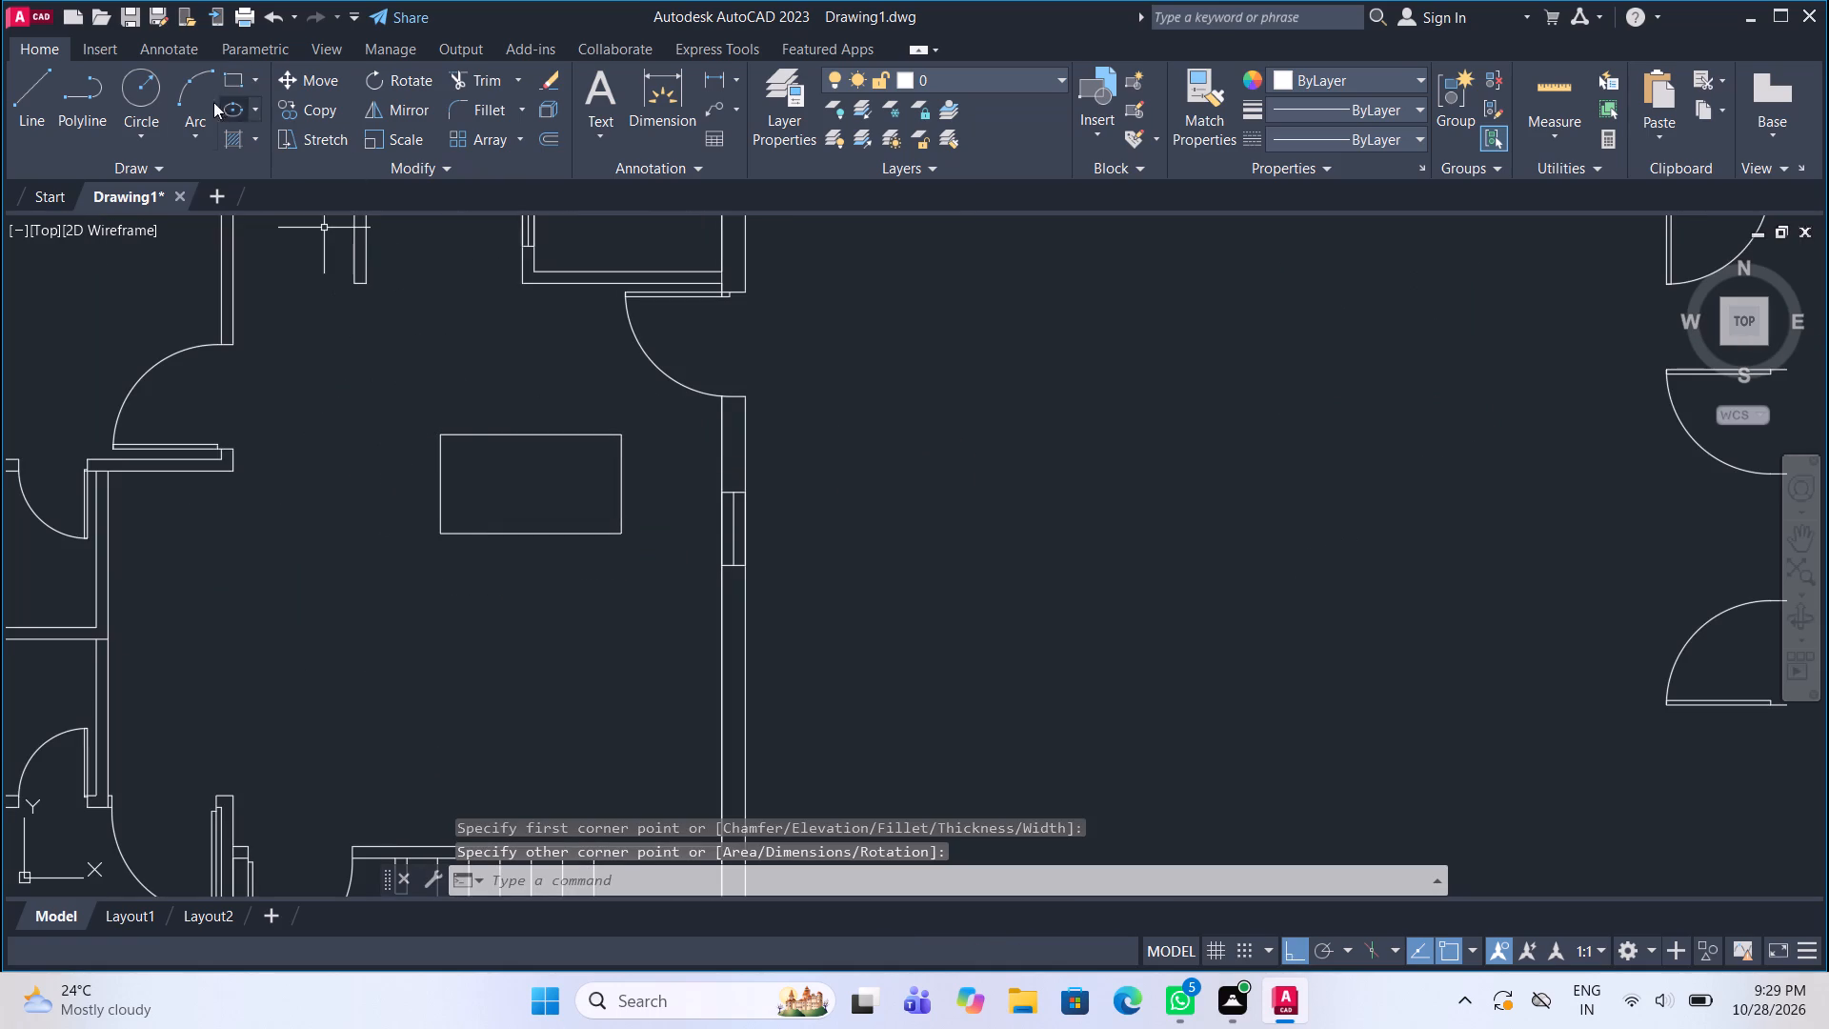
Draw a chair rectangle about 1'-5" wide on the table's upper edge, near its left end.
{"action": "left_click", "coordinate": [232, 78]}
{"action": "scroll", "coordinate": [456, 441], "scroll_direction": "up", "scroll_amount": 1}
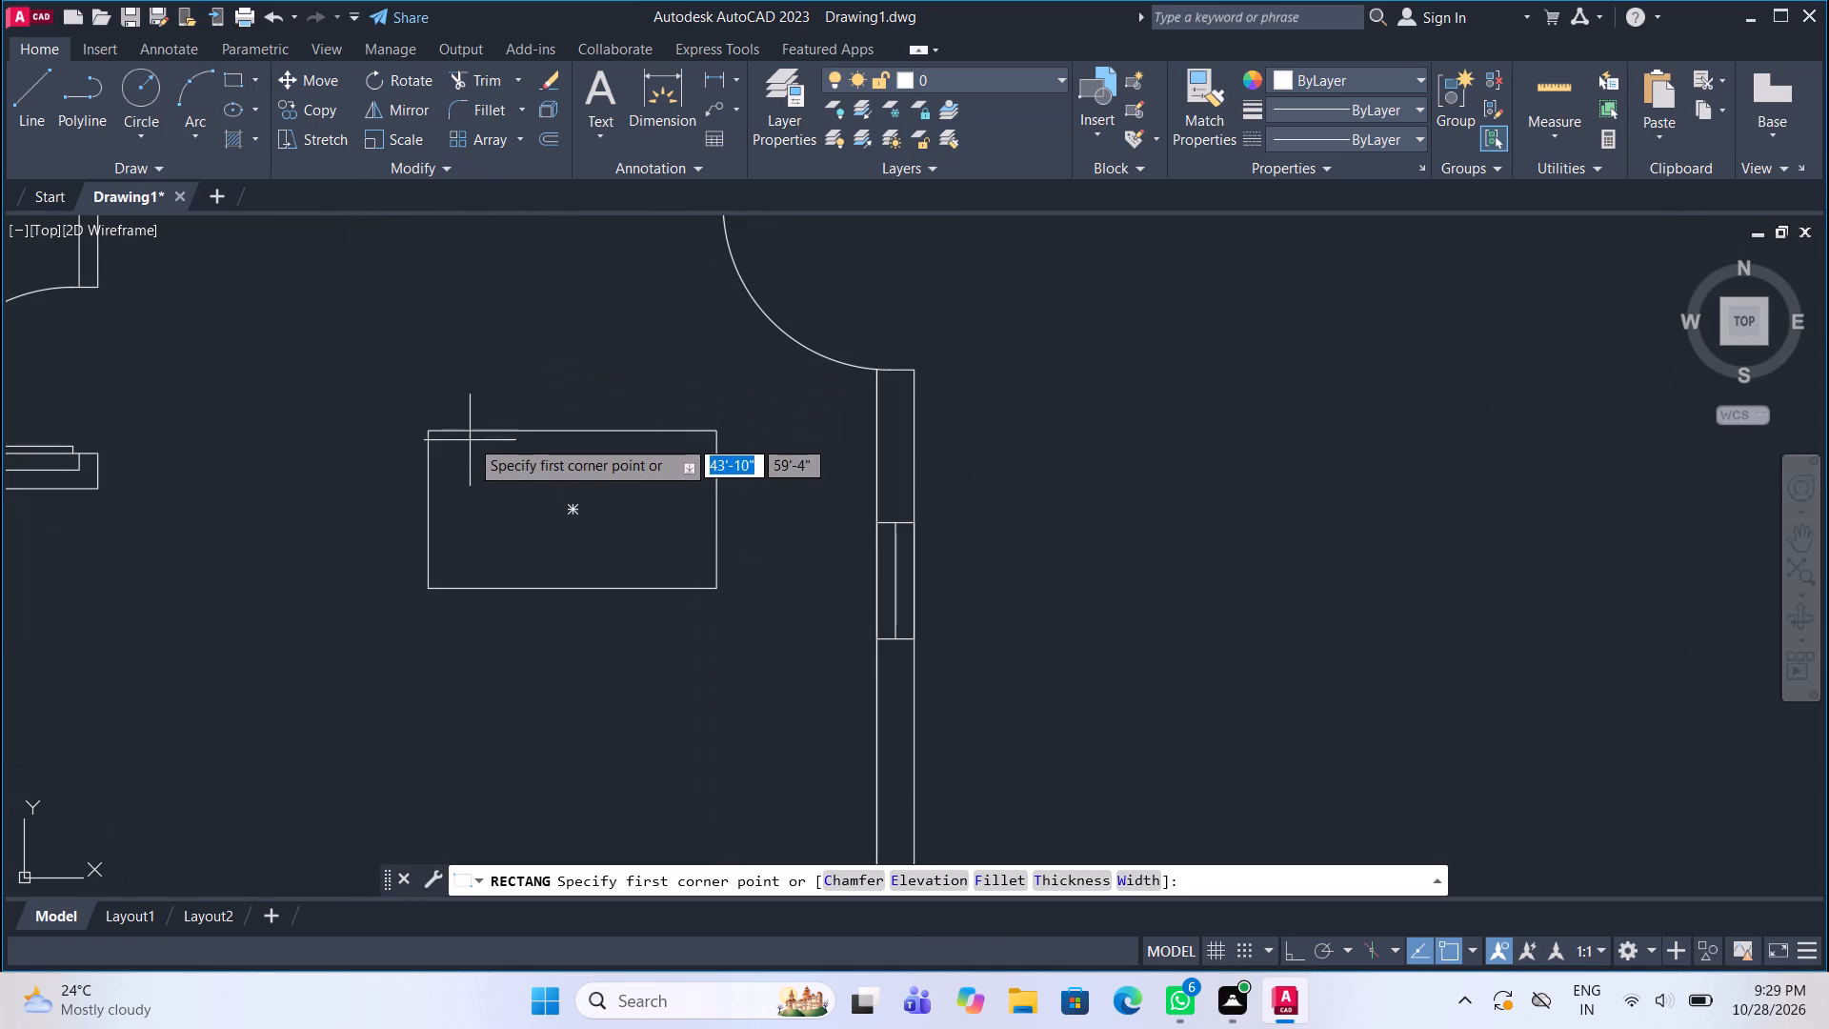
{"action": "left_click", "coordinate": [462, 428]}
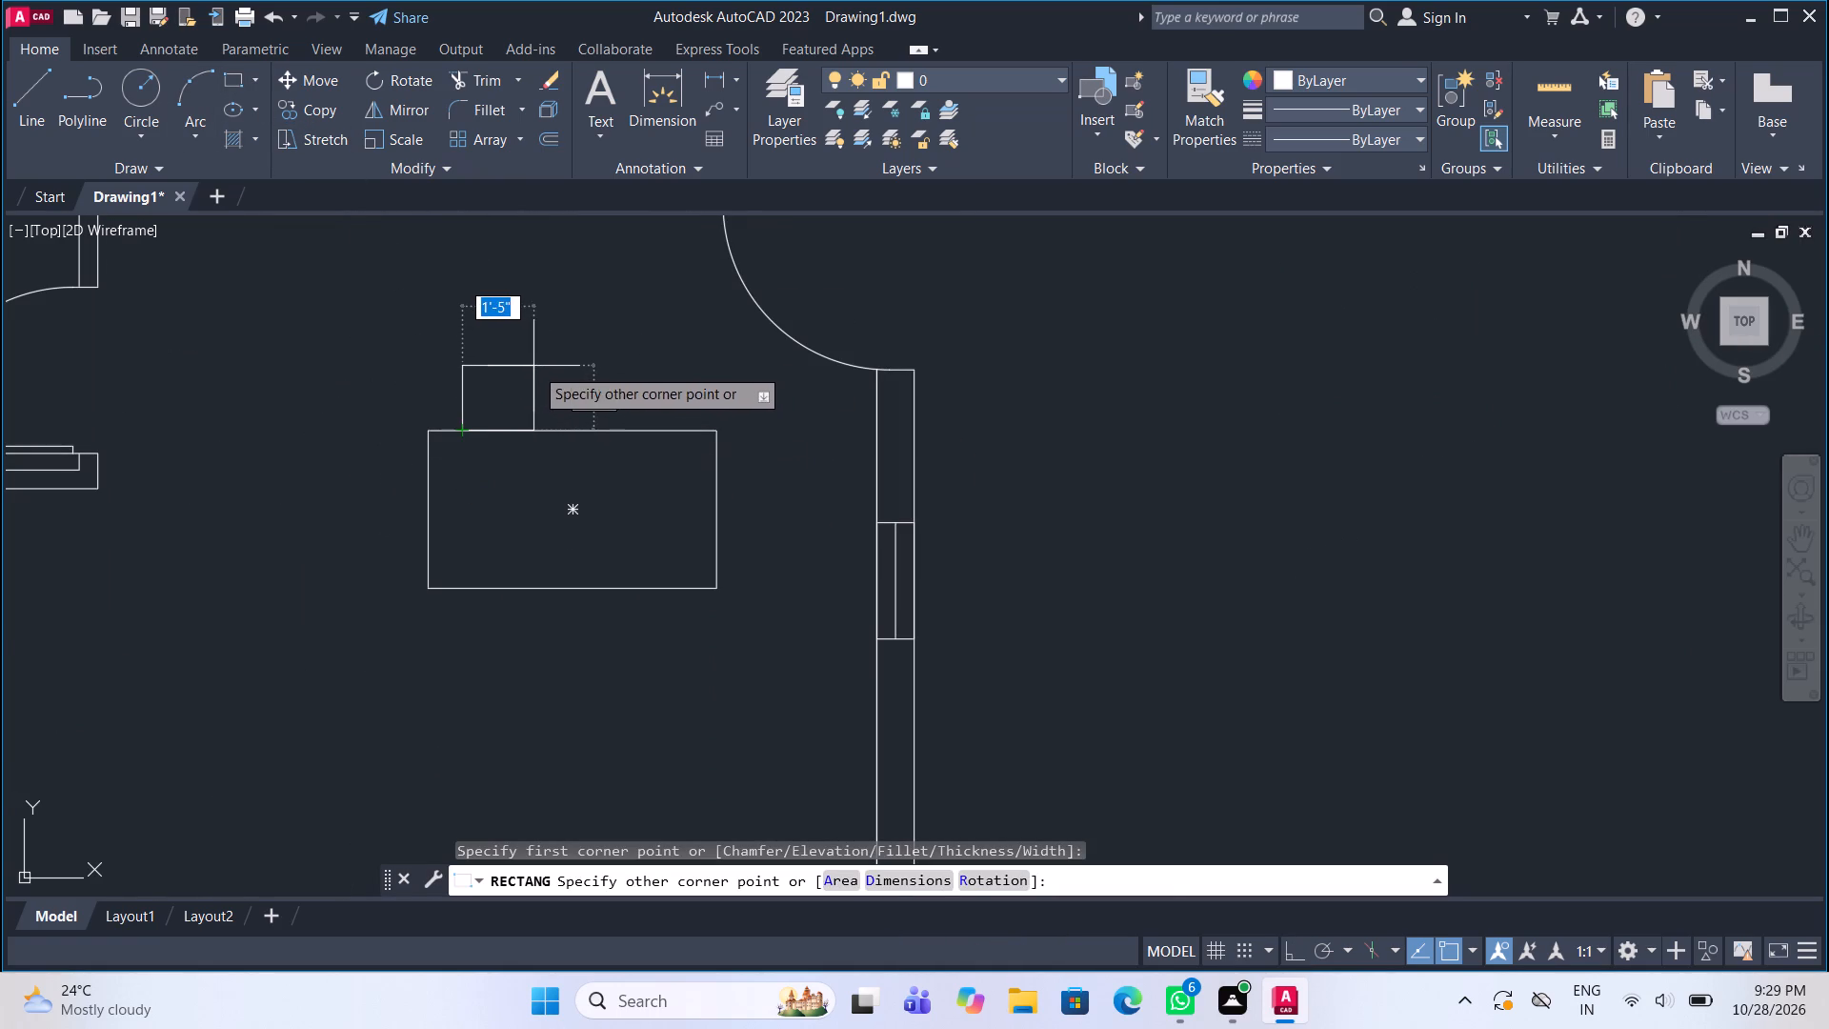
{"action": "left_click", "coordinate": [534, 367]}
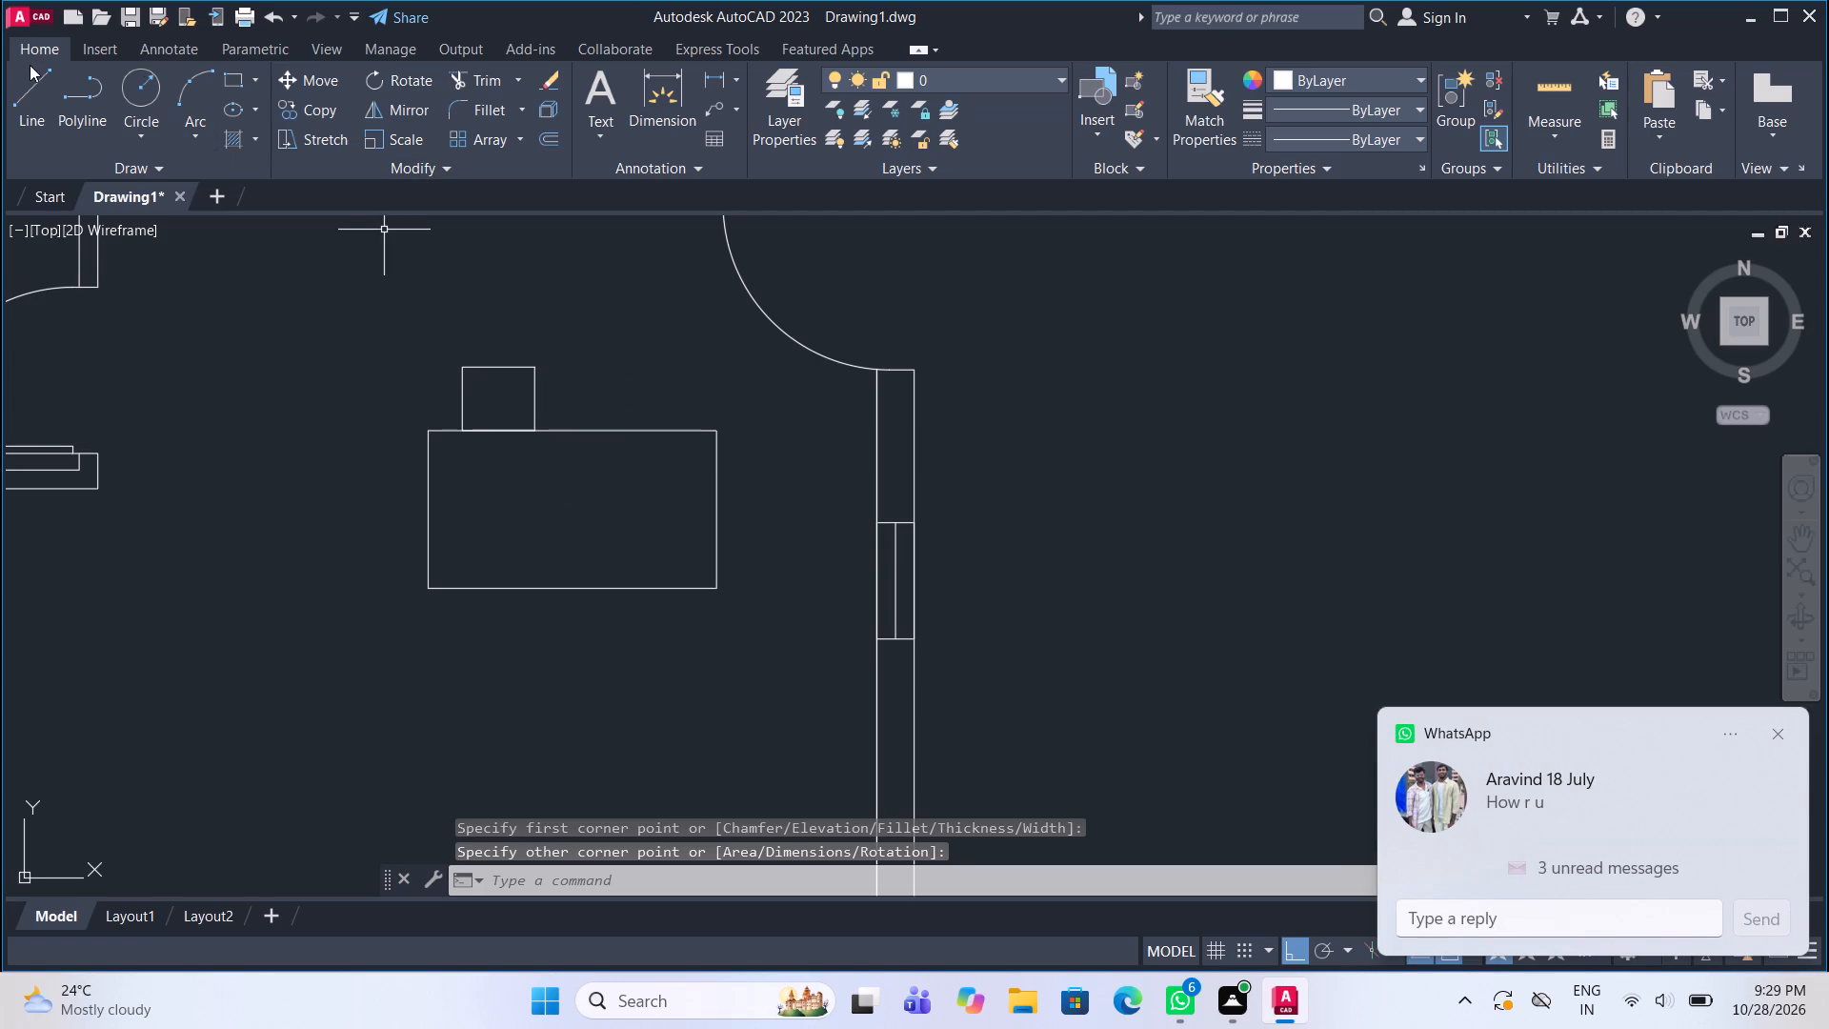
Draw a horizontal backrest line across the chair, just inside its upper edge.
{"action": "double_click", "coordinate": [30, 65]}
{"action": "left_click", "coordinate": [43, 91]}
{"action": "scroll", "coordinate": [464, 413], "scroll_direction": "up", "scroll_amount": 3}
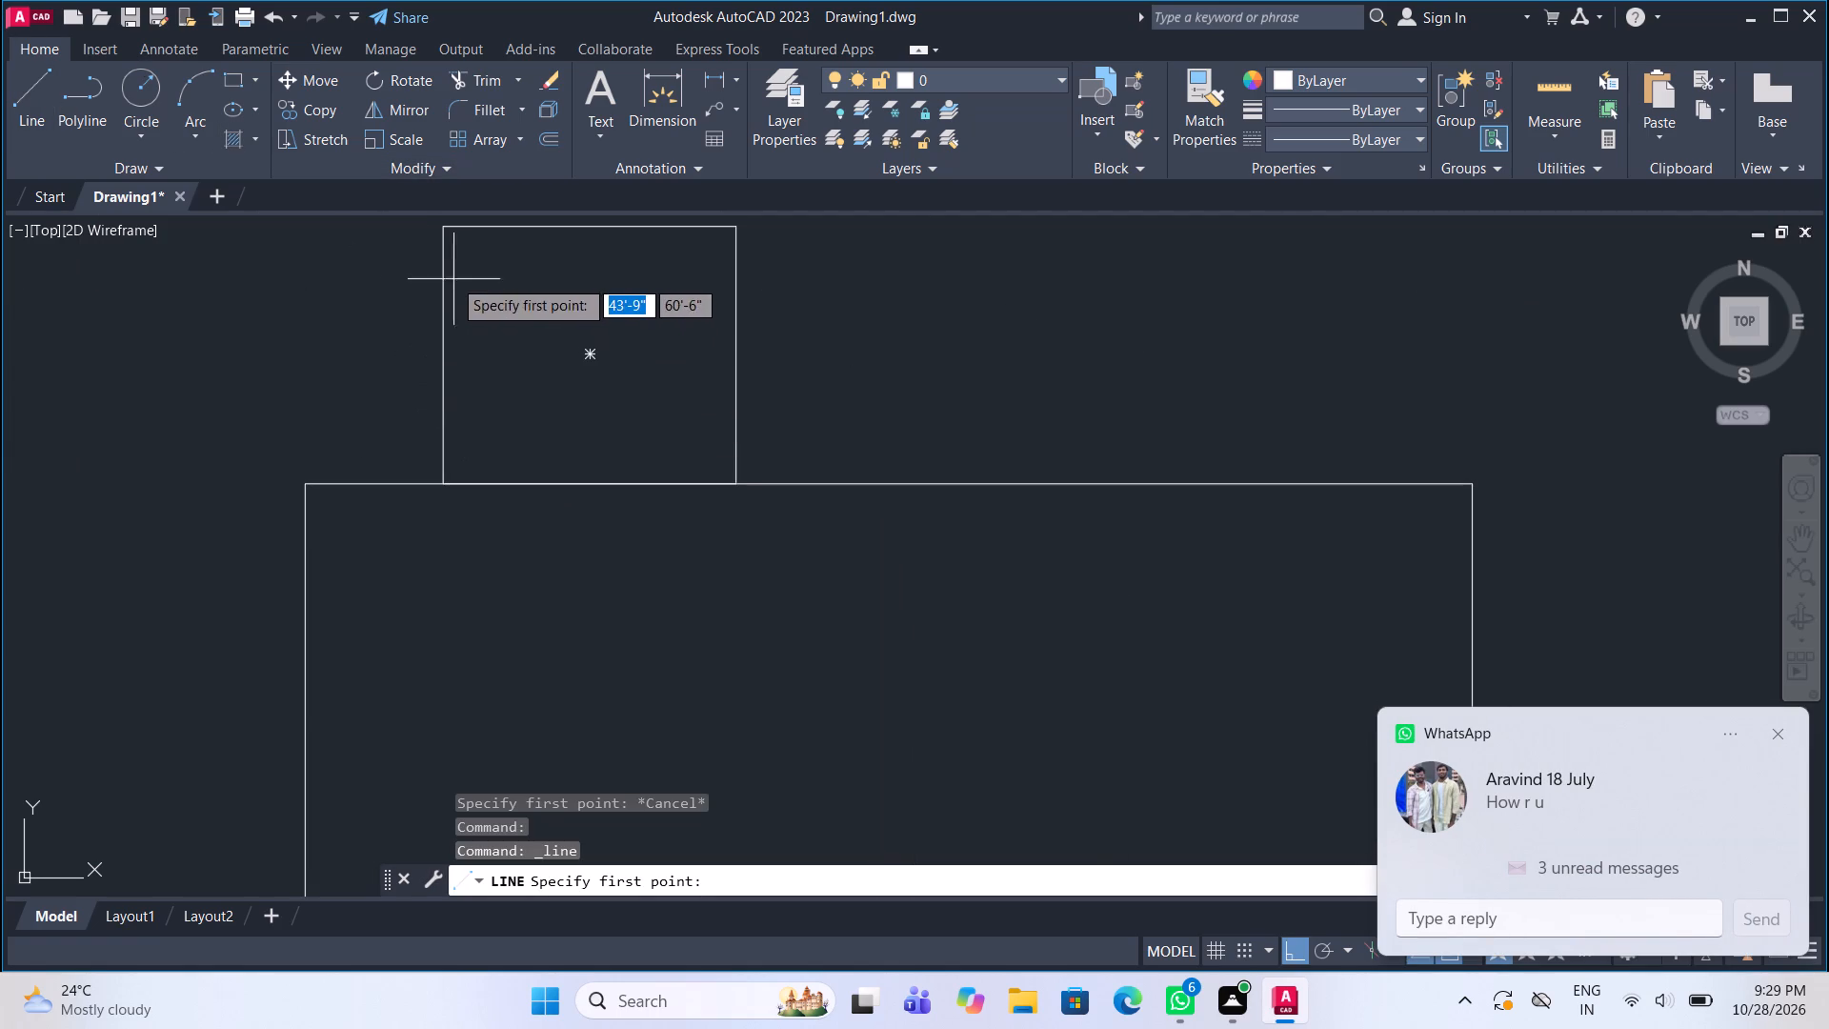
{"action": "left_click", "coordinate": [444, 257]}
{"action": "left_click", "coordinate": [726, 258]}
{"action": "scroll", "coordinate": [573, 387], "scroll_direction": "down", "scroll_amount": 2}
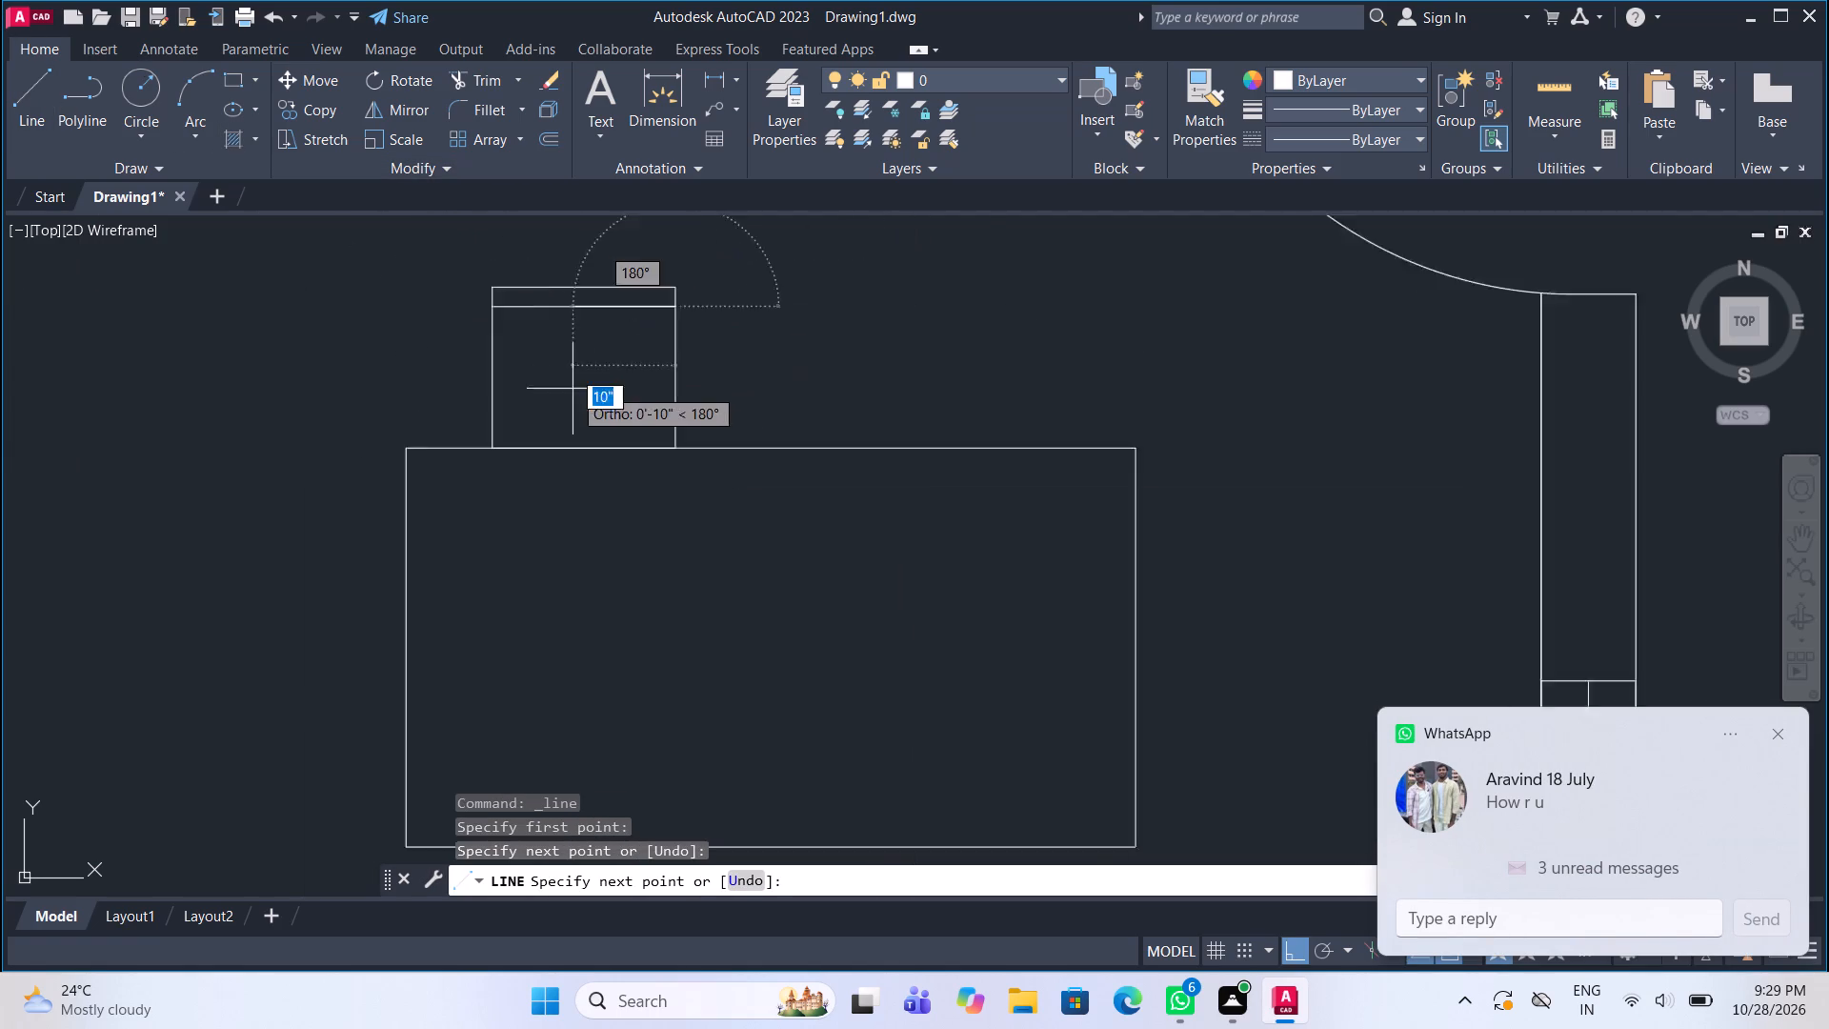
{"action": "middle_click_drag", "start_coordinate": [603, 382], "coordinate": [577, 421]}
{"action": "key", "text": "Escape"}
Copy the chair with its backrest line along the table's upper edge, near the table's right end.
{"action": "left_click", "coordinate": [673, 429]}
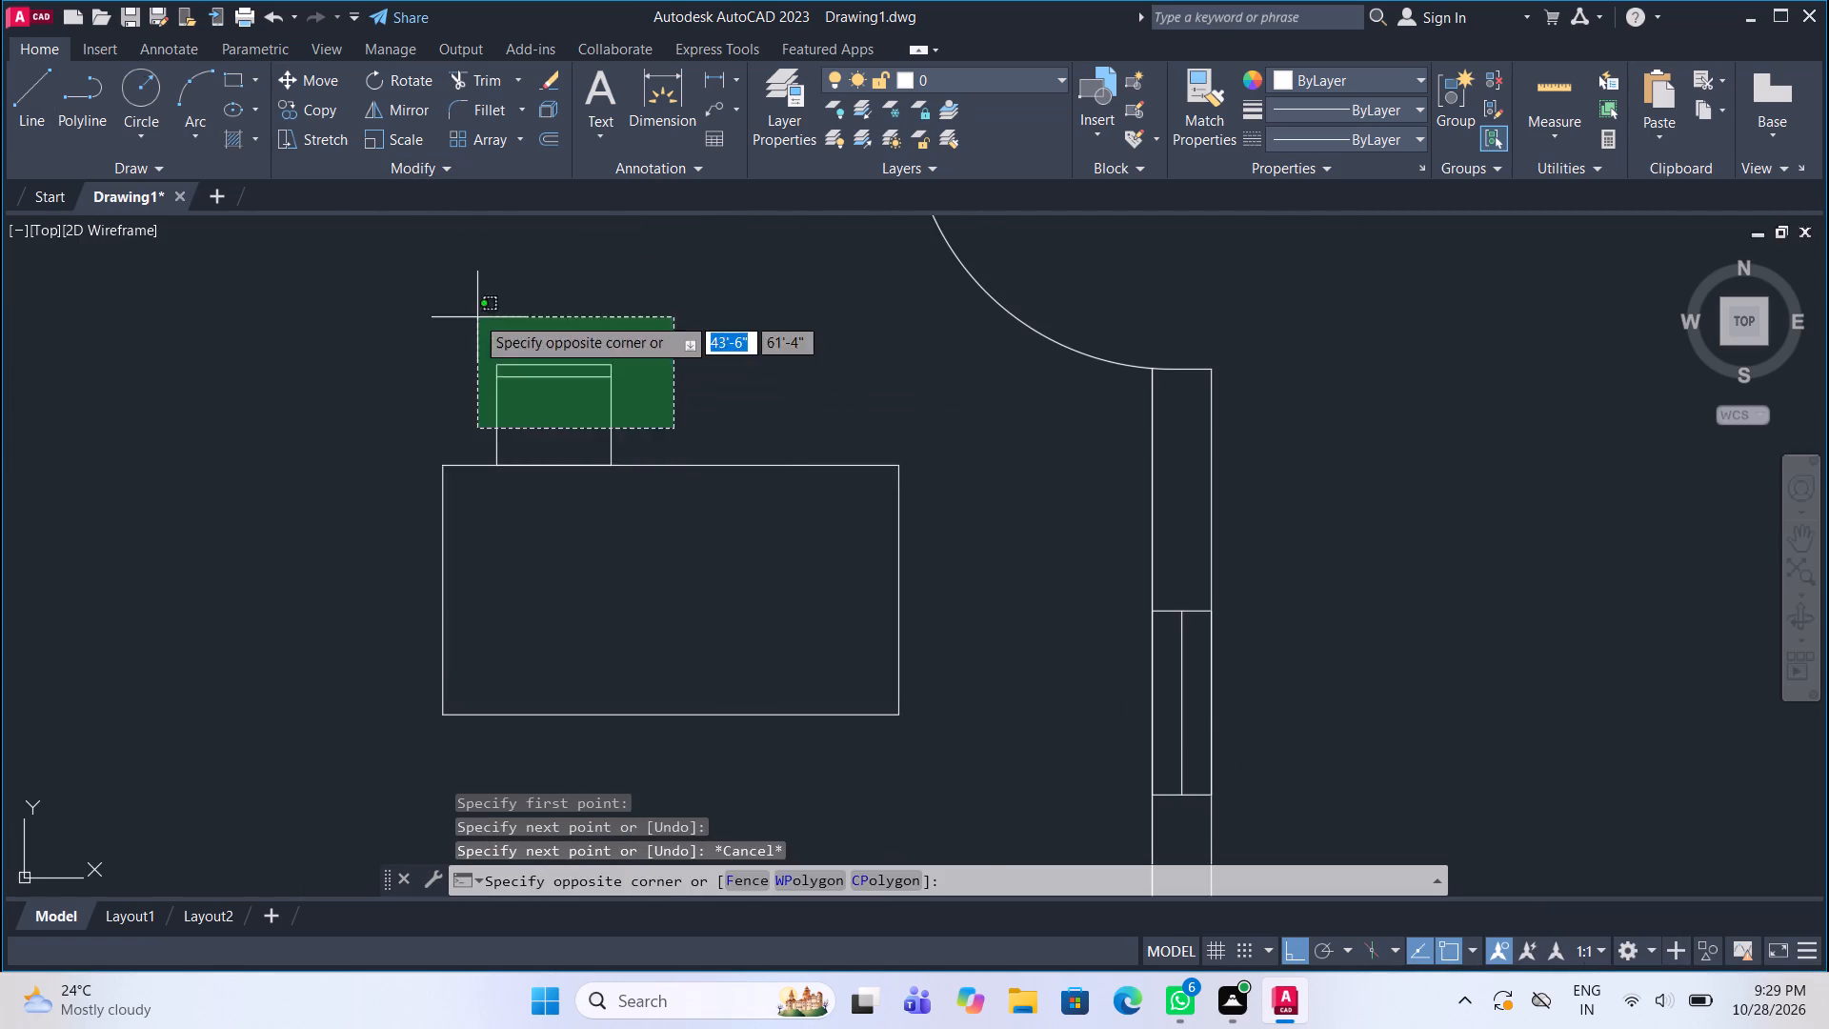
{"action": "left_click", "coordinate": [475, 315]}
{"action": "left_click", "coordinate": [325, 109]}
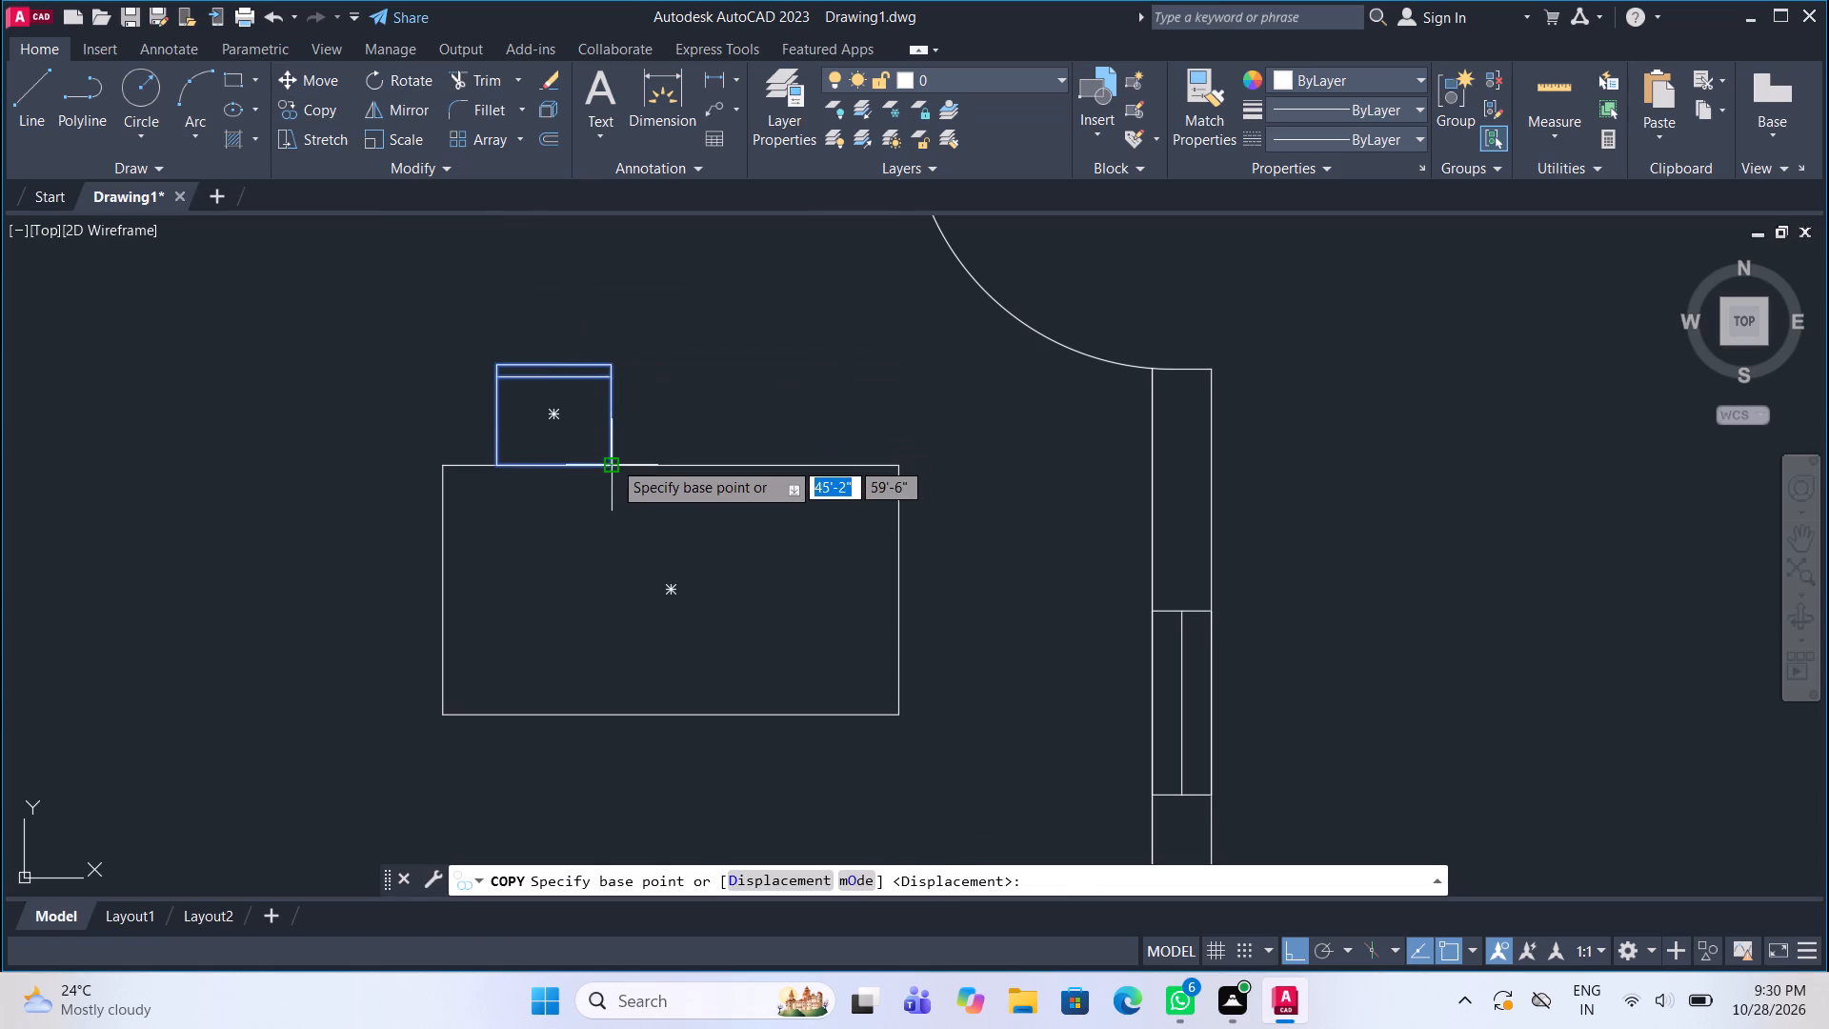
{"action": "left_click", "coordinate": [613, 460]}
{"action": "left_click", "coordinate": [835, 463]}
{"action": "key", "text": "Escape"}
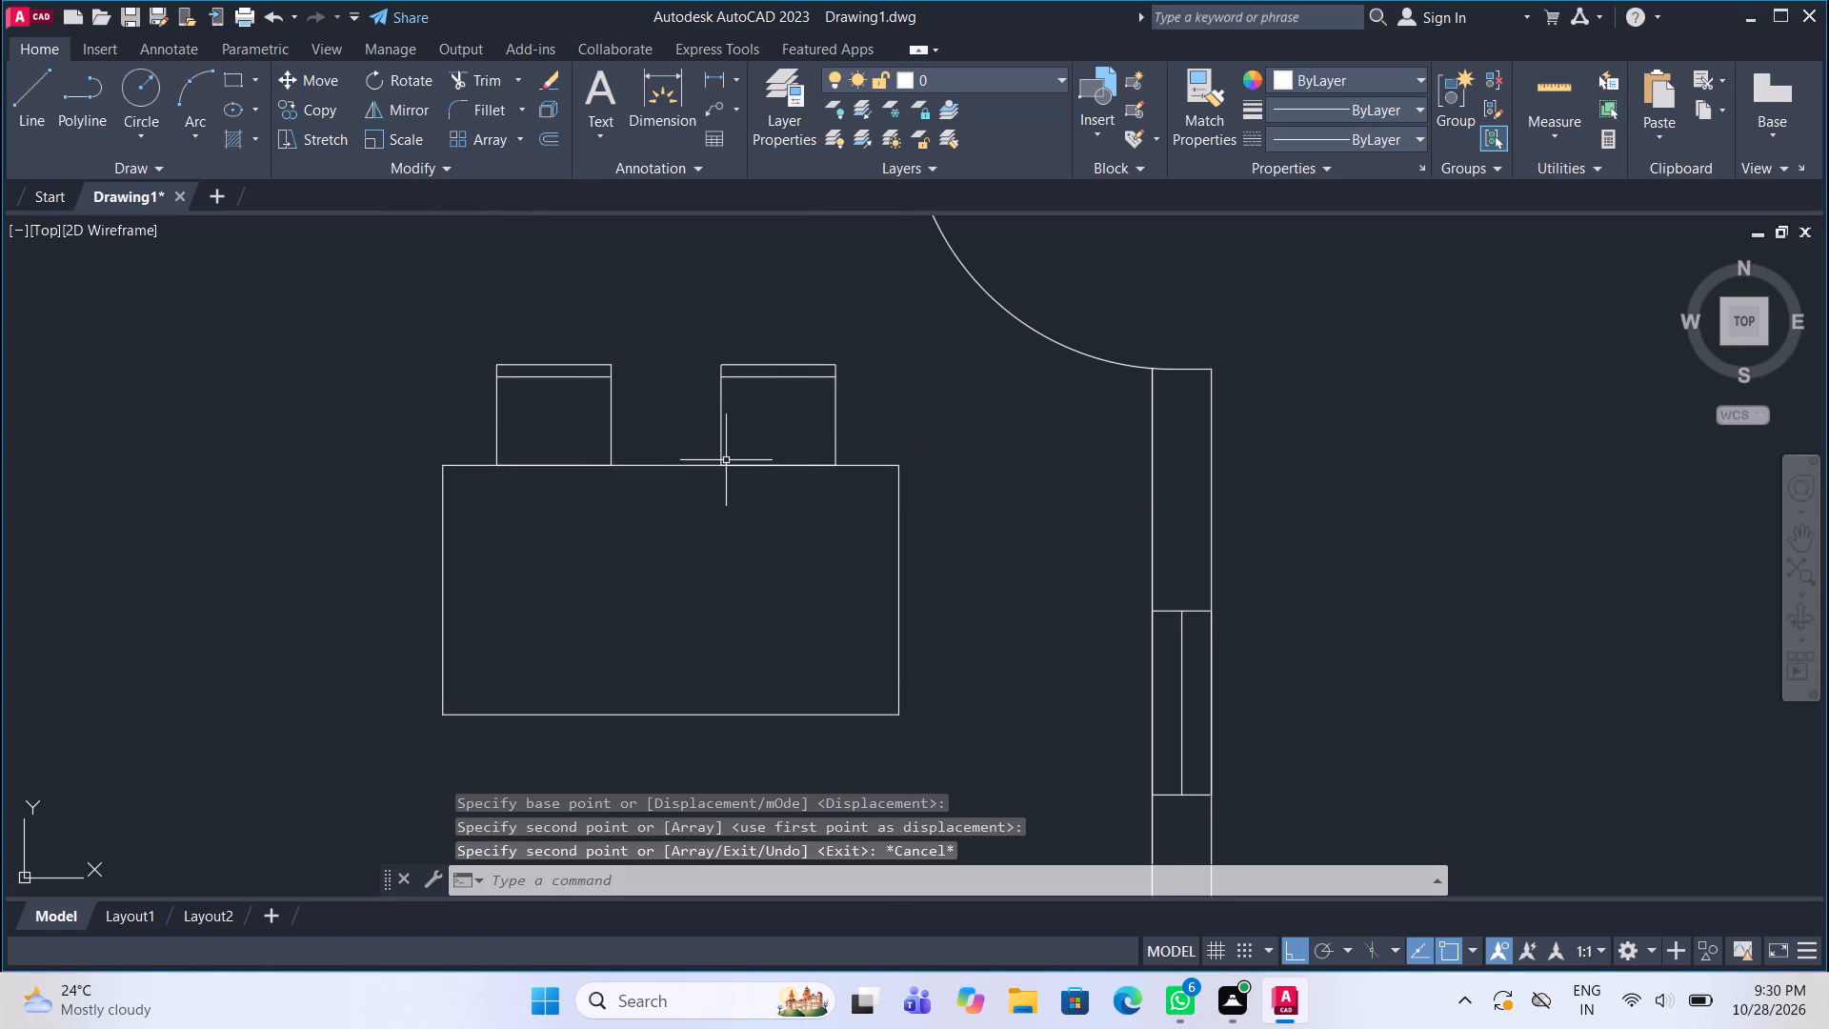
Mirror the two upper chairs about the table's horizontal centre line to its lower edge, keeping the originals.
{"action": "middle_click_drag", "start_coordinate": [732, 457], "coordinate": [677, 495]}
{"action": "left_click_drag", "start_coordinate": [808, 463], "coordinate": [798, 463]}
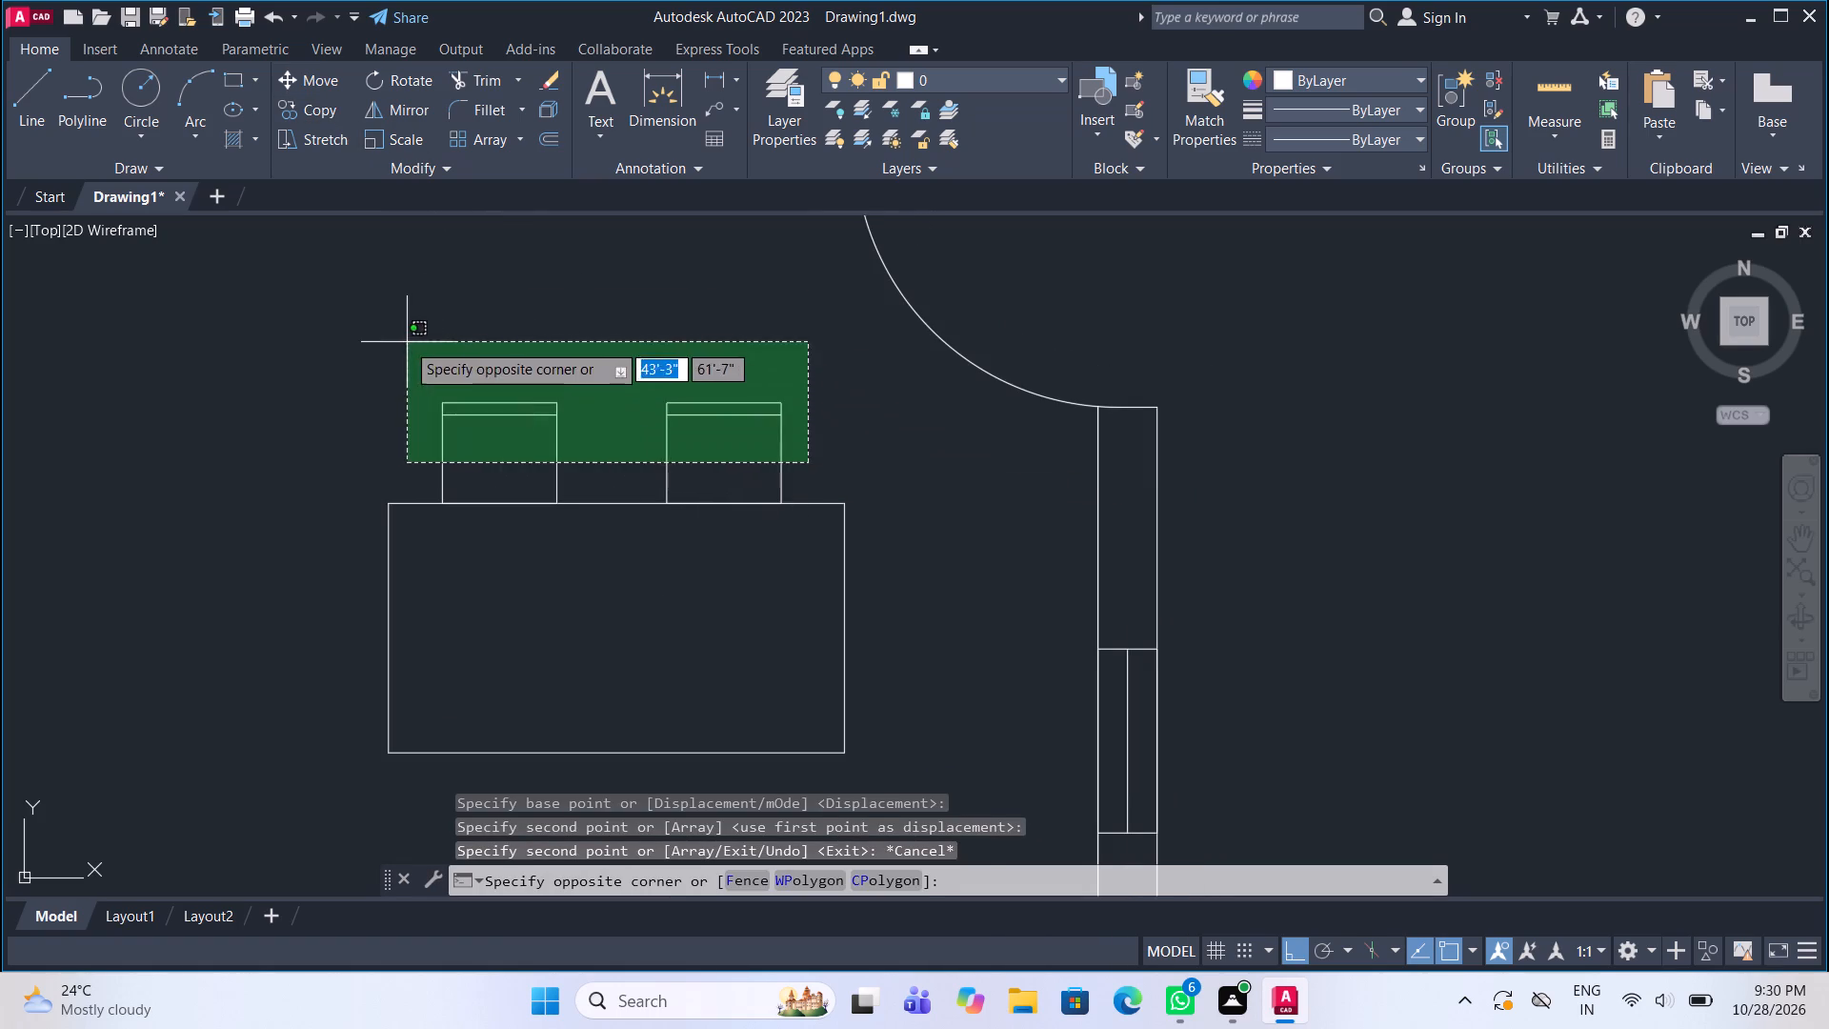
{"action": "left_click", "coordinate": [406, 342]}
{"action": "left_click", "coordinate": [407, 110]}
{"action": "middle_click_drag", "start_coordinate": [600, 493], "coordinate": [609, 423]}
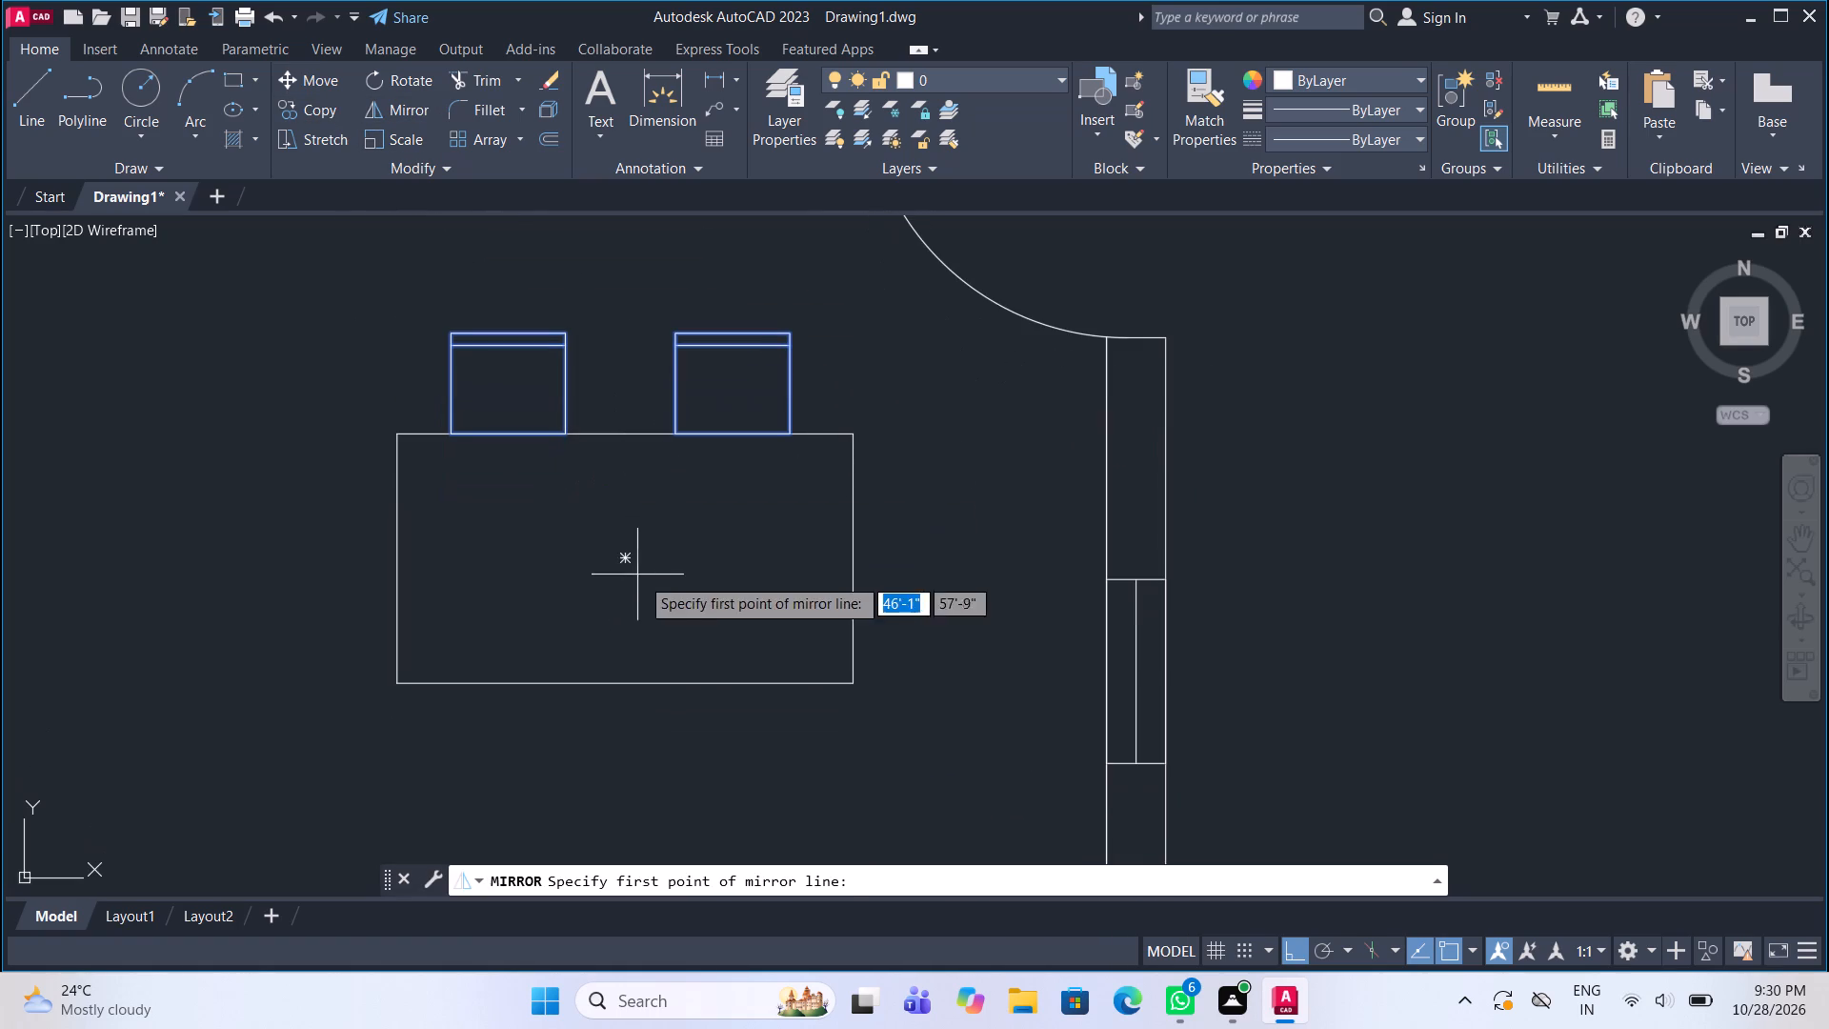
{"action": "left_click", "coordinate": [627, 560]}
{"action": "left_click", "coordinate": [294, 569]}
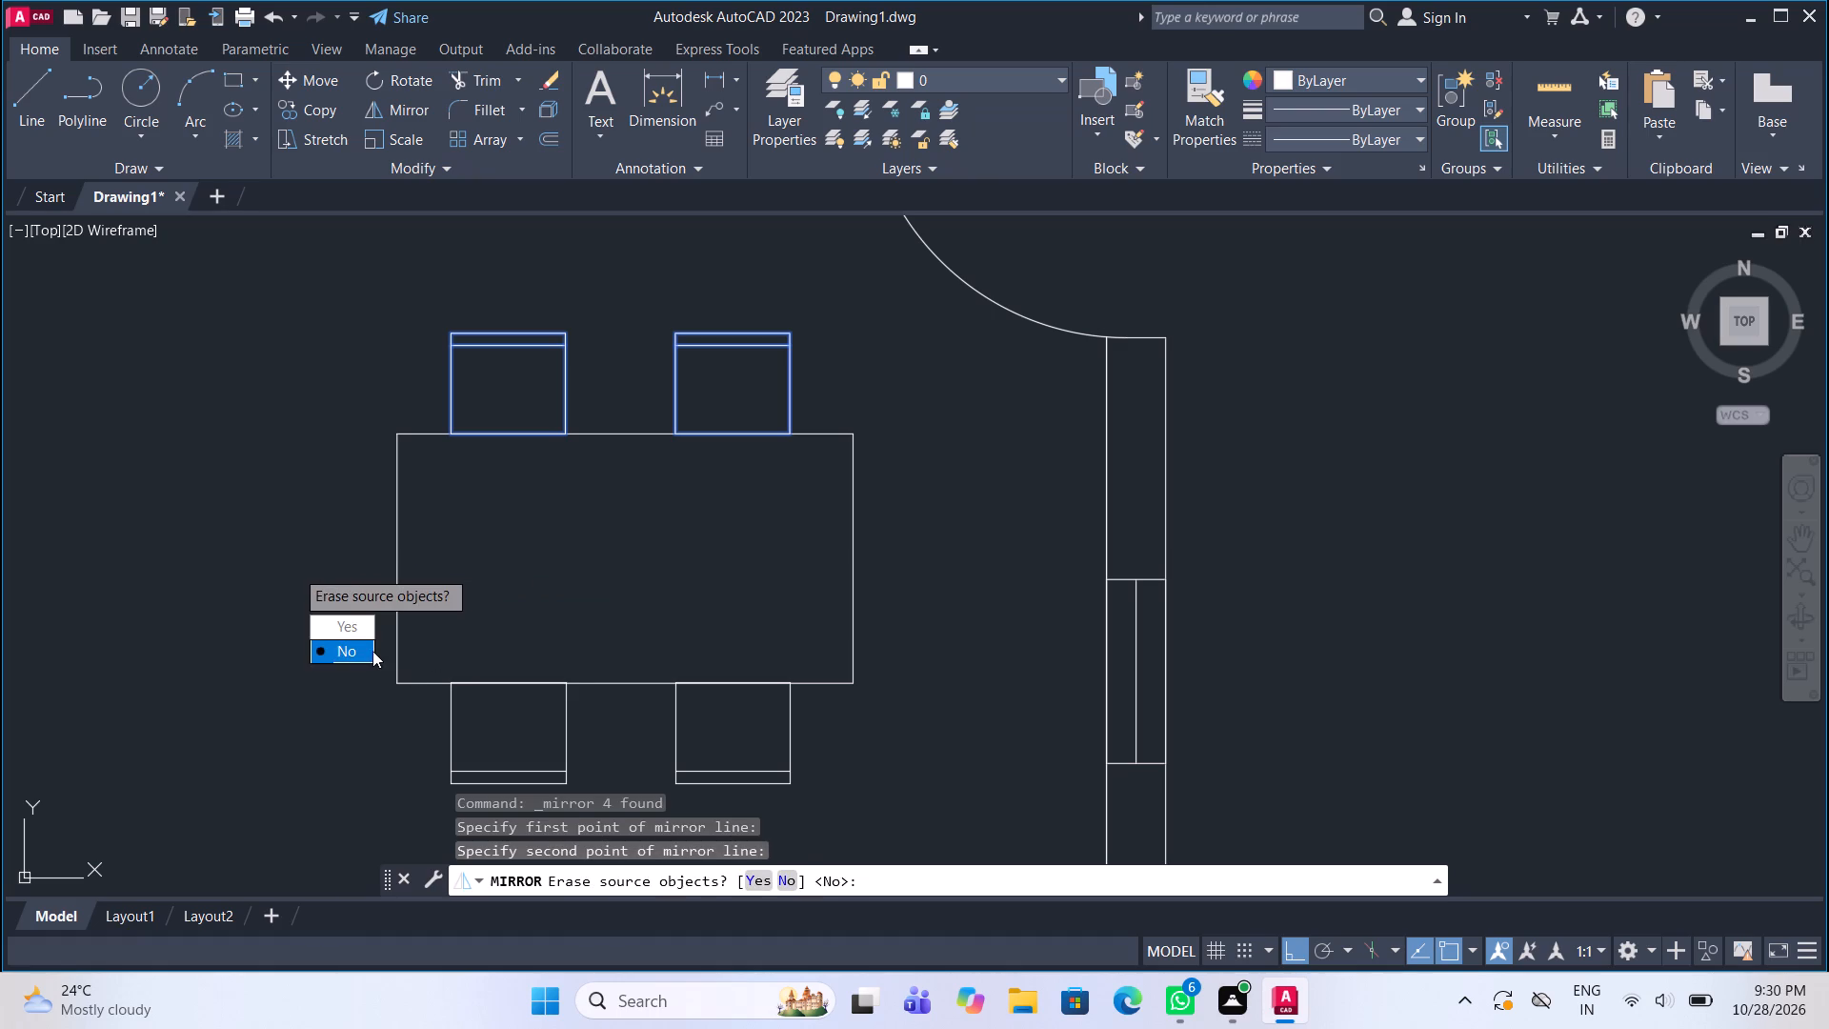
{"action": "left_click_drag", "start_coordinate": [372, 651], "coordinate": [294, 569]}
Copy the upper left chair into the free space left of the dining table.
{"action": "left_click", "coordinate": [592, 380]}
{"action": "left_click", "coordinate": [389, 332]}
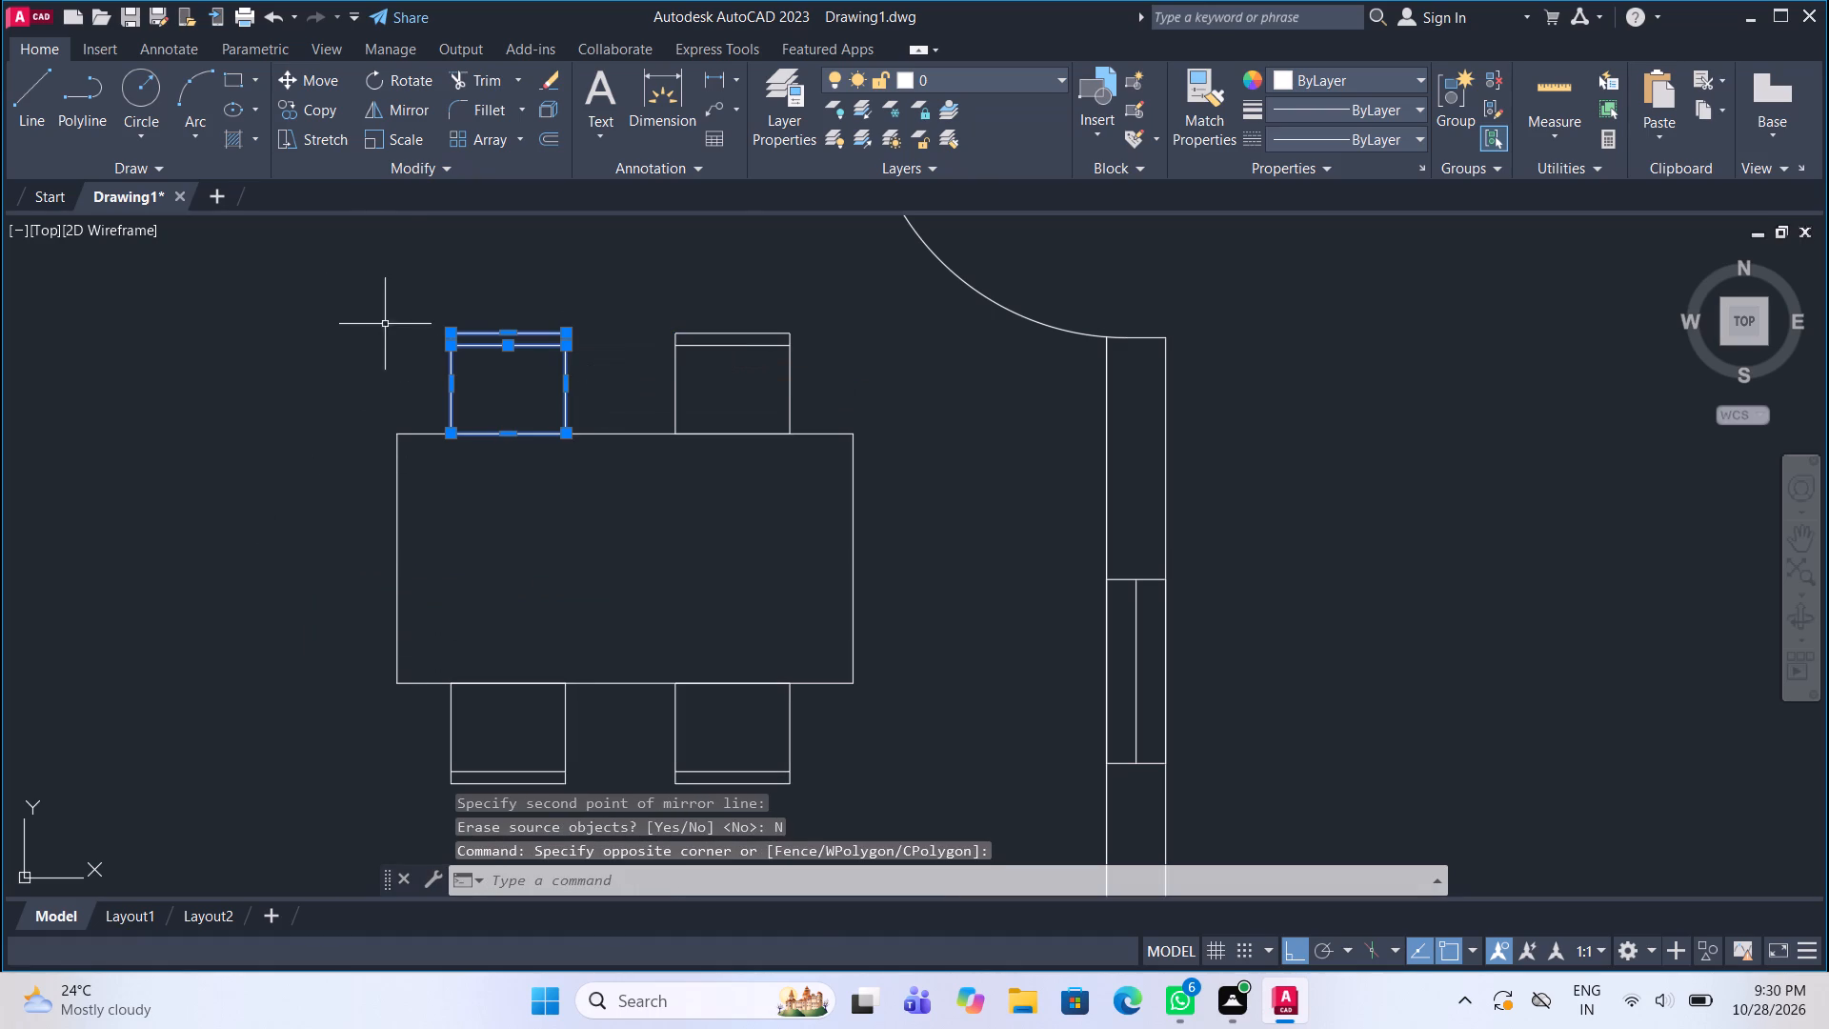
{"action": "left_click", "coordinate": [311, 108]}
{"action": "left_click", "coordinate": [509, 434]}
{"action": "middle_click_drag", "start_coordinate": [246, 463], "coordinate": [448, 483]}
{"action": "left_click", "coordinate": [390, 455]}
{"action": "key", "text": "Escape"}
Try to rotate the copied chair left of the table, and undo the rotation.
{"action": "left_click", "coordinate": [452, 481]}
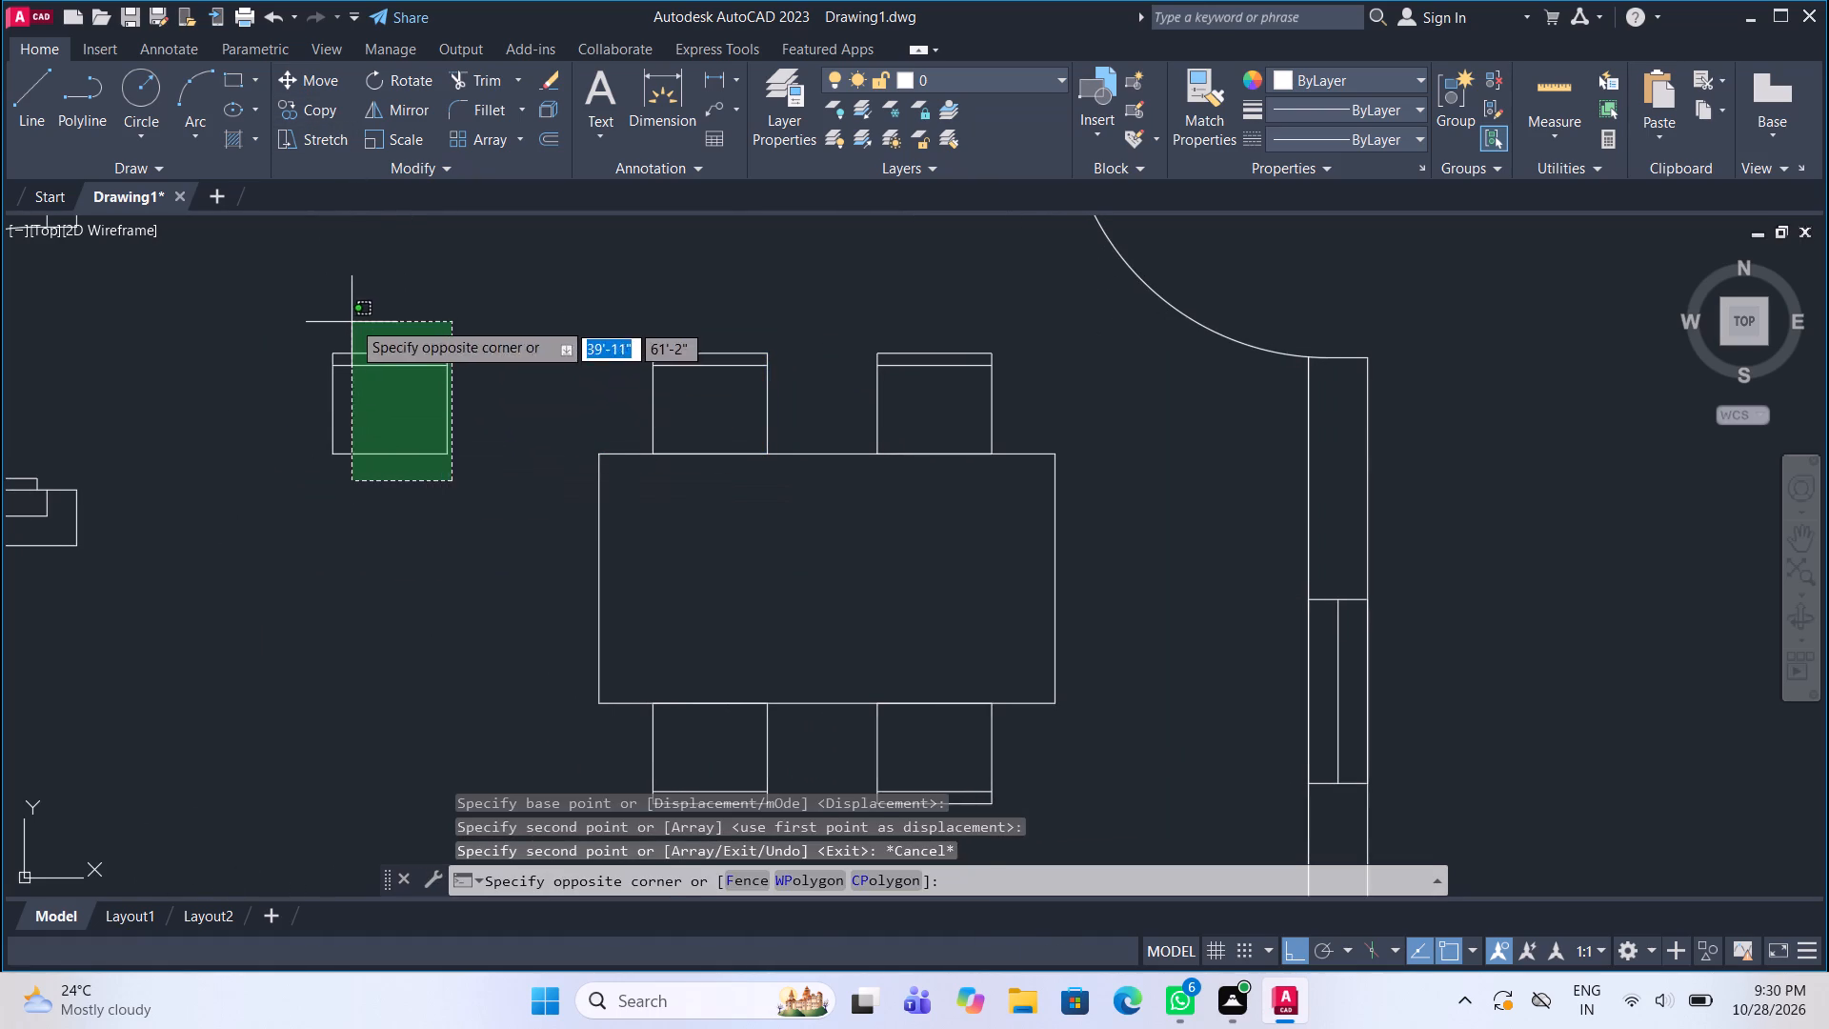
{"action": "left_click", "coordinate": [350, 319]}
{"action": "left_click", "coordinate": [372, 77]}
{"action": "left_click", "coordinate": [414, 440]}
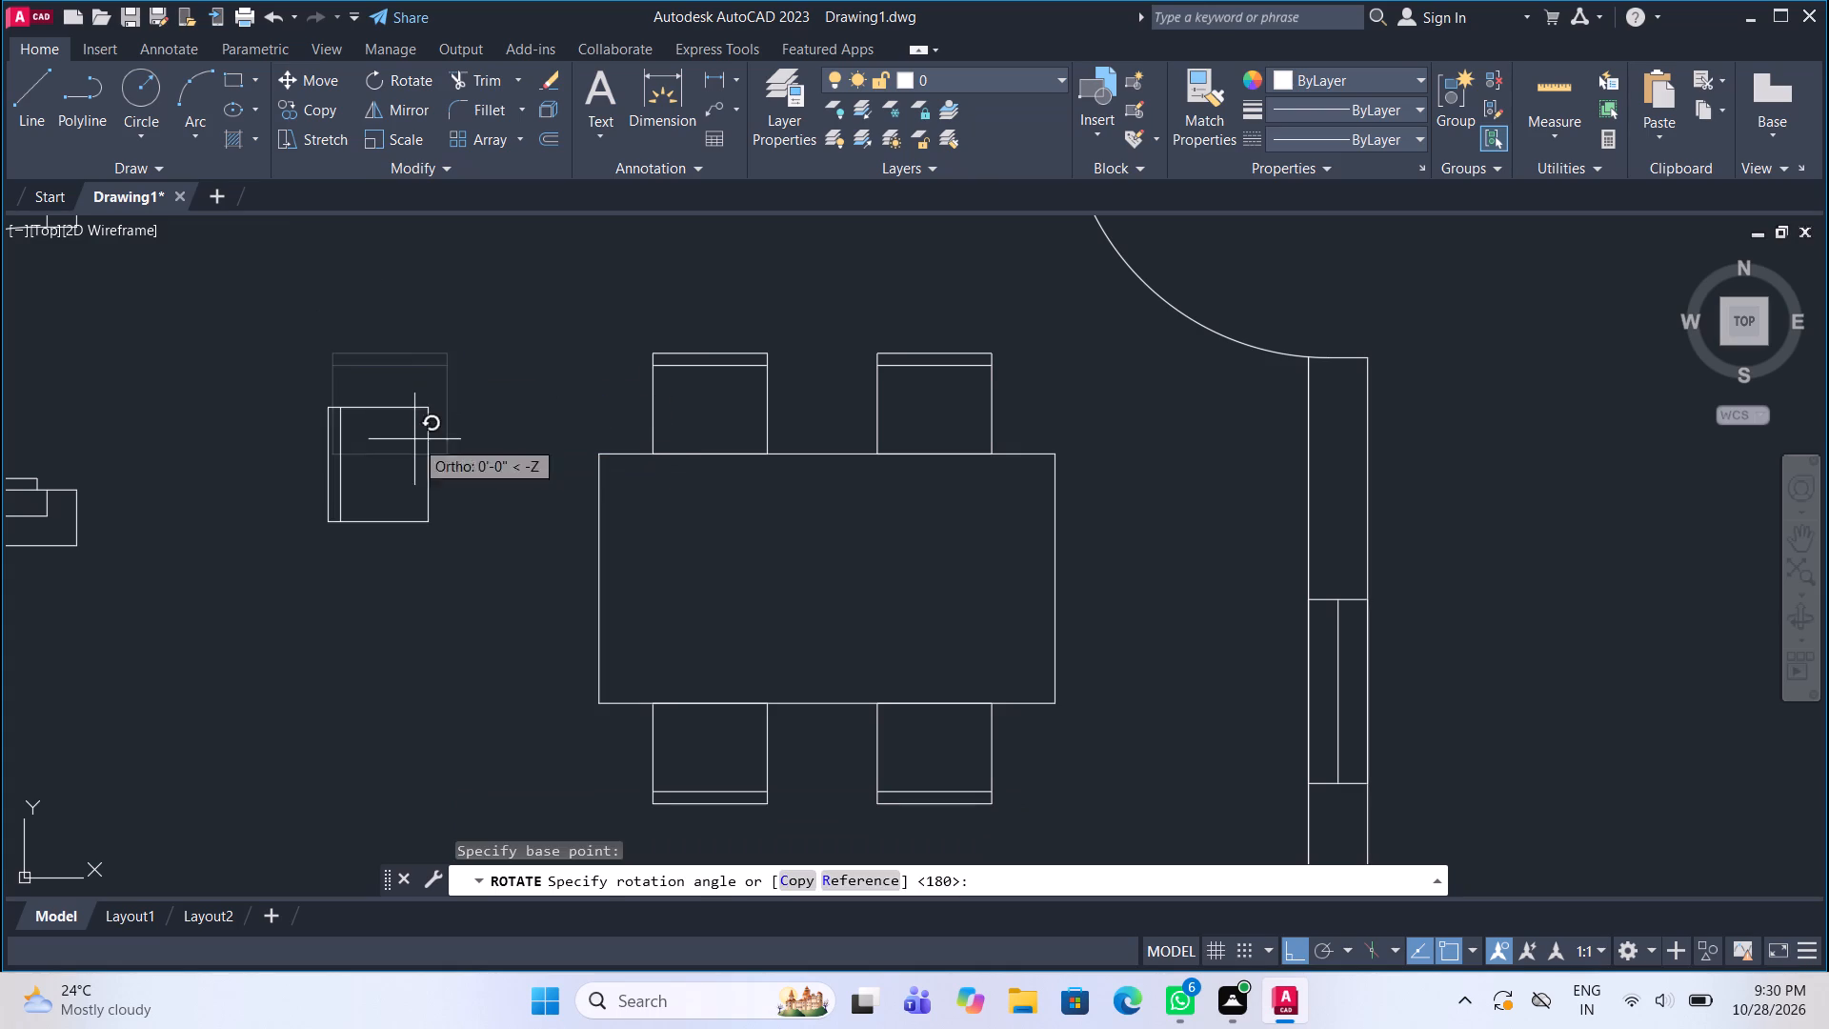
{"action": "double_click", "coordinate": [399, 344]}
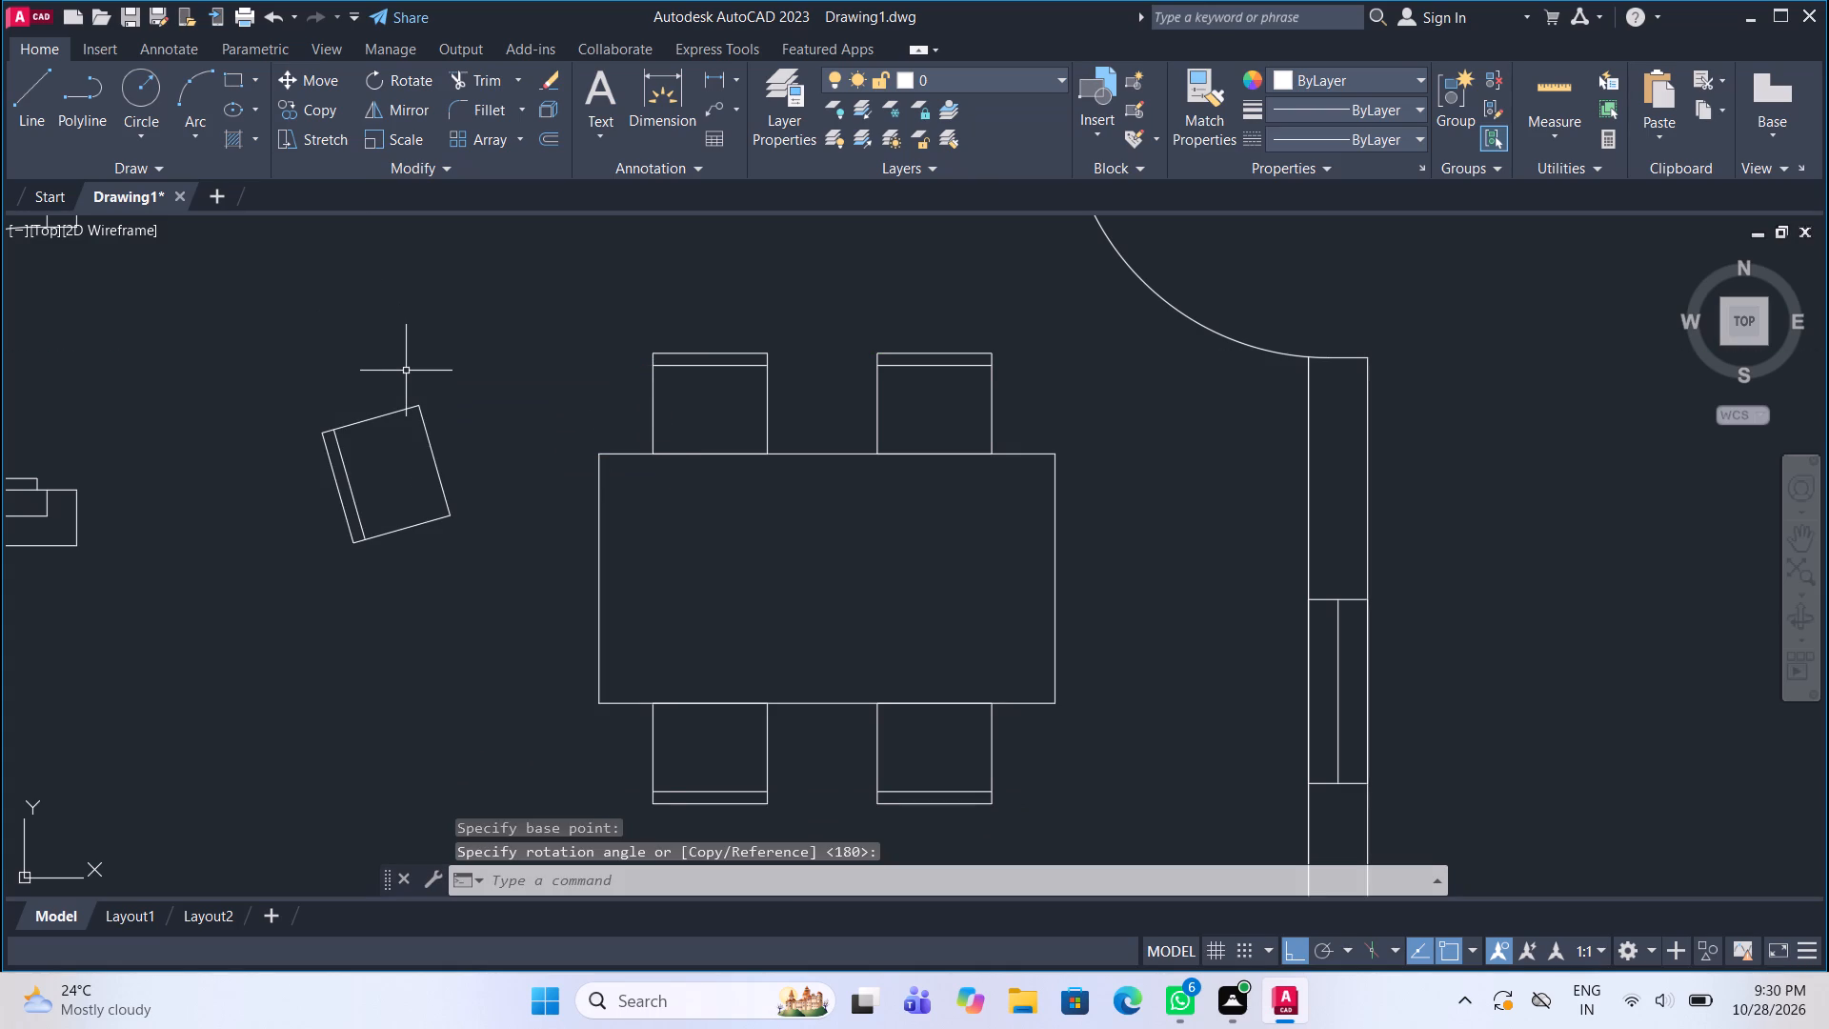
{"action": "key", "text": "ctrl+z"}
Rotate the copied chair 90° counterclockwise so its backrest faces away from the table.
{"action": "left_click_drag", "start_coordinate": [462, 488], "coordinate": [457, 477]}
{"action": "left_click", "coordinate": [303, 311]}
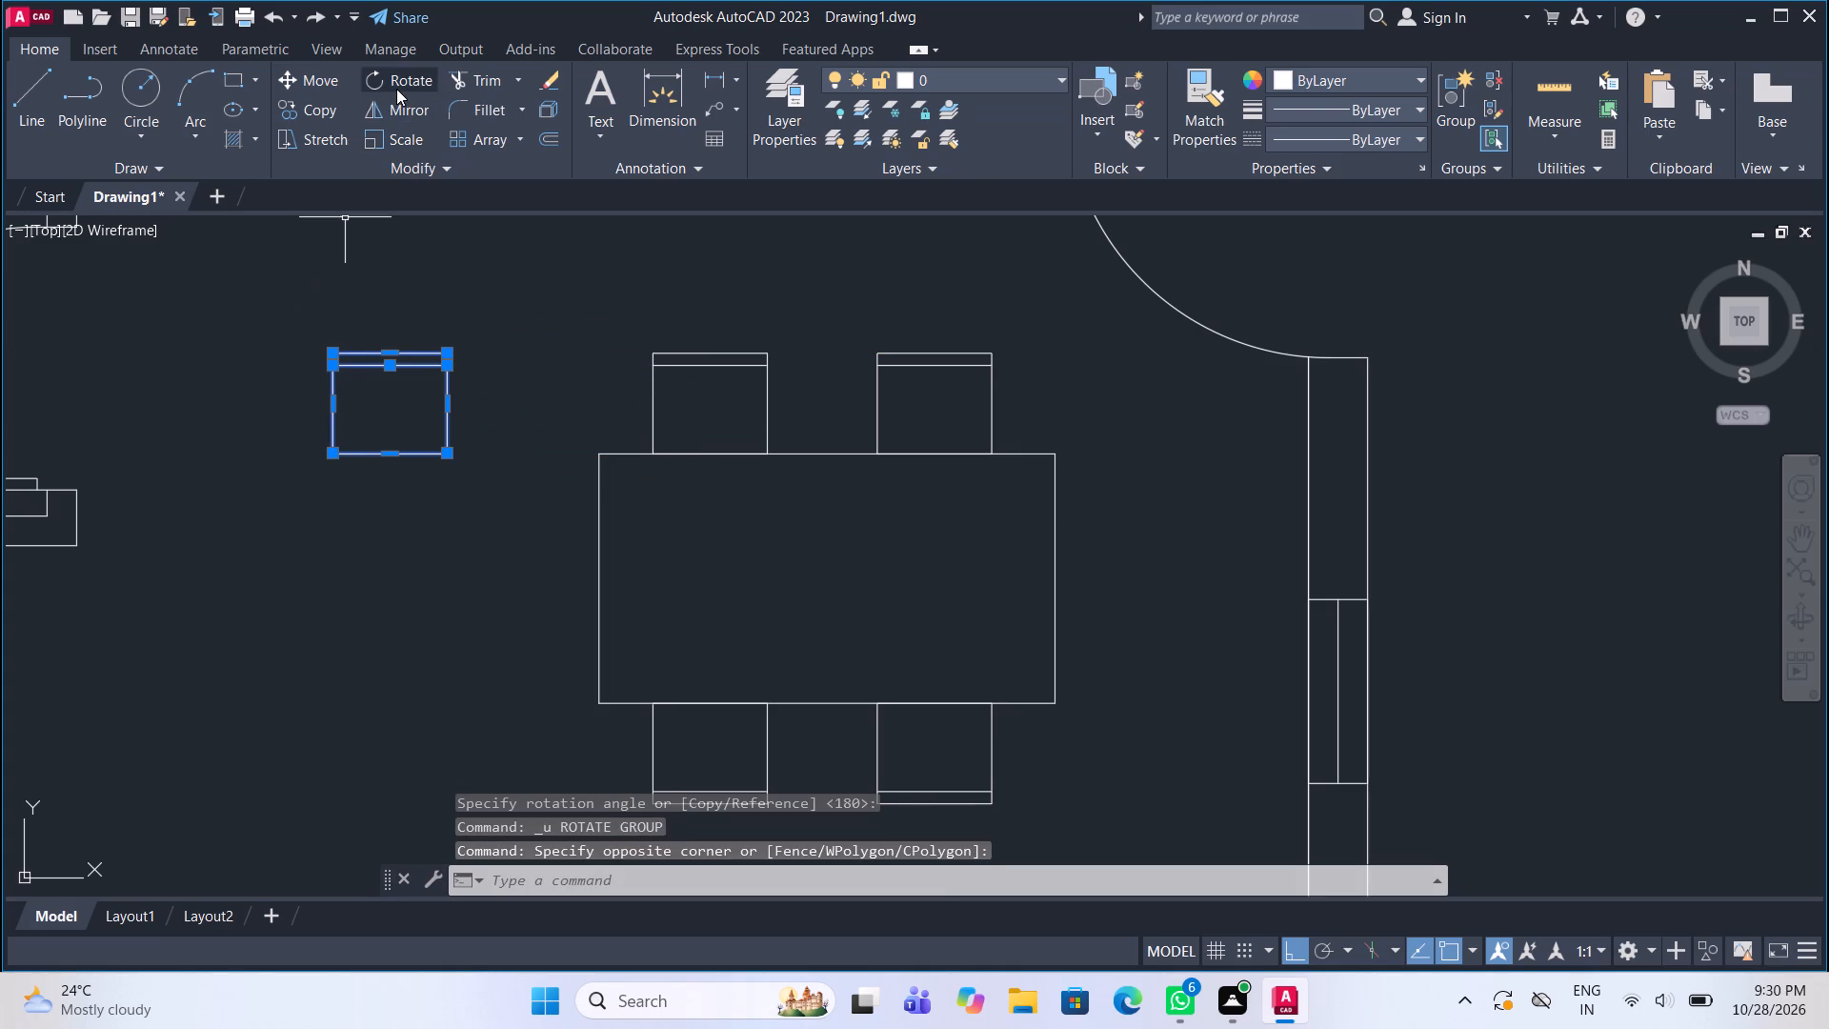
{"action": "left_click", "coordinate": [396, 89]}
{"action": "left_click", "coordinate": [407, 422]}
{"action": "left_click", "coordinate": [406, 318]}
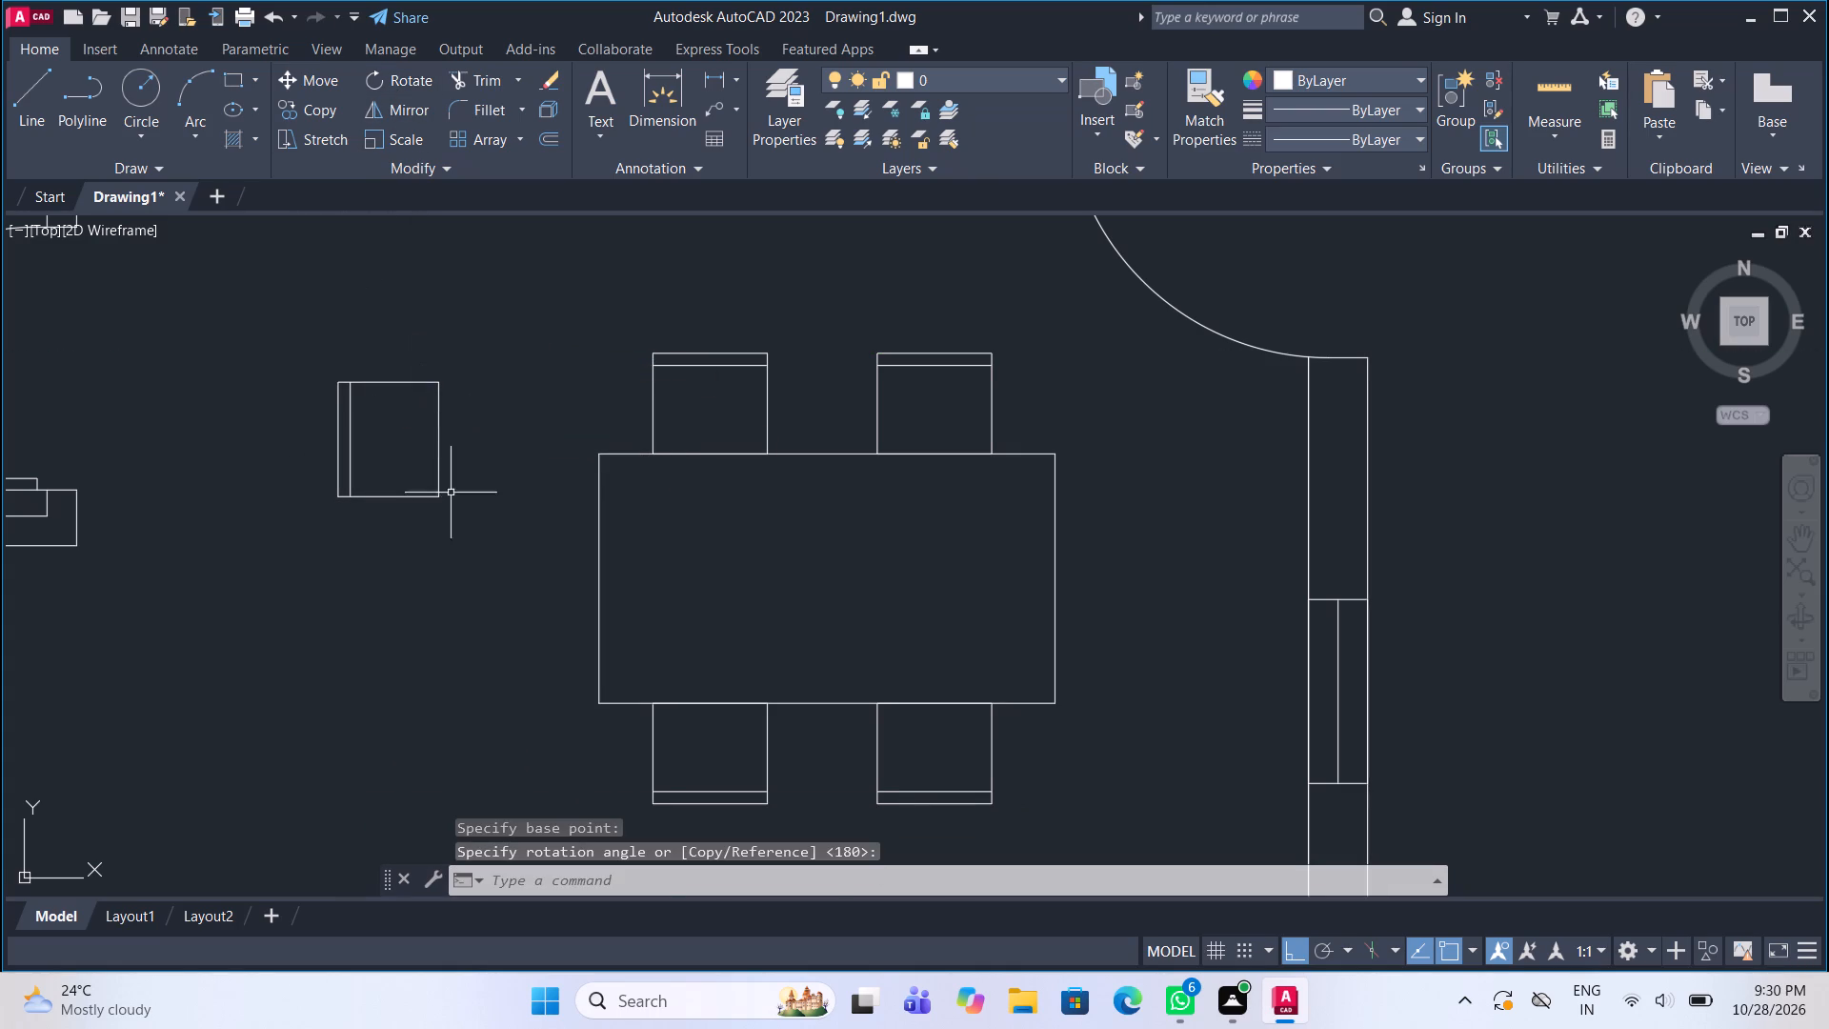
Move the rotated chair against the middle of the table's left edge, with Ortho off.
{"action": "left_click", "coordinate": [456, 522]}
{"action": "left_click", "coordinate": [299, 346]}
{"action": "left_click", "coordinate": [306, 84]}
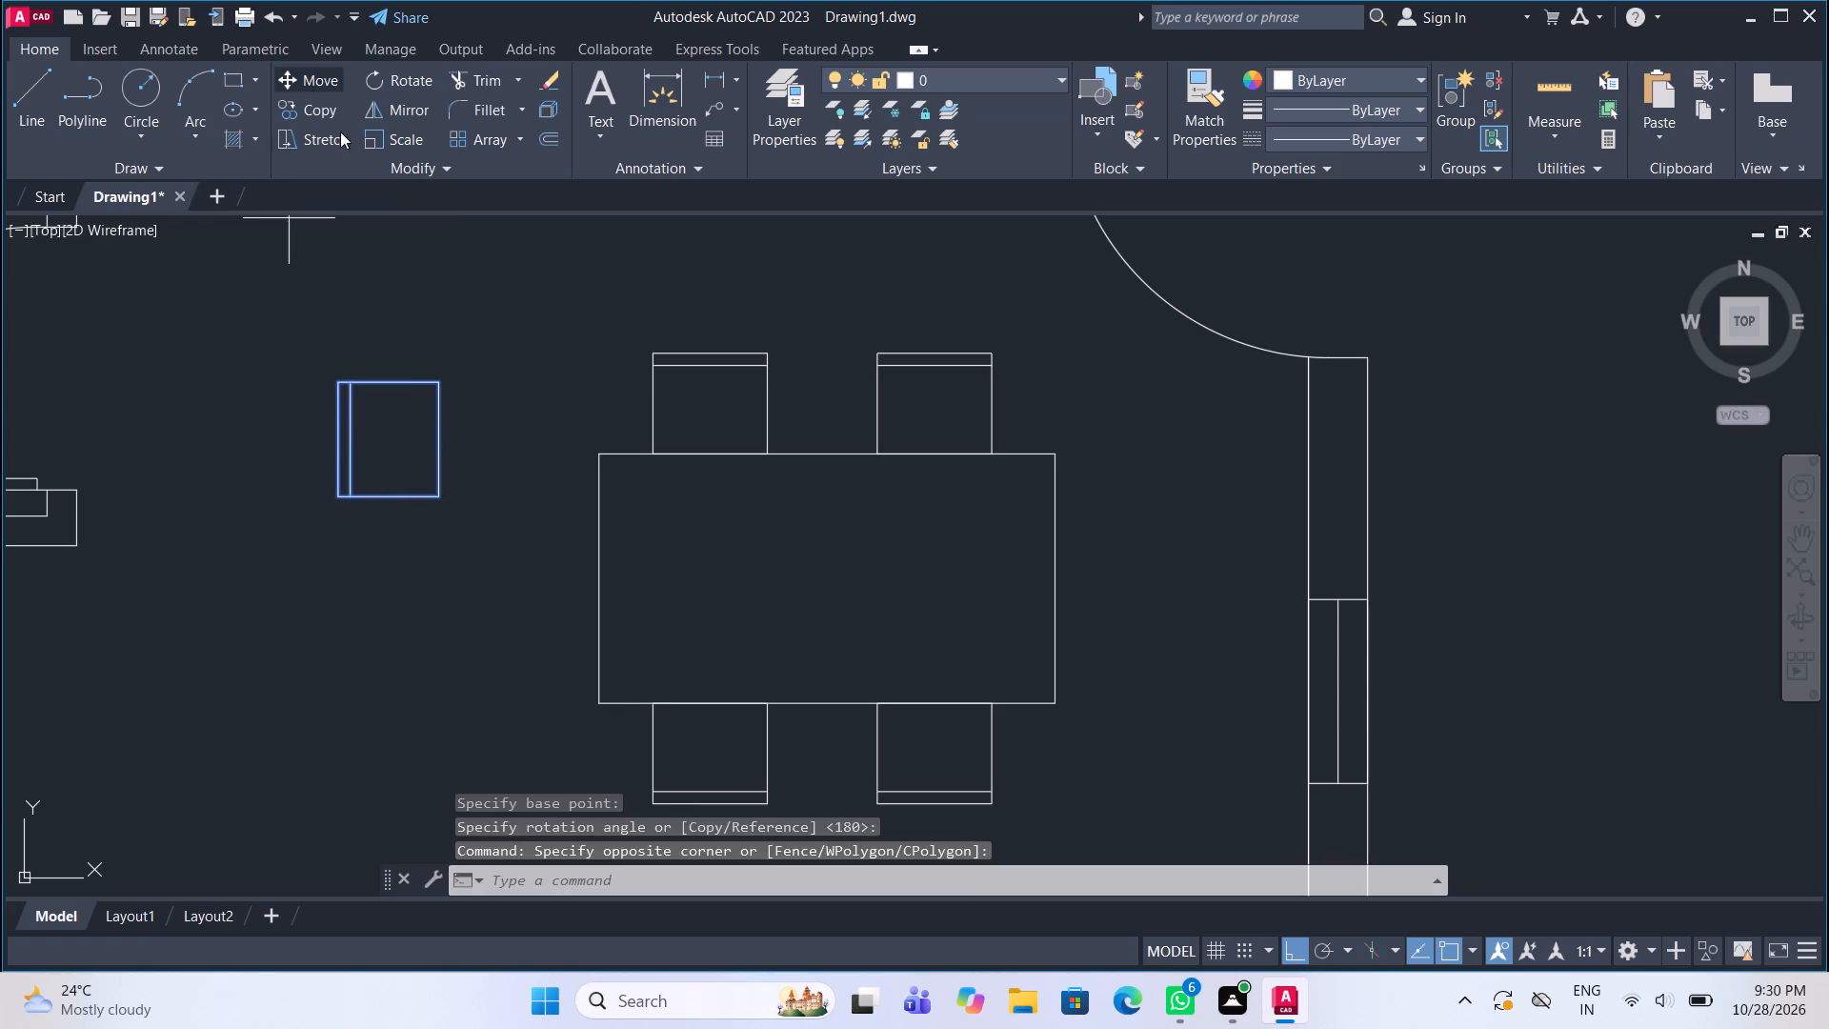
{"action": "left_click", "coordinate": [442, 382]}
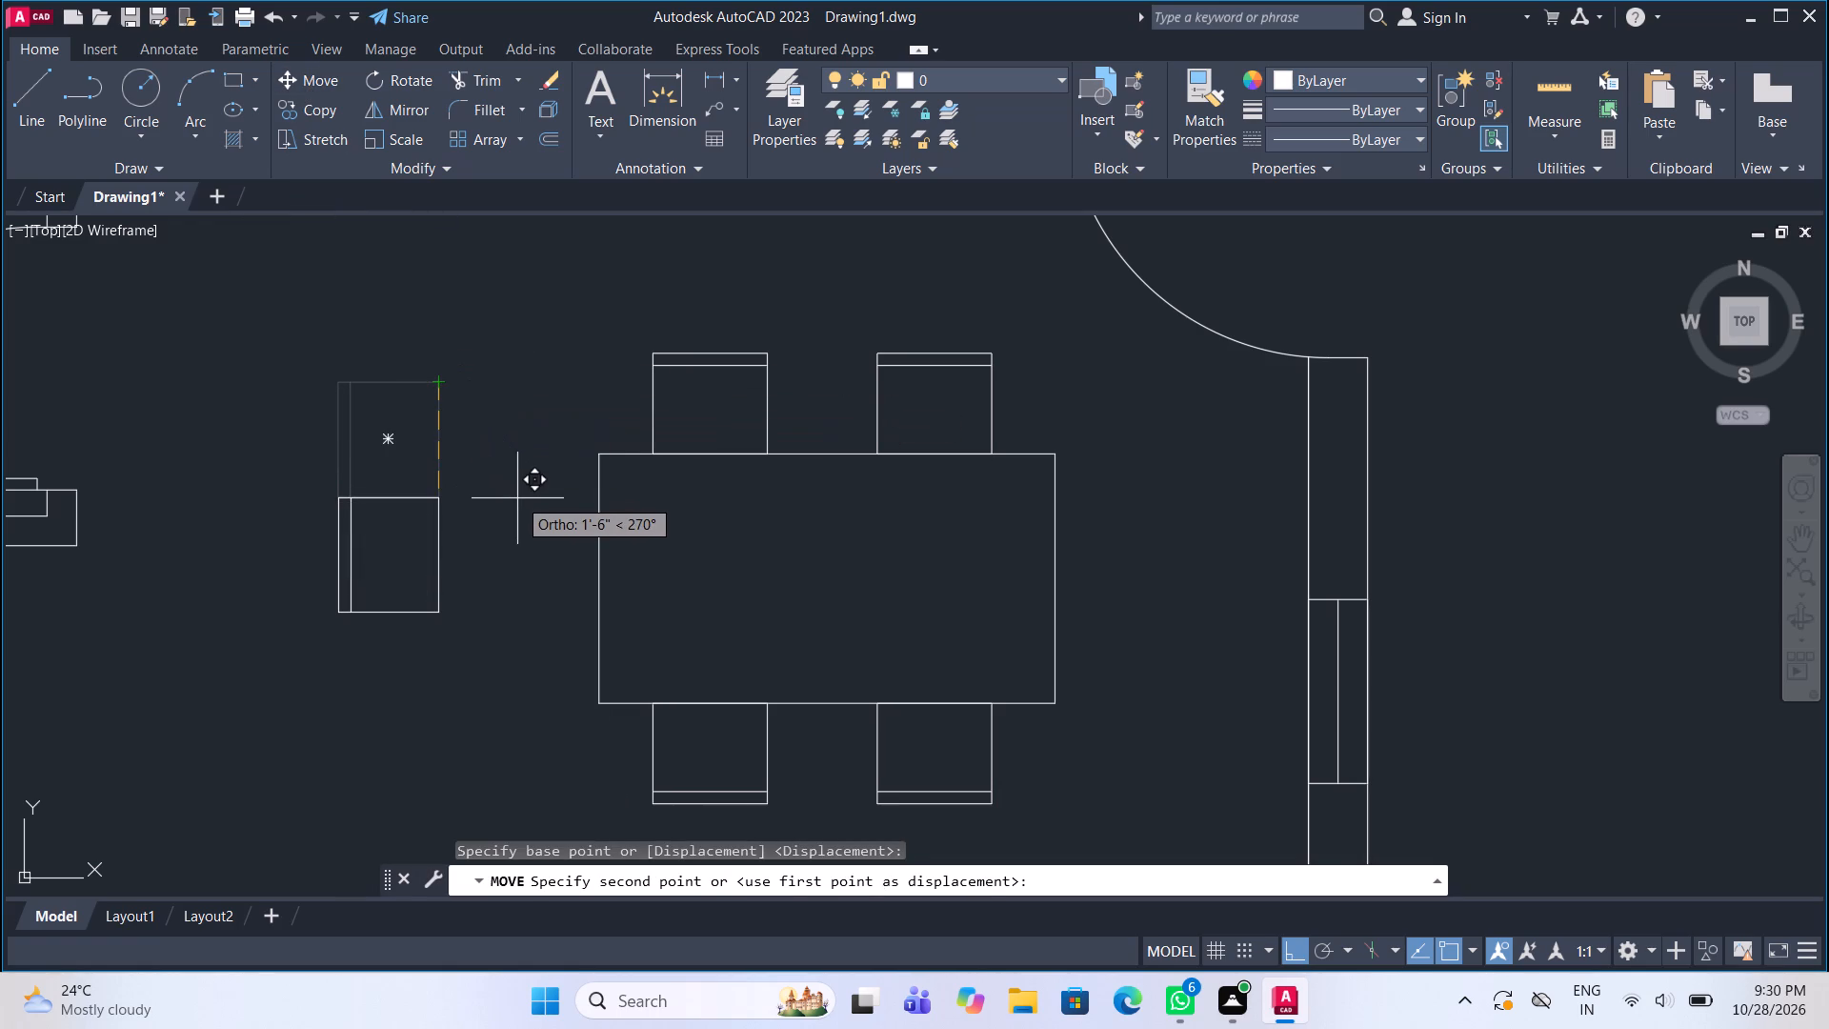
{"action": "key", "text": "F8"}
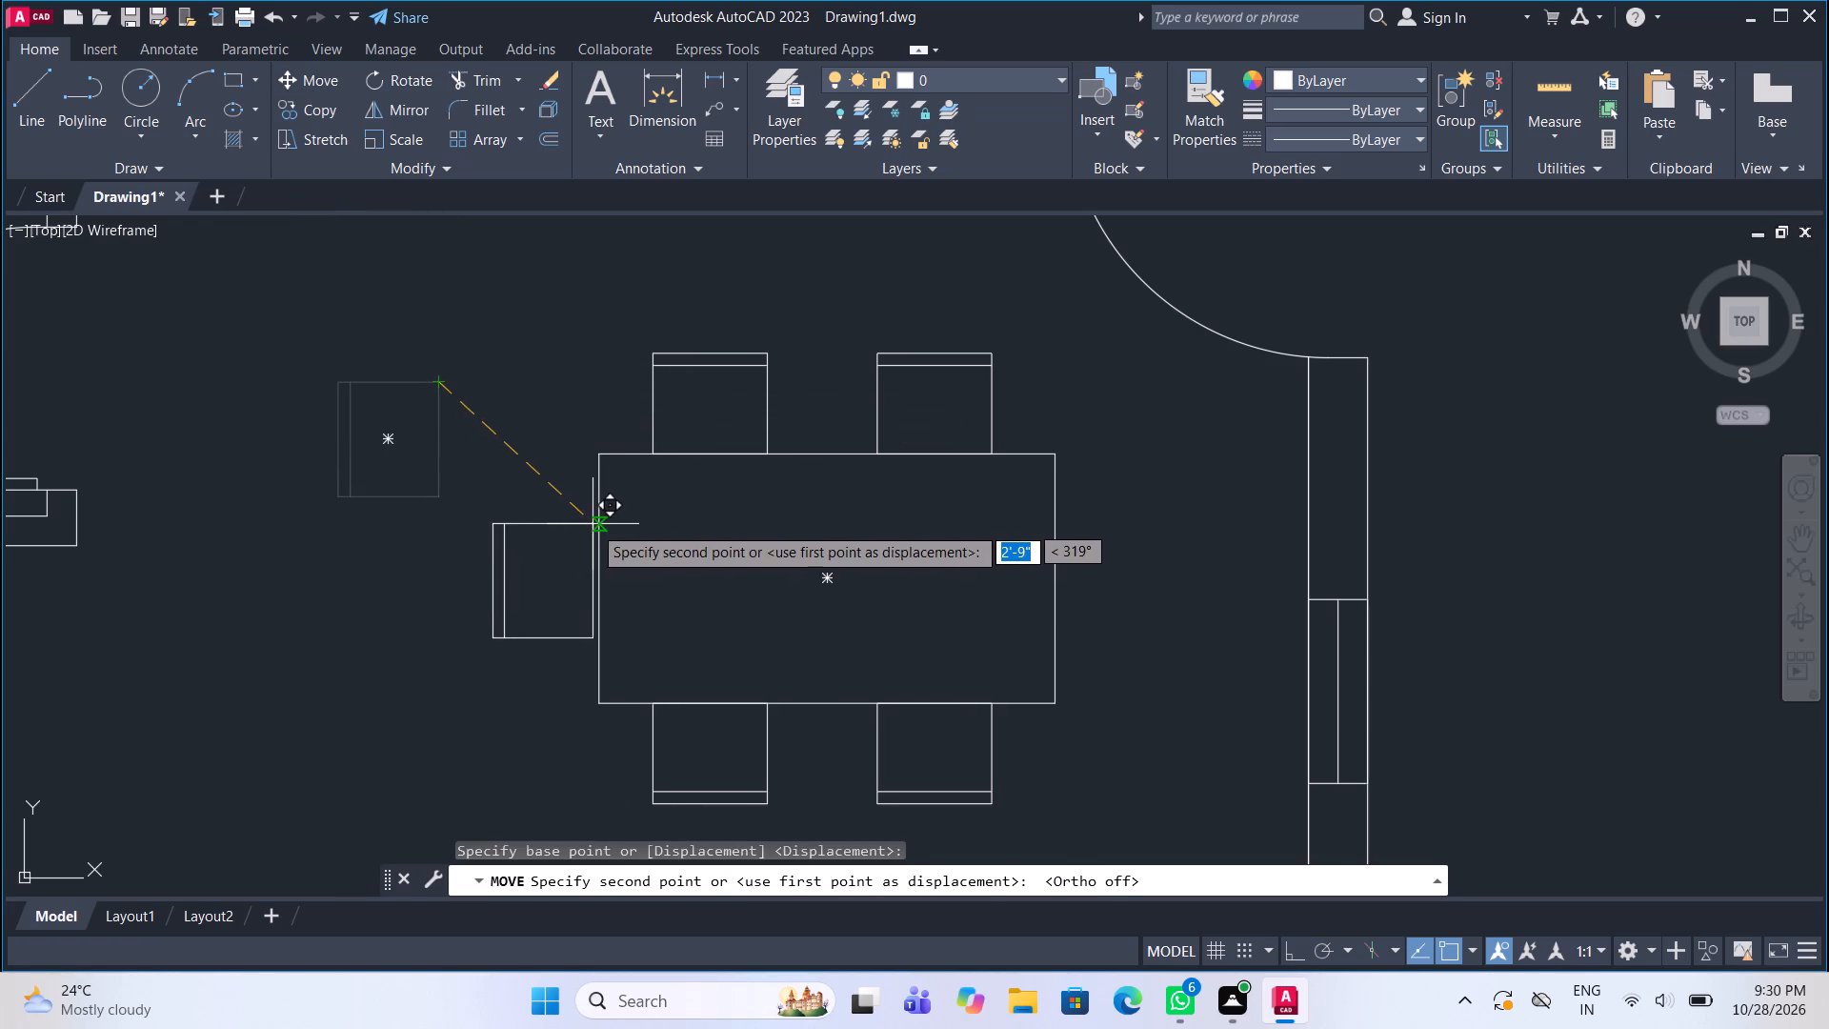
{"action": "left_click", "coordinate": [593, 525]}
Mirror the left chair about the table's vertical centre line to its right edge with Ortho on, keeping the original.
{"action": "left_click_drag", "start_coordinate": [563, 671], "coordinate": [557, 660]}
{"action": "double_click", "coordinate": [372, 476]}
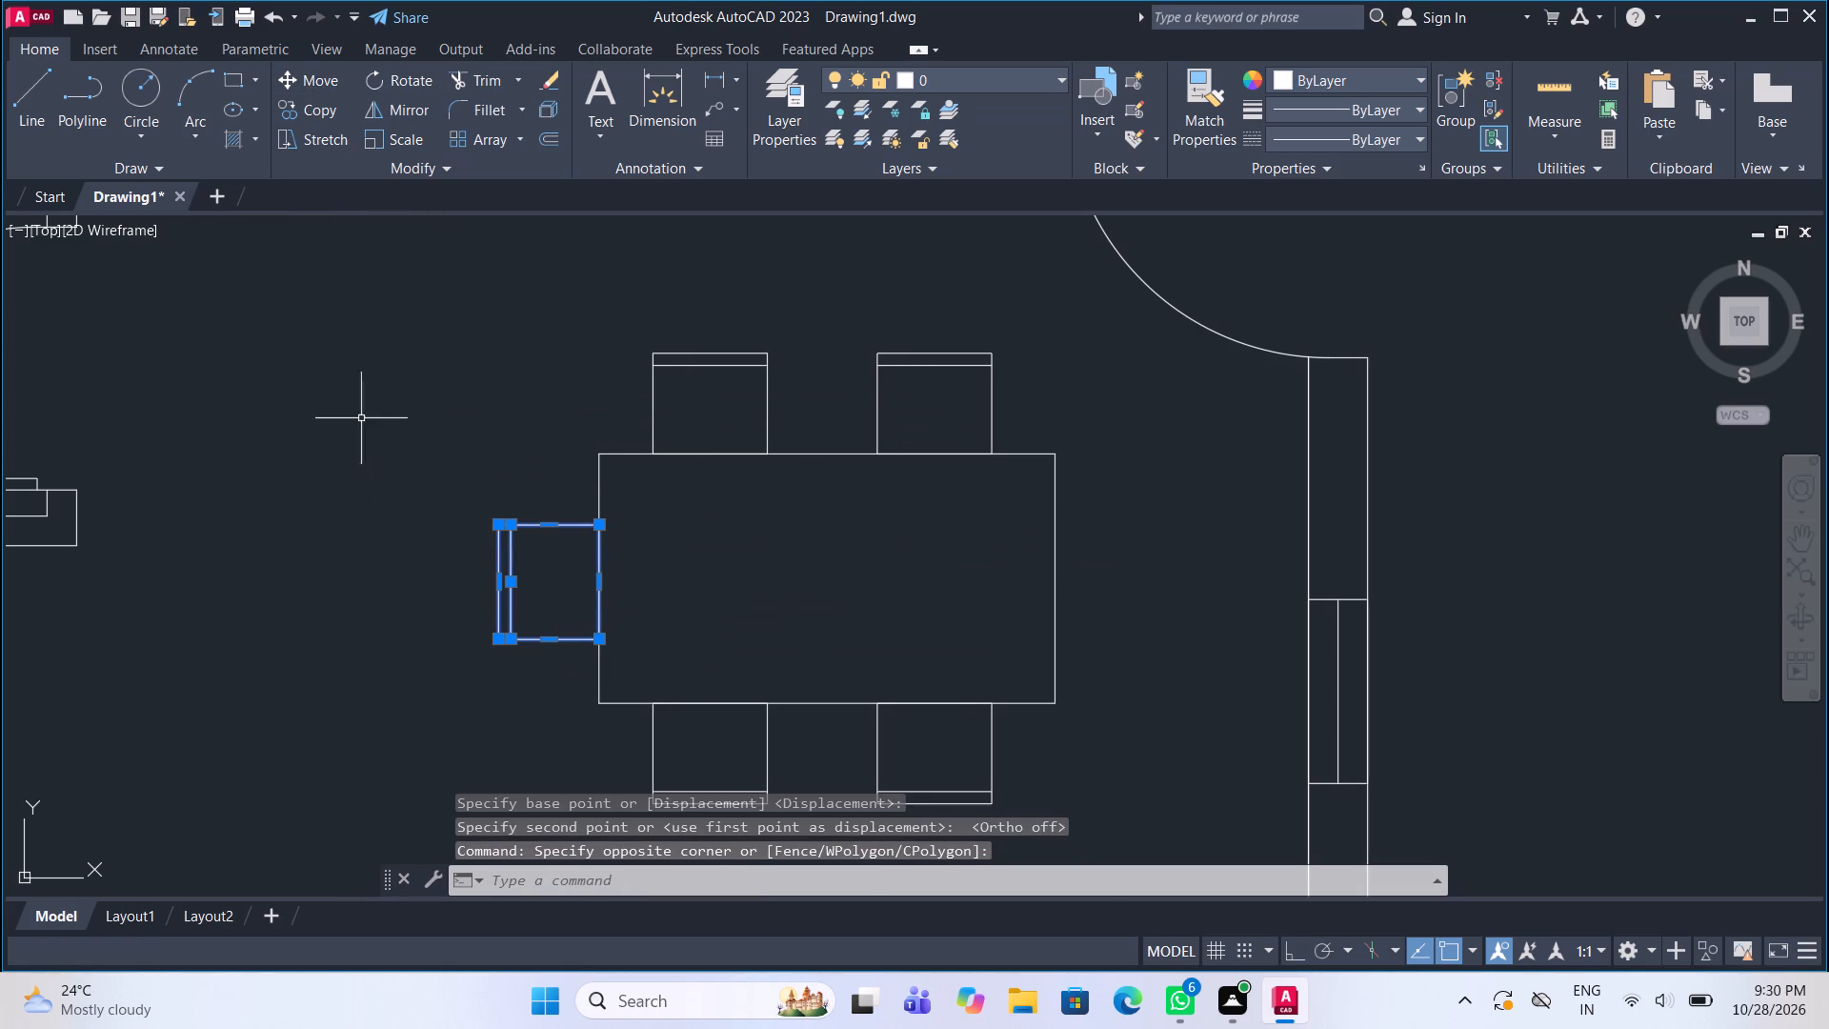
{"action": "left_click", "coordinate": [386, 106]}
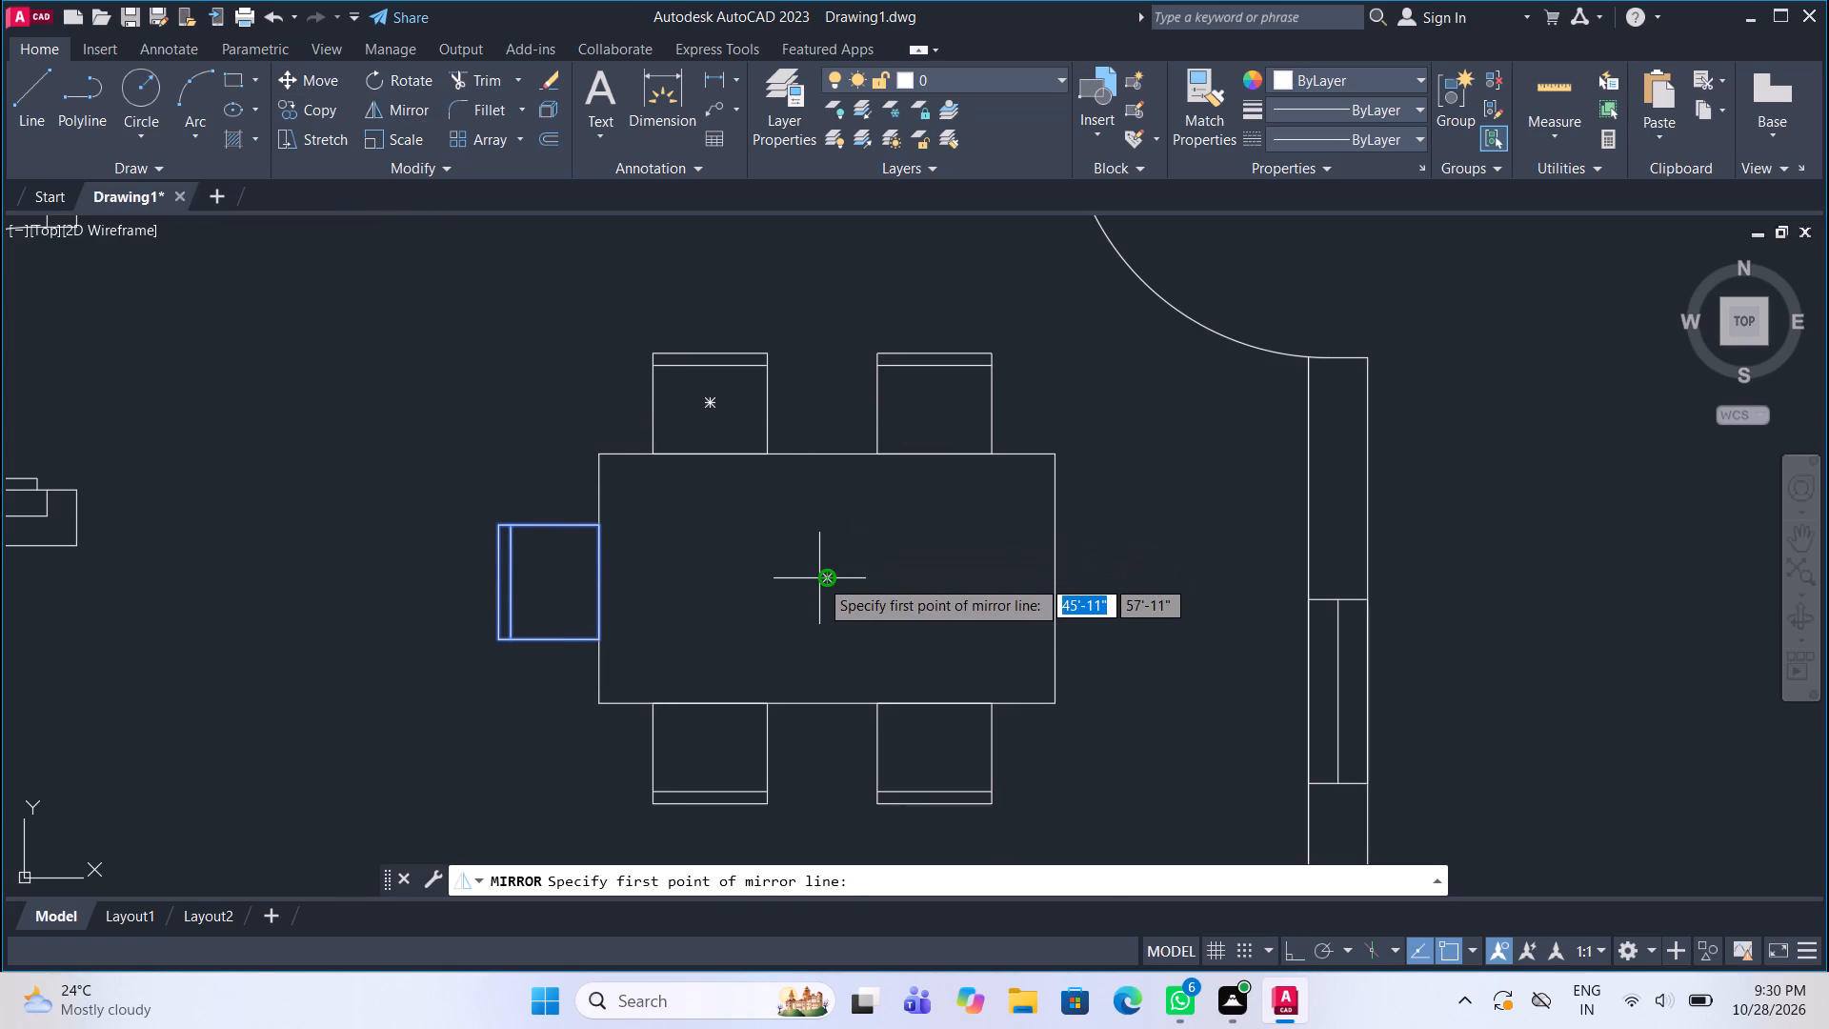
{"action": "double_click", "coordinate": [819, 578]}
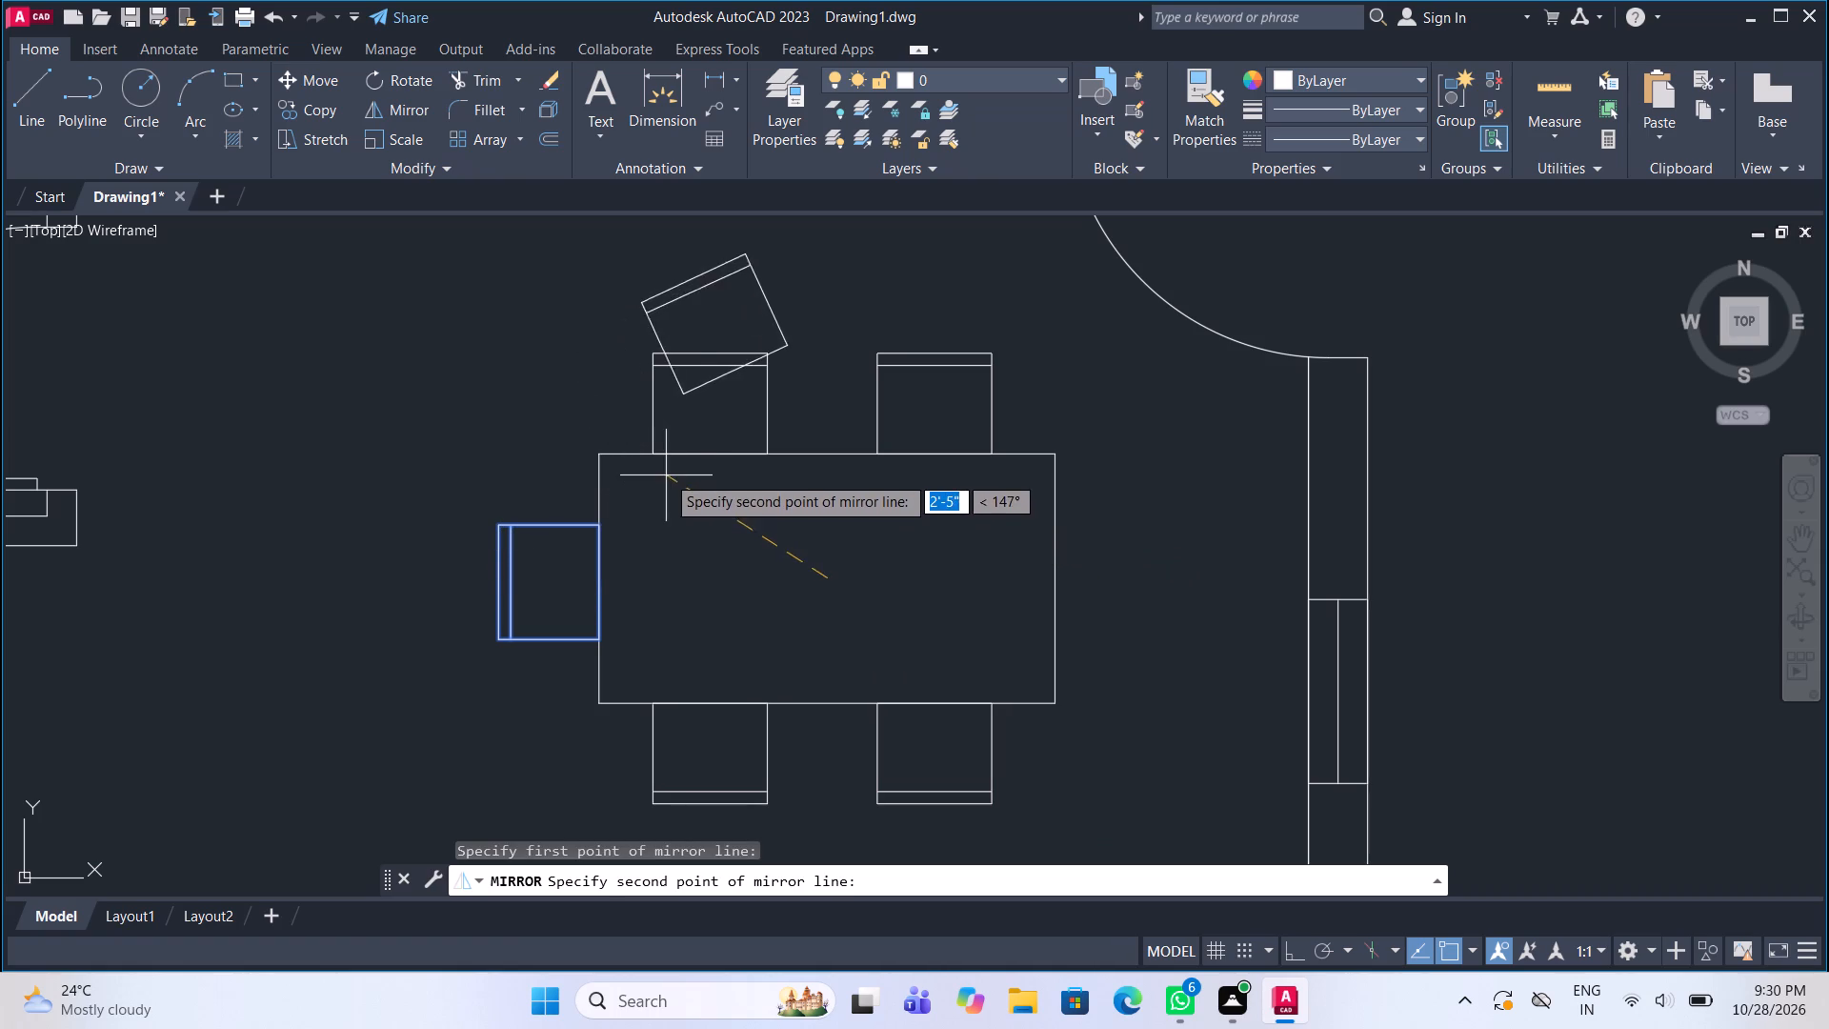
{"action": "key", "text": "F8"}
{"action": "left_click", "coordinate": [814, 313]}
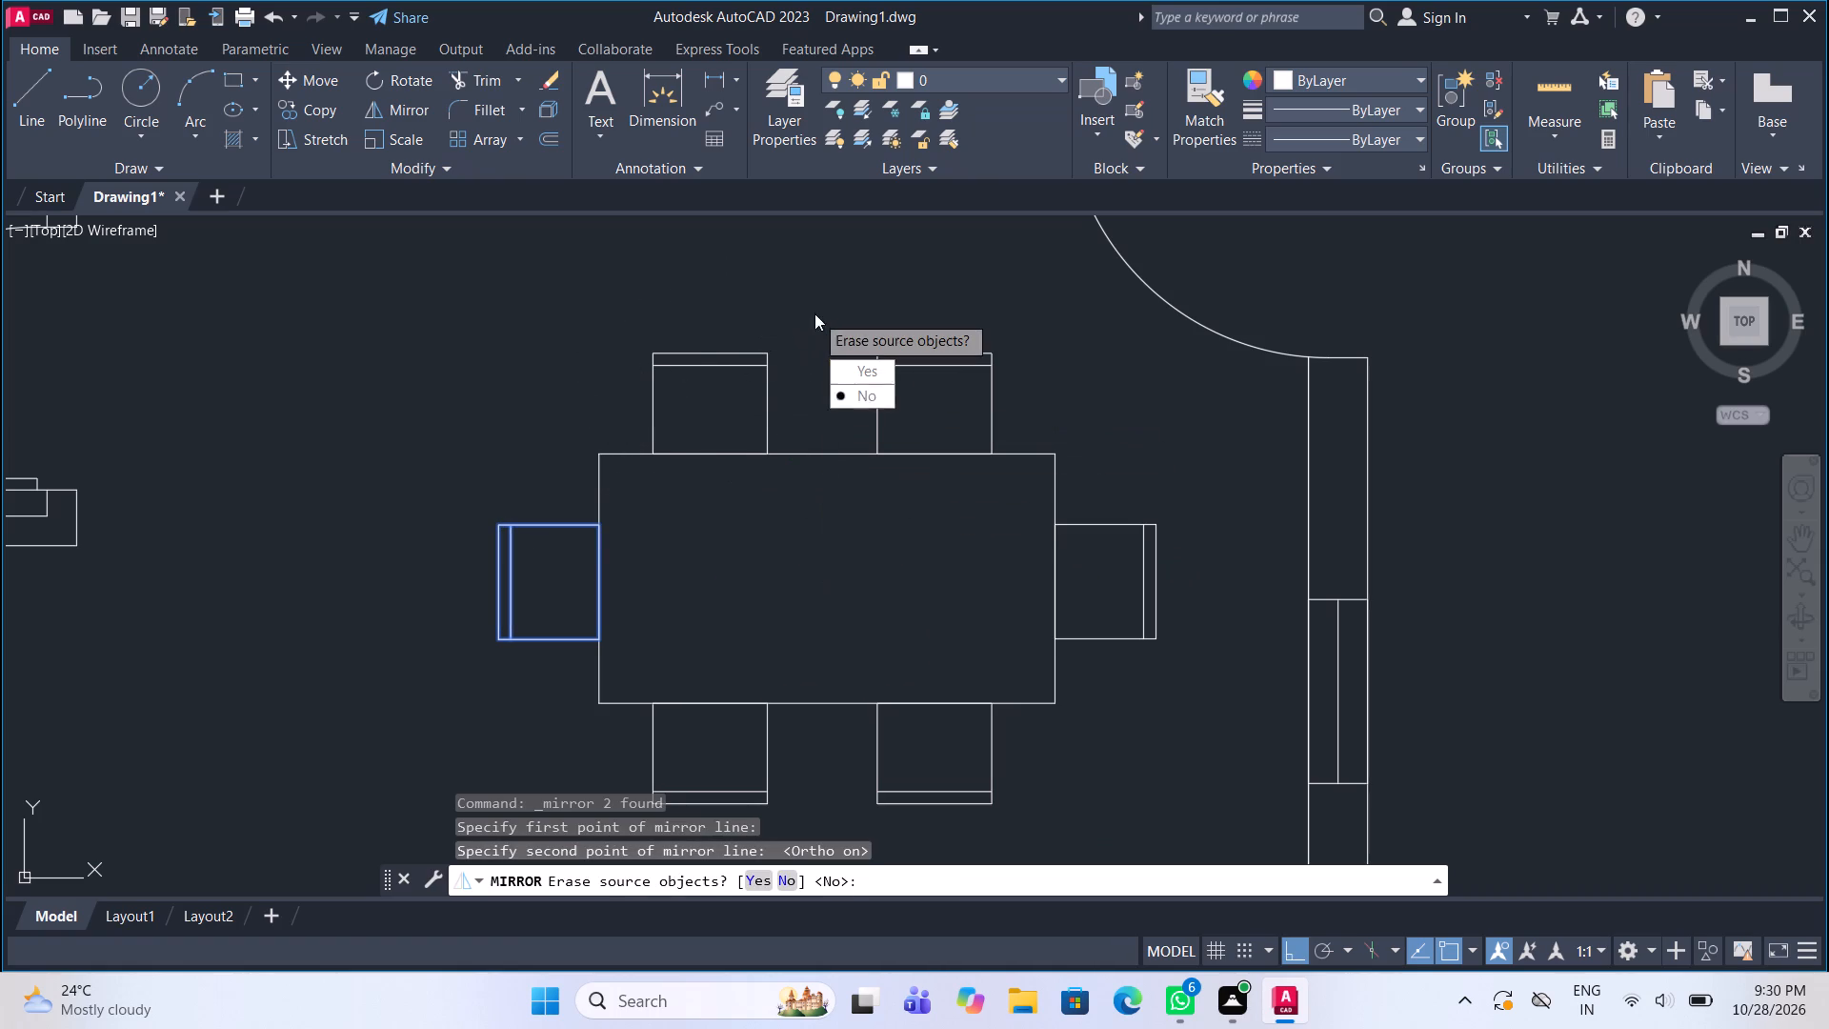
{"action": "left_click_drag", "start_coordinate": [868, 397], "coordinate": [814, 313]}
Scale the dining table and its six chairs down freehand about a point near the table's centre.
{"action": "scroll", "coordinate": [719, 349], "scroll_direction": "down", "scroll_amount": 3}
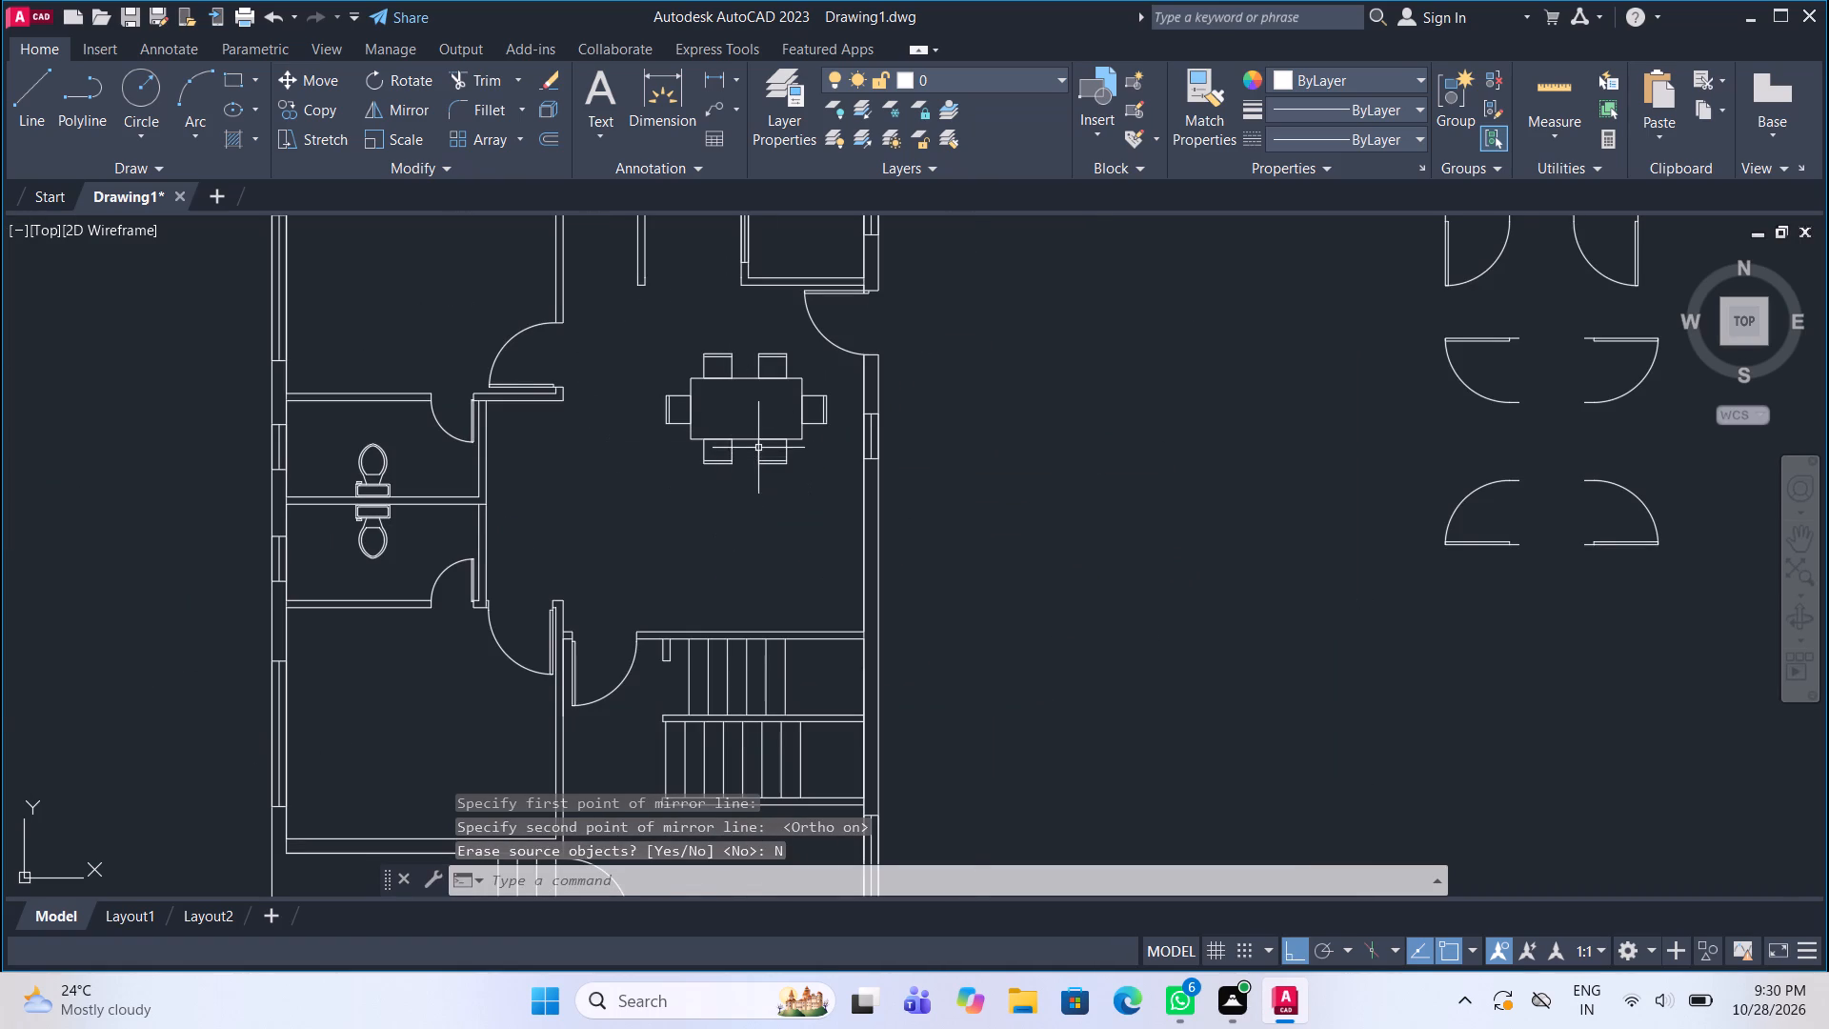
{"action": "middle_click_drag", "start_coordinate": [765, 496], "coordinate": [733, 445]}
{"action": "scroll", "coordinate": [783, 313], "scroll_direction": "up", "scroll_amount": 1}
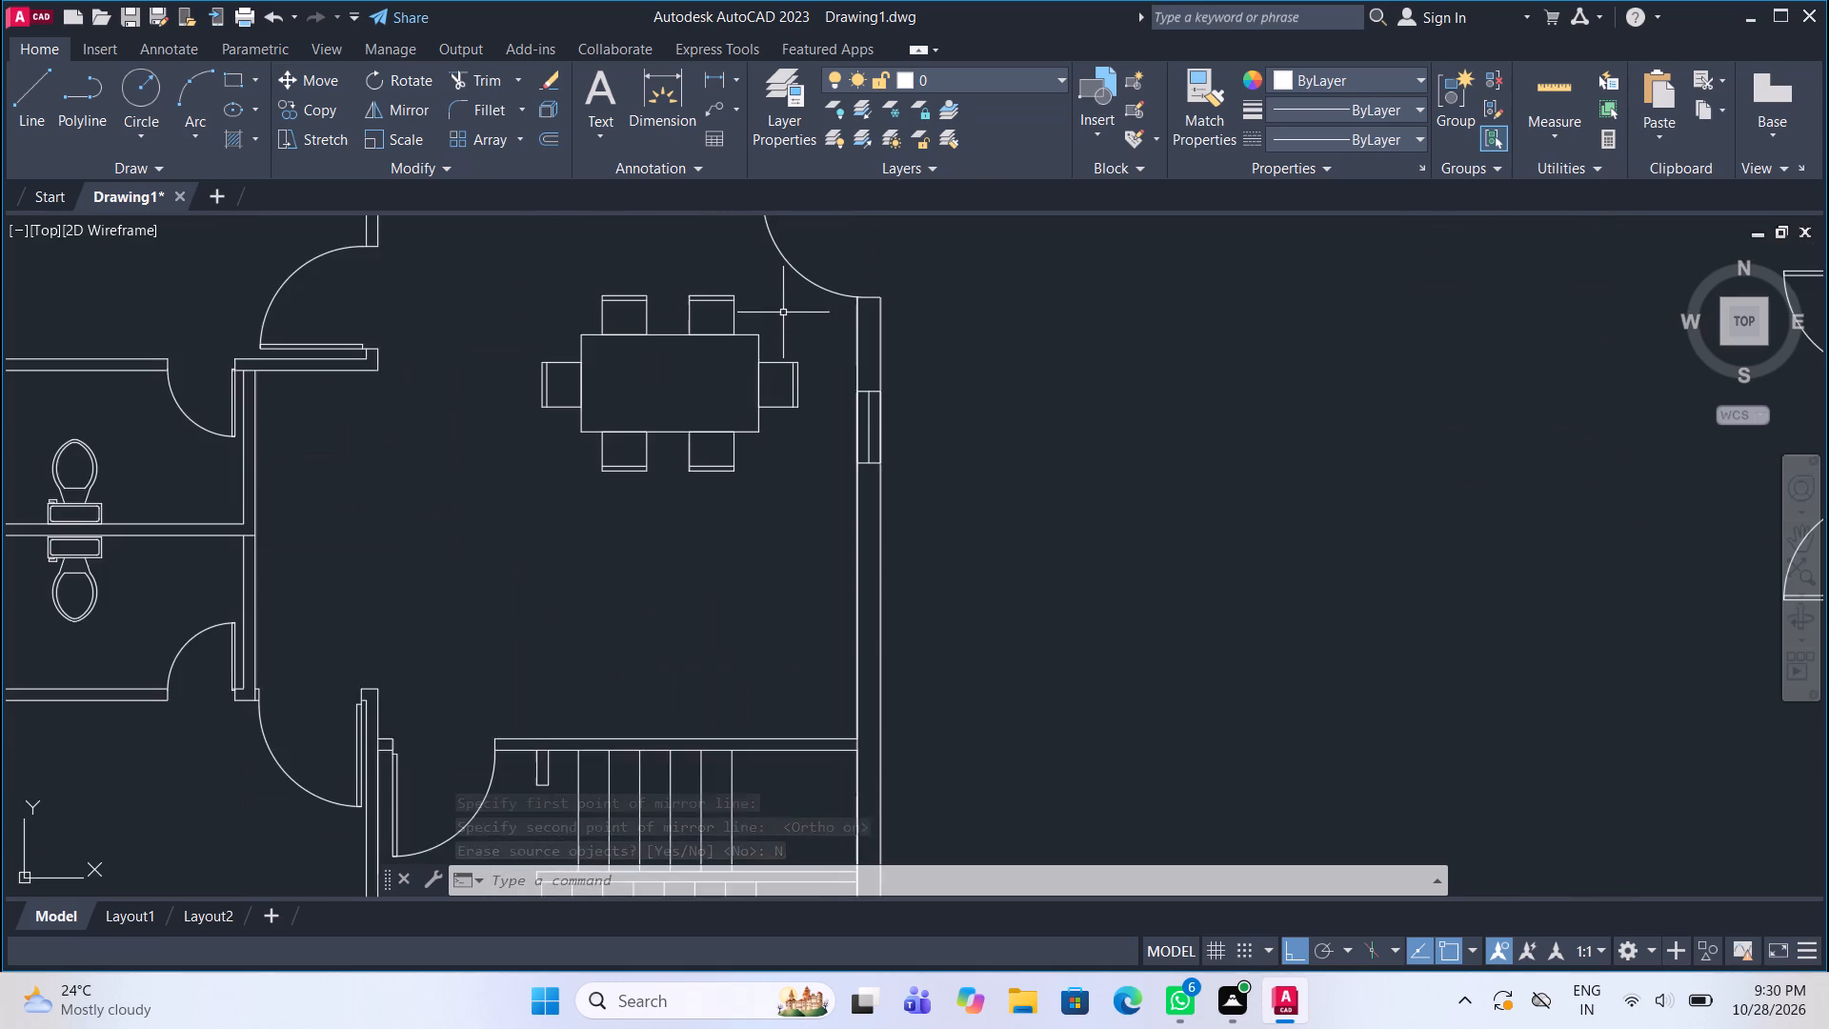
{"action": "middle_click_drag", "start_coordinate": [783, 313], "coordinate": [783, 366]}
{"action": "left_click", "coordinate": [804, 527]}
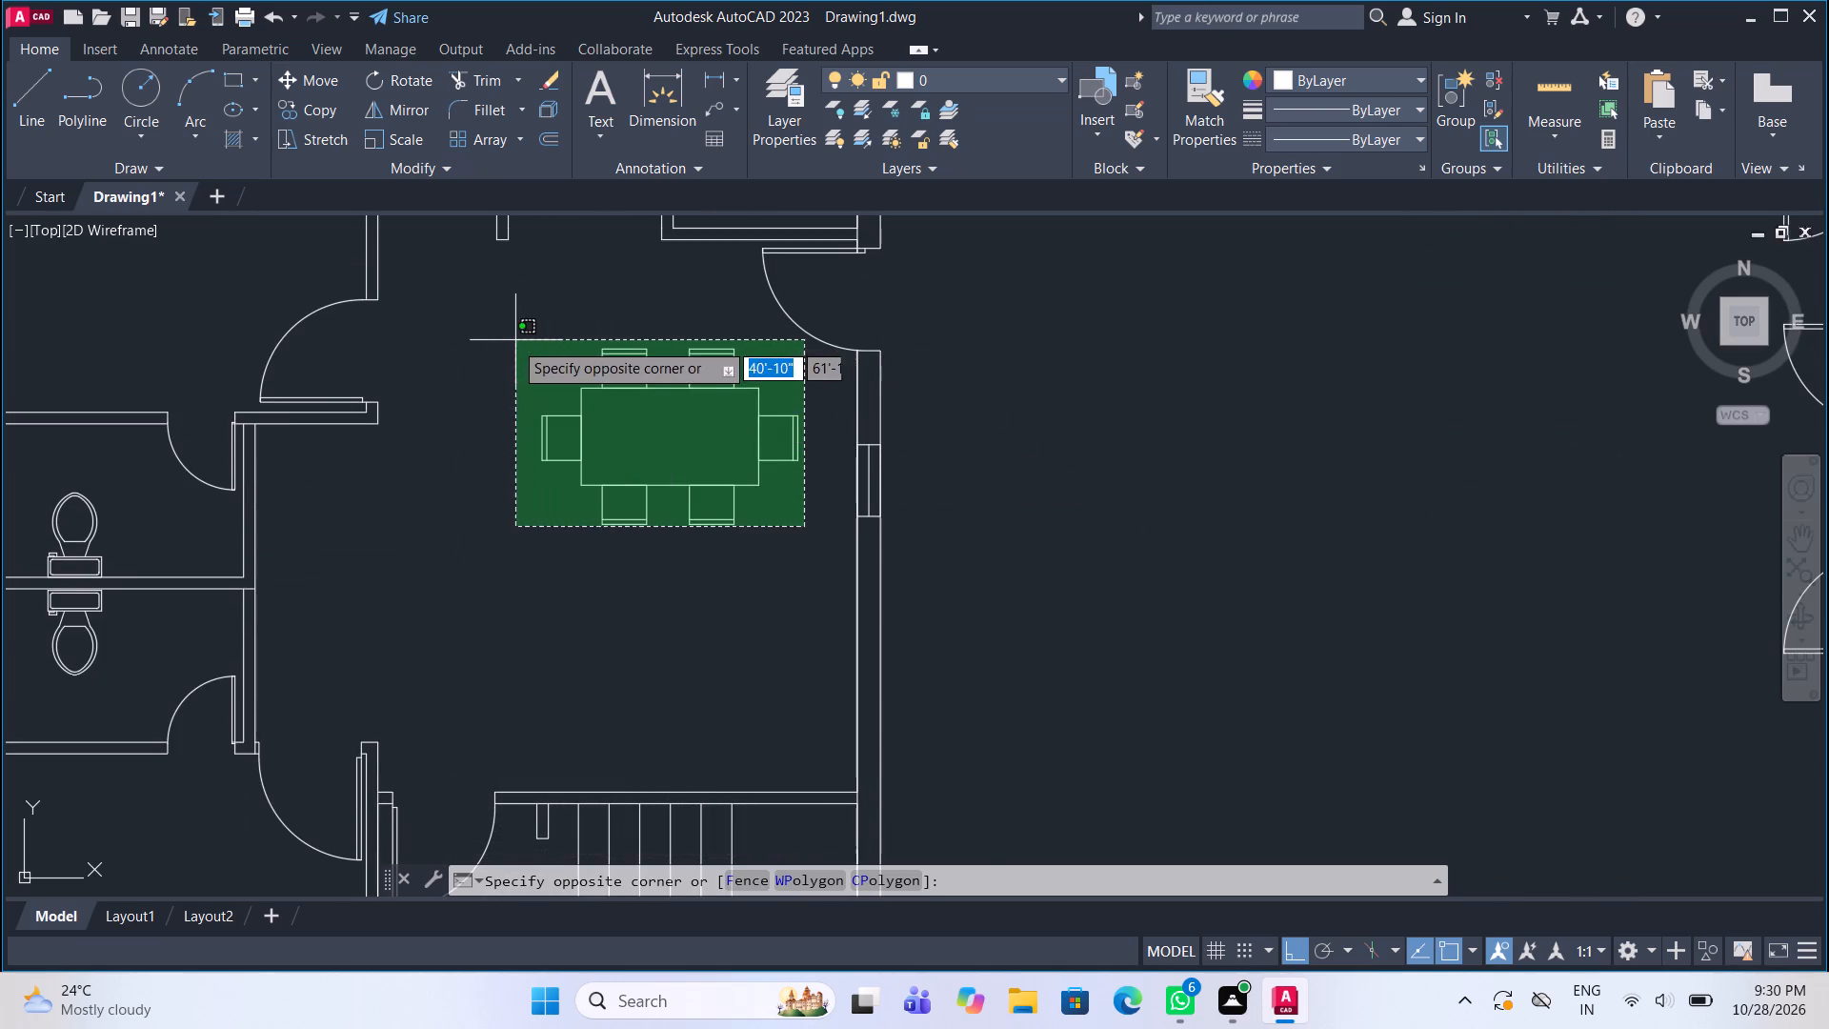
{"action": "left_click", "coordinate": [513, 340]}
{"action": "left_click", "coordinate": [399, 138]}
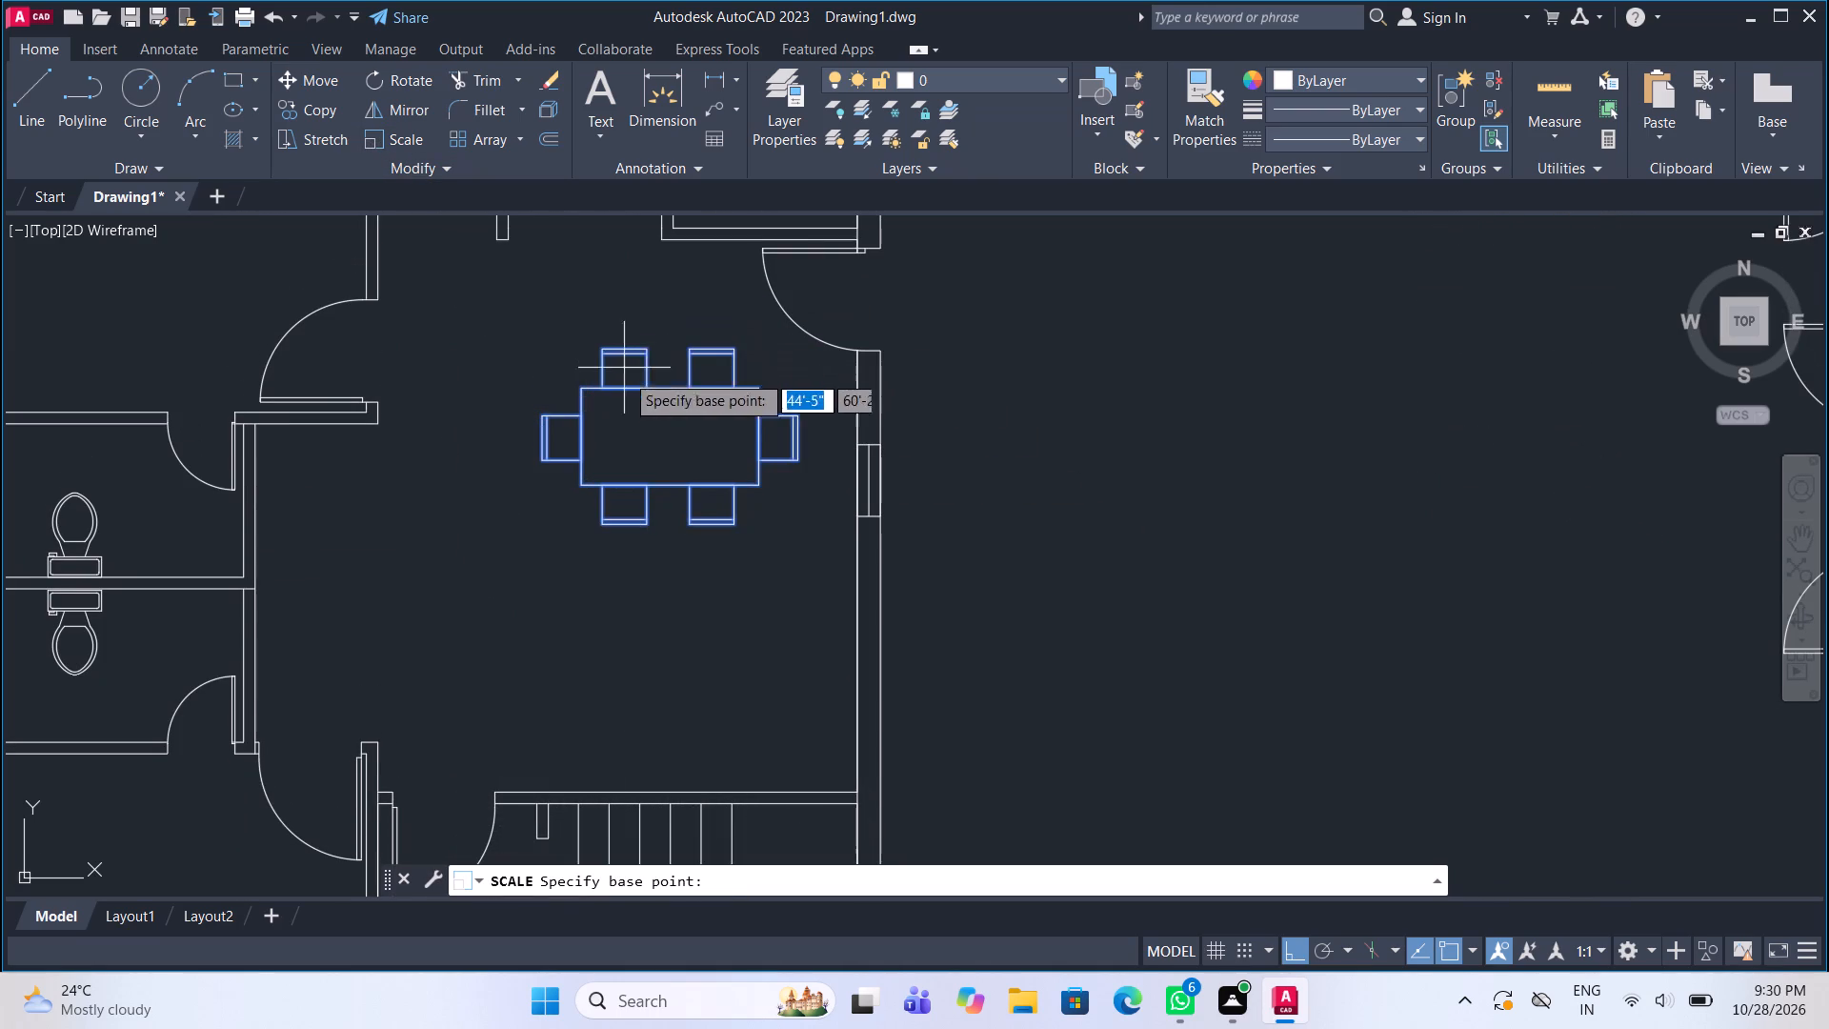
{"action": "left_click", "coordinate": [659, 431]}
{"action": "left_click", "coordinate": [728, 474]}
Draw a horizontal sofa rectangle in the hall, below the dining set and above the staircase.
{"action": "scroll", "coordinate": [739, 361], "scroll_direction": "down", "scroll_amount": 1}
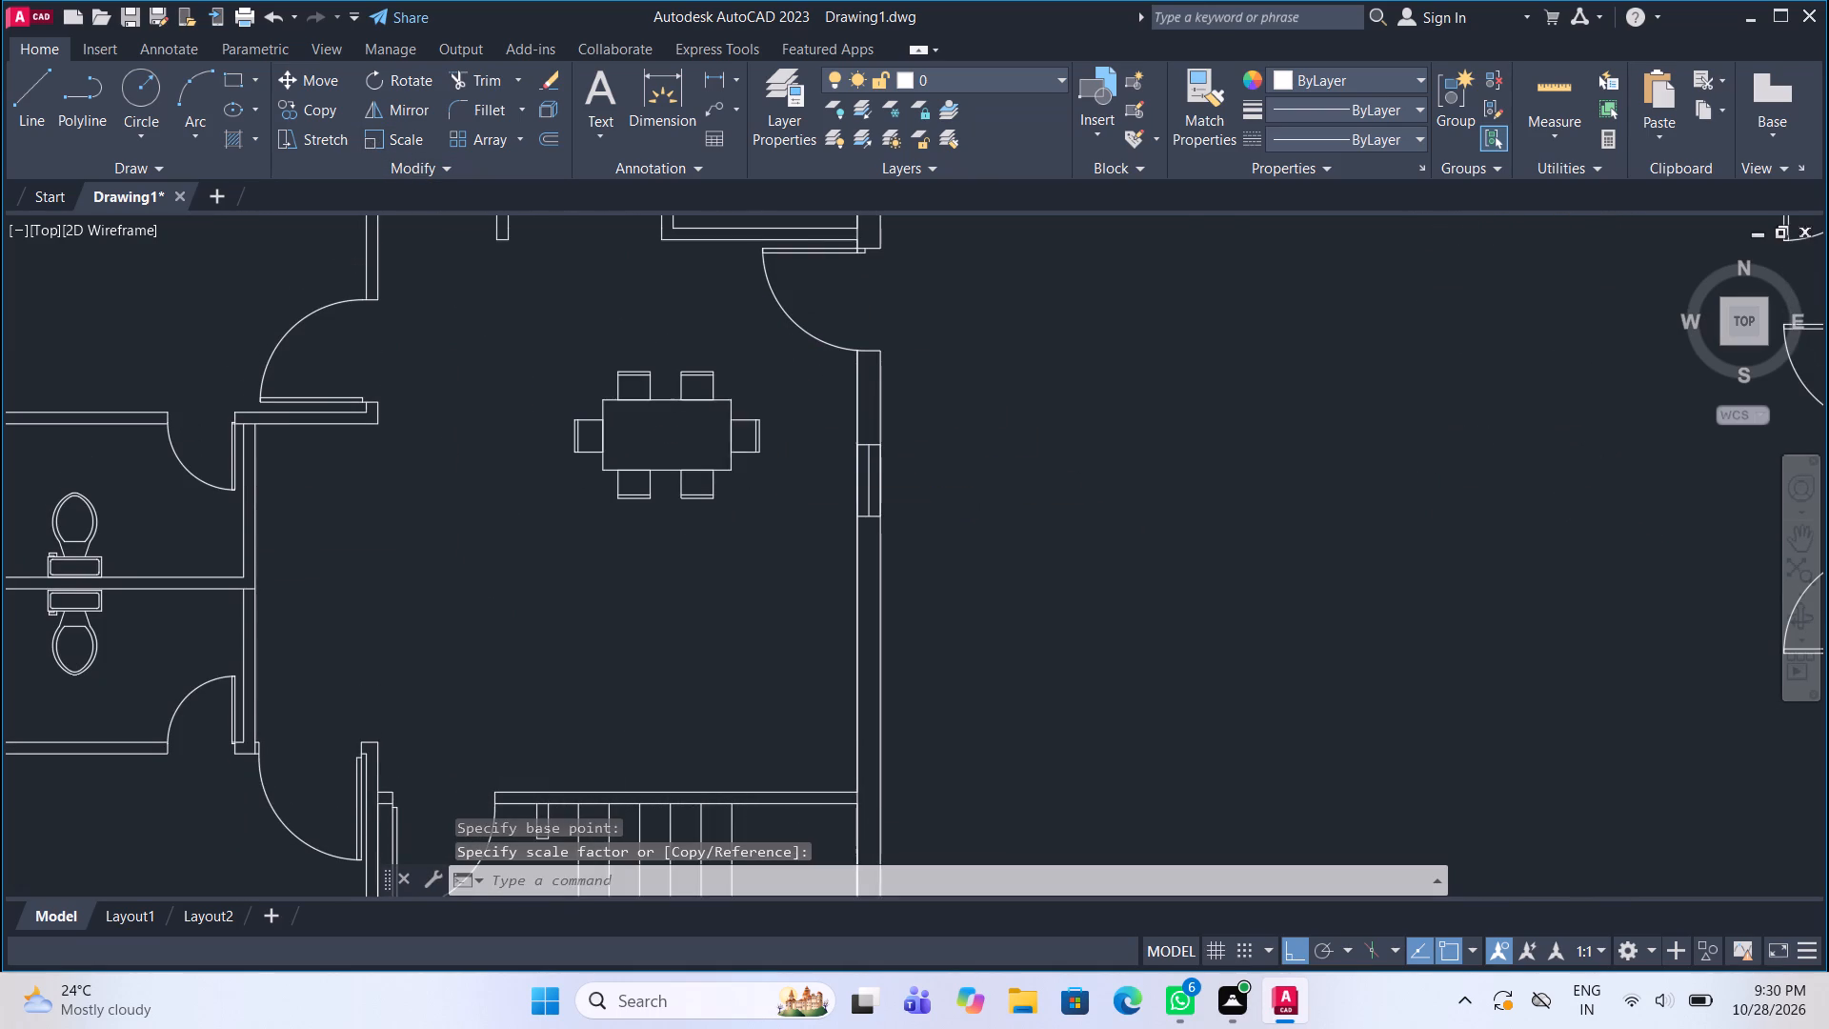
{"action": "scroll", "coordinate": [745, 372], "scroll_direction": "down", "scroll_amount": 1}
{"action": "middle_click_drag", "start_coordinate": [729, 514], "coordinate": [708, 464]}
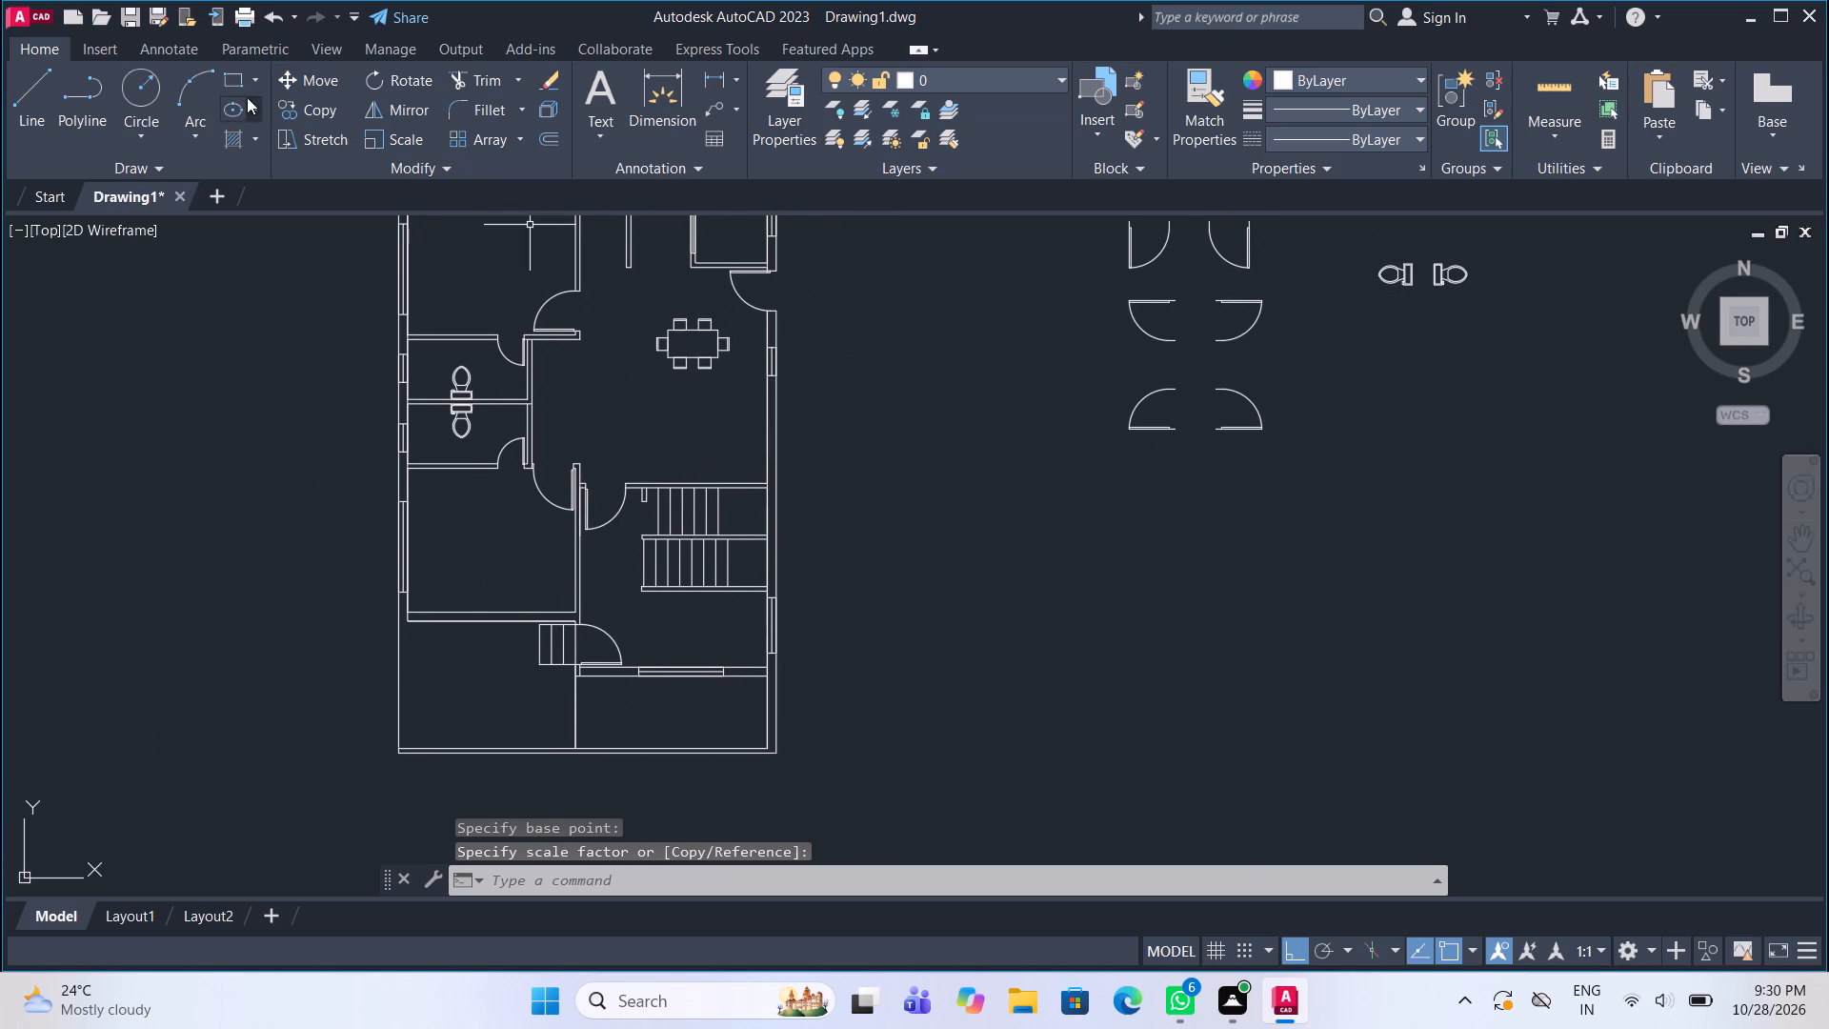
{"action": "left_click", "coordinate": [234, 89]}
{"action": "scroll", "coordinate": [684, 394], "scroll_direction": "up", "scroll_amount": 2}
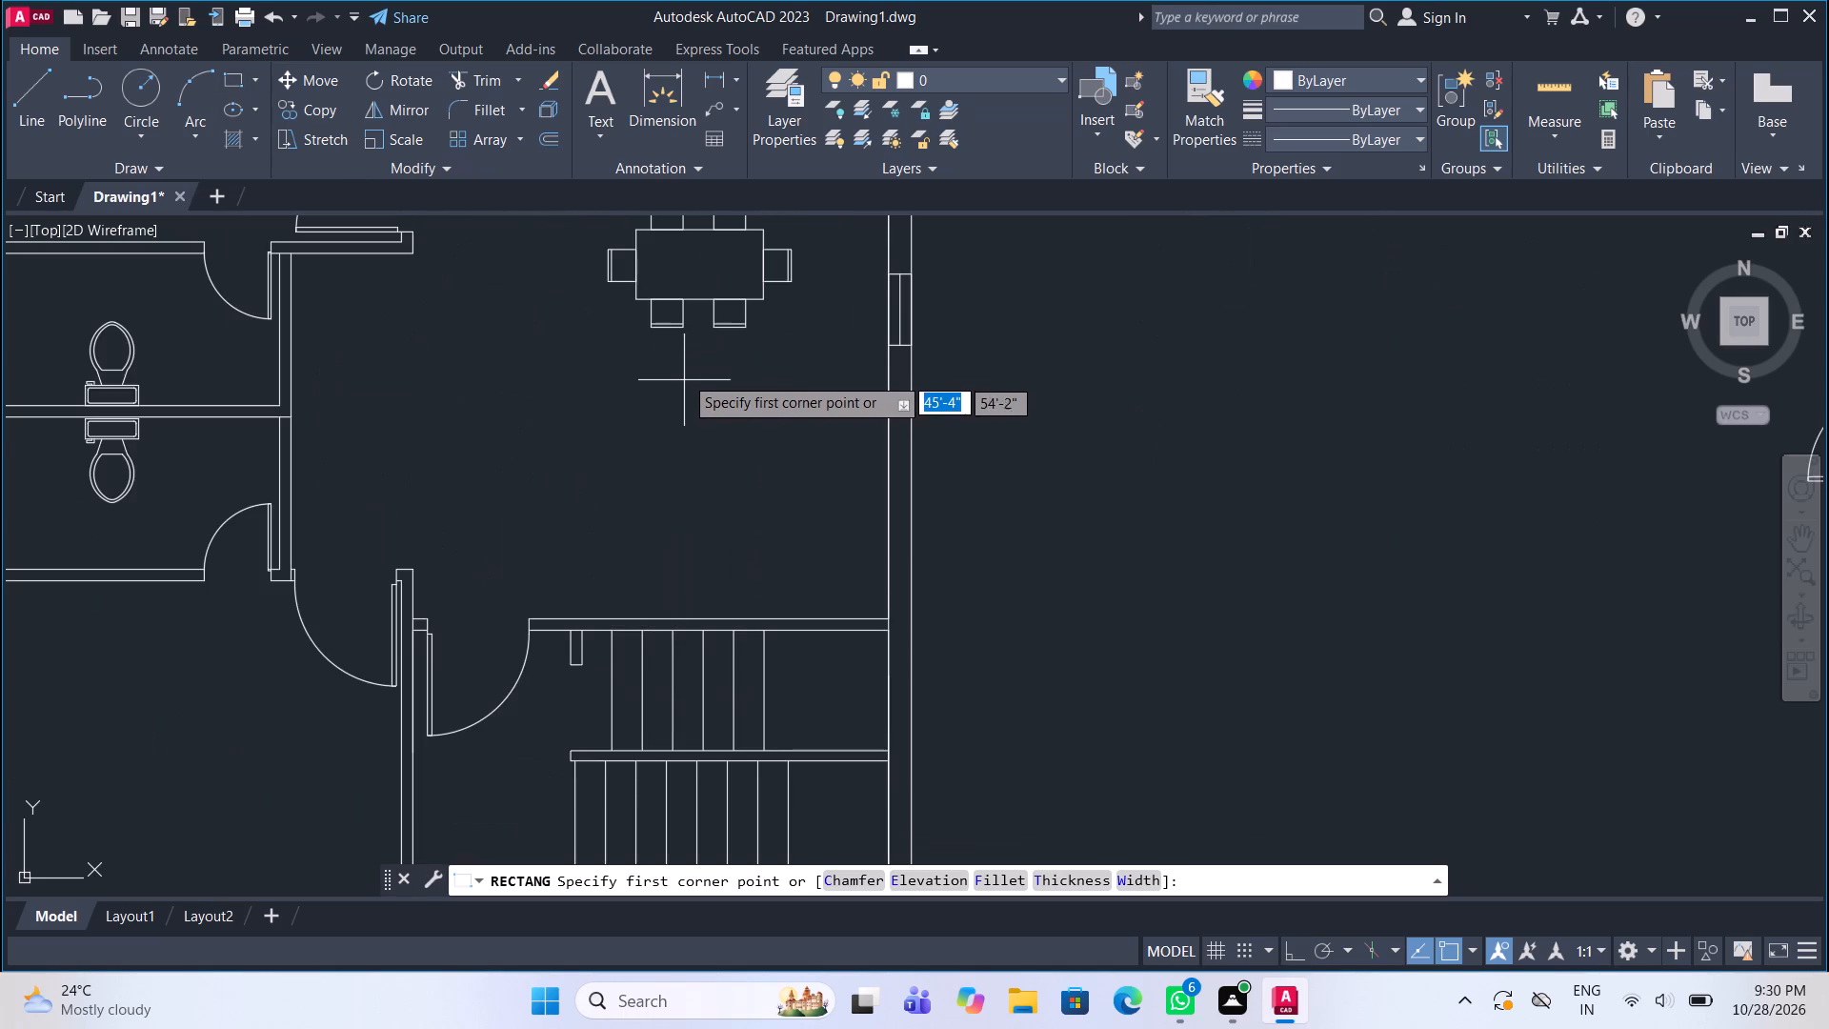
{"action": "scroll", "coordinate": [665, 374], "scroll_direction": "up", "scroll_amount": 1}
{"action": "left_click", "coordinate": [657, 358]}
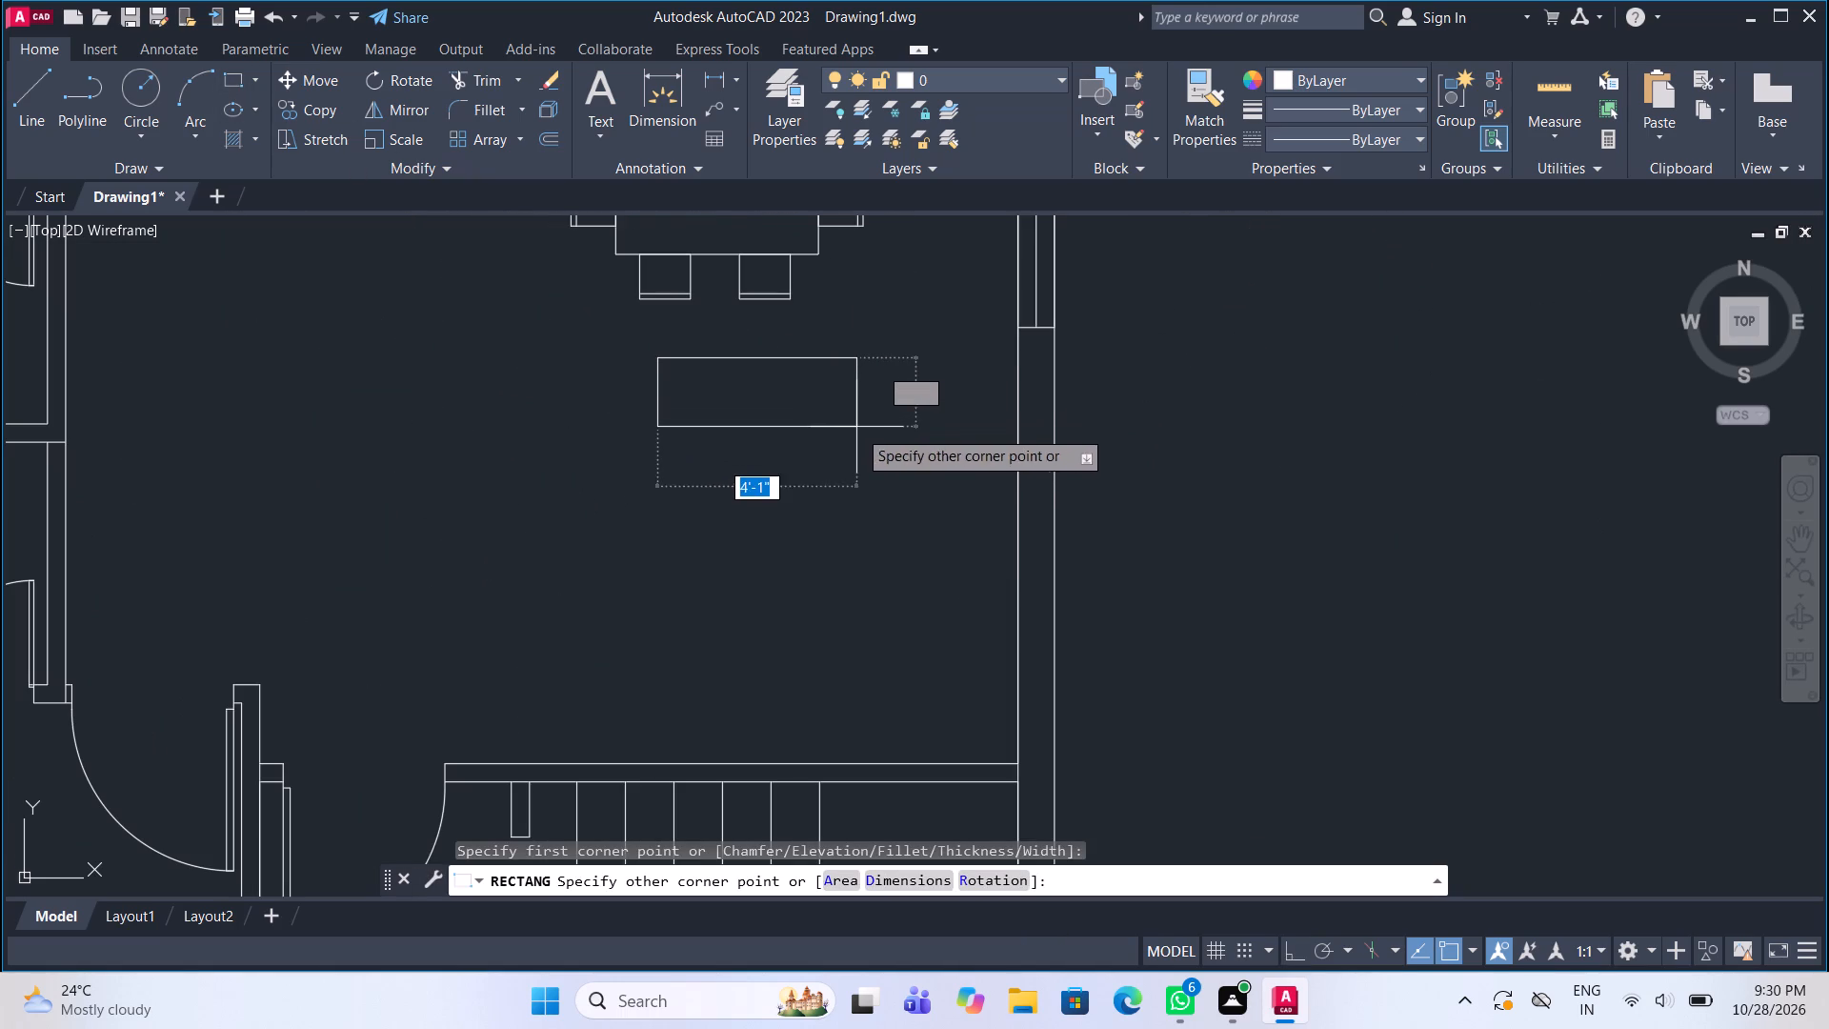
{"action": "left_click", "coordinate": [887, 459]}
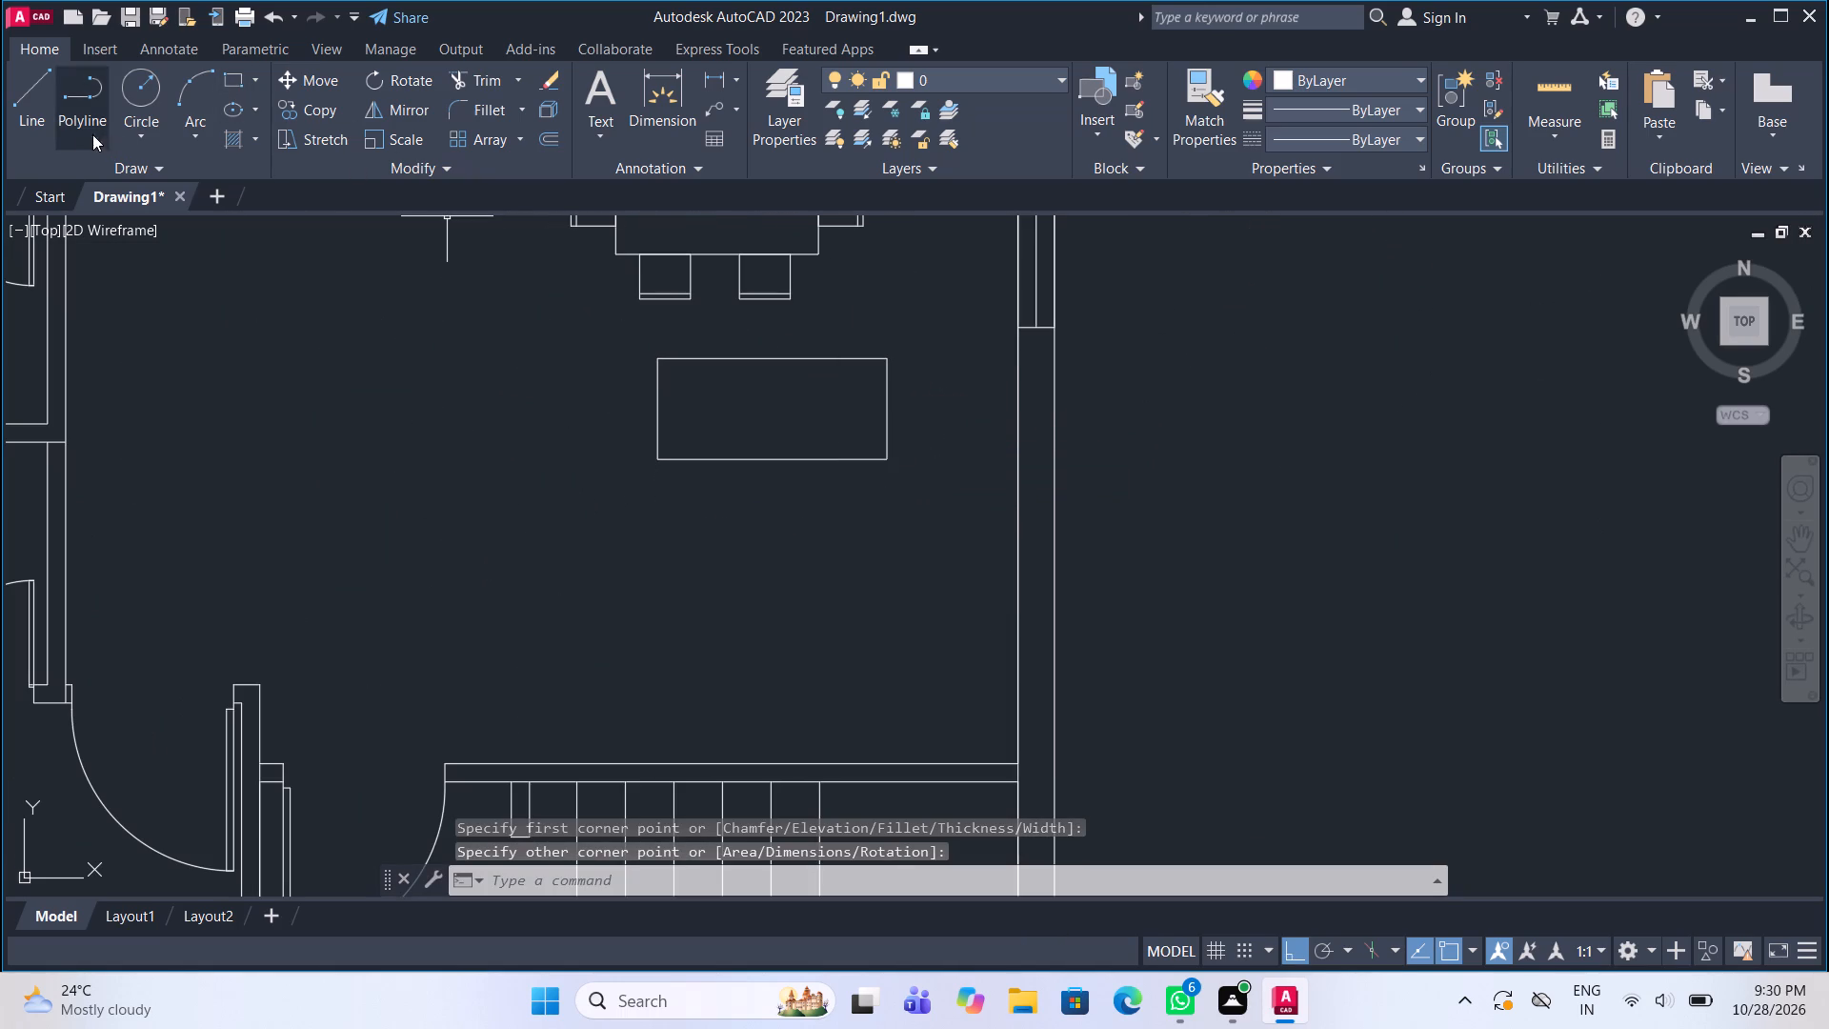
Draw the sofa's inner arm and backrest lines, about 1'-9" high and 4'-2" wide, open to the lower edge.
{"action": "left_click", "coordinate": [38, 121]}
{"action": "scroll", "coordinate": [683, 412], "scroll_direction": "up", "scroll_amount": 1}
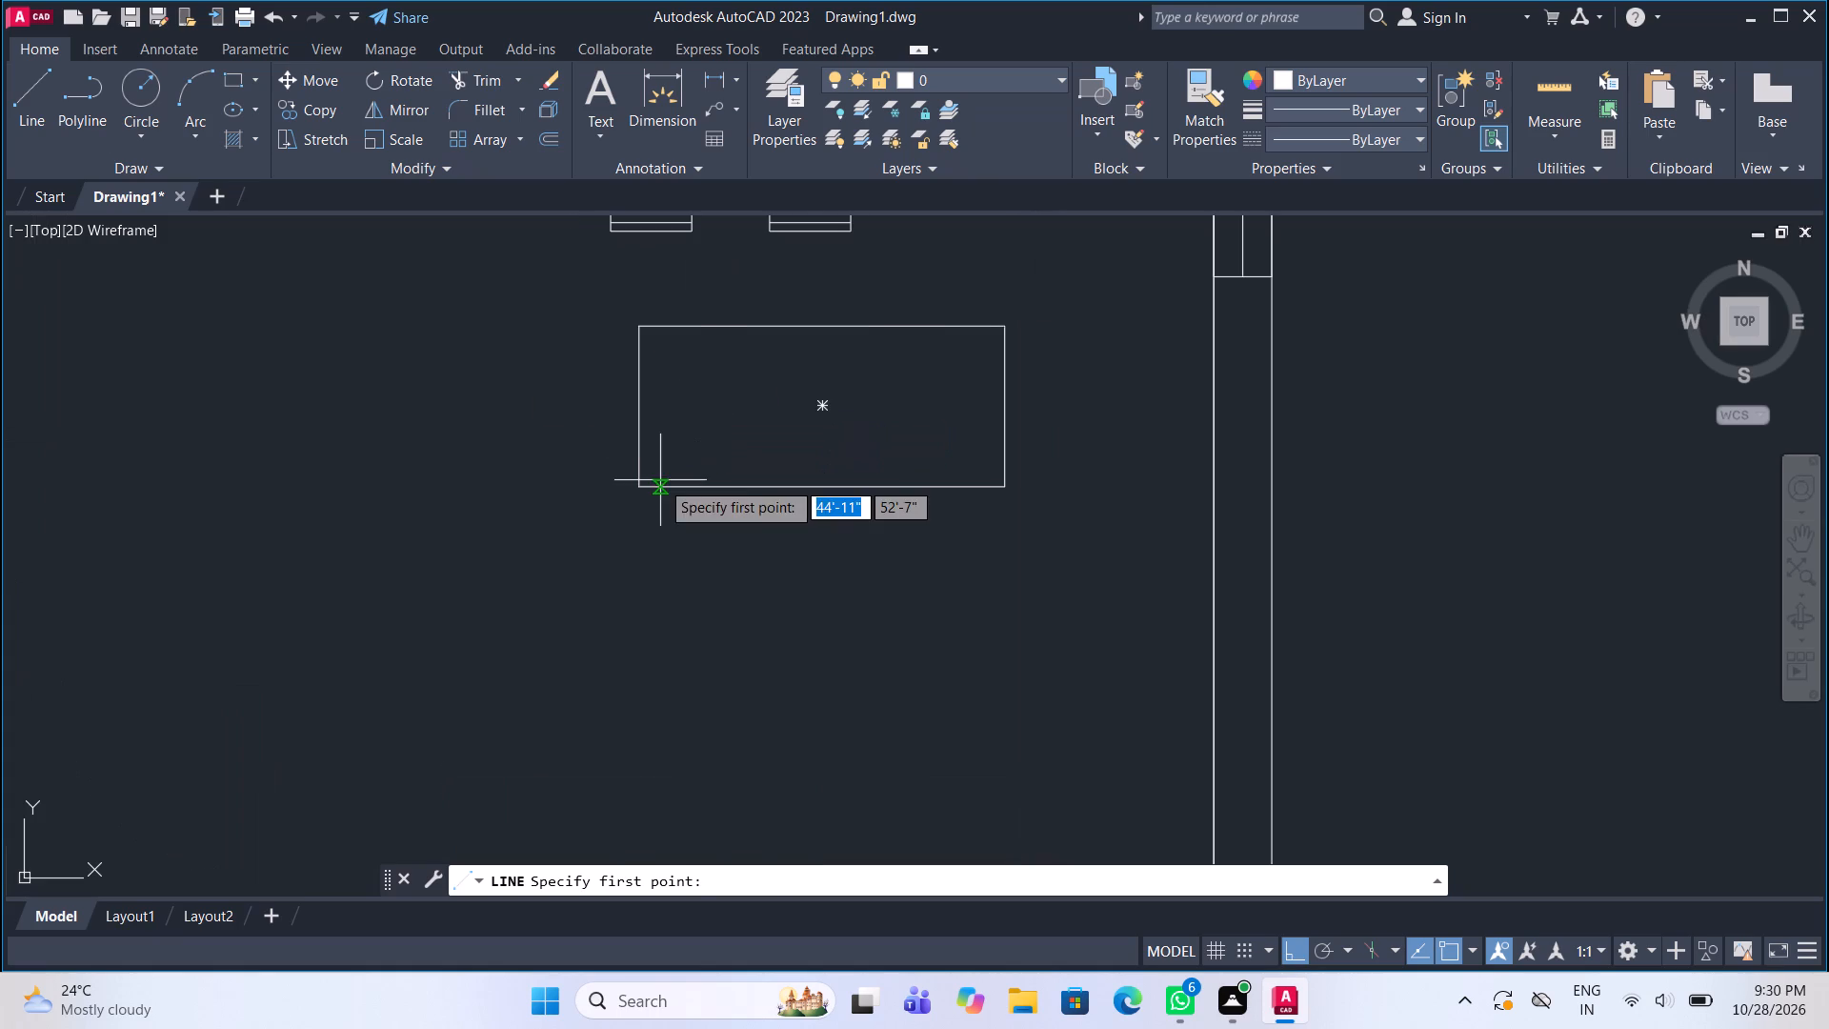
{"action": "left_click", "coordinate": [660, 483]}
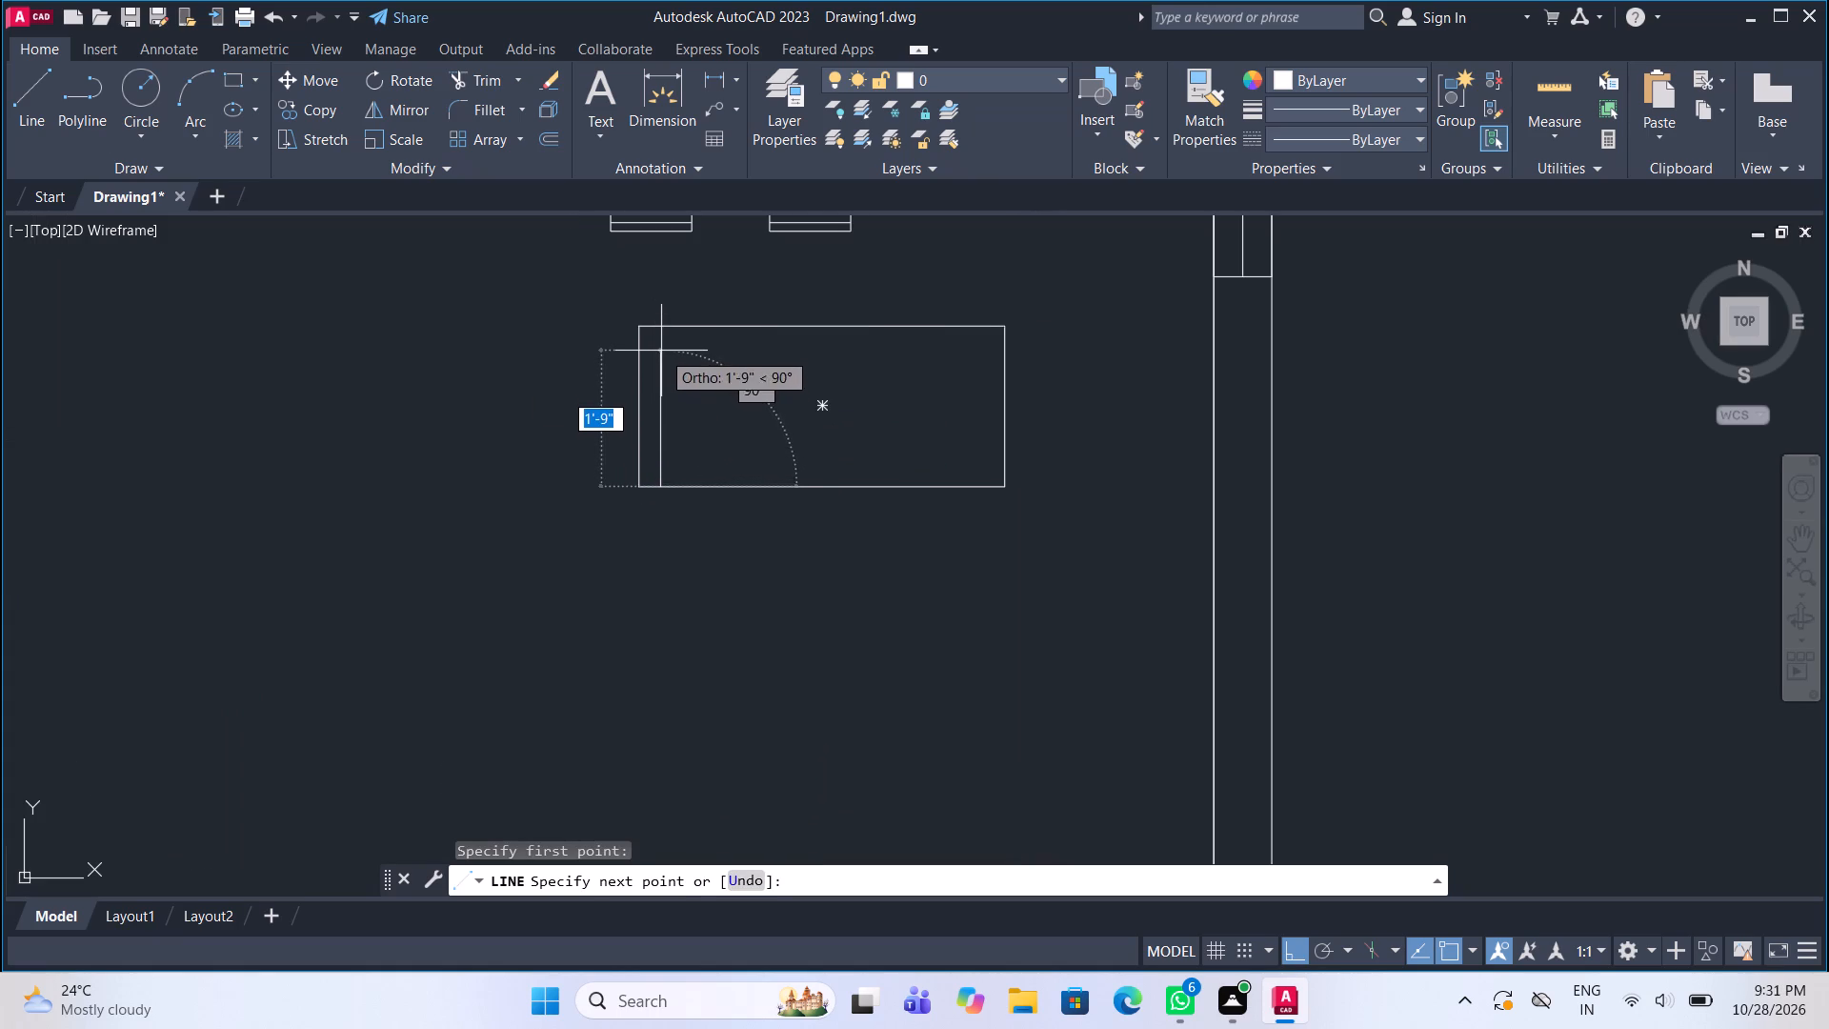
{"action": "left_click", "coordinate": [661, 351]}
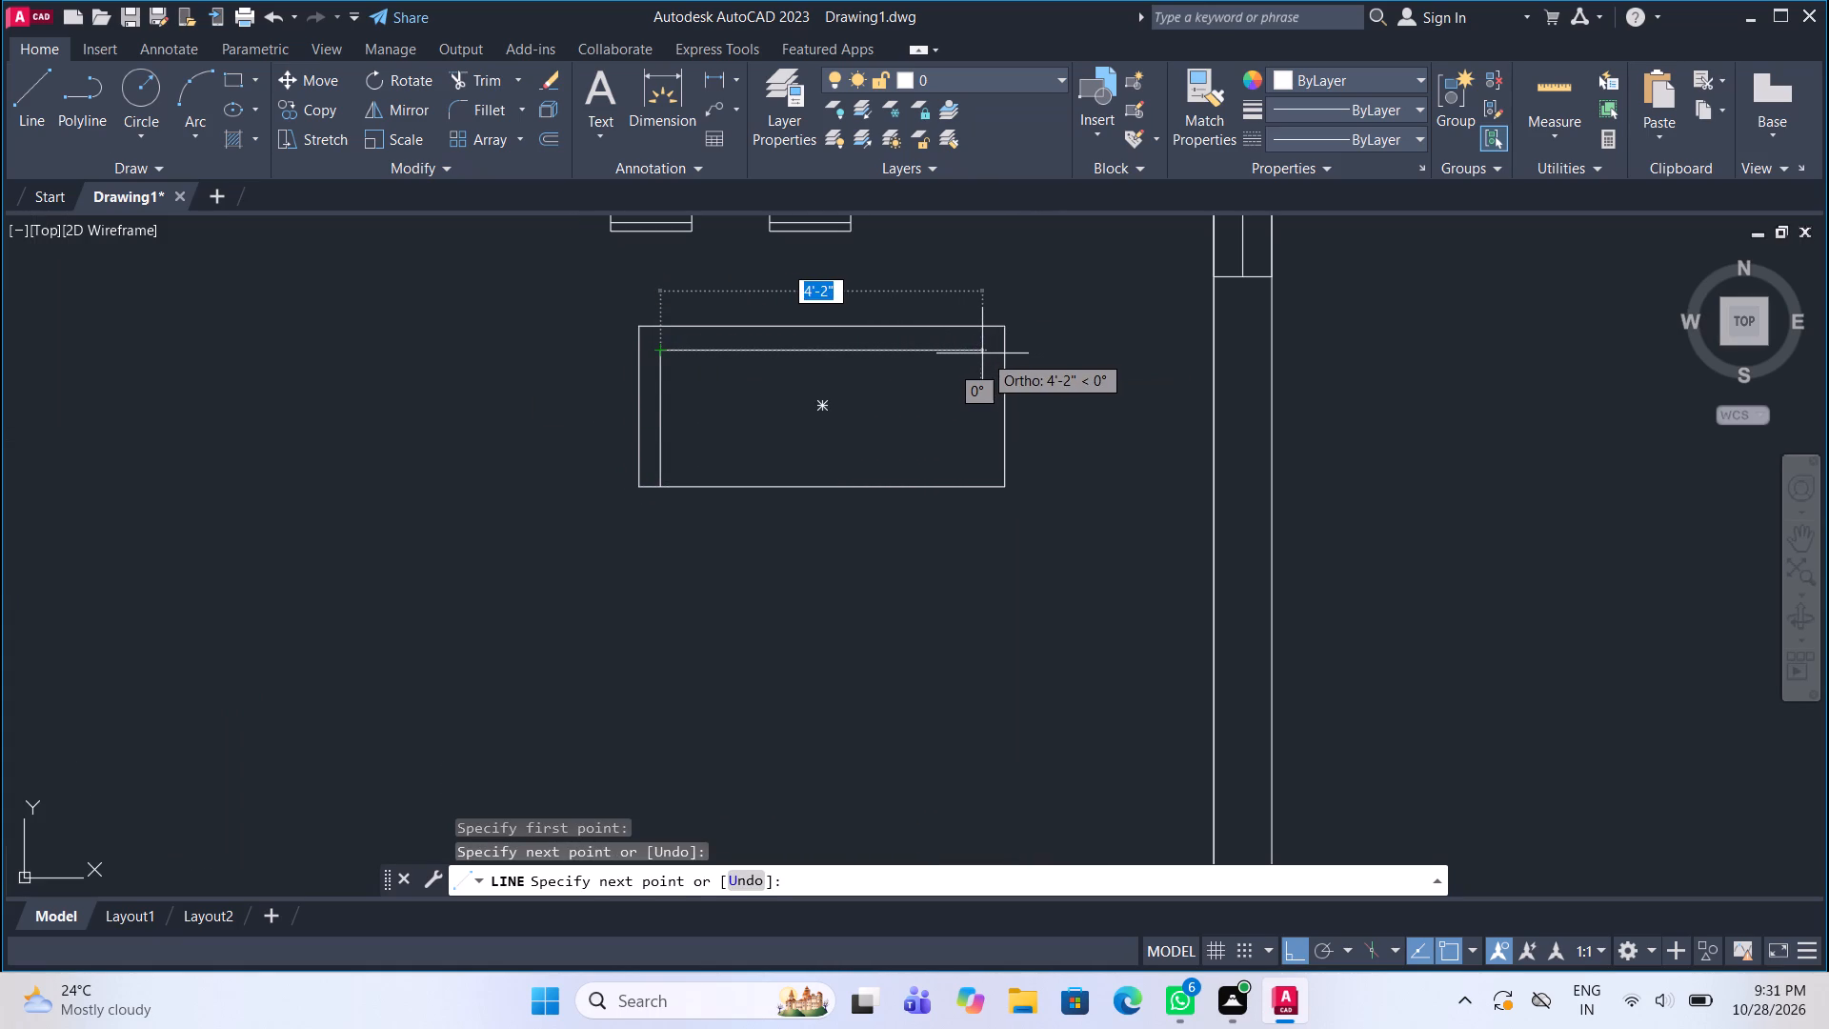
{"action": "left_click", "coordinate": [982, 353]}
{"action": "left_click", "coordinate": [985, 483]}
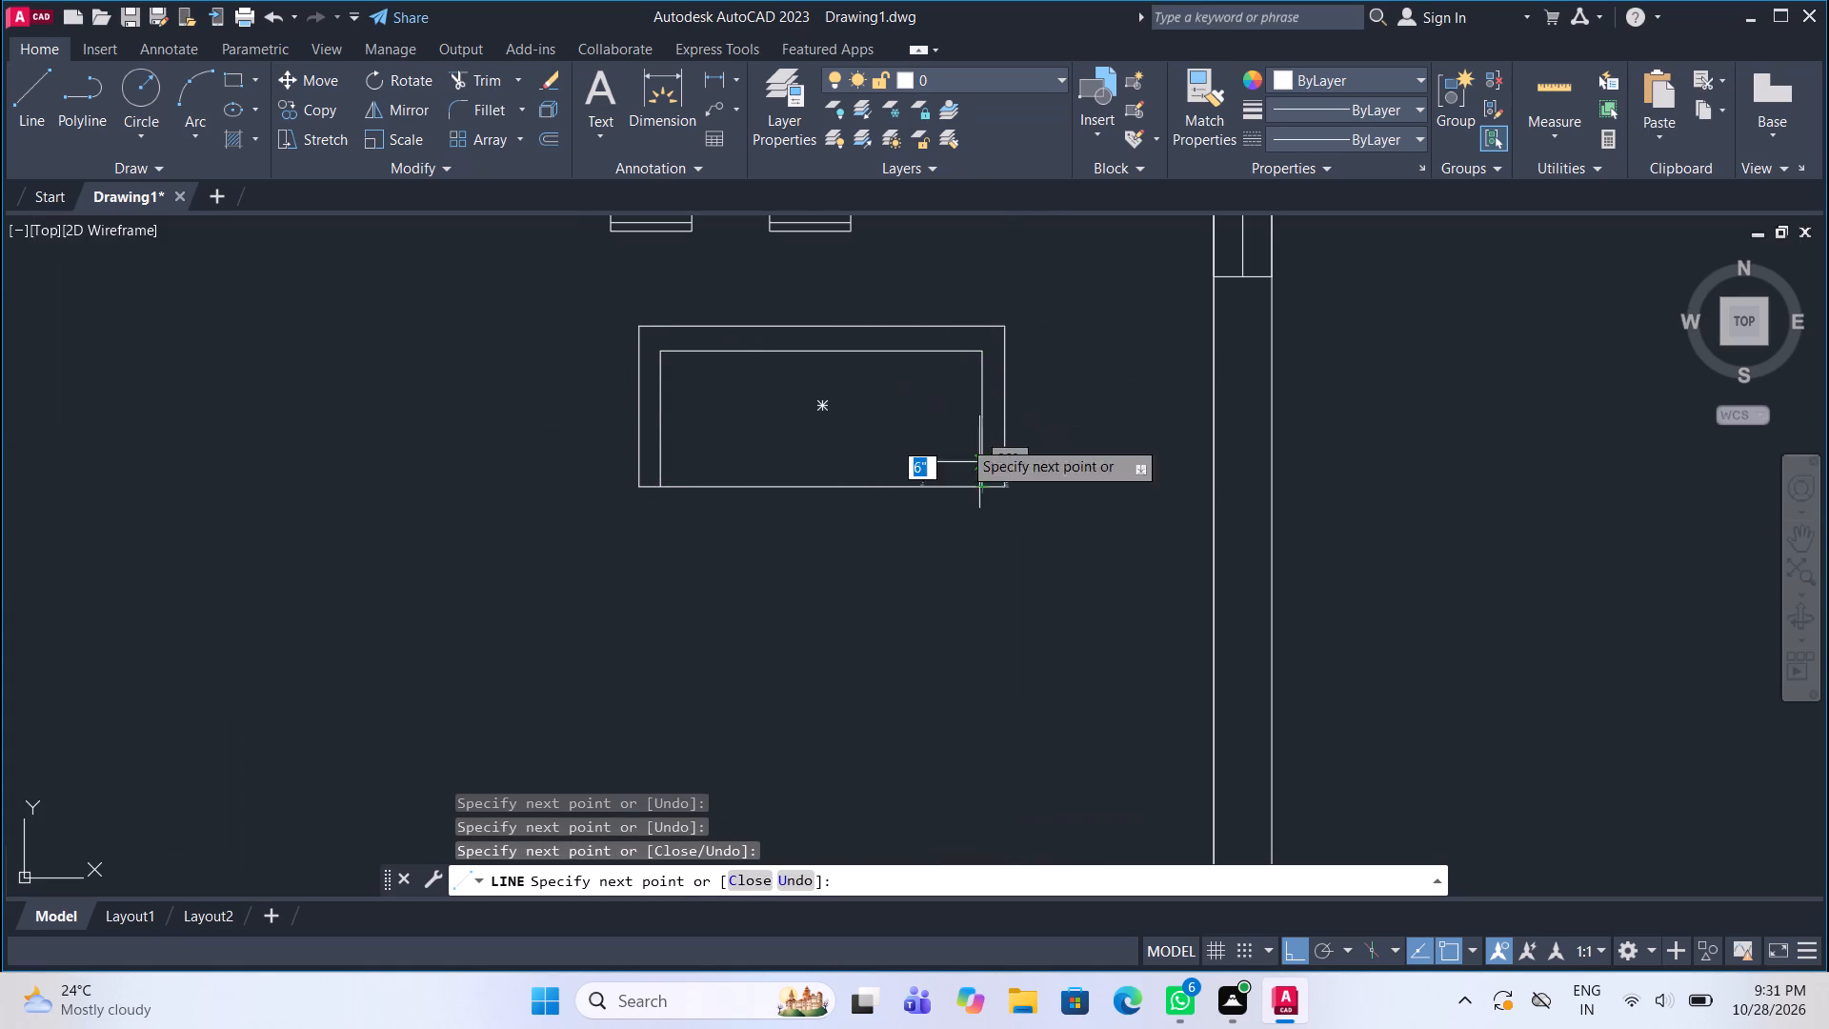
Draw a vertical seat divider at the middle of the horizontal sofa, from the inner backrest line to the front edge.
{"action": "left_click", "coordinate": [30, 72]}
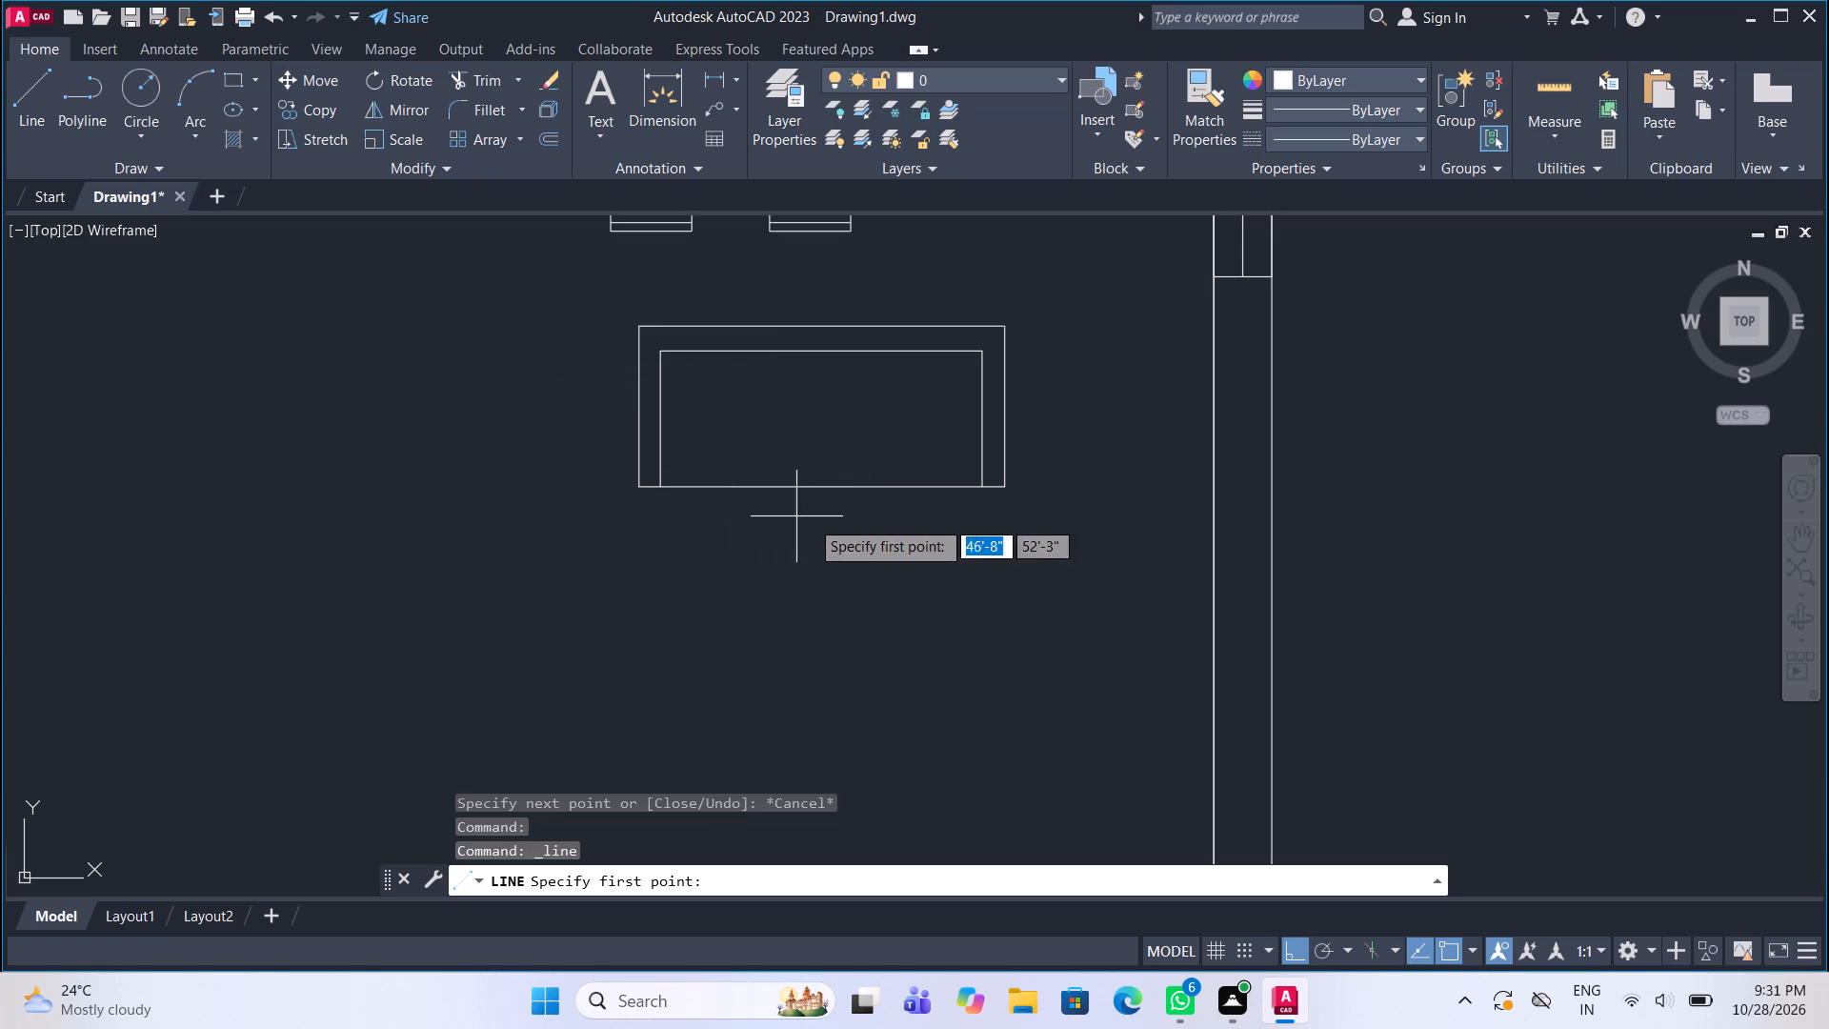
{"action": "left_click", "coordinate": [814, 353]}
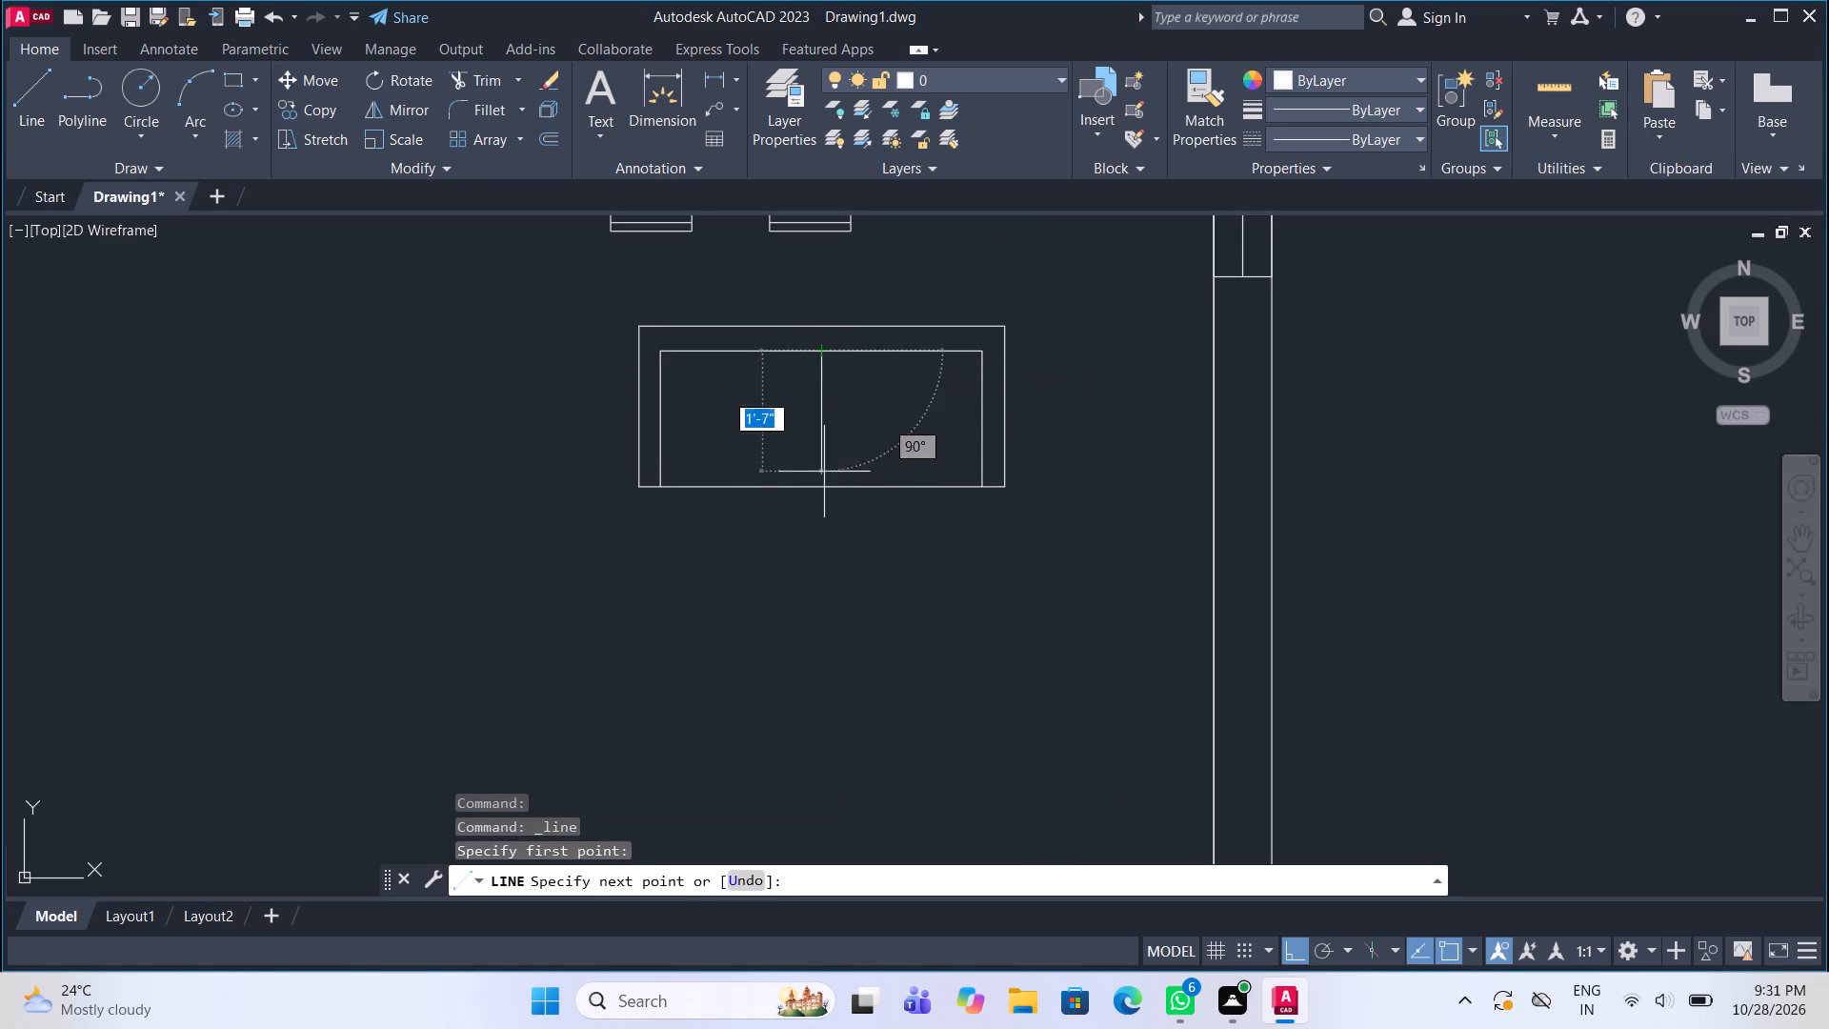
{"action": "double_click", "coordinate": [822, 488]}
{"action": "key", "text": "Escape"}
Draw a vertical sofa rectangle about 1'-11" wide and 4'-3" high, below and to the left of the two-seater sofa.
{"action": "scroll", "coordinate": [683, 497], "scroll_direction": "down", "scroll_amount": 2}
{"action": "middle_click_drag", "start_coordinate": [689, 502], "coordinate": [696, 437]}
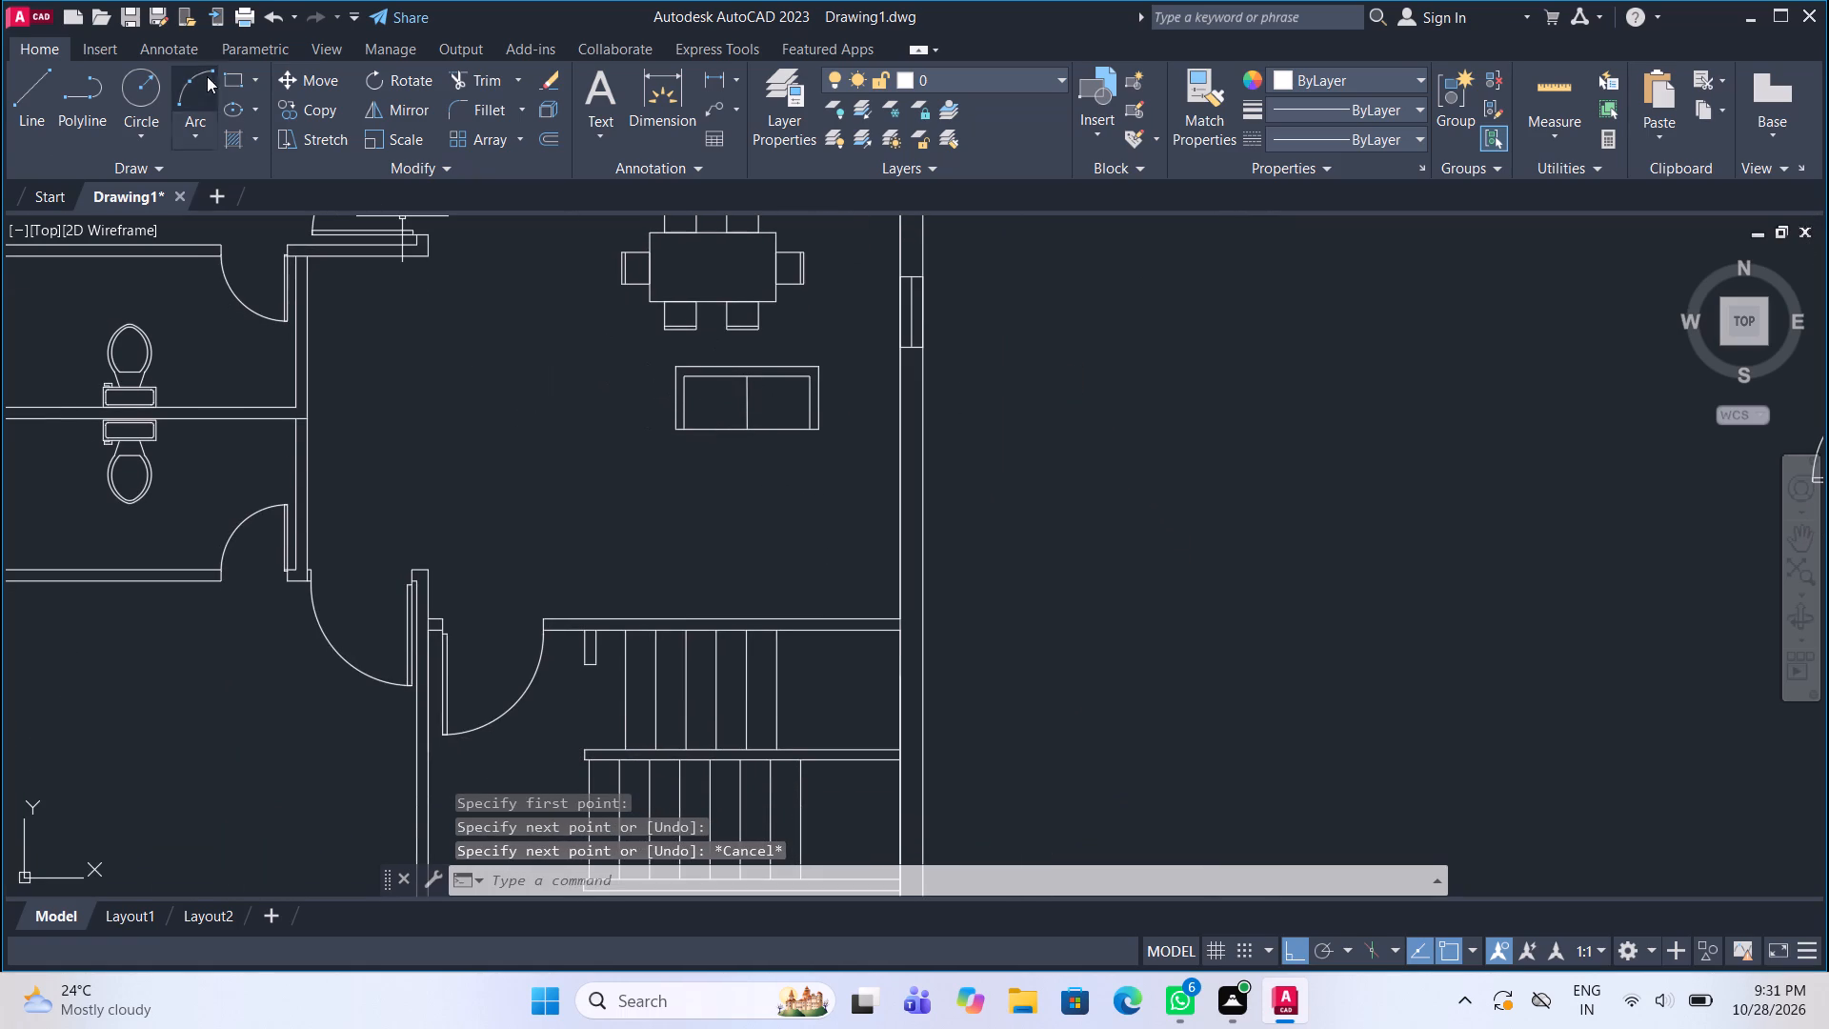
{"action": "left_click", "coordinate": [228, 86]}
{"action": "scroll", "coordinate": [680, 453], "scroll_direction": "up", "scroll_amount": 1}
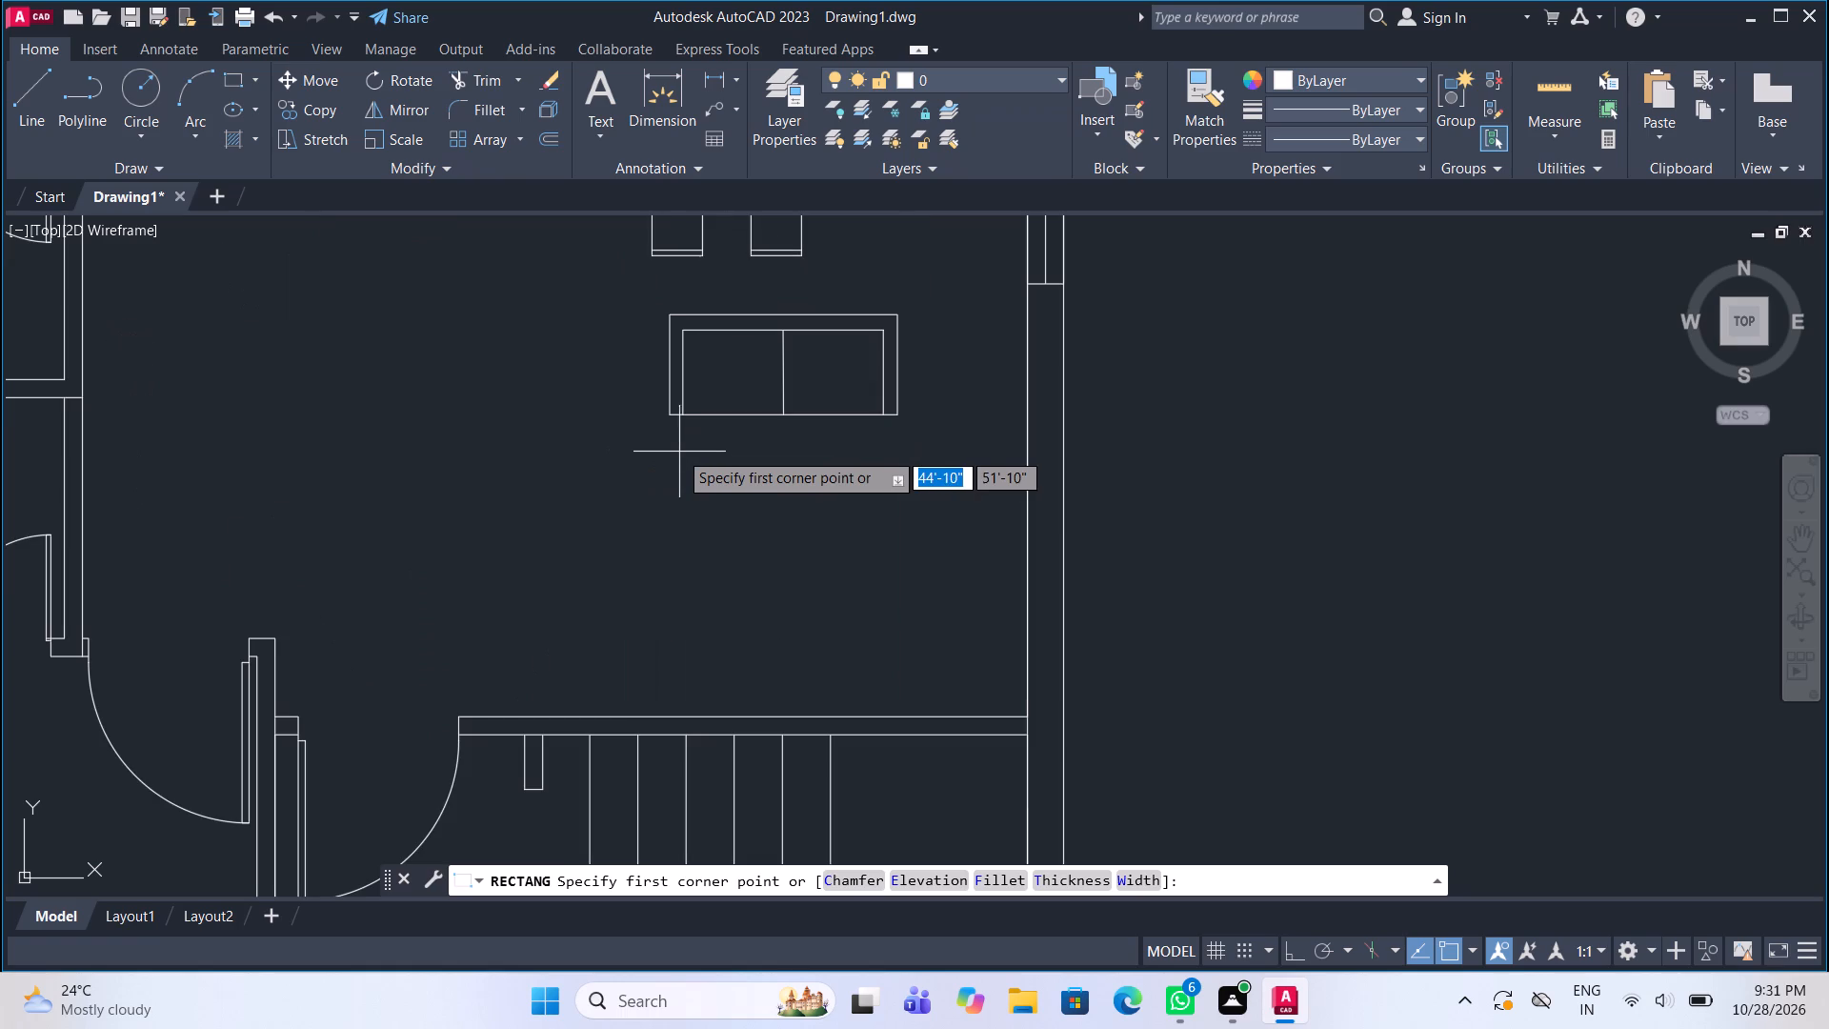
{"action": "left_click", "coordinate": [671, 439]}
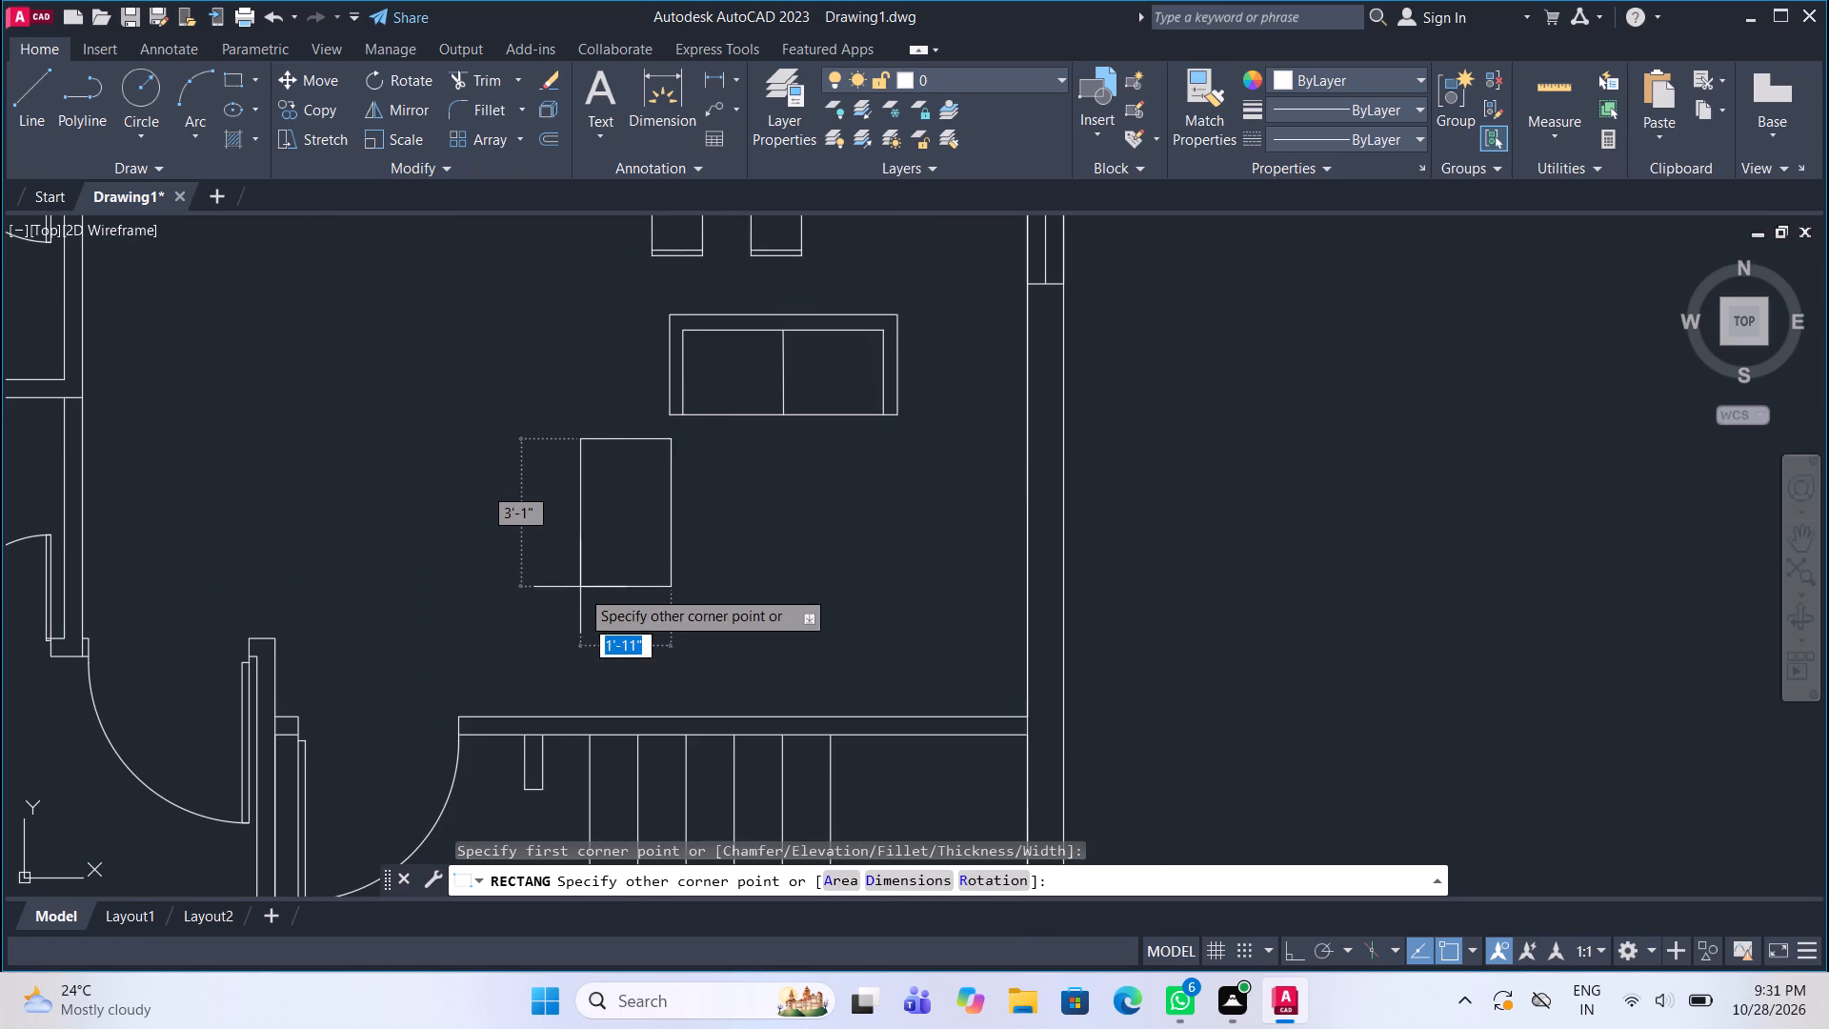
{"action": "left_click", "coordinate": [582, 649]}
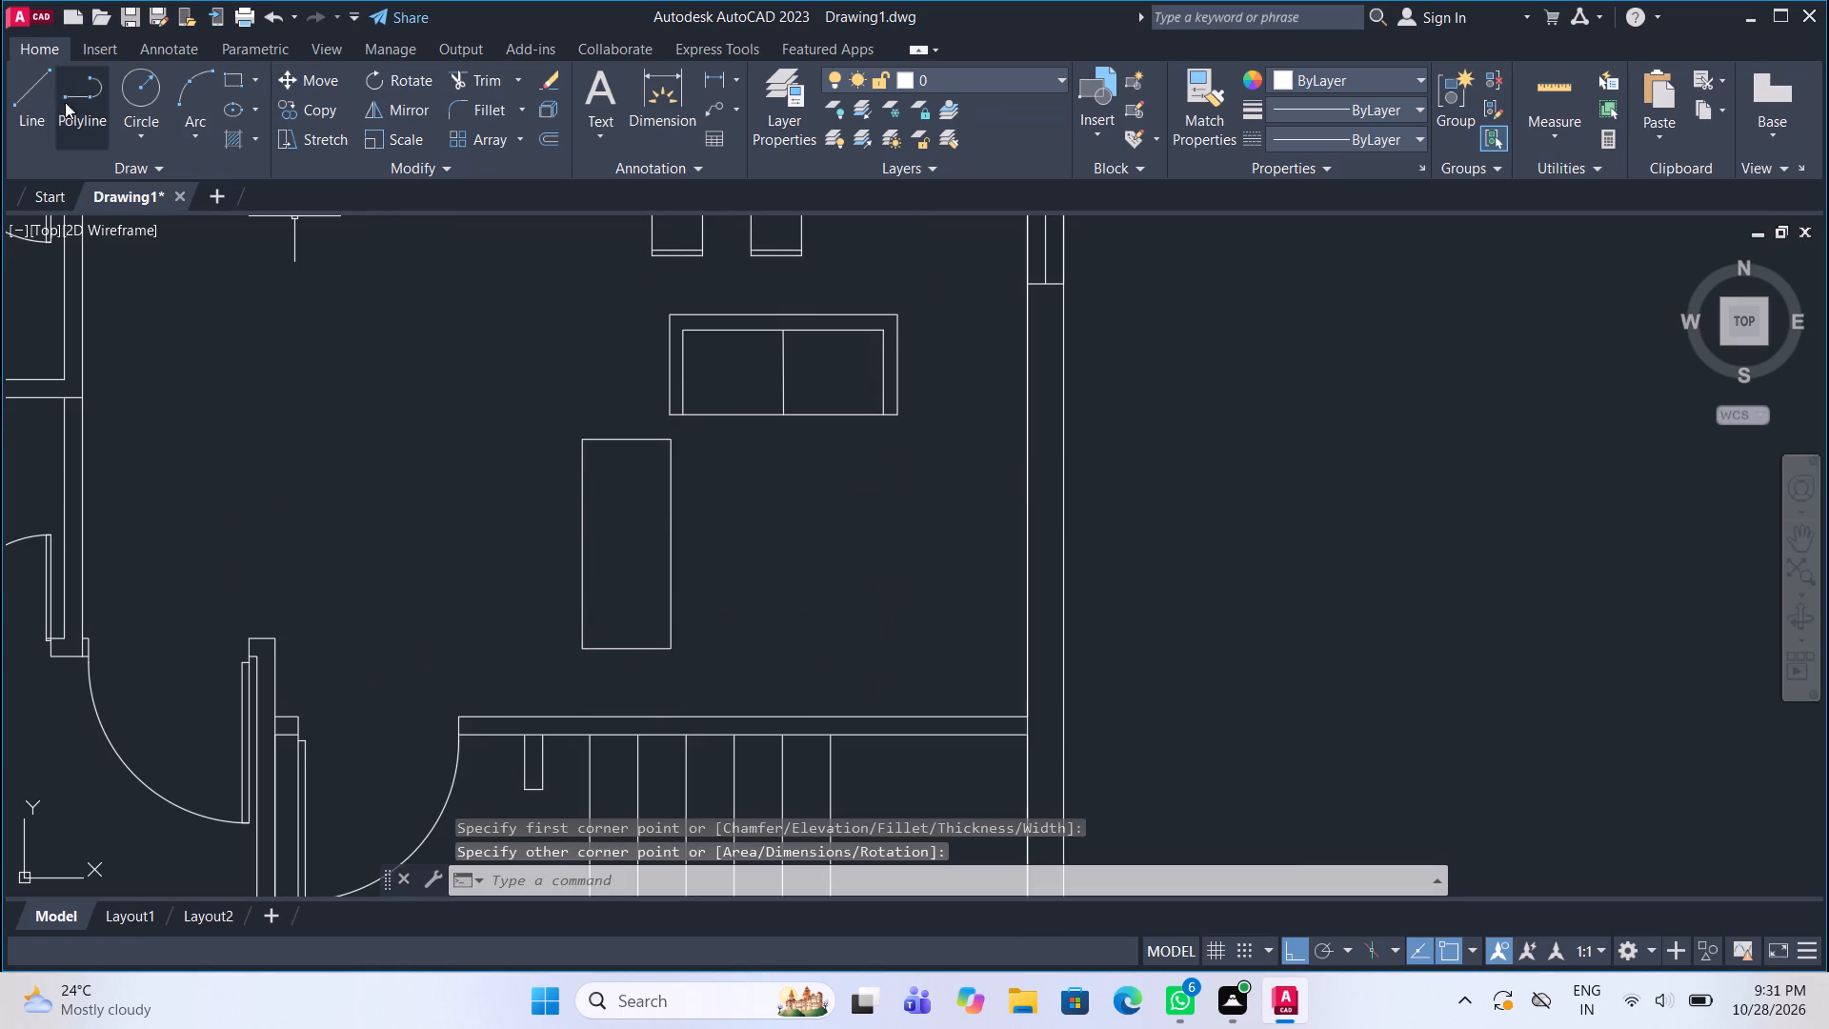
Draw the vertical sofa's inner arm and backrest lines, about 1'-8" wide and 3'-10" high, open to its right edge.
{"action": "left_click", "coordinate": [37, 95]}
{"action": "scroll", "coordinate": [655, 621], "scroll_direction": "up", "scroll_amount": 2}
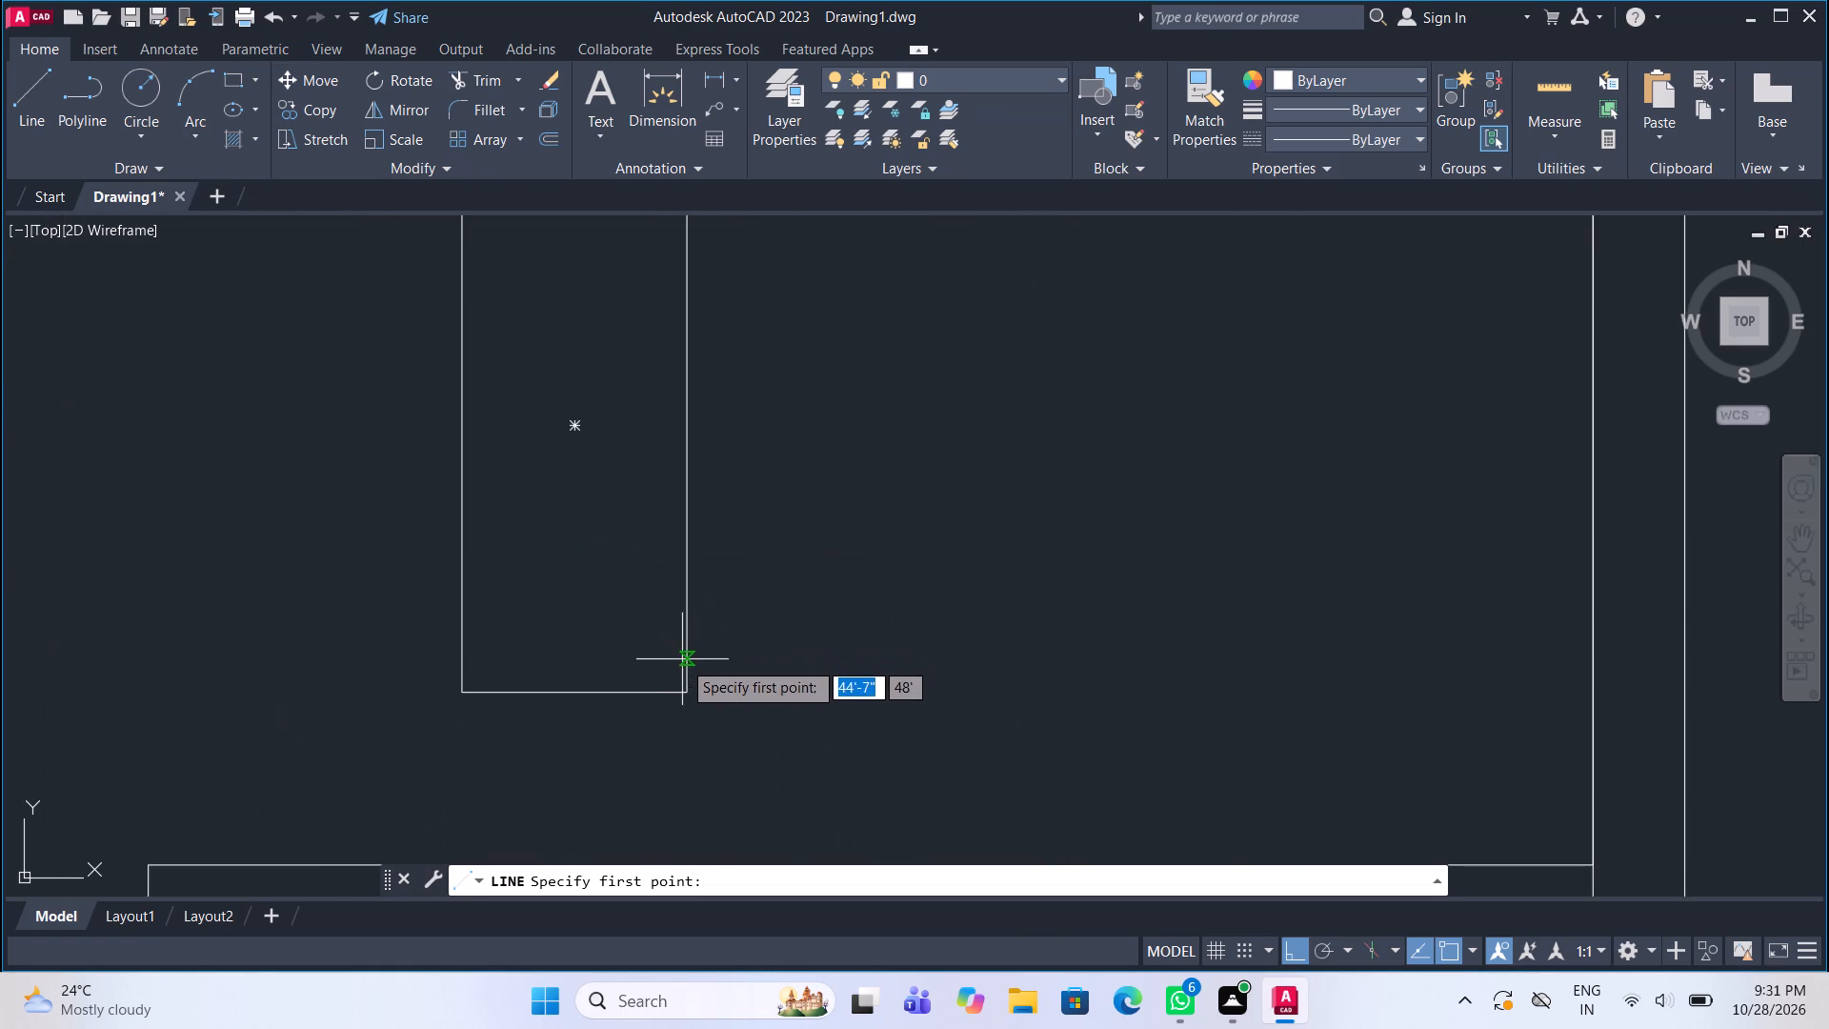
{"action": "left_click", "coordinate": [684, 664]}
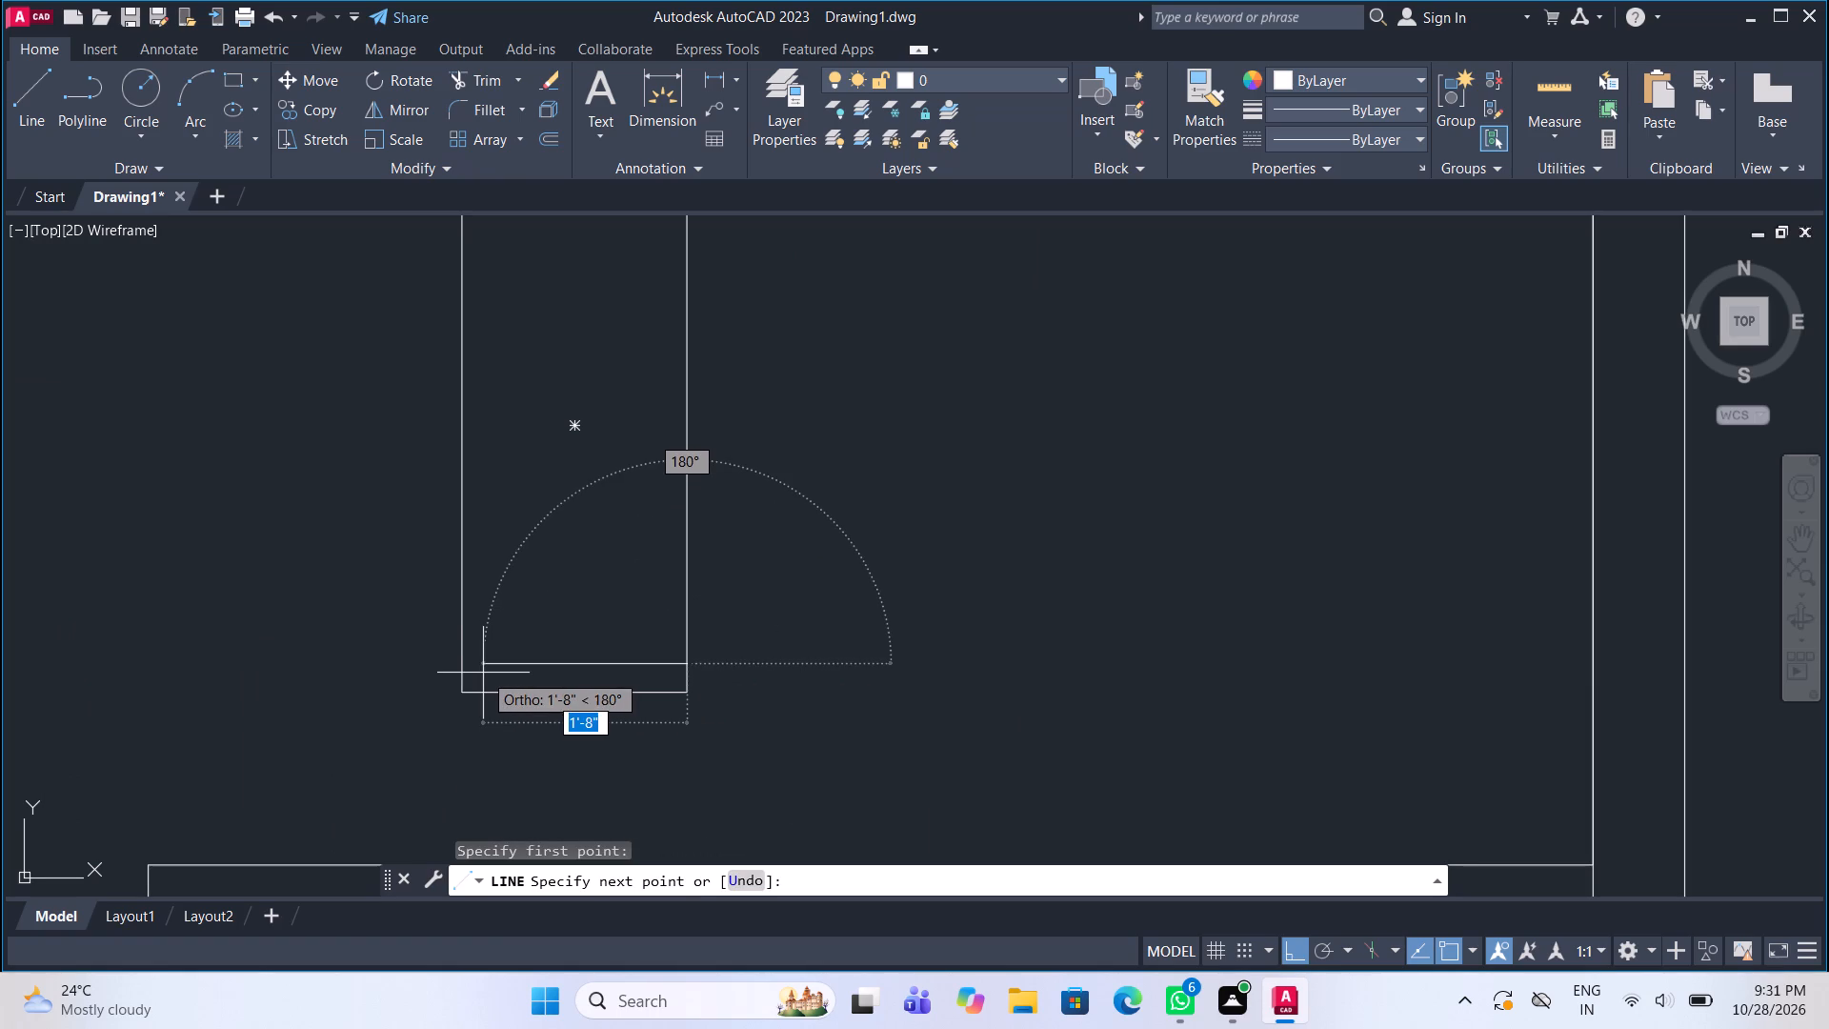
{"action": "left_click", "coordinate": [488, 673]}
{"action": "scroll", "coordinate": [493, 669], "scroll_direction": "down", "scroll_amount": 2}
{"action": "scroll", "coordinate": [520, 469], "scroll_direction": "up", "scroll_amount": 2}
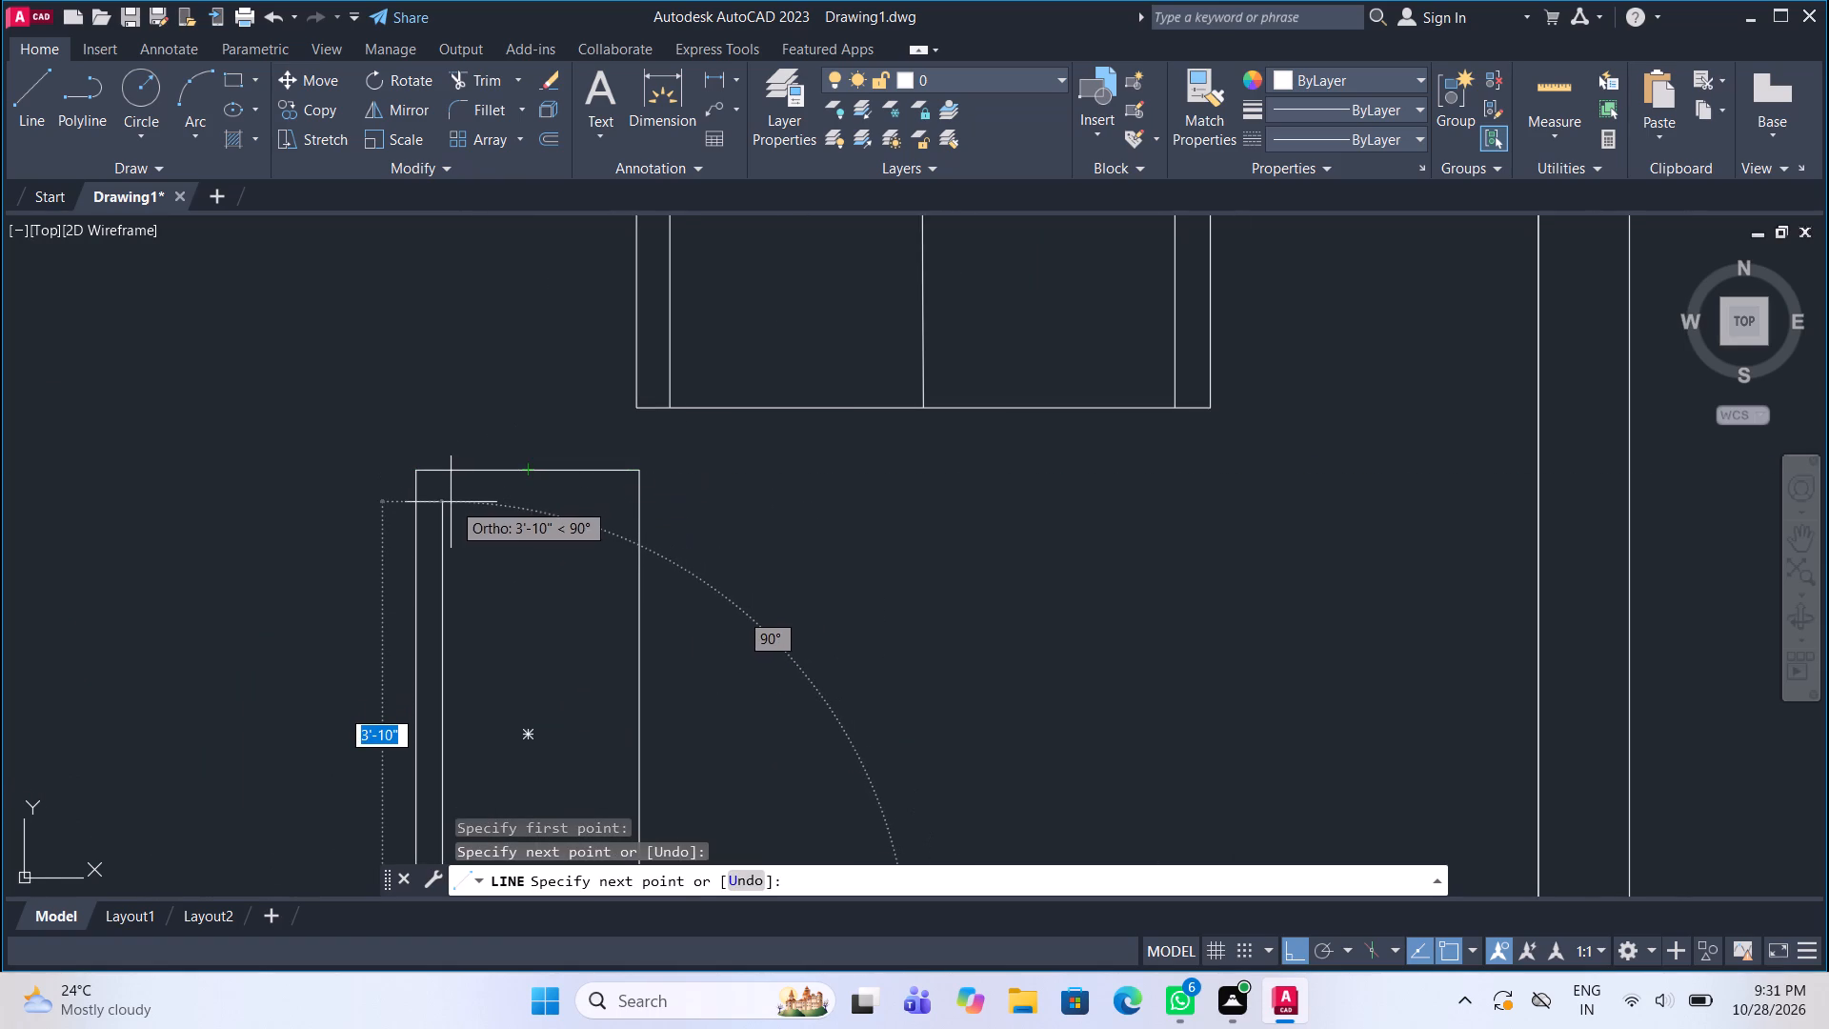
{"action": "left_click", "coordinate": [444, 499]}
{"action": "left_click", "coordinate": [634, 501]}
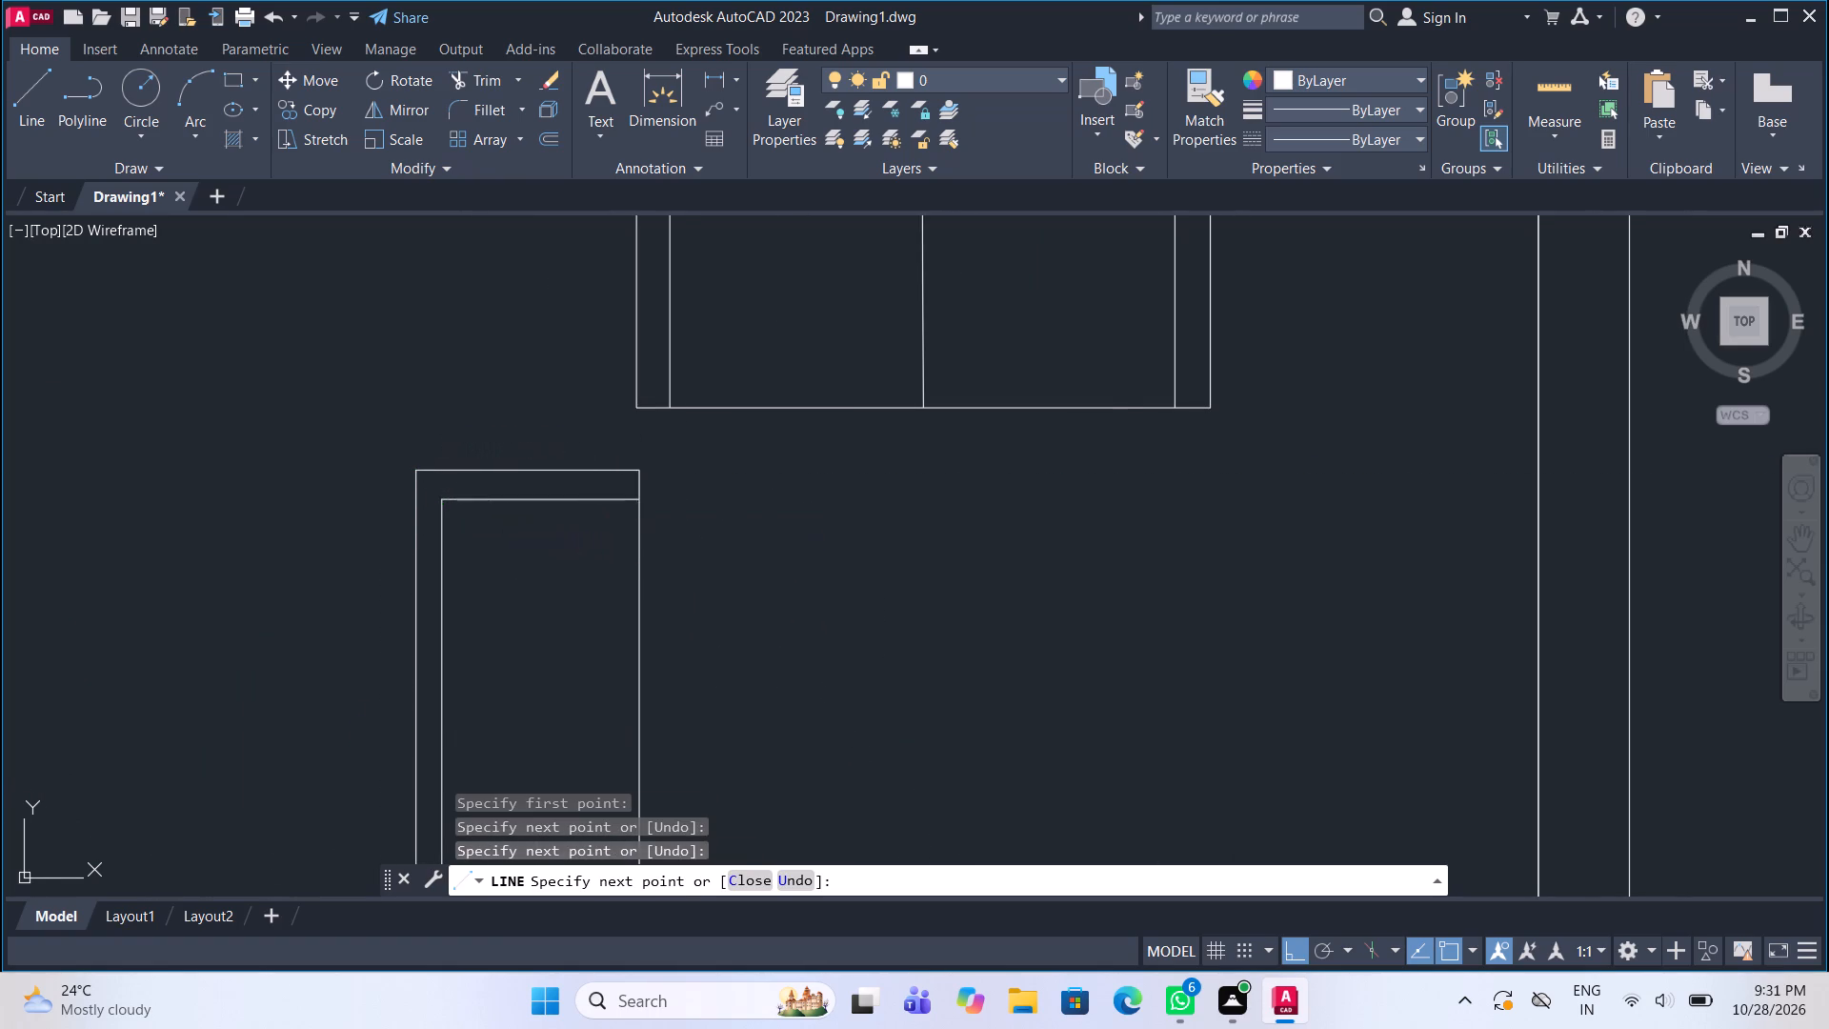
Draw a horizontal seat divider across the lower part of the vertical sofa and shift it slightly upward.
{"action": "left_click", "coordinate": [30, 91]}
{"action": "scroll", "coordinate": [283, 273], "scroll_direction": "down", "scroll_amount": 1}
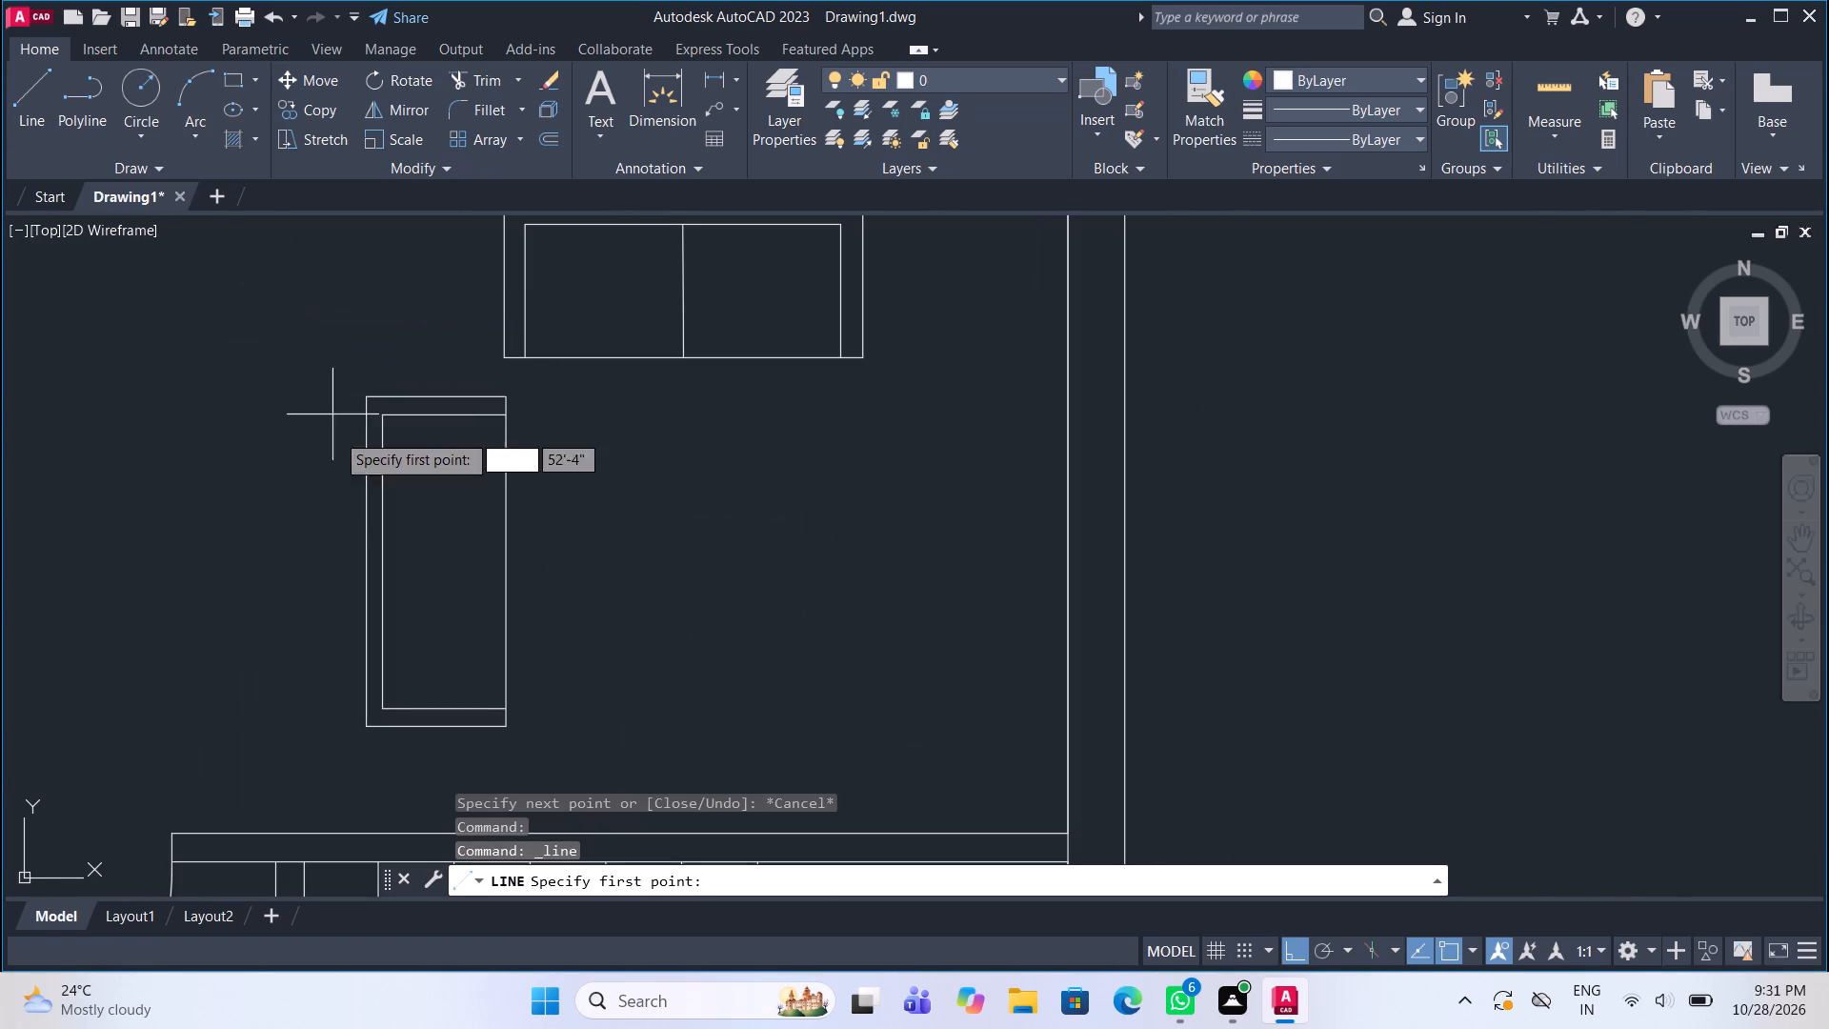
{"action": "left_click", "coordinate": [513, 622]}
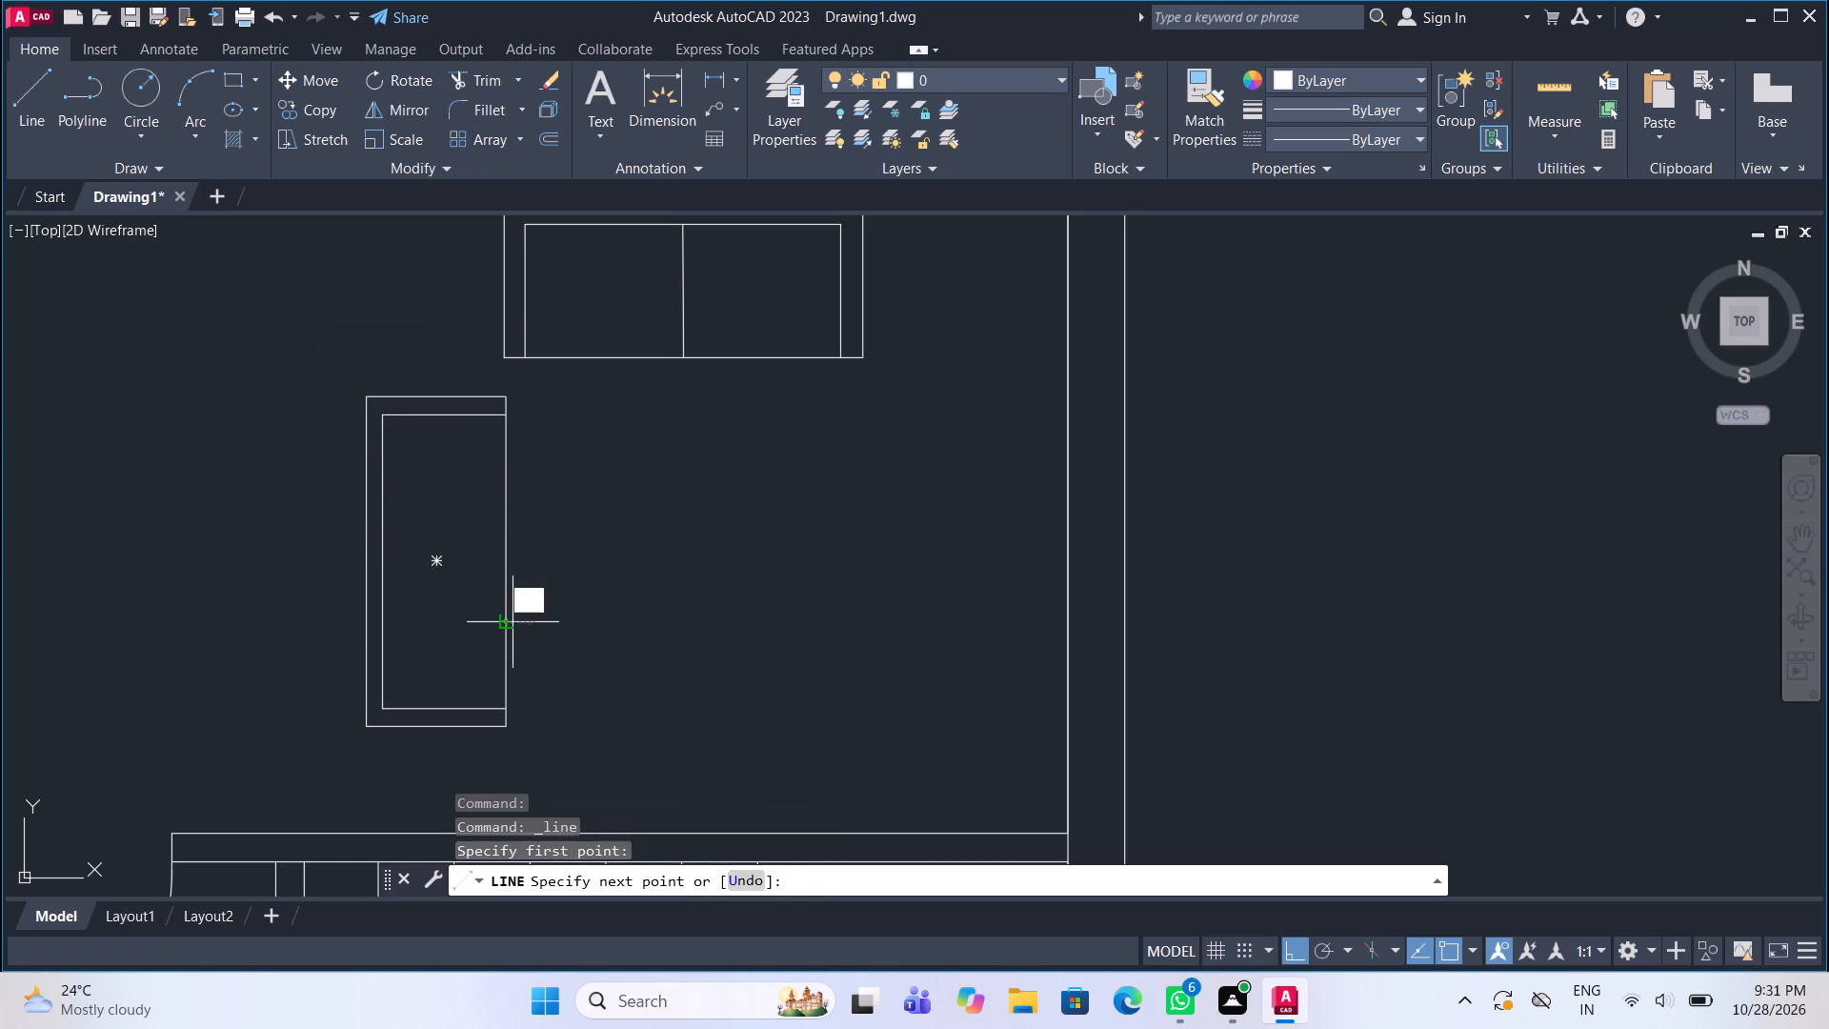
{"action": "left_click", "coordinate": [380, 620]}
{"action": "key", "text": "Escape"}
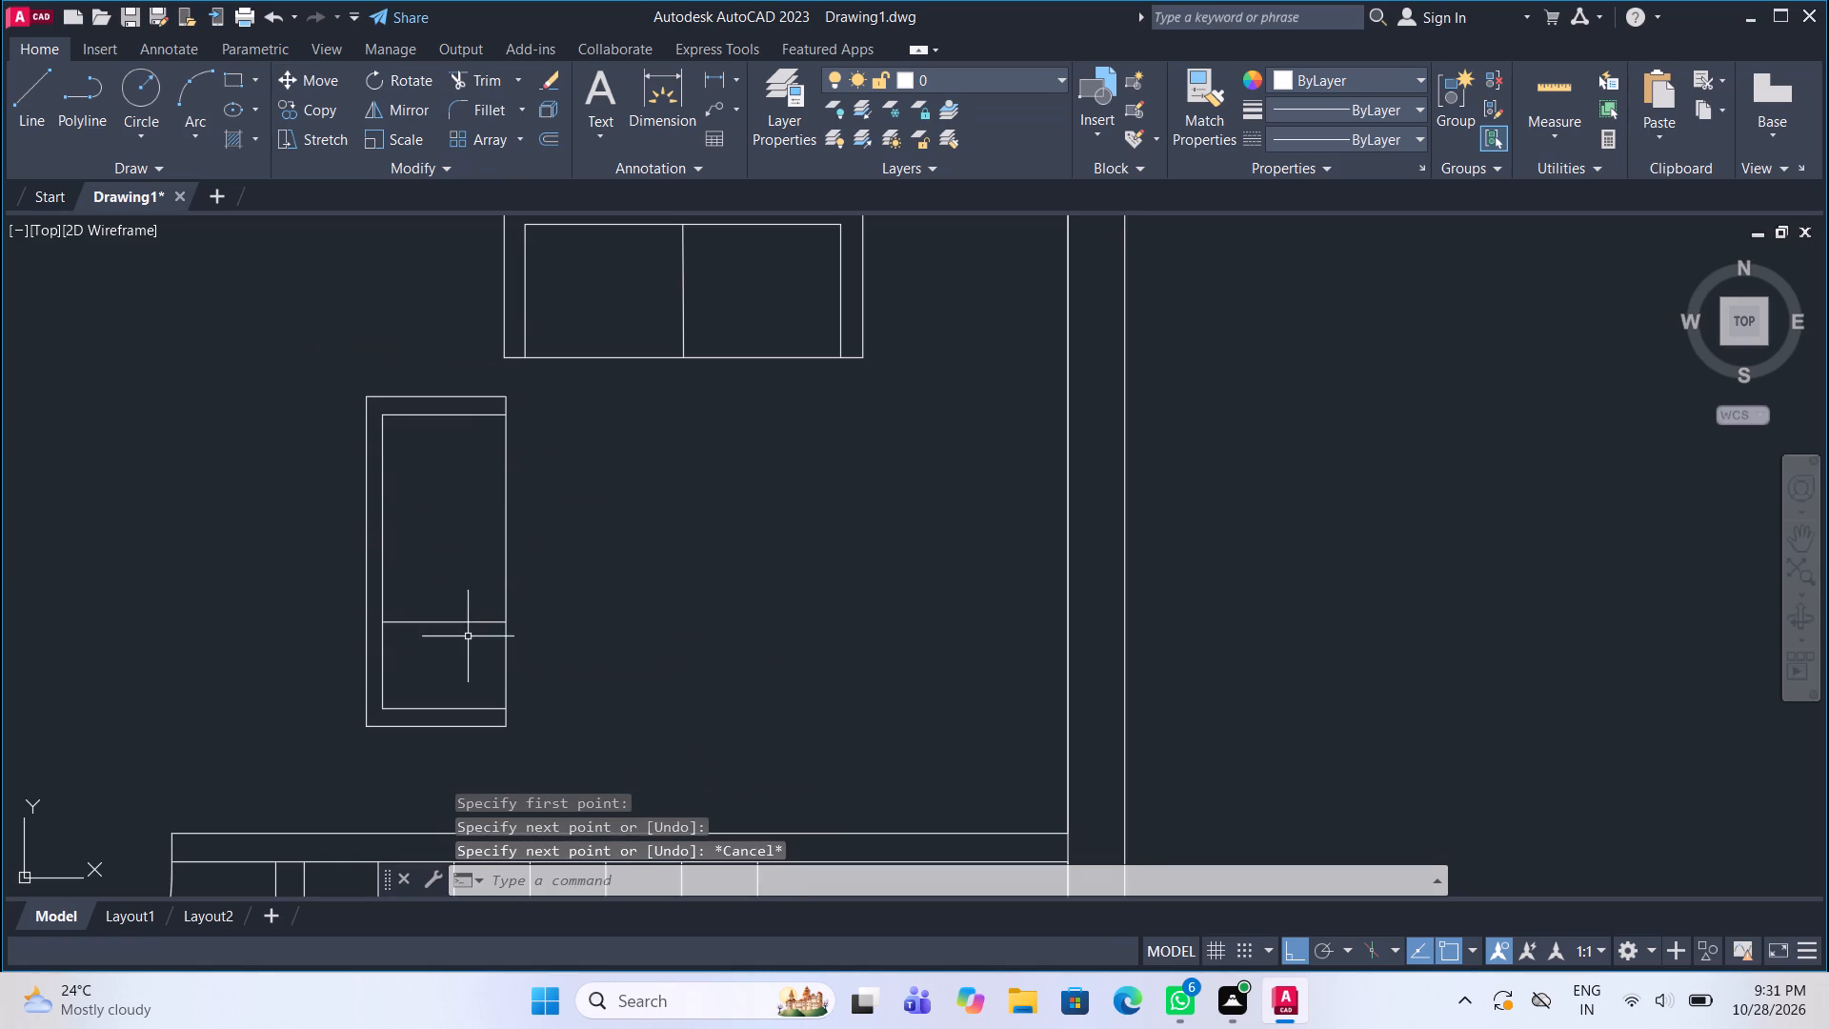
{"action": "left_click", "coordinate": [463, 626]}
{"action": "left_click", "coordinate": [447, 606]}
{"action": "scroll", "coordinate": [433, 632], "scroll_direction": "up", "scroll_amount": 1}
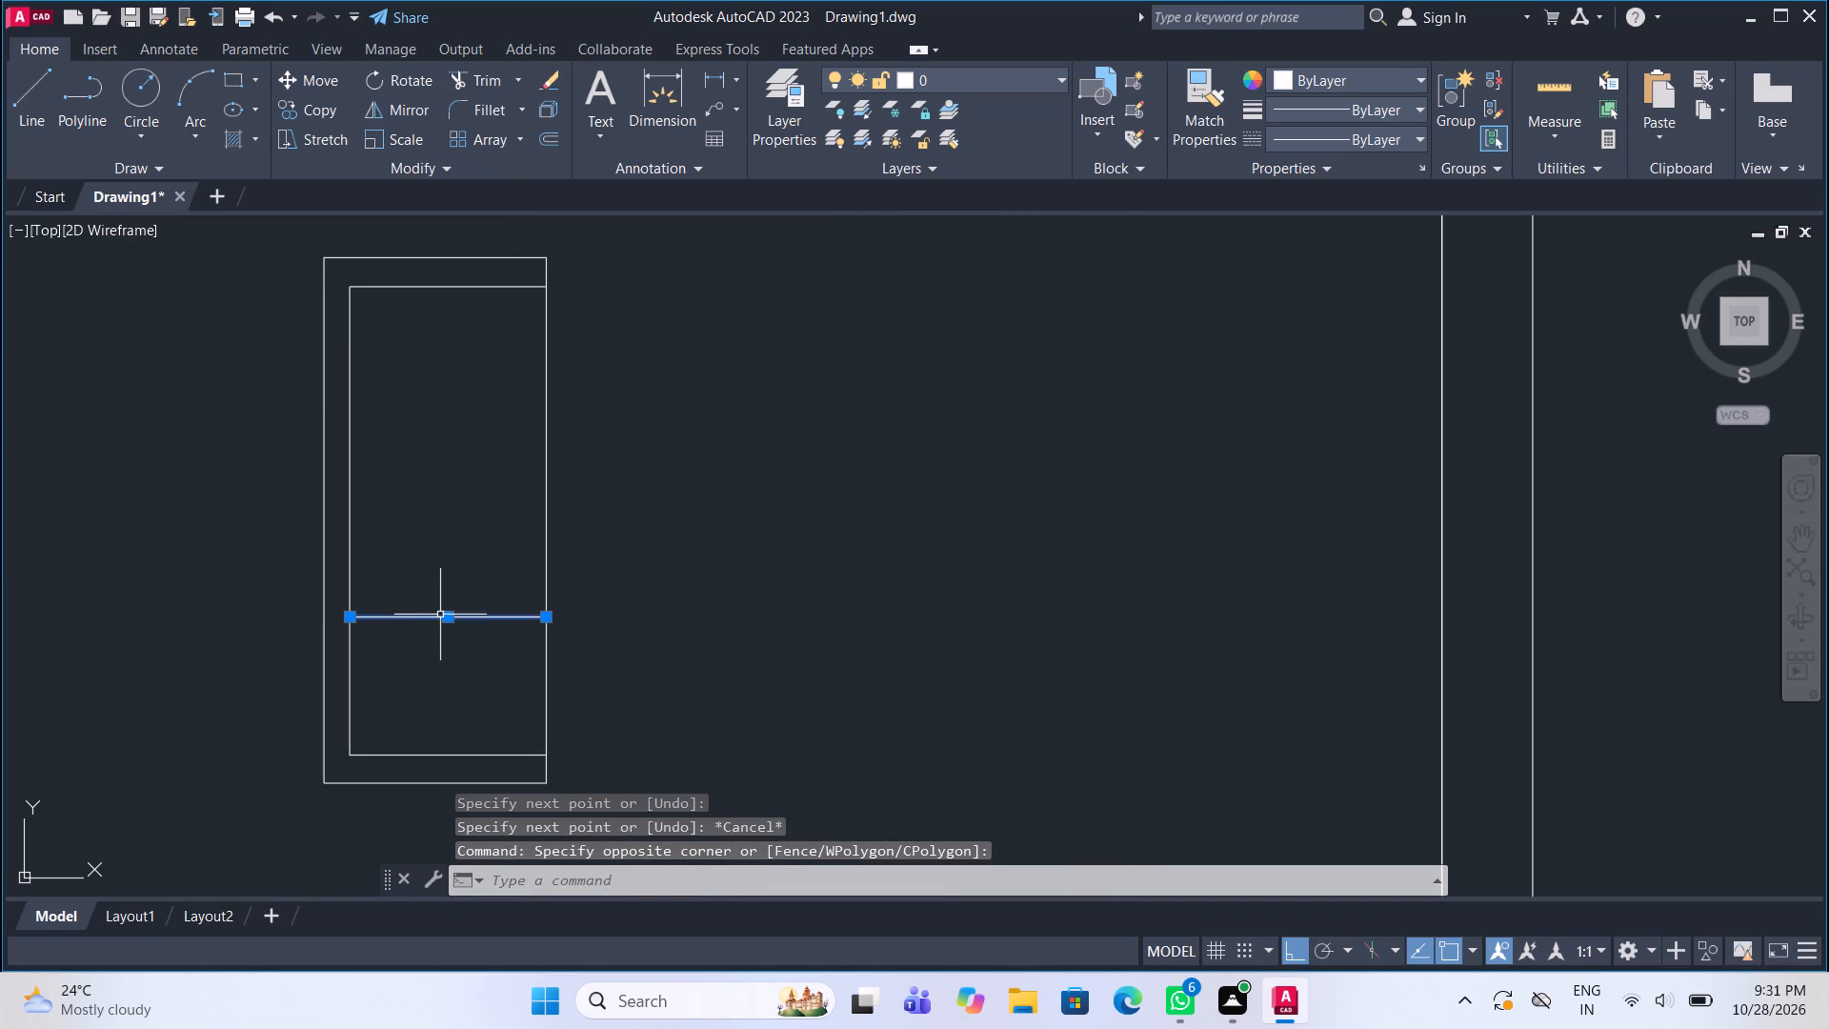
{"action": "left_click", "coordinate": [445, 618]}
{"action": "left_click", "coordinate": [451, 588]}
{"action": "key", "text": "Escape"}
Copy the seat divider straight upward to split the vertical sofa into three seats.
{"action": "left_click", "coordinate": [451, 588]}
{"action": "left_click", "coordinate": [440, 595]}
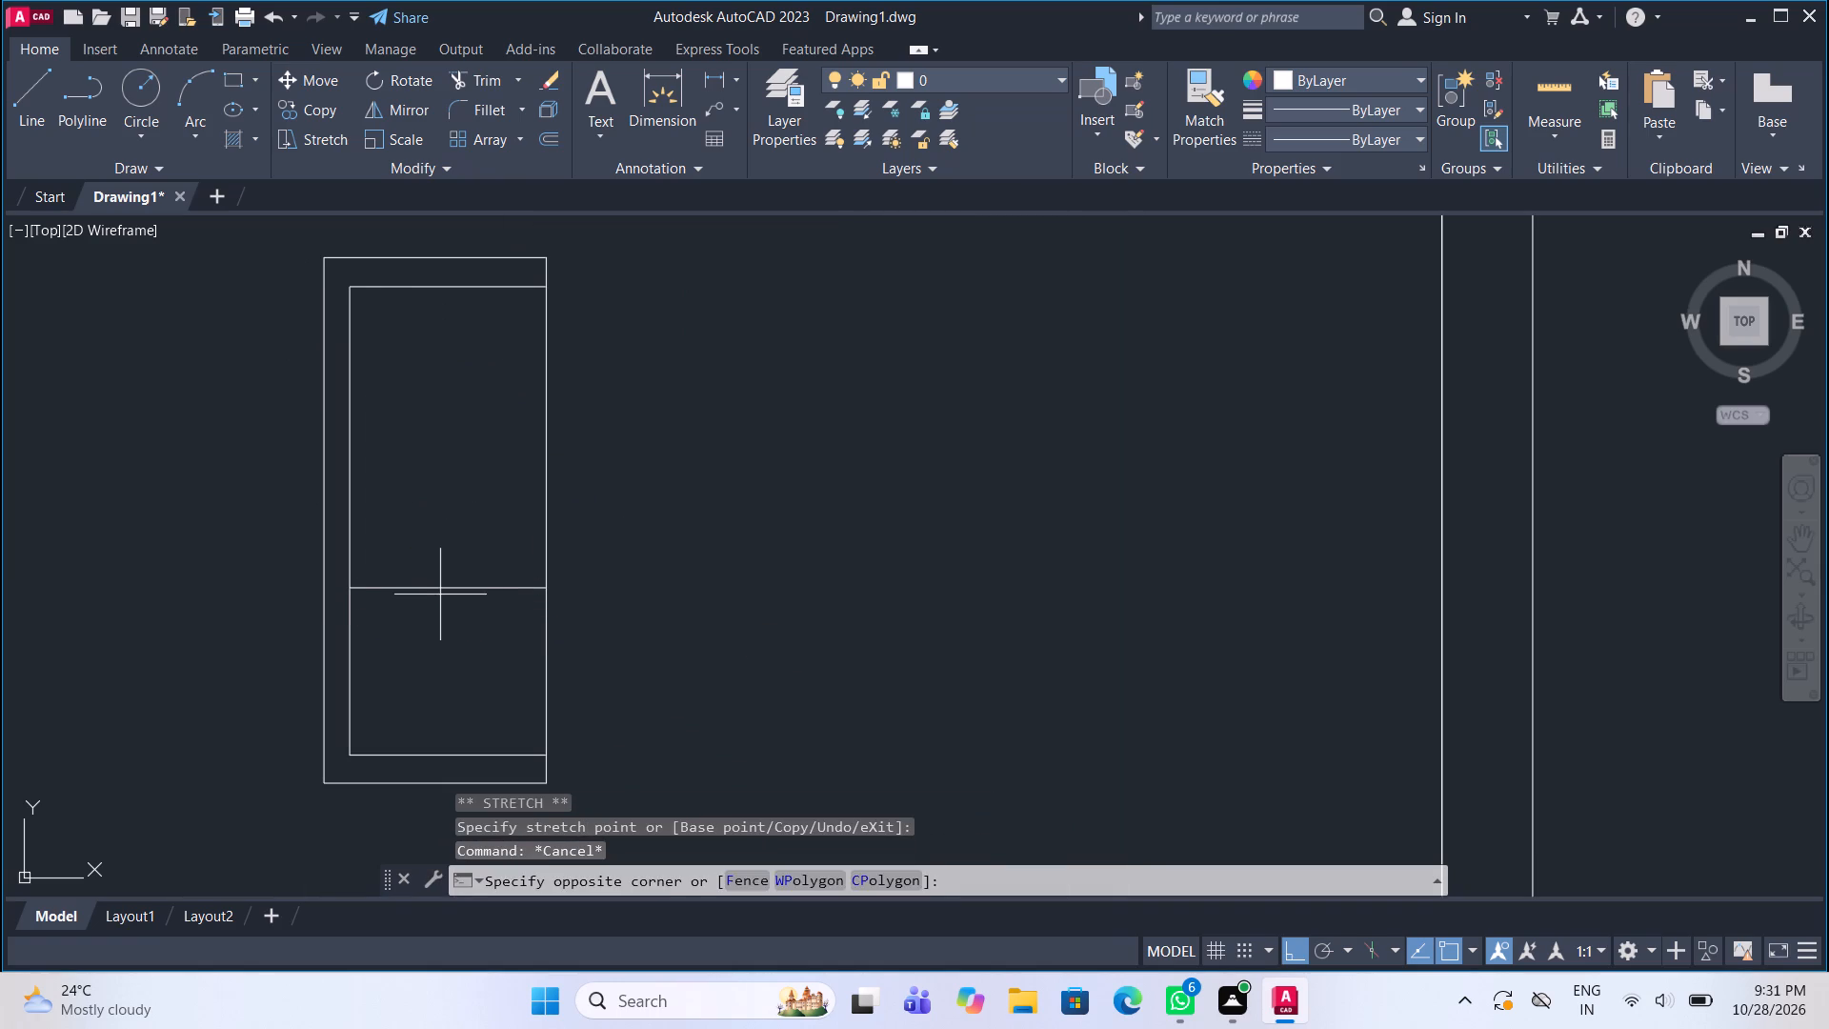
{"action": "left_click", "coordinate": [427, 575]}
{"action": "left_click", "coordinate": [321, 112]}
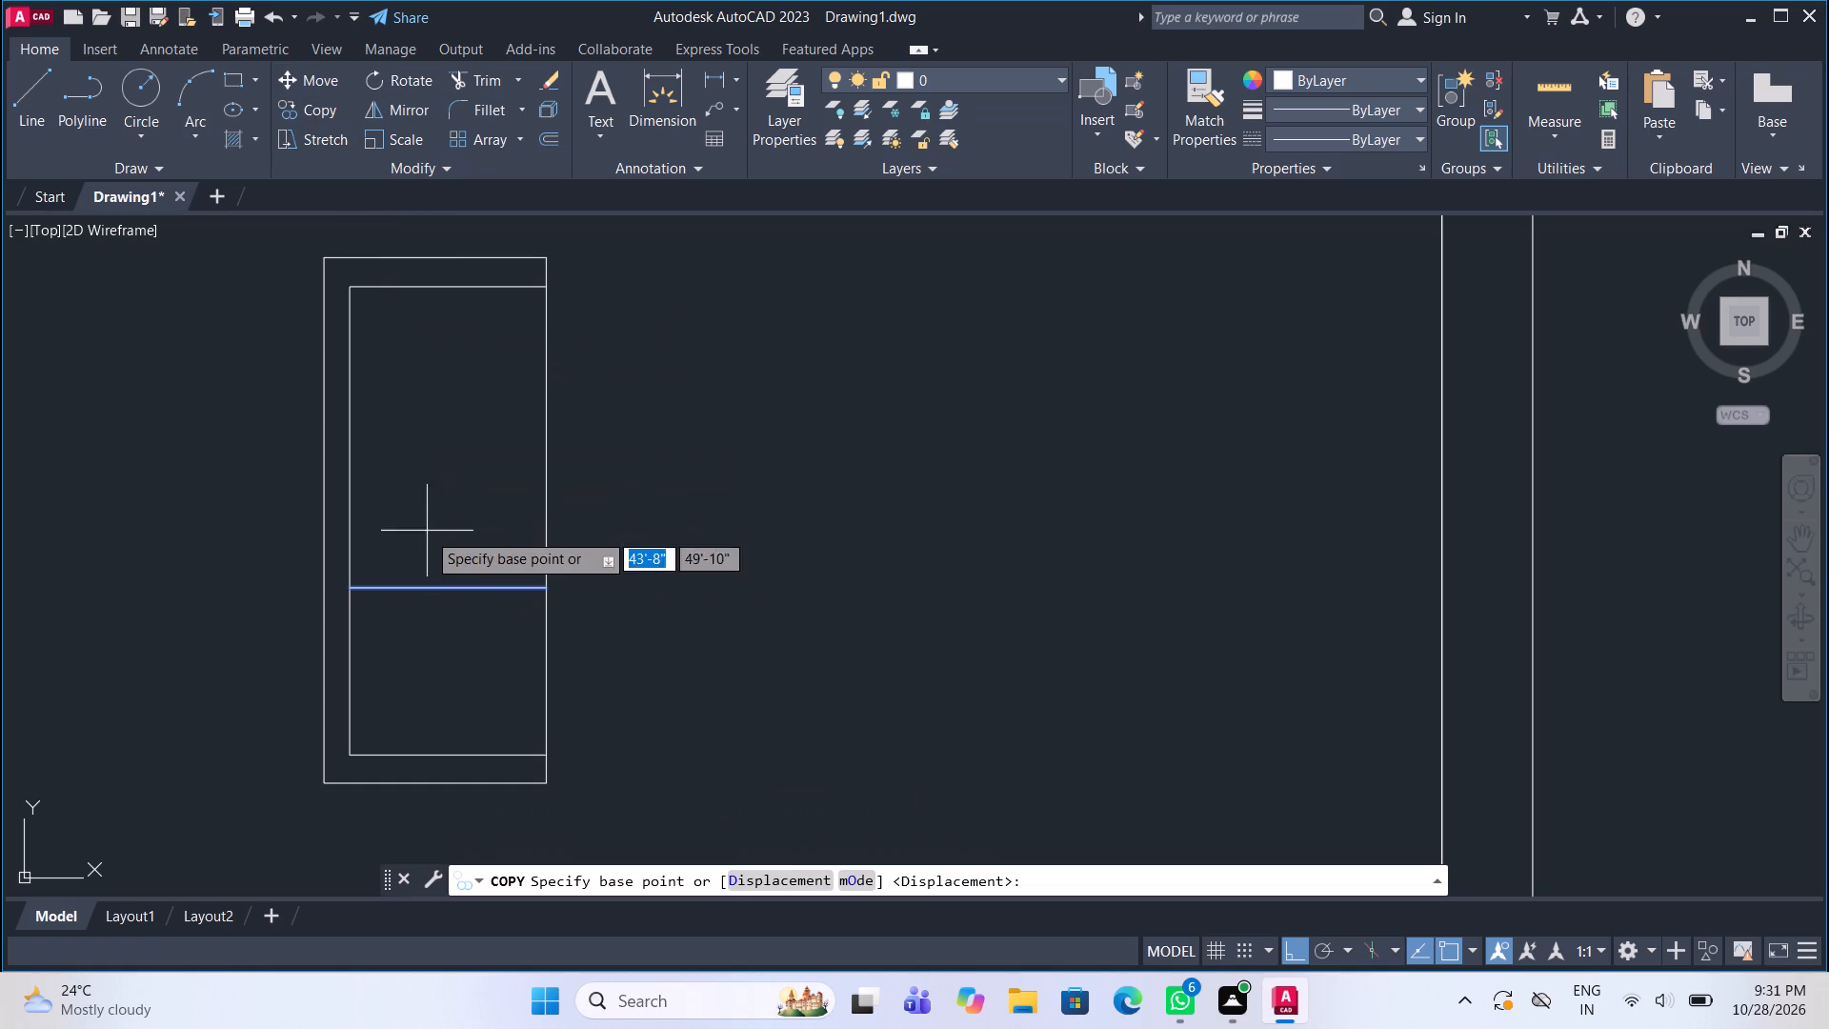
{"action": "left_click", "coordinate": [451, 575]}
{"action": "left_click", "coordinate": [460, 431]}
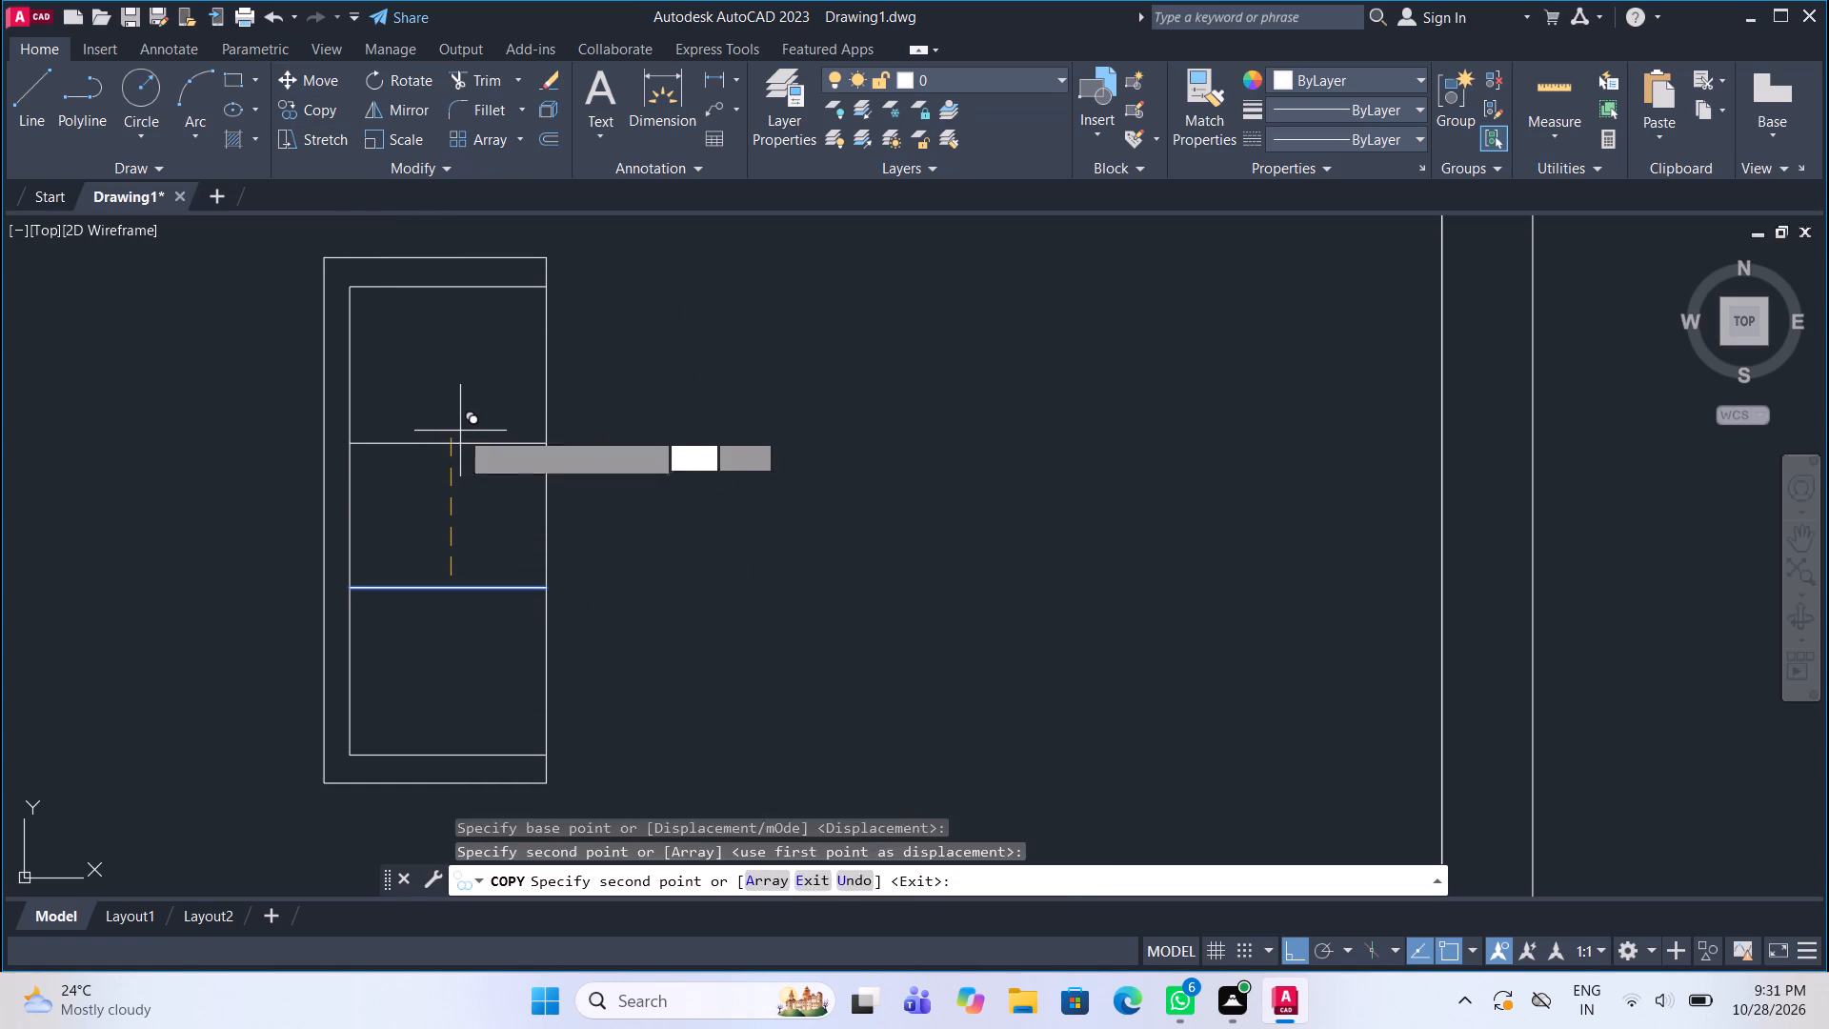
{"action": "key", "text": "Escape"}
Draw a corner side table rectangle about 1'-4" wide and 1'-8" high, left of the two-seater and above the three-seater sofa.
{"action": "scroll", "coordinate": [544, 400], "scroll_direction": "down", "scroll_amount": 5}
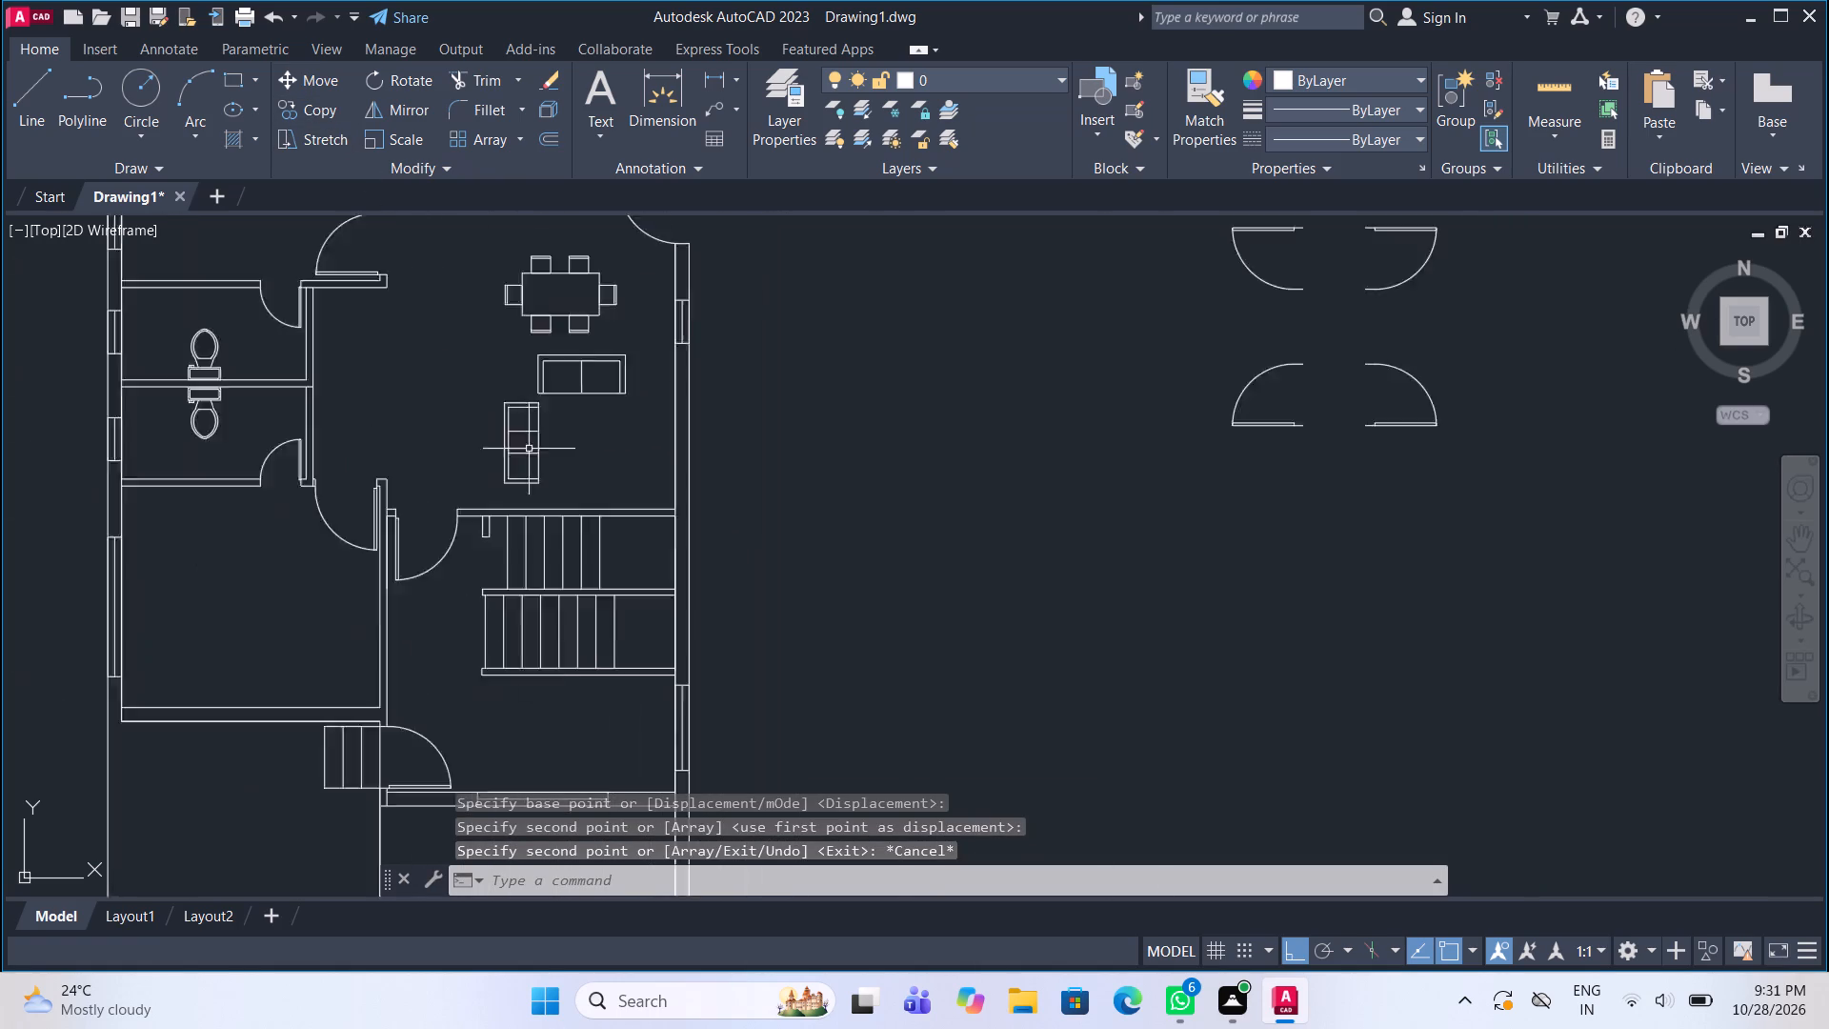
{"action": "scroll", "coordinate": [537, 466], "scroll_direction": "down", "scroll_amount": 1}
{"action": "scroll", "coordinate": [592, 445], "scroll_direction": "up", "scroll_amount": 3}
{"action": "scroll", "coordinate": [316, 348], "scroll_direction": "up", "scroll_amount": 1}
{"action": "middle_click_drag", "start_coordinate": [316, 347], "coordinate": [372, 415]}
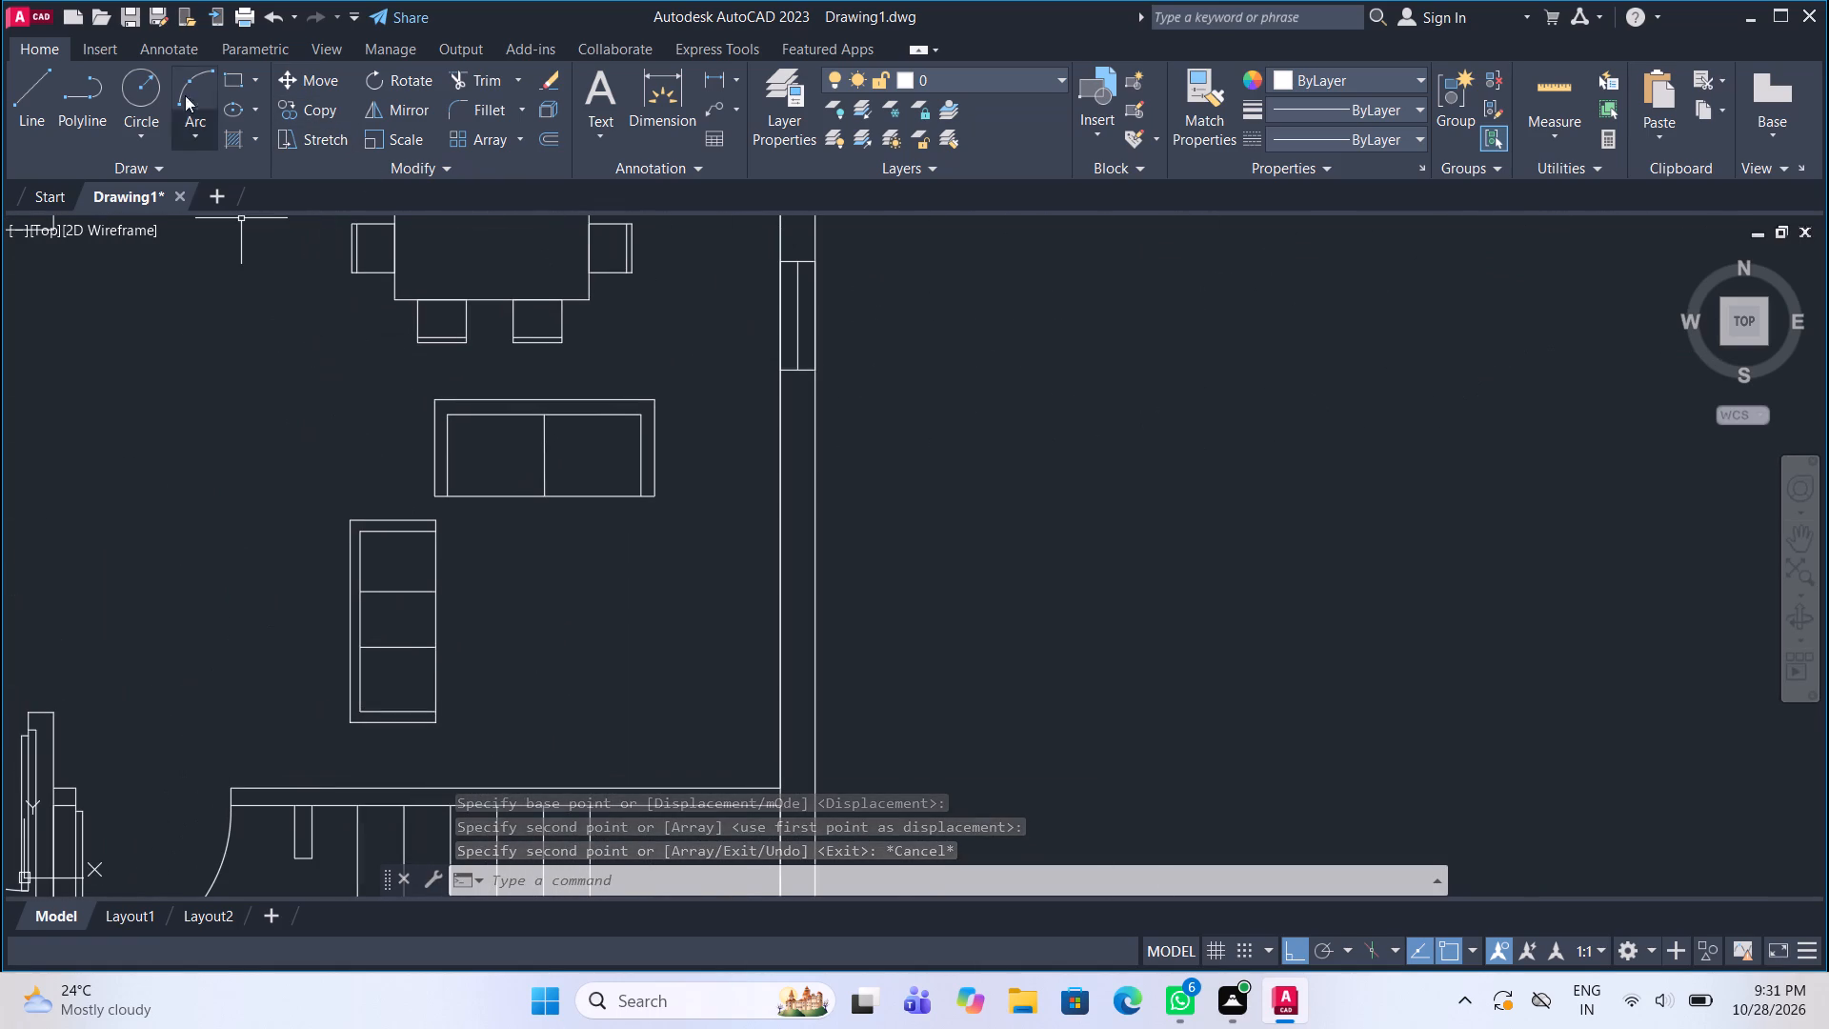
{"action": "left_click", "coordinate": [232, 80]}
{"action": "scroll", "coordinate": [455, 441], "scroll_direction": "up", "scroll_amount": 1}
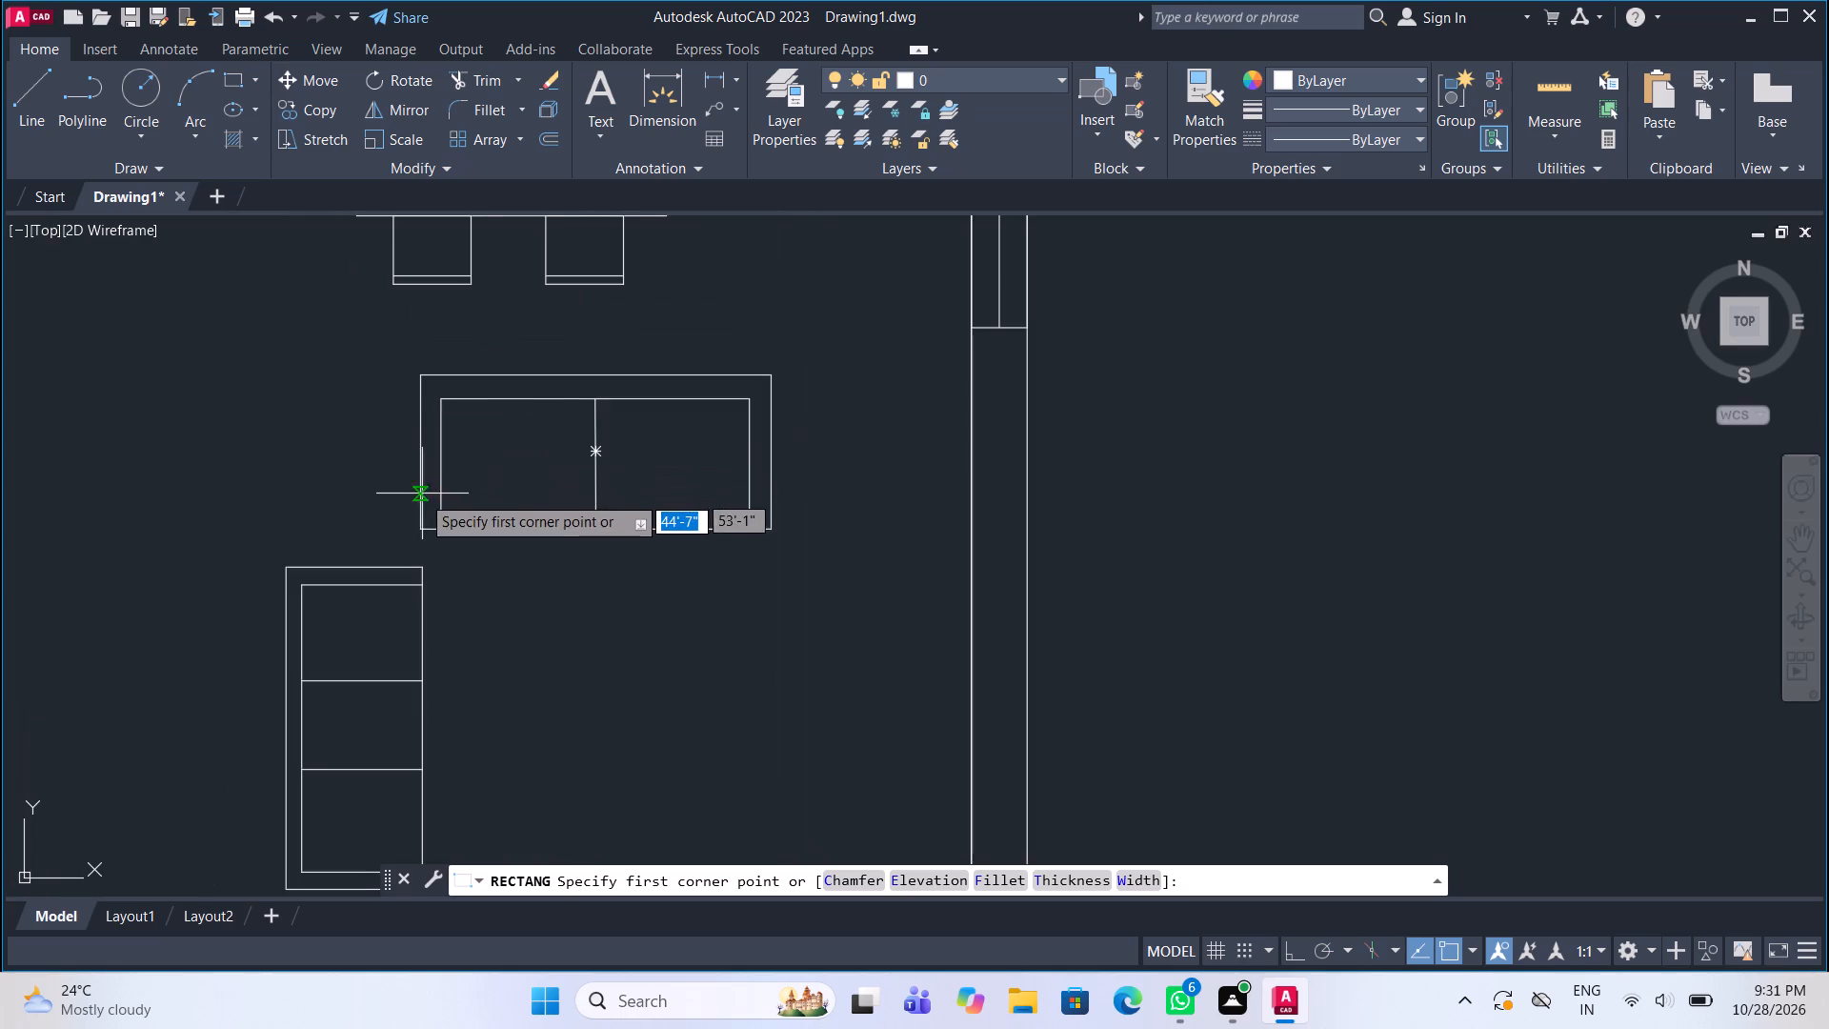
{"action": "left_click", "coordinate": [400, 523]}
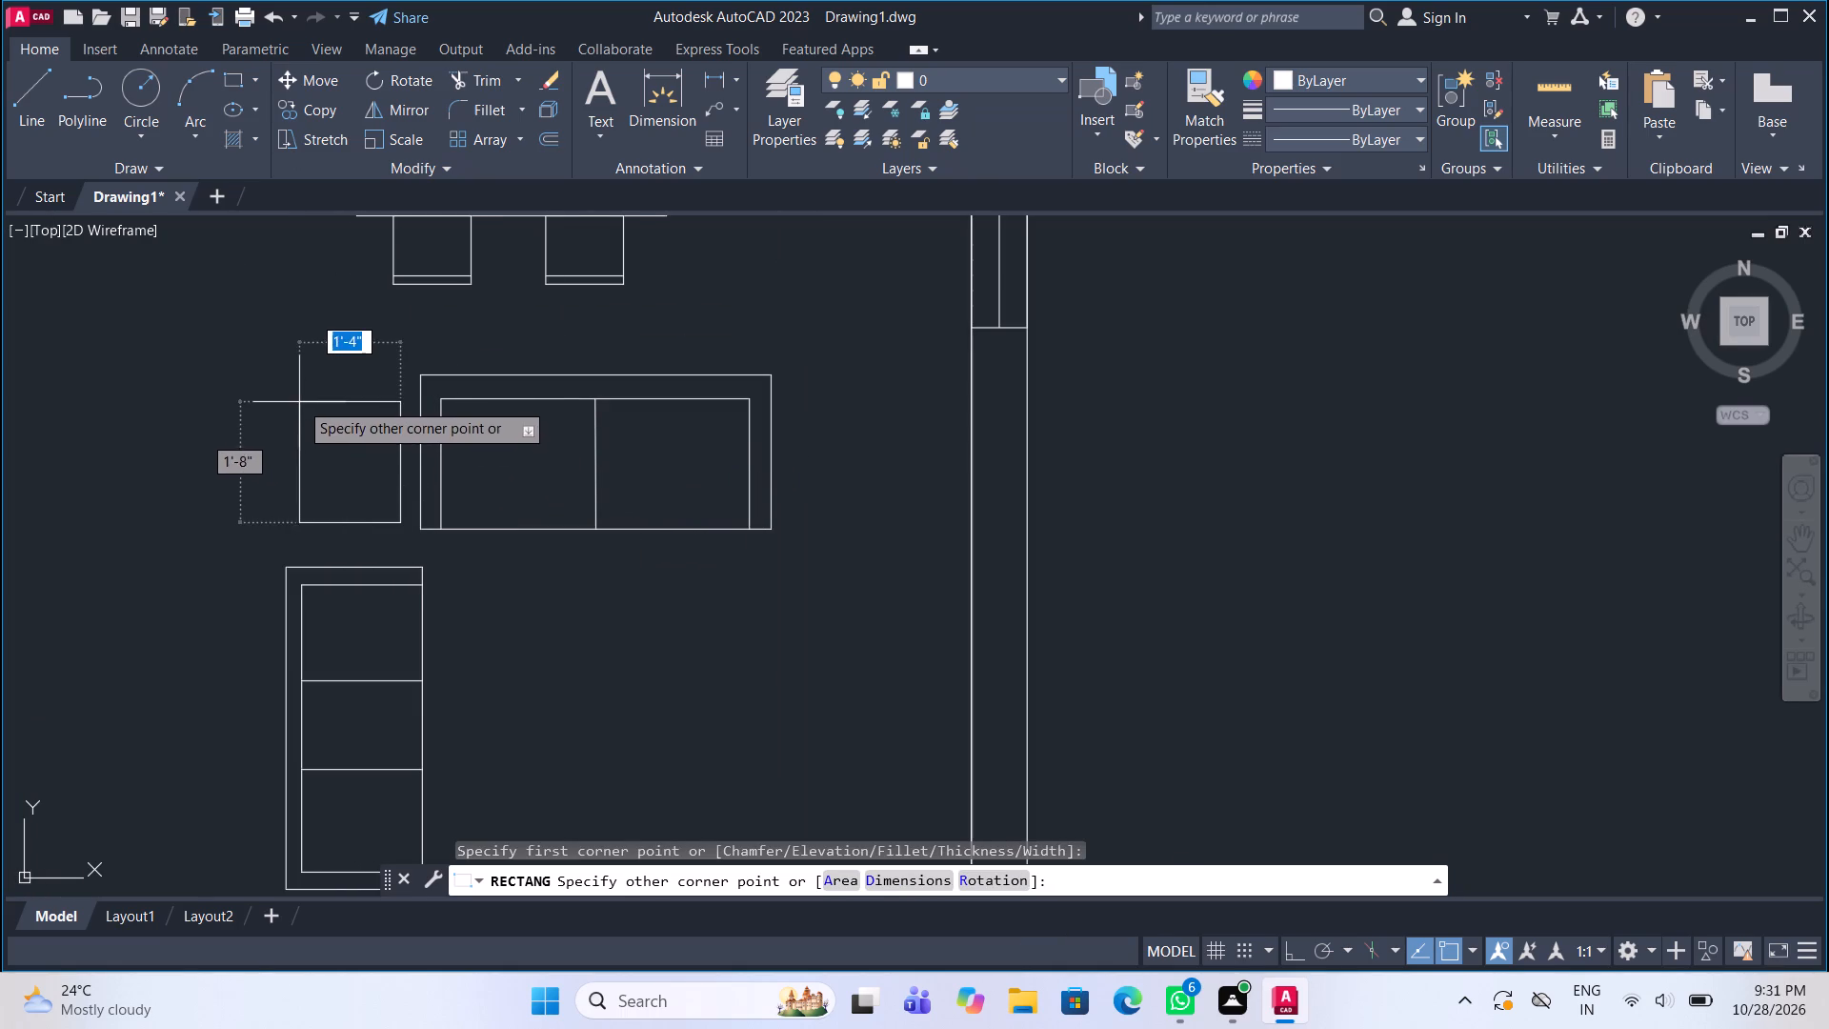
{"action": "left_click", "coordinate": [299, 400]}
Draw a centre table rectangle about 1'-11" wide and 2'-5" high, right of the three-seater and below the two-seater sofa.
{"action": "scroll", "coordinate": [405, 380], "scroll_direction": "down", "scroll_amount": 2}
{"action": "middle_click_drag", "start_coordinate": [470, 501], "coordinate": [458, 444]}
{"action": "scroll", "coordinate": [458, 444], "scroll_direction": "up", "scroll_amount": 1}
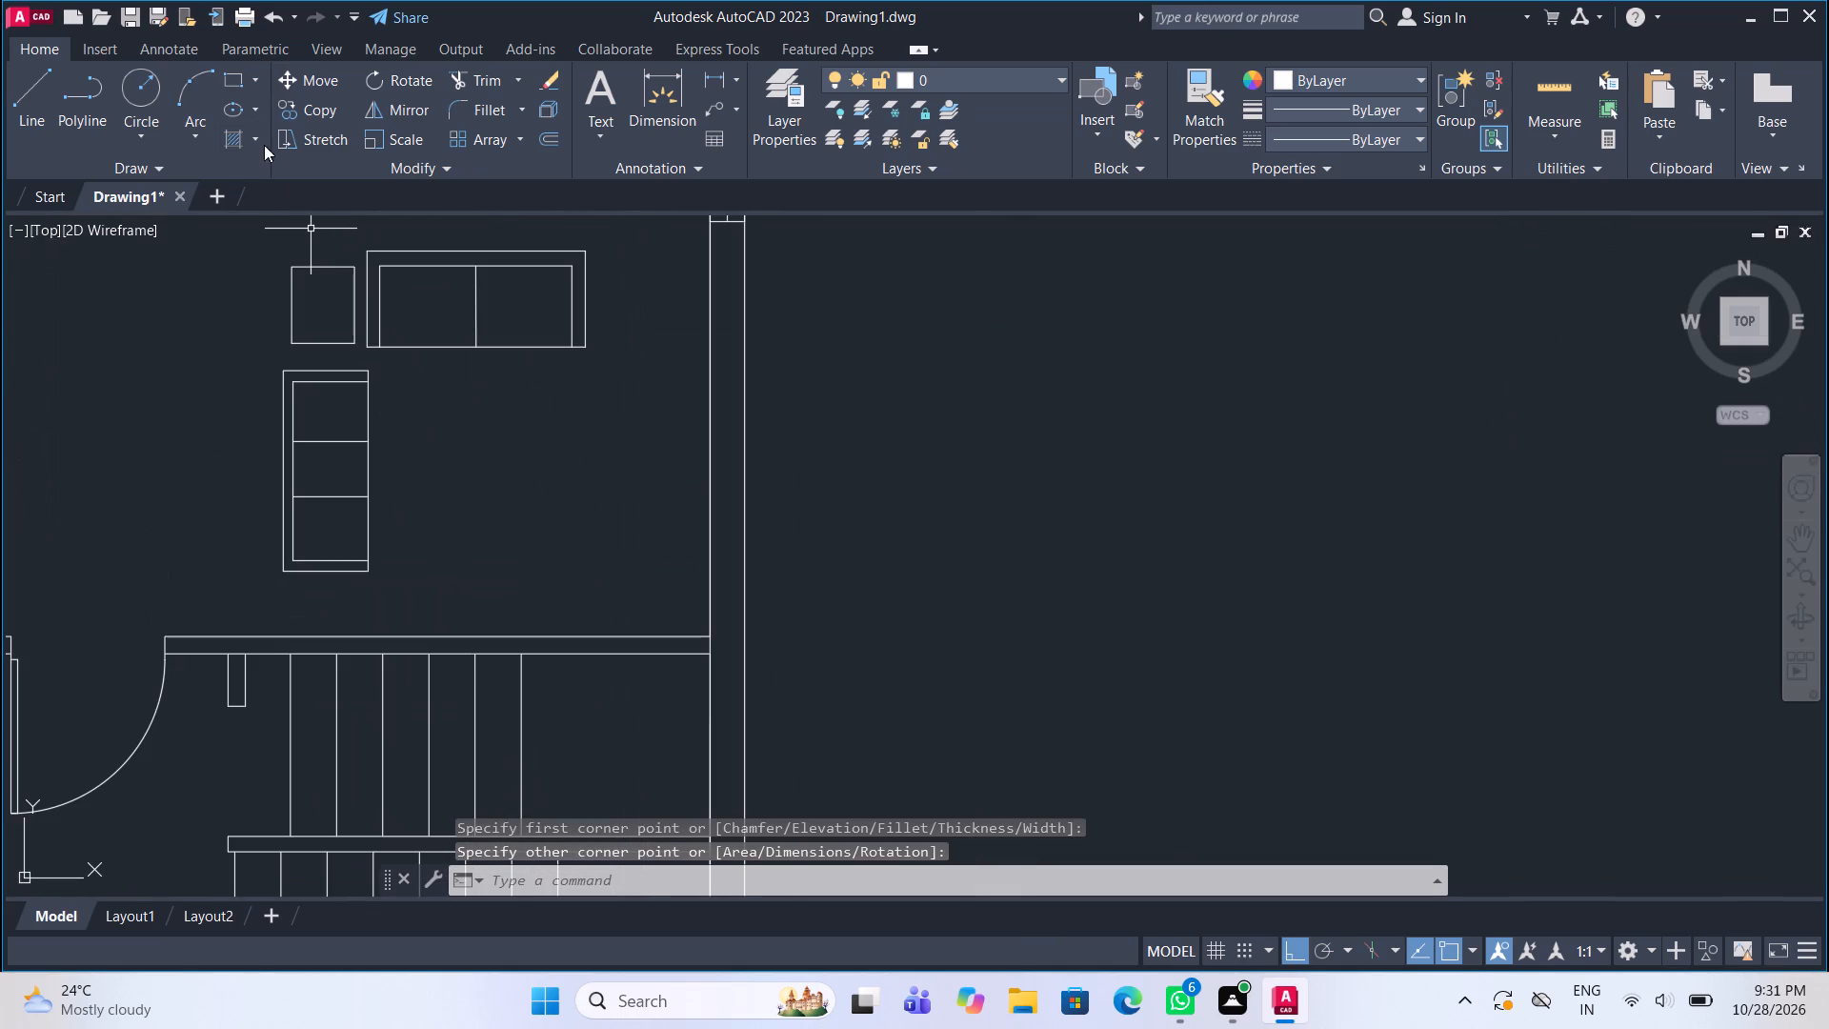
{"action": "double_click", "coordinate": [235, 79]}
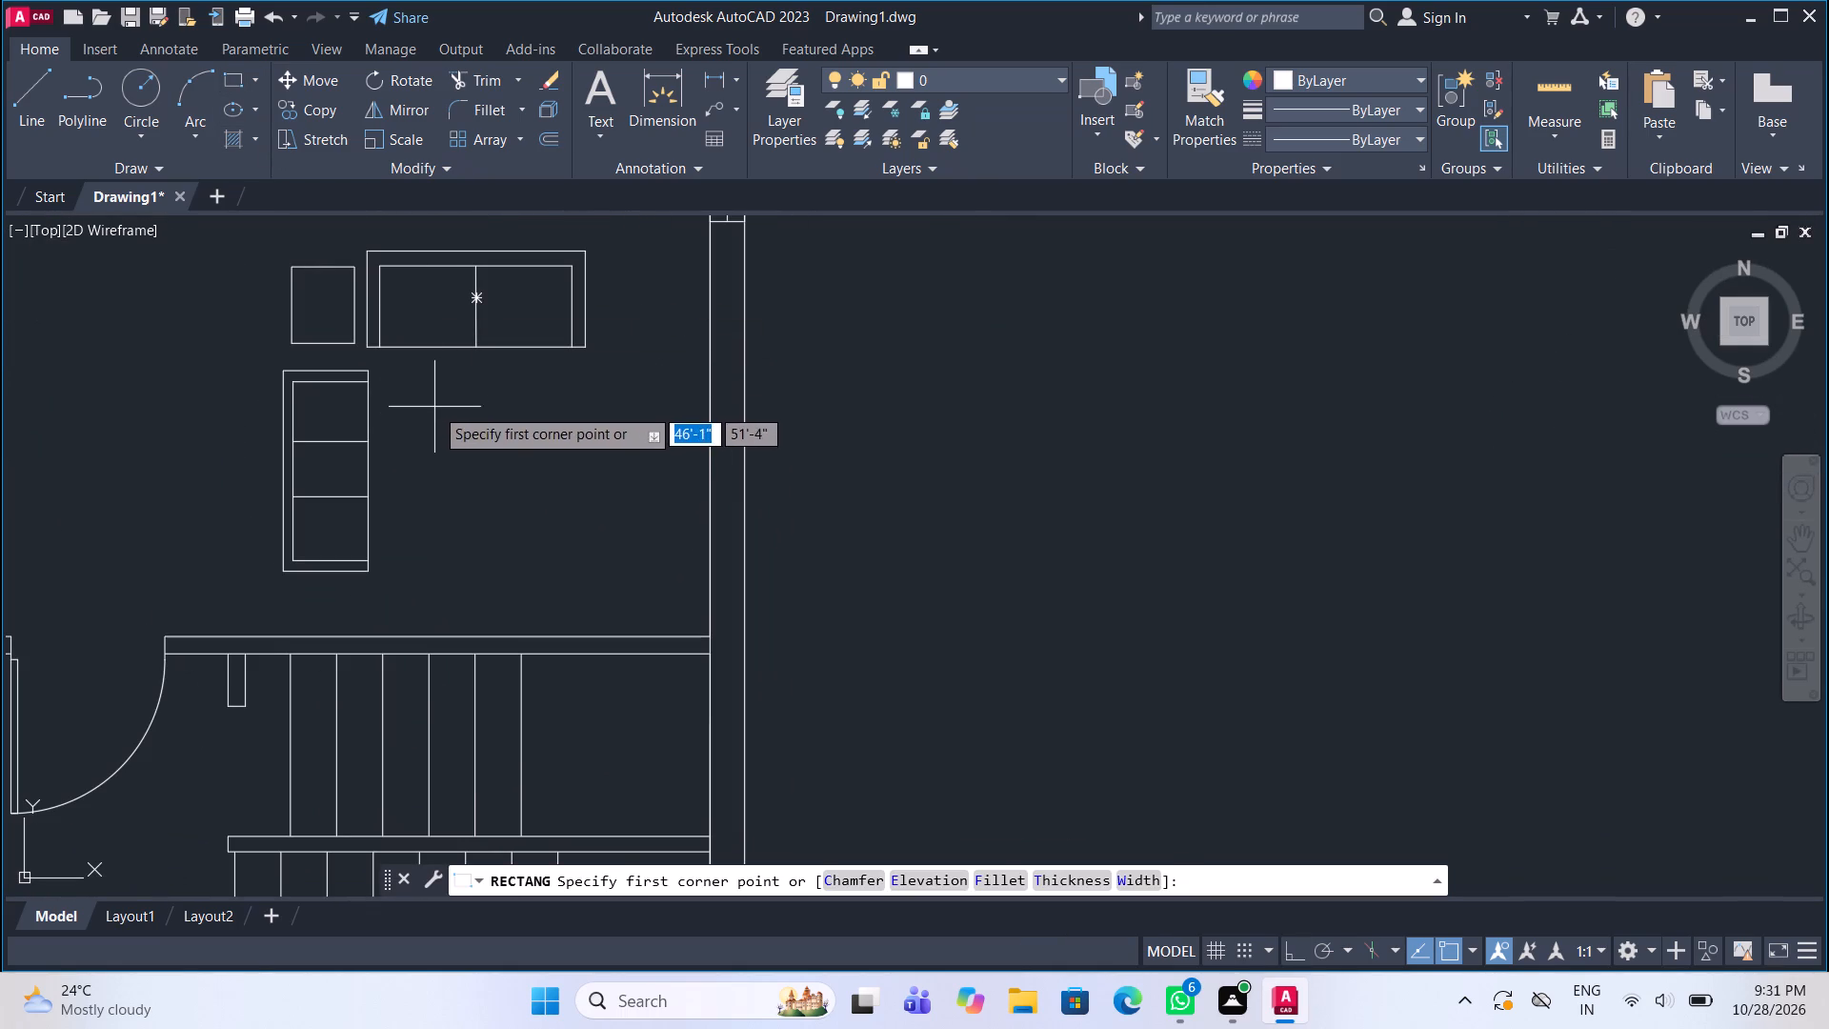
{"action": "left_click", "coordinate": [434, 406]}
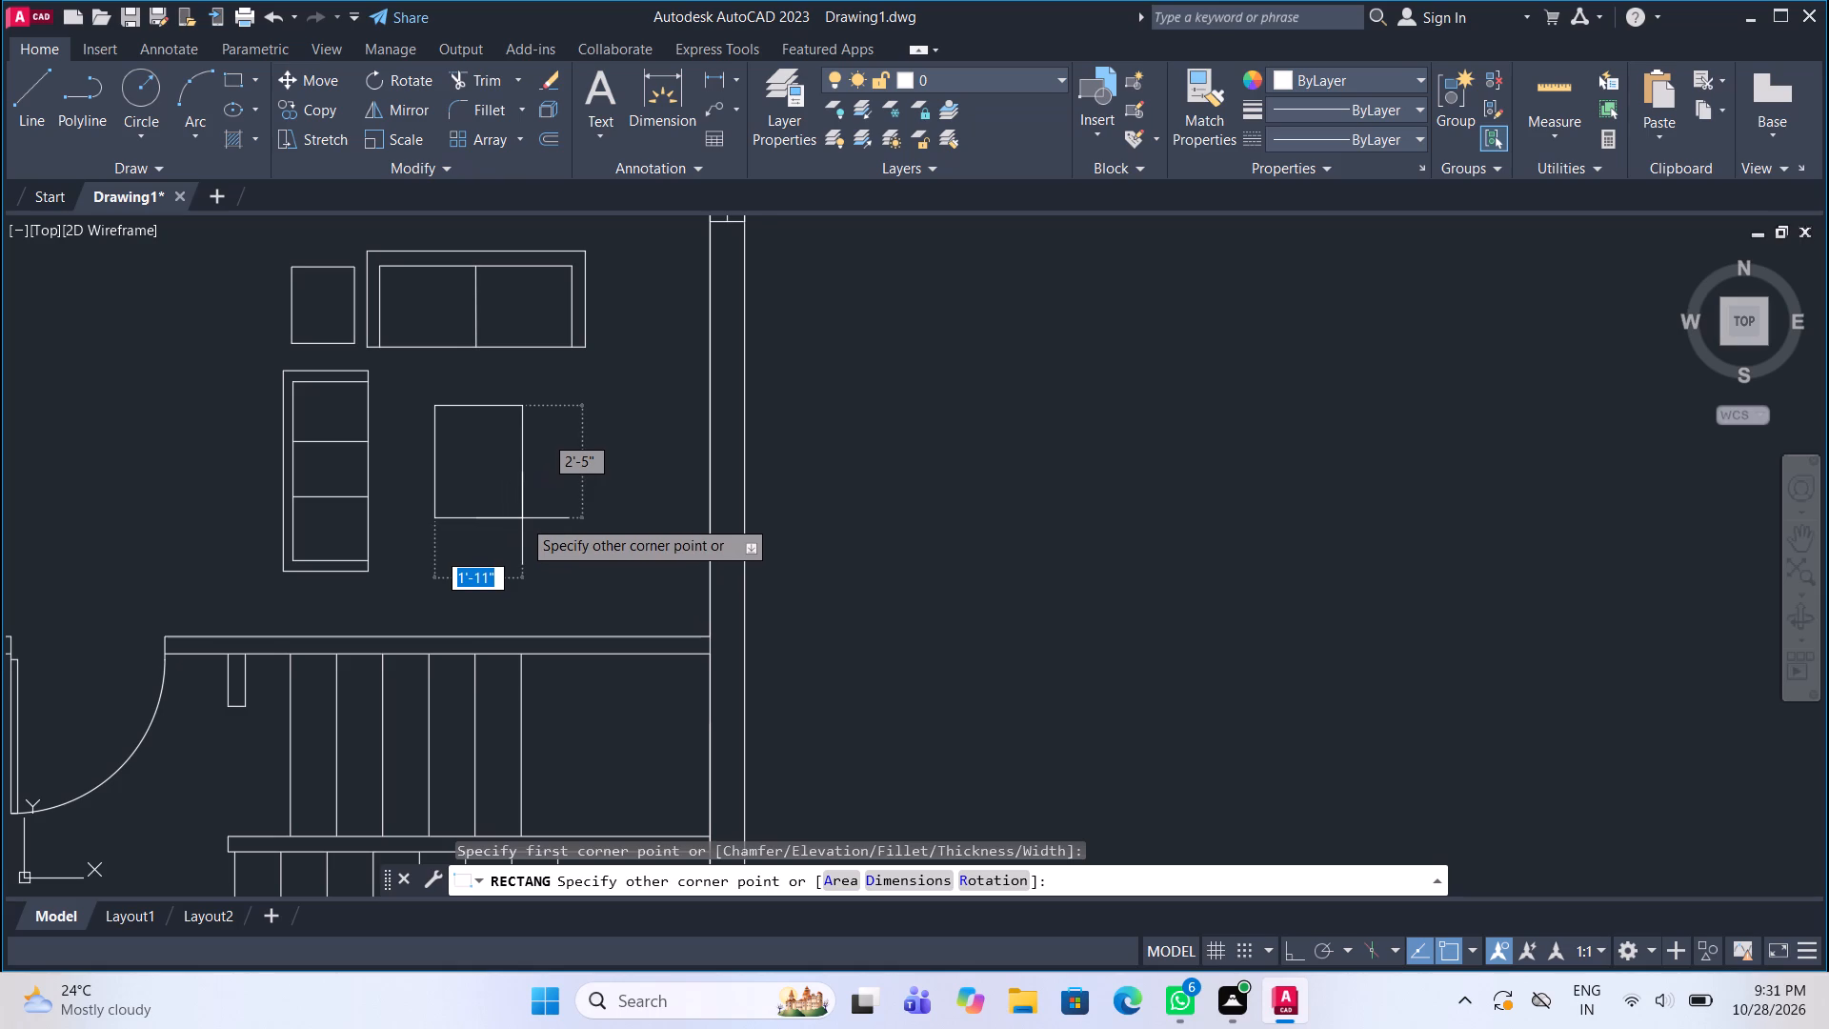
{"action": "left_click", "coordinate": [522, 518]}
Offset the centre table rectangle 1" inward.
{"action": "scroll", "coordinate": [472, 392], "scroll_direction": "up", "scroll_amount": 1}
{"action": "left_click", "coordinate": [465, 413]}
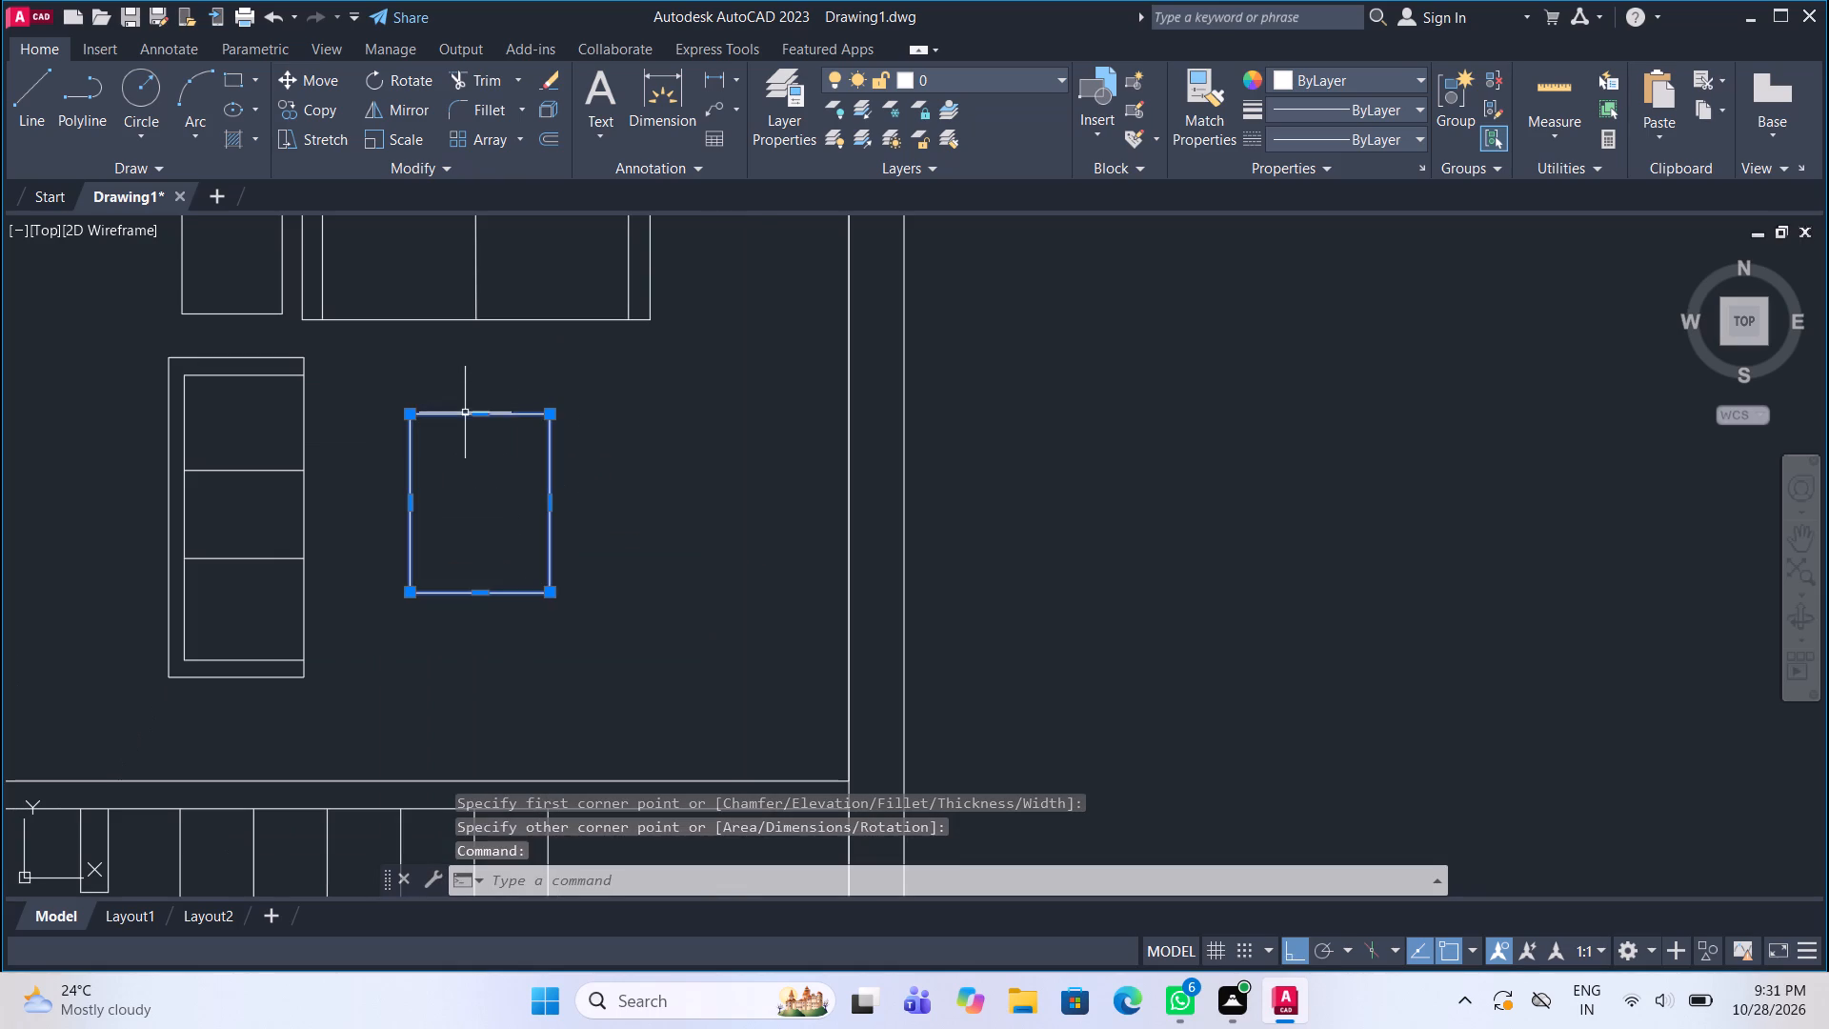
{"action": "left_click", "coordinate": [546, 142]}
{"action": "left_click", "coordinate": [496, 410]}
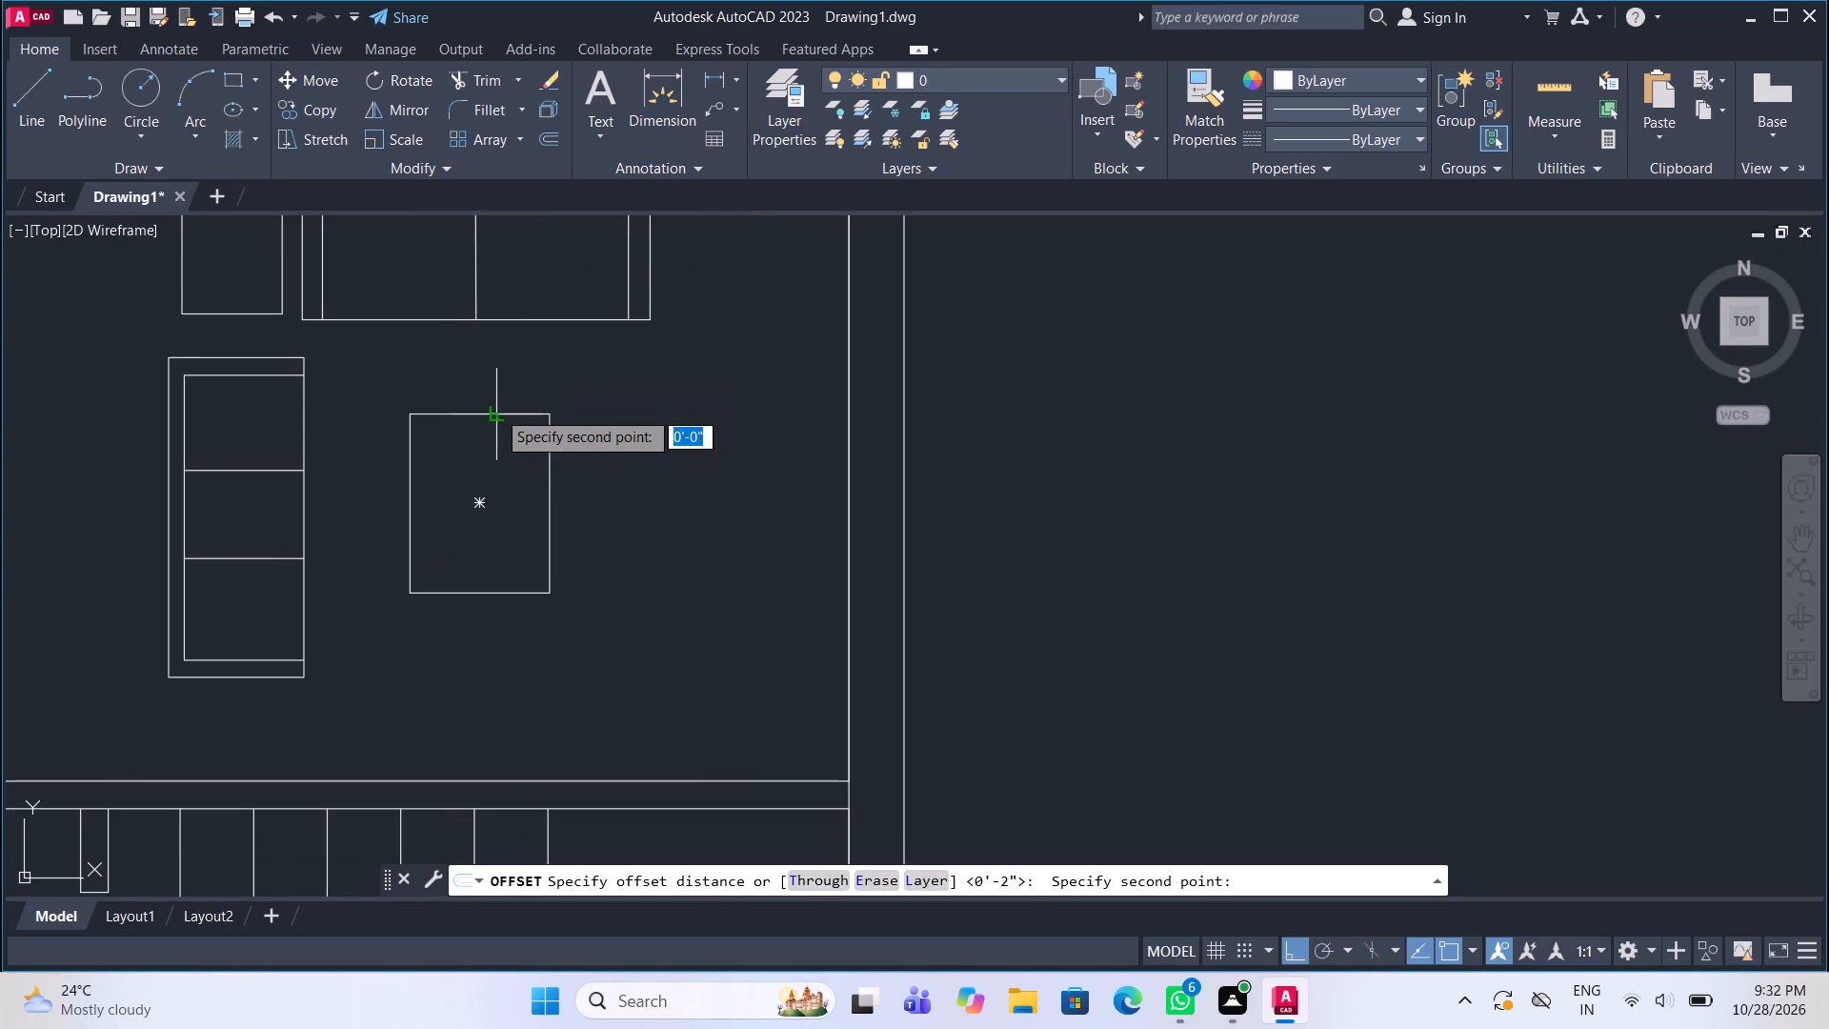
{"action": "key", "text": "1"}
{"action": "key", "text": "shift+quotedbl"}
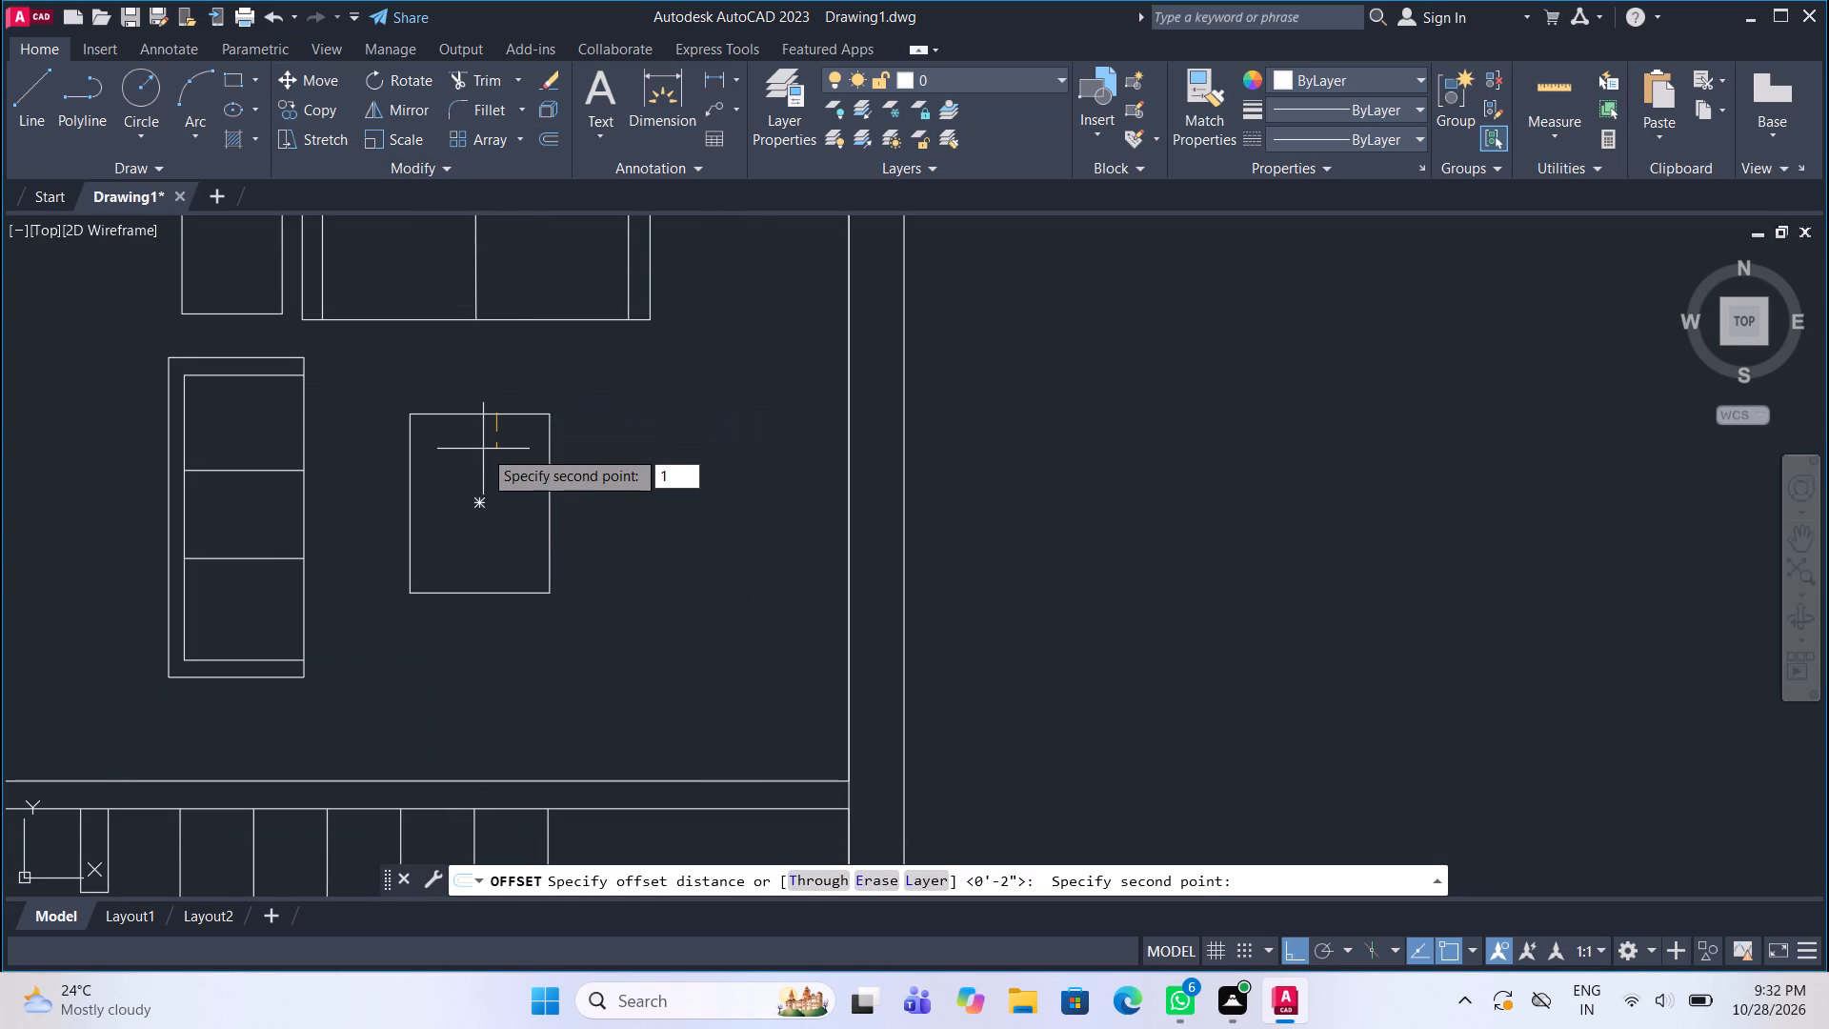
{"action": "key", "text": "Return"}
{"action": "left_click", "coordinate": [483, 449]}
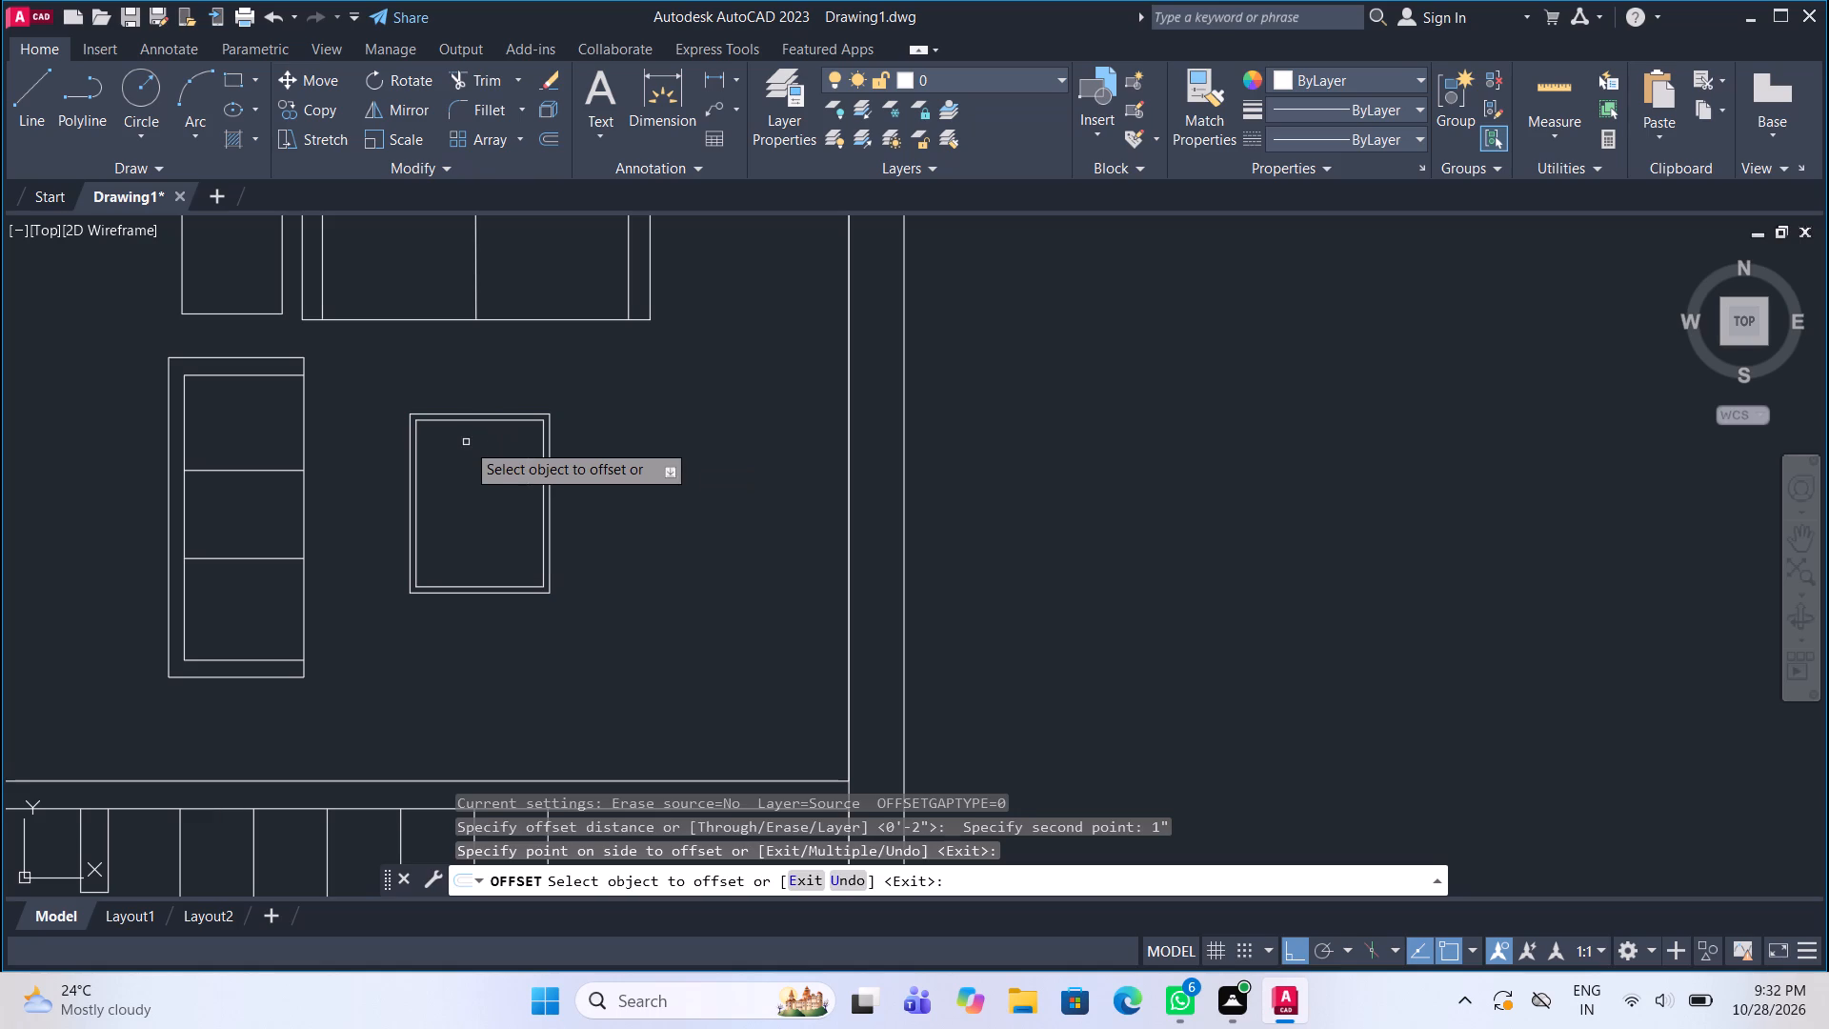
{"action": "key", "text": "Escape"}
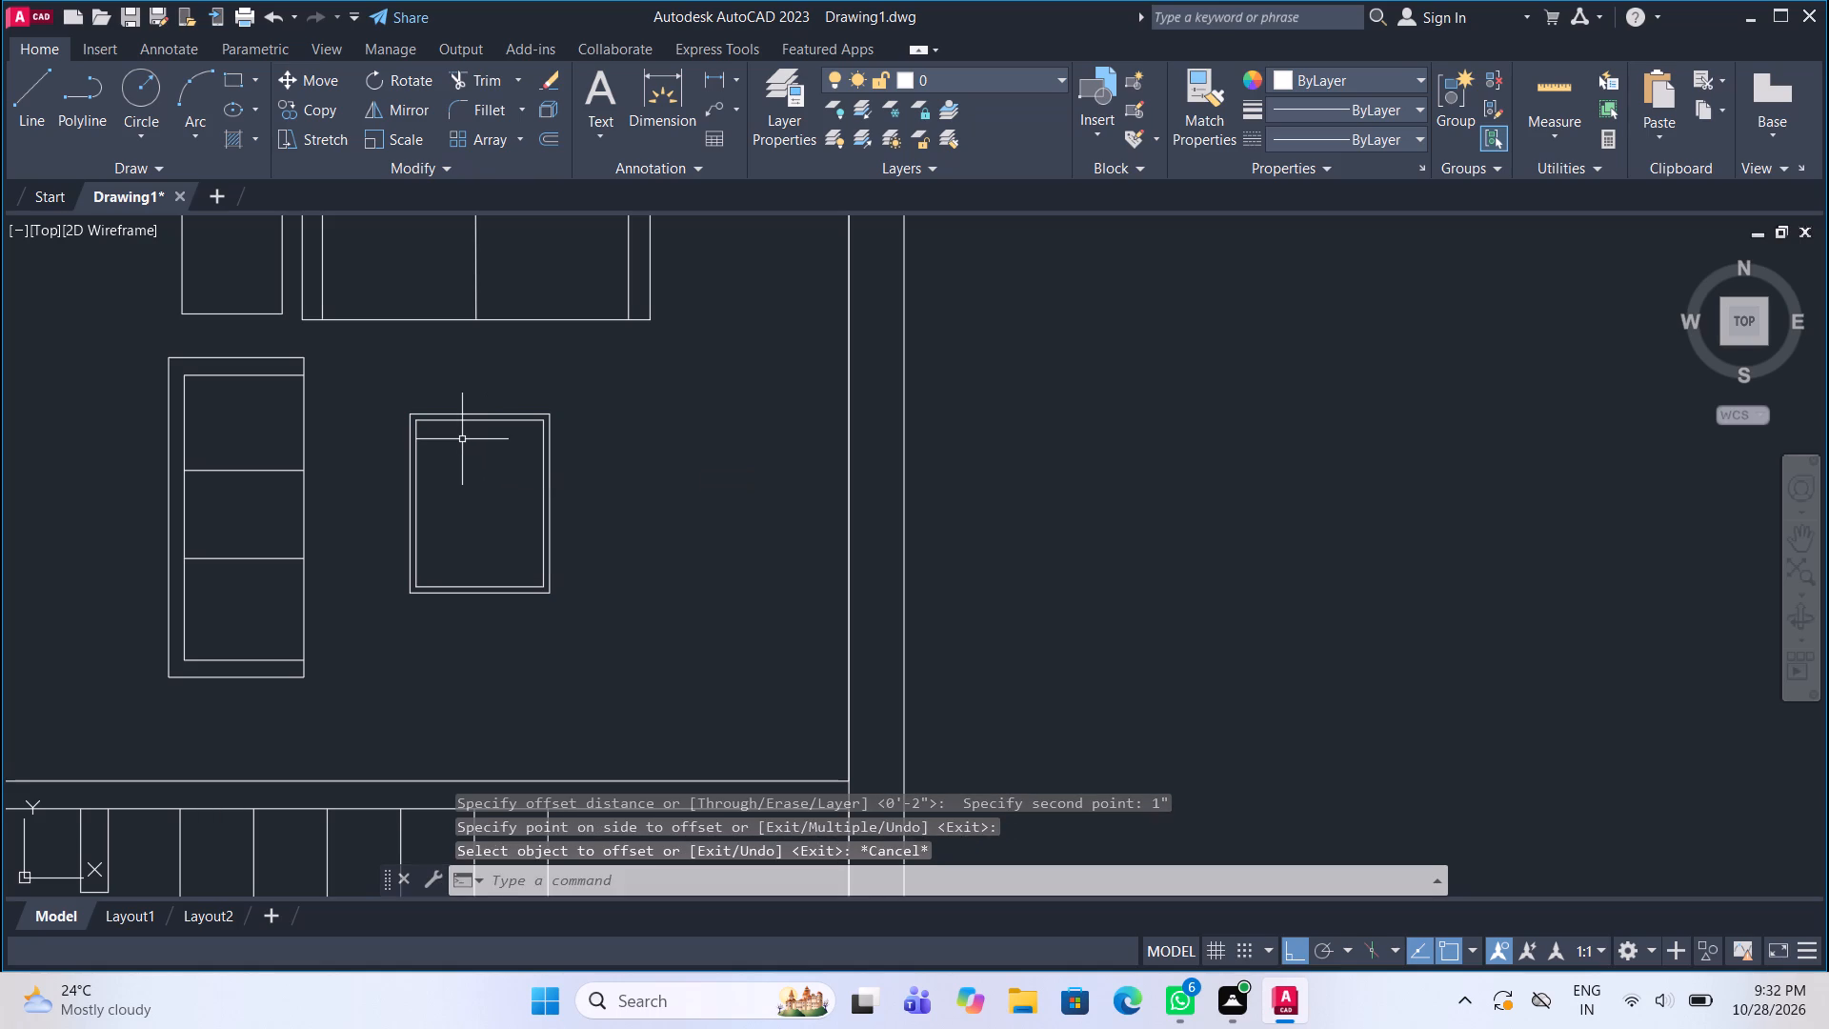
Draw a narrow TV unit rectangle about 5" wide and 4' long against the hall's right wall, facing the three-seater sofa.
{"action": "scroll", "coordinate": [462, 439], "scroll_direction": "down", "scroll_amount": 3}
{"action": "middle_click", "coordinate": [546, 445]}
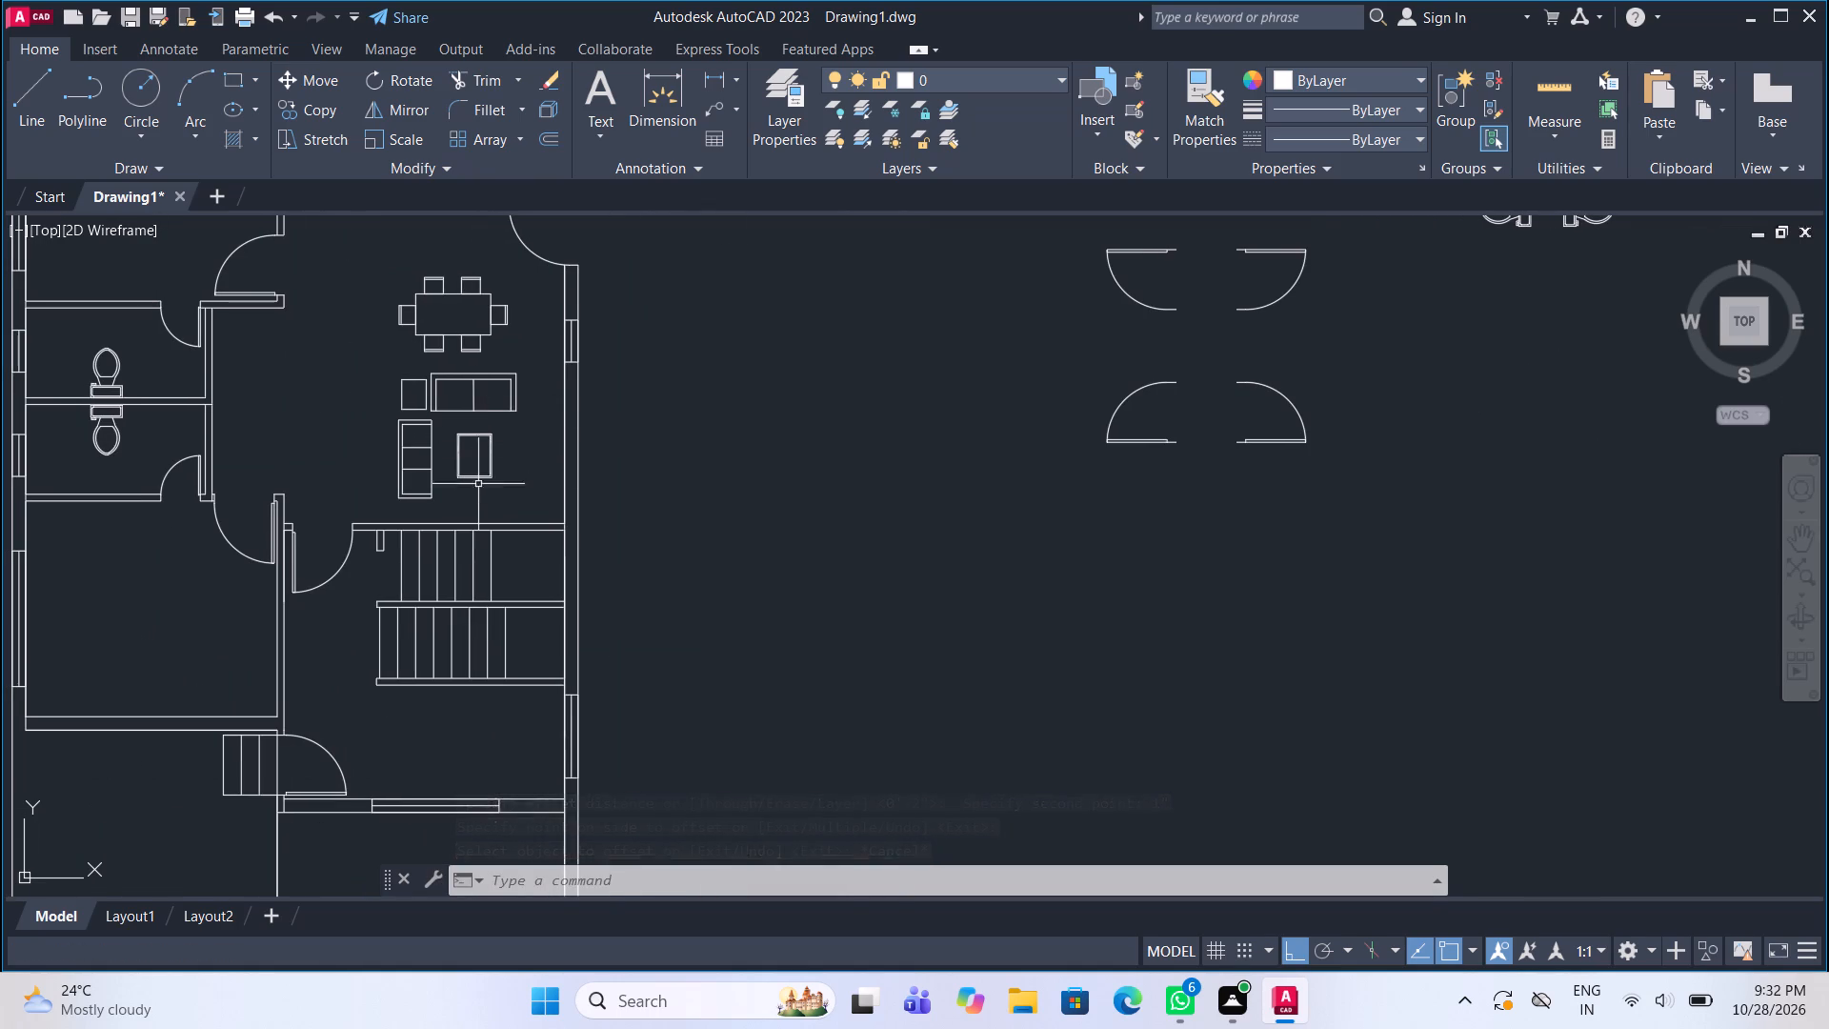
{"action": "scroll", "coordinate": [471, 506], "scroll_direction": "up", "scroll_amount": 2}
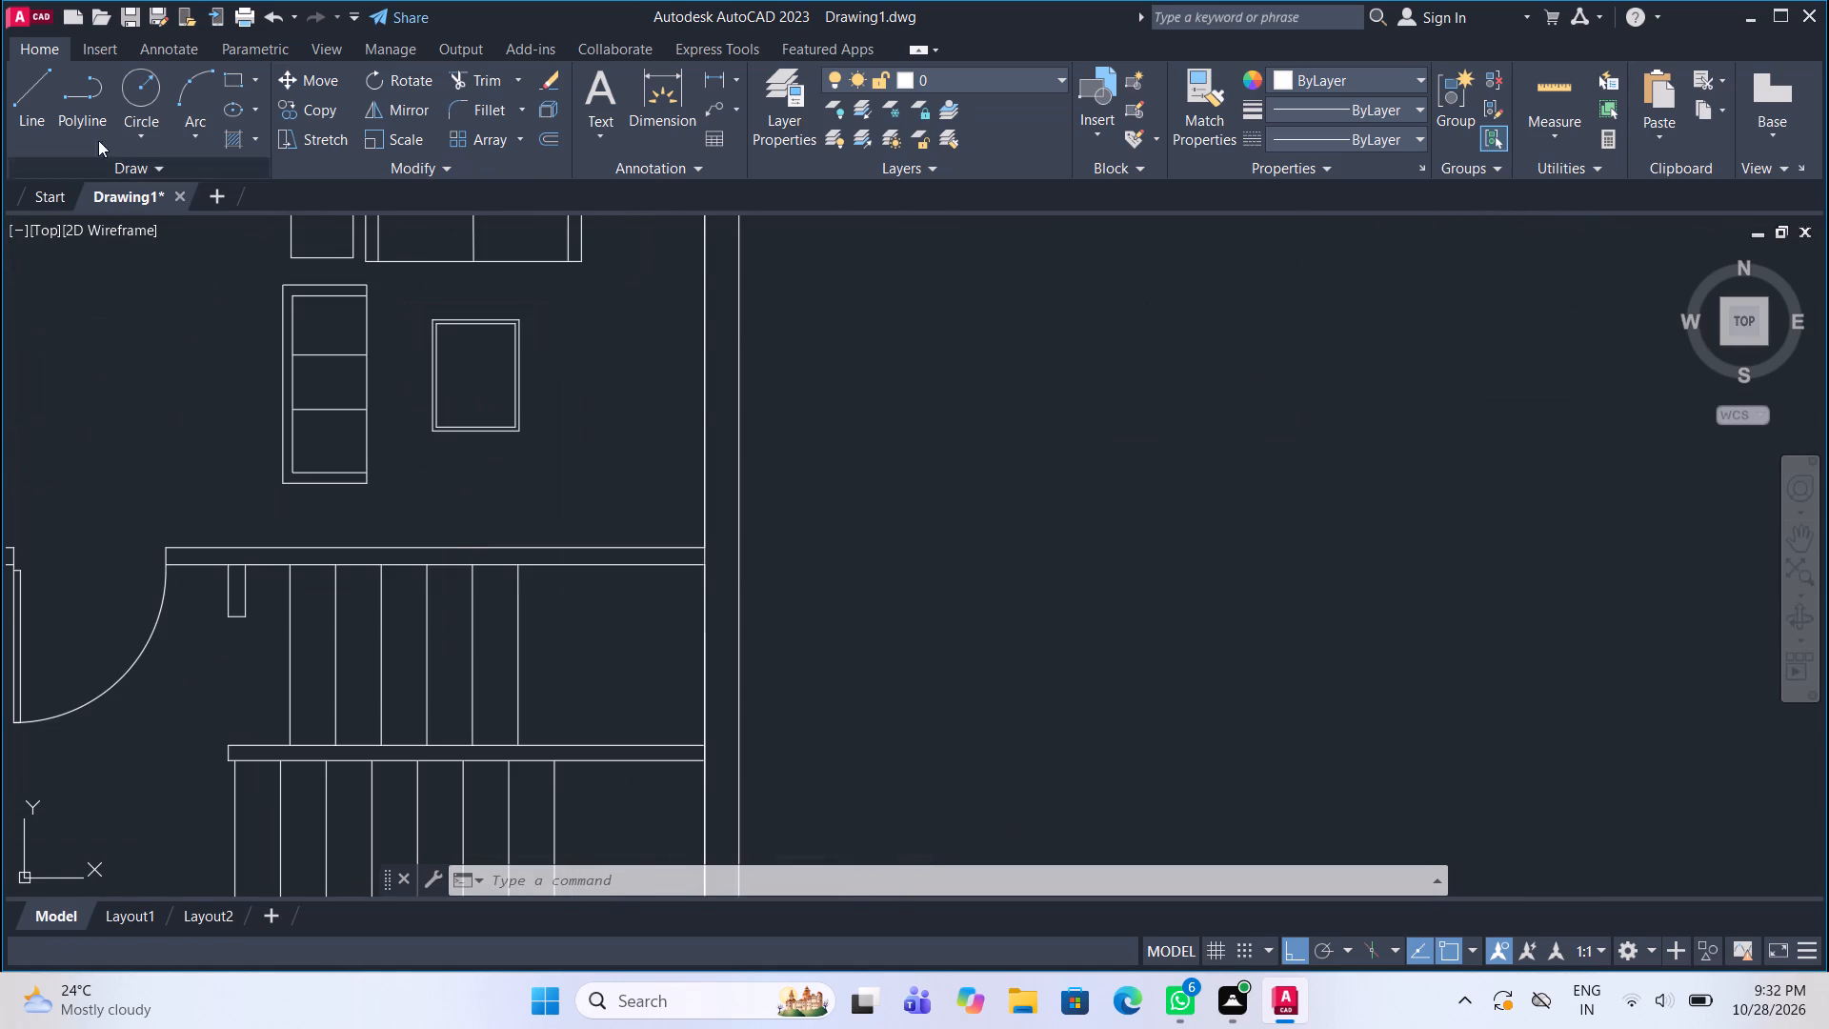
{"action": "left_click", "coordinate": [230, 83]}
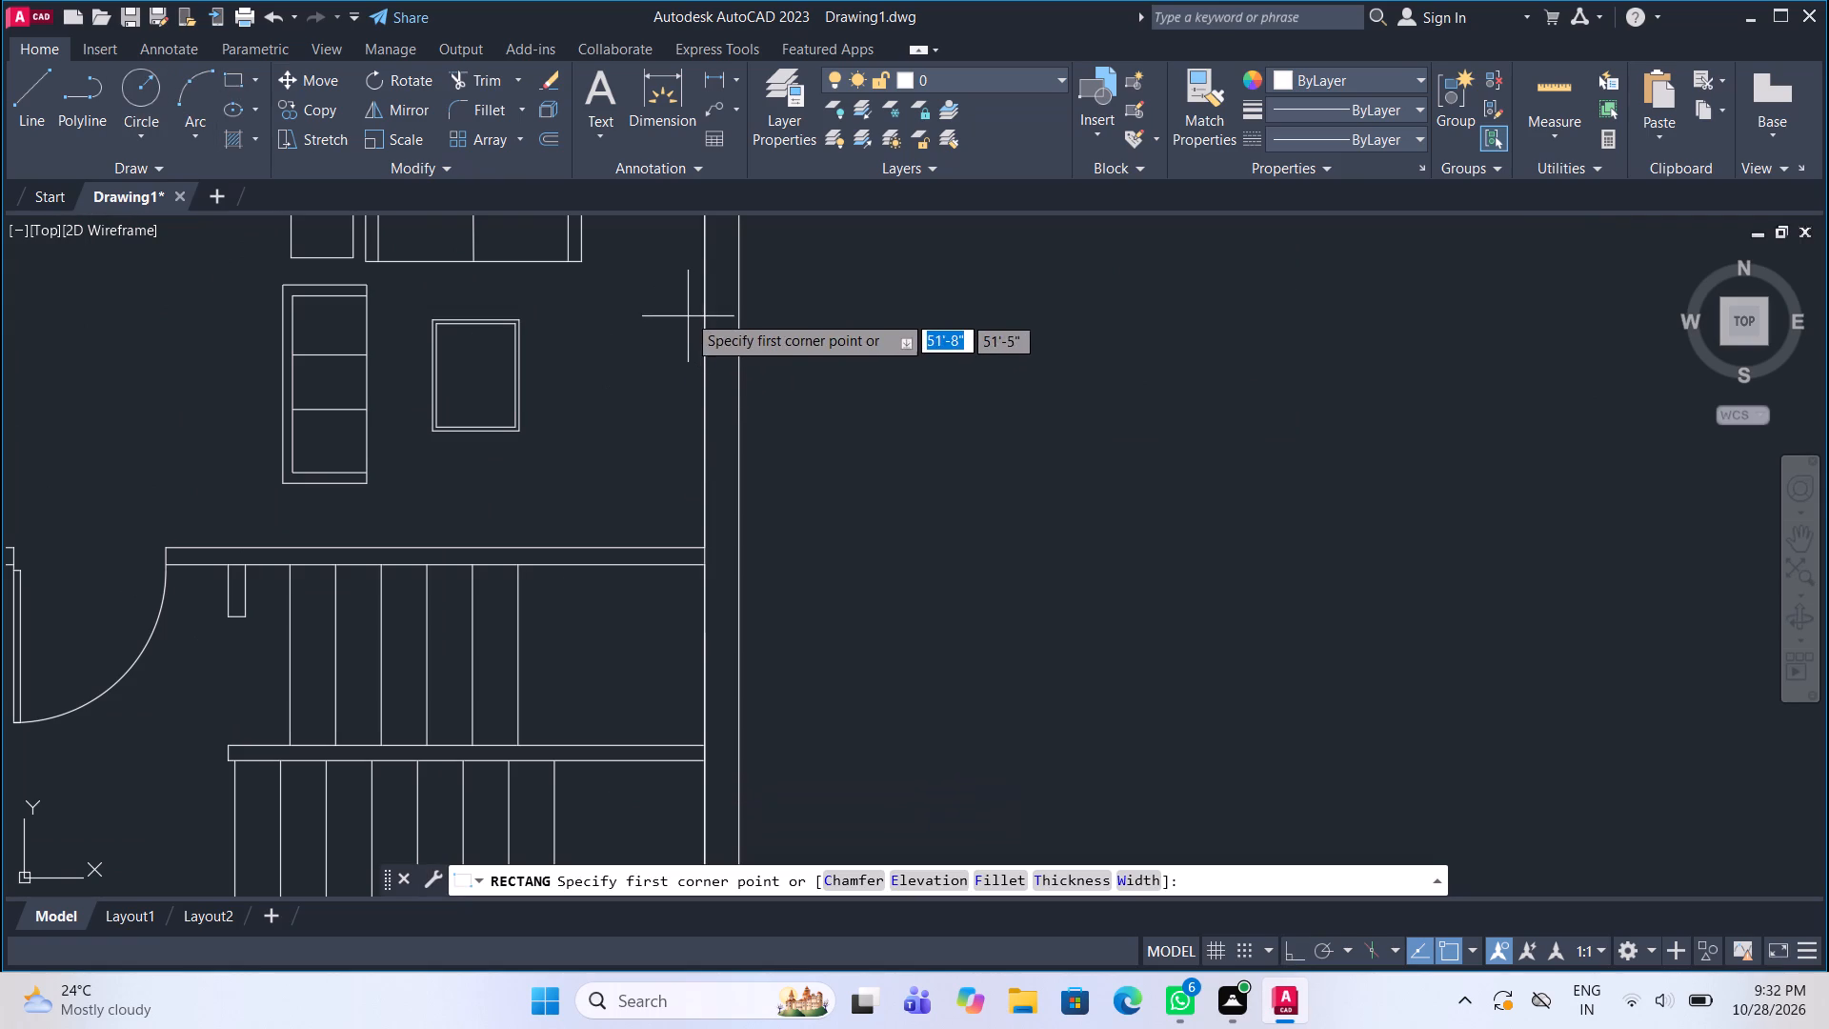
{"action": "left_click", "coordinate": [705, 299]}
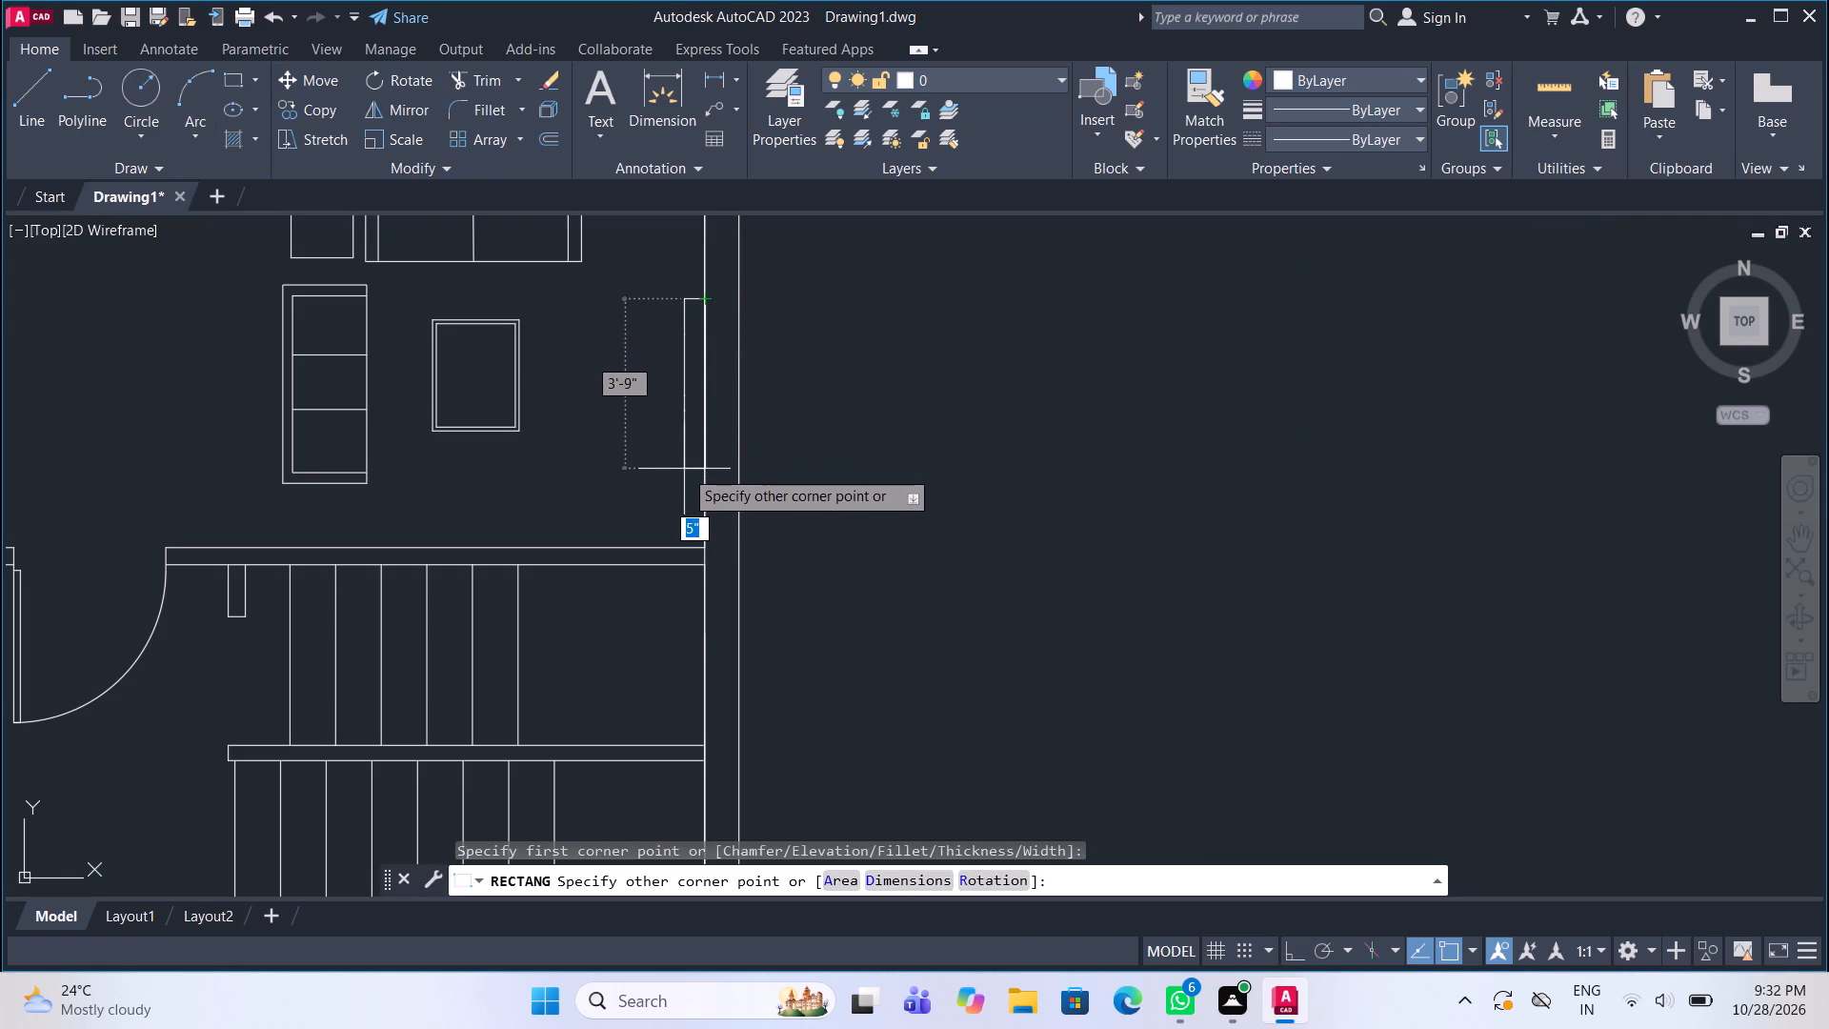
{"action": "left_click", "coordinate": [687, 479]}
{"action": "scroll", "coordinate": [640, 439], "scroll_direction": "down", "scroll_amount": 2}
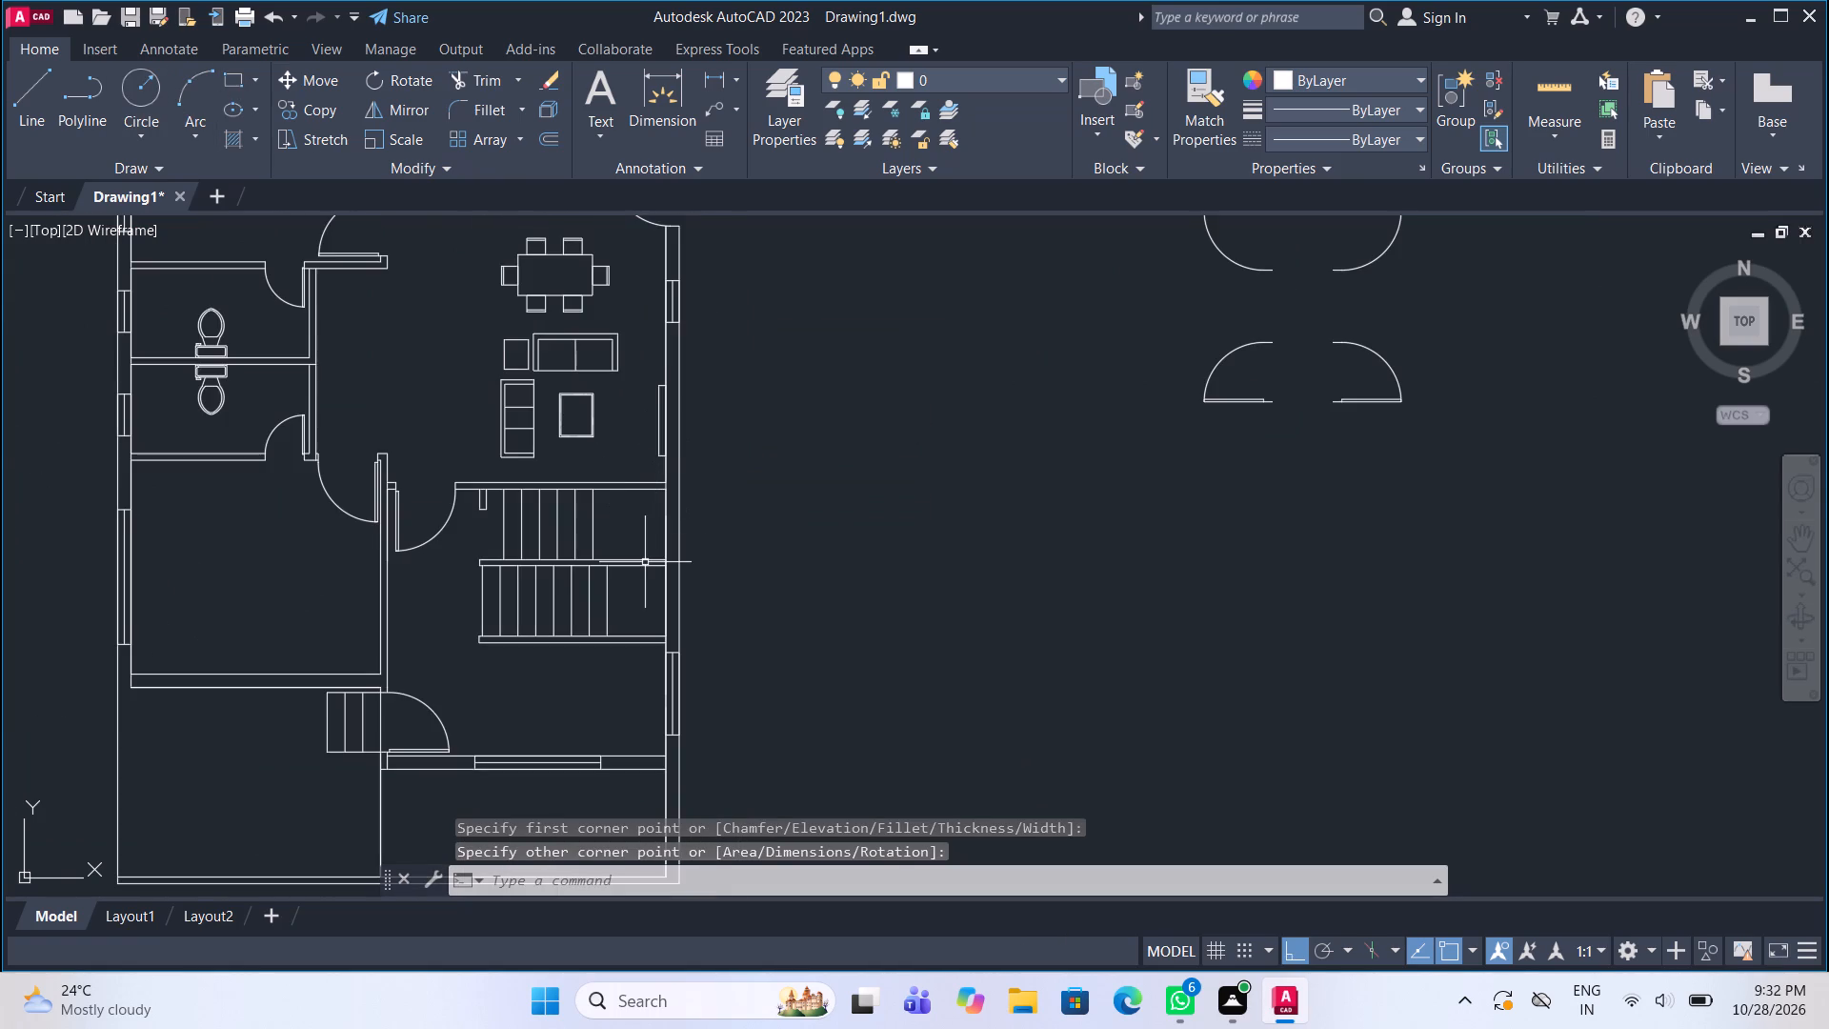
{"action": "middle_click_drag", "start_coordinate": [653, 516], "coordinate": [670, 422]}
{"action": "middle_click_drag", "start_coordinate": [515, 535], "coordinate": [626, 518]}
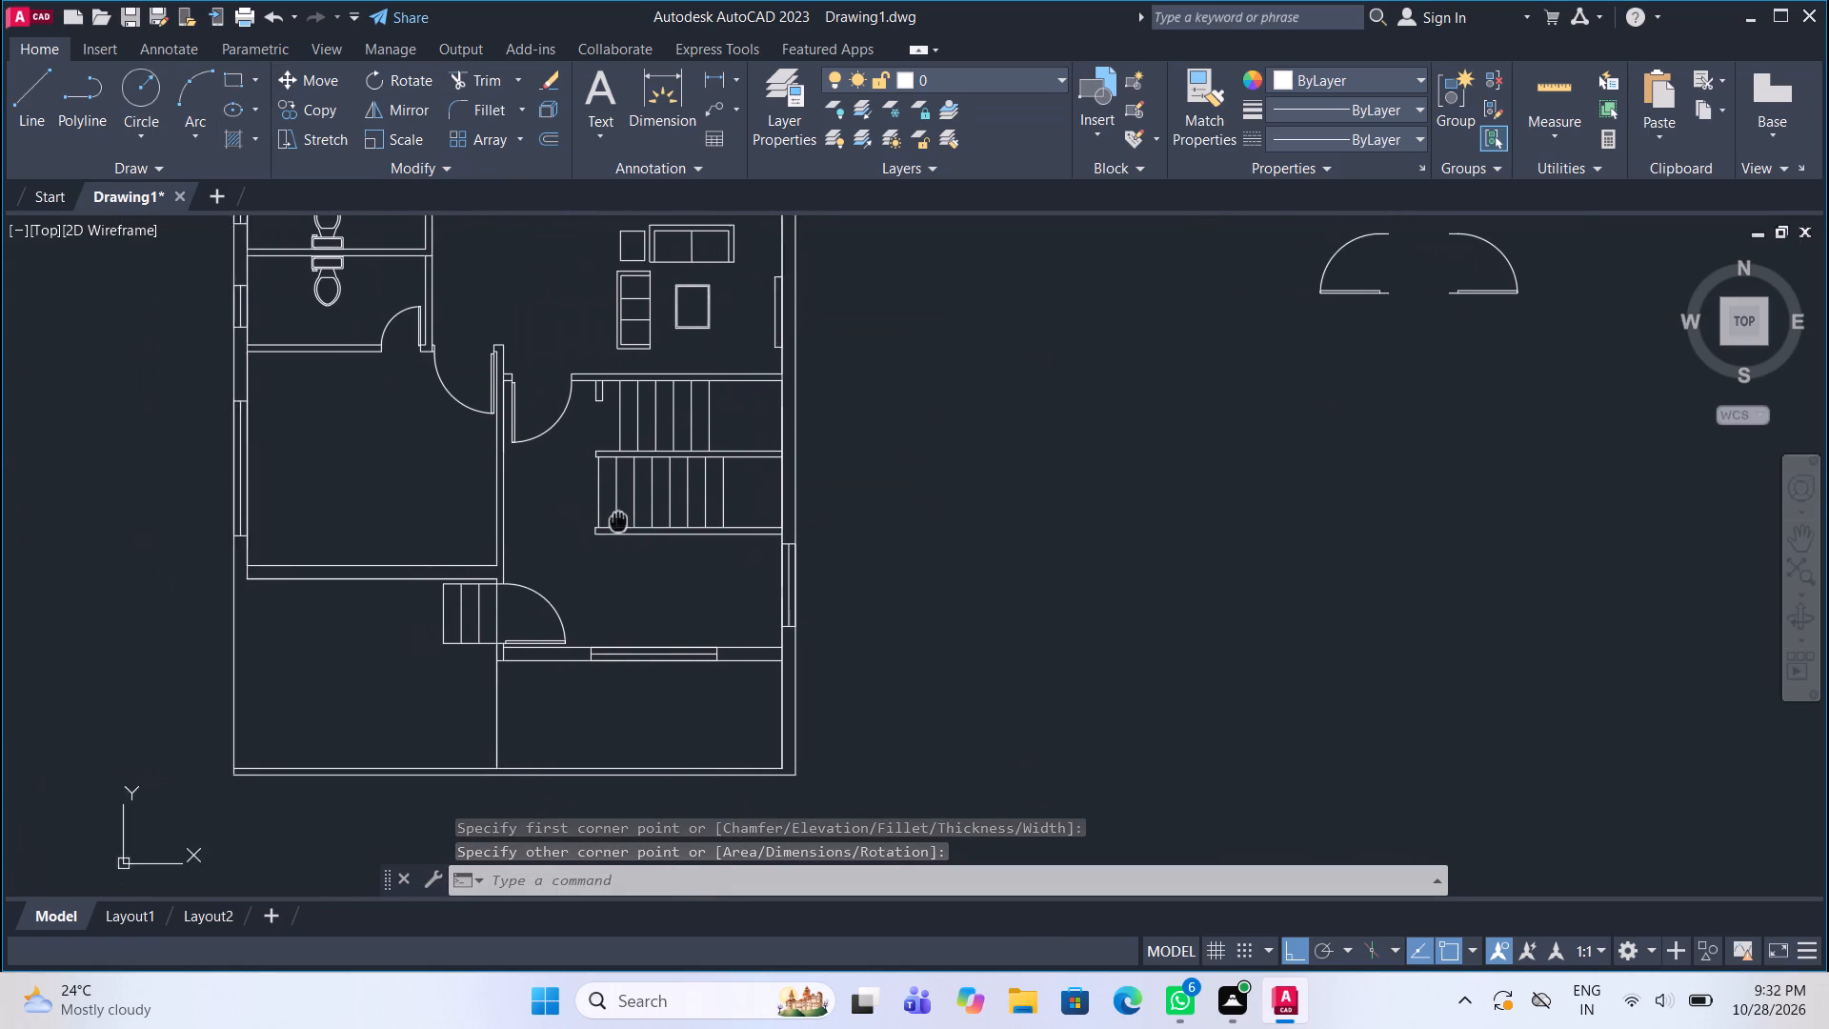
Draw a washbasin counter rectangle about 2'-9" wide and 1'-9" high beside the WC, on the partition in the upper back-to-back toilet.
{"action": "middle_click_drag", "start_coordinate": [626, 518], "coordinate": [736, 600]}
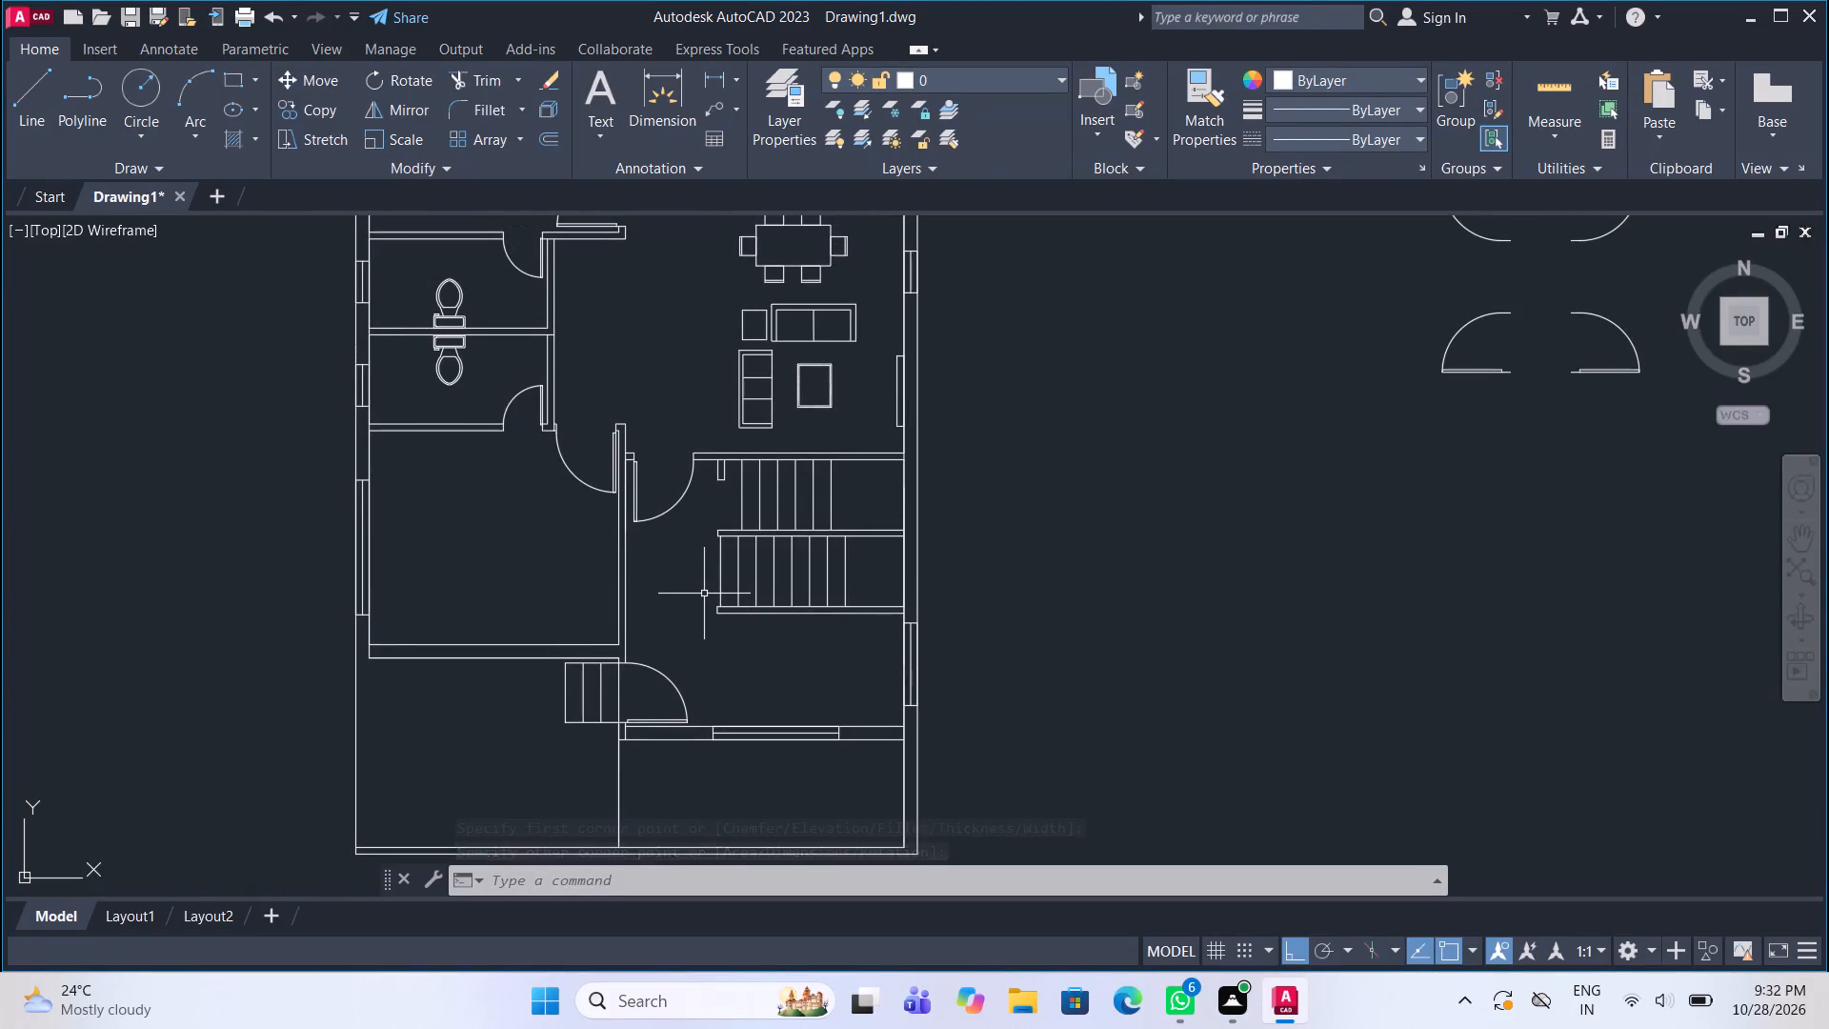
{"action": "scroll", "coordinate": [557, 347], "scroll_direction": "up", "scroll_amount": 3}
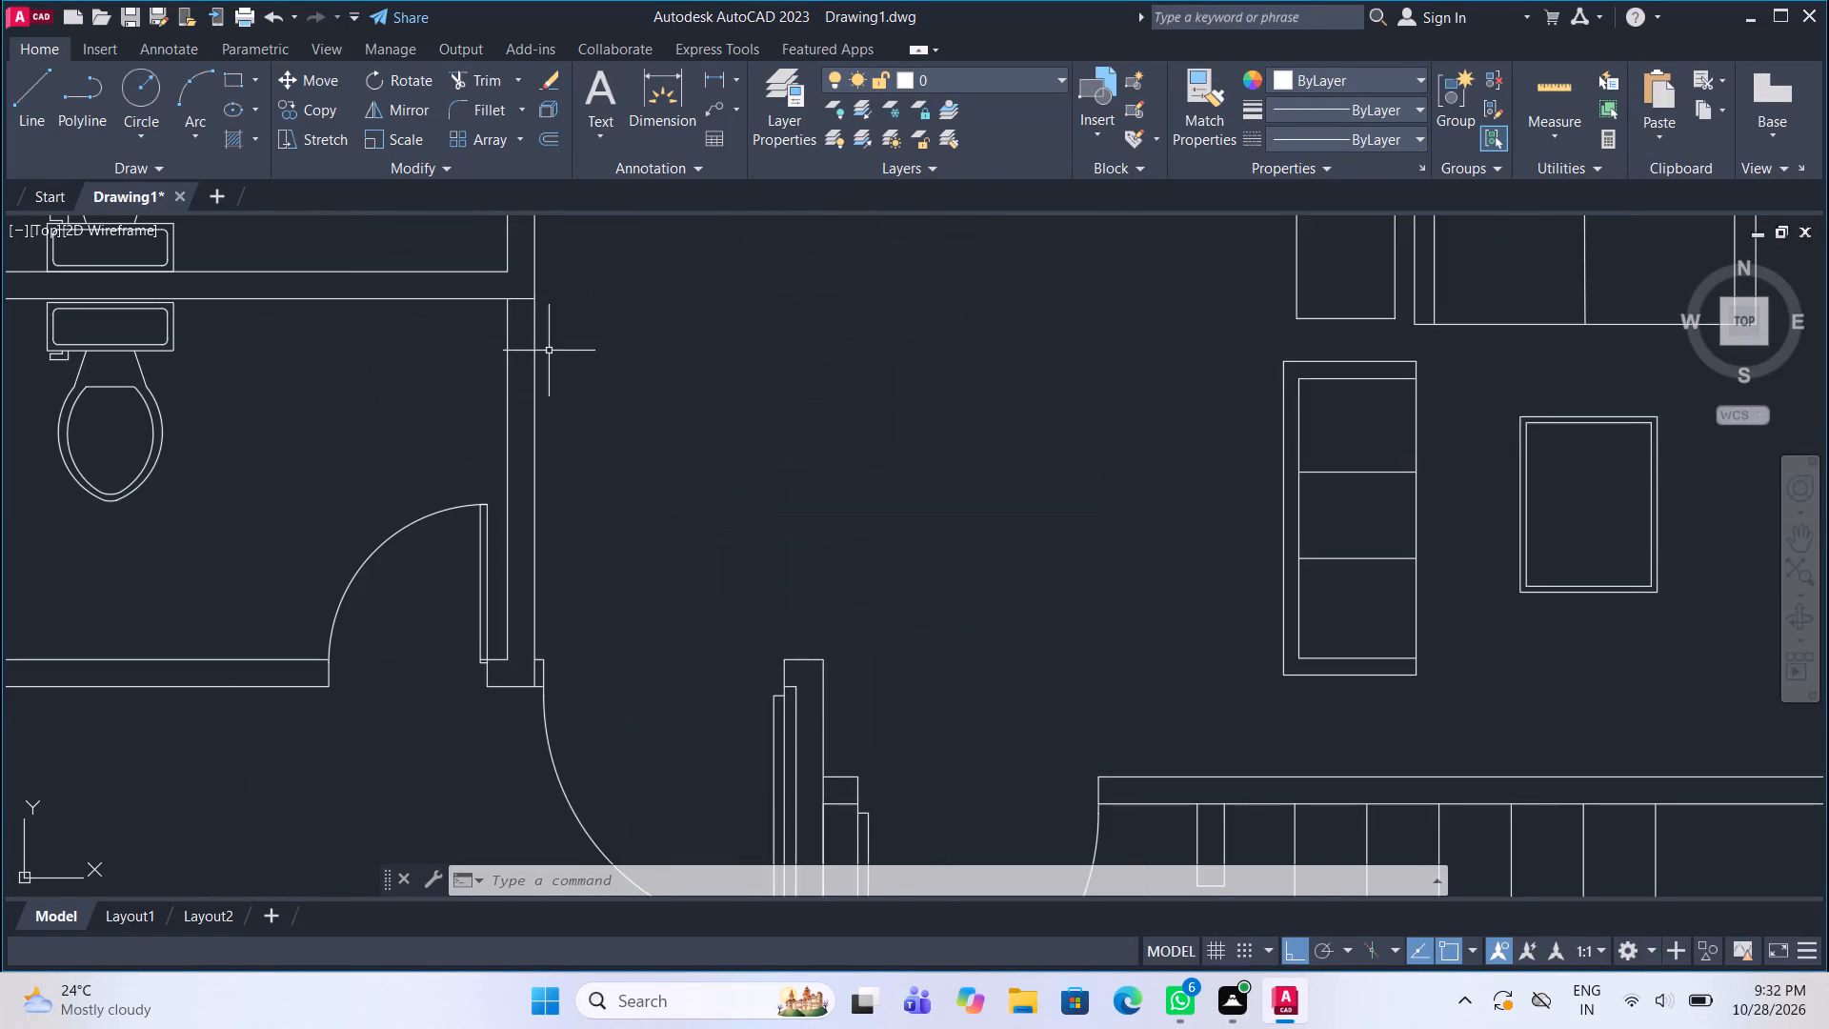
{"action": "middle_click_drag", "start_coordinate": [457, 352], "coordinate": [715, 582]}
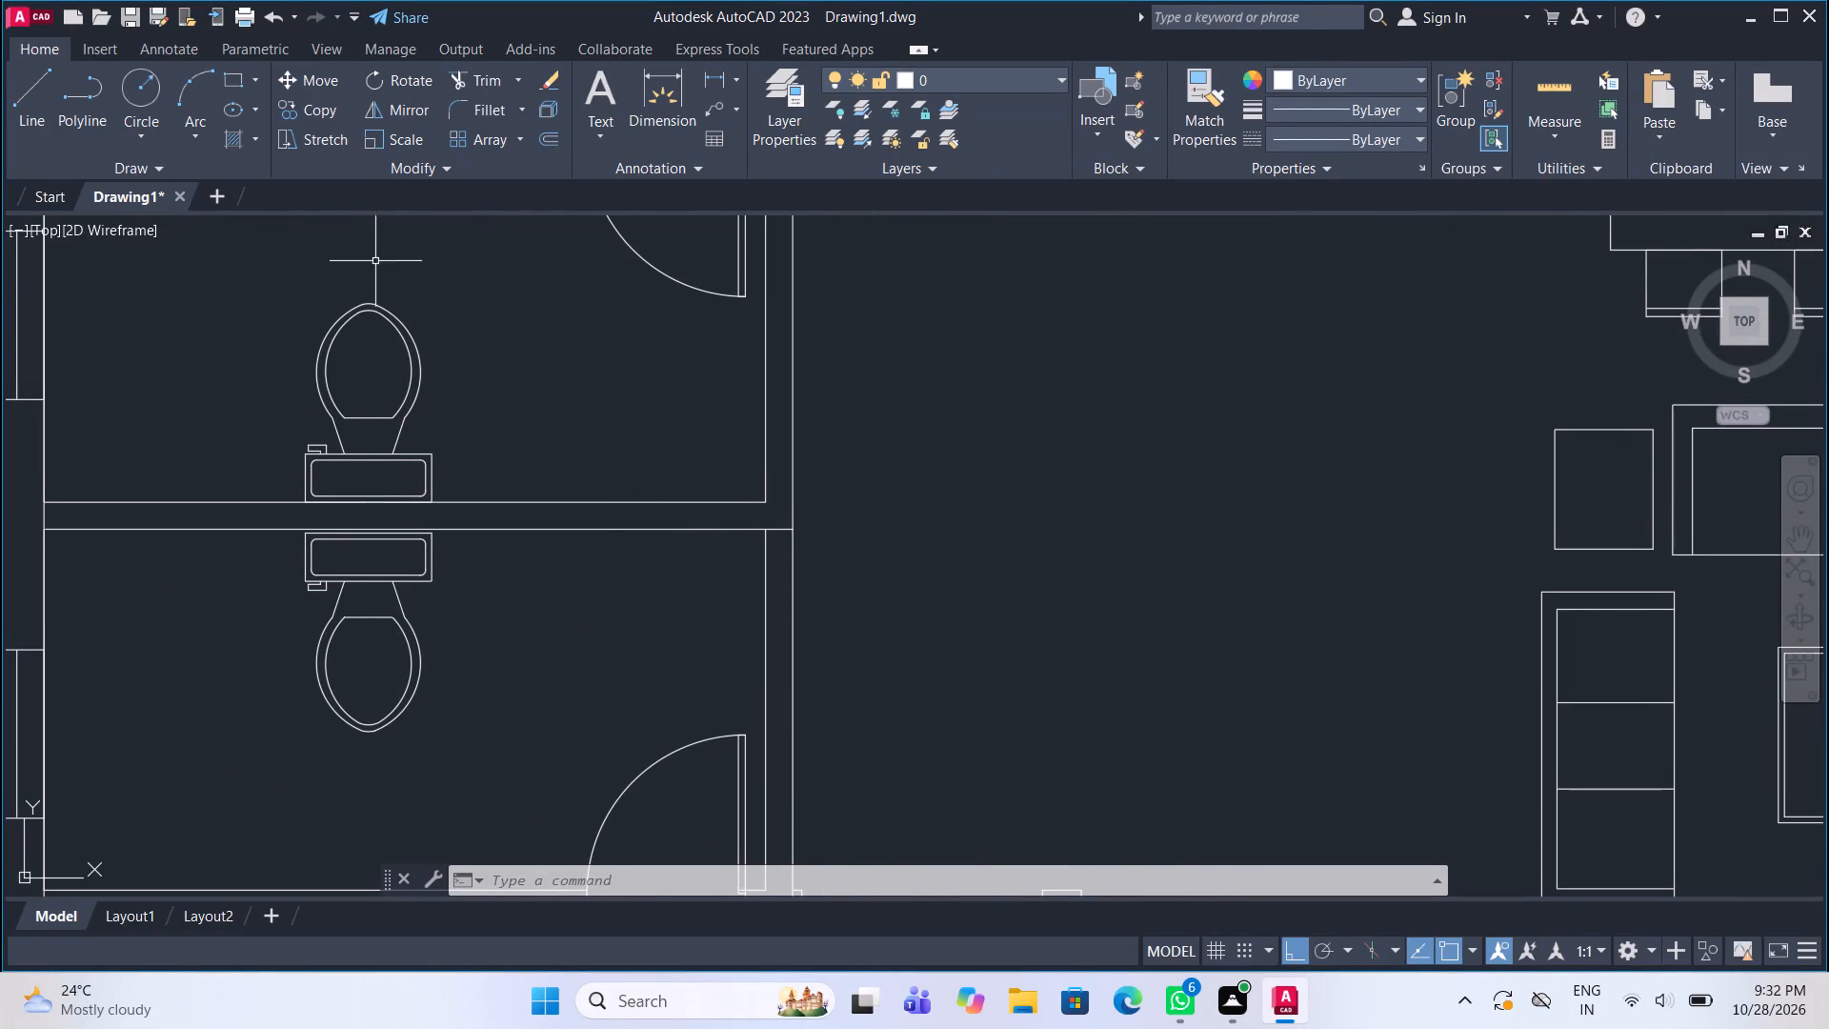
{"action": "left_click", "coordinate": [227, 69]}
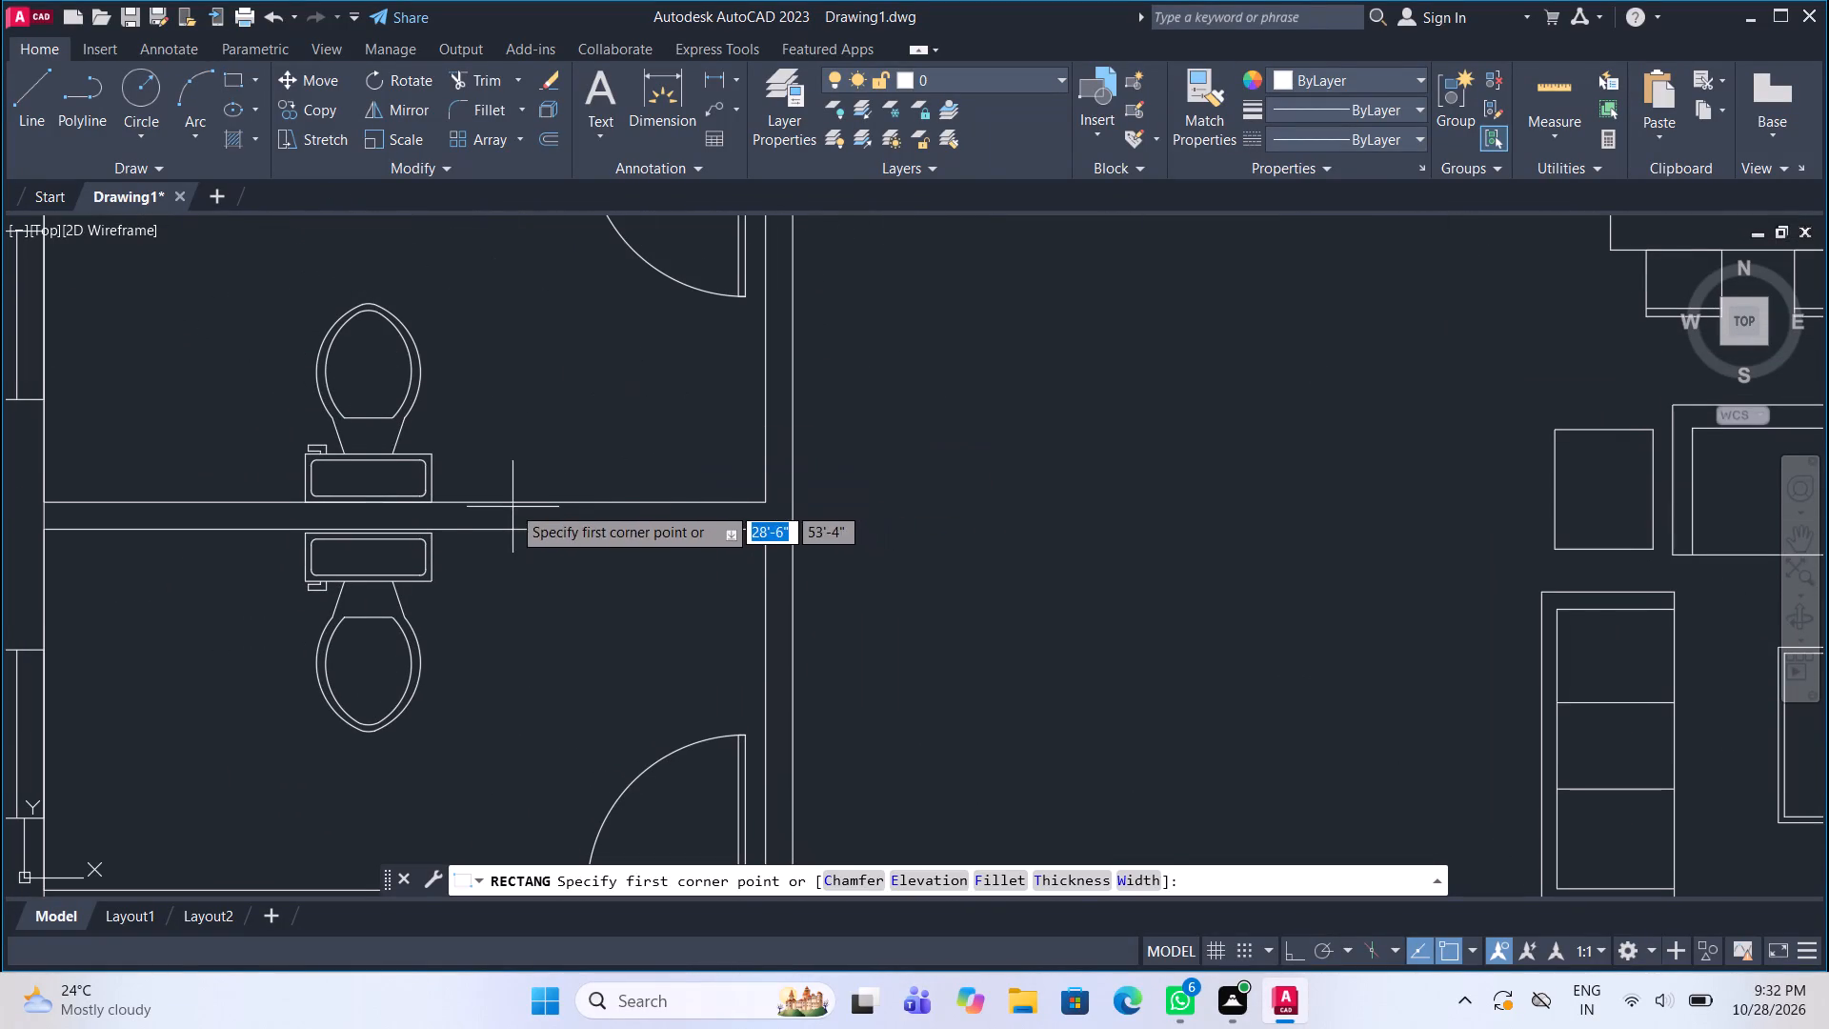
{"action": "left_click", "coordinate": [512, 503]}
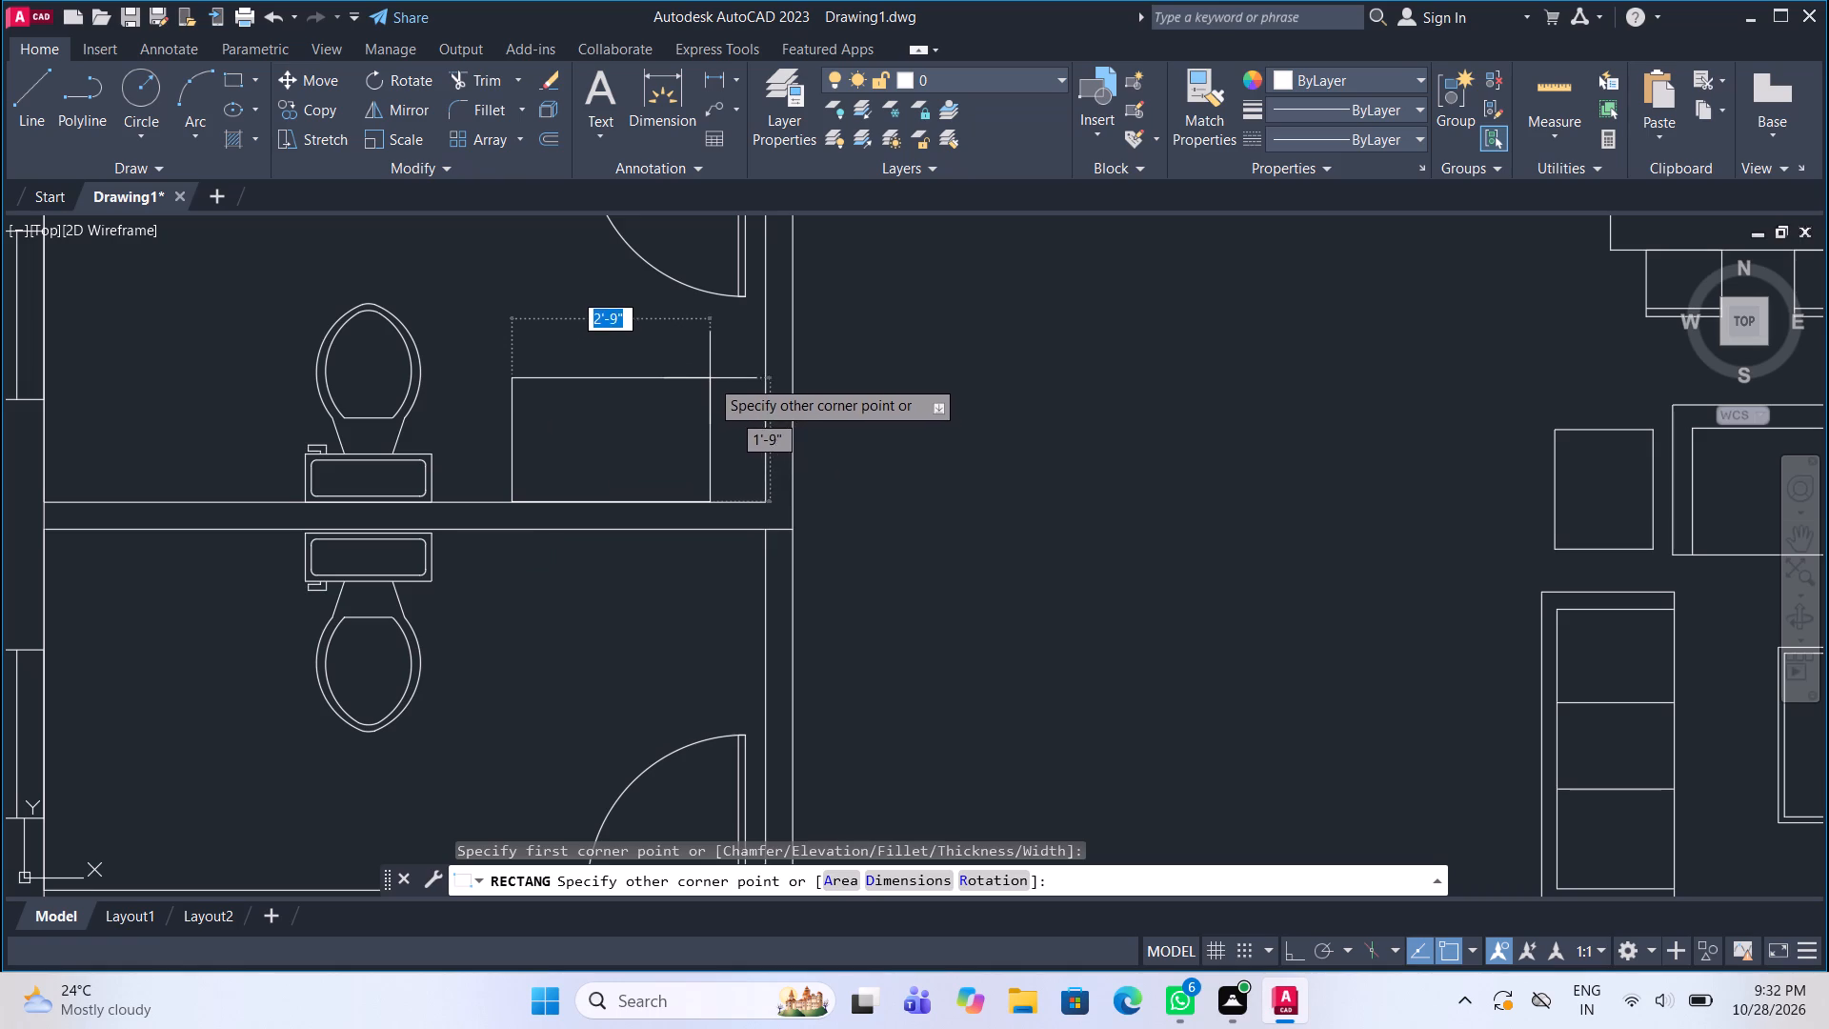
{"action": "left_click", "coordinate": [709, 377]}
Draw a horizontal basin ellipse with radii of about 1'-2" and 8" over the washbasin counter.
{"action": "scroll", "coordinate": [618, 406], "scroll_direction": "up", "scroll_amount": 1}
{"action": "middle_click_drag", "start_coordinate": [543, 357], "coordinate": [539, 383]}
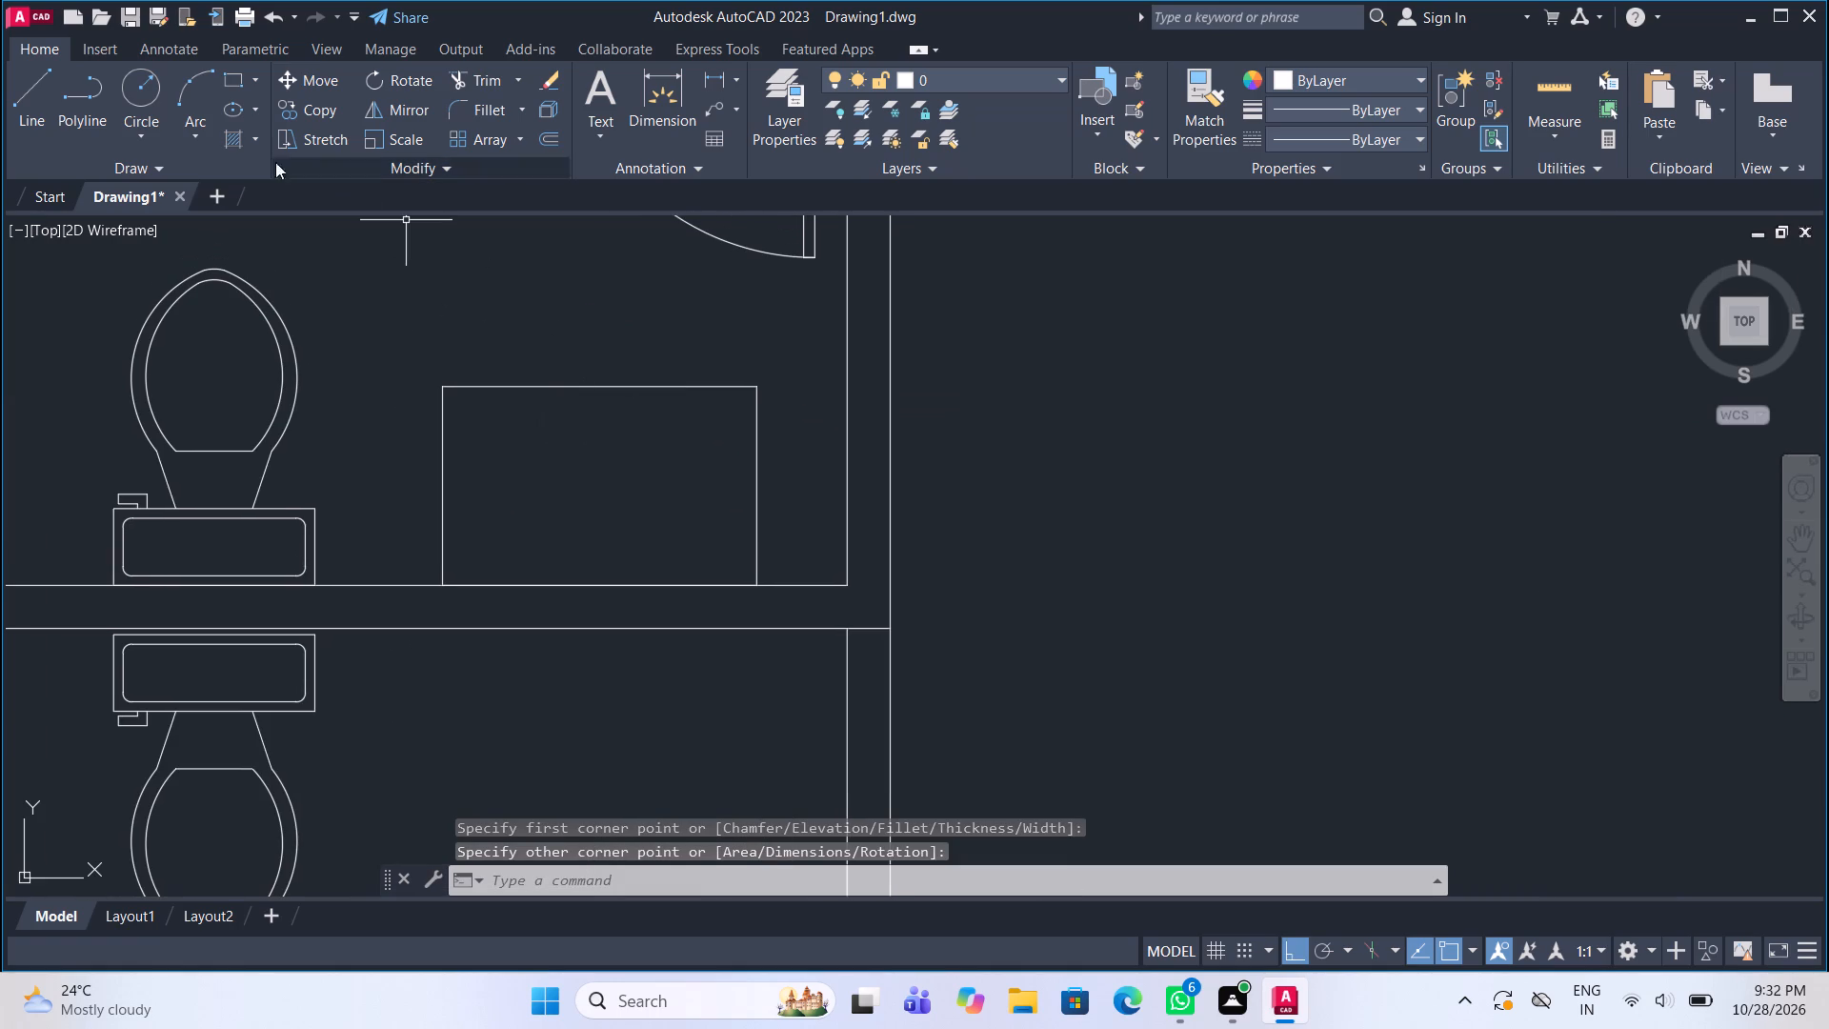
{"action": "left_click", "coordinate": [248, 119]}
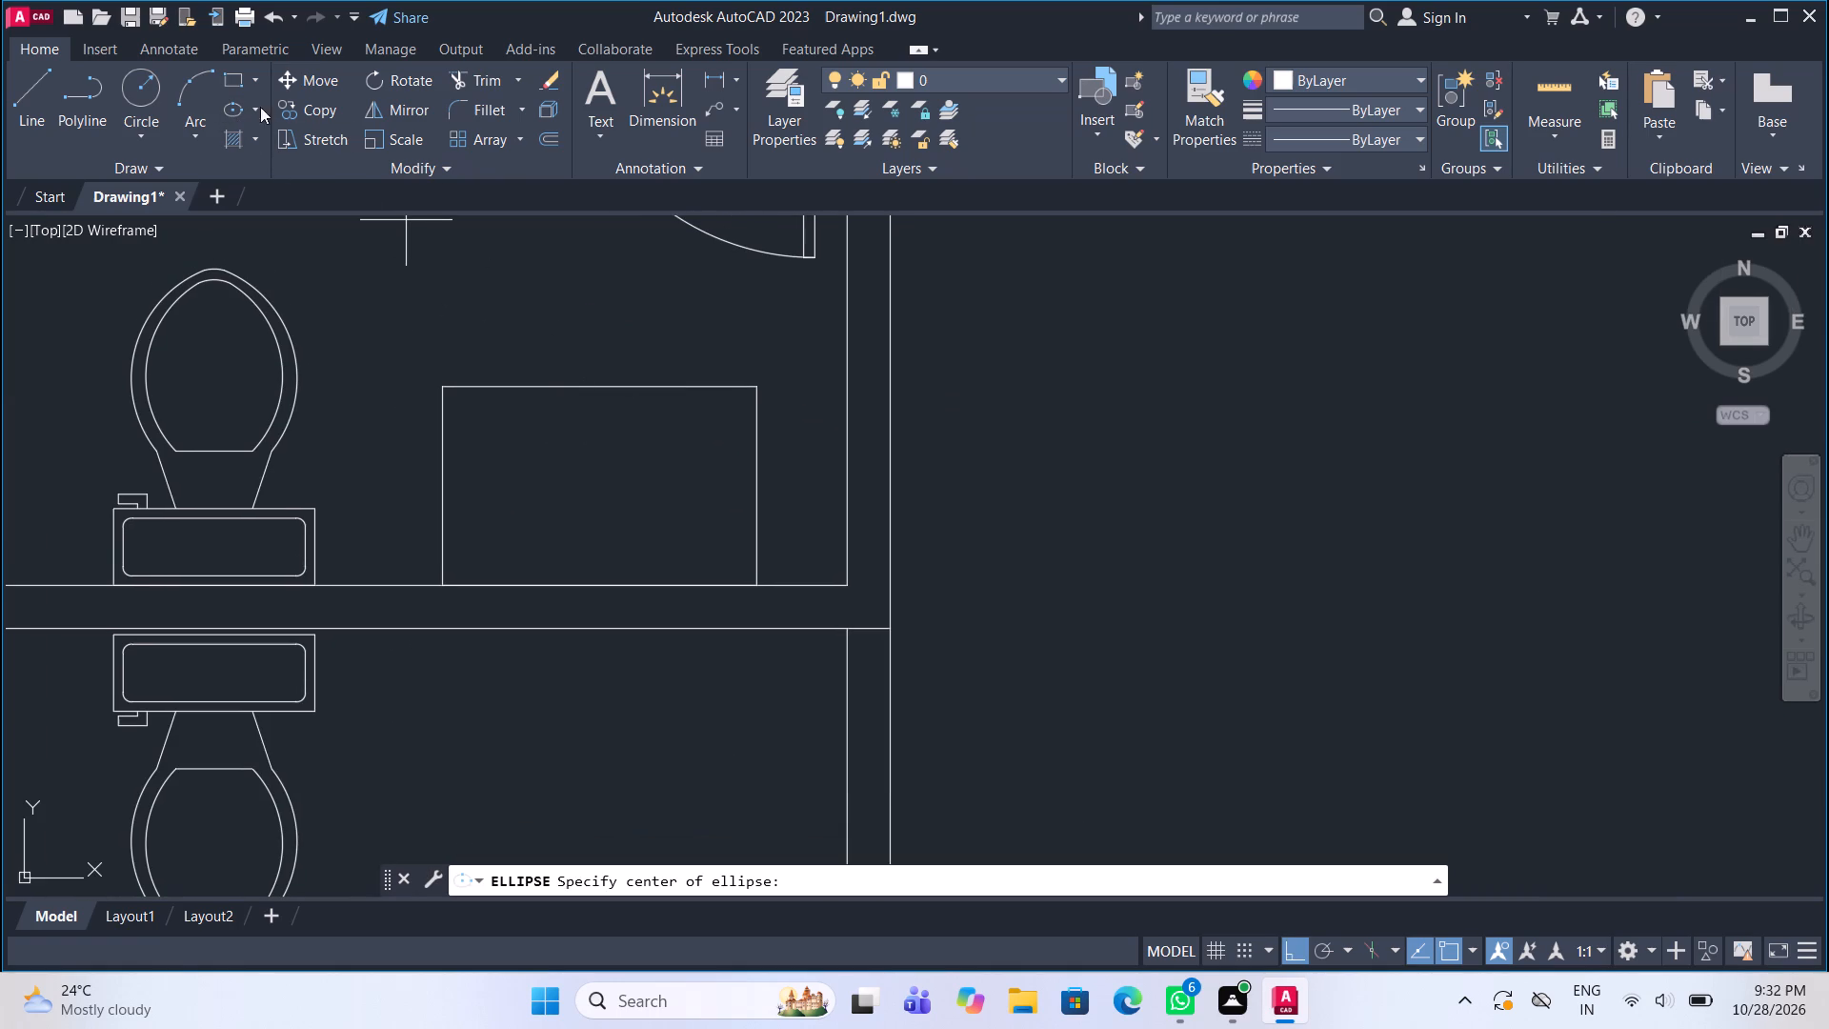
{"action": "left_click", "coordinate": [253, 106]}
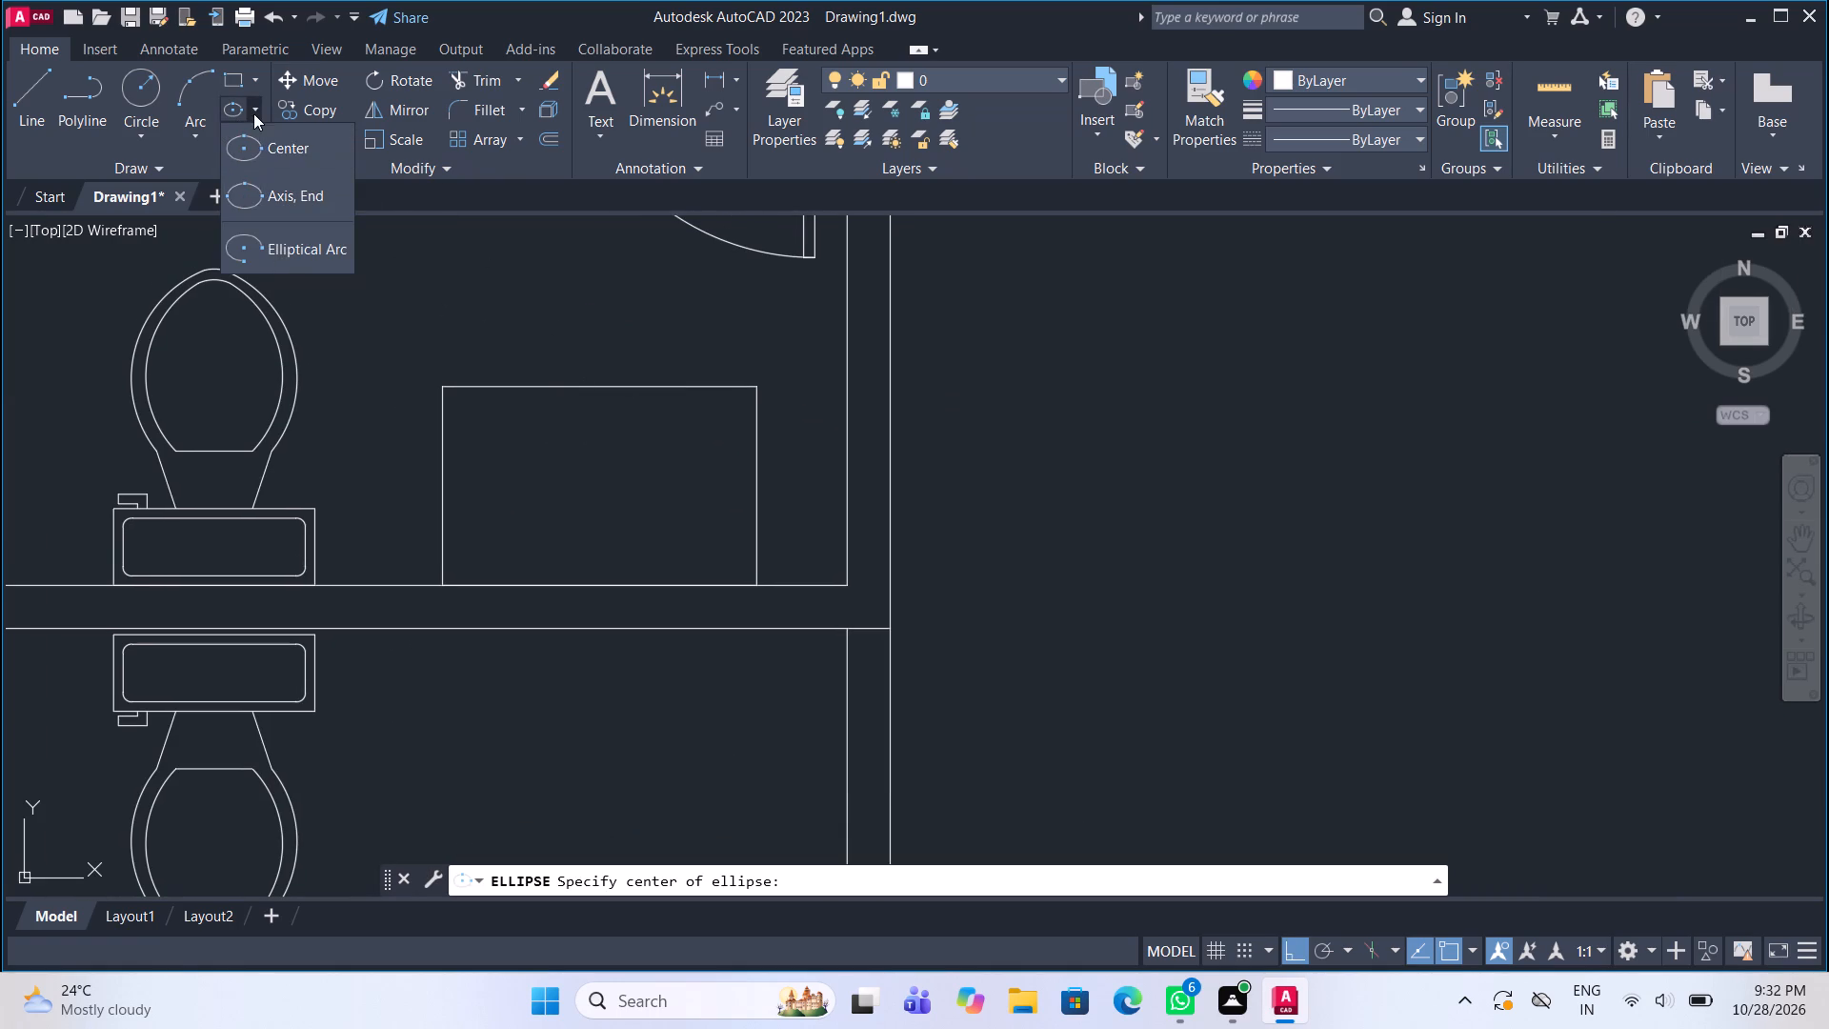
{"action": "left_click", "coordinate": [251, 108]}
{"action": "left_click", "coordinate": [234, 106]}
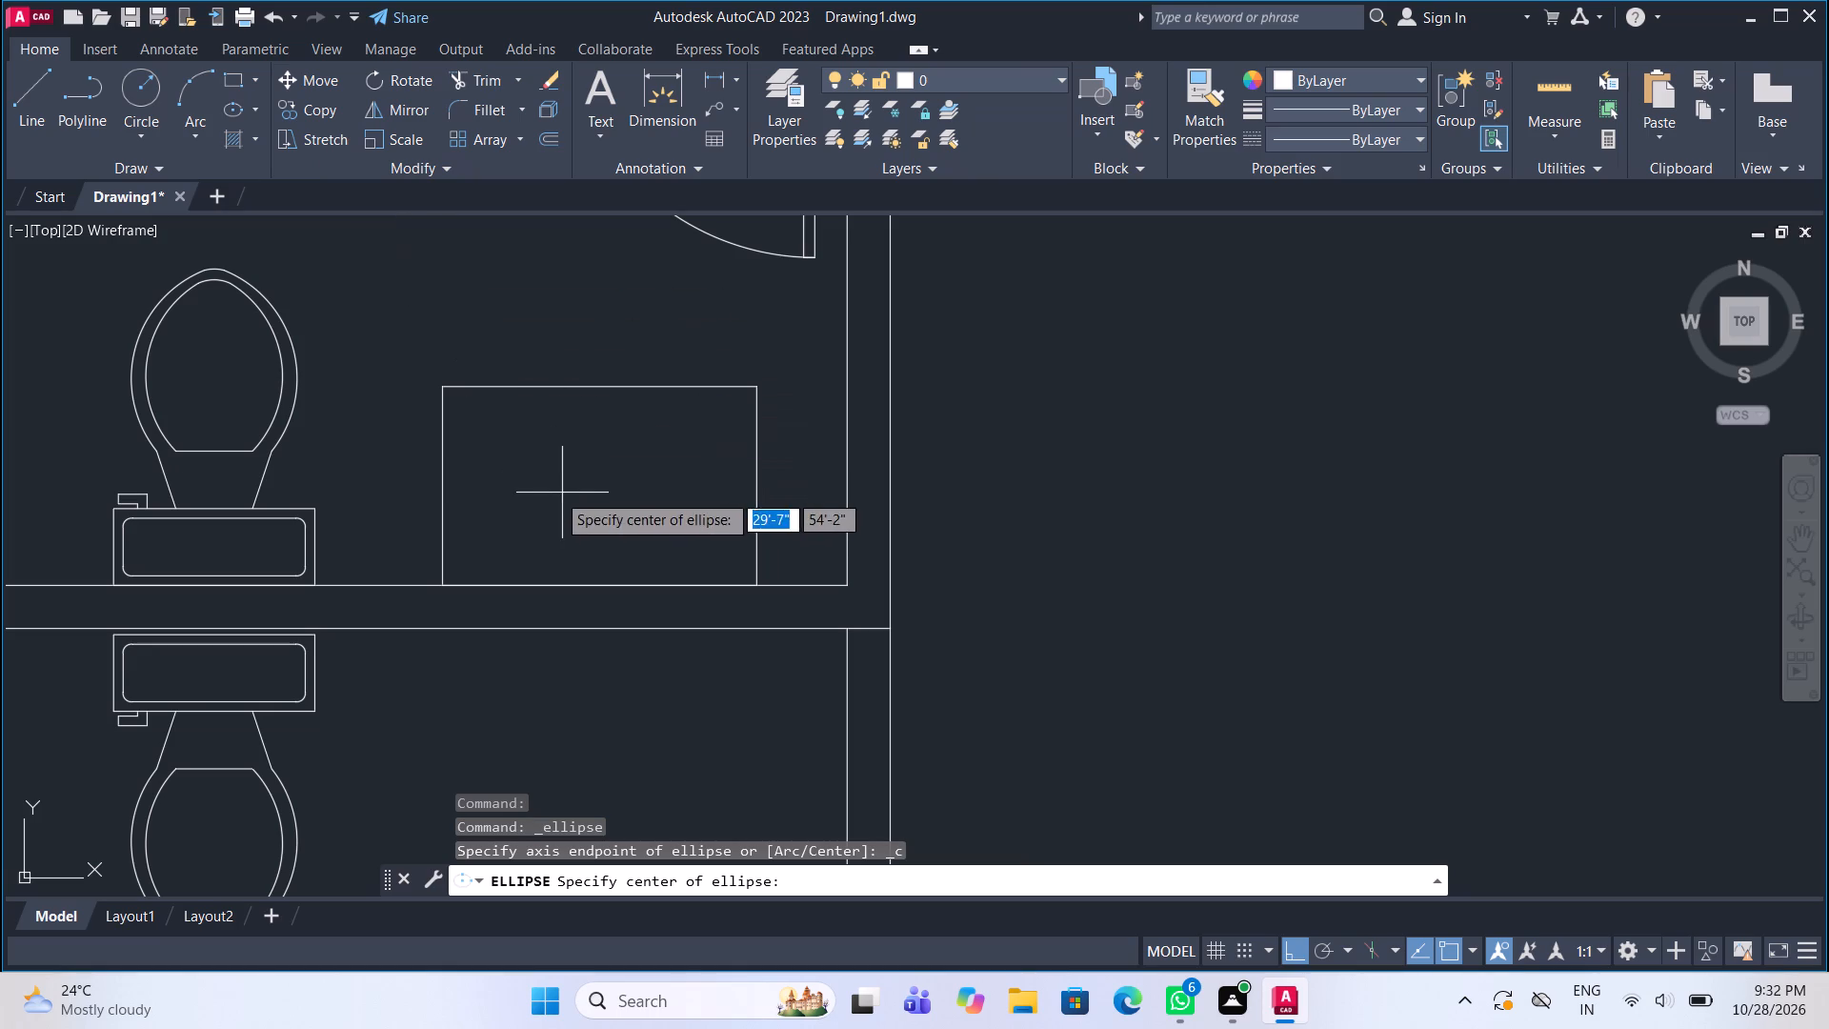
{"action": "left_click", "coordinate": [530, 485]}
{"action": "left_click", "coordinate": [669, 482]}
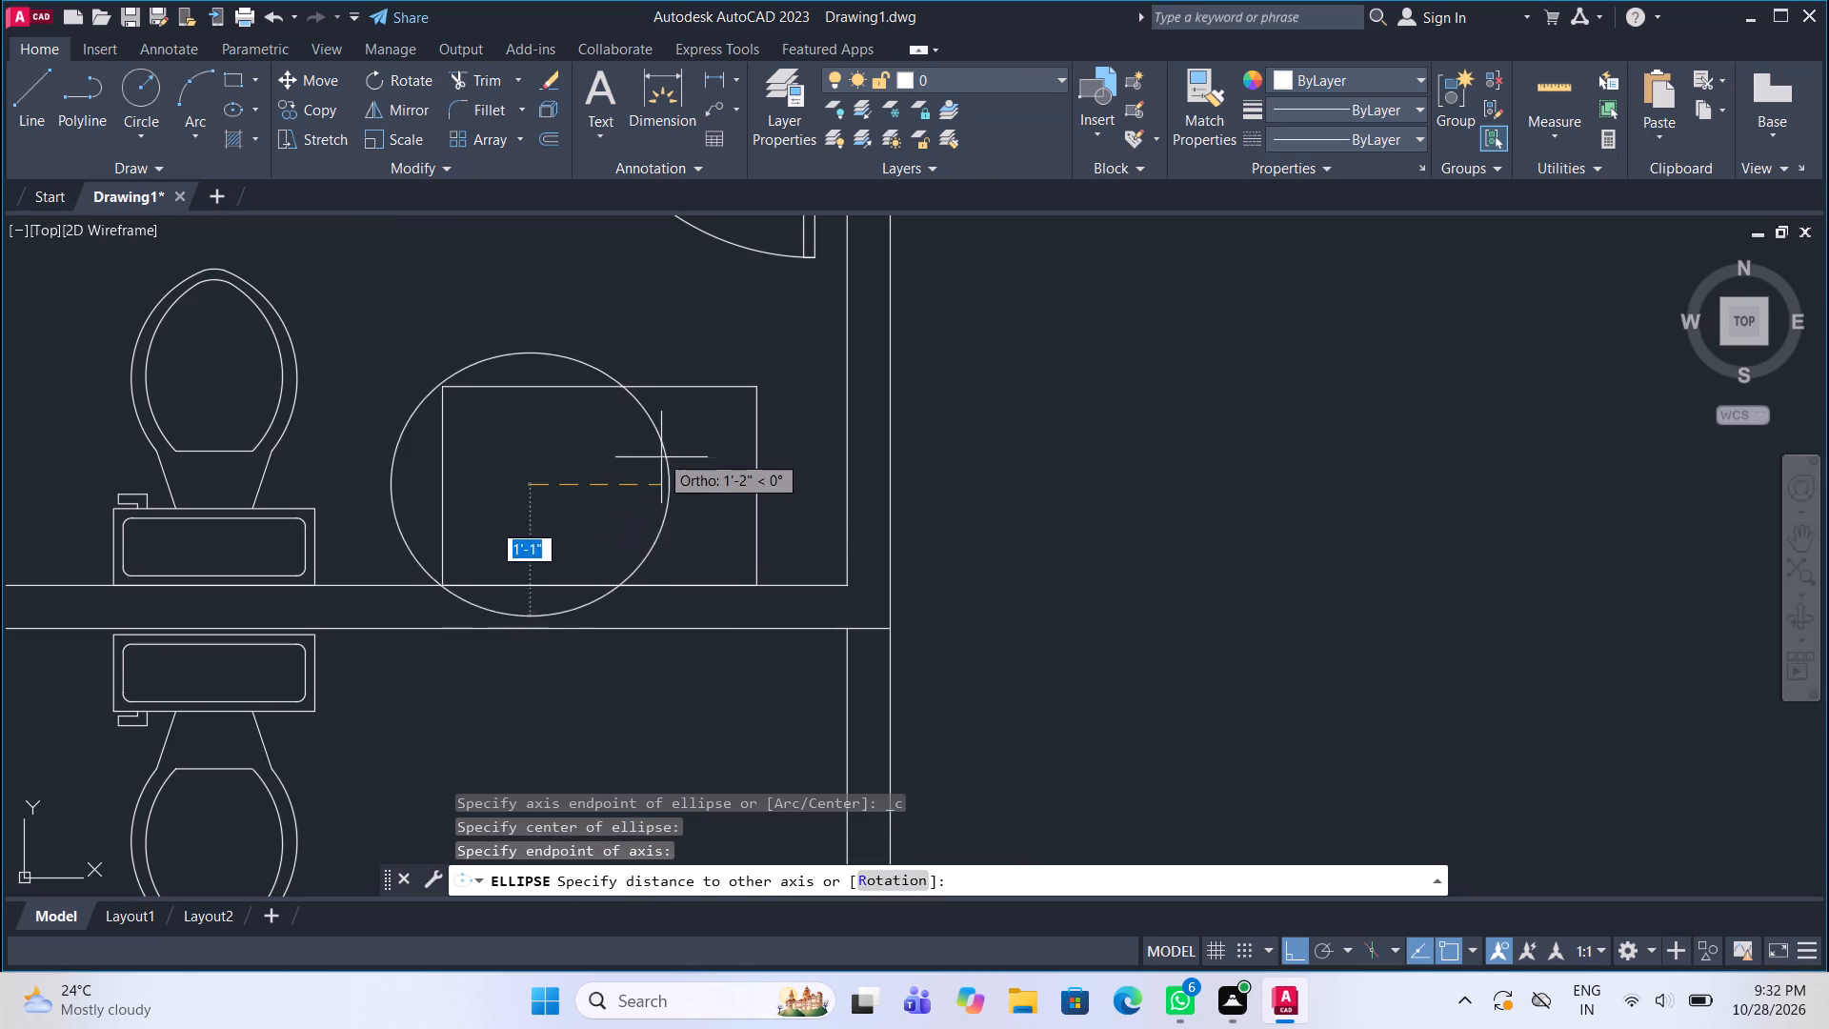
{"action": "left_click", "coordinate": [611, 423]}
Shrink the basin ellipse to a major radius of about 1' and a minor radius of about 7".
{"action": "left_click", "coordinate": [671, 478]}
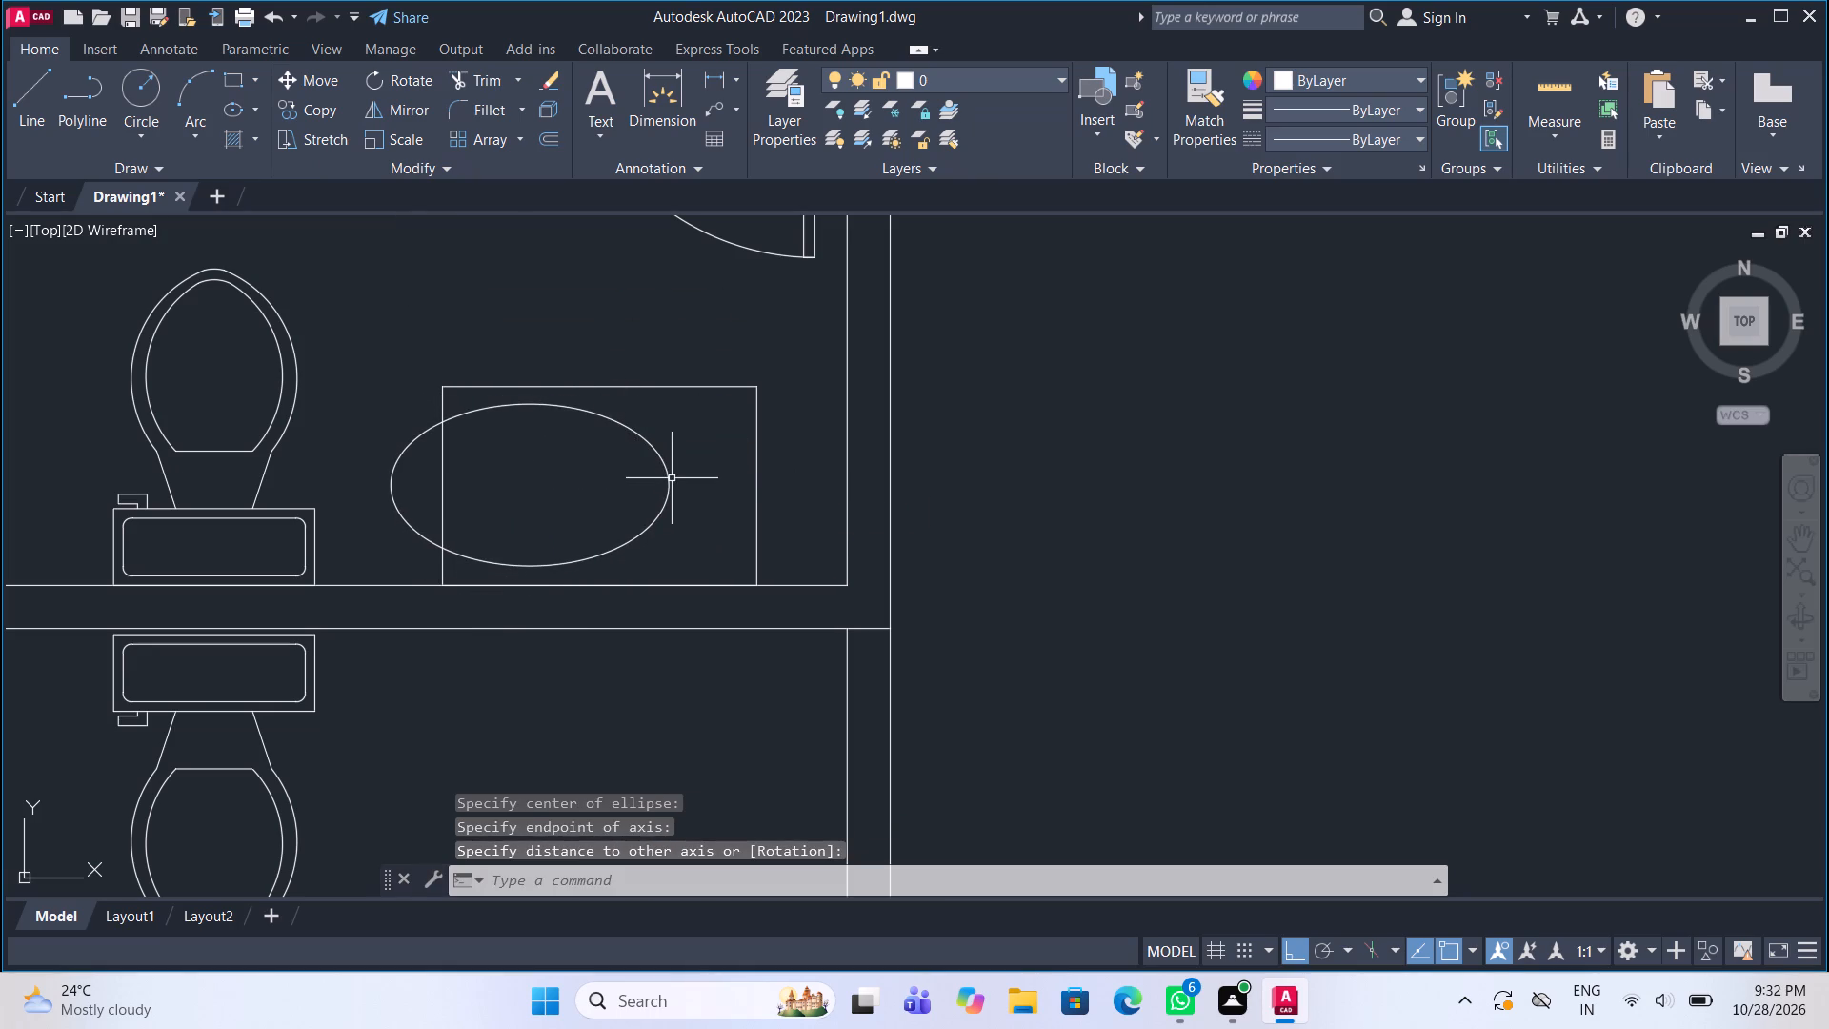
{"action": "left_click", "coordinate": [670, 487]}
{"action": "double_click", "coordinate": [646, 489]}
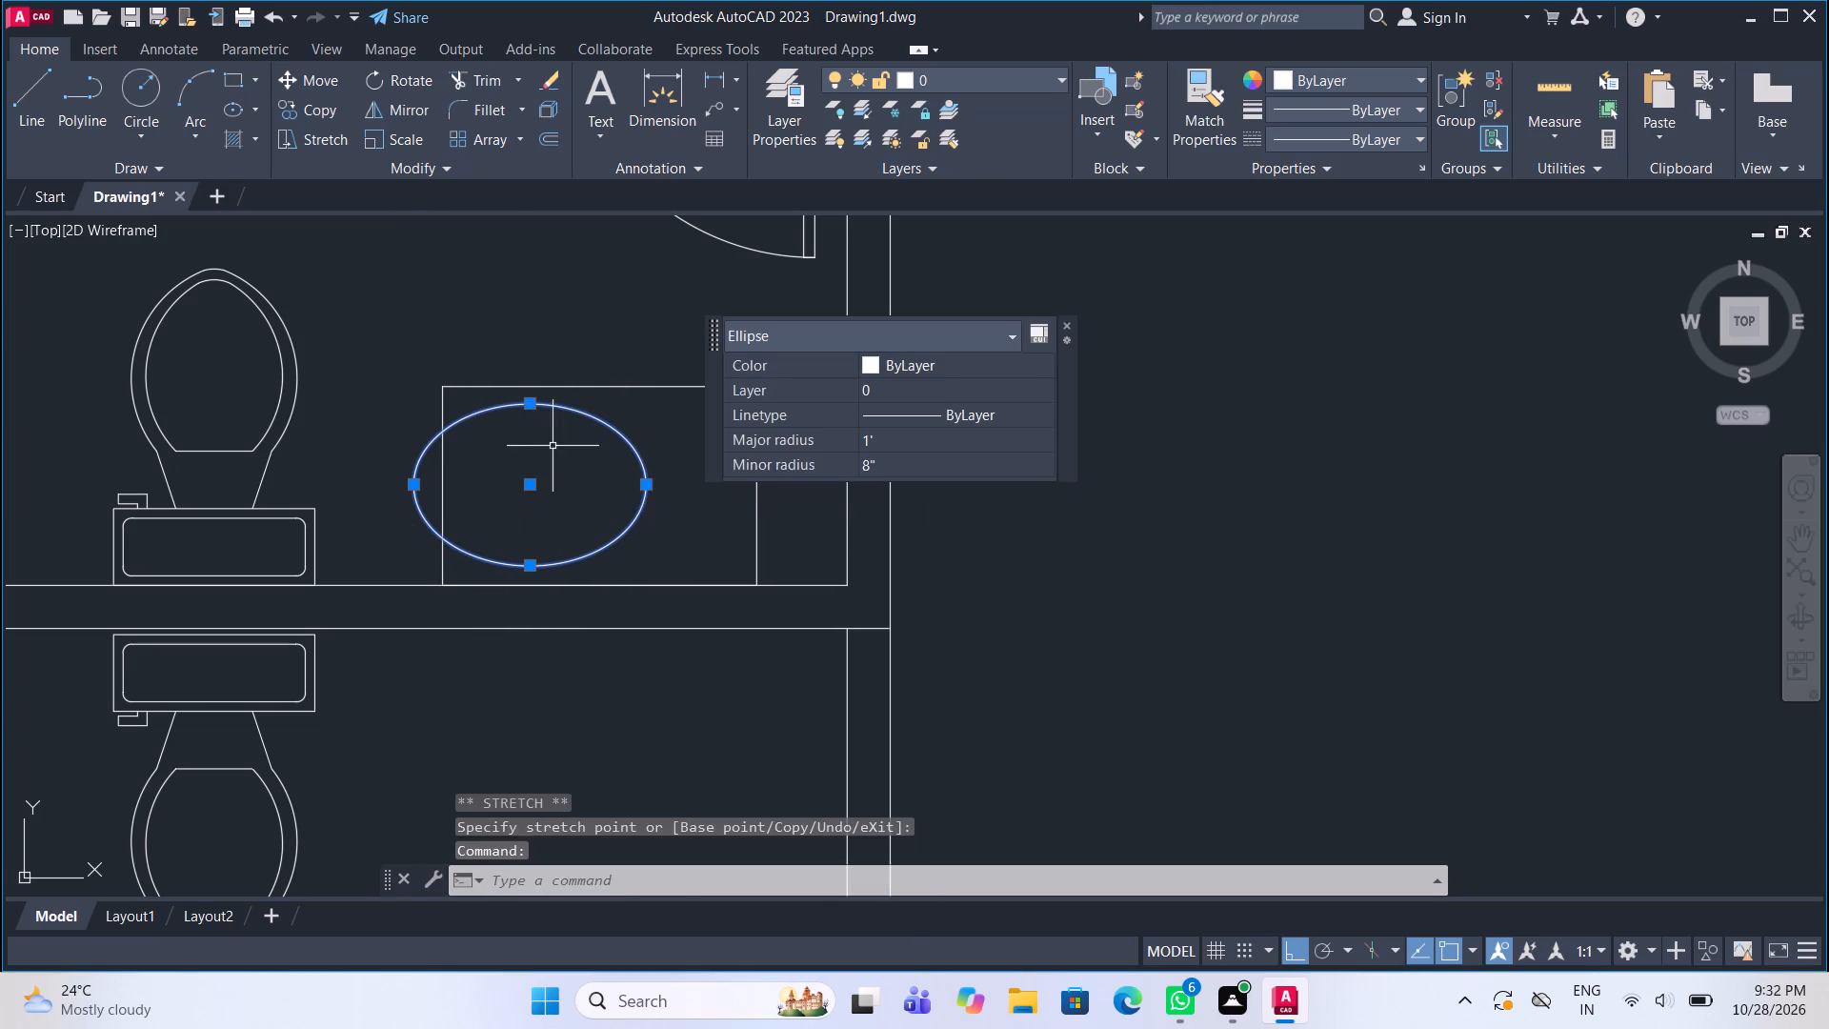
{"action": "left_click", "coordinate": [527, 407]}
{"action": "left_click", "coordinate": [527, 421]}
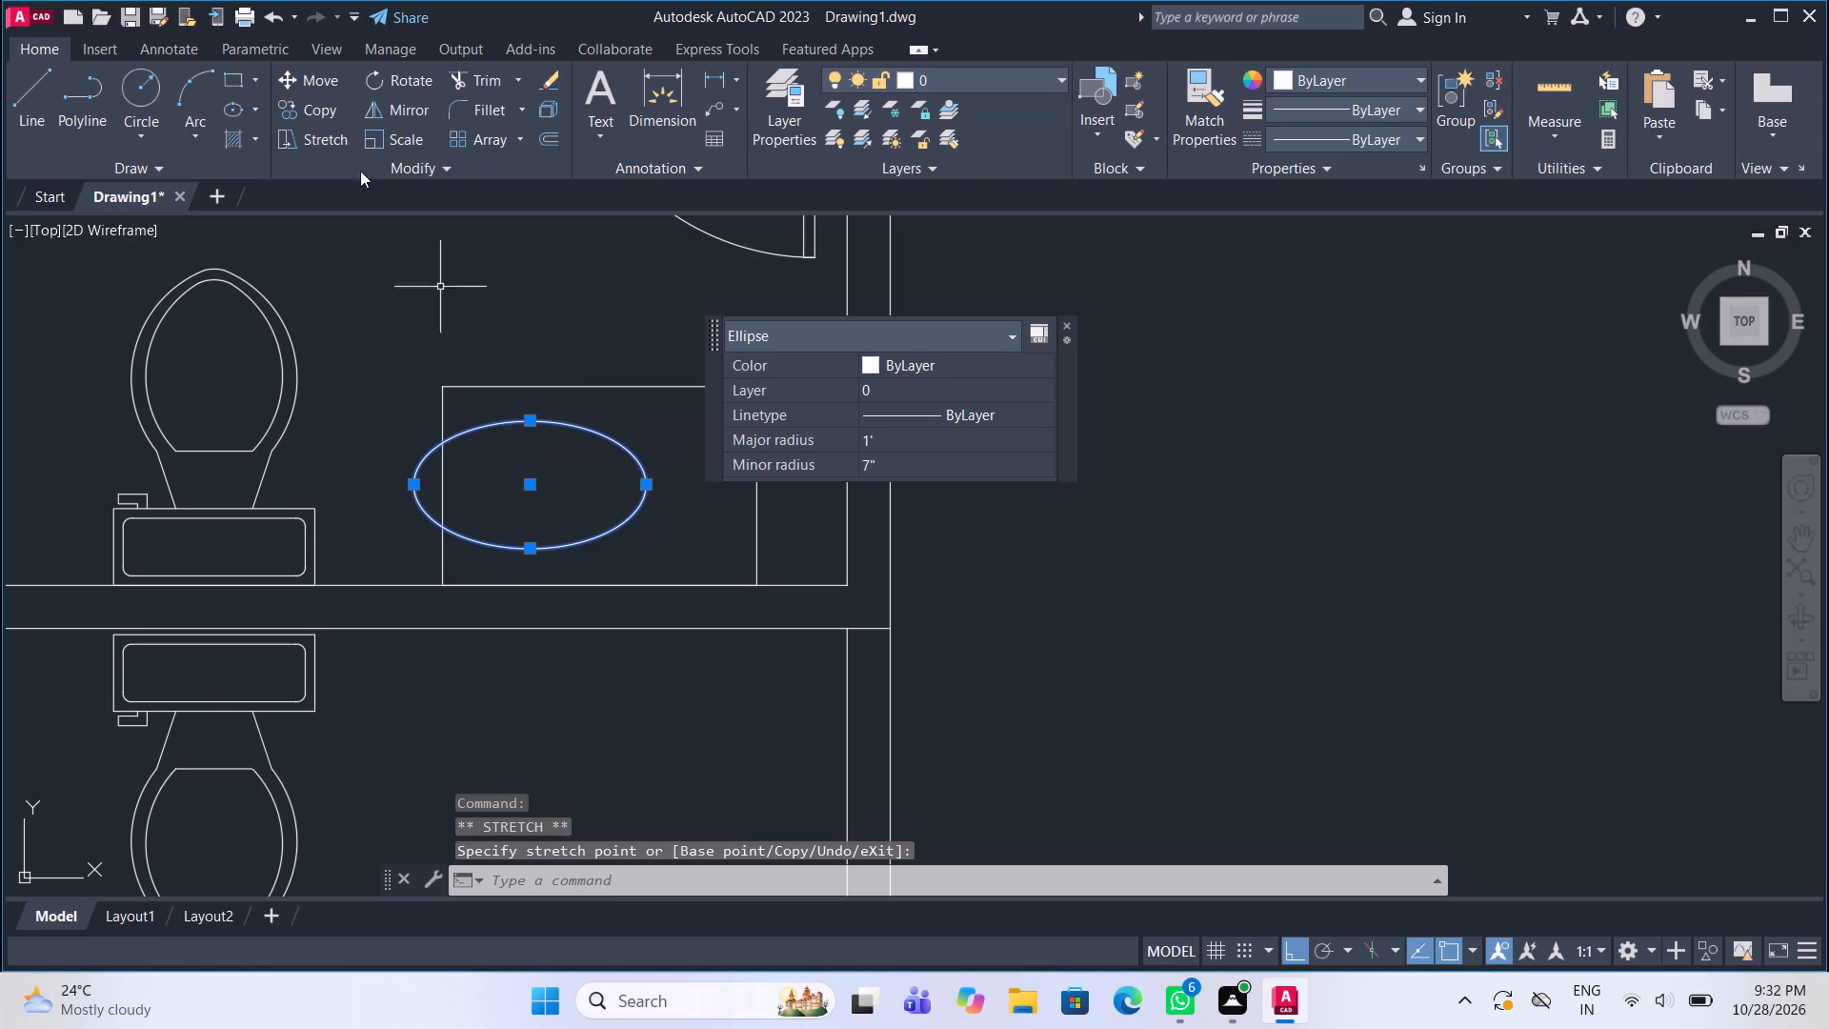
Move the basin ellipse horizontally to the middle of the counter rectangle.
{"action": "left_click", "coordinate": [311, 83]}
{"action": "left_click", "coordinate": [504, 492]}
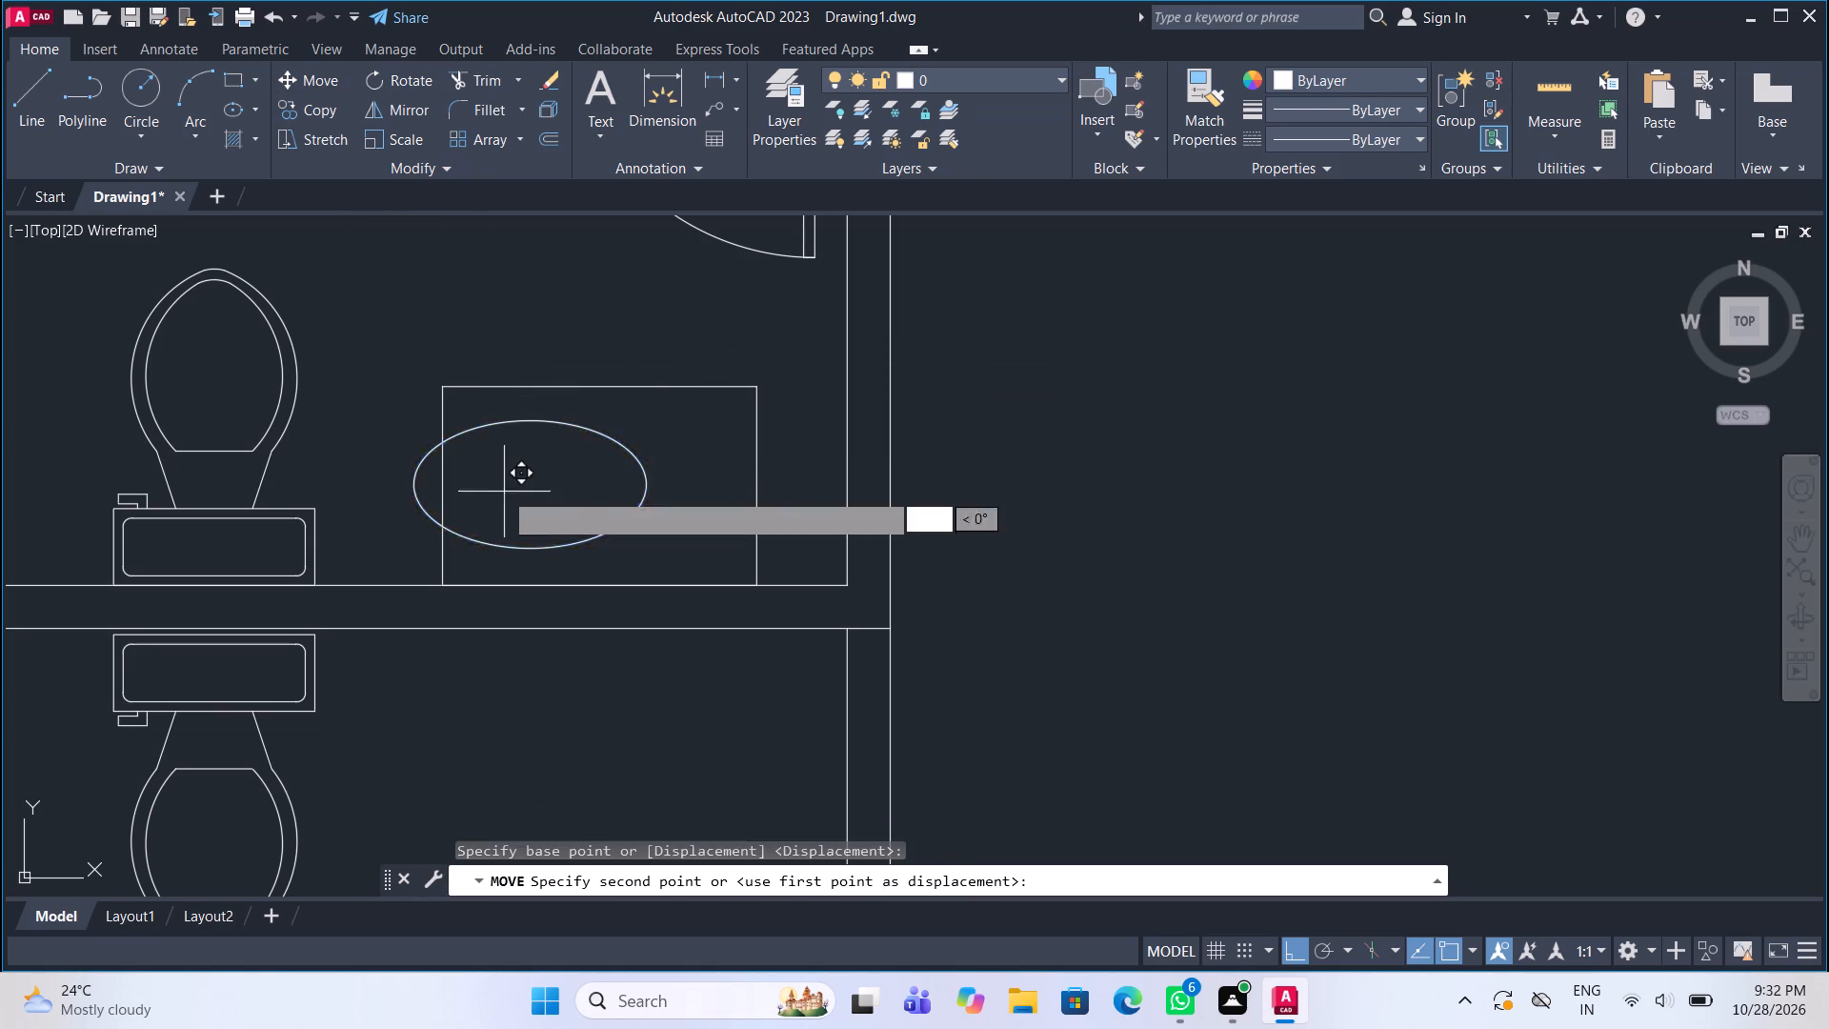
{"action": "double_click", "coordinate": [570, 491]}
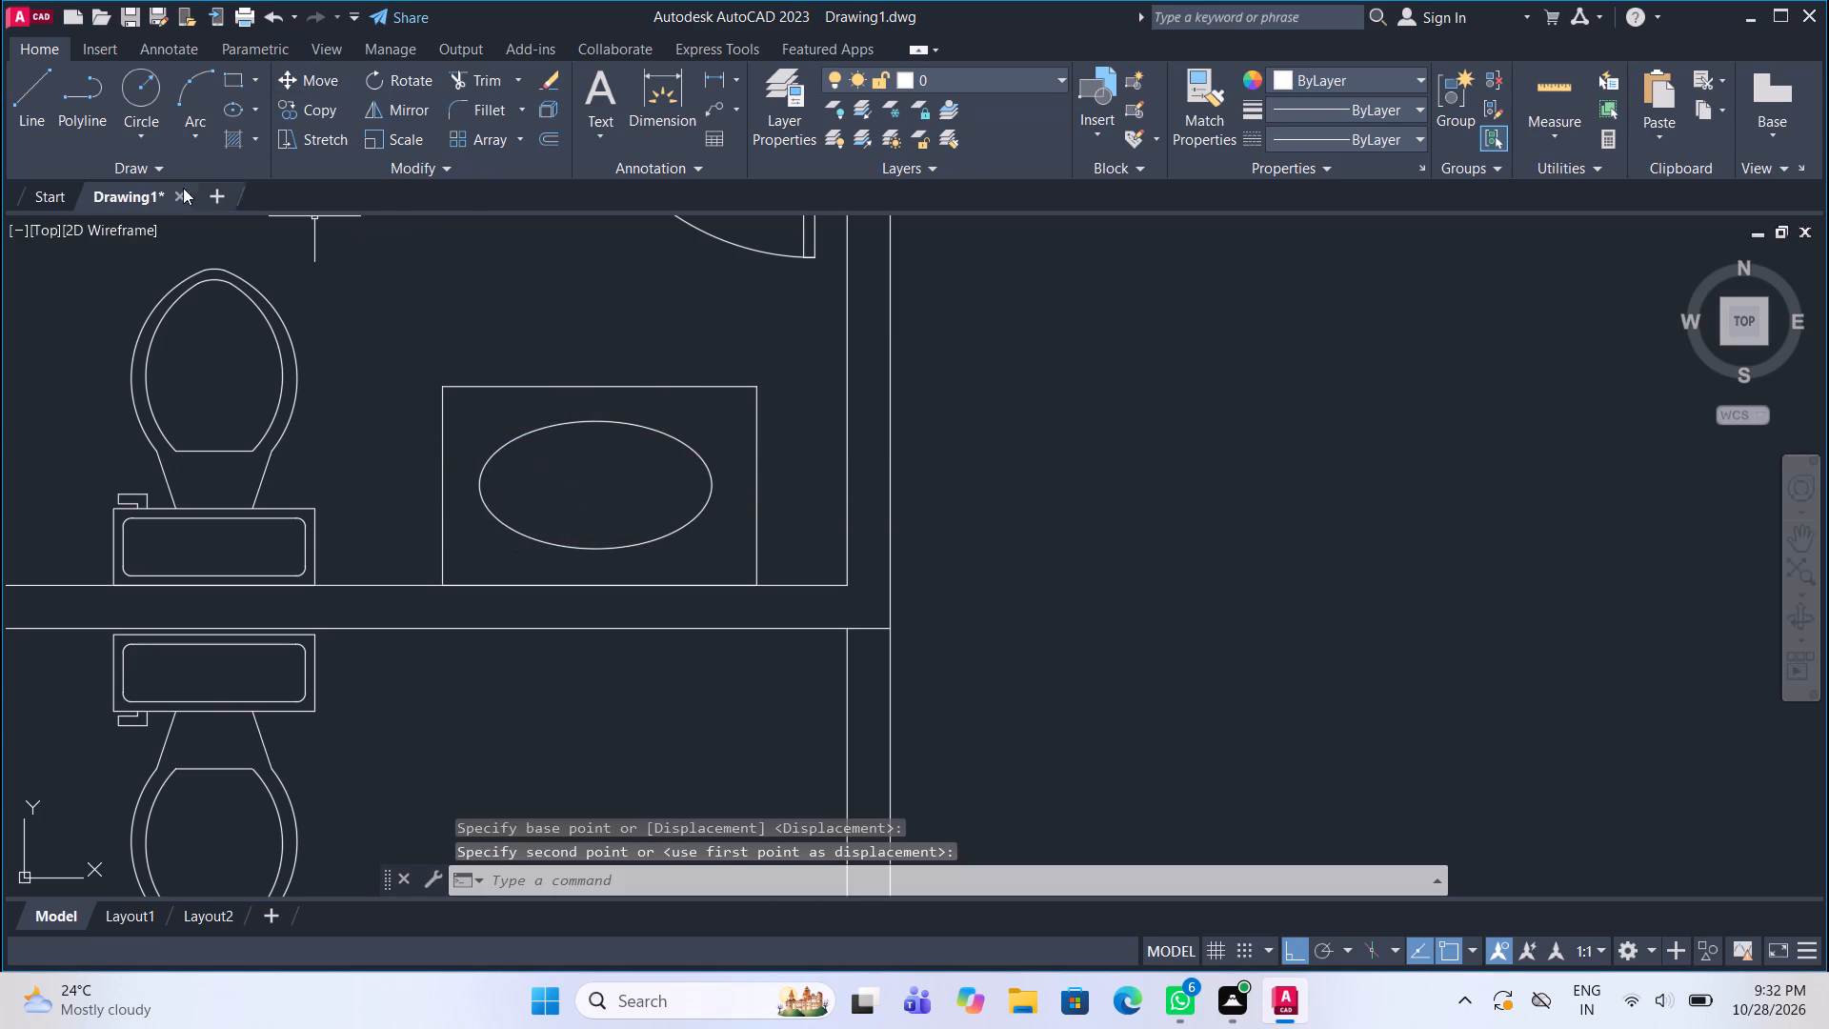
Draw a small drain circle at the centre of the basin ellipse.
{"action": "double_click", "coordinate": [129, 88]}
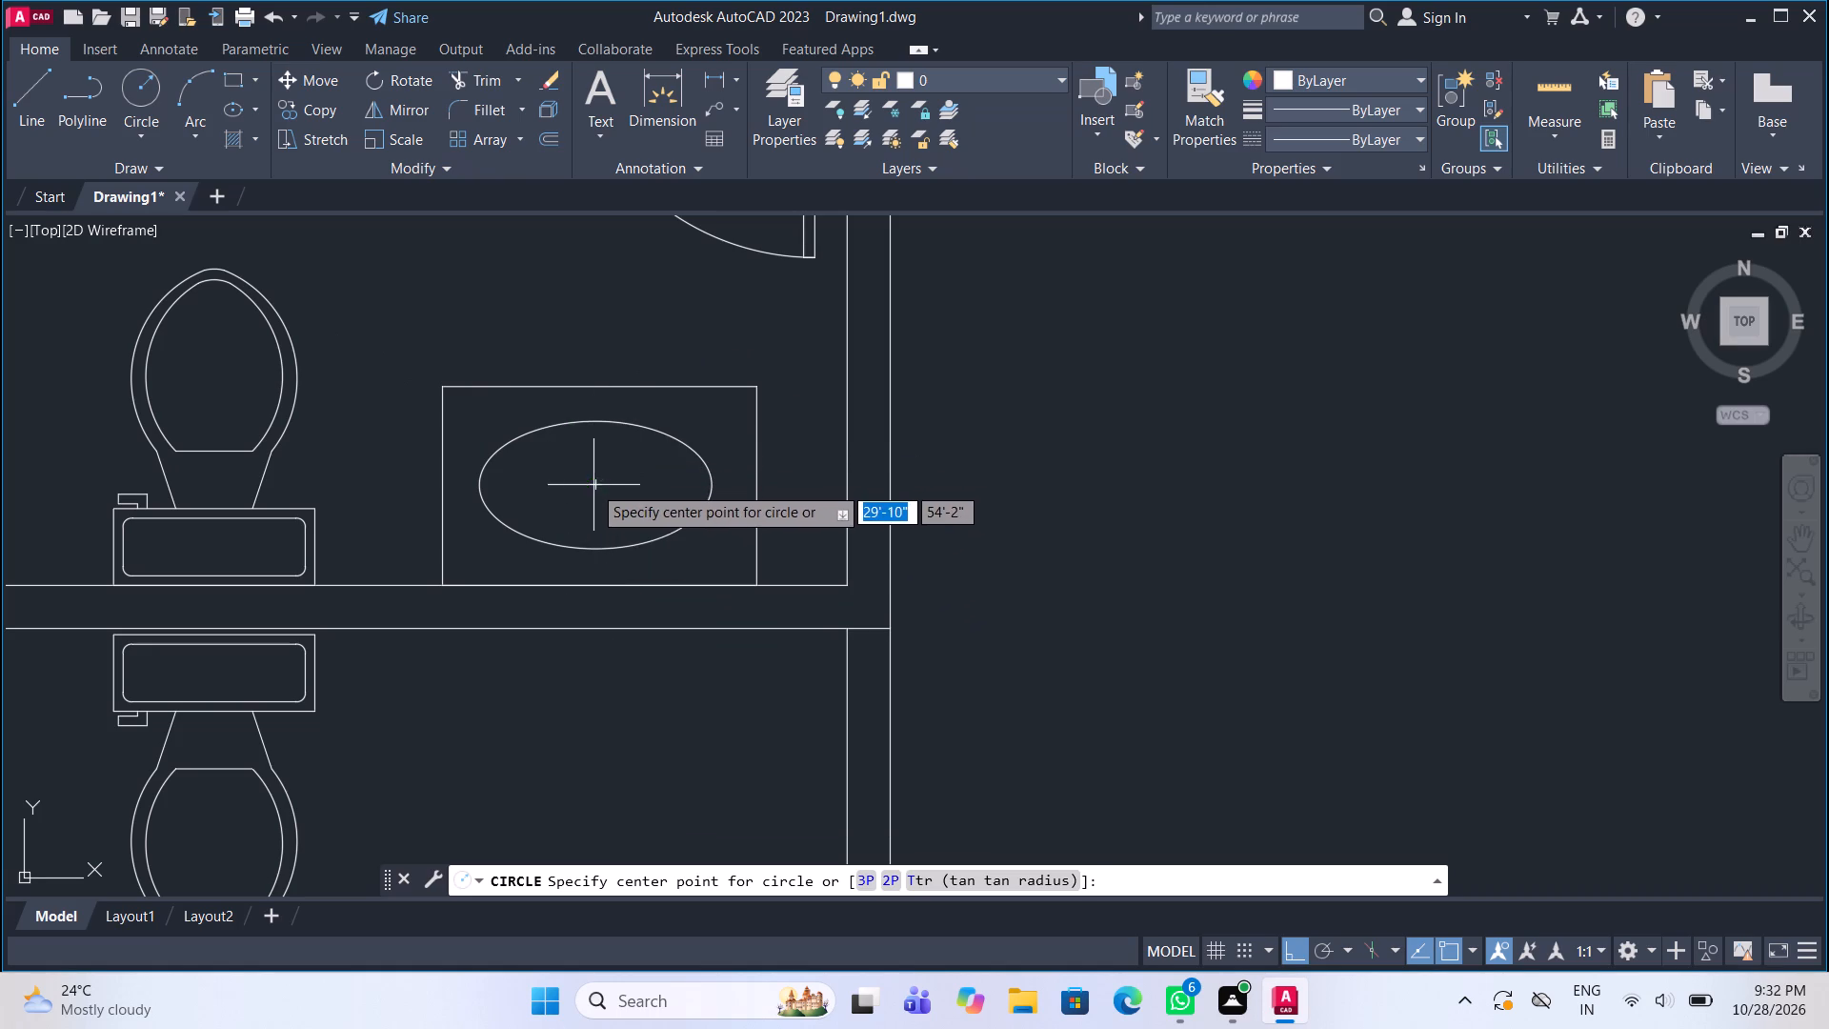
{"action": "left_click", "coordinate": [593, 485]}
{"action": "left_click", "coordinate": [595, 494]}
Copy the counter, basin and drain straight down into the lower toilet, against the underside of the shared partition.
{"action": "scroll", "coordinate": [599, 416], "scroll_direction": "down", "scroll_amount": 2}
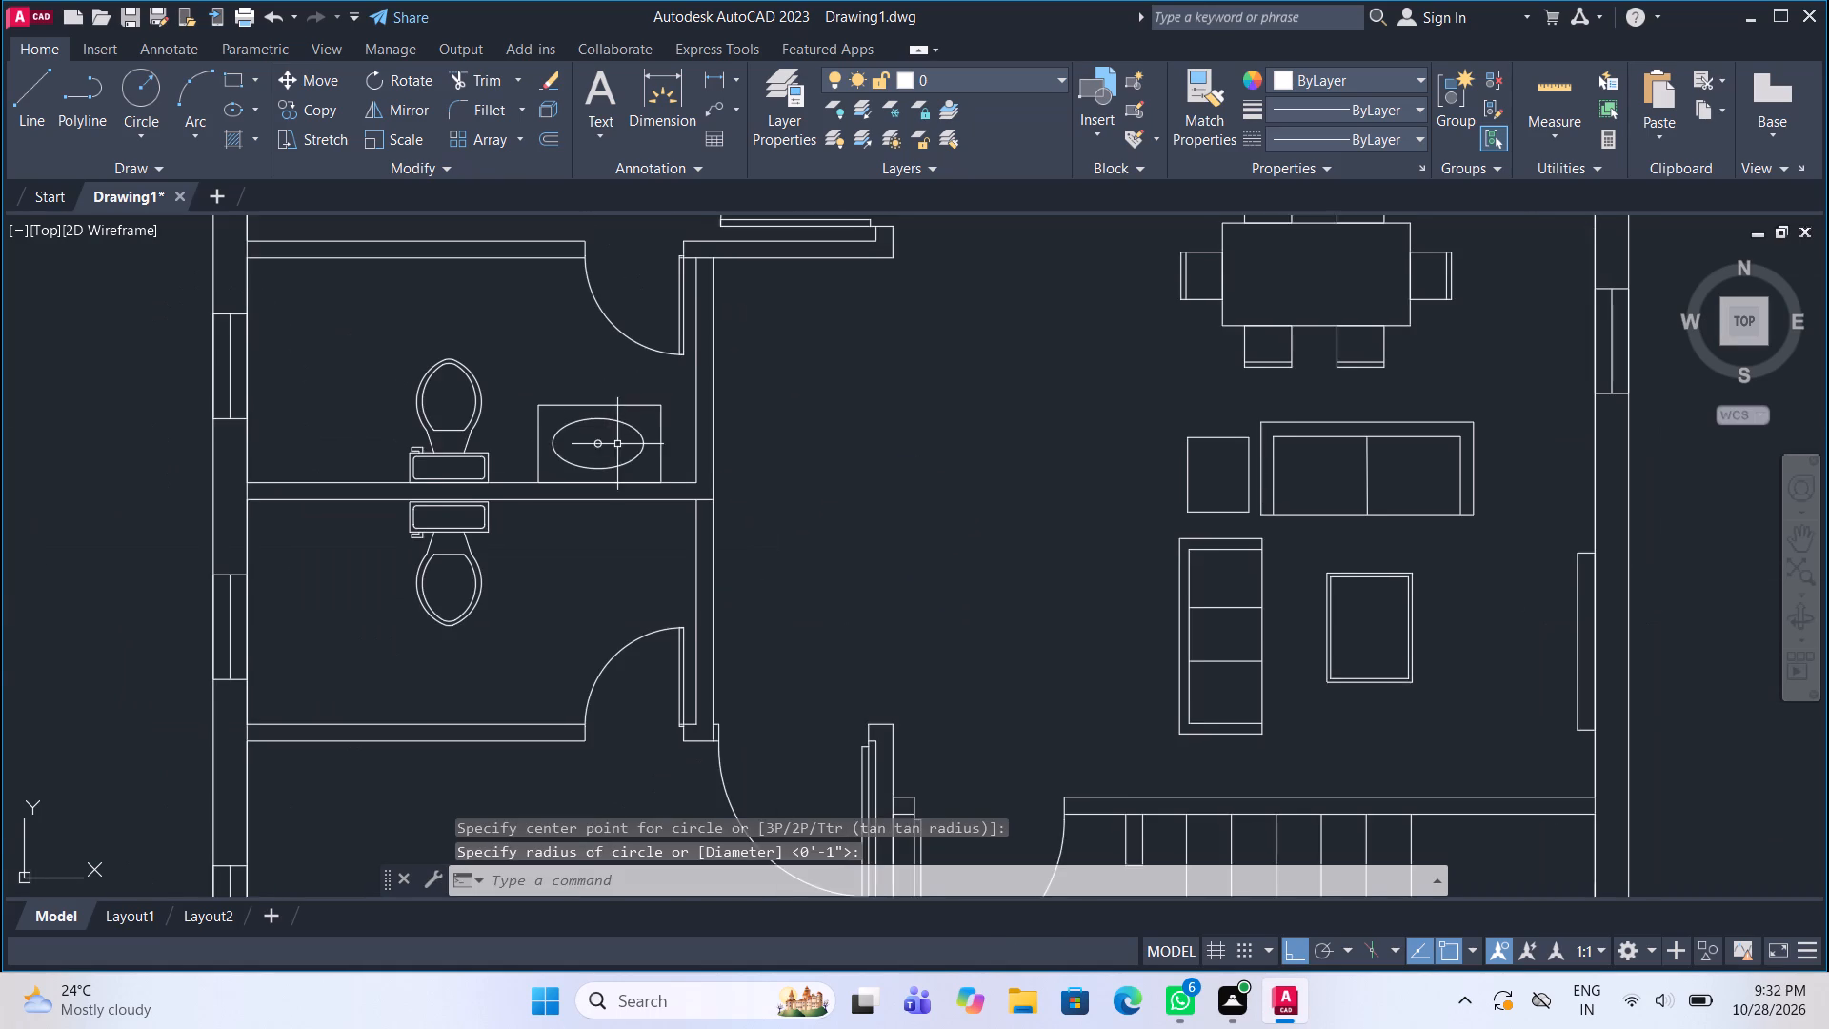
{"action": "middle_click_drag", "start_coordinate": [618, 444], "coordinate": [610, 423]}
{"action": "left_click", "coordinate": [612, 436]}
{"action": "left_click", "coordinate": [568, 365]}
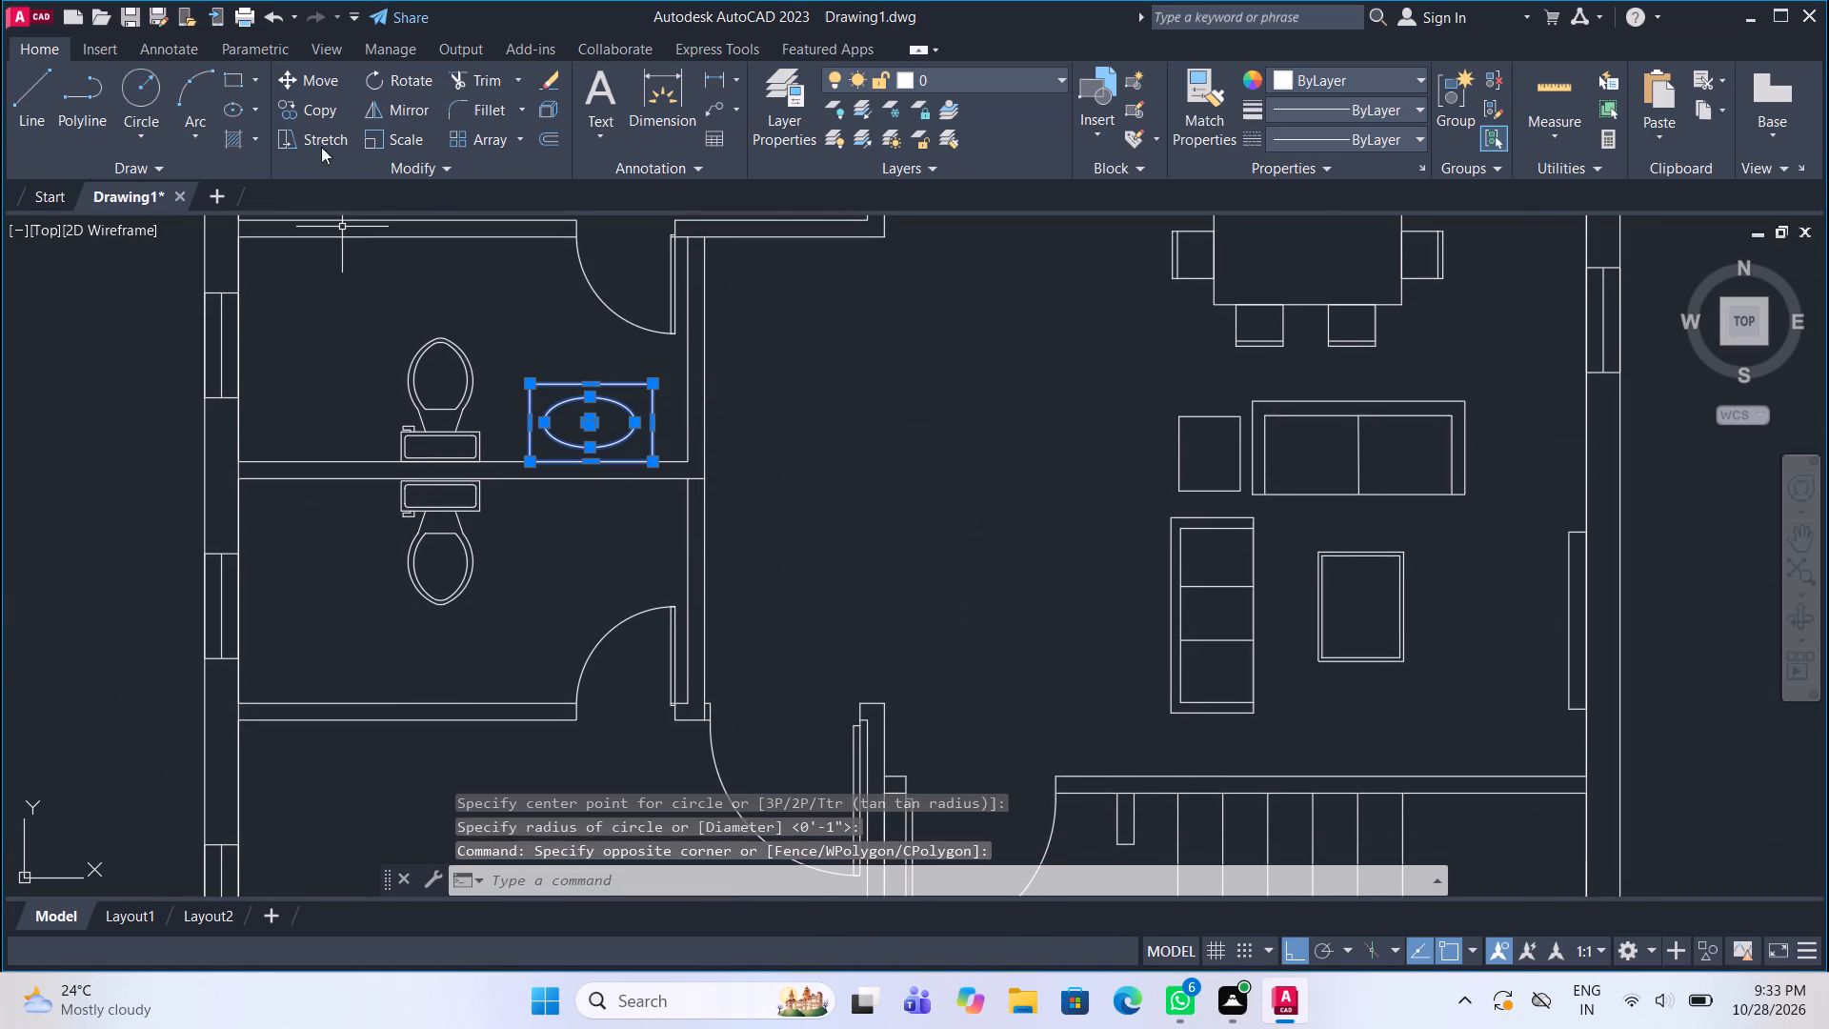
{"action": "left_click", "coordinate": [323, 106]}
{"action": "left_click", "coordinate": [527, 381]}
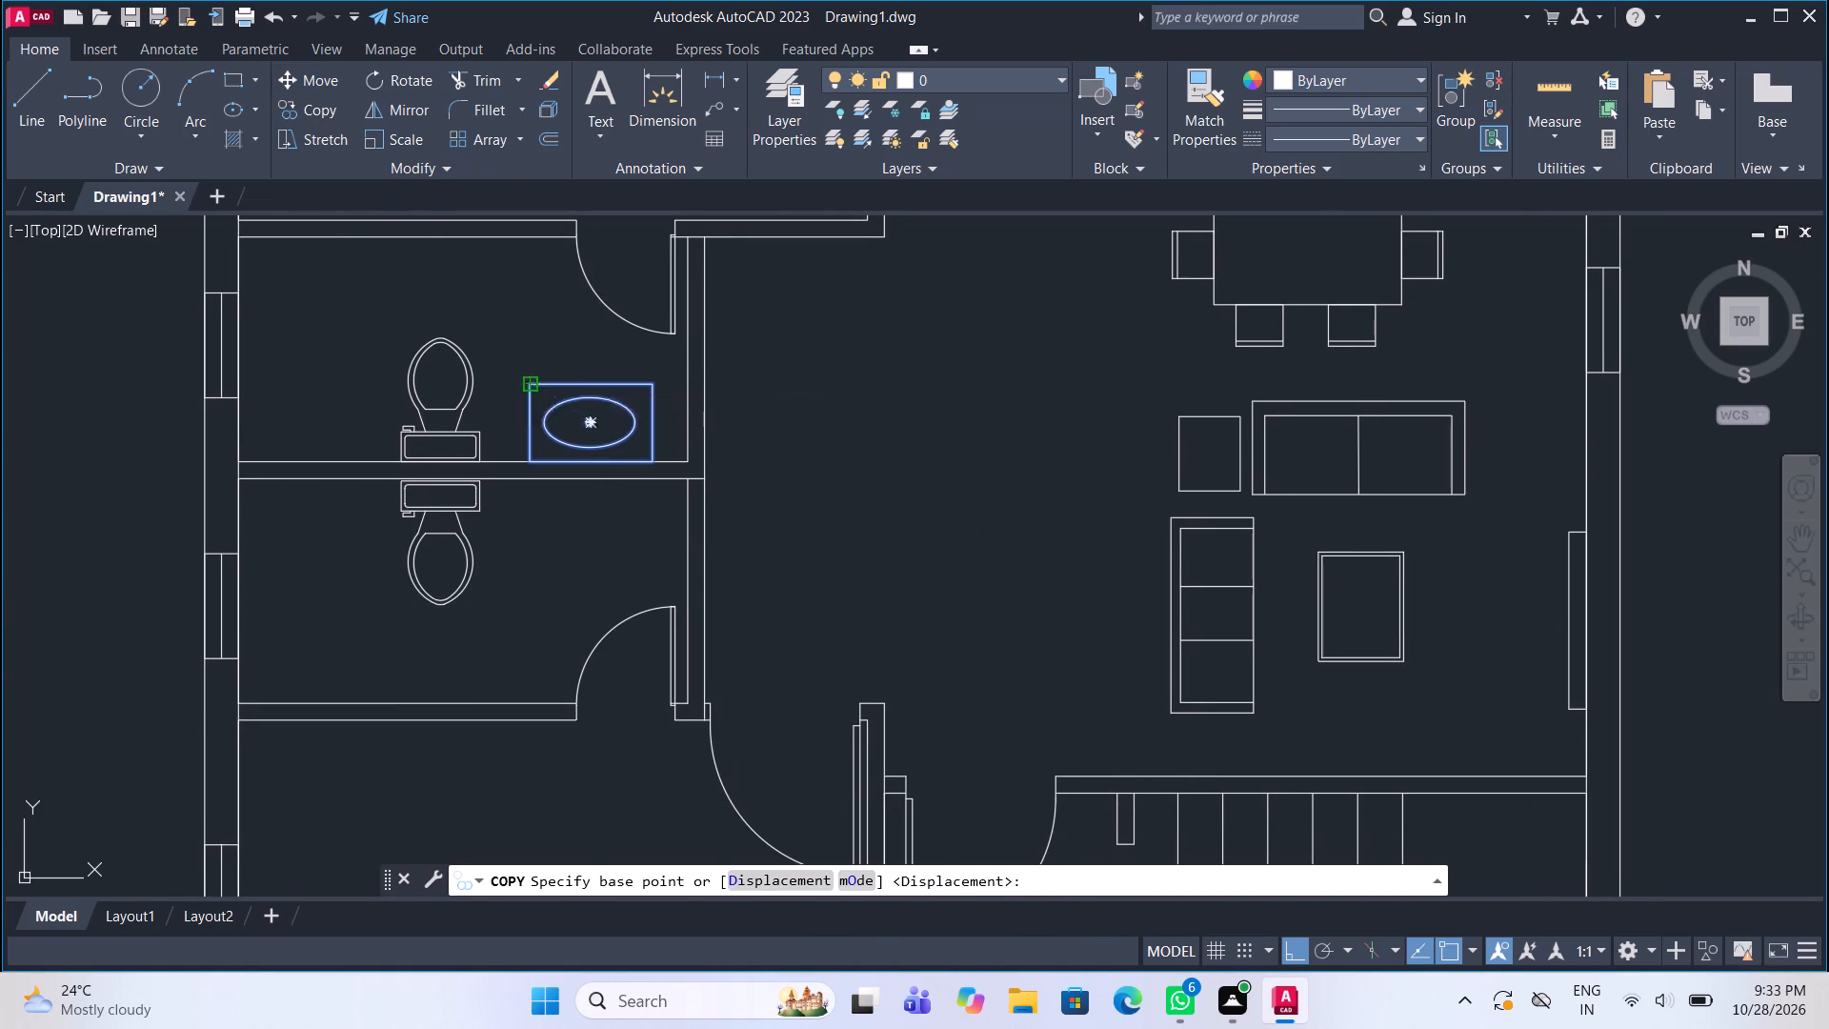
{"action": "left_click", "coordinate": [536, 483]}
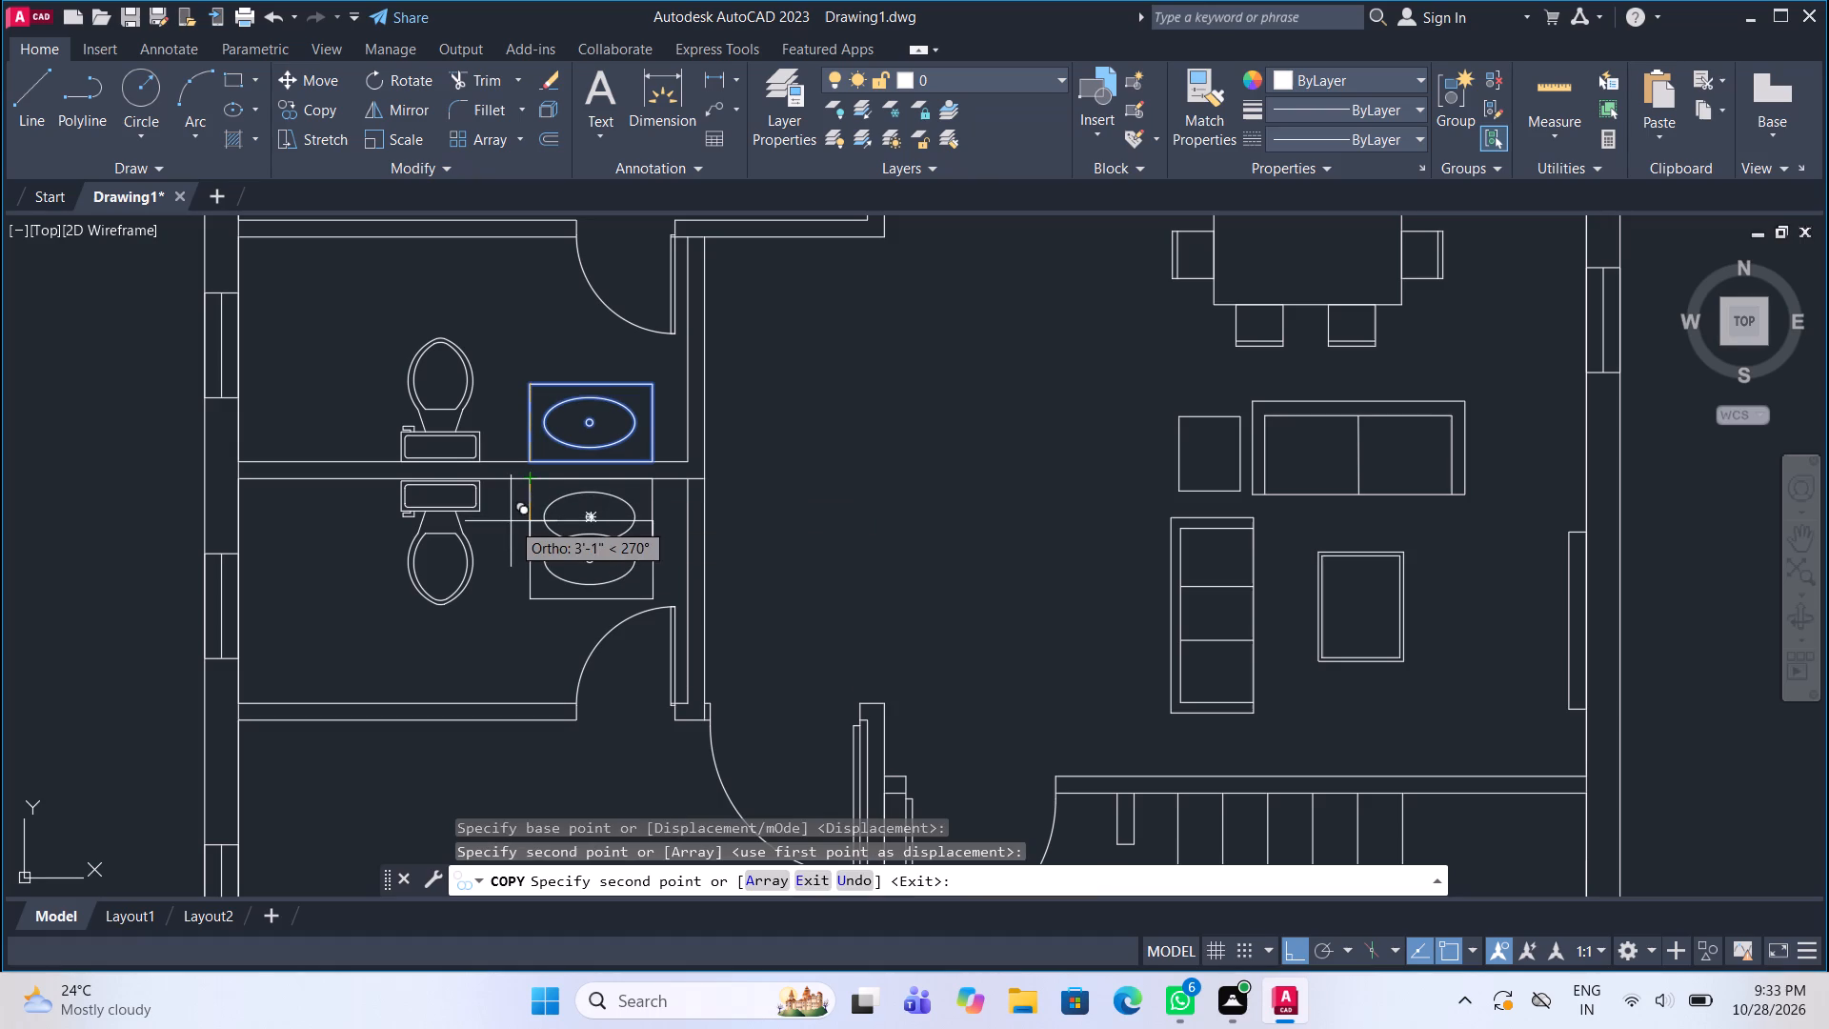
{"action": "key", "text": "Escape"}
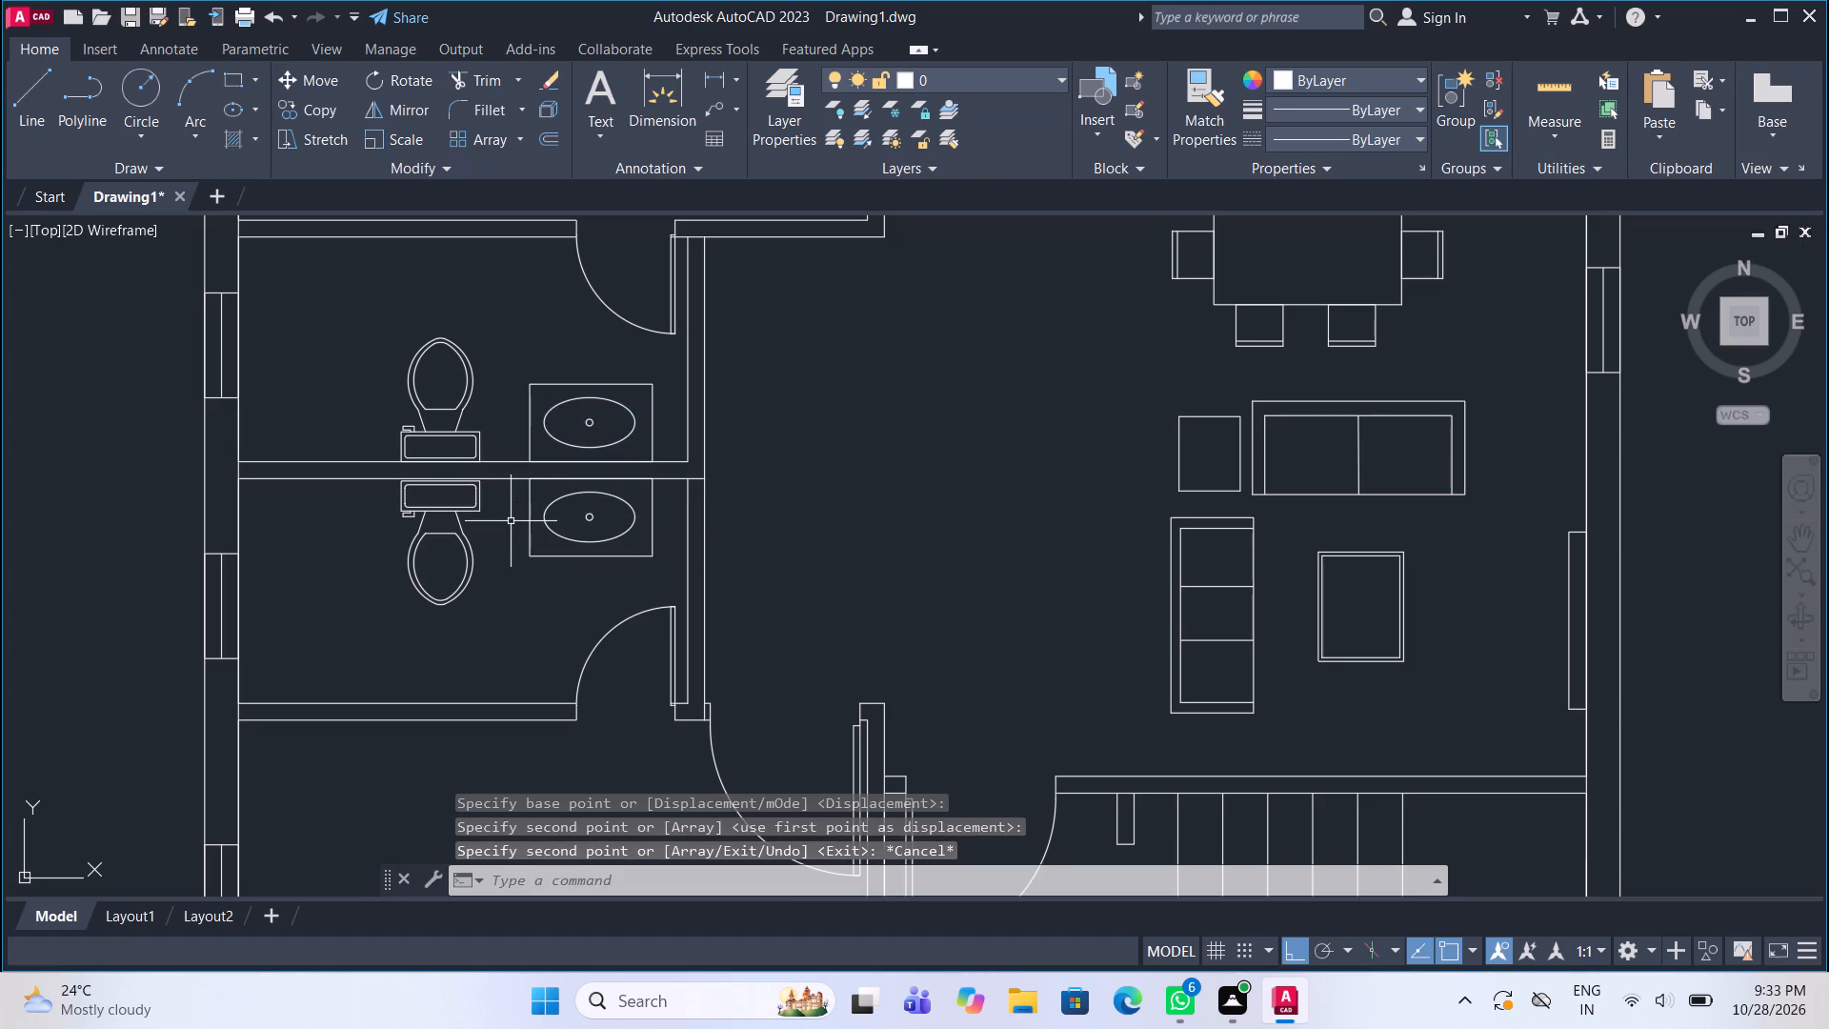
Copy the top bedroom's bed with both side tables into the bedroom below, with the headboard against its upper wall.
{"action": "scroll", "coordinate": [516, 513], "scroll_direction": "down", "scroll_amount": 3}
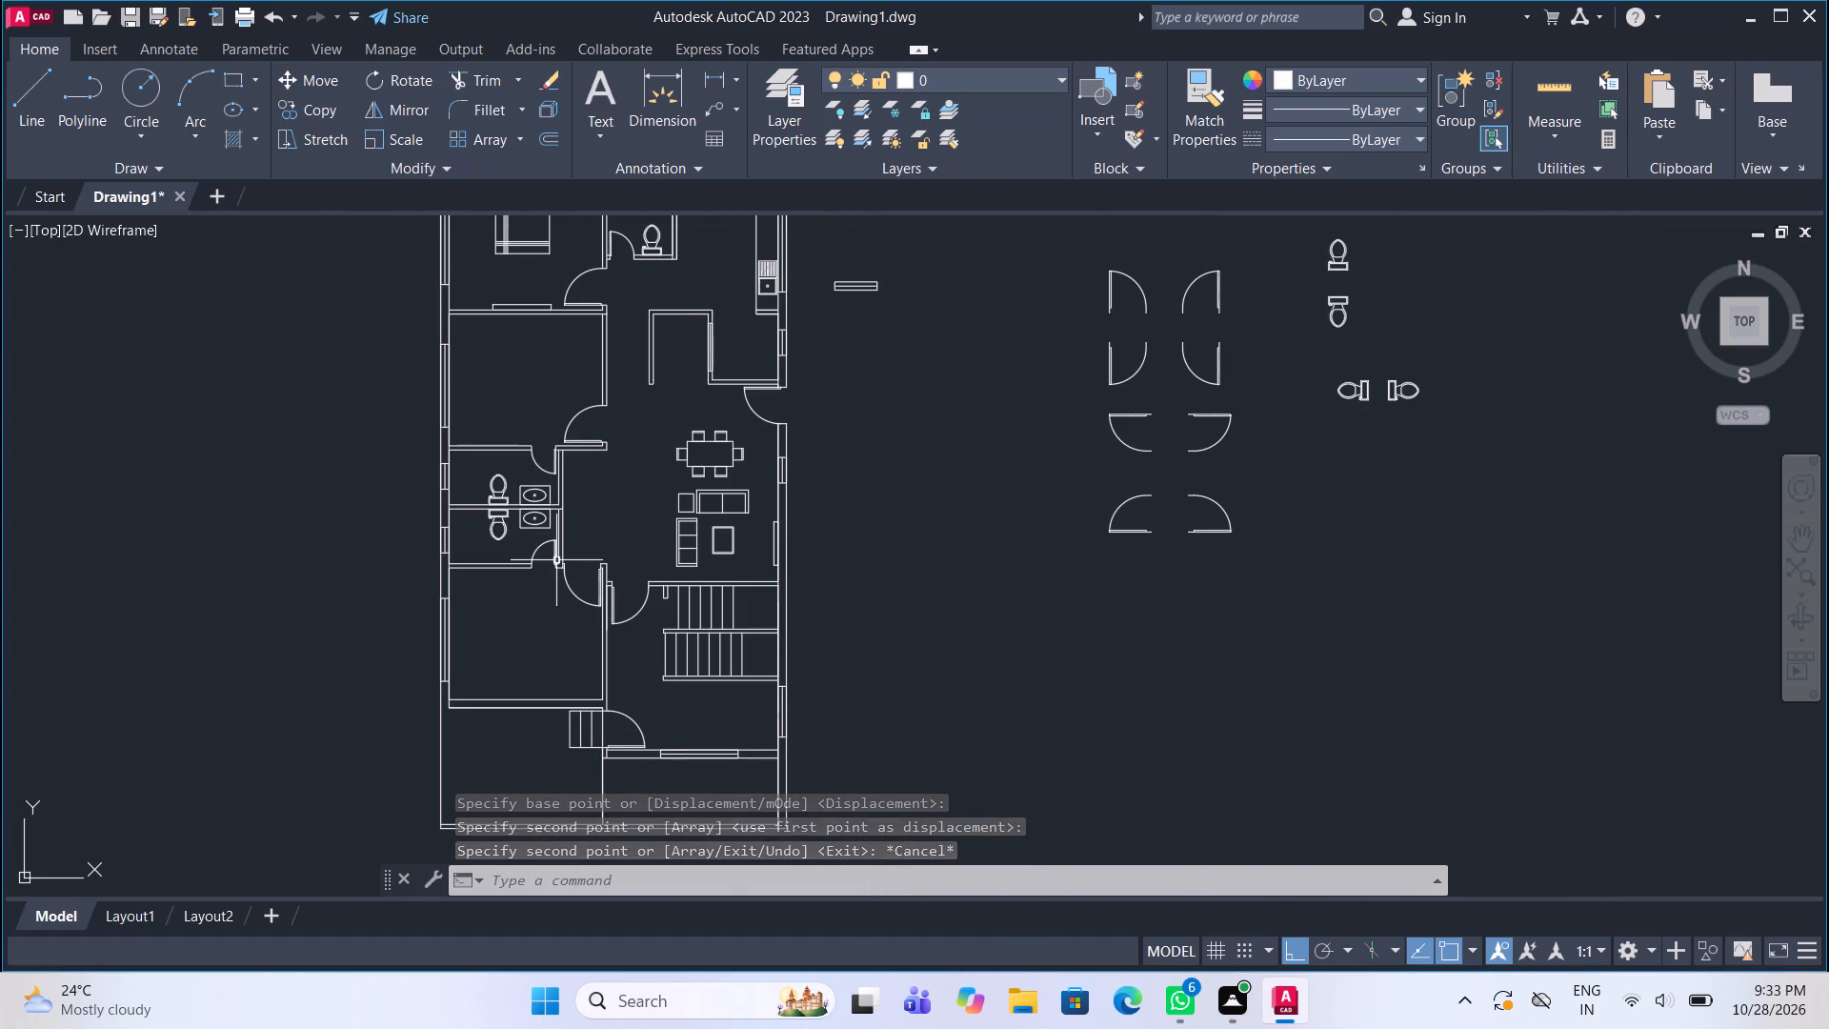
{"action": "middle_click_drag", "start_coordinate": [480, 339], "coordinate": [505, 509]}
{"action": "scroll", "coordinate": [535, 325], "scroll_direction": "up", "scroll_amount": 2}
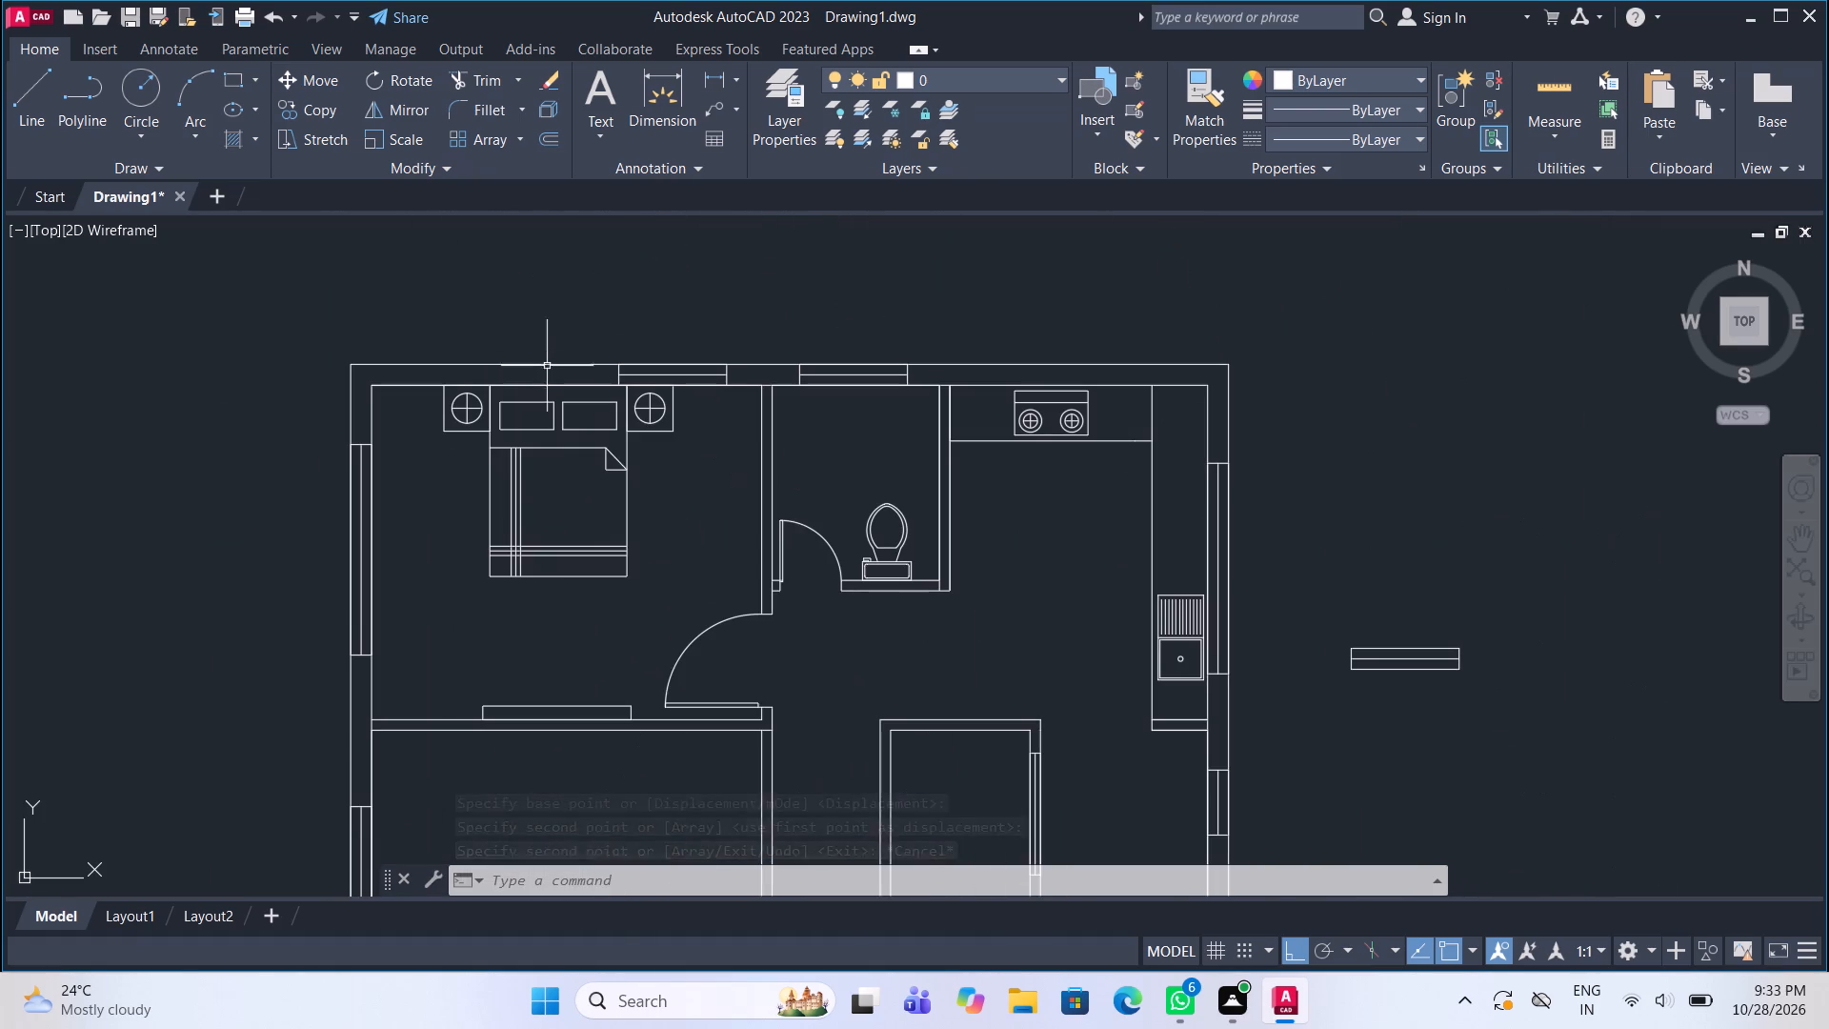
{"action": "left_click", "coordinate": [630, 591]}
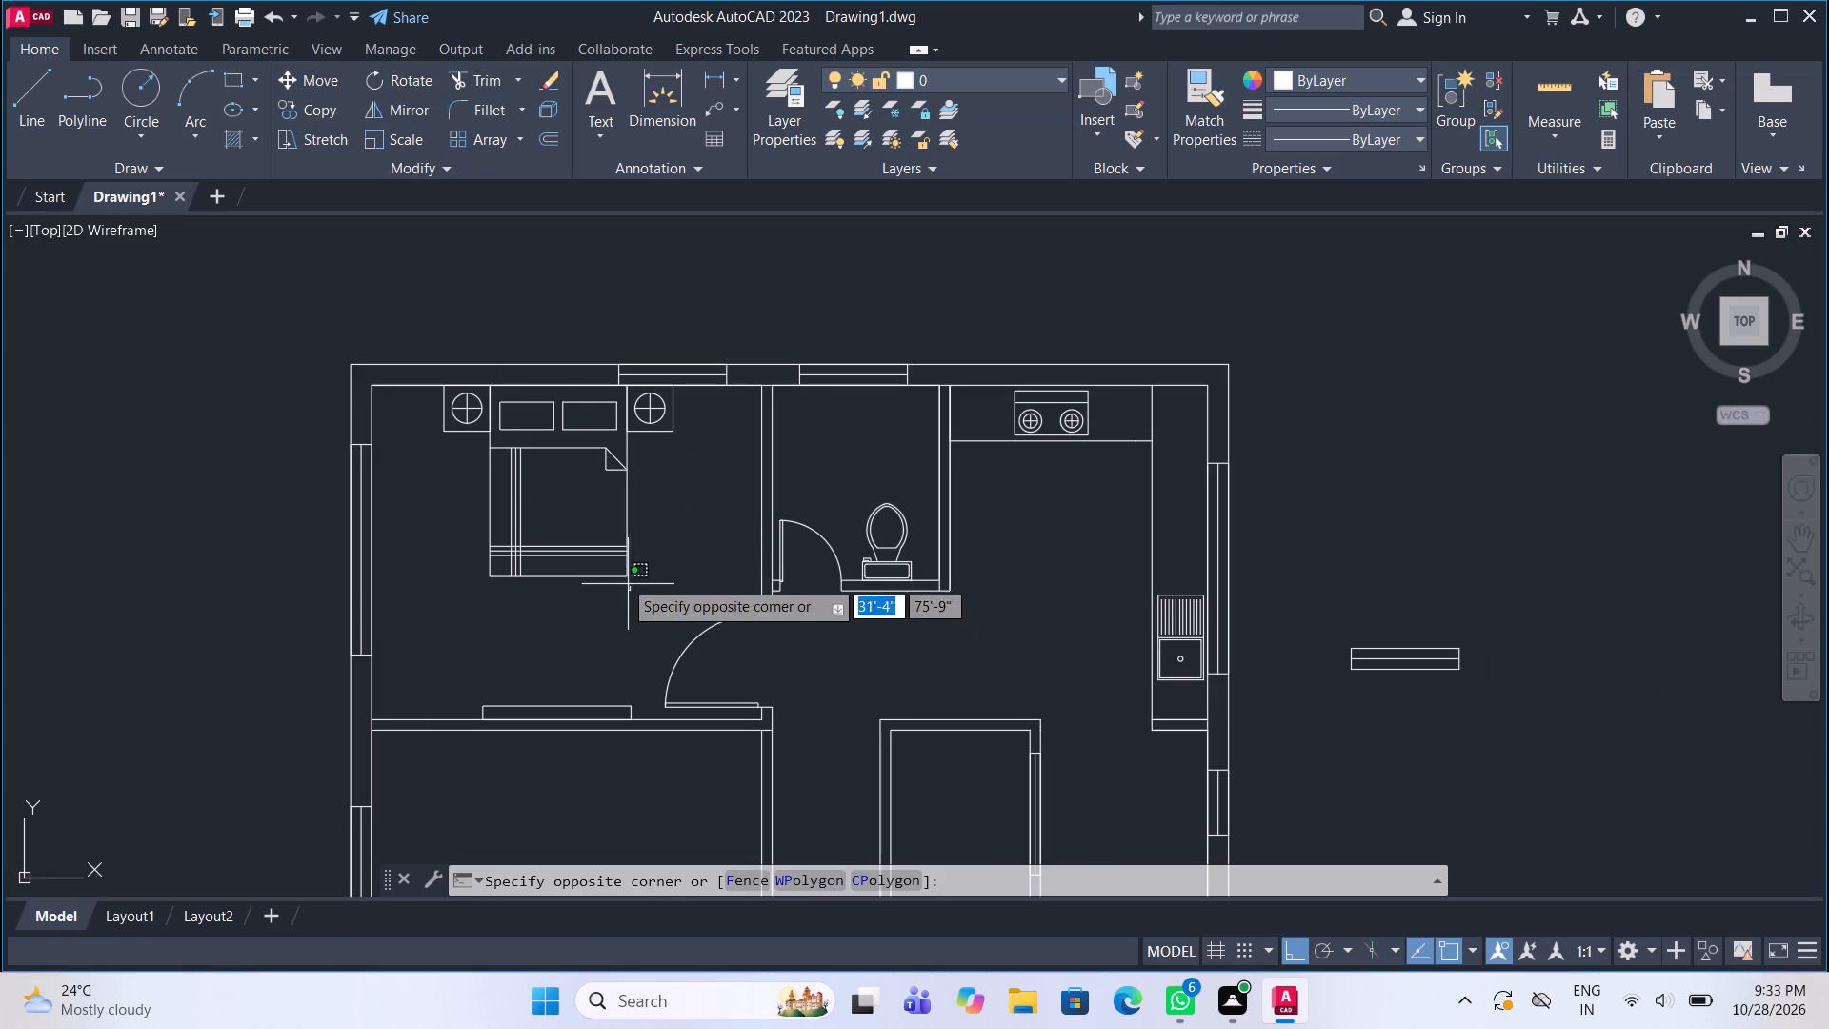
{"action": "left_click", "coordinate": [452, 401]}
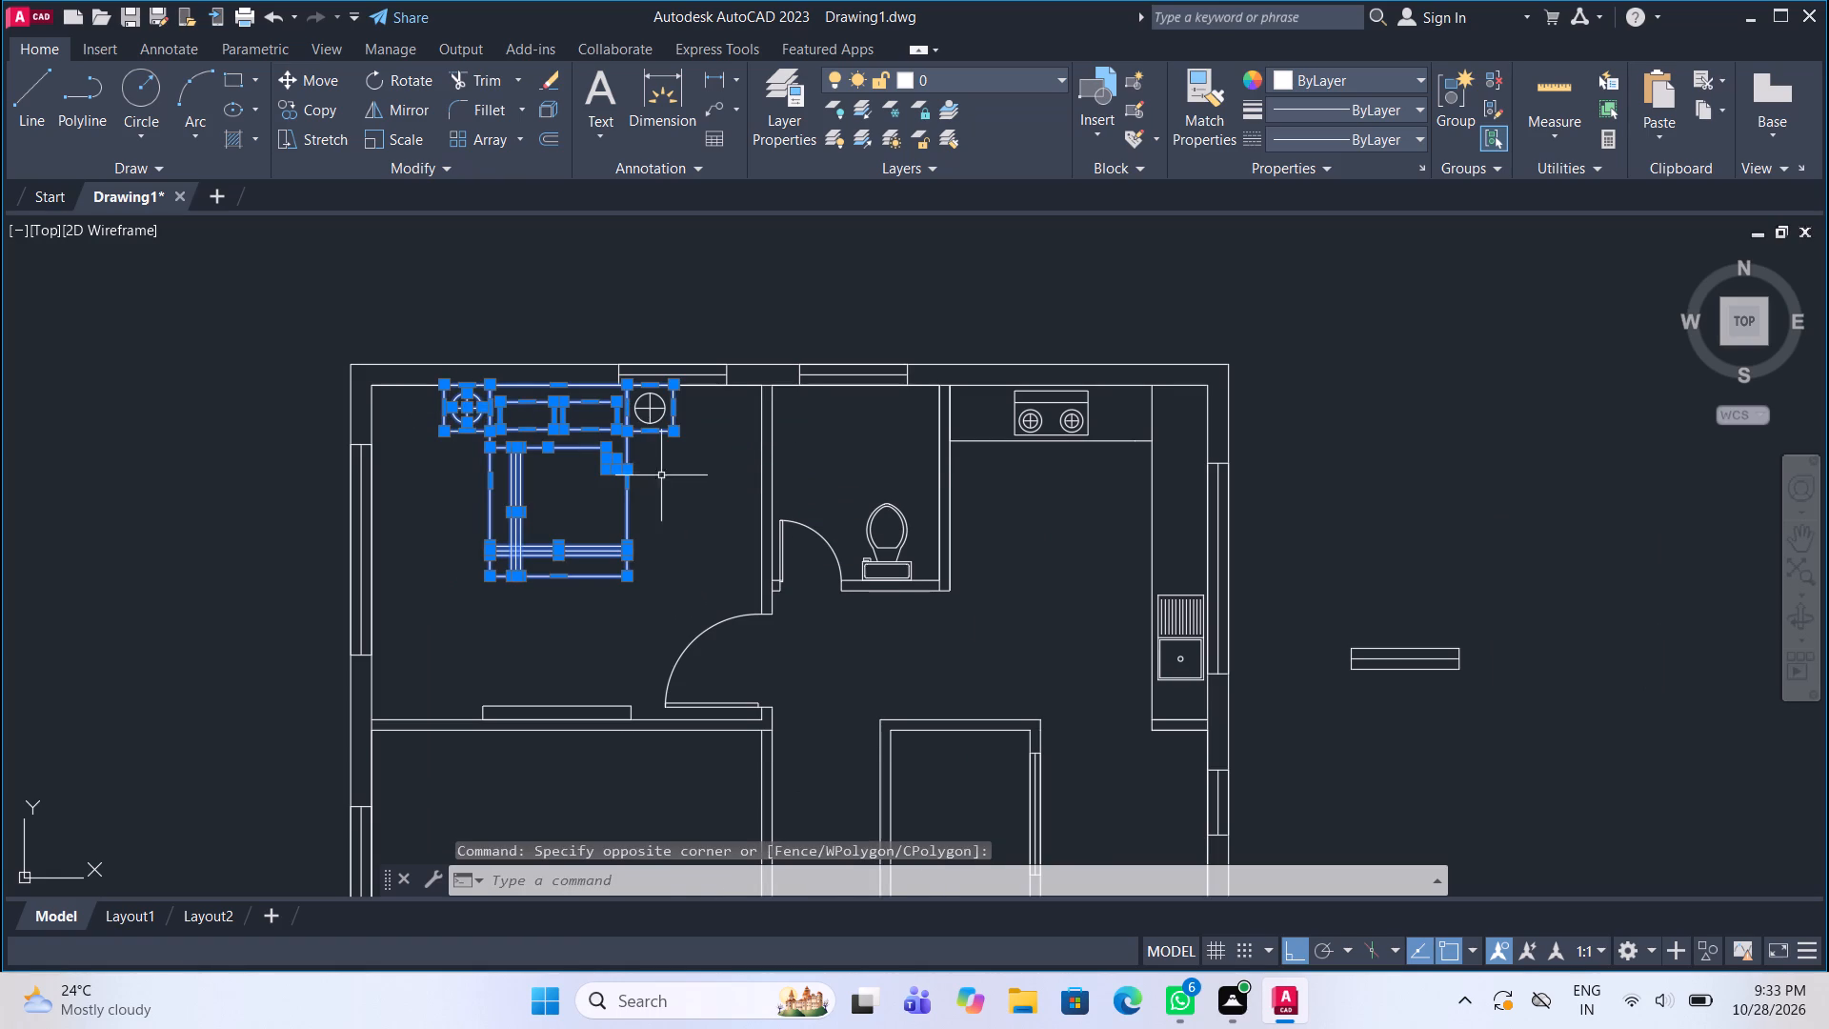
{"action": "left_click", "coordinate": [661, 475]}
{"action": "left_click", "coordinate": [627, 405]}
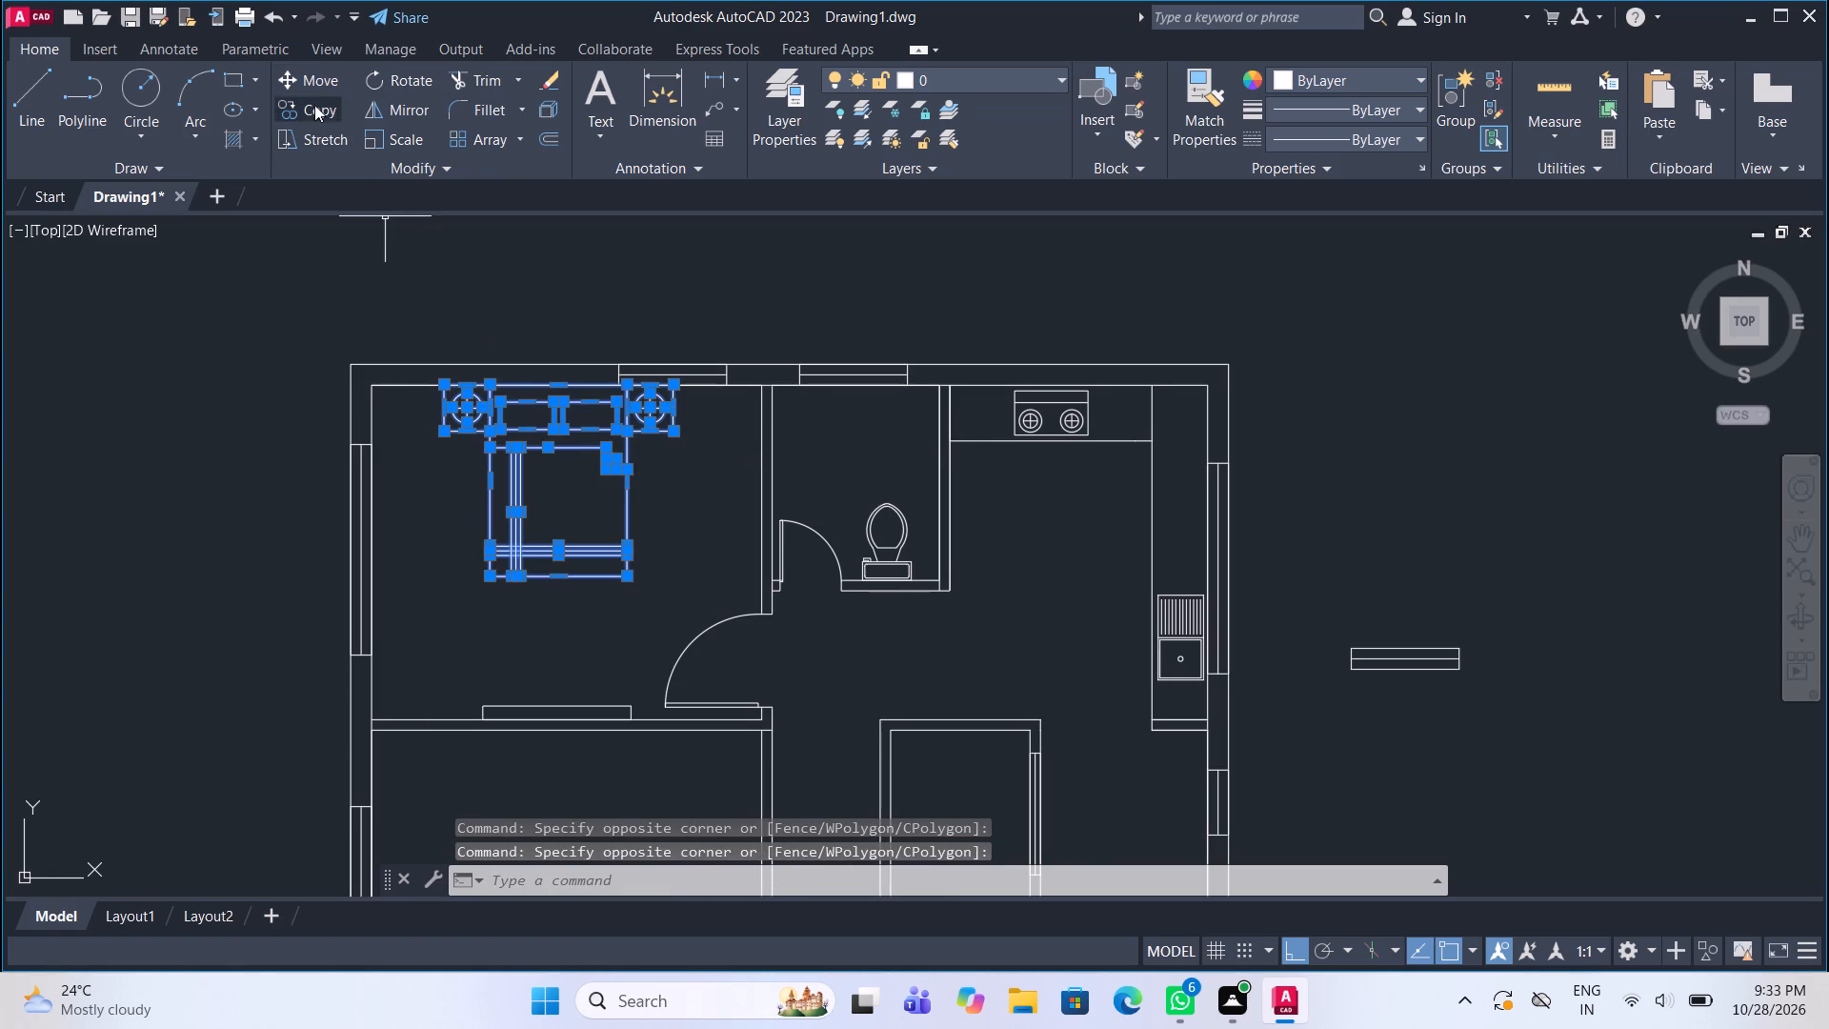
{"action": "left_click", "coordinate": [314, 105]}
{"action": "scroll", "coordinate": [564, 422], "scroll_direction": "up", "scroll_amount": 2}
{"action": "left_click", "coordinate": [535, 324]}
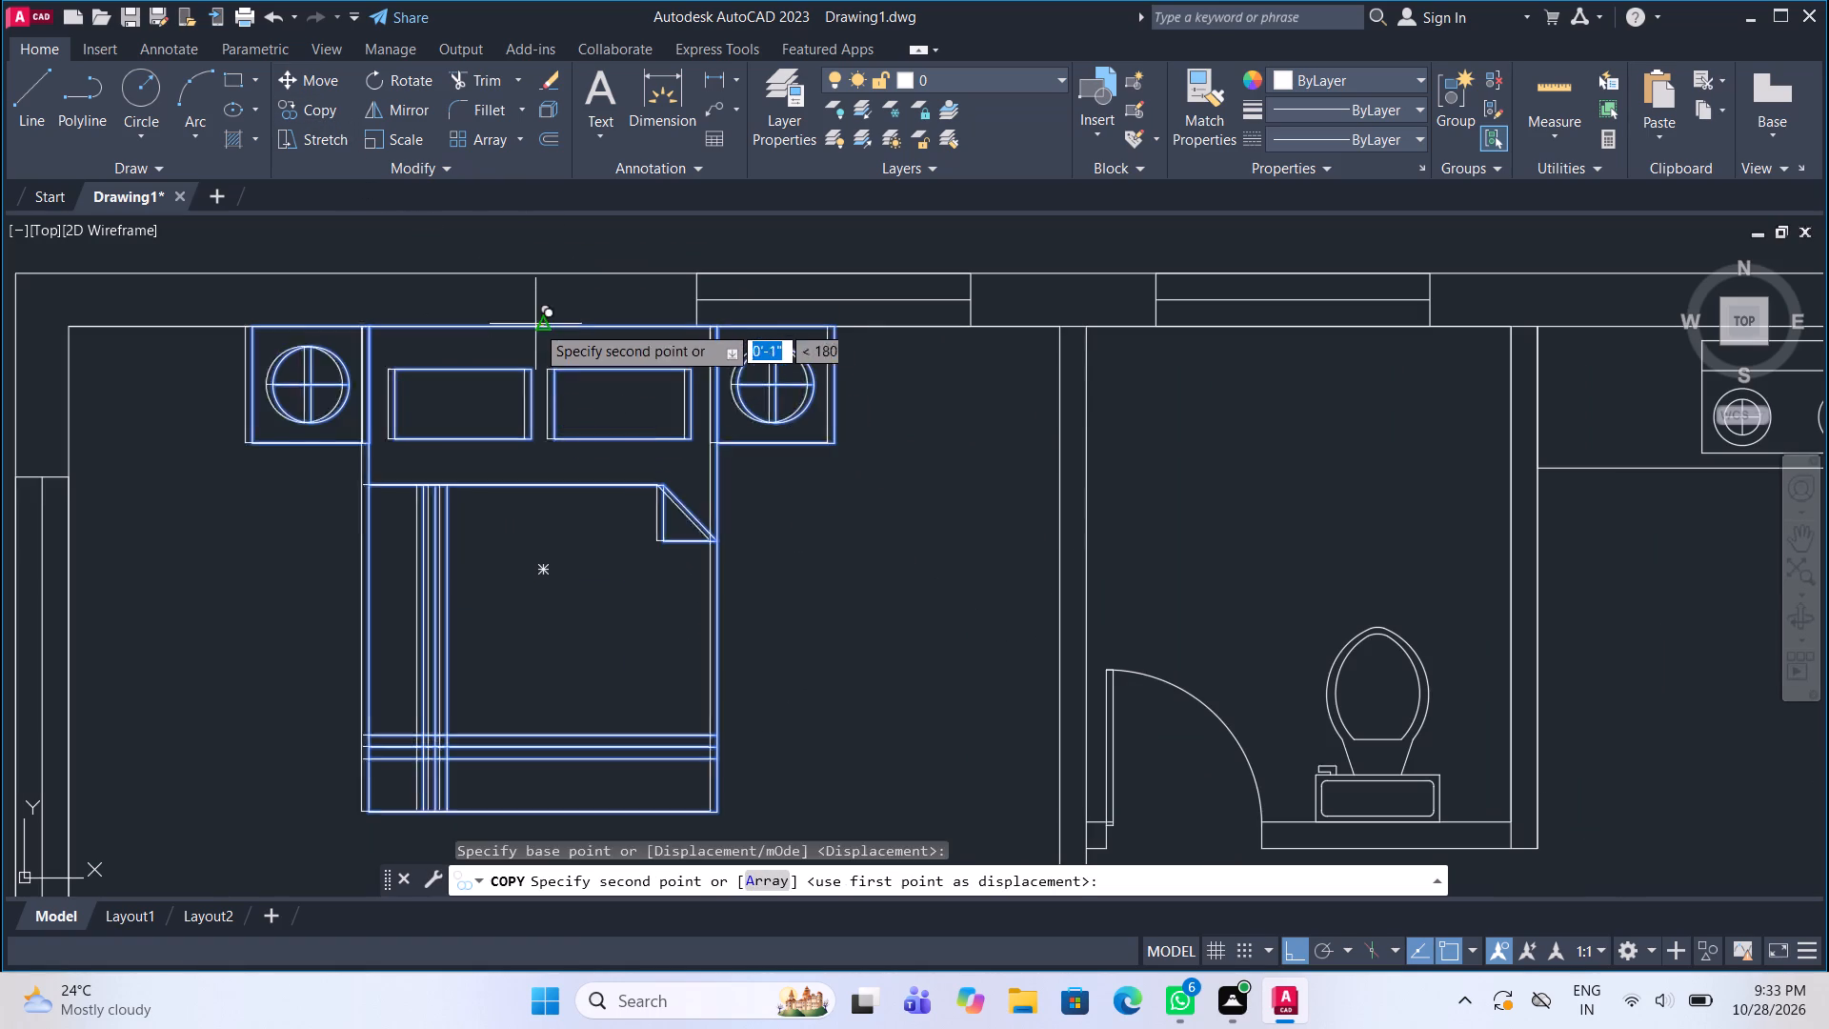
{"action": "scroll", "coordinate": [586, 301], "scroll_direction": "down", "scroll_amount": 3}
{"action": "scroll", "coordinate": [573, 559], "scroll_direction": "up", "scroll_amount": 2}
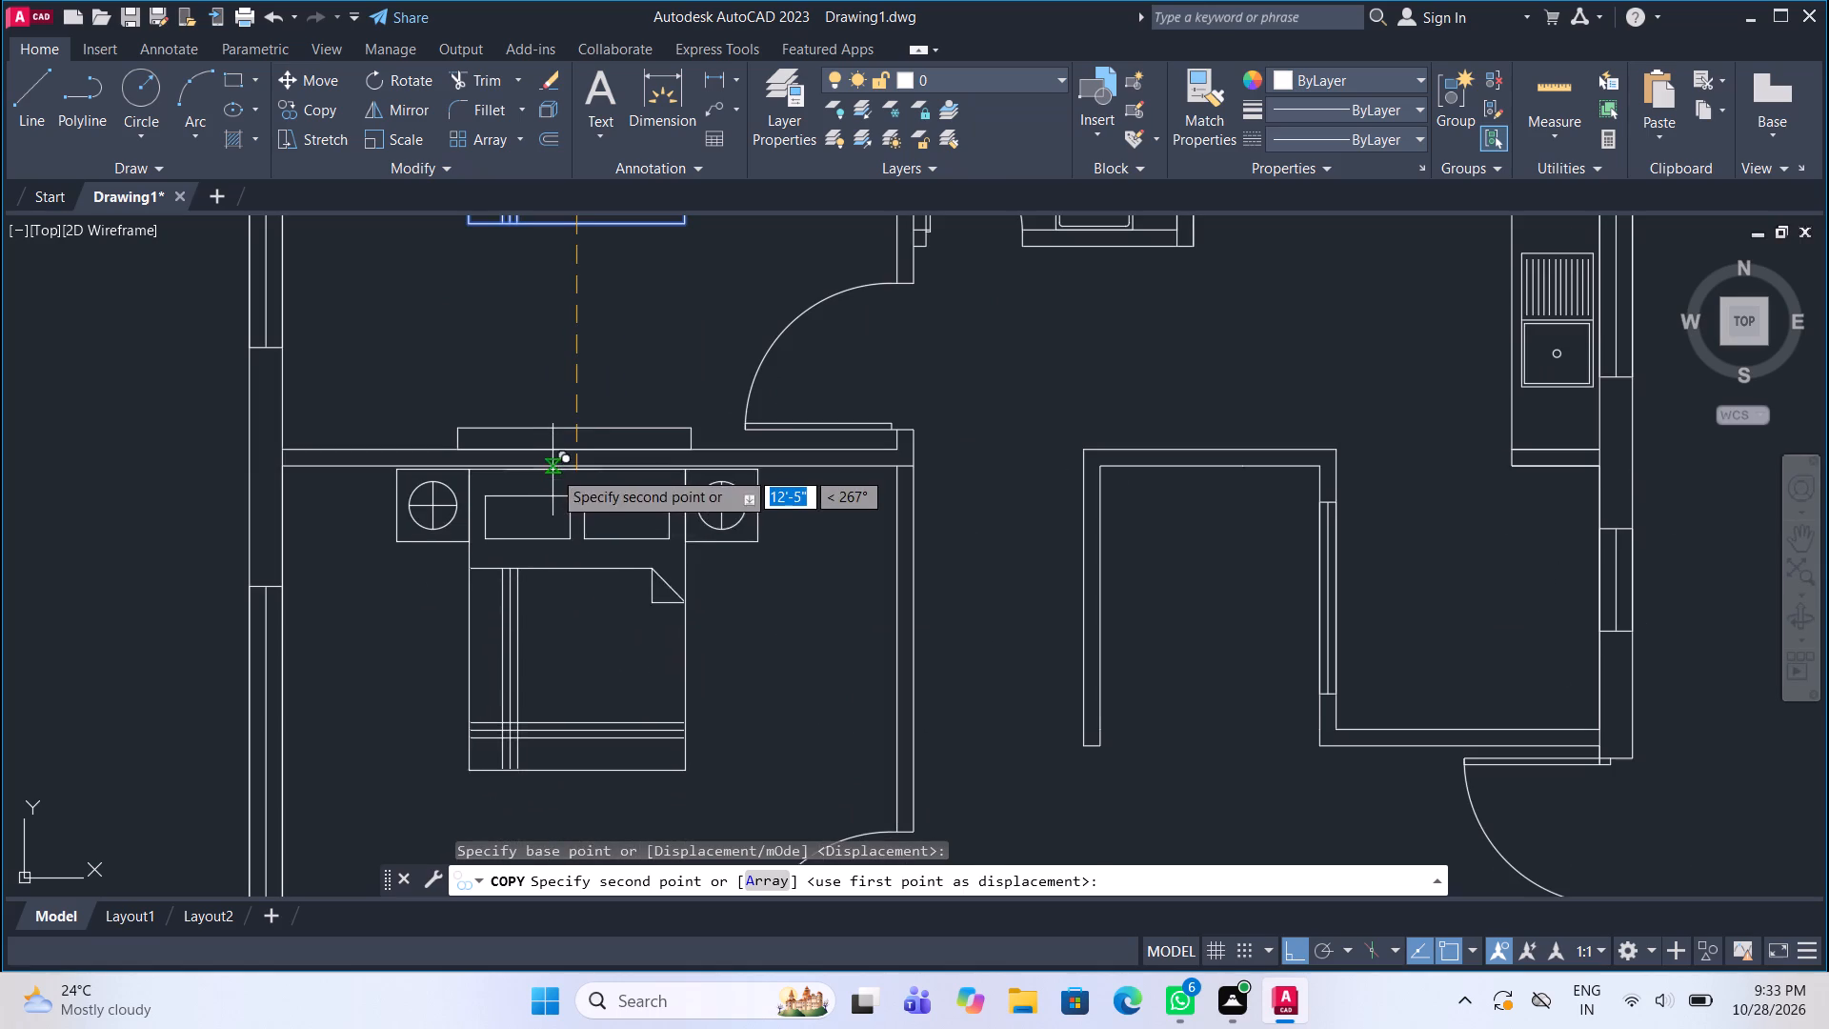
{"action": "left_click", "coordinate": [553, 469]}
{"action": "key", "text": "Escape"}
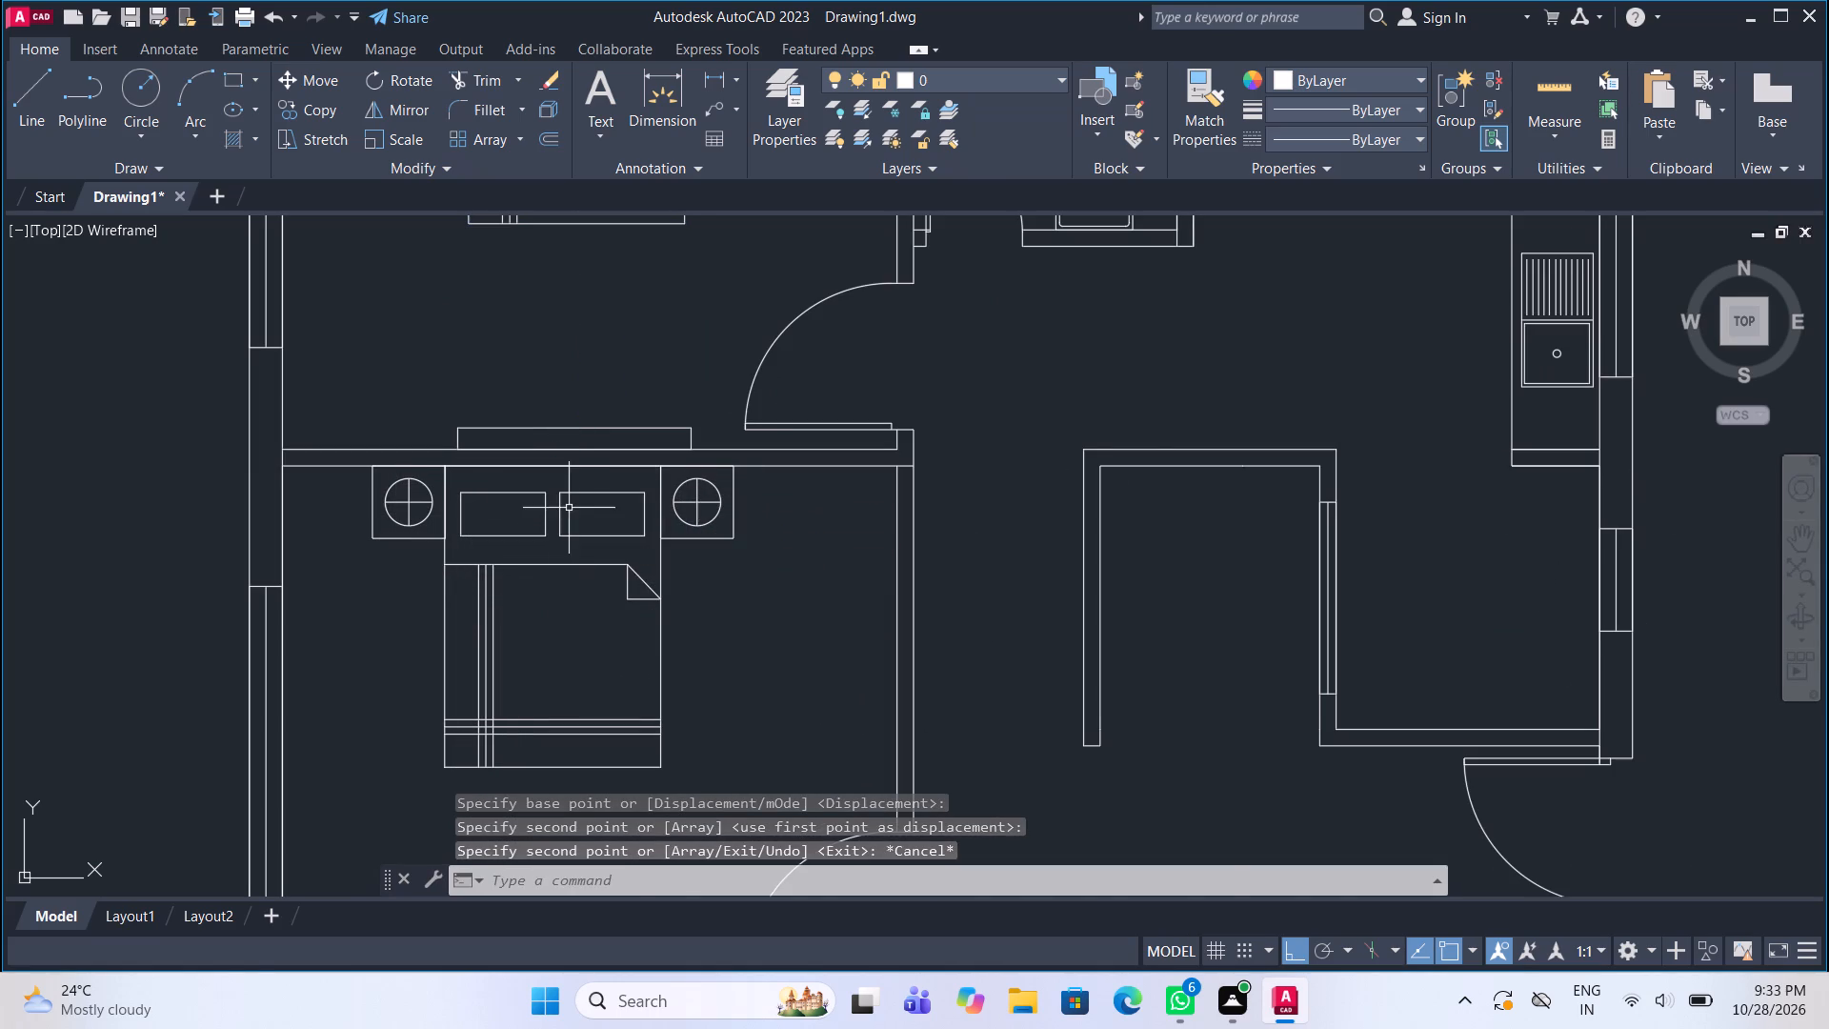
Copy the second bedroom's bed with both side tables to the empty space left of the floor plan.
{"action": "scroll", "coordinate": [569, 508], "scroll_direction": "down", "scroll_amount": 3}
{"action": "scroll", "coordinate": [578, 530], "scroll_direction": "up", "scroll_amount": 3}
{"action": "left_click", "coordinate": [664, 701]}
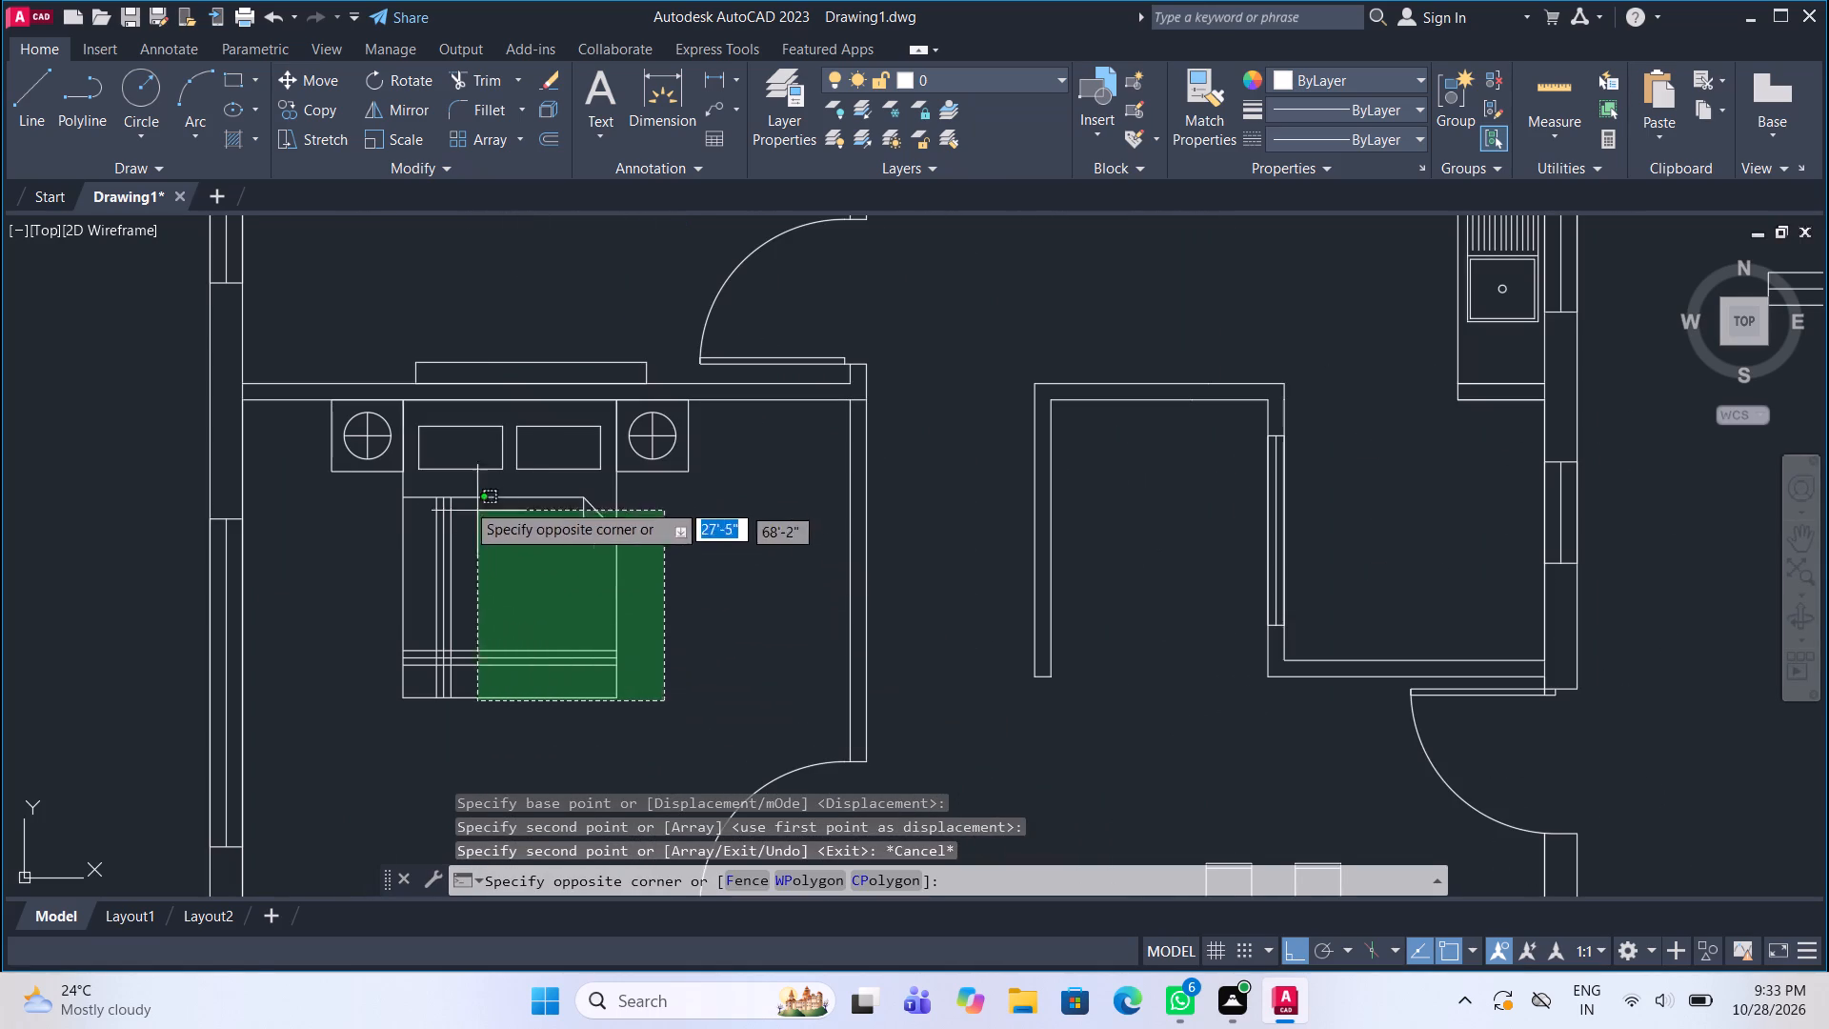
{"action": "left_click", "coordinate": [354, 422]}
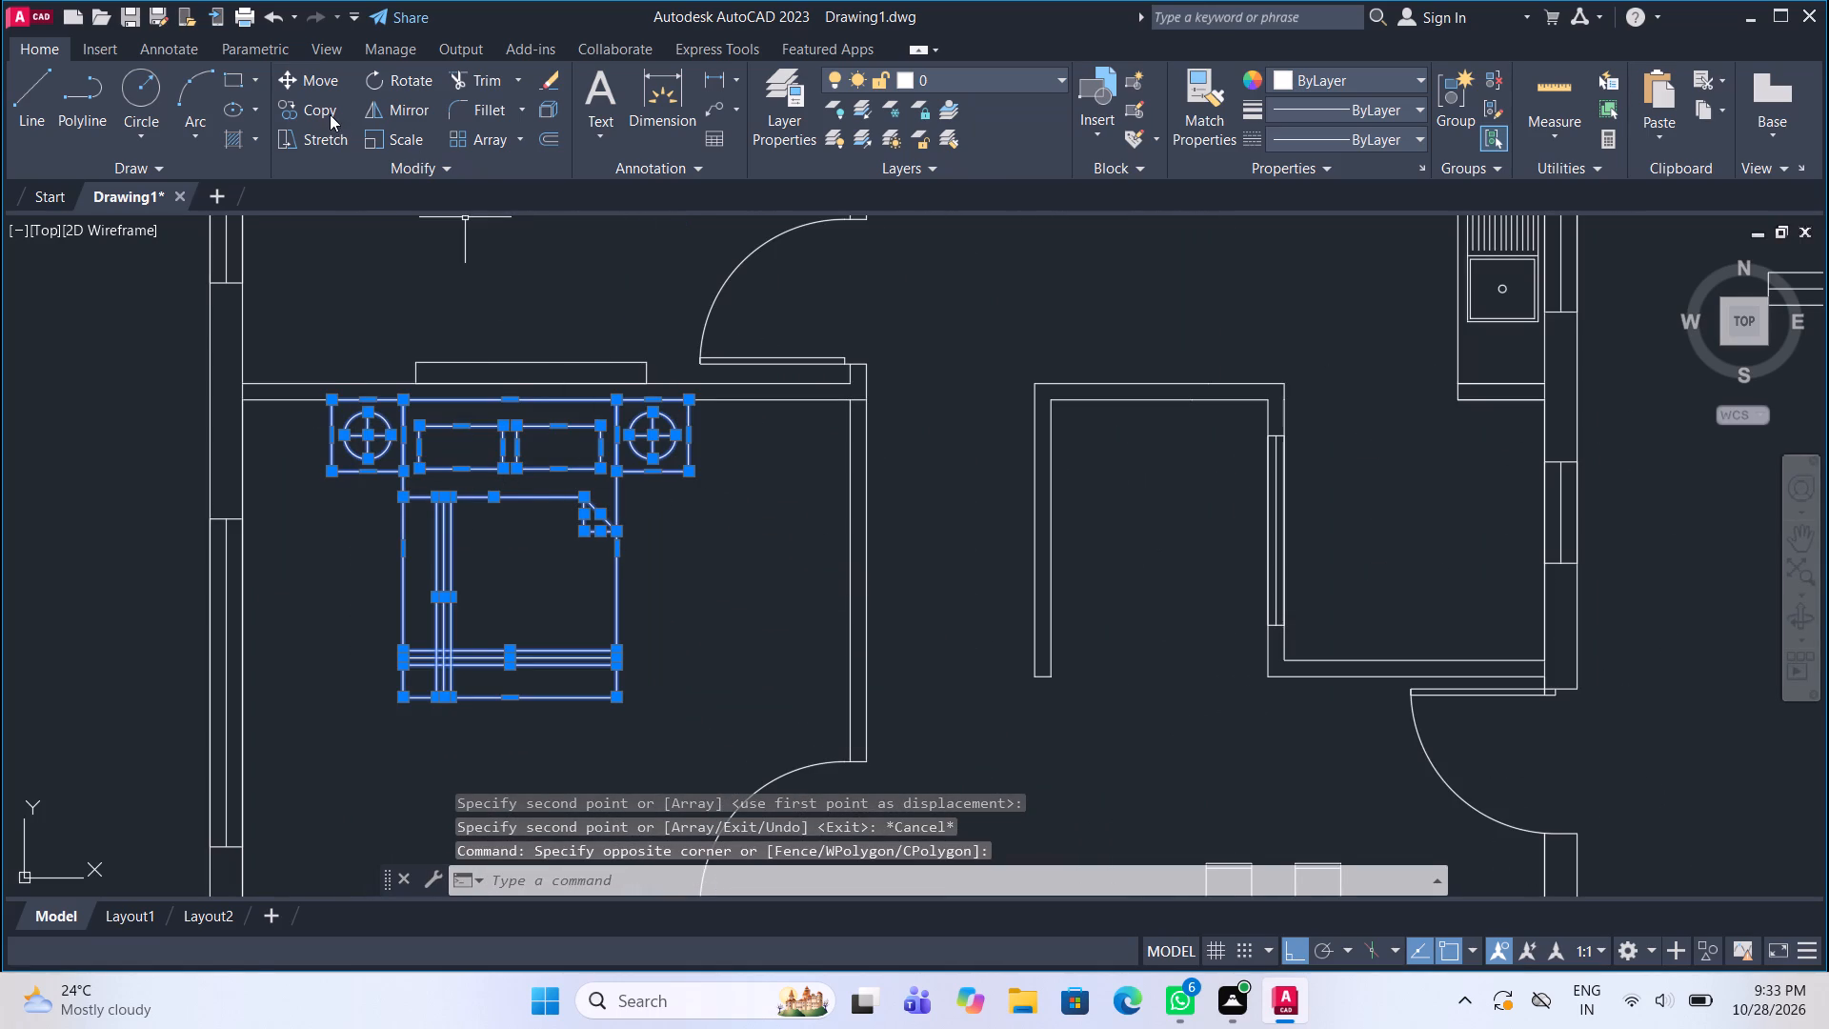
{"action": "left_click_drag", "start_coordinate": [330, 114], "coordinate": [335, 131]}
{"action": "left_click_drag", "start_coordinate": [522, 562], "coordinate": [555, 558]}
{"action": "scroll", "coordinate": [660, 520], "scroll_direction": "down", "scroll_amount": 4}
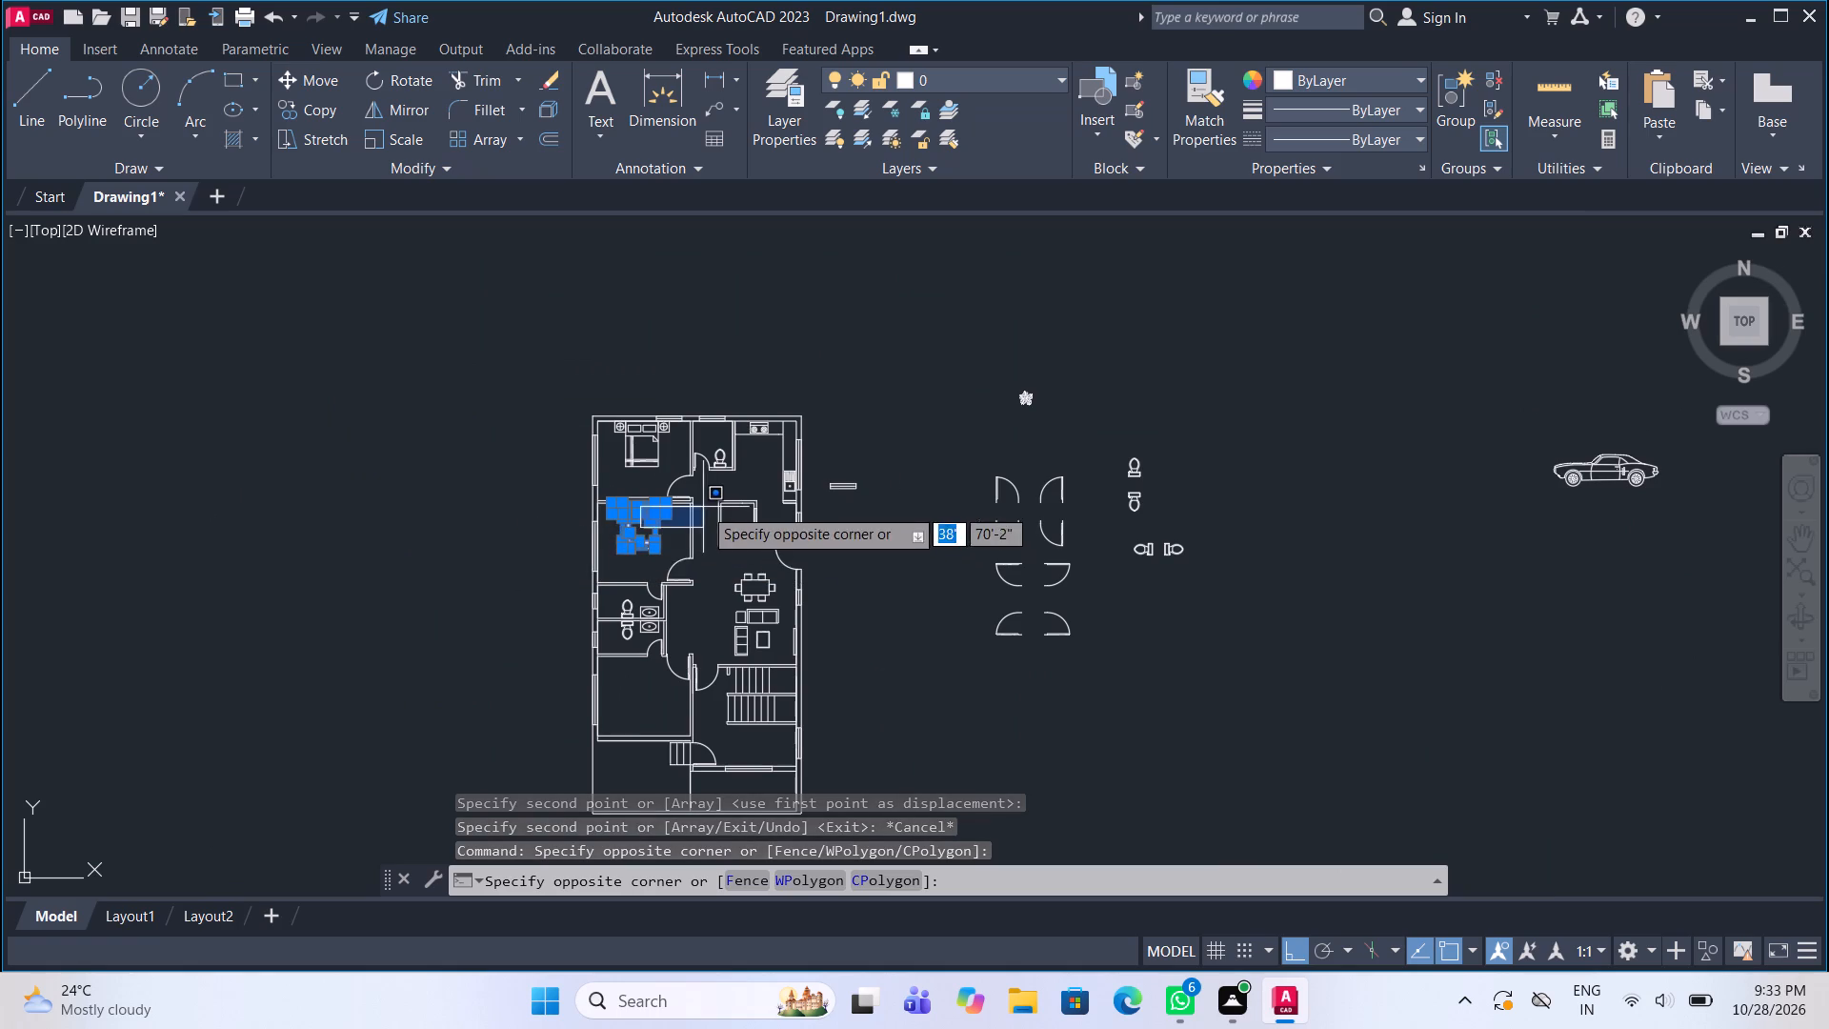
{"action": "left_click", "coordinate": [616, 534]}
{"action": "scroll", "coordinate": [632, 527], "scroll_direction": "up", "scroll_amount": 3}
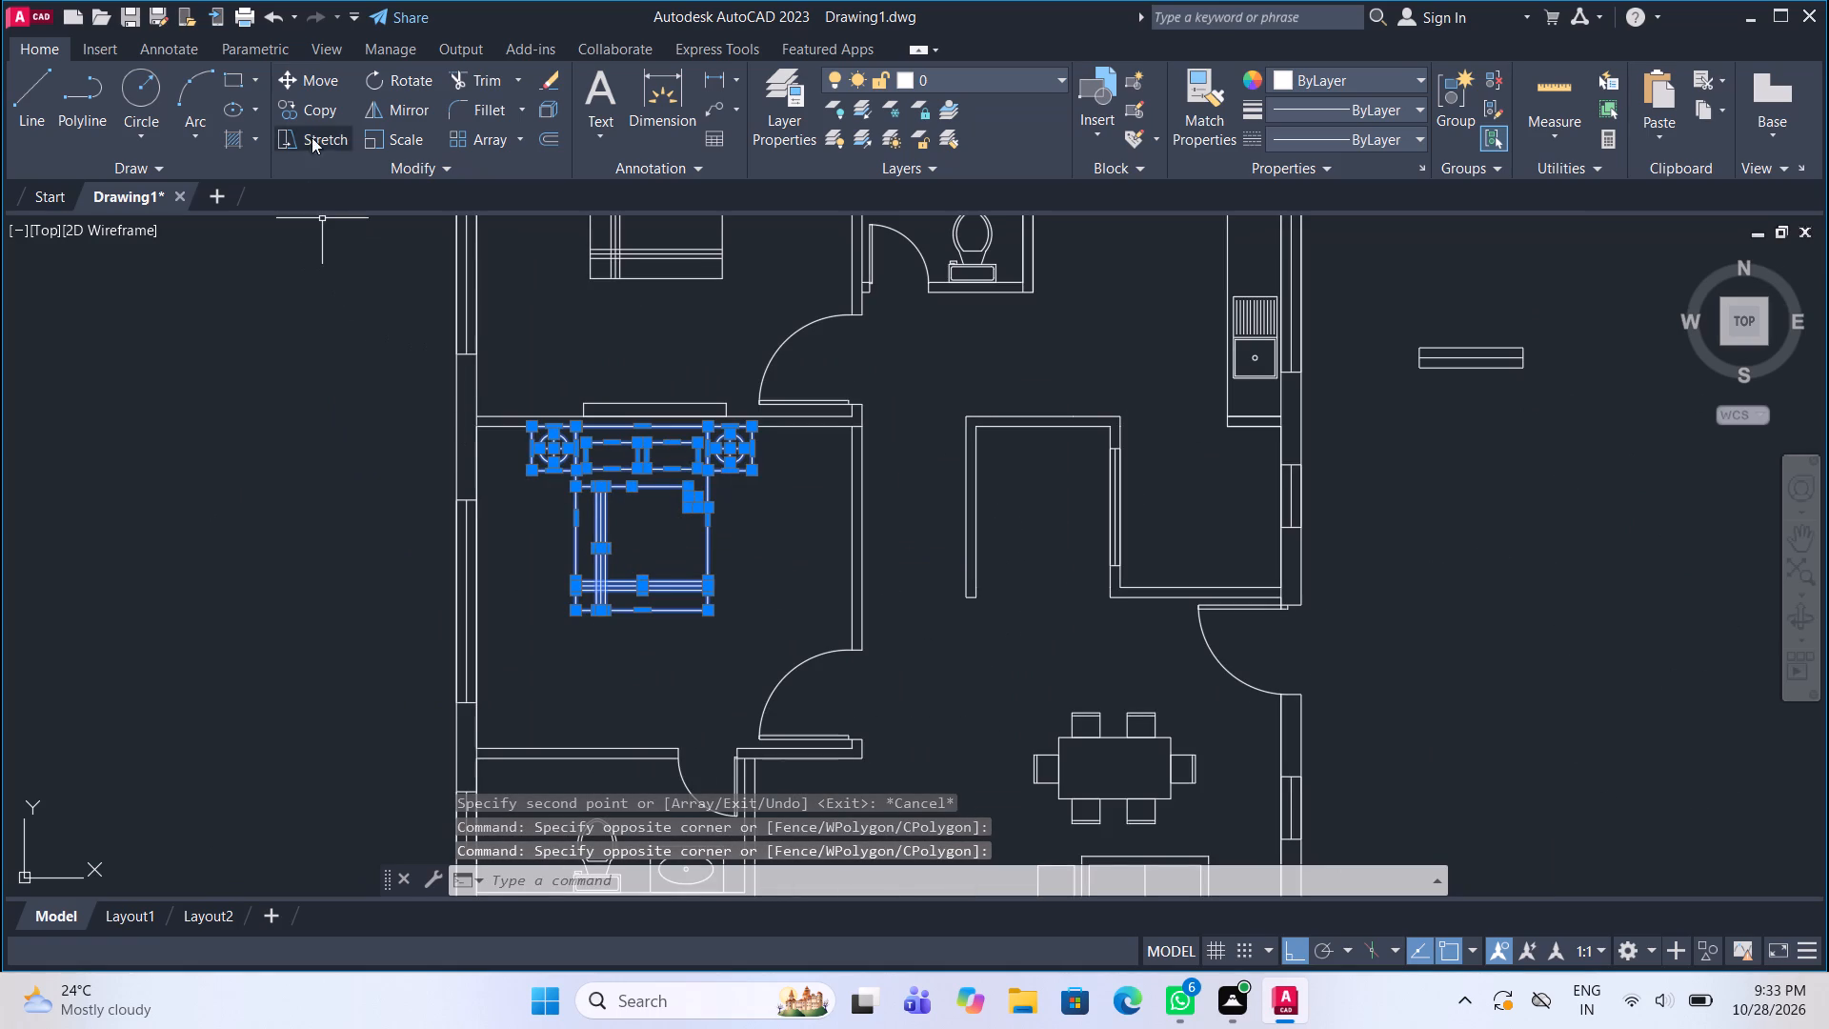
{"action": "left_click", "coordinate": [323, 111]}
{"action": "left_click_drag", "start_coordinate": [754, 610], "coordinate": [791, 589]}
{"action": "scroll", "coordinate": [854, 573], "scroll_direction": "down", "scroll_amount": 2}
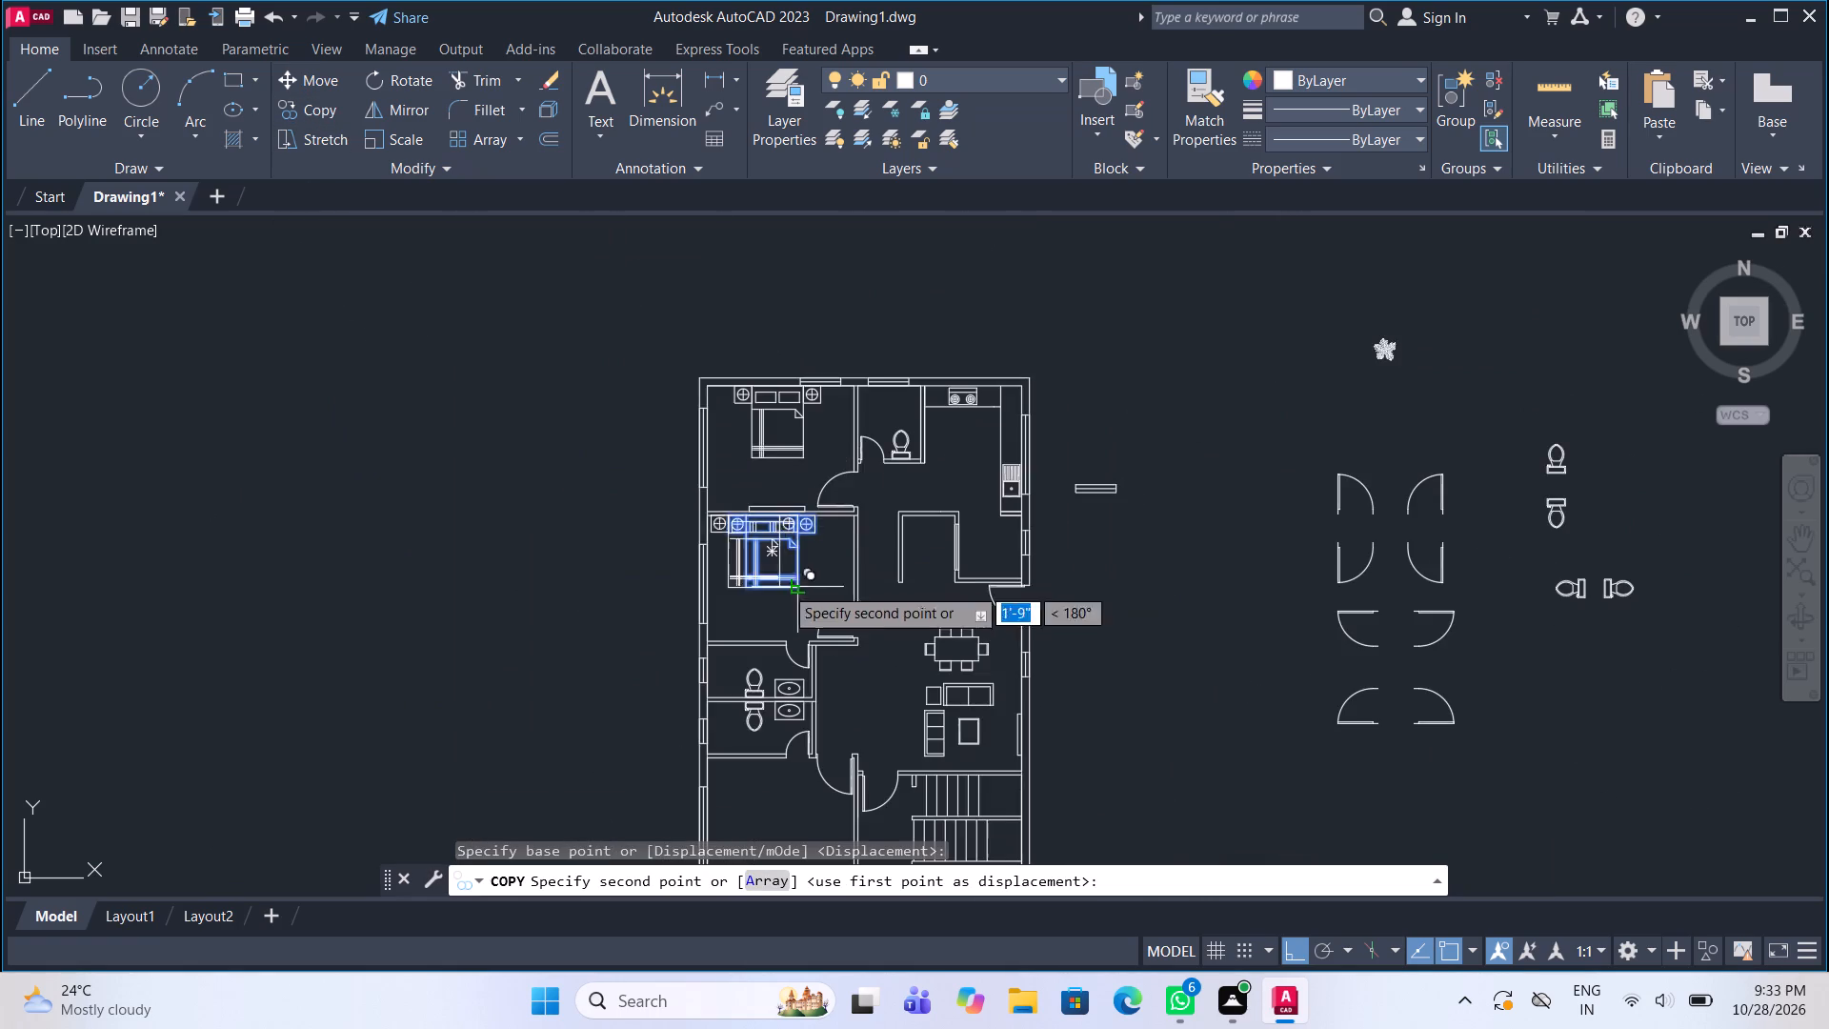
{"action": "scroll", "coordinate": [548, 594], "scroll_direction": "up", "scroll_amount": 1}
{"action": "left_click", "coordinate": [609, 584]}
{"action": "key", "text": "Escape"}
Rotate the copied bed with side tables beside the plan by 180° so its headboard faces down.
{"action": "left_click", "coordinate": [641, 629]}
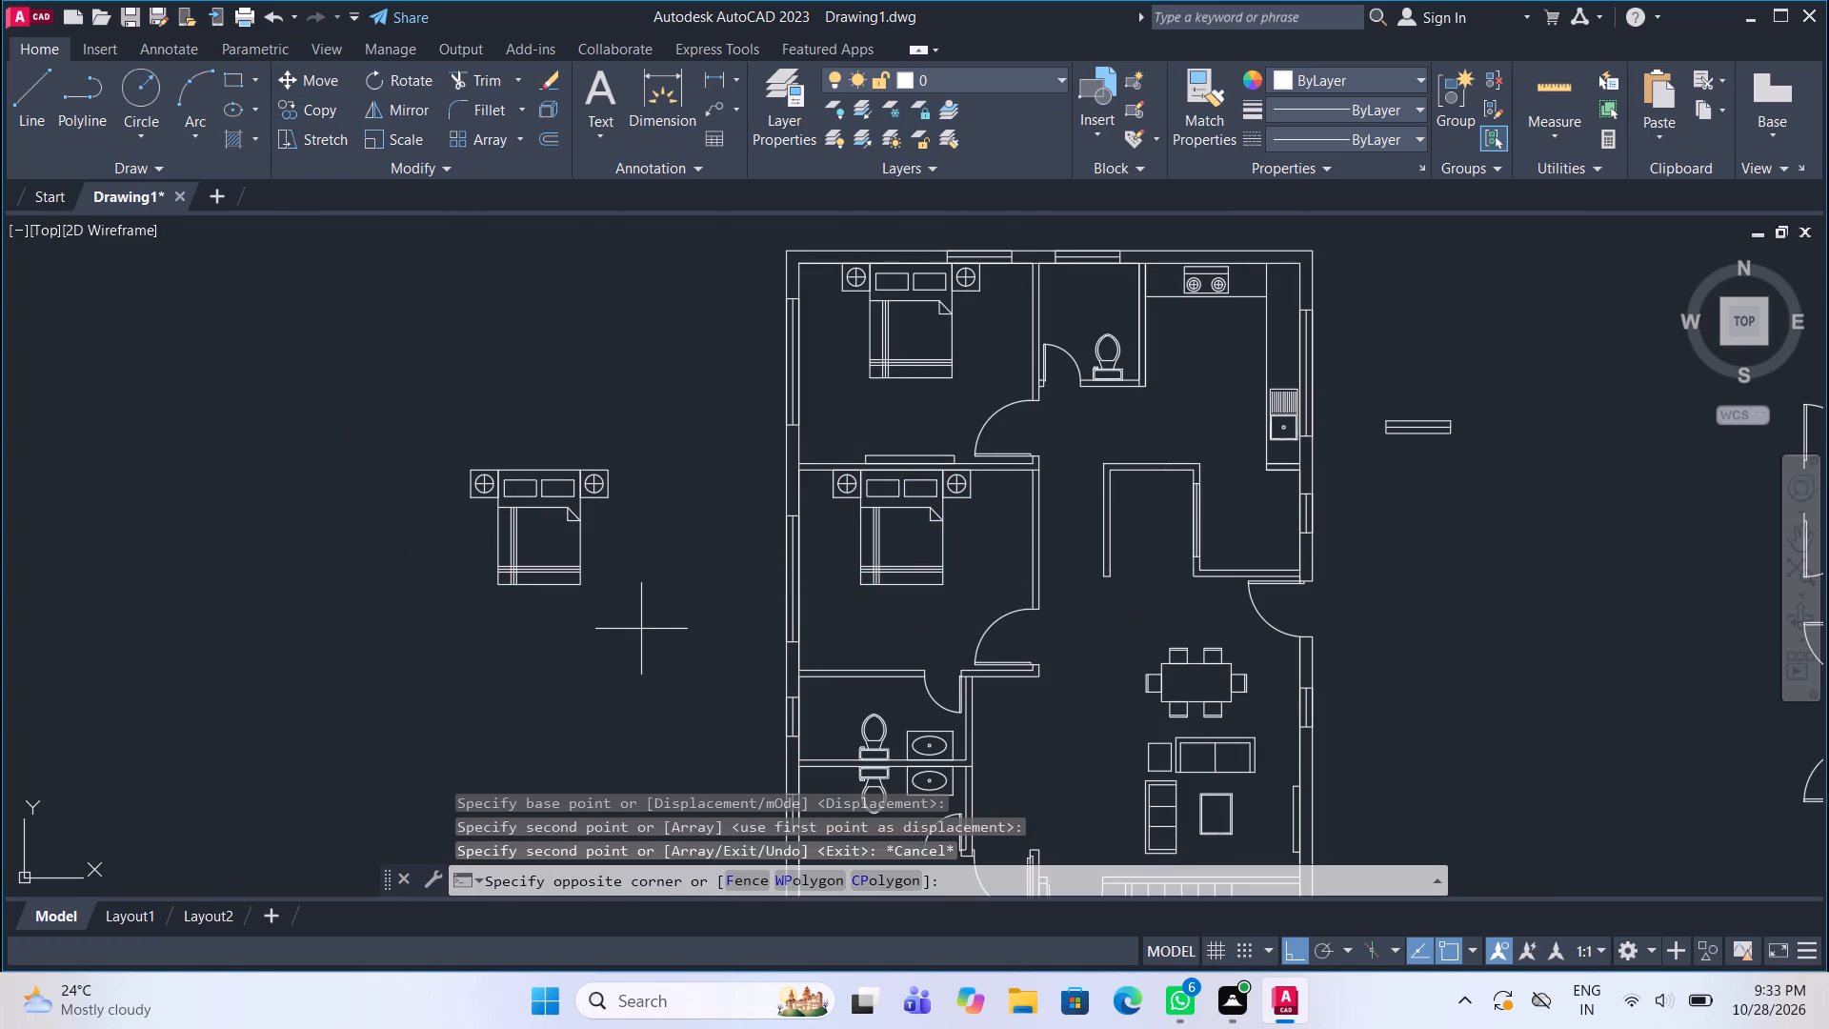
{"action": "left_click", "coordinate": [420, 386]}
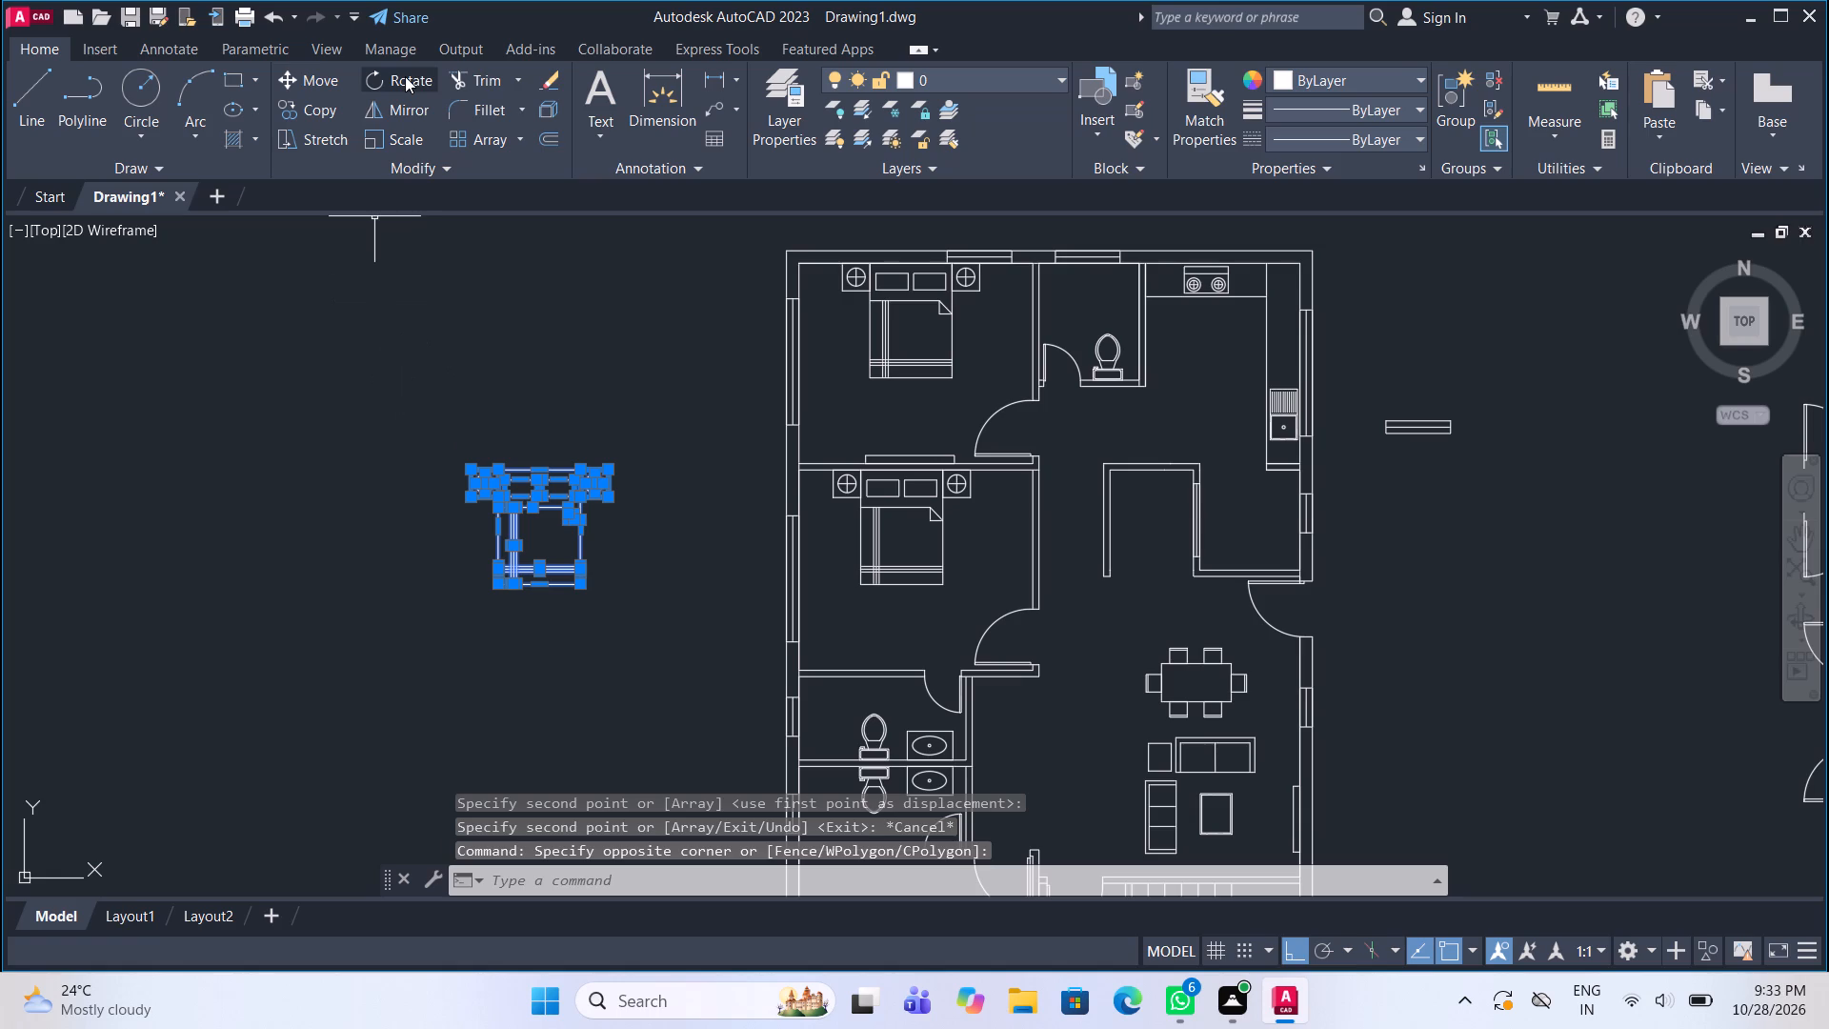
{"action": "left_click", "coordinate": [410, 86]}
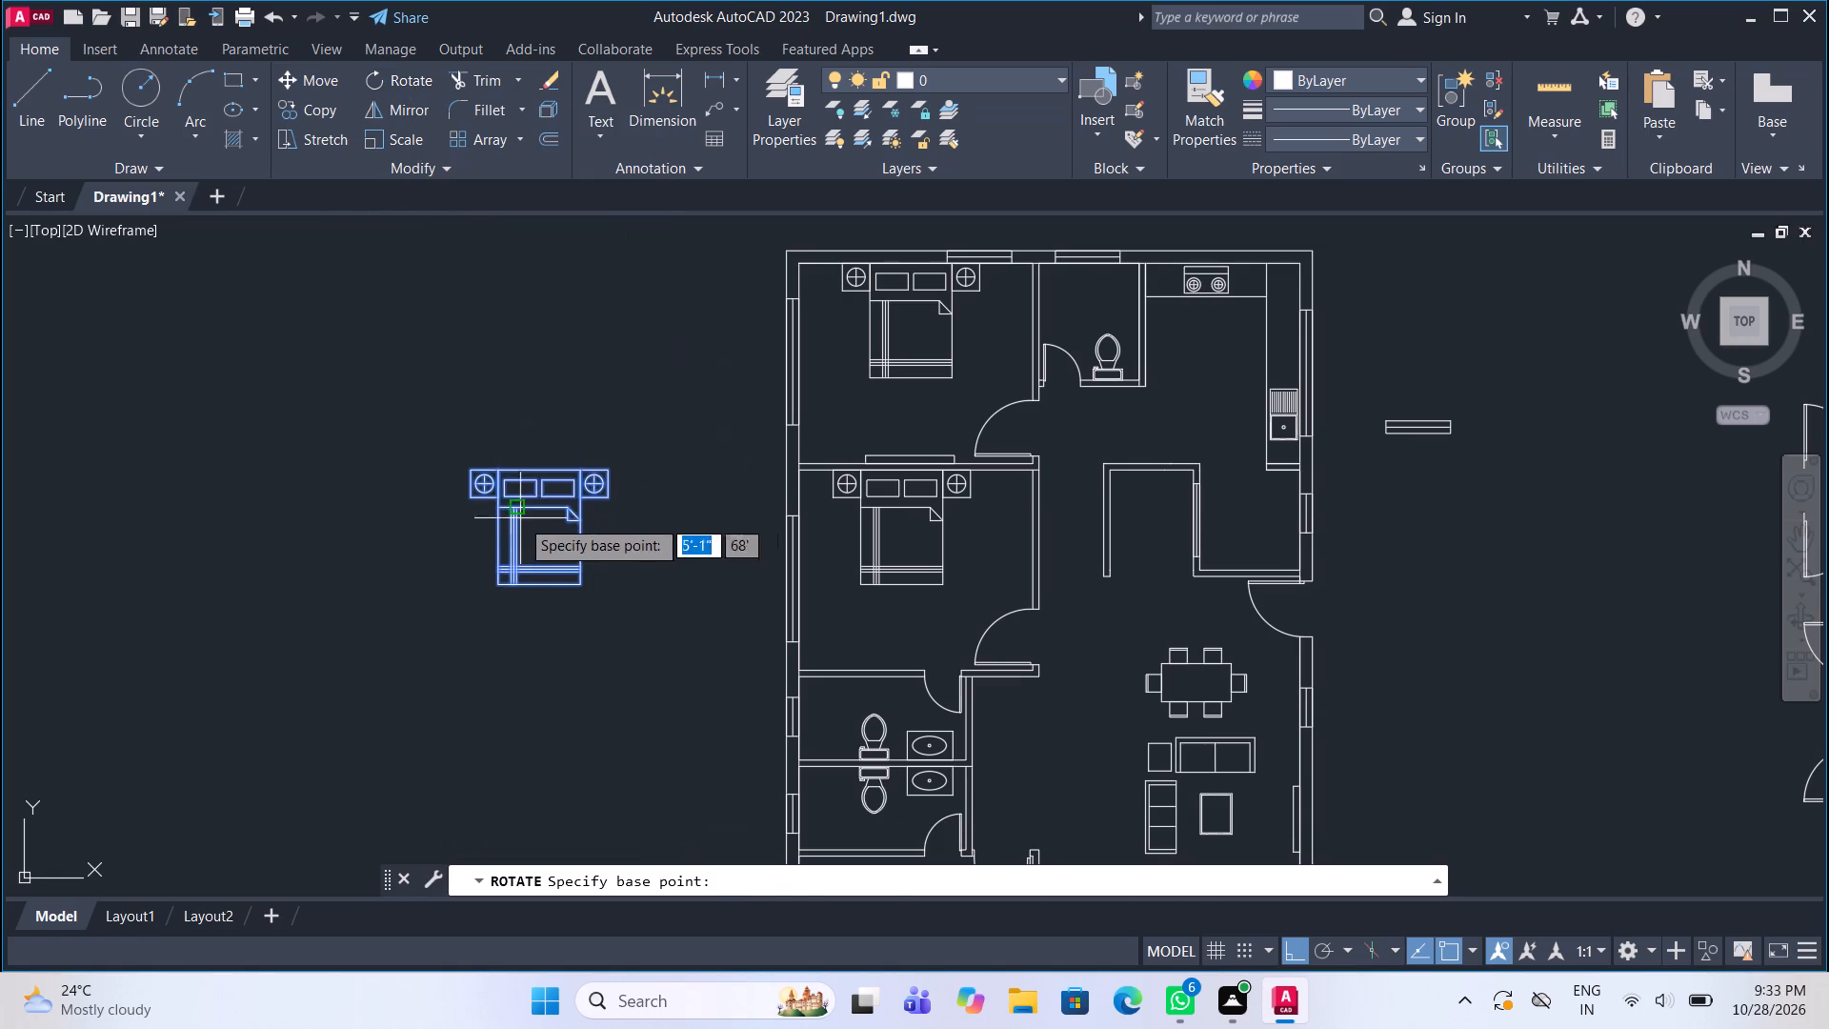
{"action": "left_click", "coordinate": [520, 518]}
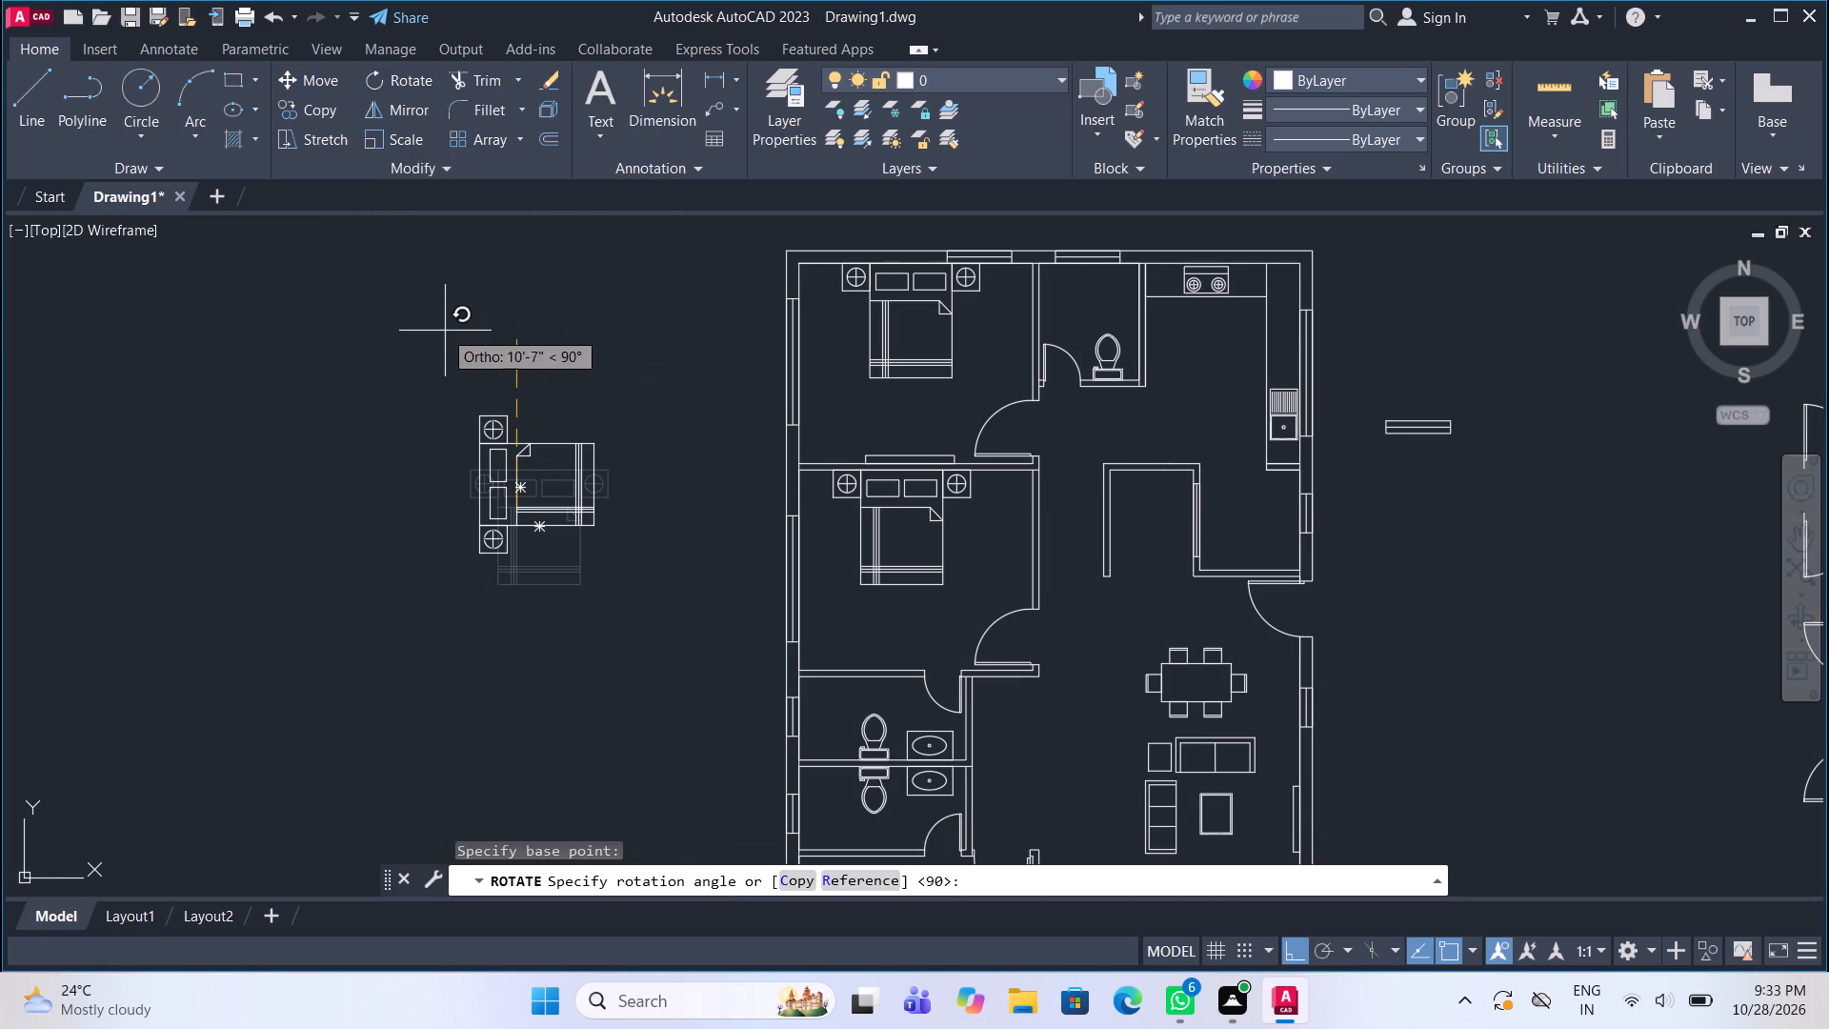
{"action": "left_click", "coordinate": [288, 348]}
Move the rotated bed with side tables into the lowest bedroom, headboard against the inner face of its lower wall.
{"action": "left_click_drag", "start_coordinate": [601, 609], "coordinate": [595, 596]}
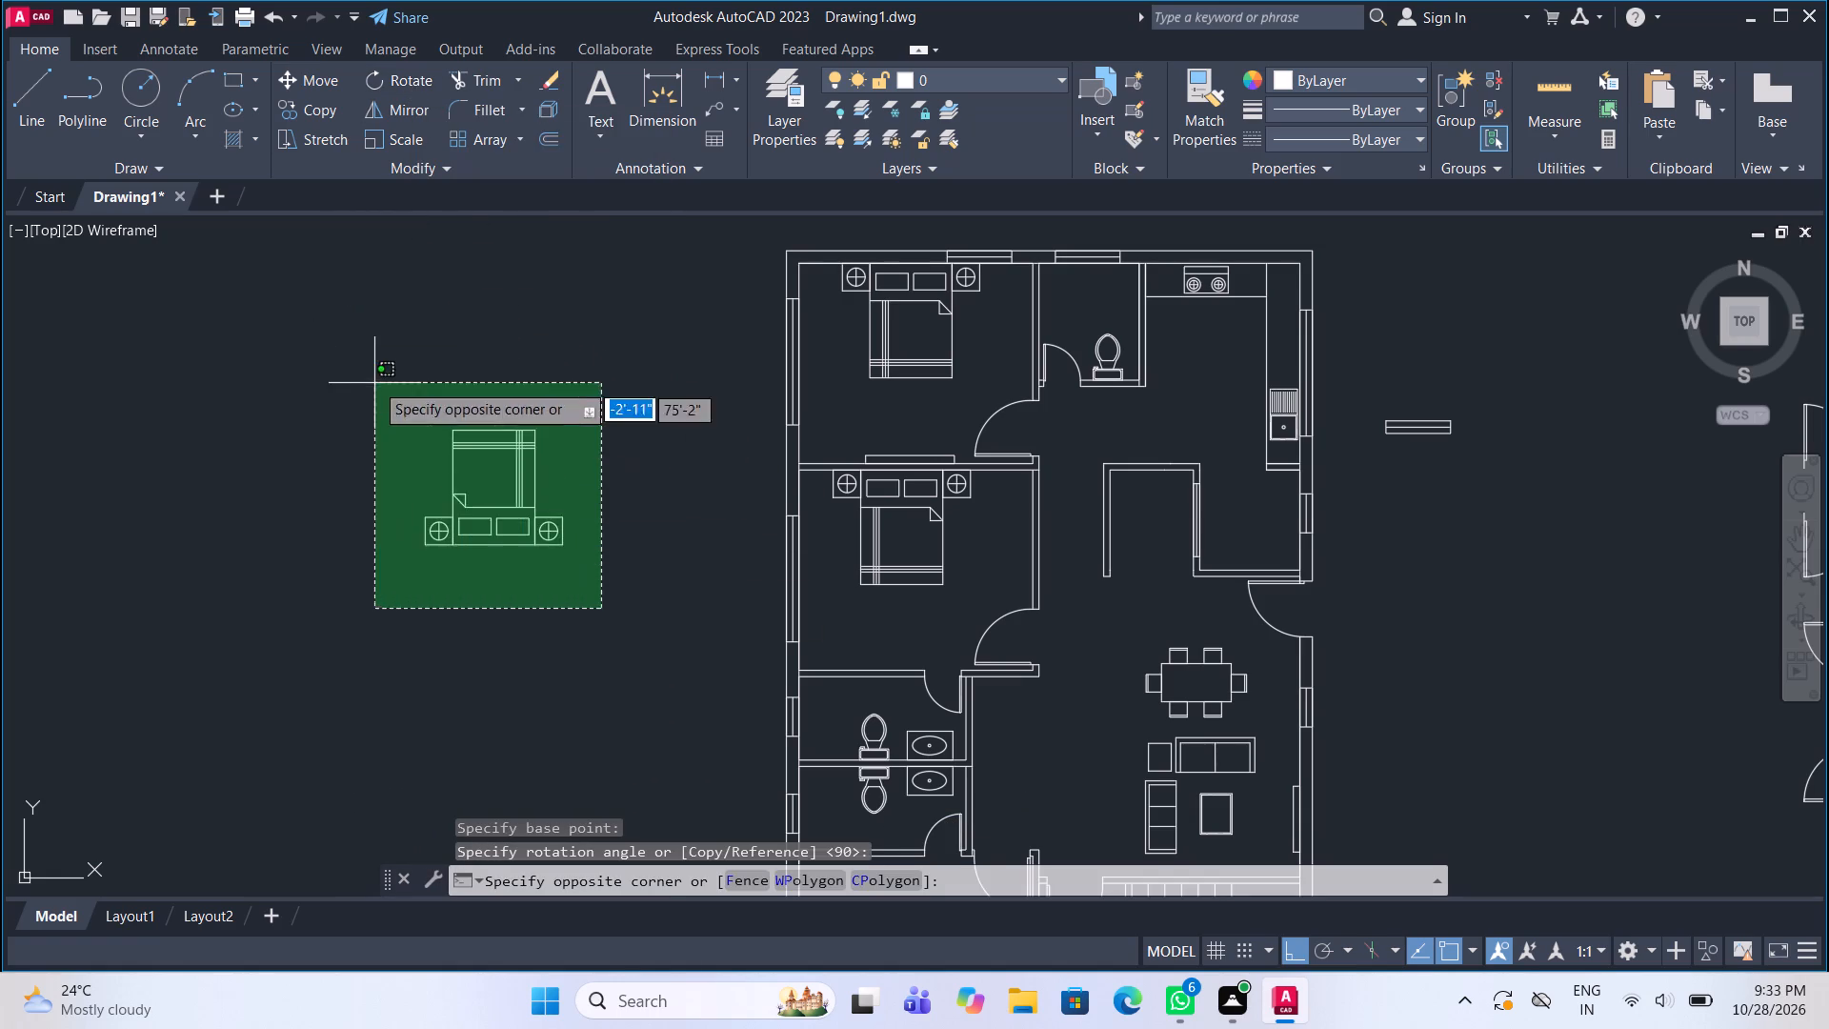
{"action": "left_click", "coordinate": [373, 380]}
{"action": "left_click", "coordinate": [325, 84]}
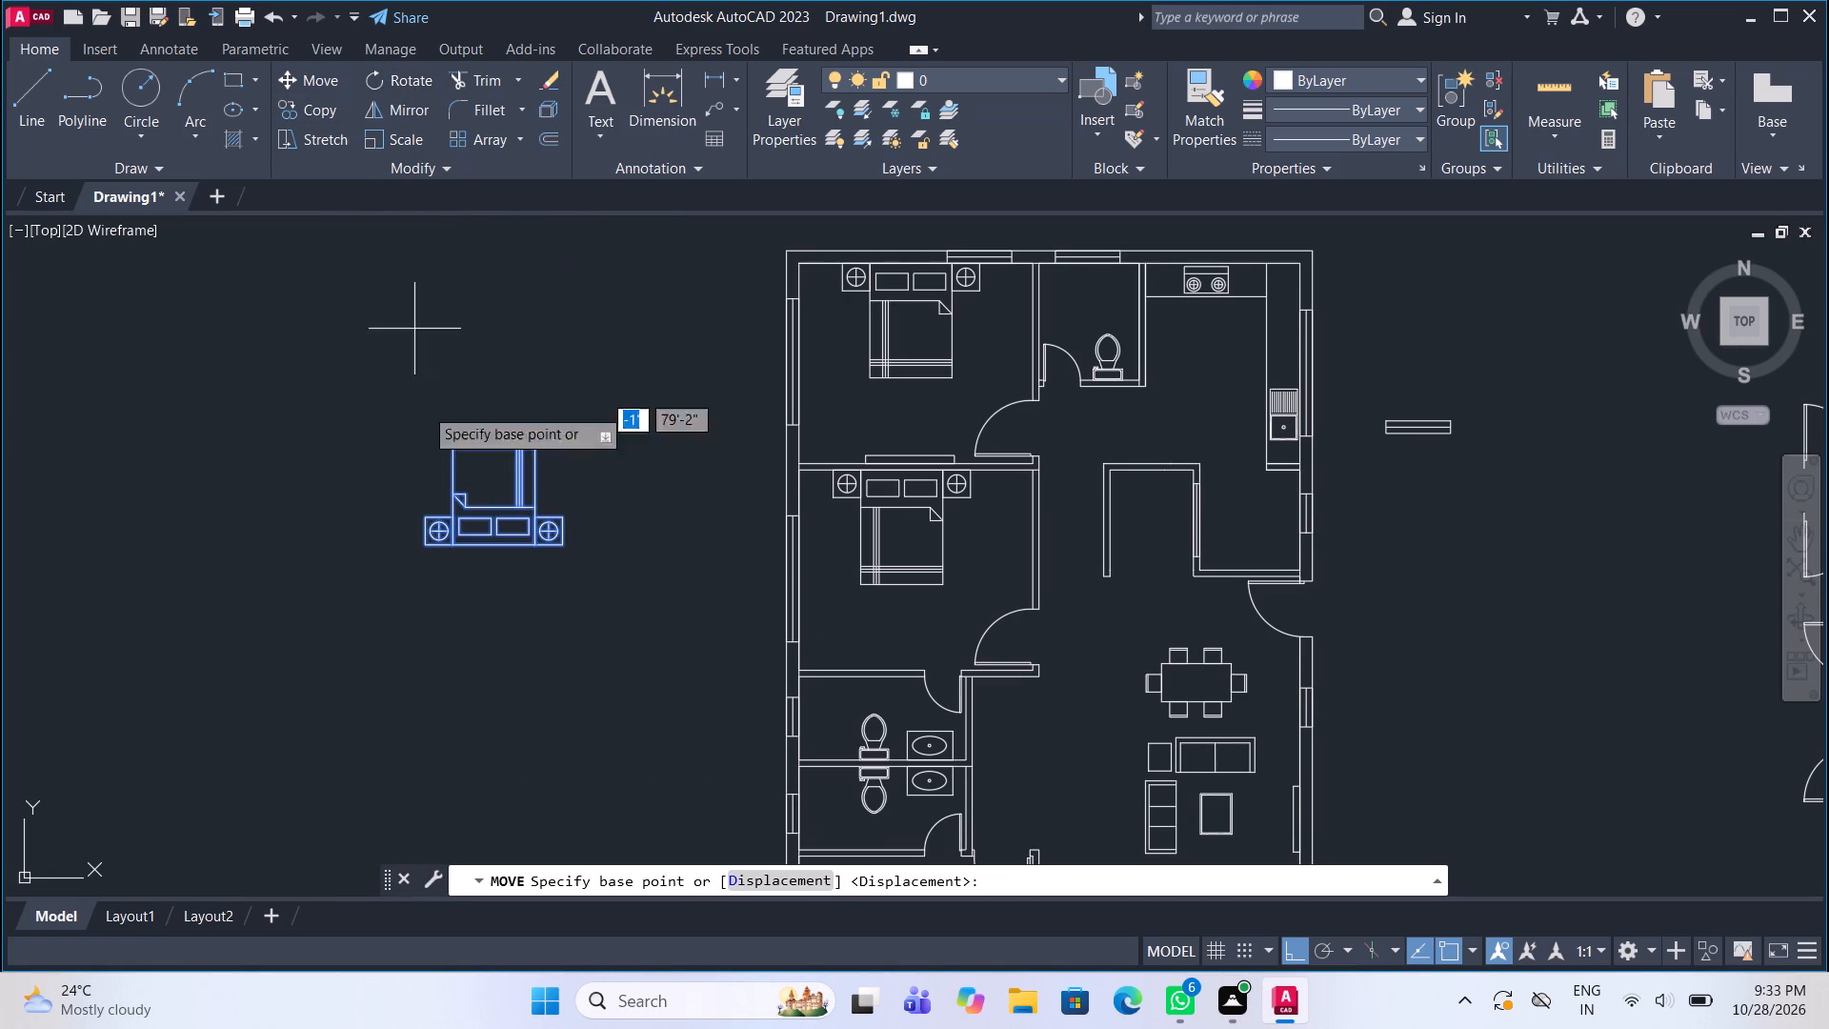
{"action": "scroll", "coordinate": [442, 557], "scroll_direction": "up", "scroll_amount": 3}
{"action": "left_click", "coordinate": [636, 518]}
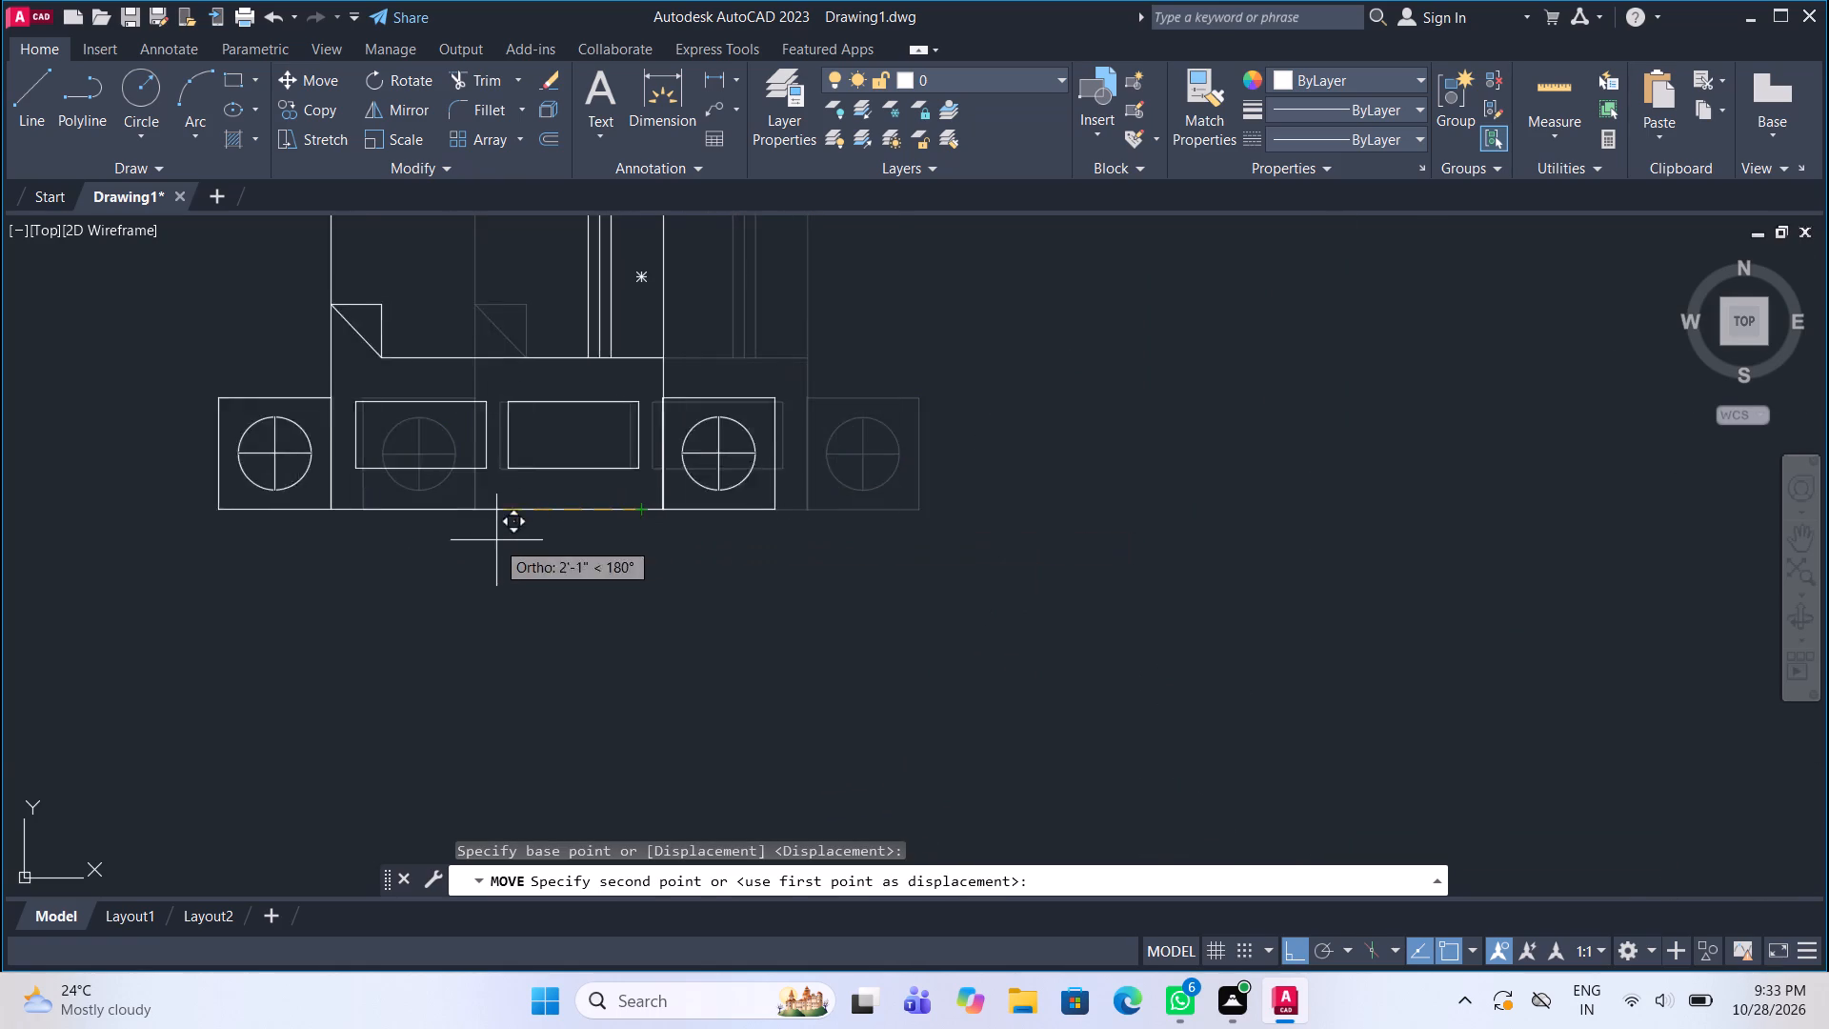
{"action": "scroll", "coordinate": [482, 558], "scroll_direction": "down", "scroll_amount": 2}
{"action": "key", "text": "F8"}
{"action": "scroll", "coordinate": [480, 559], "scroll_direction": "down", "scroll_amount": 4}
{"action": "middle_click_drag", "start_coordinate": [573, 599], "coordinate": [578, 535]}
{"action": "scroll", "coordinate": [593, 566], "scroll_direction": "up", "scroll_amount": 1}
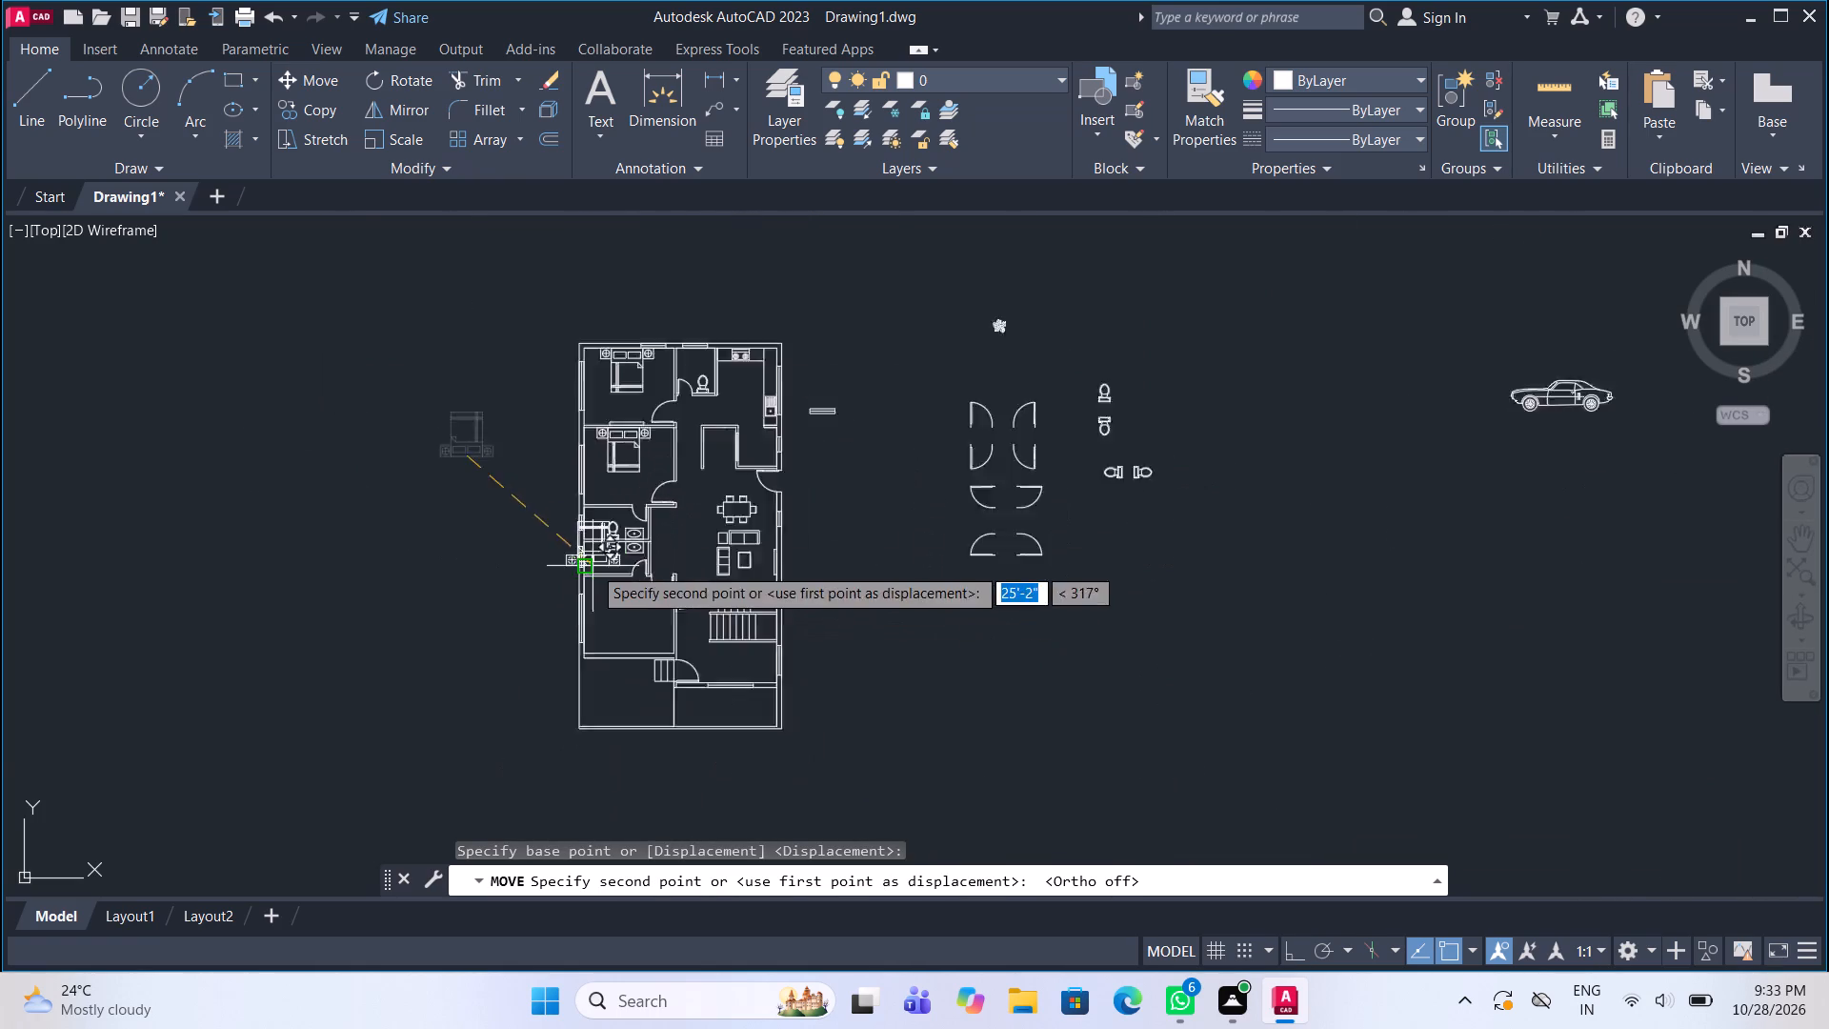
{"action": "scroll", "coordinate": [593, 566], "scroll_direction": "up", "scroll_amount": 1}
{"action": "middle_click_drag", "start_coordinate": [631, 666], "coordinate": [621, 615]}
{"action": "scroll", "coordinate": [622, 647], "scroll_direction": "up", "scroll_amount": 3}
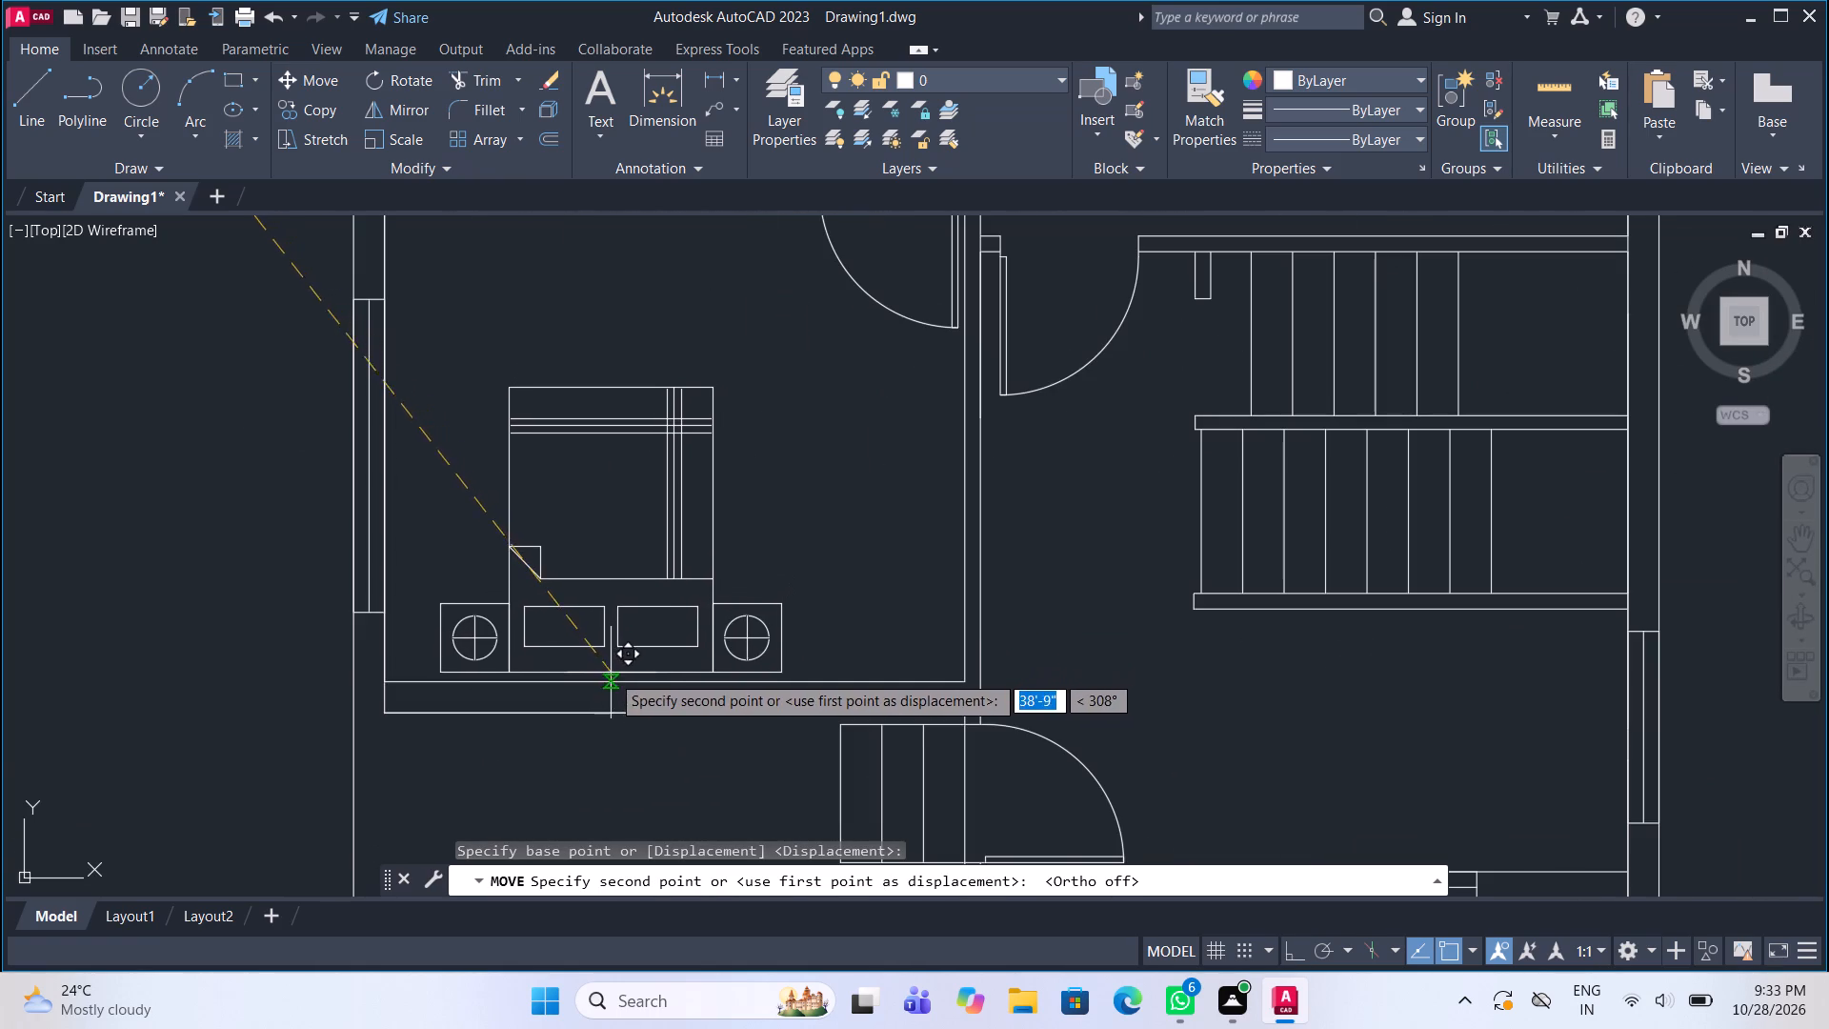
{"action": "left_click", "coordinate": [621, 677]}
{"action": "scroll", "coordinate": [565, 531], "scroll_direction": "down", "scroll_amount": 2}
{"action": "middle_click_drag", "start_coordinate": [585, 620], "coordinate": [583, 584]}
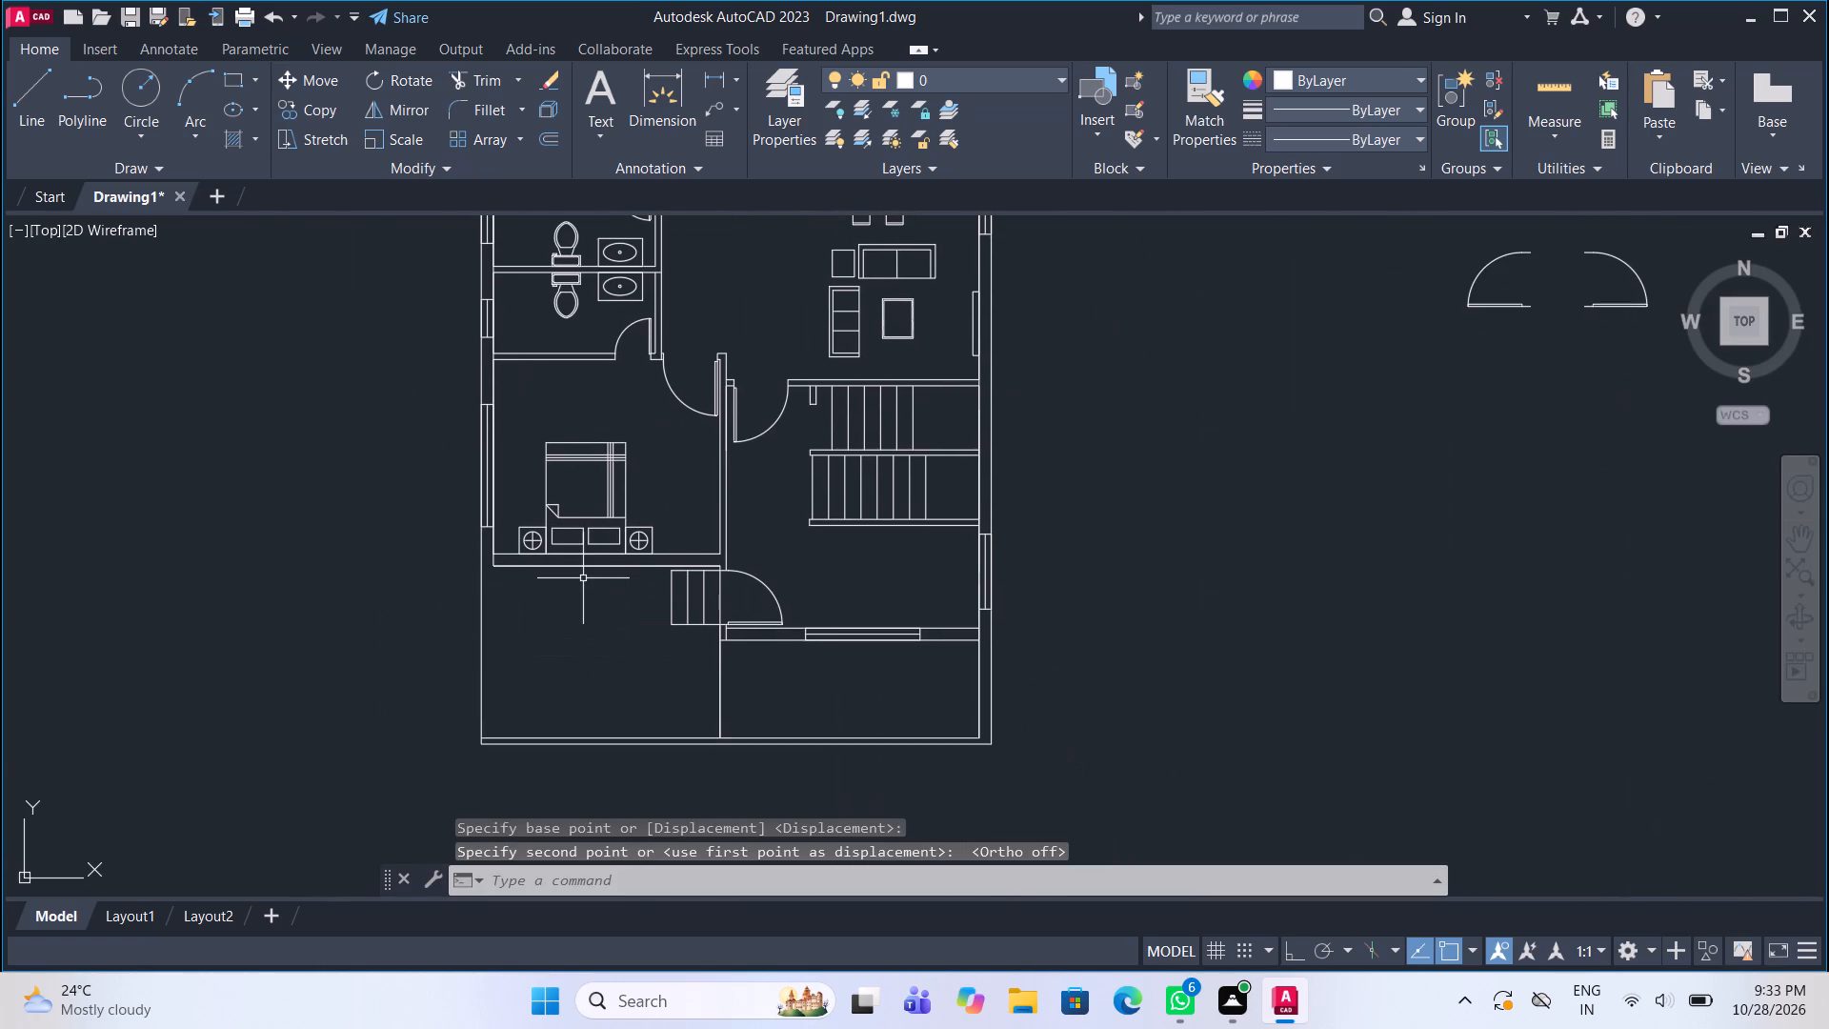
Draw a short line extending the outer face of that bedroom's lower wall across to the outer edge of the exterior wall.
{"action": "scroll", "coordinate": [469, 576], "scroll_direction": "up", "scroll_amount": 3}
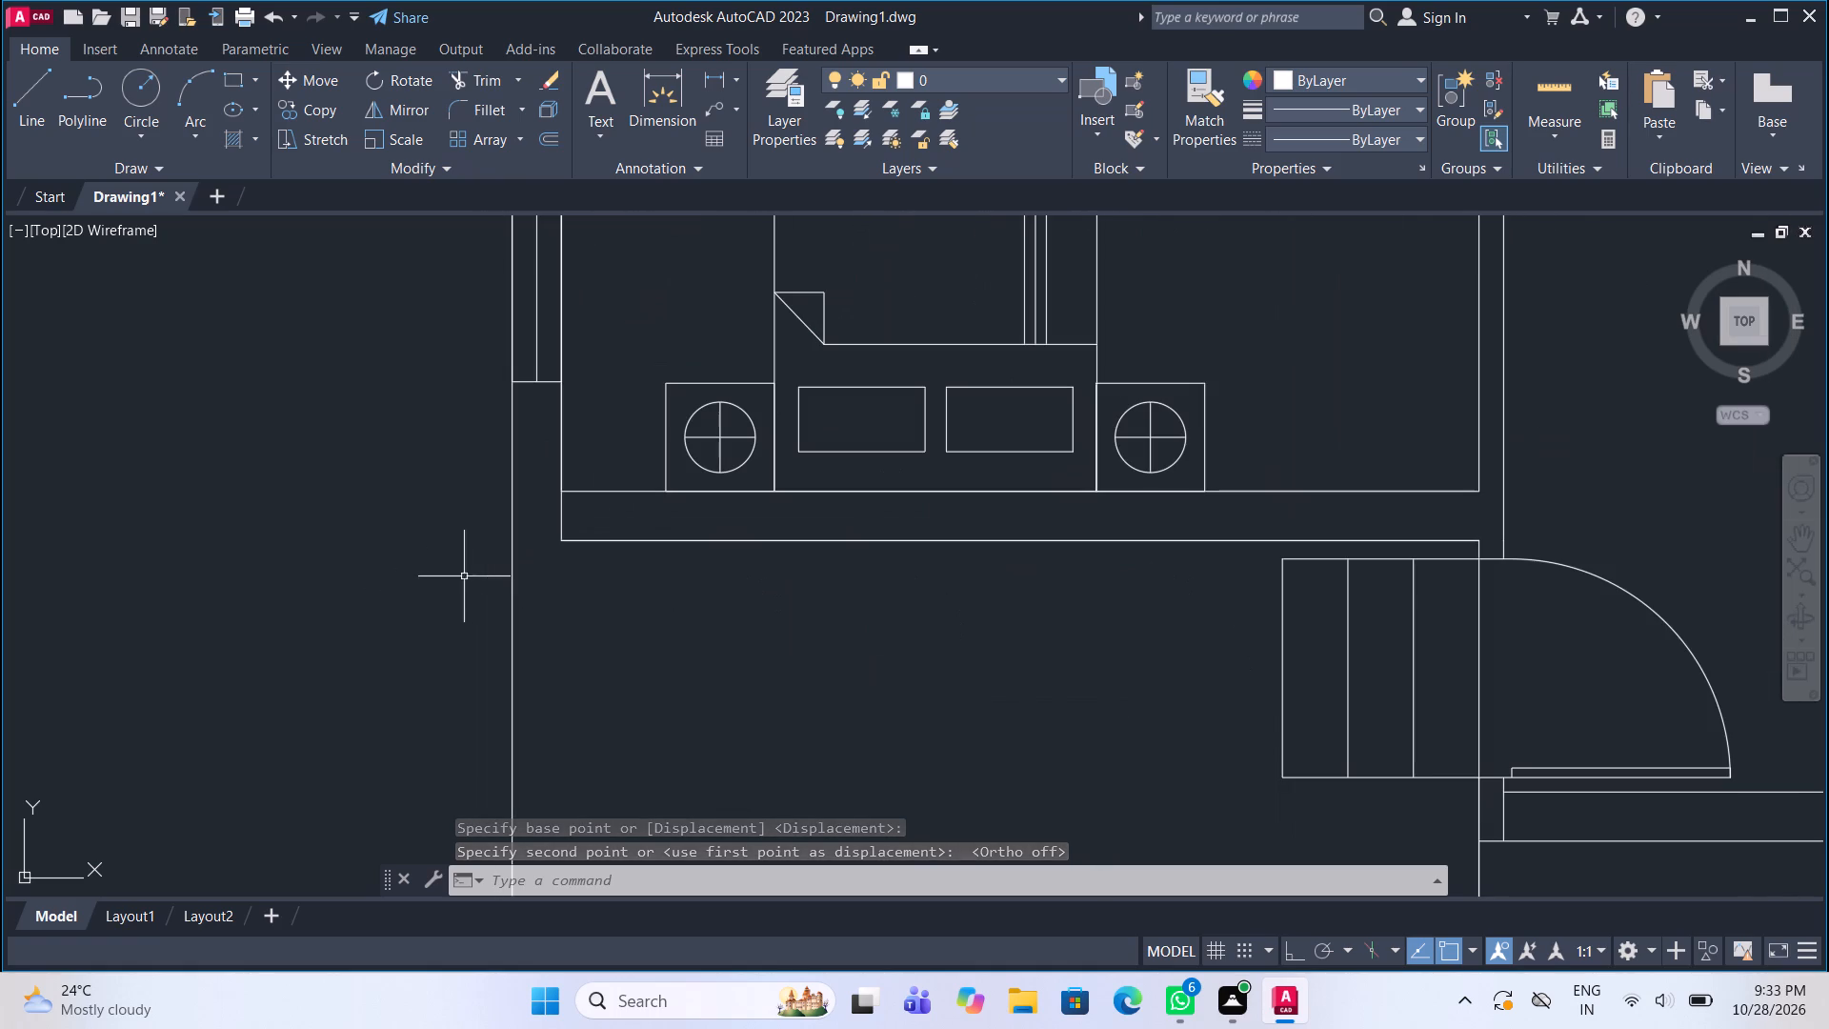
{"action": "left_click", "coordinate": [24, 86]}
{"action": "left_click", "coordinate": [561, 536]}
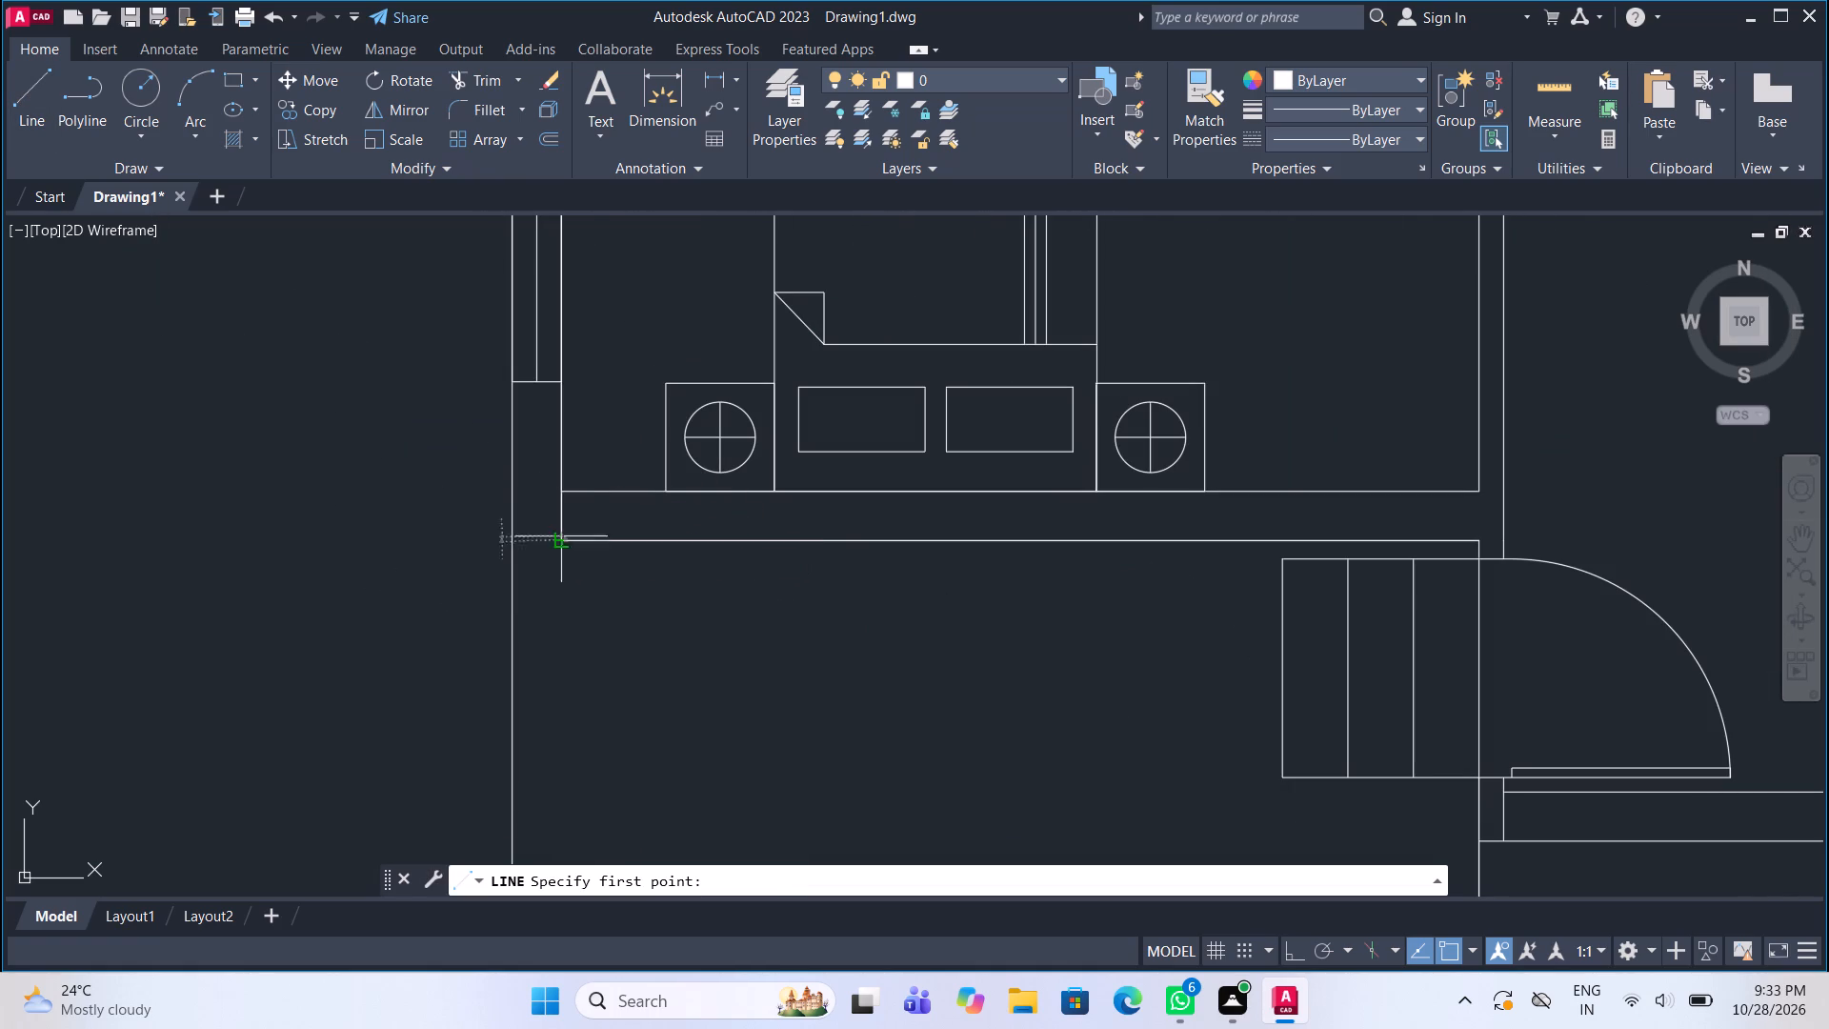
{"action": "left_click", "coordinate": [509, 540]}
Trim the short vertical line closing off the lower wall where it meets the exterior wall at the bedroom corner.
{"action": "left_click", "coordinate": [491, 71]}
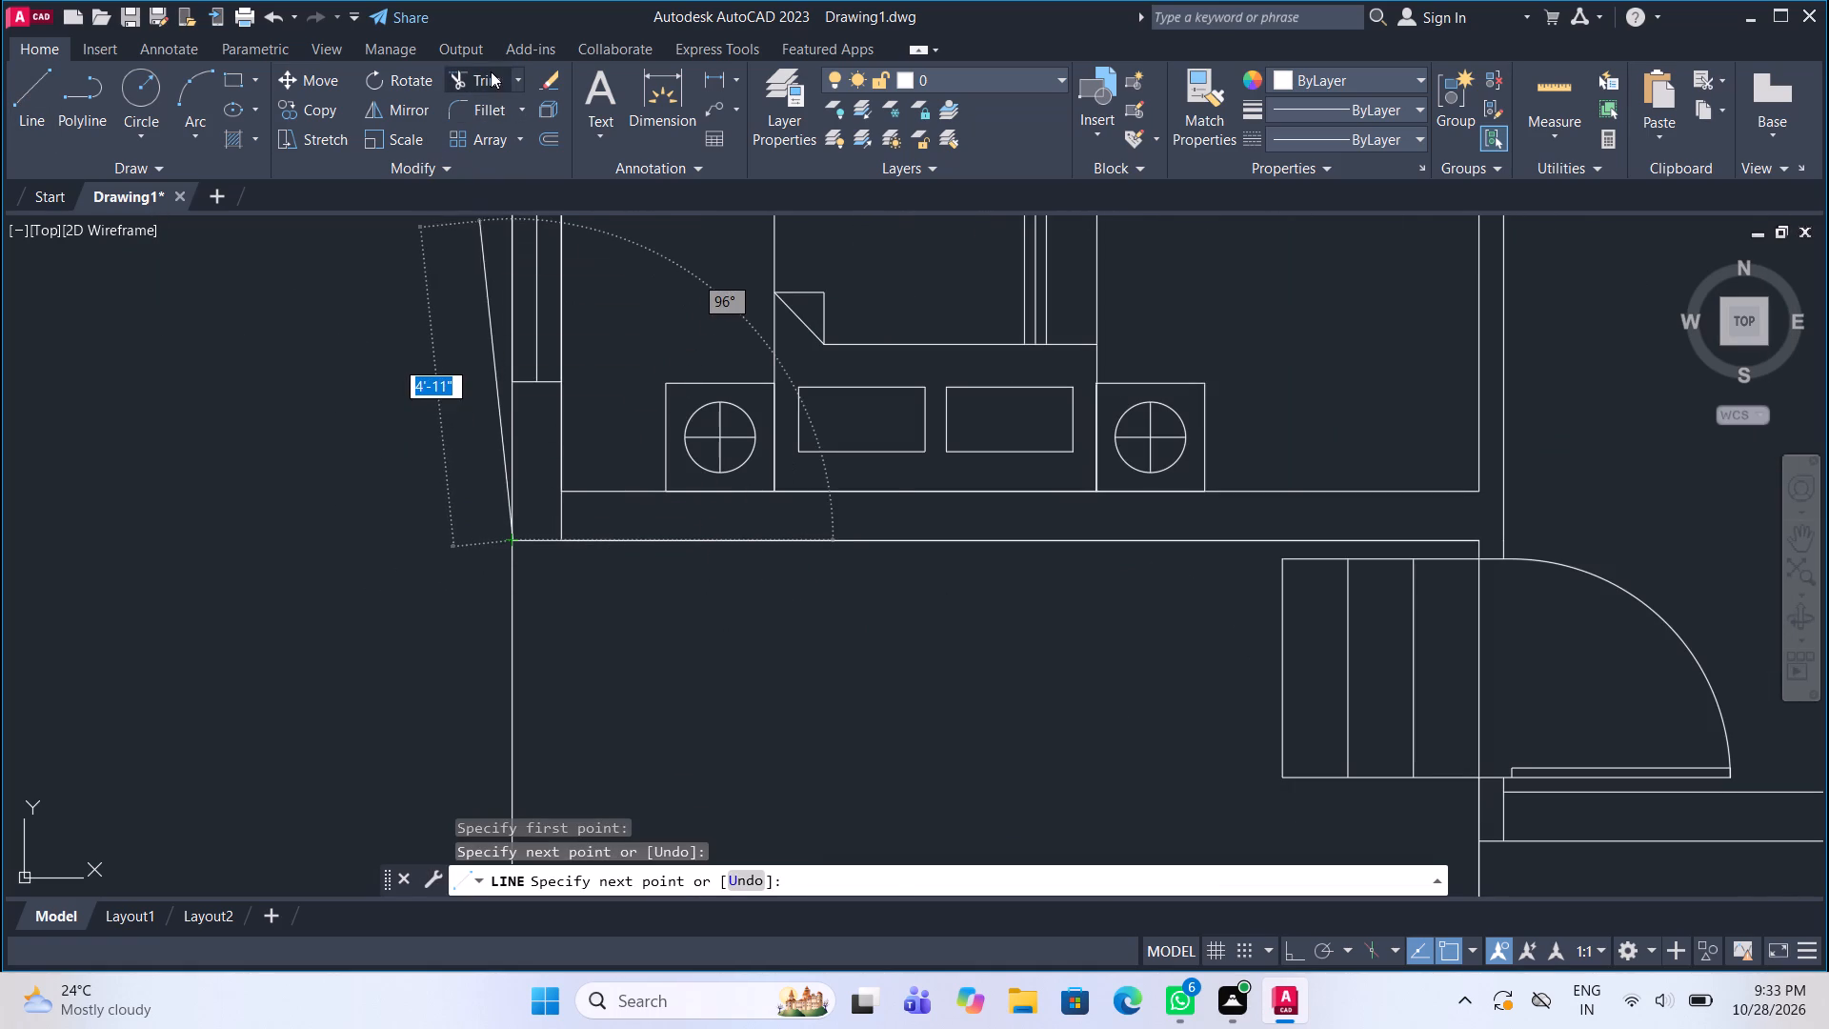
{"action": "left_click", "coordinate": [565, 518]}
{"action": "left_click", "coordinate": [554, 518]}
{"action": "scroll", "coordinate": [516, 532], "scroll_direction": "down", "scroll_amount": 3}
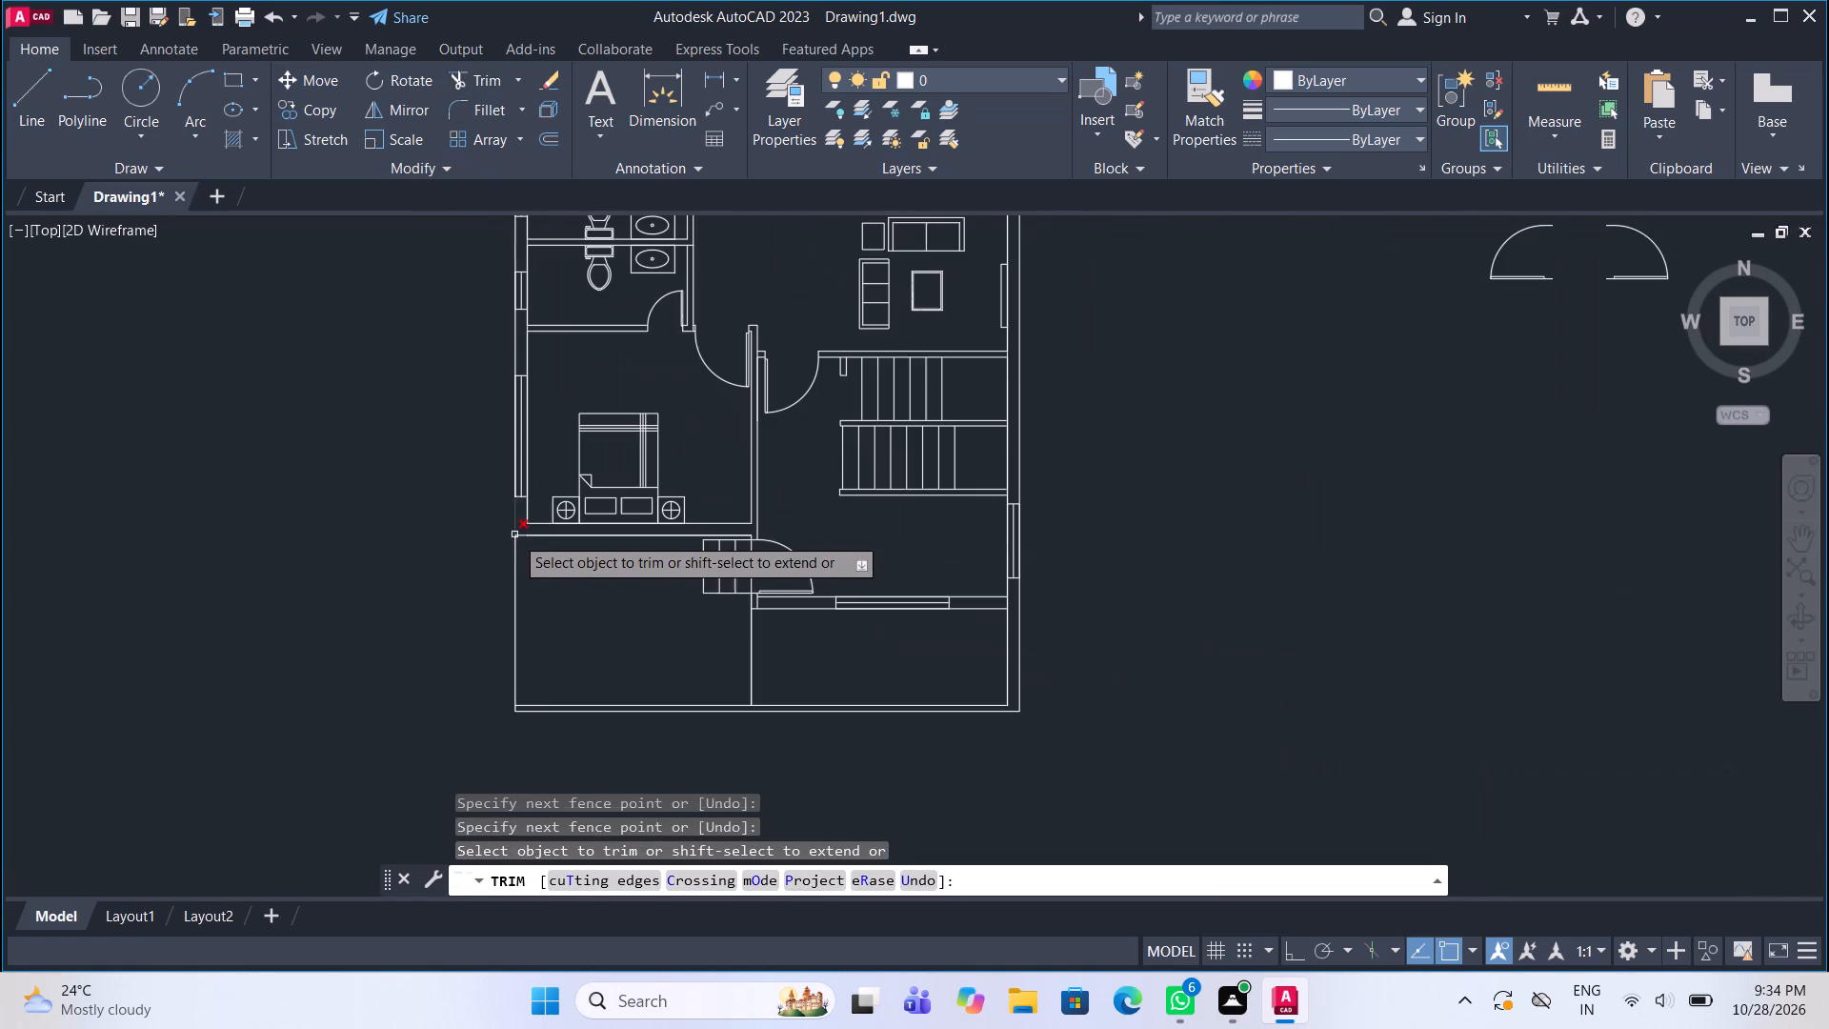
{"action": "key", "text": "Escape"}
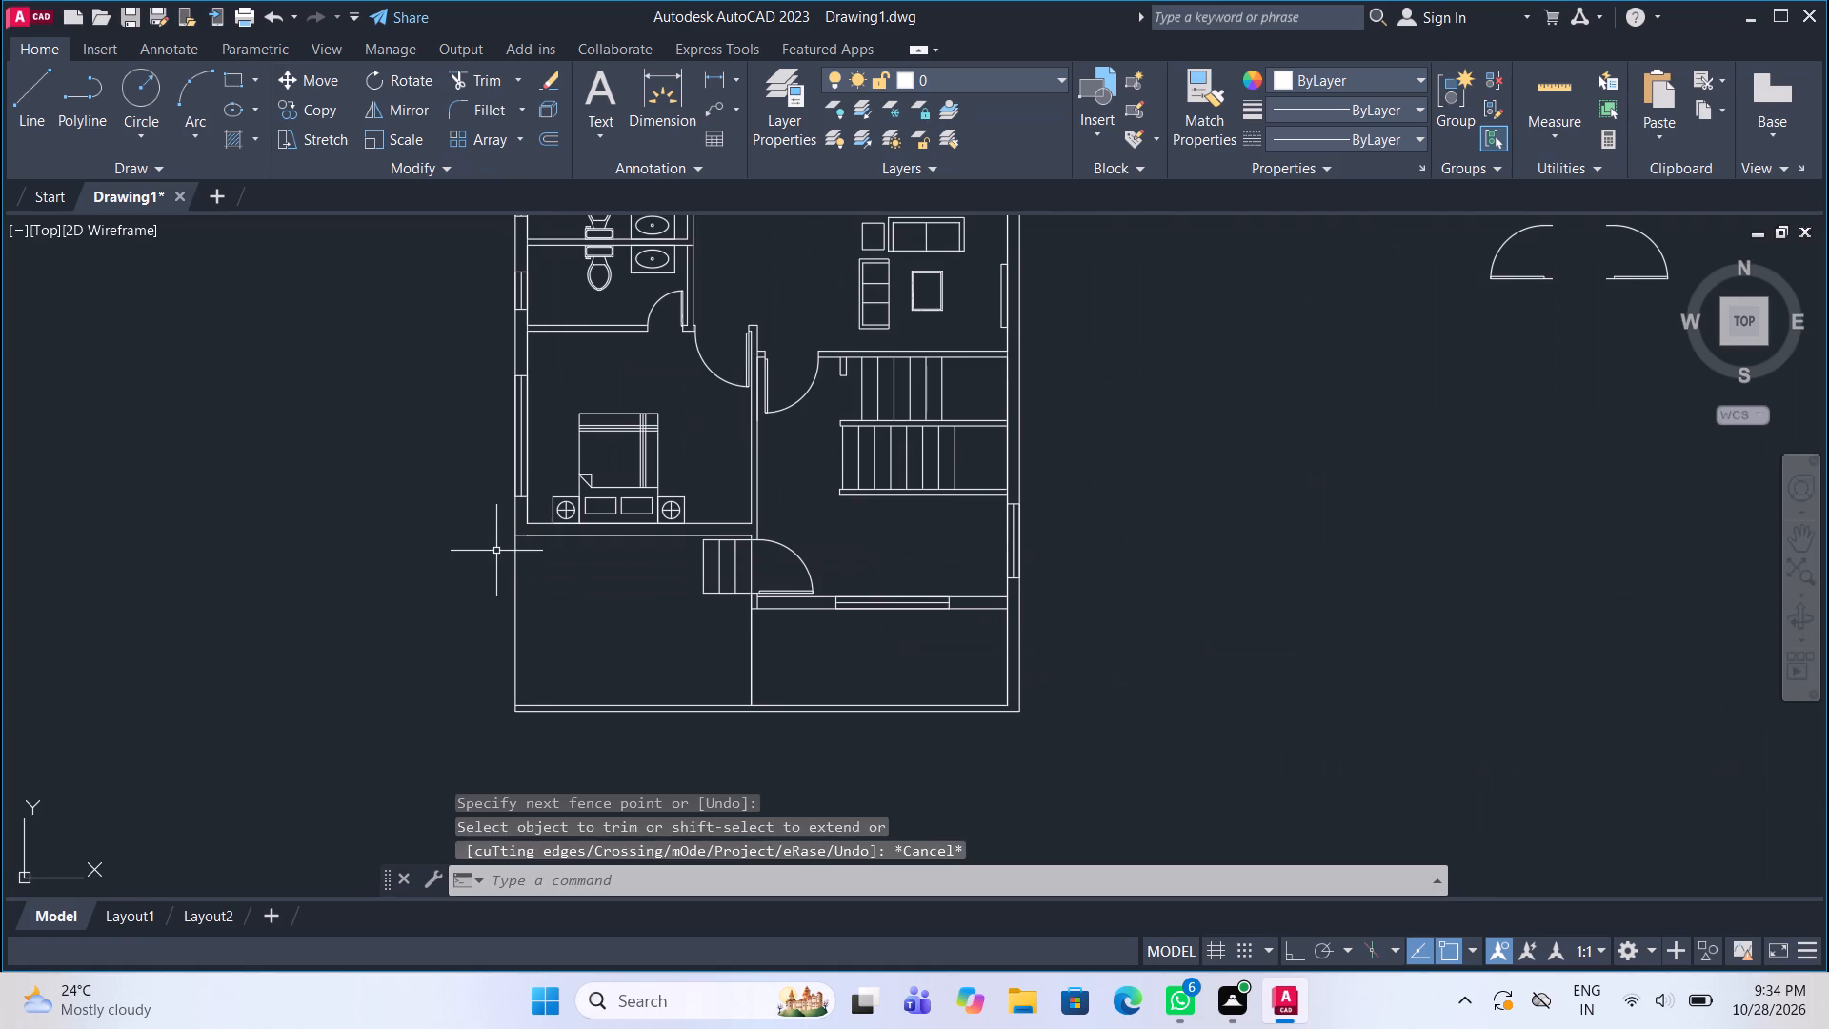
Switch the car block beside the plan from its side view to its top view.
{"action": "middle_click_drag", "start_coordinate": [625, 546], "coordinate": [624, 546]}
{"action": "middle_click_drag", "start_coordinate": [624, 546], "coordinate": [567, 537]}
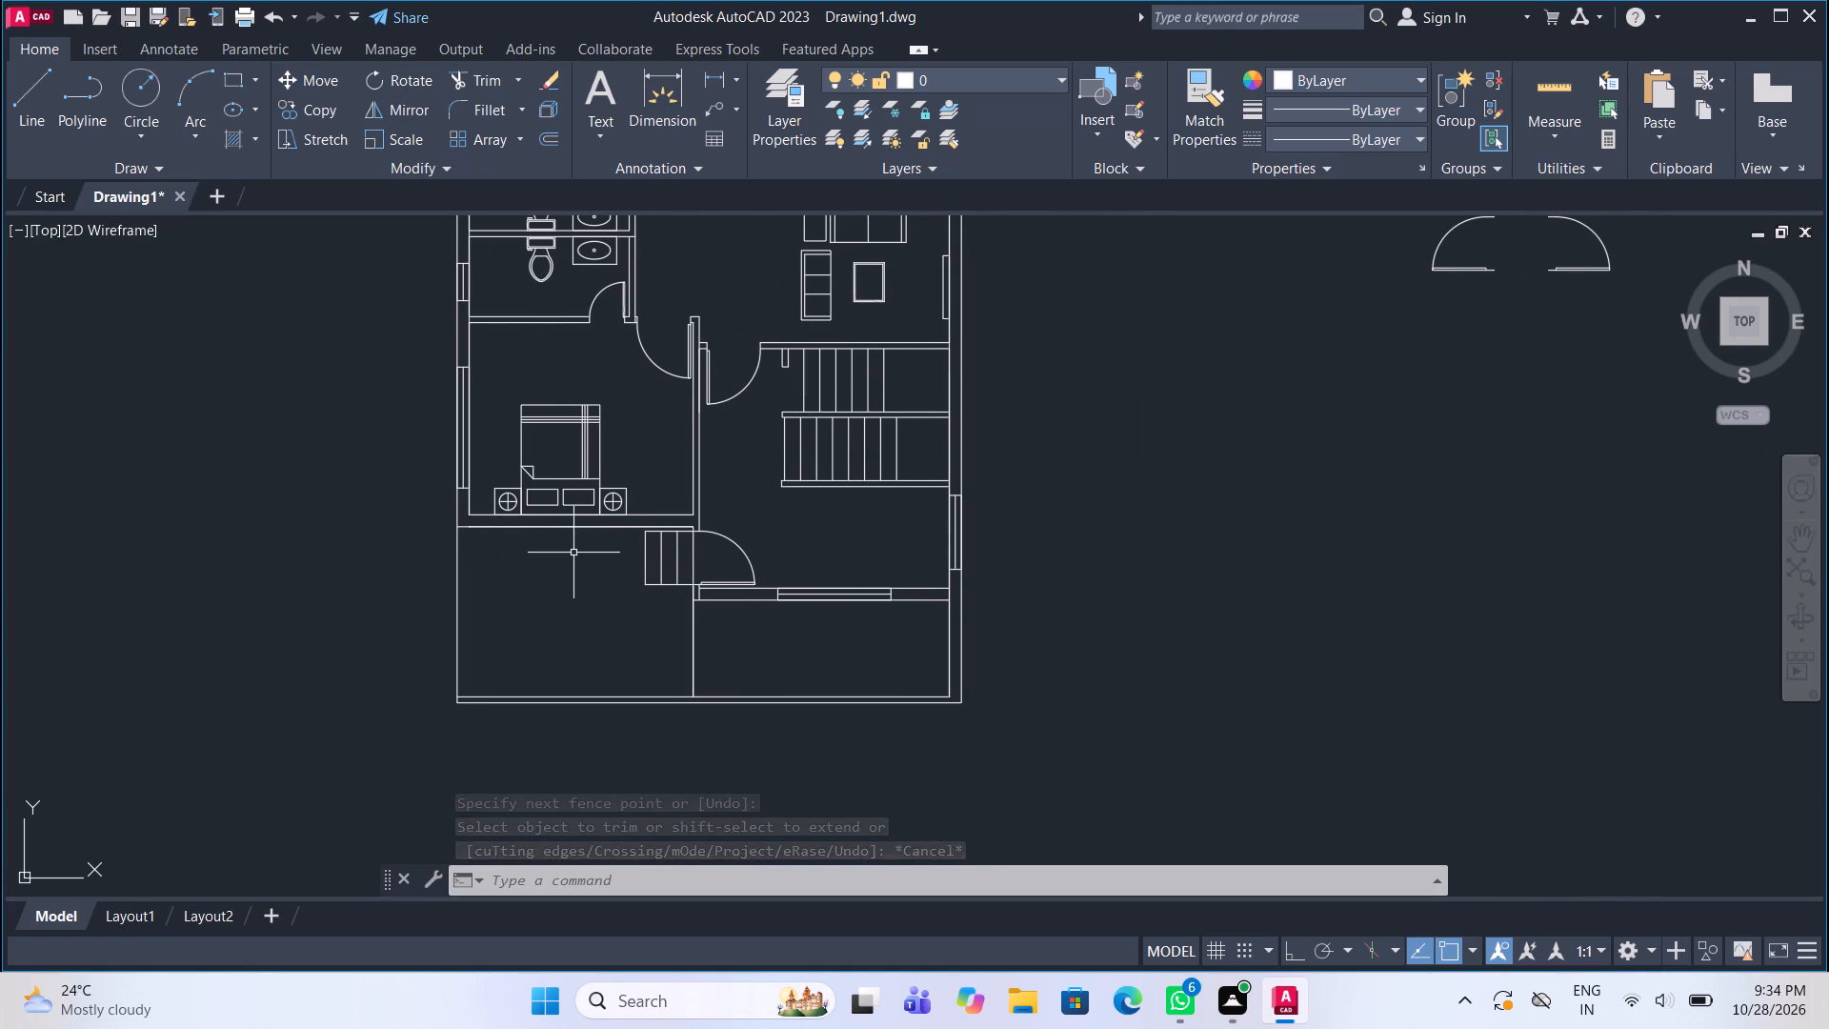
{"action": "scroll", "coordinate": [571, 661], "scroll_direction": "down", "scroll_amount": 2}
{"action": "middle_click_drag", "start_coordinate": [1268, 352], "coordinate": [590, 417]}
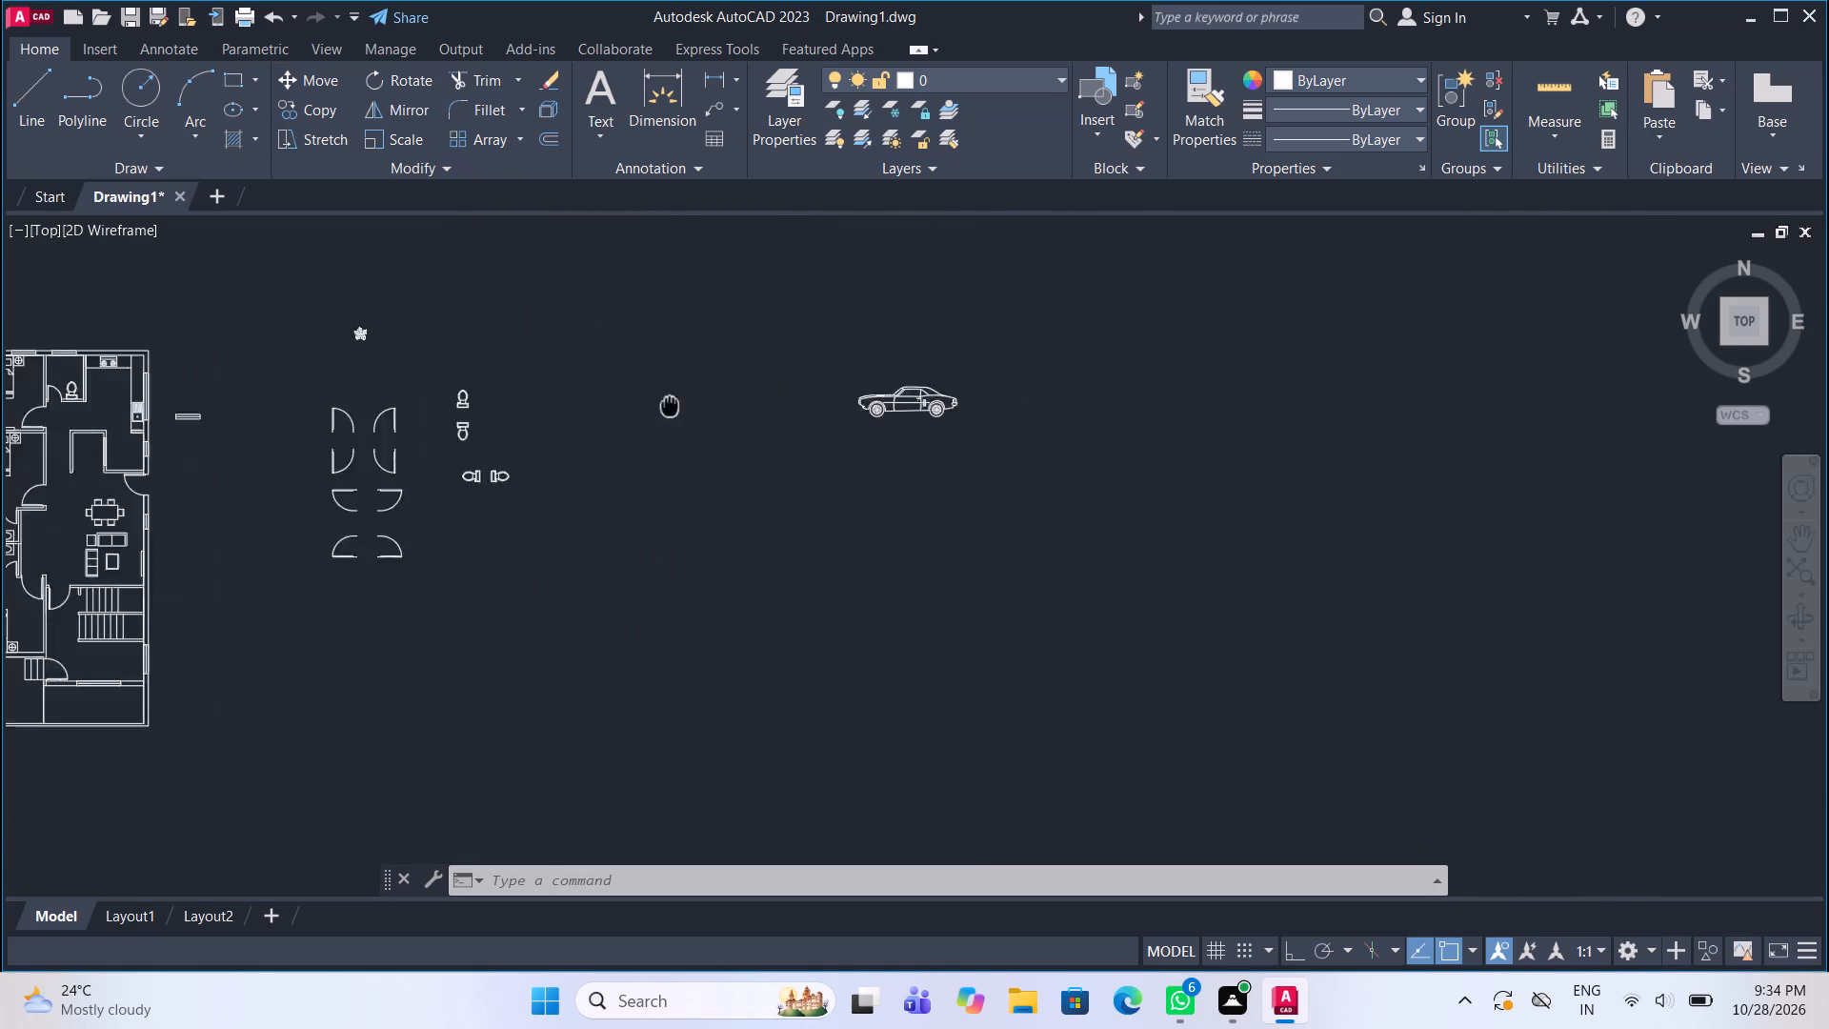
{"action": "middle_click_drag", "start_coordinate": [590, 417], "coordinate": [327, 518]}
{"action": "scroll", "coordinate": [555, 529], "scroll_direction": "up", "scroll_amount": 2}
{"action": "left_click", "coordinate": [476, 522]}
{"action": "left_click", "coordinate": [448, 493]}
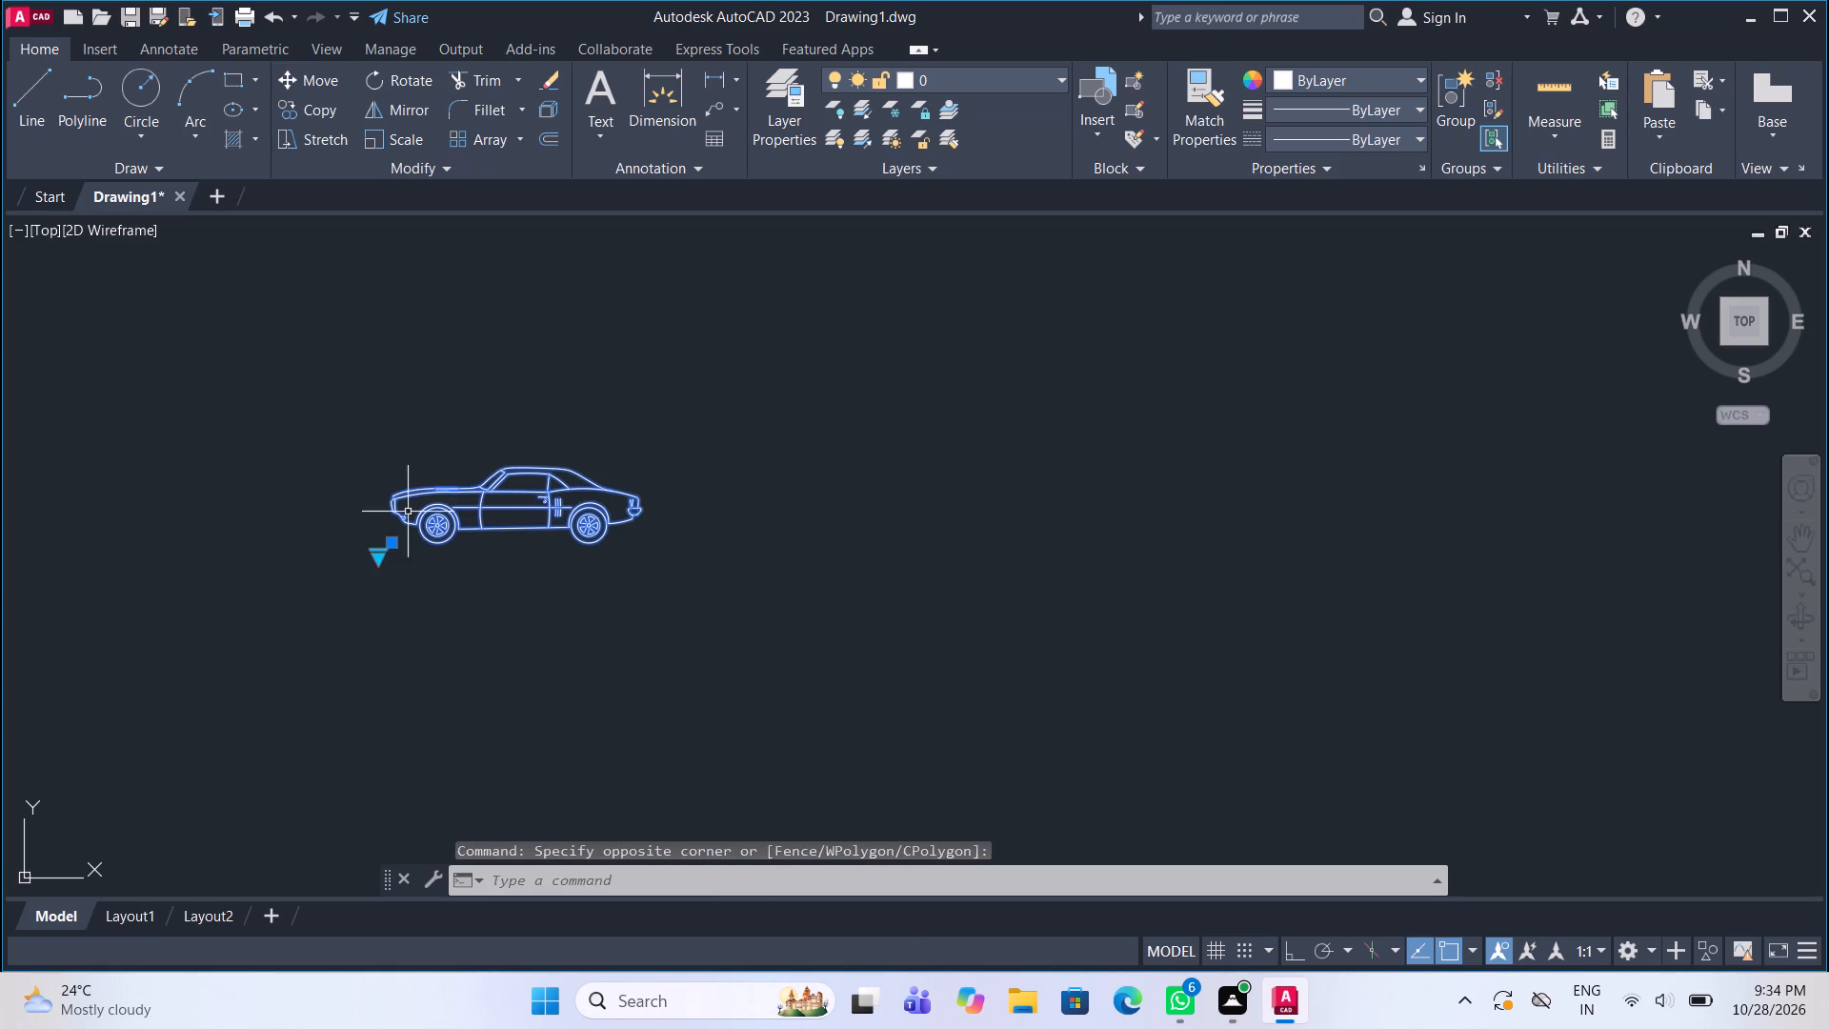
{"action": "left_click", "coordinate": [375, 557]}
{"action": "left_click", "coordinate": [480, 591]}
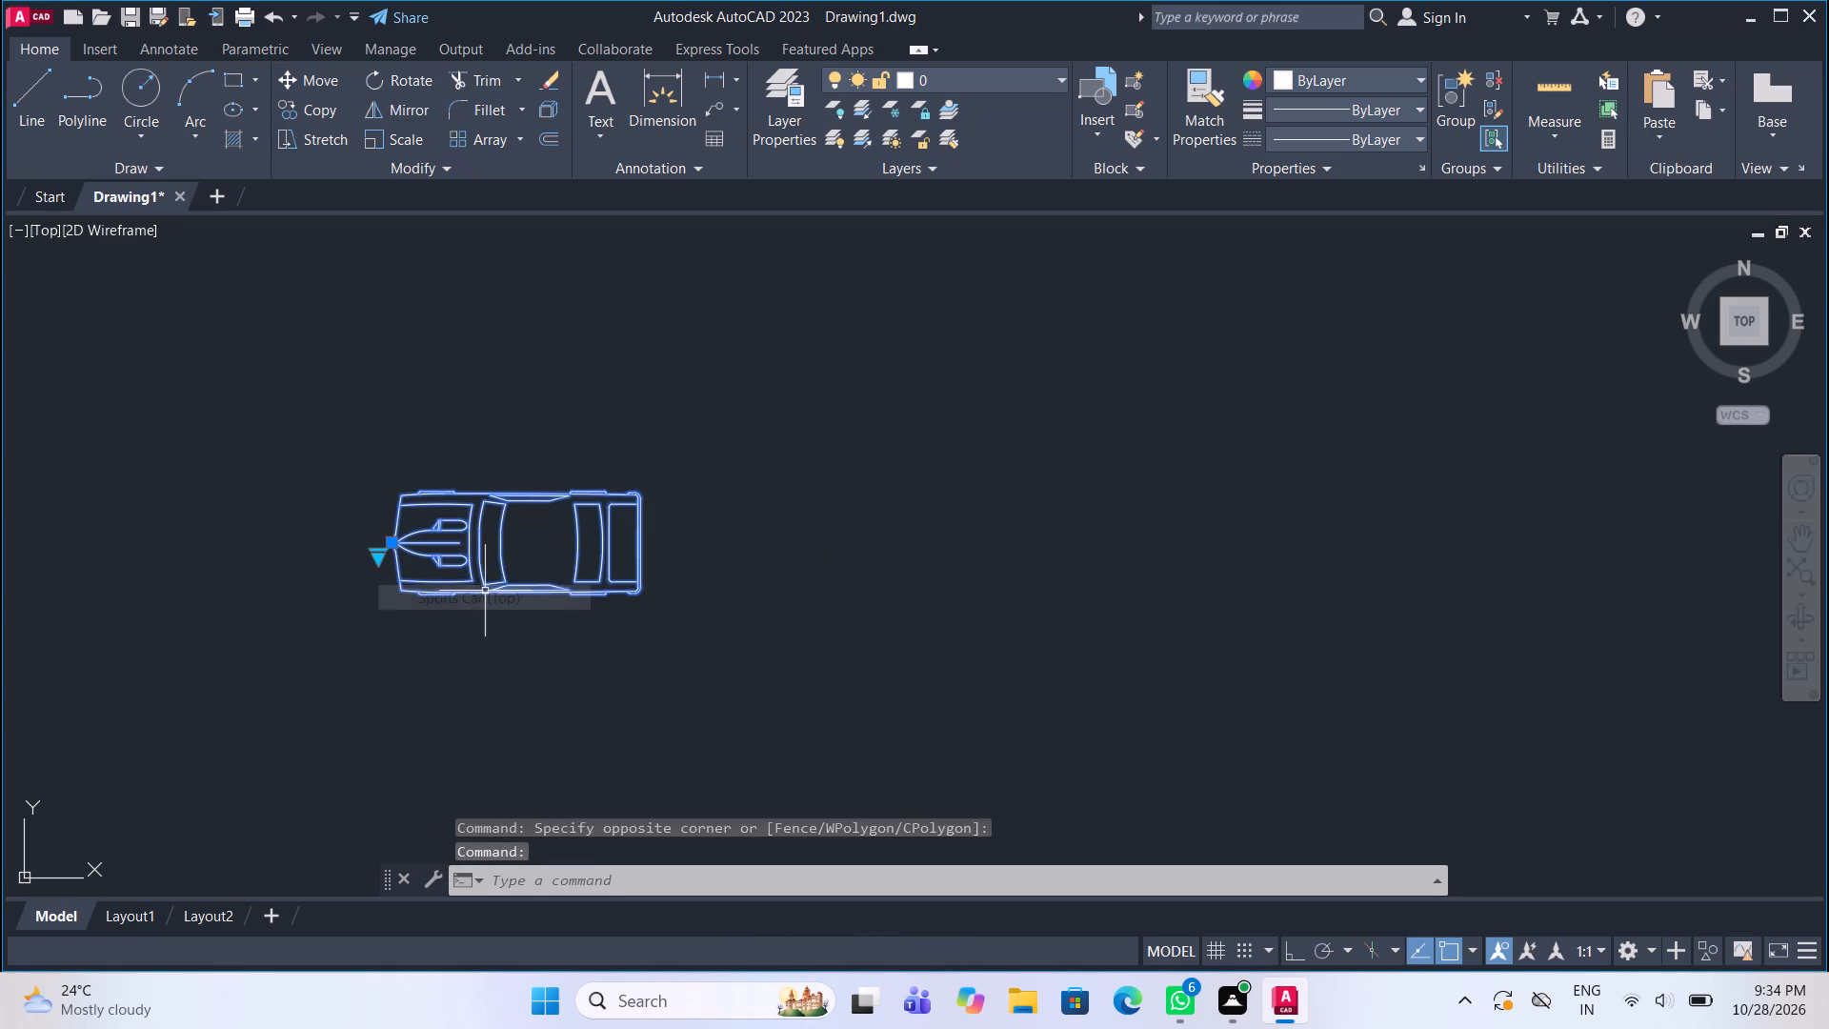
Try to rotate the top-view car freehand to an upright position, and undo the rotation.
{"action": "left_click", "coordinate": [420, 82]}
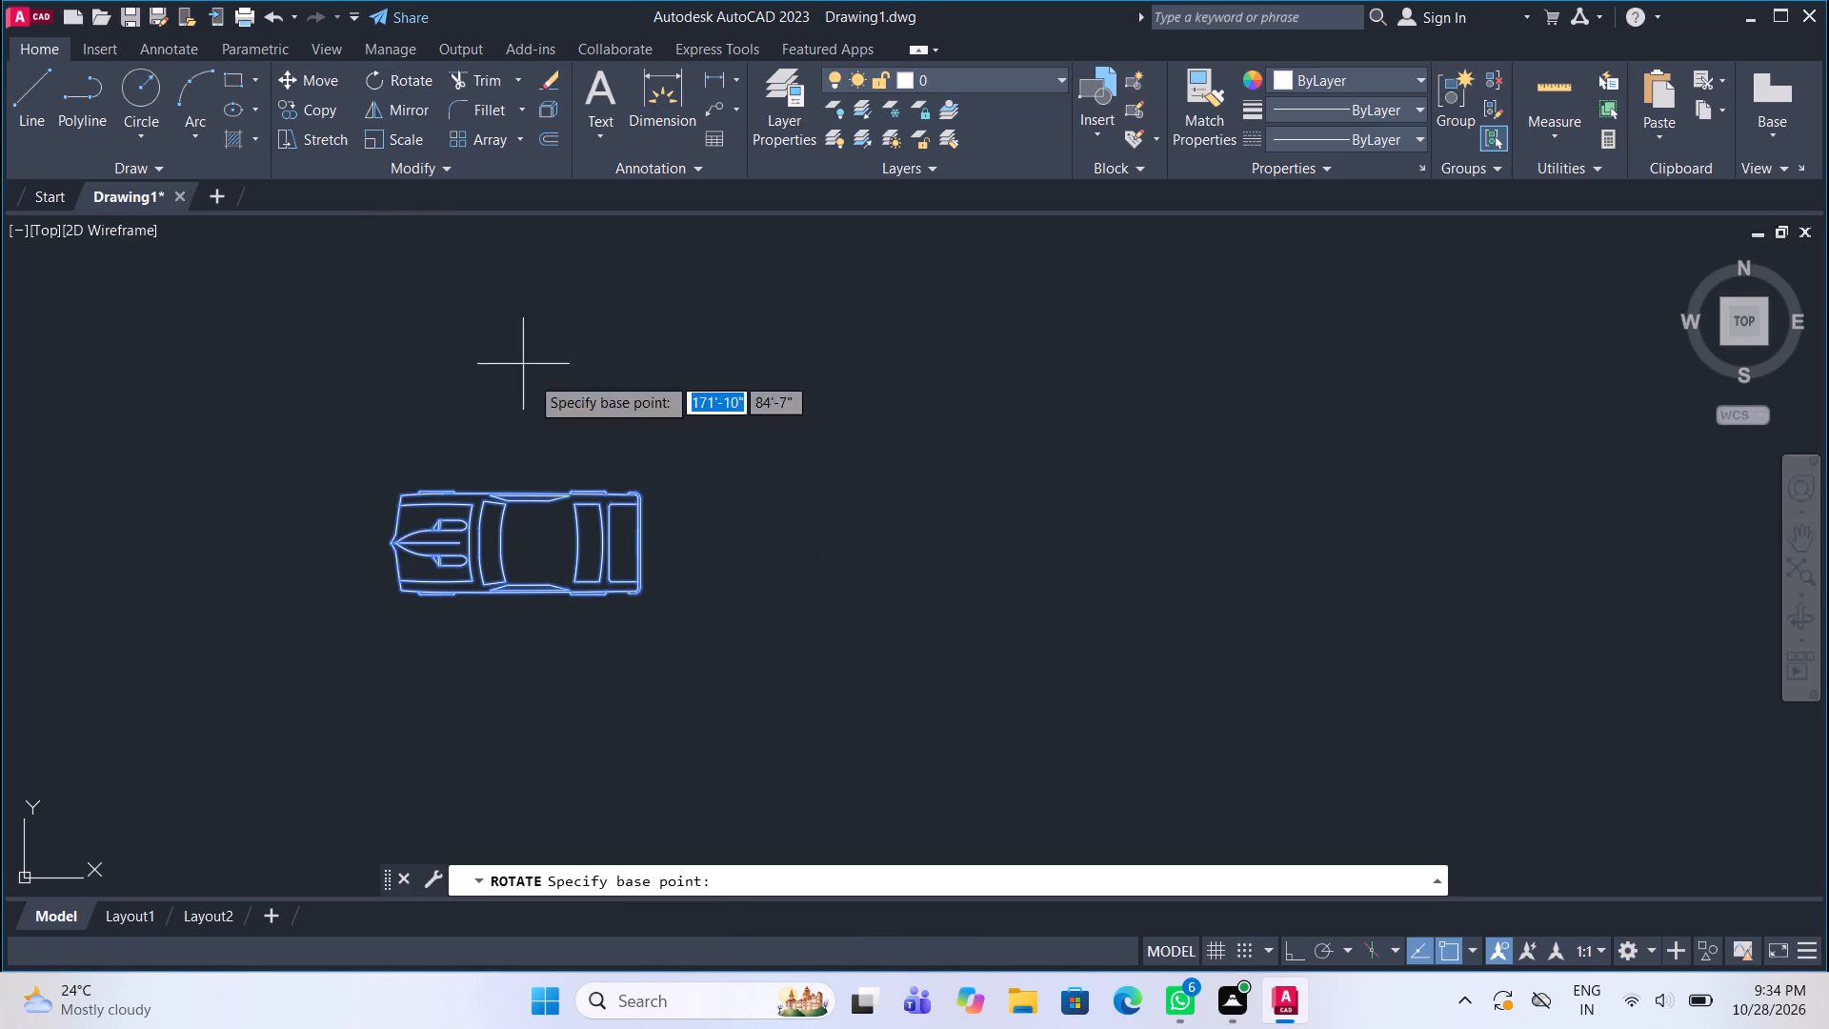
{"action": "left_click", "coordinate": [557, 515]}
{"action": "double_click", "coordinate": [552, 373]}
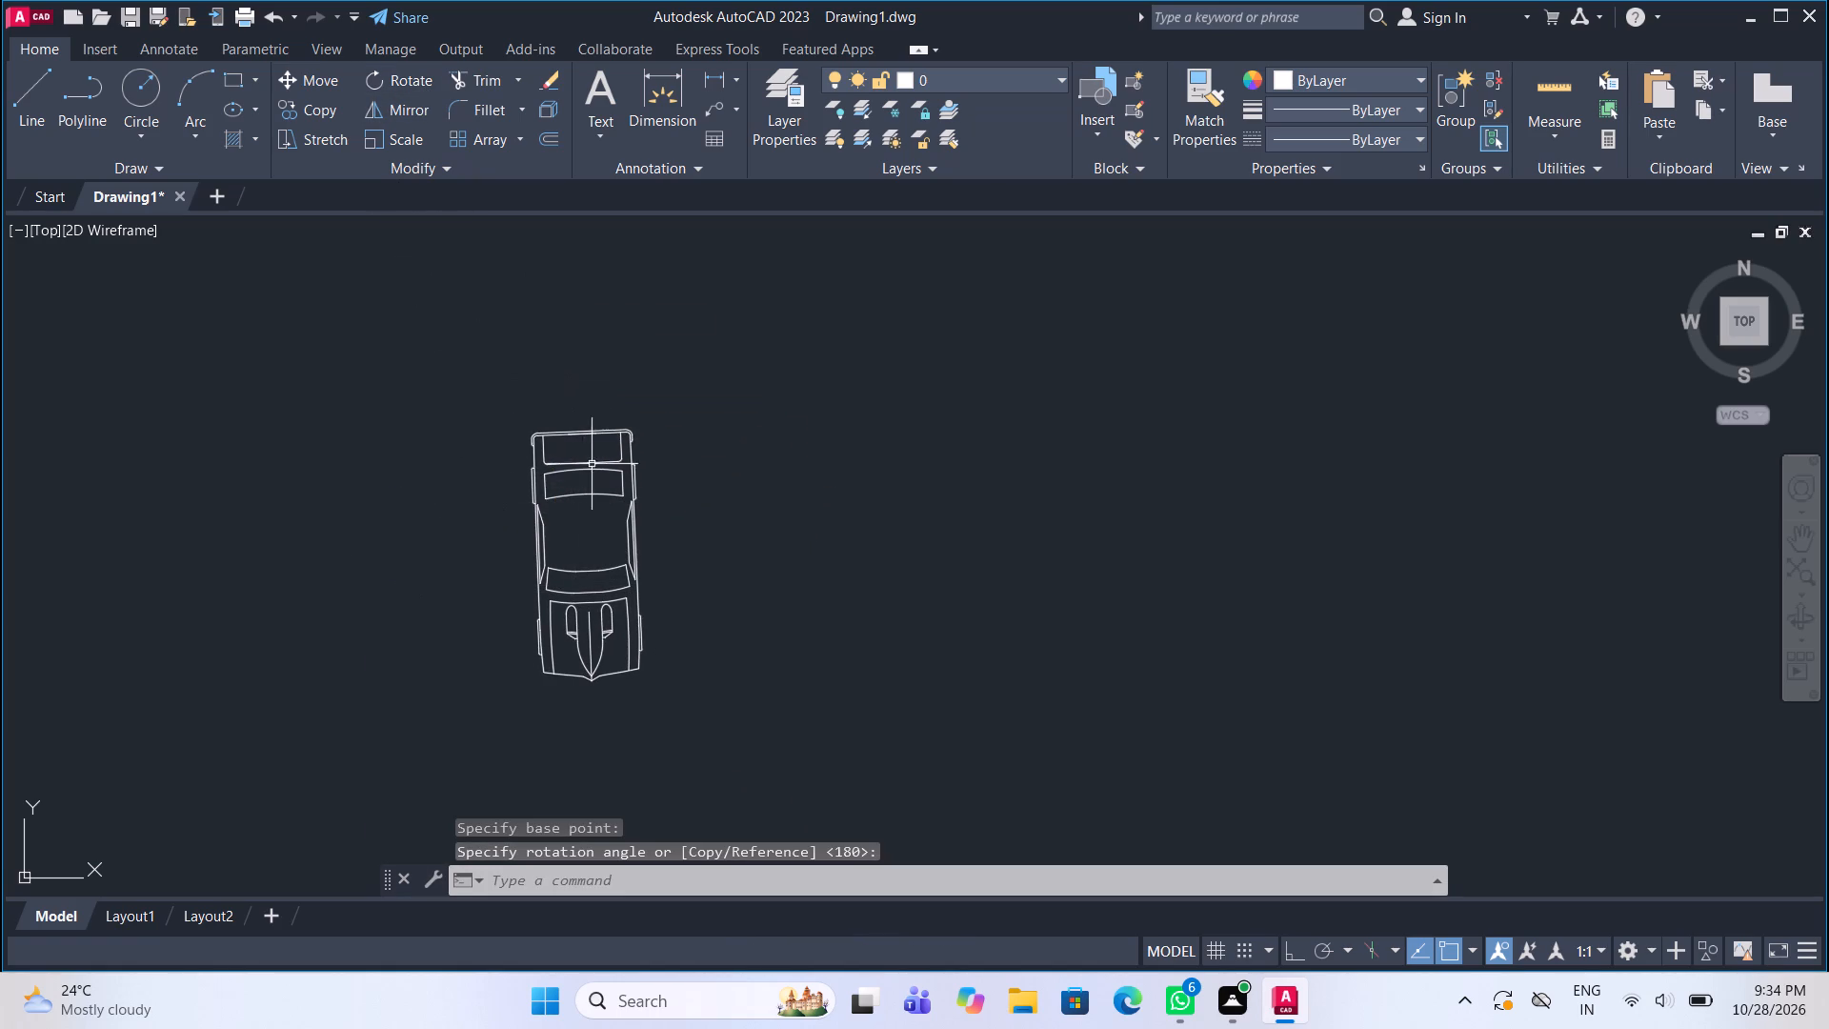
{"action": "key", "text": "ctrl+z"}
Rotate the top-view car 90° counterclockwise with Ortho on, so its front points down.
{"action": "left_click_drag", "start_coordinate": [567, 477], "coordinate": [552, 487]}
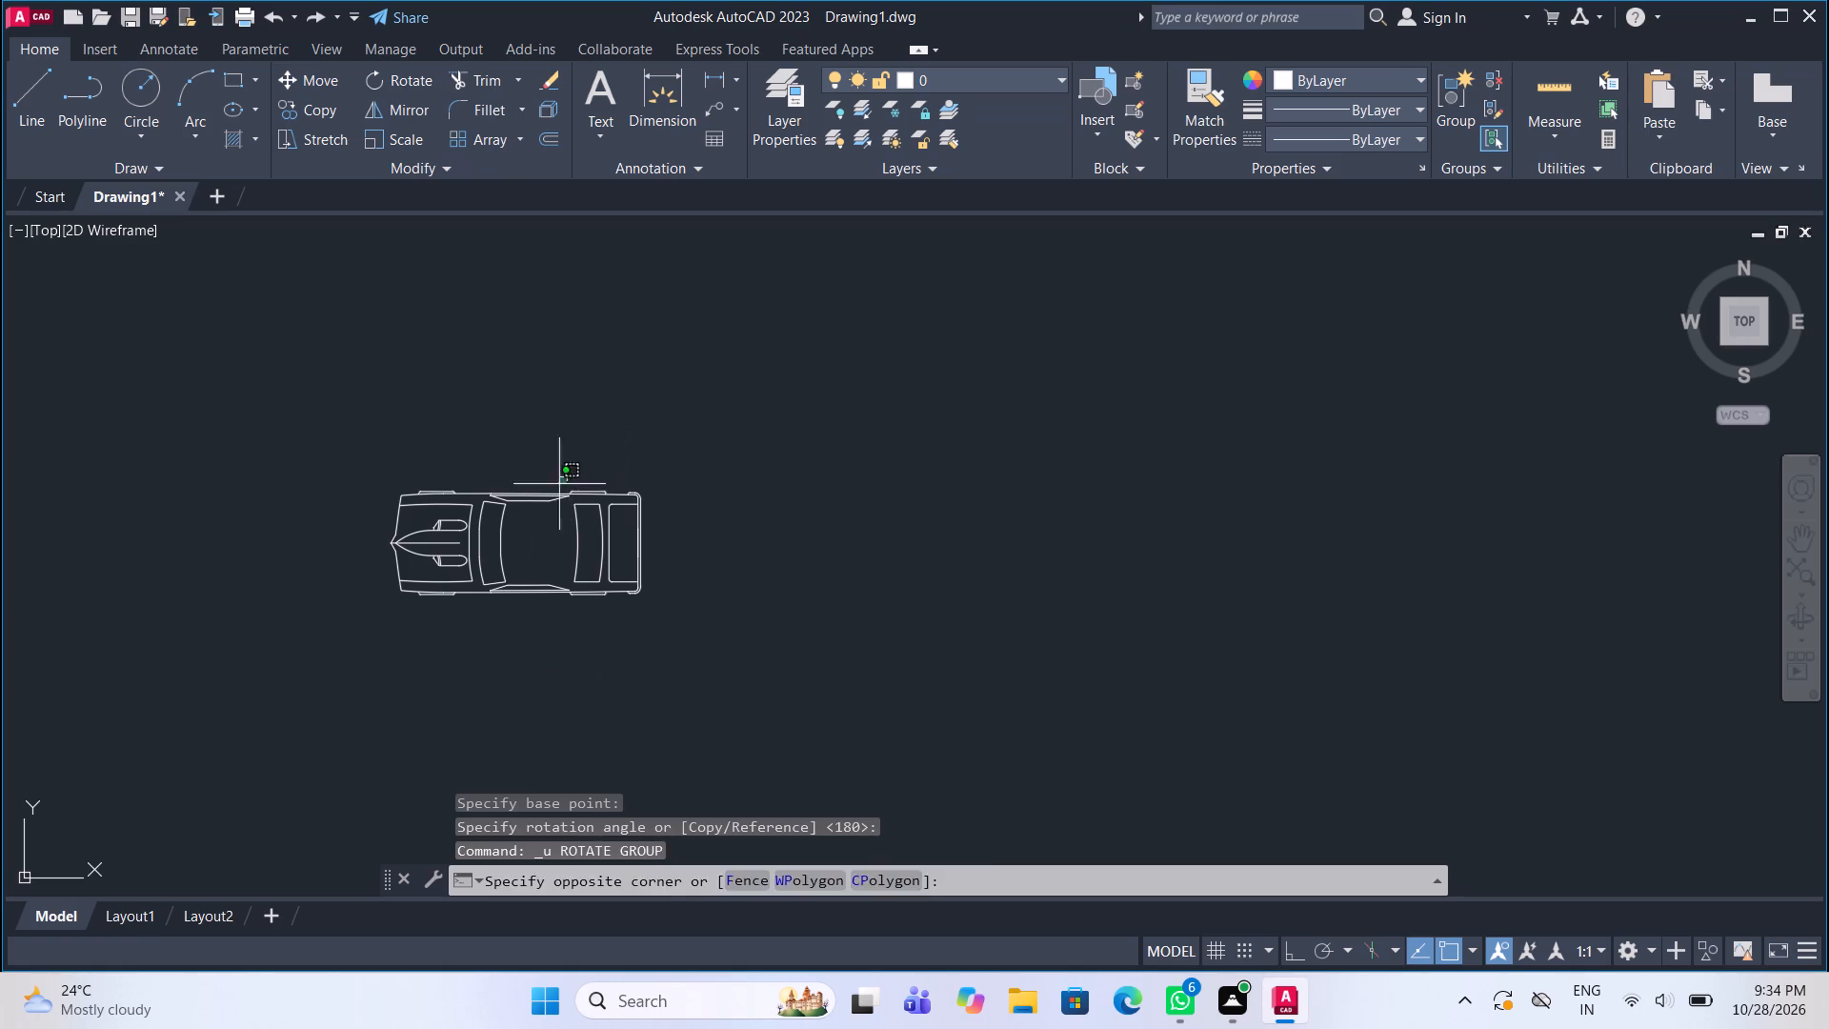
{"action": "left_click_drag", "start_coordinate": [552, 487], "coordinate": [539, 493]}
{"action": "left_click", "coordinate": [491, 514]}
{"action": "left_click", "coordinate": [423, 87]}
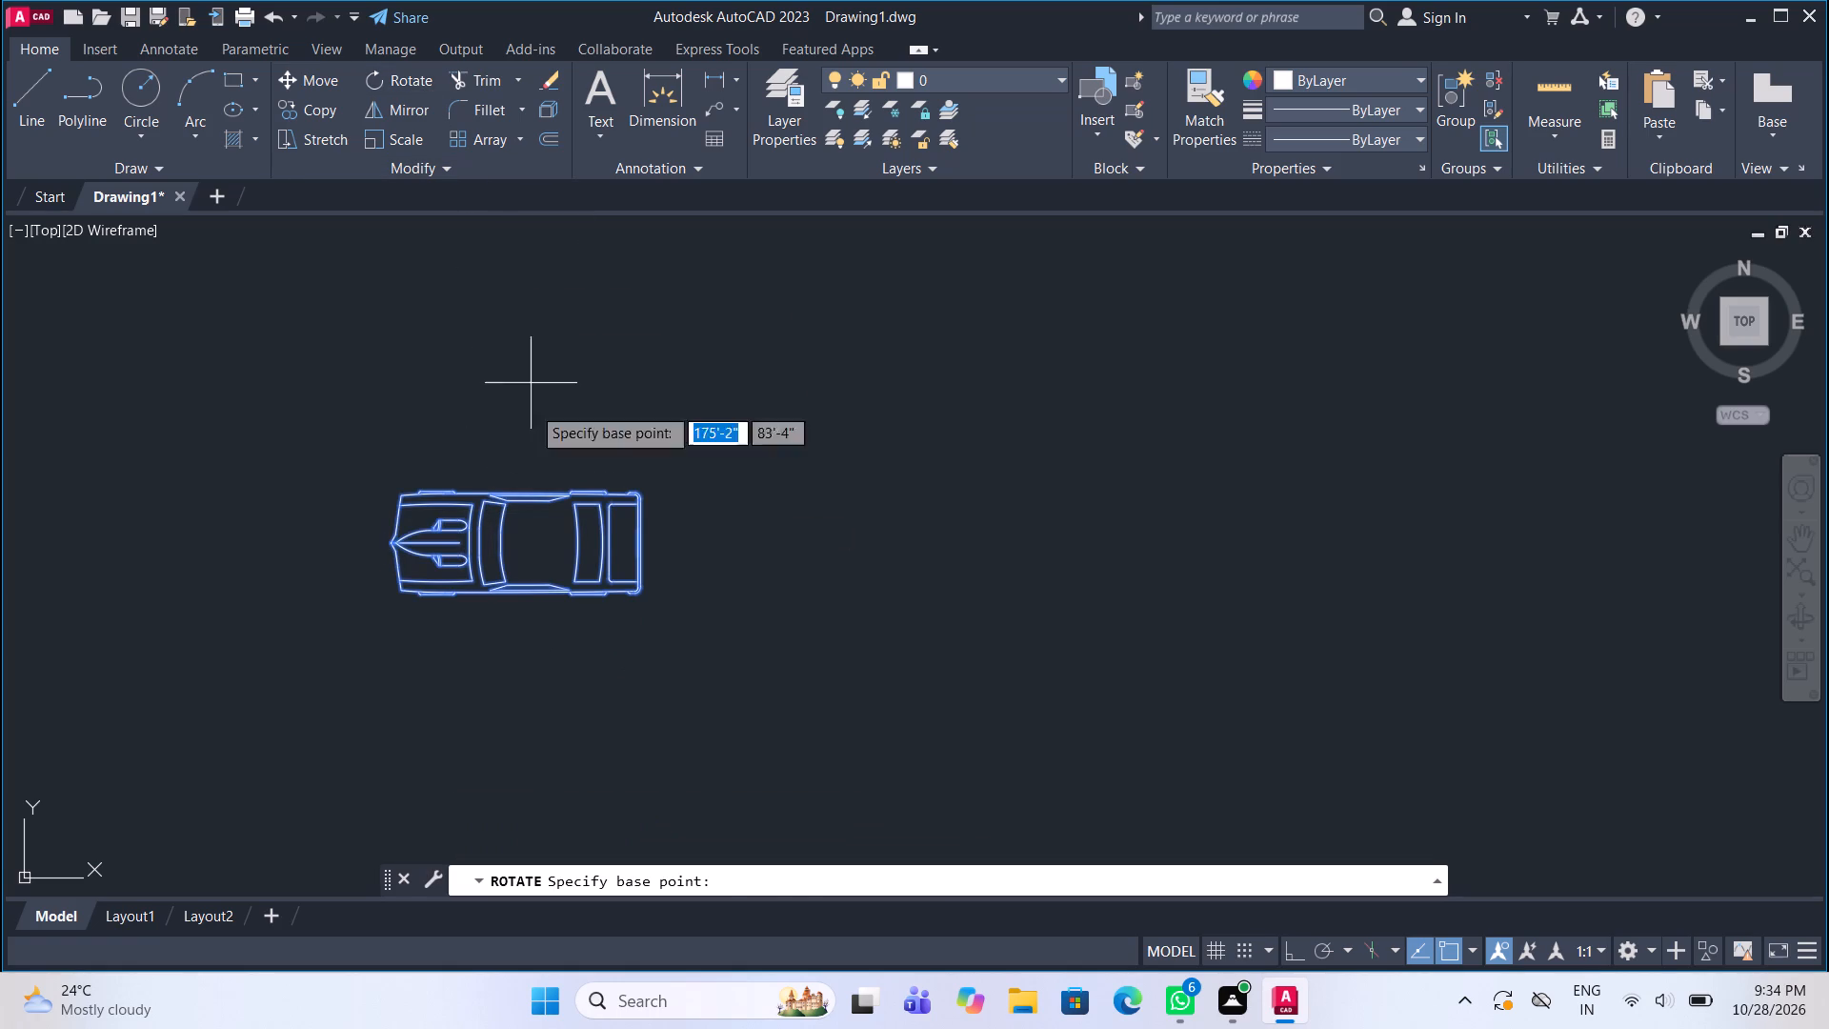
{"action": "left_click", "coordinate": [547, 509]}
{"action": "key", "text": "F8"}
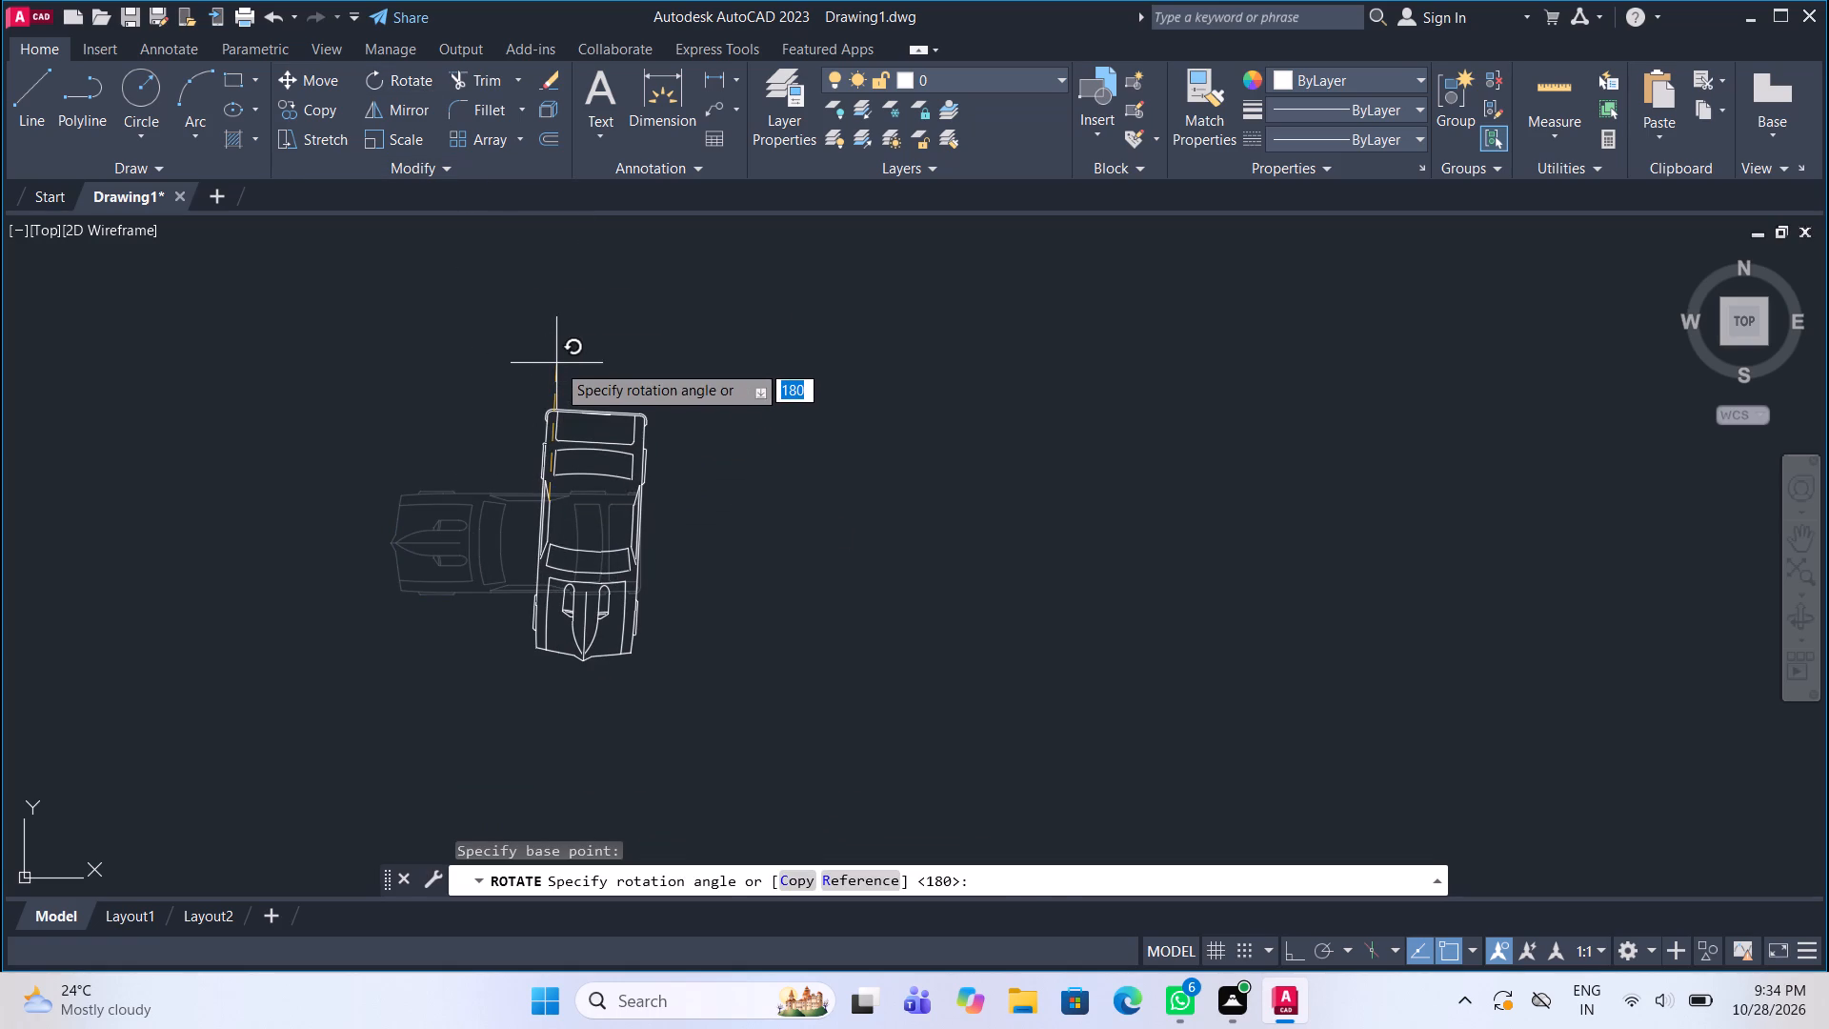
{"action": "left_click", "coordinate": [562, 345]}
Move the car into the open parking area below the lowest bedroom.
{"action": "left_click", "coordinate": [594, 407]}
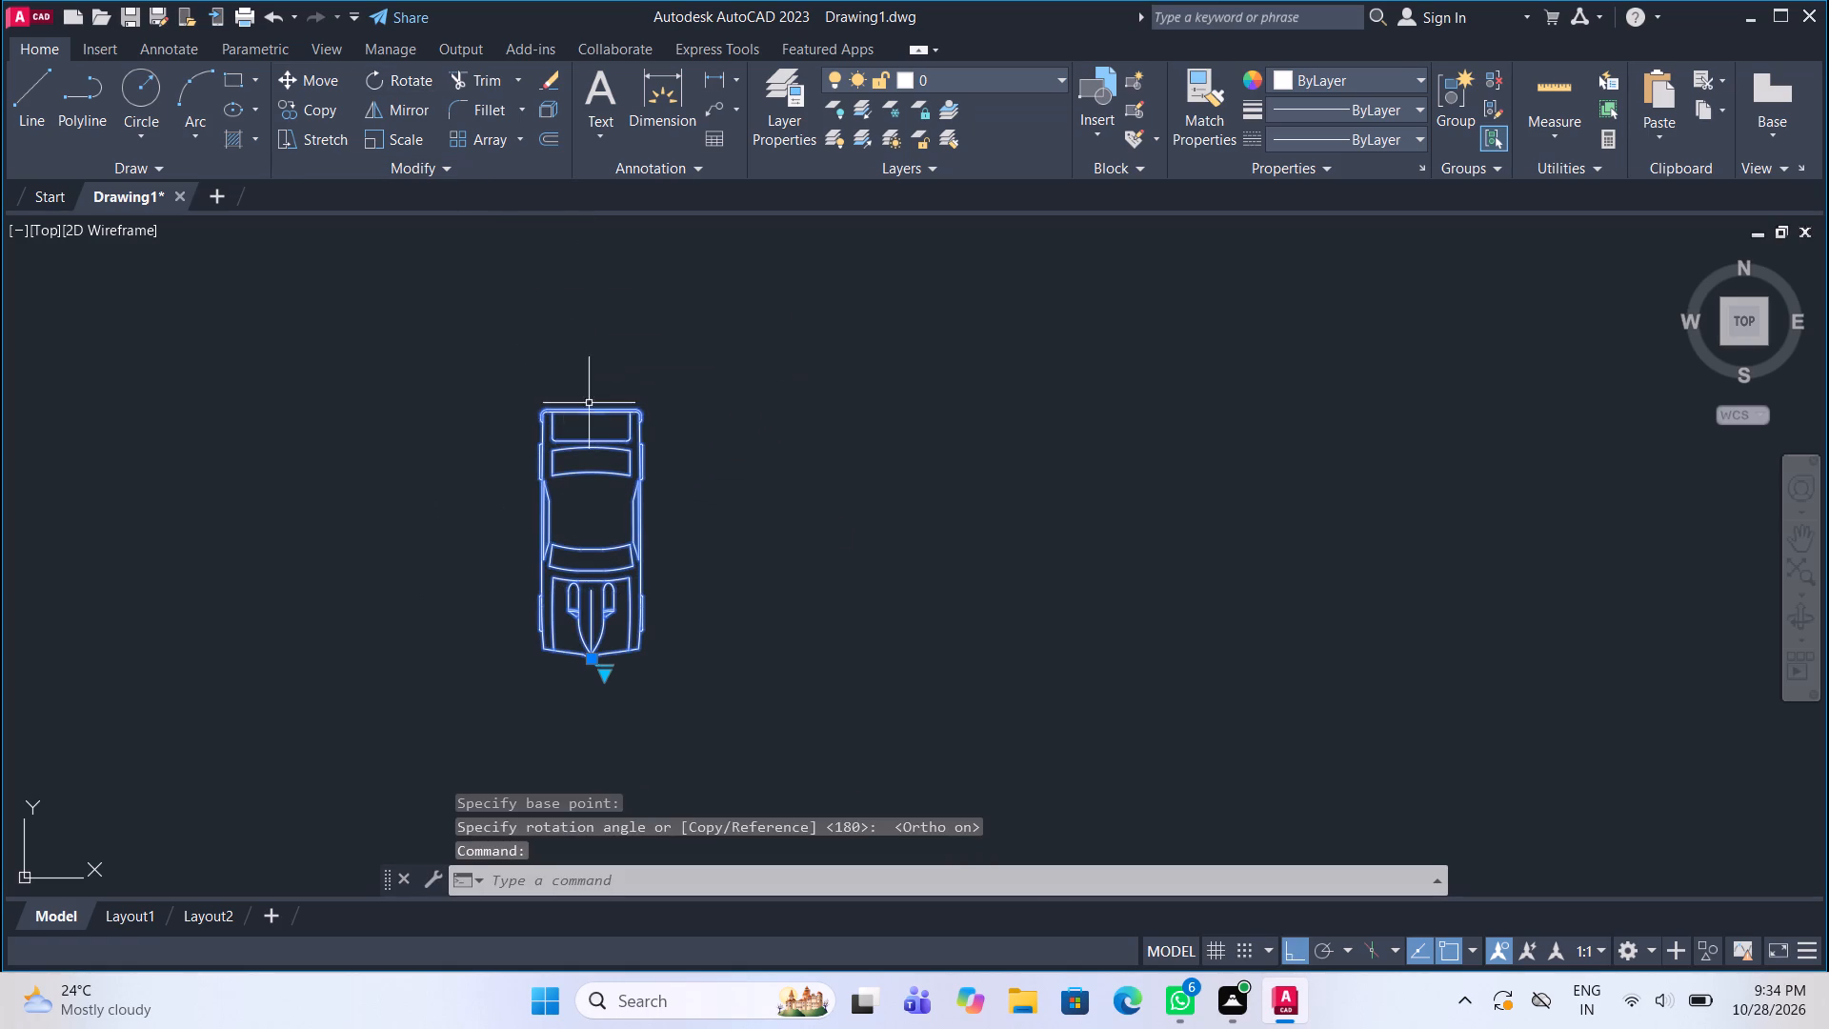
{"action": "left_click", "coordinate": [281, 88]}
{"action": "left_click_drag", "start_coordinate": [547, 466], "coordinate": [635, 420]}
{"action": "scroll", "coordinate": [785, 370], "scroll_direction": "down", "scroll_amount": 1}
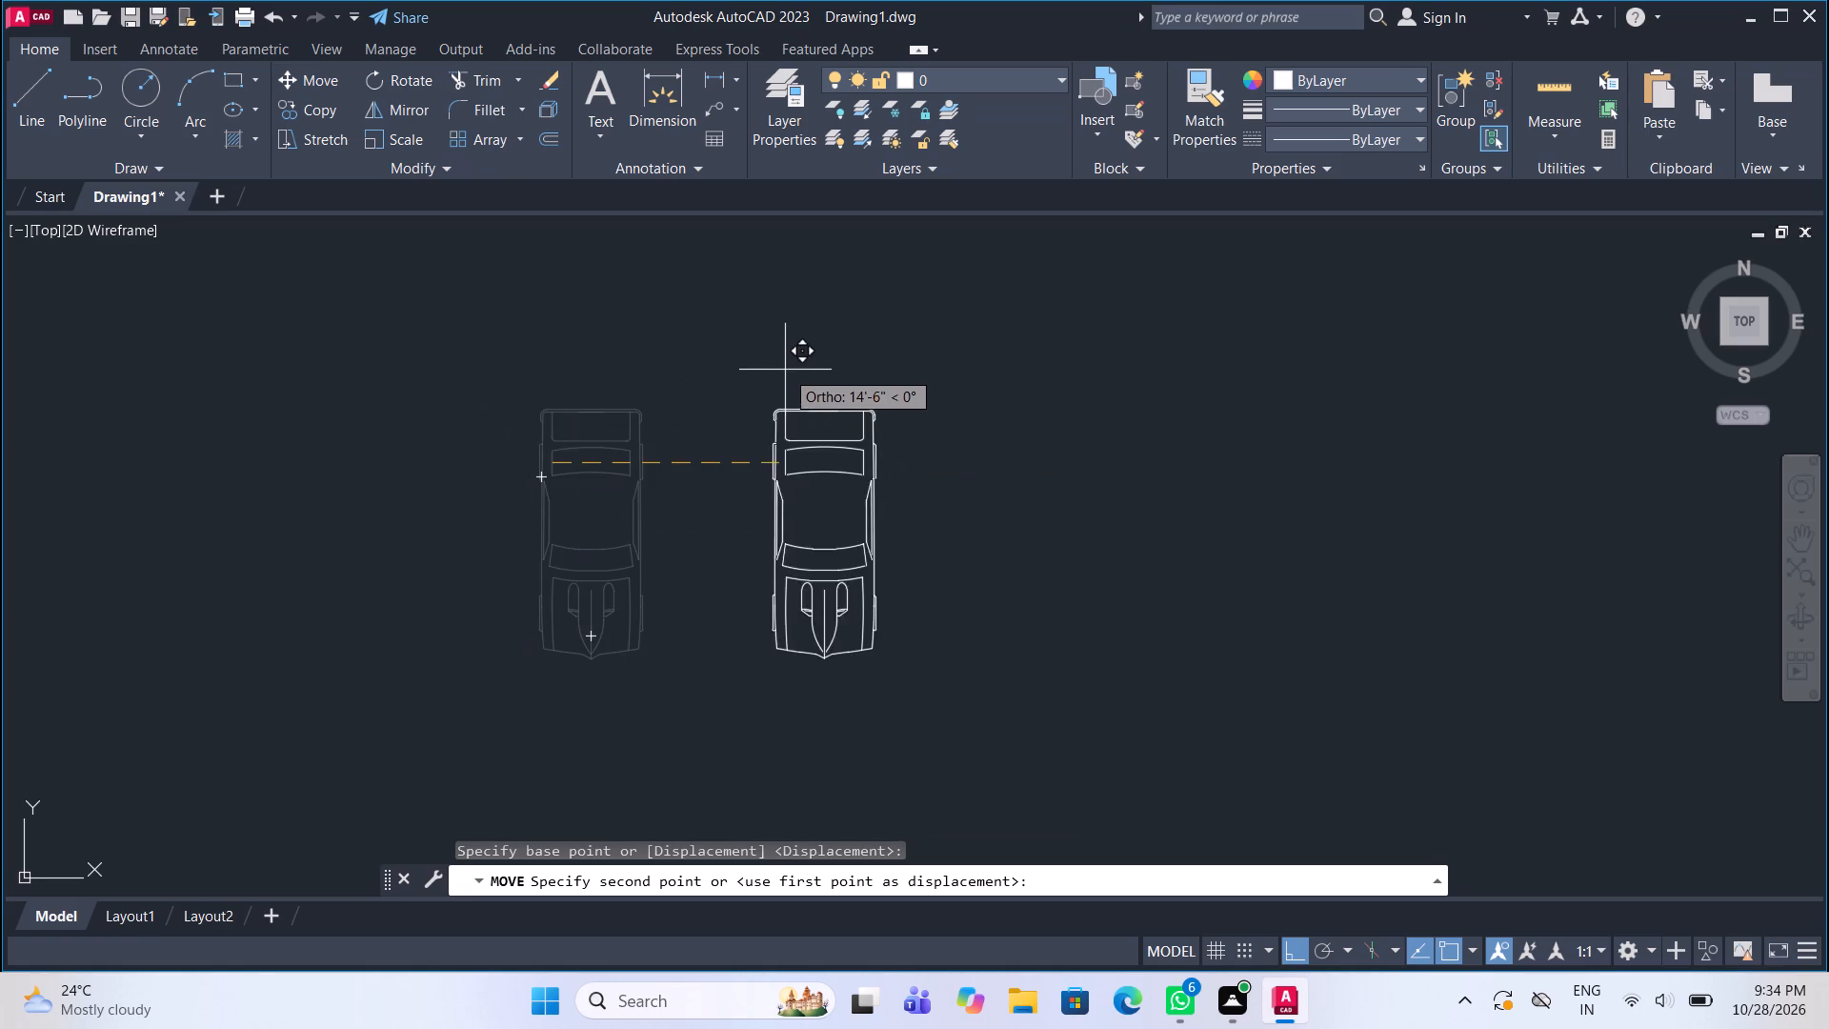
{"action": "key", "text": "F8"}
{"action": "scroll", "coordinate": [785, 370], "scroll_direction": "down", "scroll_amount": 3}
{"action": "scroll", "coordinate": [371, 492], "scroll_direction": "up", "scroll_amount": 3}
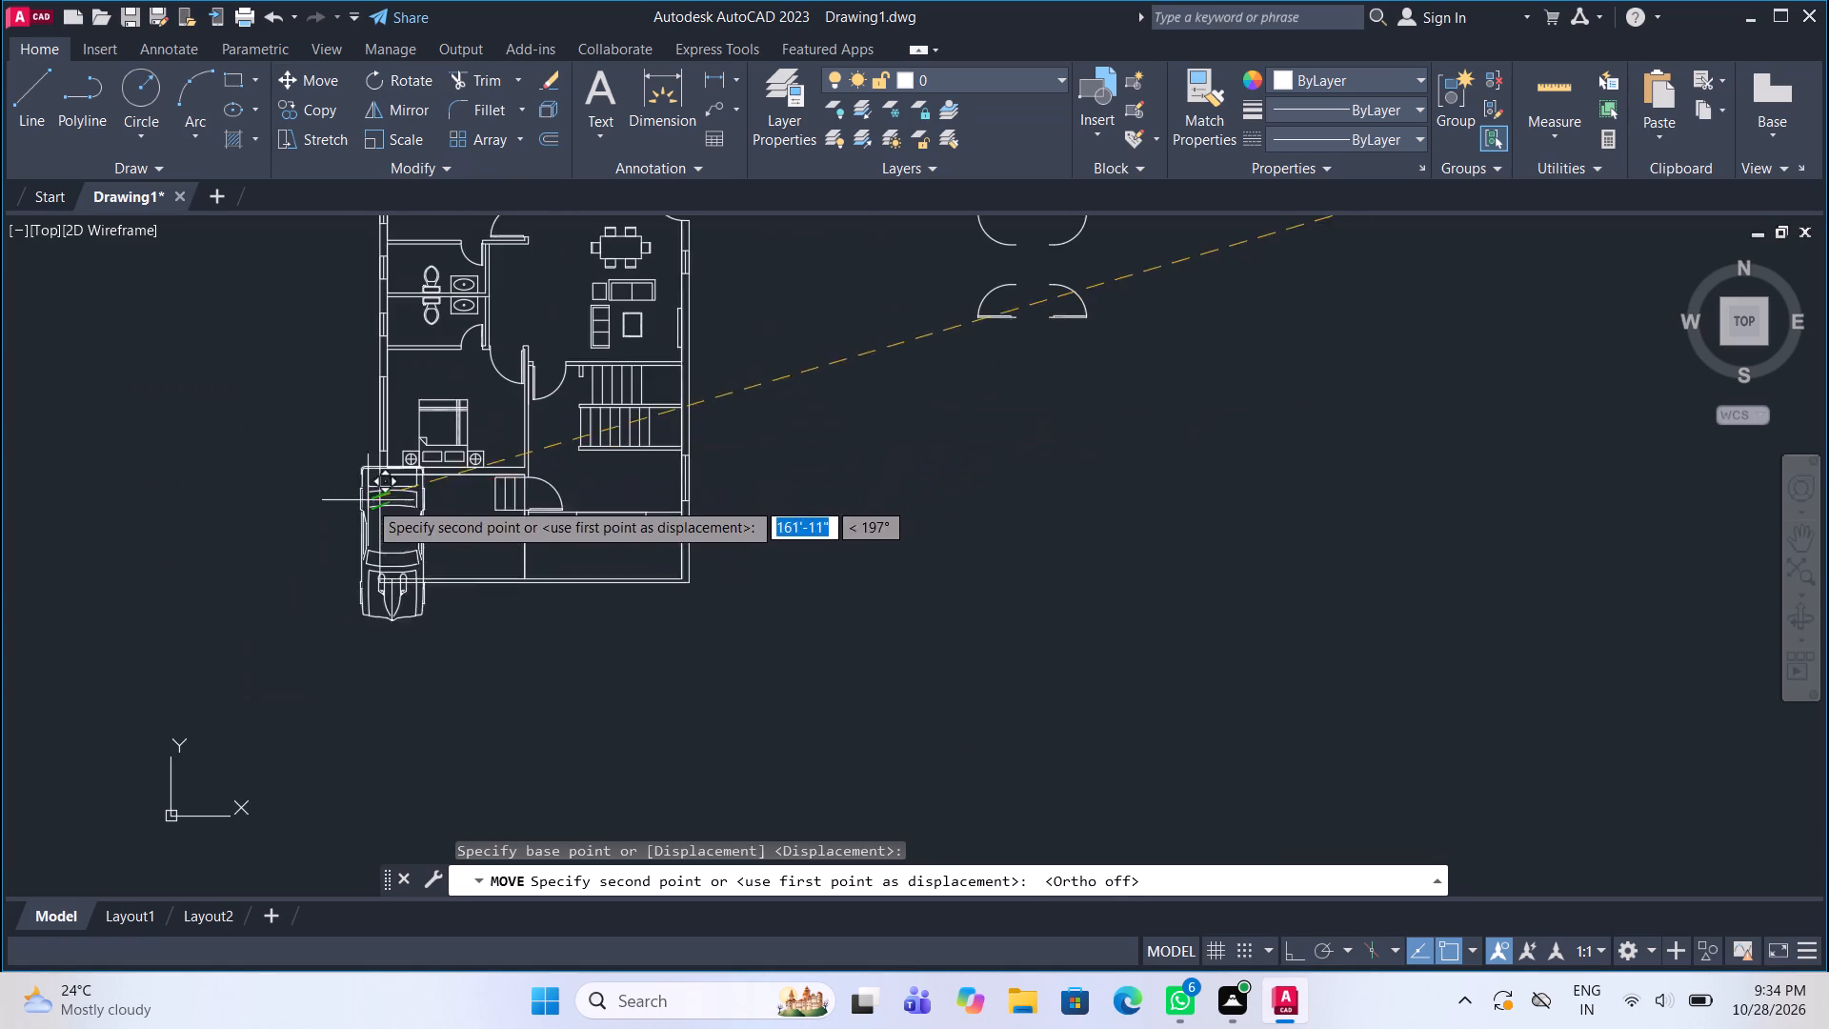
{"action": "middle_click_drag", "start_coordinate": [434, 517], "coordinate": [508, 475]}
{"action": "scroll", "coordinate": [505, 471], "scroll_direction": "up", "scroll_amount": 2}
{"action": "left_click", "coordinate": [437, 476]}
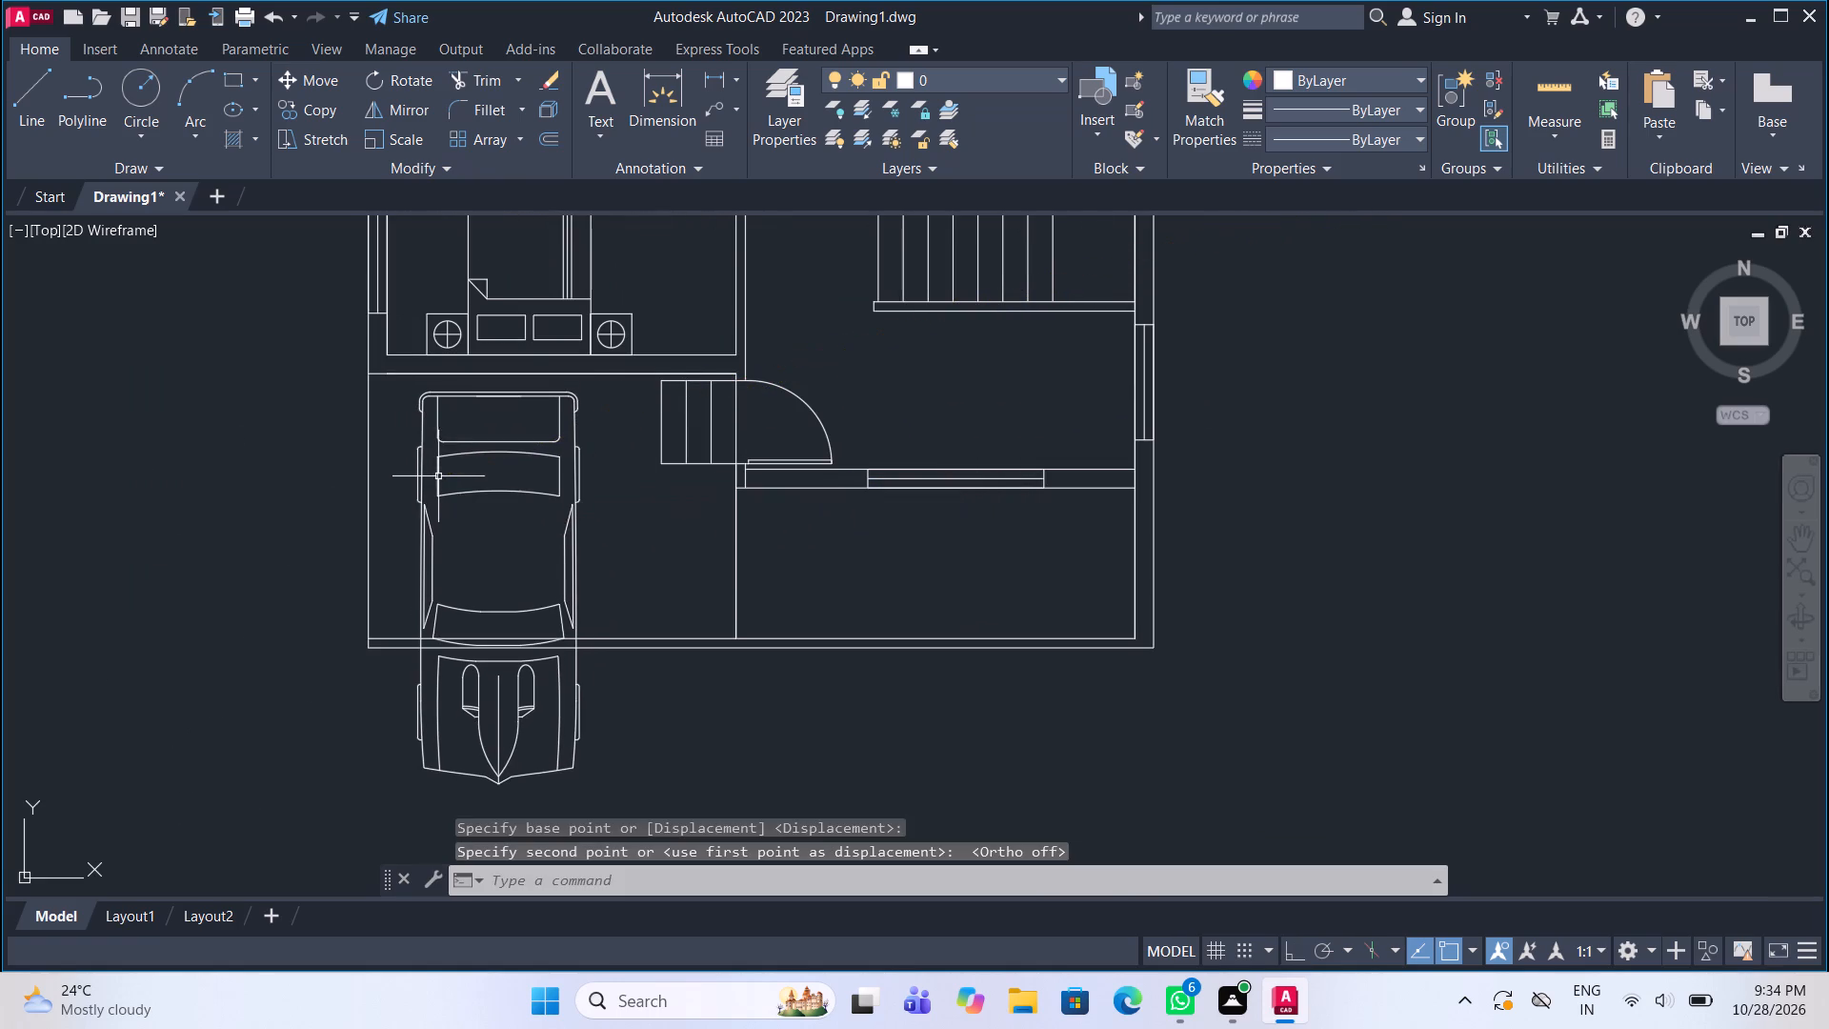
Scale the car down freehand to fit the depth of the parking area.
{"action": "left_click", "coordinate": [471, 454]}
{"action": "left_click", "coordinate": [404, 138]}
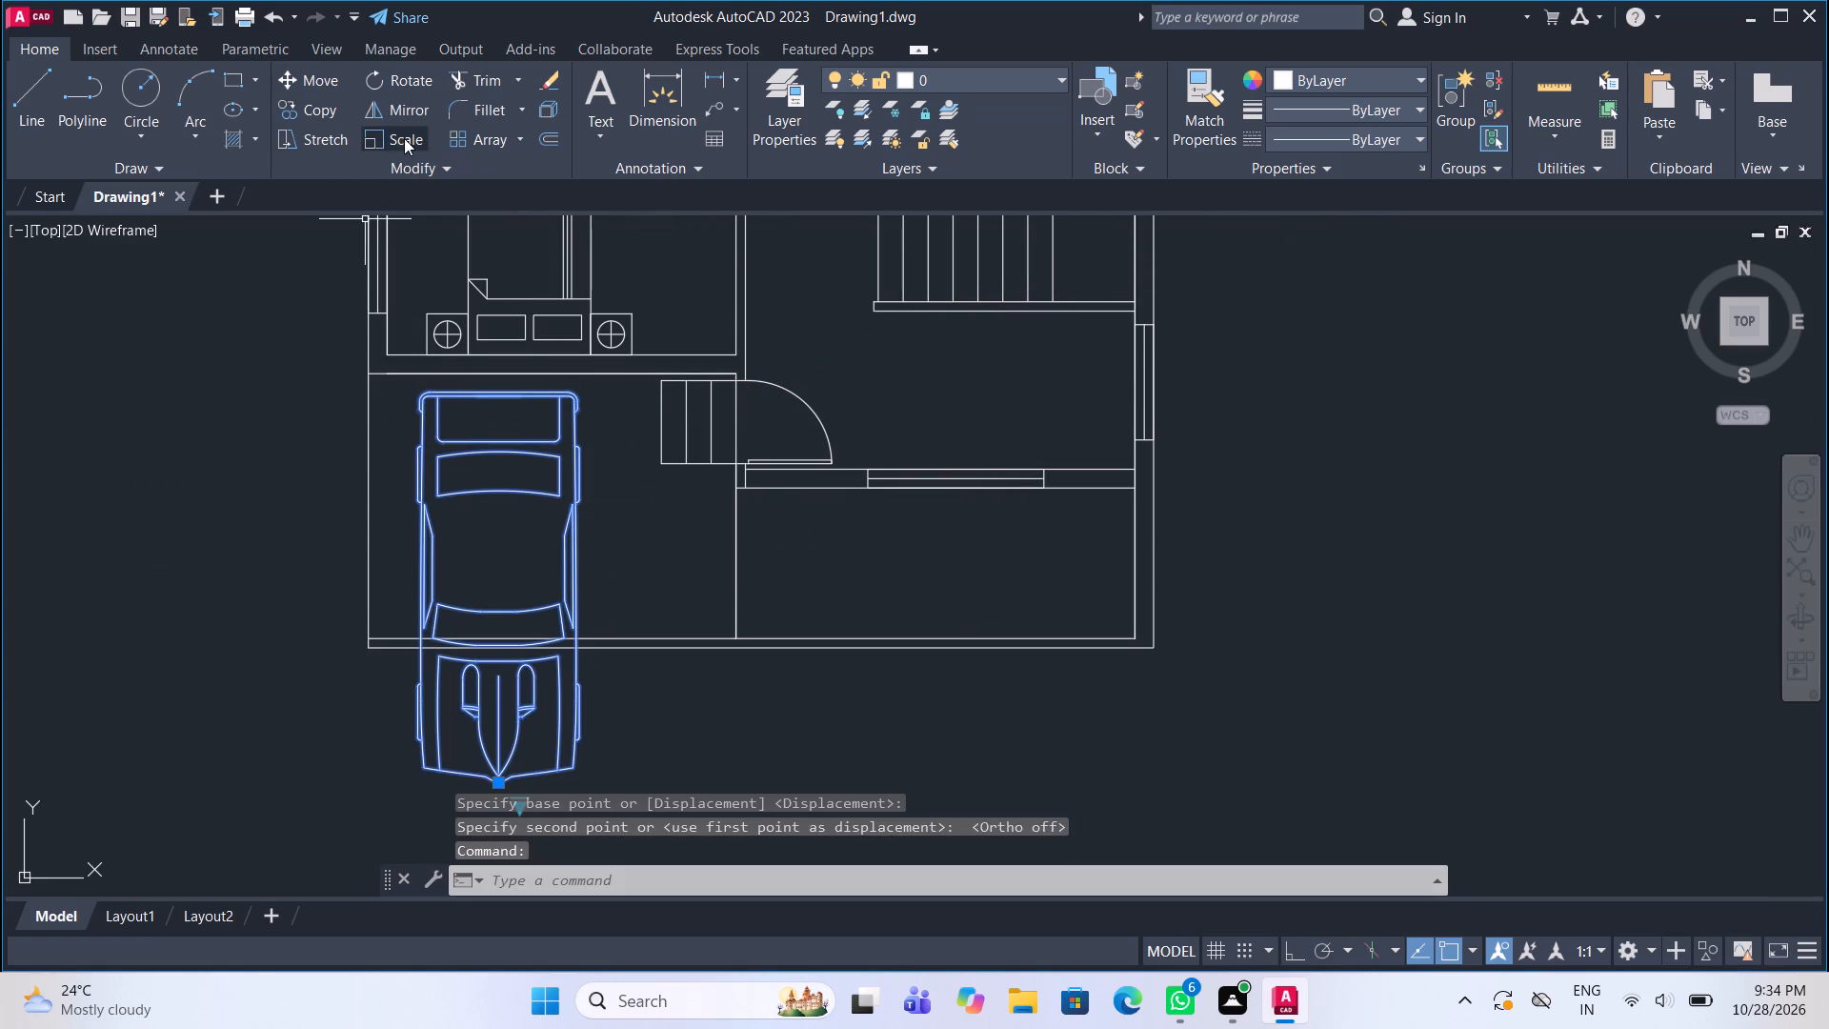
{"action": "left_click", "coordinate": [485, 448]}
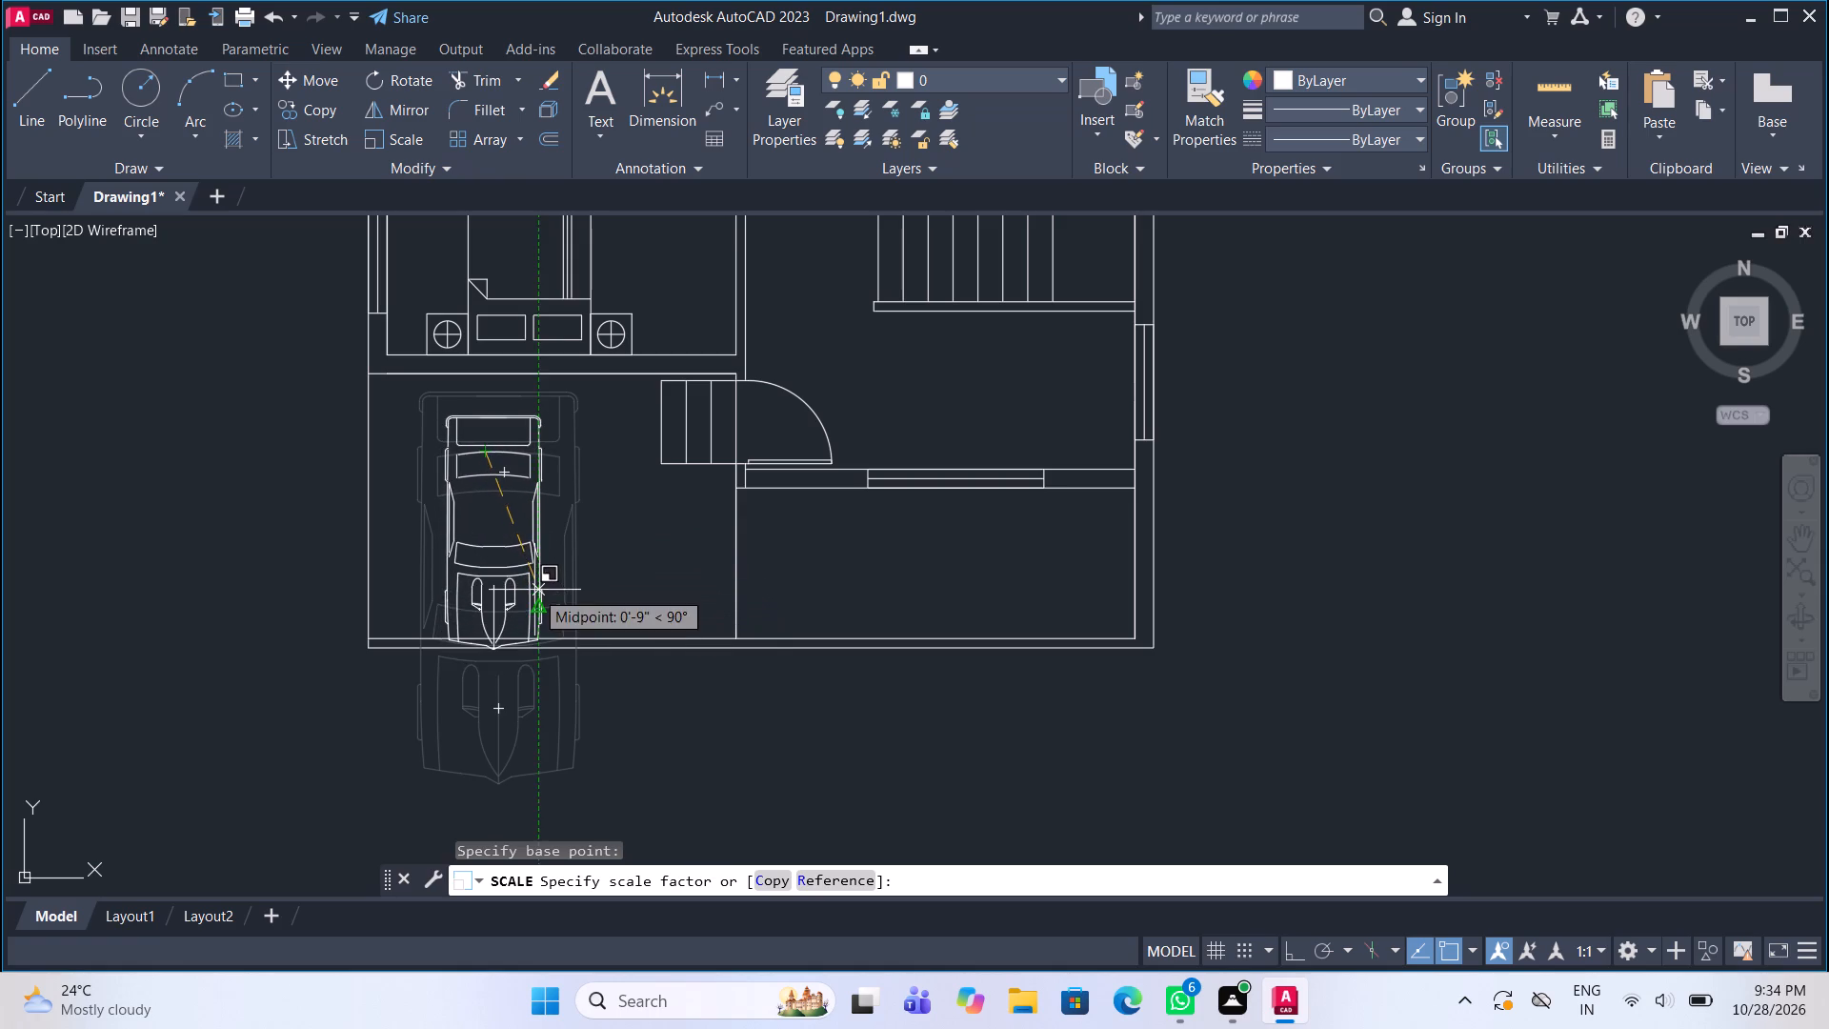
{"action": "left_click", "coordinate": [534, 590]}
Move the scaled car about 1'-11" up and to the left so it sits clear inside the parking area.
{"action": "left_click", "coordinate": [529, 546]}
{"action": "left_click", "coordinate": [330, 87]}
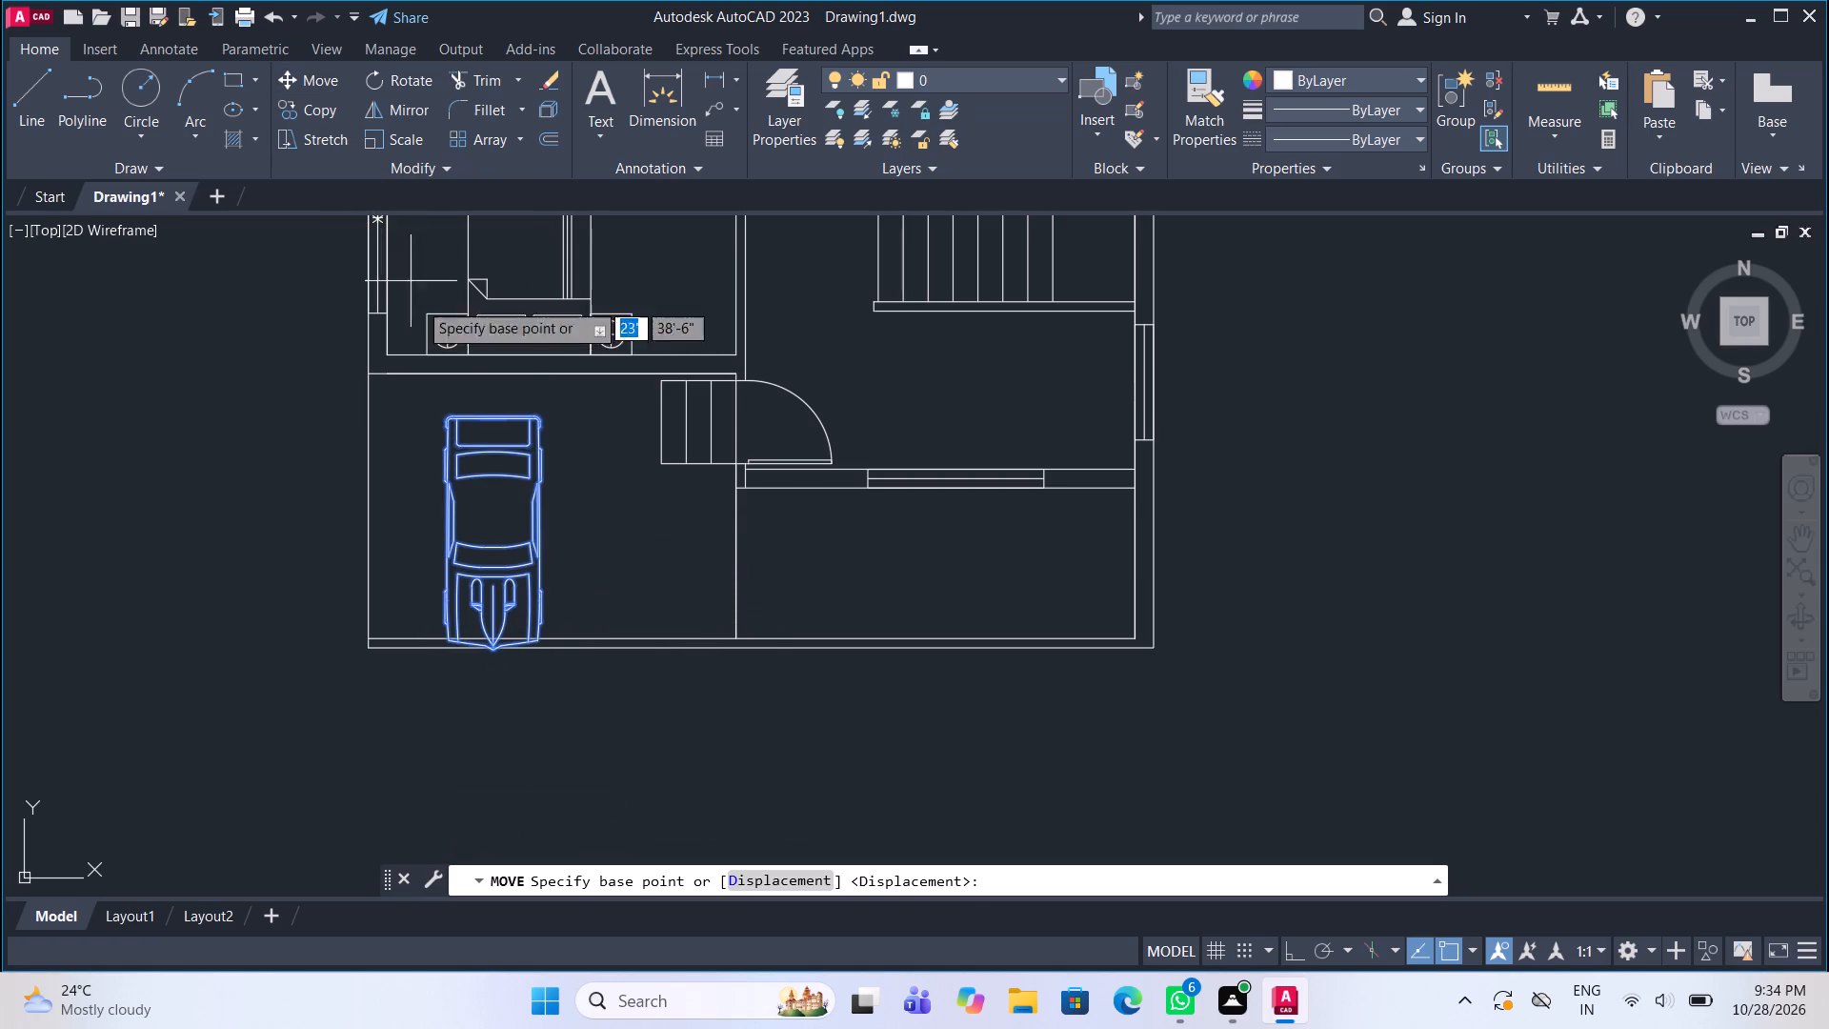
{"action": "scroll", "coordinate": [491, 517], "scroll_direction": "up", "scroll_amount": 1}
{"action": "left_click", "coordinate": [489, 520]}
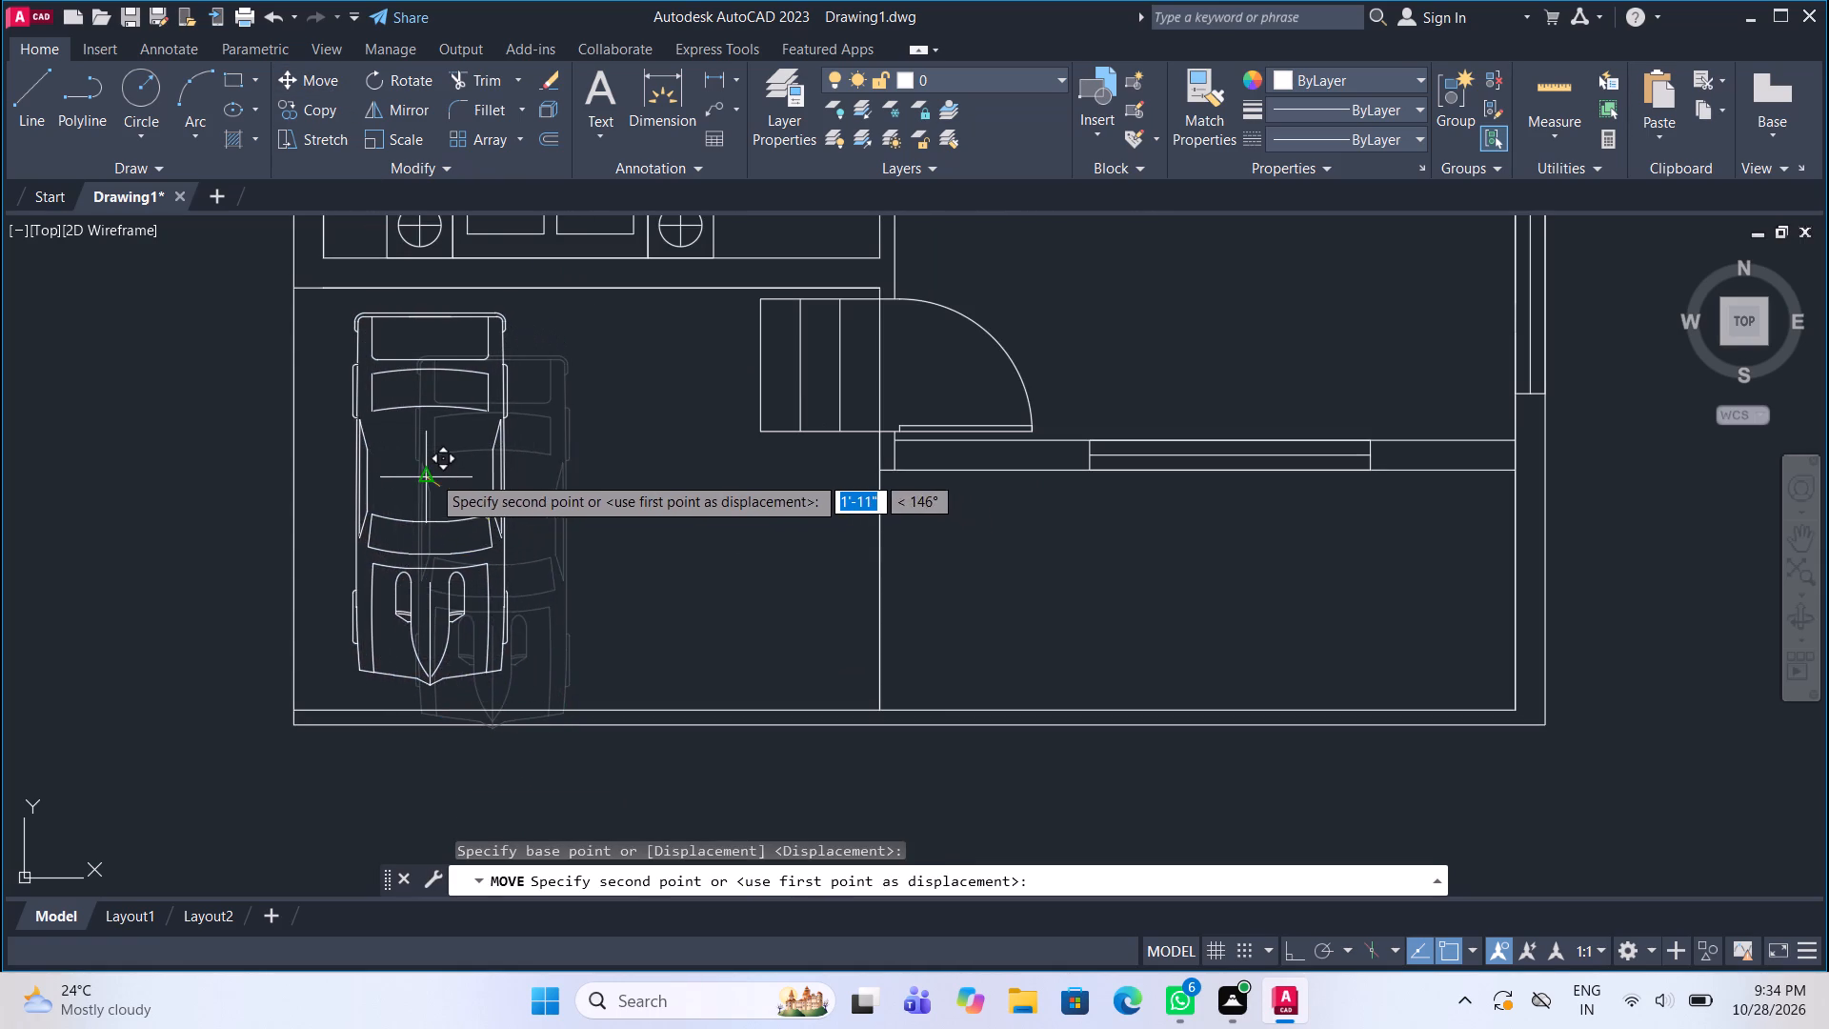
{"action": "left_click", "coordinate": [435, 473]}
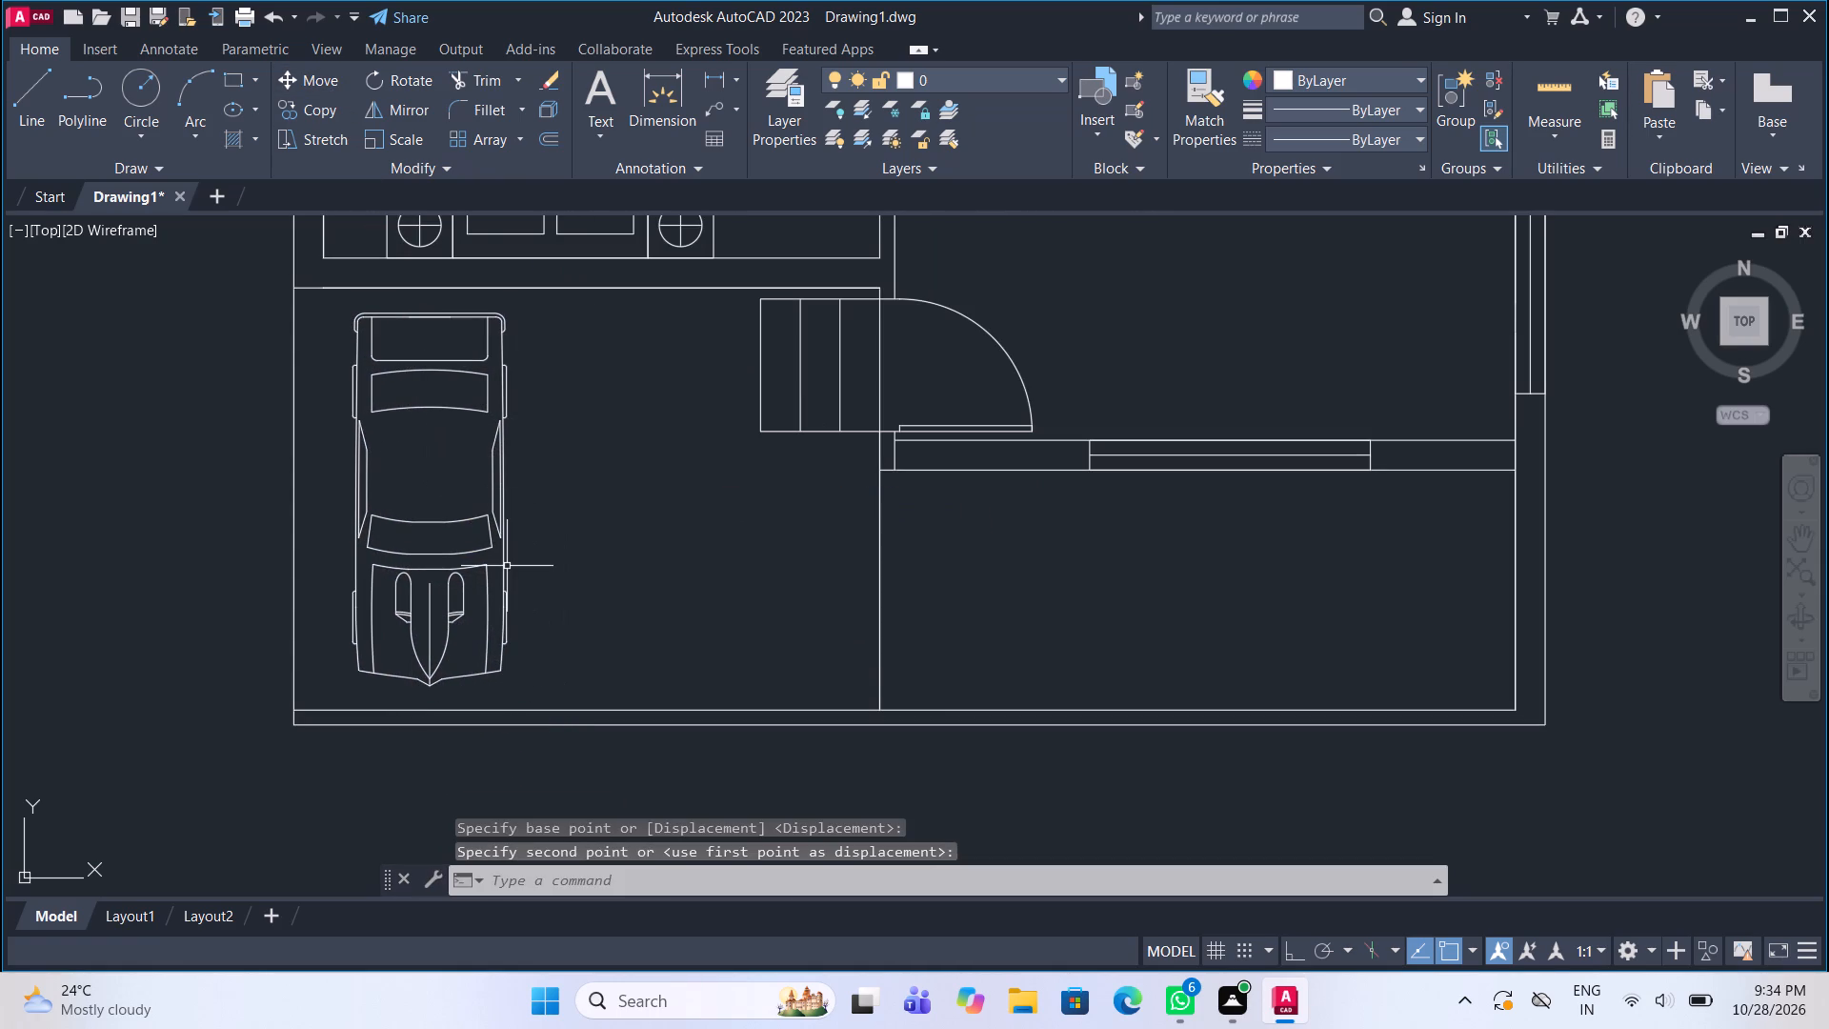
{"action": "scroll", "coordinate": [491, 540], "scroll_direction": "down", "scroll_amount": 2}
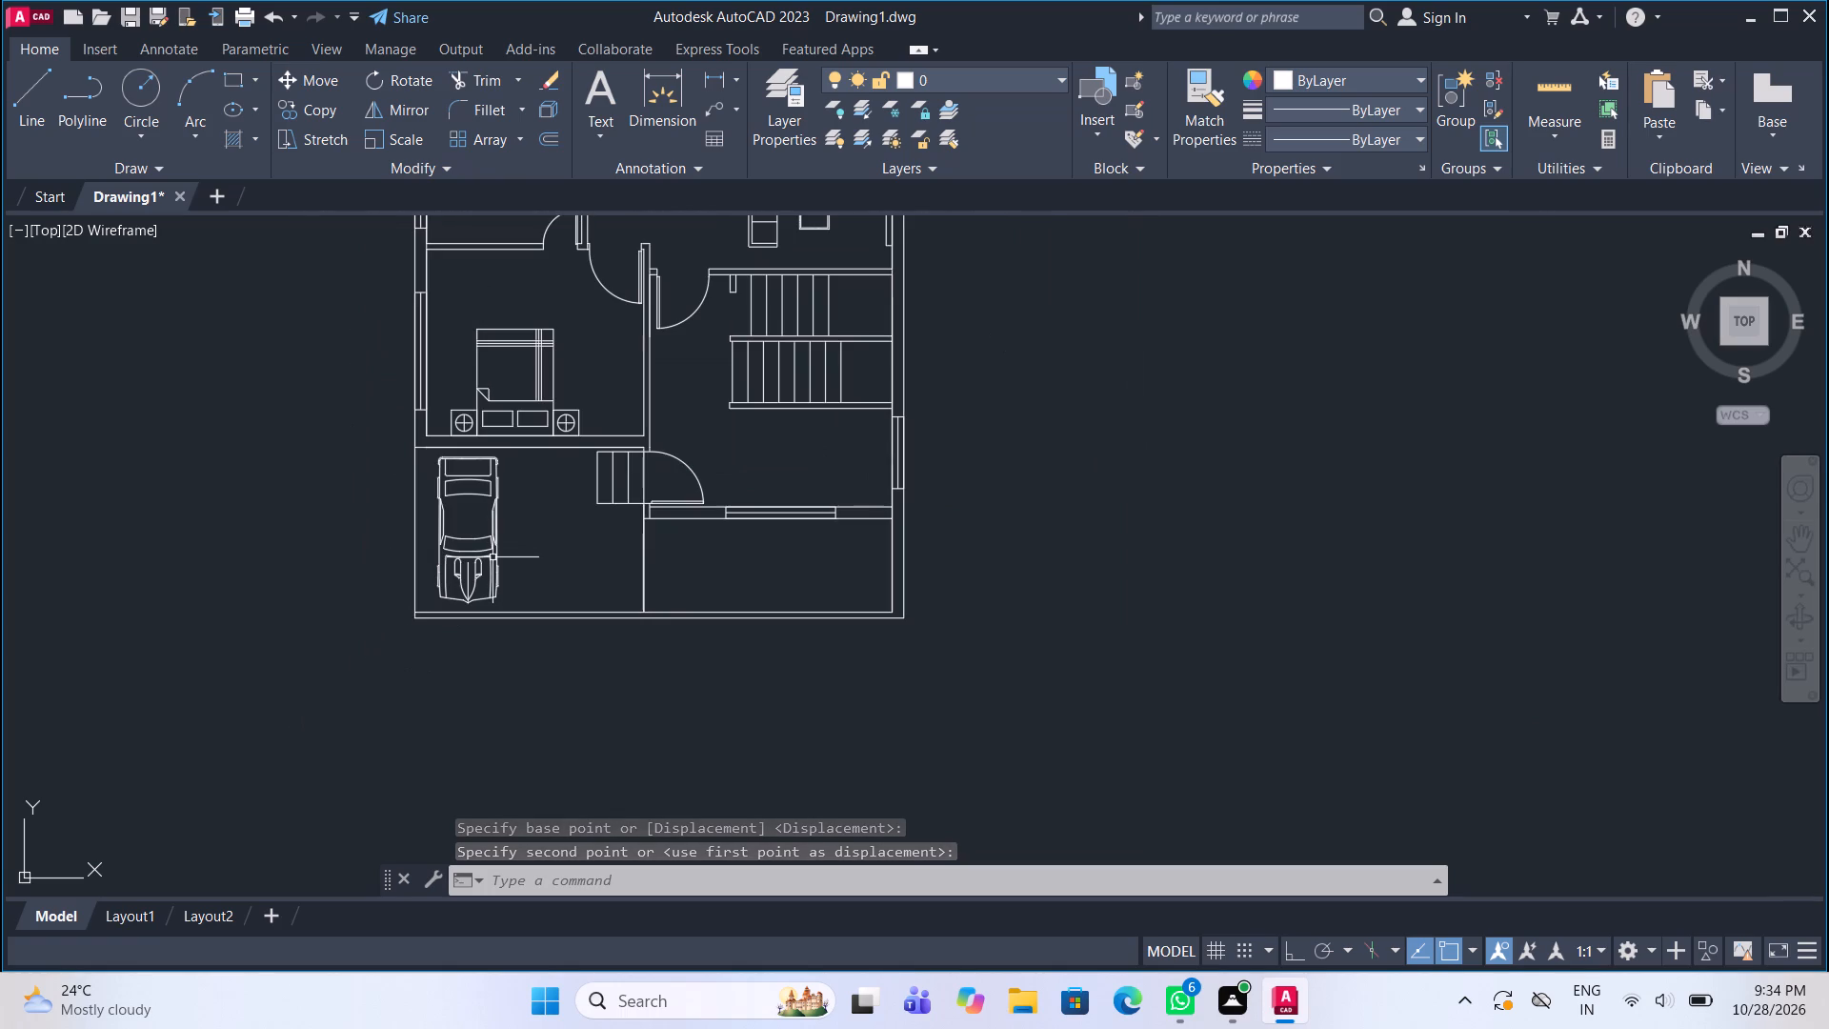
Erase the spare door, toilet and window symbols lying outside the floor plan, leaving out the plant.
{"action": "scroll", "coordinate": [579, 593], "scroll_direction": "down", "scroll_amount": 1}
{"action": "middle_click_drag", "start_coordinate": [579, 593], "coordinate": [573, 578]}
{"action": "scroll", "coordinate": [573, 578], "scroll_direction": "down", "scroll_amount": 1}
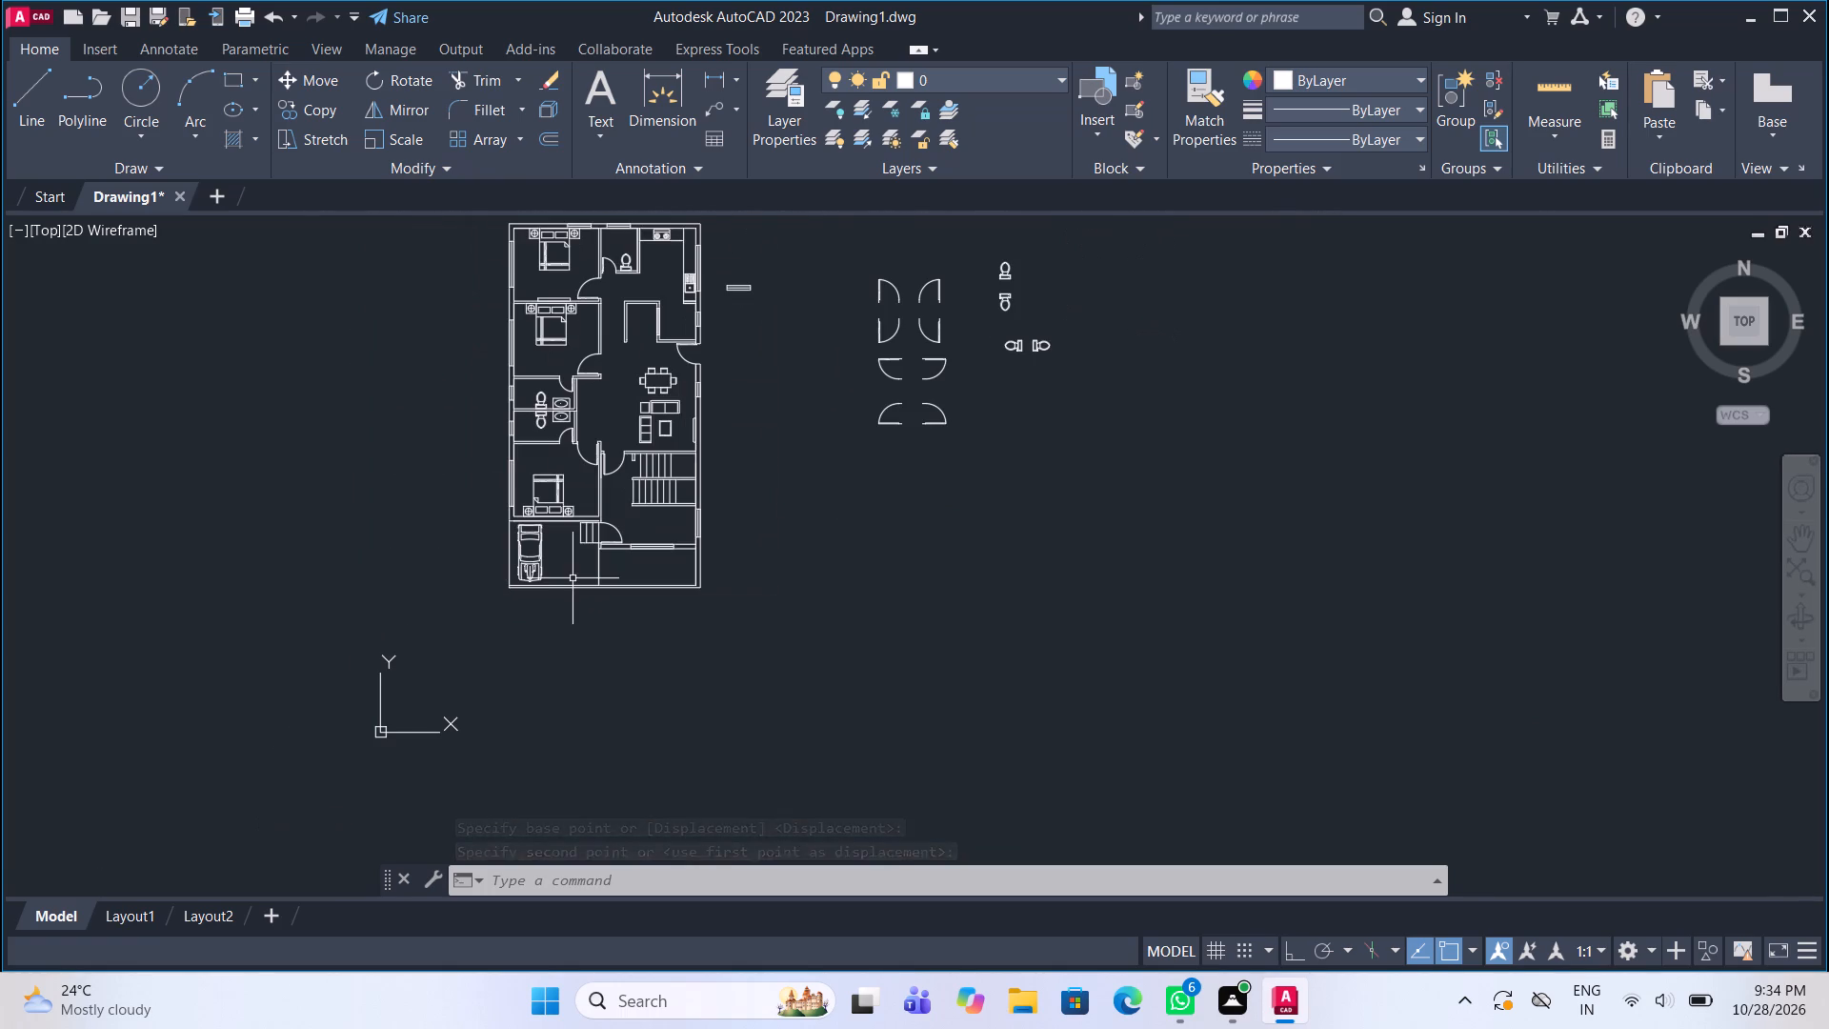
{"action": "scroll", "coordinate": [643, 547], "scroll_direction": "up", "scroll_amount": 2}
{"action": "middle_click_drag", "start_coordinate": [643, 547], "coordinate": [652, 564]}
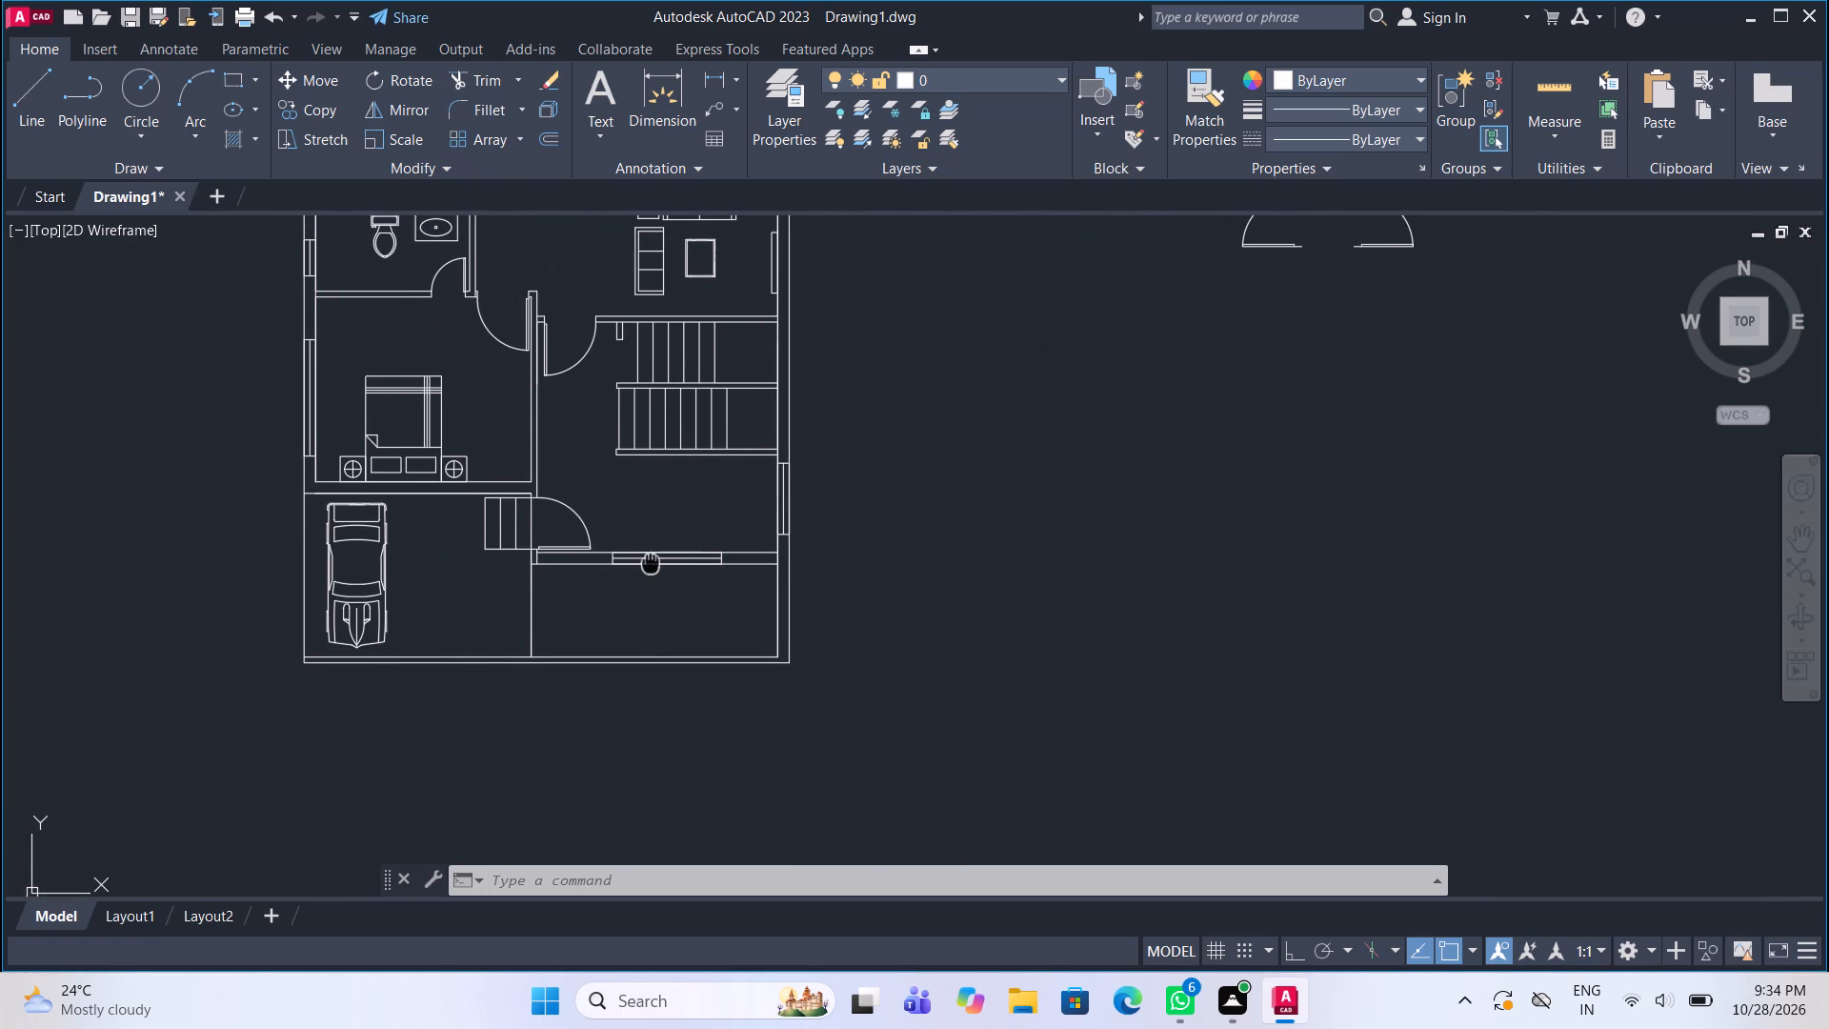
{"action": "middle_click_drag", "start_coordinate": [652, 564], "coordinate": [652, 565]}
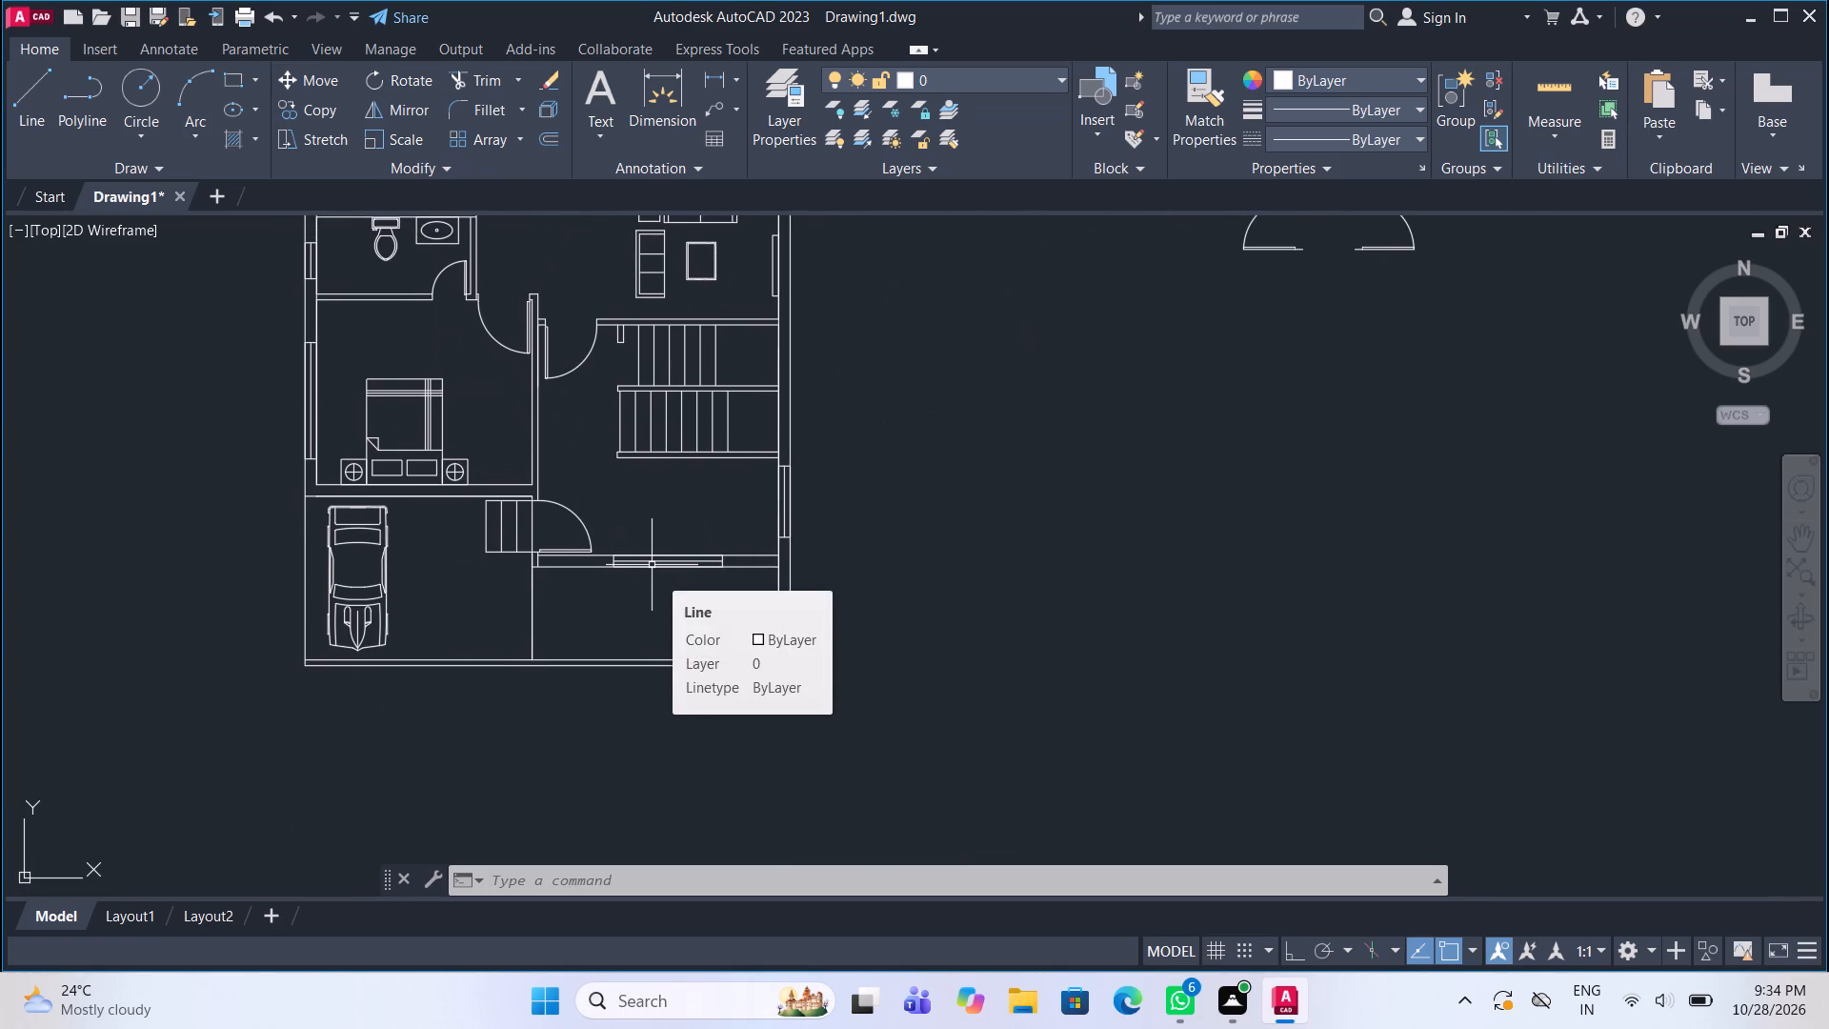
{"action": "scroll", "coordinate": [642, 595], "scroll_direction": "down", "scroll_amount": 2}
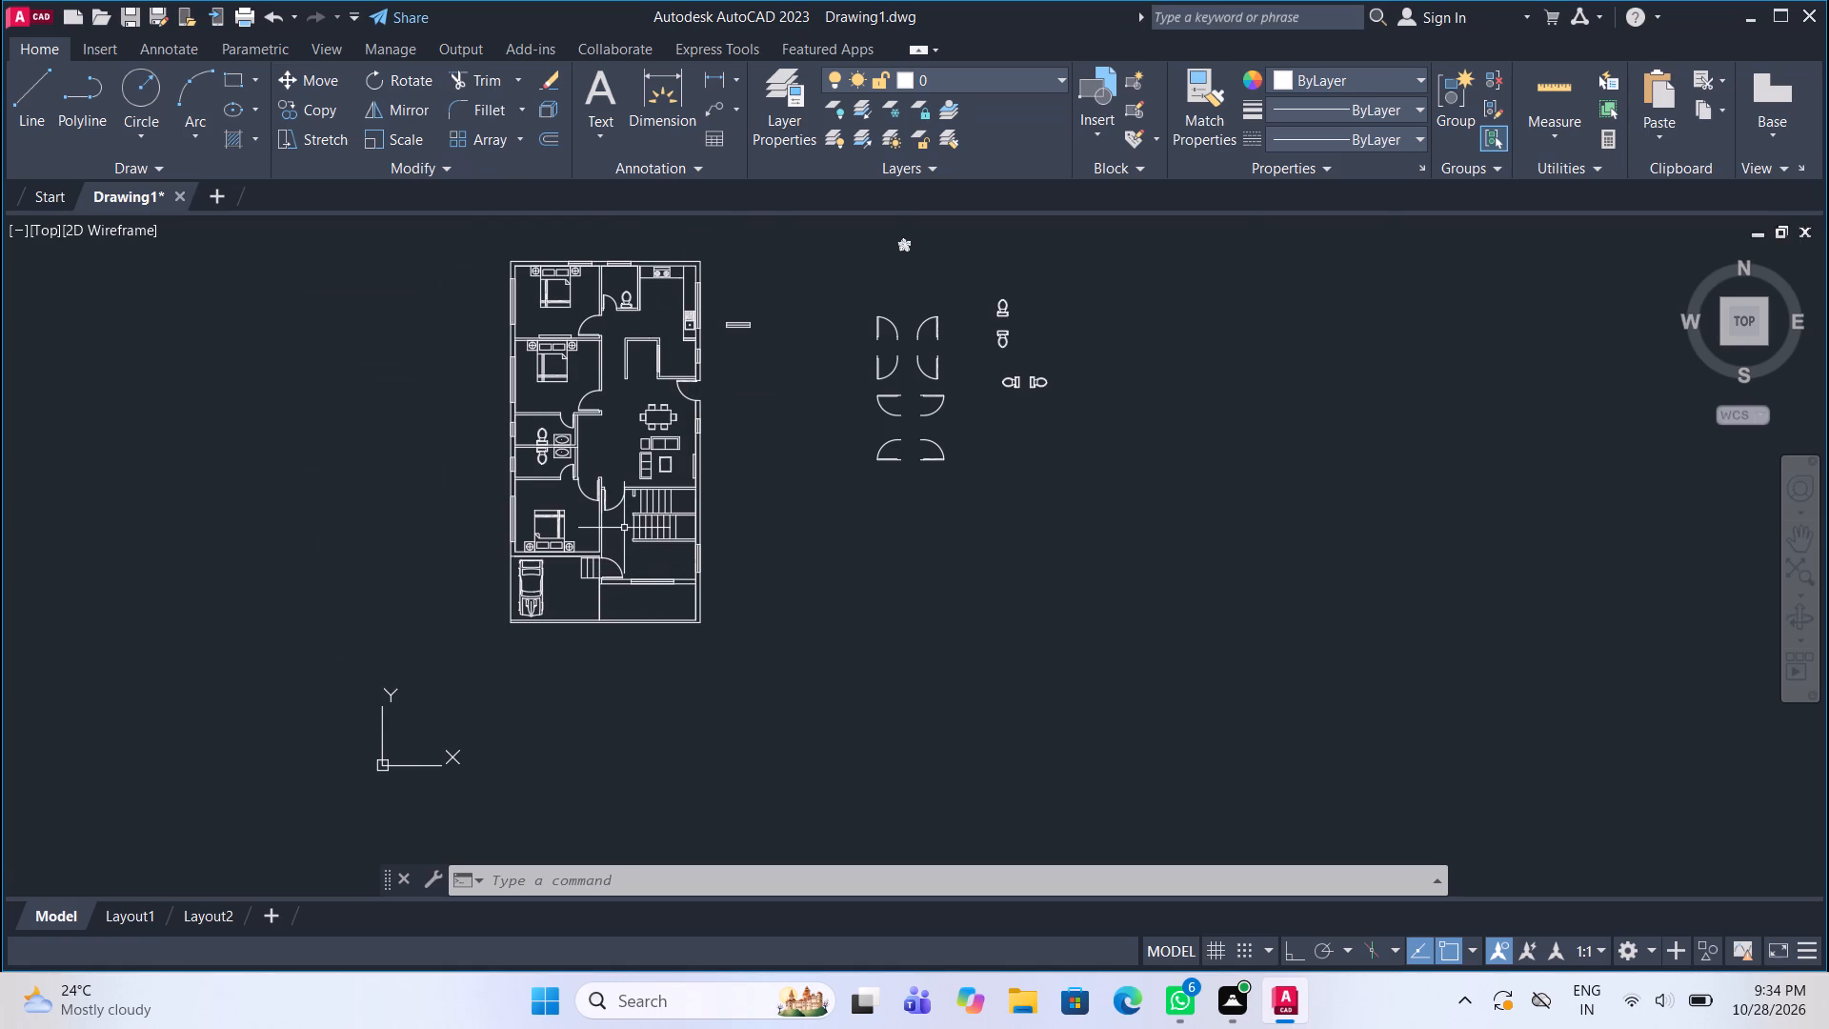
{"action": "middle_click_drag", "start_coordinate": [631, 407], "coordinate": [645, 489]}
{"action": "scroll", "coordinate": [646, 388], "scroll_direction": "up", "scroll_amount": 3}
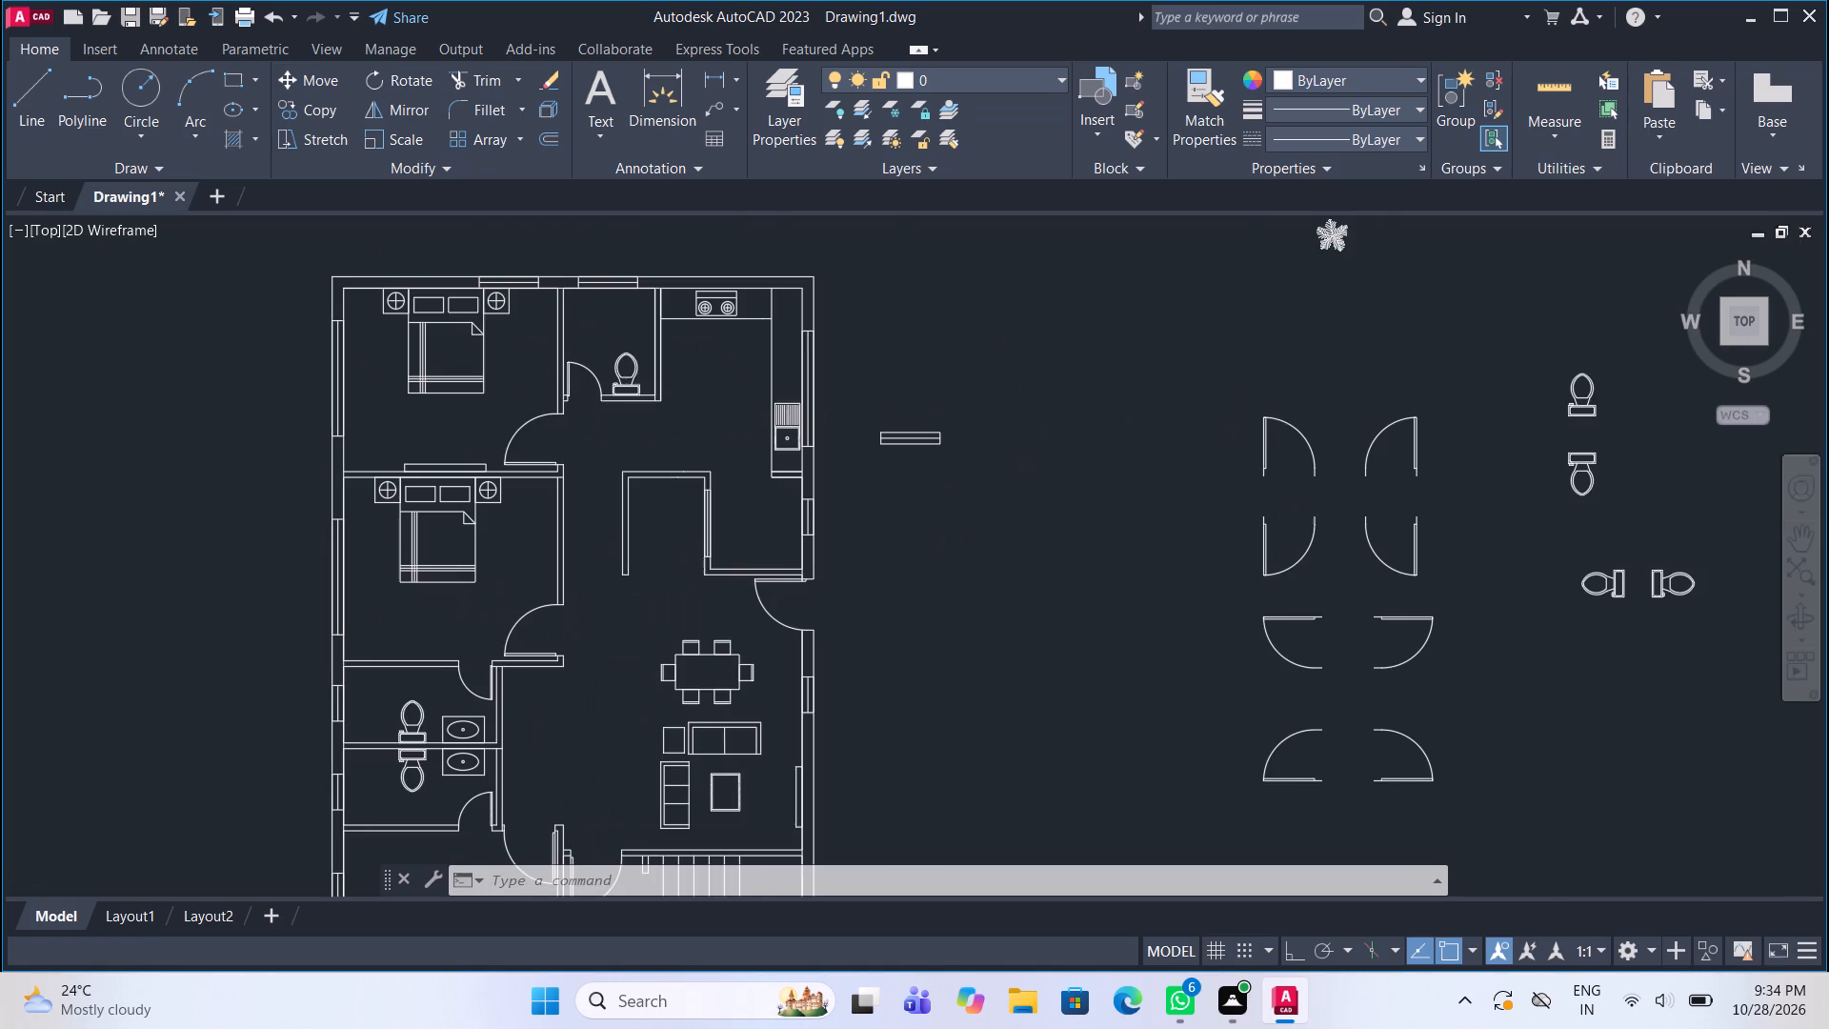
{"action": "scroll", "coordinate": [646, 384], "scroll_direction": "down", "scroll_amount": 3}
{"action": "left_click", "coordinate": [1118, 621]}
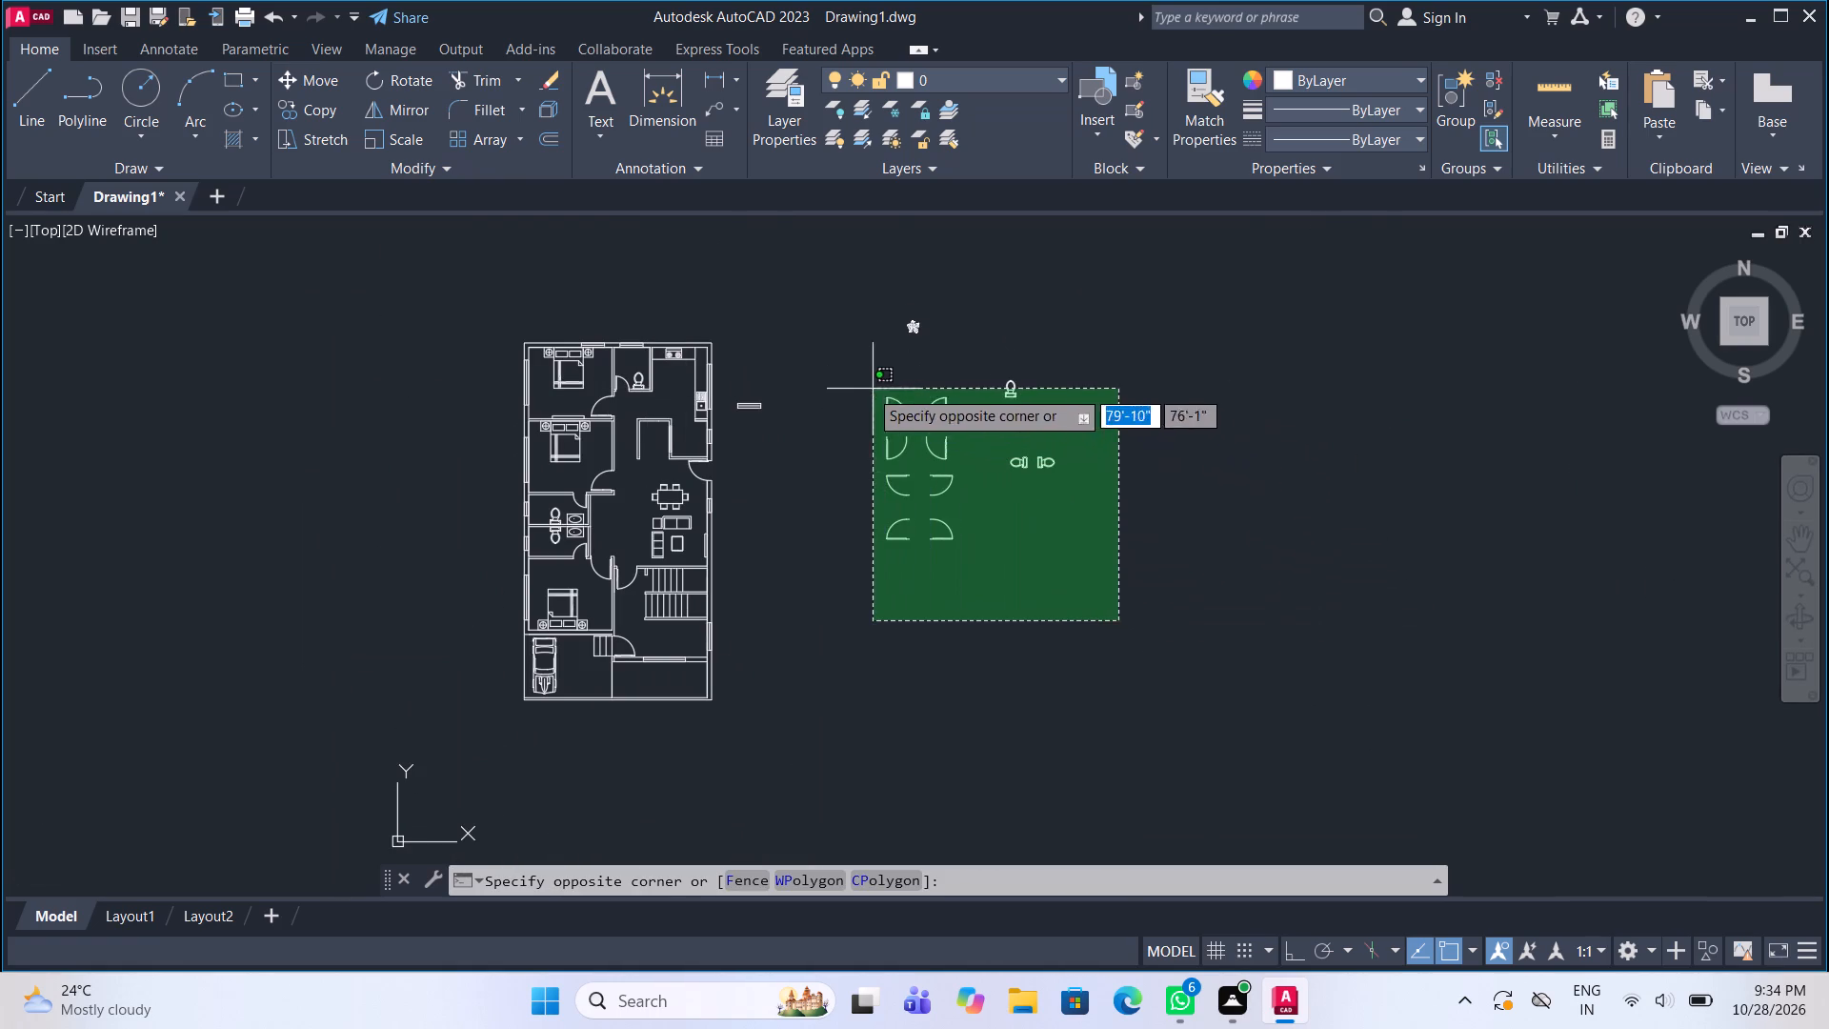
{"action": "left_click", "coordinate": [733, 377]}
{"action": "key", "text": "Delete"}
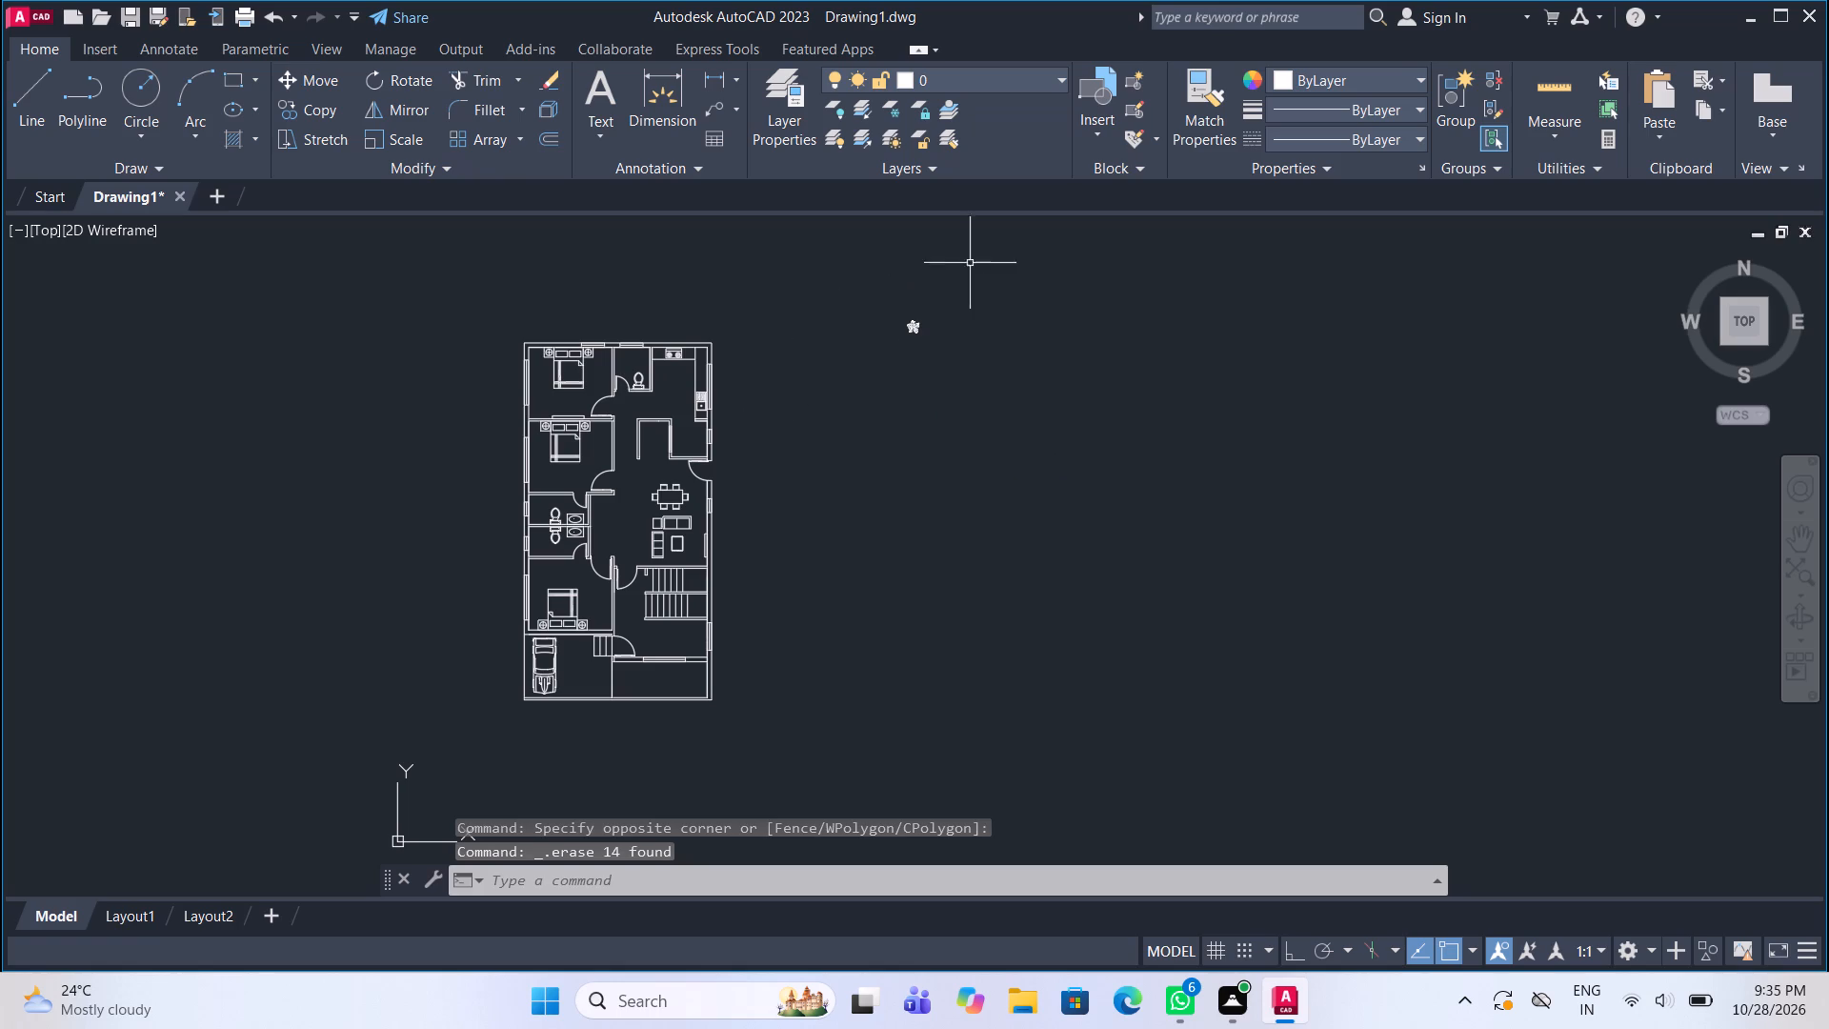
Move the plant into the open area below the front window, near its upper corner beside the outer wall.
{"action": "scroll", "coordinate": [921, 326], "scroll_direction": "up", "scroll_amount": 3}
{"action": "left_click", "coordinate": [903, 326]}
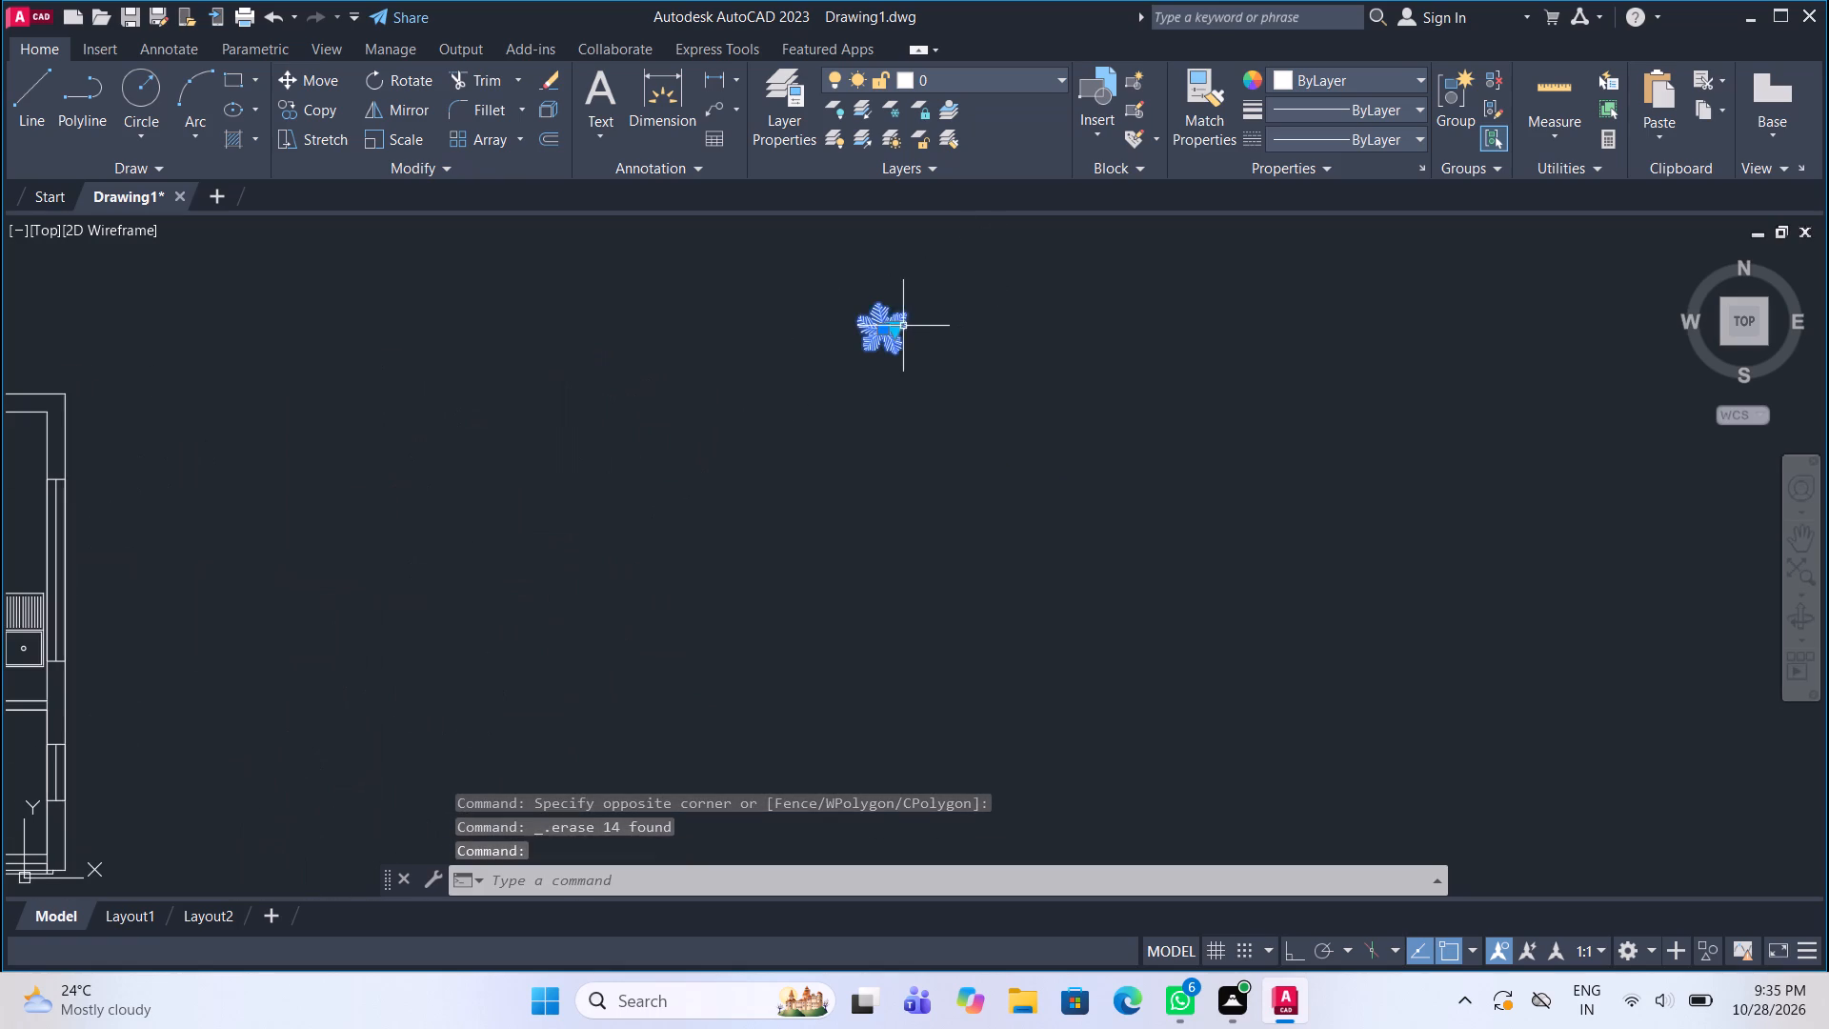
{"action": "left_click_drag", "start_coordinate": [310, 81], "coordinate": [317, 91]}
{"action": "left_click_drag", "start_coordinate": [885, 327], "coordinate": [933, 328]}
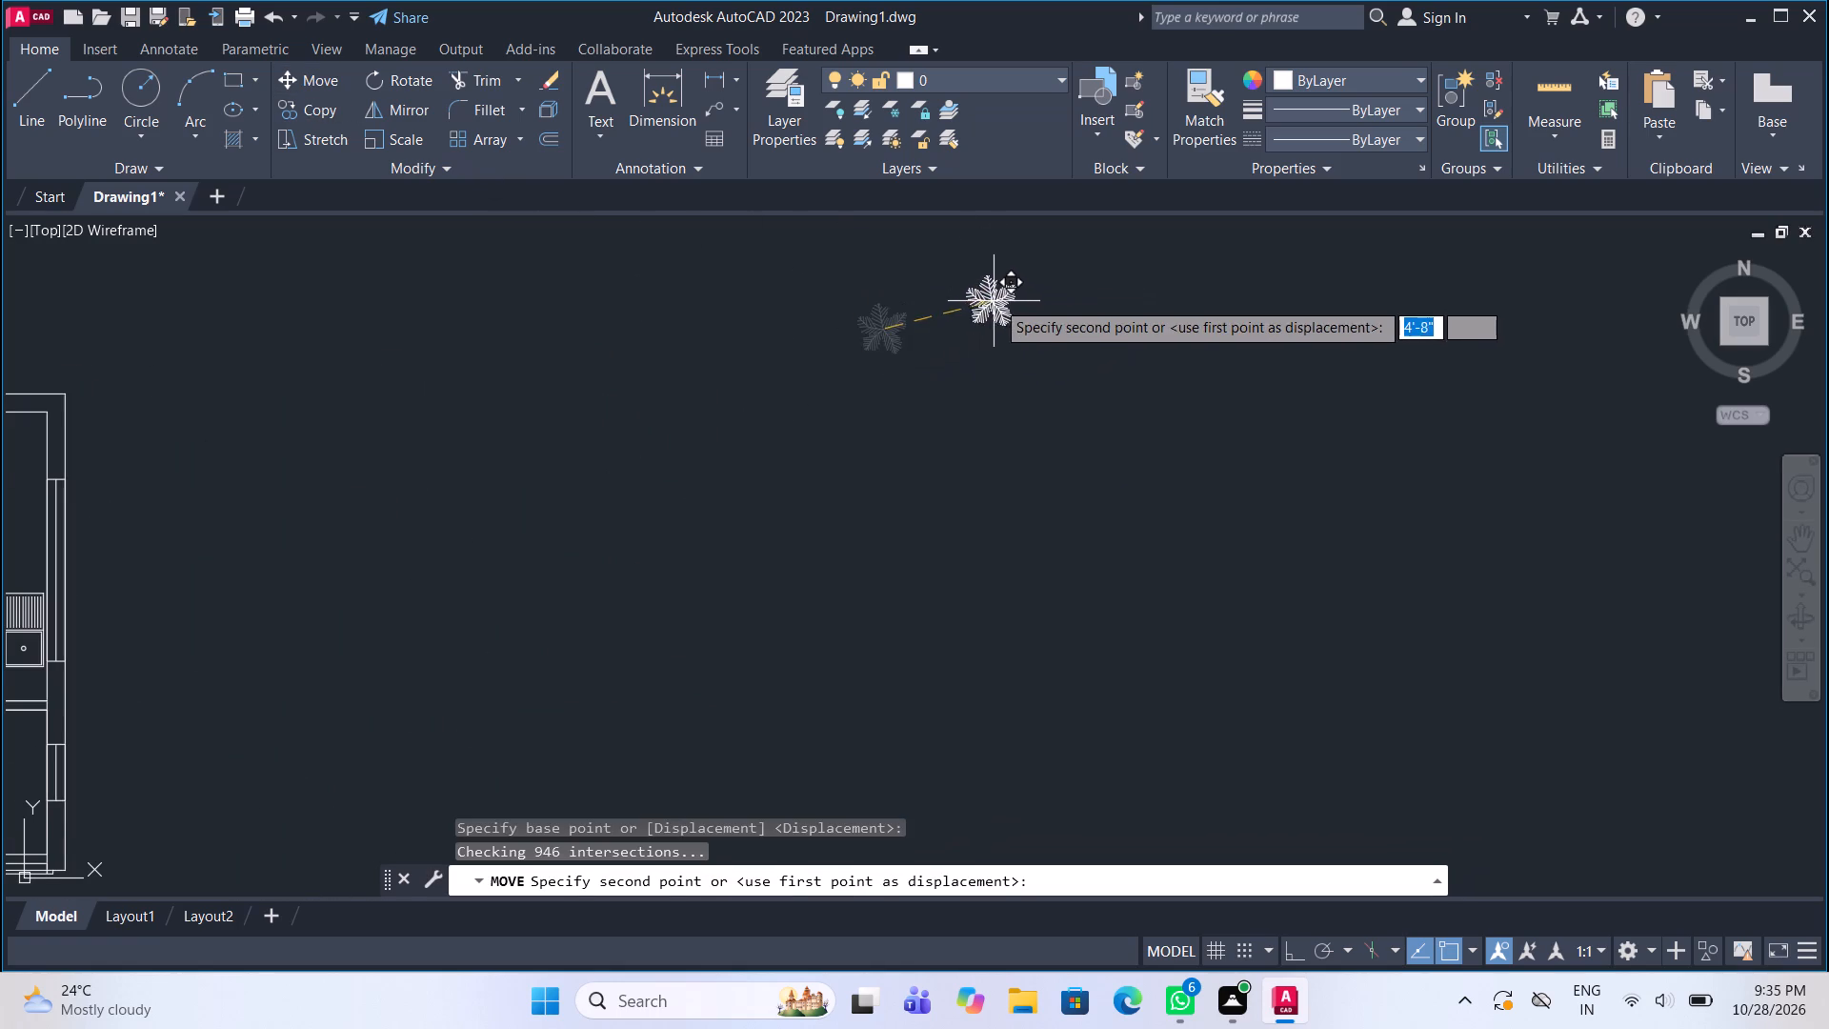
{"action": "scroll", "coordinate": [995, 300], "scroll_direction": "down", "scroll_amount": 2}
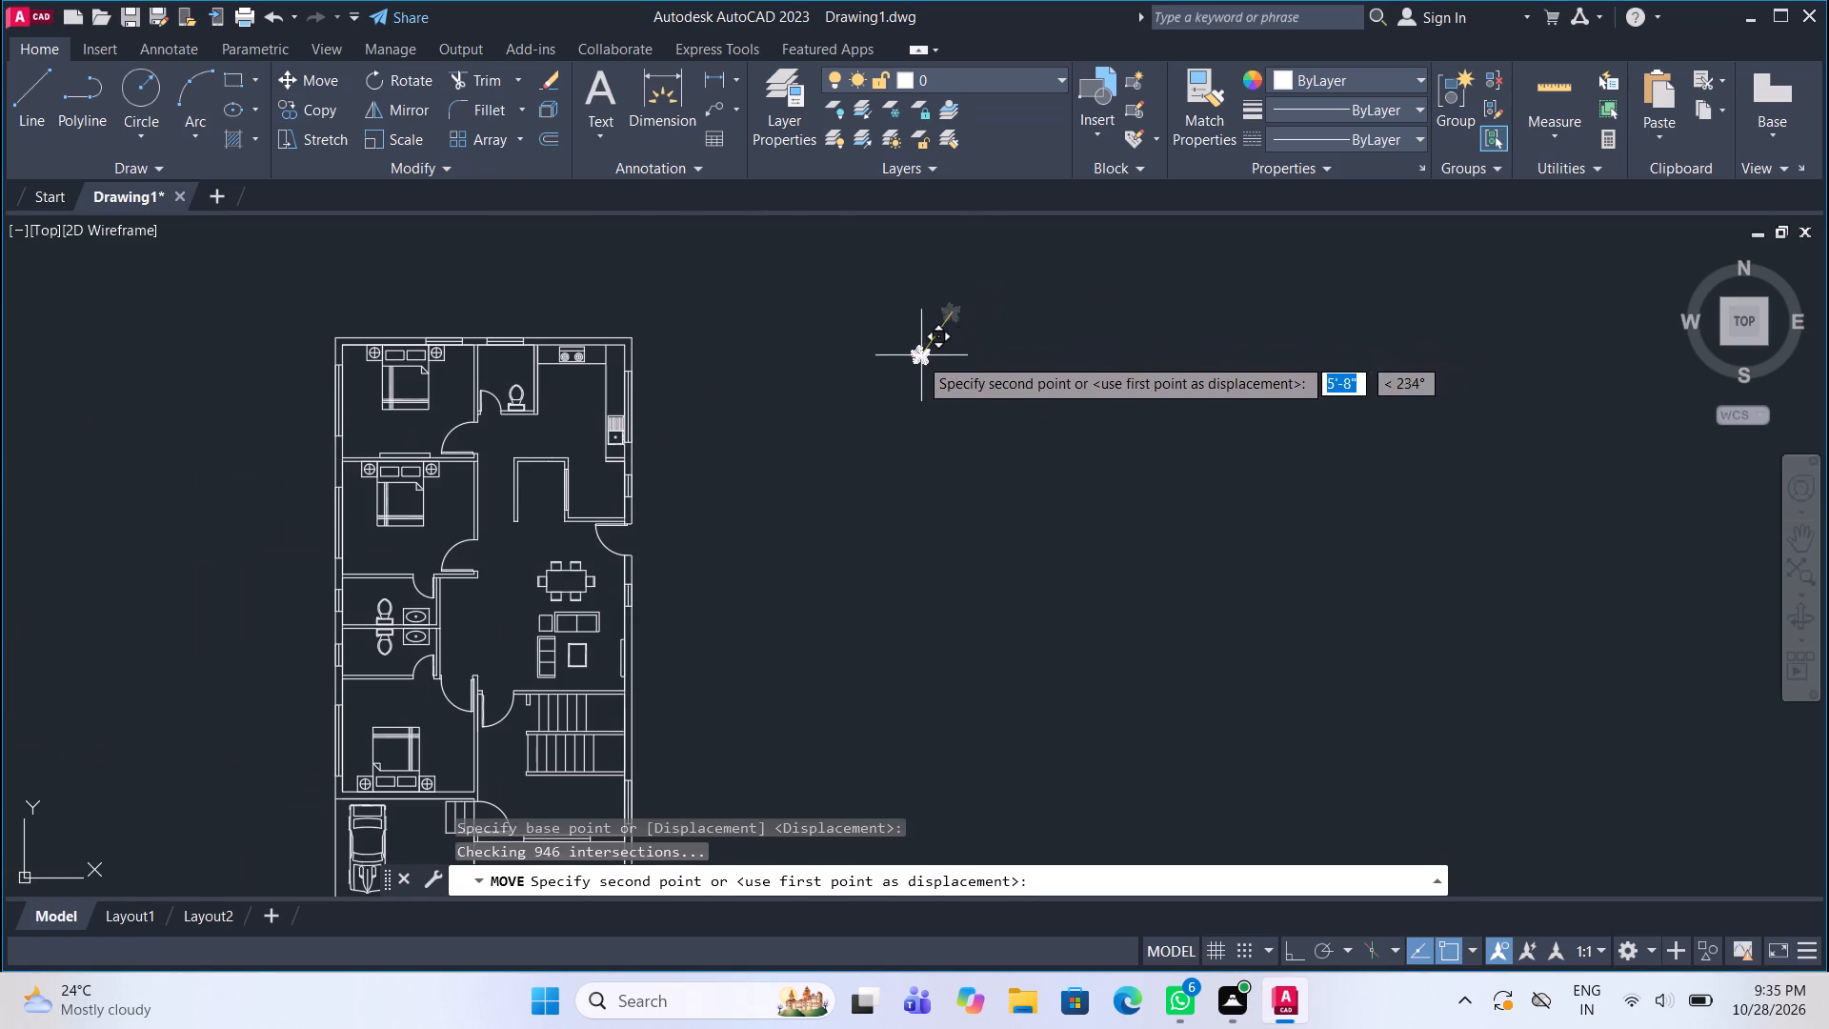
{"action": "middle_click_drag", "start_coordinate": [693, 606], "coordinate": [728, 348]}
{"action": "scroll", "coordinate": [553, 639], "scroll_direction": "up", "scroll_amount": 3}
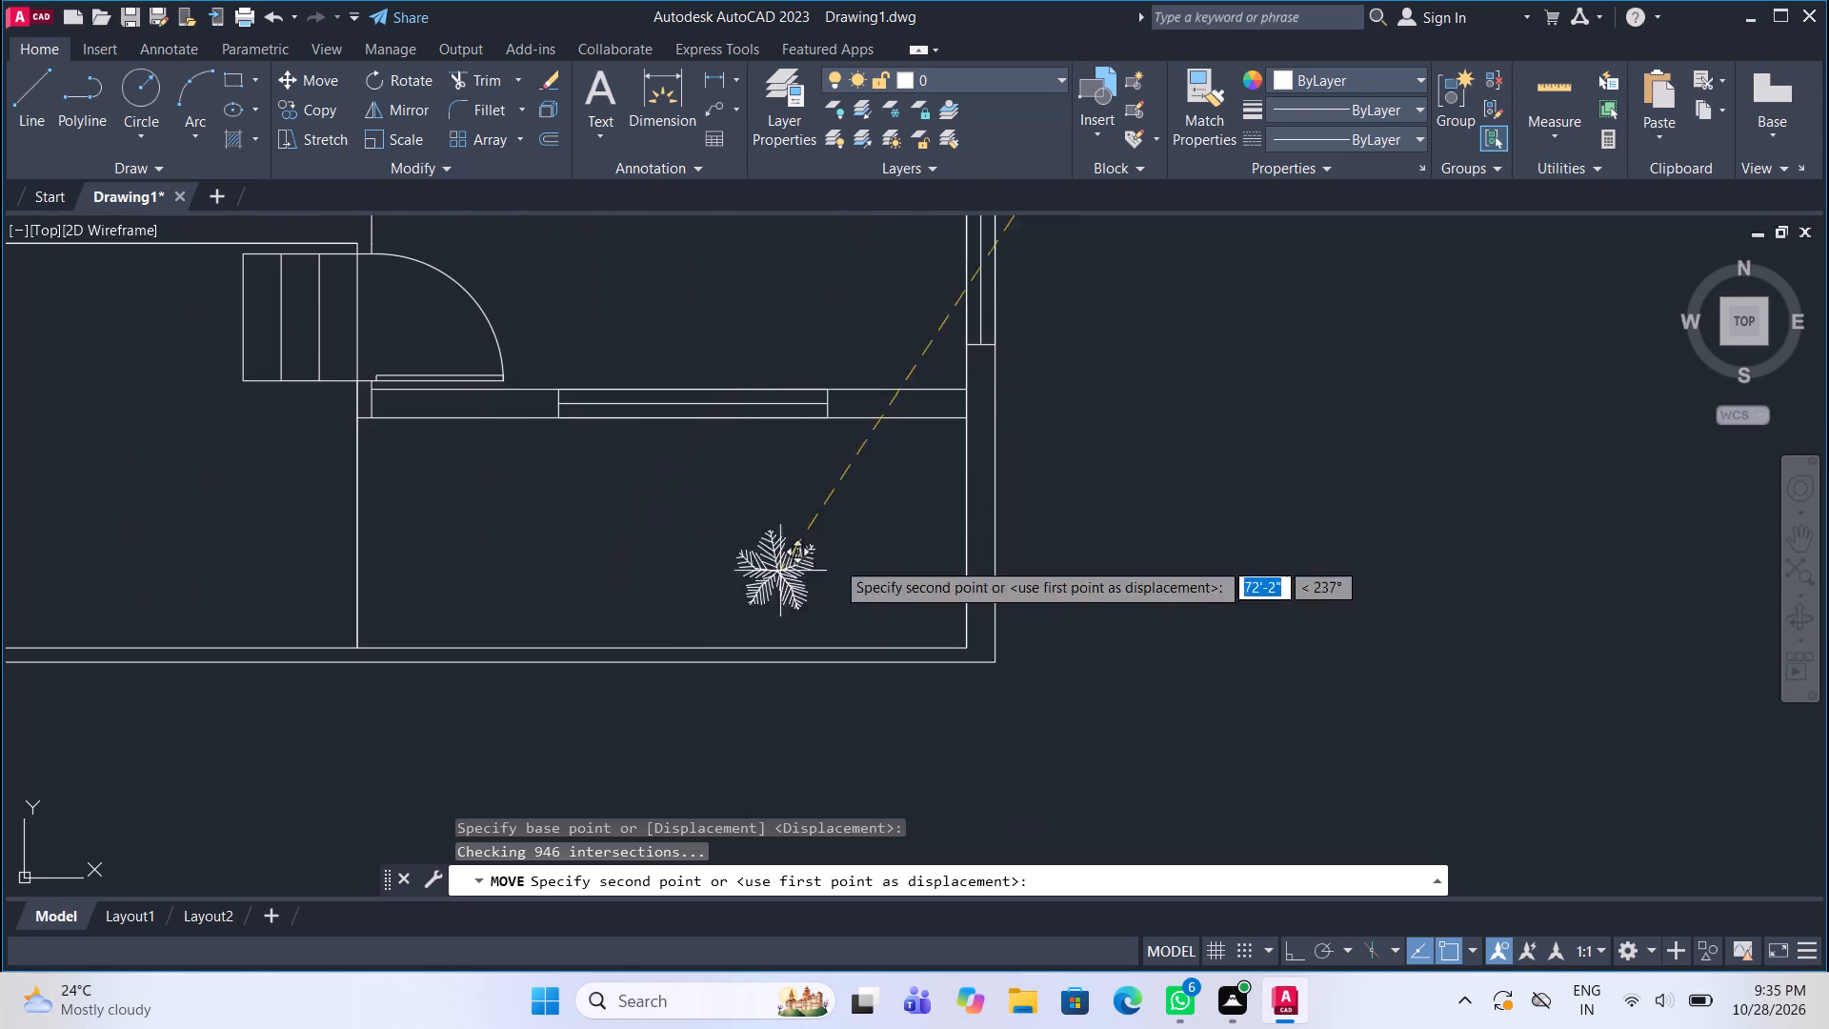
{"action": "left_click", "coordinate": [914, 468]}
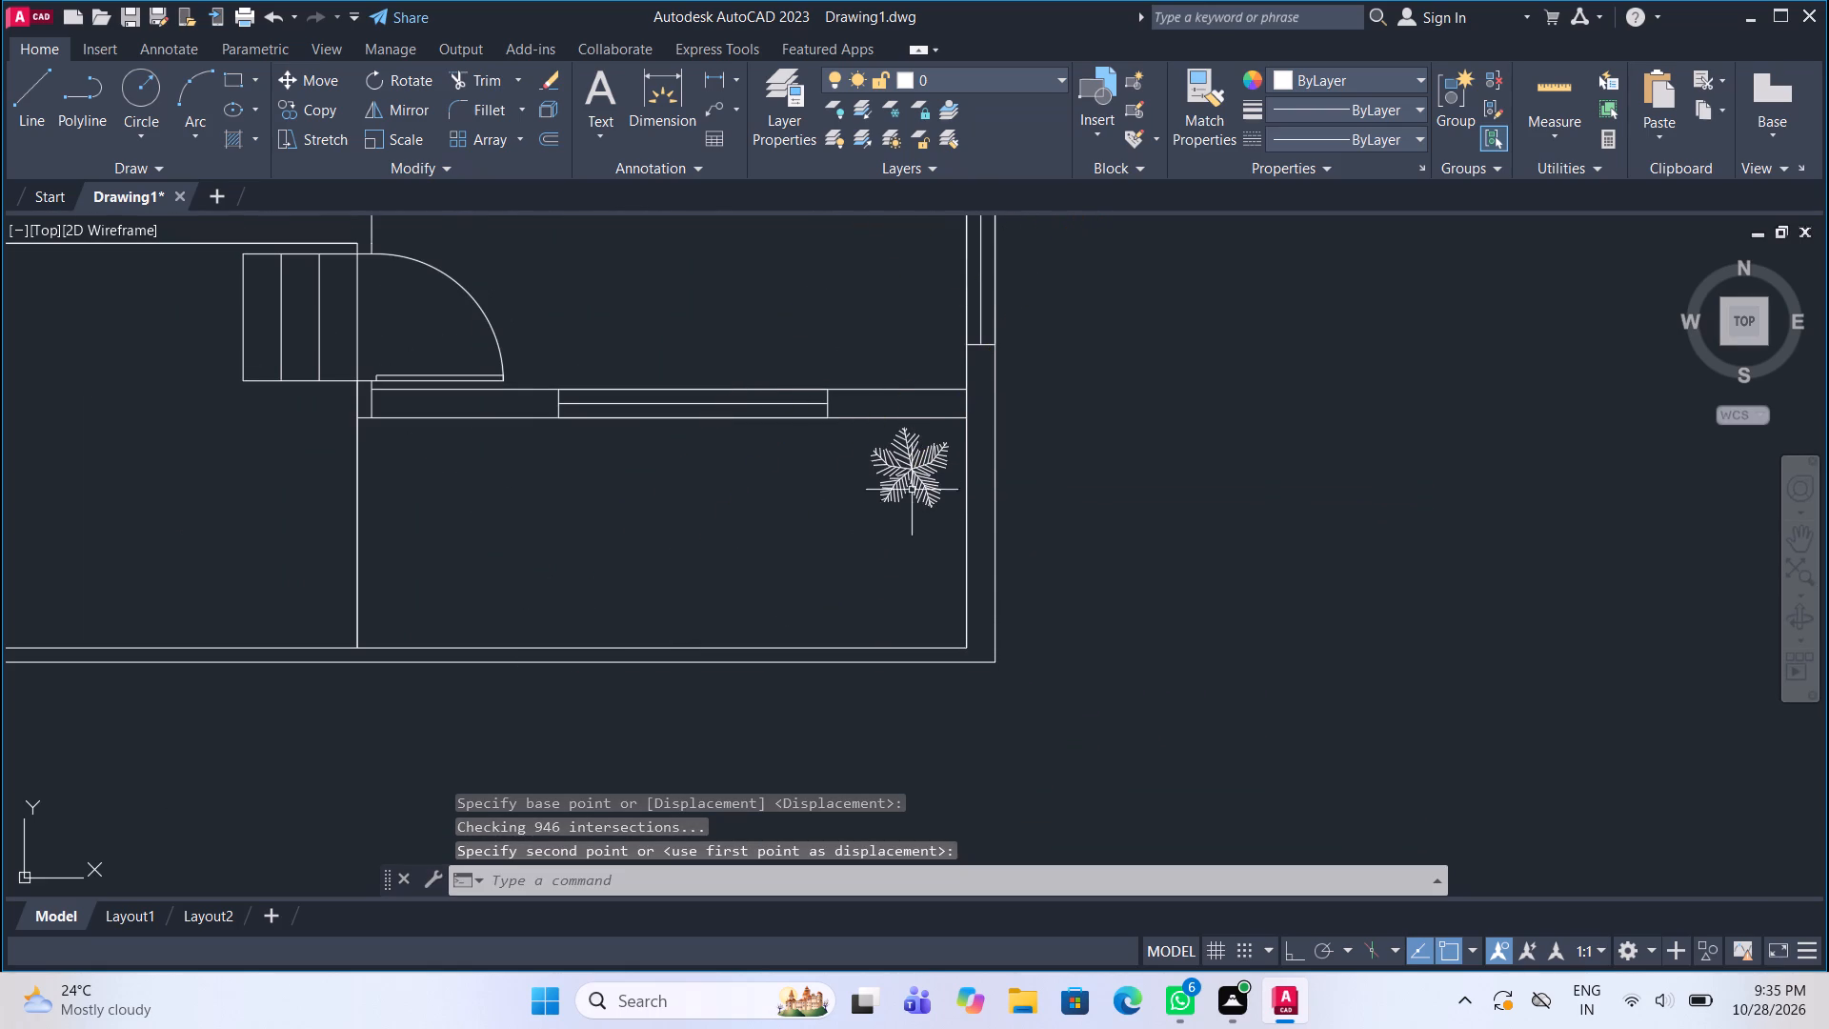
Copy the plant once, placing the duplicate just below the original beside the same outer wall.
{"action": "left_click", "coordinate": [912, 478]}
{"action": "left_click", "coordinate": [296, 106]}
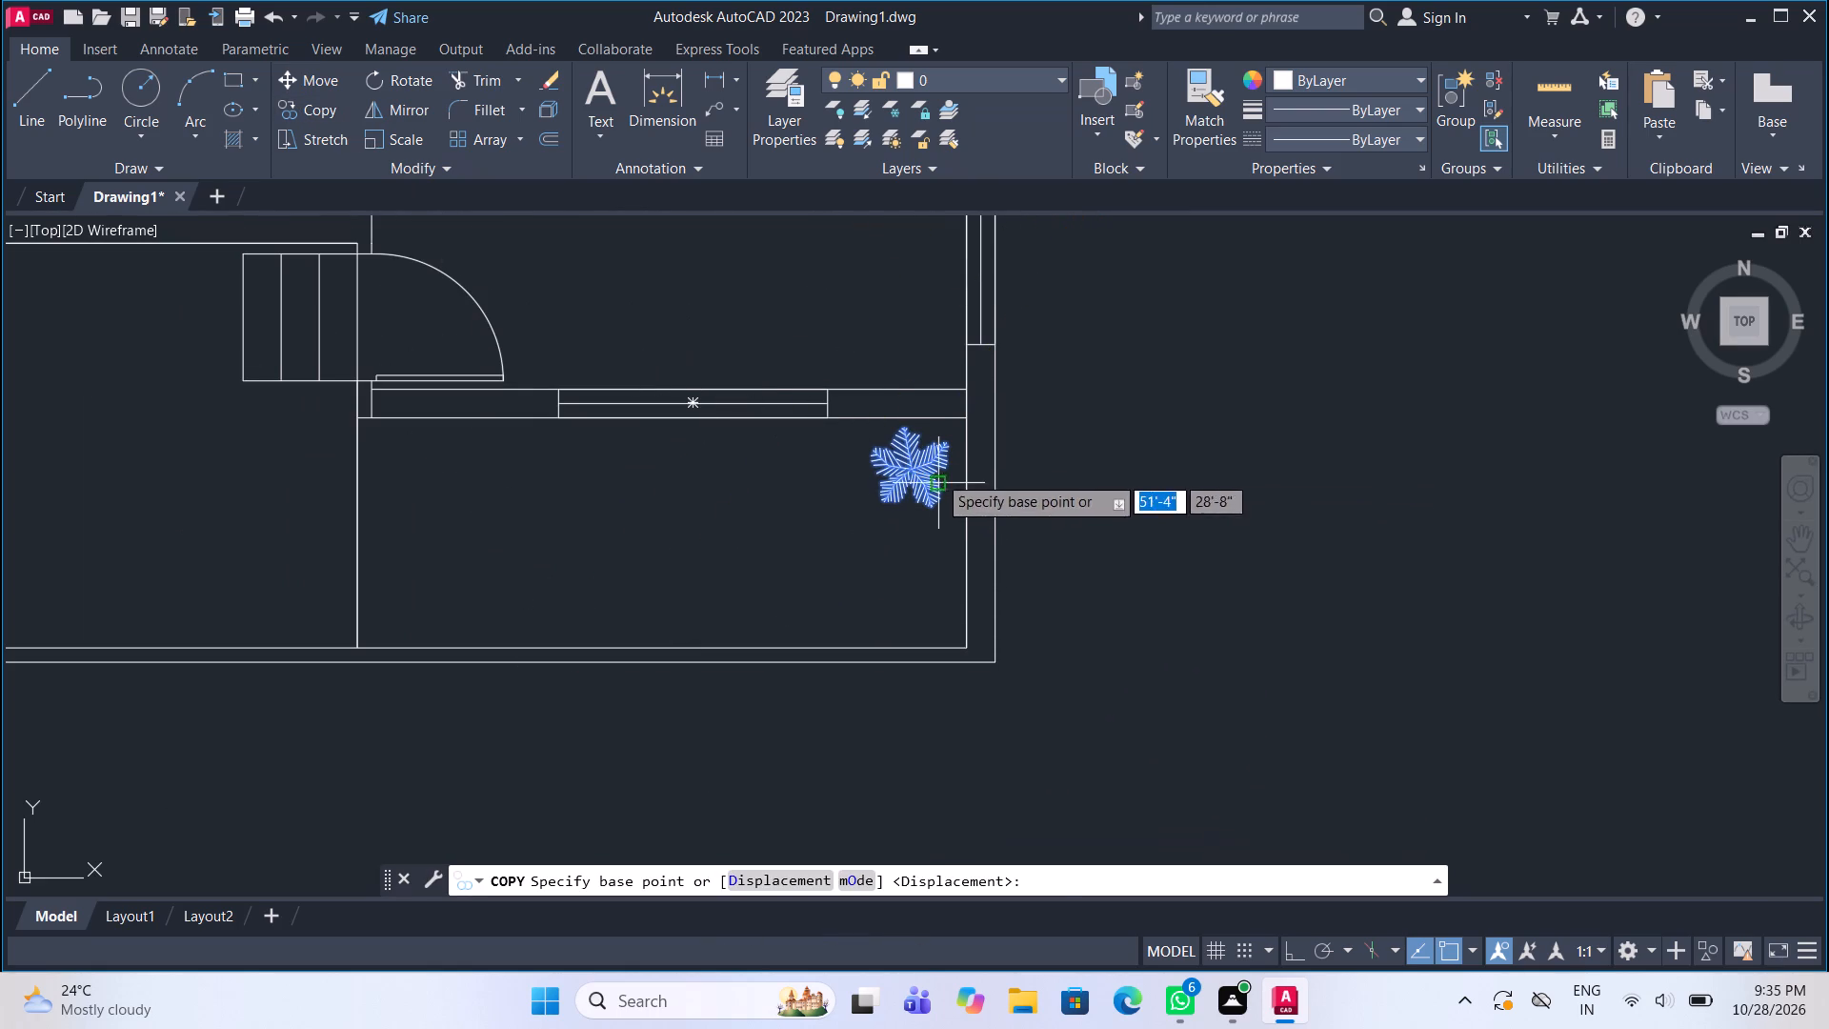
{"action": "left_click", "coordinate": [927, 466]}
{"action": "left_click", "coordinate": [932, 587]}
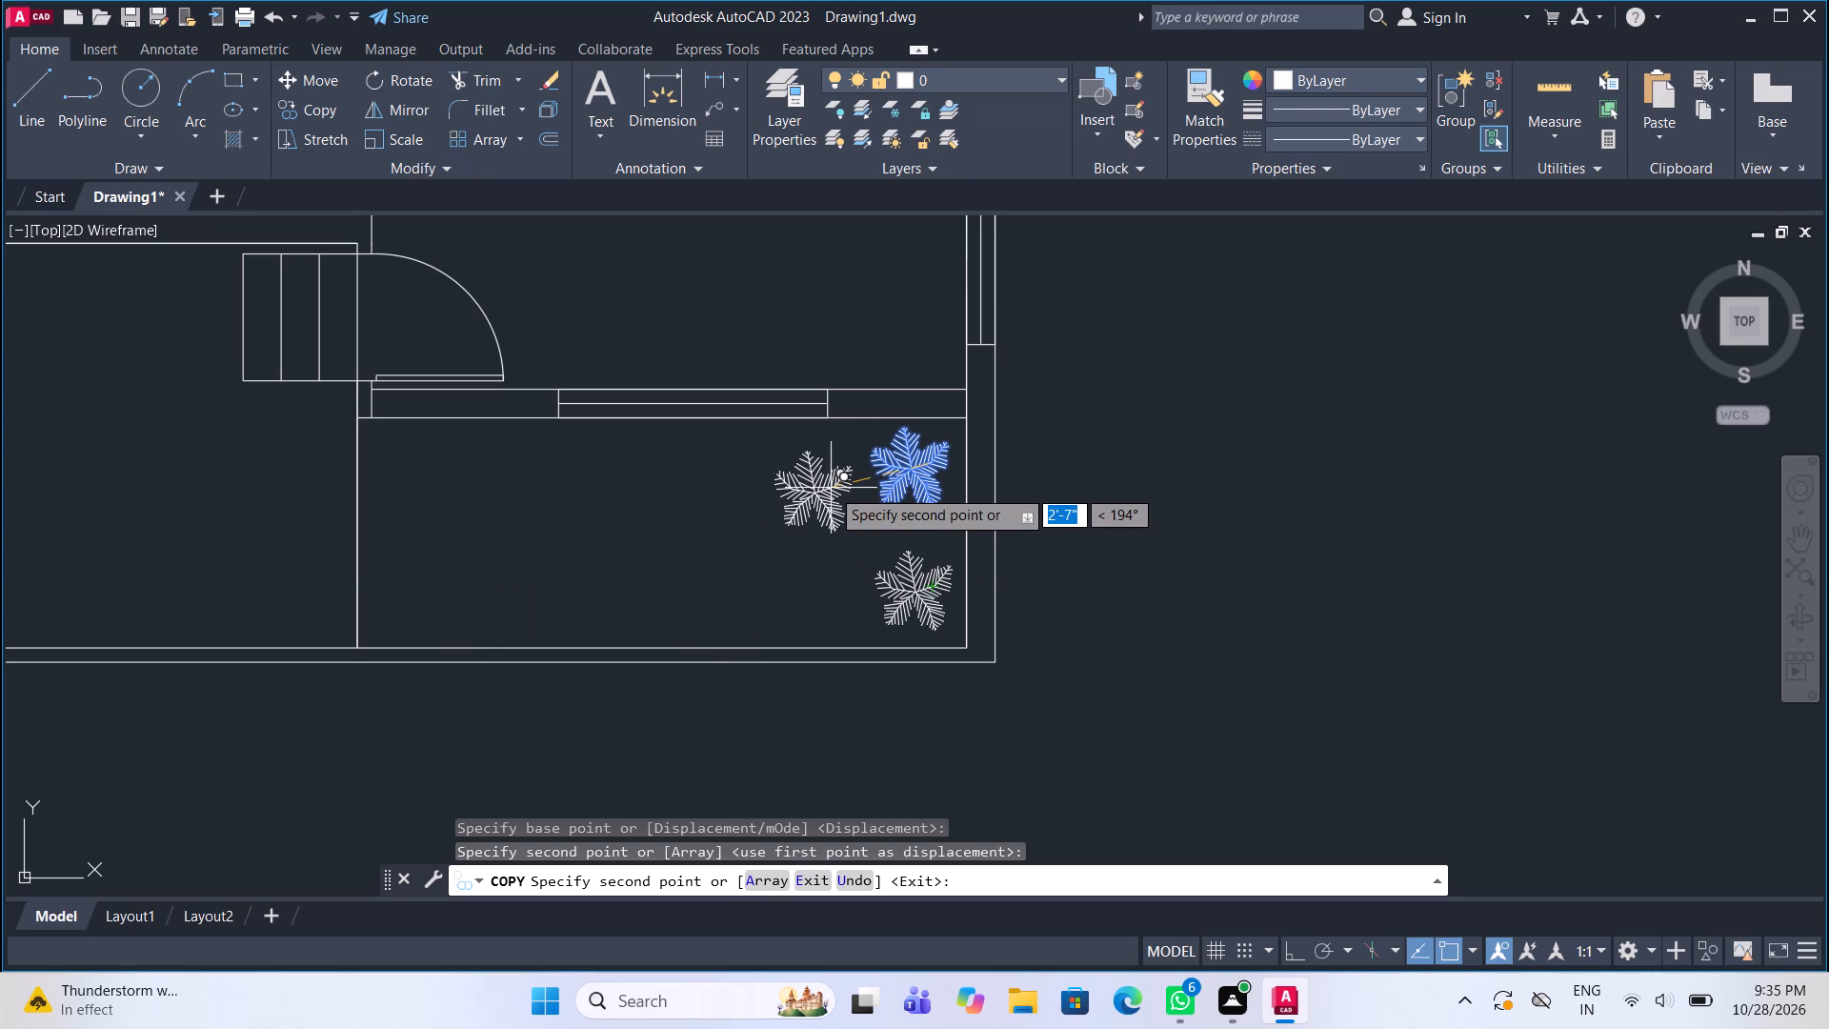
{"action": "key", "text": "Escape"}
Offset the outer face line of the plan's top wall 1" into the wall.
{"action": "scroll", "coordinate": [834, 469], "scroll_direction": "down", "scroll_amount": 5}
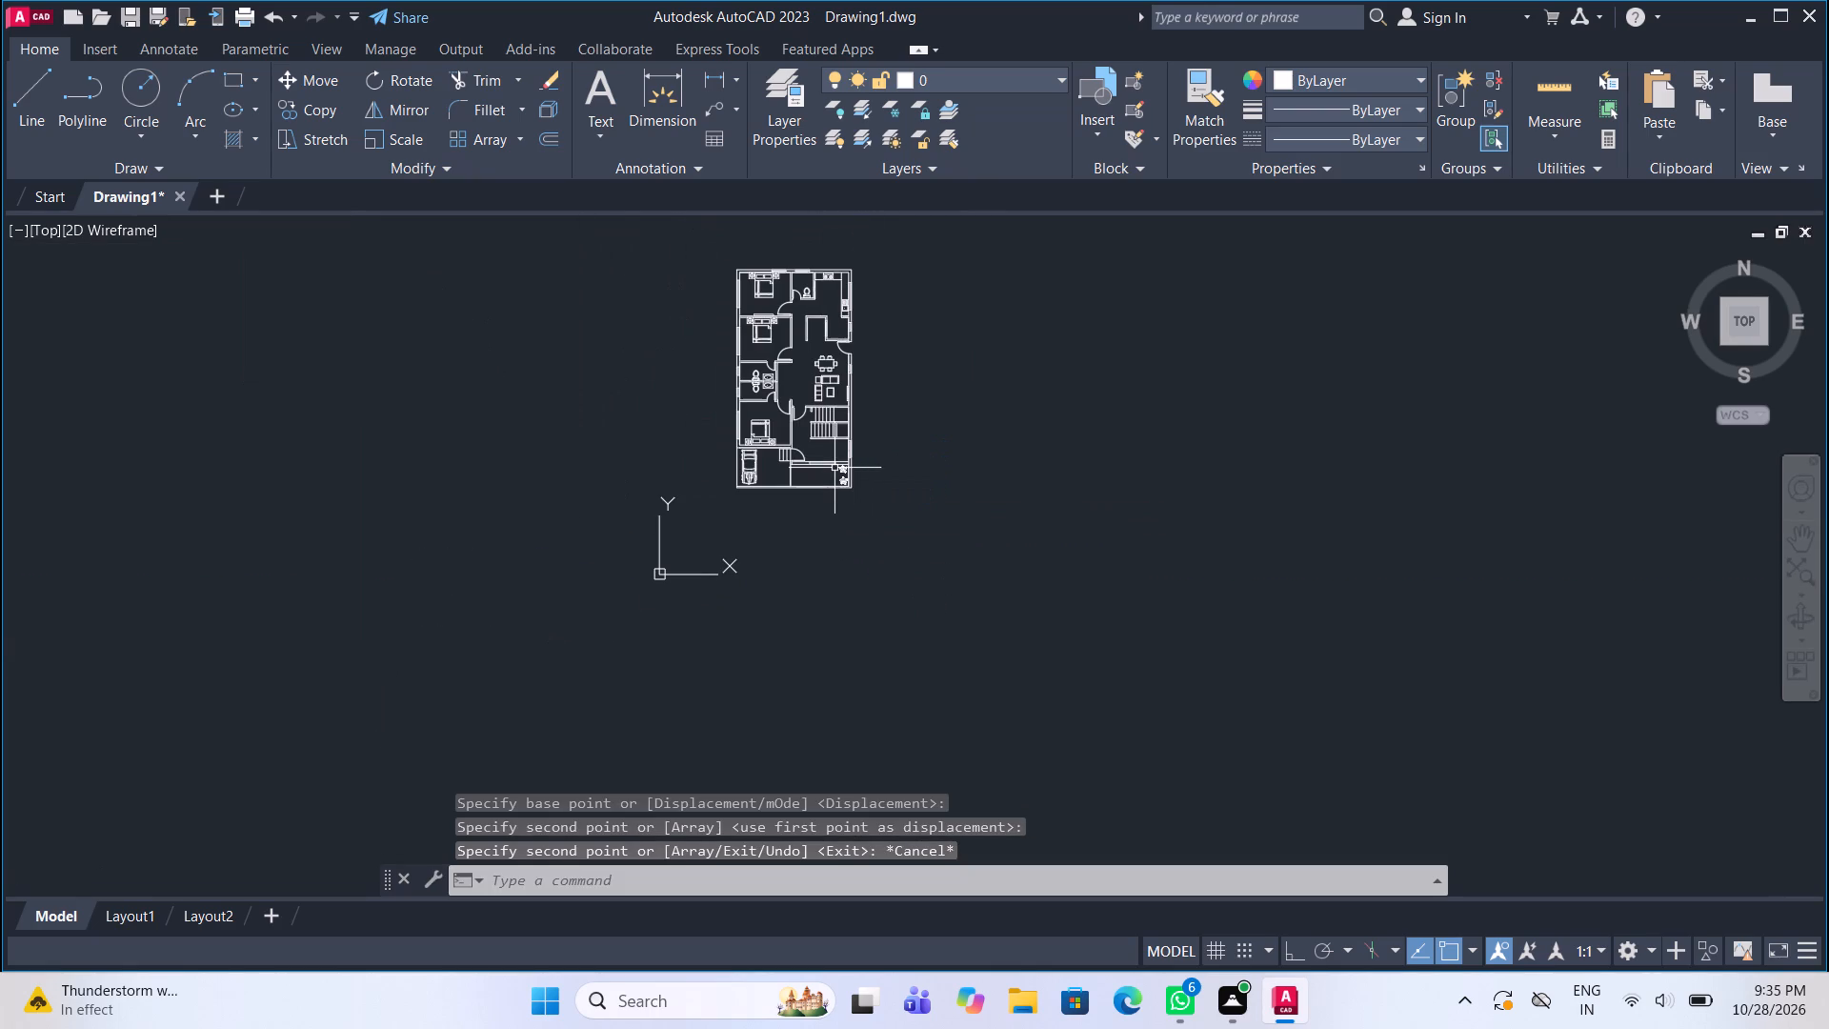
{"action": "middle_click_drag", "start_coordinate": [794, 442], "coordinate": [895, 499]}
{"action": "scroll", "coordinate": [909, 521], "scroll_direction": "up", "scroll_amount": 4}
{"action": "scroll", "coordinate": [909, 521], "scroll_direction": "down", "scroll_amount": 2}
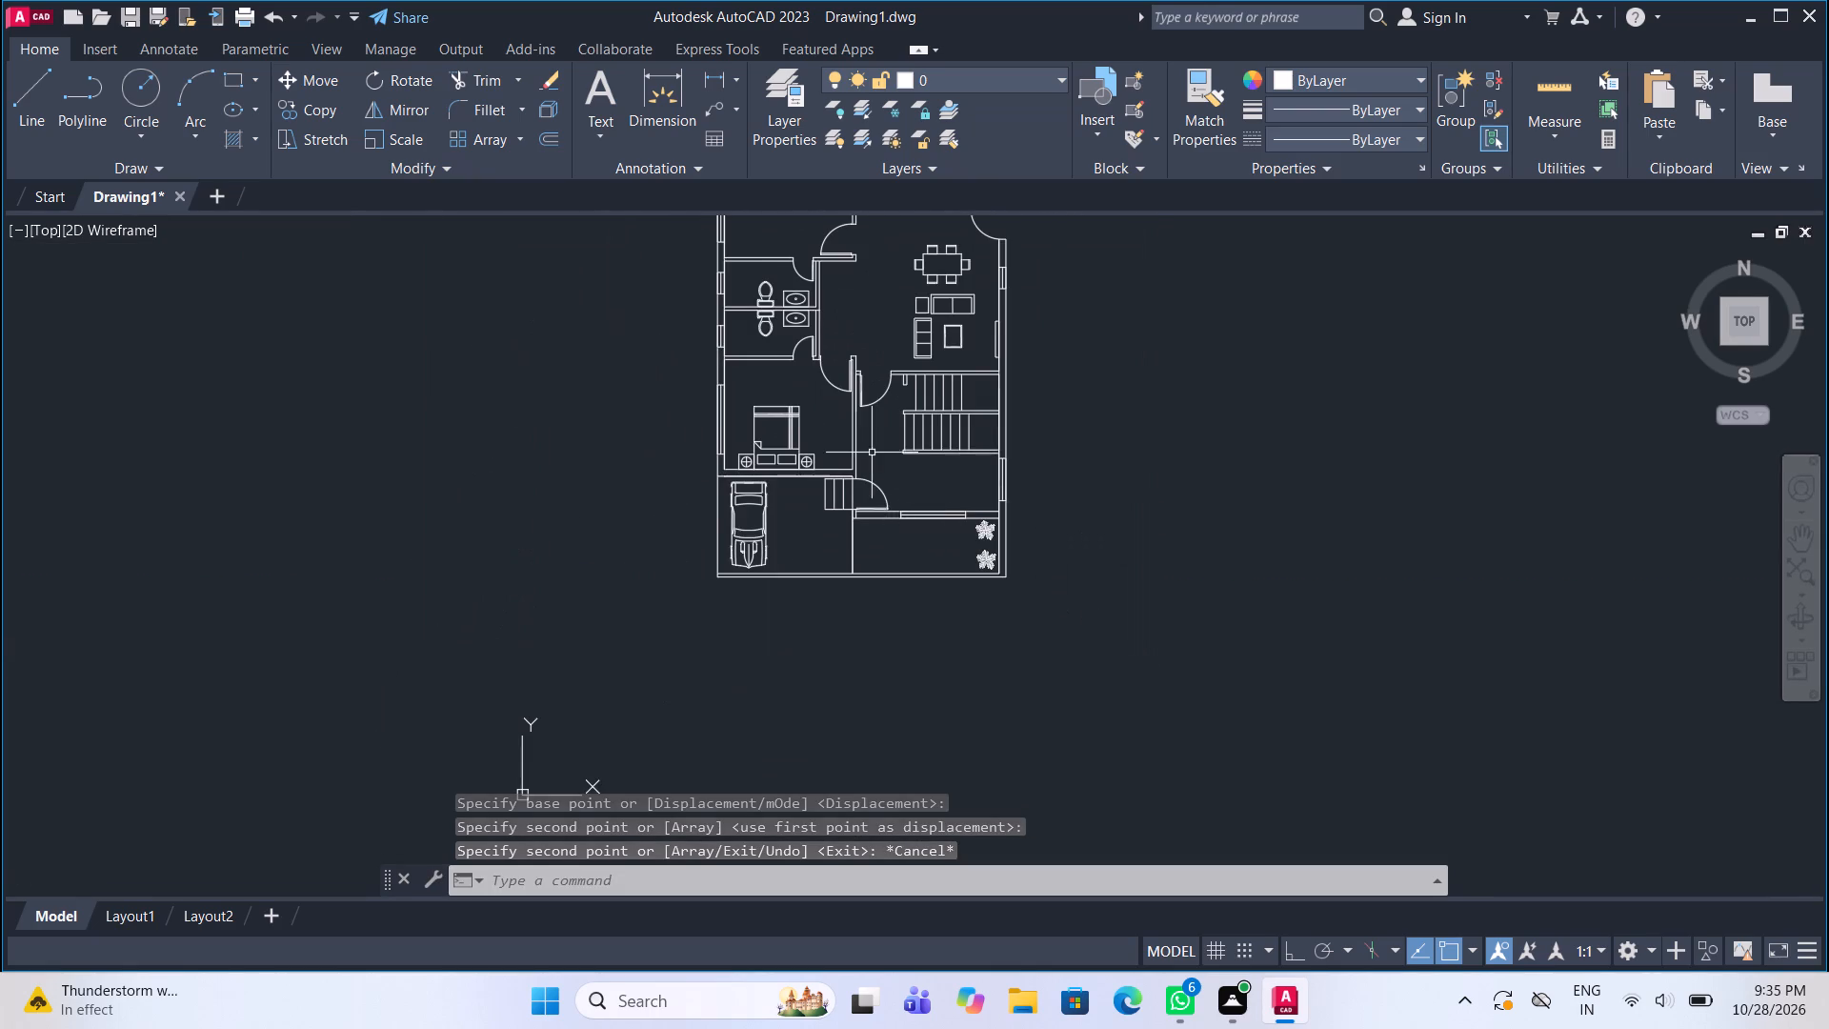
{"action": "middle_click_drag", "start_coordinate": [871, 451], "coordinate": [880, 491]}
{"action": "middle_click_drag", "start_coordinate": [784, 429], "coordinate": [793, 533]}
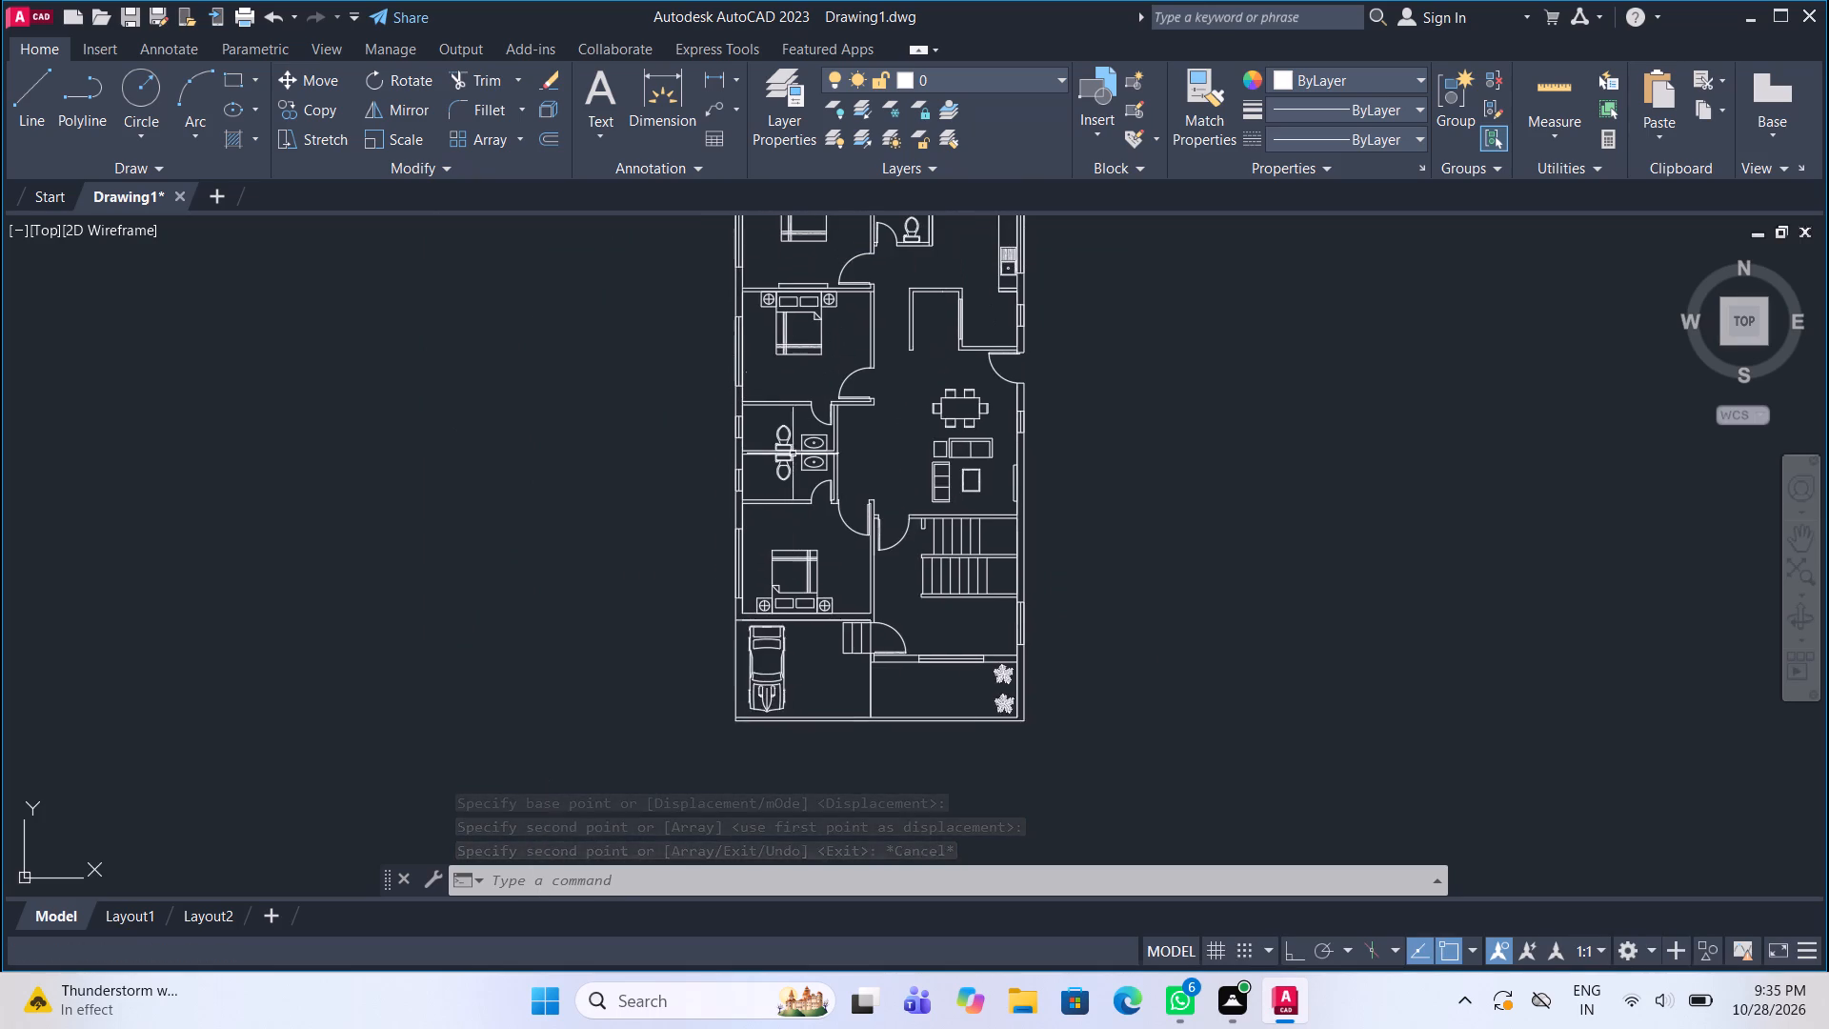
{"action": "middle_click_drag", "start_coordinate": [797, 283], "coordinate": [805, 433]}
{"action": "scroll", "coordinate": [761, 317], "scroll_direction": "up", "scroll_amount": 4}
{"action": "left_click", "coordinate": [778, 333]}
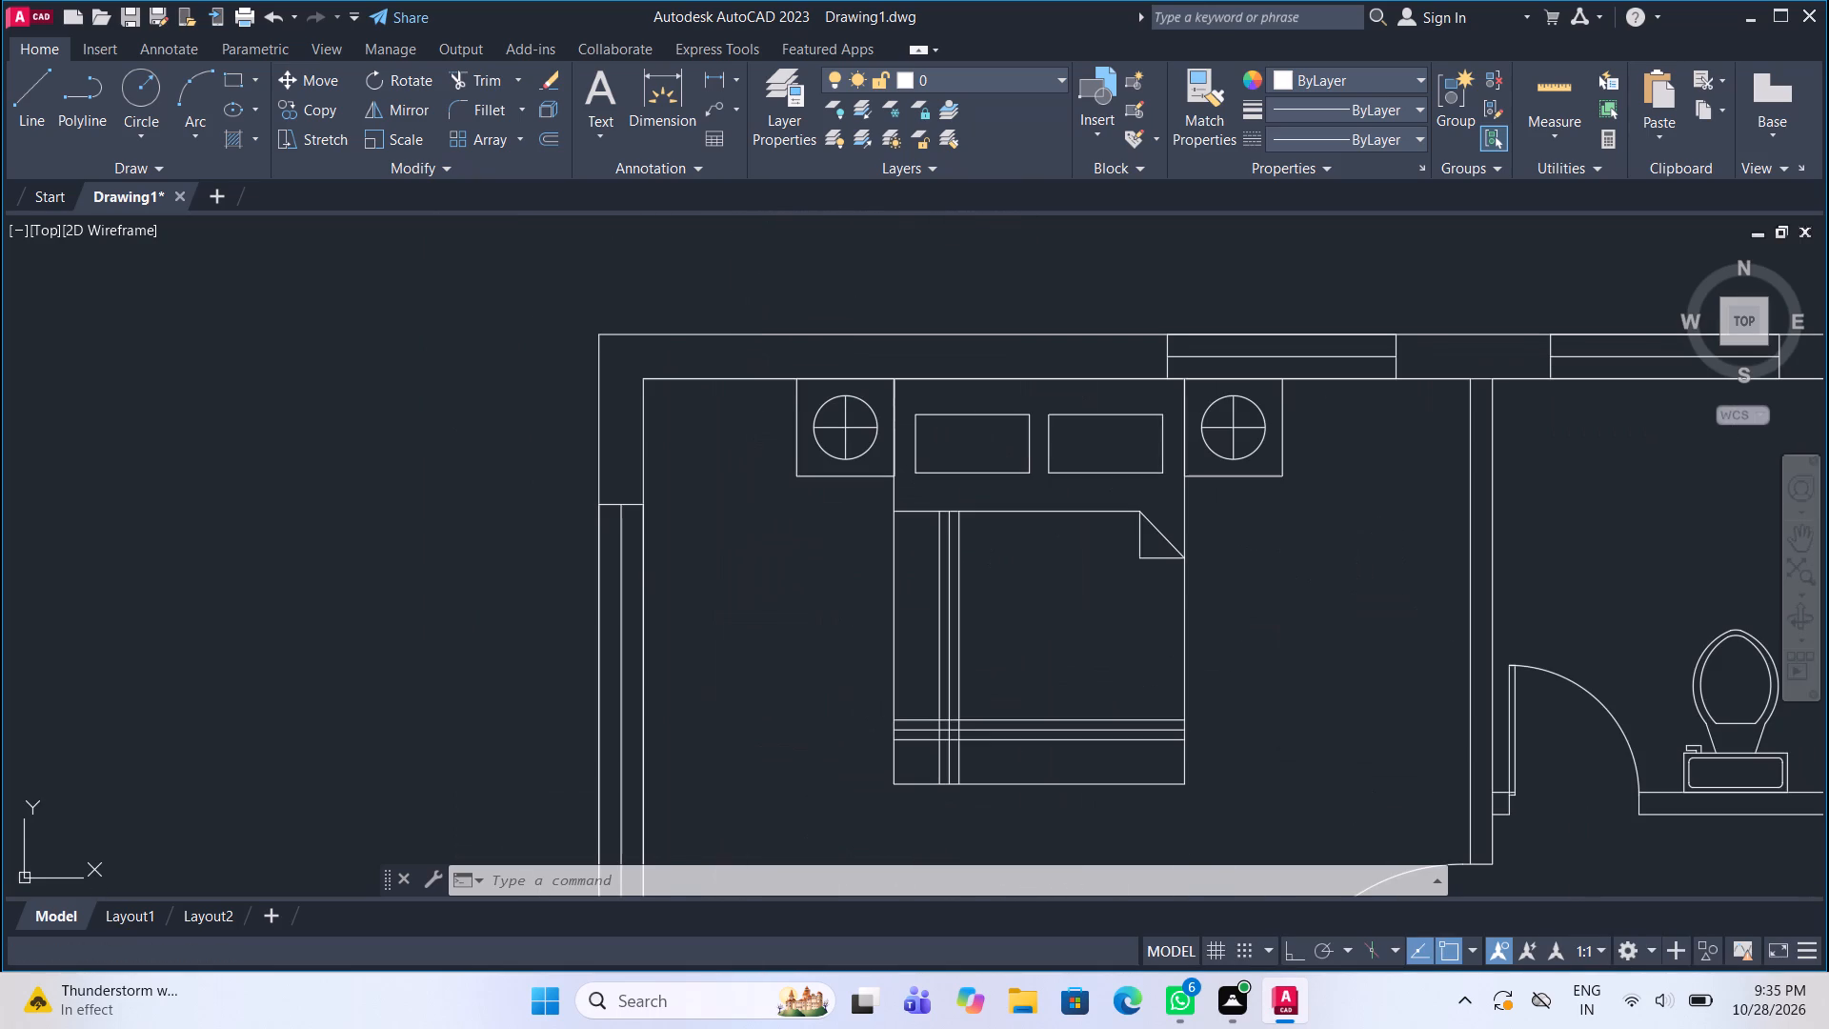
{"action": "left_click", "coordinate": [540, 137]}
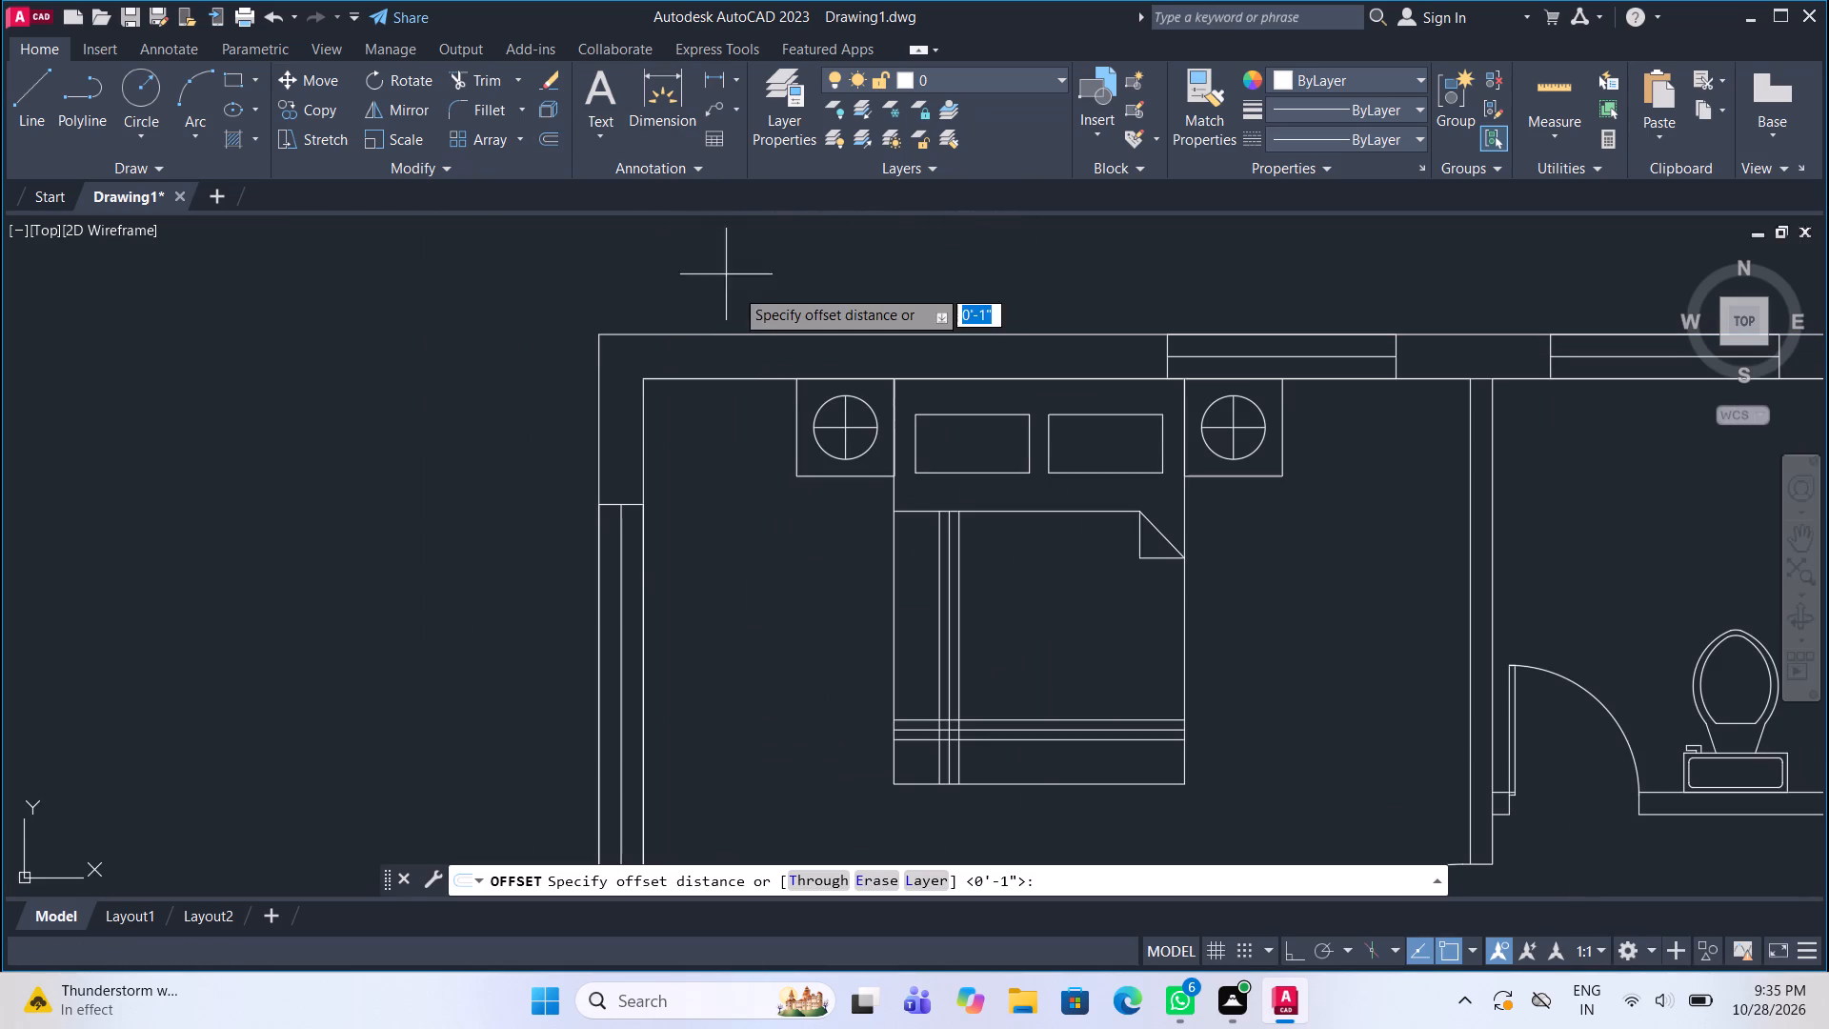
{"action": "left_click", "coordinate": [778, 337]}
{"action": "type", "text": "1\""}
{"action": "key", "text": "Return"}
{"action": "left_click", "coordinate": [776, 361]}
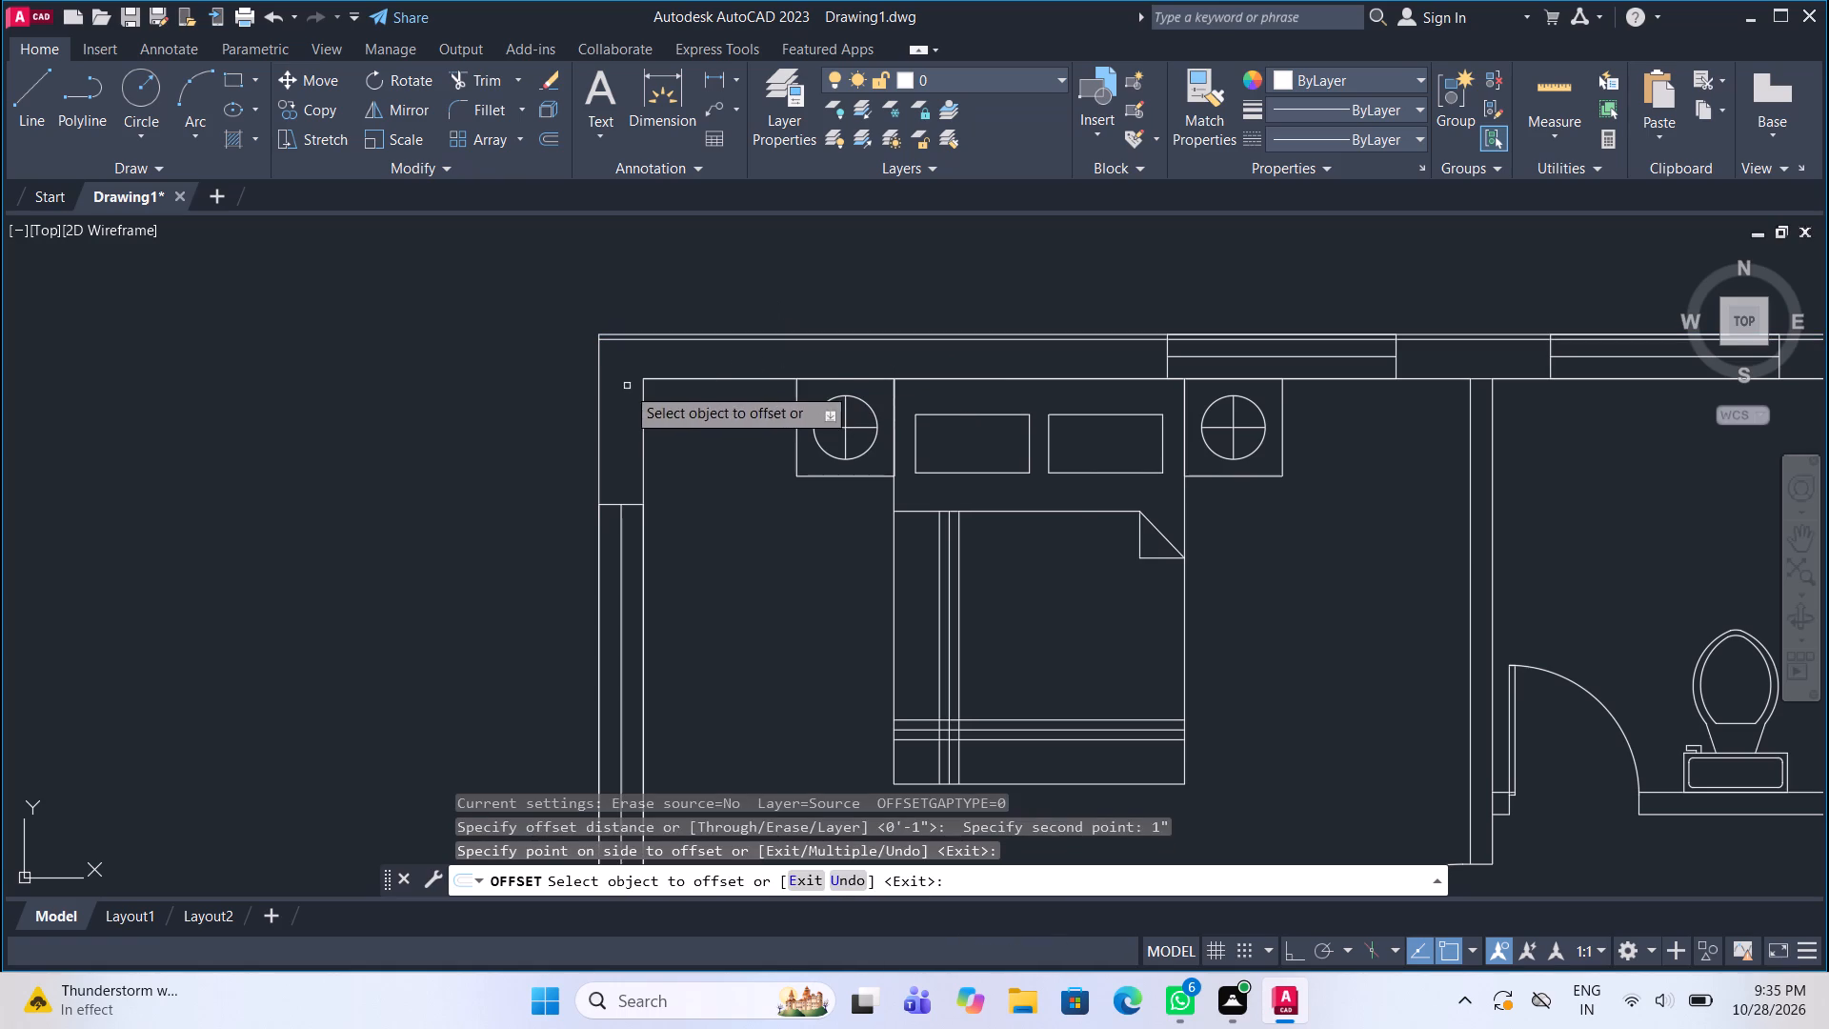
Offset the left wall's outer and inner face lines and the top bedroom's upper inner face line 1" into the walls.
{"action": "left_click", "coordinate": [597, 381]}
{"action": "left_click", "coordinate": [610, 385]}
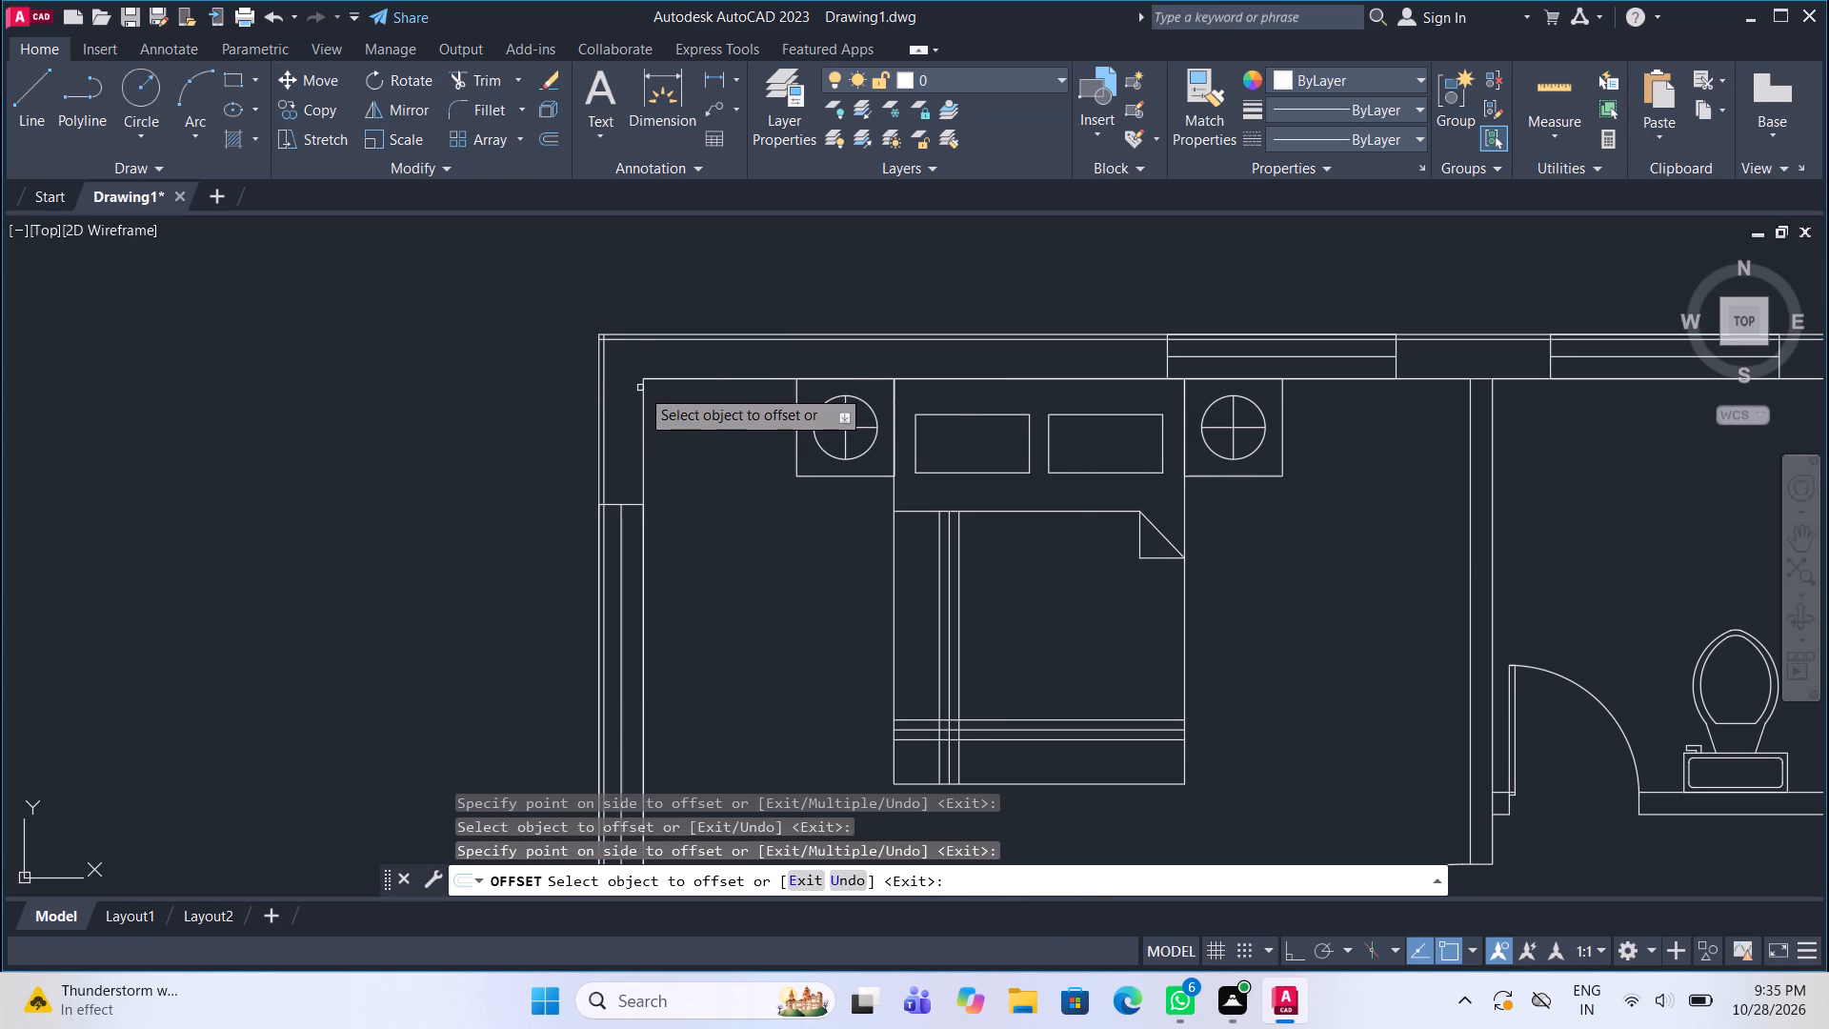
{"action": "left_click", "coordinate": [643, 391]}
{"action": "left_click", "coordinate": [628, 381]}
{"action": "left_click", "coordinate": [674, 381]}
{"action": "left_click", "coordinate": [671, 357]}
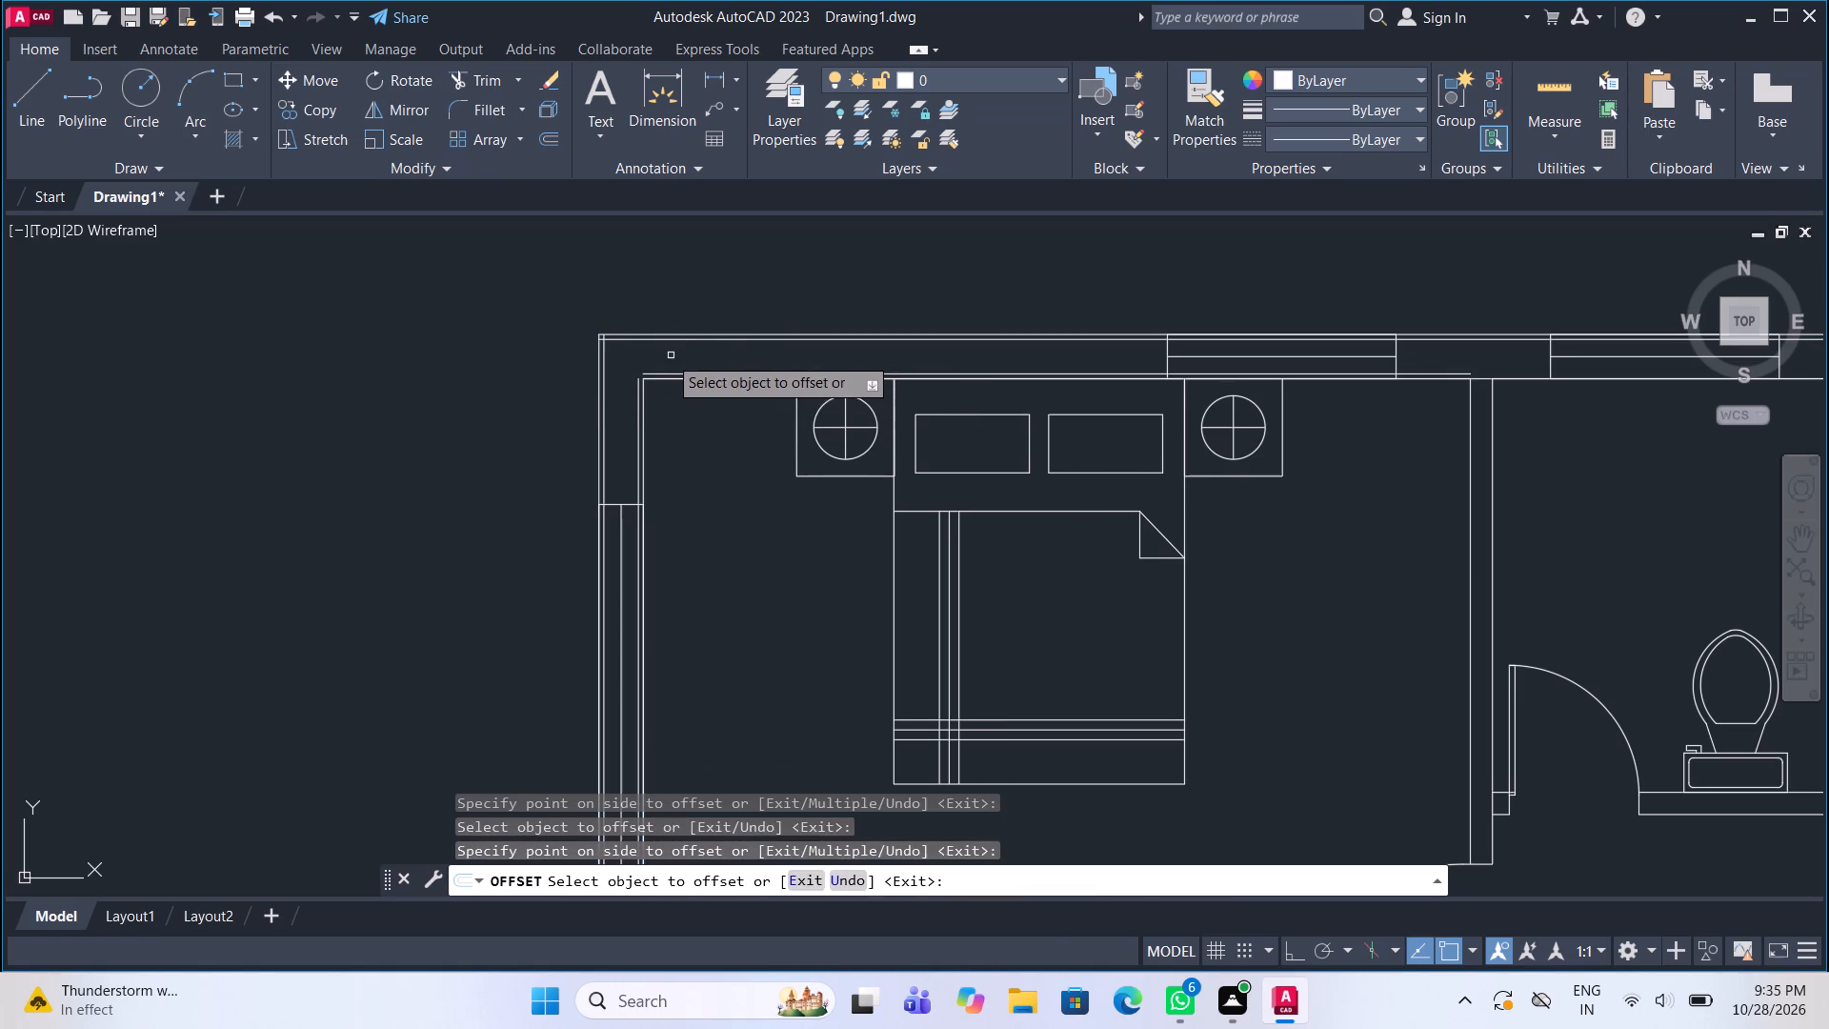
Offset the top wall's remaining inner face lines 1" into the wall, above the toilet and across the partition towards the kitchen.
{"action": "scroll", "coordinate": [661, 352], "scroll_direction": "down", "scroll_amount": 2}
{"action": "scroll", "coordinate": [1022, 342], "scroll_direction": "up", "scroll_amount": 2}
{"action": "left_click", "coordinate": [948, 394]}
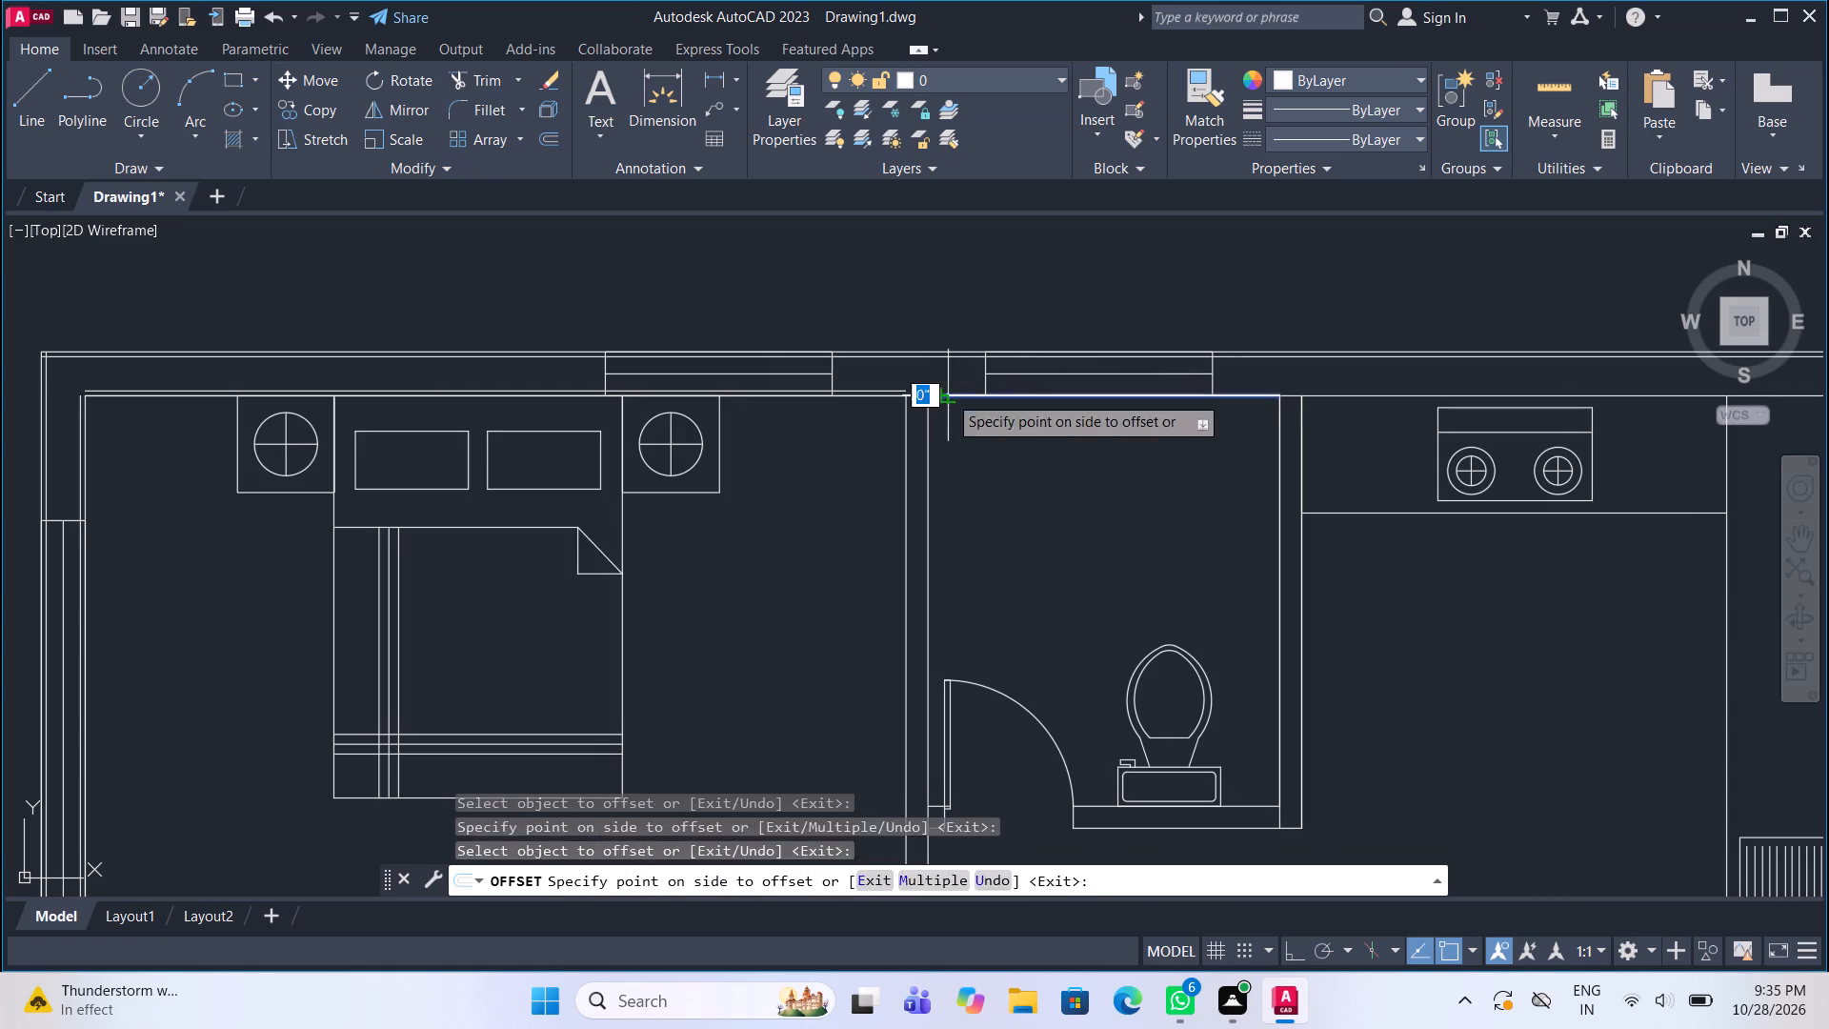
{"action": "left_click", "coordinate": [942, 373]}
{"action": "scroll", "coordinate": [917, 397], "scroll_direction": "up", "scroll_amount": 2}
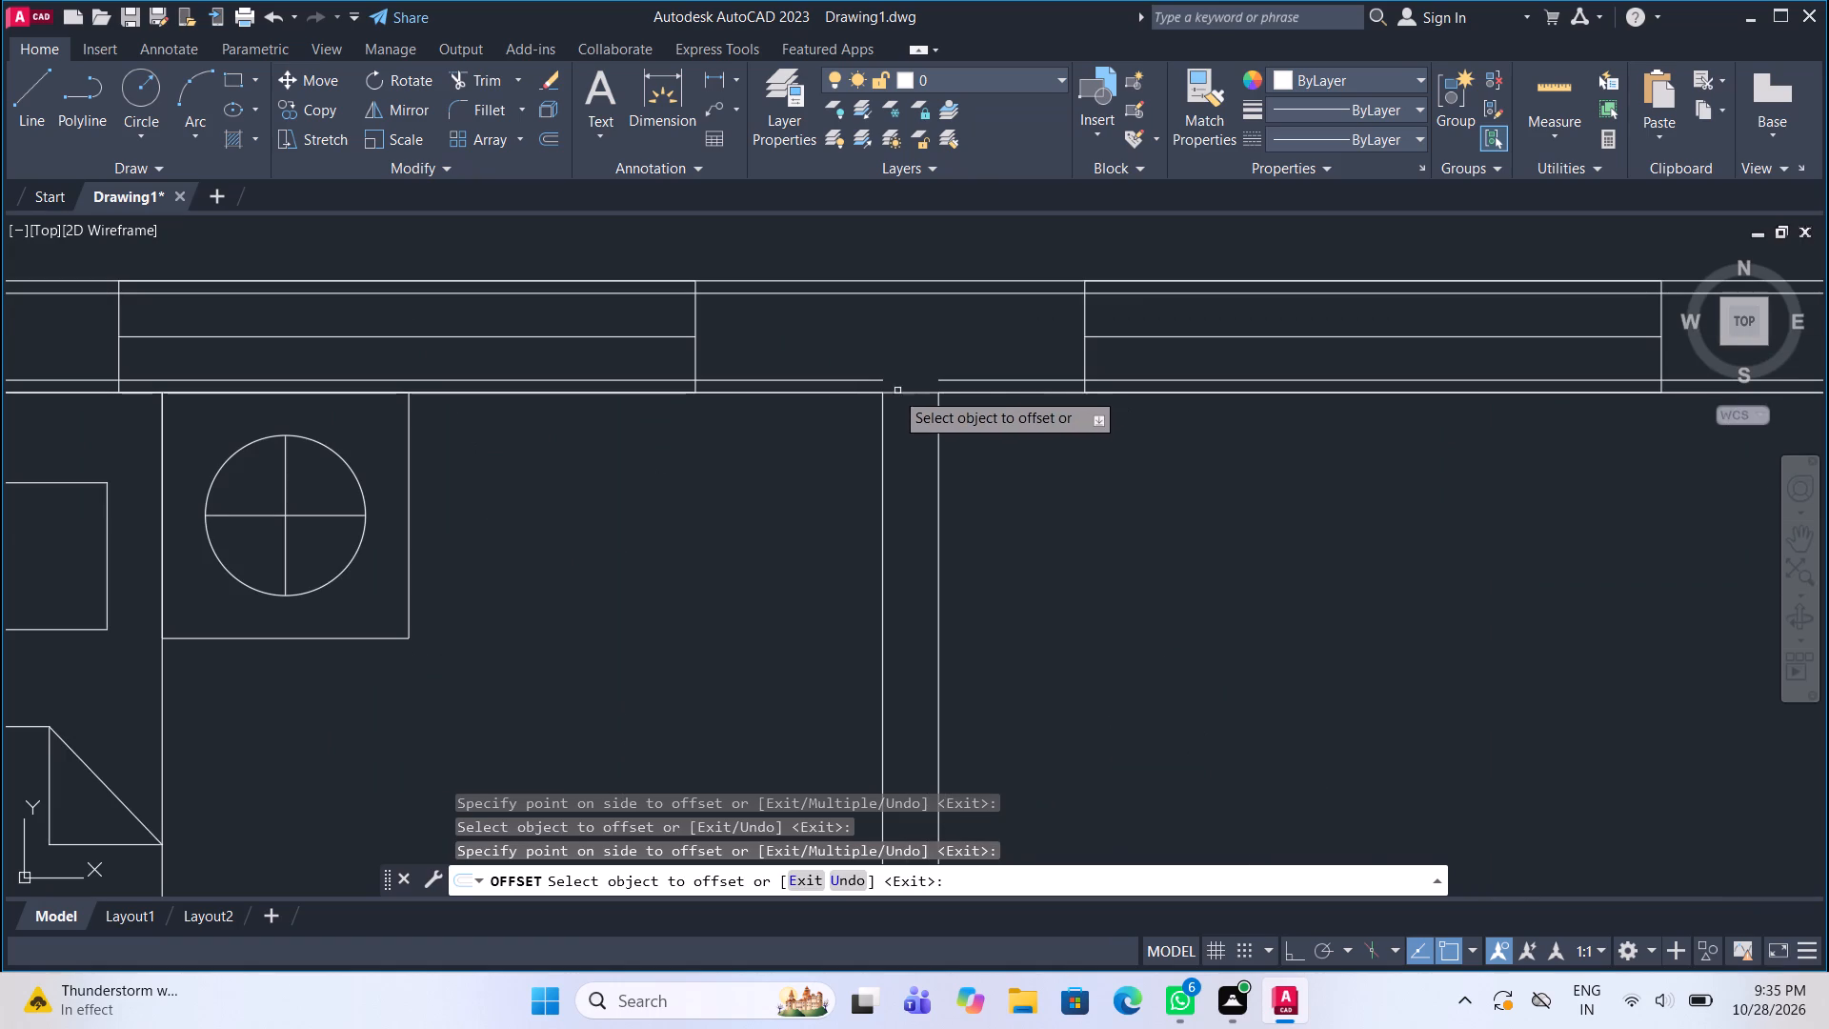
{"action": "scroll", "coordinate": [734, 363], "scroll_direction": "down", "scroll_amount": 1}
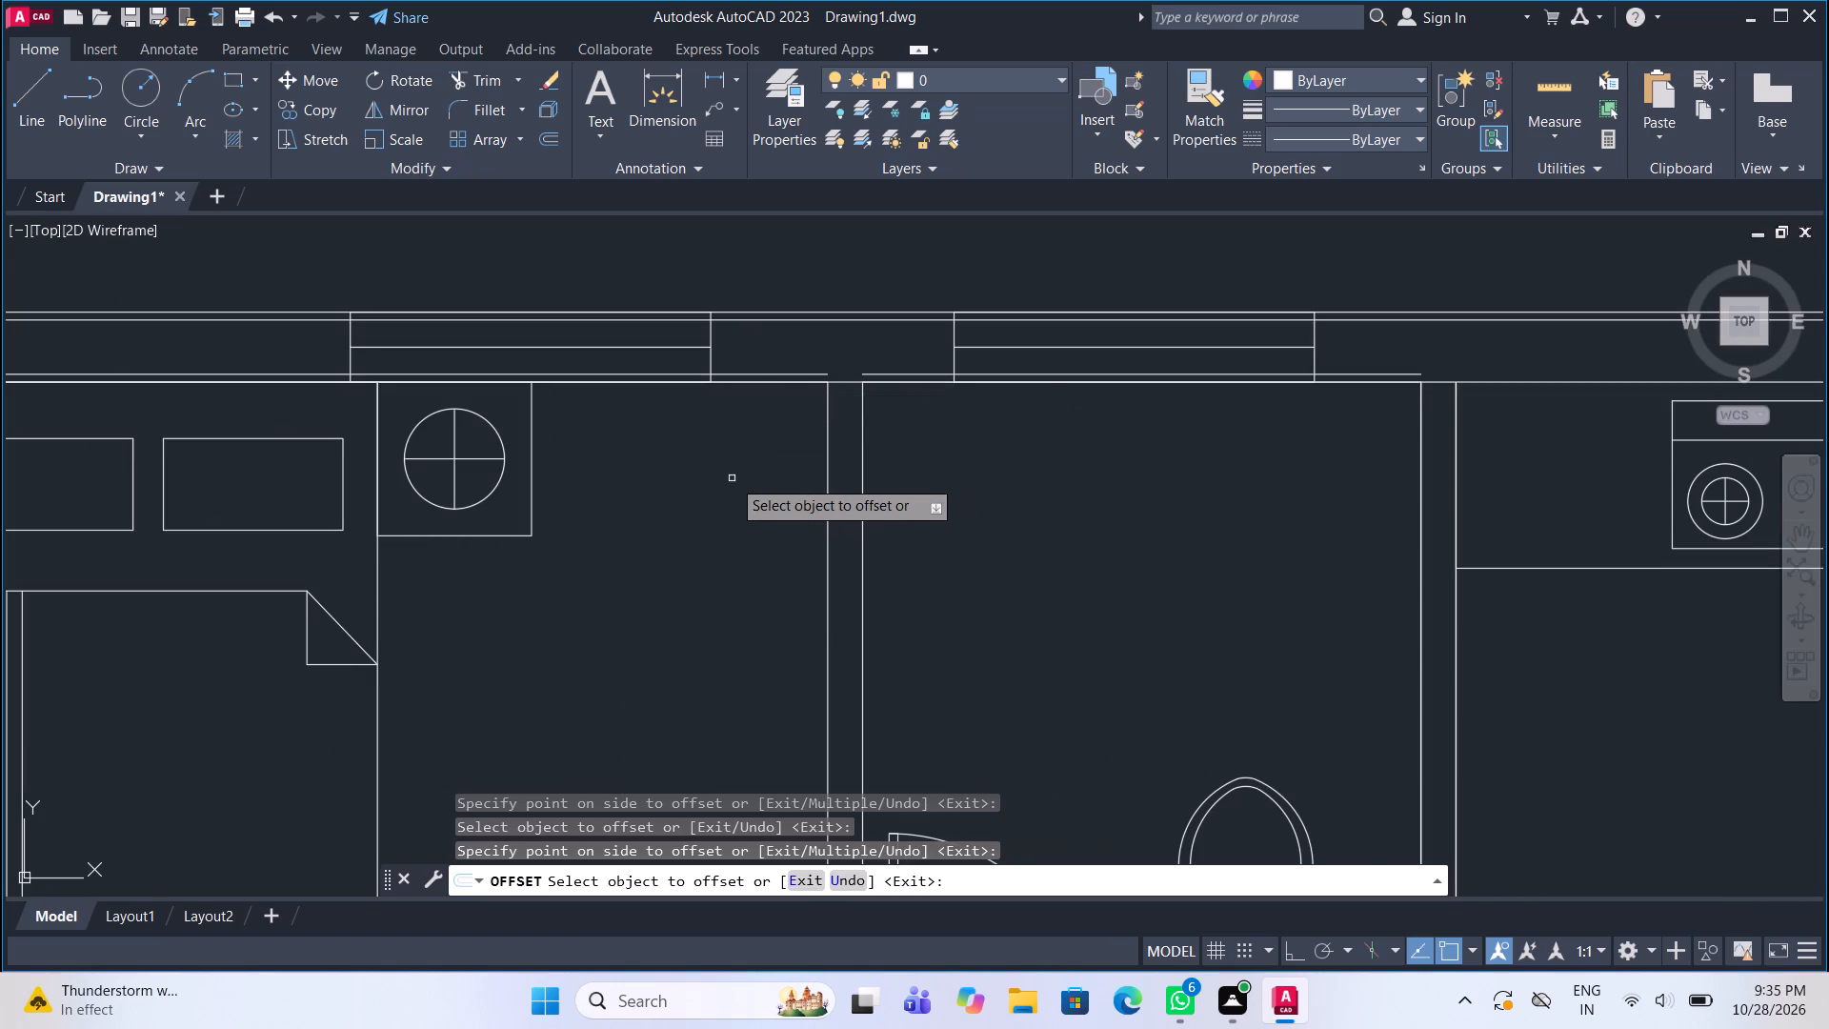
{"action": "left_click_drag", "start_coordinate": [840, 383], "coordinate": [839, 374]}
{"action": "left_click", "coordinate": [837, 360]}
Offset the outer and inner face lines of the kitchen's right-hand outer wall 1" into the wall.
{"action": "scroll", "coordinate": [781, 365], "scroll_direction": "down", "scroll_amount": 2}
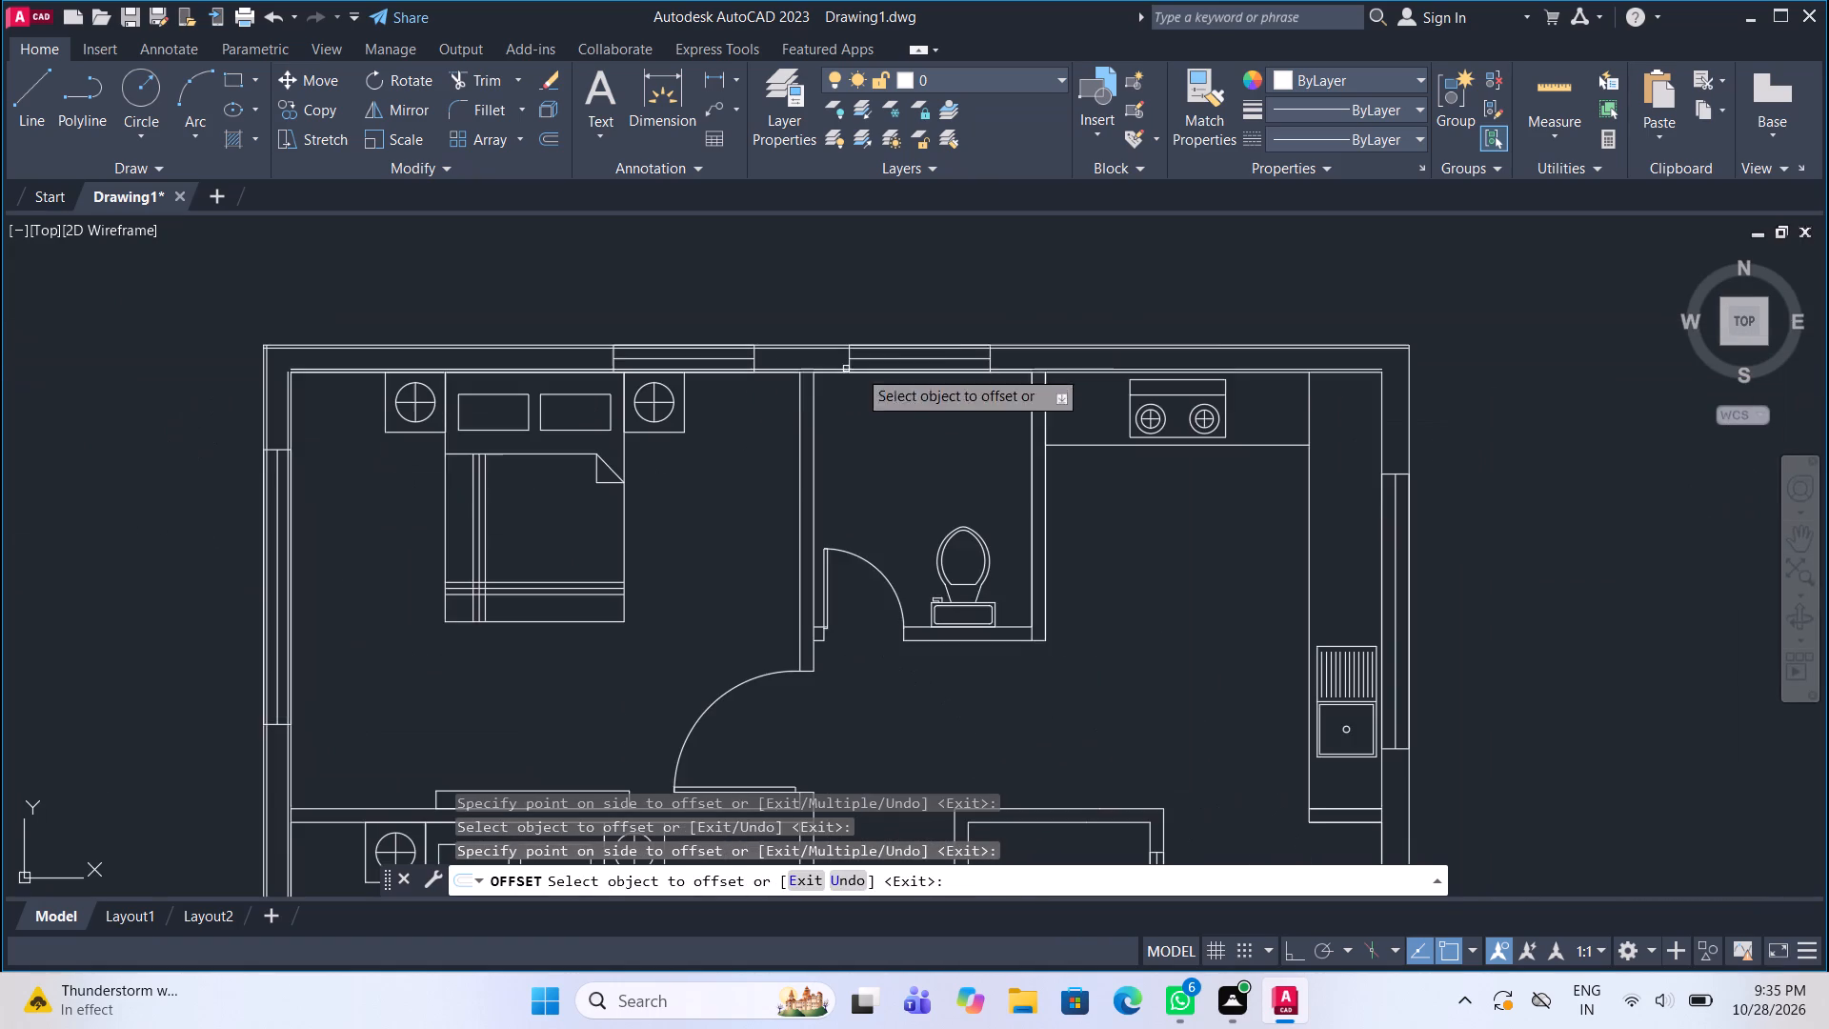
{"action": "scroll", "coordinate": [1087, 354], "scroll_direction": "up", "scroll_amount": 2}
{"action": "scroll", "coordinate": [1012, 370], "scroll_direction": "down", "scroll_amount": 3}
{"action": "scroll", "coordinate": [1252, 429], "scroll_direction": "up", "scroll_amount": 3}
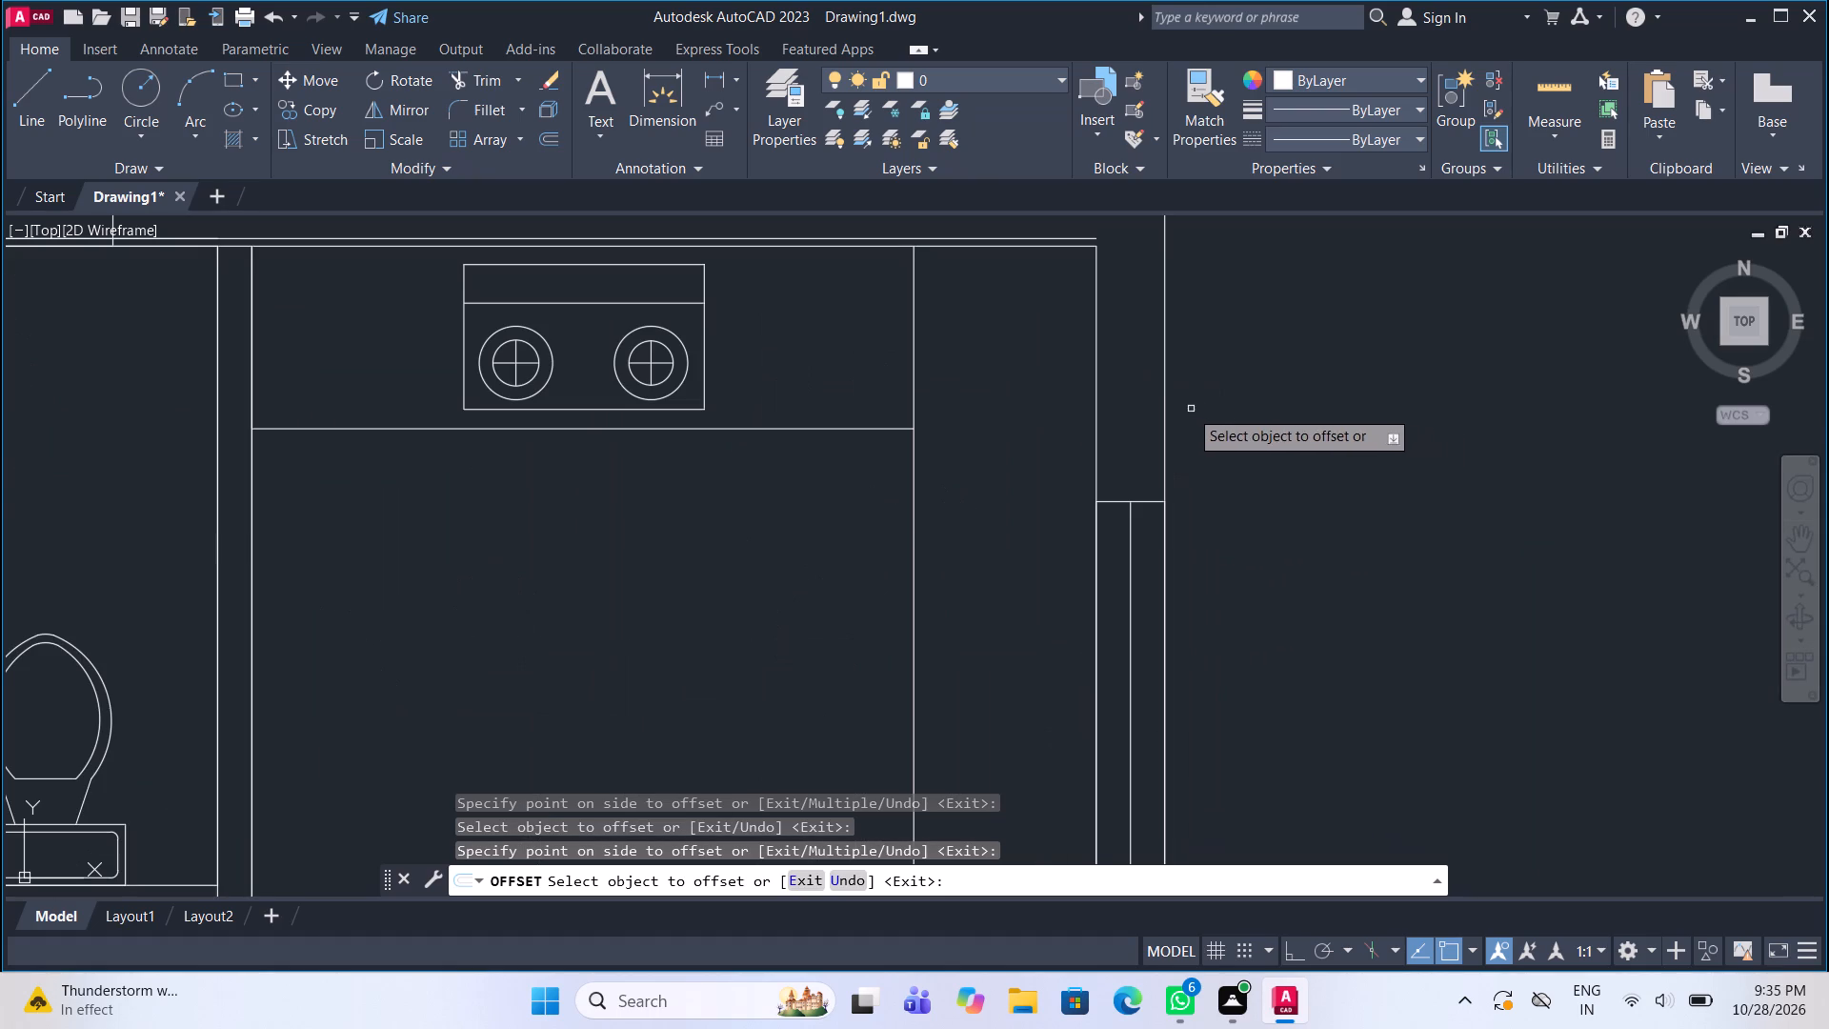
{"action": "left_click", "coordinate": [1167, 394]}
{"action": "left_click", "coordinate": [1143, 378]}
{"action": "left_click", "coordinate": [1097, 398]}
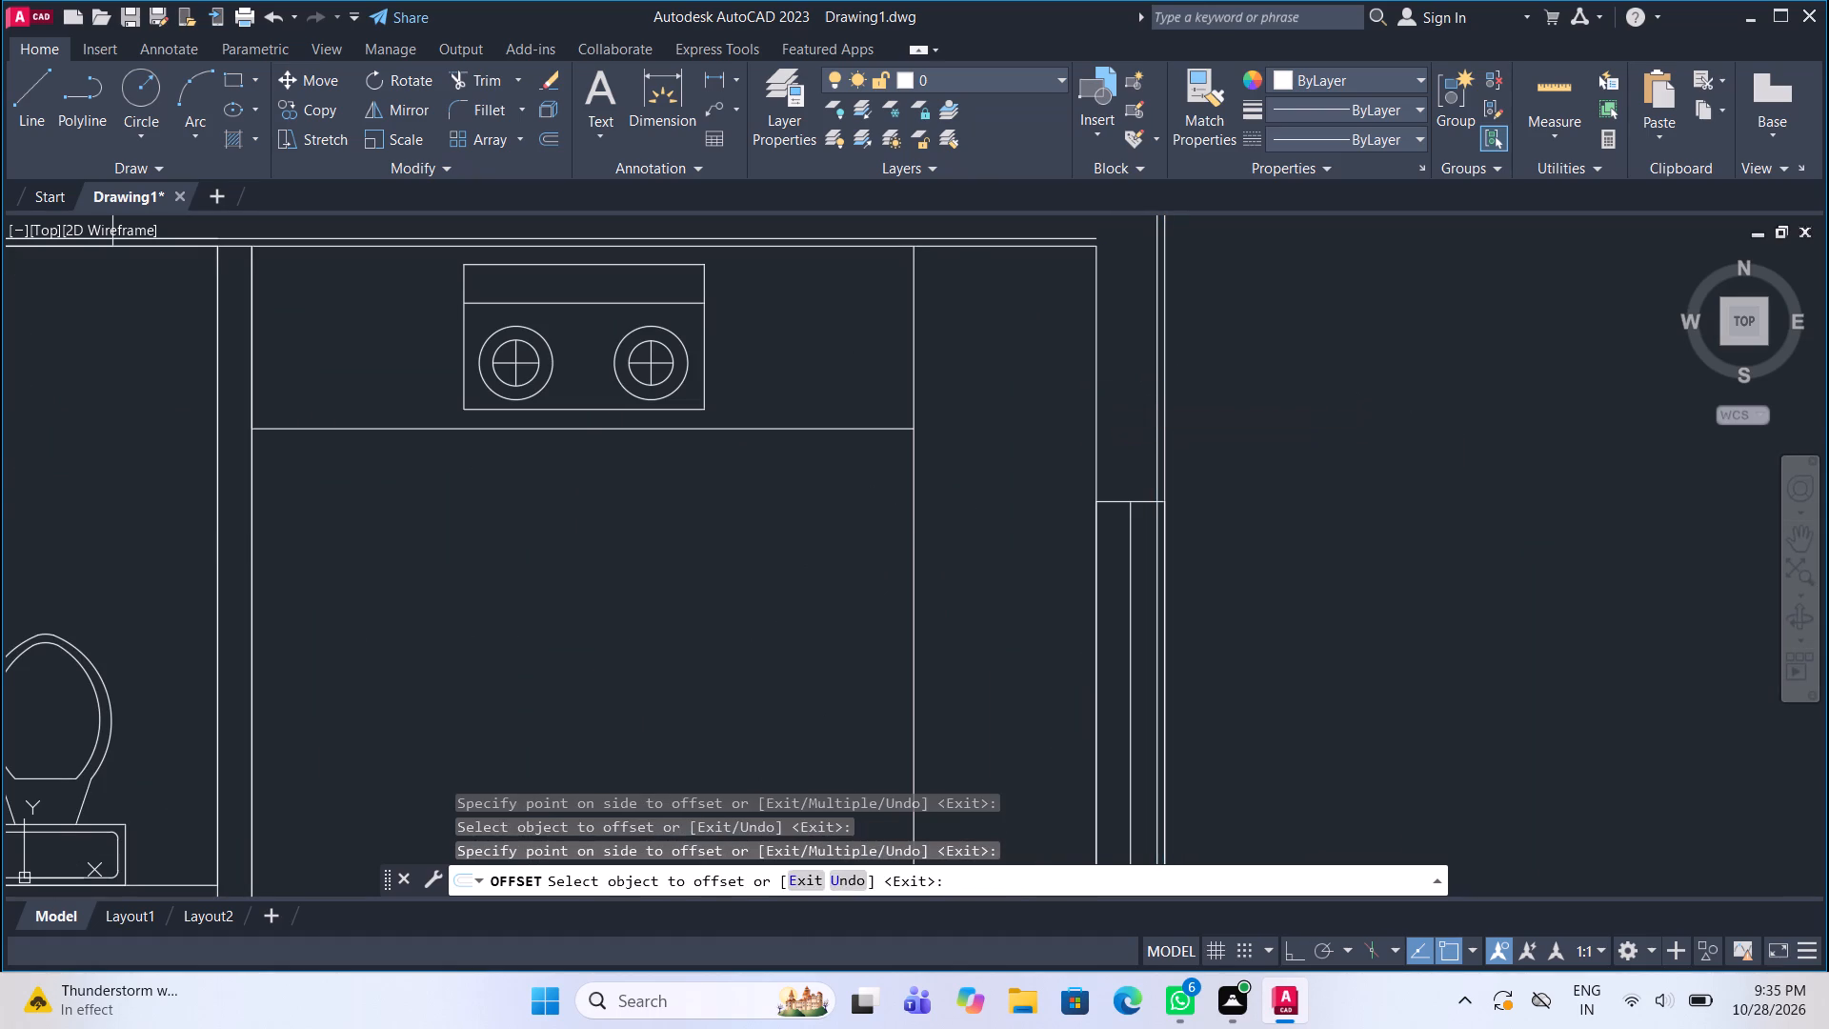
{"action": "left_click", "coordinate": [1130, 406]}
Offset the inner and outer face lines of the outer wall beside the dining area, below the entrance door, 1" into the wall.
{"action": "scroll", "coordinate": [1052, 365], "scroll_direction": "down", "scroll_amount": 4}
{"action": "middle_click_drag", "start_coordinate": [1071, 605], "coordinate": [1069, 577]}
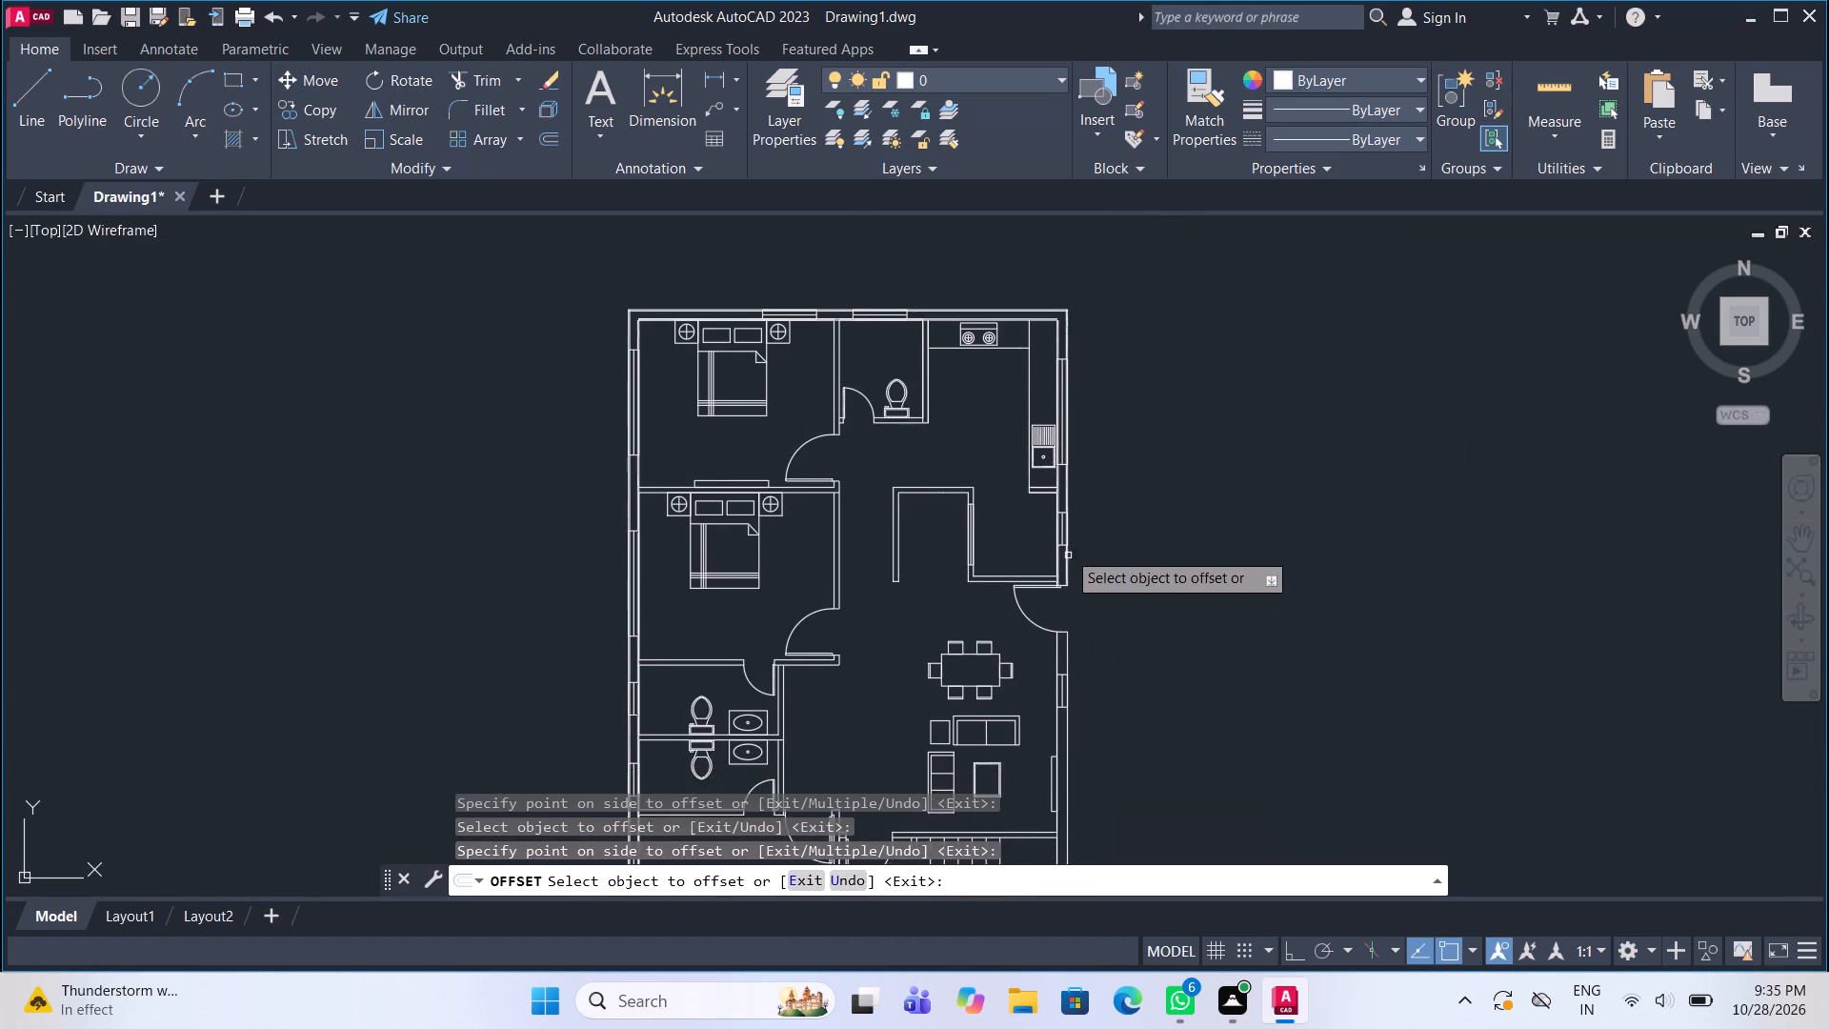
{"action": "scroll", "coordinate": [1061, 538], "scroll_direction": "up", "scroll_amount": 3}
{"action": "middle_click_drag", "start_coordinate": [1064, 619], "coordinate": [1063, 407]}
{"action": "scroll", "coordinate": [1064, 416], "scroll_direction": "down", "scroll_amount": 2}
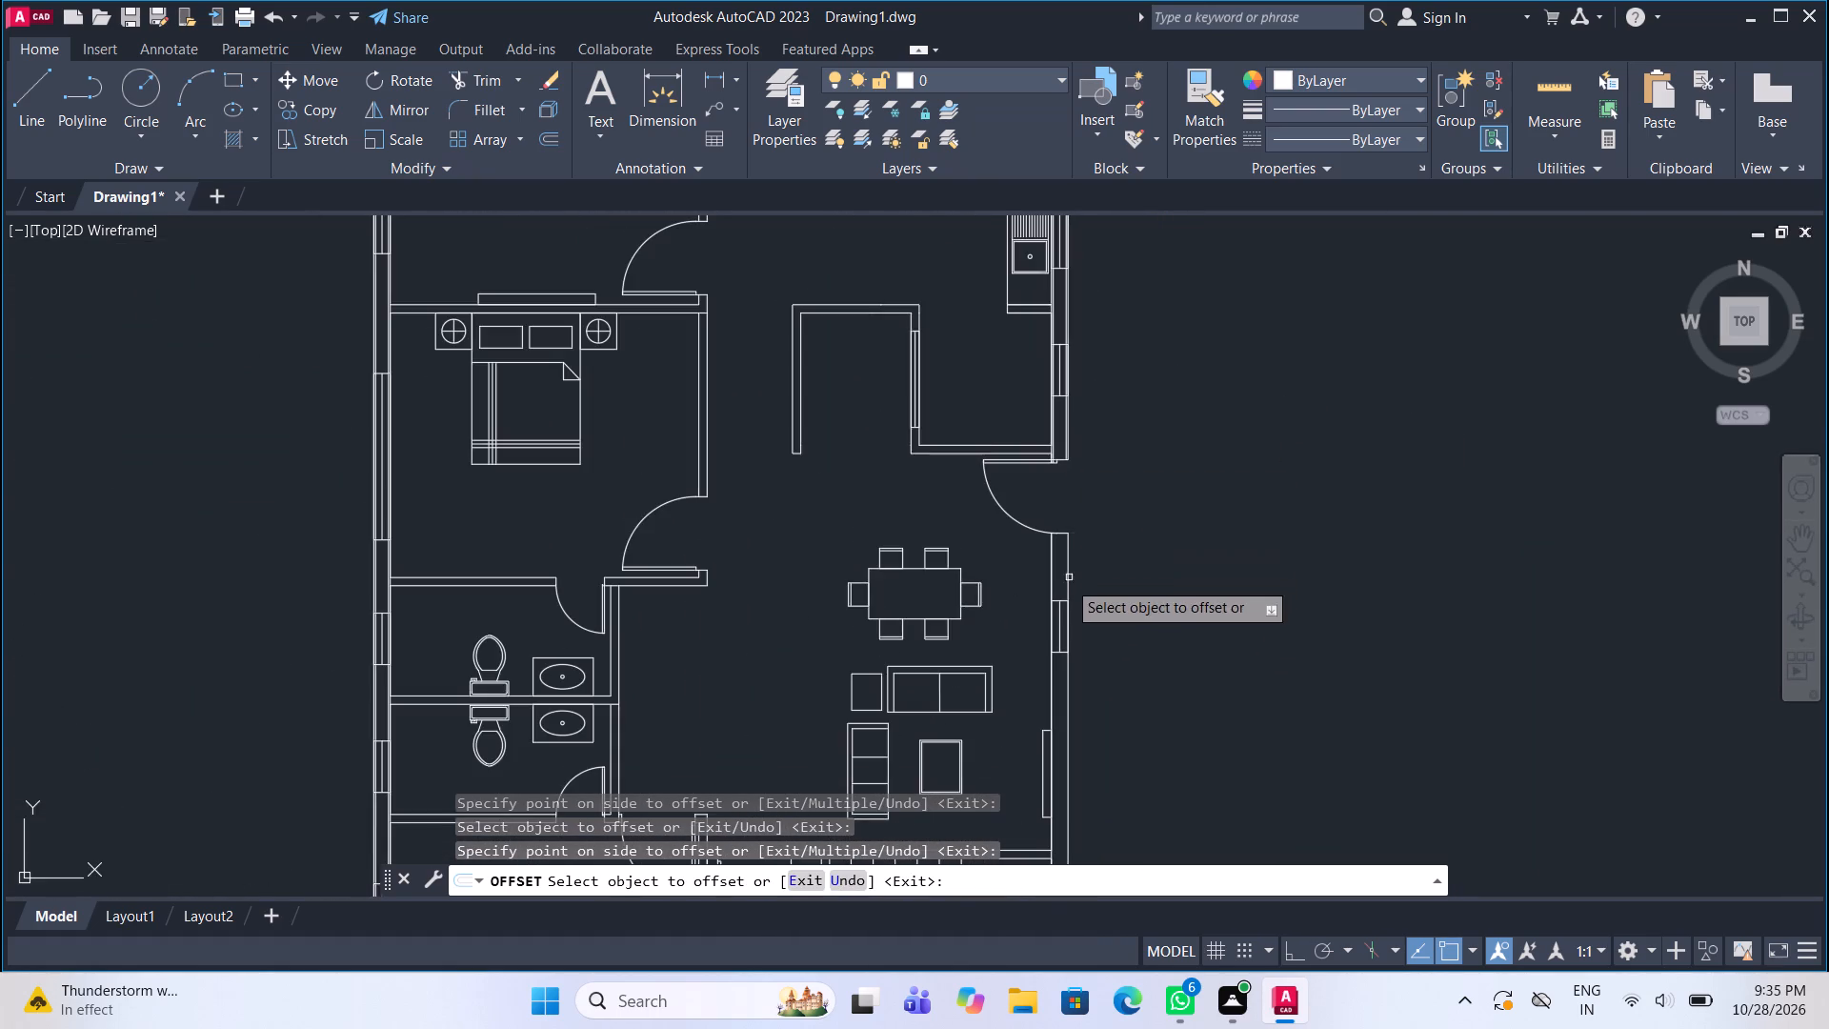
{"action": "scroll", "coordinate": [1054, 602], "scroll_direction": "up", "scroll_amount": 3}
{"action": "left_click", "coordinate": [1026, 555]}
{"action": "double_click", "coordinate": [1058, 555]}
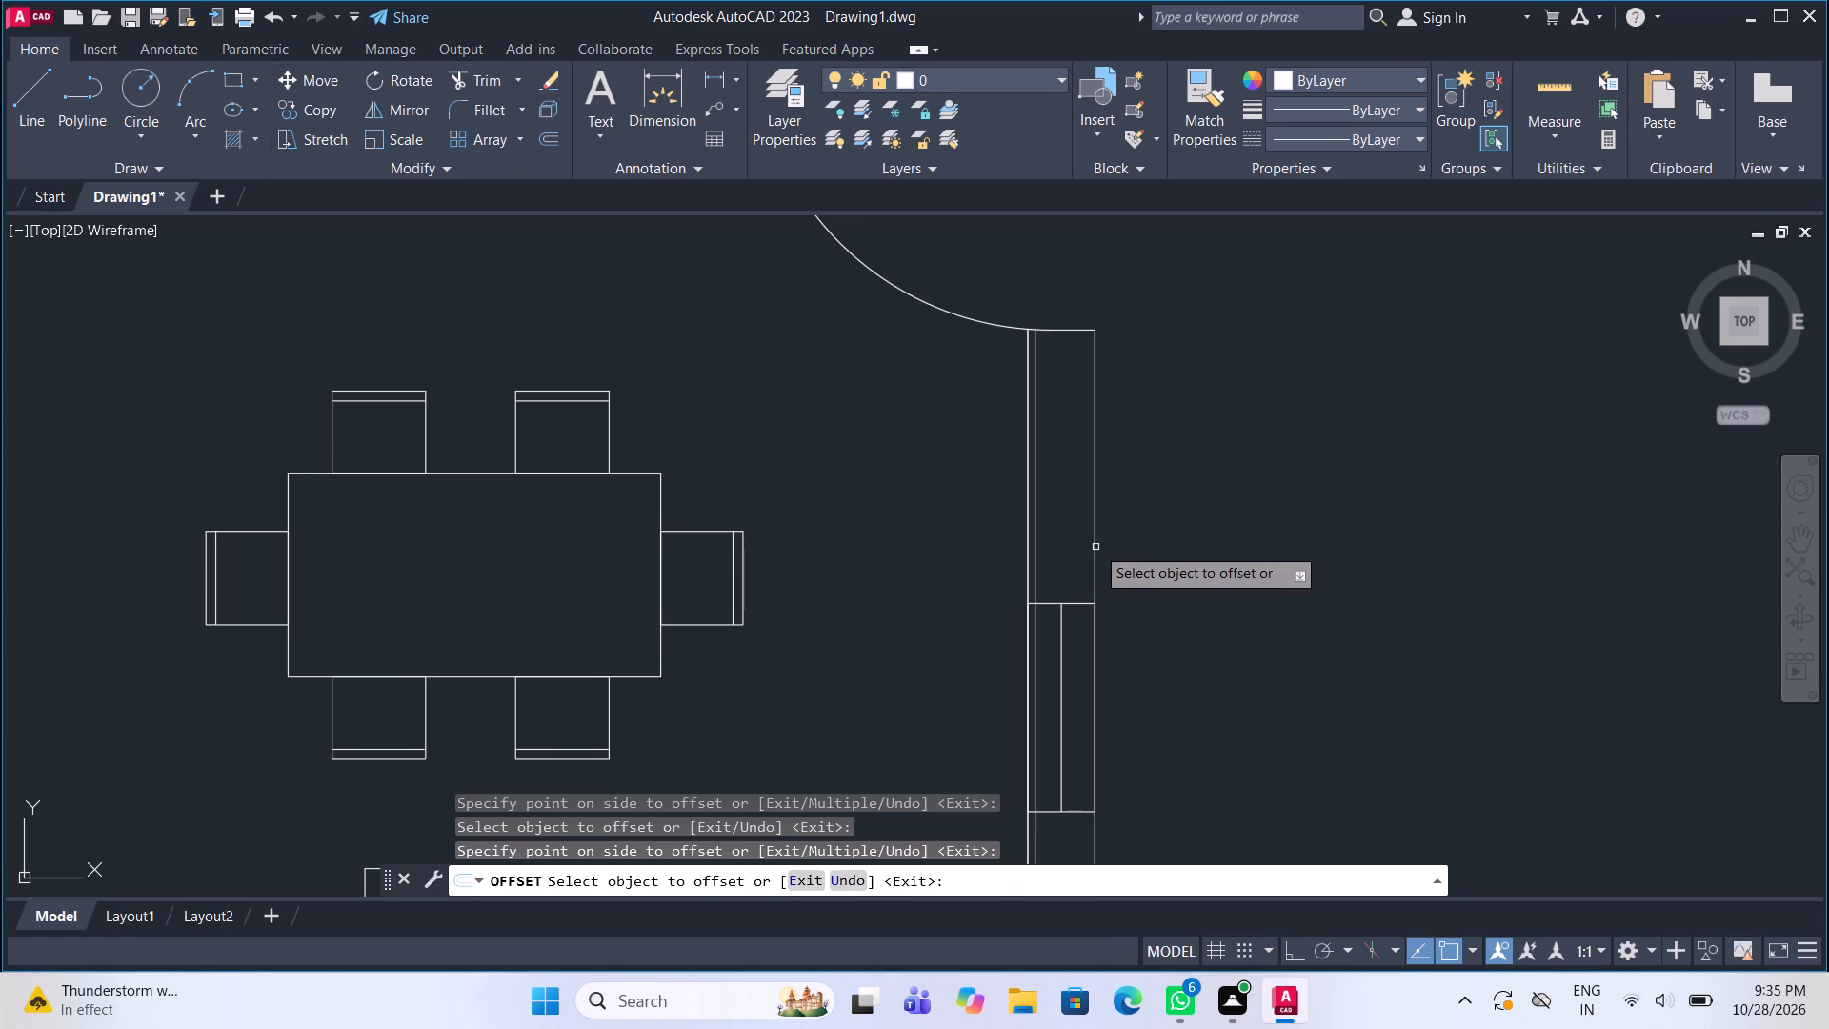
{"action": "left_click", "coordinate": [1095, 544]}
{"action": "left_click", "coordinate": [1062, 520]}
Offset the inner face line of the outer wall beside the staircase 1" into the wall.
{"action": "scroll", "coordinate": [992, 475], "scroll_direction": "down", "scroll_amount": 3}
{"action": "middle_click_drag", "start_coordinate": [1004, 665], "coordinate": [1021, 427]}
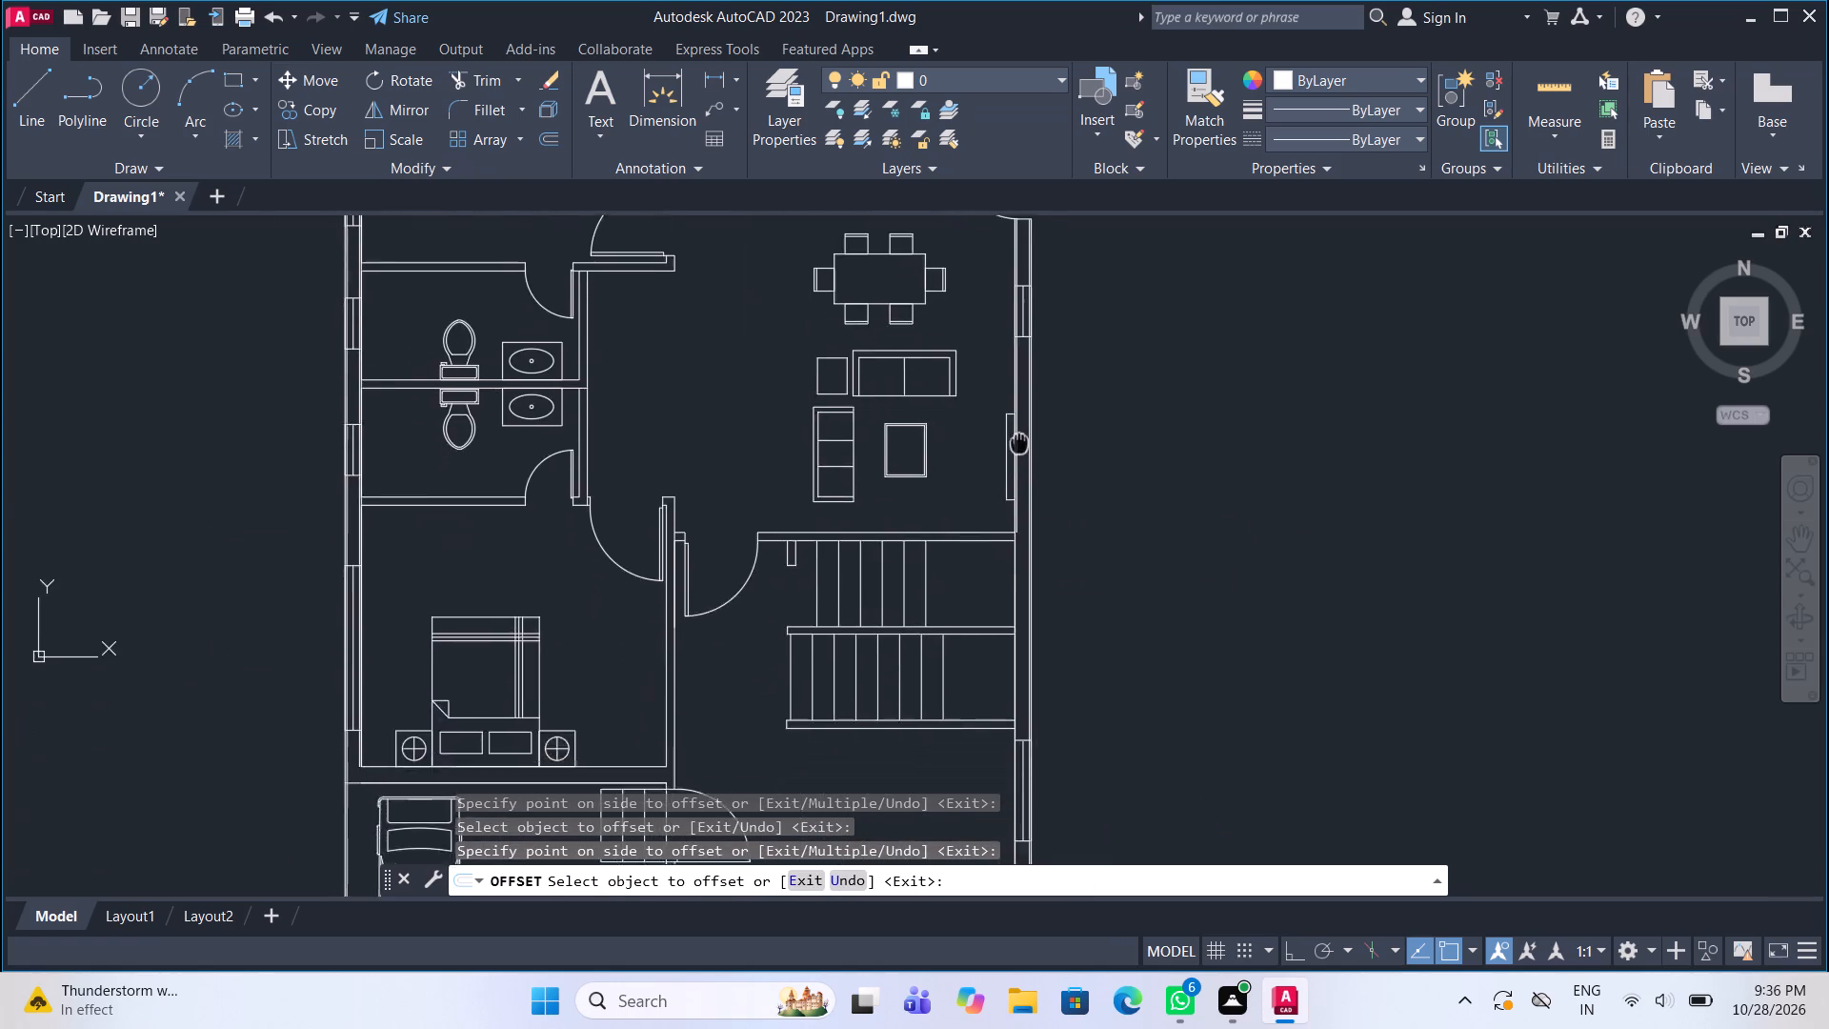
{"action": "middle_click_drag", "start_coordinate": [1021, 427], "coordinate": [1038, 274]}
{"action": "scroll", "coordinate": [1033, 442], "scroll_direction": "up", "scroll_amount": 2}
{"action": "left_click", "coordinate": [1030, 432]}
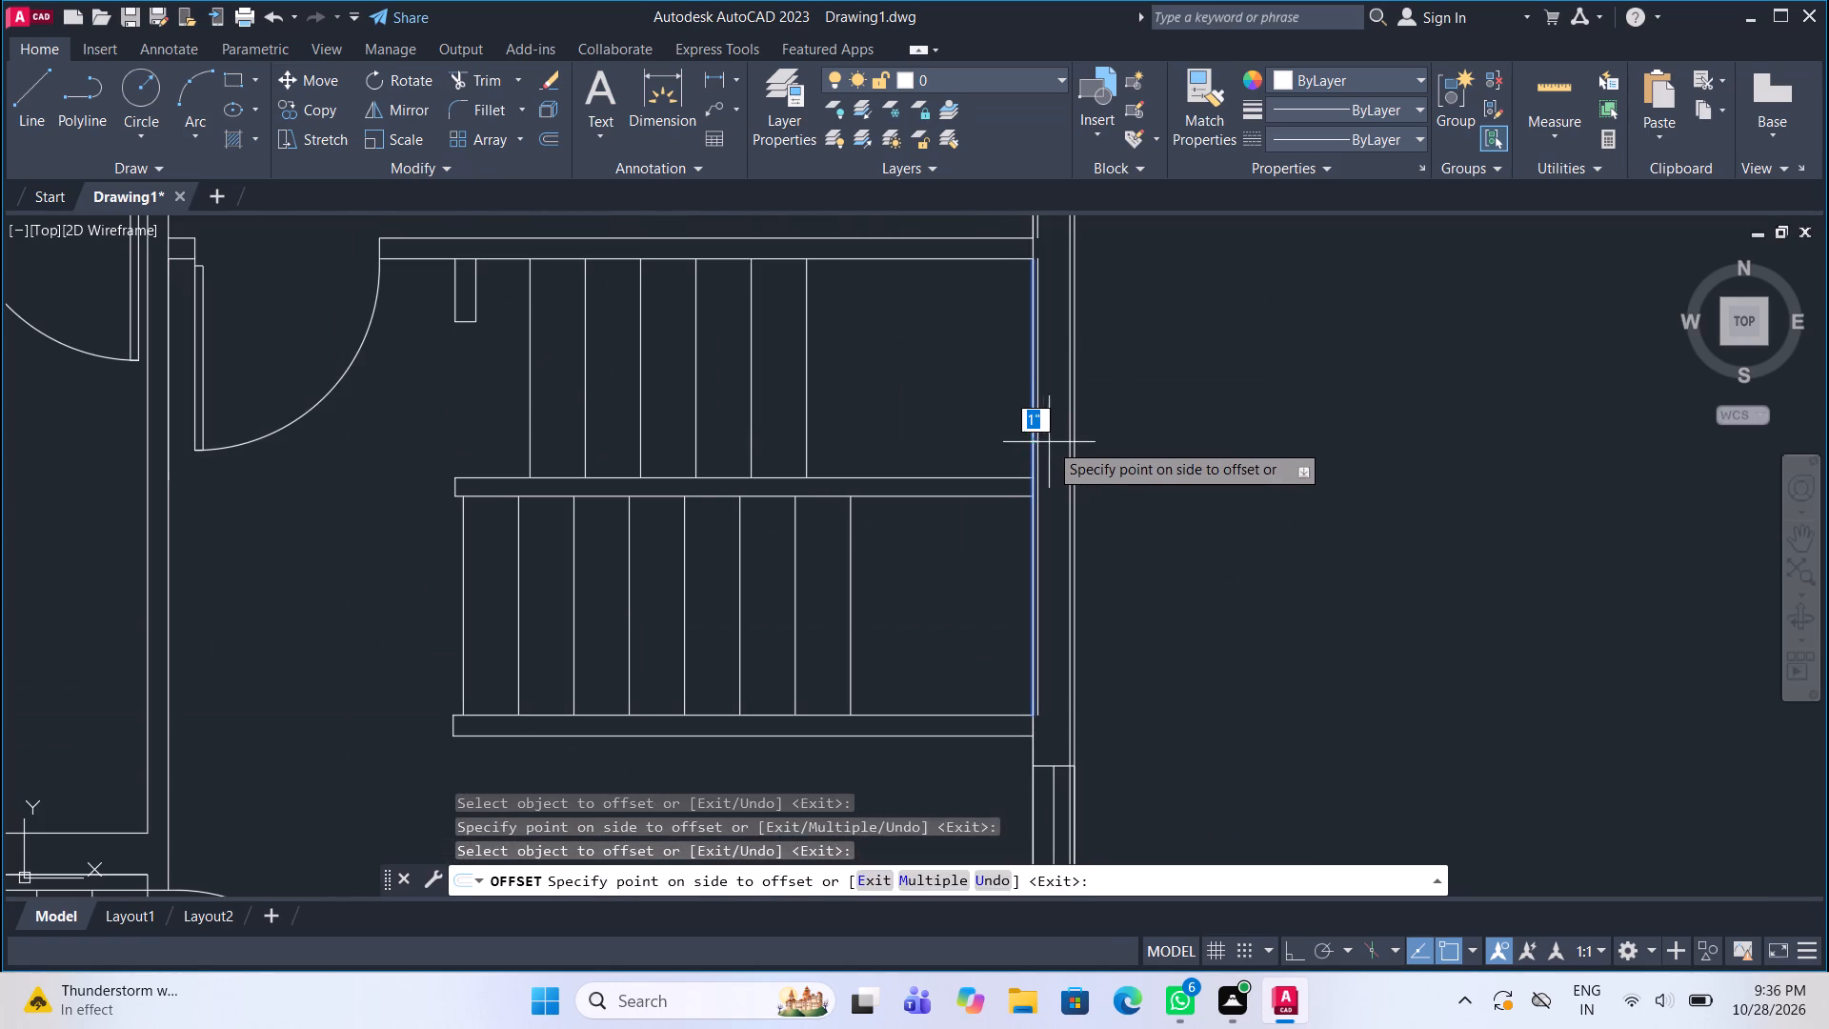
{"action": "left_click", "coordinate": [1050, 442]}
Offset the inner face line of the outer wall just below the staircase 1" into the wall.
{"action": "middle_click_drag", "start_coordinate": [1081, 720], "coordinate": [1061, 618]}
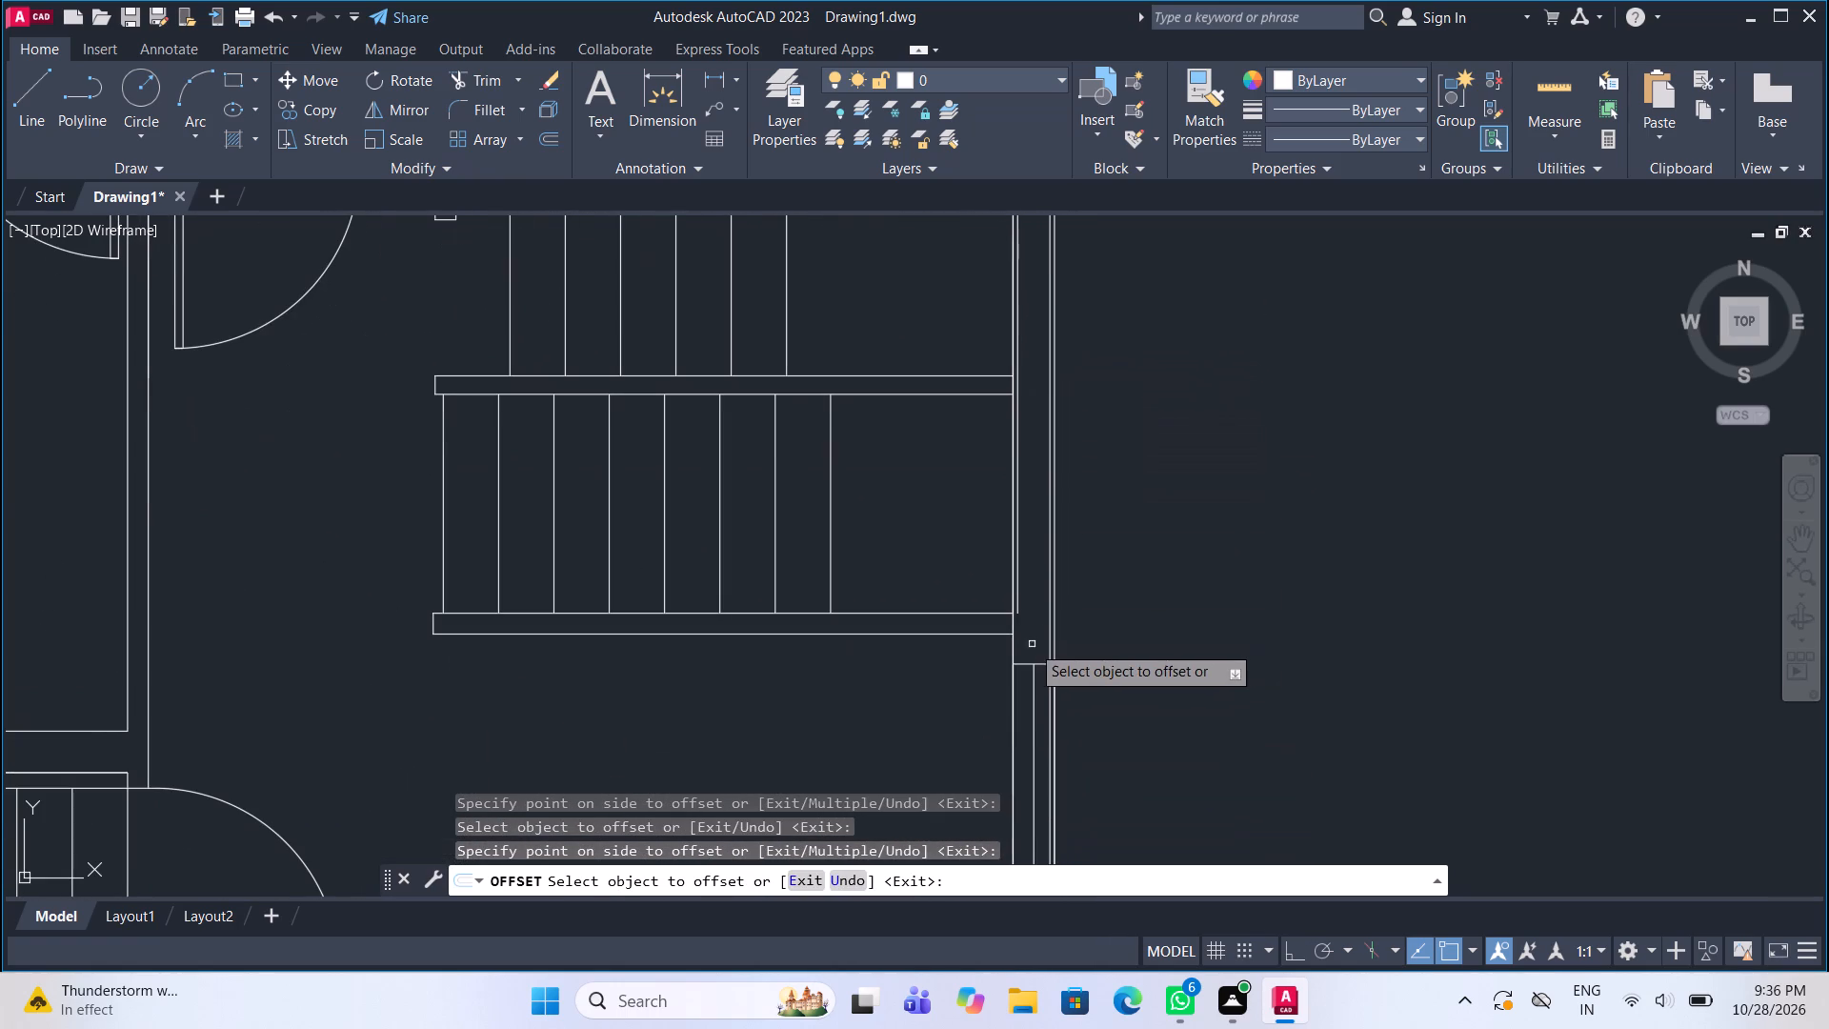
{"action": "double_click", "coordinate": [1011, 645]}
{"action": "left_click", "coordinate": [1022, 646]}
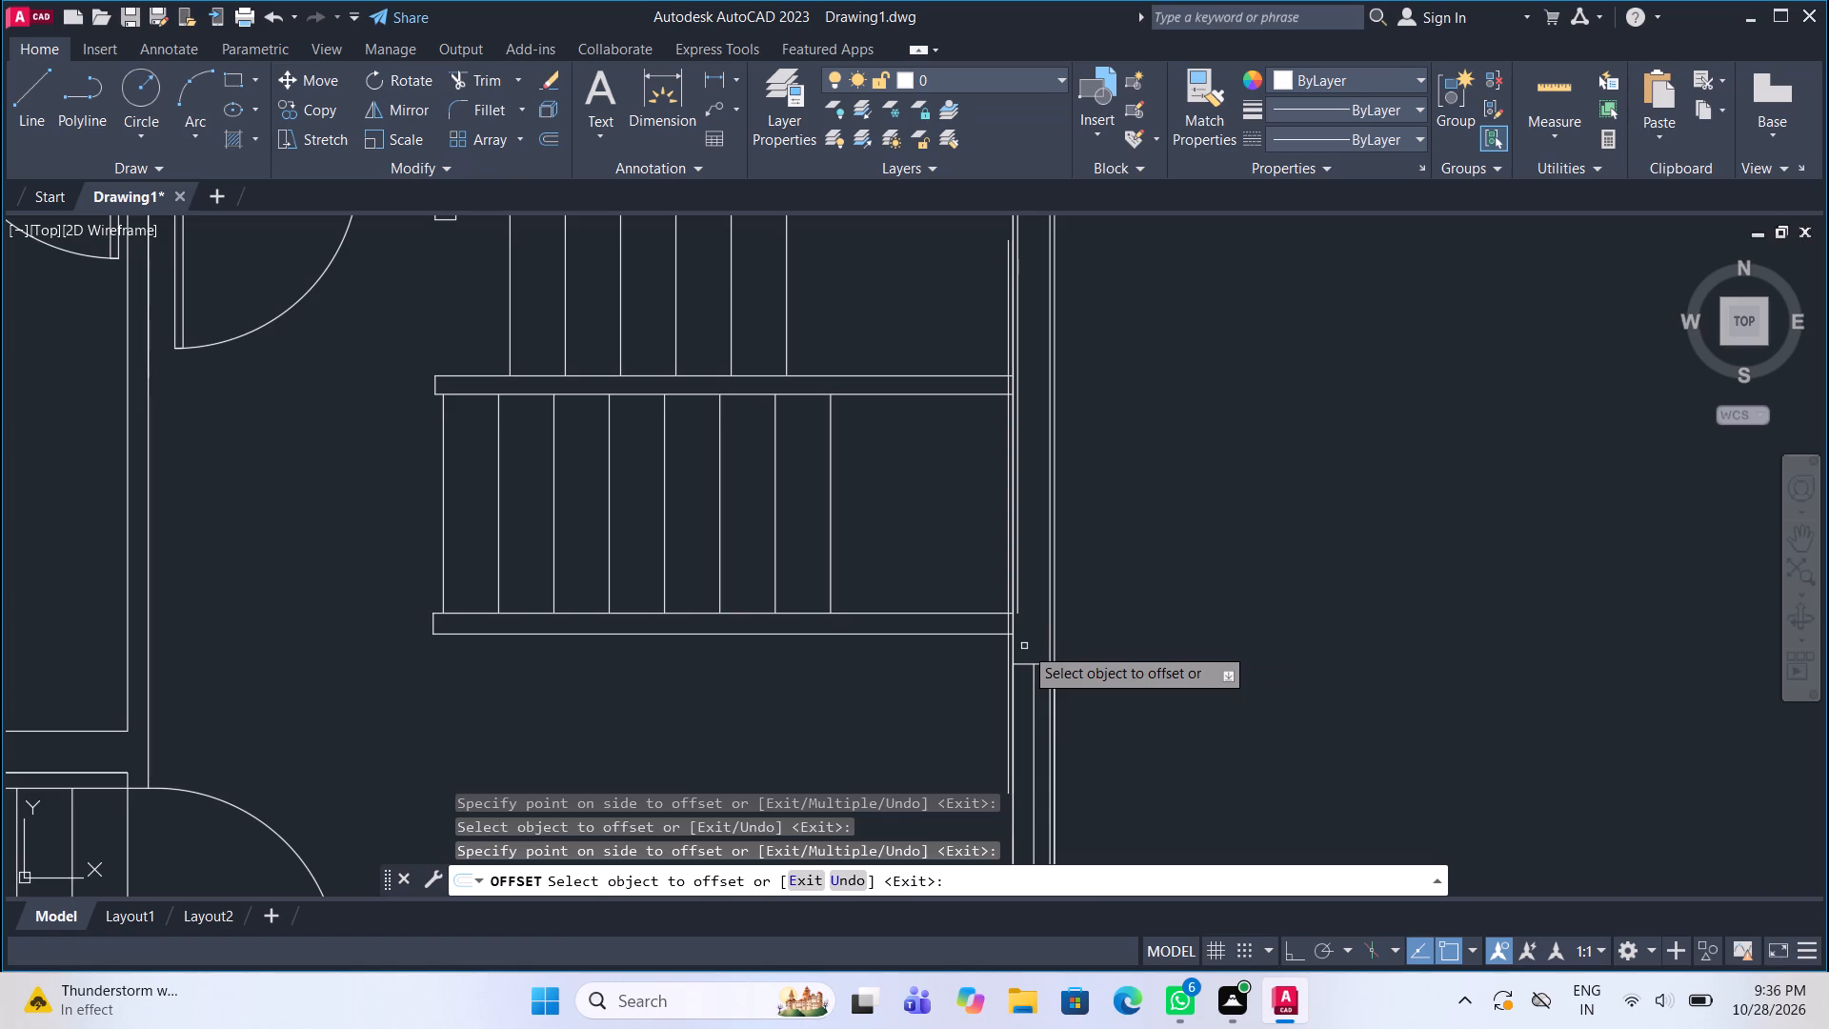
{"action": "scroll", "coordinate": [1010, 661], "scroll_direction": "up", "scroll_amount": 2}
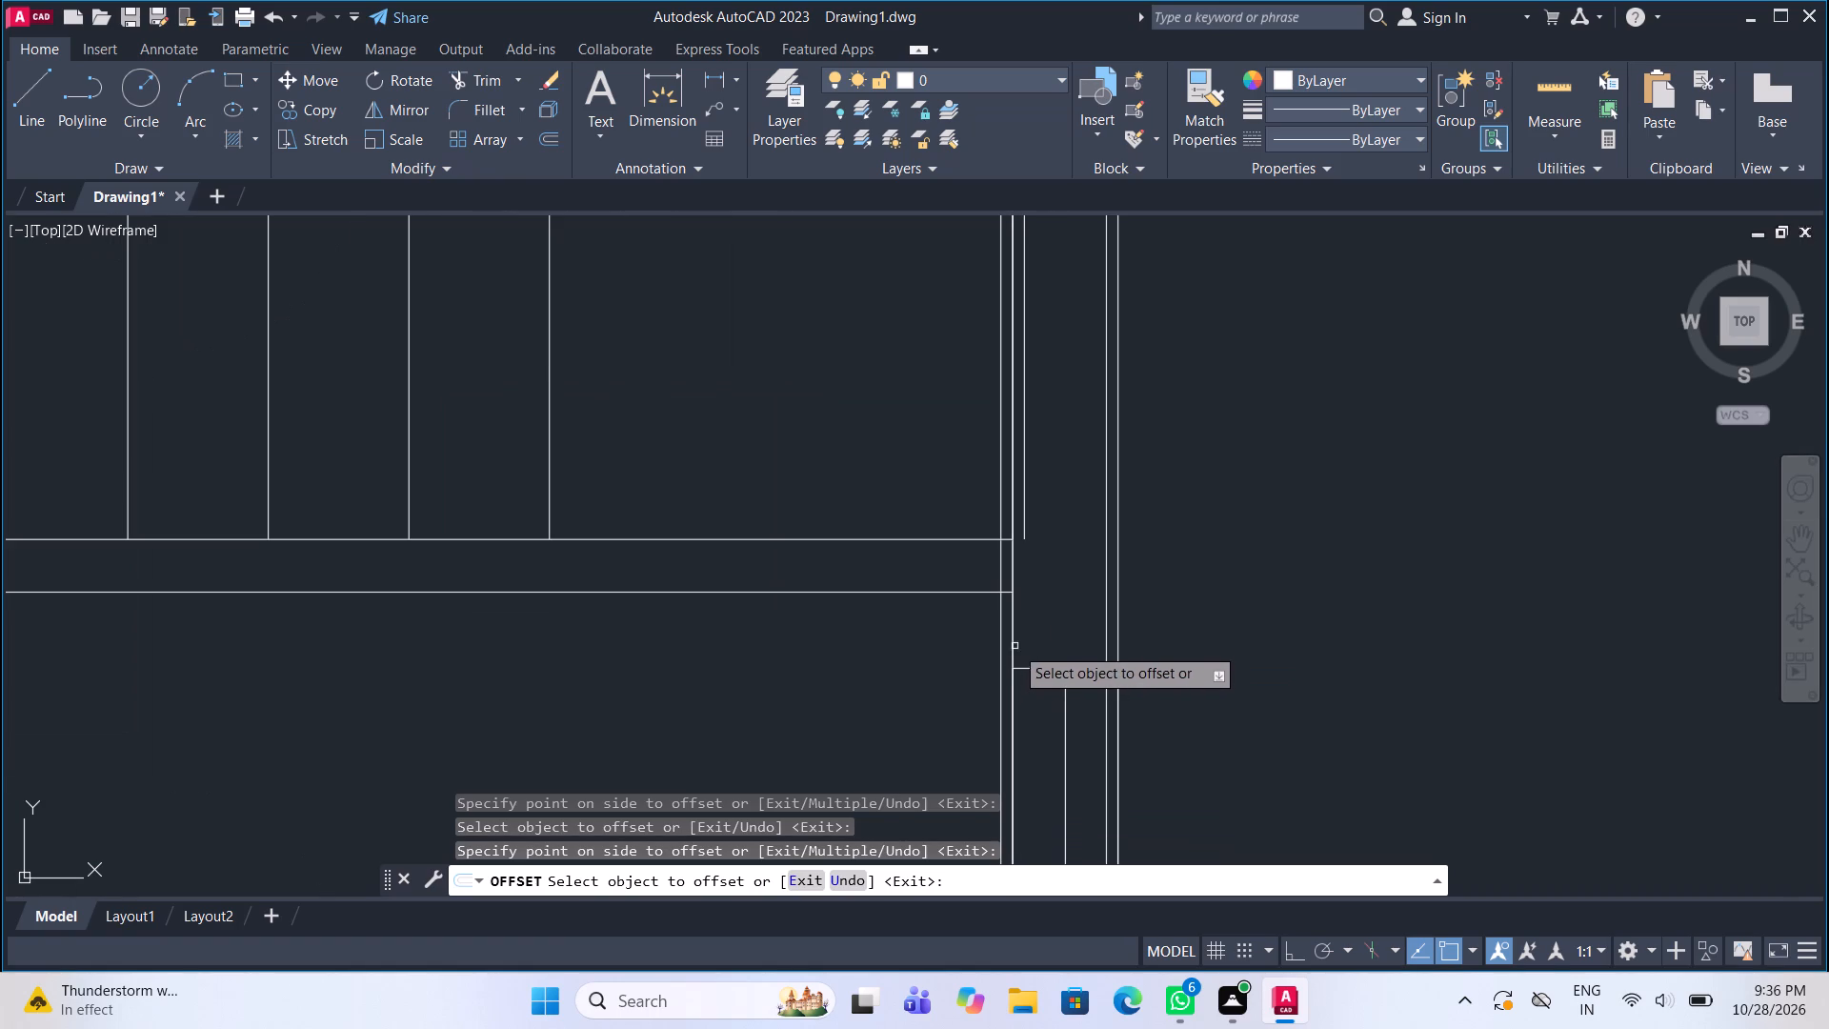
{"action": "left_click", "coordinate": [1015, 646]}
{"action": "left_click", "coordinate": [1039, 634]}
At the corner beside the plants, offset the side wall's inner face line and both bottom wall face lines 1" into the walls.
{"action": "scroll", "coordinate": [989, 483], "scroll_direction": "down", "scroll_amount": 5}
{"action": "scroll", "coordinate": [941, 665], "scroll_direction": "up", "scroll_amount": 4}
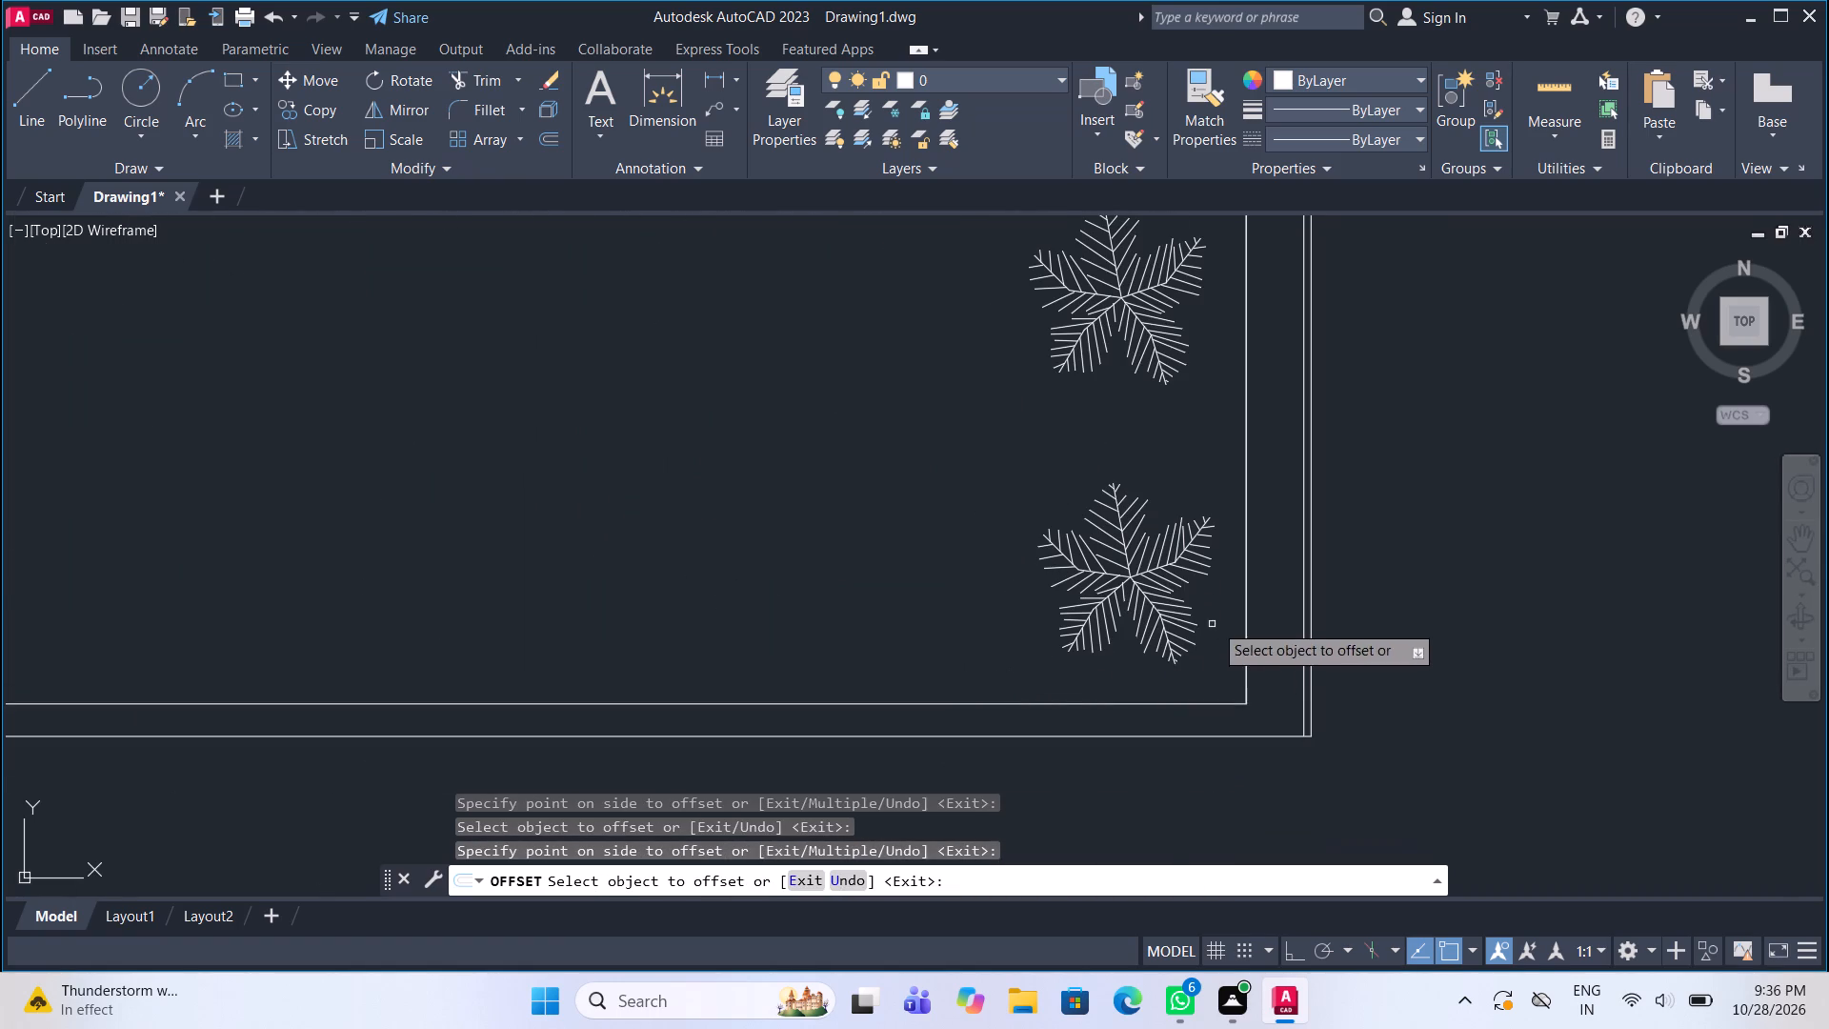
{"action": "left_click", "coordinate": [1244, 615]}
{"action": "left_click", "coordinate": [1267, 620]}
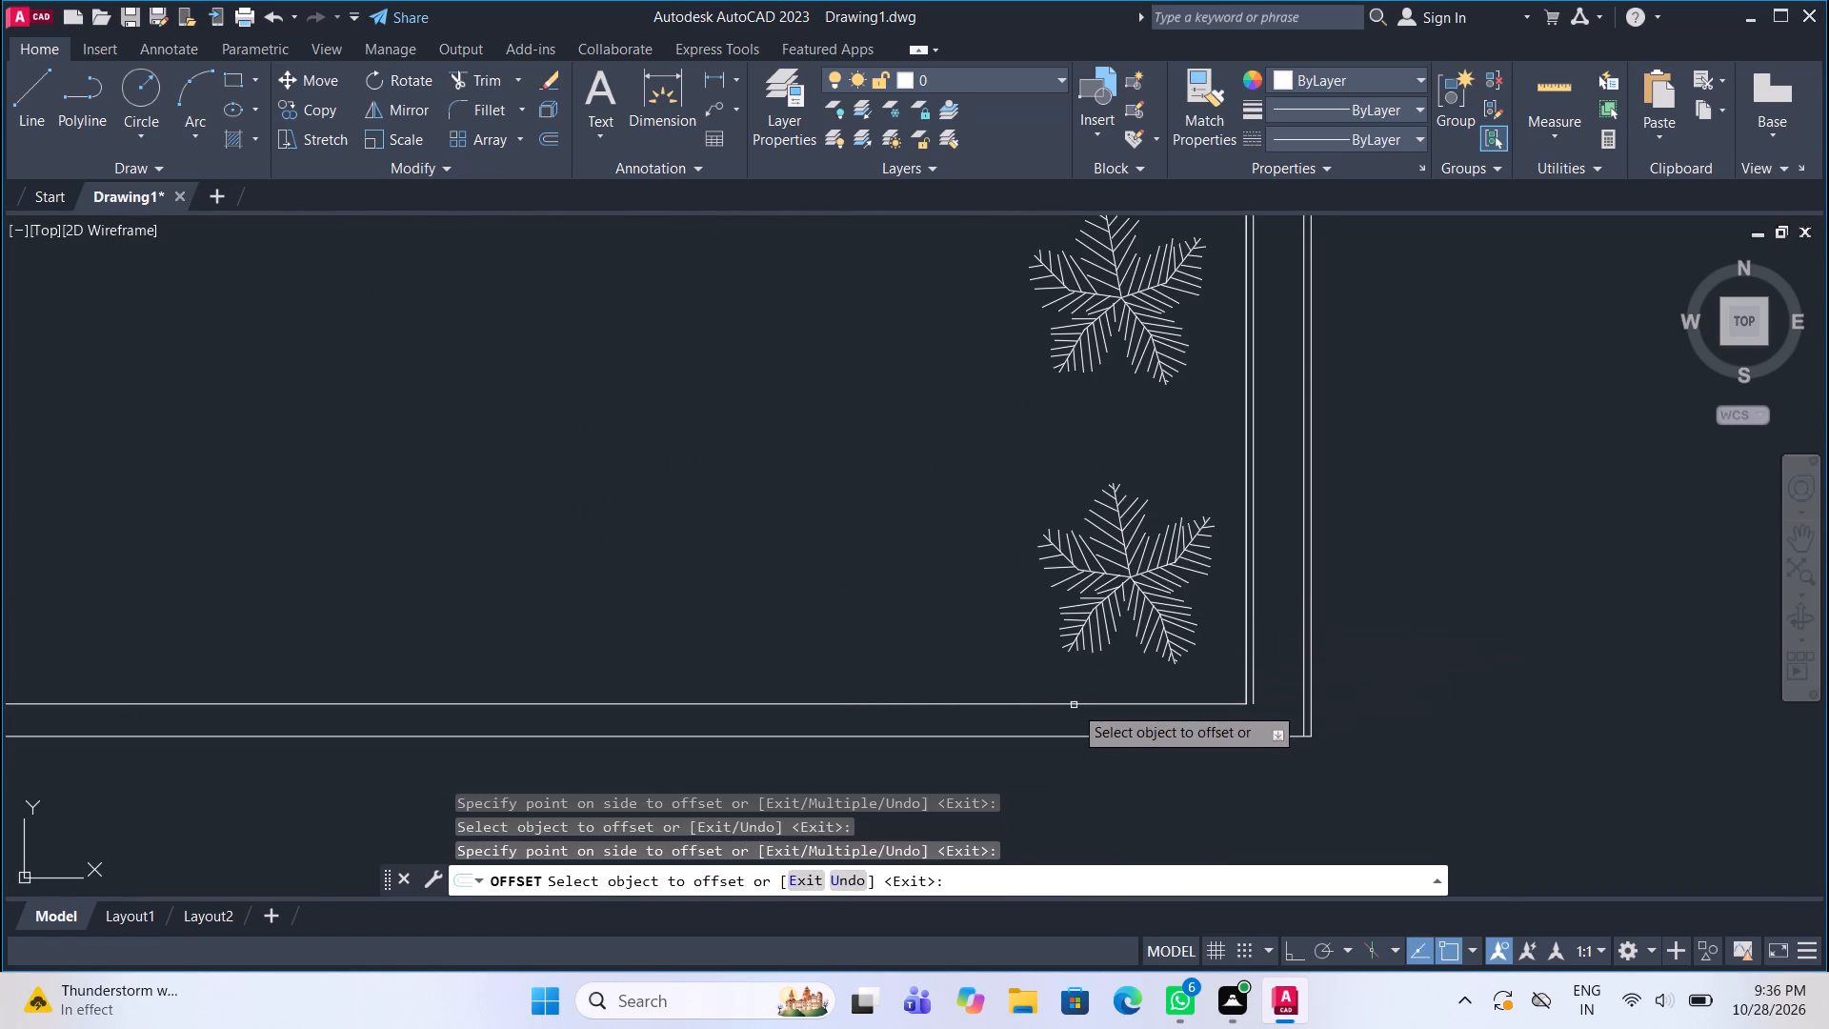
{"action": "left_click", "coordinate": [1074, 705]}
{"action": "double_click", "coordinate": [1067, 719]}
{"action": "left_click", "coordinate": [1049, 737]}
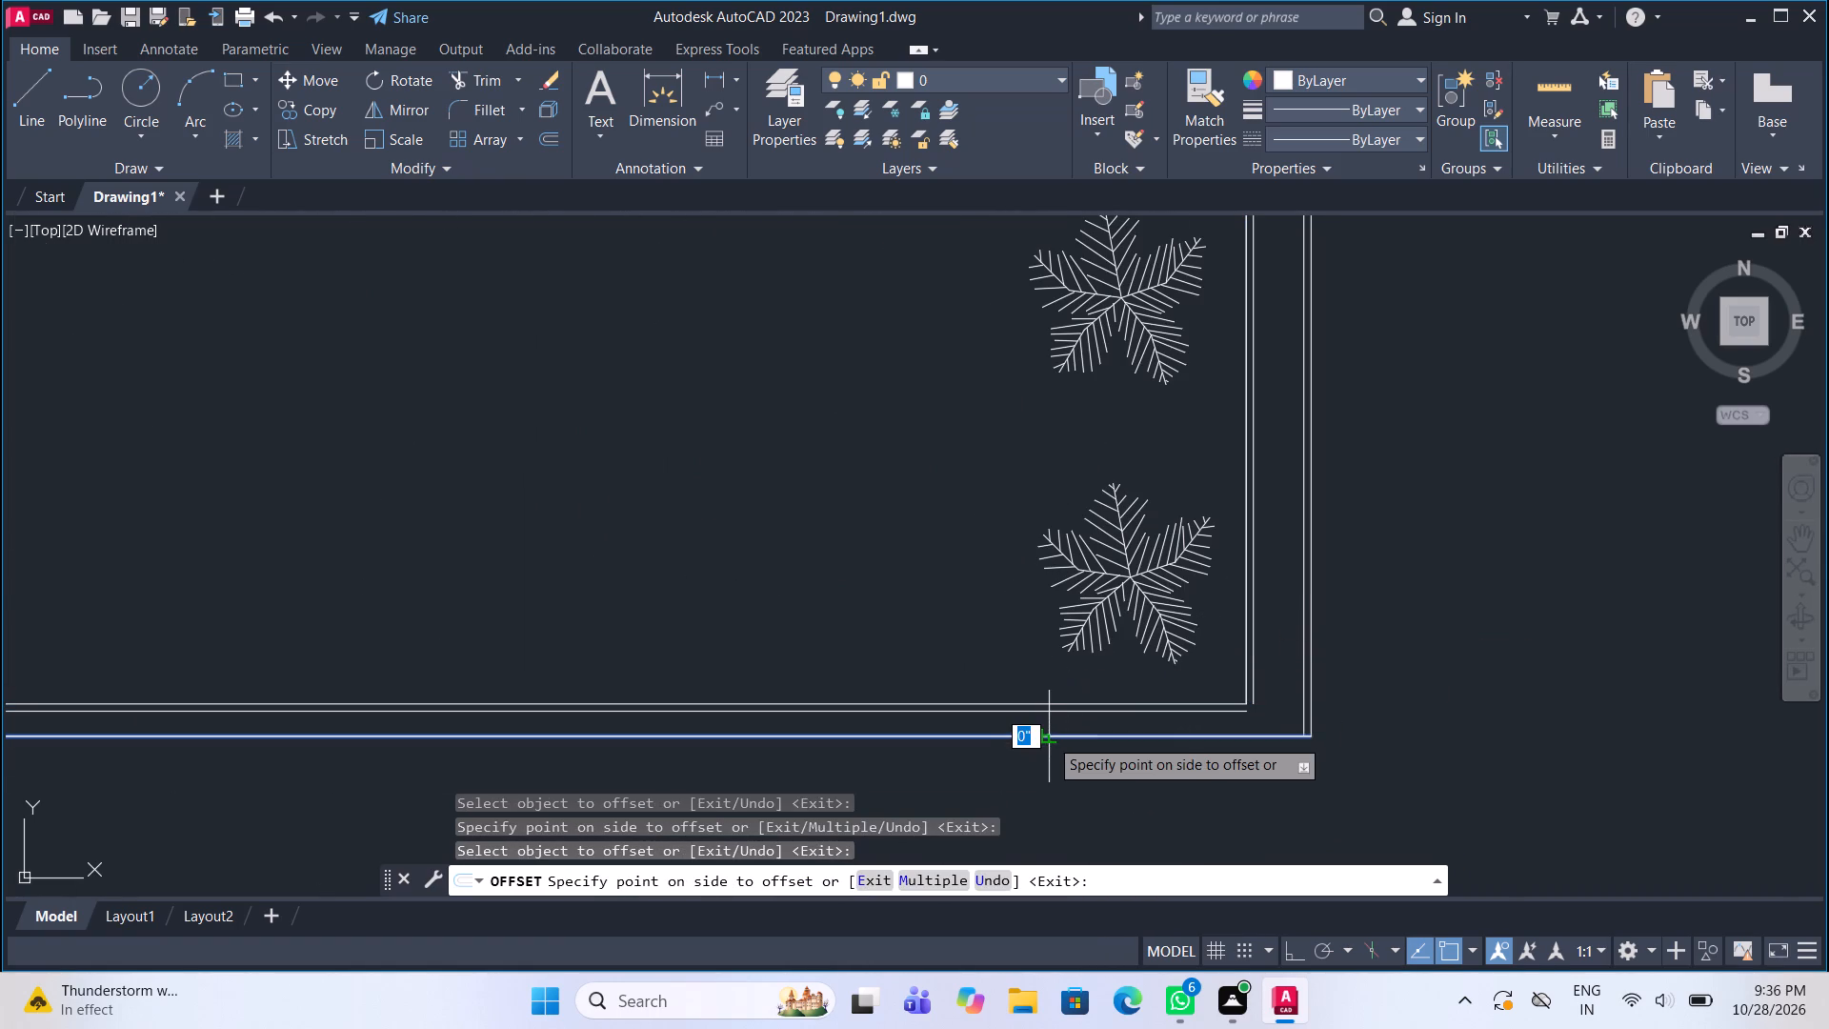
{"action": "left_click", "coordinate": [1047, 730]}
Offset the face lines of the wall between the lower bedroom and the car parking 1" into the wall, including the short outer-corner segment.
{"action": "scroll", "coordinate": [1110, 687], "scroll_direction": "down", "scroll_amount": 4}
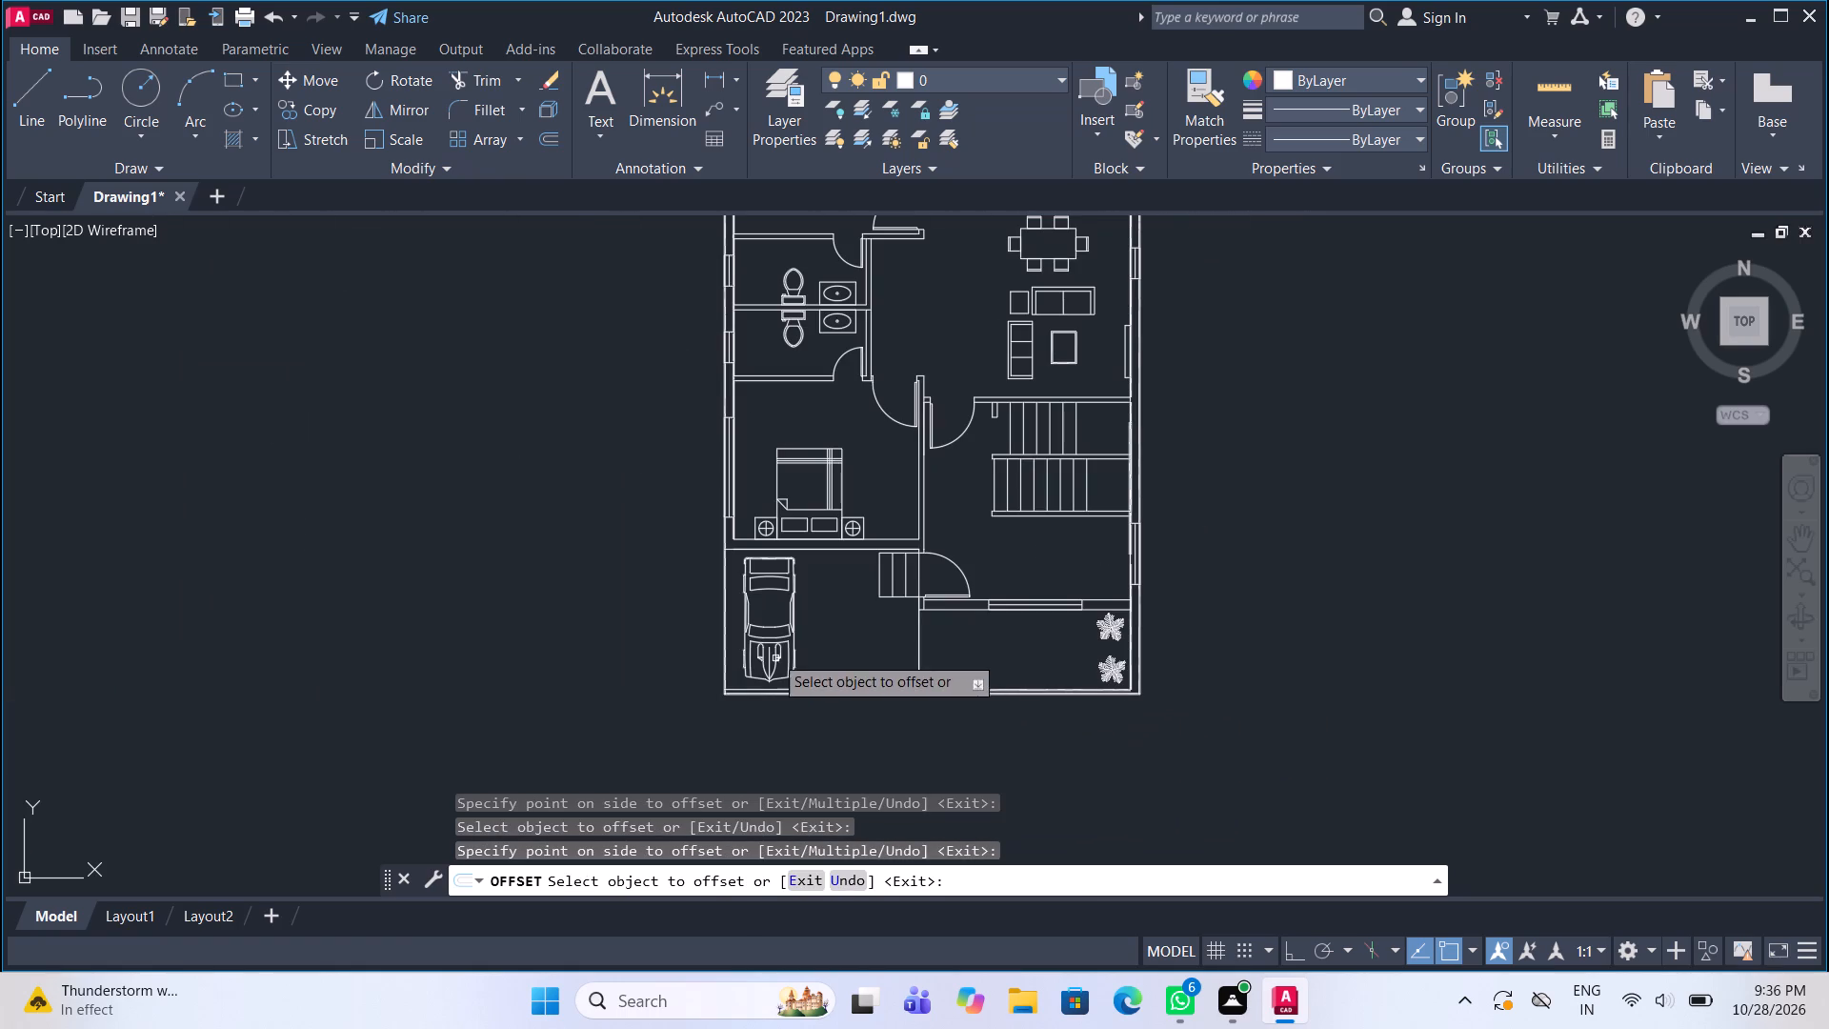
{"action": "scroll", "coordinate": [727, 500], "scroll_direction": "up", "scroll_amount": 3}
{"action": "scroll", "coordinate": [769, 683], "scroll_direction": "up", "scroll_amount": 2}
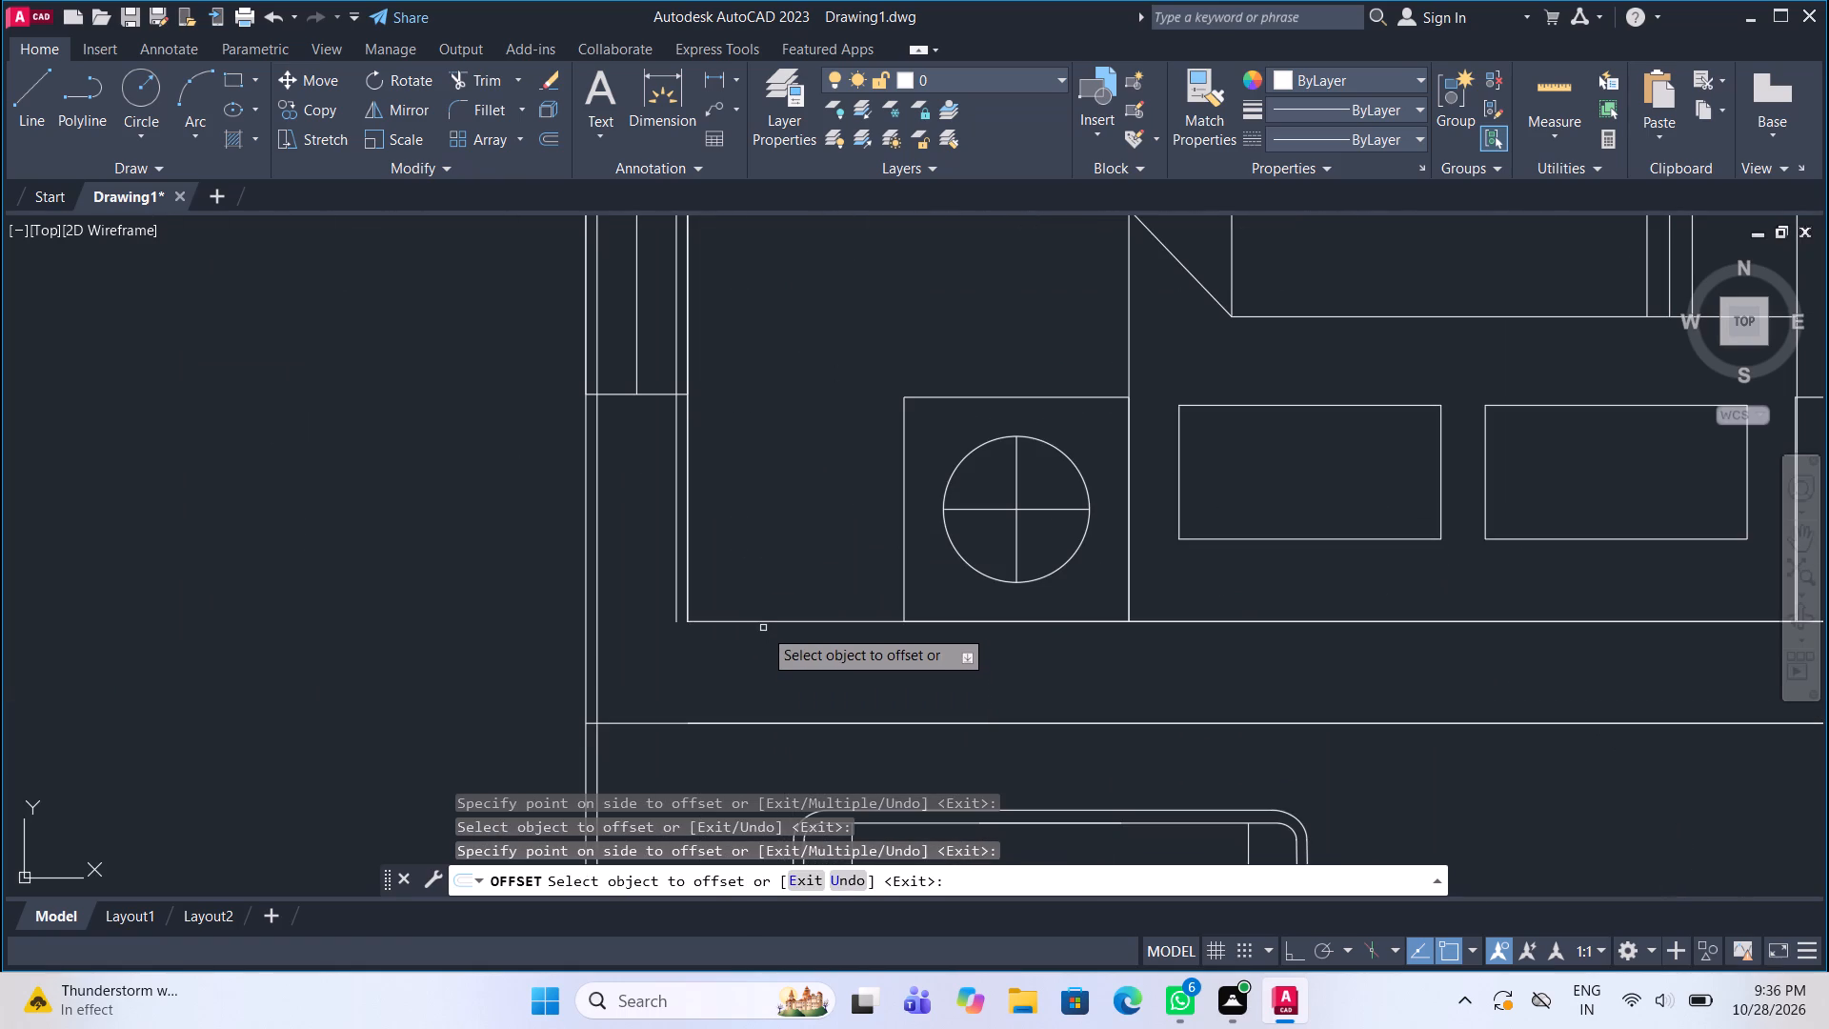
{"action": "double_click", "coordinate": [763, 627]}
{"action": "left_click", "coordinate": [764, 623]}
{"action": "left_click", "coordinate": [769, 670]}
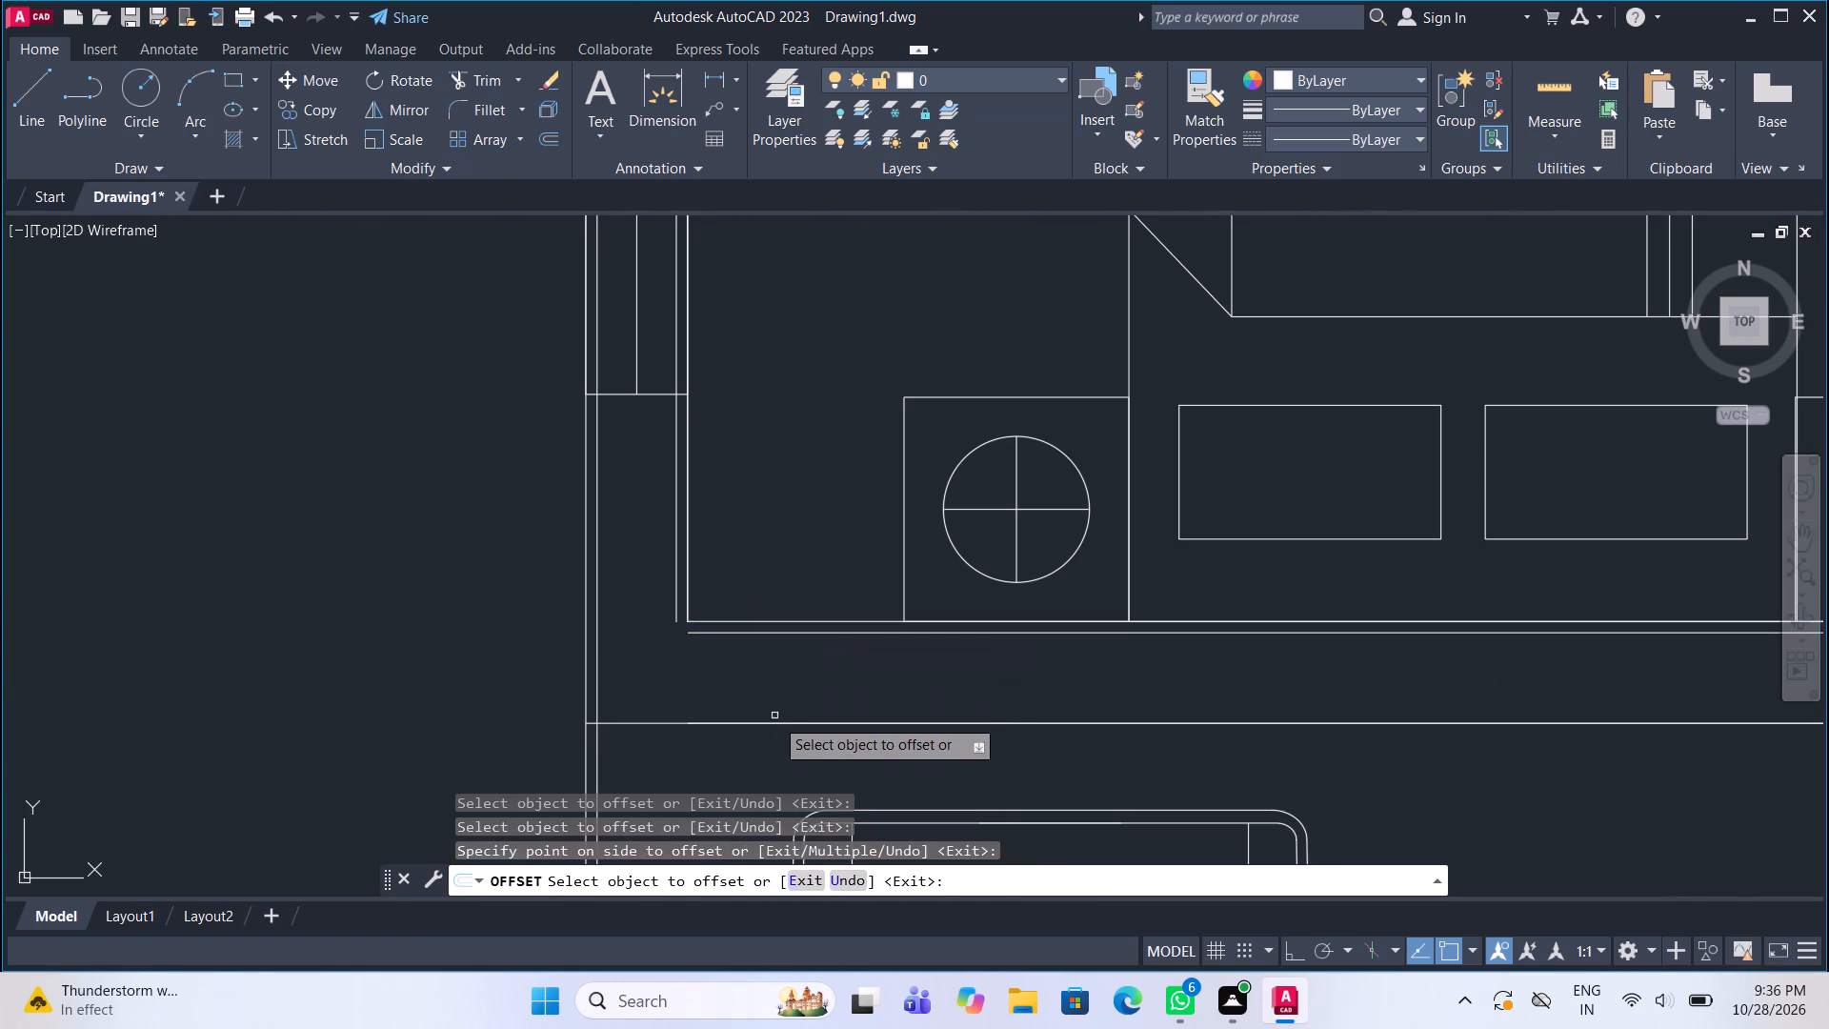
{"action": "left_click", "coordinate": [774, 720]}
{"action": "left_click", "coordinate": [772, 693]}
{"action": "double_click", "coordinate": [660, 720]}
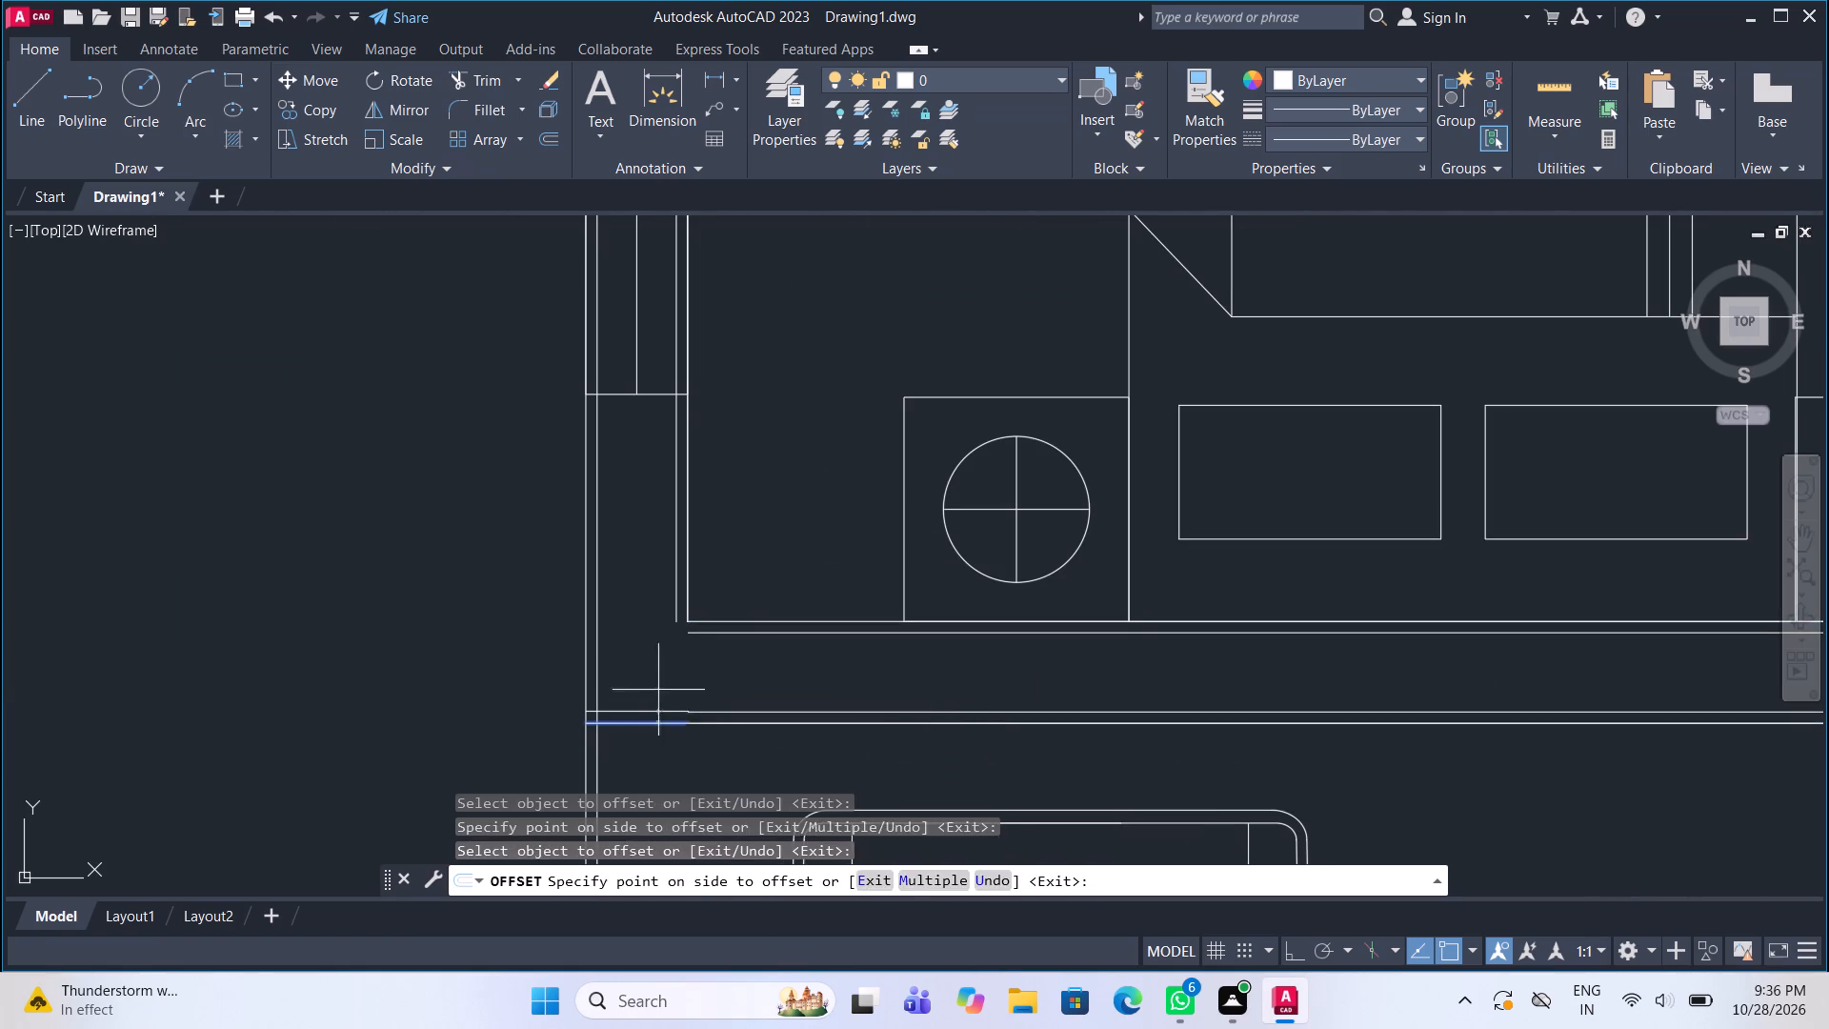
{"action": "left_click", "coordinate": [658, 690]}
Offset both face lines of the wall between the lower bedroom and staircase hall 1" inward, including the short stretch above the door.
{"action": "scroll", "coordinate": [664, 670], "scroll_direction": "down", "scroll_amount": 3}
{"action": "scroll", "coordinate": [1196, 671], "scroll_direction": "up", "scroll_amount": 2}
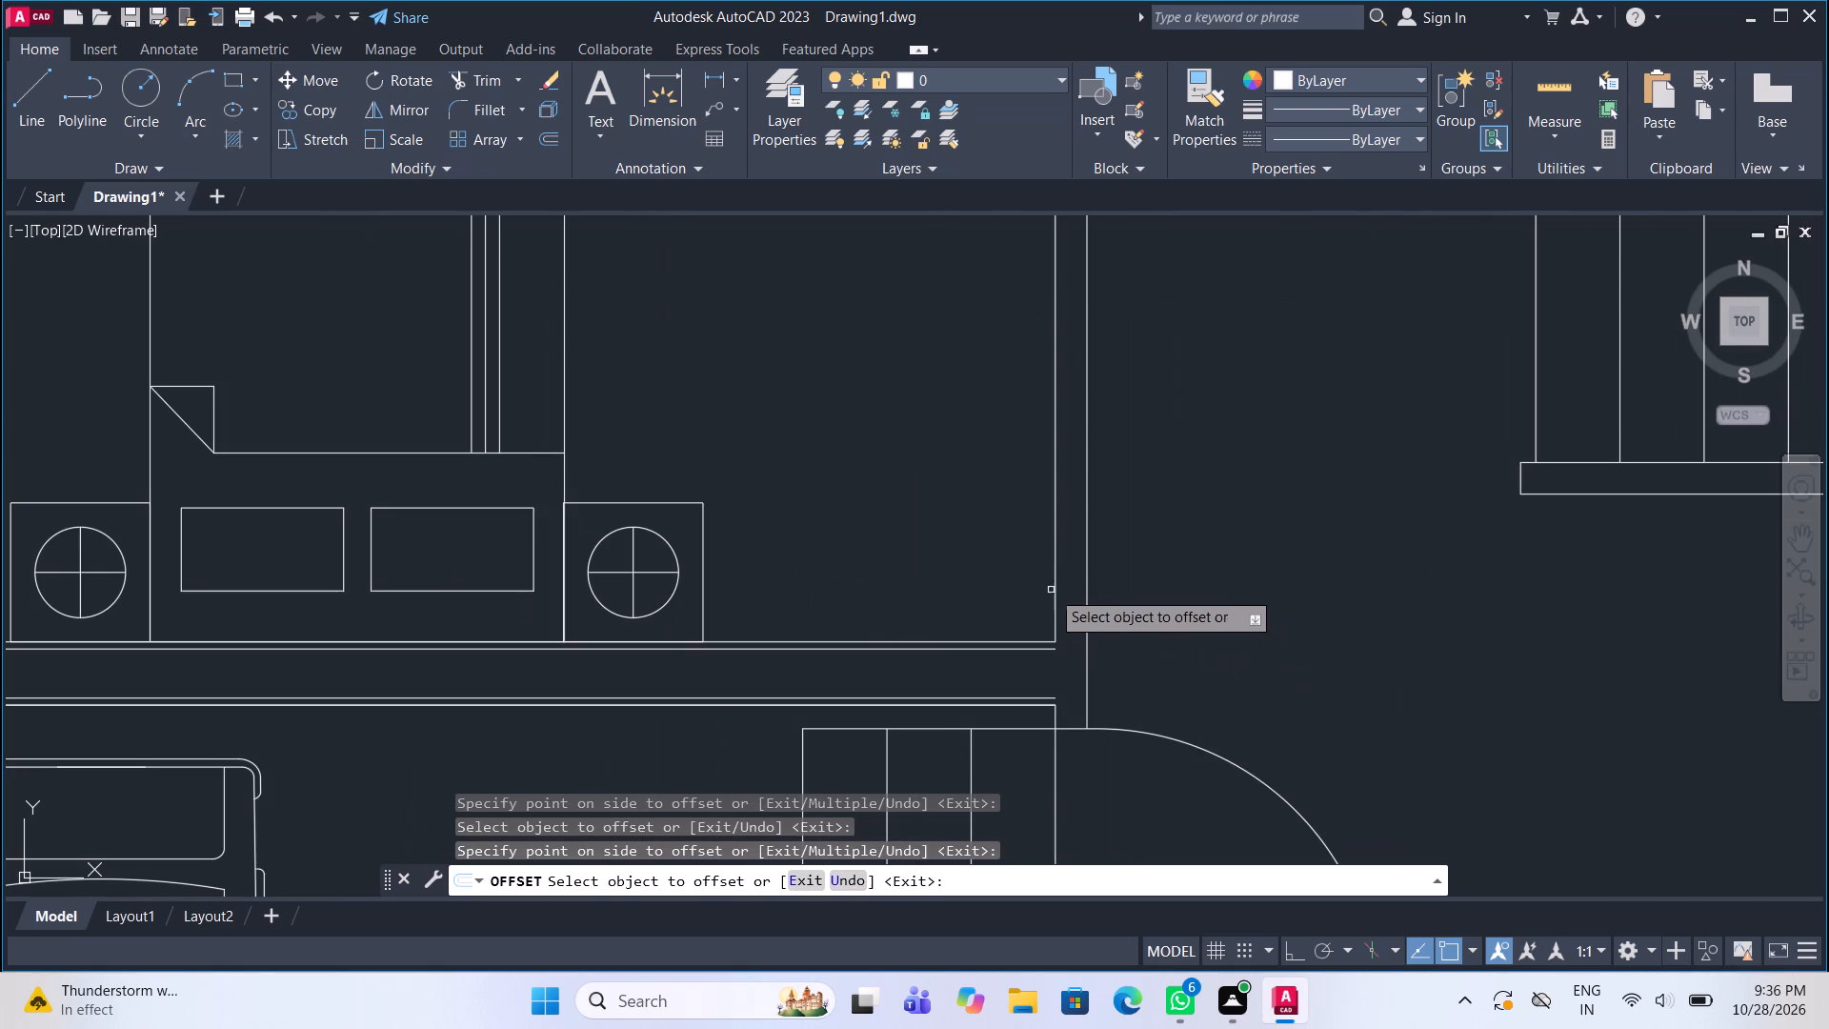
{"action": "left_click", "coordinate": [1054, 591]}
{"action": "double_click", "coordinate": [1123, 593]}
{"action": "double_click", "coordinate": [1086, 630]}
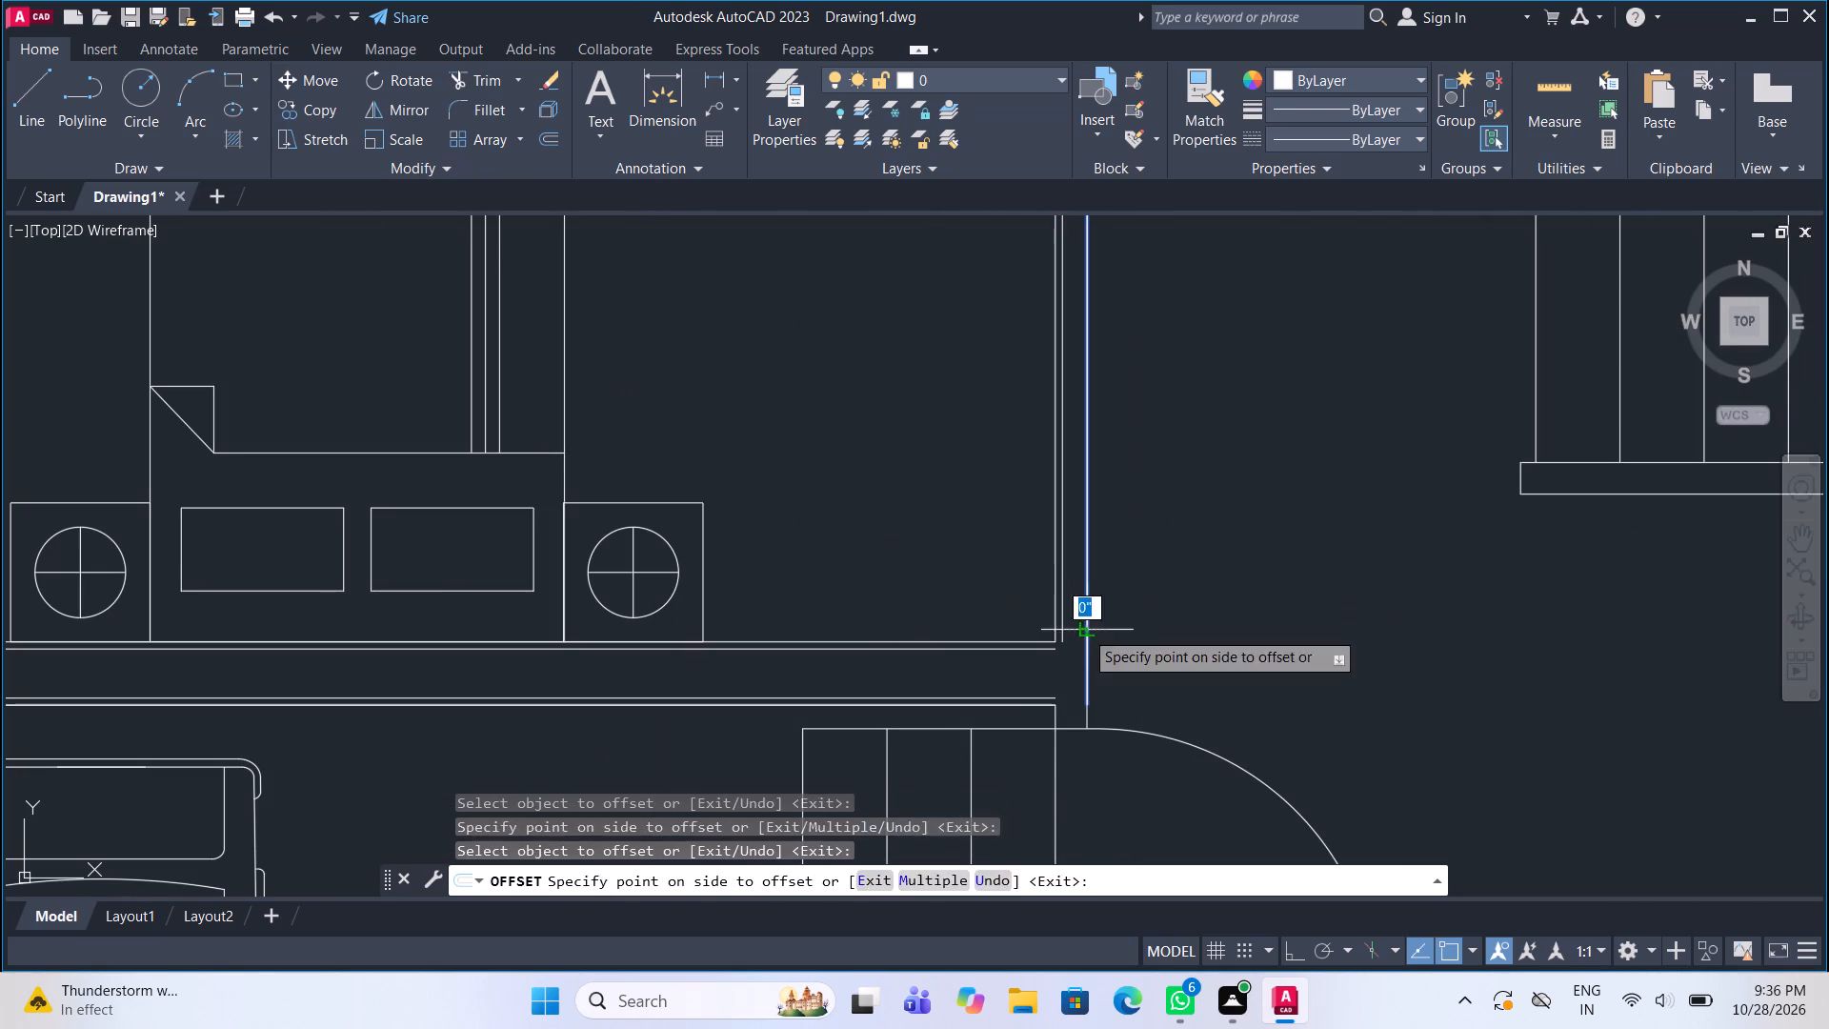
{"action": "left_click", "coordinate": [1001, 592]}
{"action": "scroll", "coordinate": [1025, 720], "scroll_direction": "up", "scroll_amount": 3}
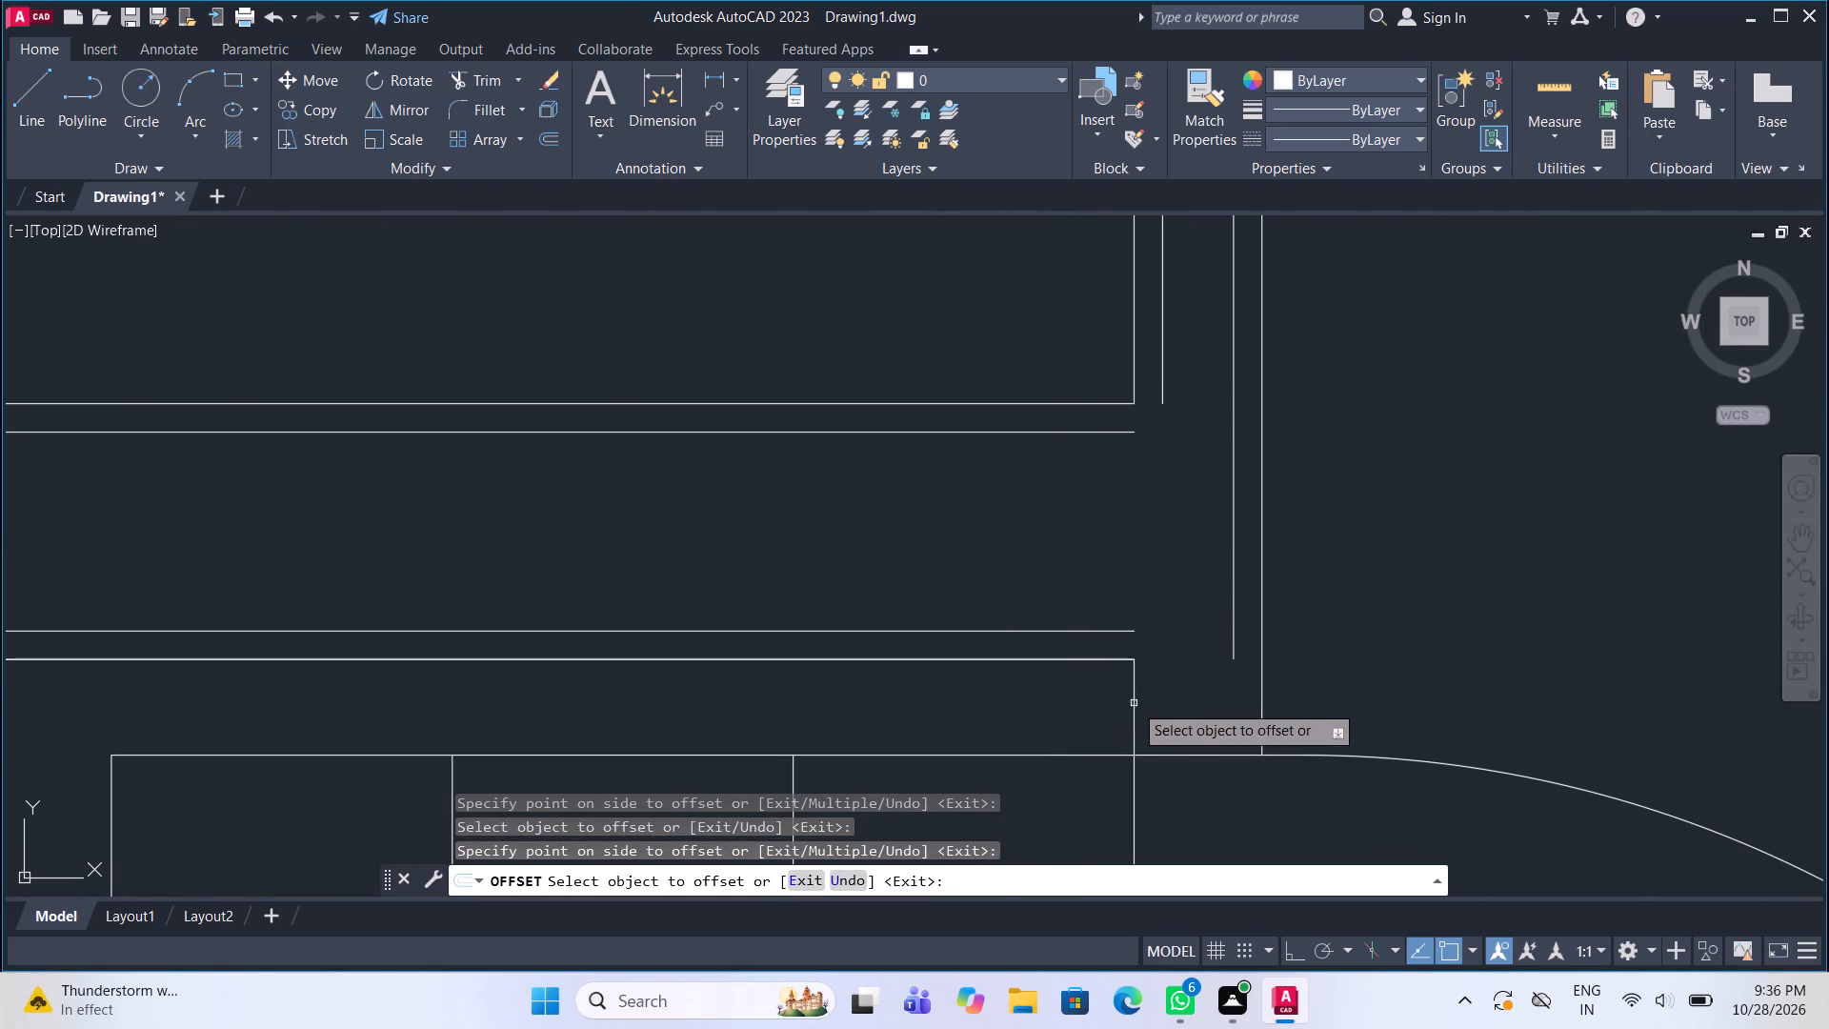
{"action": "left_click", "coordinate": [1134, 703]}
{"action": "double_click", "coordinate": [1282, 679]}
{"action": "double_click", "coordinate": [1268, 709]}
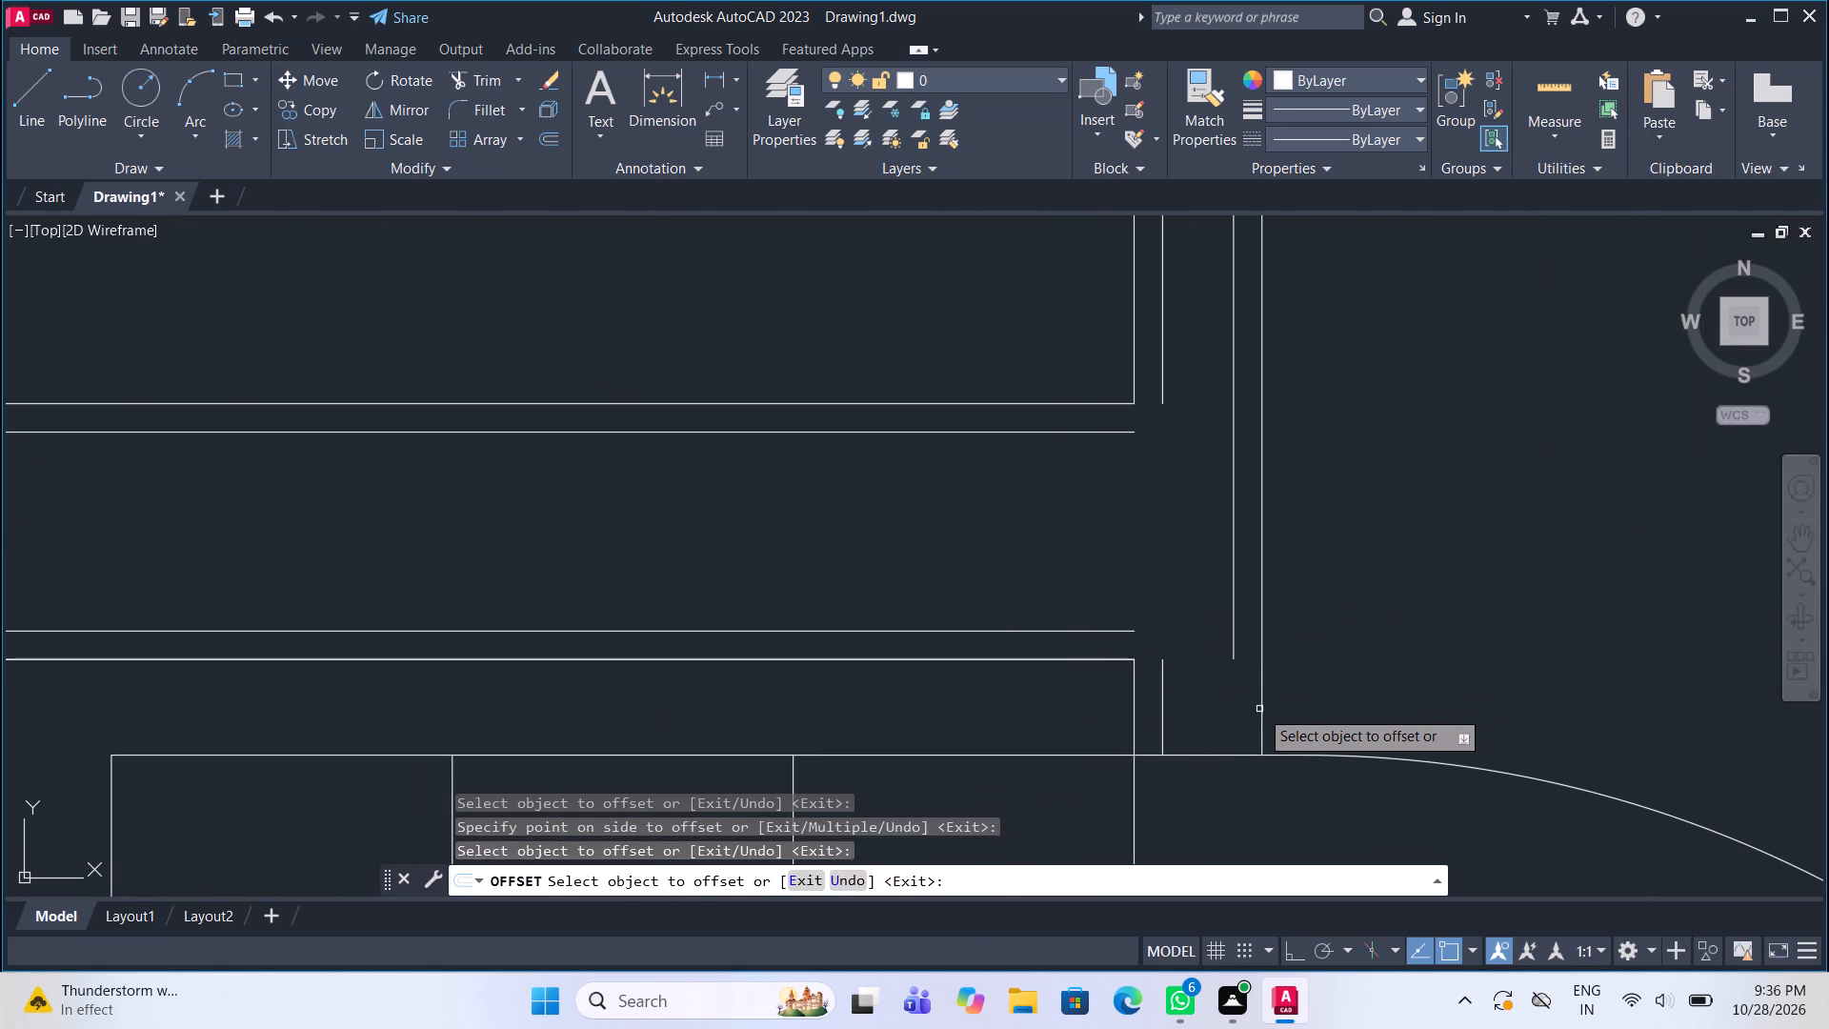
{"action": "left_click", "coordinate": [1259, 709]}
{"action": "left_click_drag", "start_coordinate": [1129, 724], "coordinate": [1117, 725]}
Offset both face lines of the wall between the lower bathroom and the lower bedroom 1" into the wall.
{"action": "scroll", "coordinate": [904, 701], "scroll_direction": "down", "scroll_amount": 5}
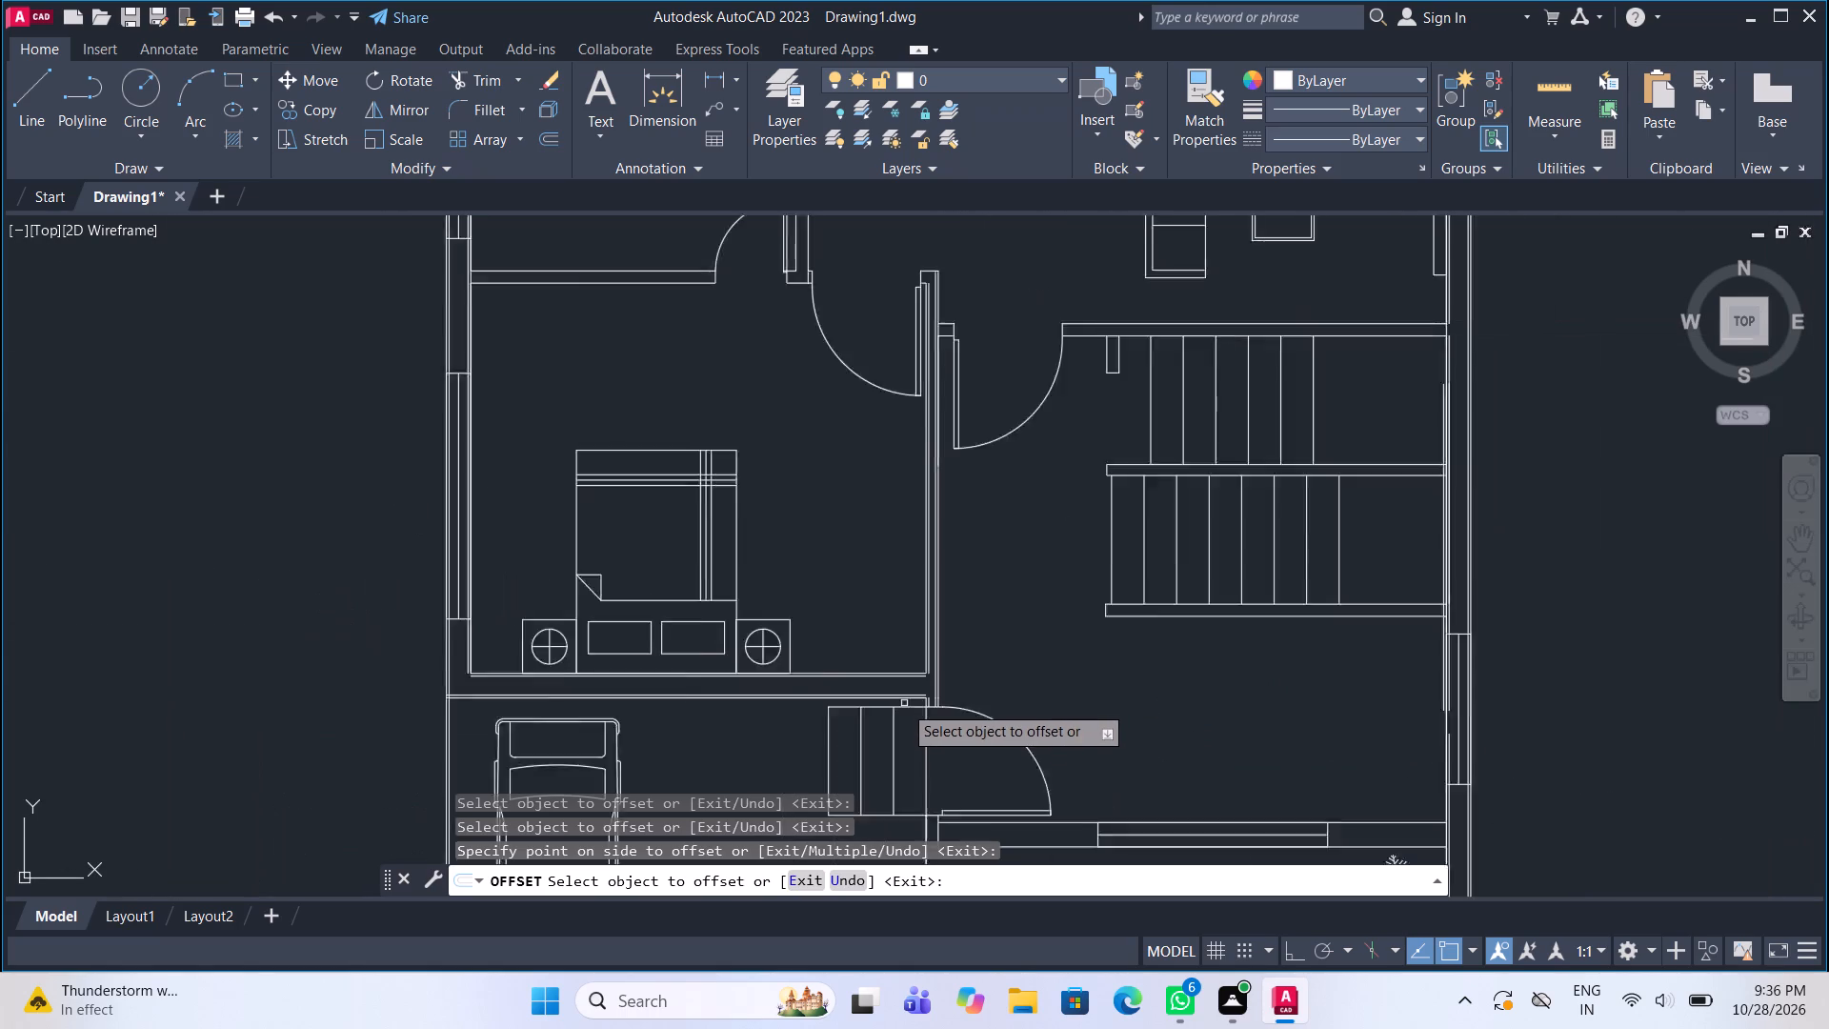
{"action": "scroll", "coordinate": [903, 705], "scroll_direction": "down", "scroll_amount": 2}
{"action": "scroll", "coordinate": [788, 539], "scroll_direction": "up", "scroll_amount": 4}
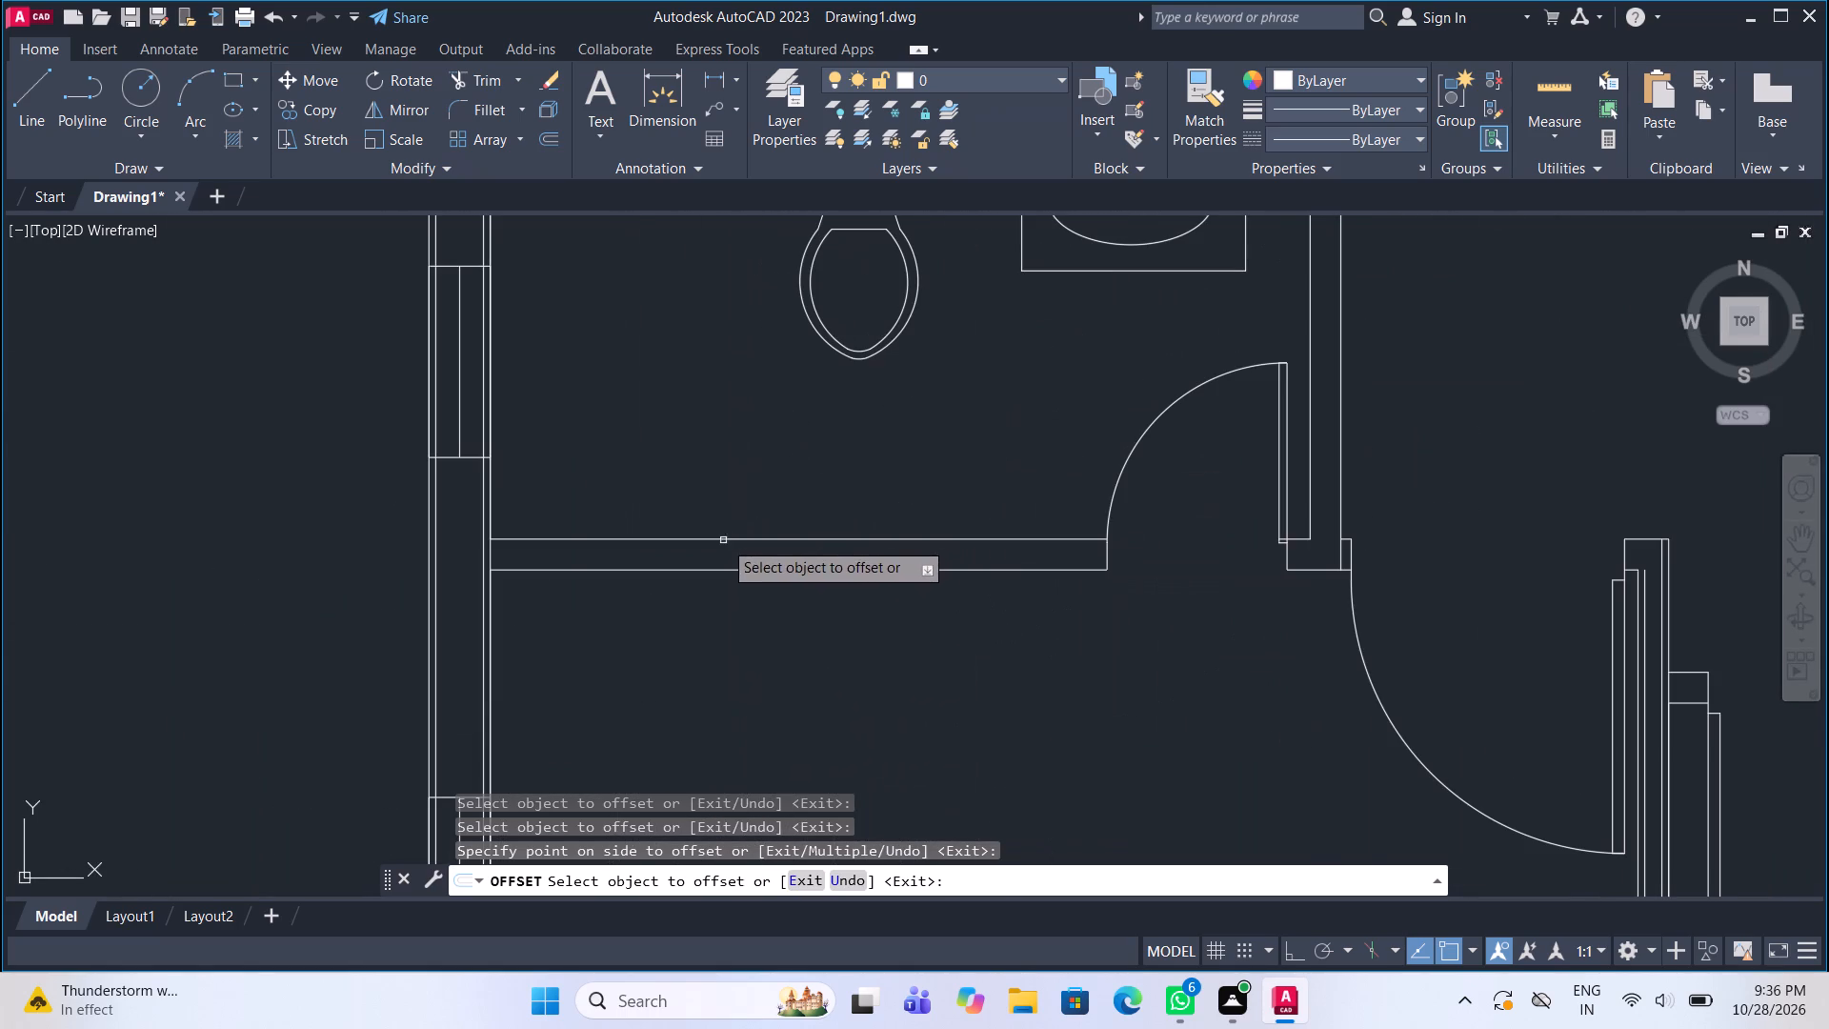
{"action": "left_click", "coordinate": [723, 540]}
{"action": "left_click", "coordinate": [726, 597]}
{"action": "left_click", "coordinate": [730, 575]}
{"action": "left_click", "coordinate": [734, 567]}
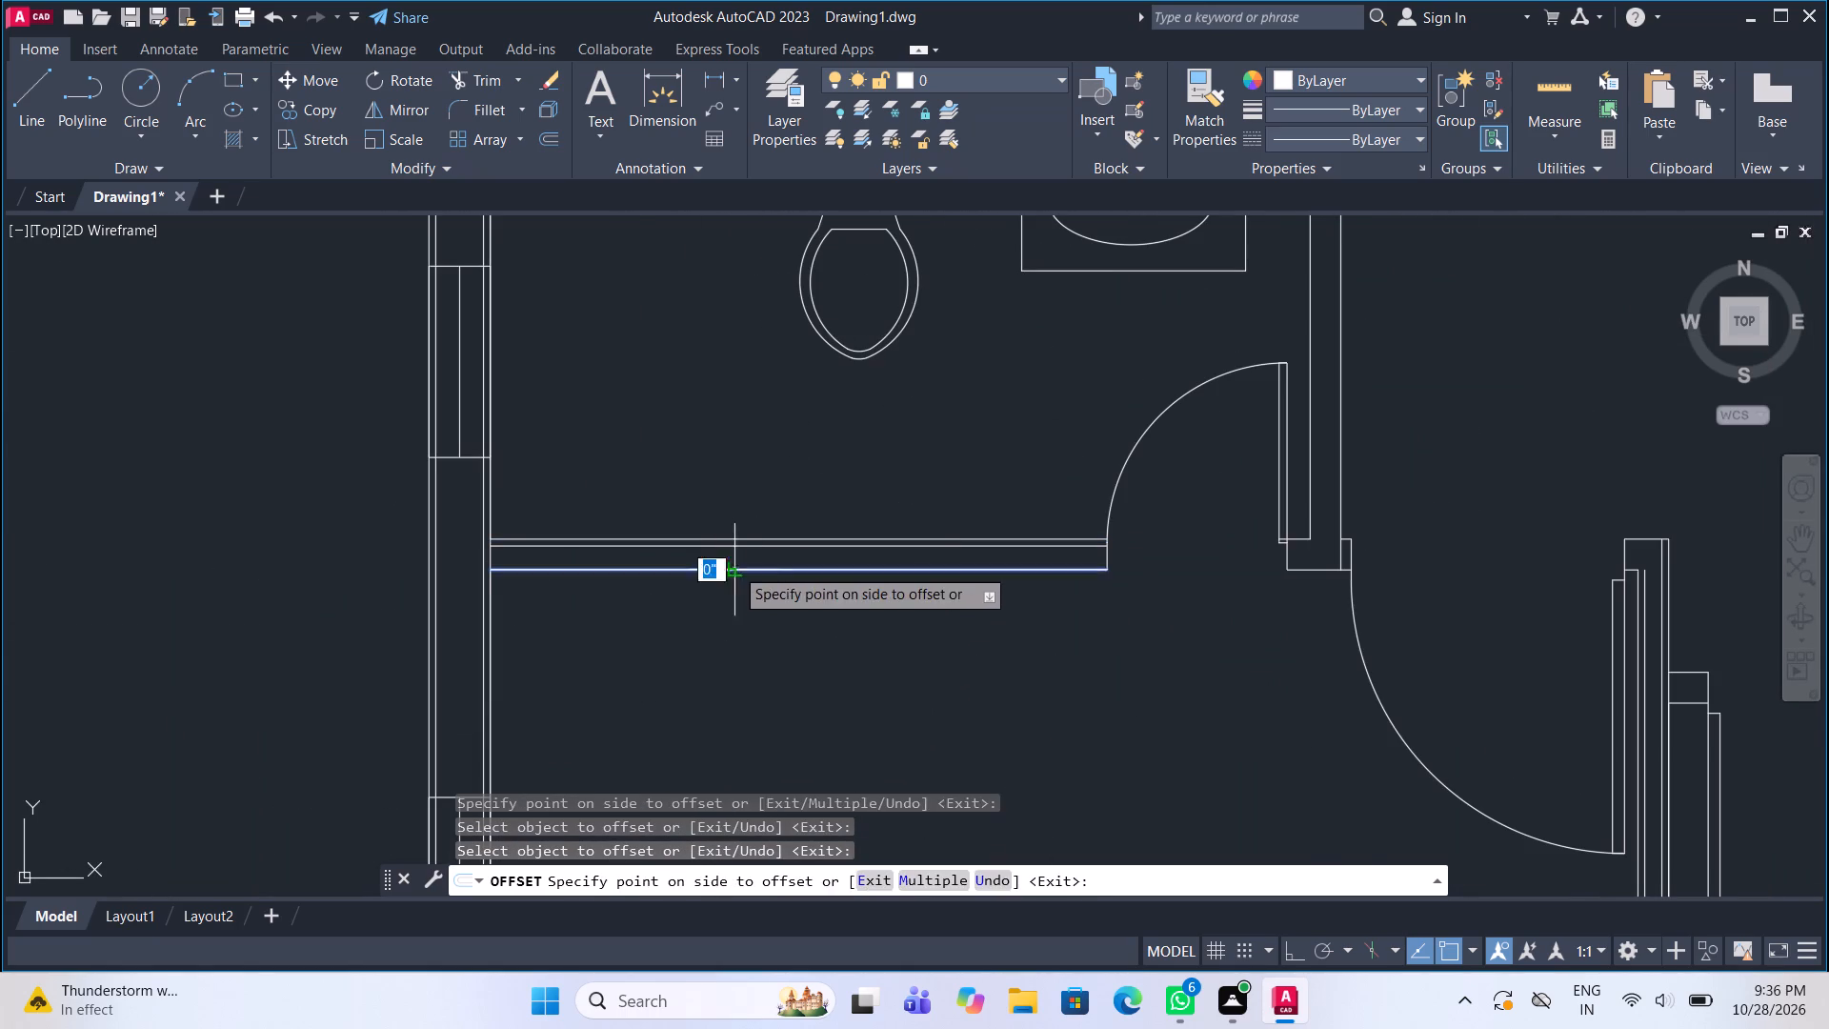
{"action": "left_click", "coordinate": [740, 525]}
Offset the face lines of the lower bathroom's hall-side wall and of the short wall piece beside its door 1" inward.
{"action": "scroll", "coordinate": [1324, 527], "scroll_direction": "up", "scroll_amount": 1}
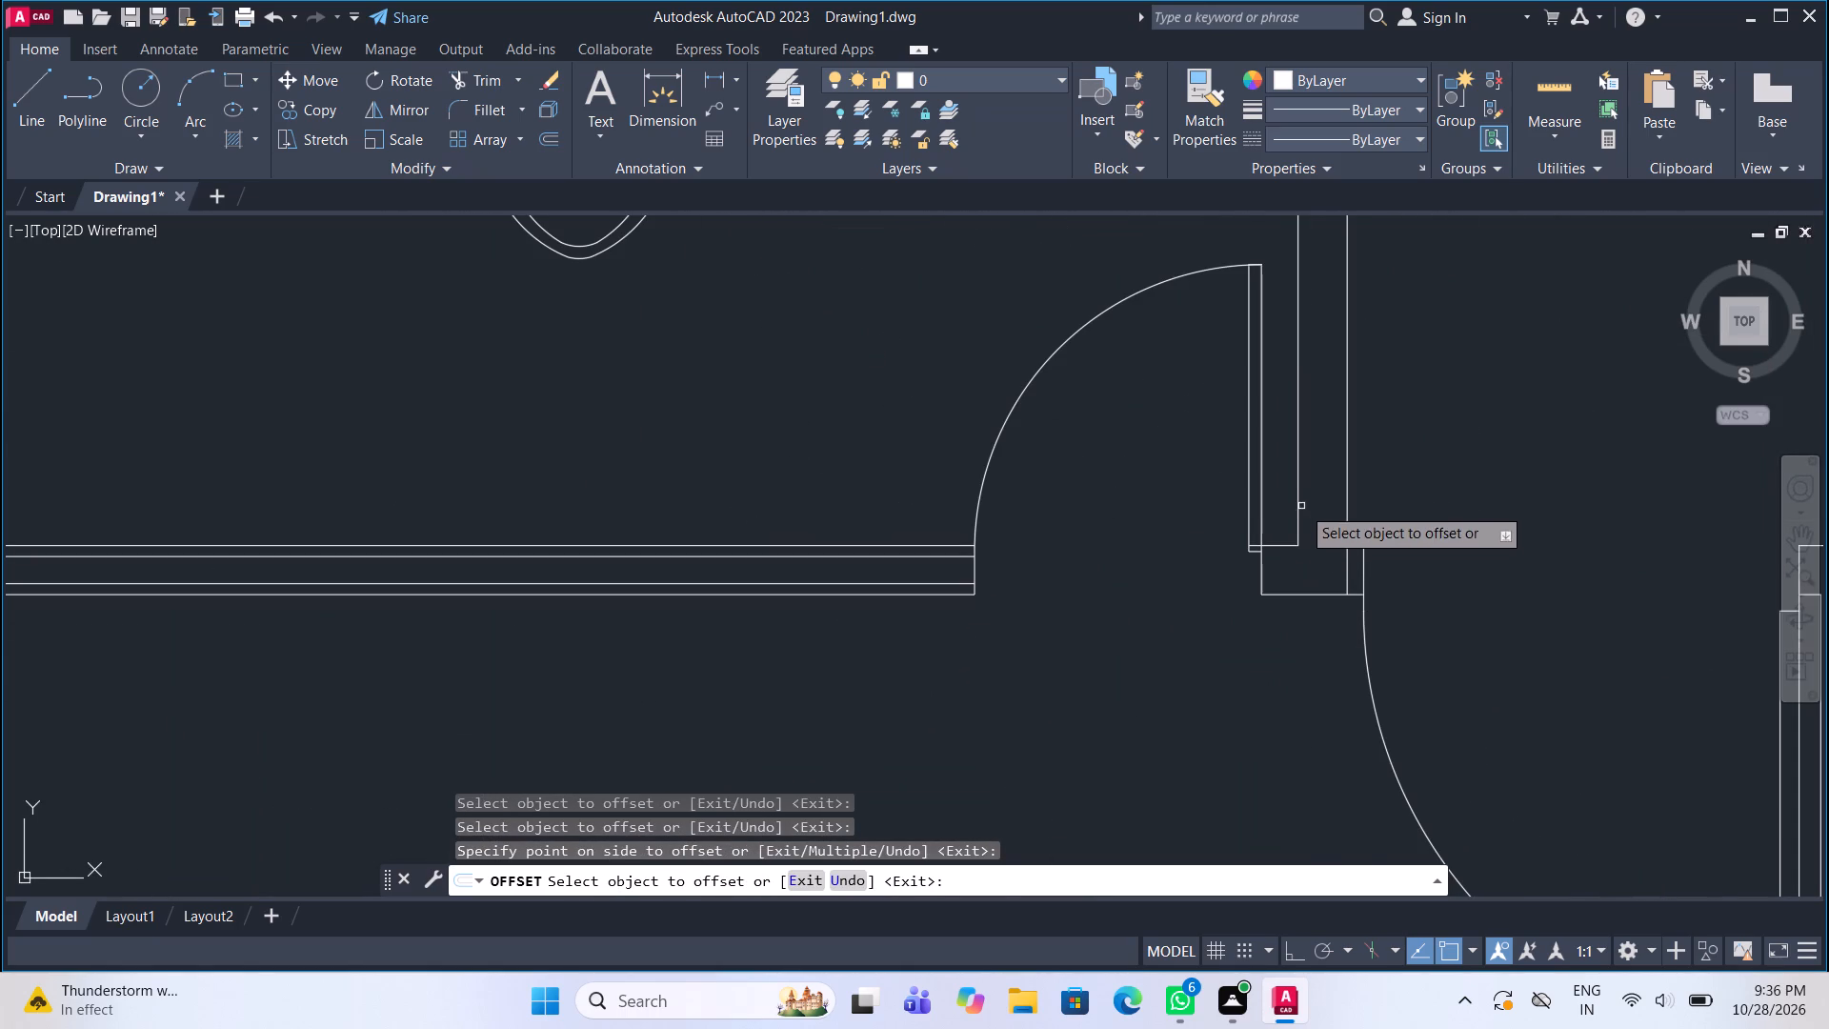
{"action": "left_click", "coordinate": [1301, 506]}
{"action": "left_click", "coordinate": [1389, 496]}
{"action": "left_click", "coordinate": [1348, 483]}
{"action": "left_click", "coordinate": [1304, 482]}
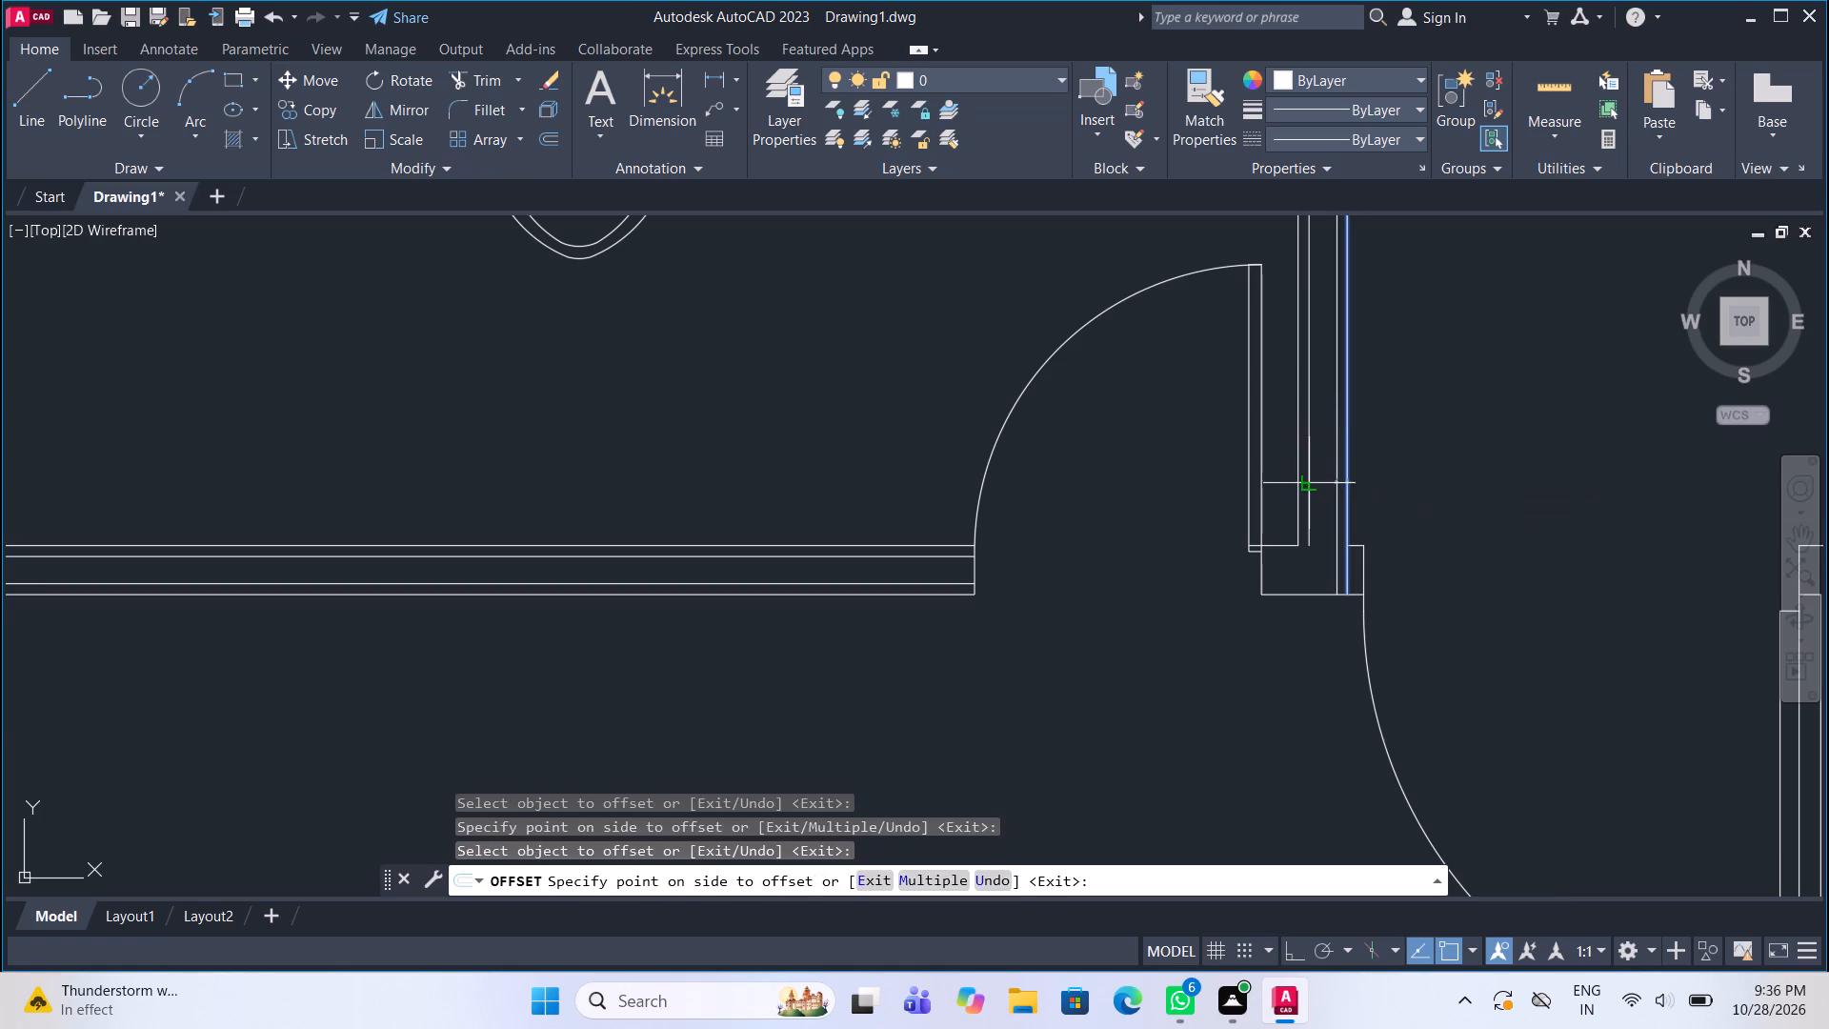
{"action": "left_click", "coordinate": [1279, 545]}
{"action": "left_click", "coordinate": [1278, 575]}
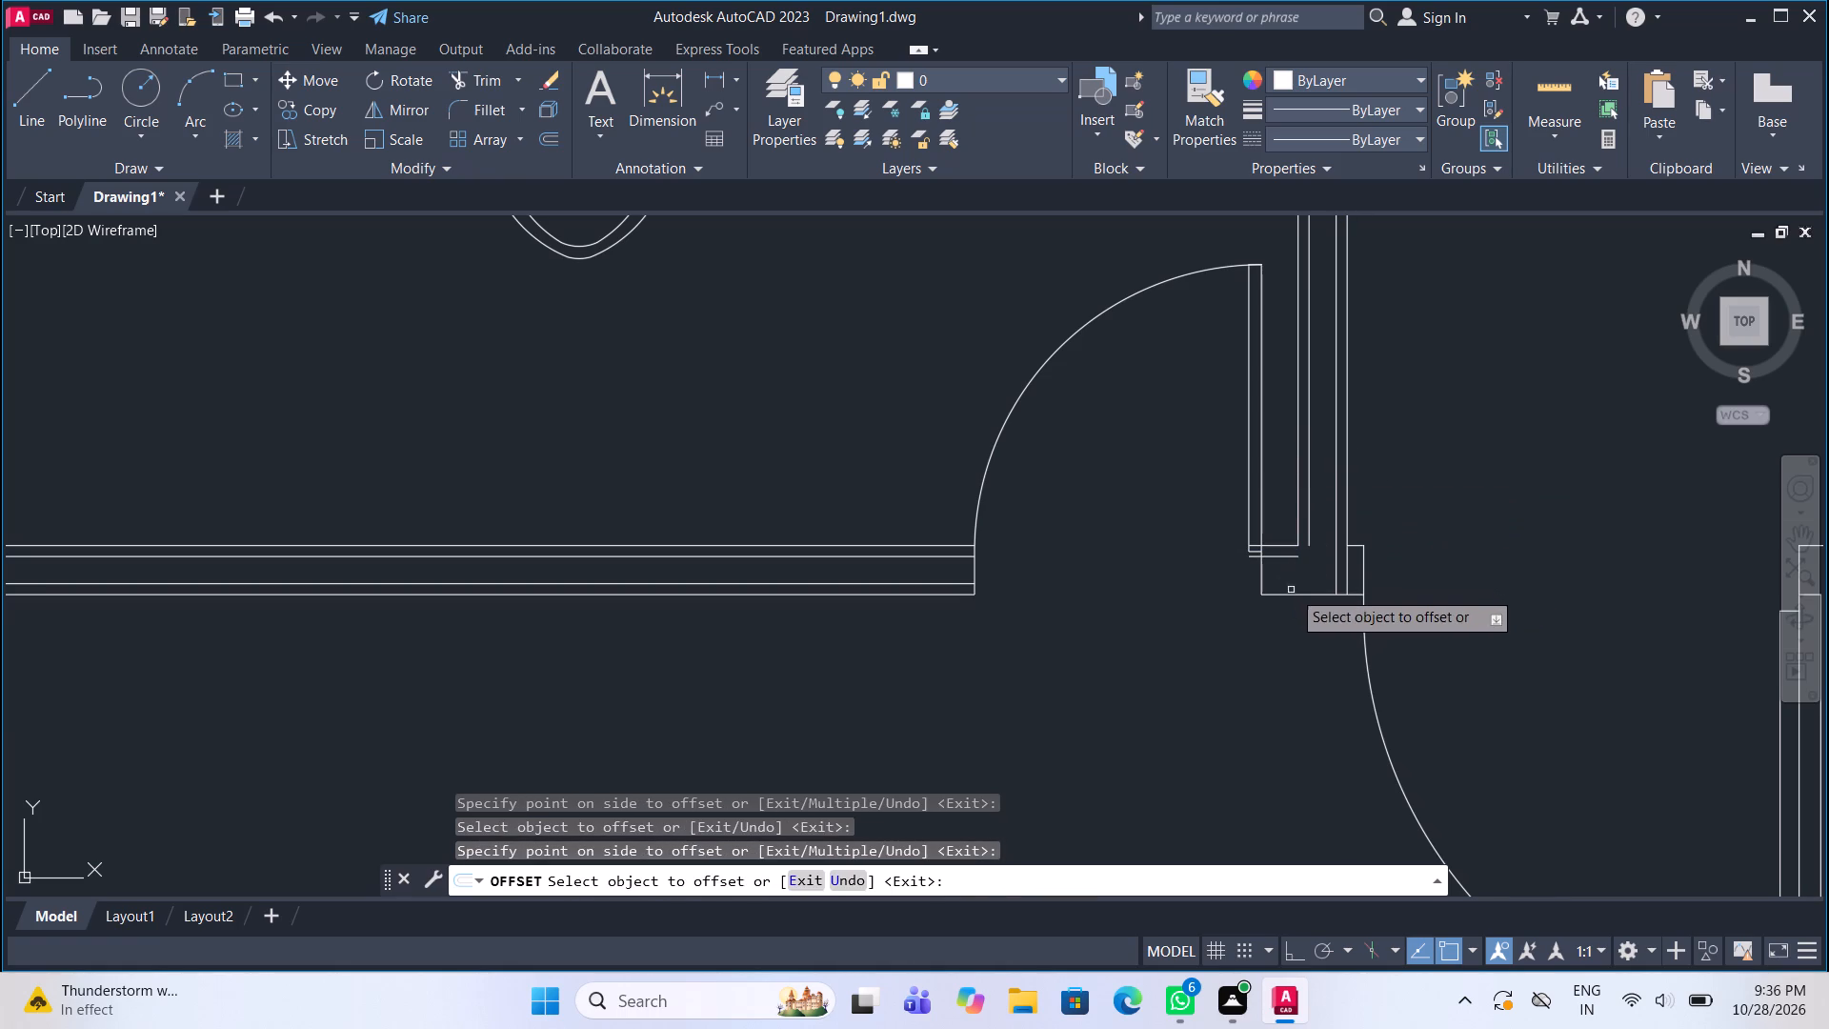
{"action": "left_click", "coordinate": [1295, 592]}
{"action": "left_click", "coordinate": [1291, 570]}
Offset both face lines of the partition between the two back-to-back bathrooms 1" into the wall.
{"action": "scroll", "coordinate": [1149, 657], "scroll_direction": "down", "scroll_amount": 2}
{"action": "scroll", "coordinate": [823, 348], "scroll_direction": "up", "scroll_amount": 1}
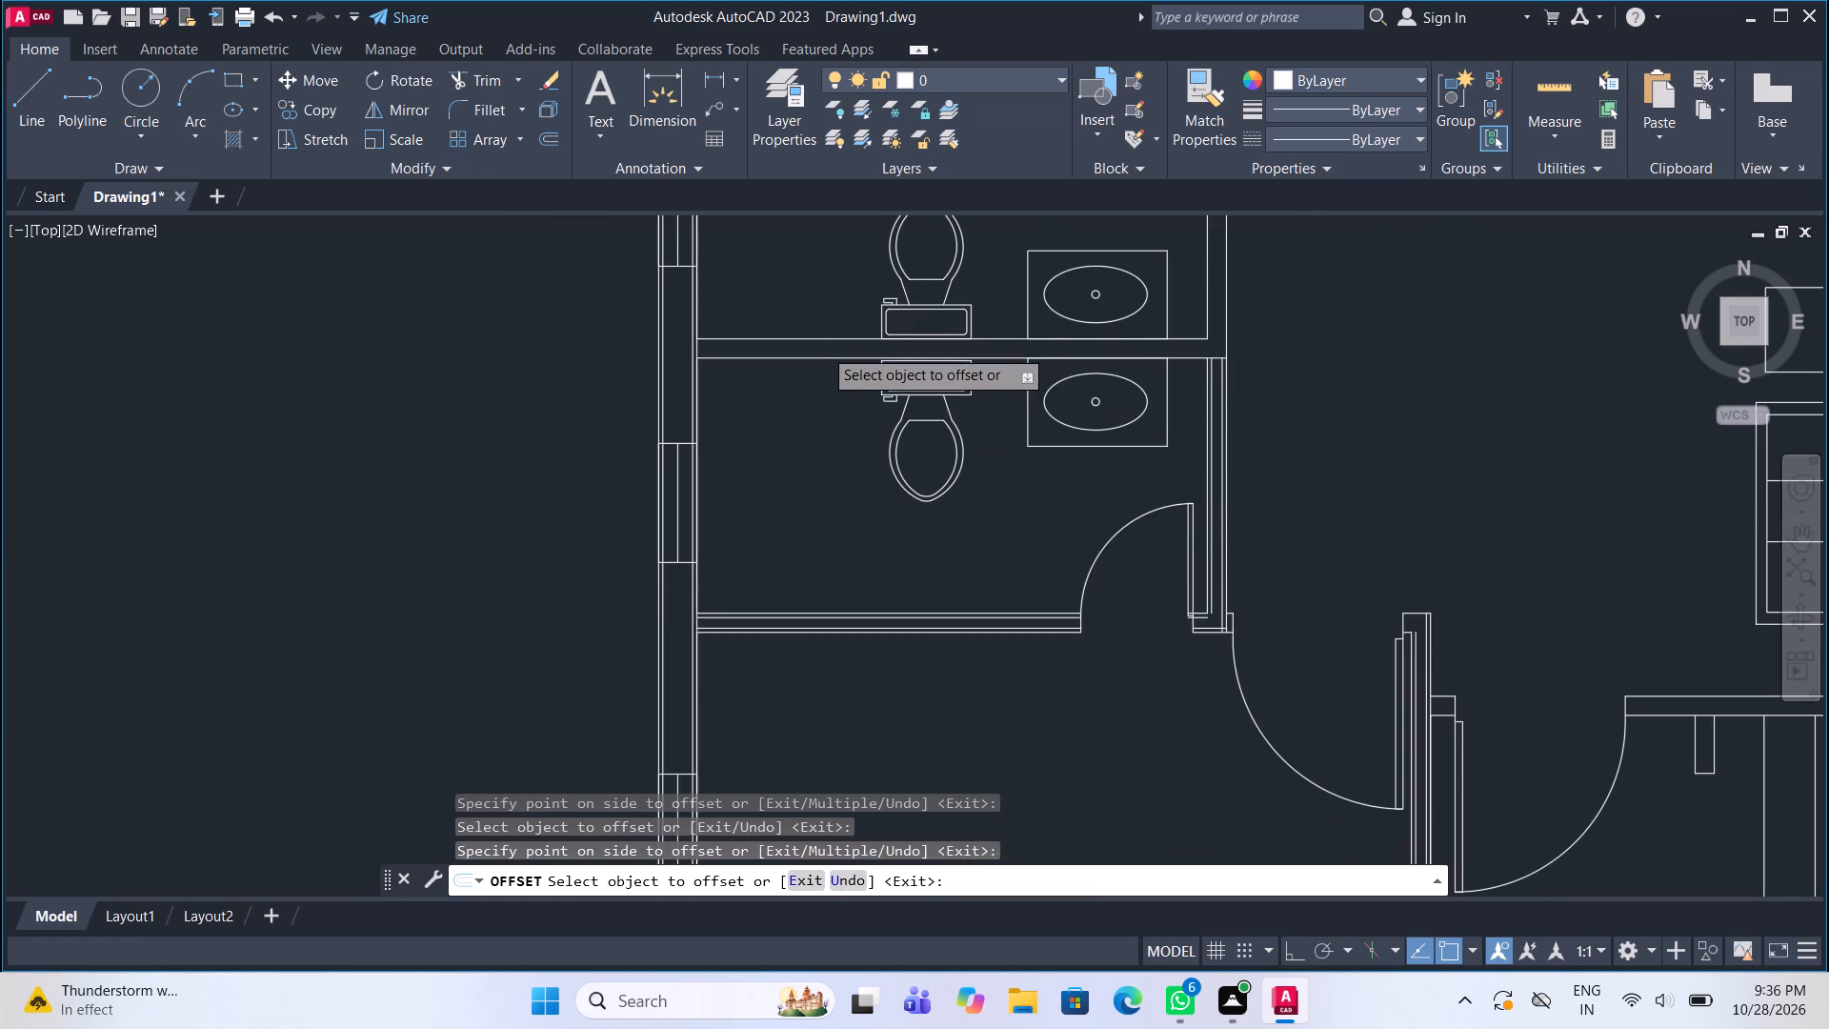
{"action": "left_click", "coordinate": [815, 333]}
{"action": "left_click", "coordinate": [804, 406]}
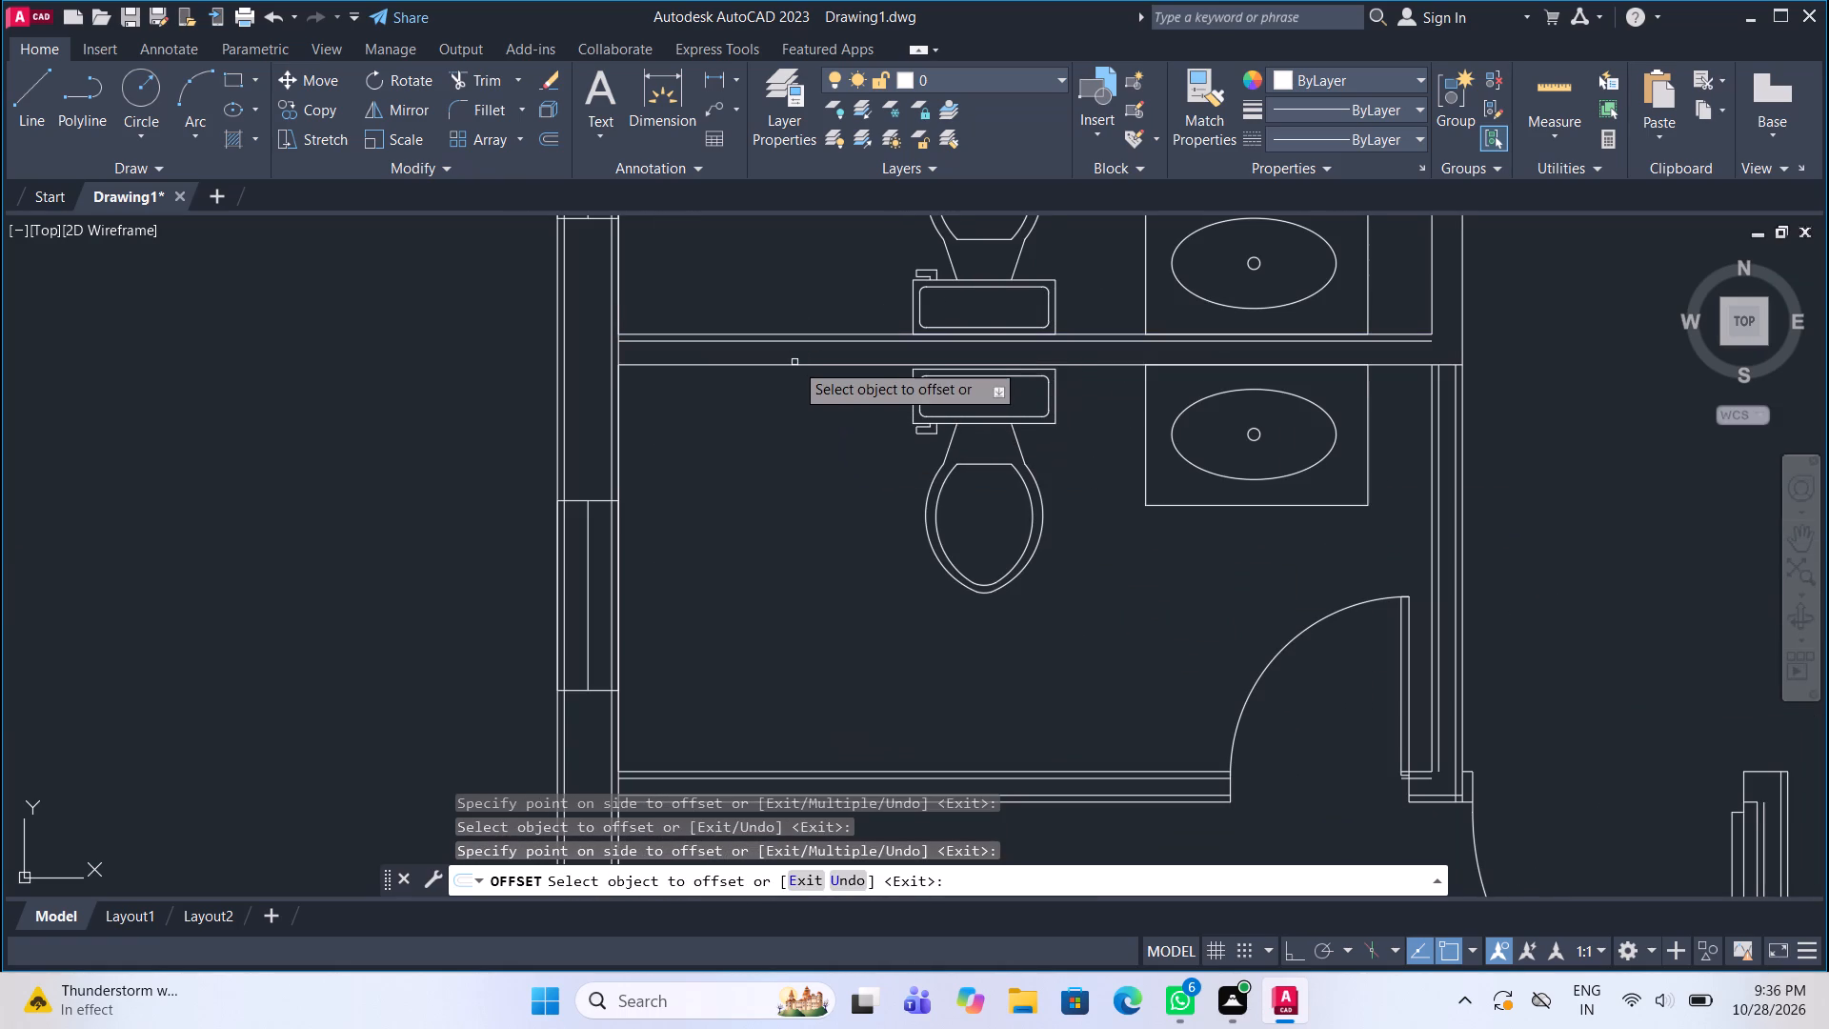
{"action": "left_click", "coordinate": [794, 363]}
{"action": "left_click", "coordinate": [798, 315]}
Offset both face lines of the upper bathroom's hall-side wall, beside the washbasin, 1" into the wall.
{"action": "scroll", "coordinate": [830, 504], "scroll_direction": "down", "scroll_amount": 1}
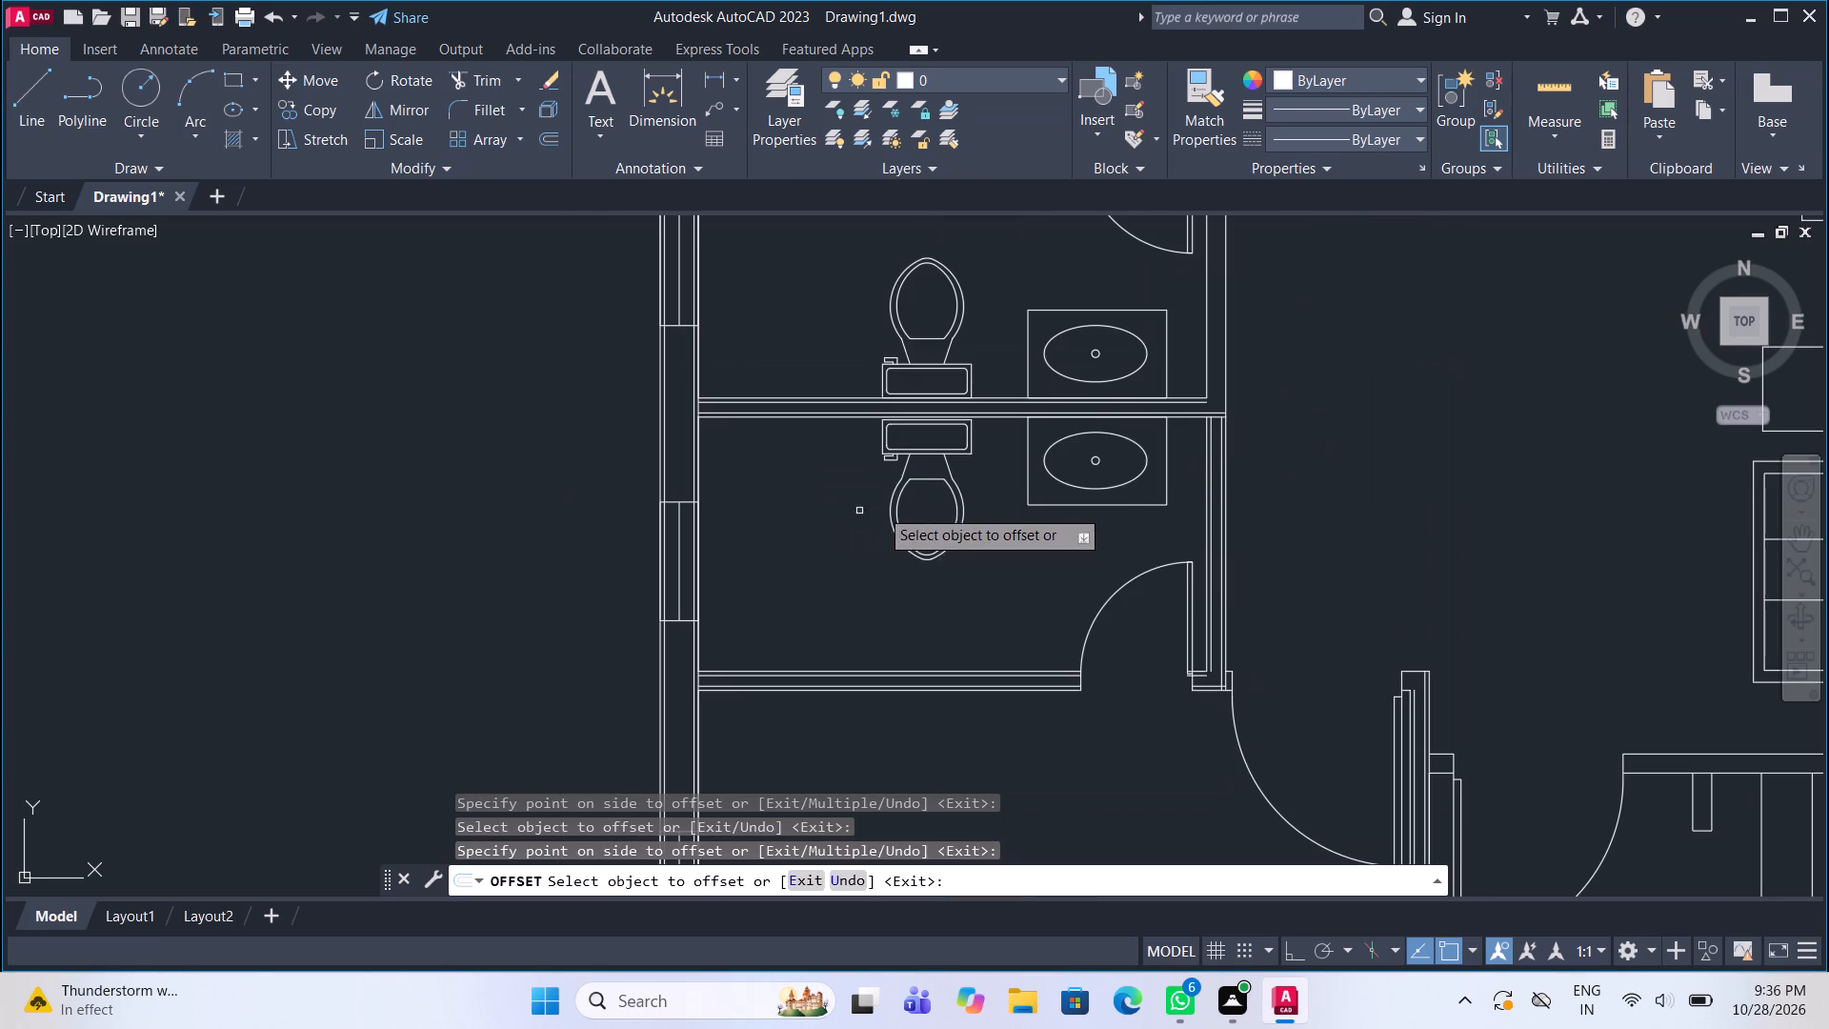
{"action": "scroll", "coordinate": [1201, 356], "scroll_direction": "up", "scroll_amount": 2}
{"action": "left_click", "coordinate": [1205, 348]}
{"action": "left_click", "coordinate": [1287, 361]}
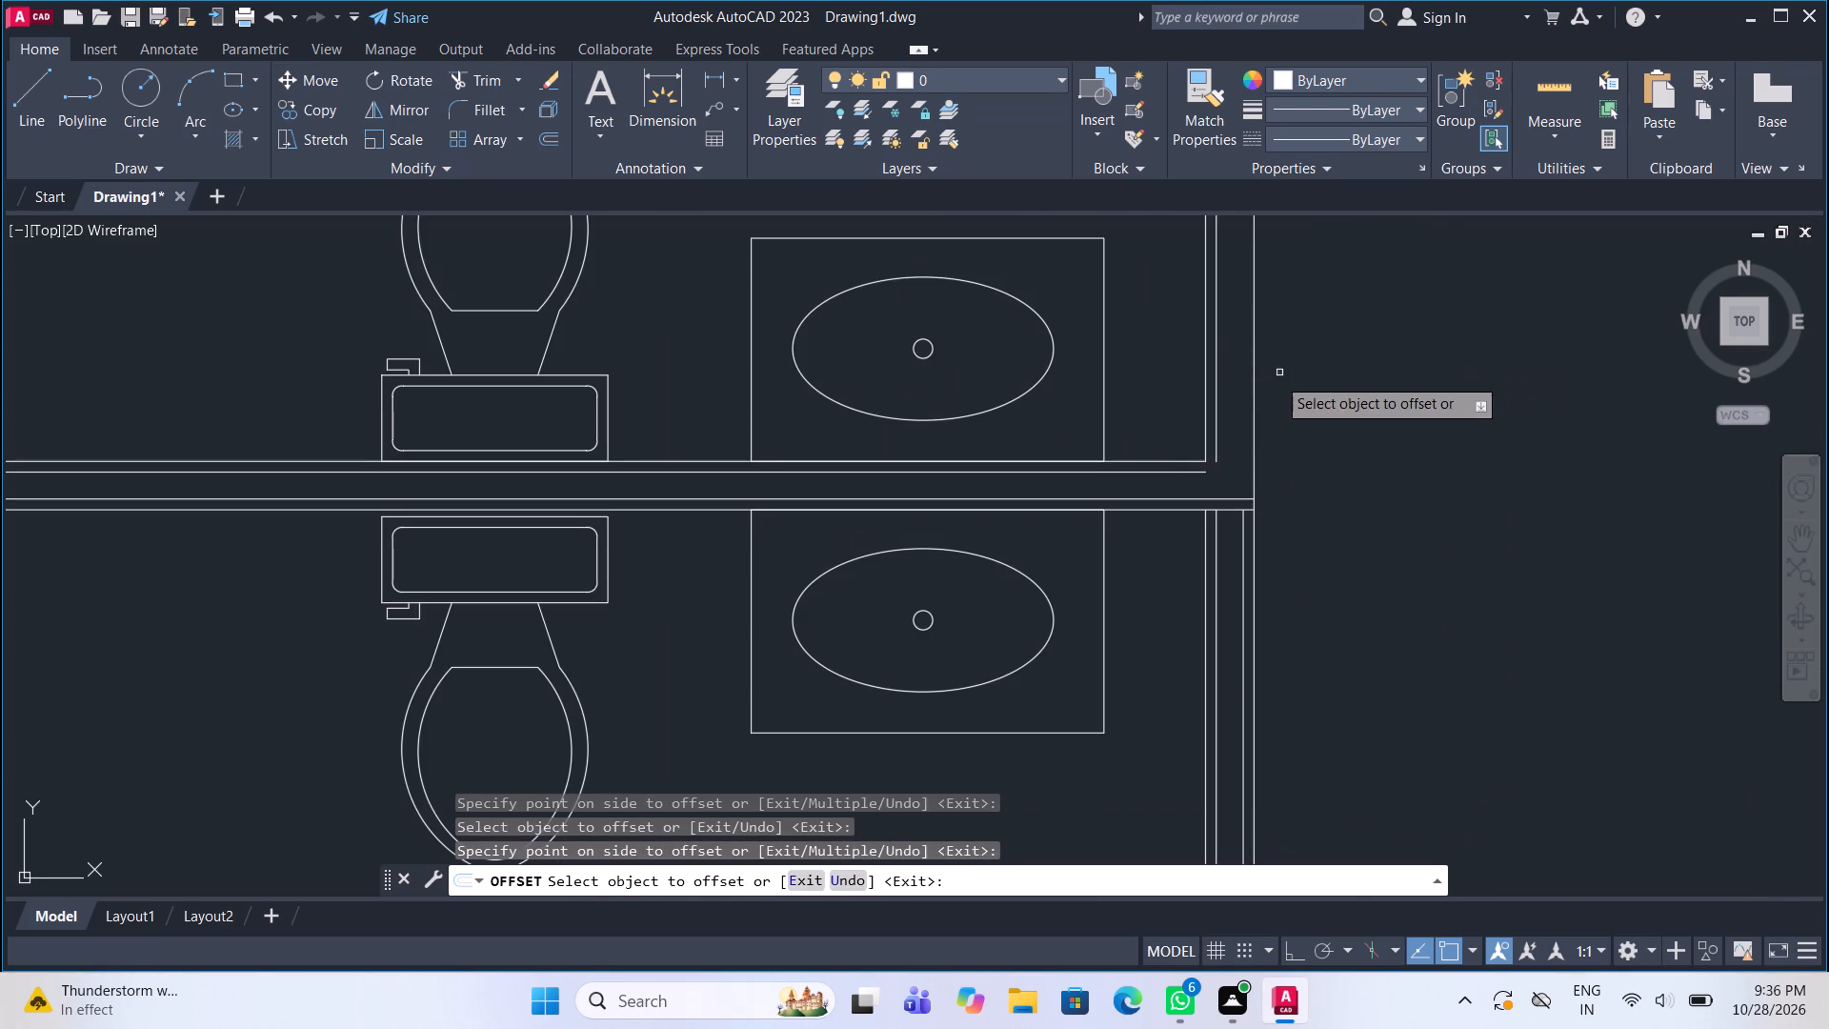
{"action": "left_click", "coordinate": [1254, 397]}
{"action": "left_click", "coordinate": [1191, 389]}
Offset both face lines of the wall between the upper bathroom and the middle bedroom 1" into the wall.
{"action": "scroll", "coordinate": [1172, 460], "scroll_direction": "down", "scroll_amount": 3}
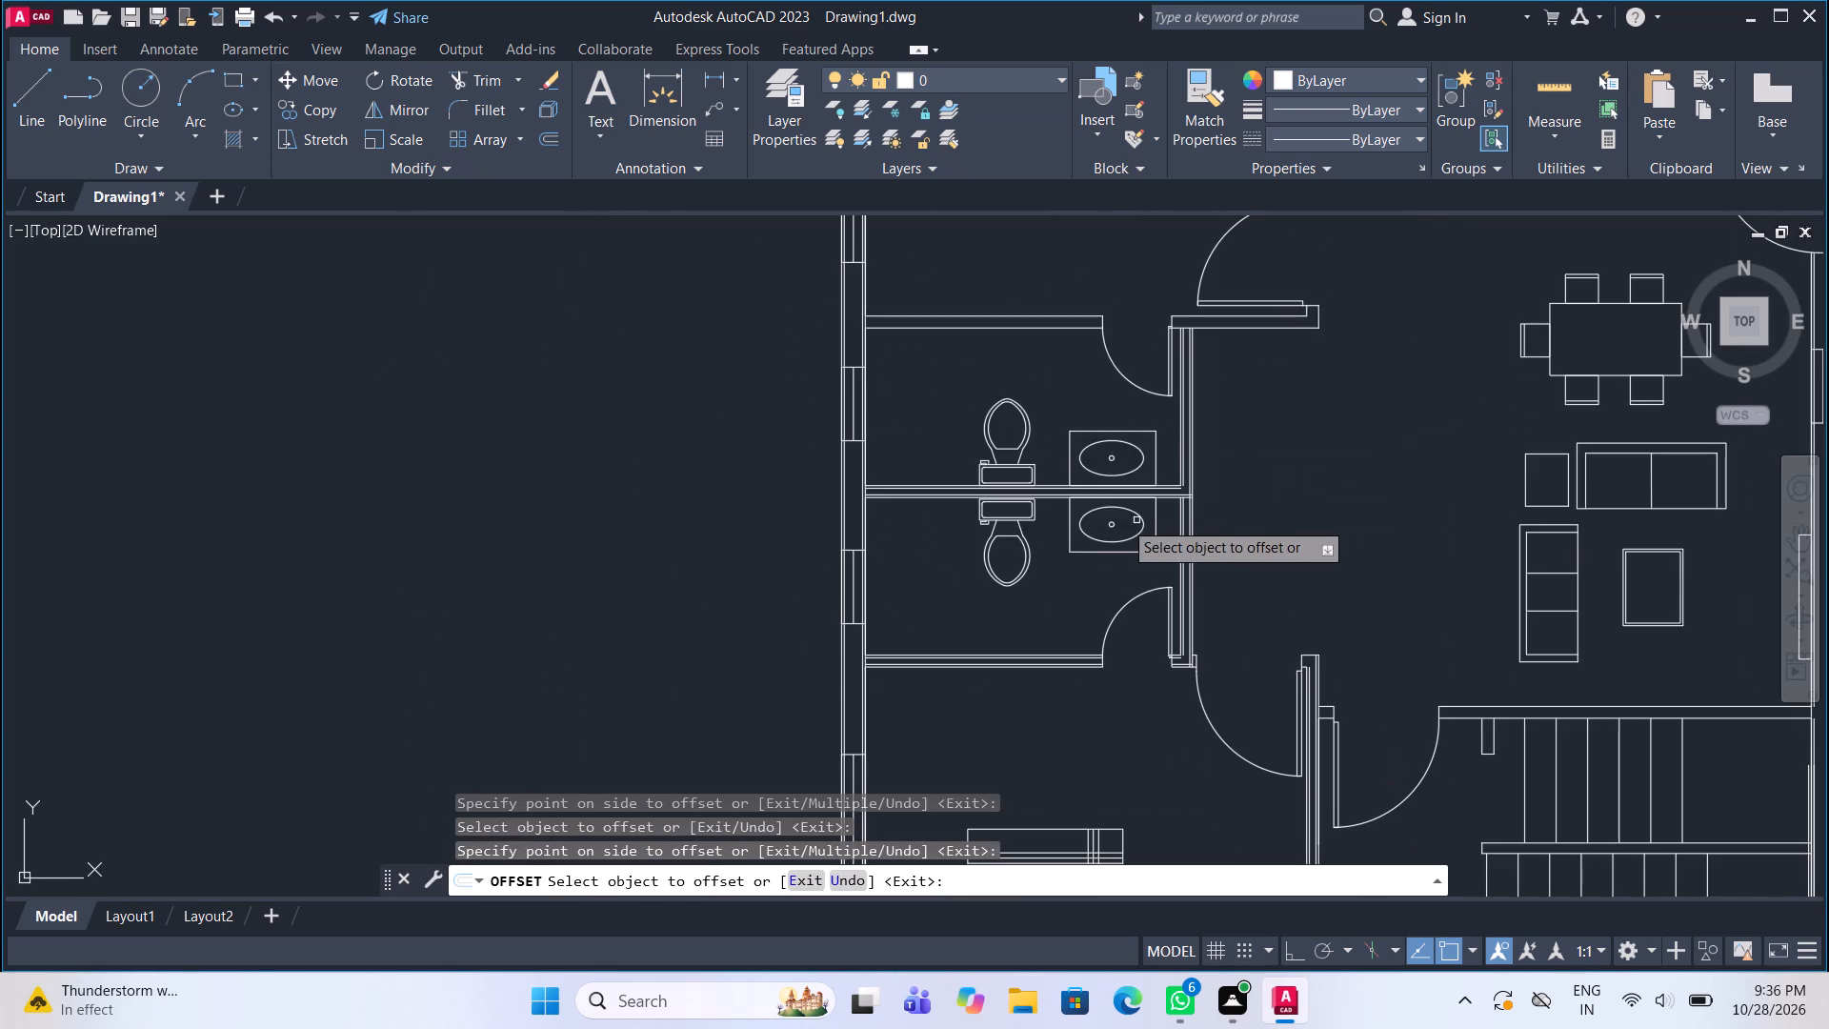
{"action": "scroll", "coordinate": [1020, 308], "scroll_direction": "up", "scroll_amount": 3}
{"action": "left_click", "coordinate": [980, 340]}
{"action": "left_click", "coordinate": [982, 420]}
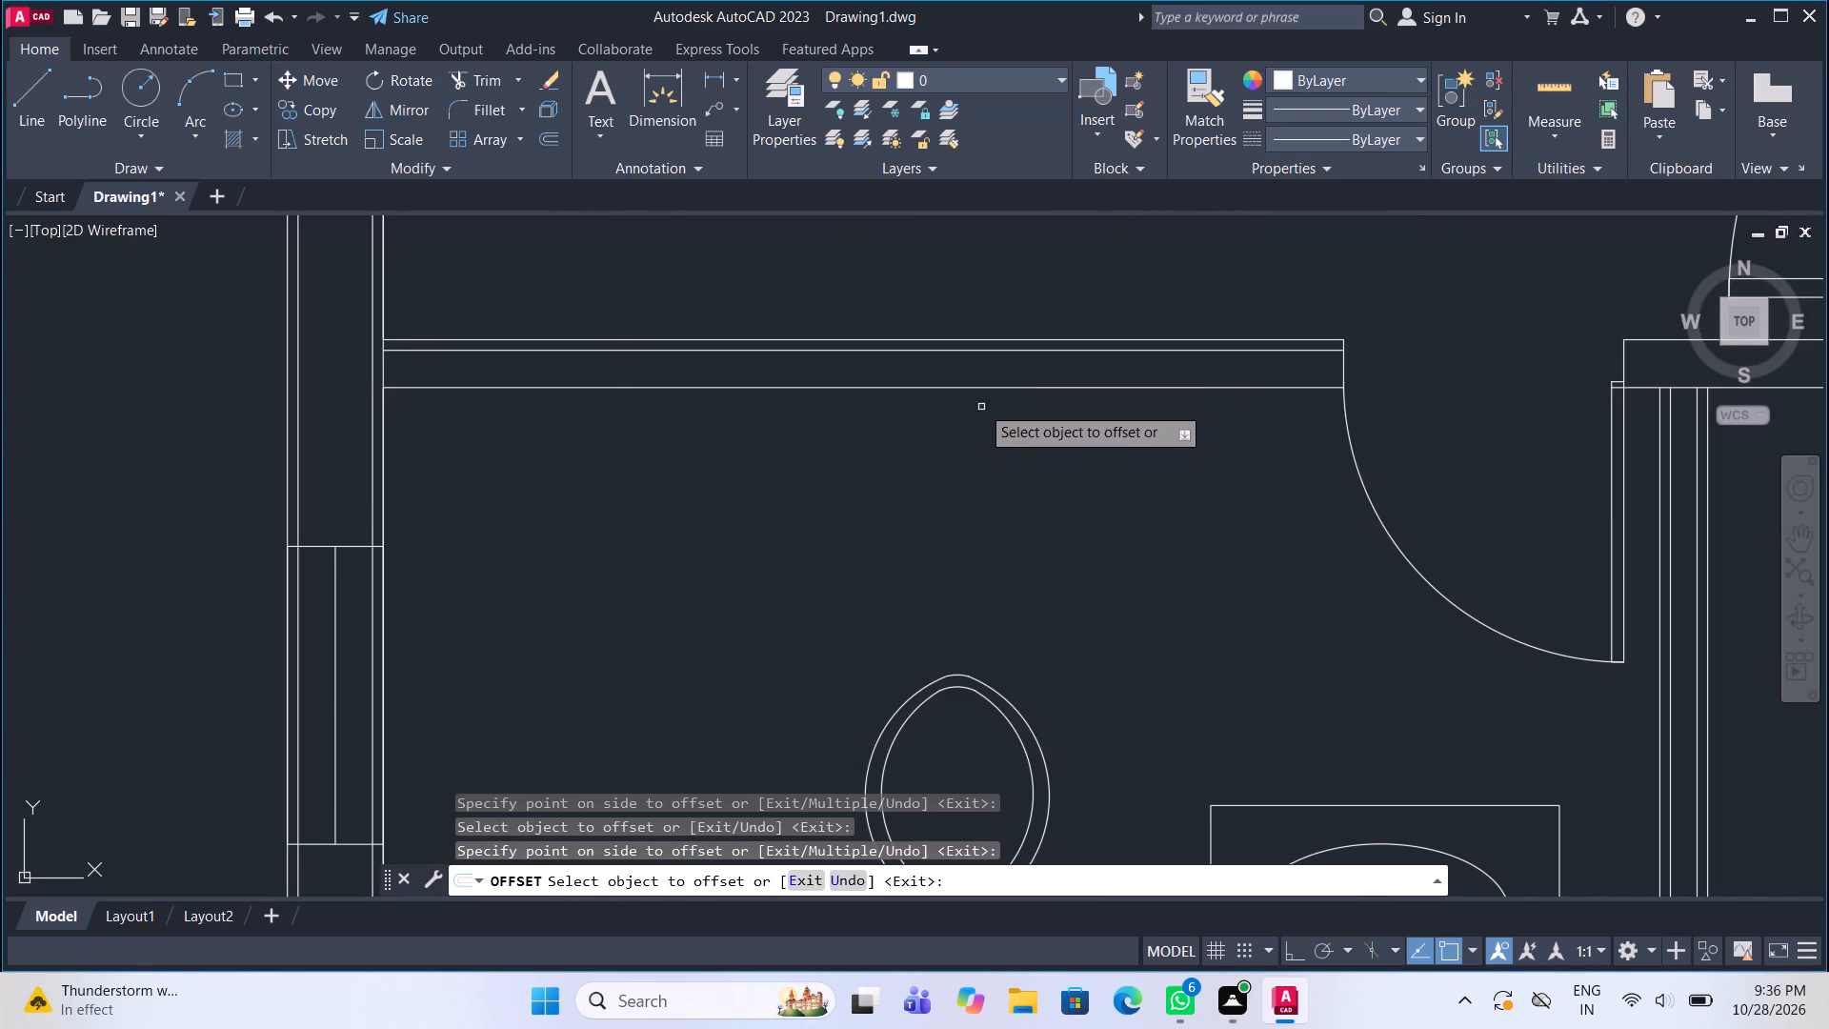
{"action": "left_click", "coordinate": [978, 388]}
{"action": "left_click", "coordinate": [974, 338]}
Offset the face and end lines of the short wall between the upper bathroom door and the middle bedroom door 1" inward.
{"action": "scroll", "coordinate": [900, 434], "scroll_direction": "down", "scroll_amount": 3}
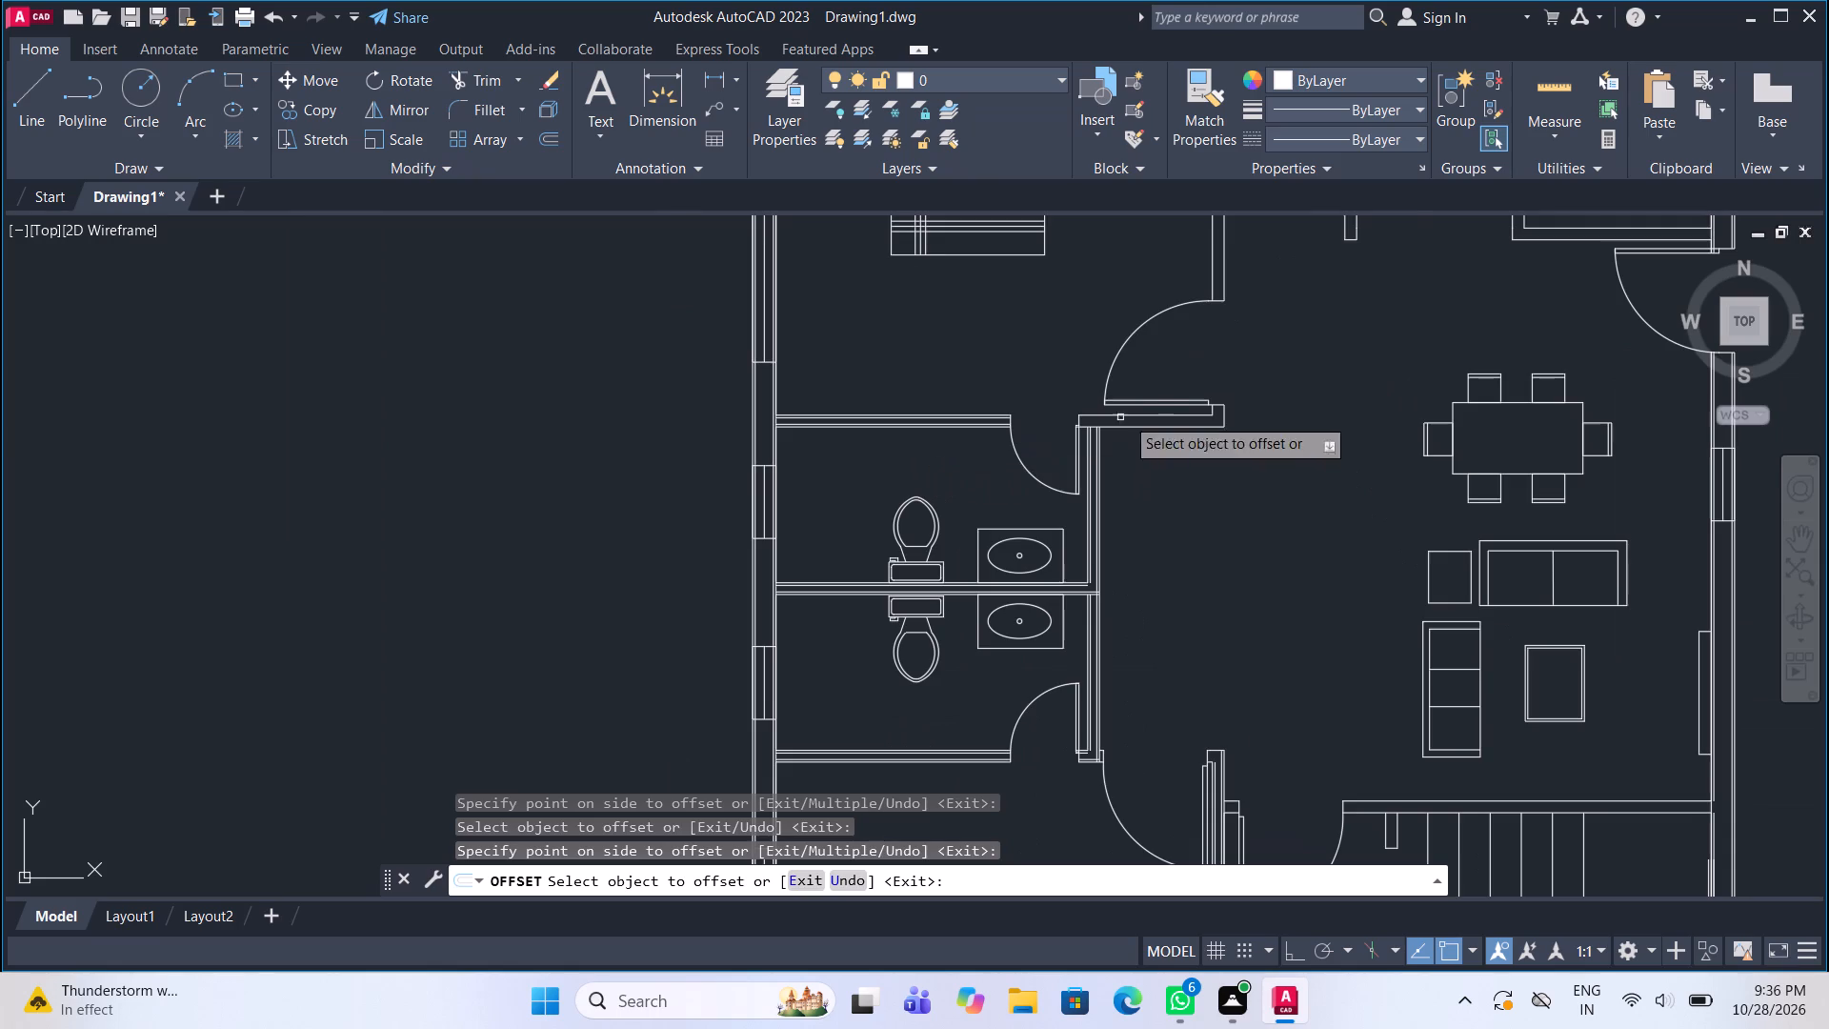
{"action": "scroll", "coordinate": [1171, 404], "scroll_direction": "up", "scroll_amount": 3}
{"action": "left_click", "coordinate": [1118, 445]}
{"action": "left_click", "coordinate": [1091, 521]}
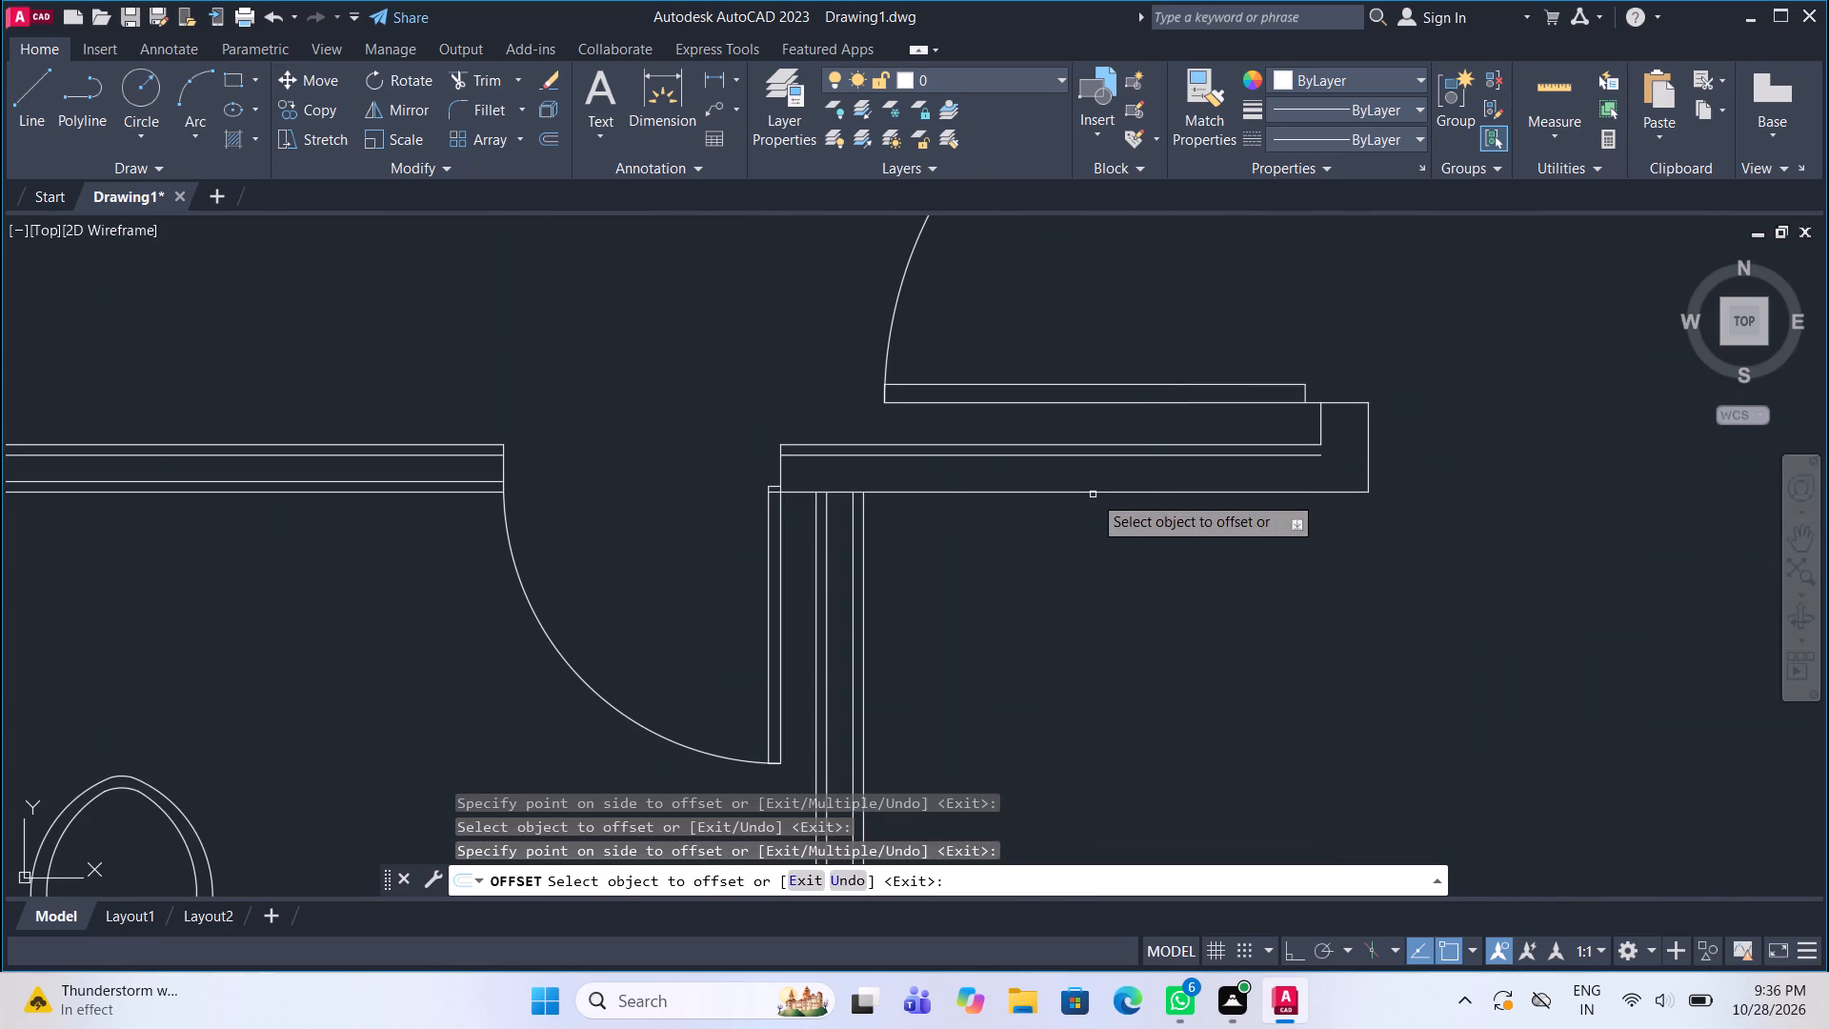
{"action": "left_click", "coordinate": [1093, 494]}
{"action": "left_click", "coordinate": [1095, 447]}
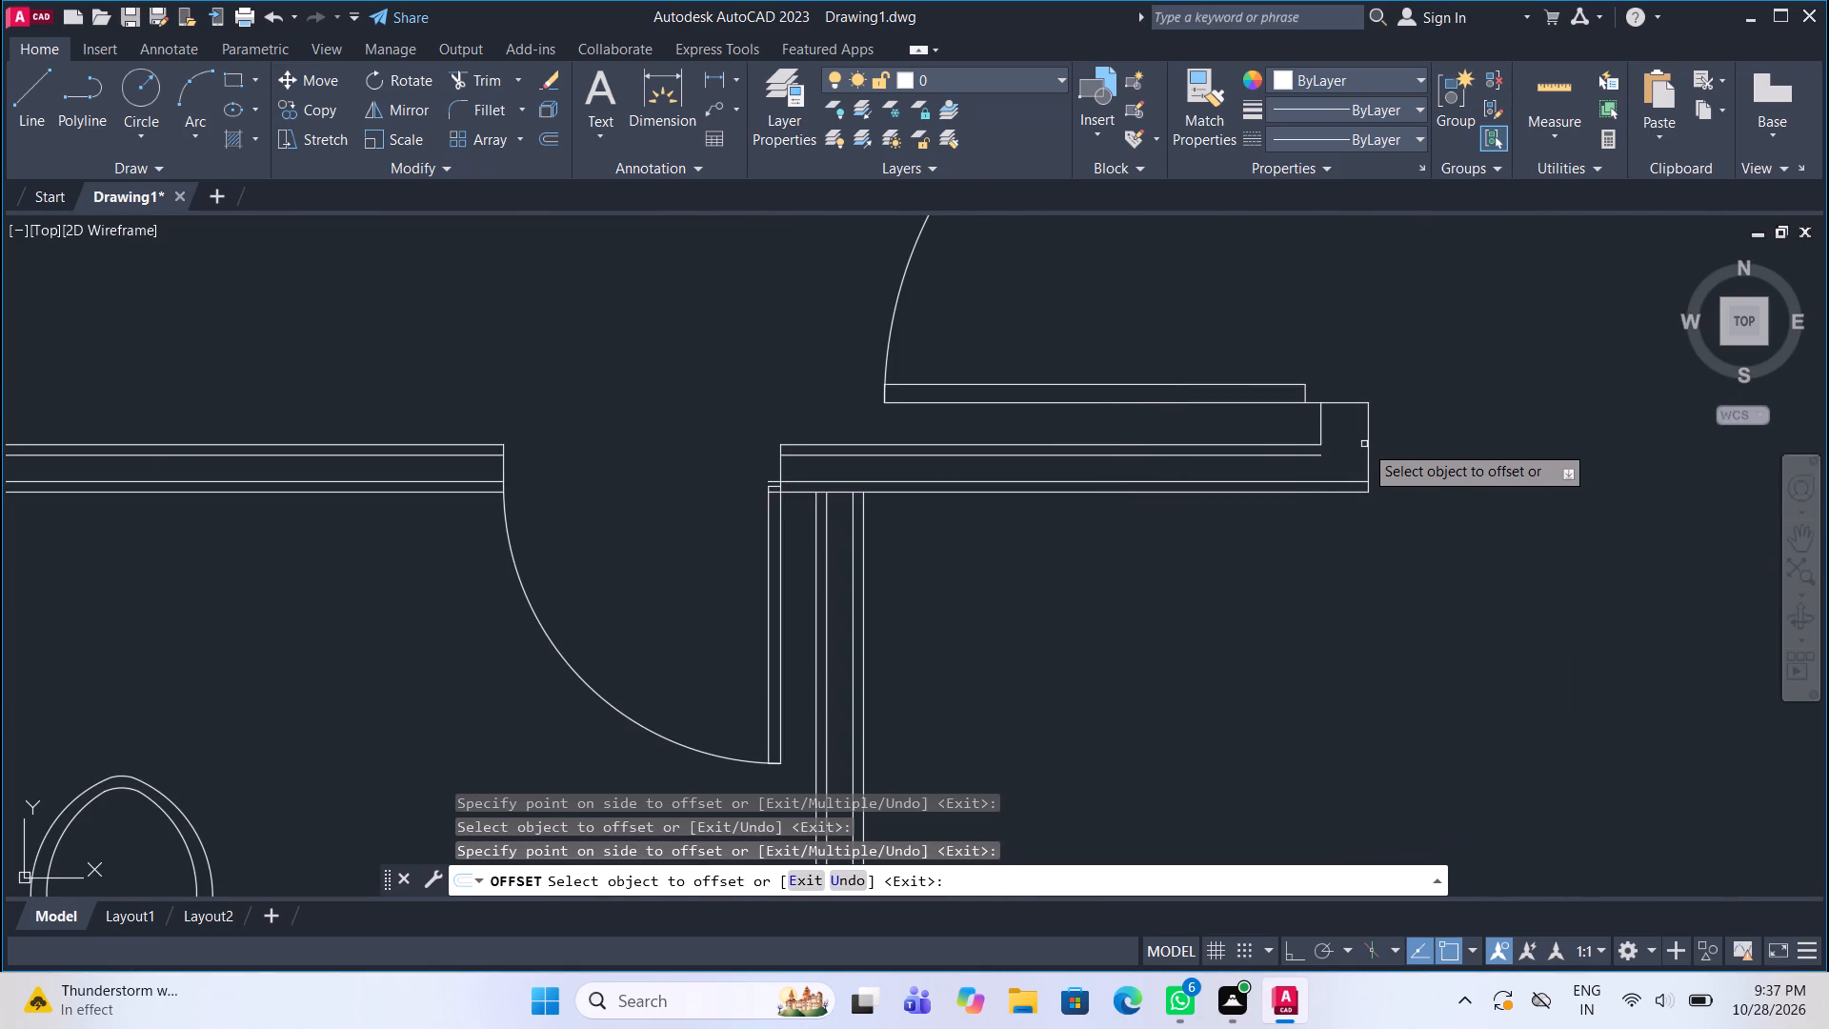
{"action": "left_click", "coordinate": [1366, 448]}
{"action": "left_click", "coordinate": [1353, 440]}
{"action": "left_click_drag", "start_coordinate": [1321, 422], "coordinate": [1346, 446]}
{"action": "left_click", "coordinate": [1346, 446]}
Offset both face lines of the middle bedroom's hall-side wall, above its door, 1" into the wall.
{"action": "scroll", "coordinate": [1164, 556], "scroll_direction": "down", "scroll_amount": 5}
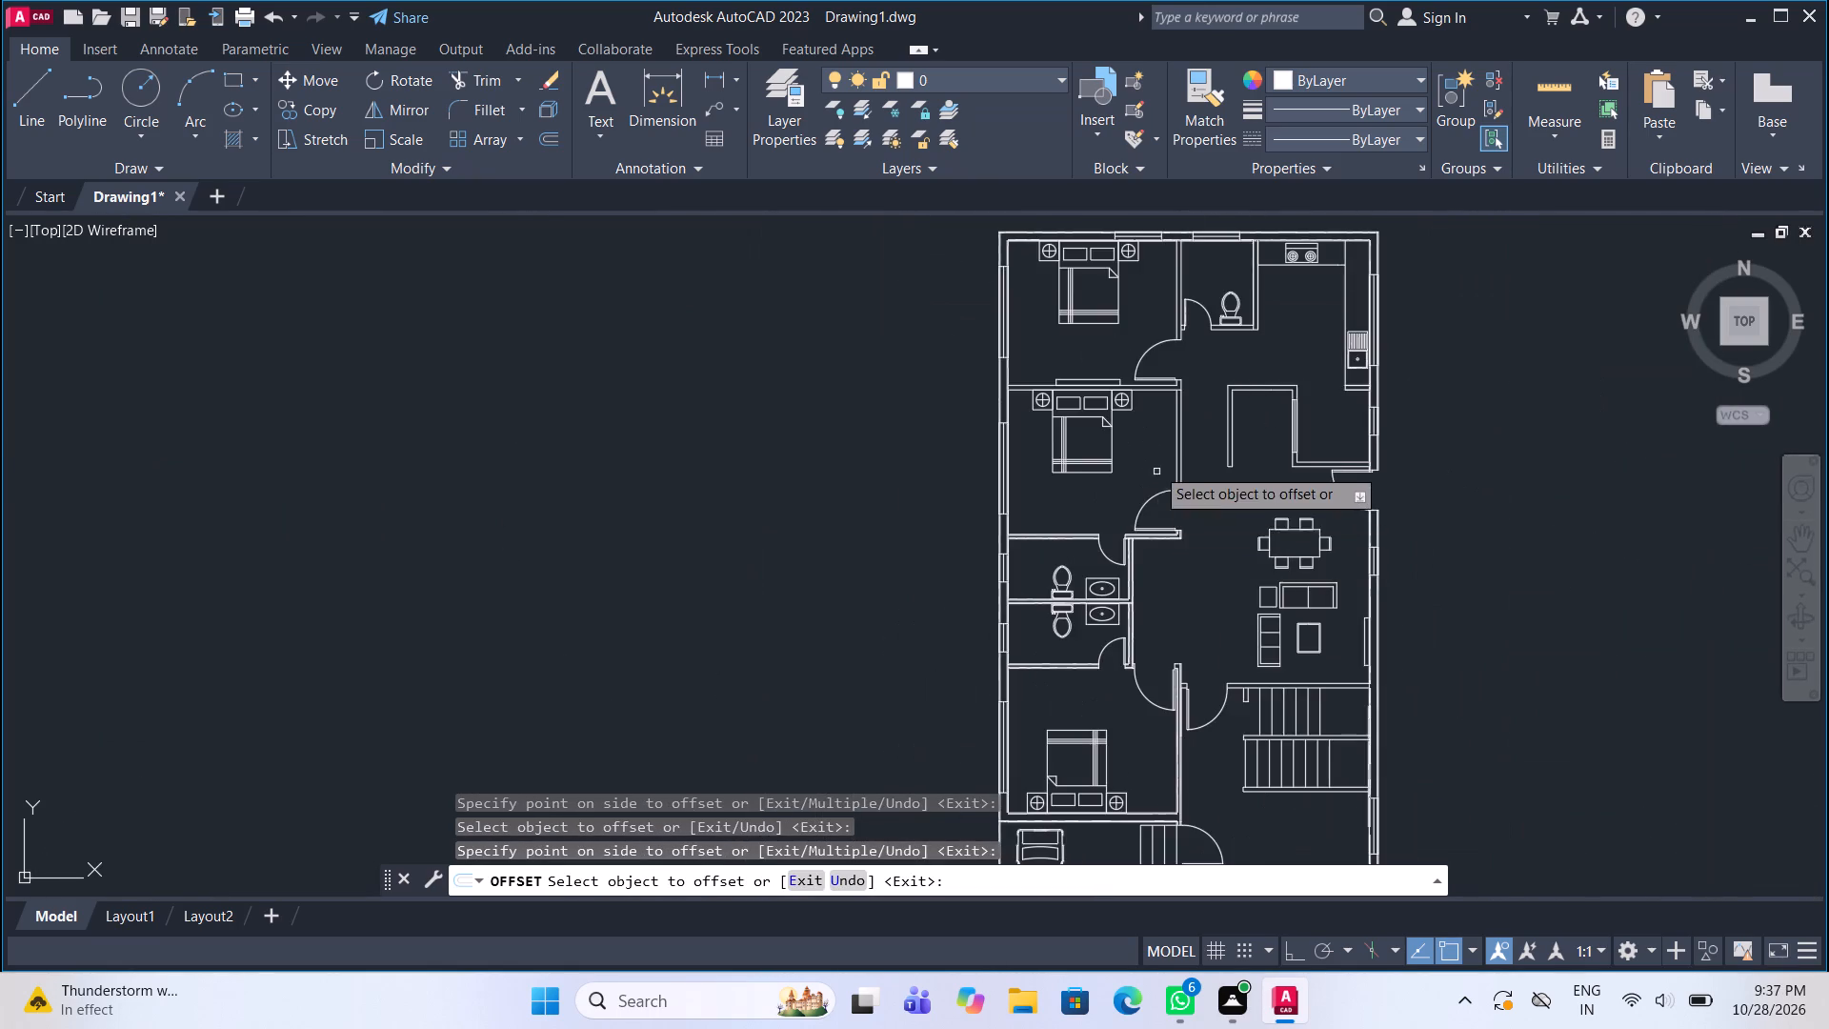
{"action": "scroll", "coordinate": [1154, 427], "scroll_direction": "up", "scroll_amount": 3}
{"action": "left_click", "coordinate": [1231, 465]}
{"action": "double_click", "coordinate": [1257, 467]}
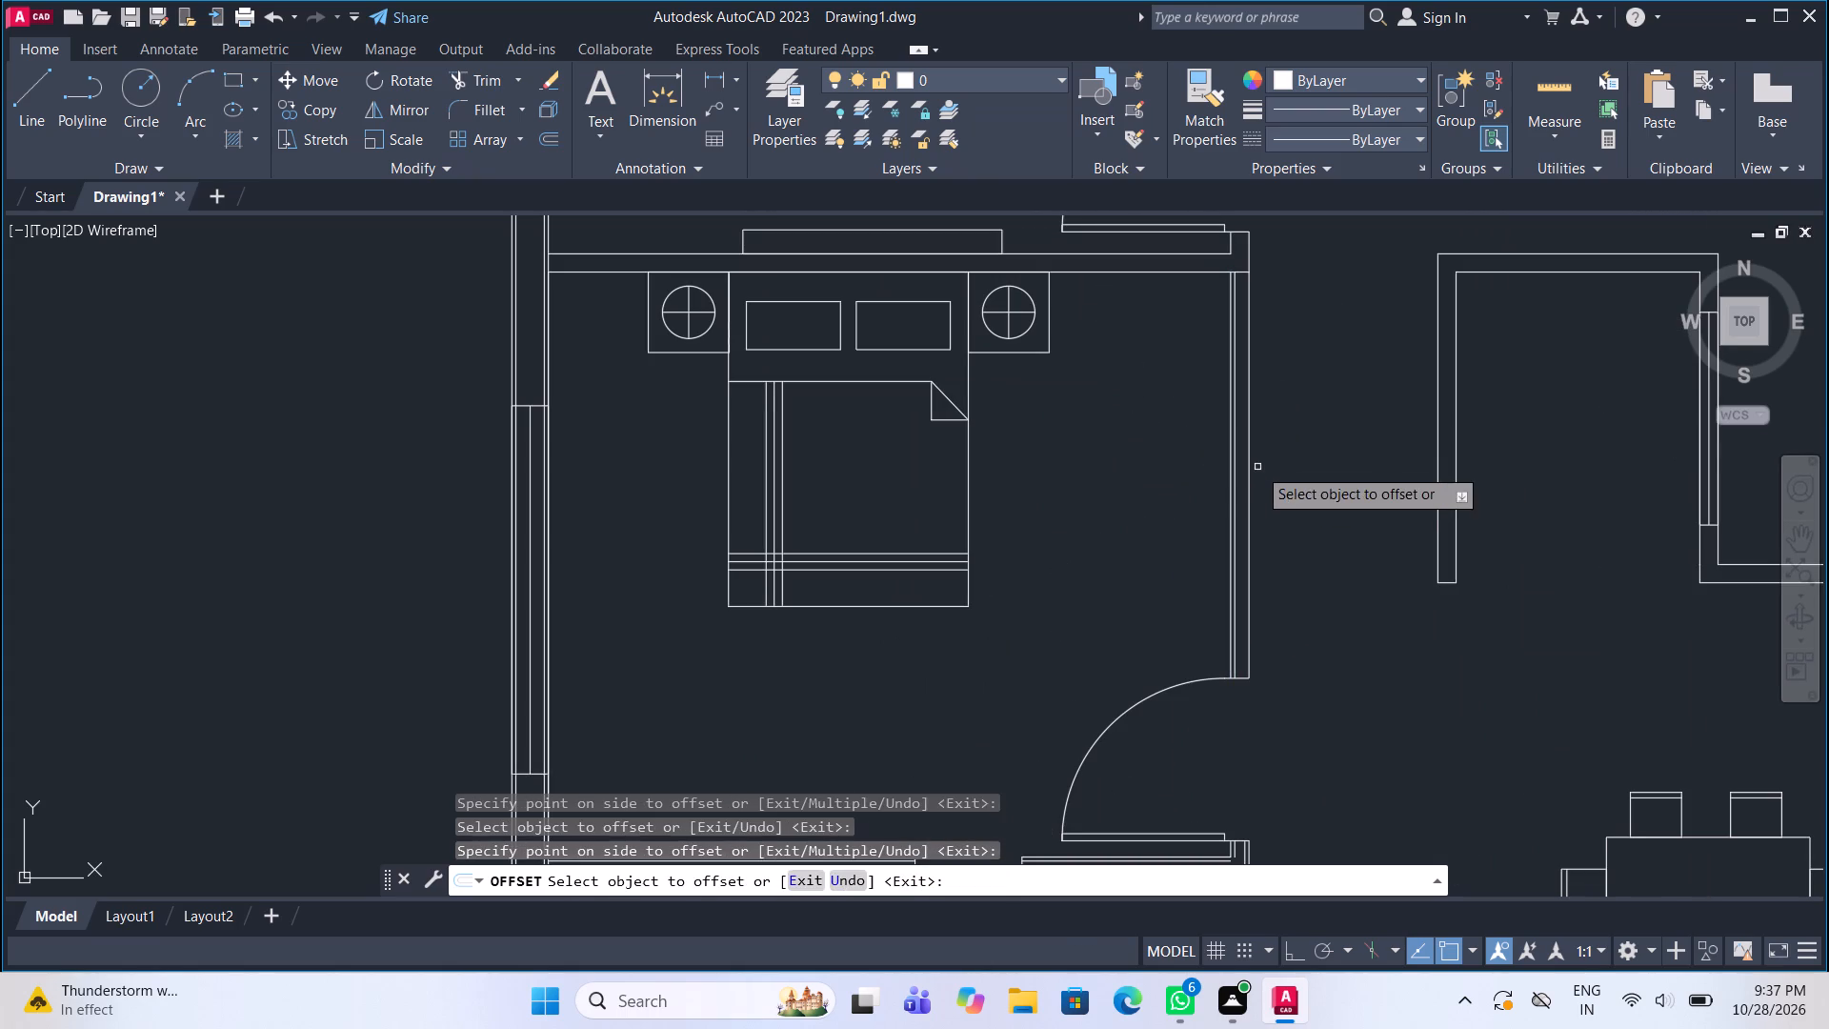
{"action": "left_click", "coordinate": [1248, 481]}
{"action": "left_click", "coordinate": [1189, 475]}
Offset both face lines of the wall between the middle bedroom and the top bedroom 1" into the wall.
{"action": "scroll", "coordinate": [1138, 497], "scroll_direction": "down", "scroll_amount": 2}
{"action": "scroll", "coordinate": [898, 403], "scroll_direction": "up", "scroll_amount": 2}
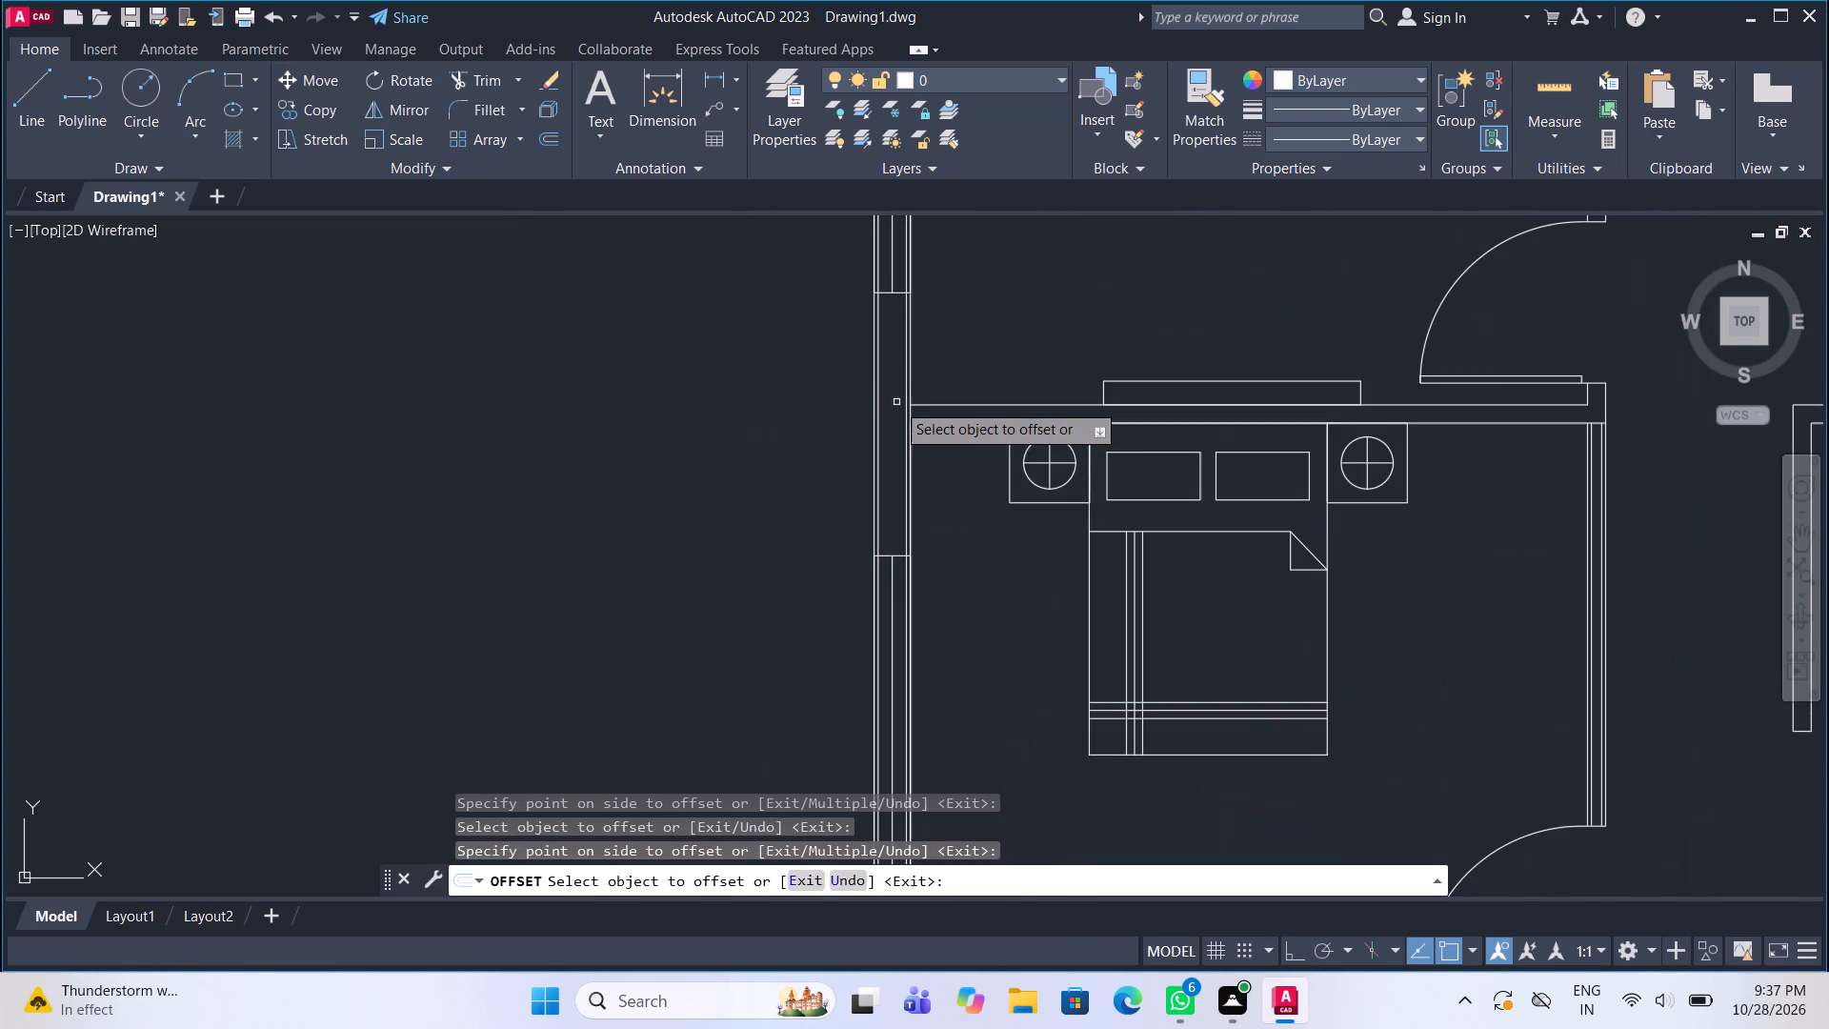
{"action": "scroll", "coordinate": [945, 414], "scroll_direction": "up", "scroll_amount": 3}
{"action": "left_click_drag", "start_coordinate": [939, 455], "coordinate": [939, 447]}
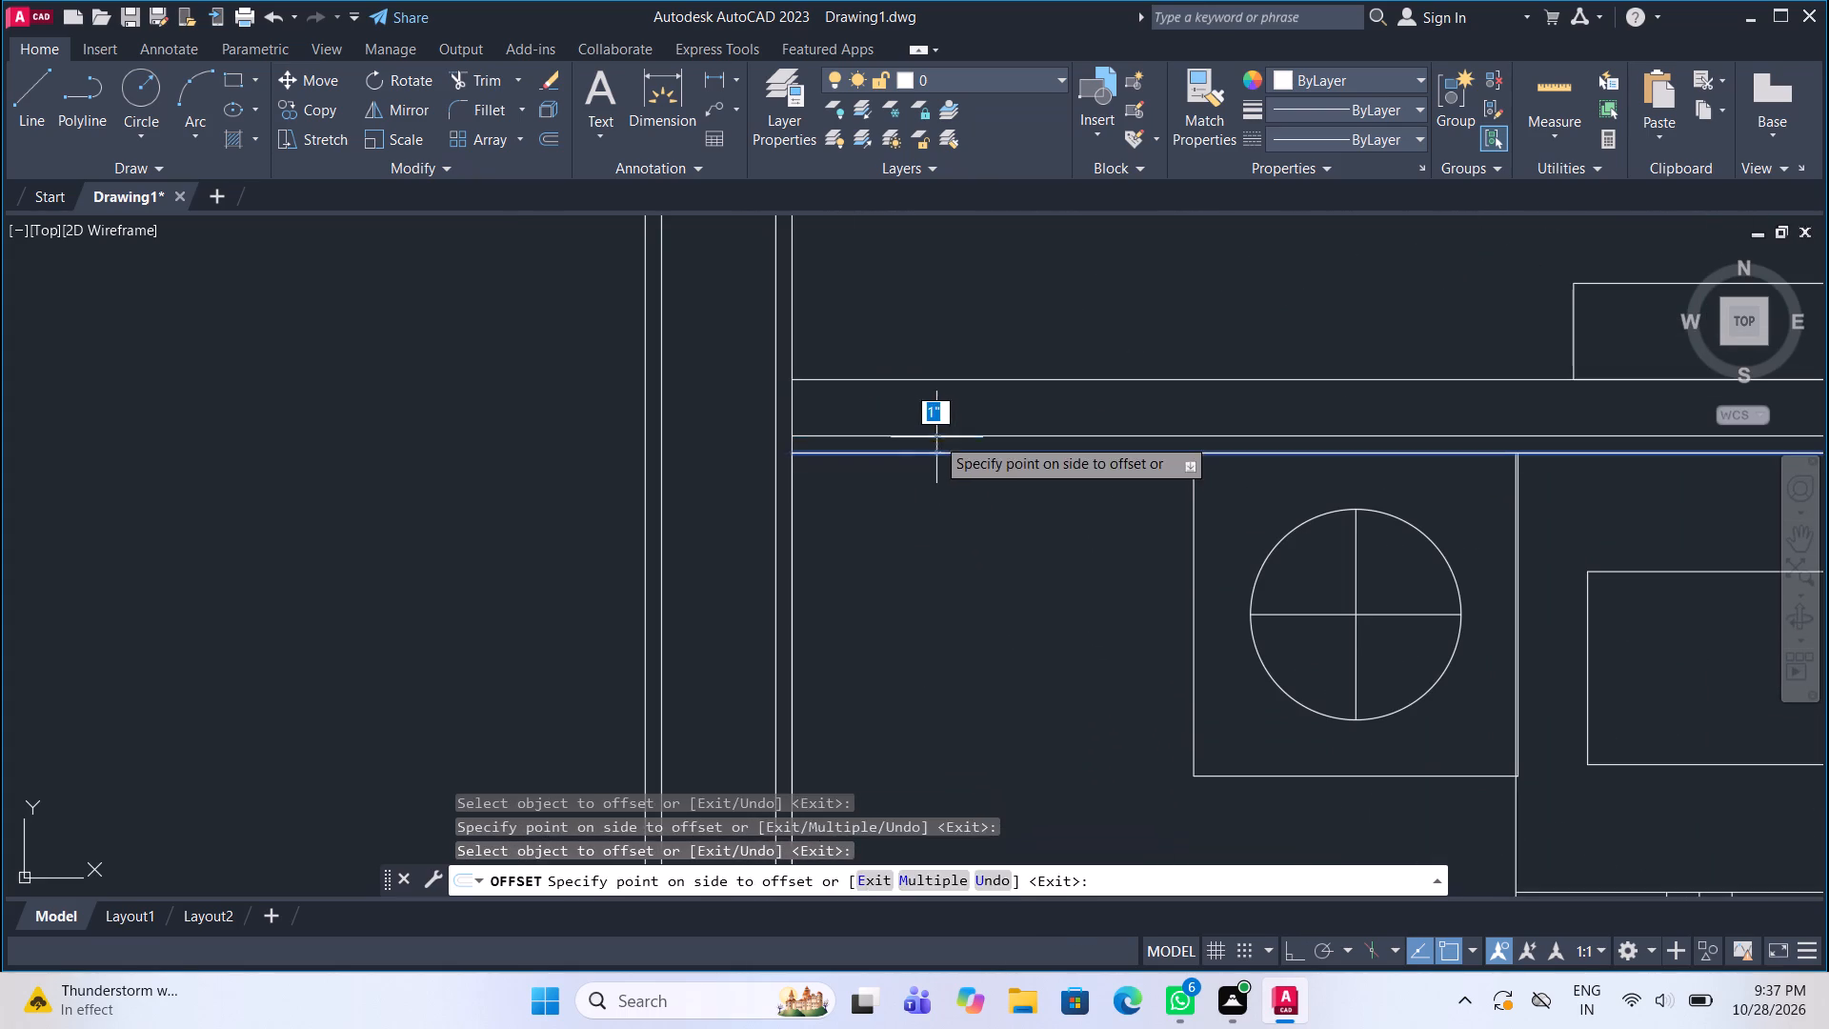
{"action": "left_click", "coordinate": [935, 433]}
{"action": "left_click_drag", "start_coordinate": [954, 379], "coordinate": [949, 406]}
{"action": "left_click", "coordinate": [943, 415]}
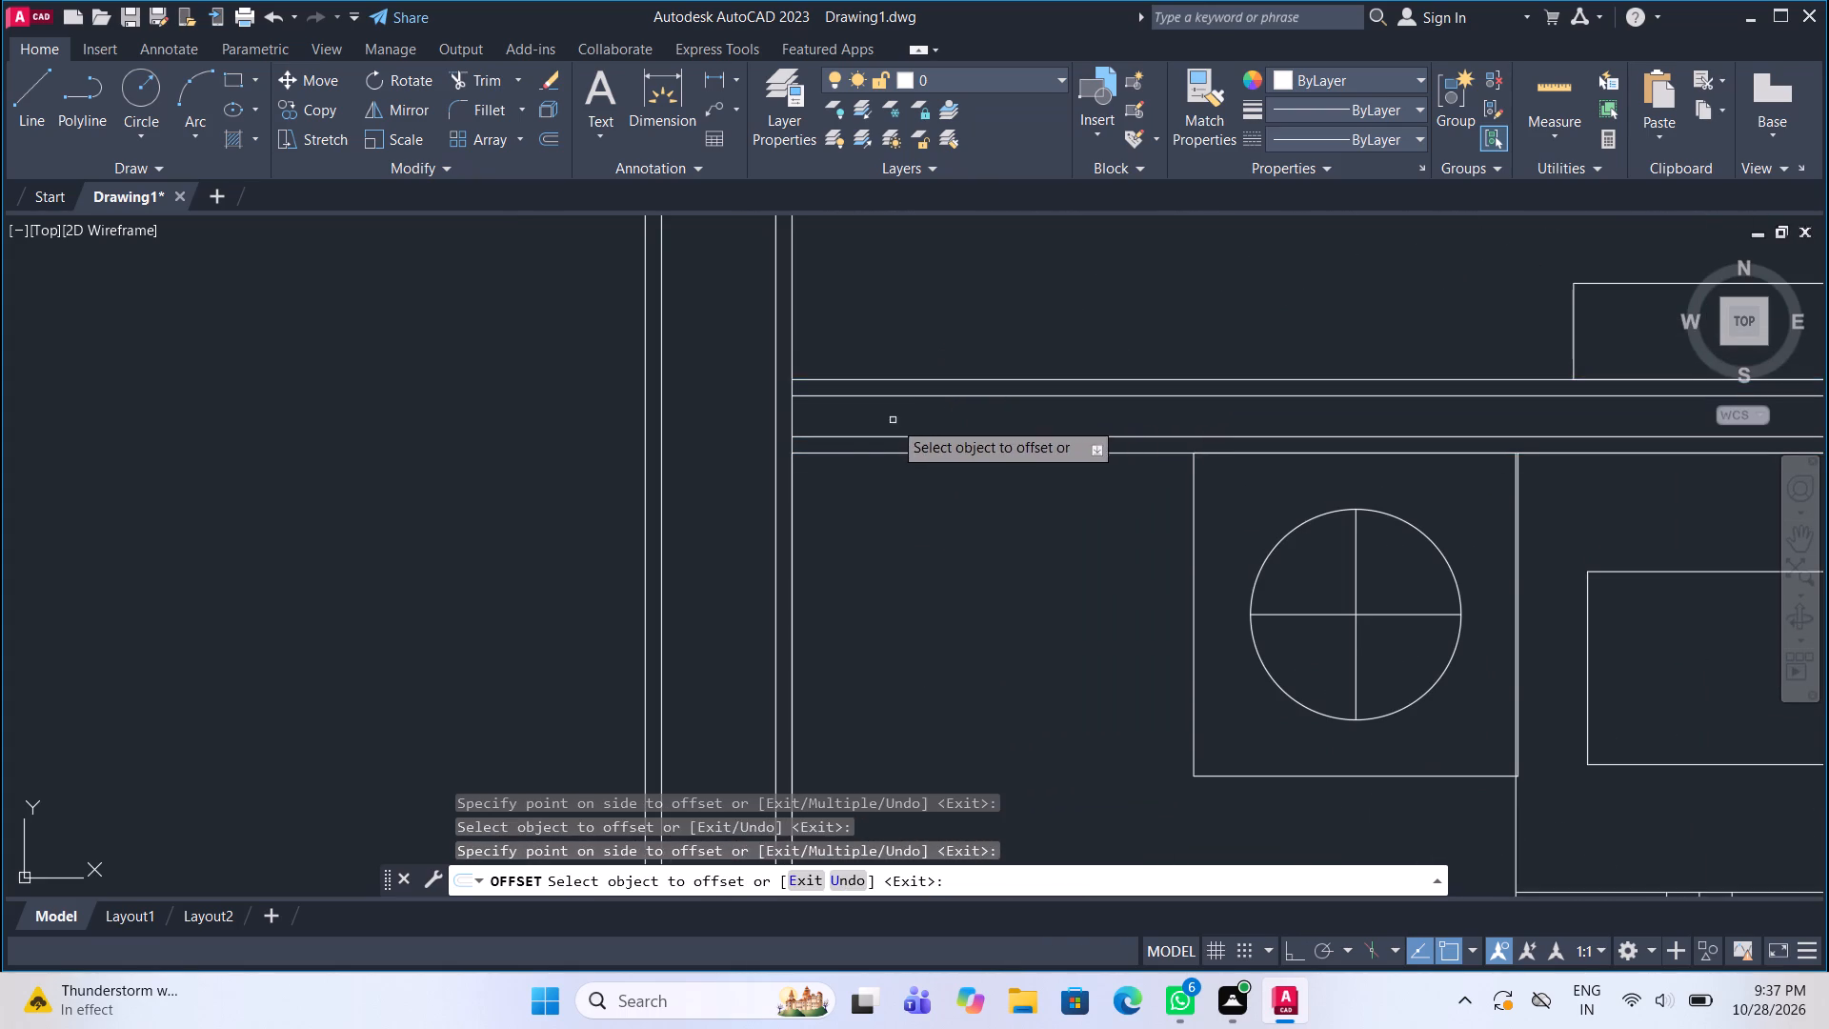
Offset both face lines of the short wall stub below the top bedroom door 1" inward.
{"action": "scroll", "coordinate": [893, 420], "scroll_direction": "down", "scroll_amount": 3}
{"action": "middle_click_drag", "start_coordinate": [1373, 435], "coordinate": [980, 434]}
{"action": "scroll", "coordinate": [1163, 410], "scroll_direction": "up", "scroll_amount": 2}
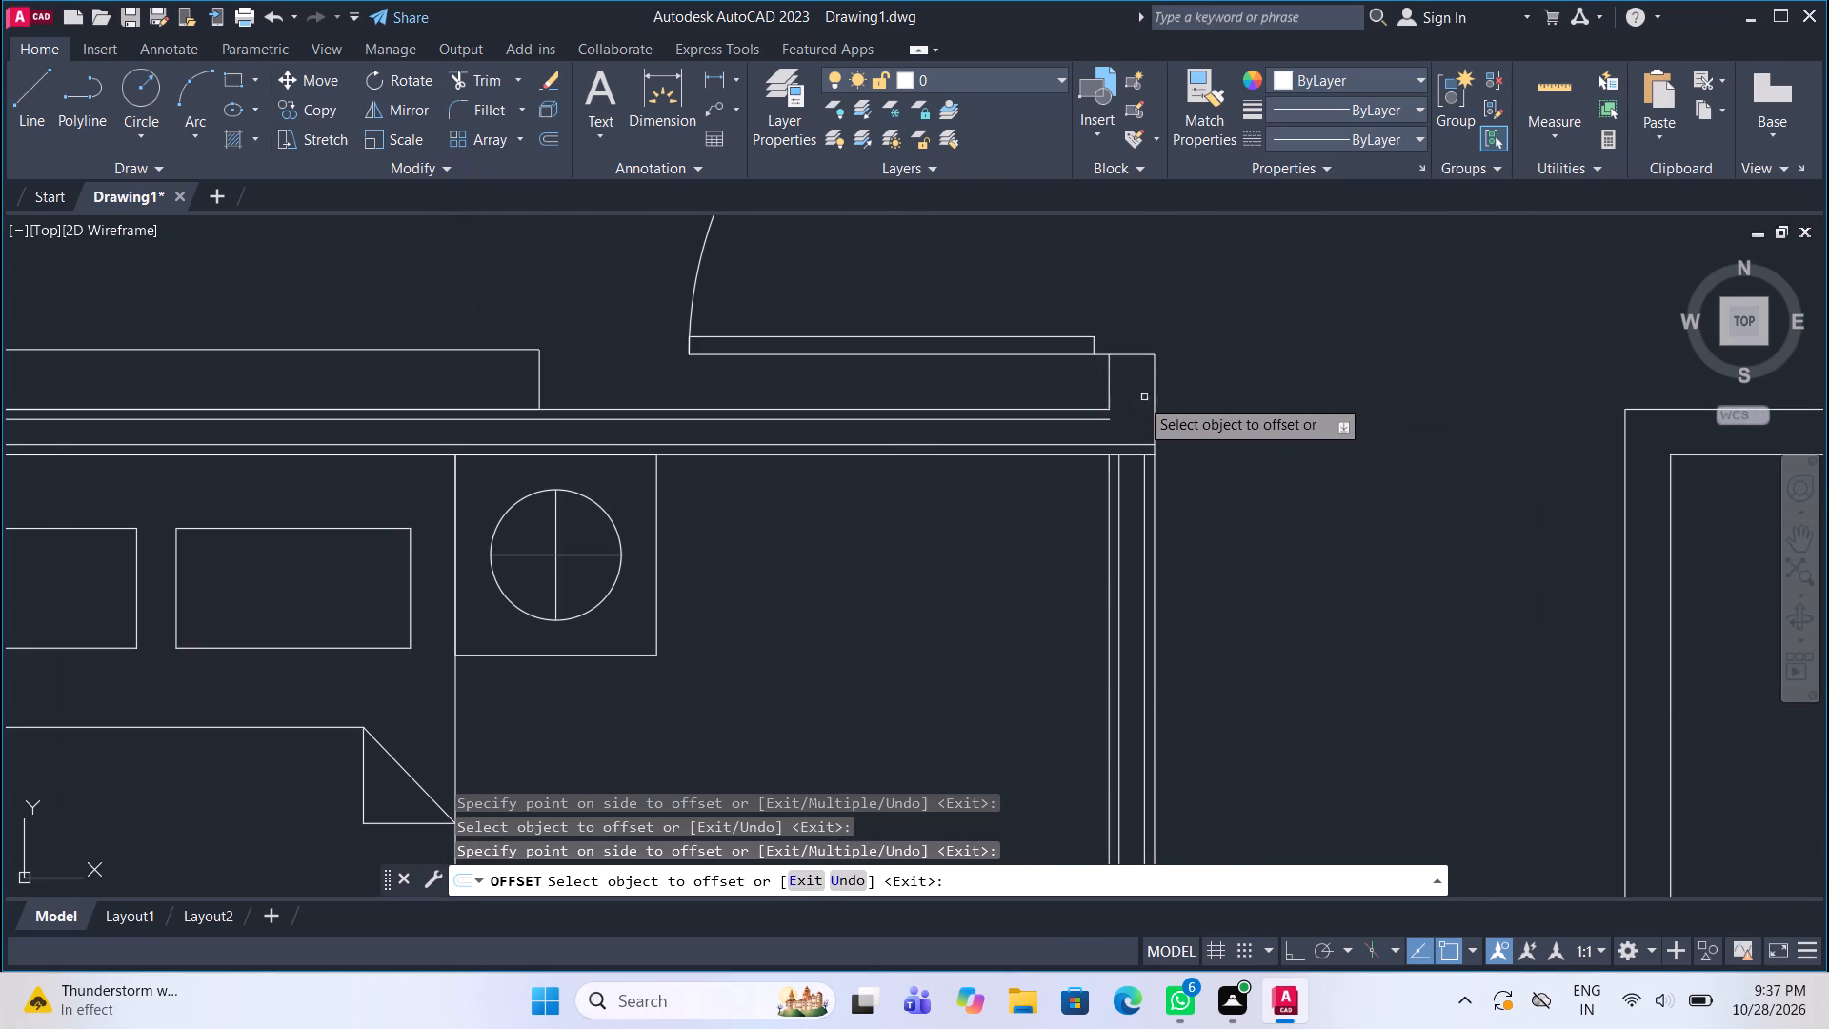
{"action": "left_click", "coordinate": [1109, 393]}
{"action": "left_click", "coordinate": [1141, 394]}
{"action": "left_click_drag", "start_coordinate": [1151, 416], "coordinate": [1136, 408]}
{"action": "left_click", "coordinate": [1154, 417]}
{"action": "left_click", "coordinate": [1136, 407]}
Offset both face lines of the free-ended left wall of the central U-shaped enclosure 1" into the wall, including the separate lower segment.
{"action": "scroll", "coordinate": [1015, 432], "scroll_direction": "down", "scroll_amount": 2}
{"action": "middle_click_drag", "start_coordinate": [1278, 498], "coordinate": [1191, 414]}
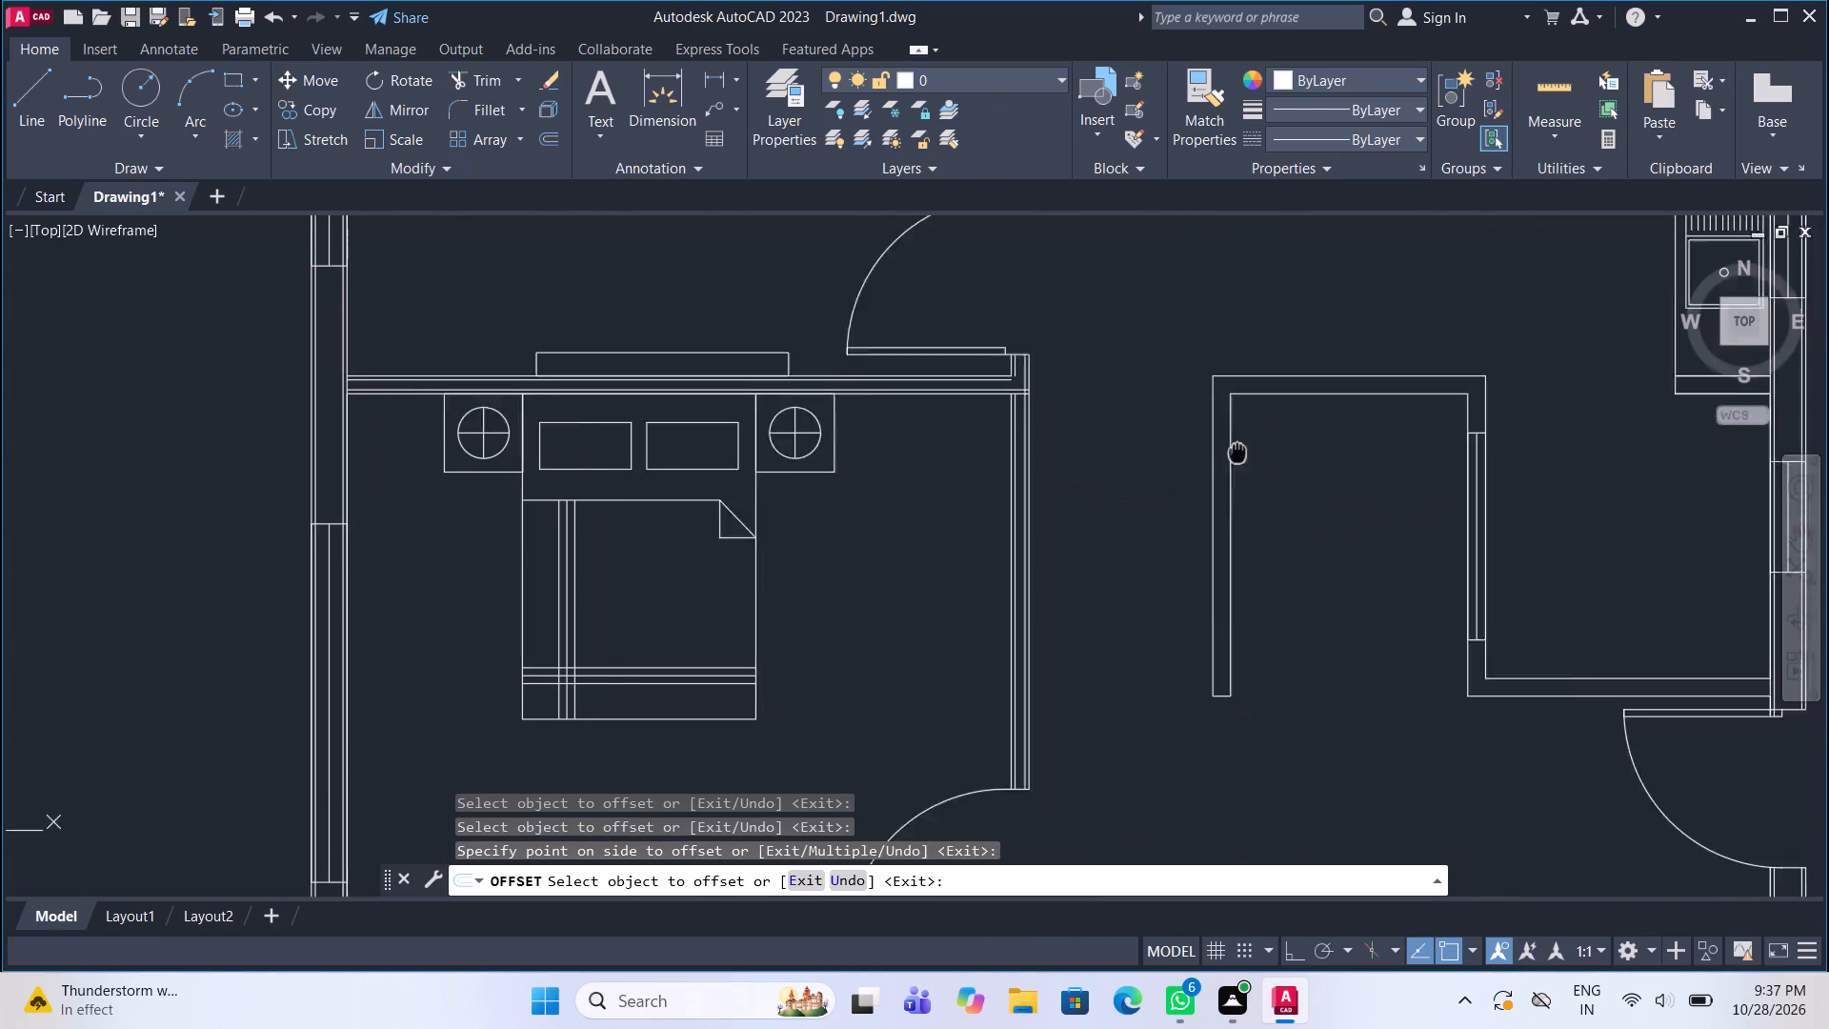
{"action": "middle_click_drag", "start_coordinate": [1191, 414], "coordinate": [1161, 390]}
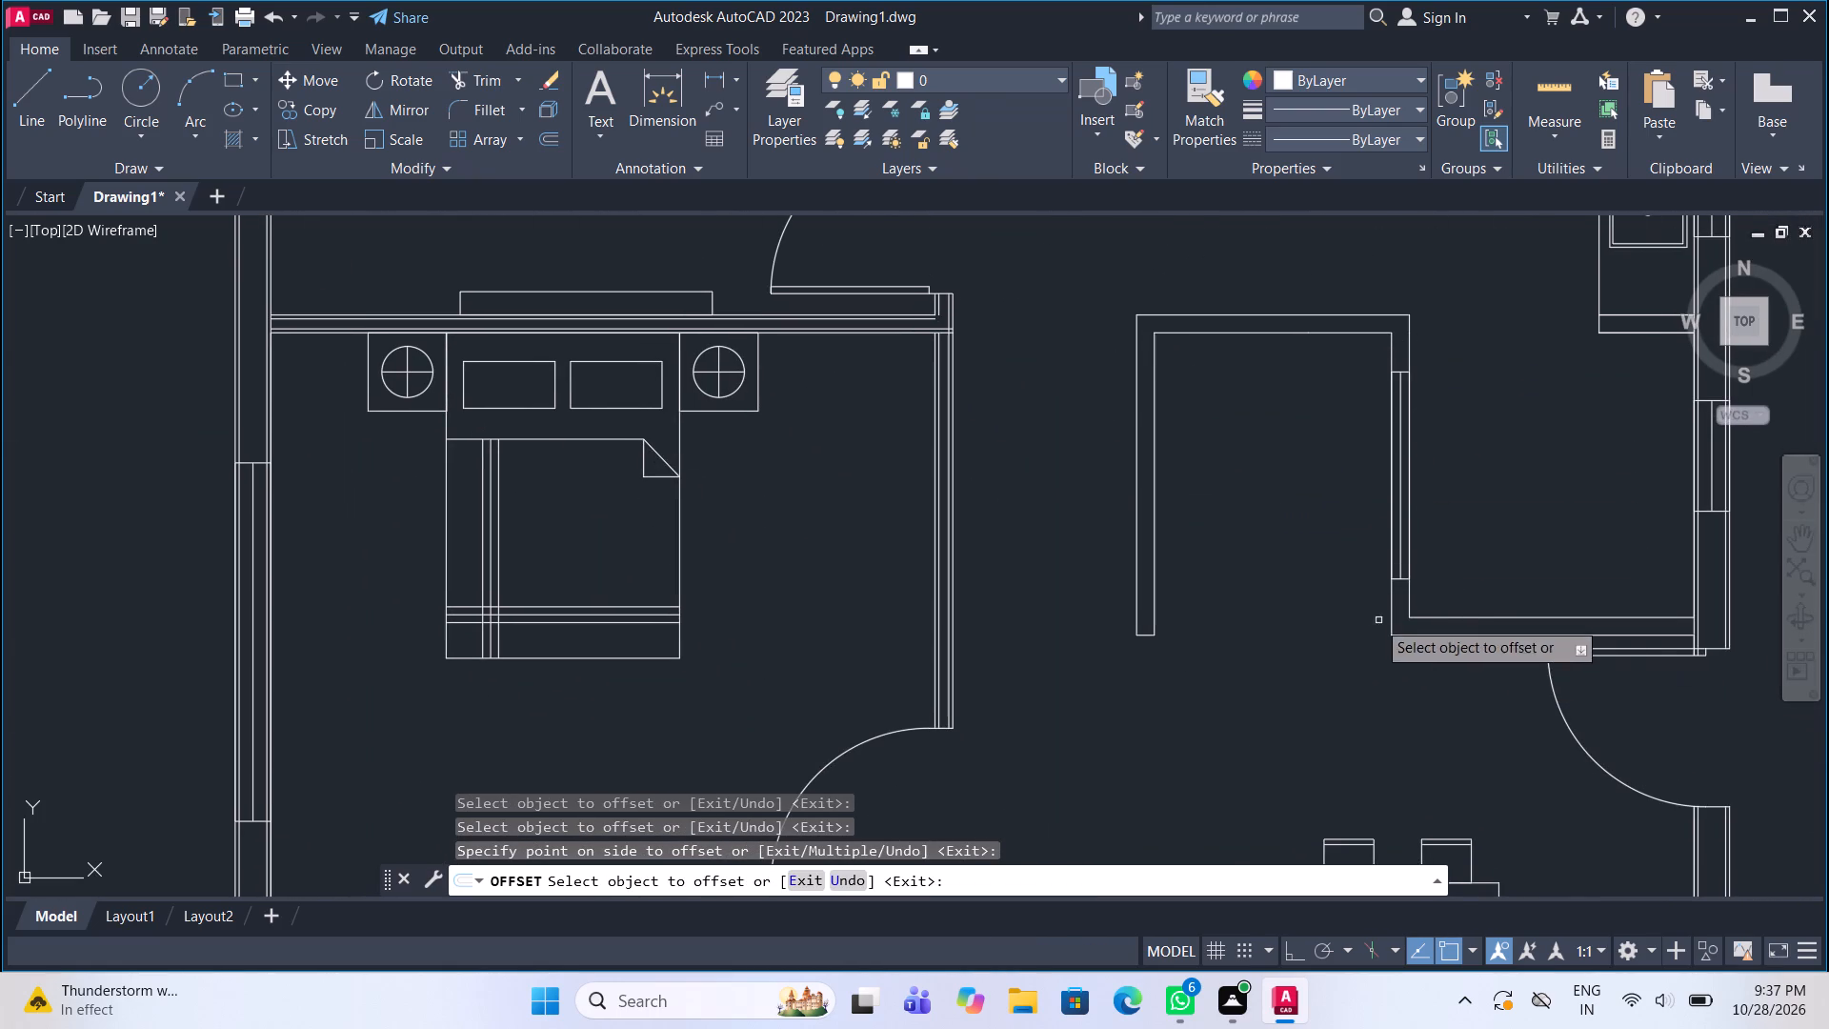
{"action": "middle_click_drag", "start_coordinate": [1260, 591], "coordinate": [1096, 548]}
{"action": "scroll", "coordinate": [1019, 536], "scroll_direction": "up", "scroll_amount": 1}
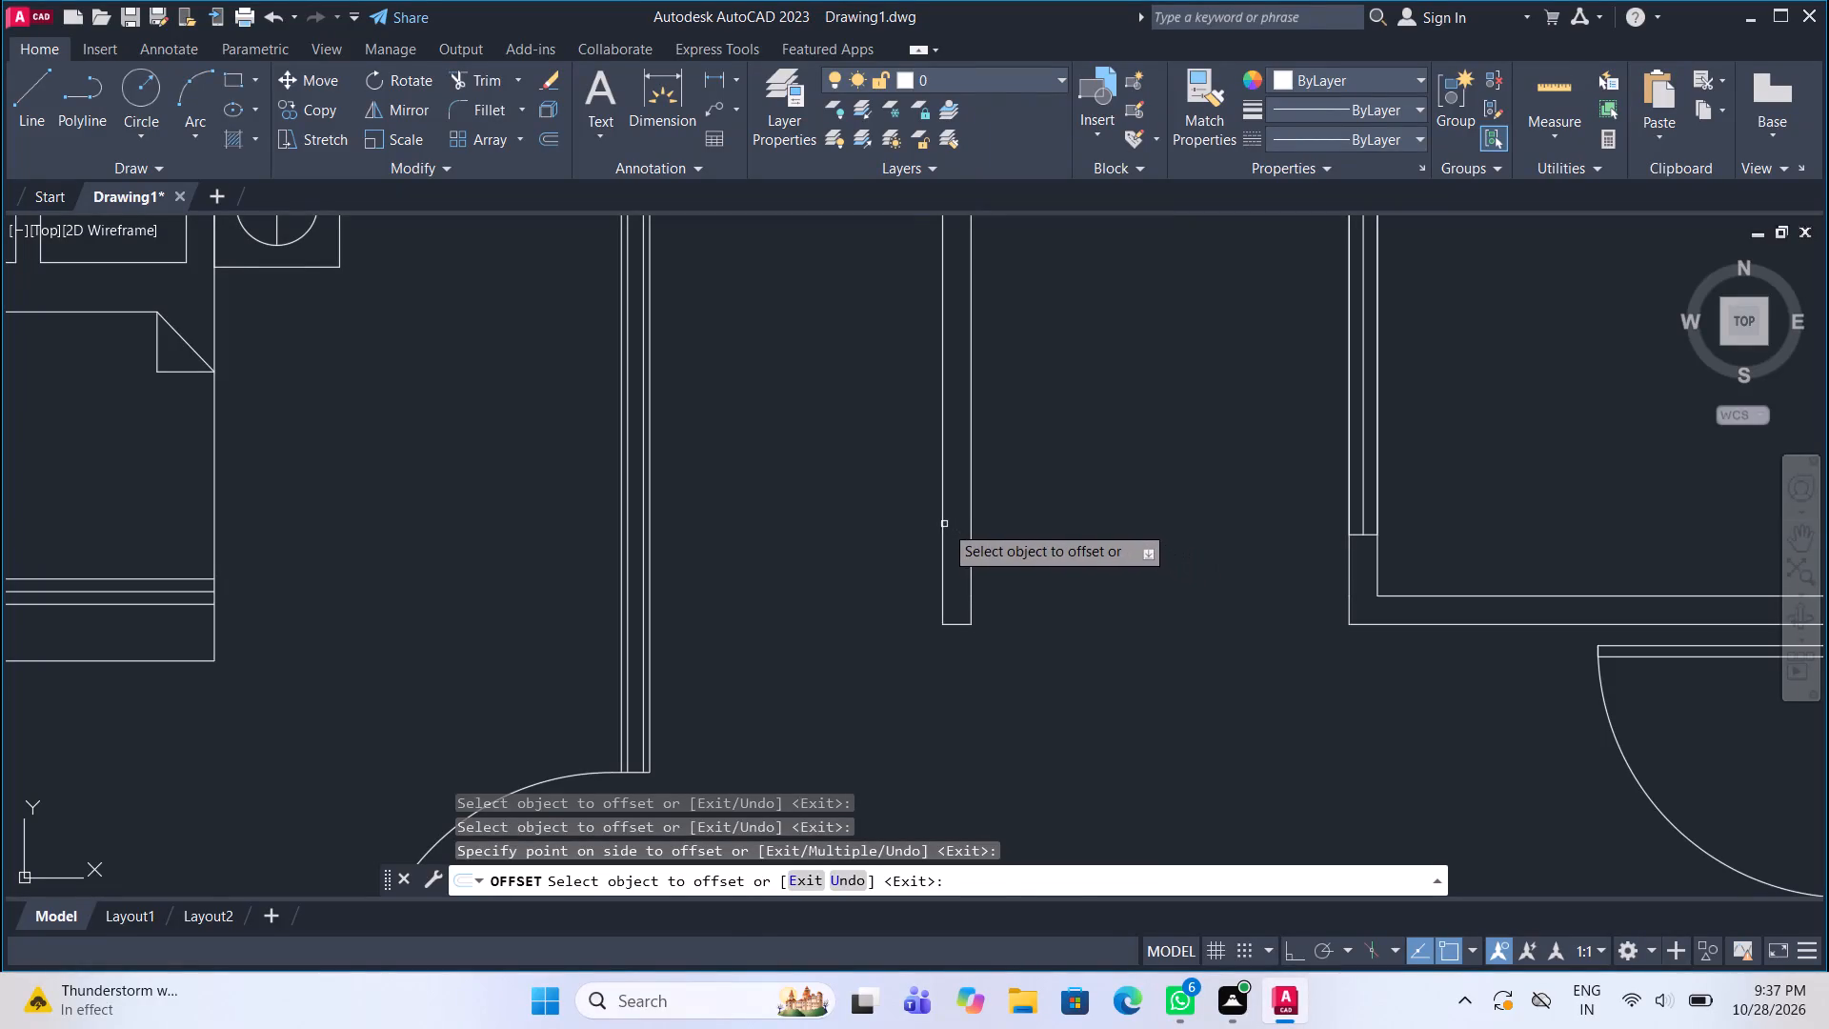
{"action": "left_click", "coordinate": [944, 524]}
{"action": "left_click", "coordinate": [993, 524]}
{"action": "left_click", "coordinate": [976, 542]}
{"action": "left_click", "coordinate": [971, 540]}
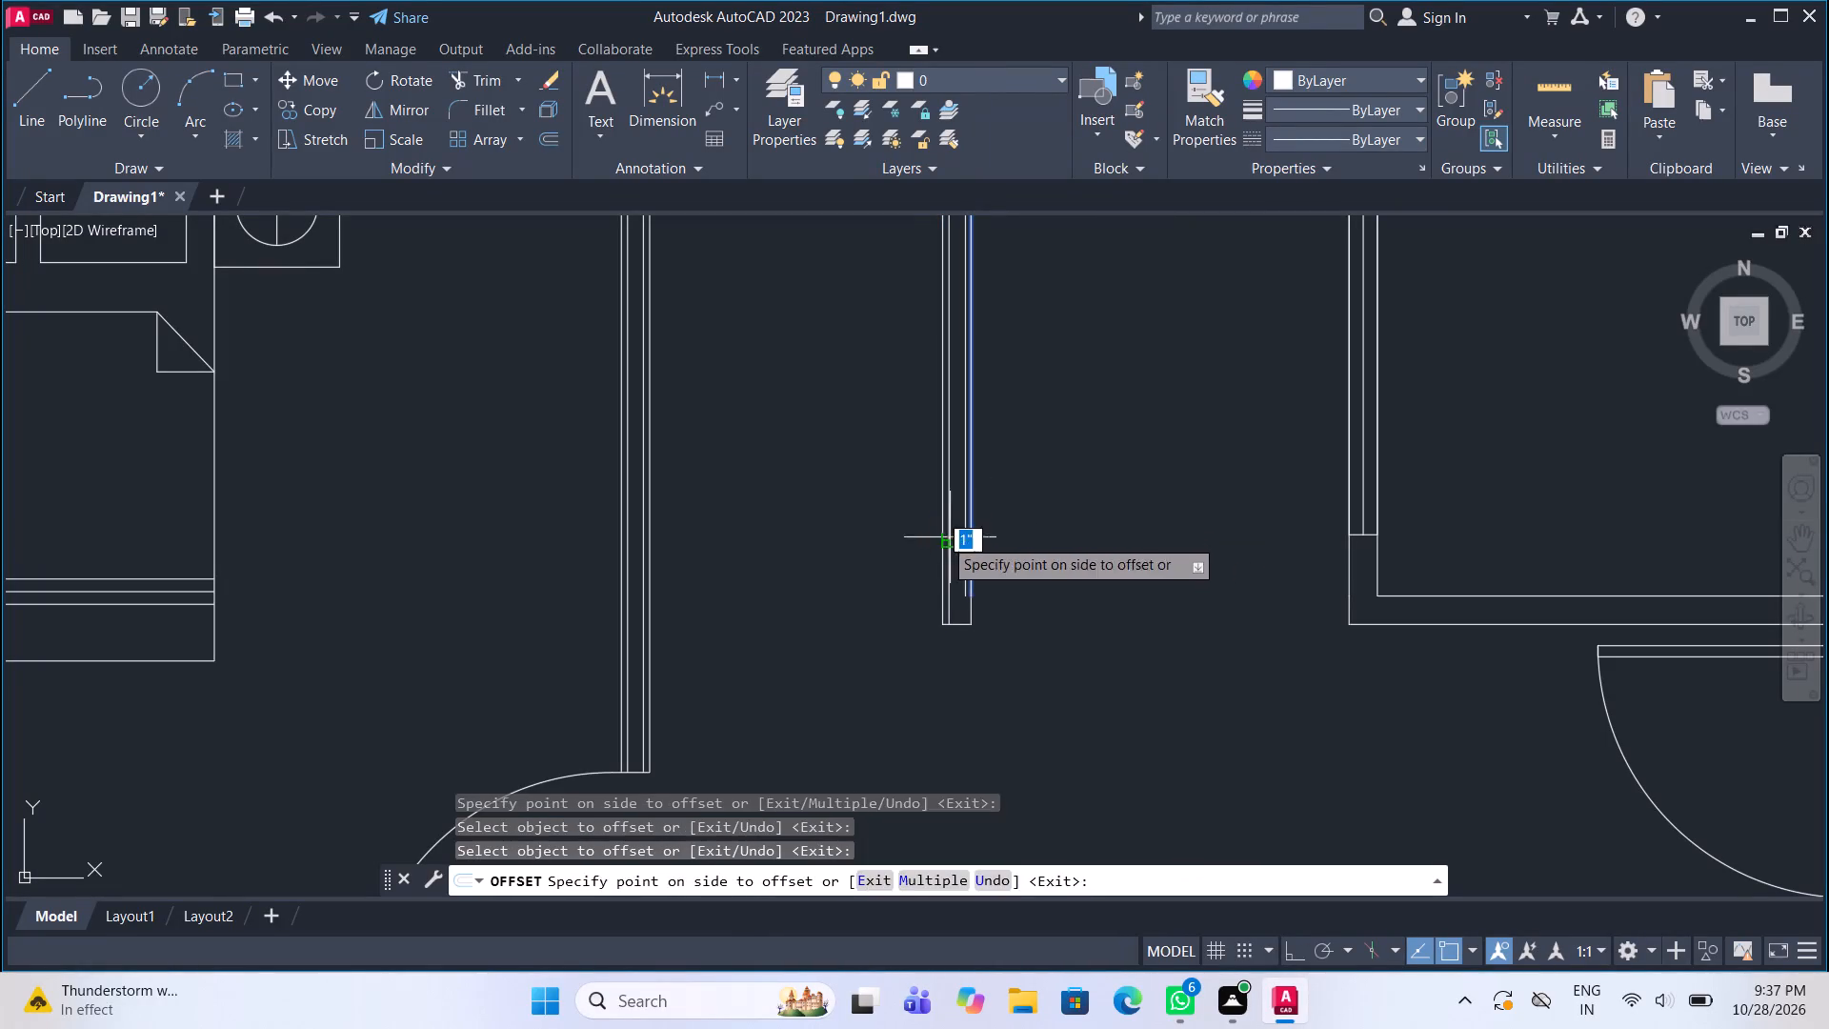
{"action": "left_click", "coordinate": [906, 535]}
{"action": "left_click", "coordinate": [970, 607]}
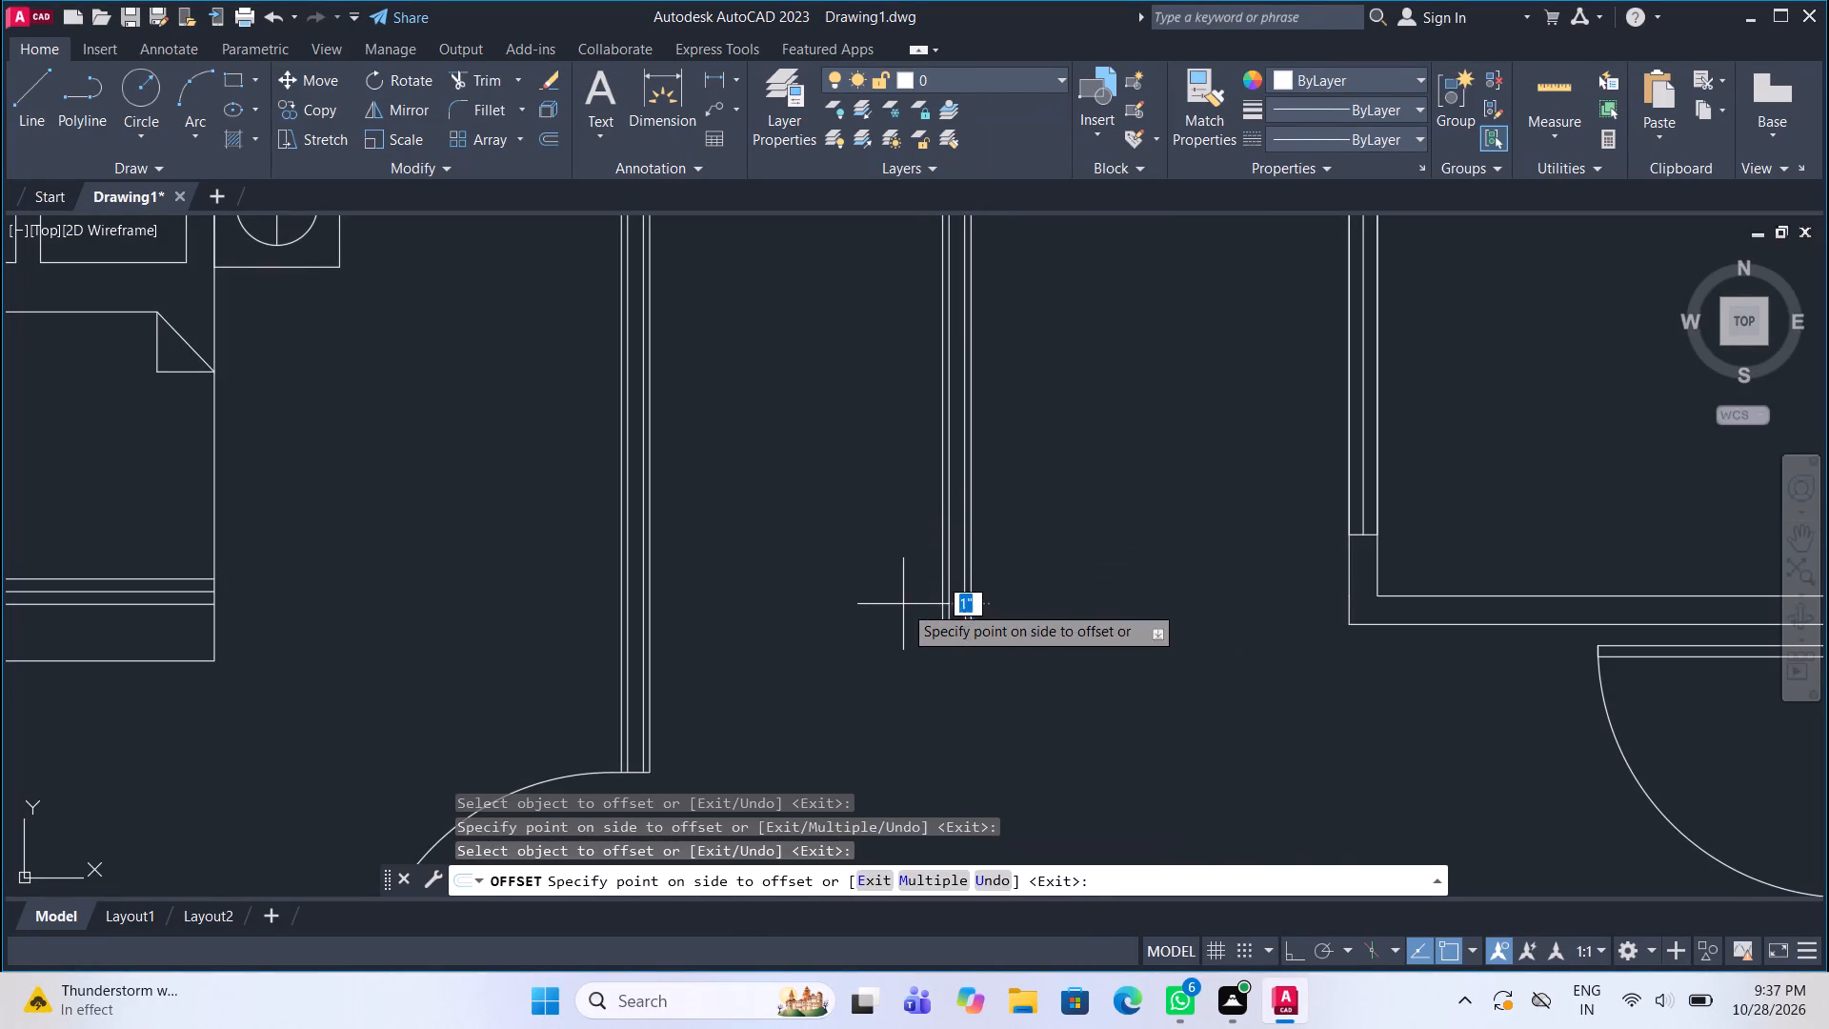
{"action": "left_click", "coordinate": [903, 604]}
Offset all face line segments of the central enclosure's top wall 1" into the wall.
{"action": "scroll", "coordinate": [993, 639], "scroll_direction": "down", "scroll_amount": 3}
{"action": "scroll", "coordinate": [1014, 519], "scroll_direction": "up", "scroll_amount": 3}
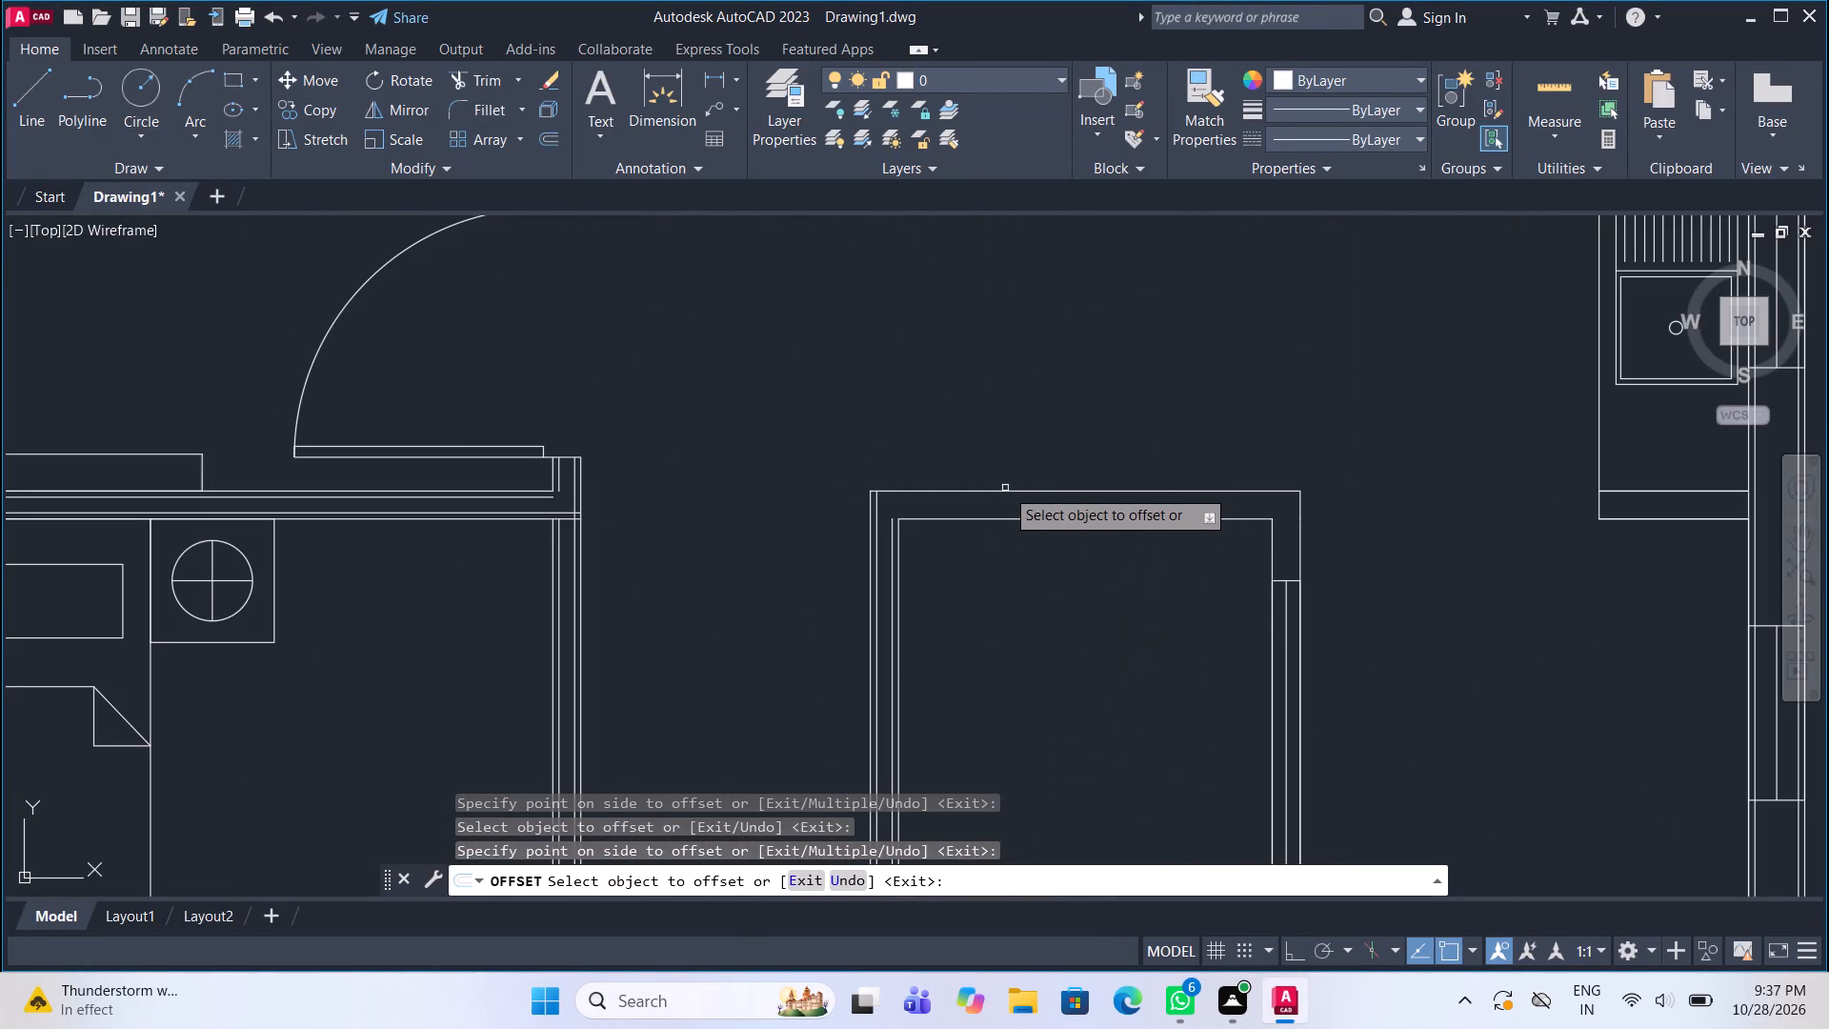
{"action": "left_click", "coordinate": [1001, 492]}
{"action": "left_click", "coordinate": [996, 546]}
{"action": "scroll", "coordinate": [998, 518], "scroll_direction": "up", "scroll_amount": 1}
{"action": "left_click", "coordinate": [998, 519]}
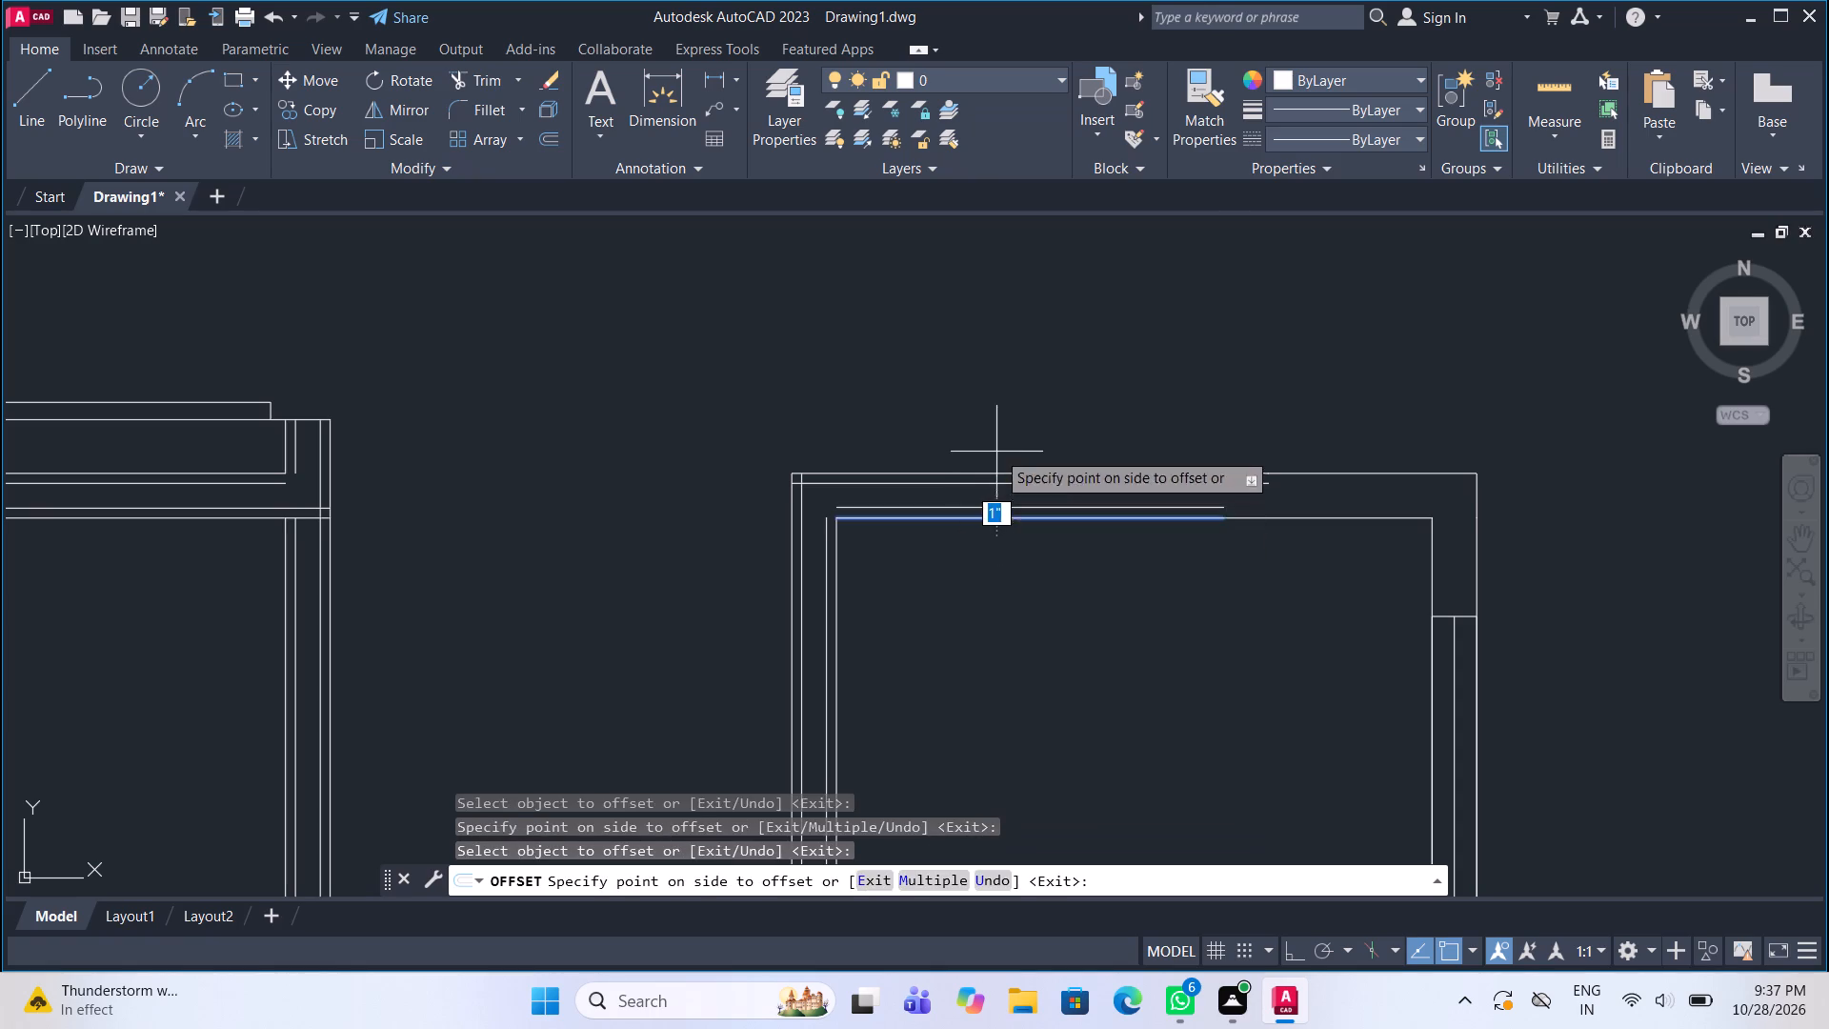
{"action": "left_click", "coordinate": [996, 451]}
{"action": "left_click", "coordinate": [1301, 475]}
{"action": "double_click", "coordinate": [1303, 510]}
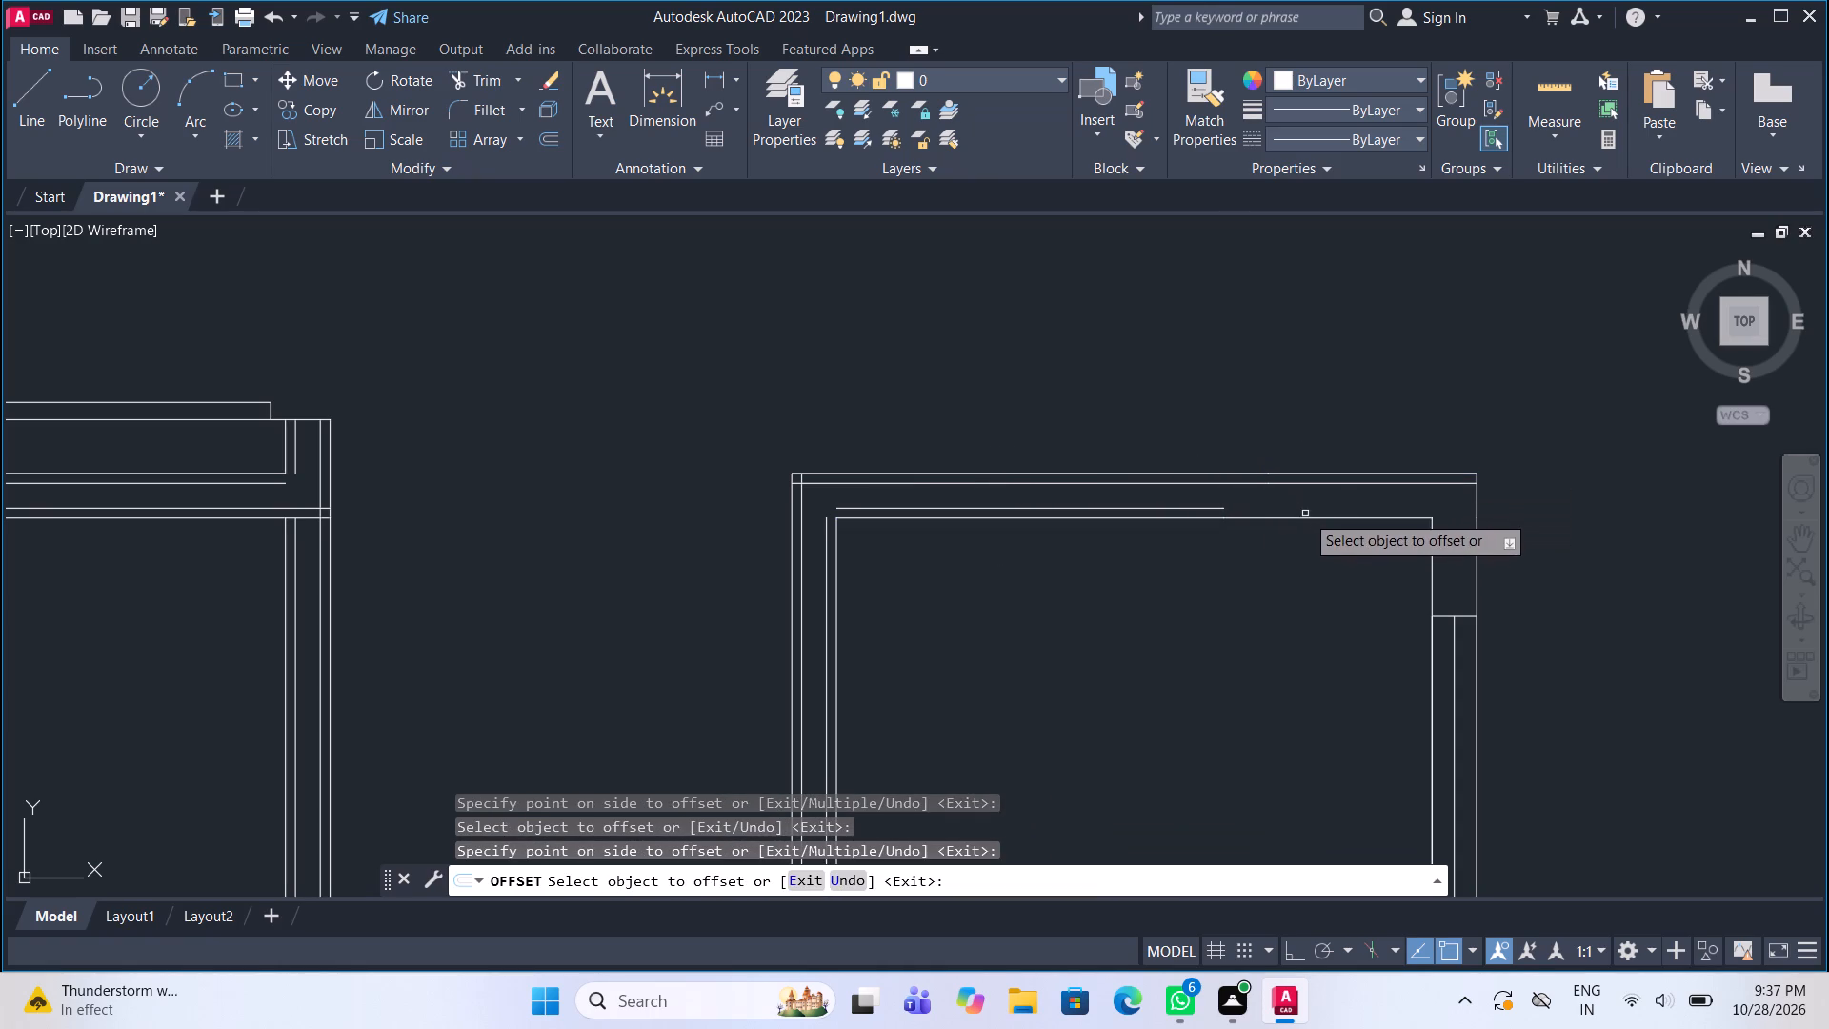
{"action": "left_click", "coordinate": [1310, 517]}
{"action": "left_click", "coordinate": [1199, 412]}
Offset the face lines of the central enclosure's right wall, which holds the window, 1" into the wall, including the top corner segment.
{"action": "middle_click_drag", "start_coordinate": [1062, 449], "coordinate": [834, 434]}
{"action": "left_click", "coordinate": [1197, 541]}
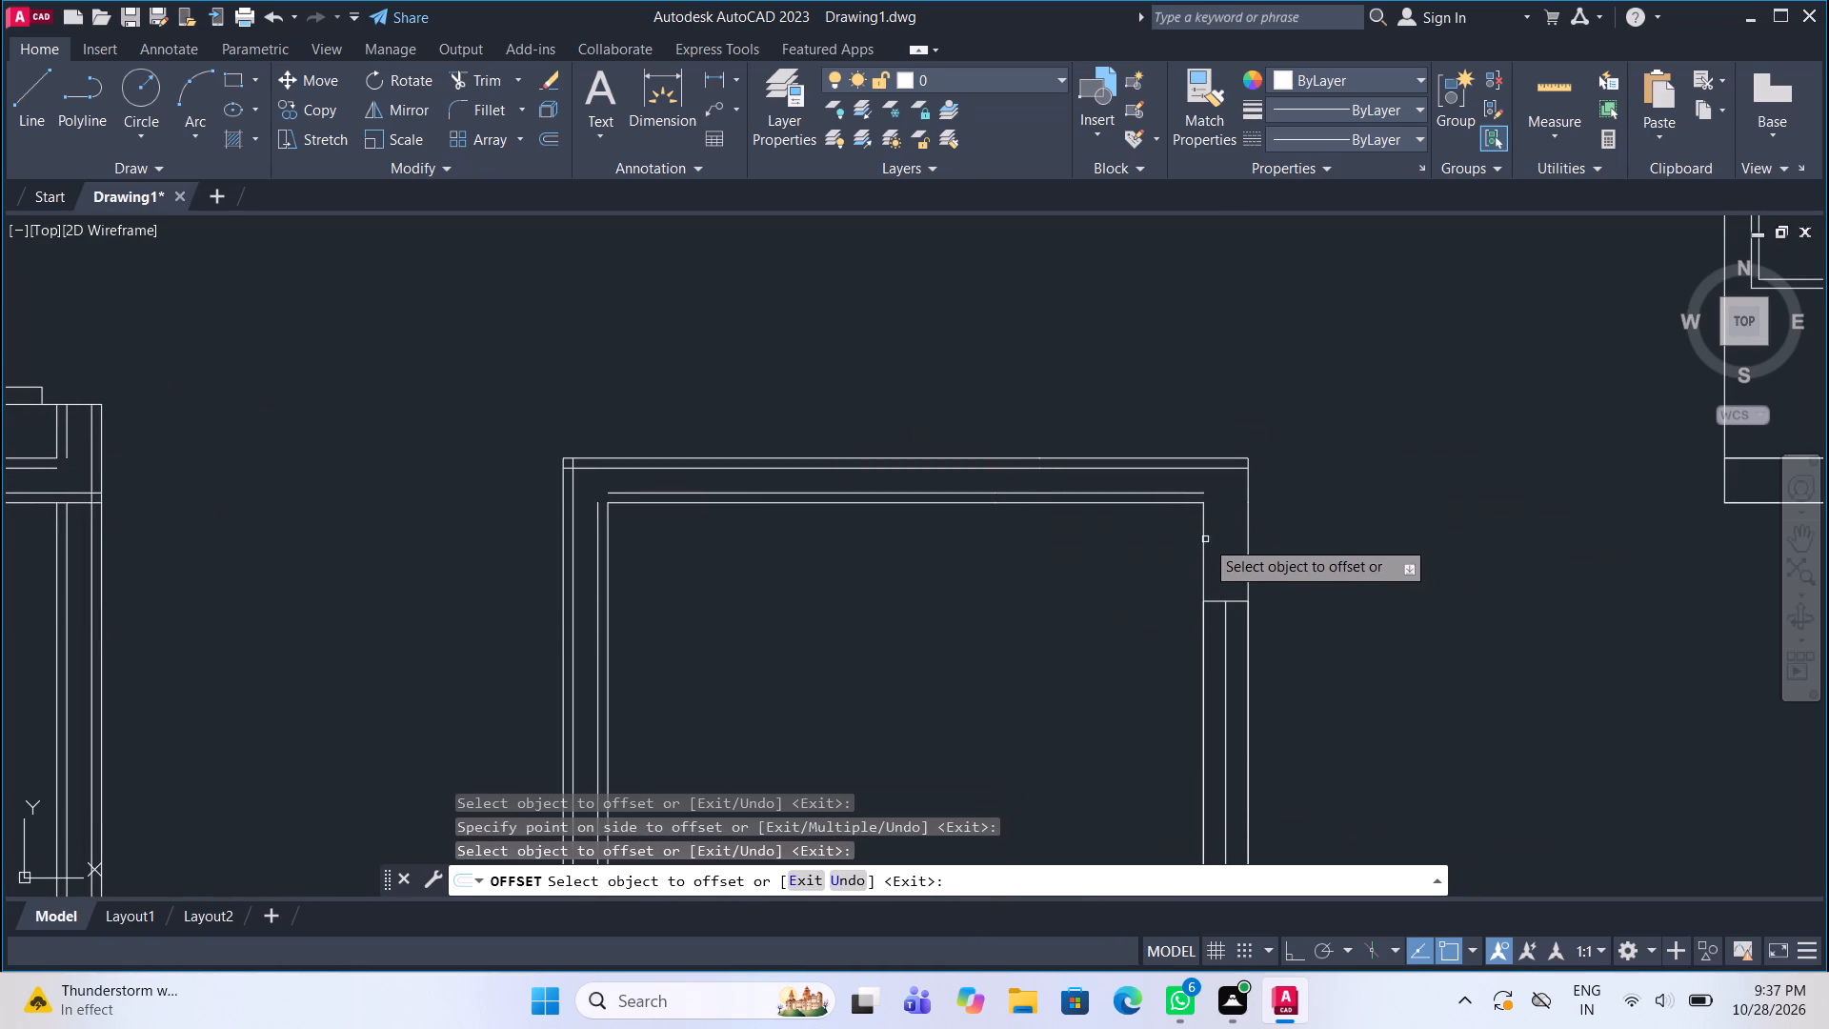
{"action": "left_click_drag", "start_coordinate": [1205, 539], "coordinate": [1243, 542]}
{"action": "left_click", "coordinate": [1272, 542]}
{"action": "left_click", "coordinate": [1246, 541]}
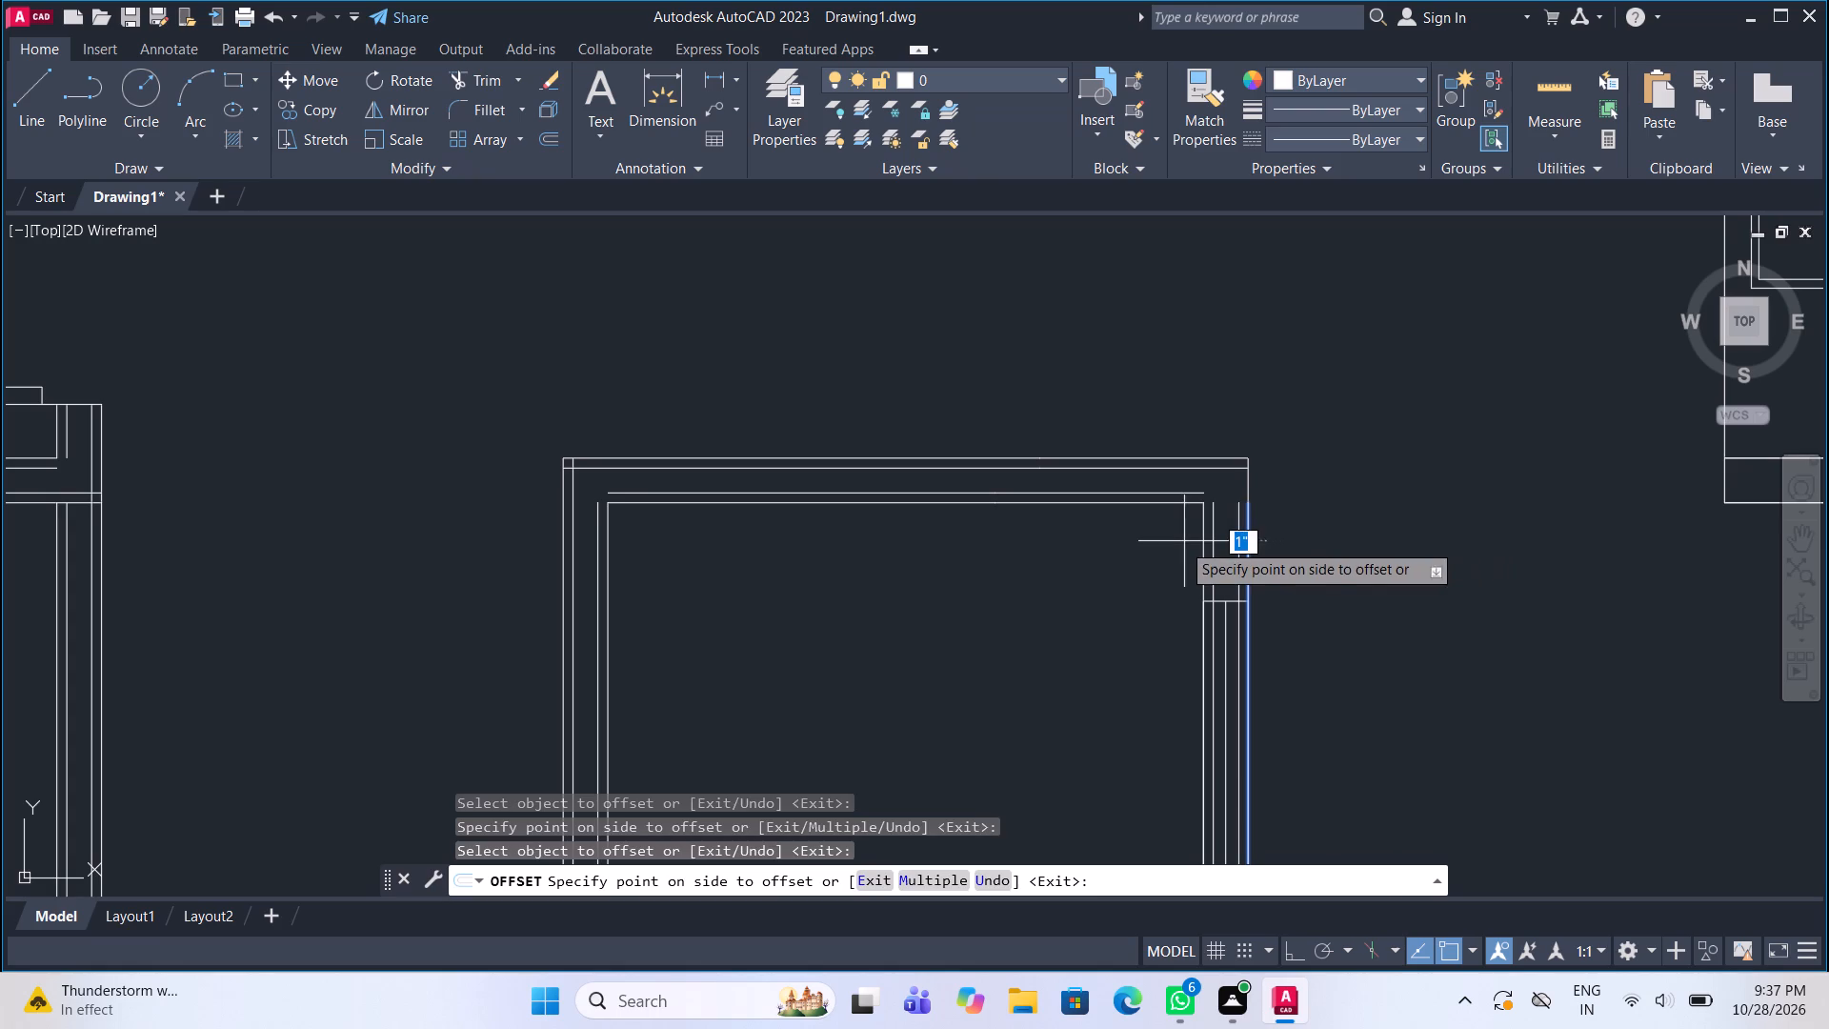
{"action": "left_click", "coordinate": [1181, 542]}
{"action": "left_click", "coordinate": [1242, 491]}
{"action": "left_click_drag", "start_coordinate": [1247, 487], "coordinate": [1232, 490]}
{"action": "left_click", "coordinate": [1227, 490]}
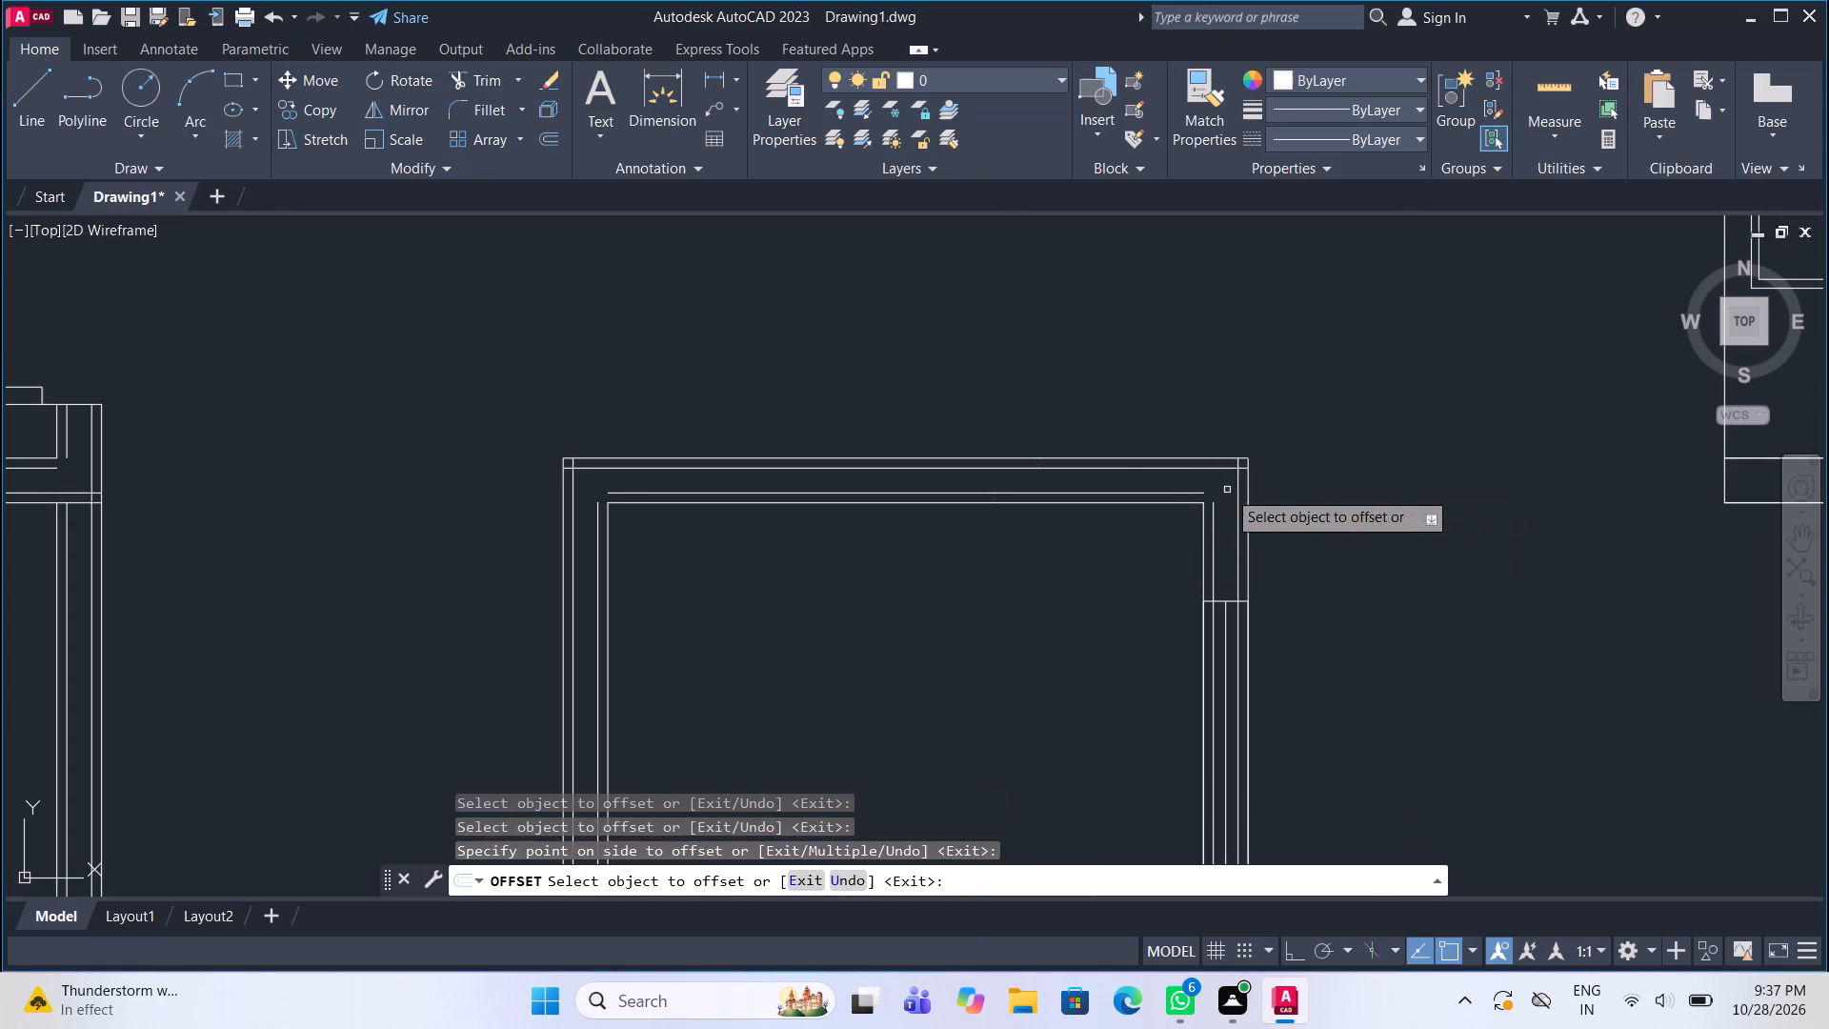
Offset both face lines of the horizontal wall between the central enclosure and the outer wall, above the entrance door, 1" into the wall.
{"action": "scroll", "coordinate": [1073, 464], "scroll_direction": "down", "scroll_amount": 3}
{"action": "middle_click_drag", "start_coordinate": [1169, 566], "coordinate": [1129, 496]}
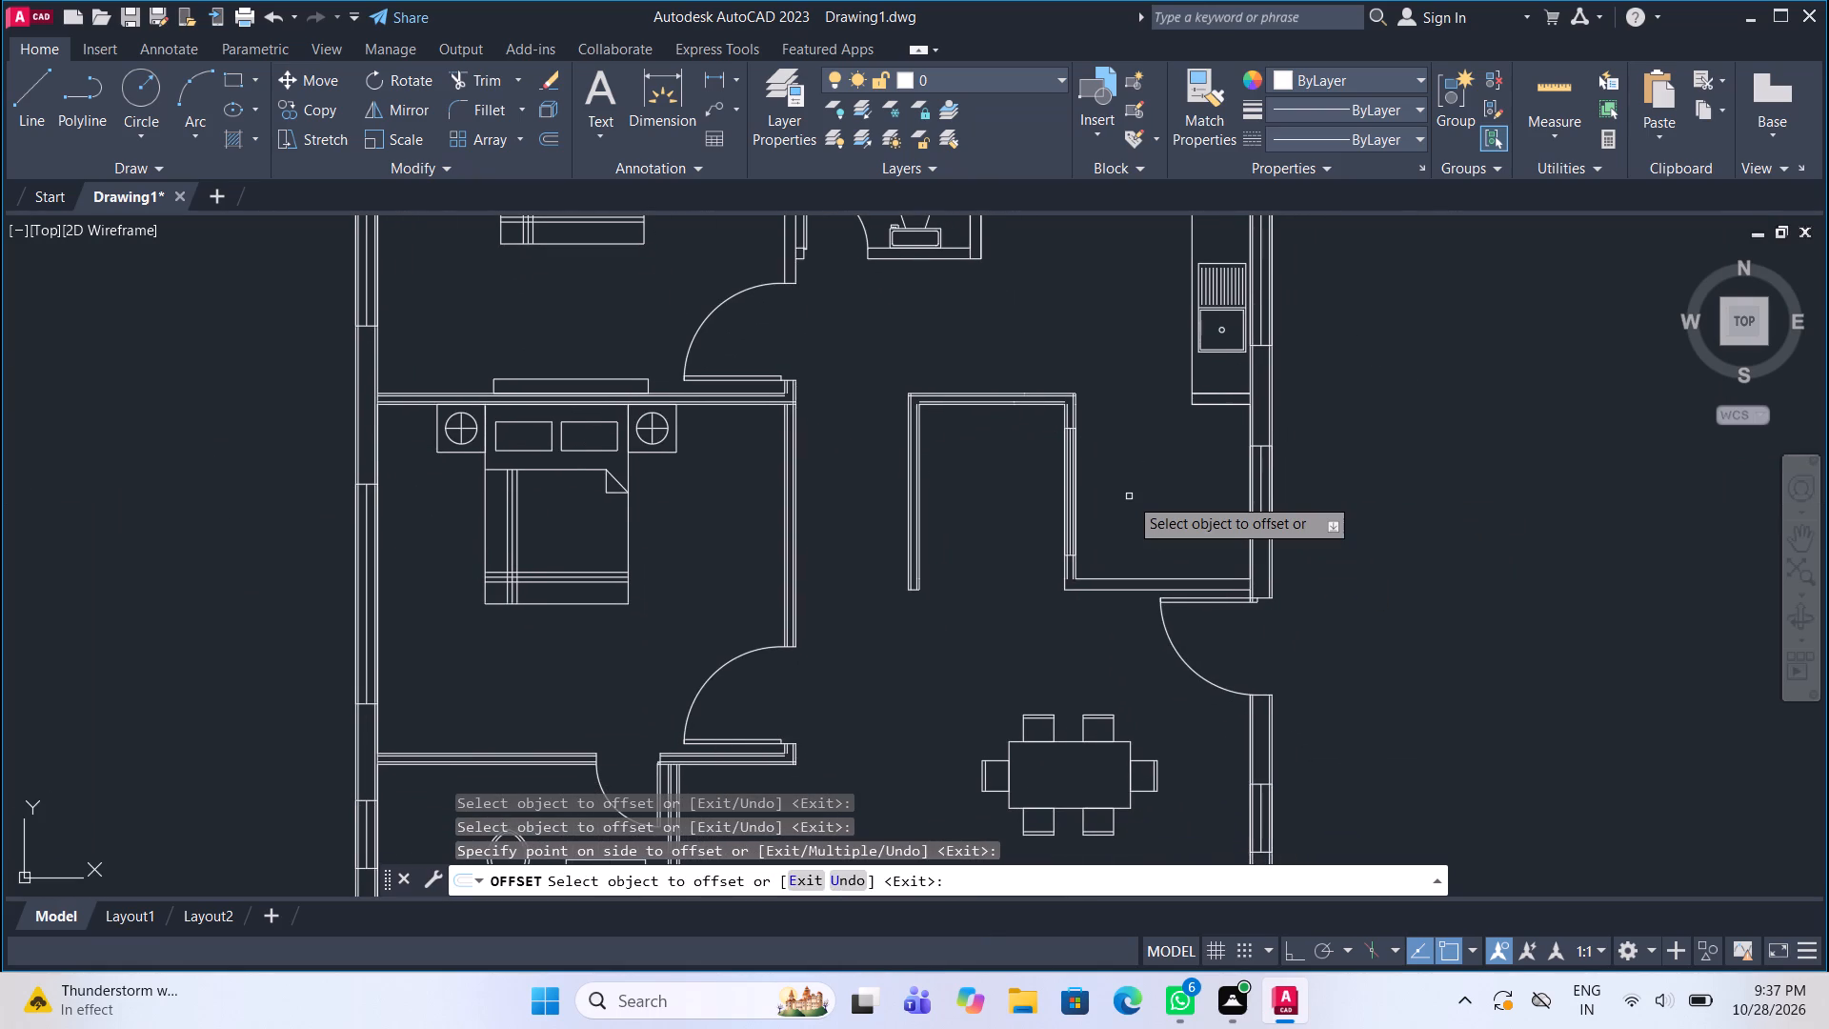
{"action": "scroll", "coordinate": [1161, 600], "scroll_direction": "up", "scroll_amount": 2}
{"action": "left_click", "coordinate": [1075, 550]}
{"action": "left_click", "coordinate": [1058, 637]}
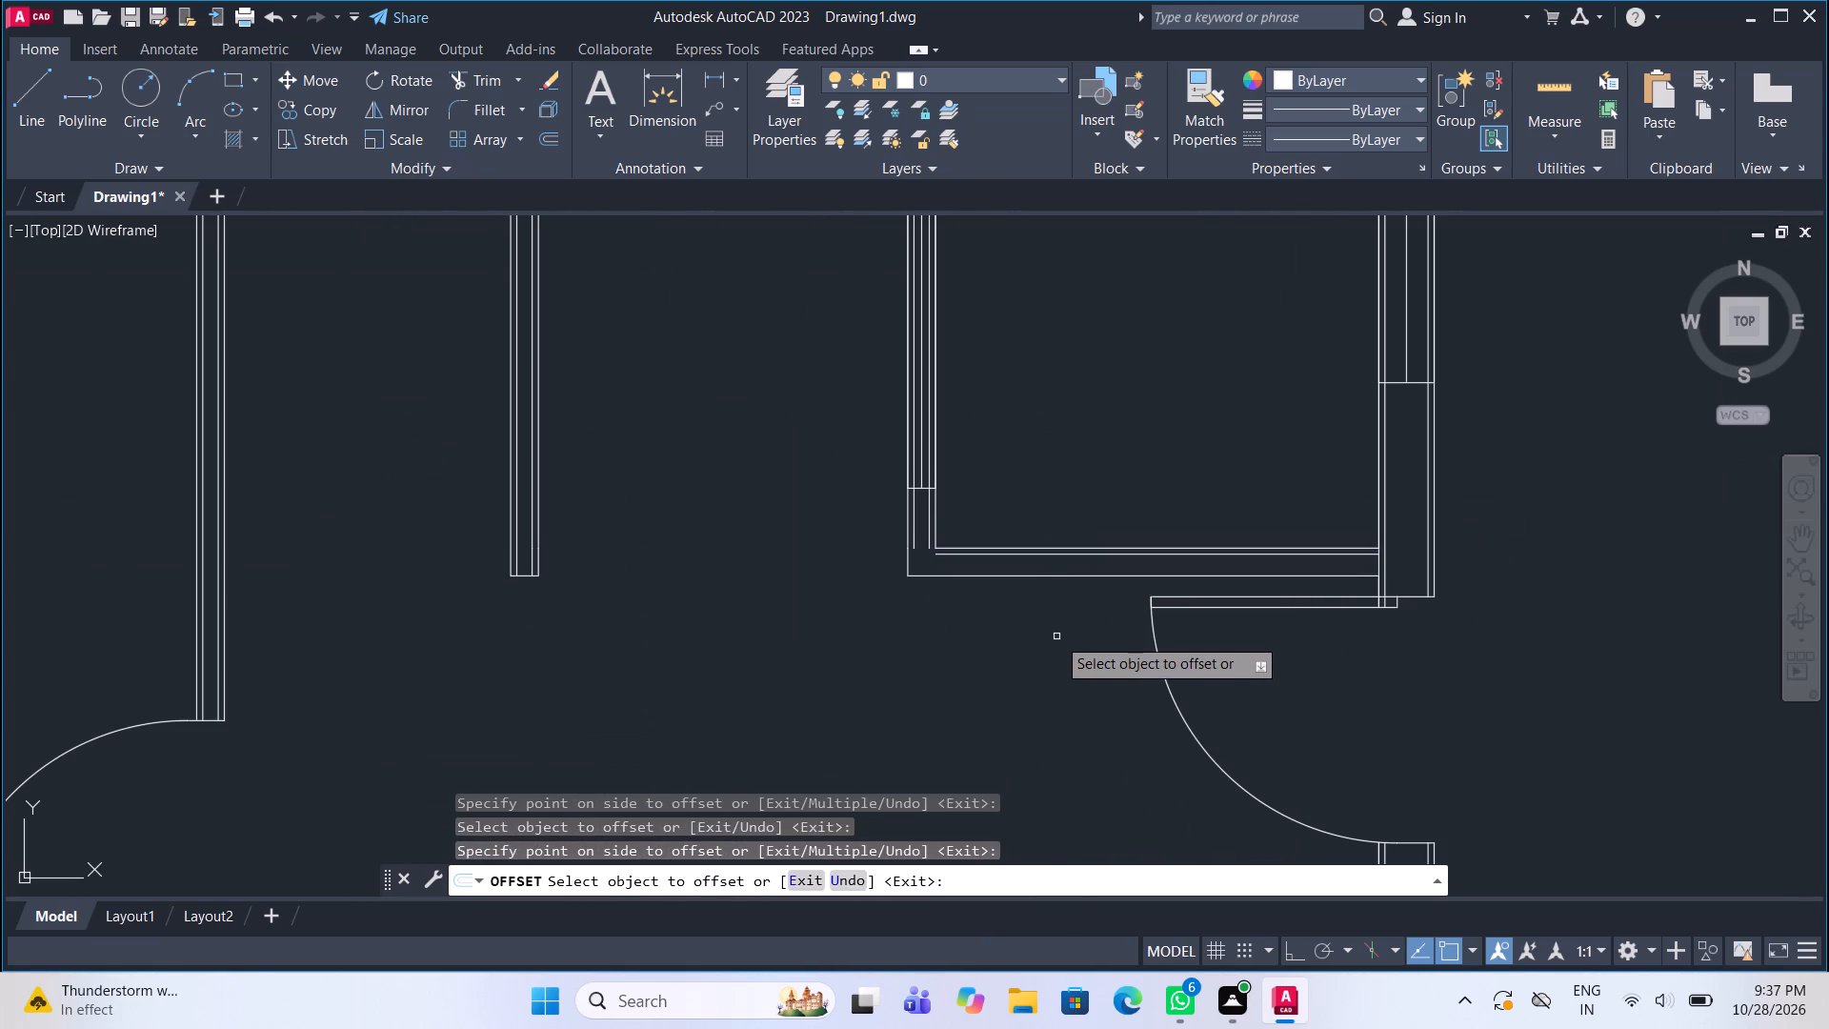
{"action": "left_click", "coordinate": [1038, 575]}
{"action": "left_click", "coordinate": [1053, 535]}
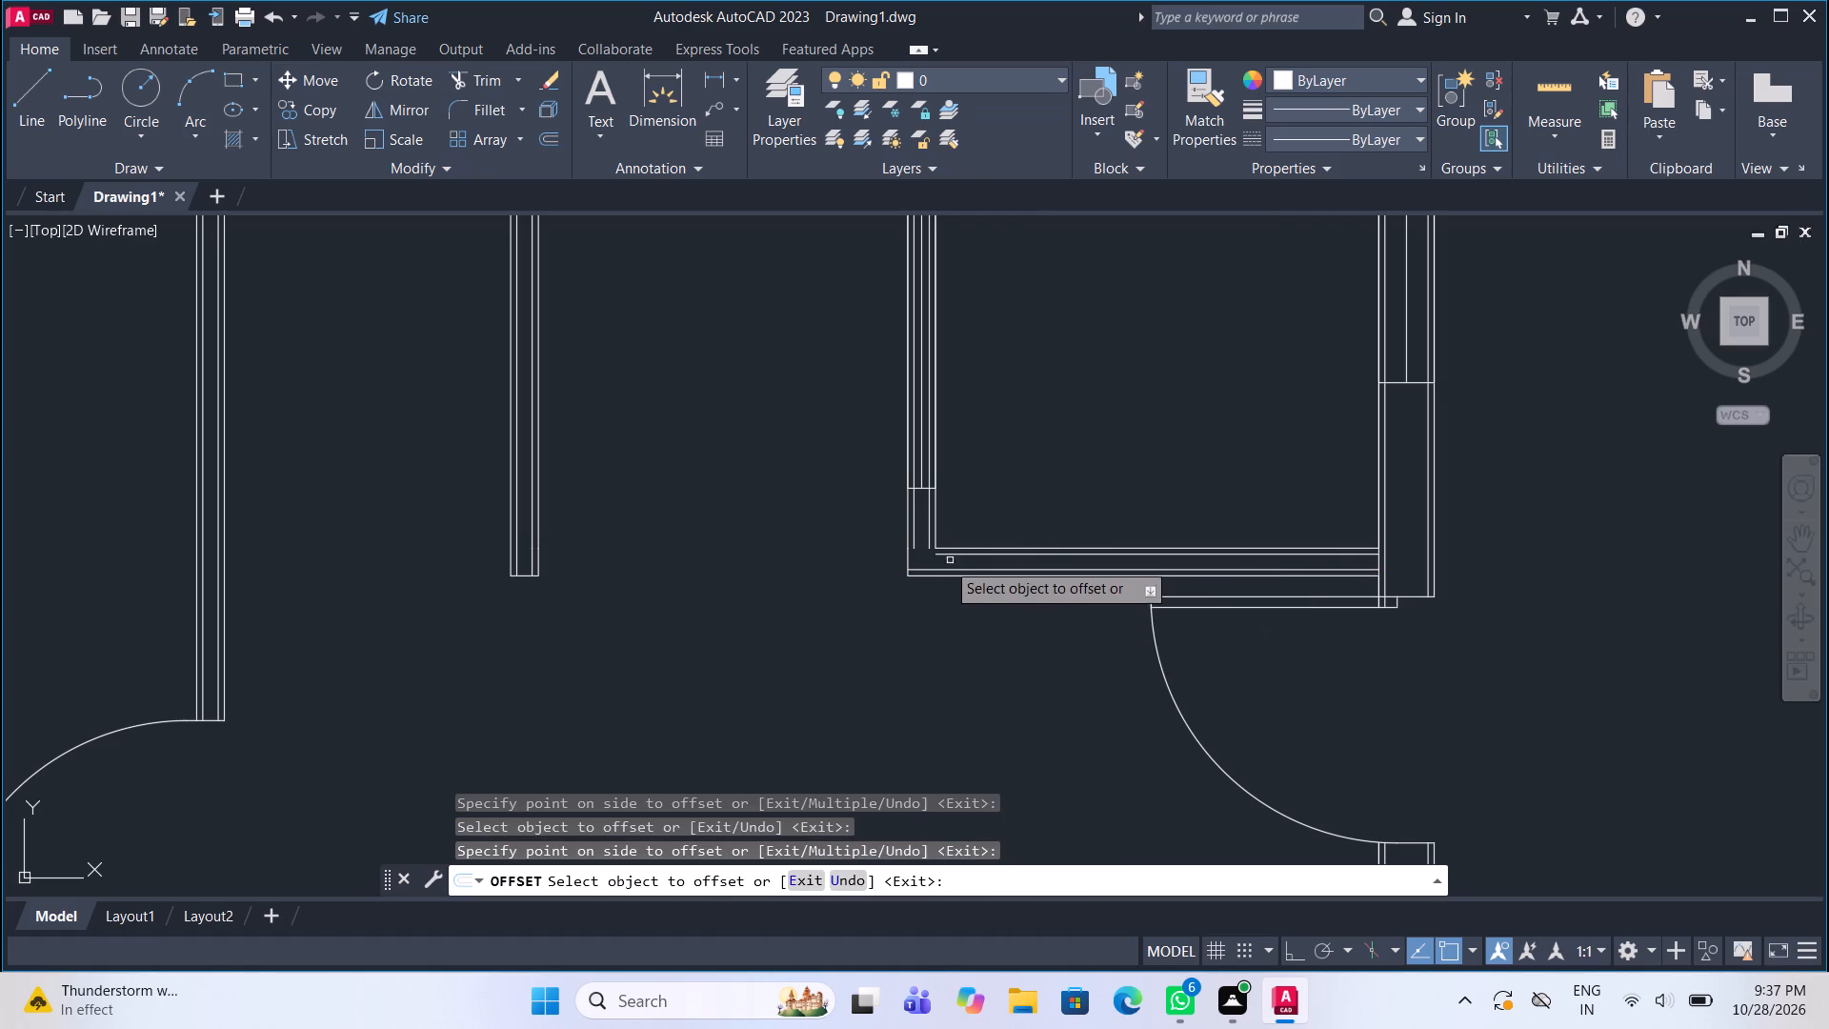
{"action": "scroll", "coordinate": [1234, 587], "scroll_direction": "down", "scroll_amount": 3}
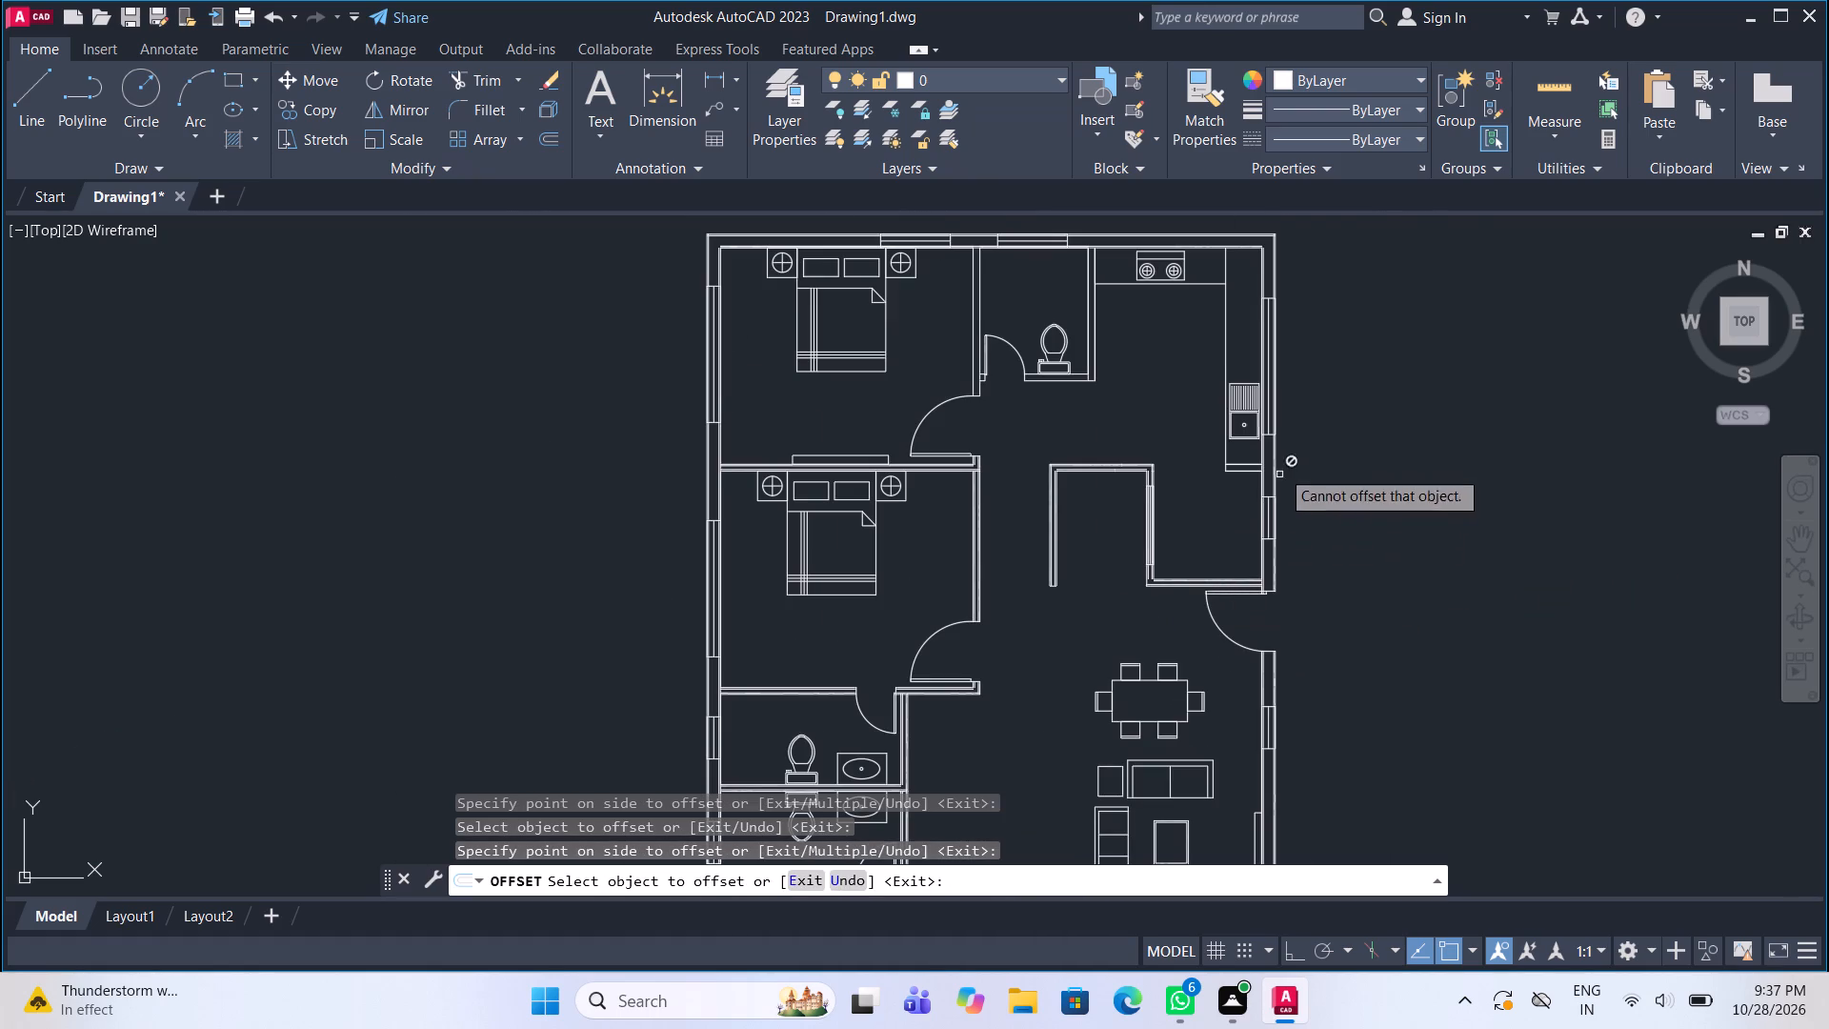
{"action": "scroll", "coordinate": [927, 485], "scroll_direction": "up", "scroll_amount": 3}
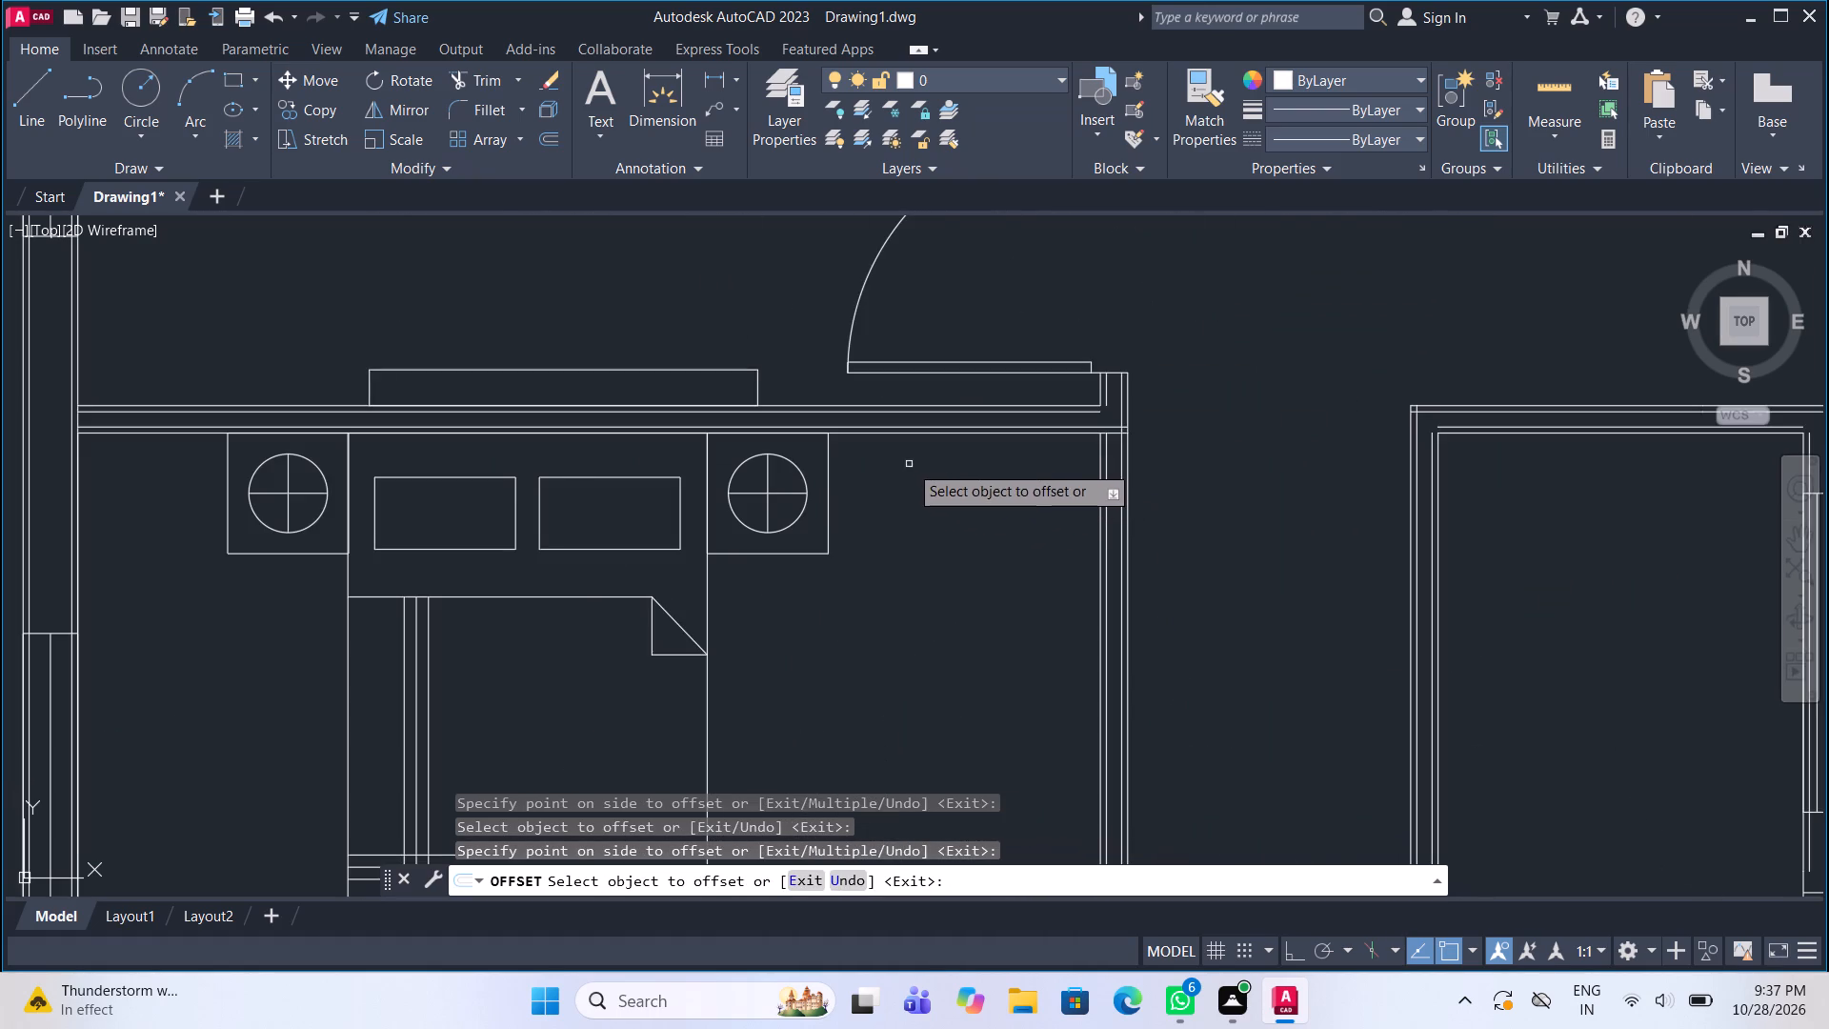
{"action": "scroll", "coordinate": [898, 472], "scroll_direction": "down", "scroll_amount": 2}
{"action": "key", "text": "Escape"}
Fillet the outer and inner pairs of offset lines into sharp corners at the floor plan's top-left outer wall corner.
{"action": "middle_click_drag", "start_coordinate": [769, 456], "coordinate": [865, 578]}
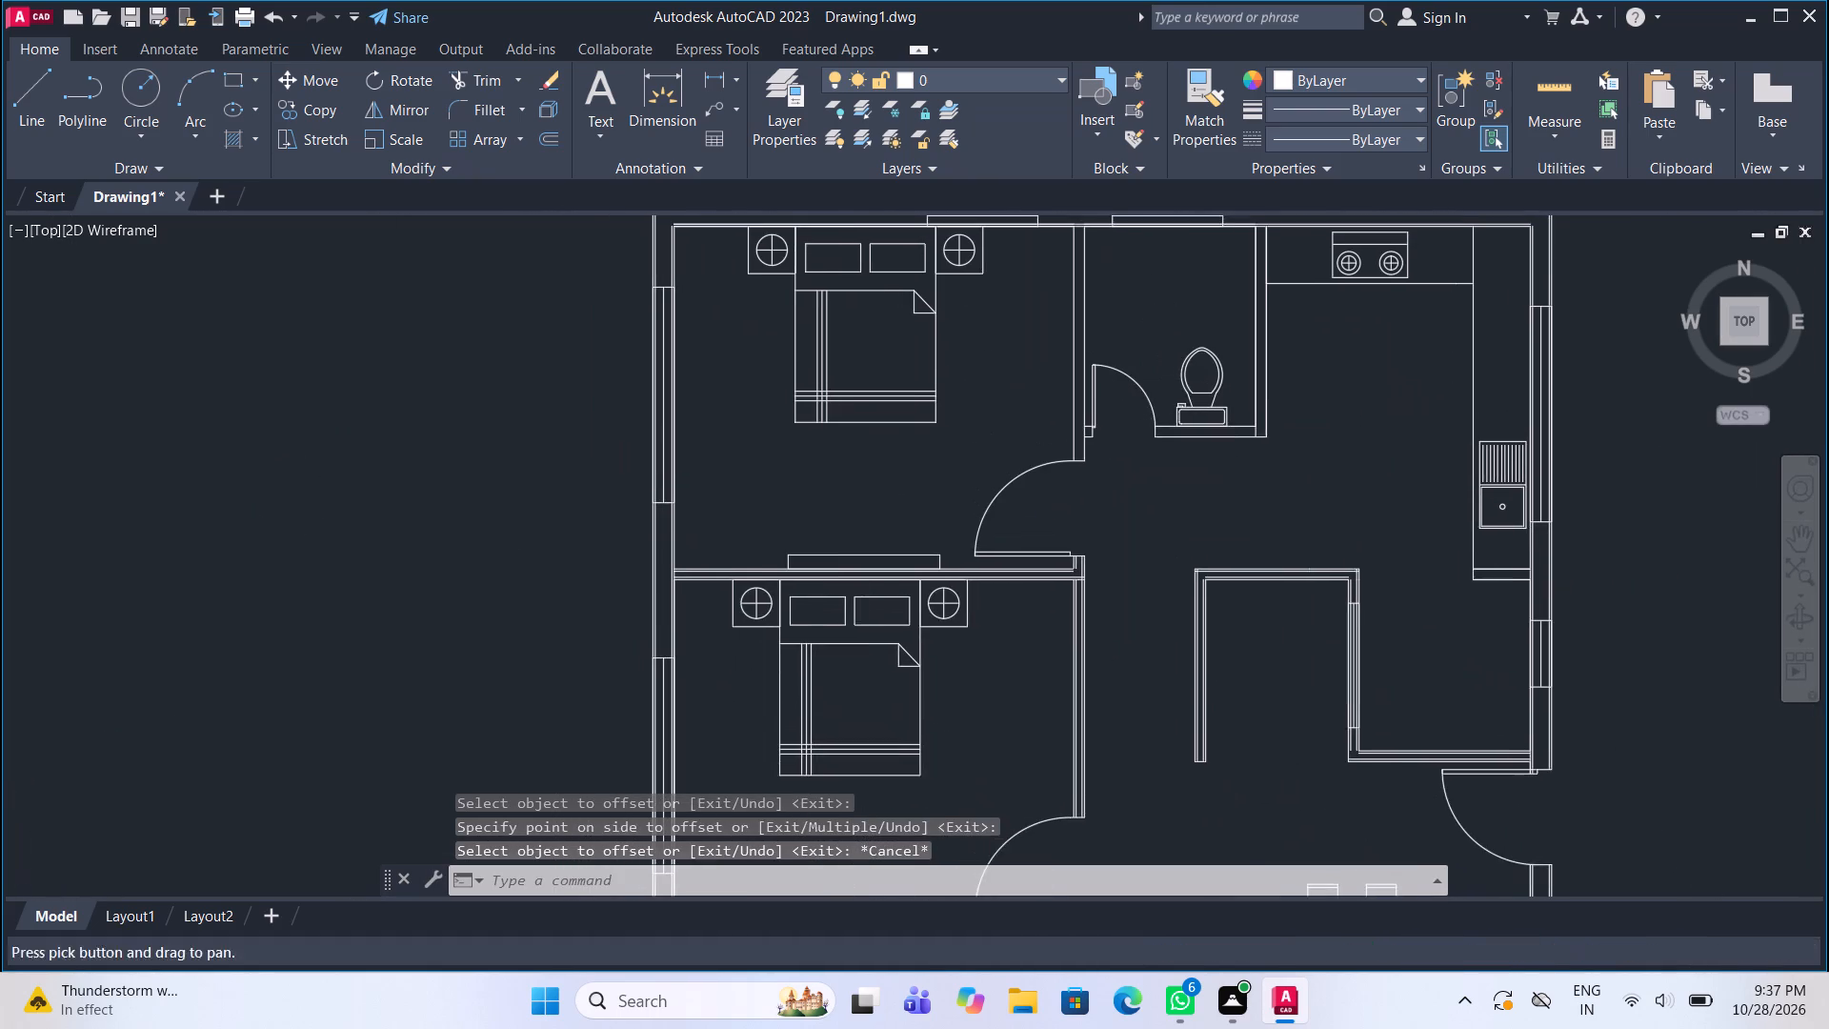
{"action": "middle_click_drag", "start_coordinate": [677, 330], "coordinate": [720, 422]}
{"action": "scroll", "coordinate": [709, 285], "scroll_direction": "up", "scroll_amount": 3}
{"action": "scroll", "coordinate": [651, 374], "scroll_direction": "up", "scroll_amount": 1}
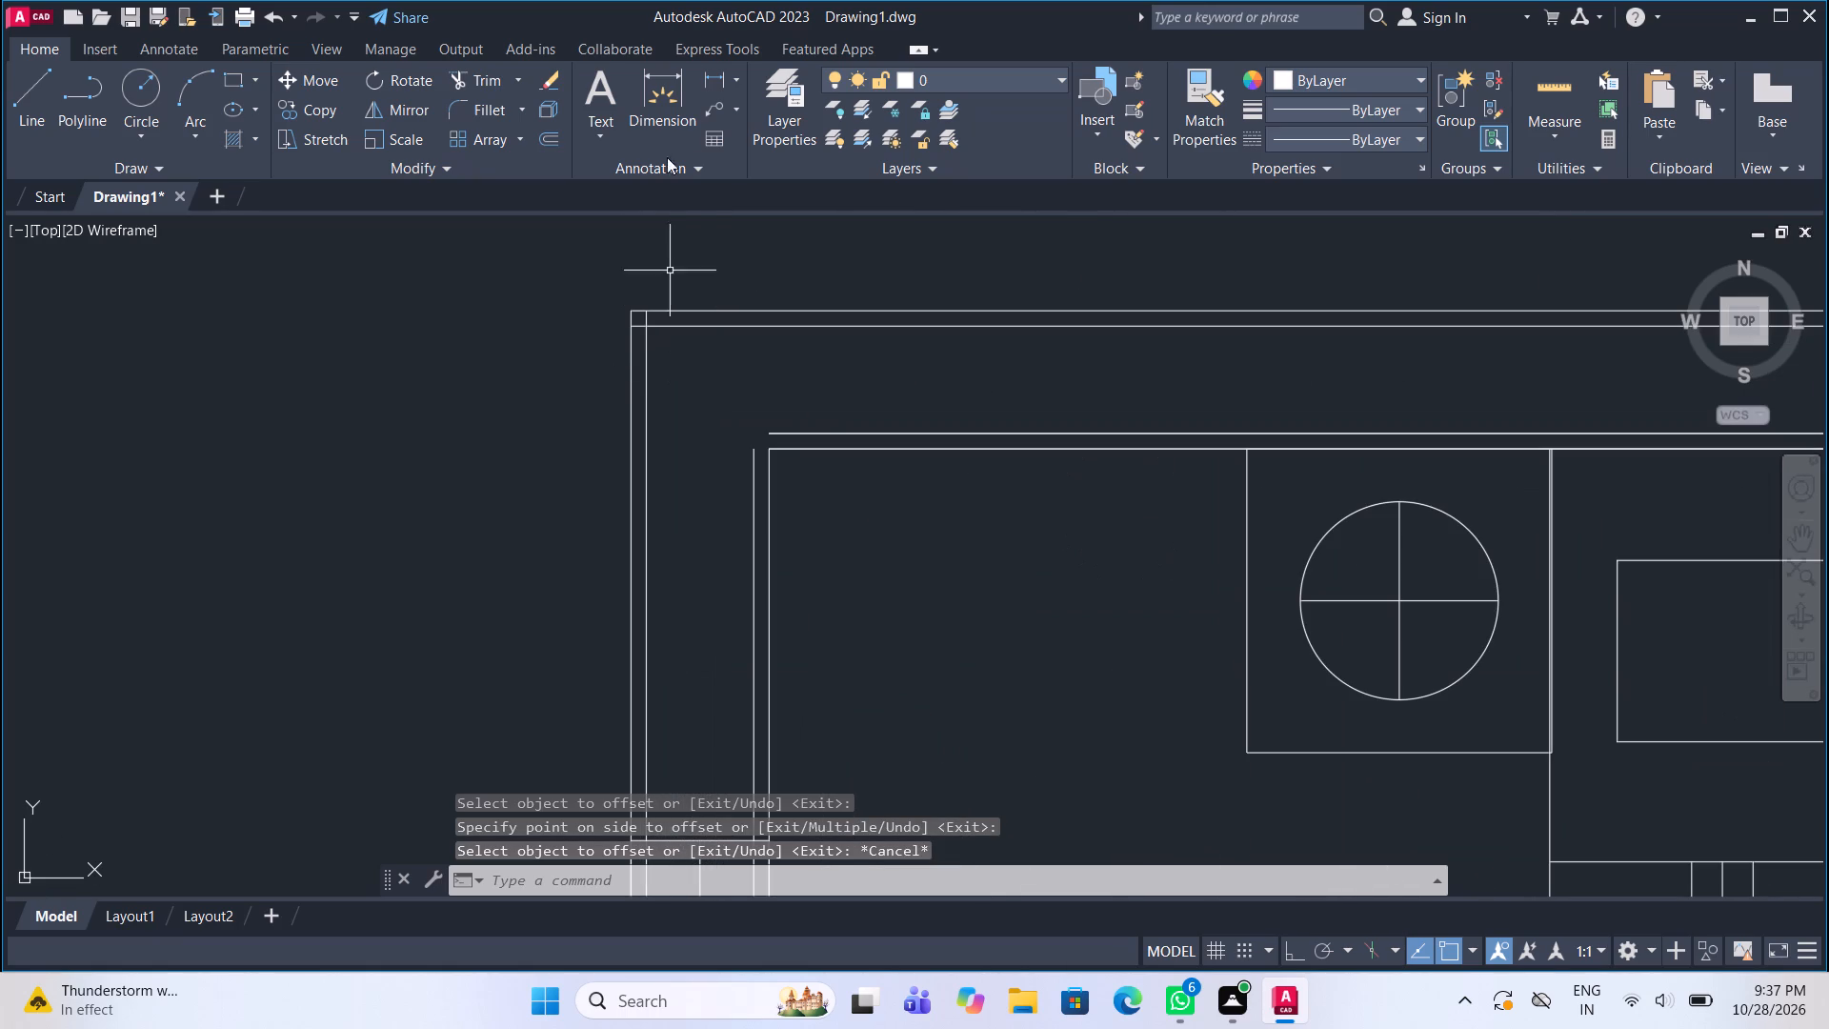
{"action": "left_click", "coordinate": [501, 102]}
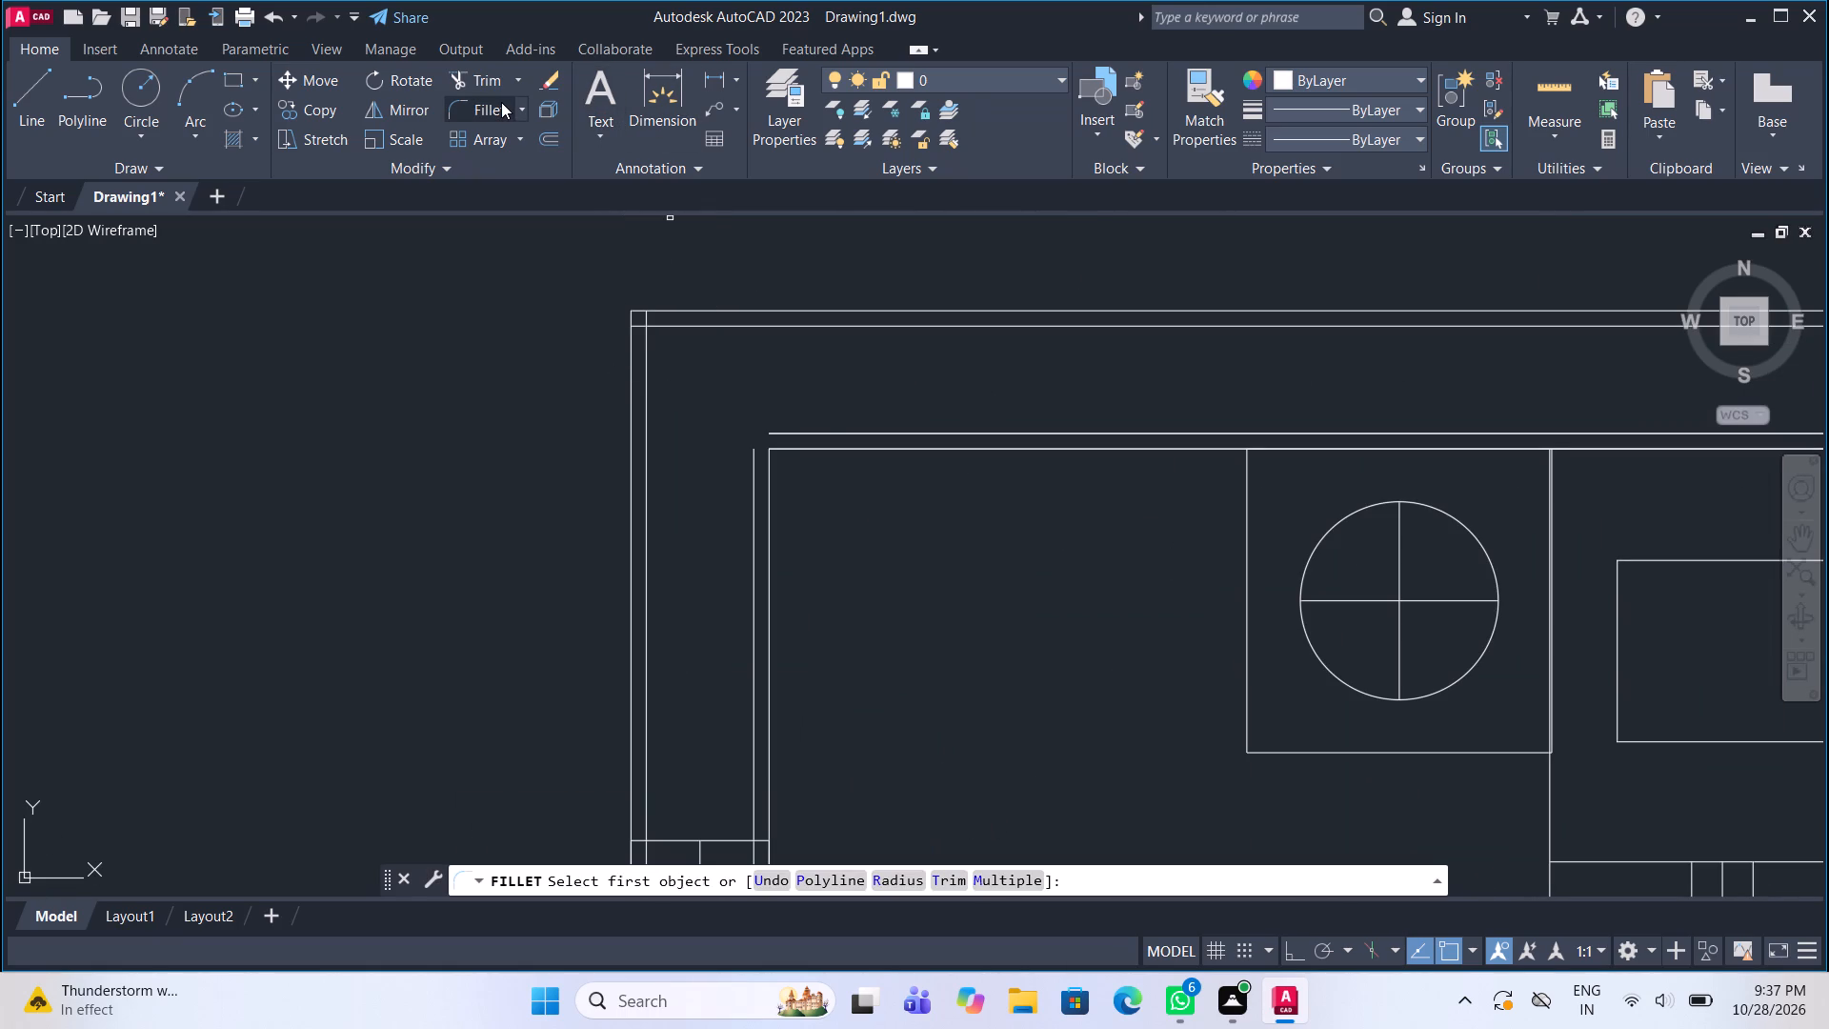
{"action": "left_click", "coordinate": [644, 364]}
{"action": "left_click", "coordinate": [663, 327]}
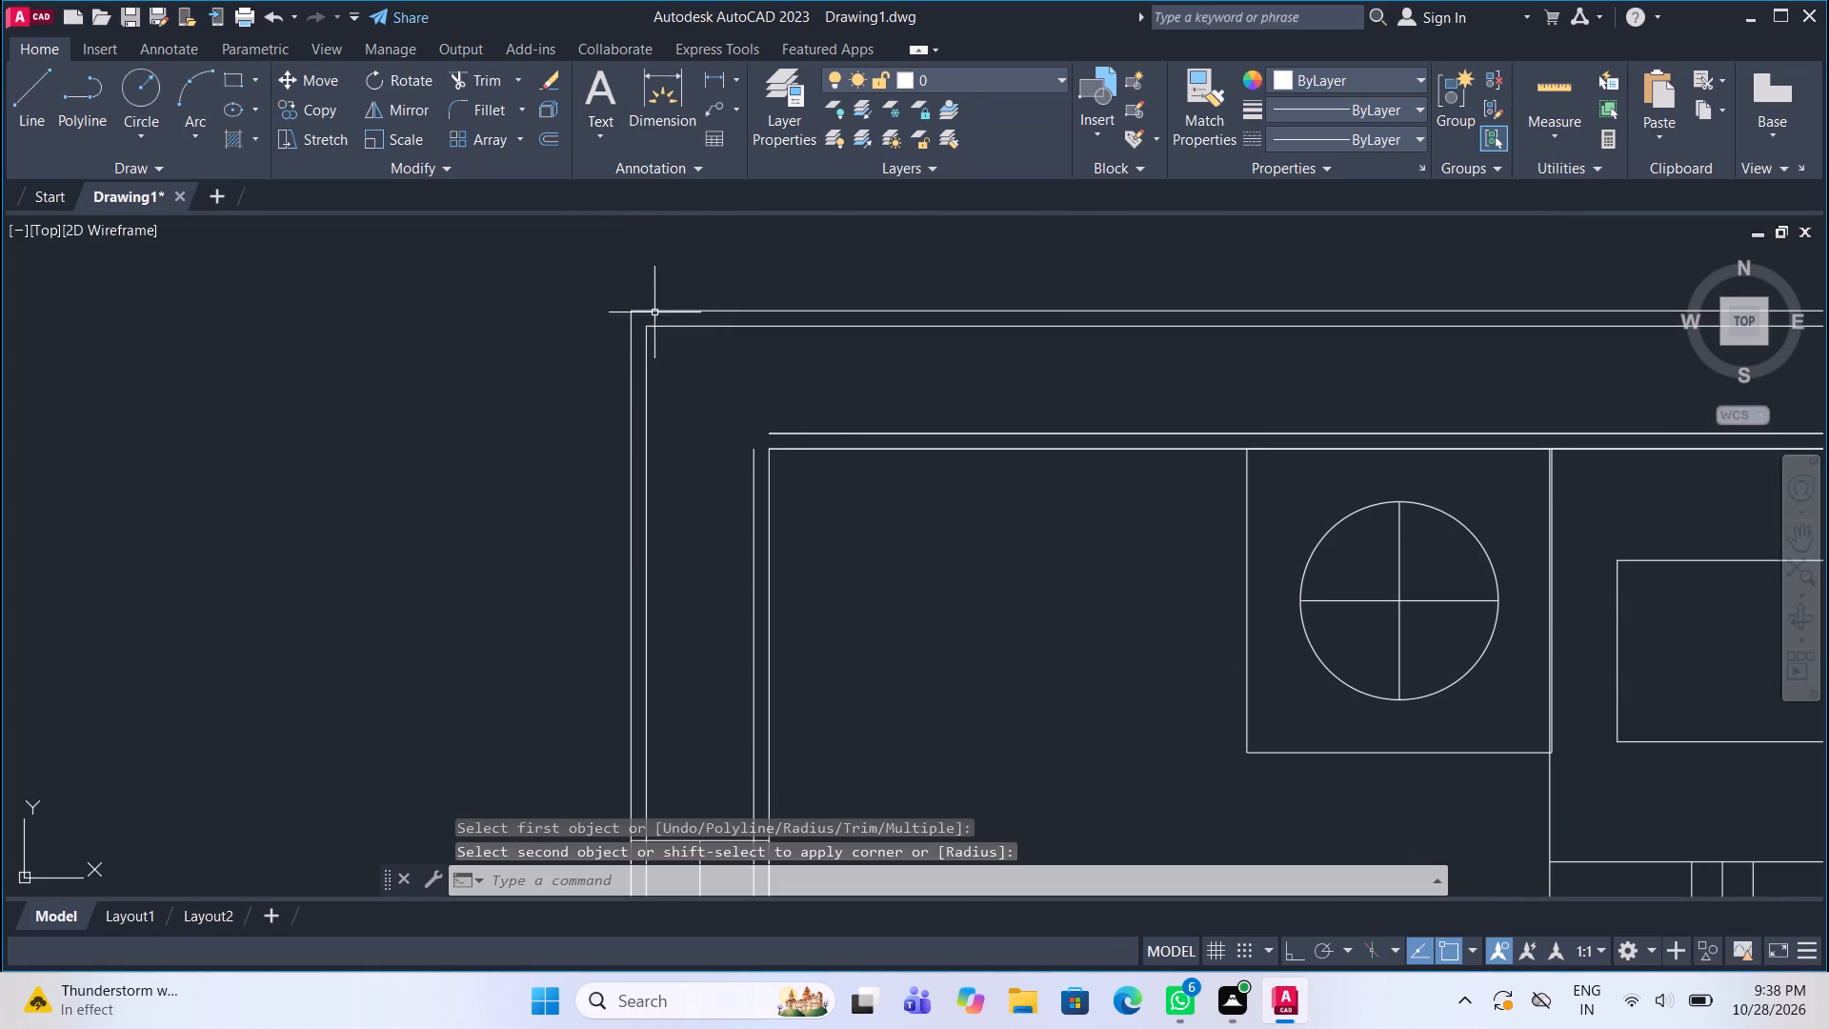
{"action": "left_click", "coordinate": [476, 107]}
{"action": "left_click", "coordinate": [751, 471]}
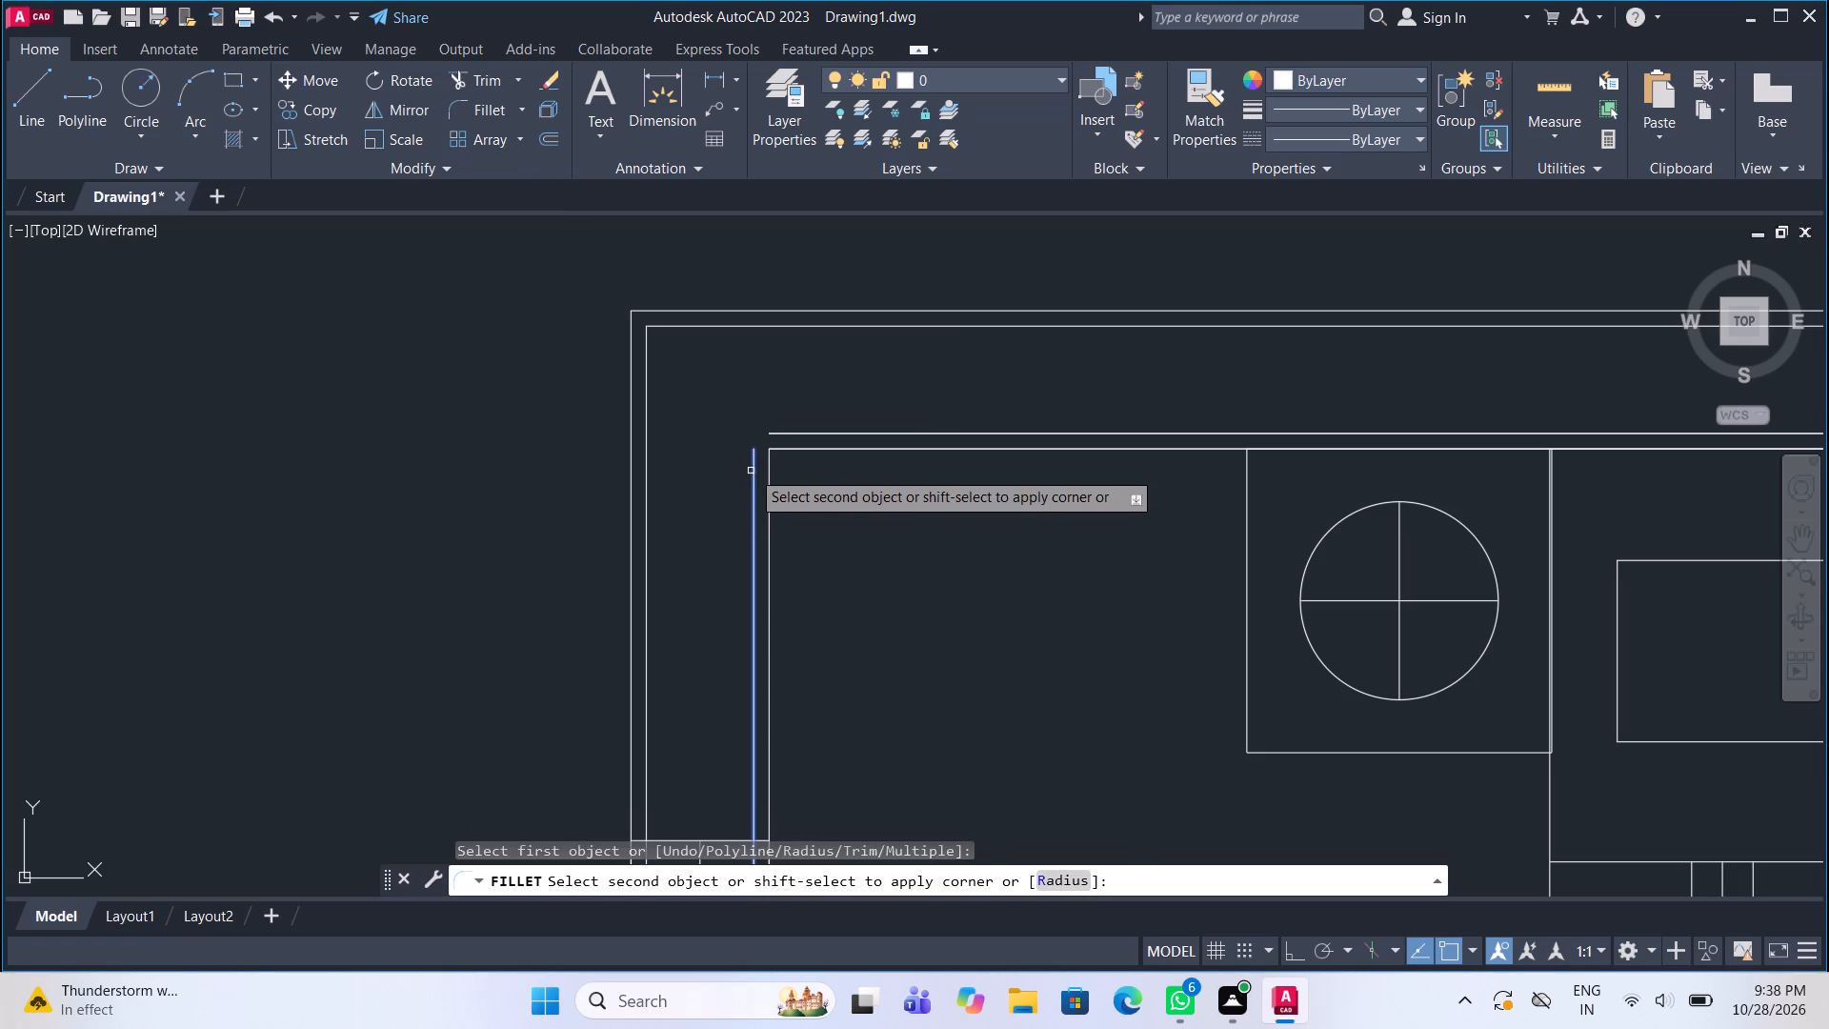
{"action": "left_click", "coordinate": [776, 434]}
Fillet the outer and inner pairs of offset lines into sharp corners at the top-right outer wall corner, beyond the kitchen stove.
{"action": "left_click", "coordinate": [478, 117]}
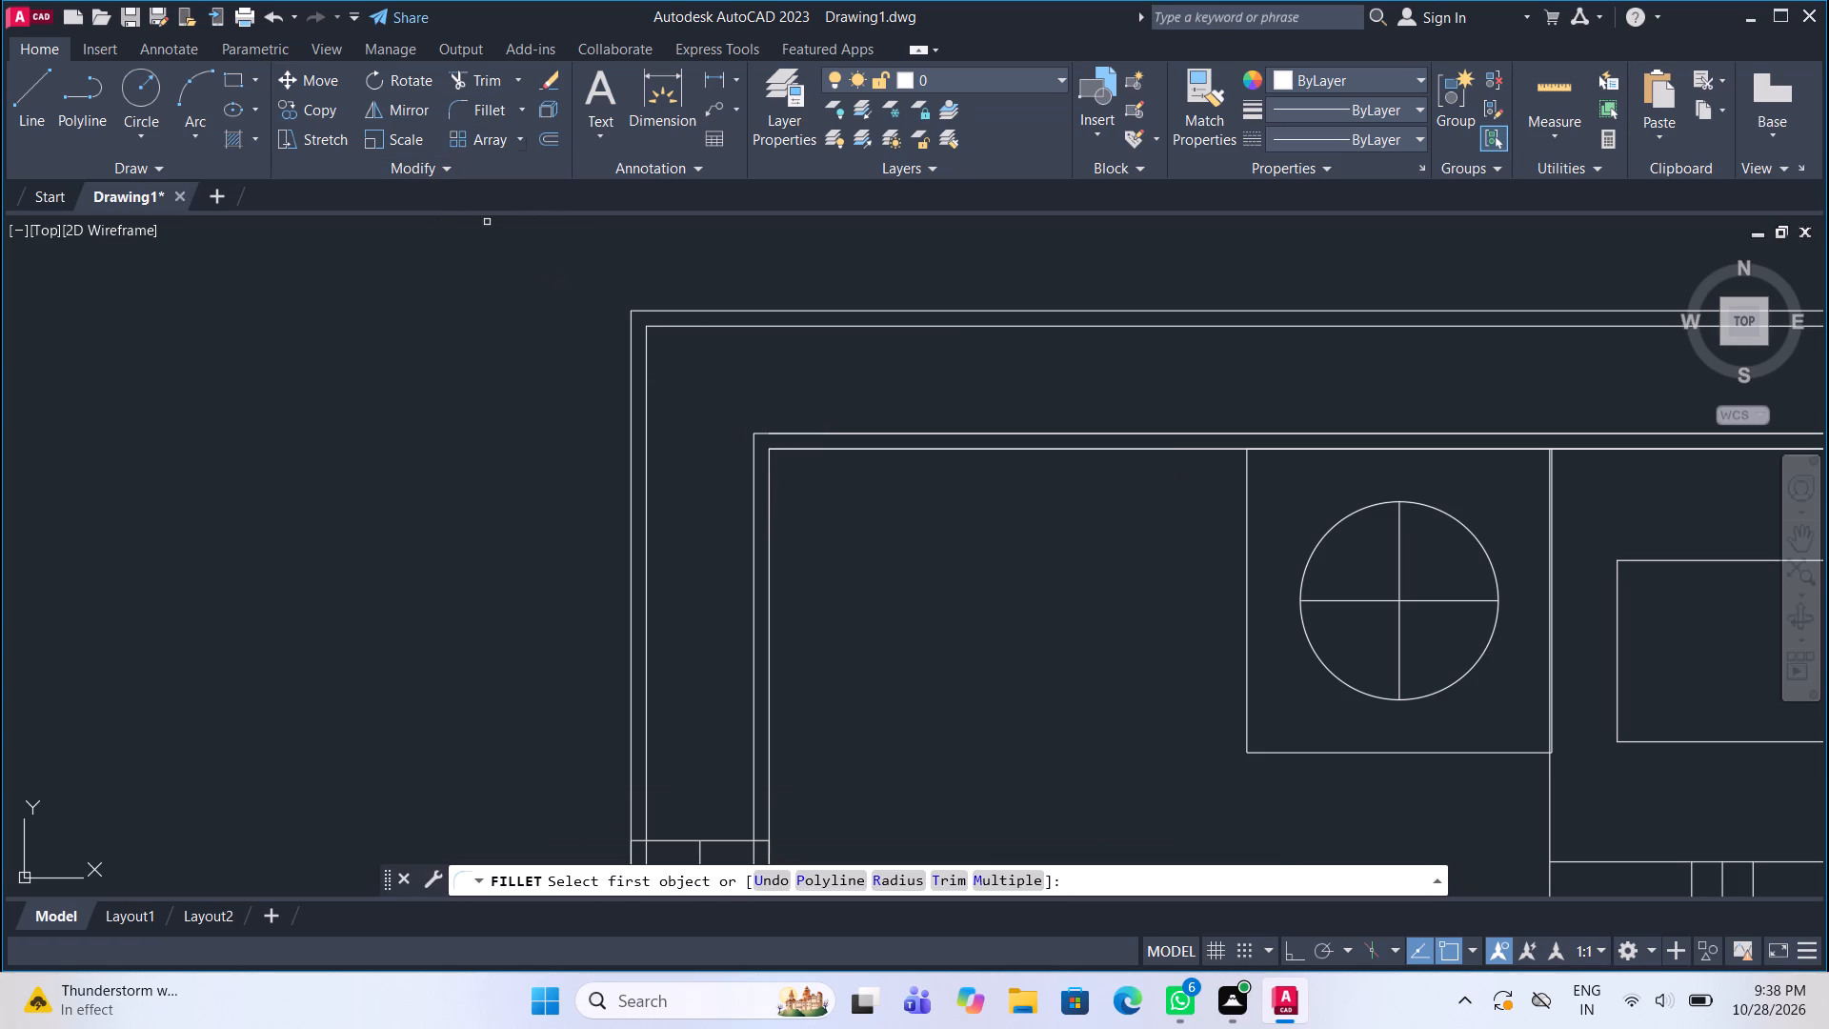
{"action": "scroll", "coordinate": [594, 408], "scroll_direction": "down", "scroll_amount": 2}
{"action": "middle_click_drag", "start_coordinate": [1300, 427], "coordinate": [704, 425]}
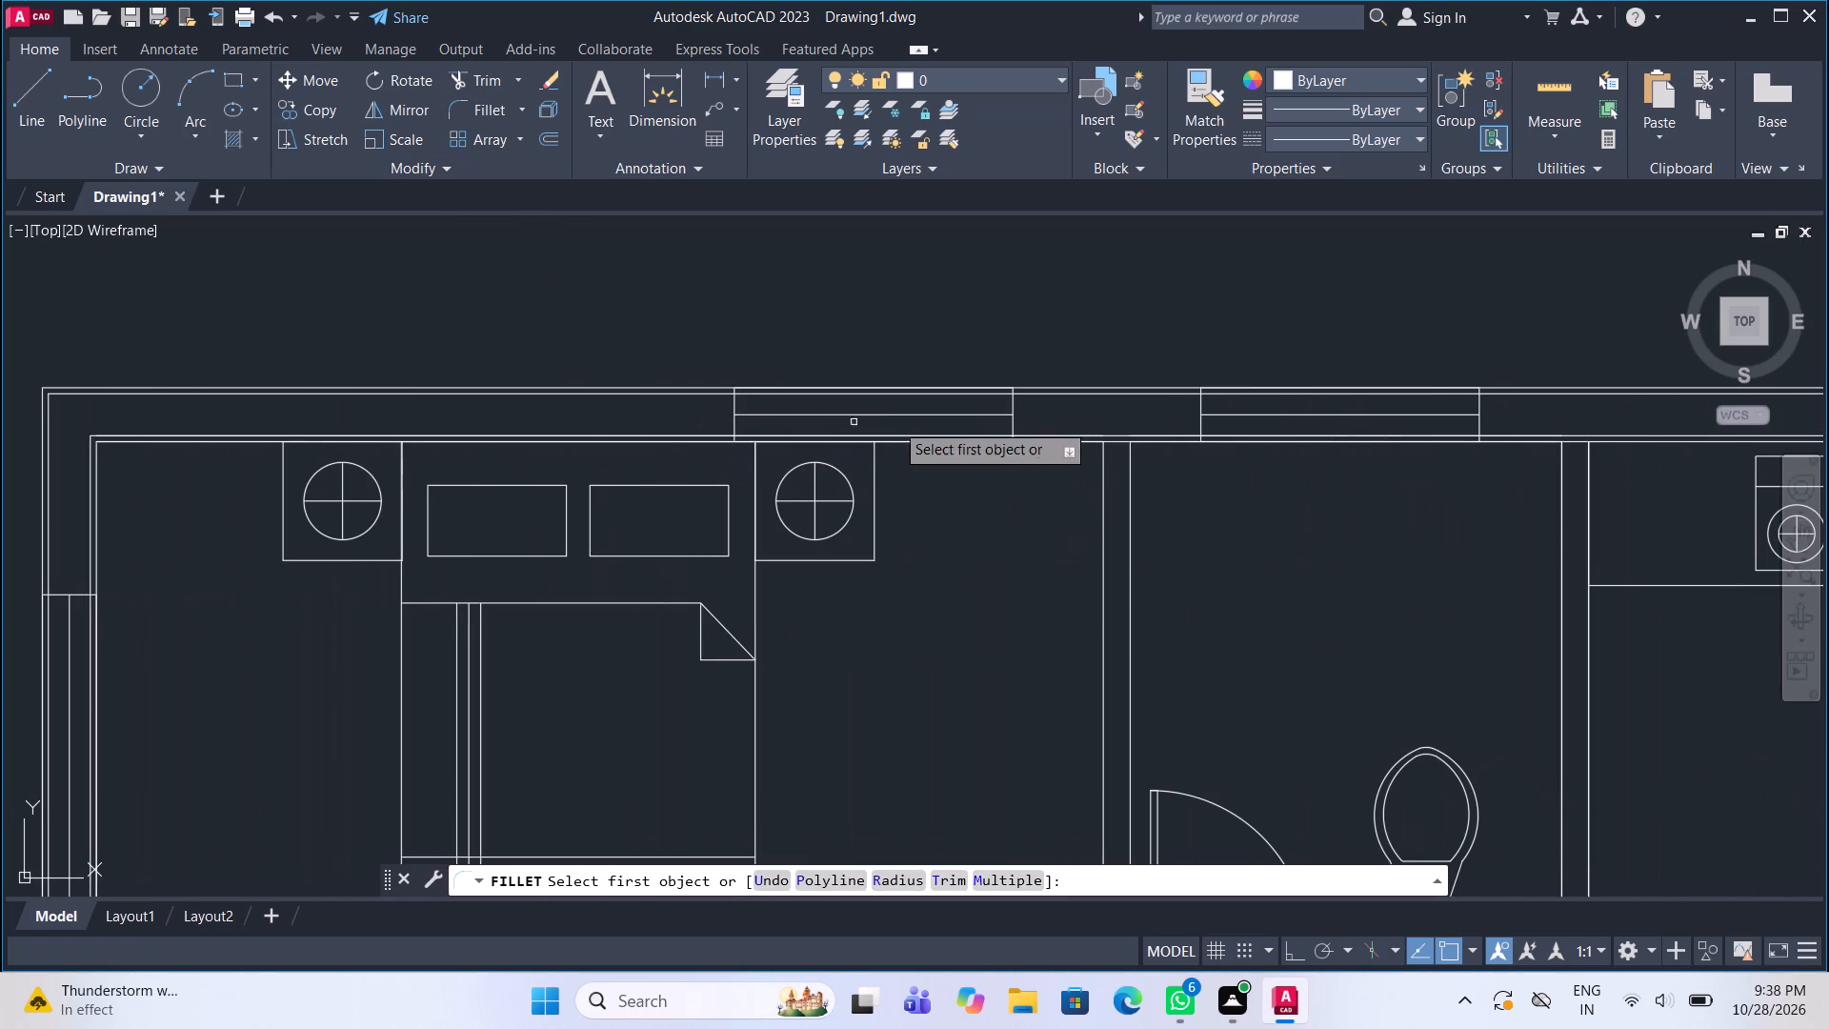
{"action": "middle_click_drag", "start_coordinate": [1329, 421], "coordinate": [494, 404]}
{"action": "scroll", "coordinate": [1466, 389], "scroll_direction": "up", "scroll_amount": 3}
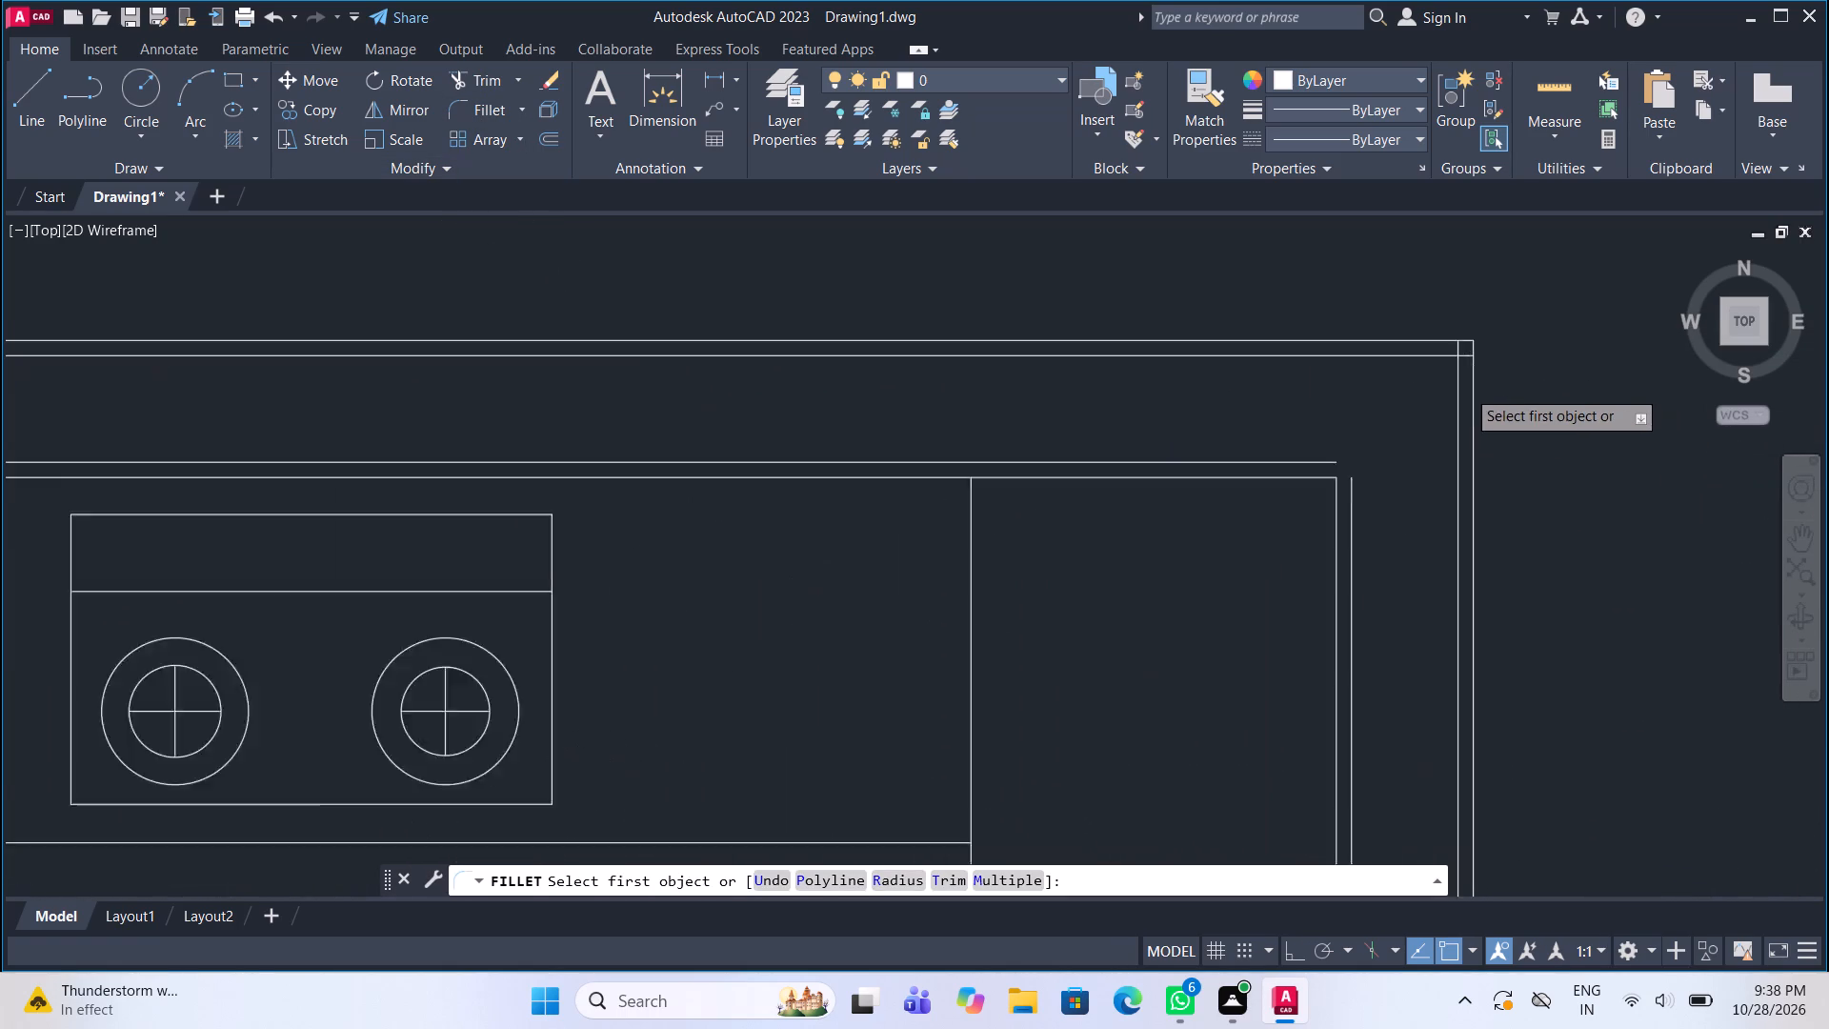
{"action": "left_click", "coordinate": [1414, 336]}
{"action": "left_click", "coordinate": [1451, 395]}
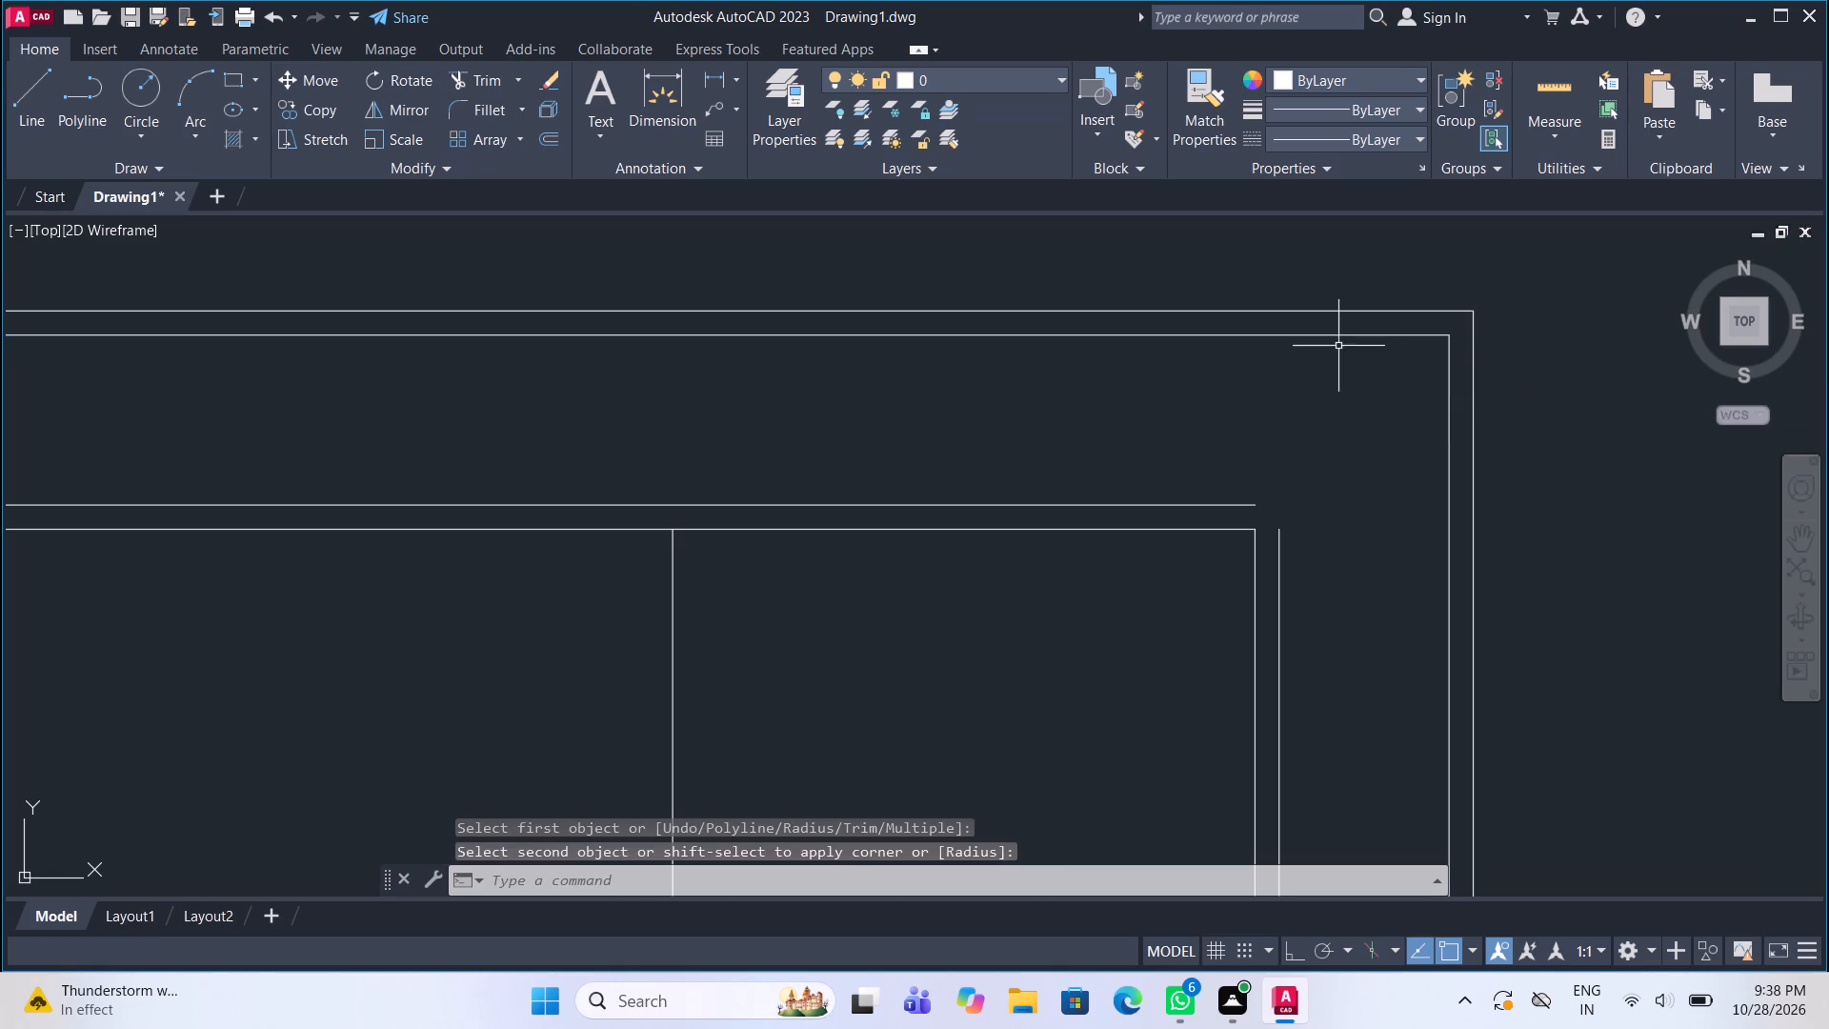
{"action": "left_click", "coordinate": [482, 108]}
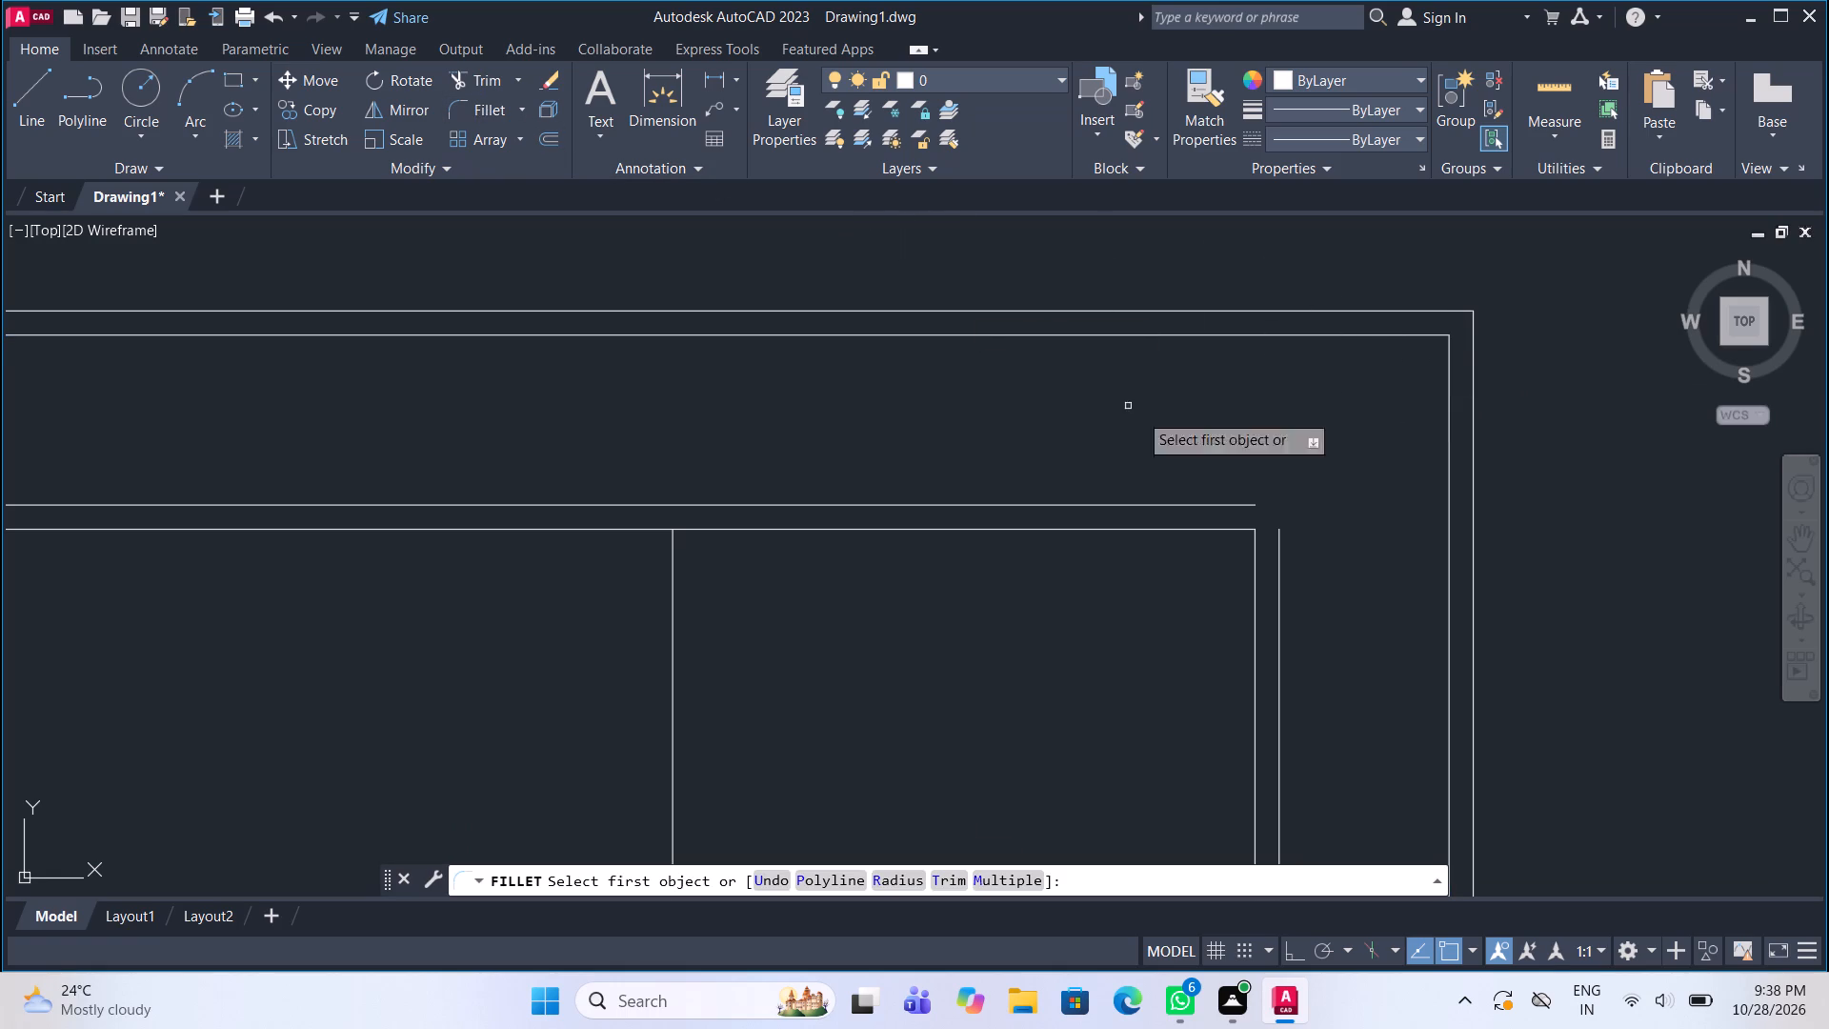
{"action": "left_click", "coordinate": [1236, 502]}
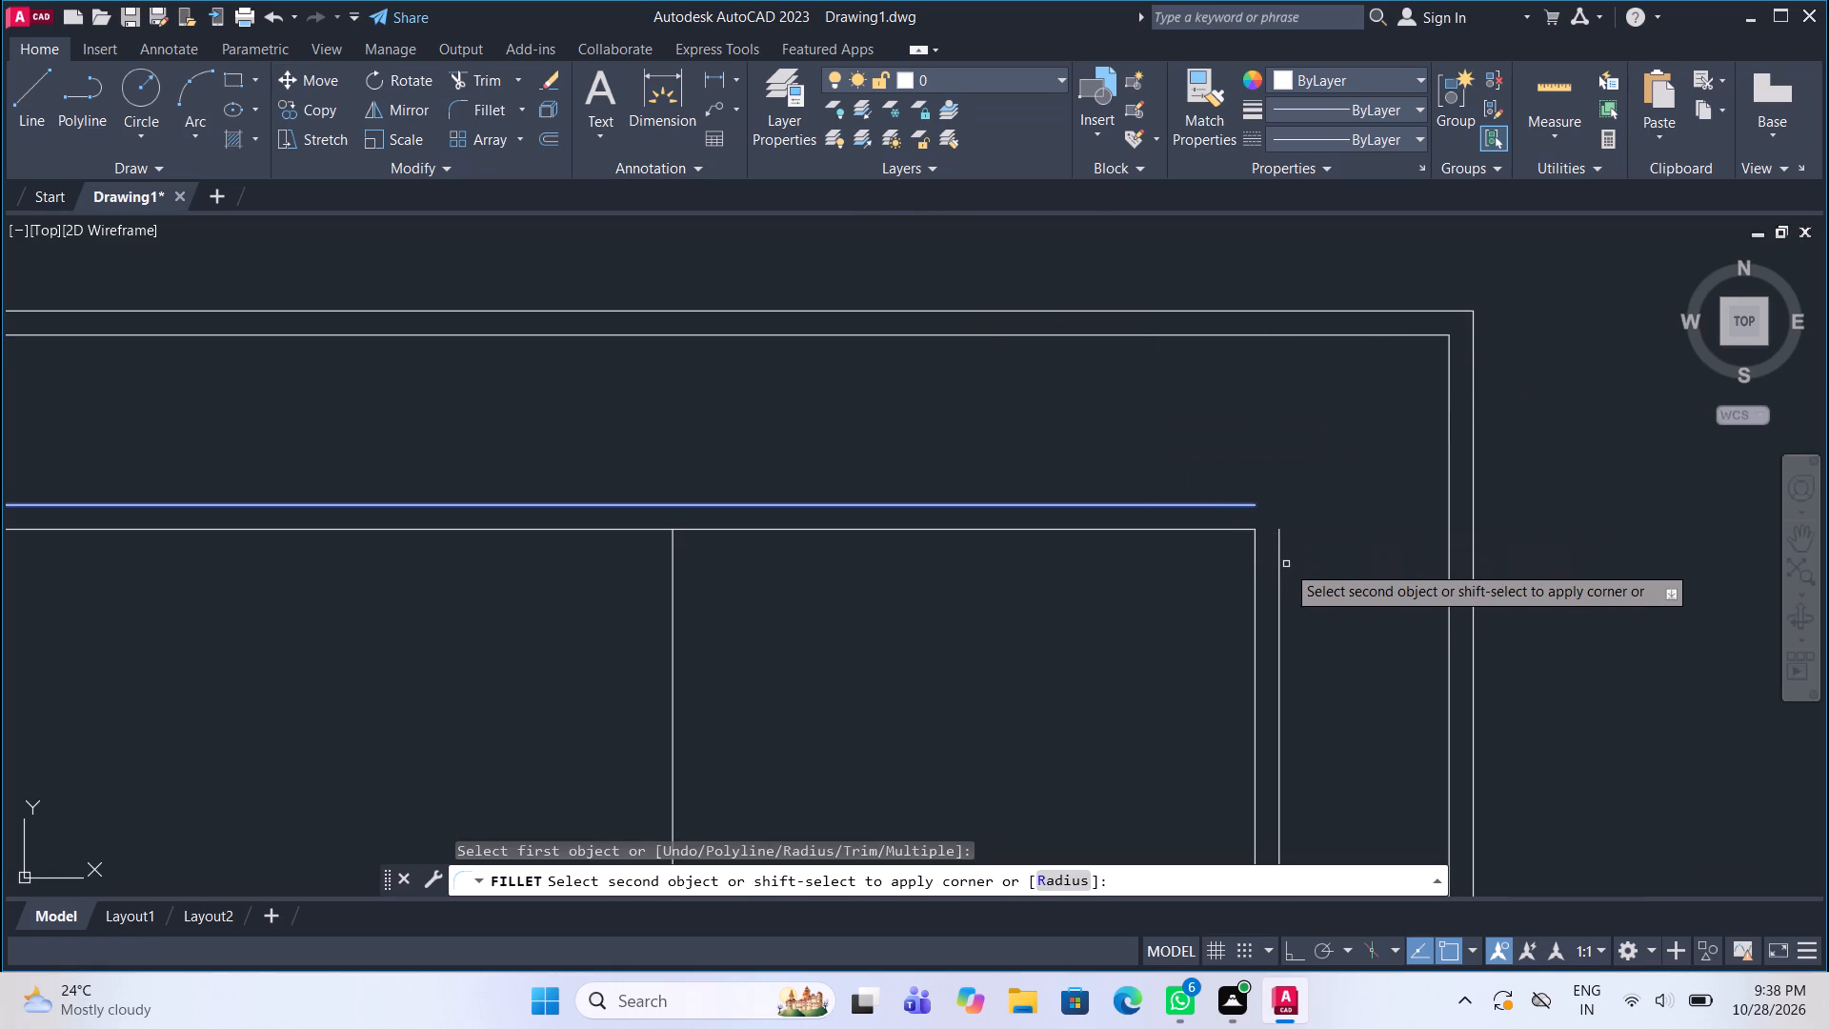
{"action": "left_click", "coordinate": [1278, 564]}
Fillet the inner and outer pairs of offset lines into sharp corners at the bottom-right outer wall corner, beside the plants.
{"action": "scroll", "coordinate": [1138, 458], "scroll_direction": "down", "scroll_amount": 4}
{"action": "middle_click_drag", "start_coordinate": [1136, 552], "coordinate": [1093, 379]}
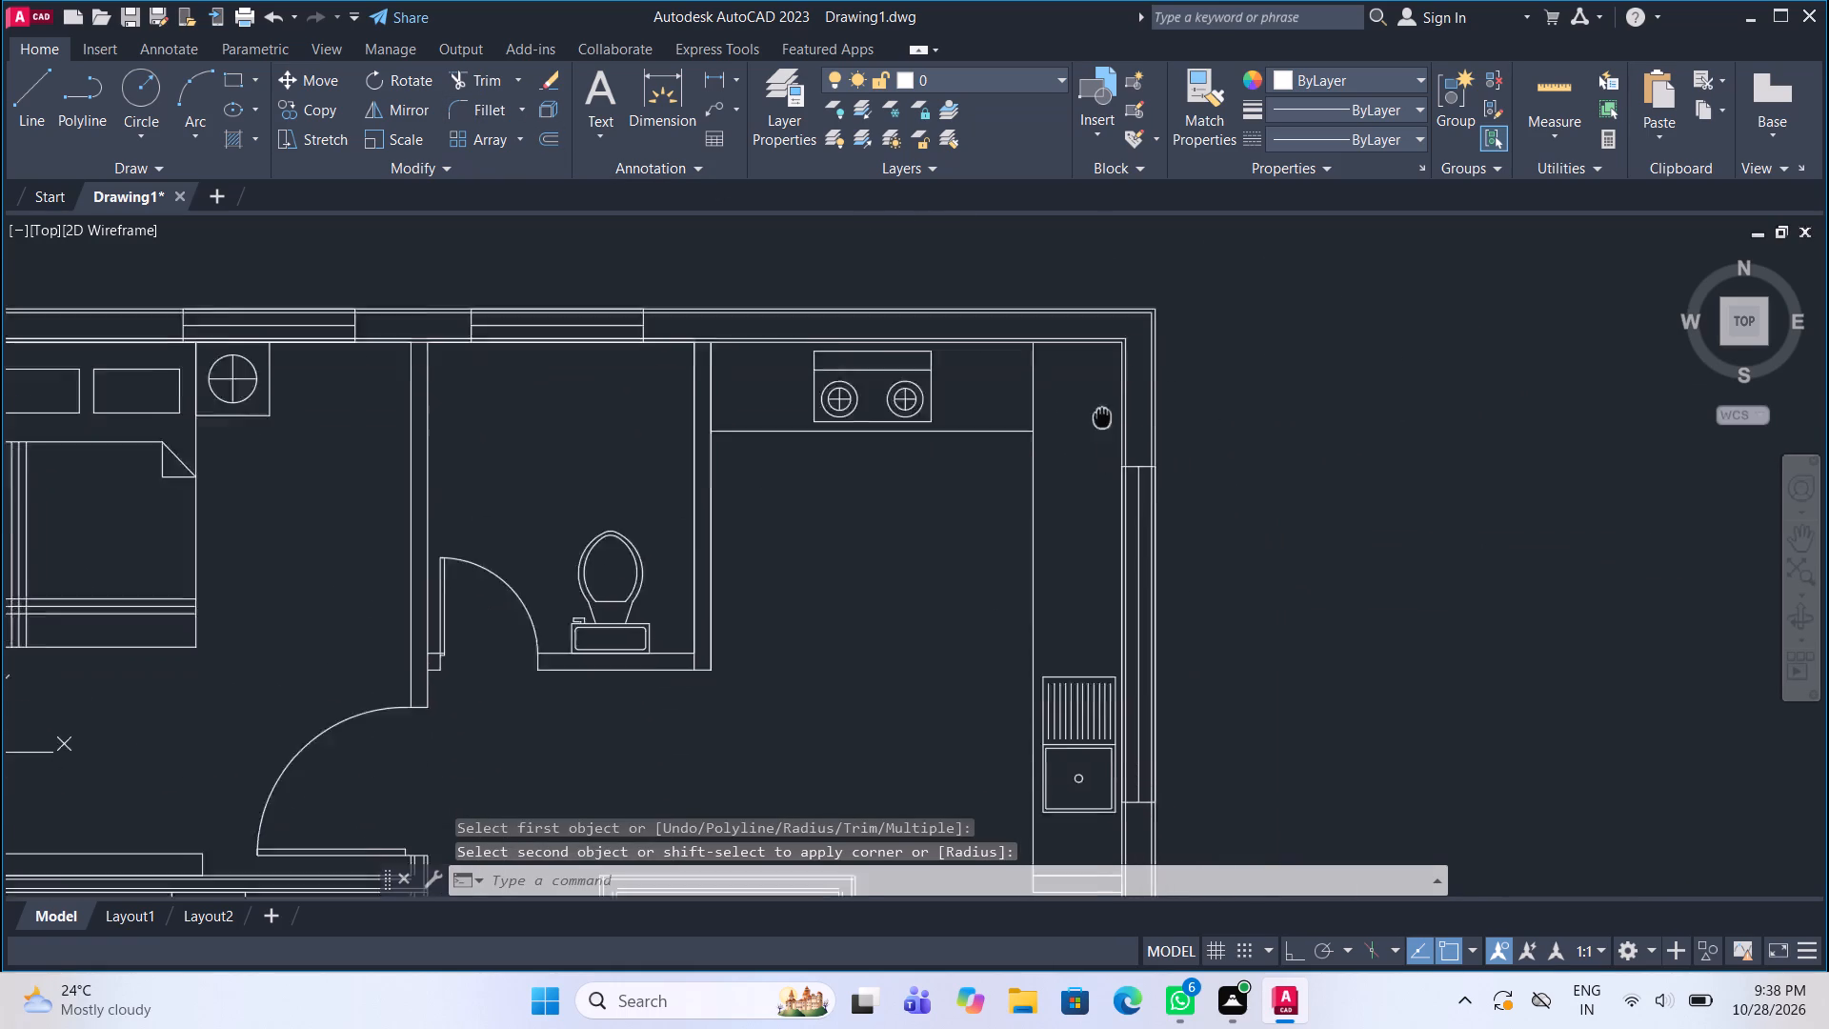
{"action": "middle_click_drag", "start_coordinate": [1093, 379], "coordinate": [1091, 374]}
{"action": "scroll", "coordinate": [1091, 375], "scroll_direction": "down", "scroll_amount": 3}
{"action": "scroll", "coordinate": [1134, 604], "scroll_direction": "up", "scroll_amount": 4}
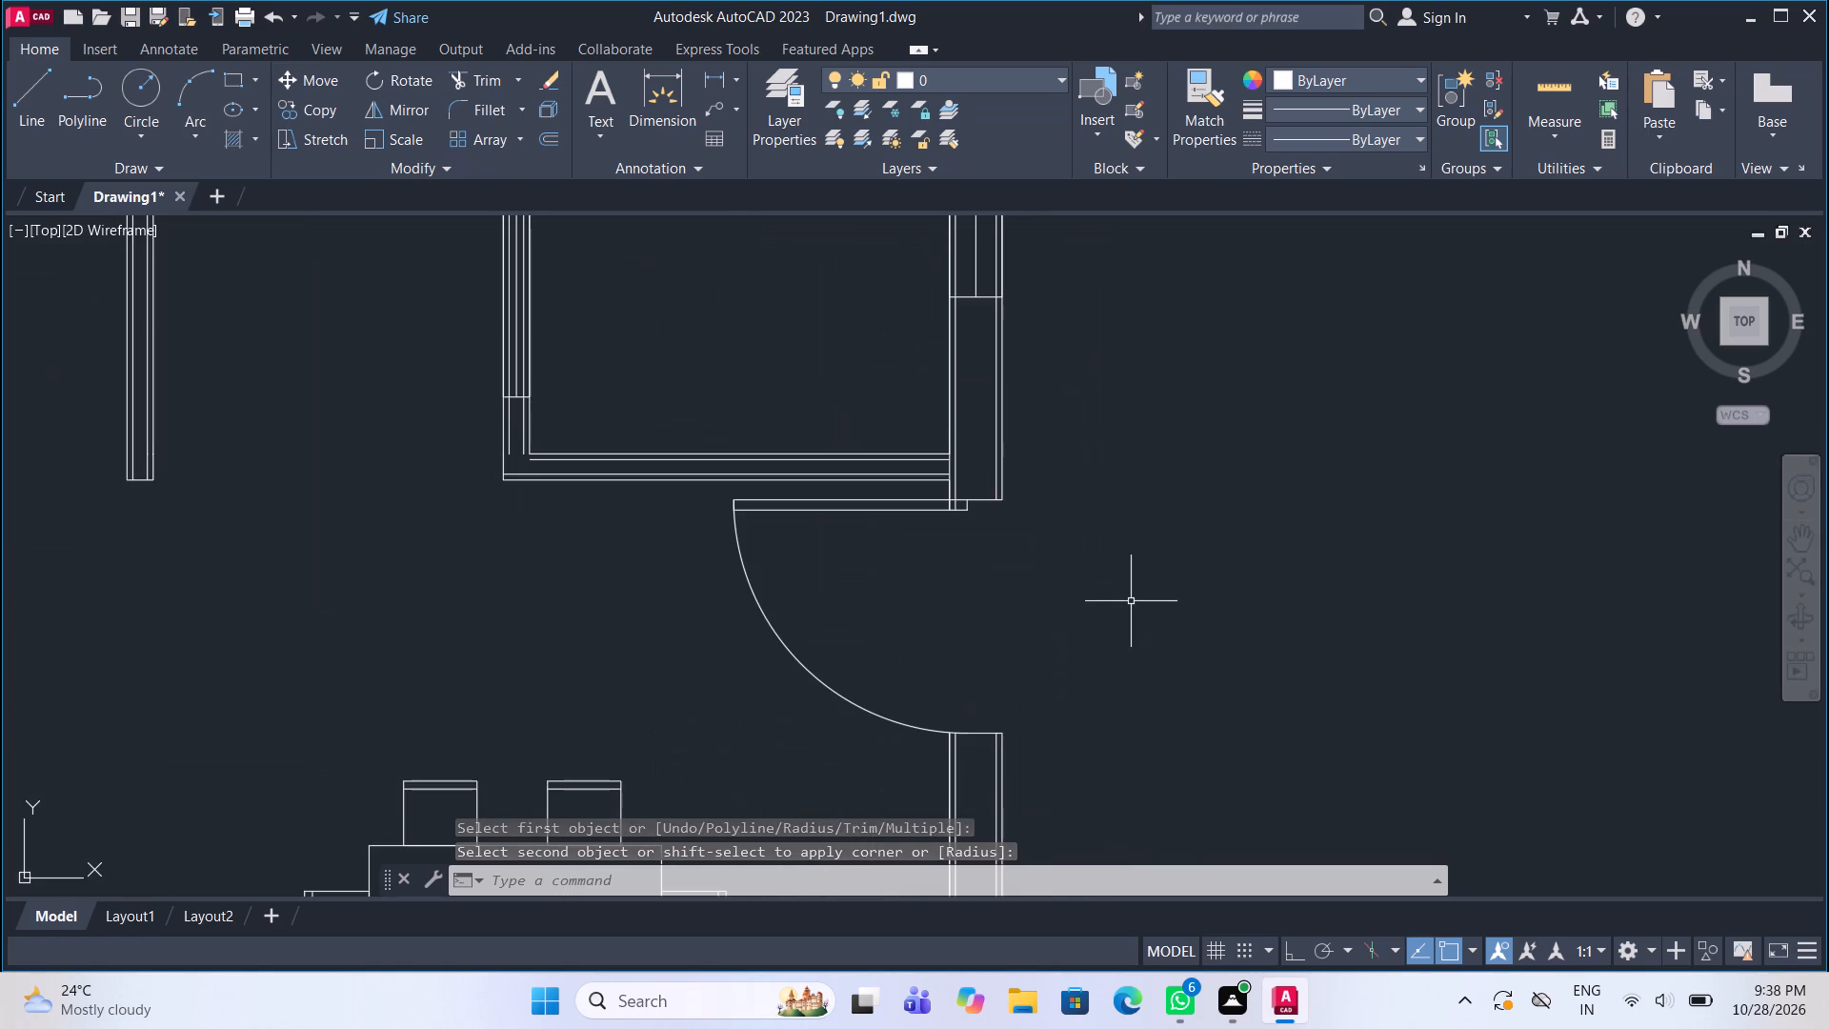
{"action": "scroll", "coordinate": [794, 413], "scroll_direction": "down", "scroll_amount": 5}
{"action": "scroll", "coordinate": [788, 697], "scroll_direction": "up", "scroll_amount": 4}
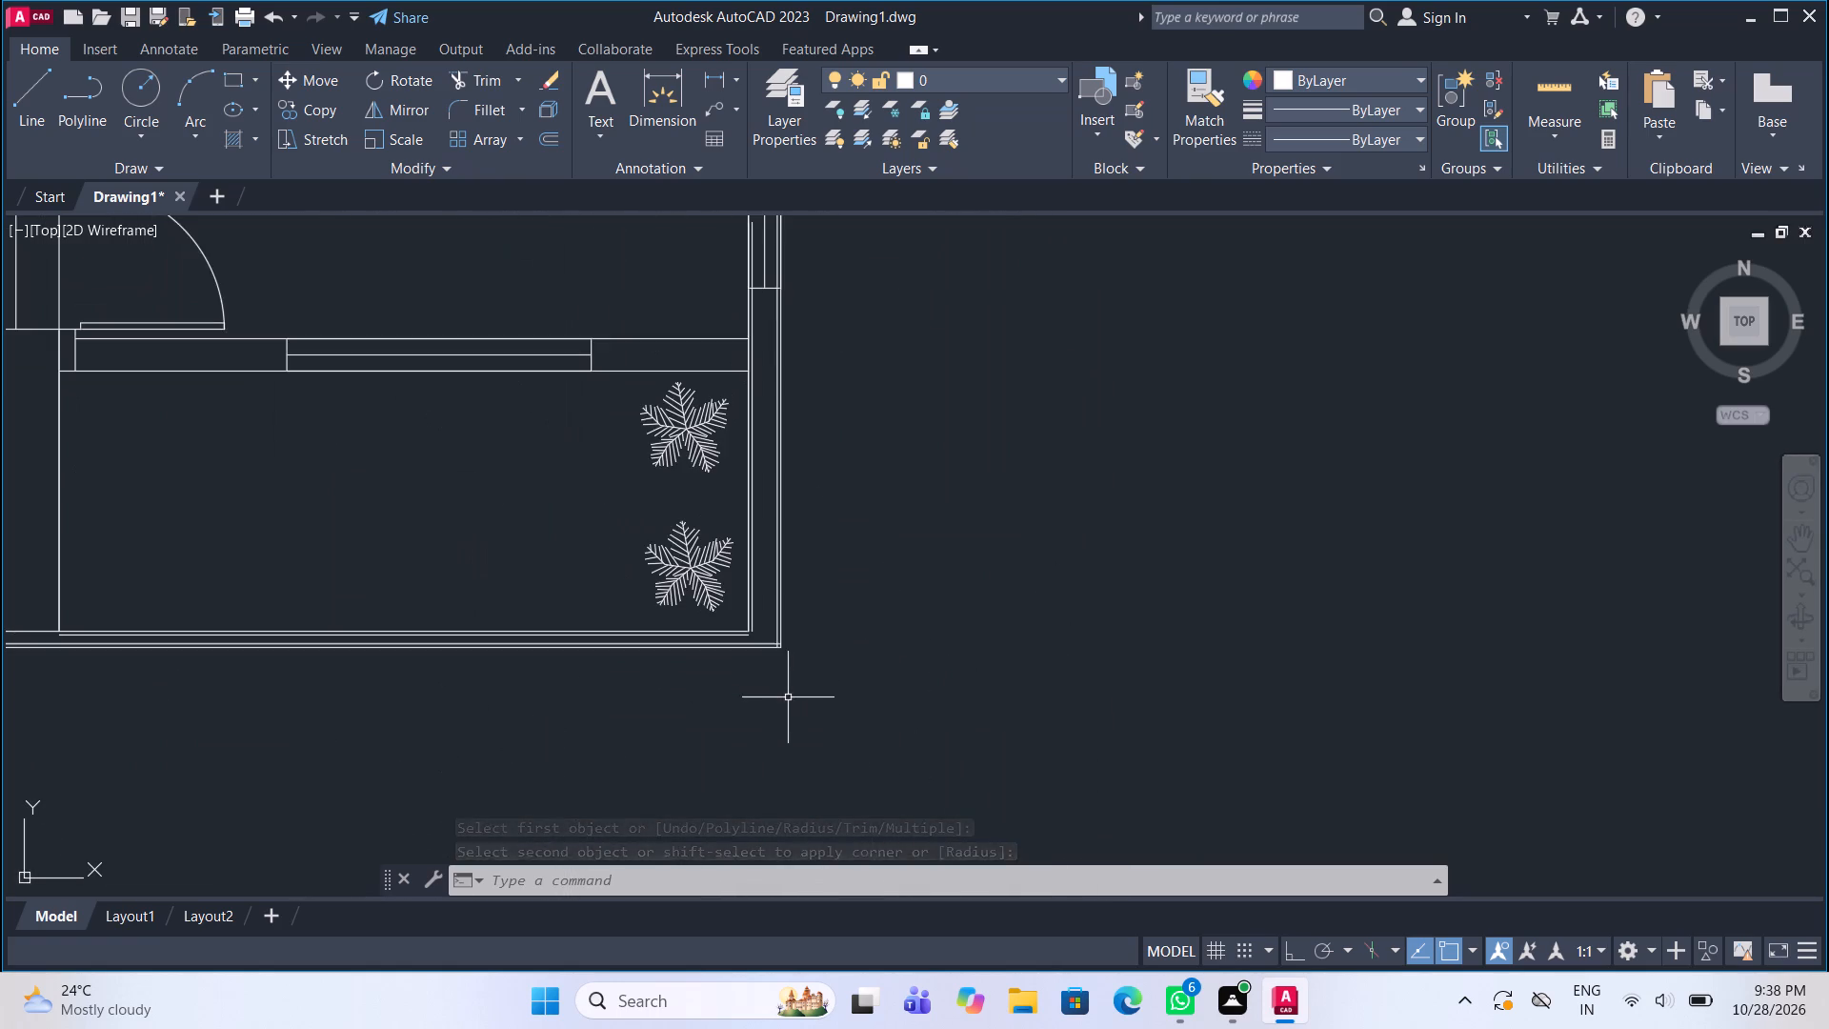
{"action": "scroll", "coordinate": [699, 675], "scroll_direction": "up", "scroll_amount": 3}
{"action": "middle_click_drag", "start_coordinate": [699, 674], "coordinate": [763, 688]}
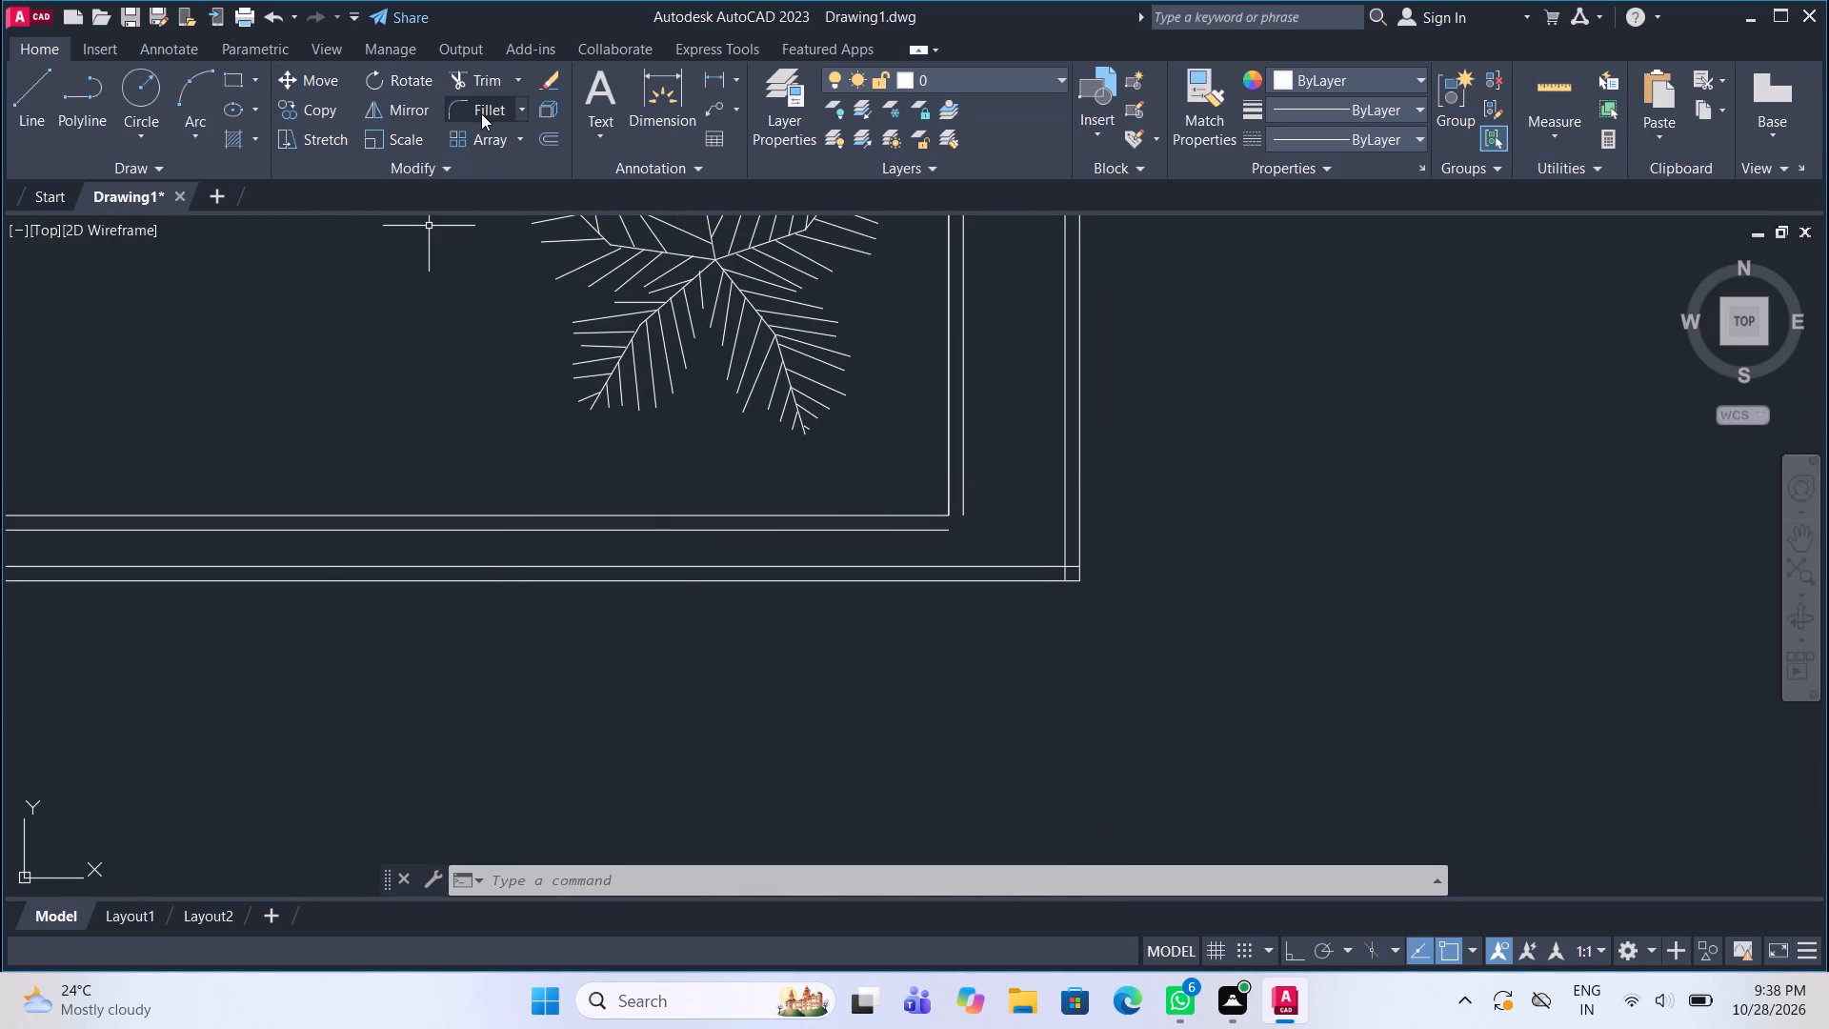
{"action": "left_click", "coordinate": [481, 113]}
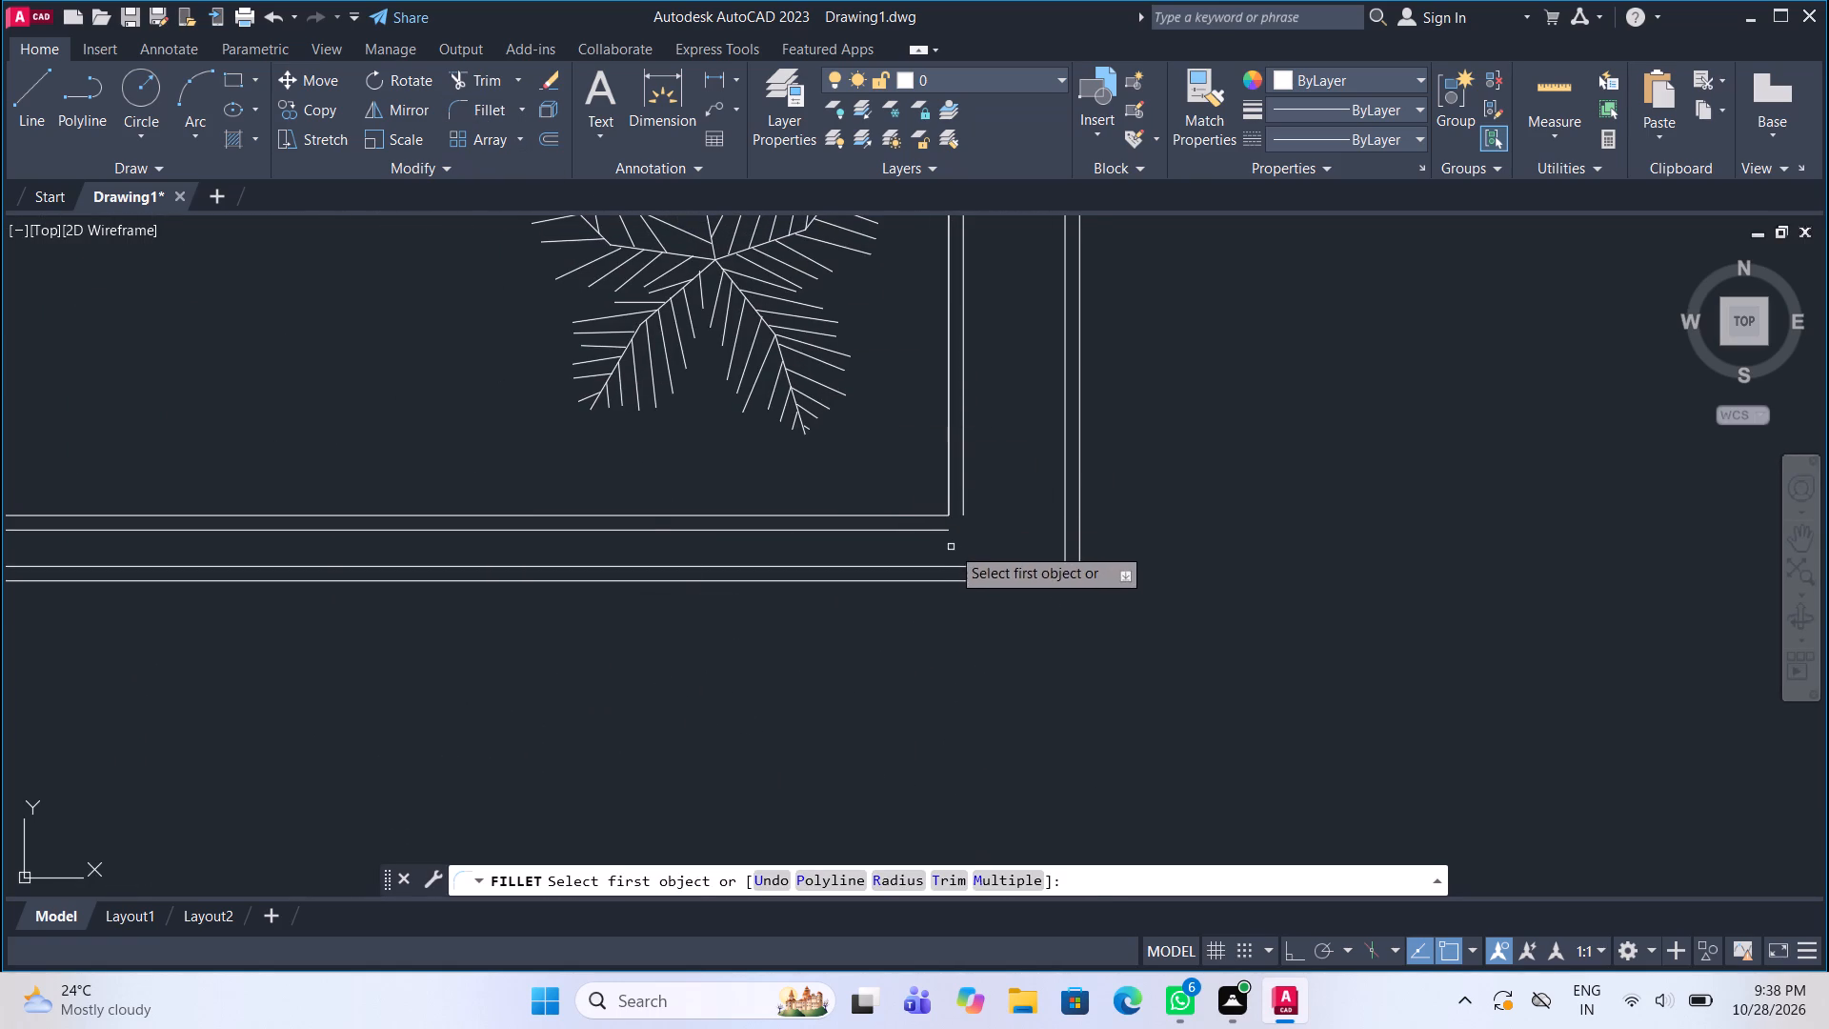
{"action": "left_click", "coordinate": [930, 531]}
{"action": "left_click", "coordinate": [964, 498]}
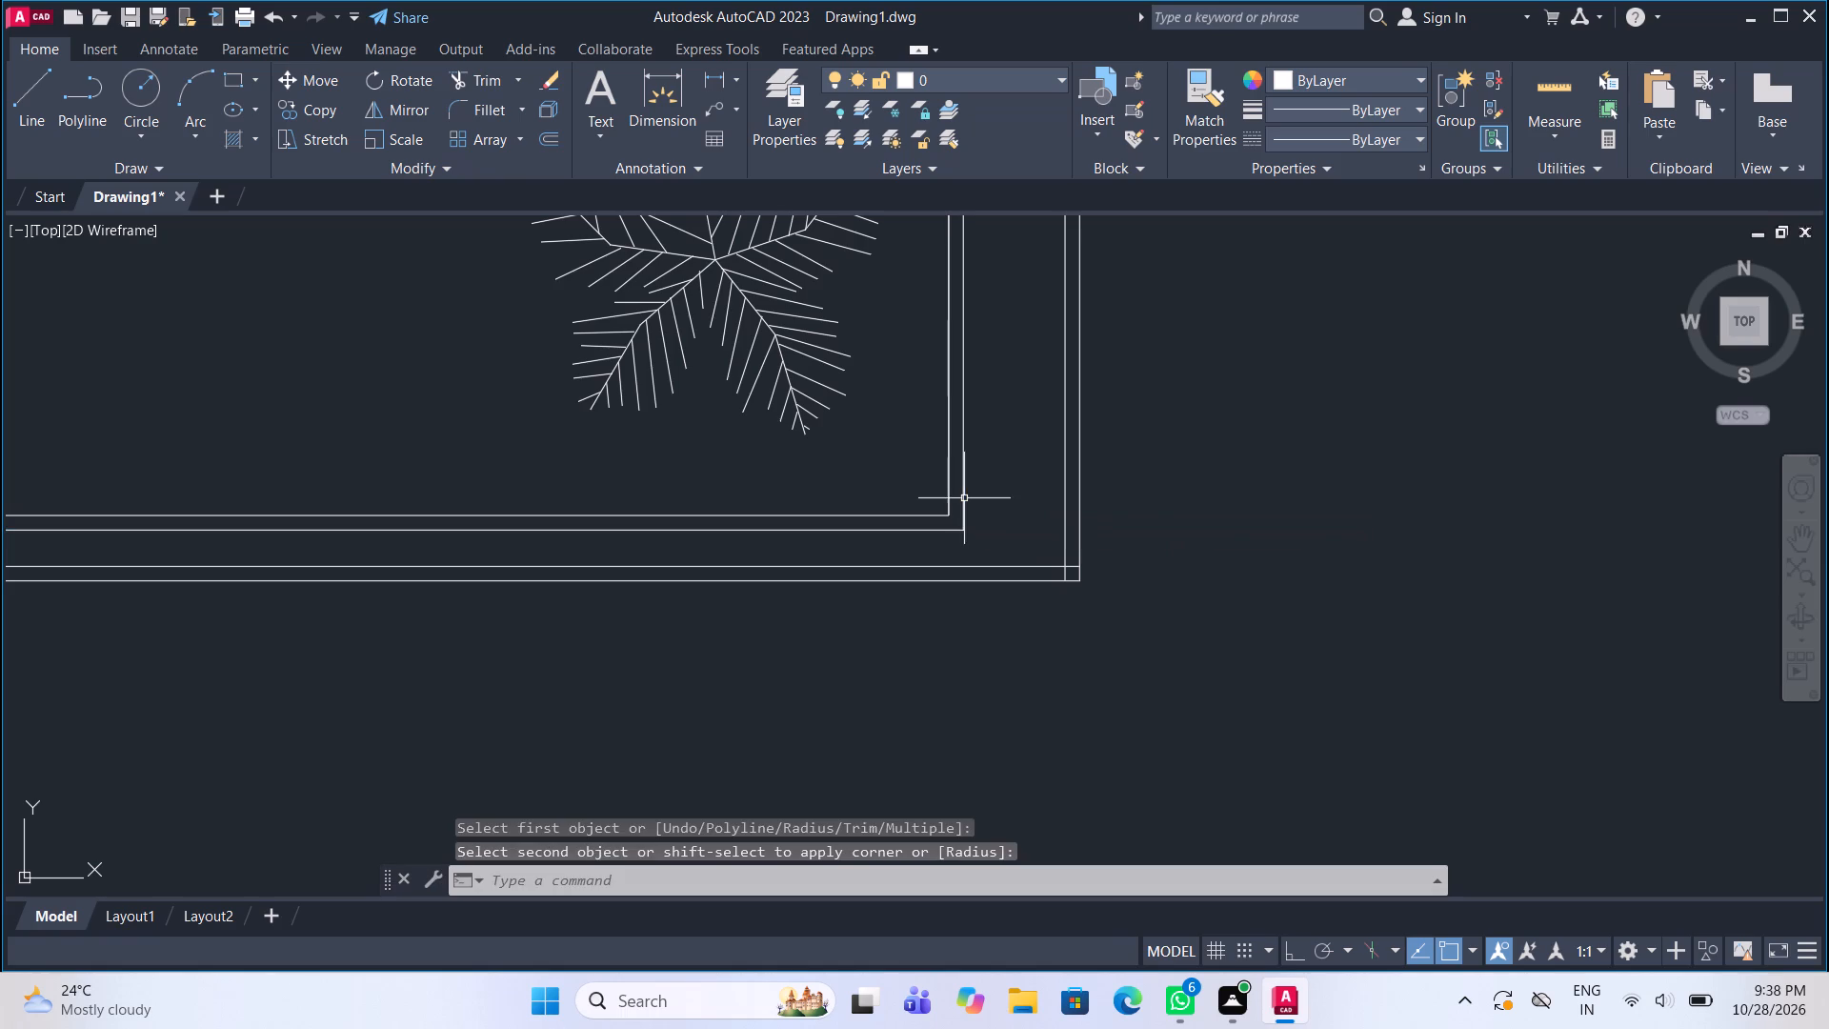
{"action": "left_click", "coordinate": [483, 110]}
{"action": "left_click", "coordinate": [979, 567]}
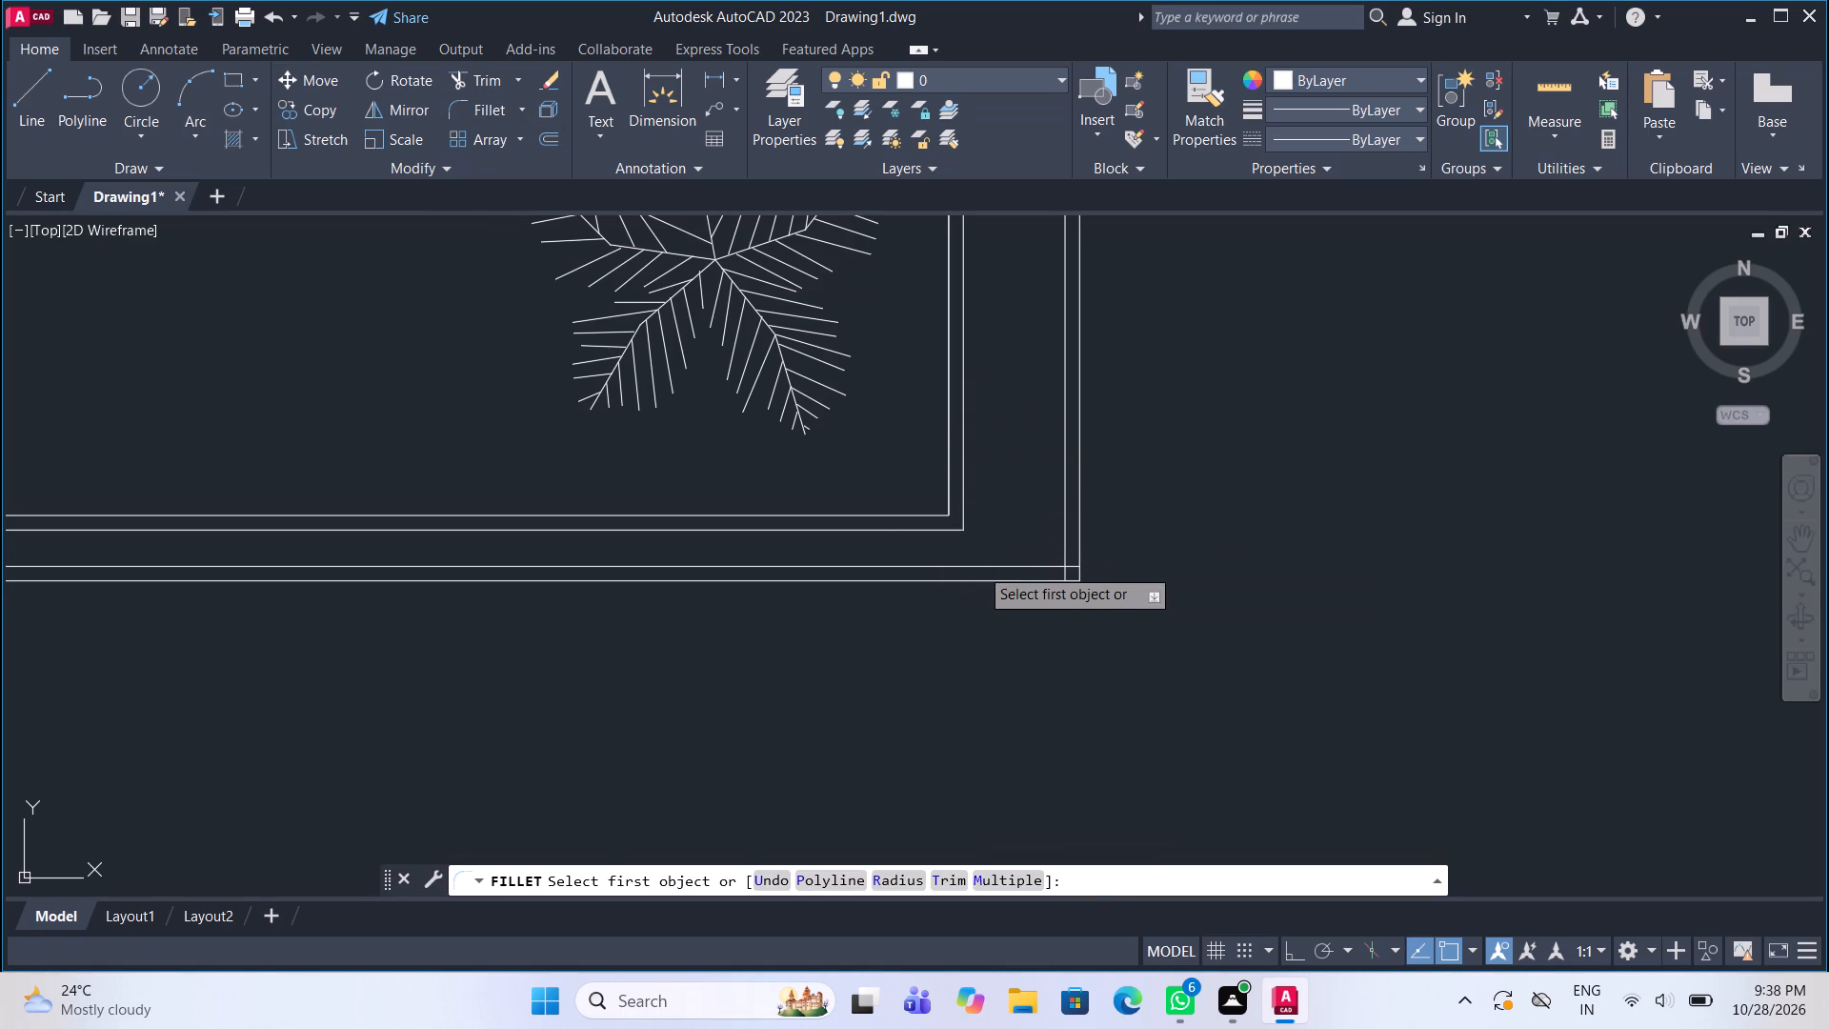
{"action": "left_click", "coordinate": [1064, 535]}
Fillet the wall offset lines into a sharp corner at the lower bedroom's bottom-left corner, above the car.
{"action": "scroll", "coordinate": [1089, 579], "scroll_direction": "down", "scroll_amount": 2}
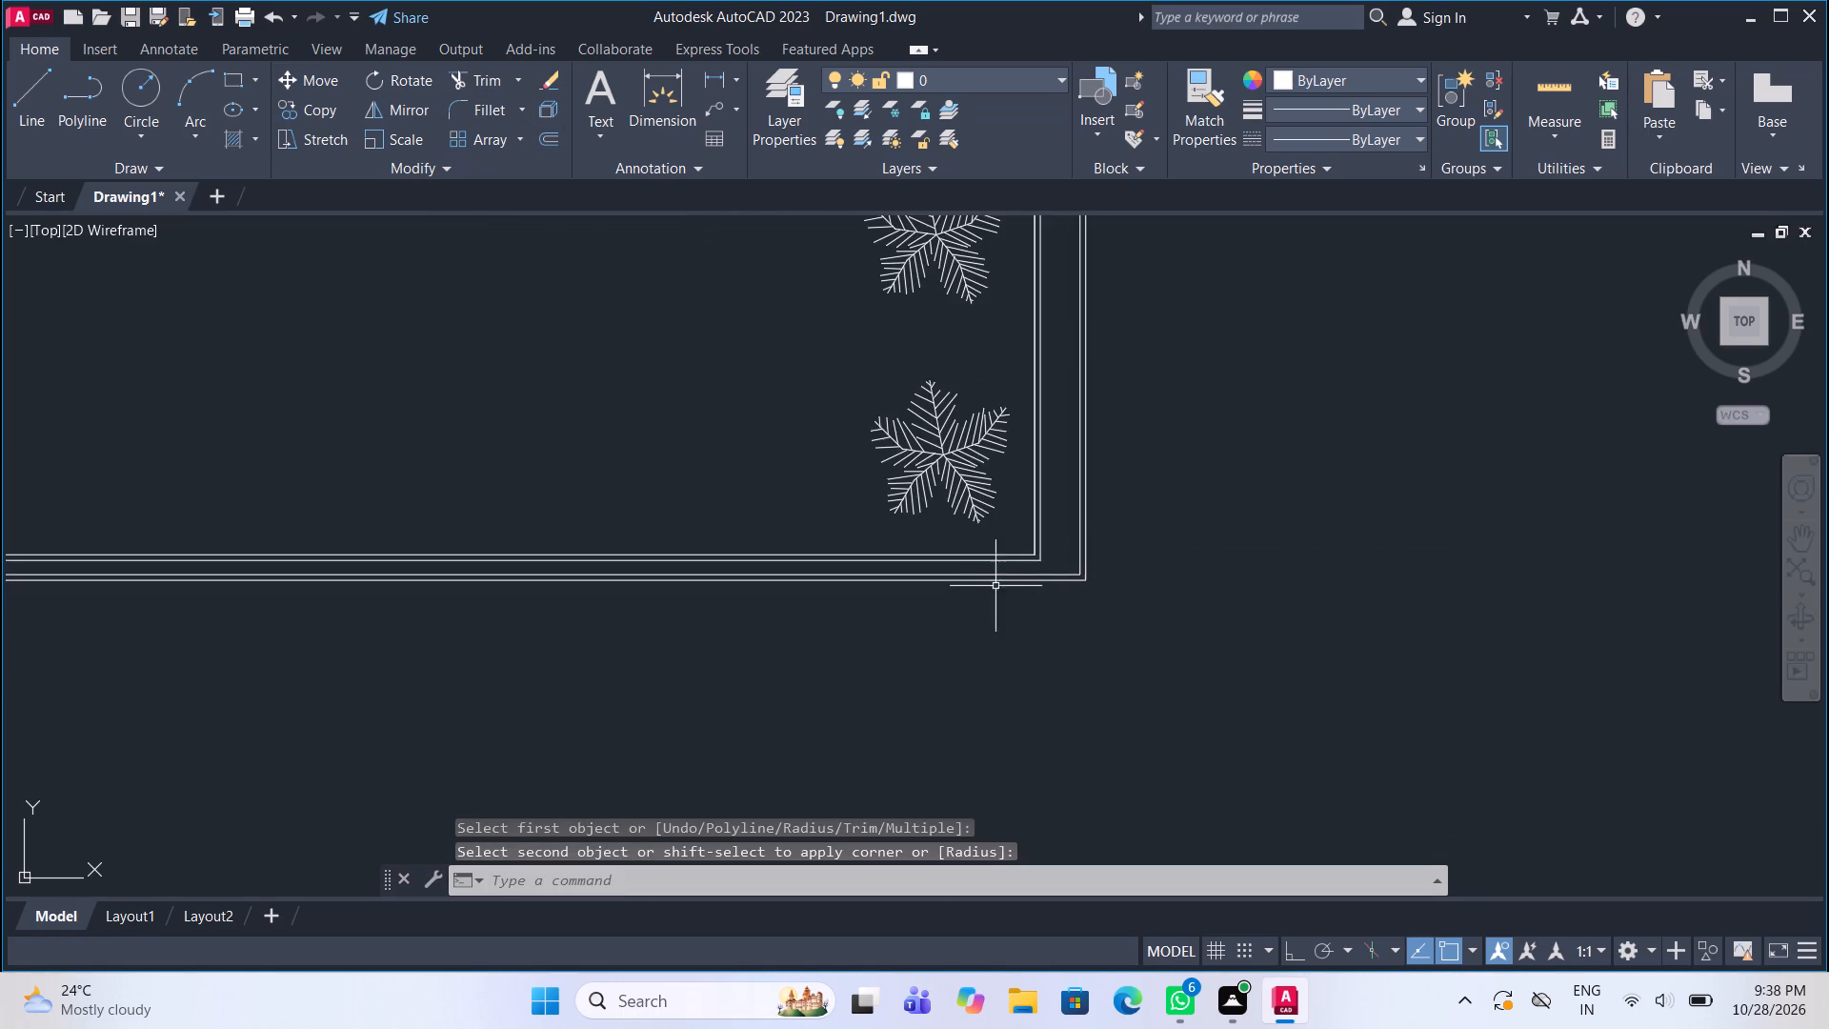
{"action": "middle_click_drag", "start_coordinate": [955, 586], "coordinate": [1183, 594]}
{"action": "scroll", "coordinate": [1183, 593], "scroll_direction": "down", "scroll_amount": 2}
{"action": "scroll", "coordinate": [435, 592], "scroll_direction": "up", "scroll_amount": 3}
{"action": "middle_click_drag", "start_coordinate": [435, 592], "coordinate": [482, 595]}
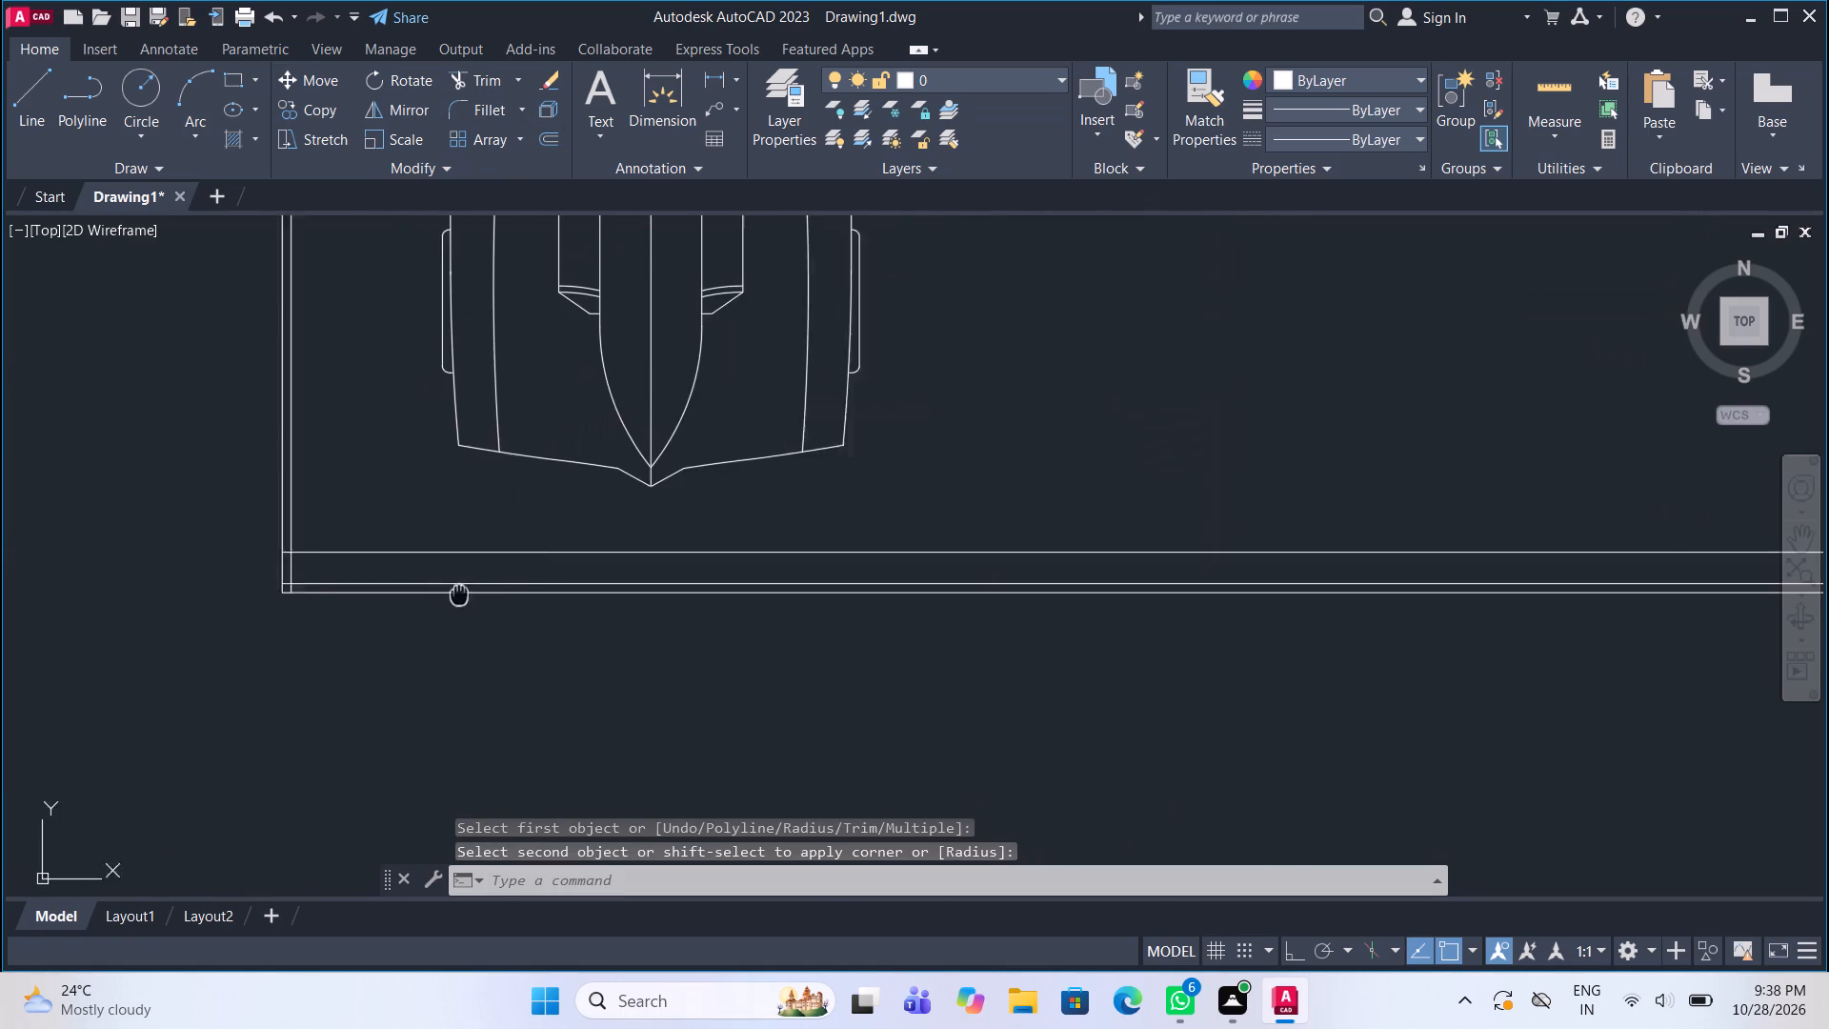
{"action": "middle_click_drag", "start_coordinate": [482, 595], "coordinate": [551, 599]}
{"action": "scroll", "coordinate": [551, 599], "scroll_direction": "down", "scroll_amount": 3}
{"action": "scroll", "coordinate": [519, 250], "scroll_direction": "up", "scroll_amount": 3}
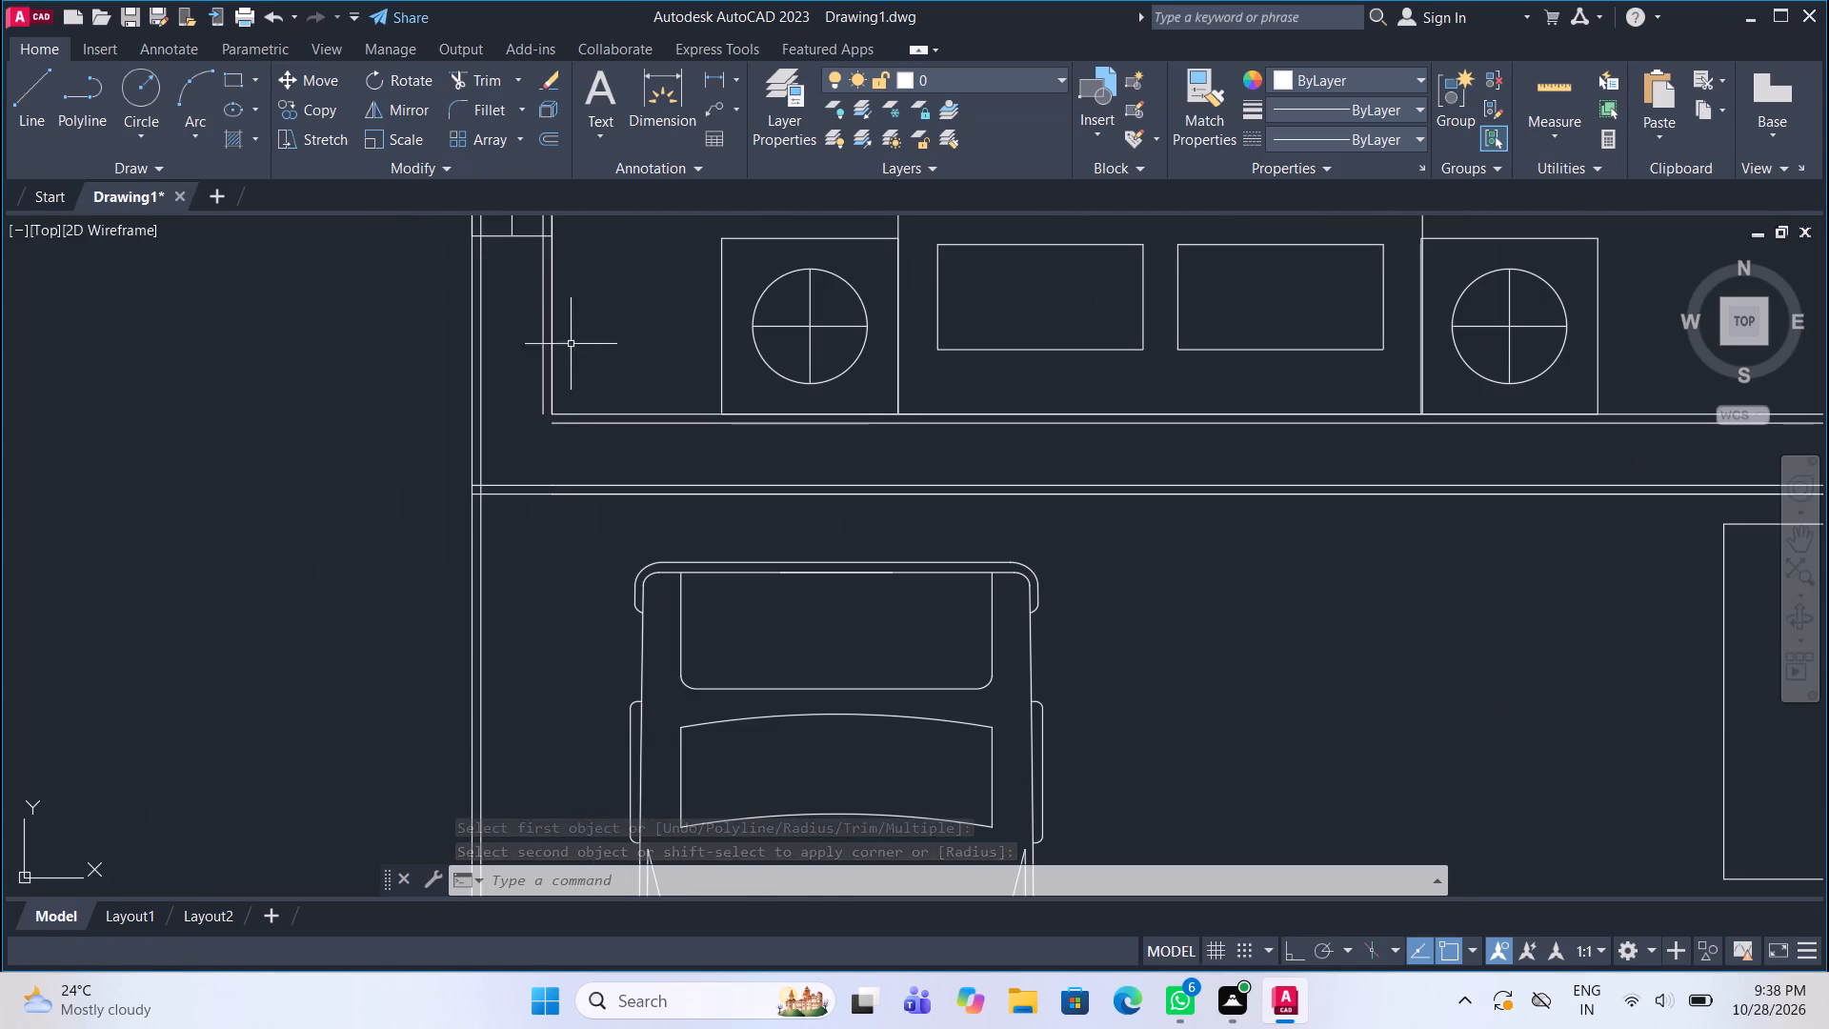
{"action": "left_click", "coordinate": [486, 107]}
{"action": "scroll", "coordinate": [523, 482], "scroll_direction": "up", "scroll_amount": 1}
{"action": "left_click", "coordinate": [553, 362]}
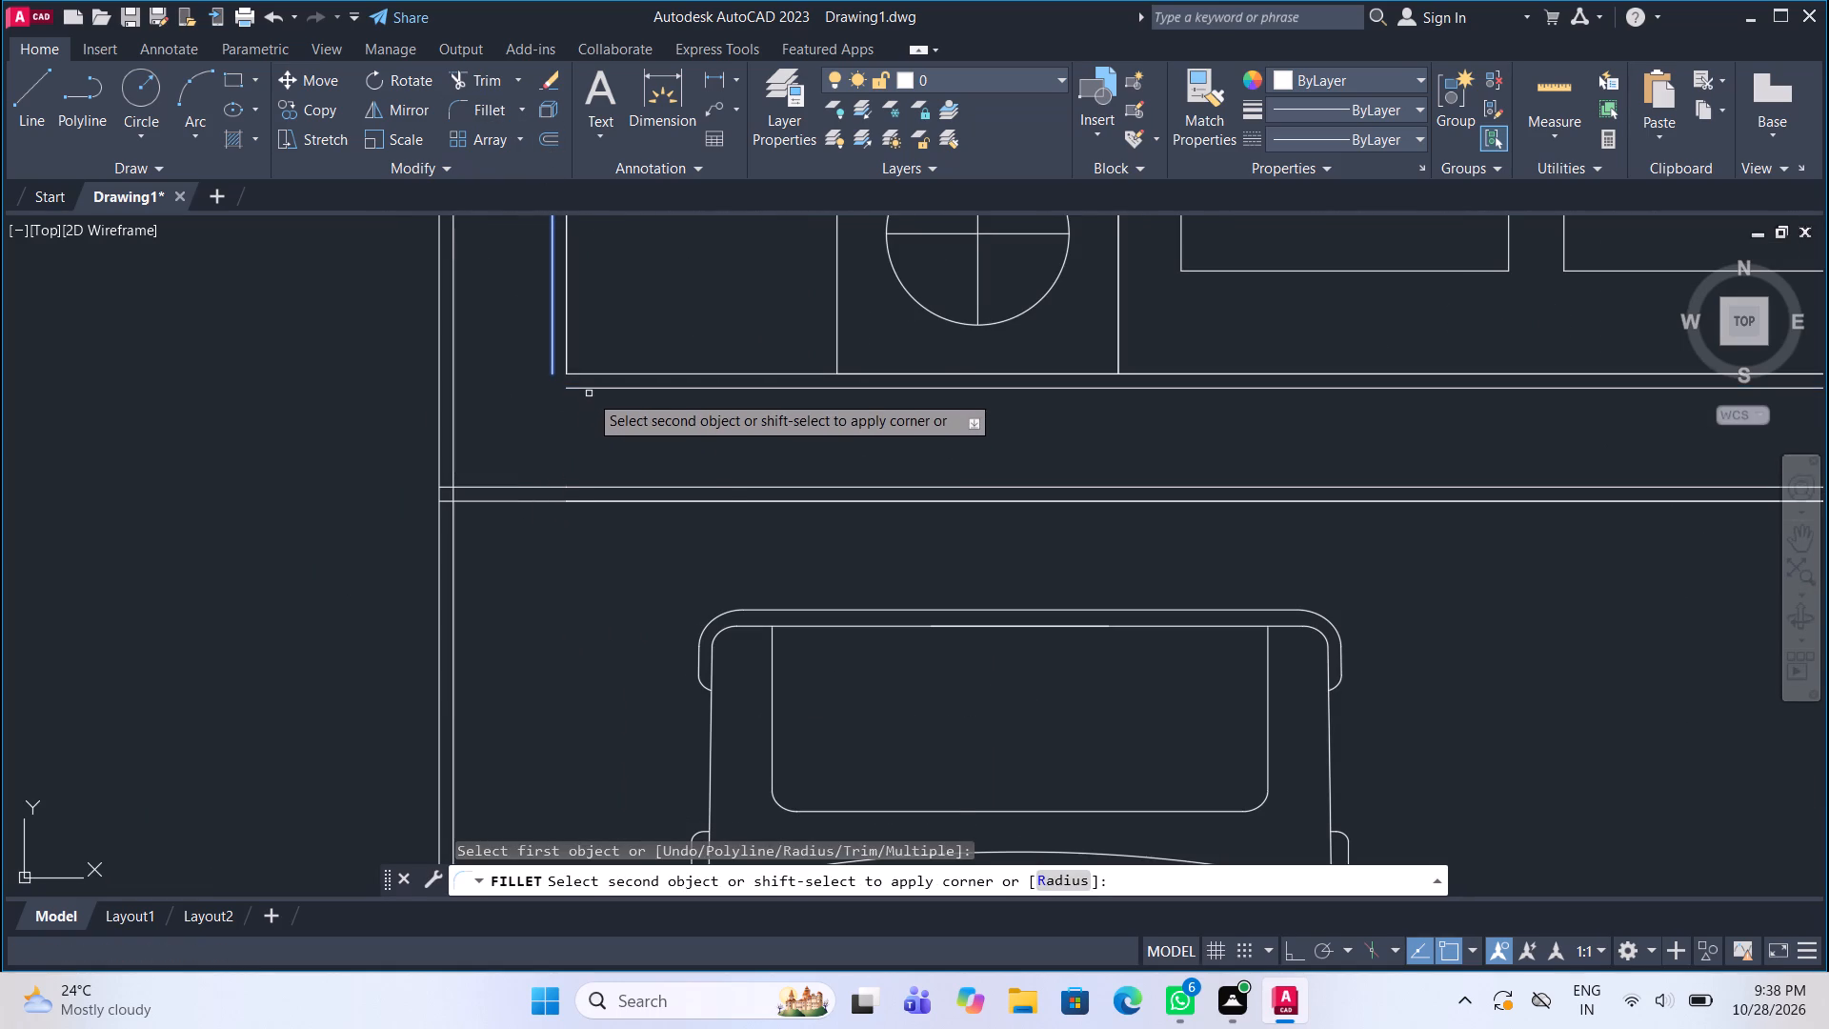
{"action": "left_click", "coordinate": [588, 389]}
Trim both wall offset lines out of the left outer wall's window openings in the top and second bedrooms.
{"action": "scroll", "coordinate": [485, 583], "scroll_direction": "down", "scroll_amount": 7}
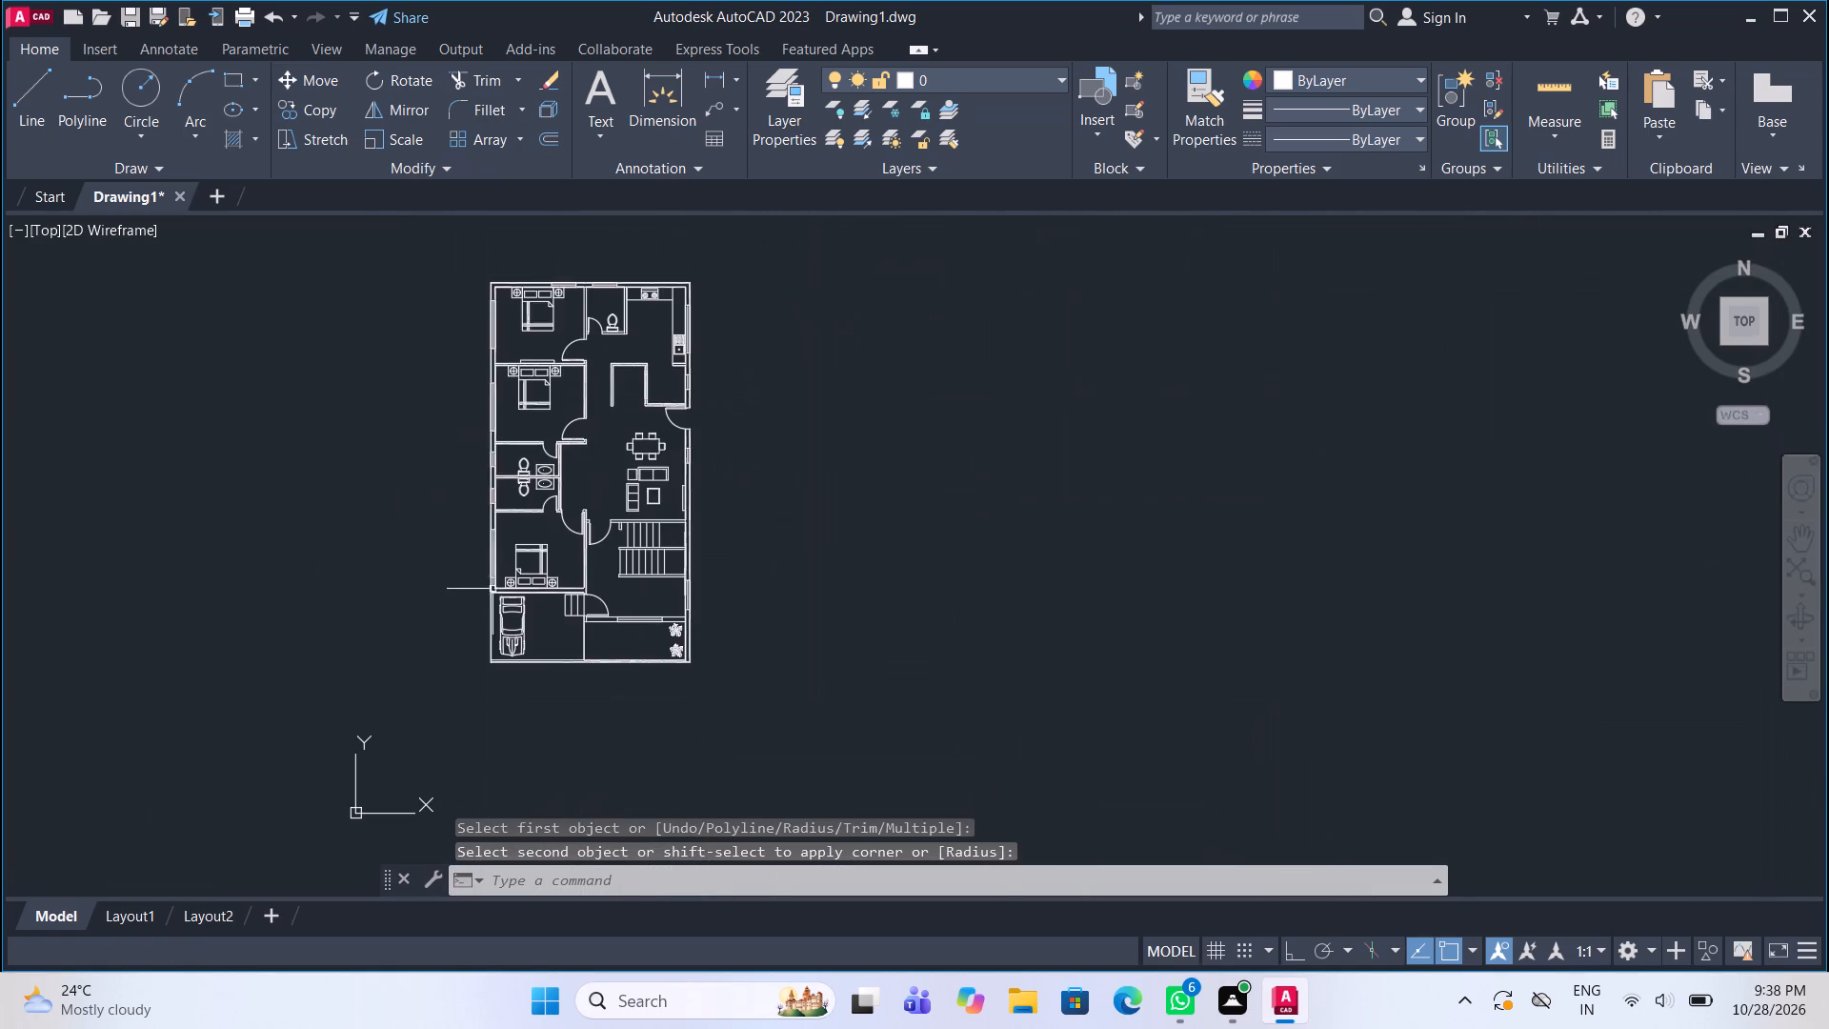
{"action": "scroll", "coordinate": [498, 281], "scroll_direction": "up", "scroll_amount": 6}
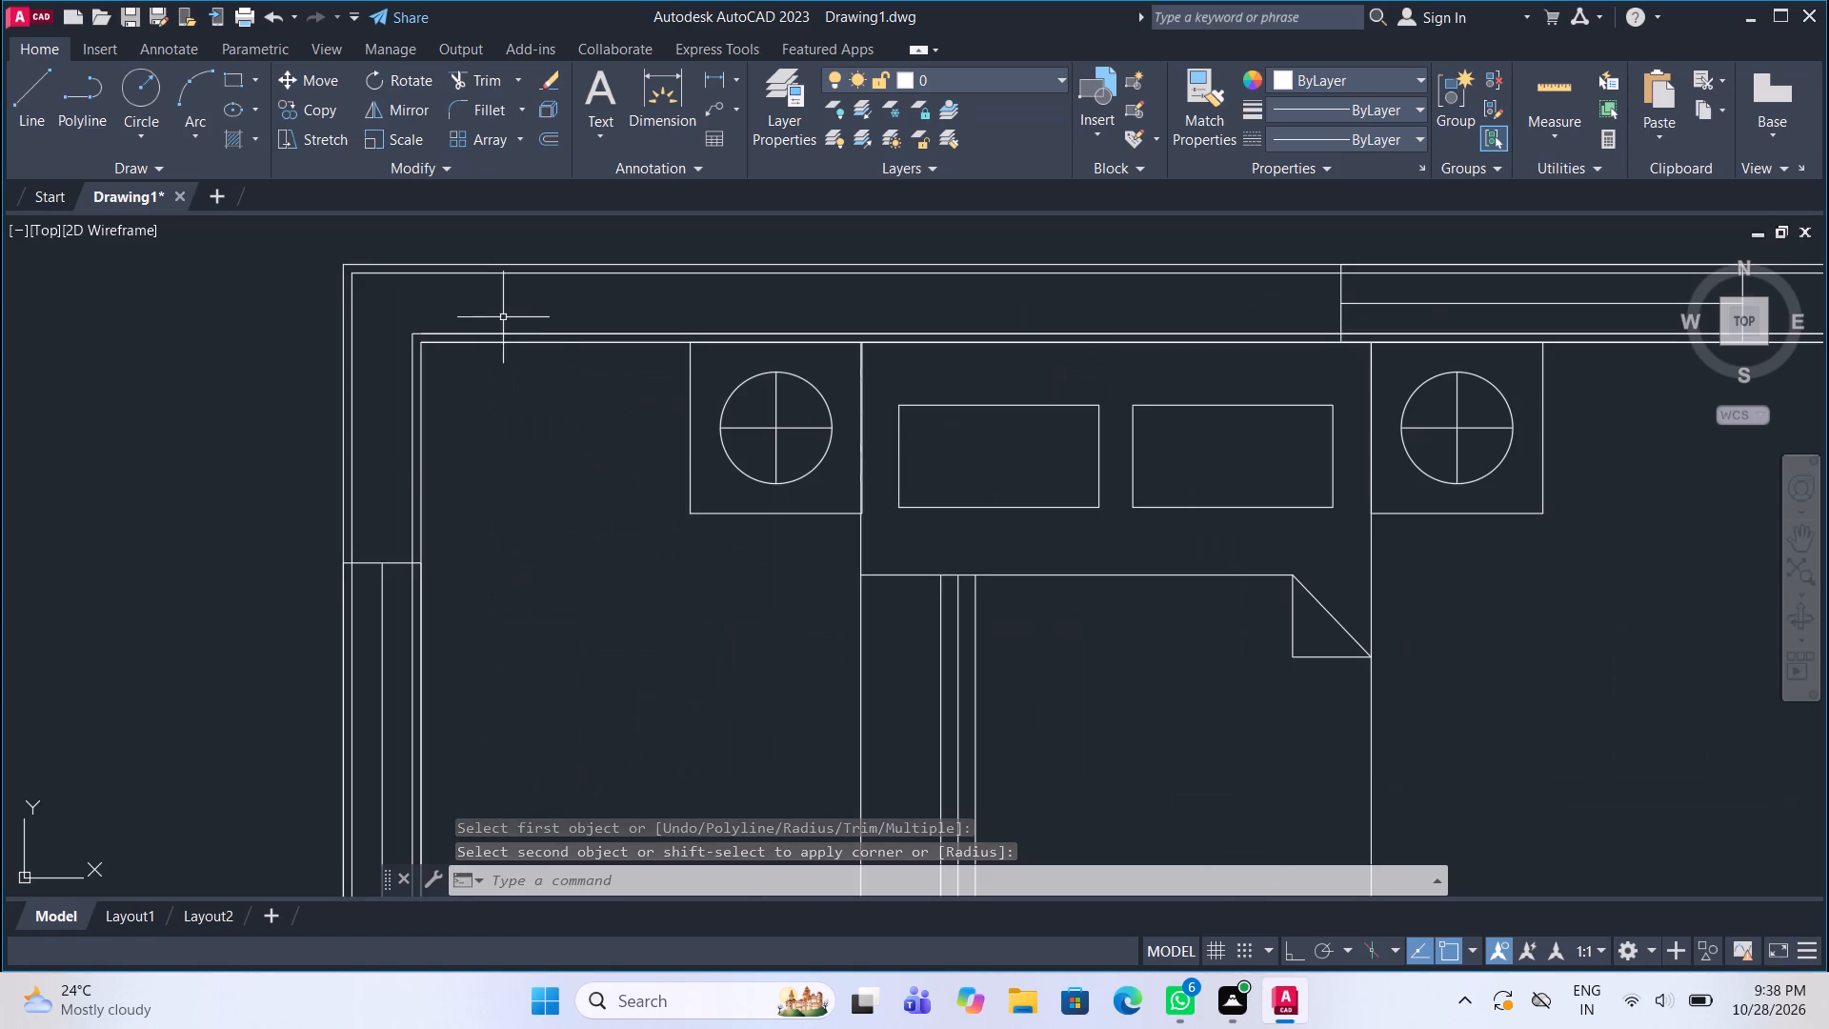
{"action": "middle_click_drag", "start_coordinate": [610, 572], "coordinate": [683, 419]}
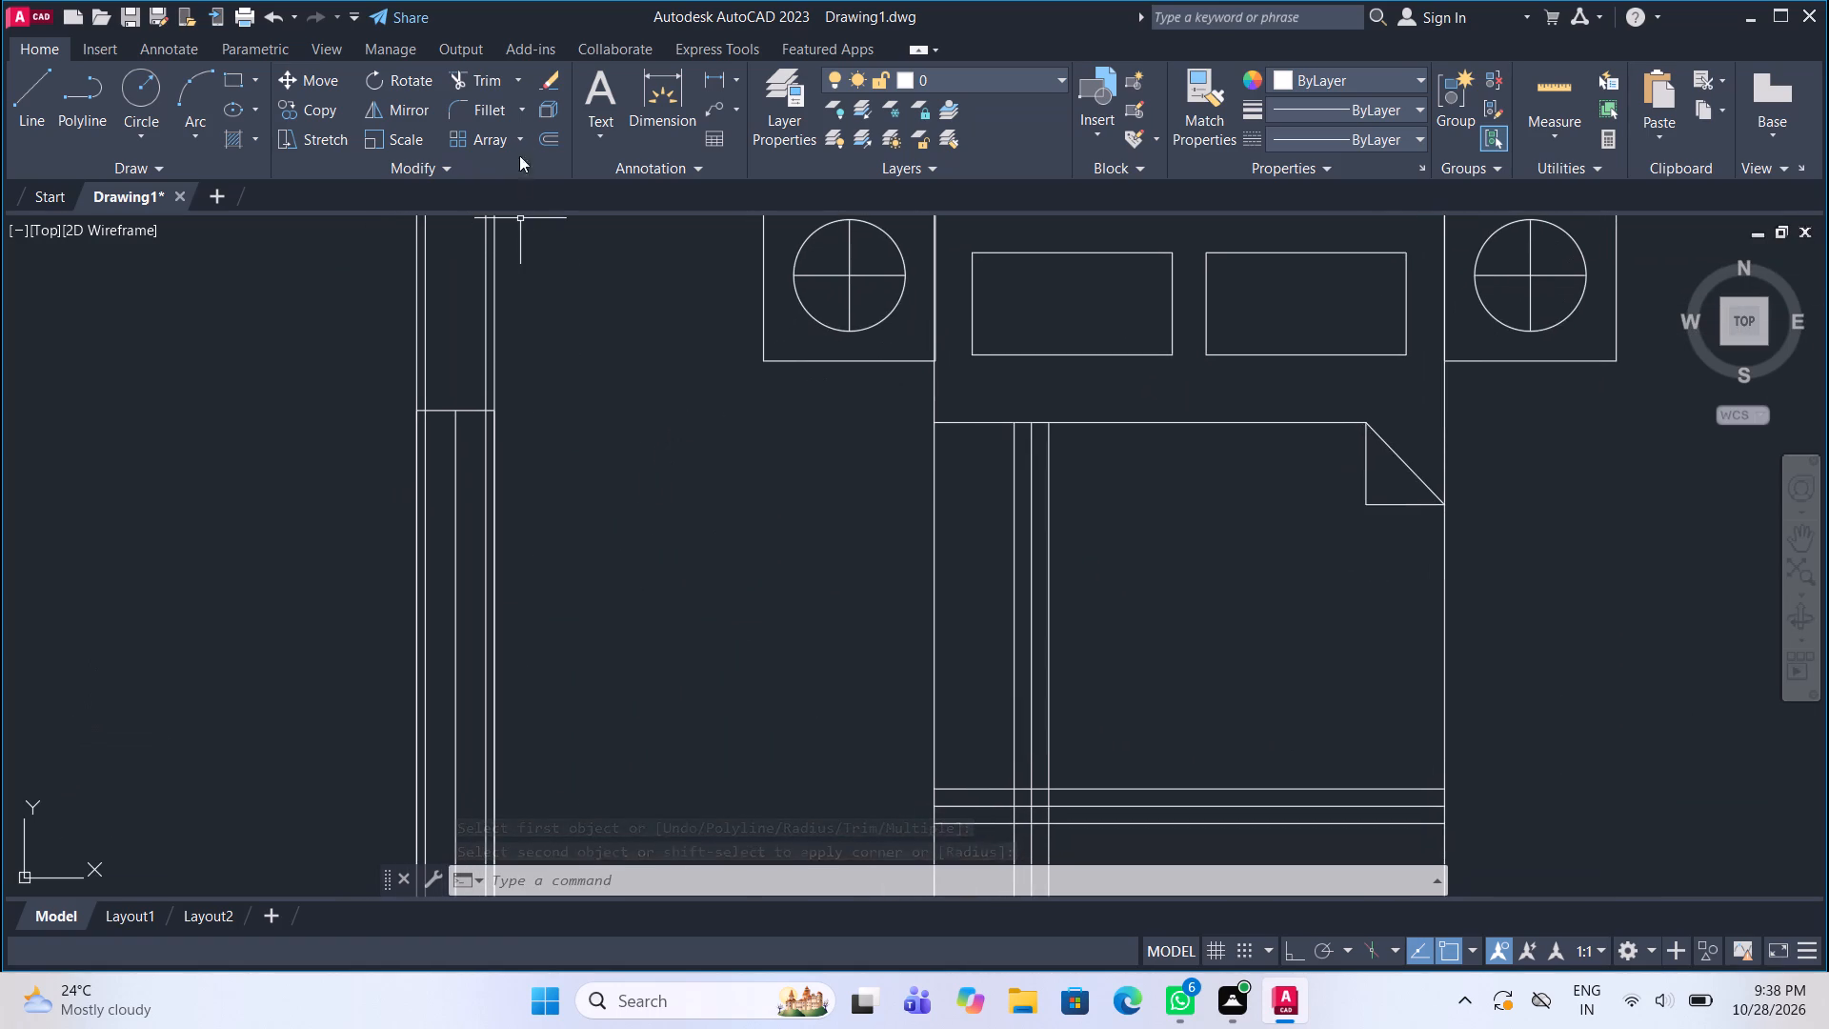
{"action": "left_click", "coordinate": [505, 87]}
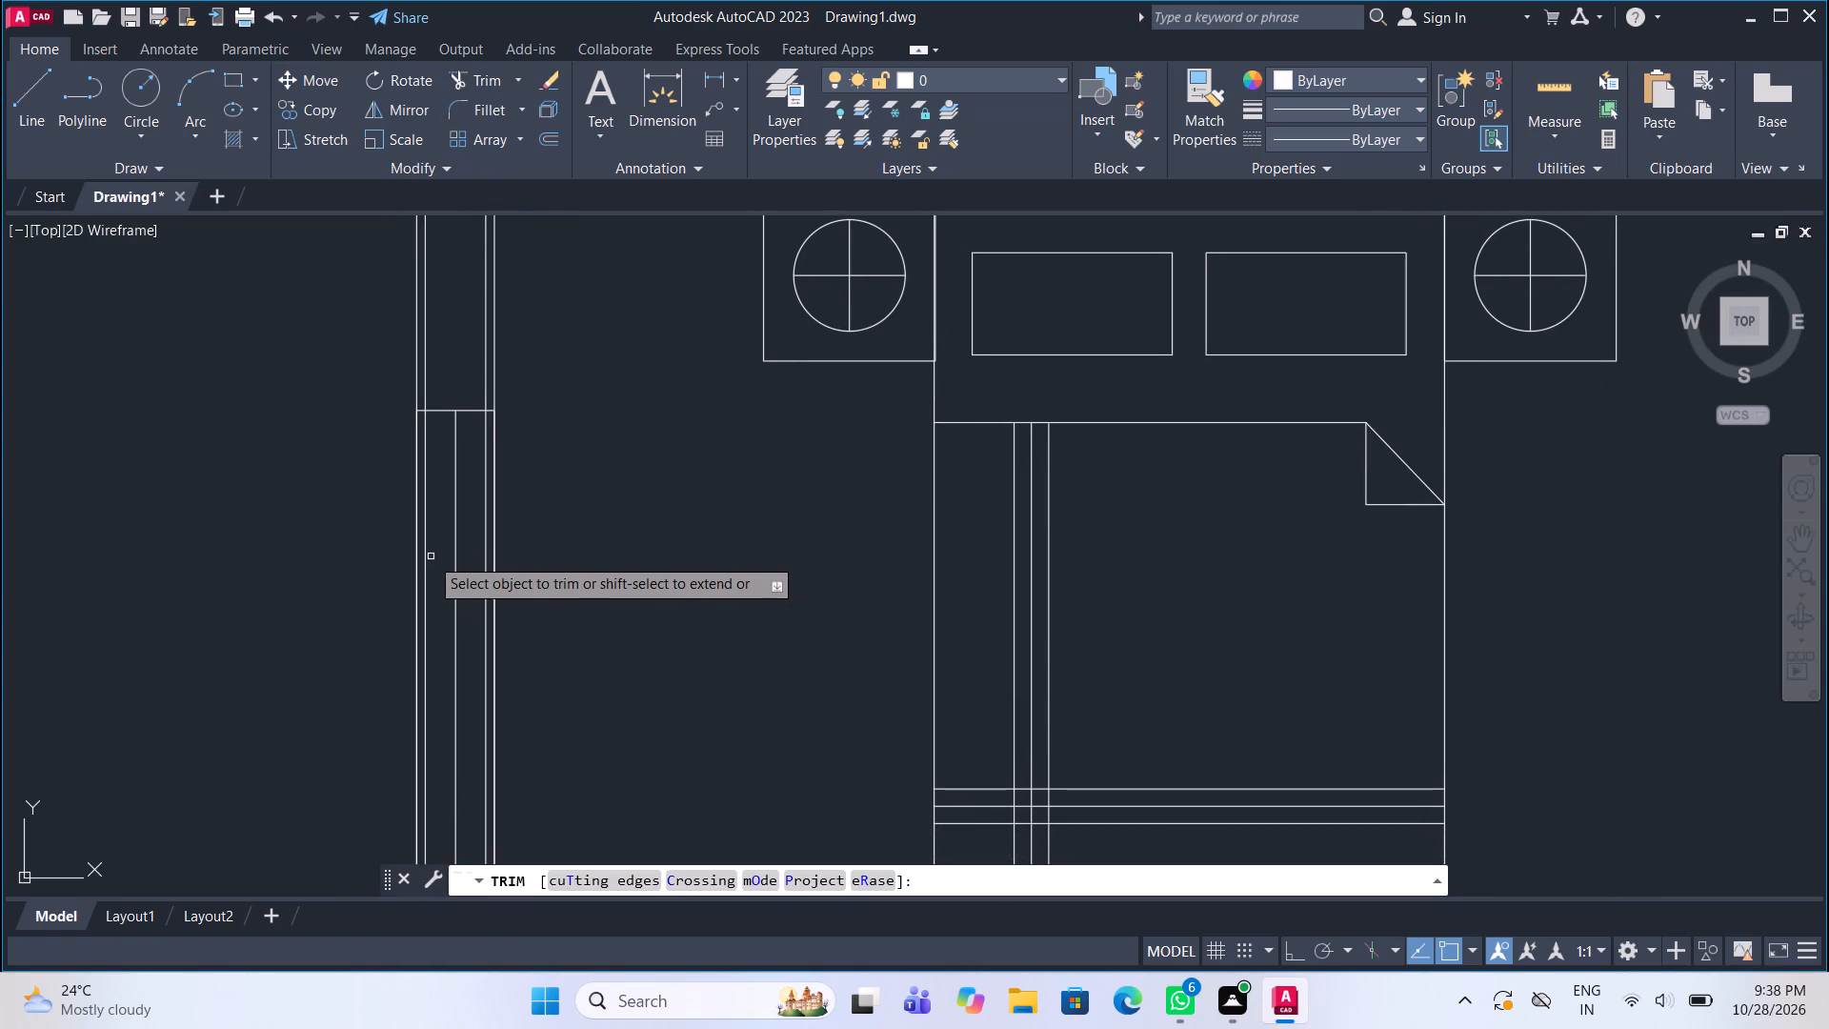
{"action": "left_click", "coordinate": [425, 553]}
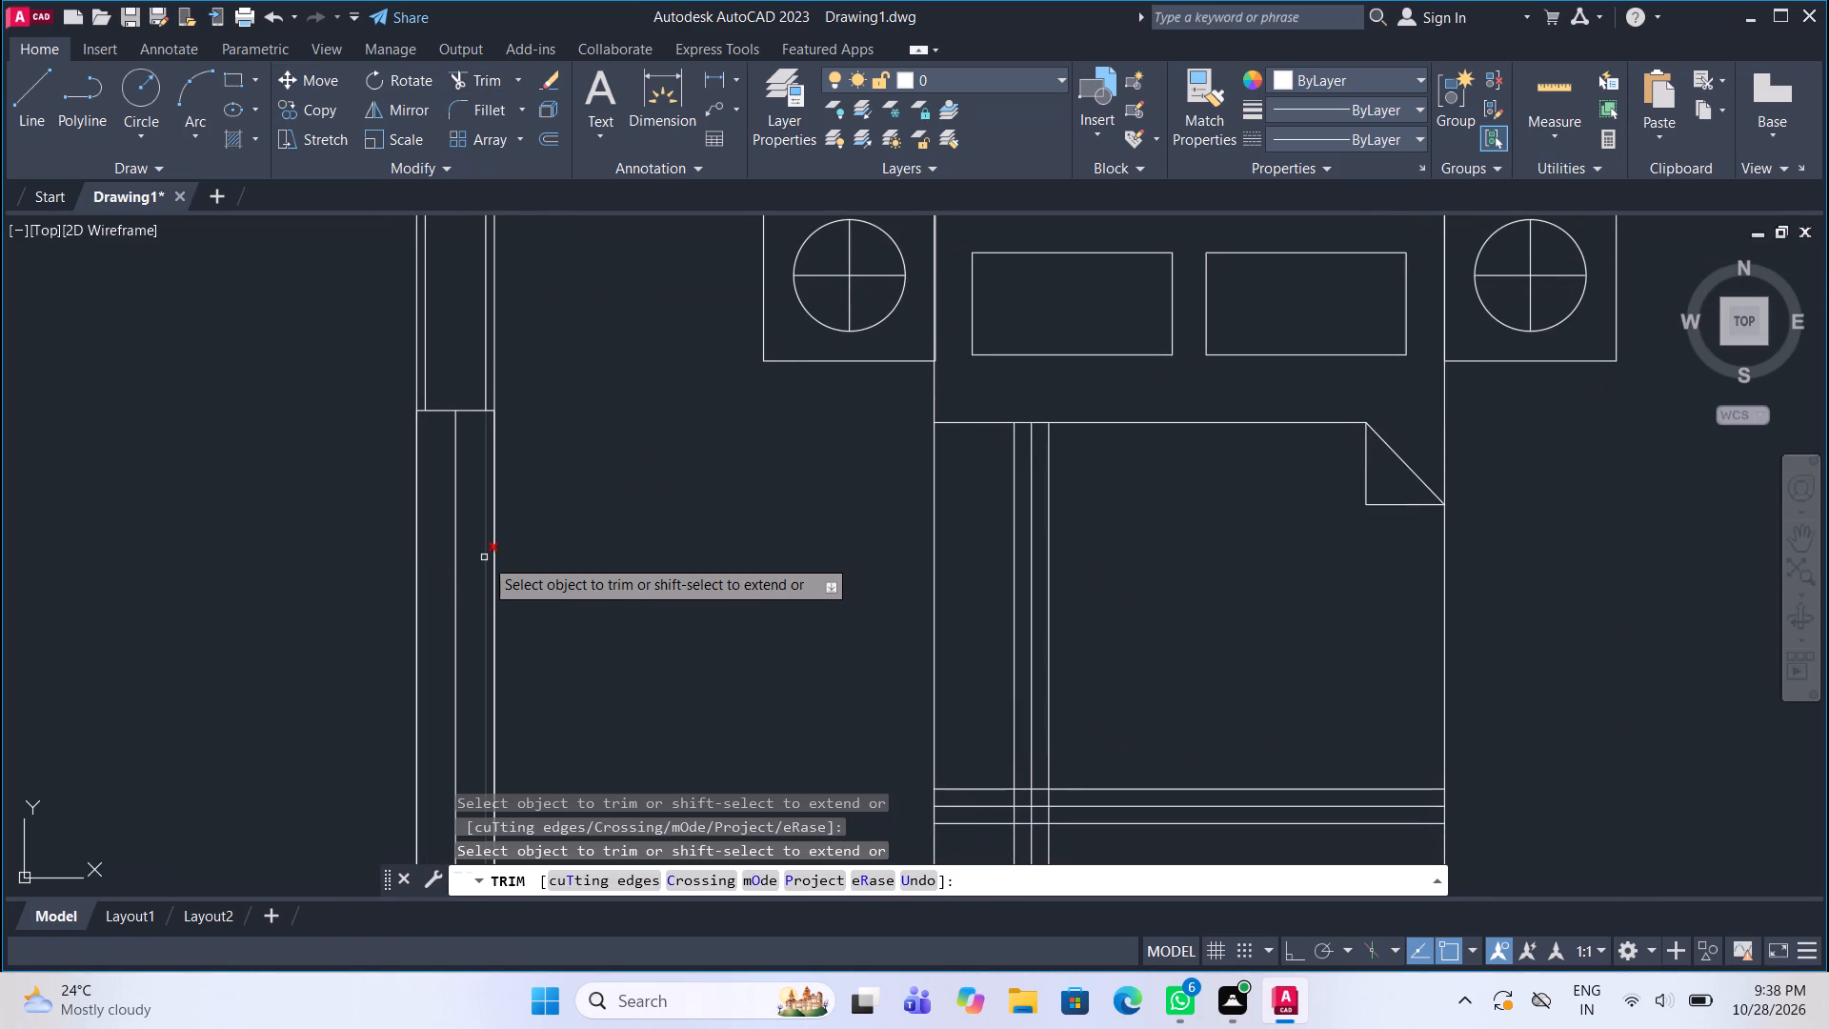
{"action": "left_click", "coordinate": [484, 557]}
{"action": "scroll", "coordinate": [519, 485], "scroll_direction": "down", "scroll_amount": 4}
{"action": "middle_click_drag", "start_coordinate": [526, 595], "coordinate": [542, 481]}
{"action": "scroll", "coordinate": [505, 569], "scroll_direction": "up", "scroll_amount": 4}
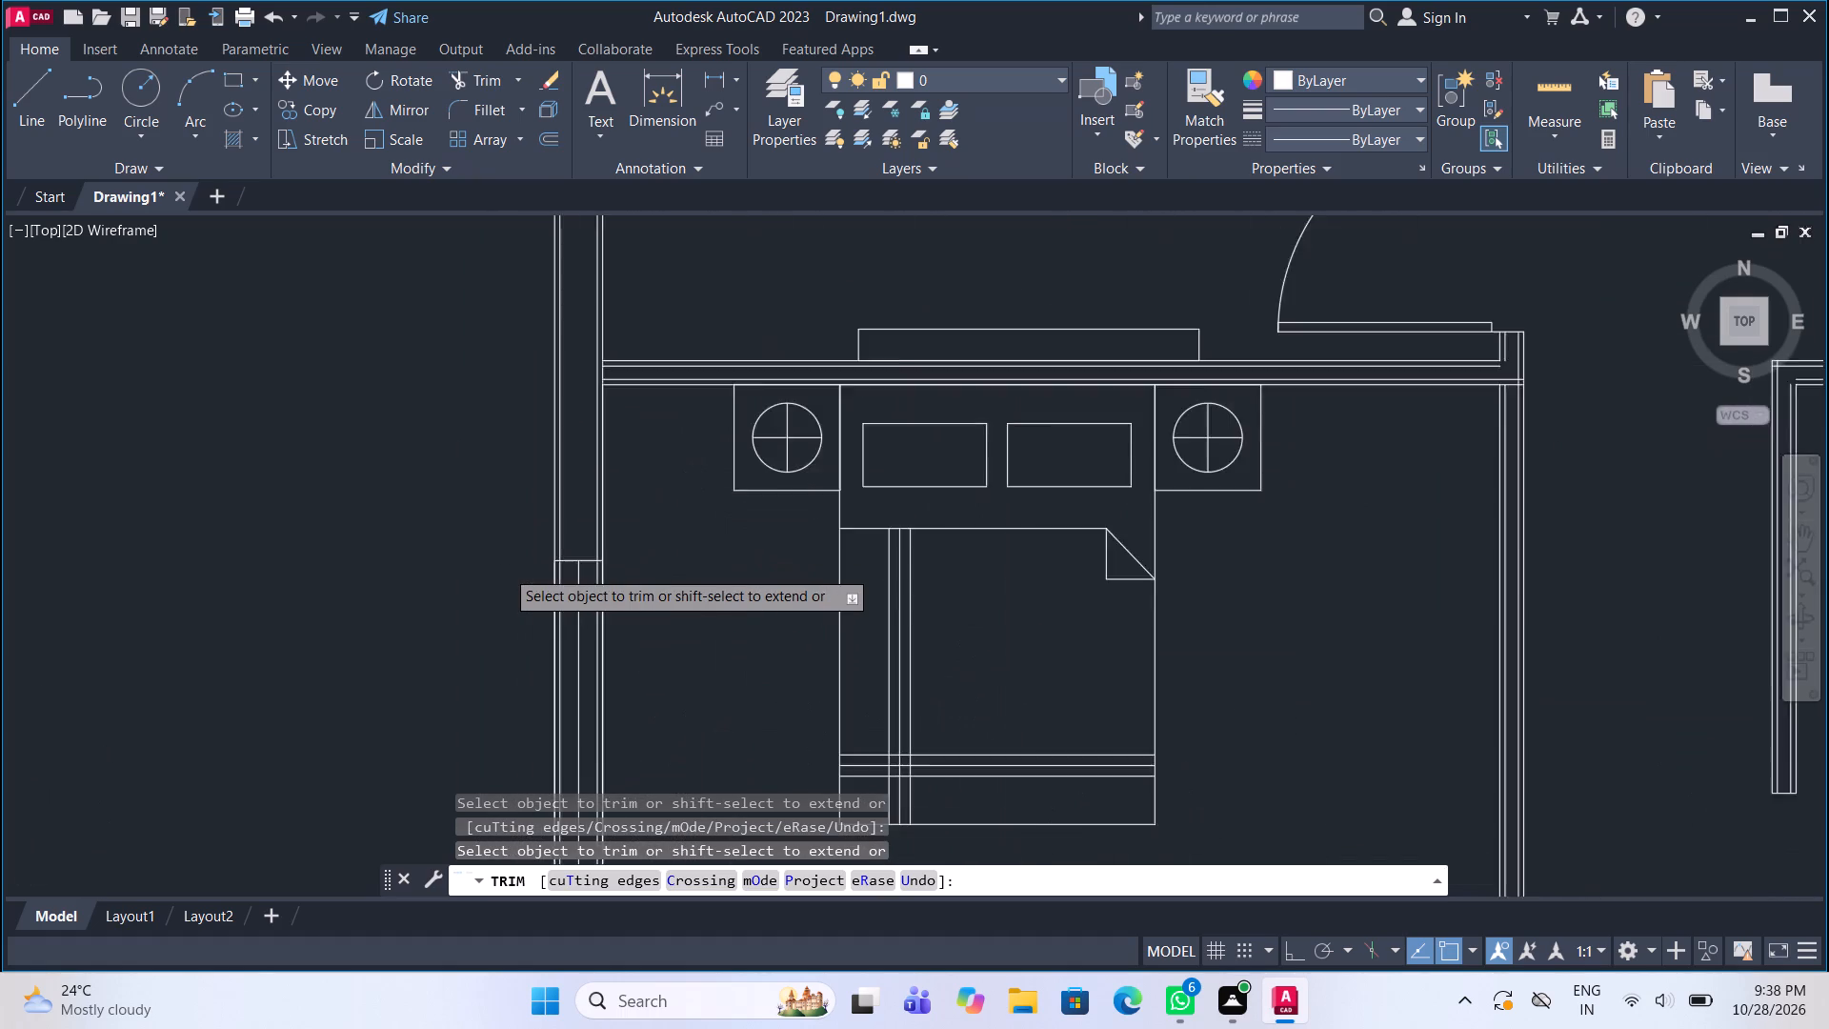
{"action": "scroll", "coordinate": [507, 587], "scroll_direction": "down", "scroll_amount": 1}
{"action": "middle_click_drag", "start_coordinate": [565, 632], "coordinate": [583, 522]}
{"action": "scroll", "coordinate": [583, 535], "scroll_direction": "up", "scroll_amount": 1}
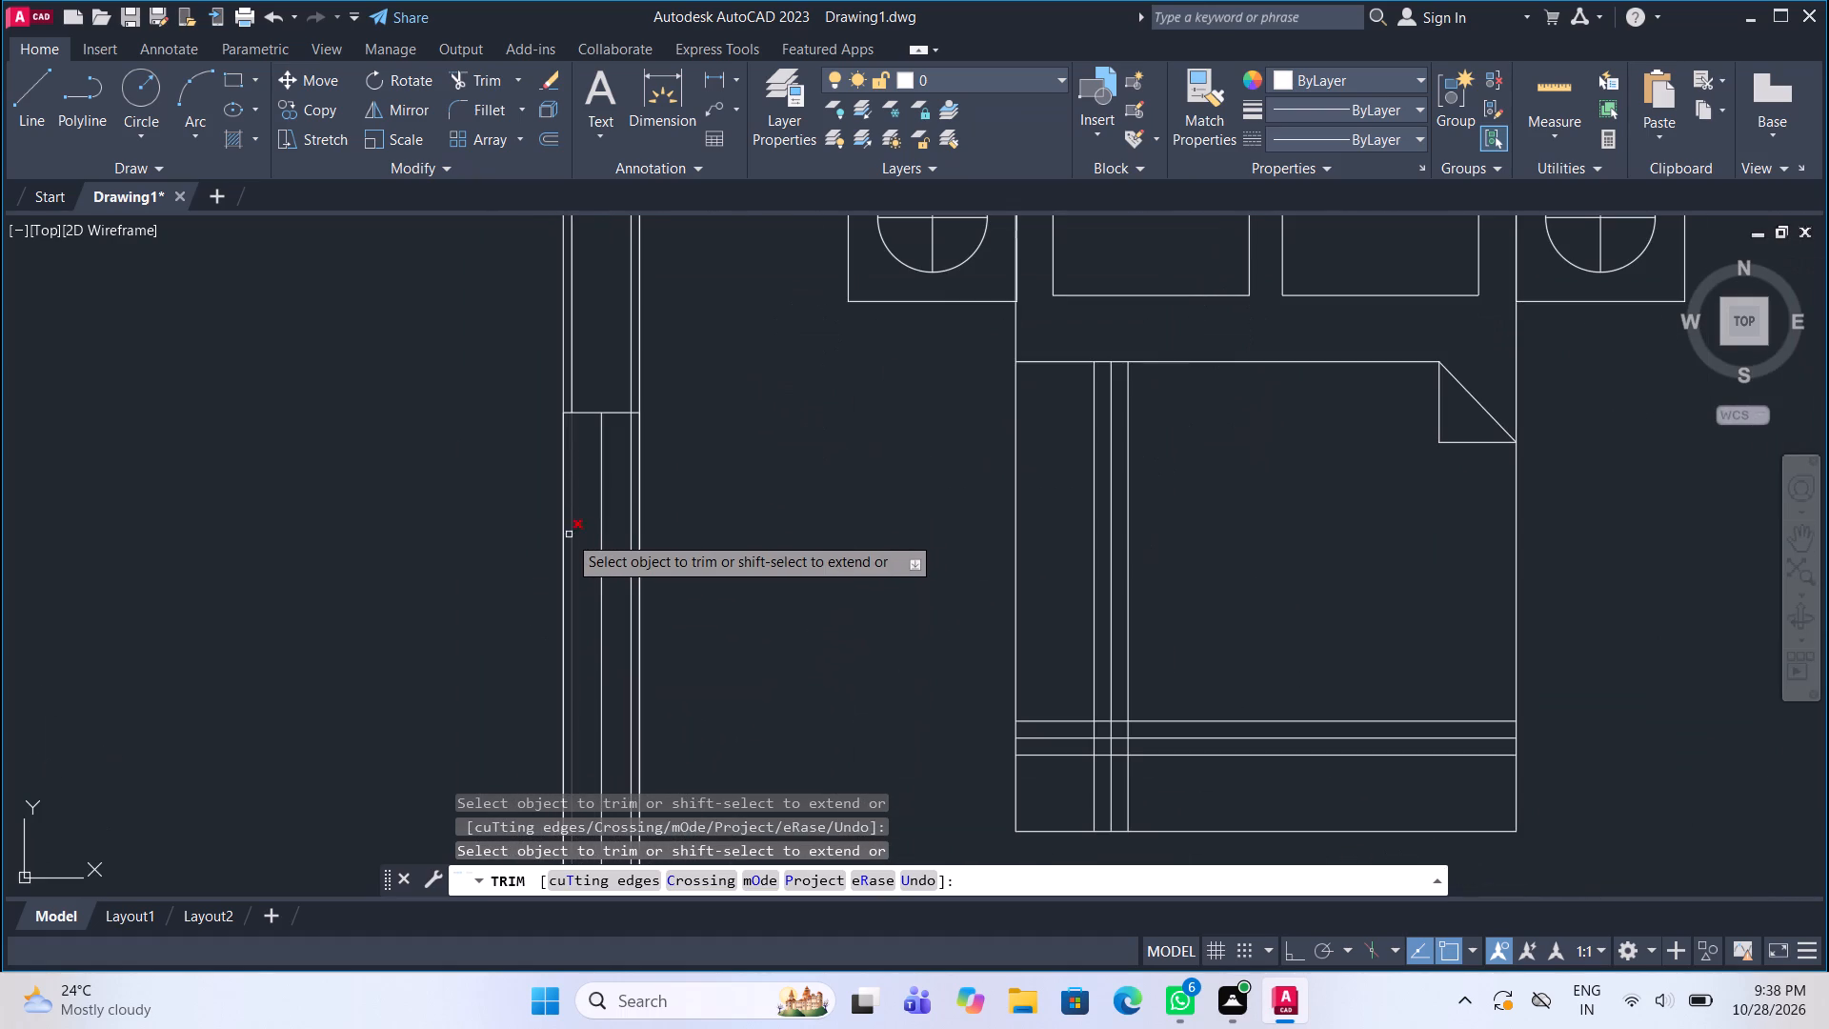
{"action": "left_click", "coordinate": [572, 539]}
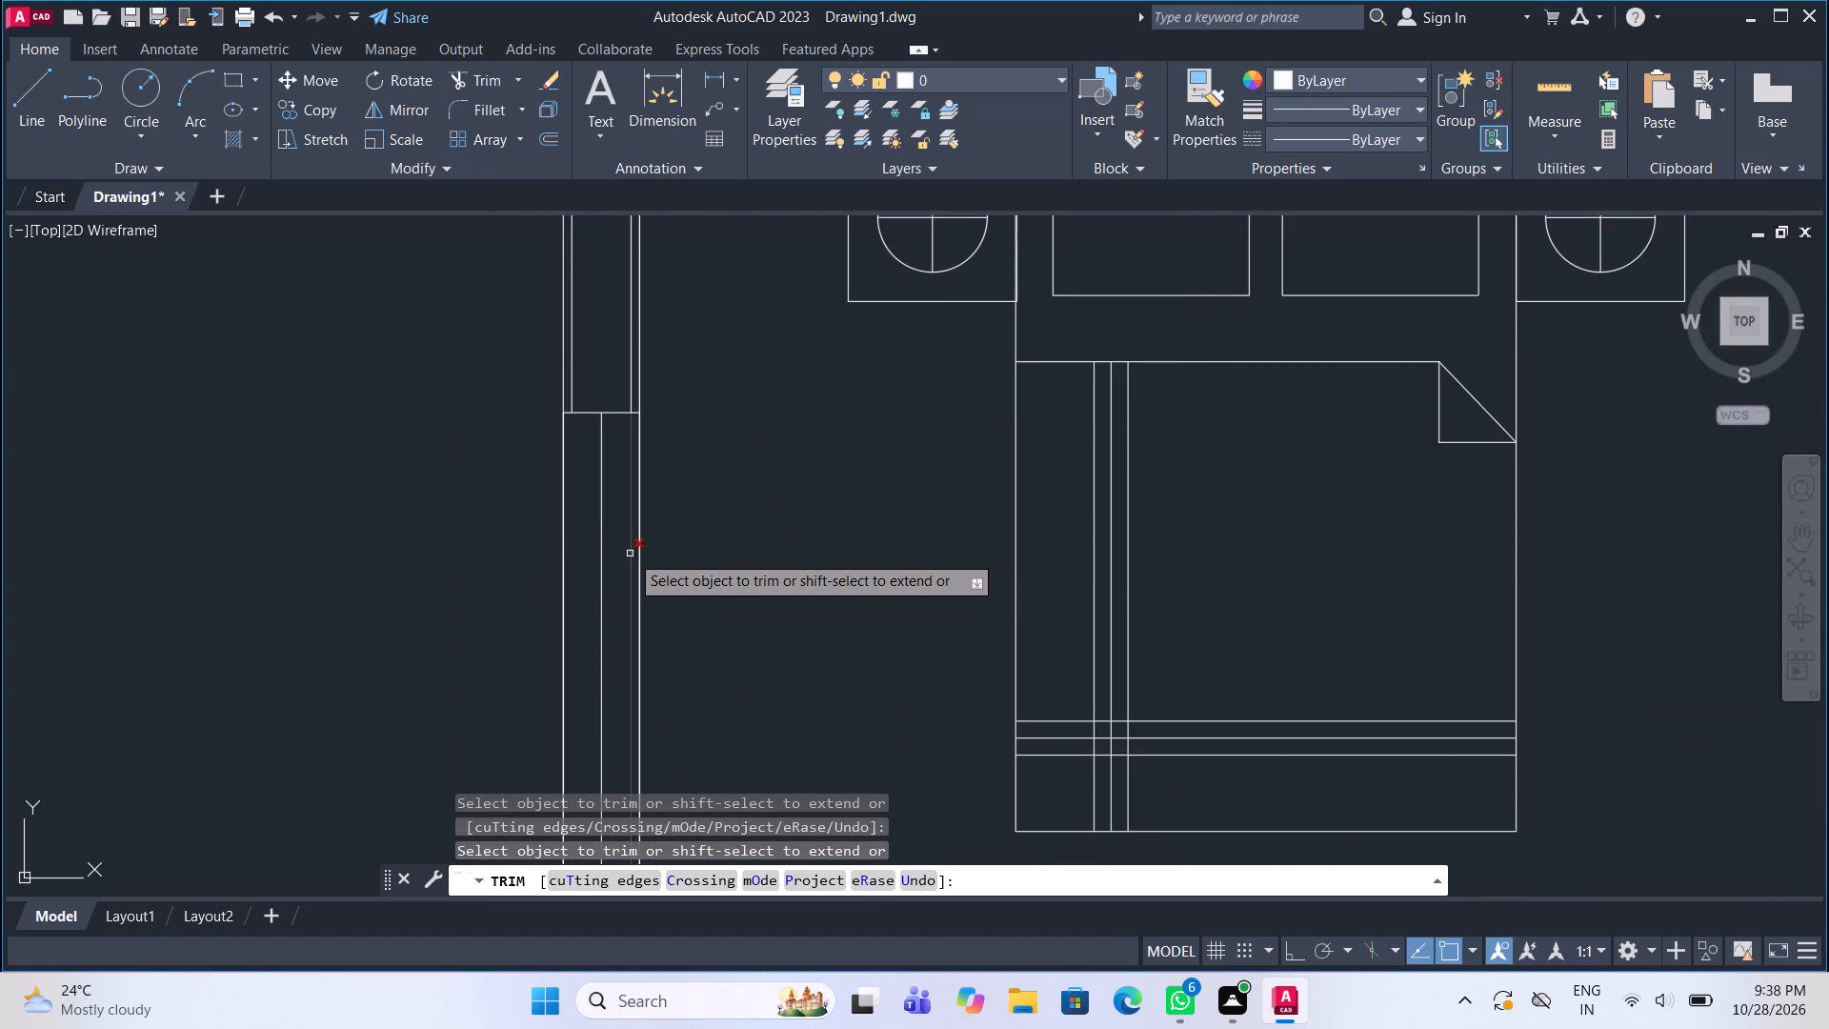
{"action": "left_click", "coordinate": [629, 553]}
Trim both wall offset lines out of the left outer wall's window openings at the two bathrooms and the lower bedroom.
{"action": "scroll", "coordinate": [626, 482], "scroll_direction": "down", "scroll_amount": 3}
{"action": "middle_click_drag", "start_coordinate": [633, 607], "coordinate": [663, 420]}
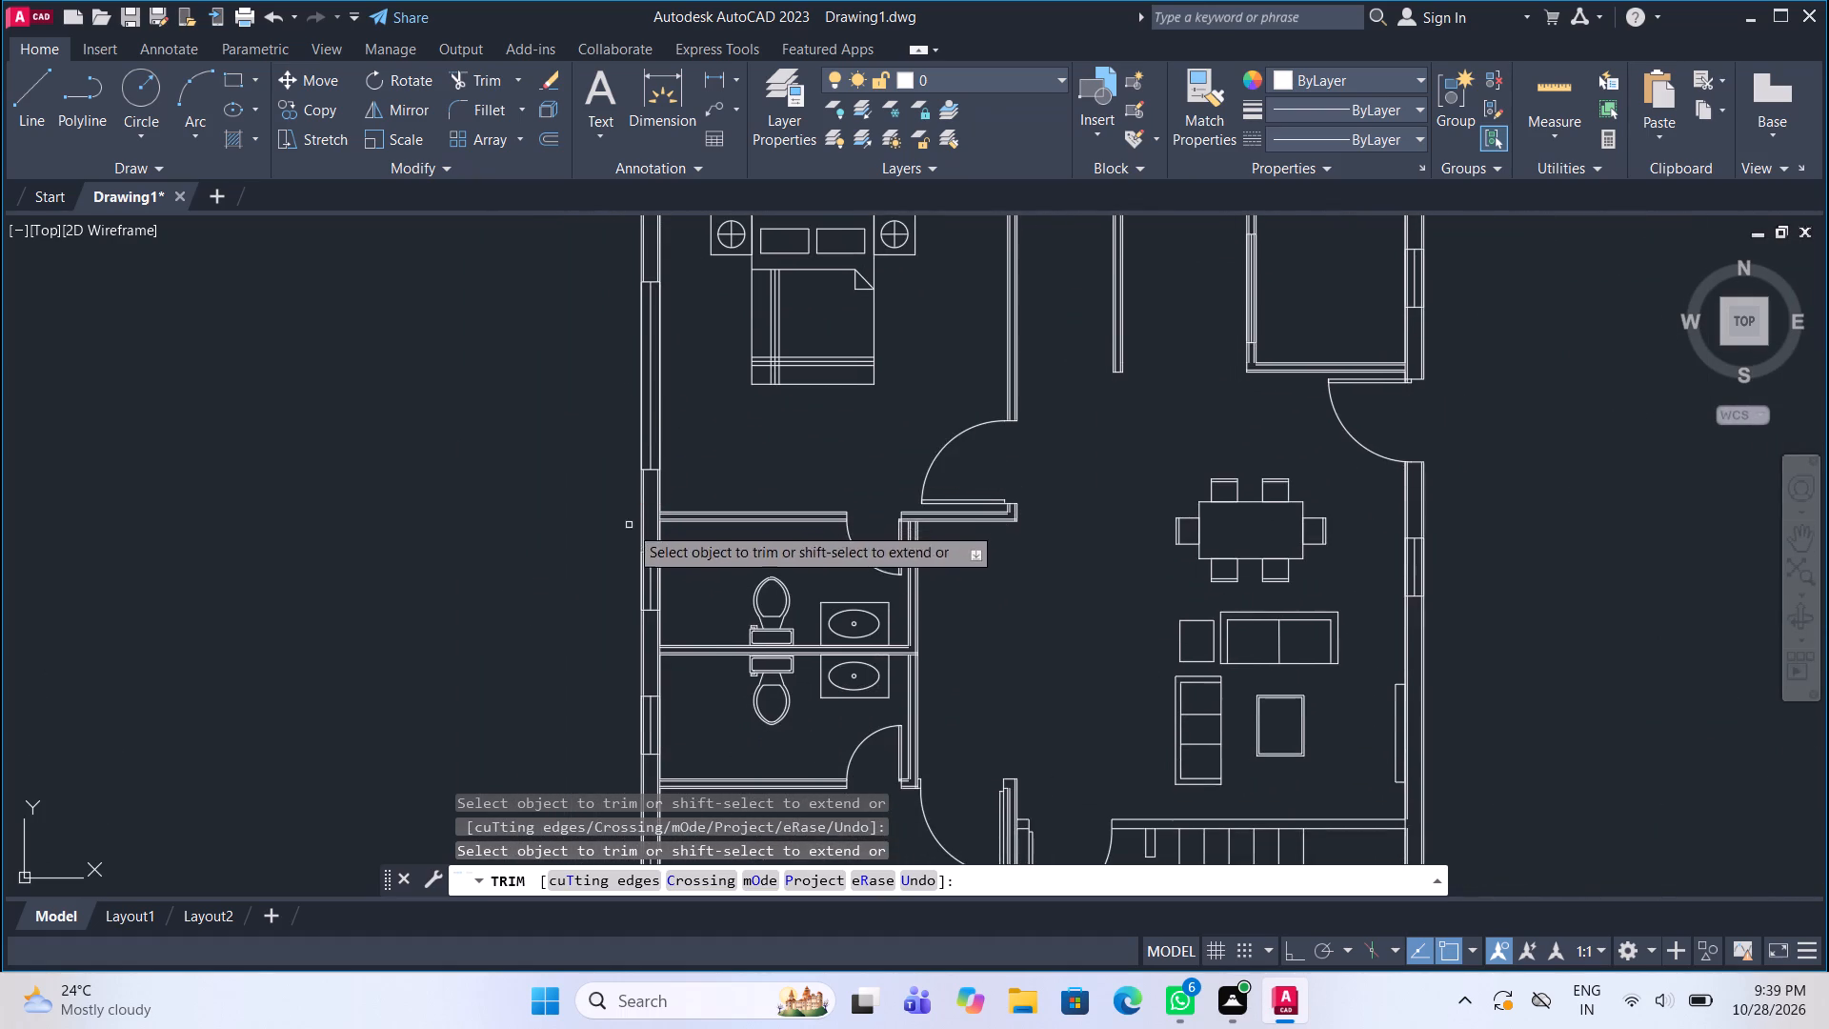
{"action": "scroll", "coordinate": [637, 585], "scroll_direction": "up", "scroll_amount": 4}
{"action": "left_click", "coordinate": [648, 559]}
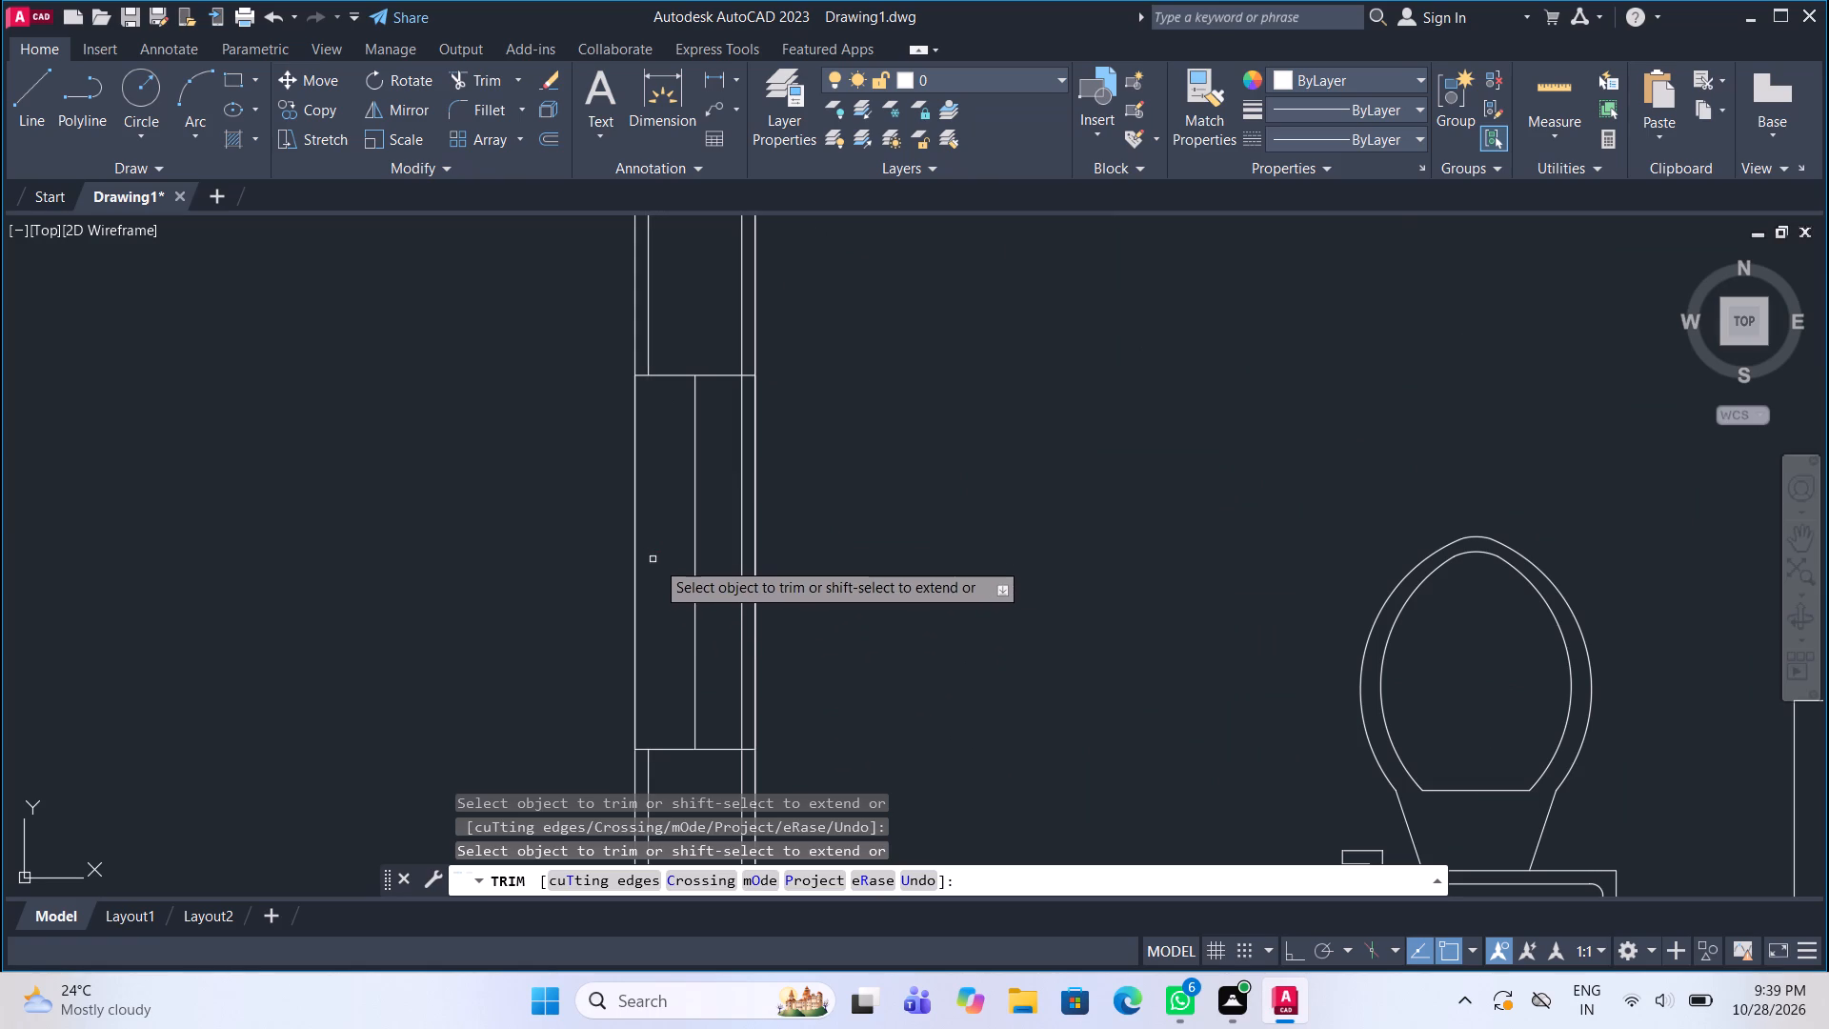
{"action": "left_click", "coordinate": [742, 605]}
{"action": "scroll", "coordinate": [704, 463], "scroll_direction": "down", "scroll_amount": 3}
{"action": "scroll", "coordinate": [694, 705], "scroll_direction": "up", "scroll_amount": 3}
{"action": "left_click", "coordinate": [663, 665]}
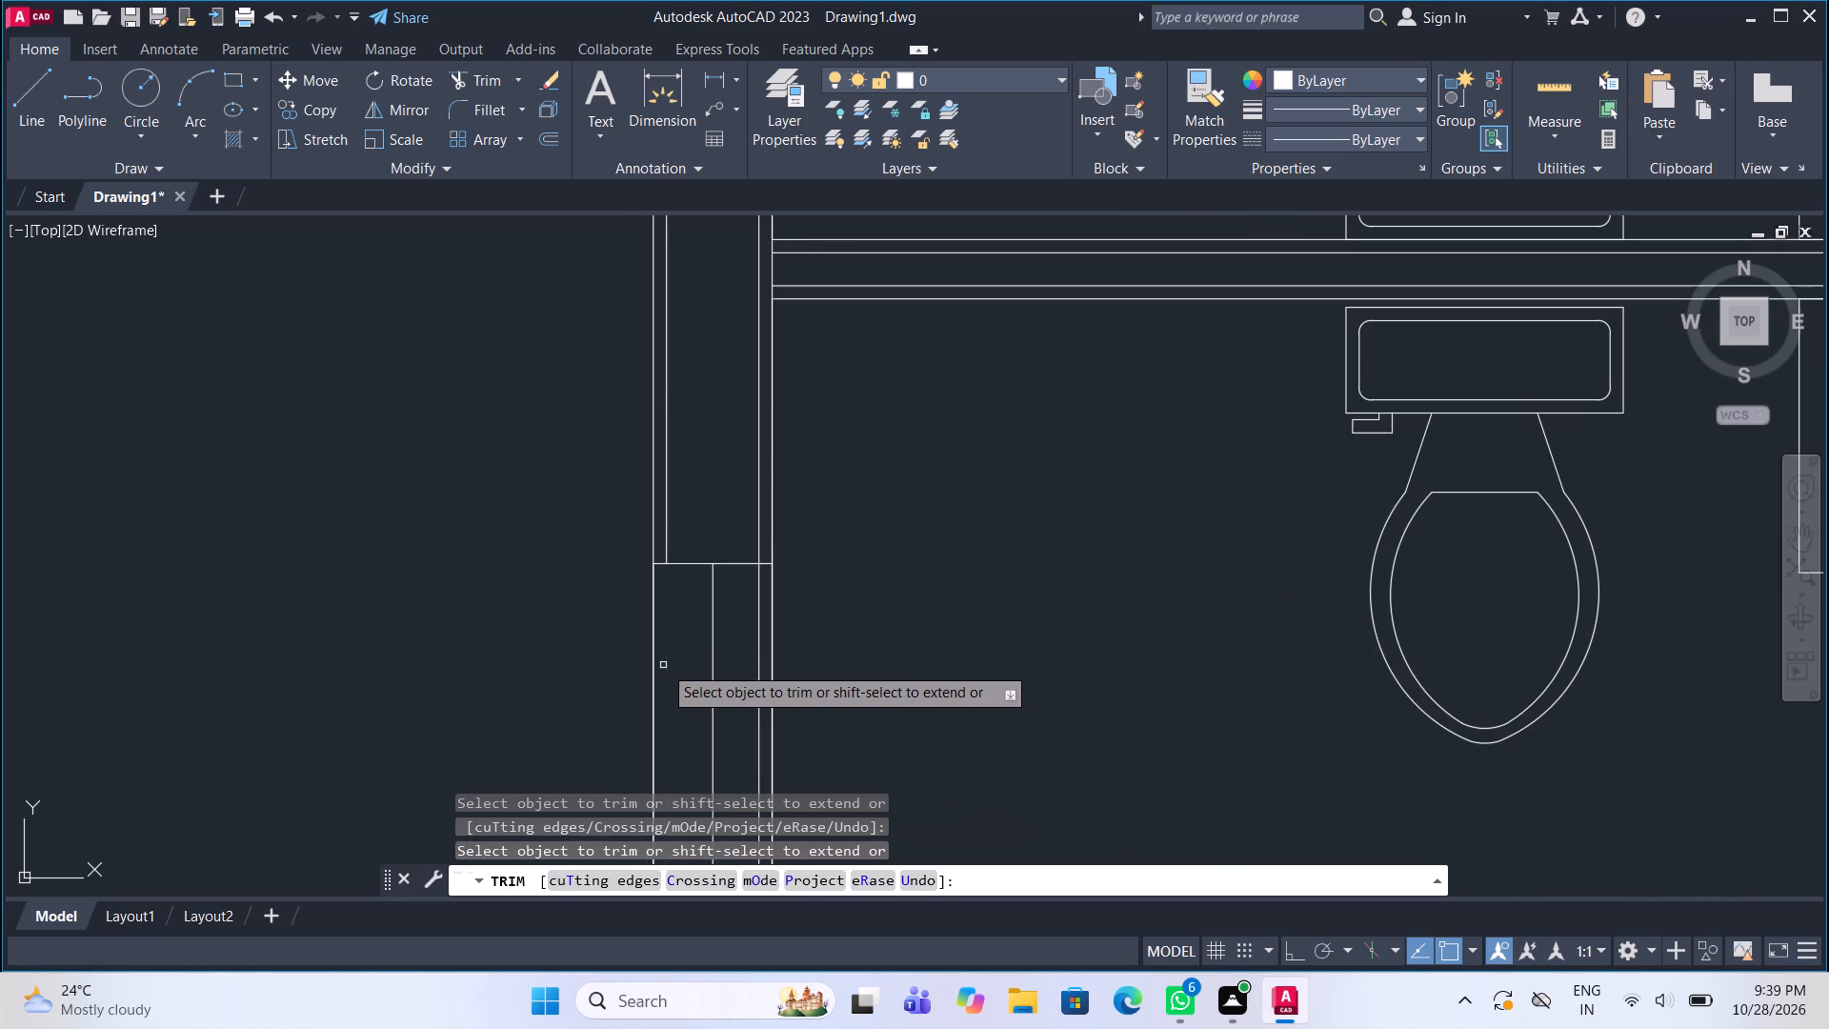
{"action": "left_click", "coordinate": [755, 661]}
{"action": "scroll", "coordinate": [704, 529], "scroll_direction": "down", "scroll_amount": 4}
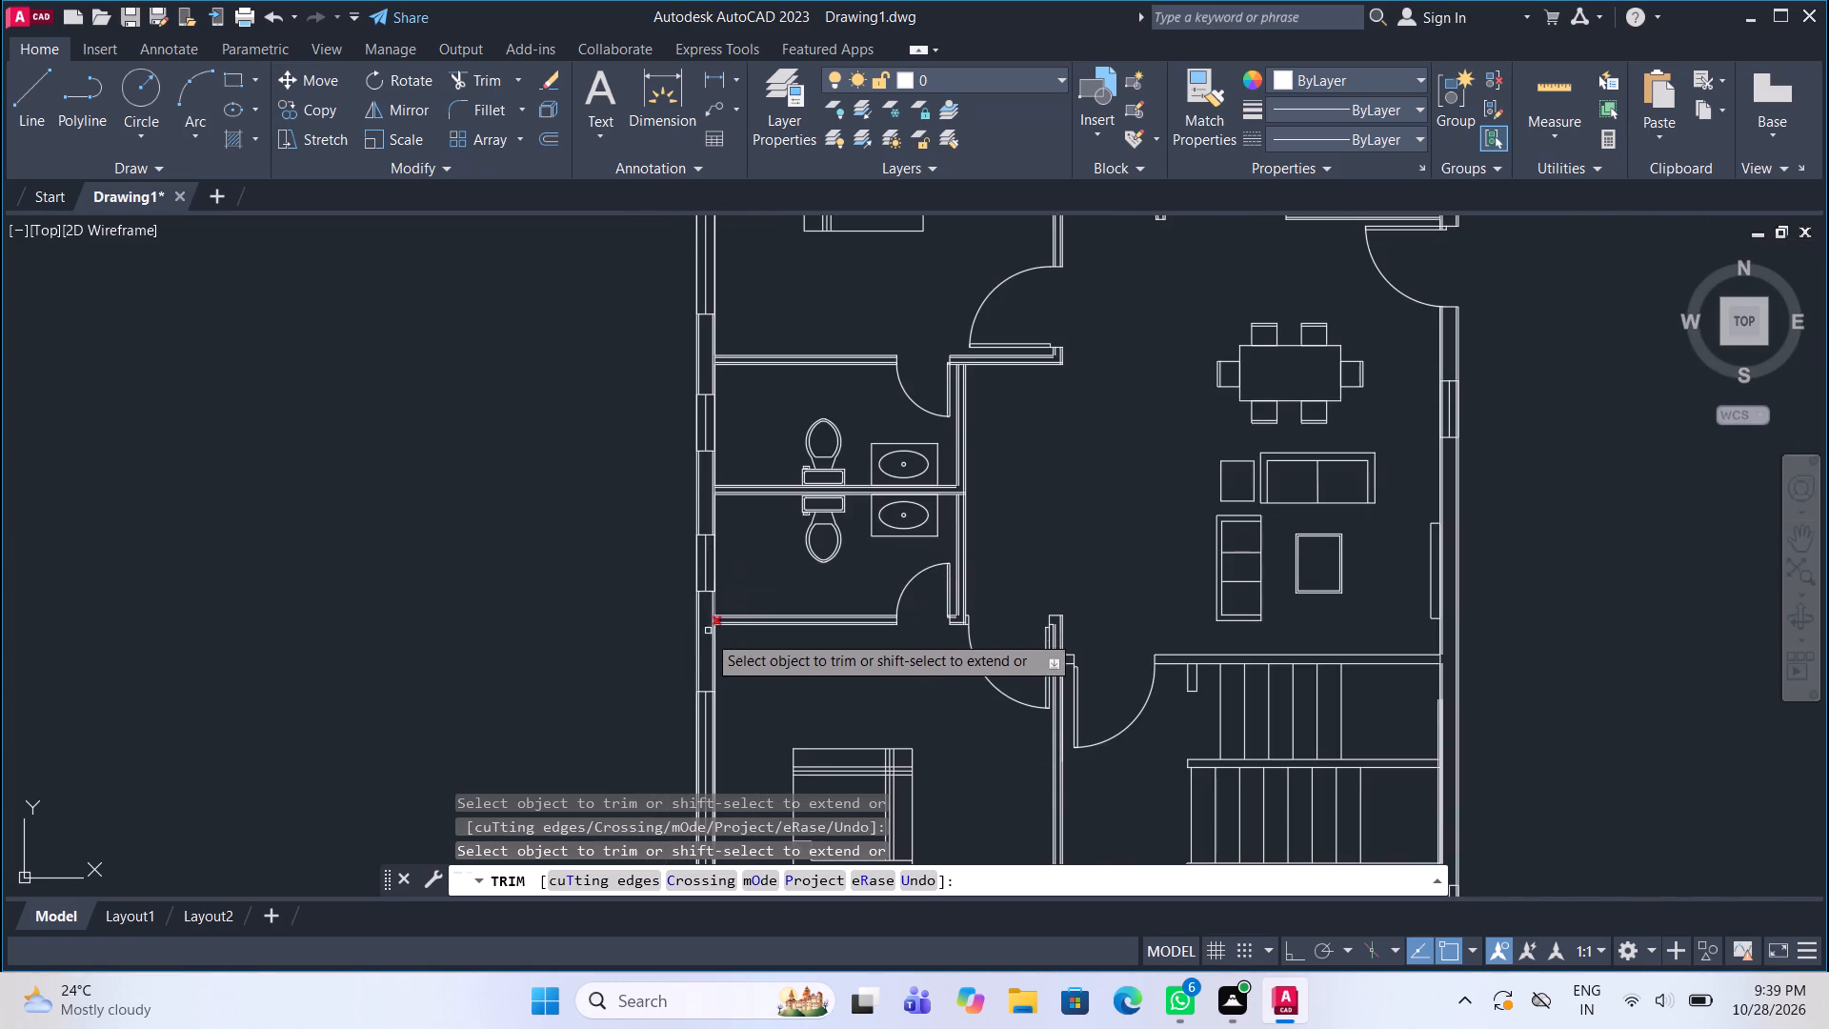
{"action": "scroll", "coordinate": [687, 699], "scroll_direction": "up", "scroll_amount": 4}
{"action": "left_click", "coordinate": [742, 714]}
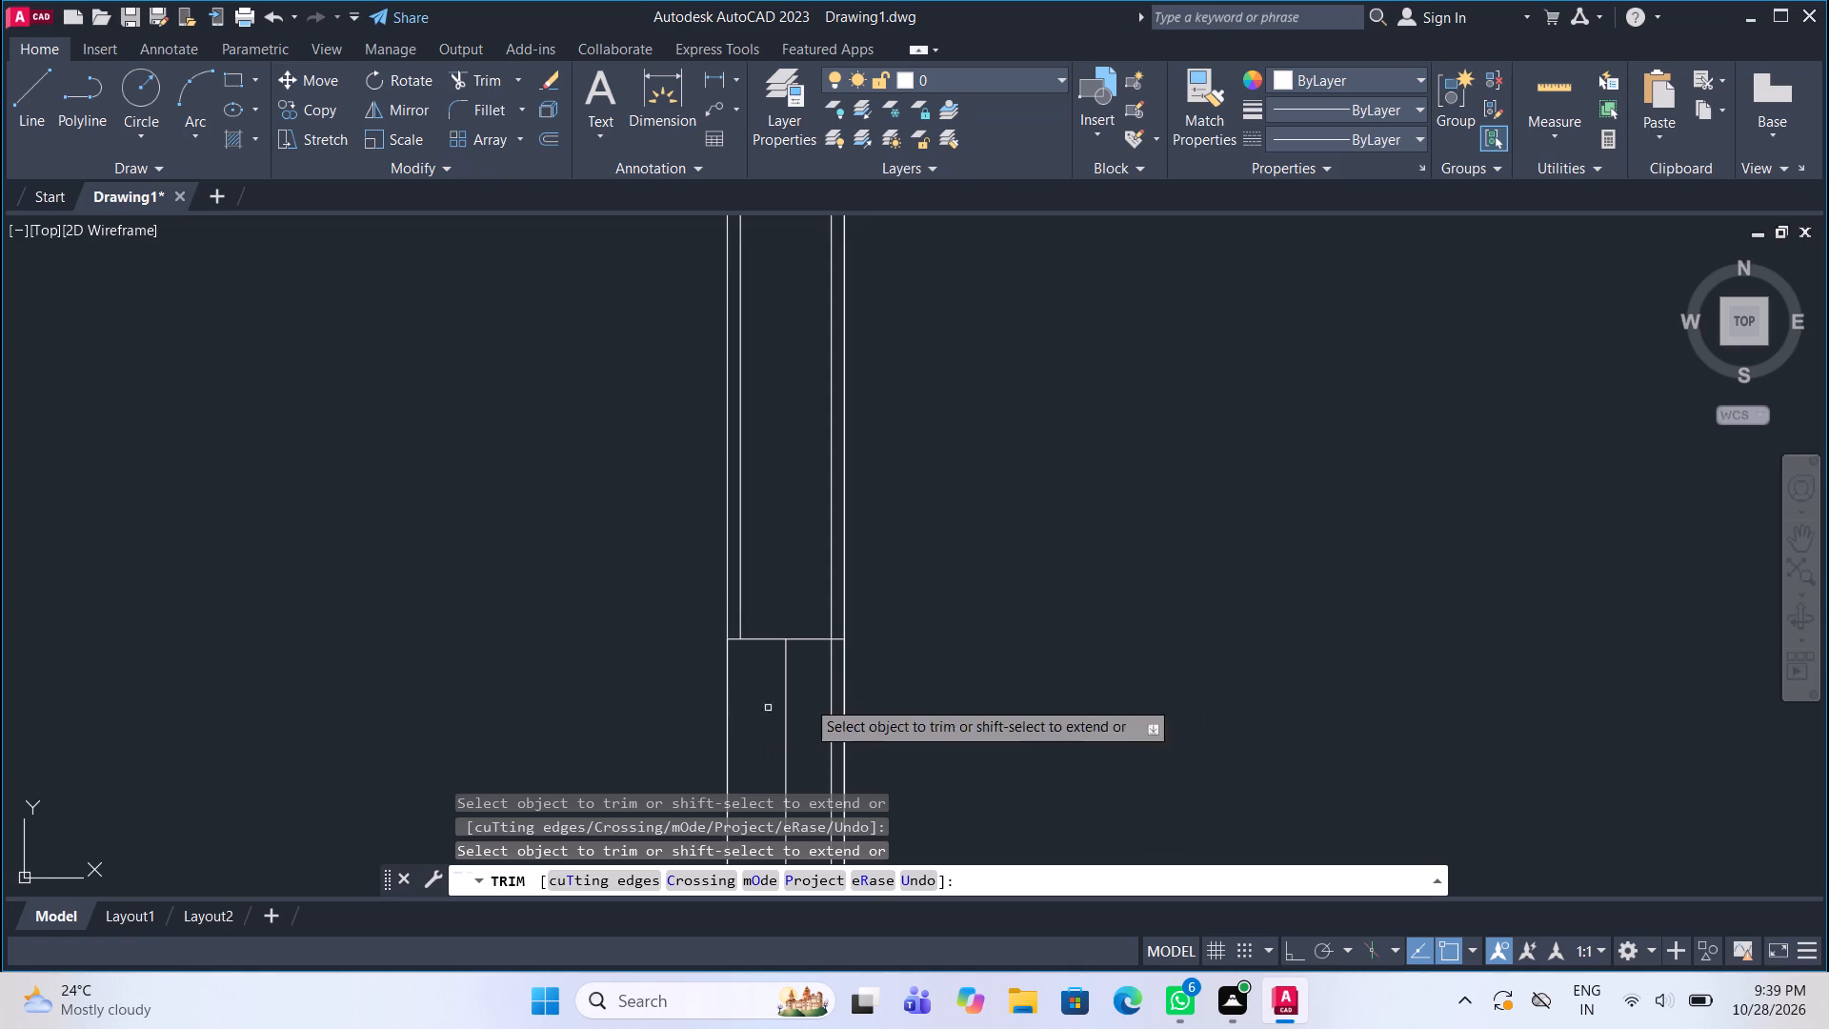
{"action": "left_click", "coordinate": [832, 693]}
Trim away the bottom boundary wall's outer offset line and the leftover offset pieces at the corner below the car.
{"action": "scroll", "coordinate": [768, 566], "scroll_direction": "down", "scroll_amount": 4}
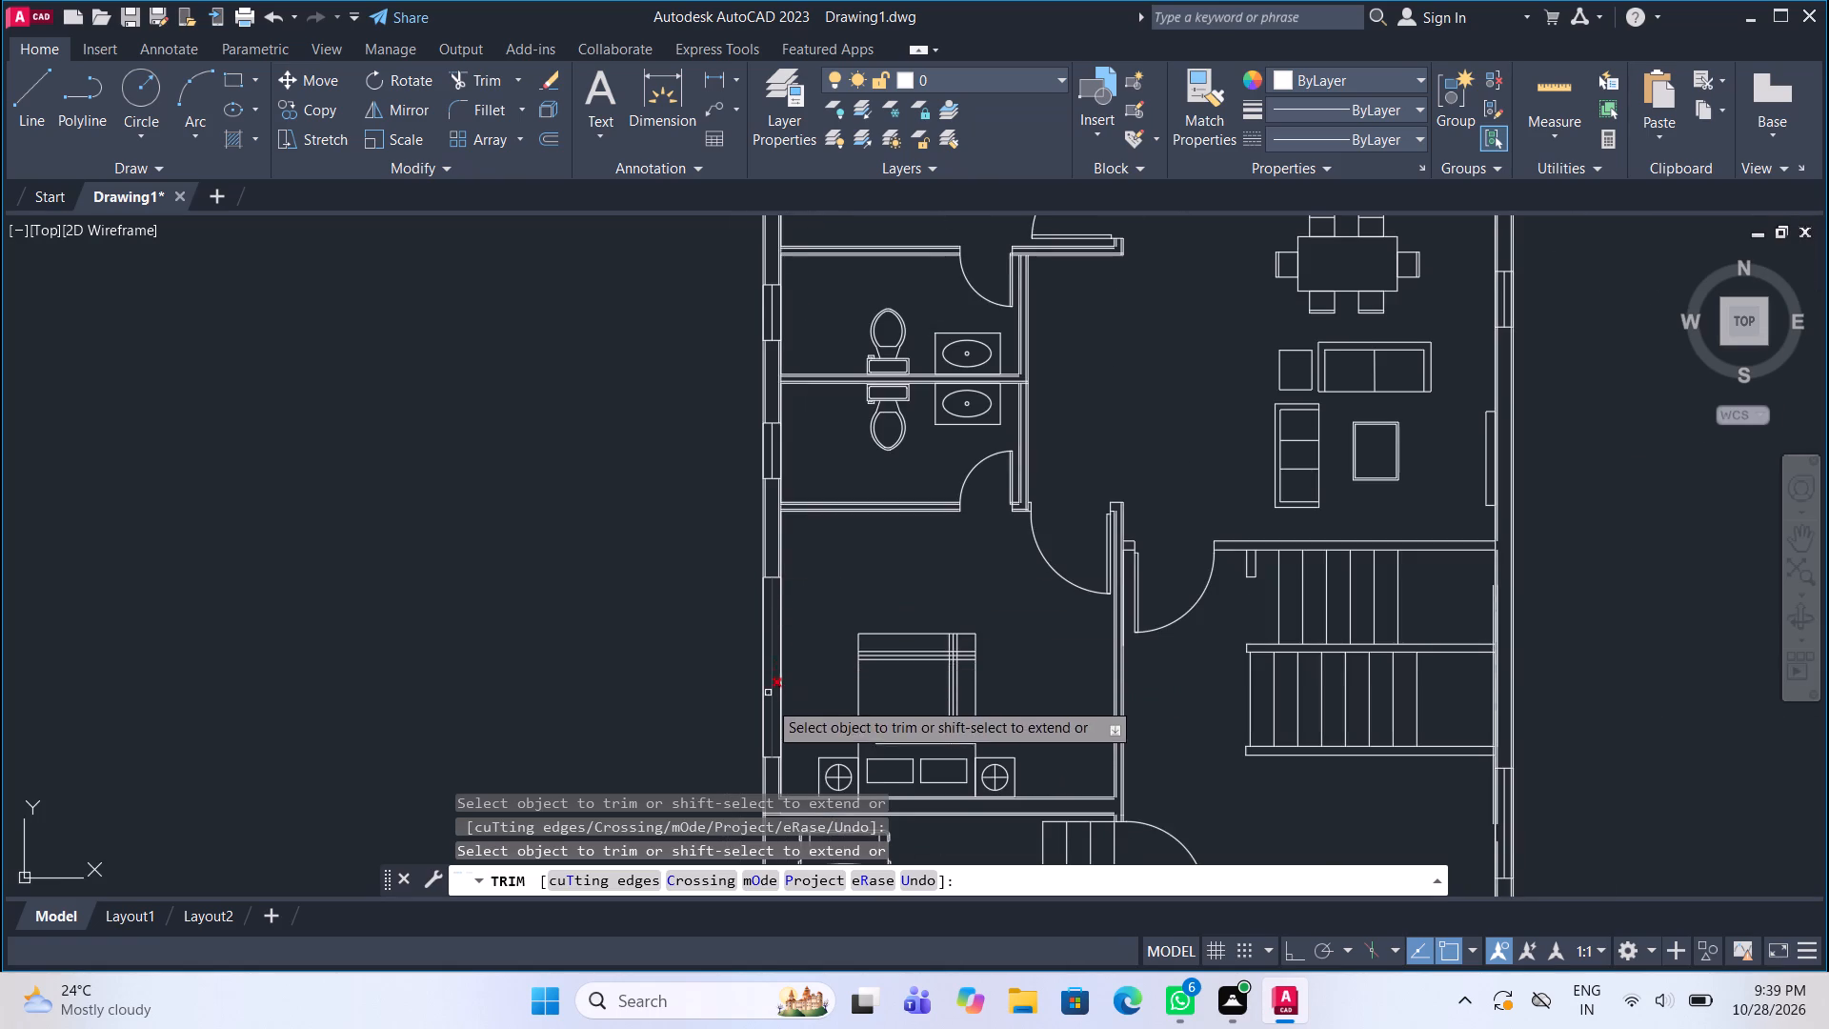
{"action": "middle_click_drag", "start_coordinate": [769, 714], "coordinate": [774, 315]}
{"action": "scroll", "coordinate": [785, 666], "scroll_direction": "up", "scroll_amount": 3}
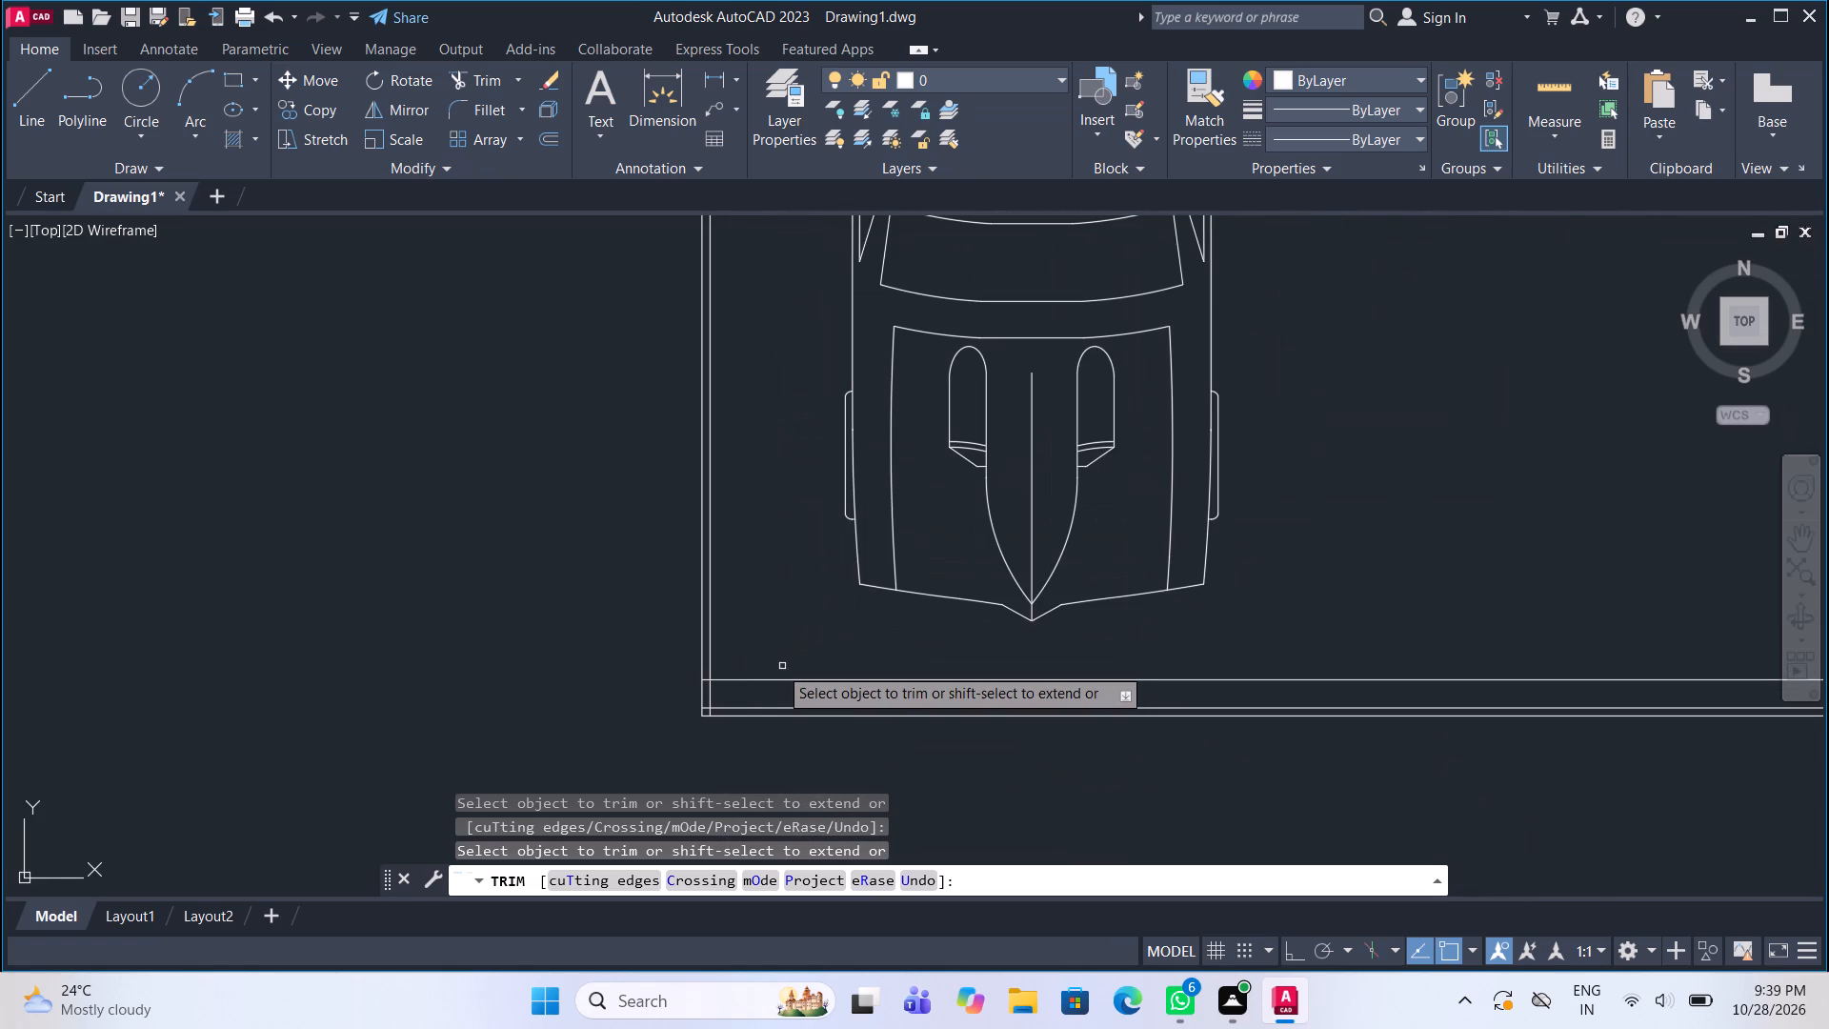
{"action": "scroll", "coordinate": [683, 676], "scroll_direction": "down", "scroll_amount": 3}
{"action": "scroll", "coordinate": [787, 696], "scroll_direction": "up", "scroll_amount": 2}
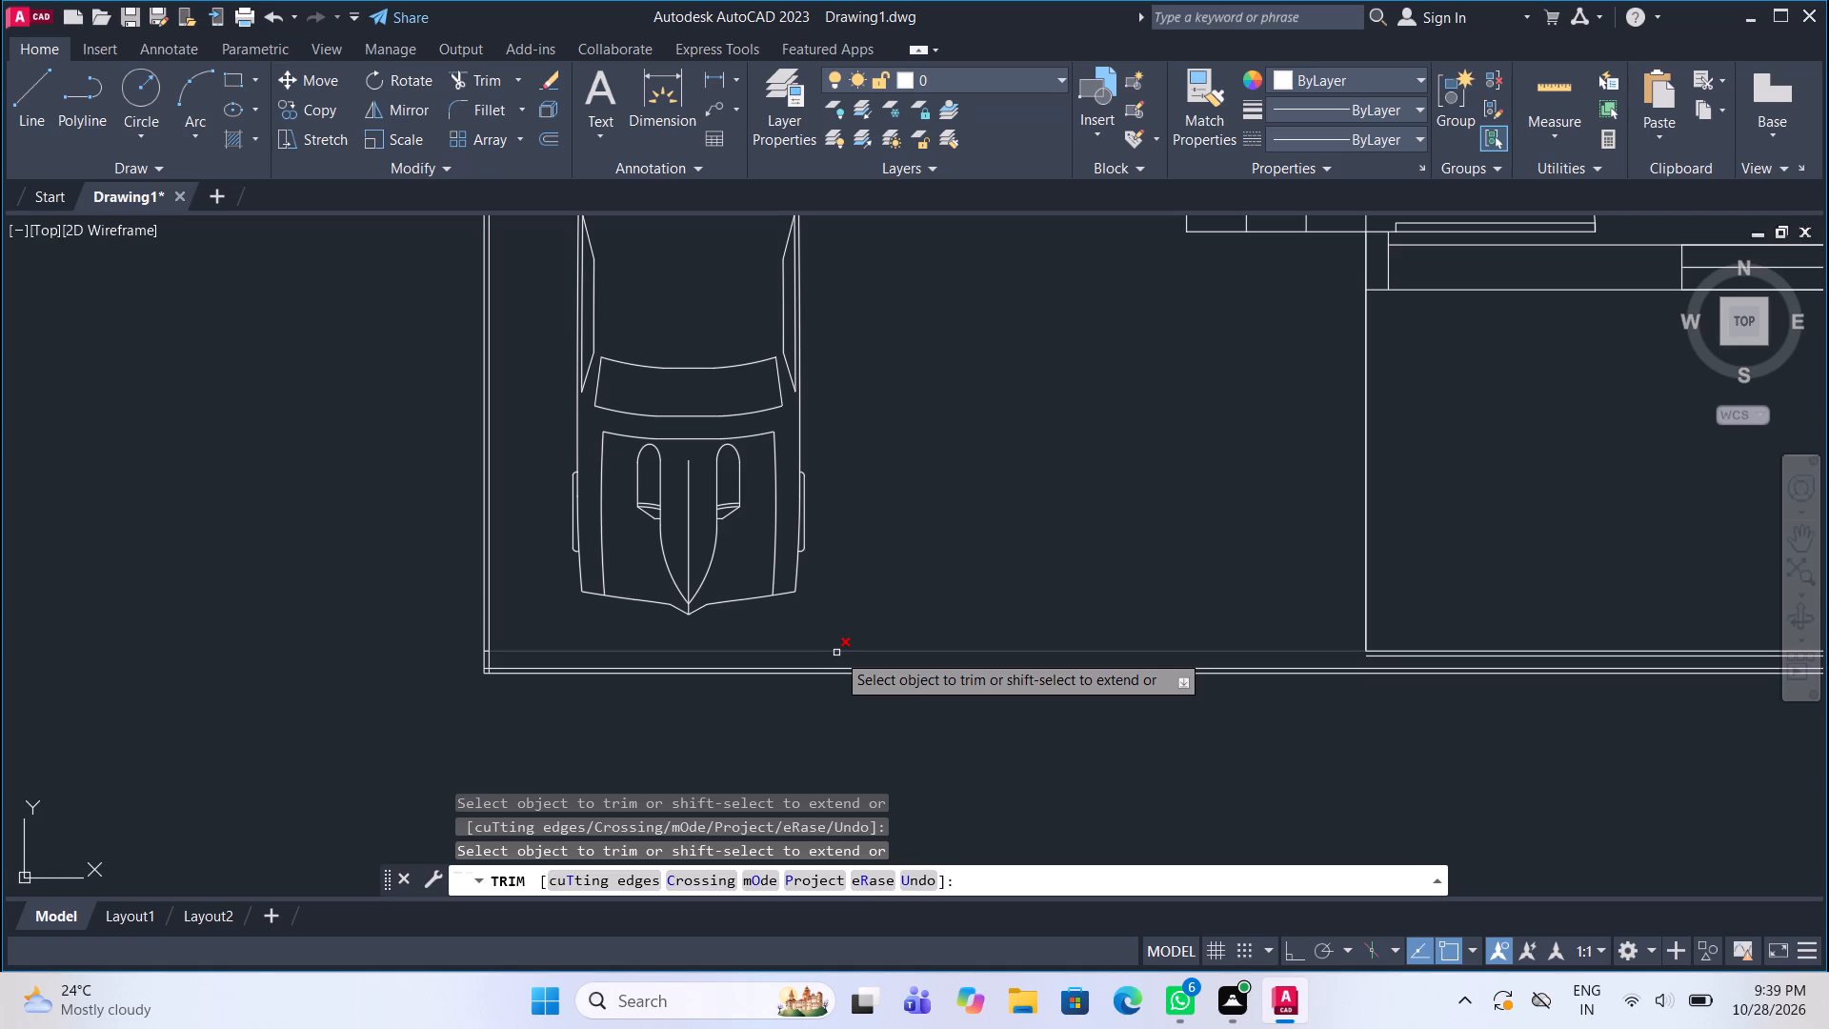
{"action": "scroll", "coordinate": [567, 677], "scroll_direction": "up", "scroll_amount": 1}
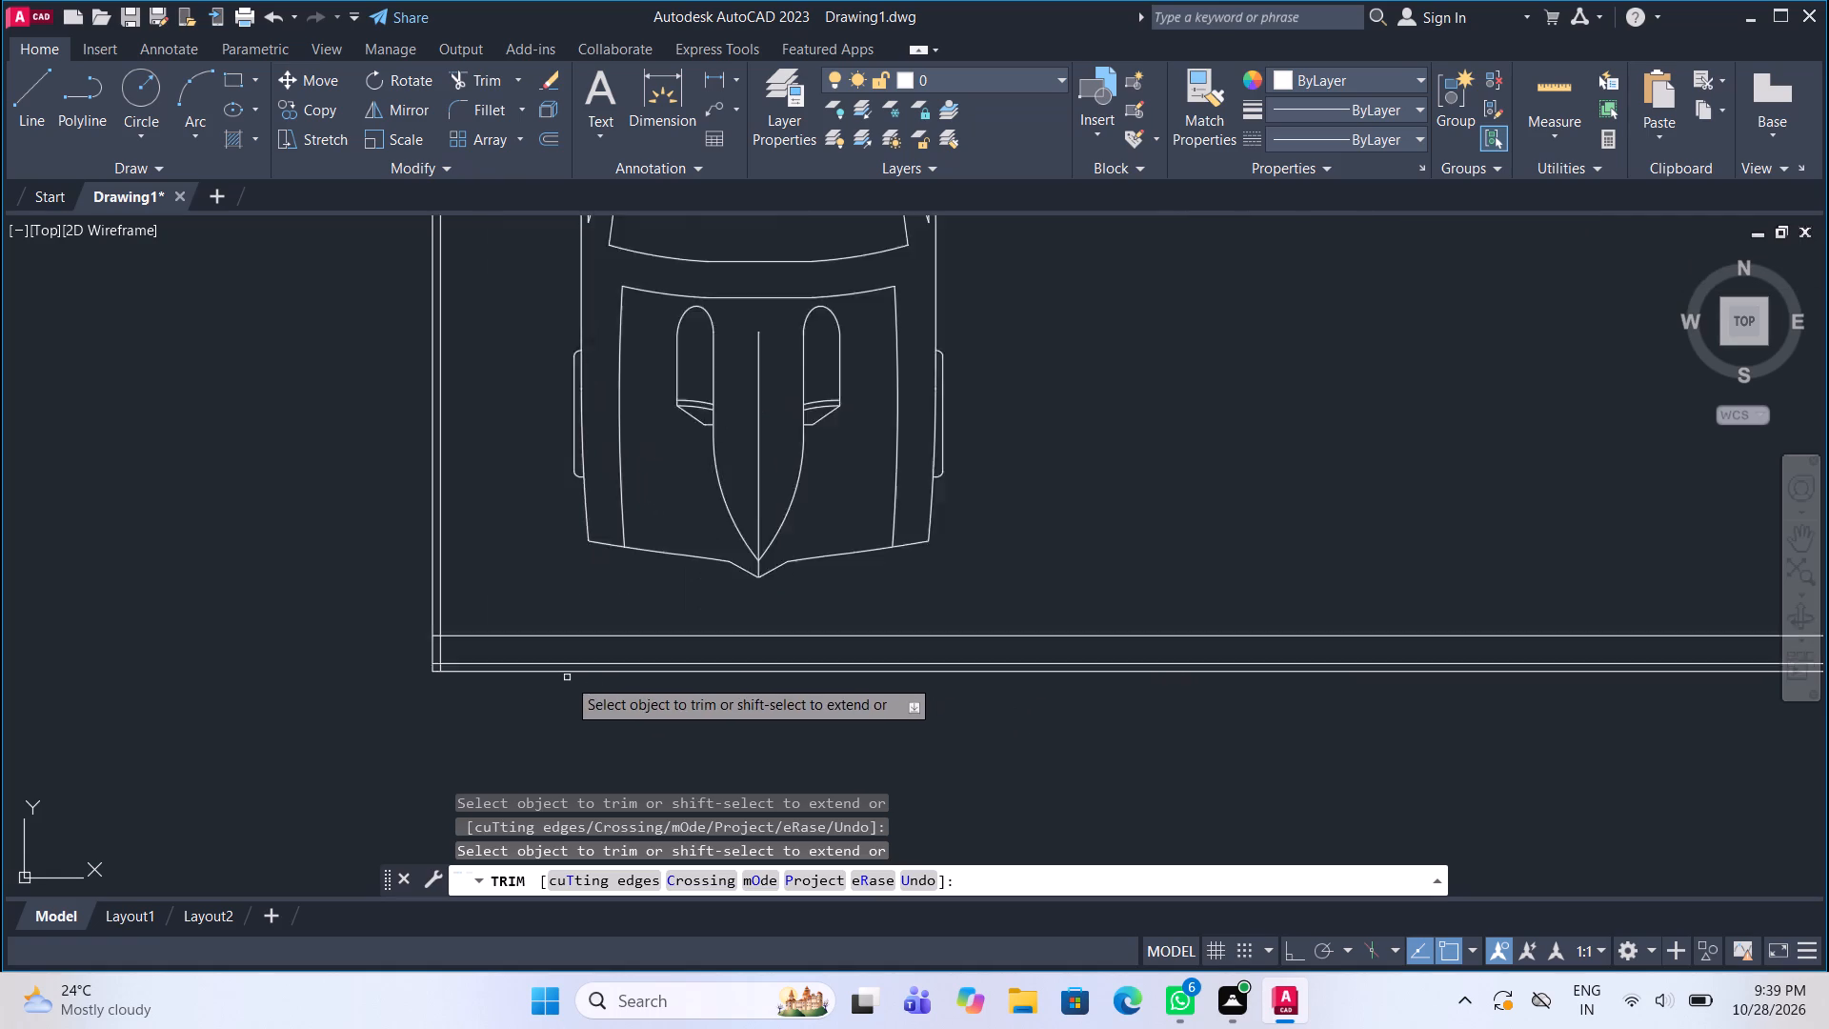
{"action": "scroll", "coordinate": [567, 677], "scroll_direction": "up", "scroll_amount": 1}
{"action": "left_click", "coordinate": [553, 656]}
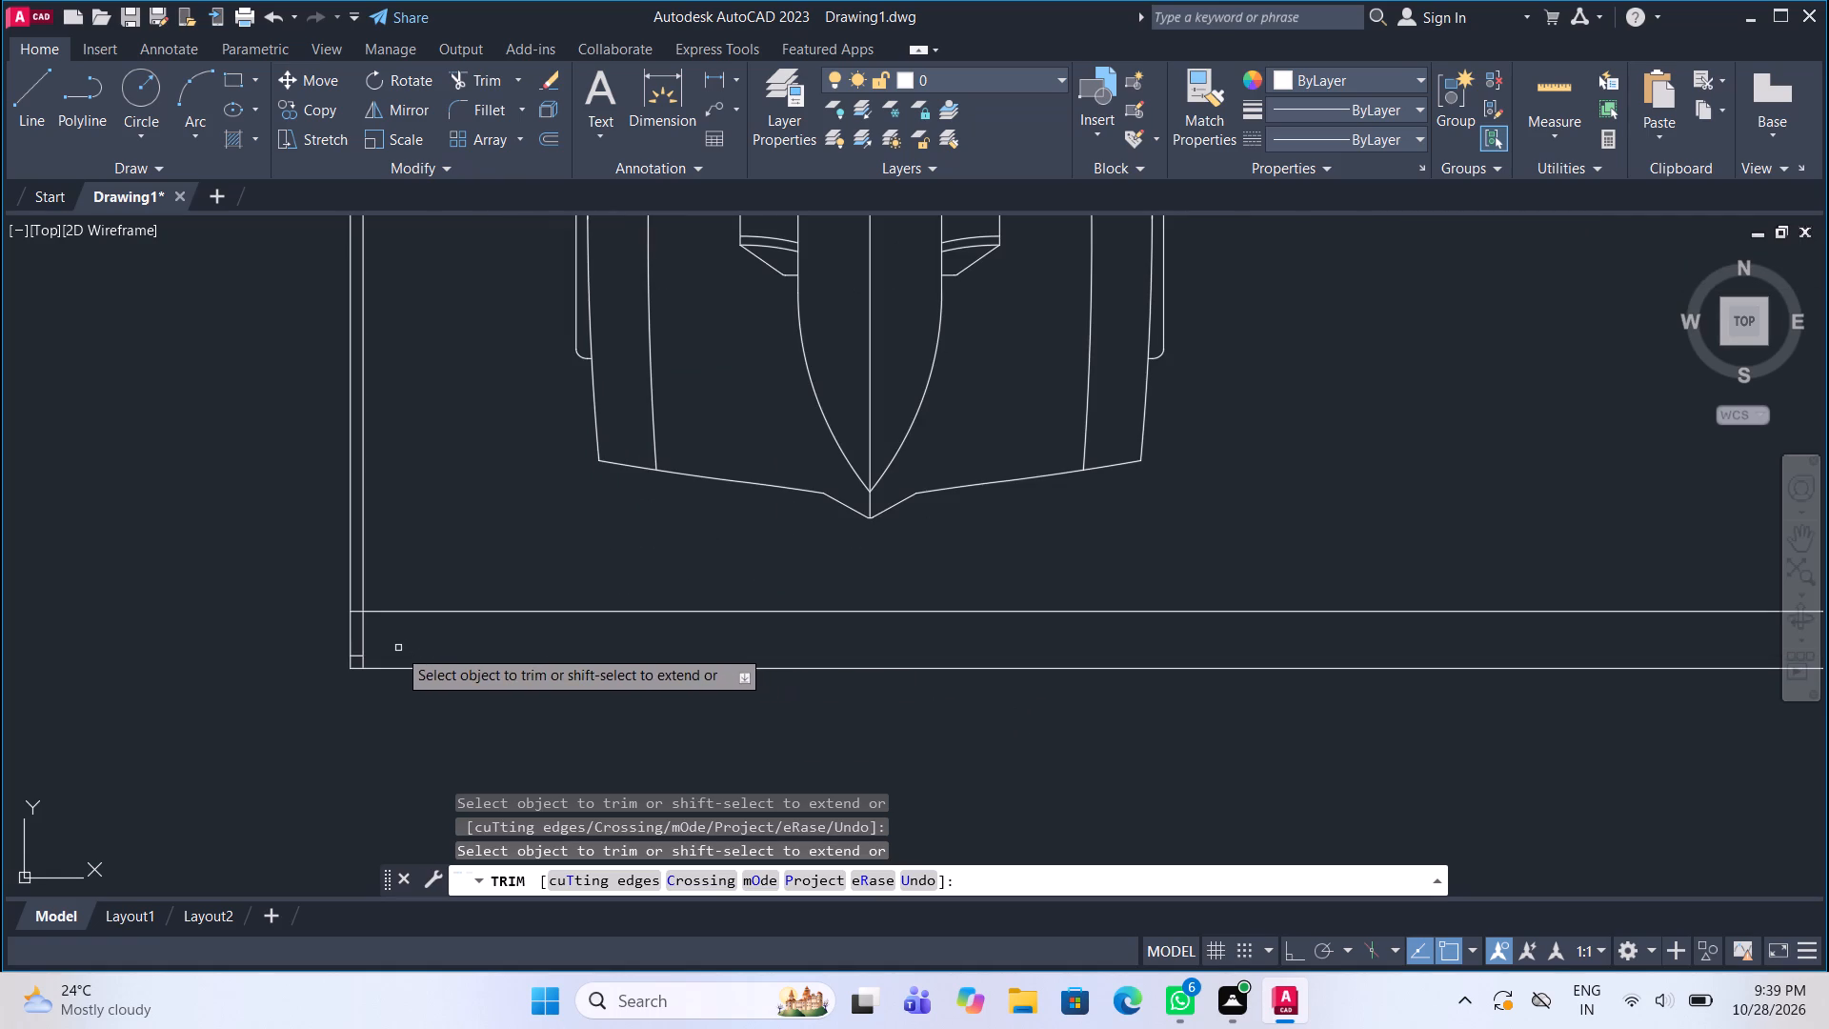
{"action": "double_click", "coordinate": [355, 658]}
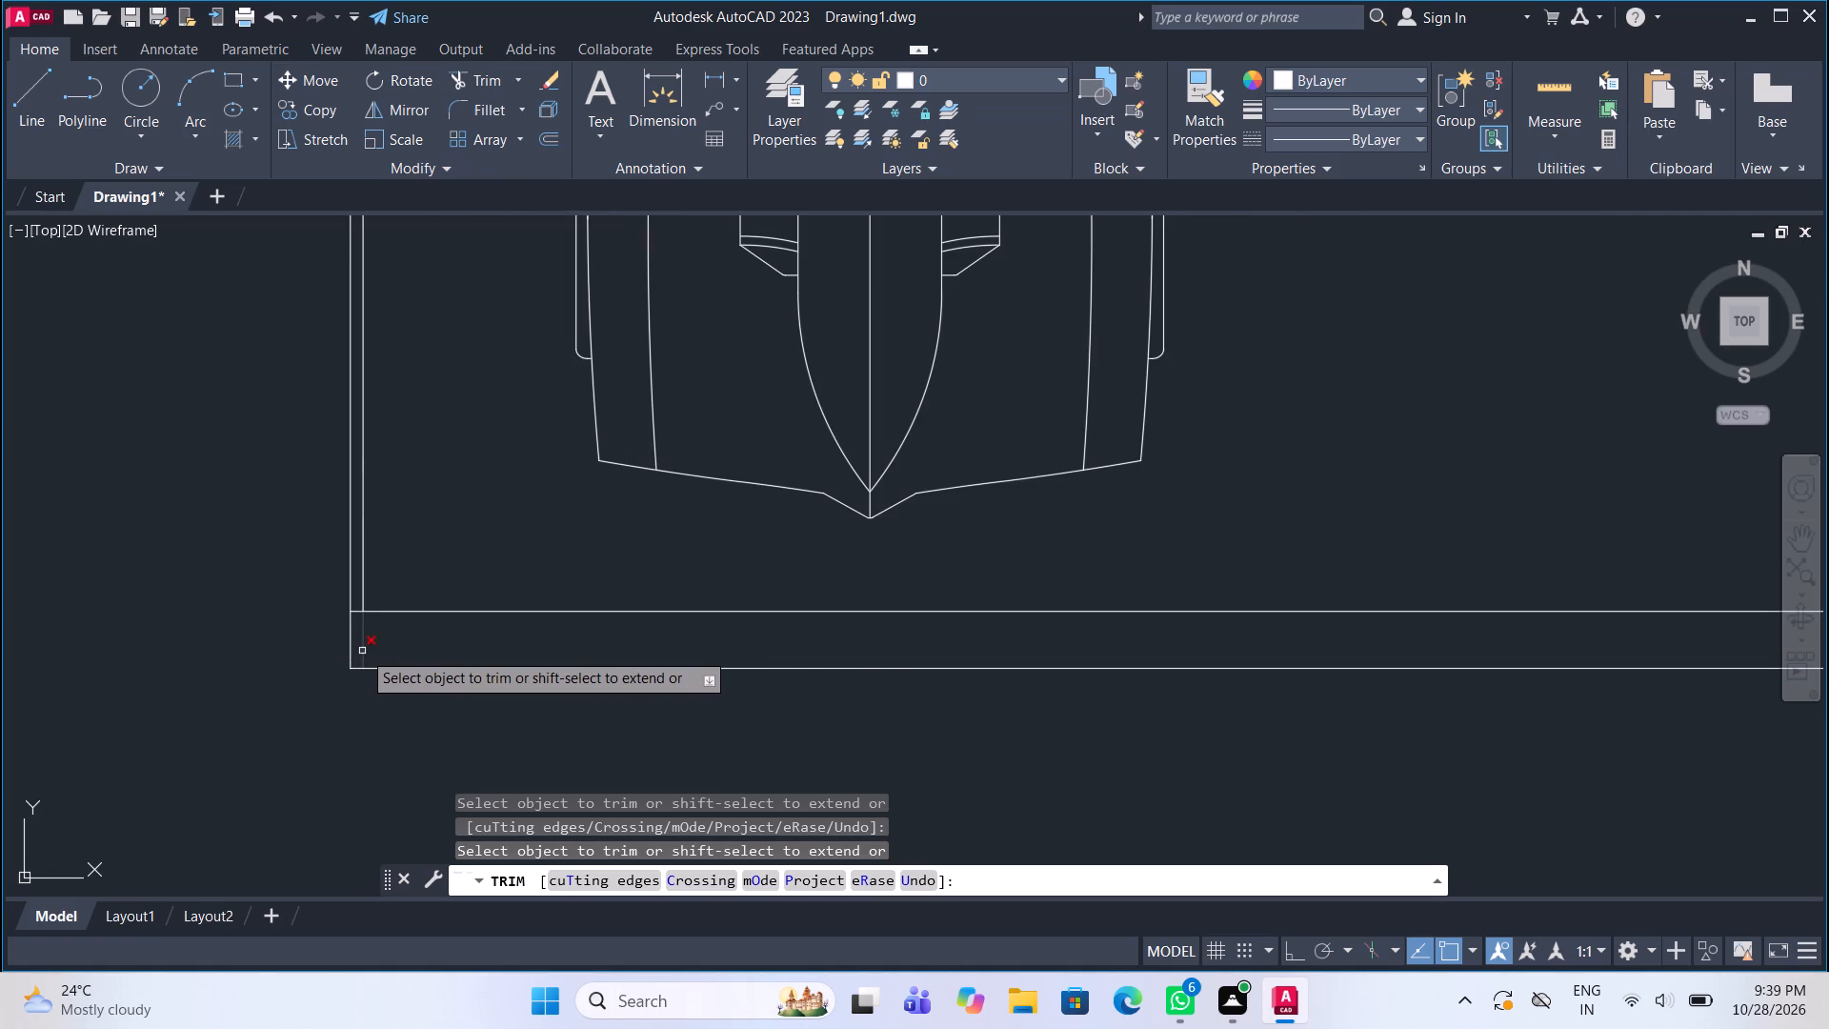
{"action": "left_click", "coordinate": [364, 651]}
{"action": "scroll", "coordinate": [362, 629], "scroll_direction": "down", "scroll_amount": 4}
Trim away the bottom boundary wall's inner offset line along the planted area.
{"action": "middle_click_drag", "start_coordinate": [664, 647], "coordinate": [484, 636]}
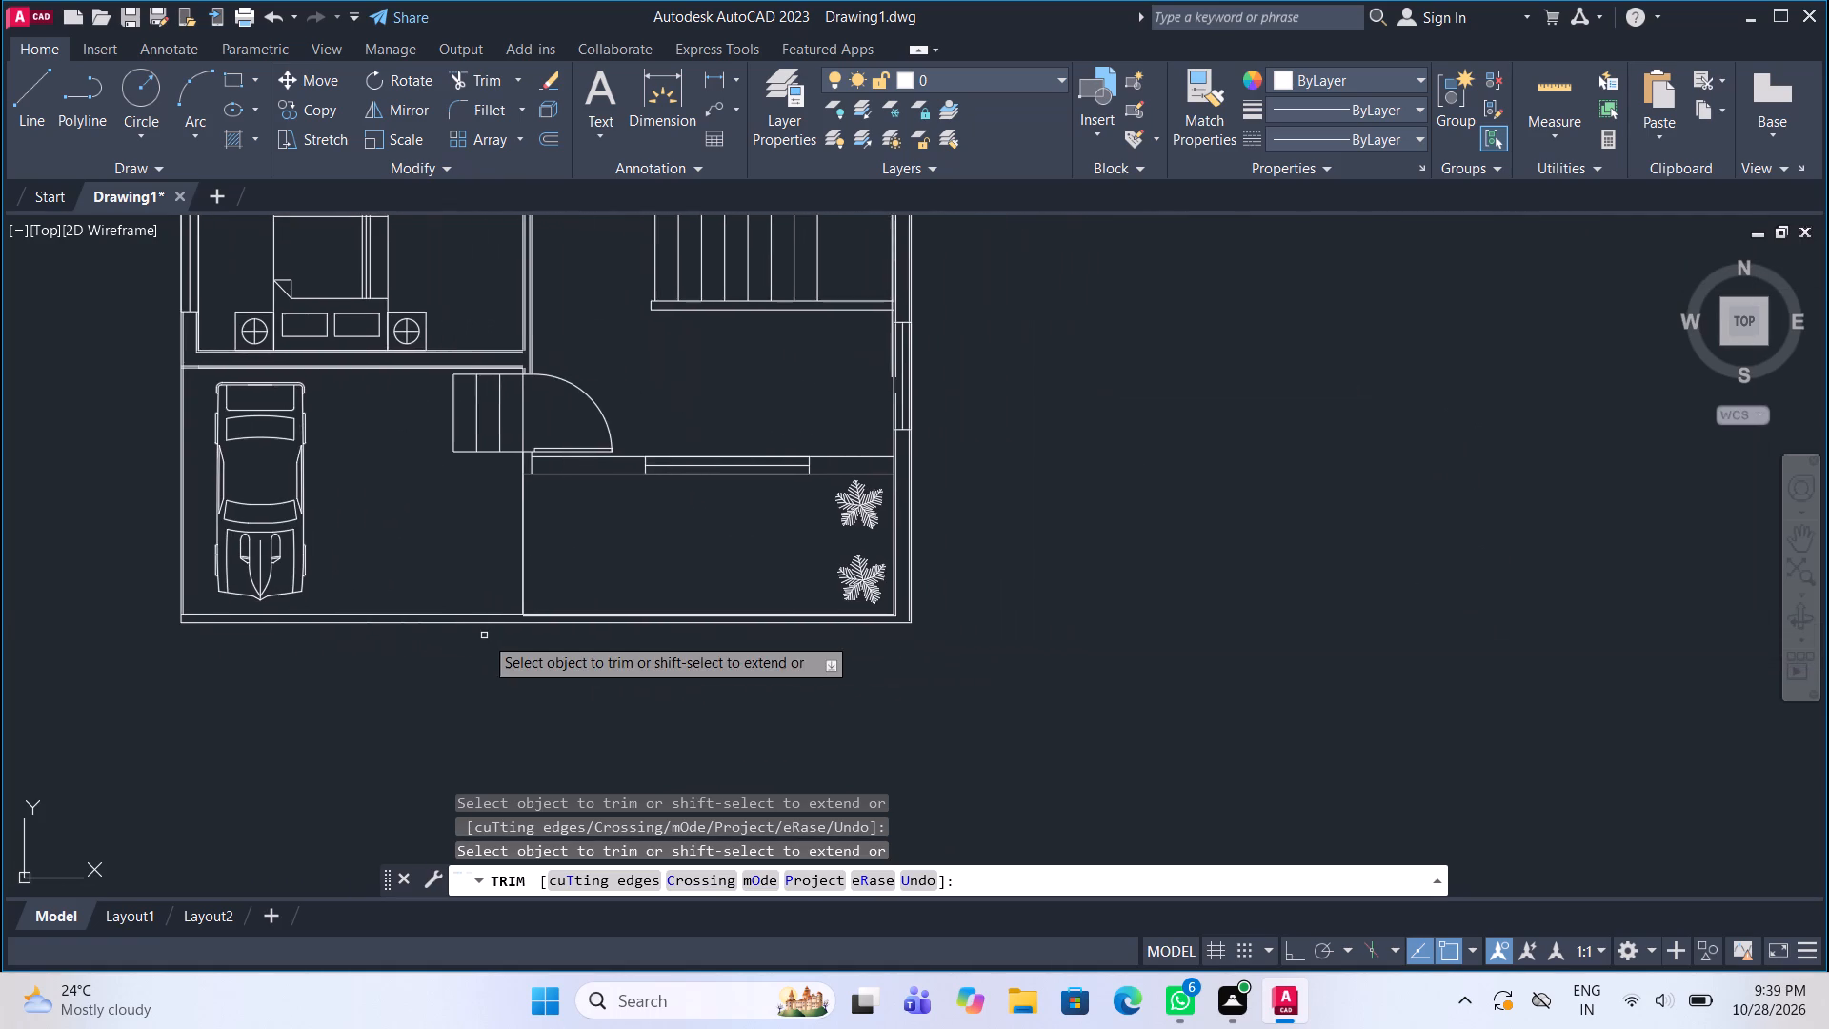
{"action": "scroll", "coordinate": [509, 624], "scroll_direction": "up", "scroll_amount": 3}
{"action": "left_click", "coordinate": [564, 598]}
{"action": "scroll", "coordinate": [563, 605], "scroll_direction": "down", "scroll_amount": 3}
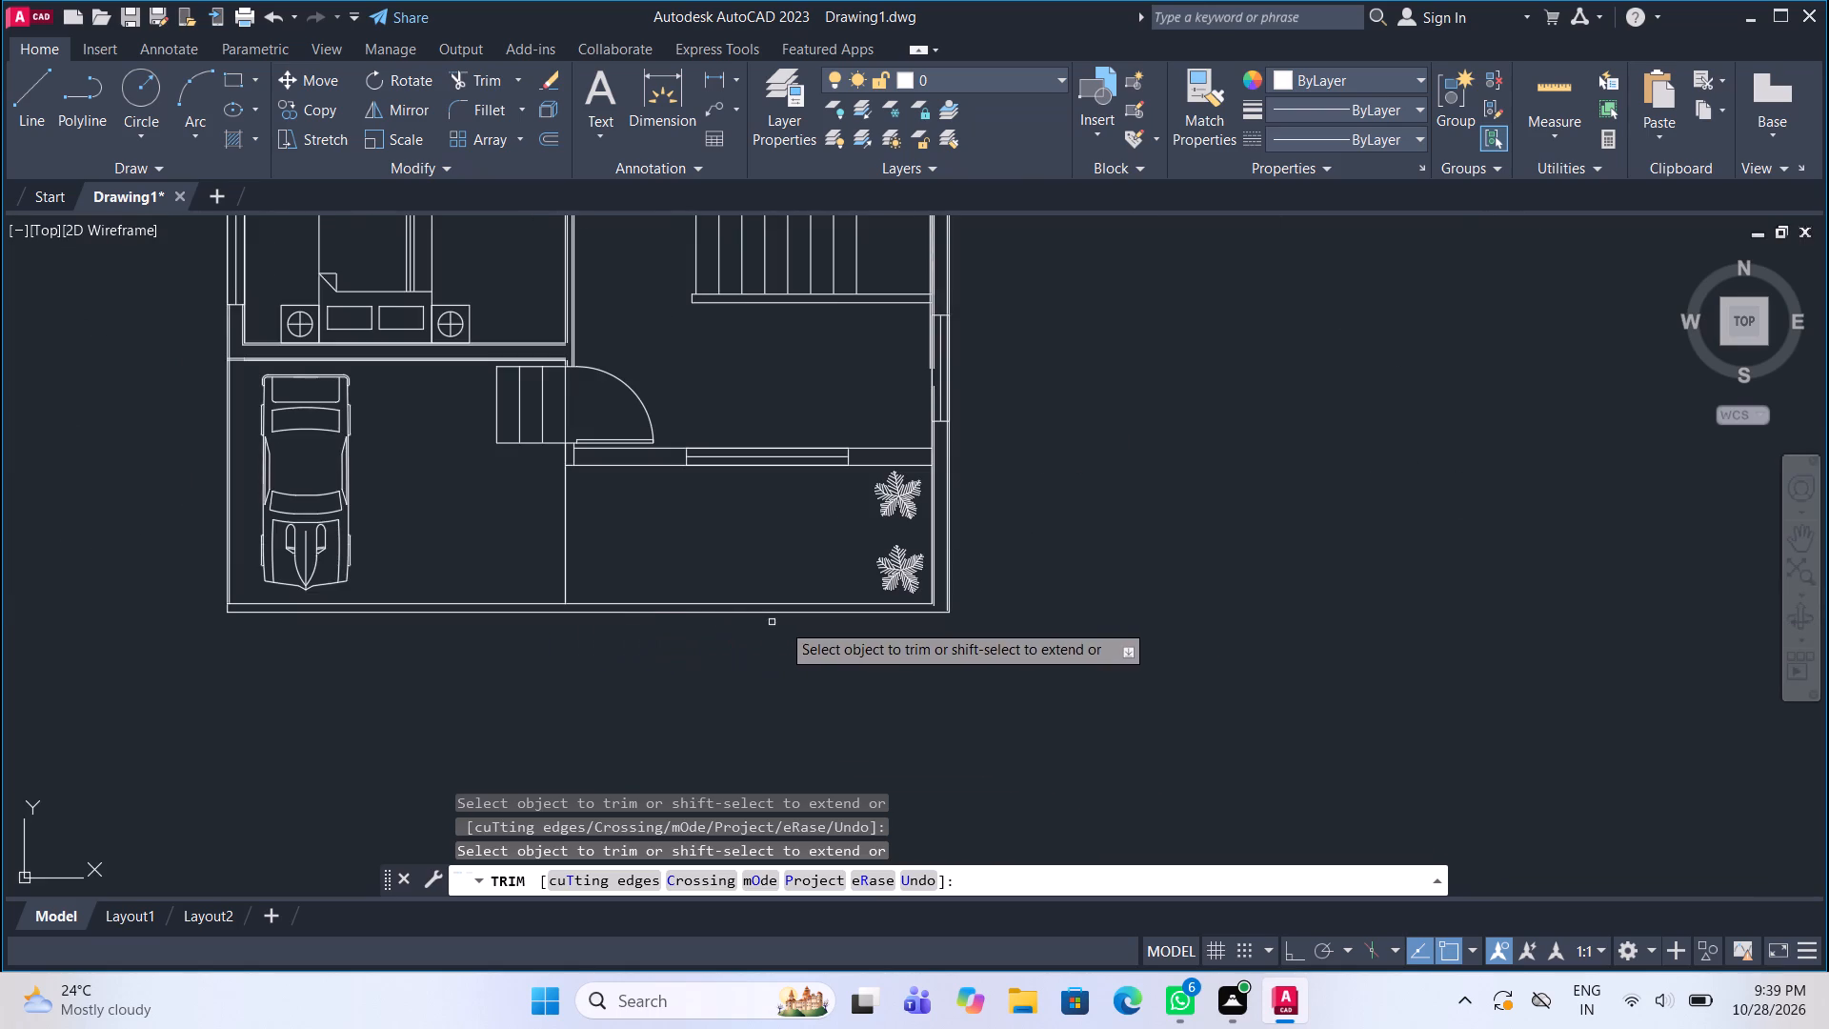
Draw two short lines extending the right outer wall's offset lines down to the bottom boundary's outer line at the planted corner.
{"action": "scroll", "coordinate": [954, 585], "scroll_direction": "up", "scroll_amount": 3}
{"action": "middle_click_drag", "start_coordinate": [945, 597], "coordinate": [864, 596]}
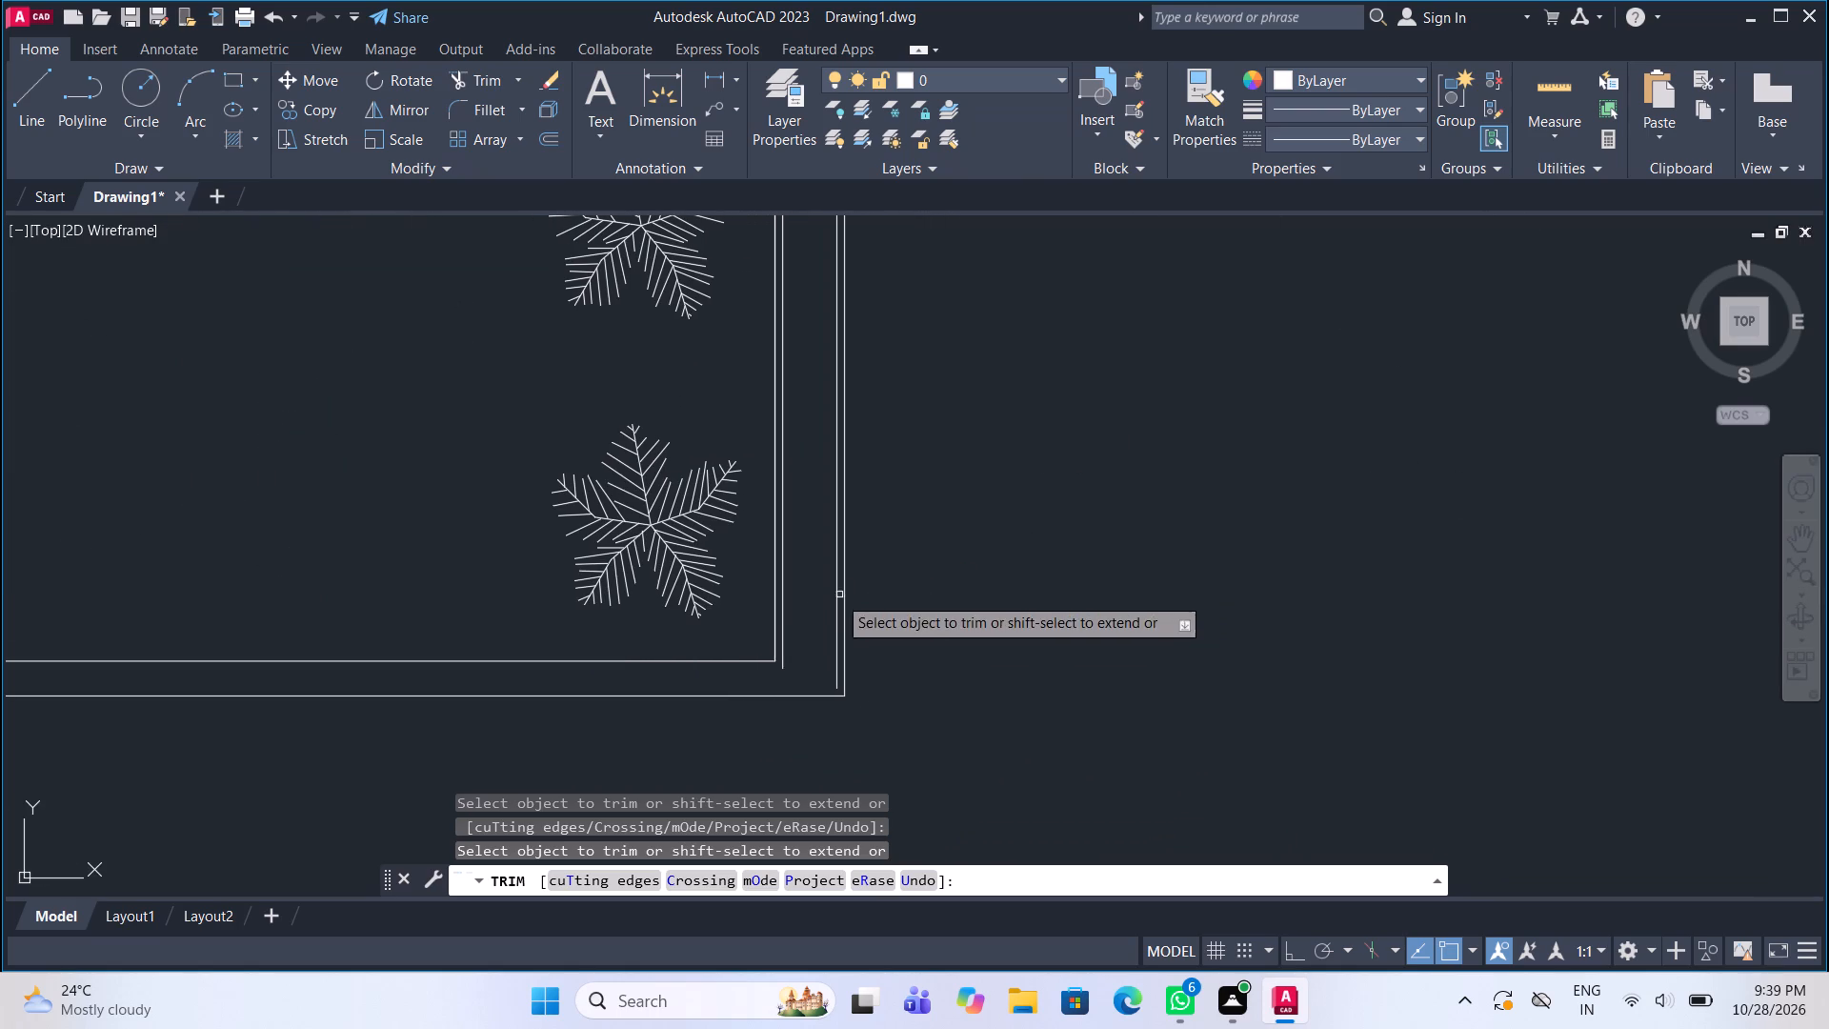
{"action": "middle_click", "coordinate": [754, 633]}
{"action": "left_click", "coordinate": [36, 95]}
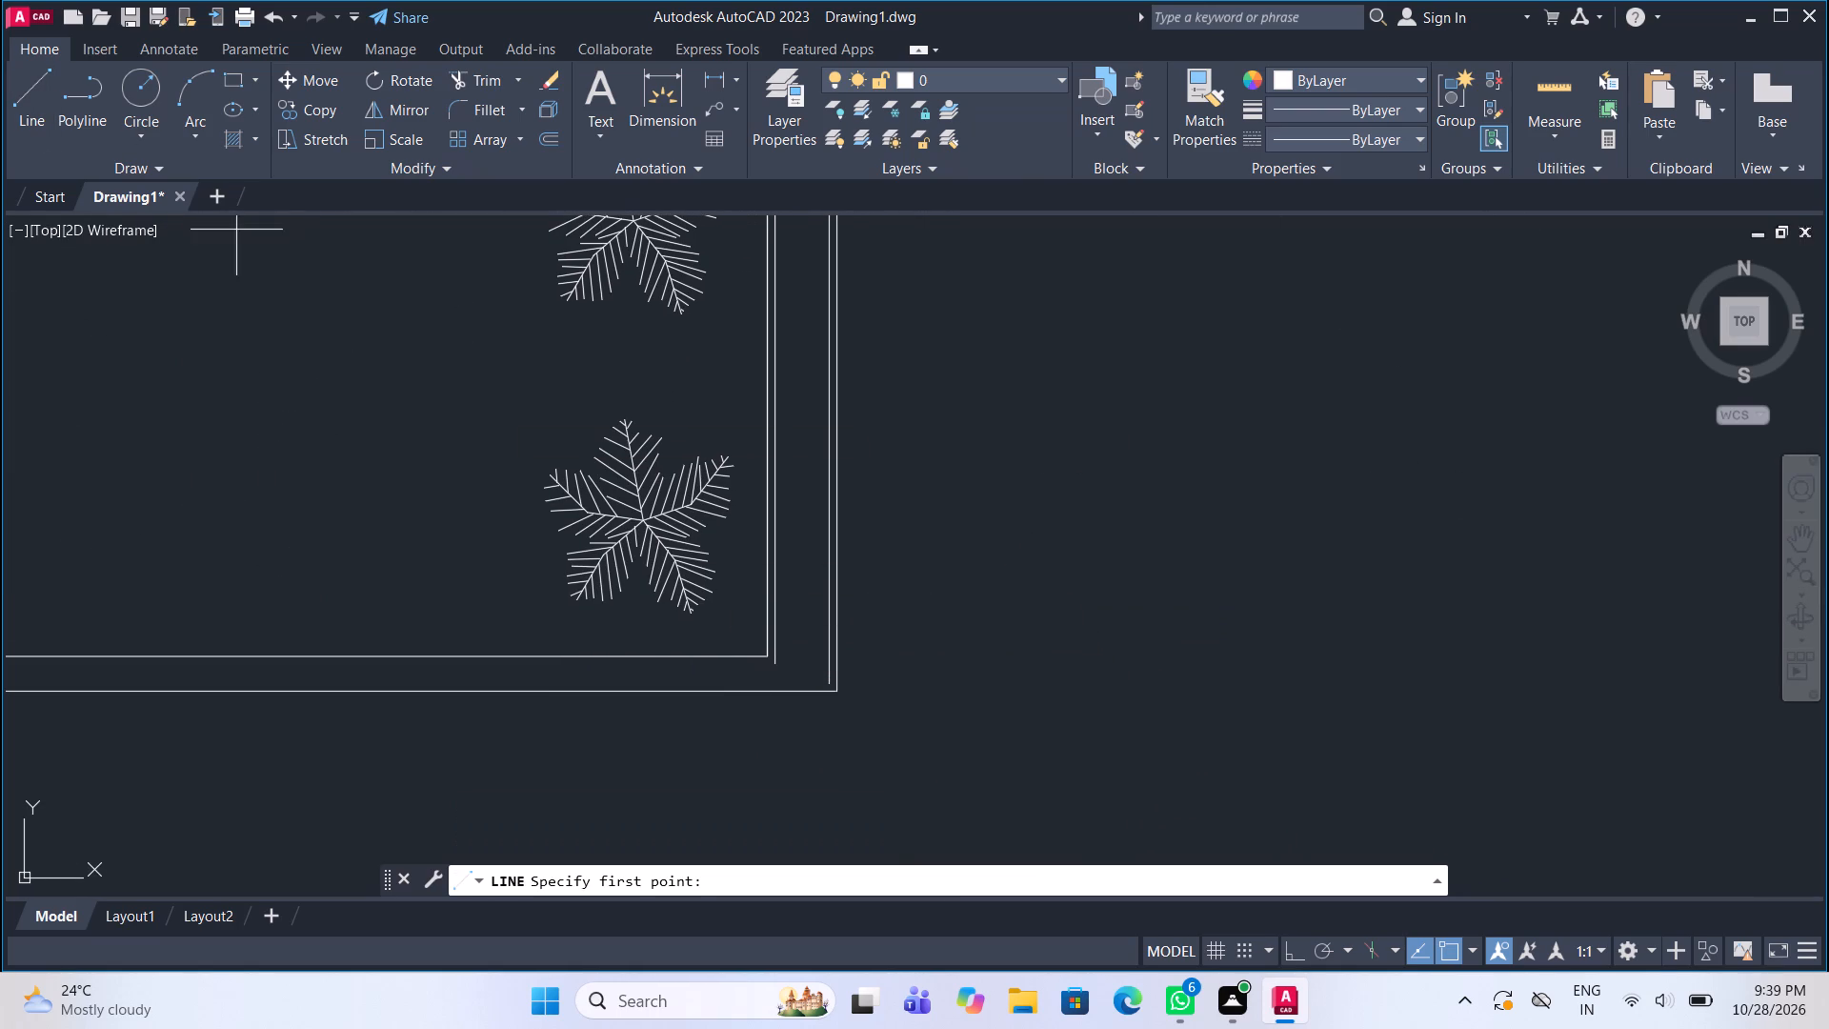
{"action": "double_click", "coordinate": [774, 656]}
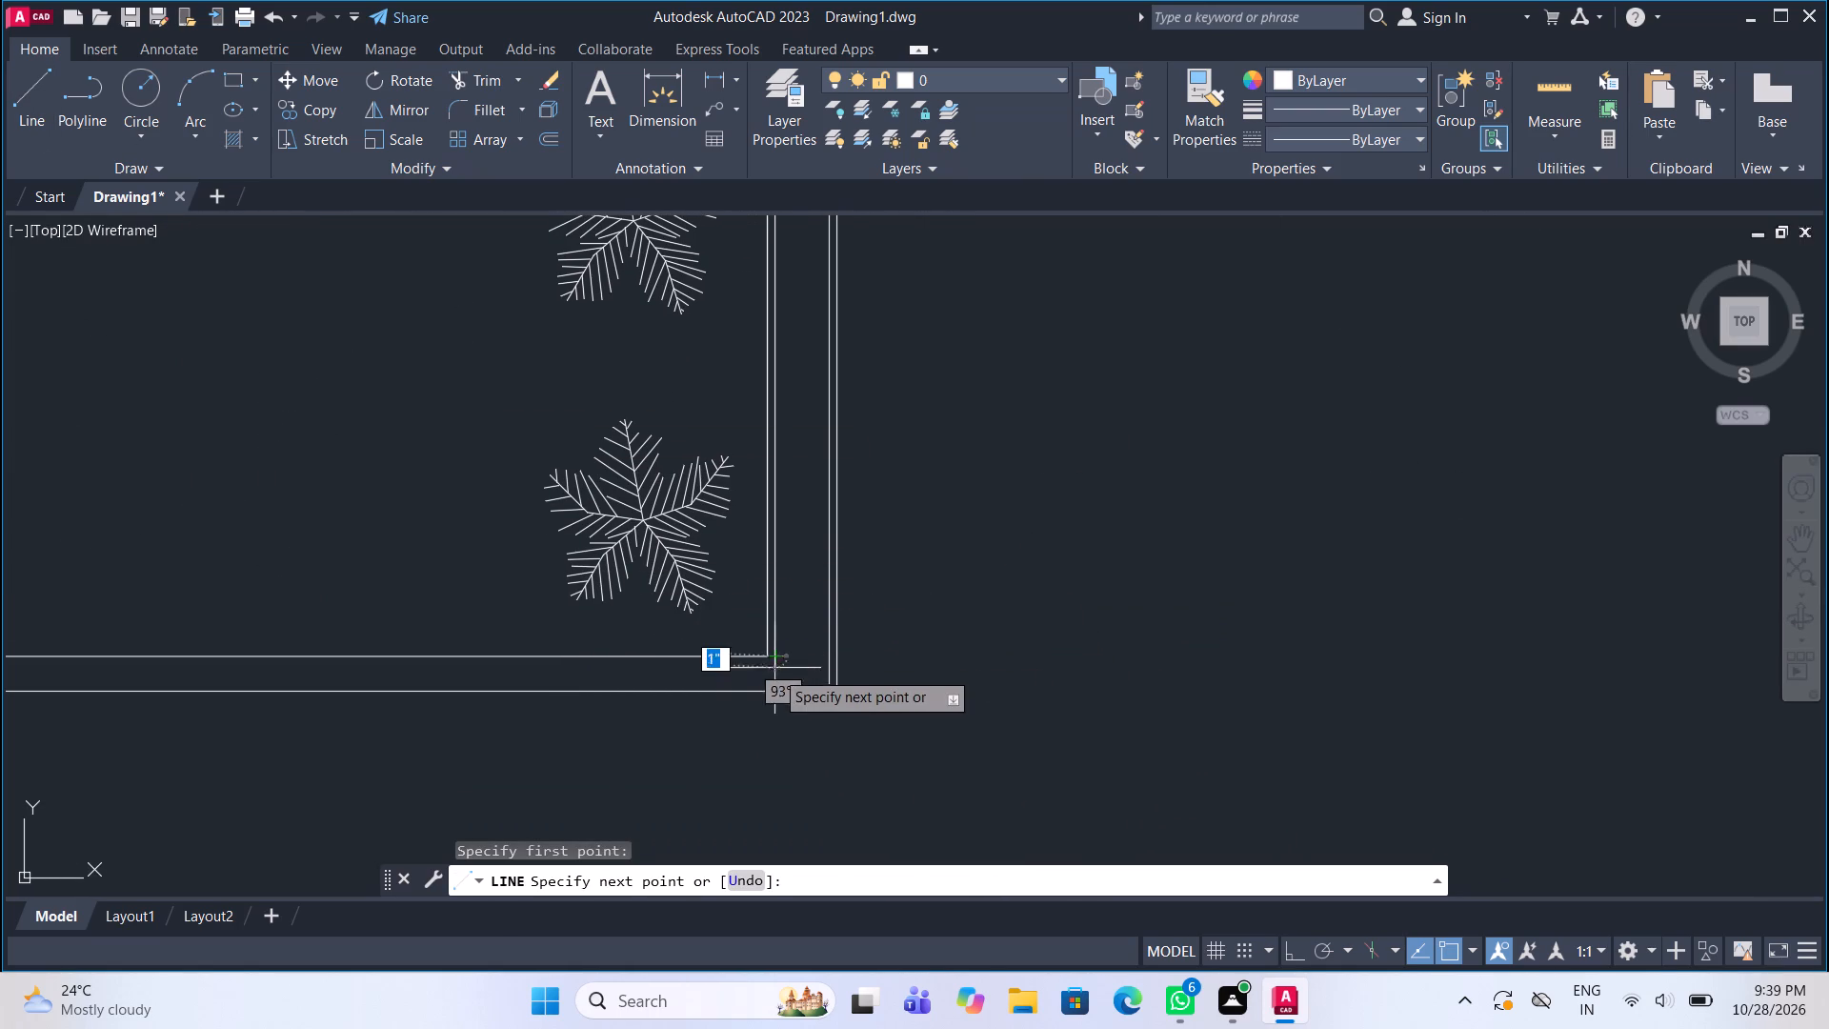
{"action": "left_click", "coordinate": [774, 688]}
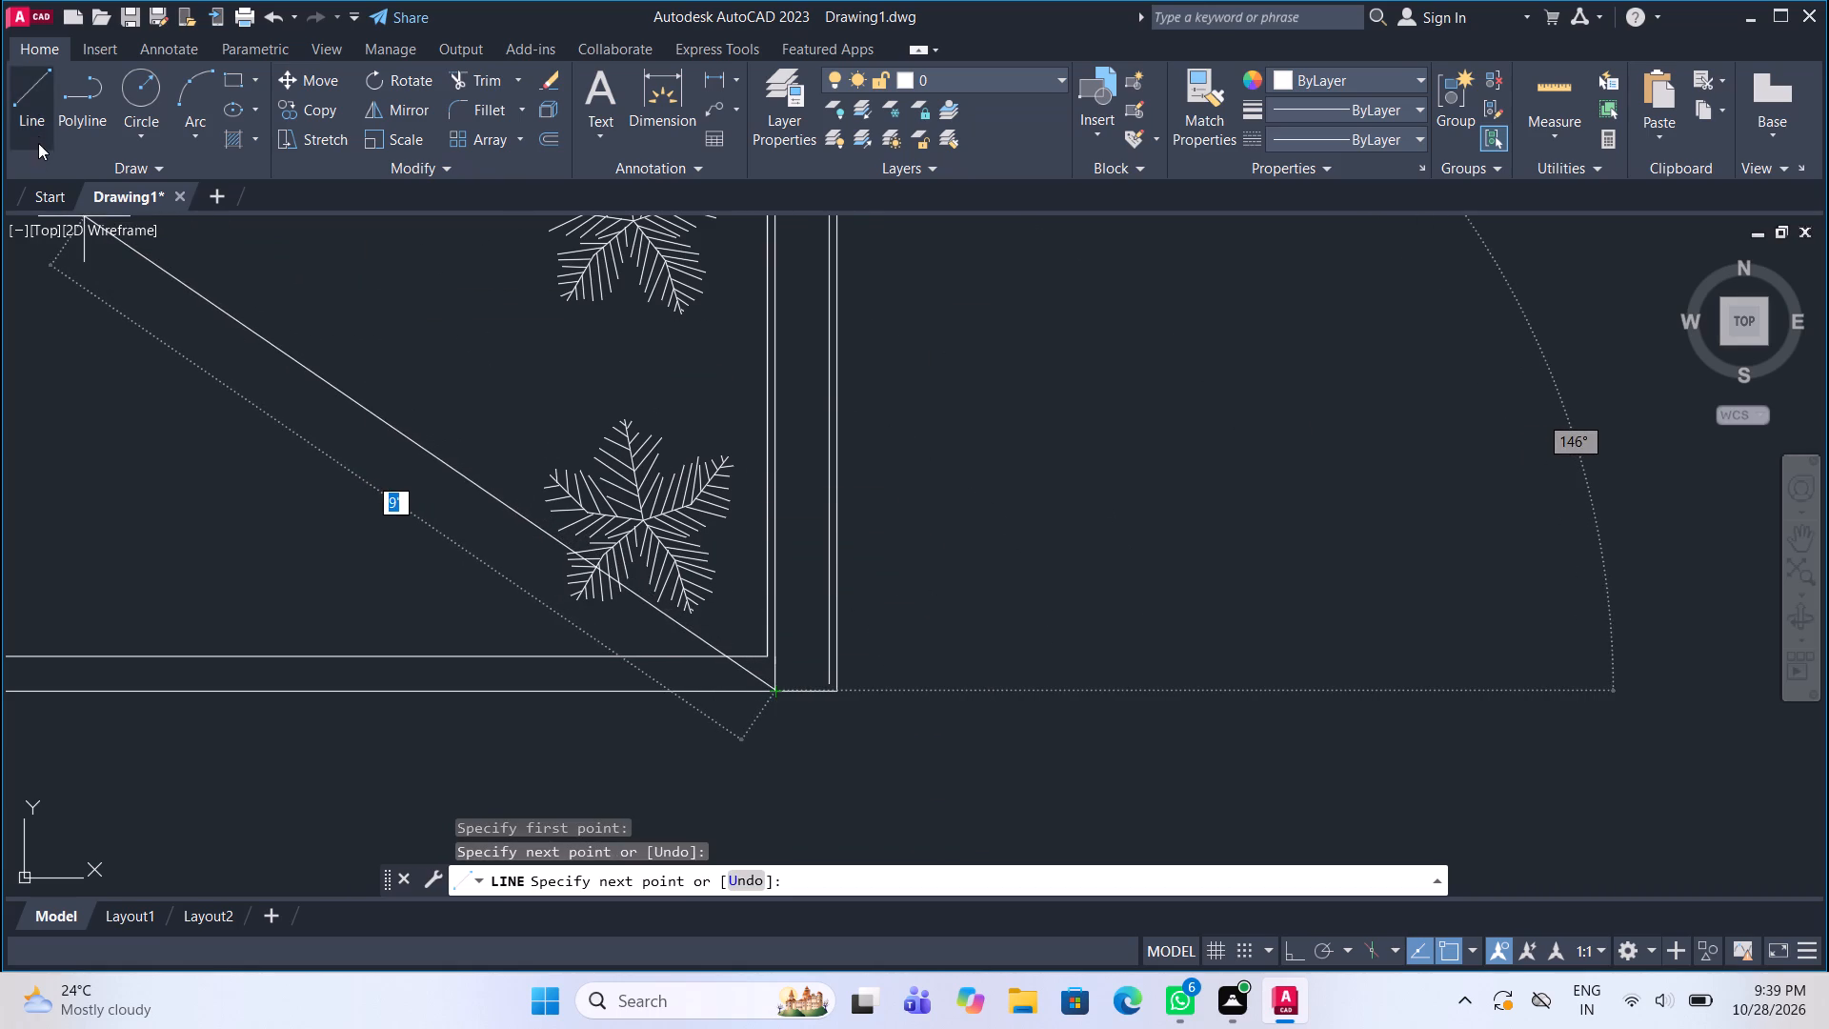
{"action": "left_click", "coordinate": [38, 131]}
{"action": "scroll", "coordinate": [833, 685], "scroll_direction": "up", "scroll_amount": 2}
{"action": "left_click", "coordinate": [807, 680]}
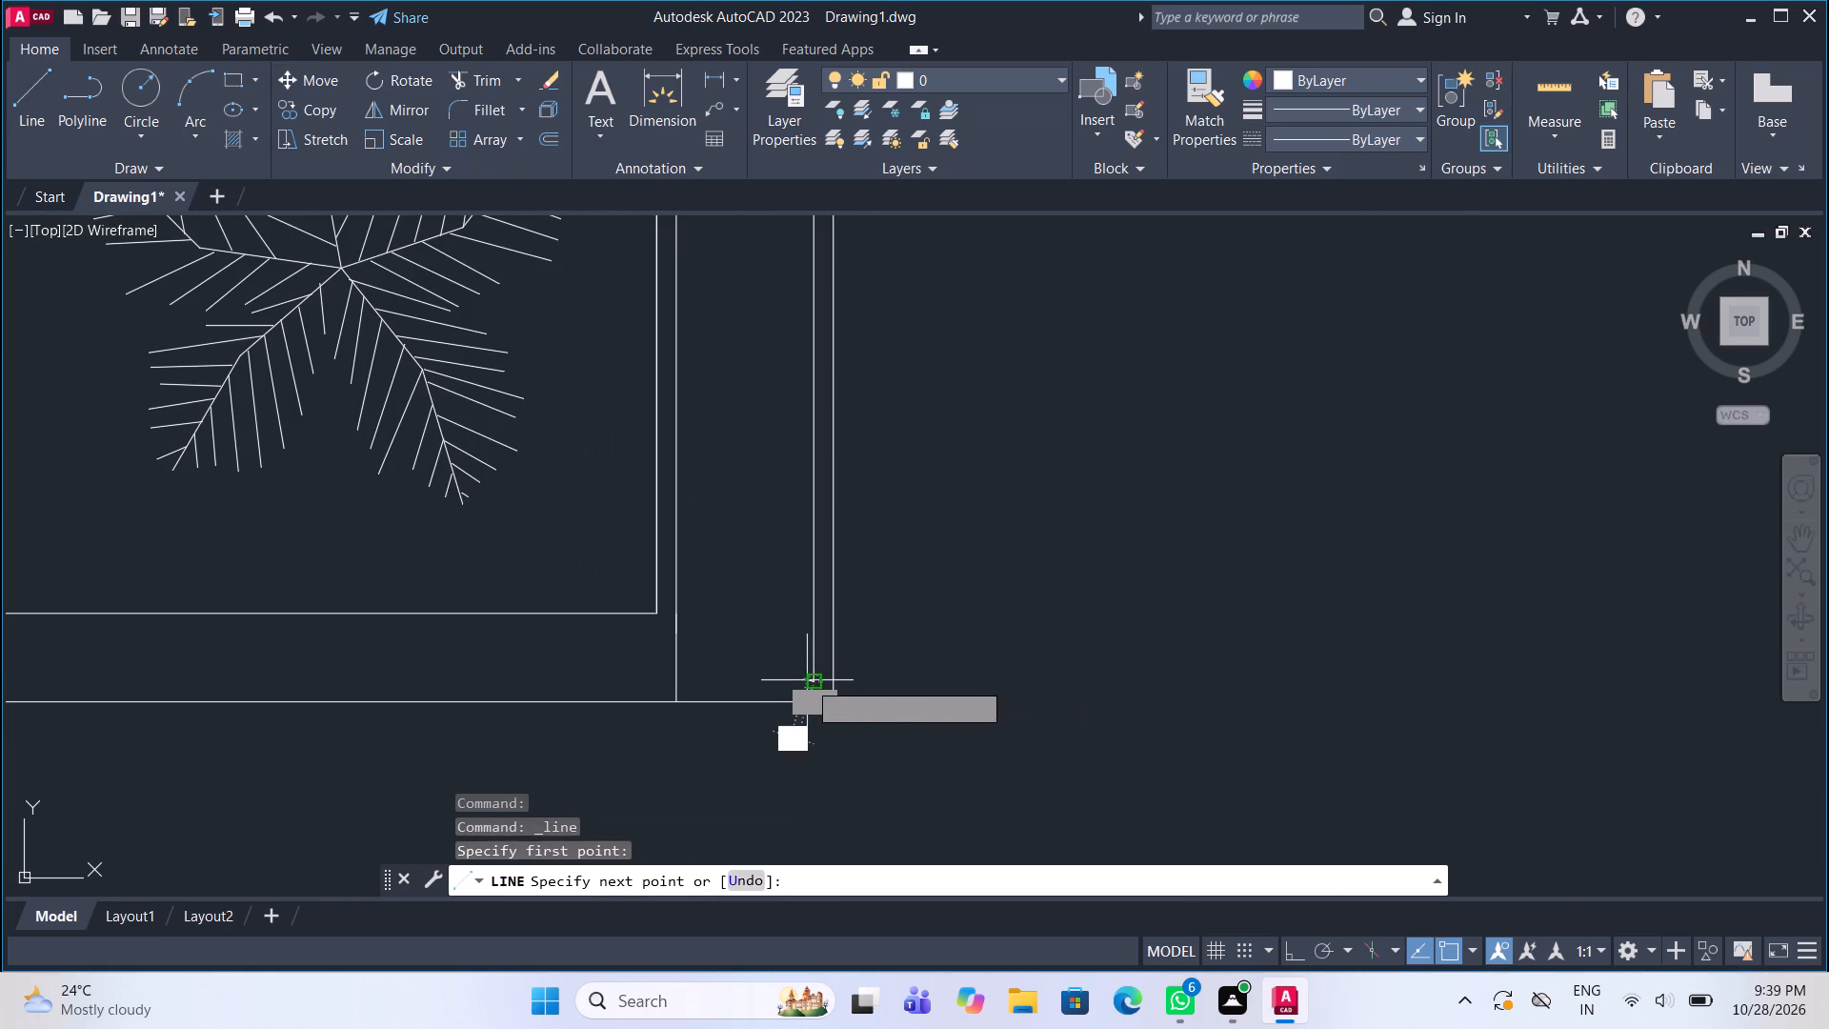
{"action": "left_click", "coordinate": [808, 697]}
{"action": "key", "text": "Escape"}
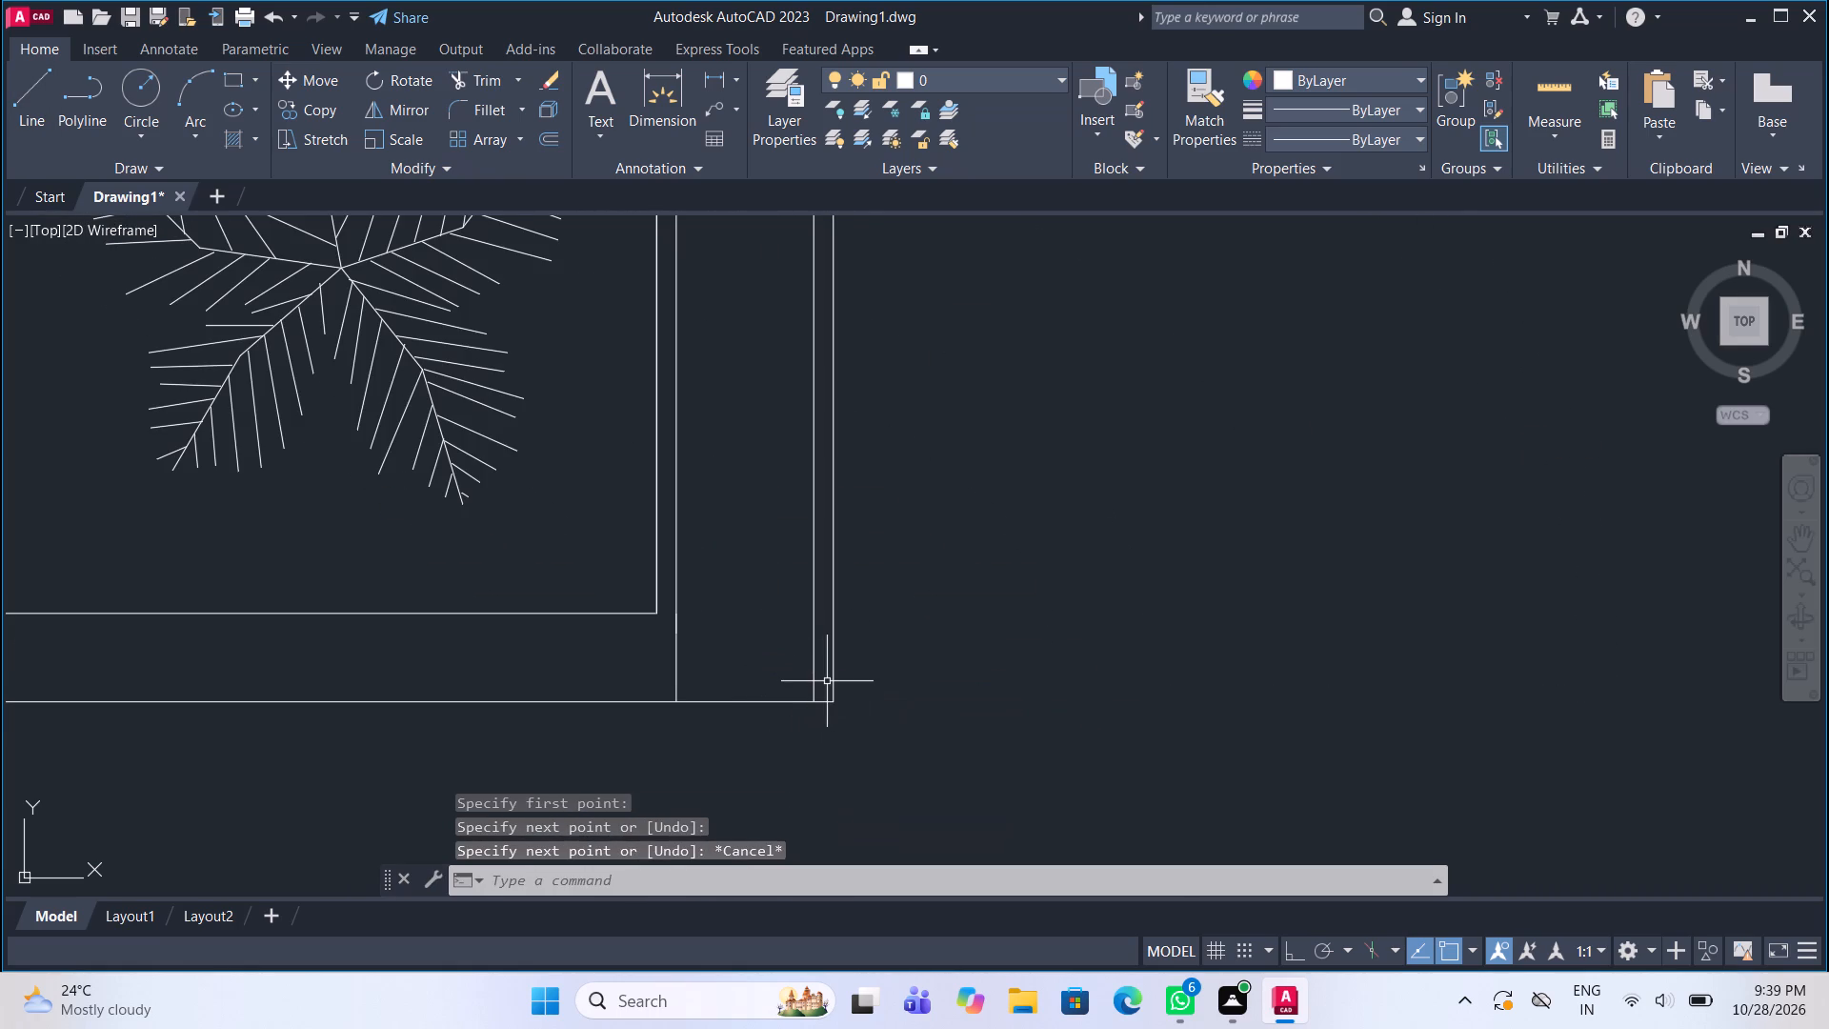
Trim both wall offset lines and their leftover pieces out of the right outer wall's window opening between the stairs and planted area.
{"action": "scroll", "coordinate": [828, 698], "scroll_direction": "down", "scroll_amount": 4}
{"action": "scroll", "coordinate": [801, 320], "scroll_direction": "up", "scroll_amount": 1}
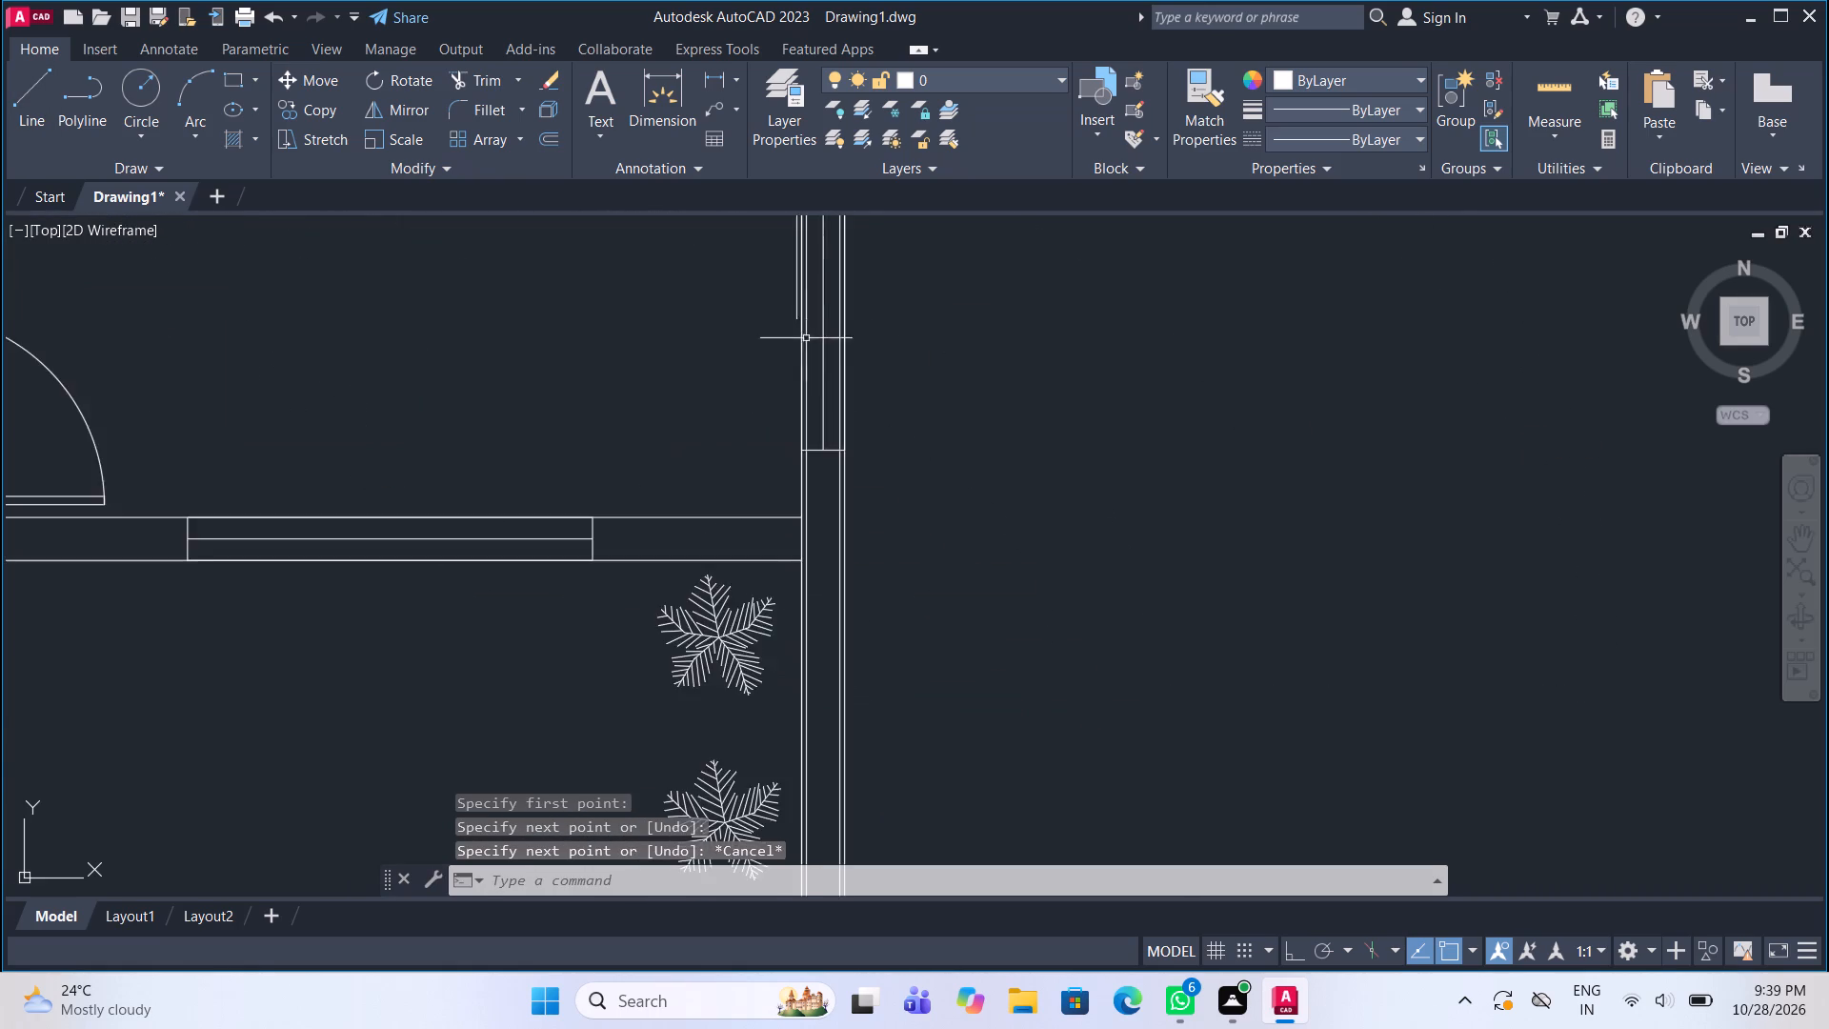
{"action": "scroll", "coordinate": [808, 351], "scroll_direction": "up", "scroll_amount": 2}
{"action": "middle_click_drag", "start_coordinate": [794, 368], "coordinate": [776, 396]}
{"action": "left_click", "coordinate": [481, 74]}
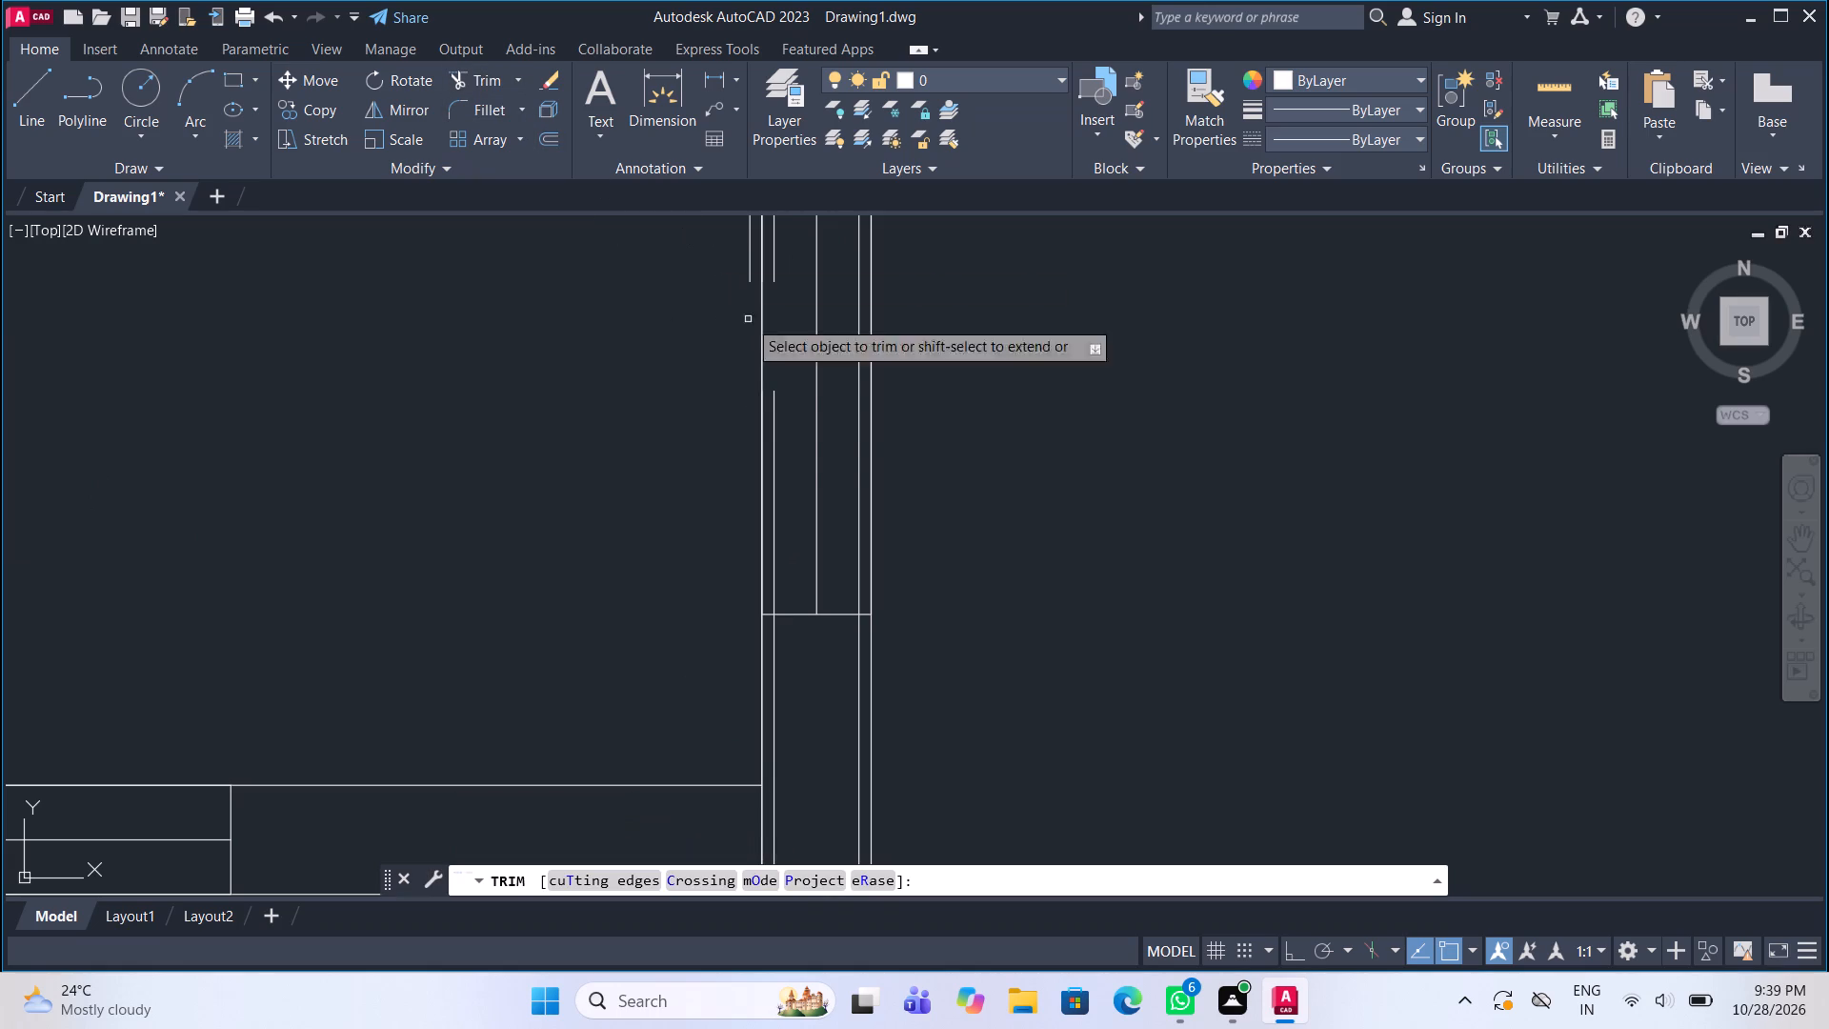
{"action": "left_click", "coordinate": [777, 453]}
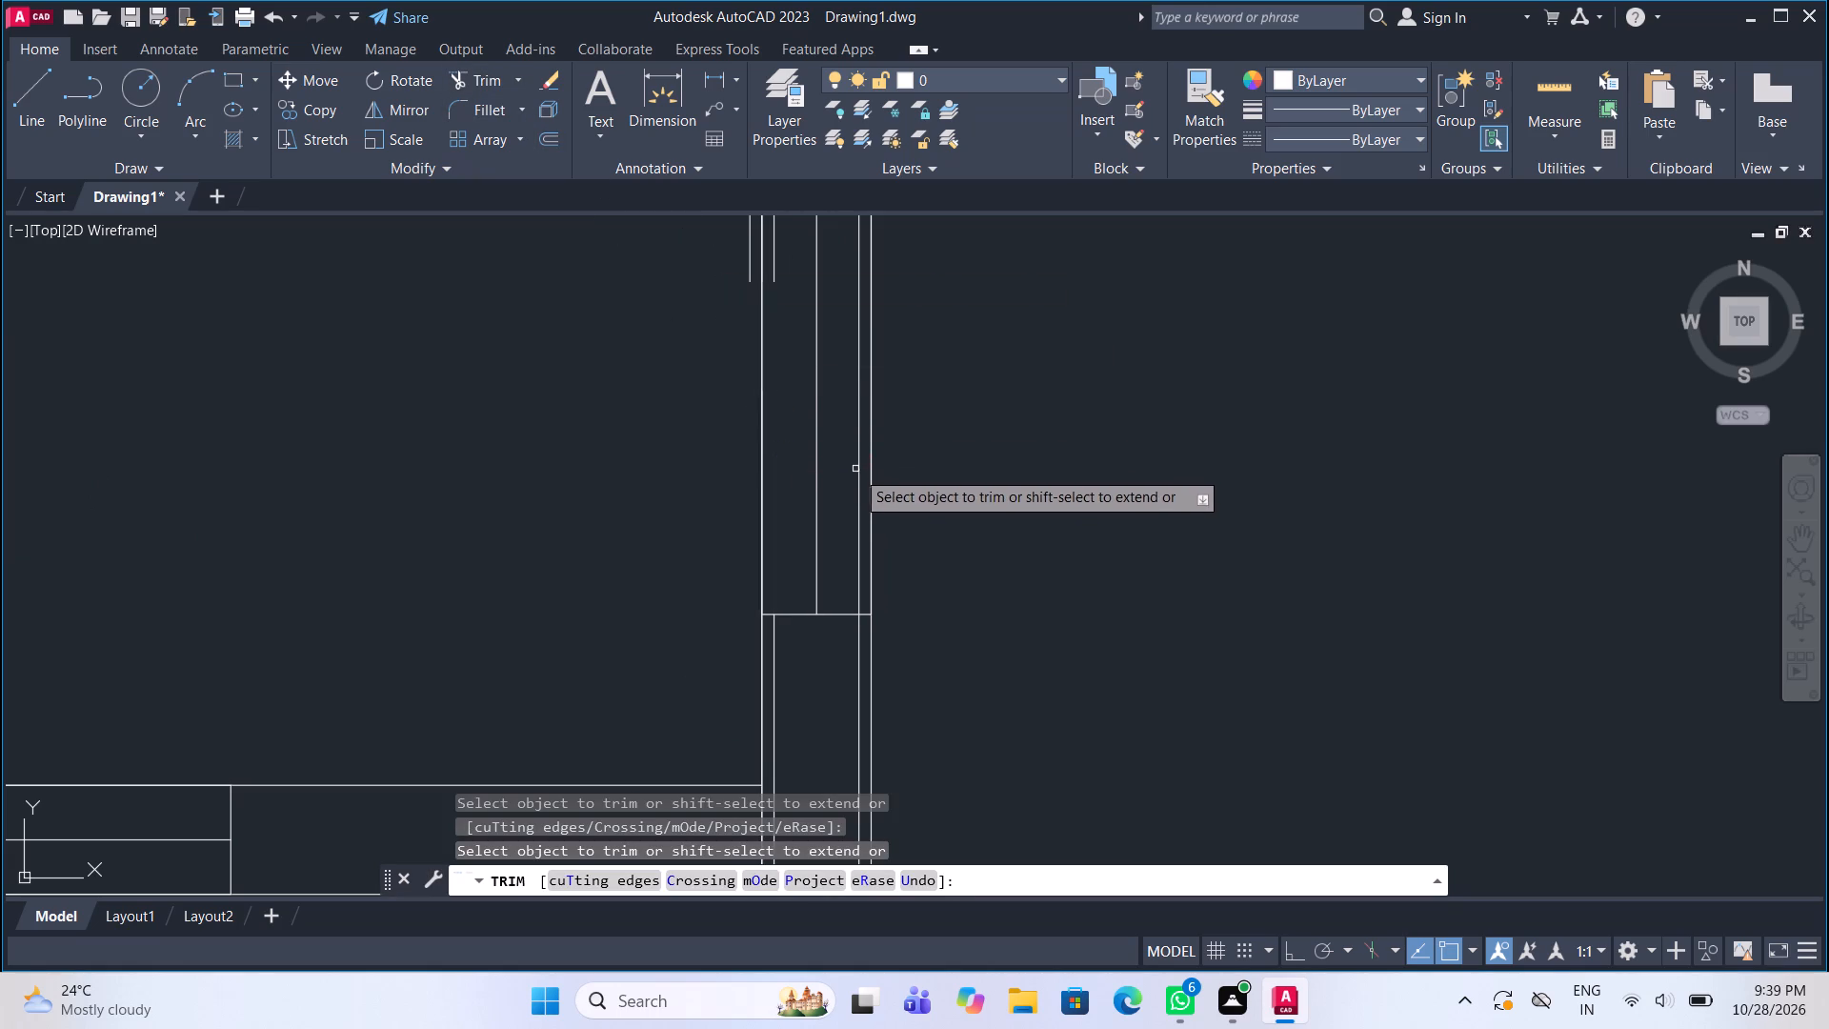
{"action": "left_click", "coordinate": [857, 473]}
{"action": "left_click", "coordinate": [775, 265]}
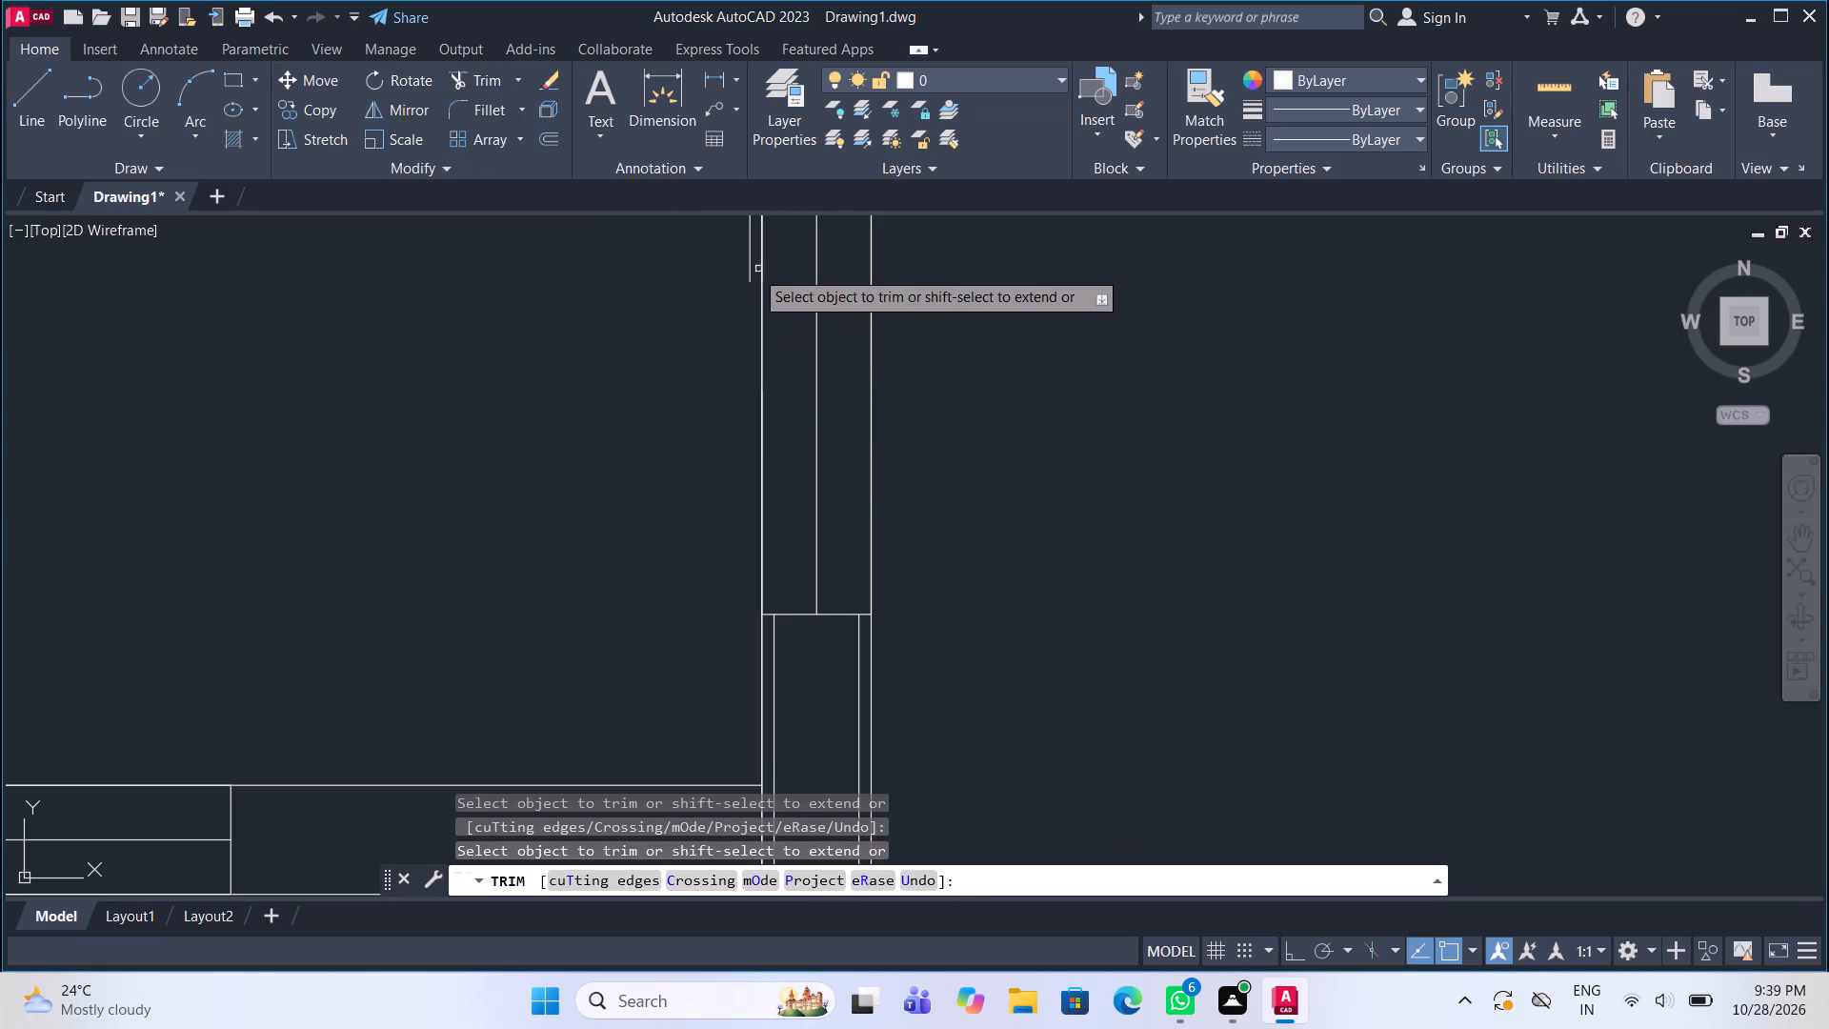
{"action": "left_click", "coordinate": [747, 270]}
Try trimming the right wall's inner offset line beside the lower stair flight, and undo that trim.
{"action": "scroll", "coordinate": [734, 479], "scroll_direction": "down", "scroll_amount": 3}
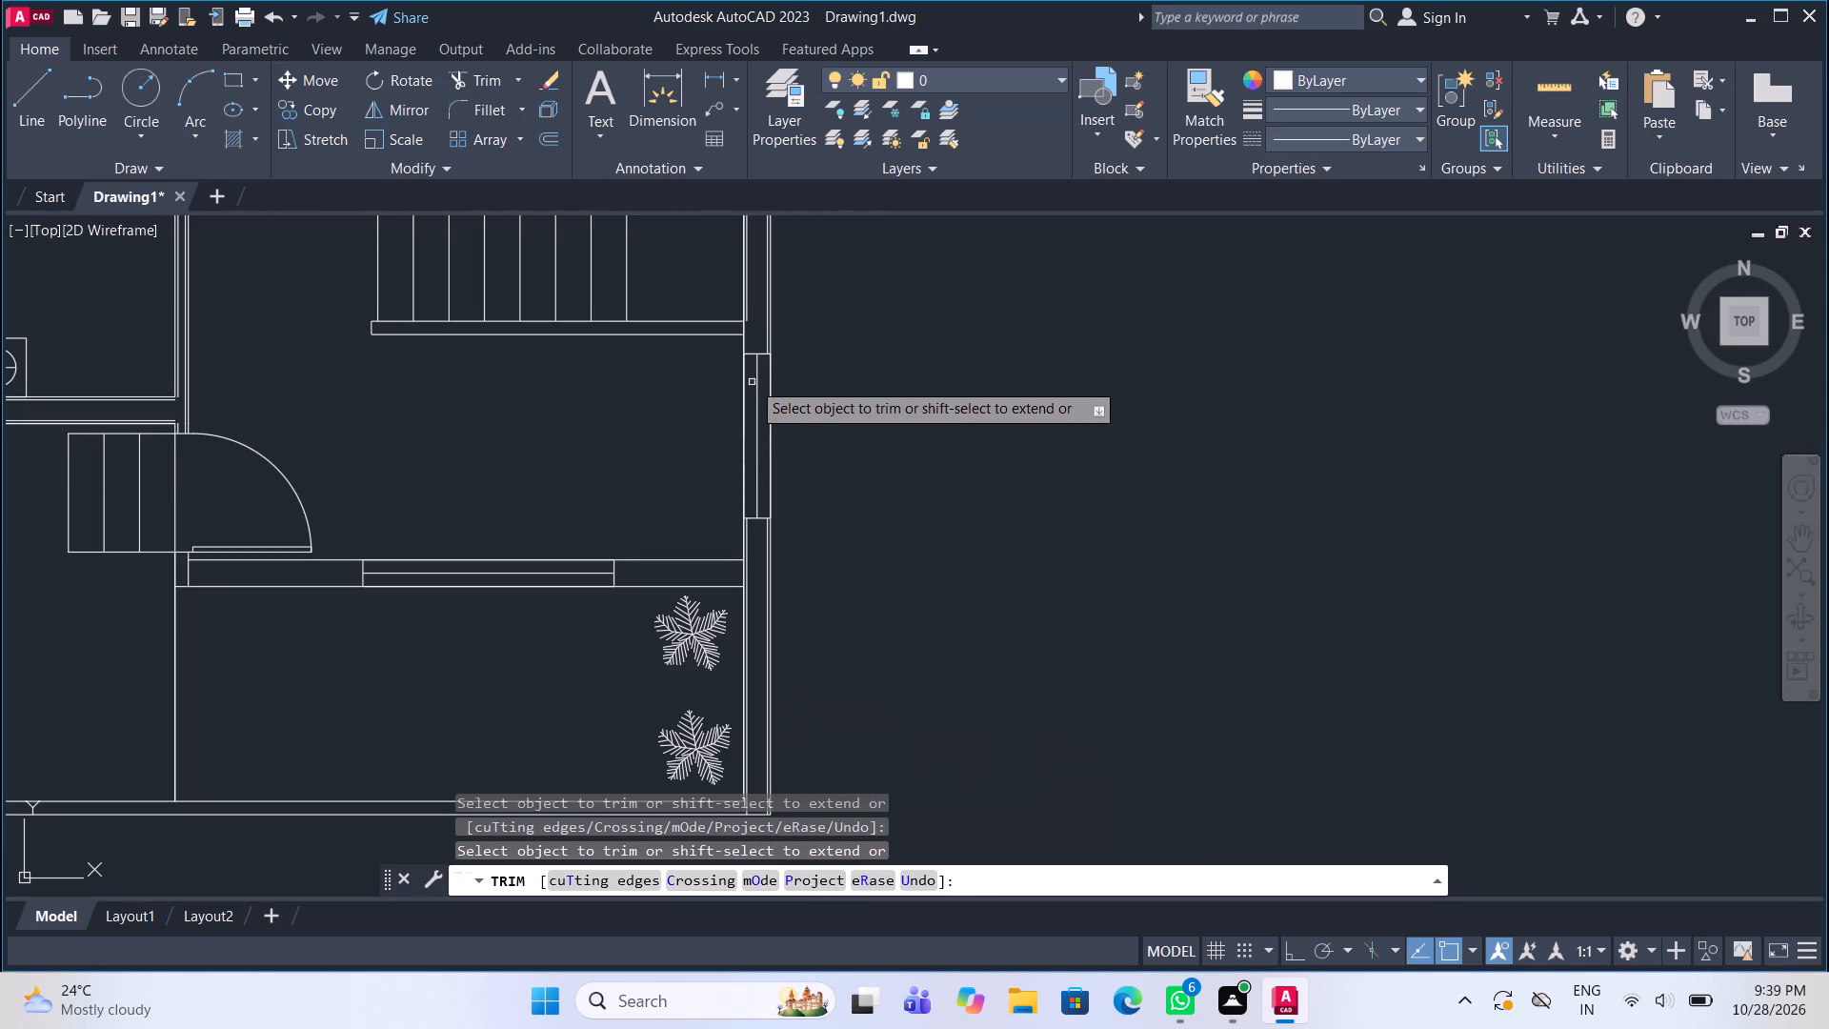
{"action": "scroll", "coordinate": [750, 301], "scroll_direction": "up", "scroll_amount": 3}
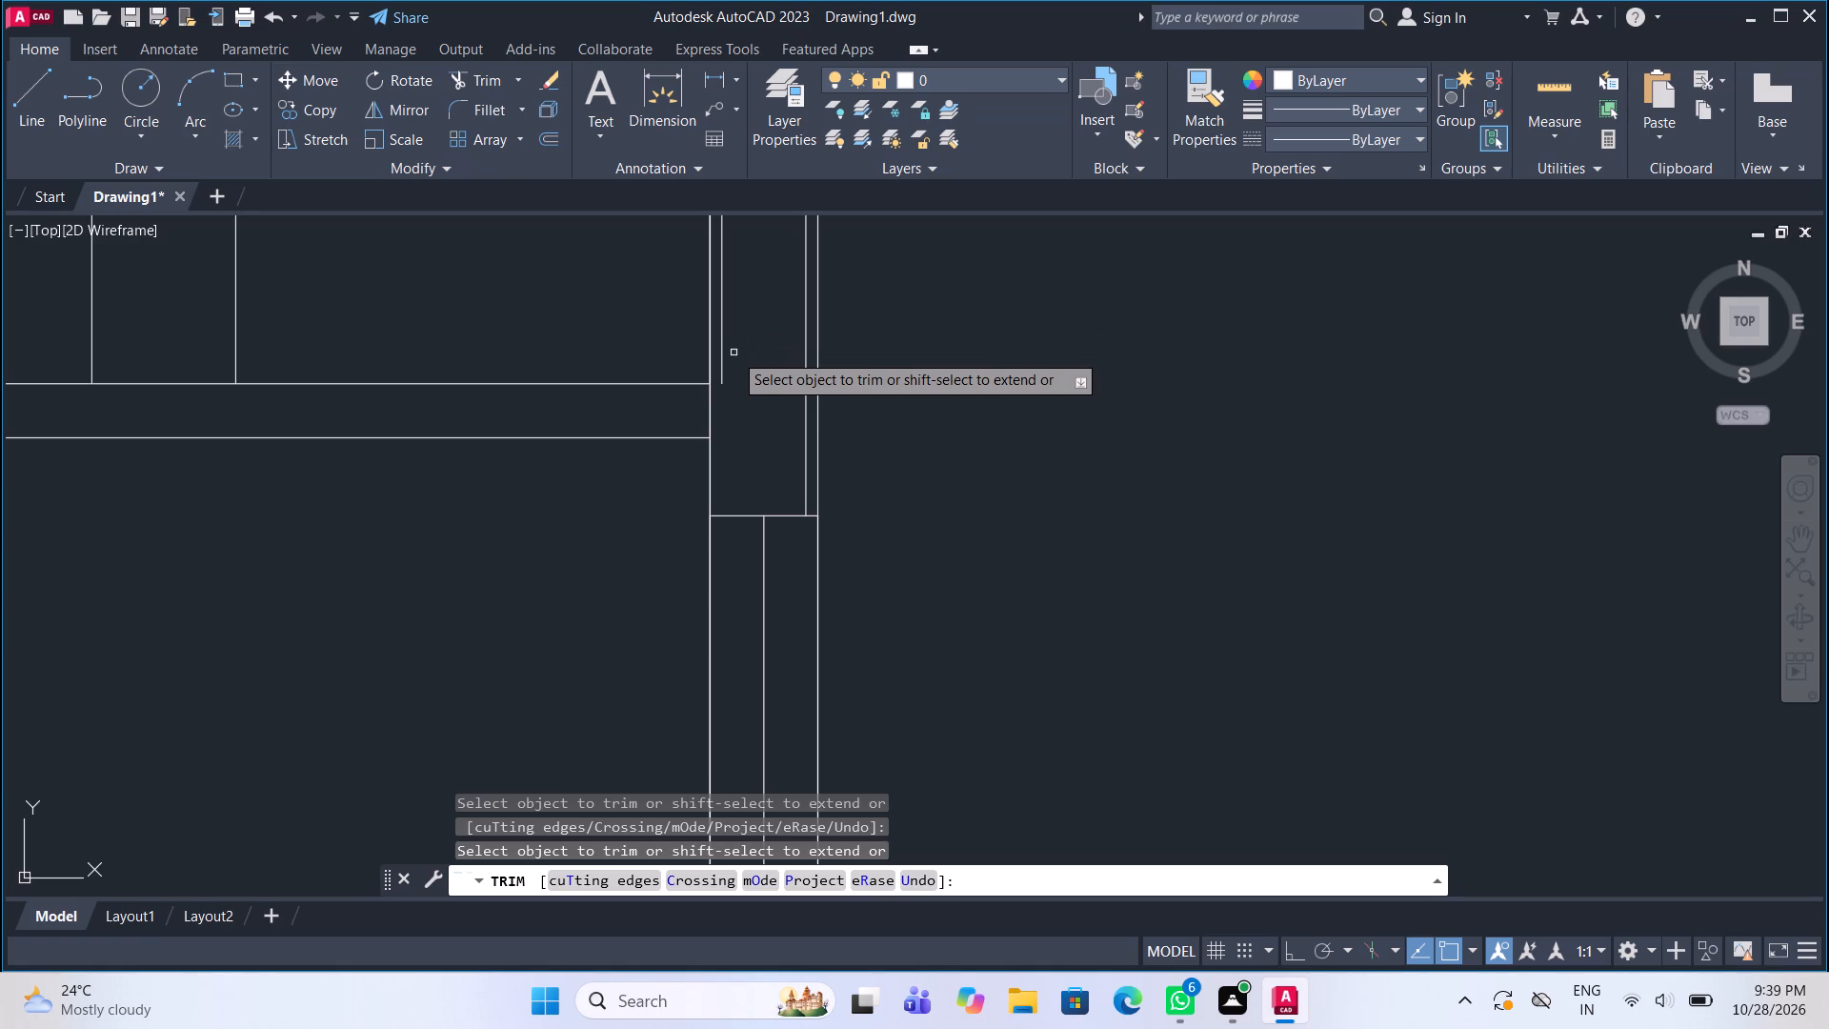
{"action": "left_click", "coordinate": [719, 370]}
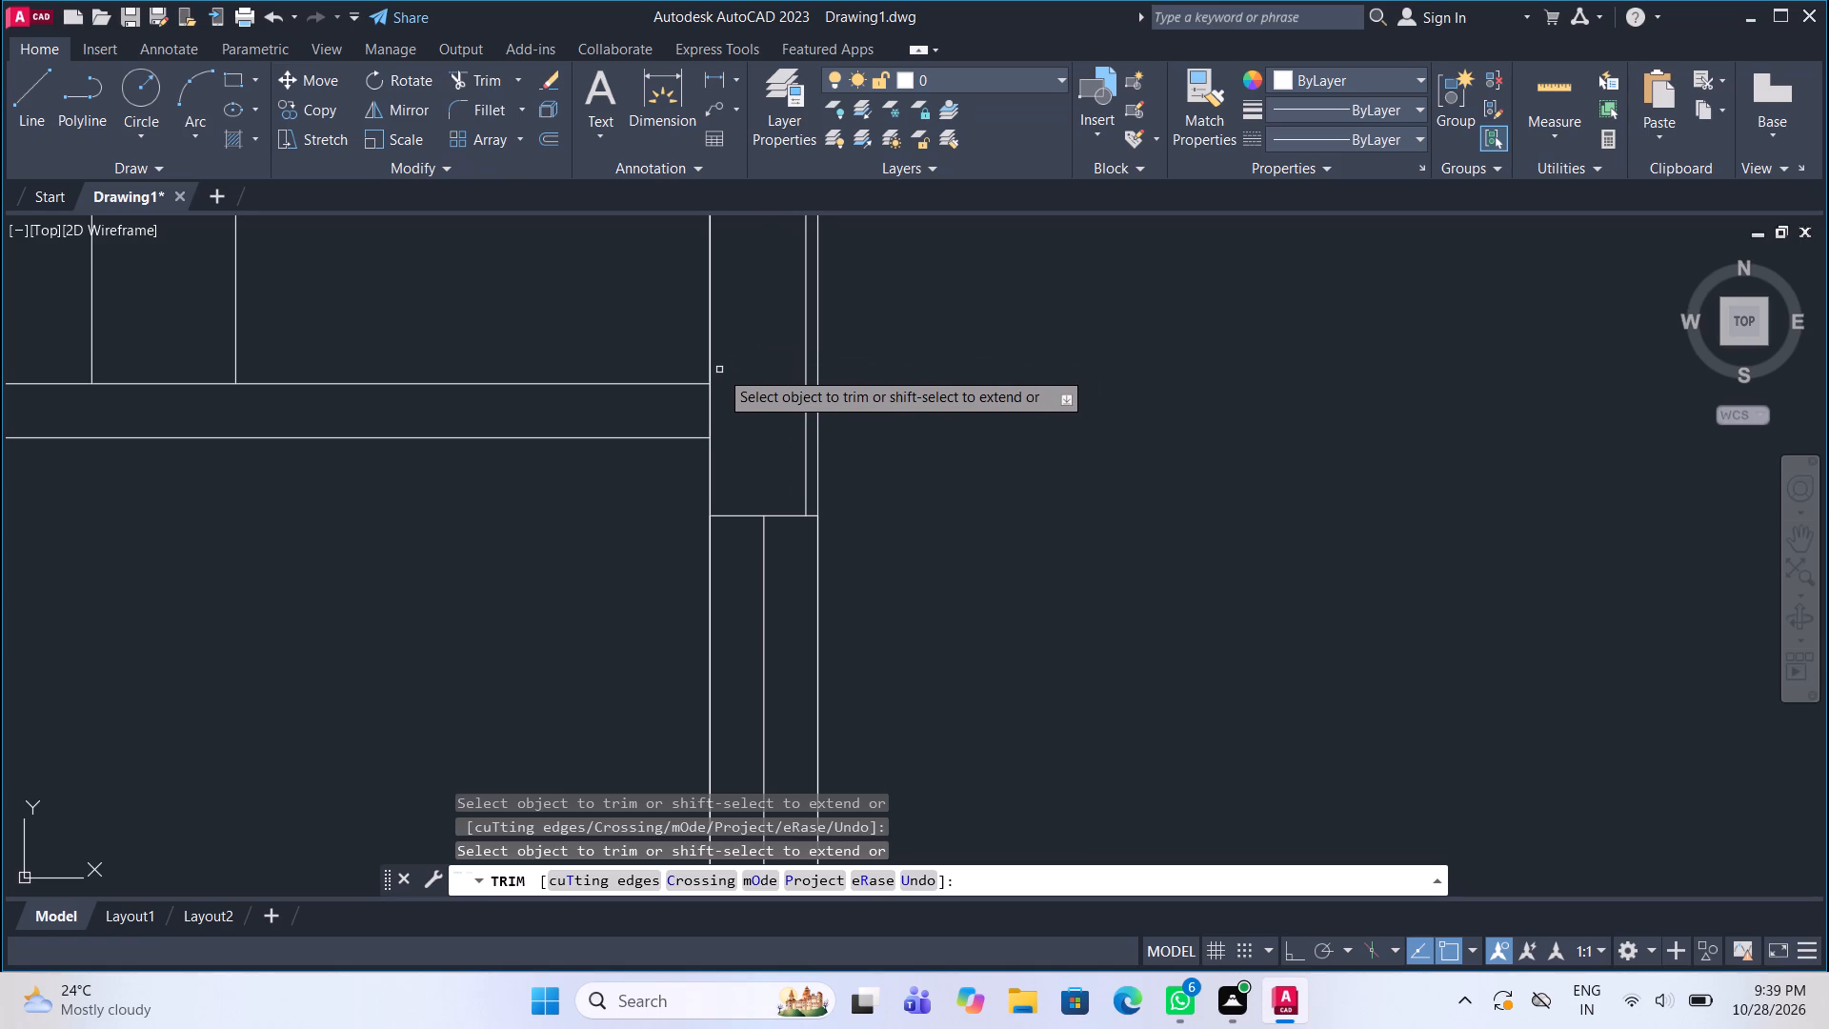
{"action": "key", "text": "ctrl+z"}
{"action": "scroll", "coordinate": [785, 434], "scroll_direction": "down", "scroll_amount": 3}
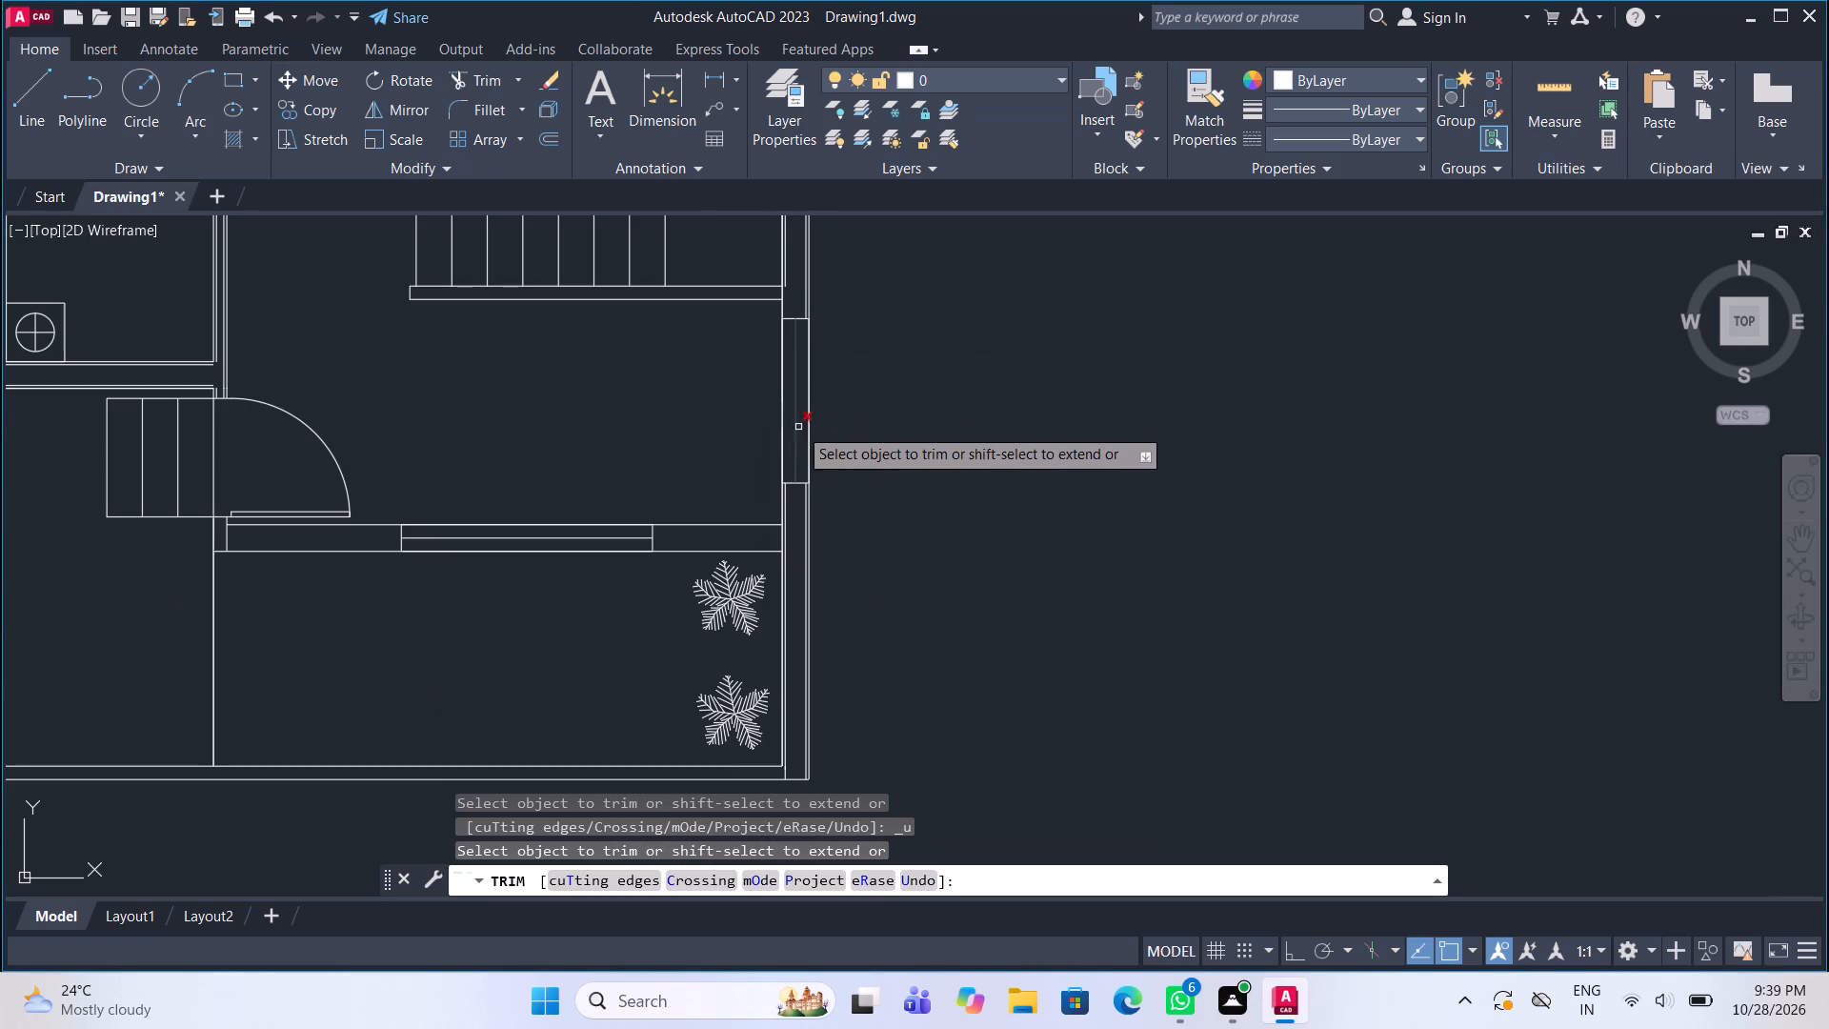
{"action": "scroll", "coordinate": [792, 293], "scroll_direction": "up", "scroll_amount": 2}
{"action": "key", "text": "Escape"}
Stretch the lower end of the right wall's inner offset line down to the top edge of the window below the stairs.
{"action": "scroll", "coordinate": [783, 258], "scroll_direction": "up", "scroll_amount": 1}
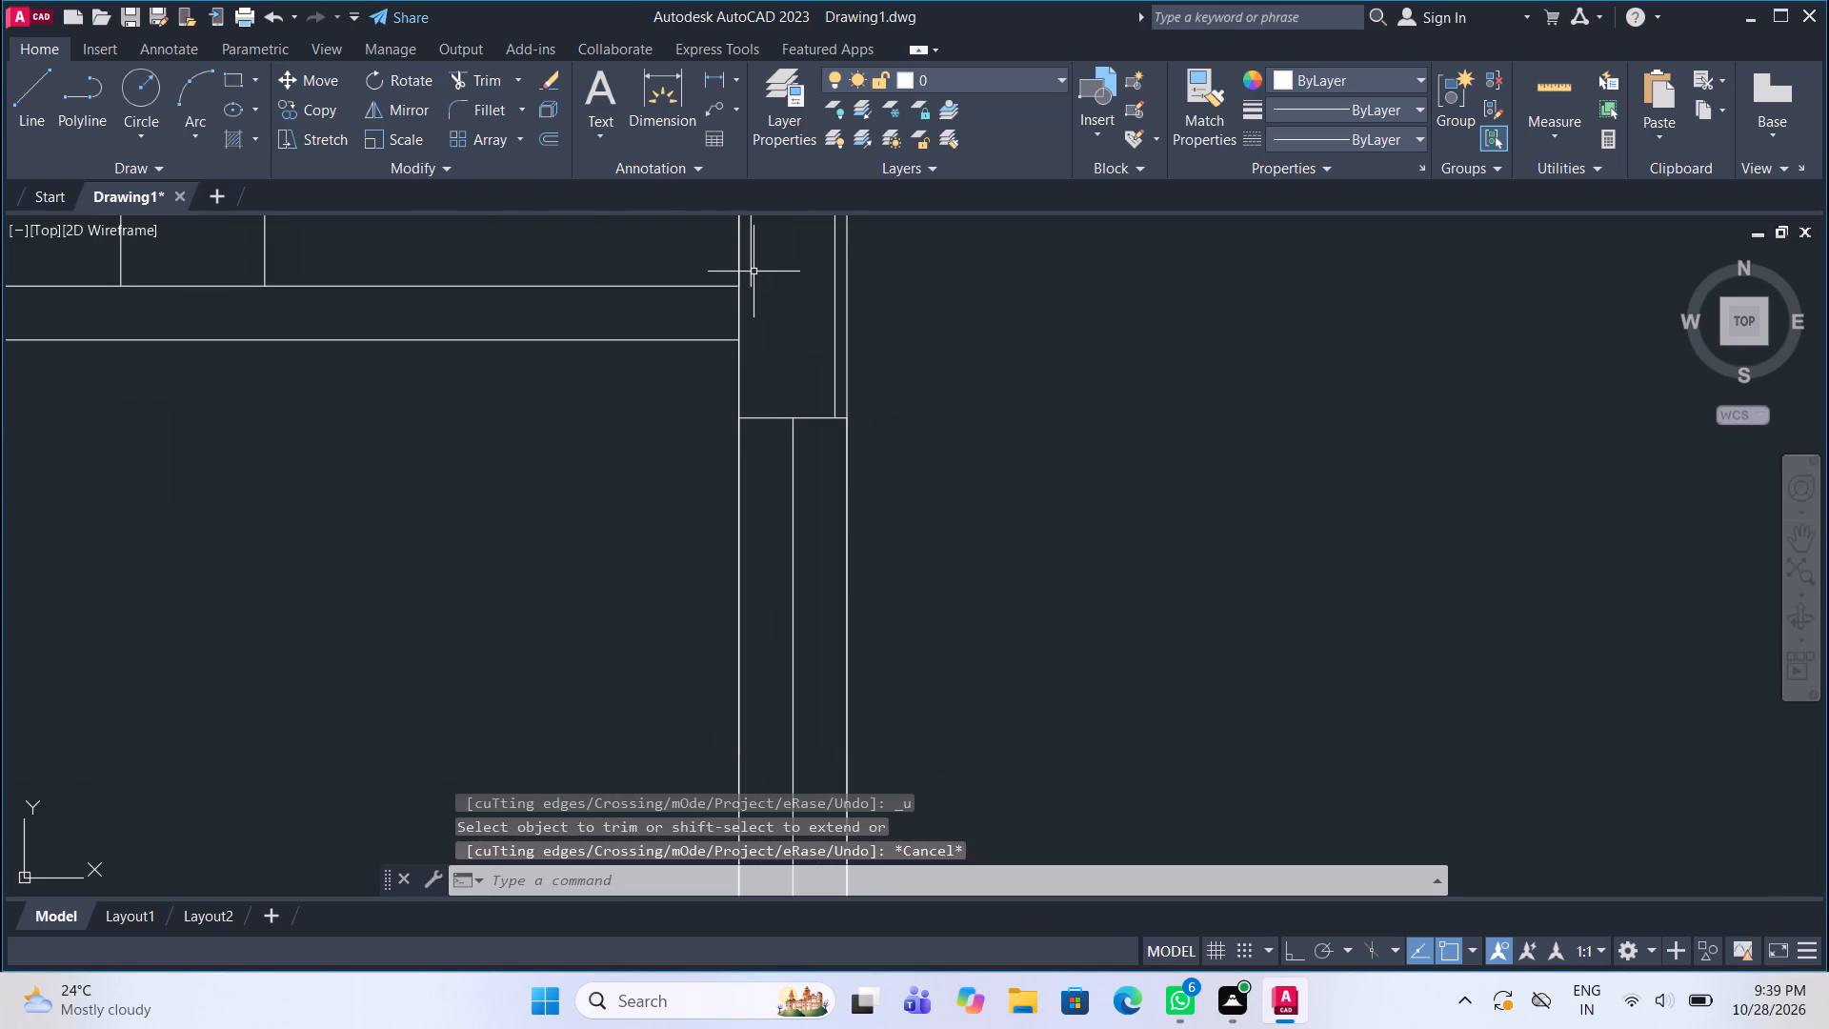
{"action": "left_click", "coordinate": [754, 272]}
{"action": "left_click", "coordinate": [753, 289]}
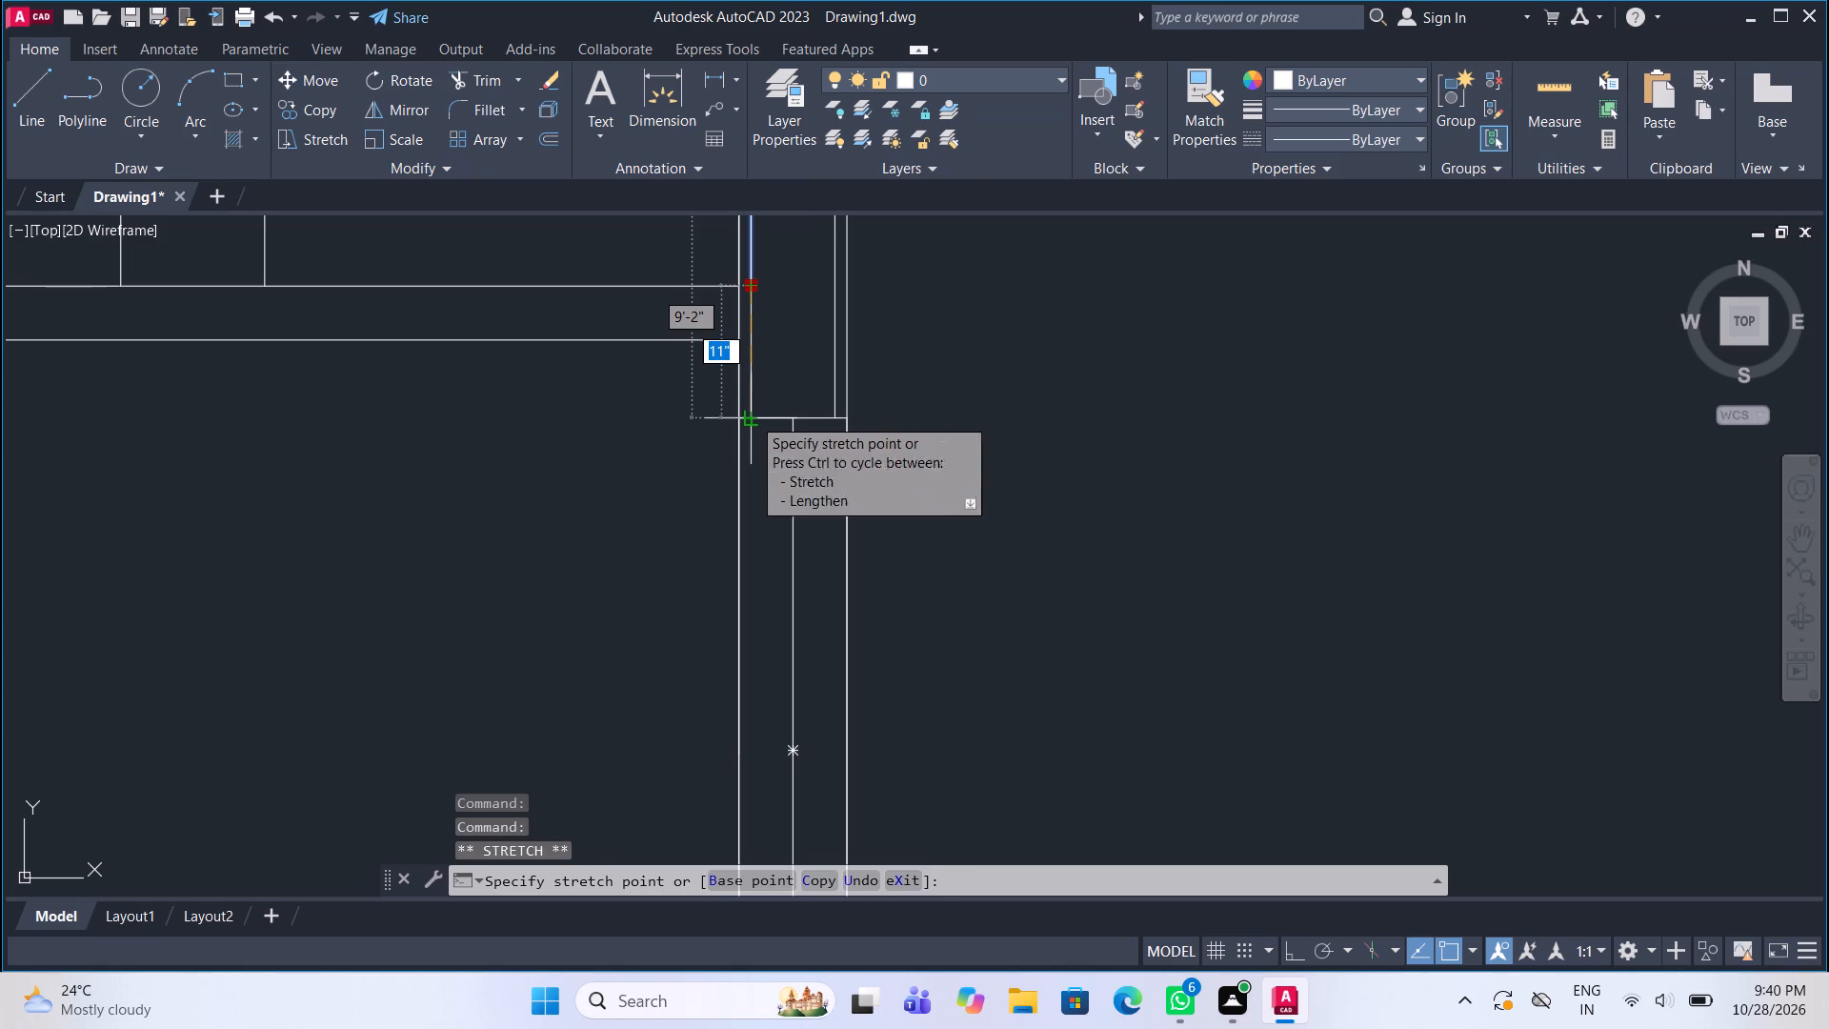
{"action": "left_click", "coordinate": [752, 416]}
{"action": "key", "text": "Escape"}
Stretch the right wall's inner offset line across the gap where the wall above the staircase meets it.
{"action": "scroll", "coordinate": [755, 529], "scroll_direction": "down", "scroll_amount": 1}
{"action": "middle_click_drag", "start_coordinate": [772, 381], "coordinate": [769, 498]}
{"action": "scroll", "coordinate": [769, 498], "scroll_direction": "down", "scroll_amount": 2}
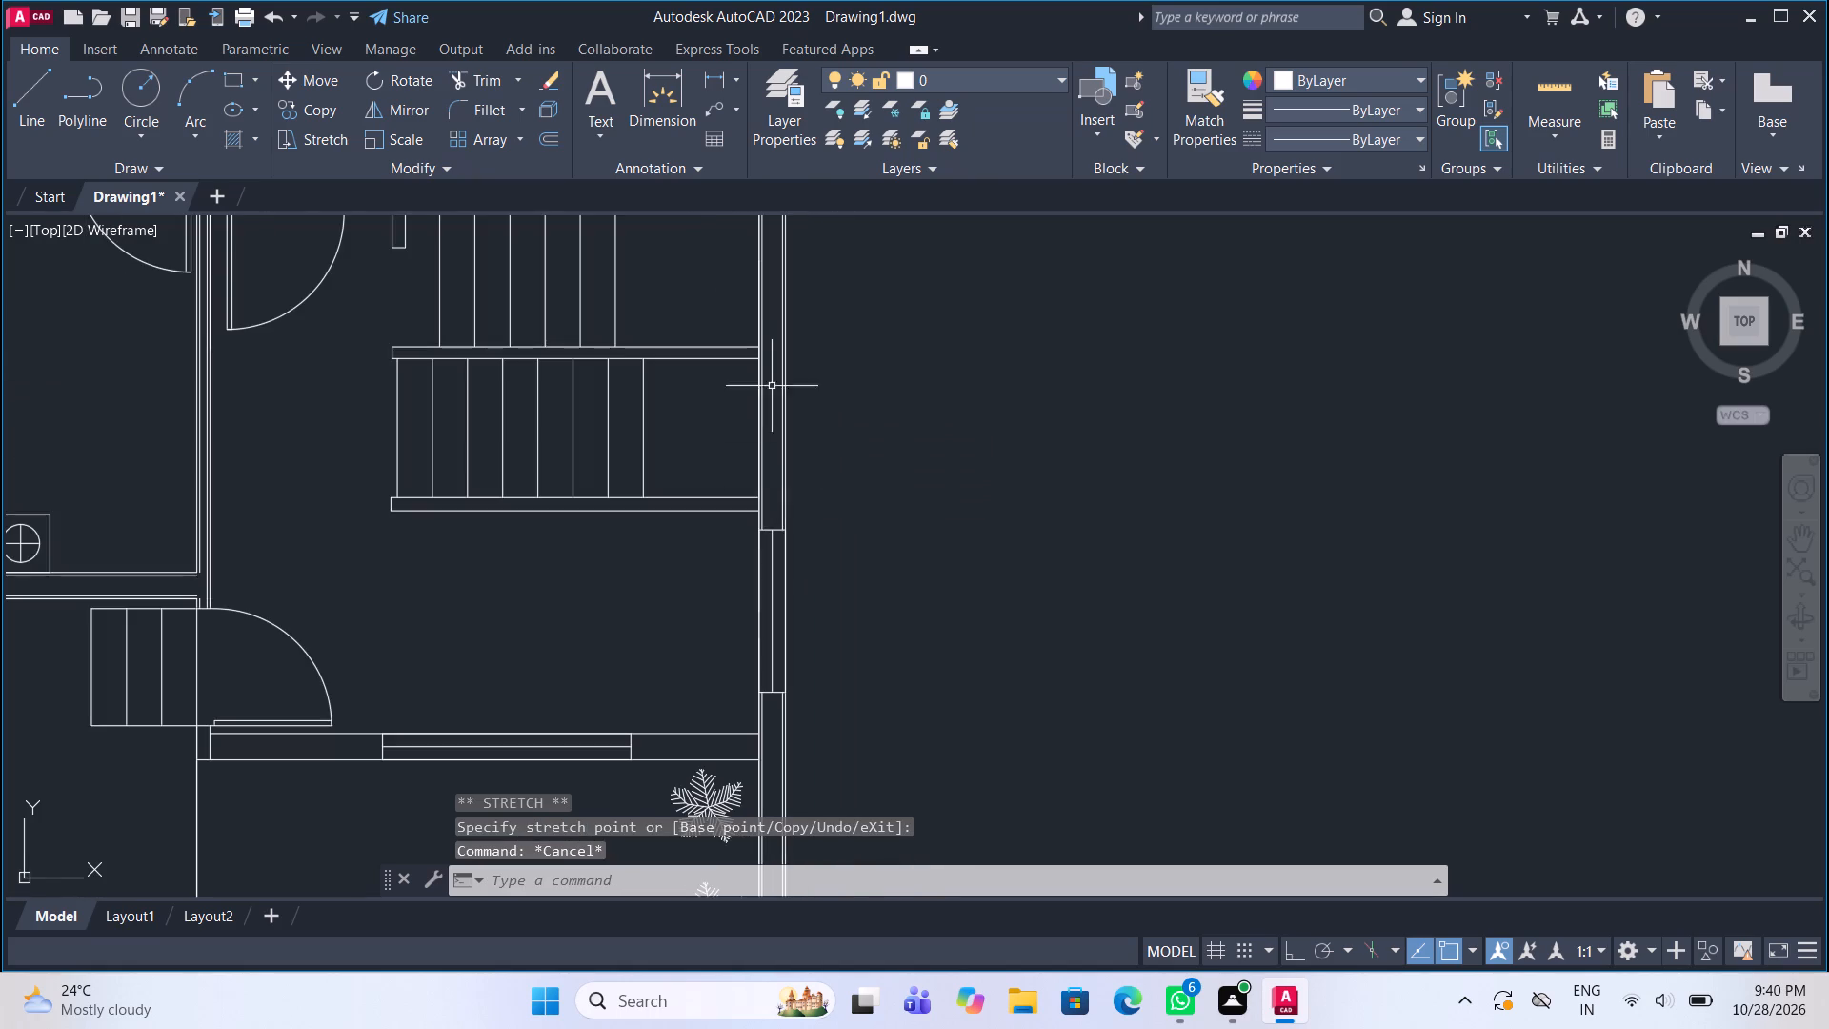
{"action": "scroll", "coordinate": [773, 306], "scroll_direction": "up", "scroll_amount": 2}
{"action": "middle_click_drag", "start_coordinate": [744, 475], "coordinate": [732, 532]}
{"action": "middle_click", "coordinate": [730, 542]}
{"action": "scroll", "coordinate": [730, 543], "scroll_direction": "down", "scroll_amount": 3}
{"action": "scroll", "coordinate": [734, 425], "scroll_direction": "up", "scroll_amount": 4}
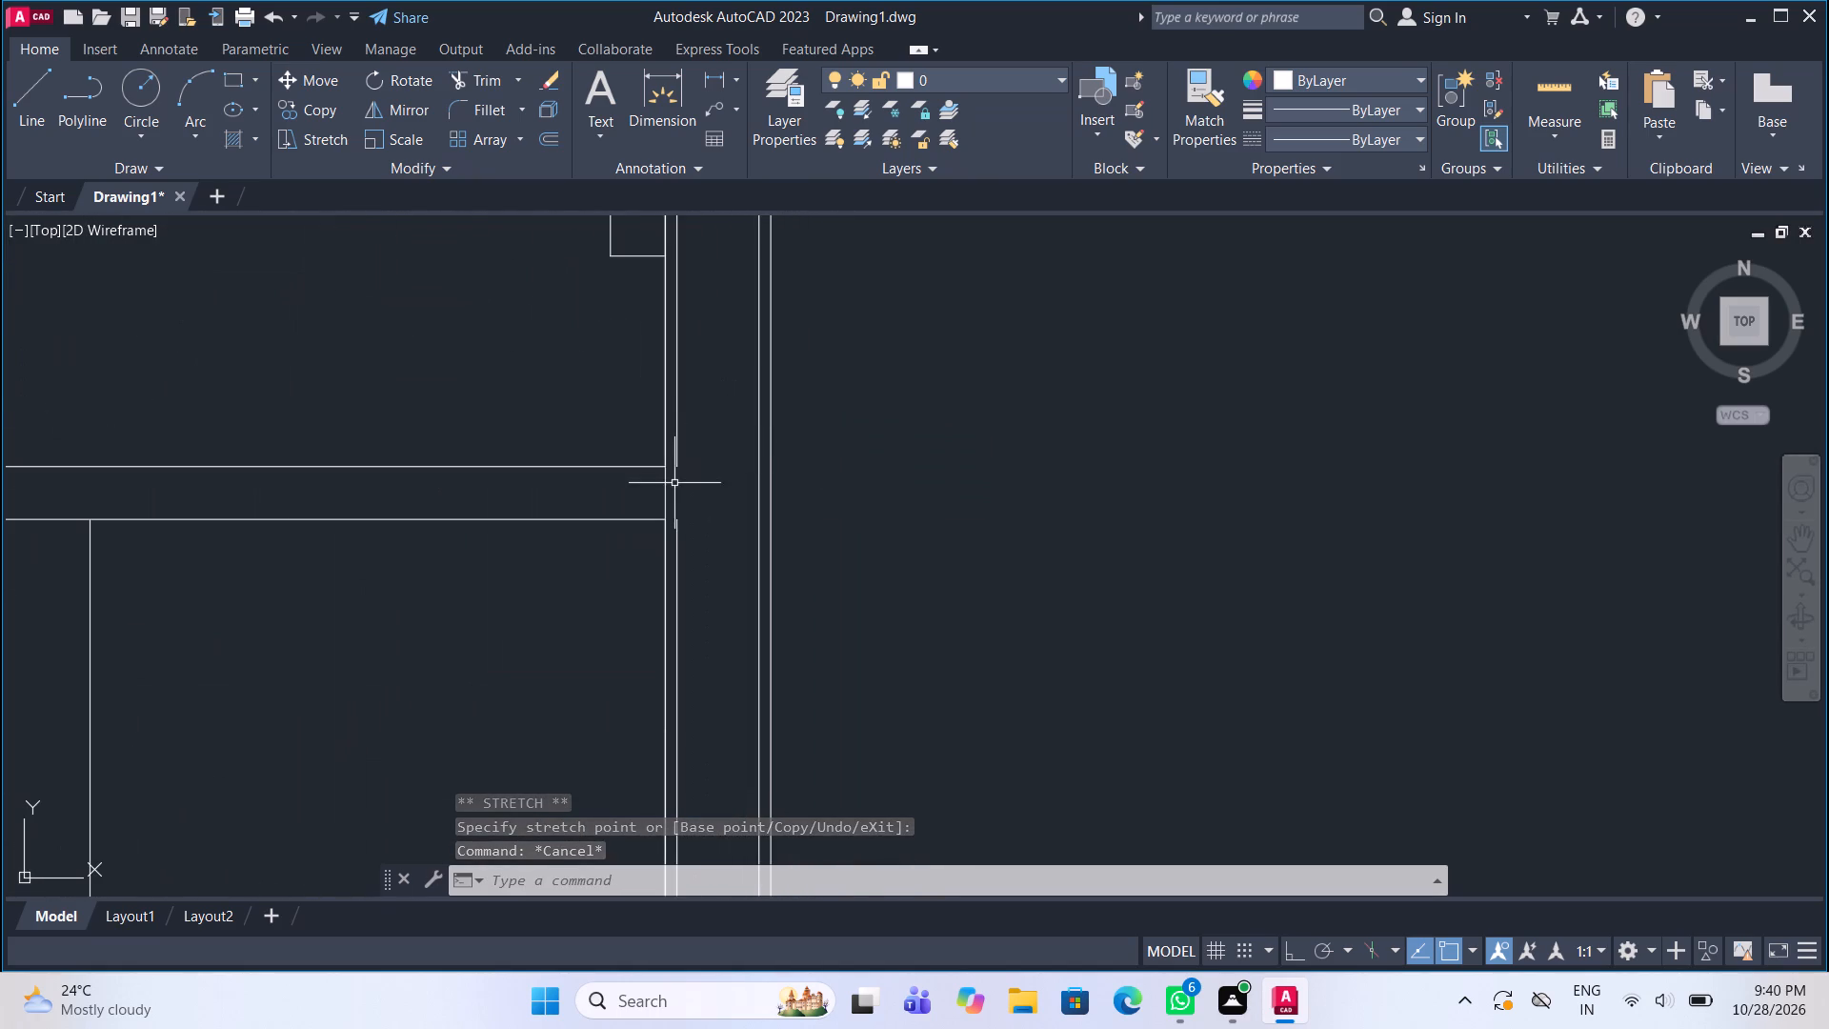
{"action": "left_click", "coordinate": [678, 519]}
{"action": "left_click", "coordinate": [674, 514]}
{"action": "left_click_drag", "start_coordinate": [674, 461], "coordinate": [677, 475]}
{"action": "key", "text": "Escape"}
Trim both wall offset lines out of the right outer wall's window opening beside the dining and sofa area.
{"action": "scroll", "coordinate": [707, 570], "scroll_direction": "down", "scroll_amount": 2}
{"action": "middle_click_drag", "start_coordinate": [724, 474], "coordinate": [734, 696]}
{"action": "middle_click_drag", "start_coordinate": [729, 457], "coordinate": [735, 550]}
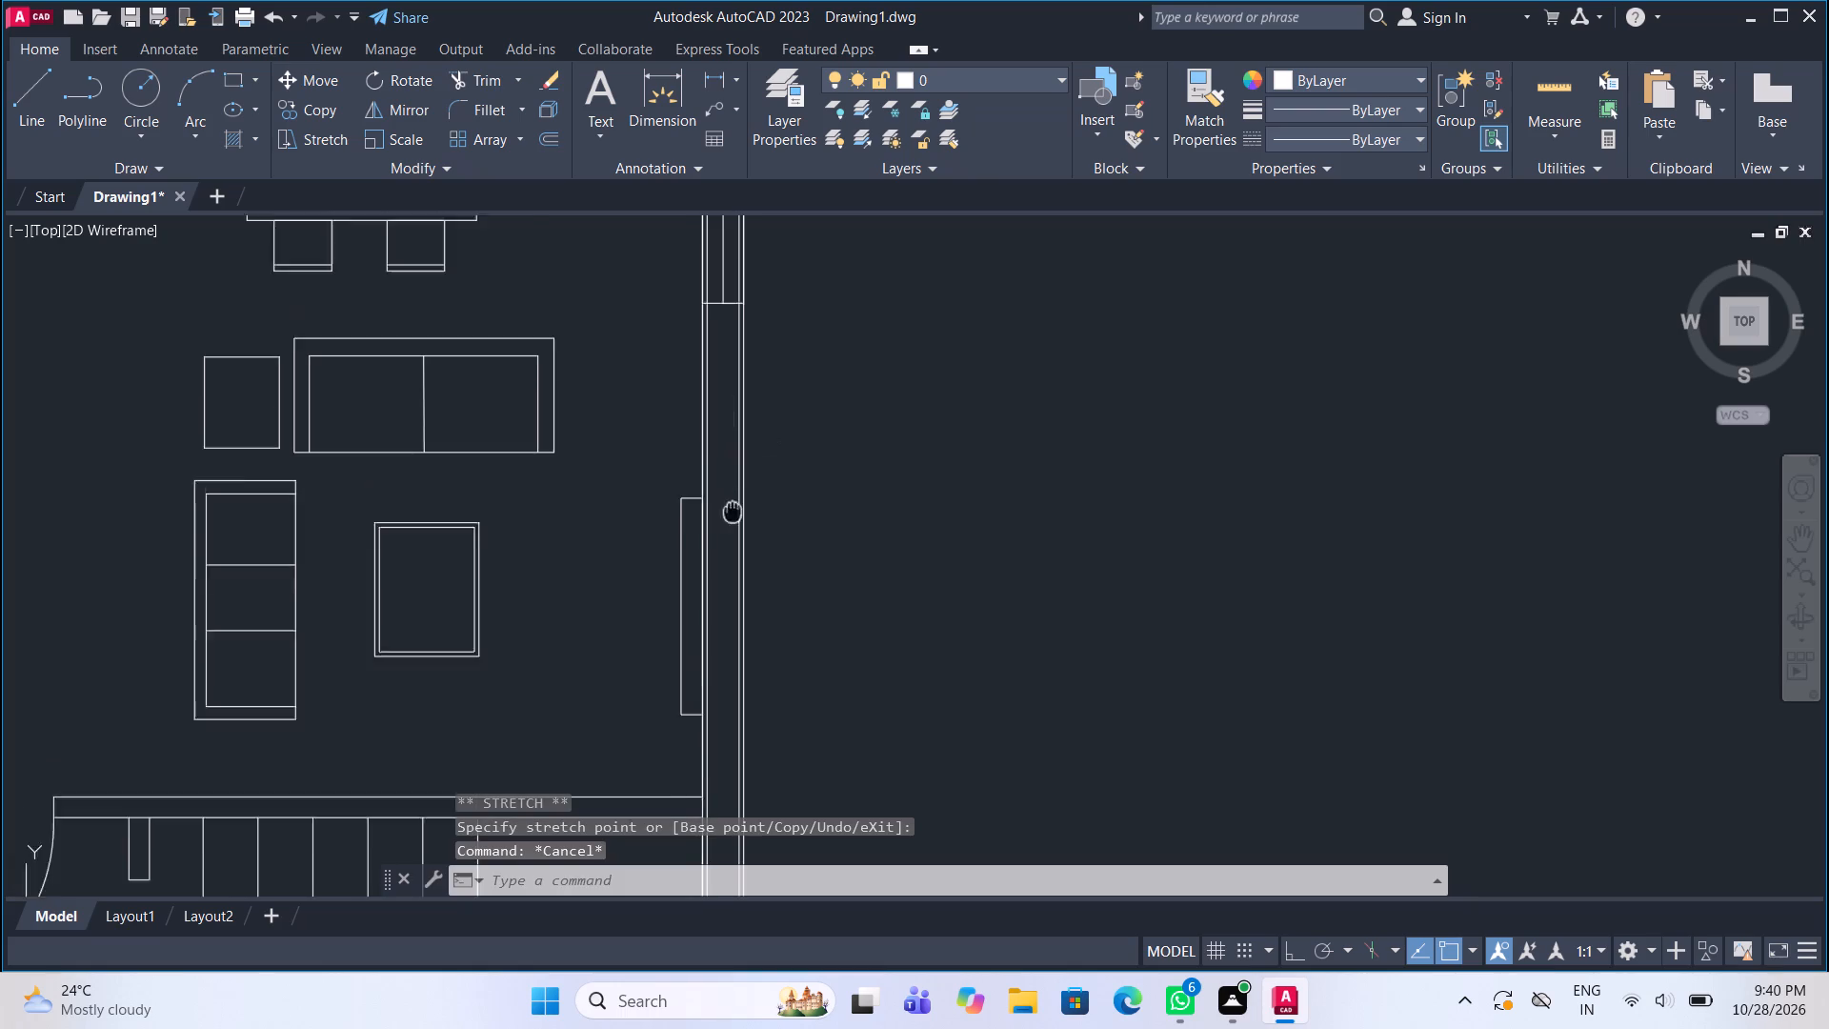
{"action": "middle_click_drag", "start_coordinate": [735, 550], "coordinate": [744, 622]}
{"action": "scroll", "coordinate": [738, 392], "scroll_direction": "down", "scroll_amount": 4}
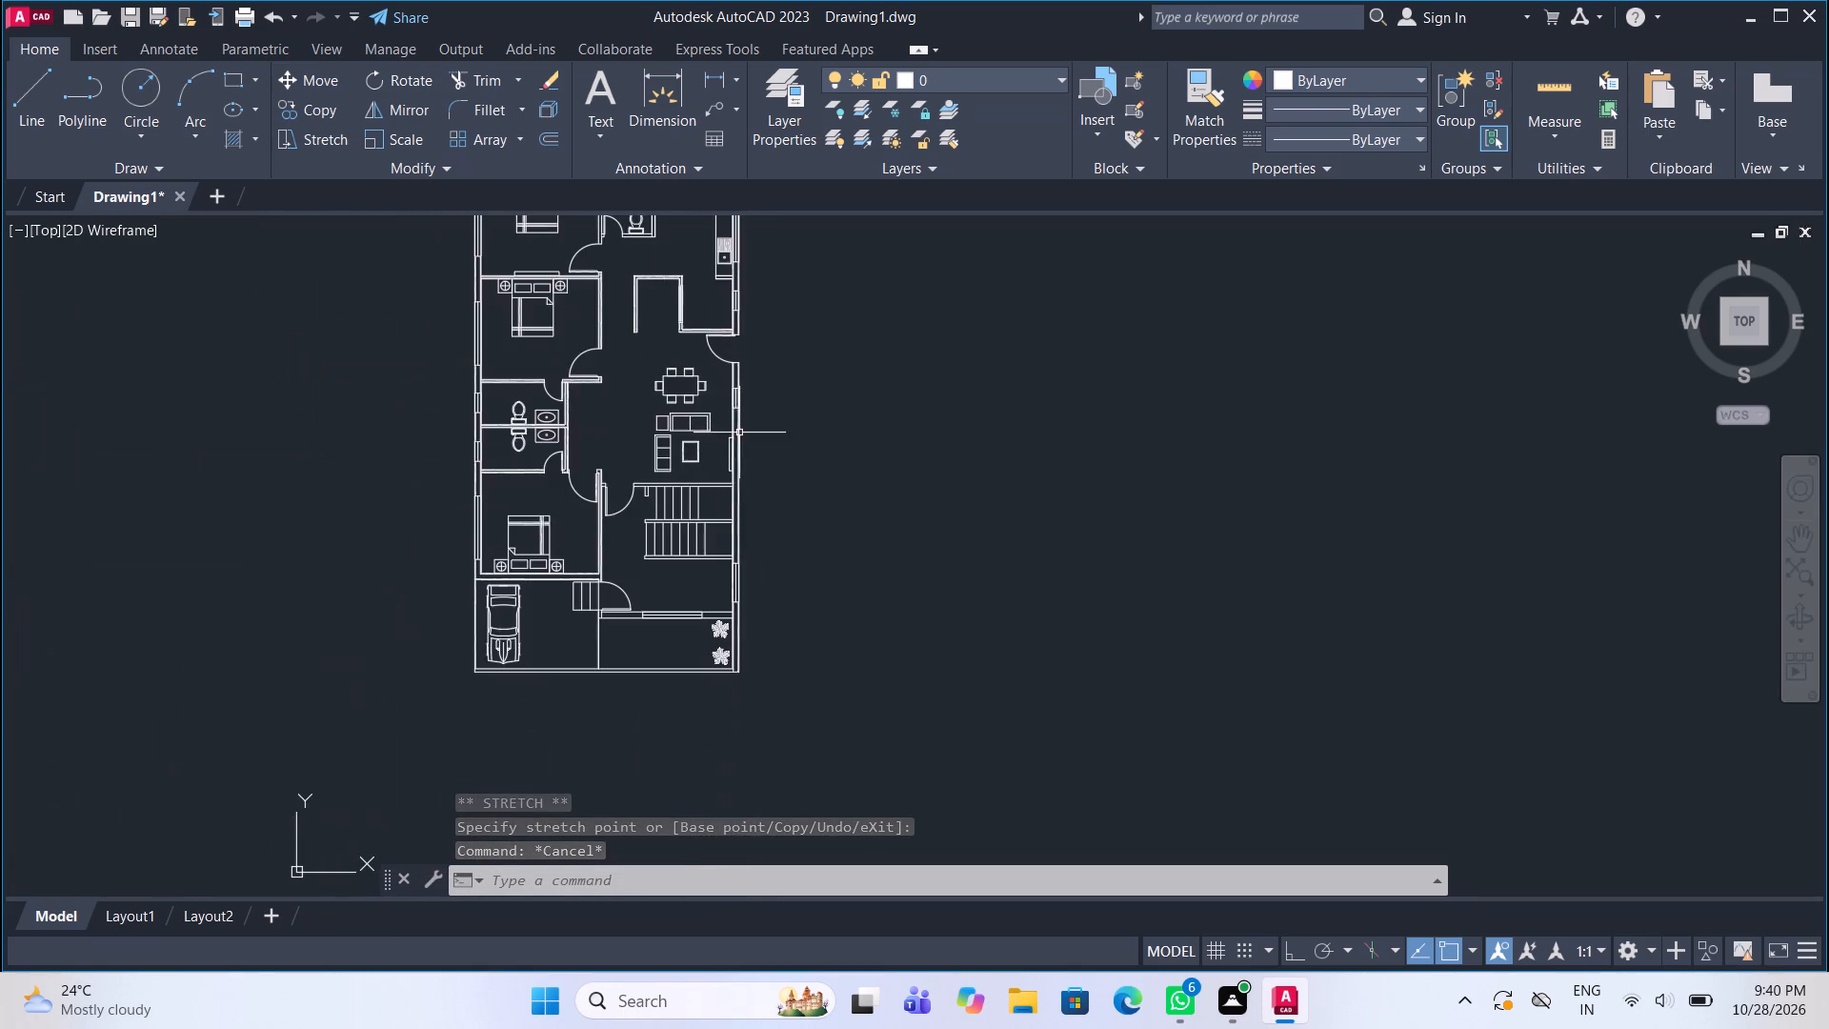
{"action": "scroll", "coordinate": [736, 574], "scroll_direction": "up", "scroll_amount": 4}
{"action": "scroll", "coordinate": [735, 574], "scroll_direction": "down", "scroll_amount": 4}
{"action": "scroll", "coordinate": [732, 467], "scroll_direction": "up", "scroll_amount": 2}
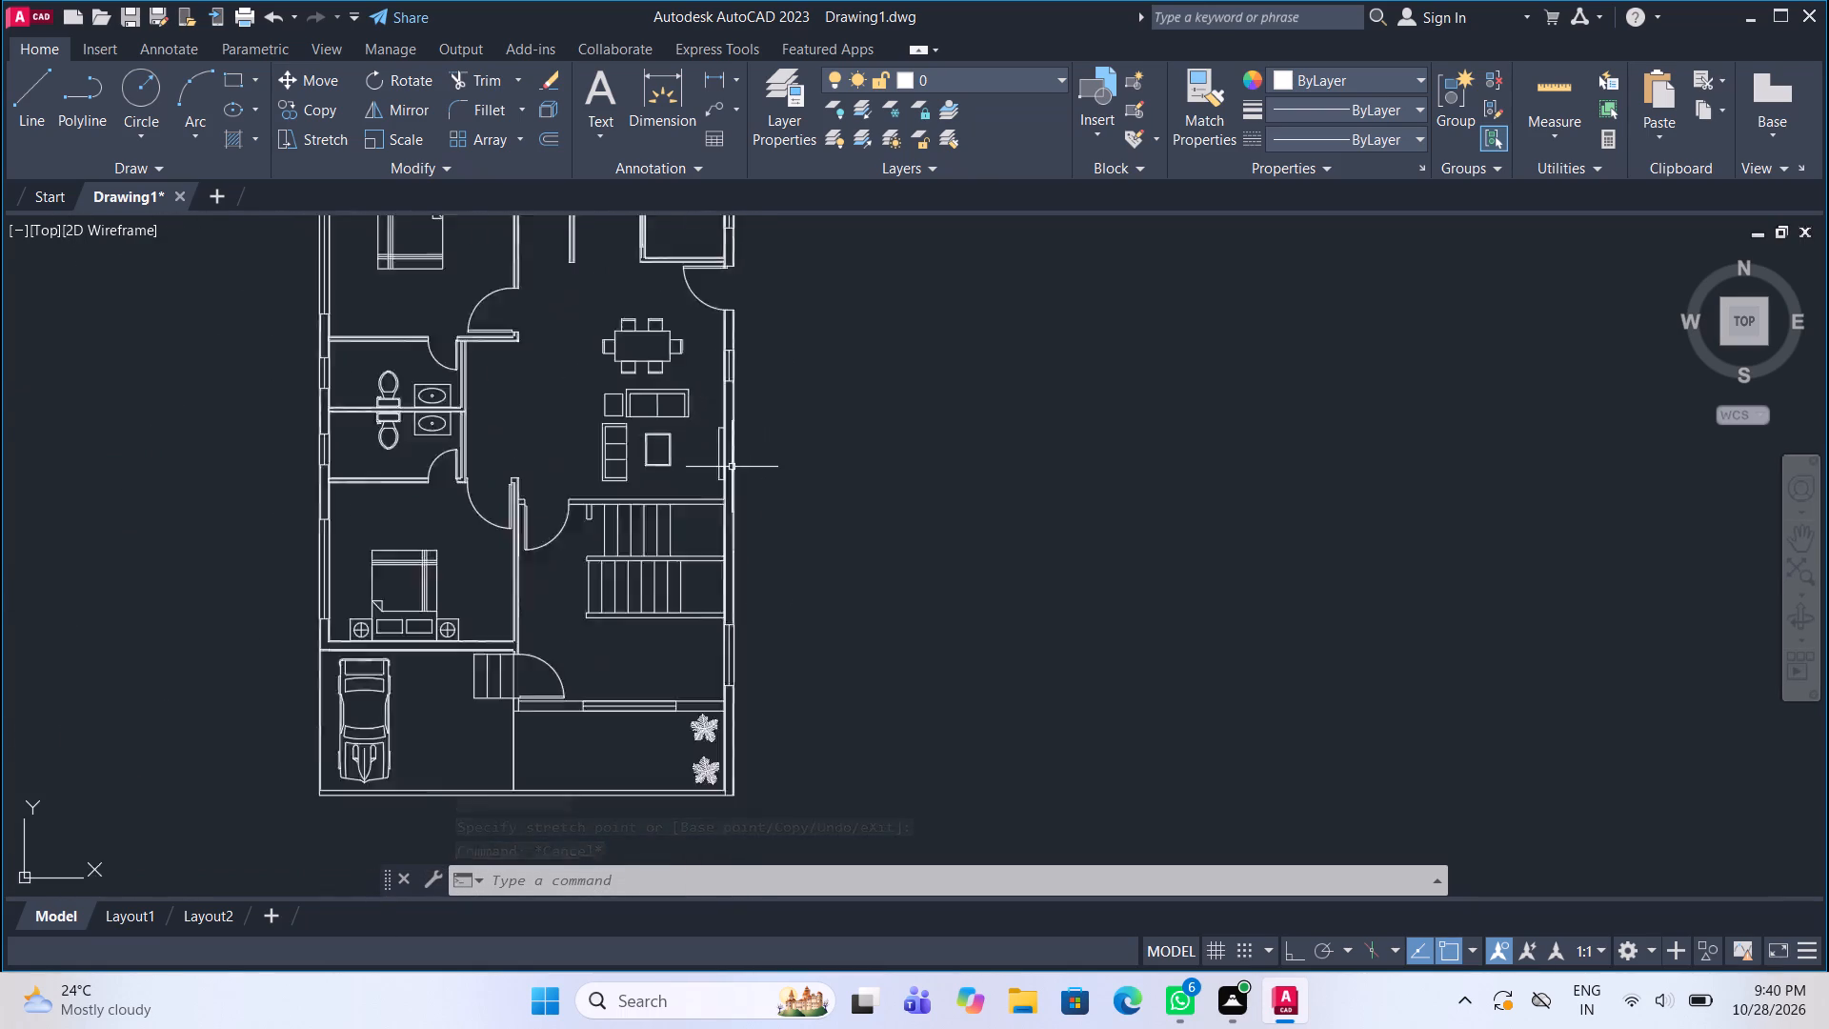
{"action": "scroll", "coordinate": [732, 467], "scroll_direction": "up", "scroll_amount": 1}
{"action": "middle_click_drag", "start_coordinate": [730, 373], "coordinate": [730, 513]}
{"action": "scroll", "coordinate": [718, 334], "scroll_direction": "up", "scroll_amount": 3}
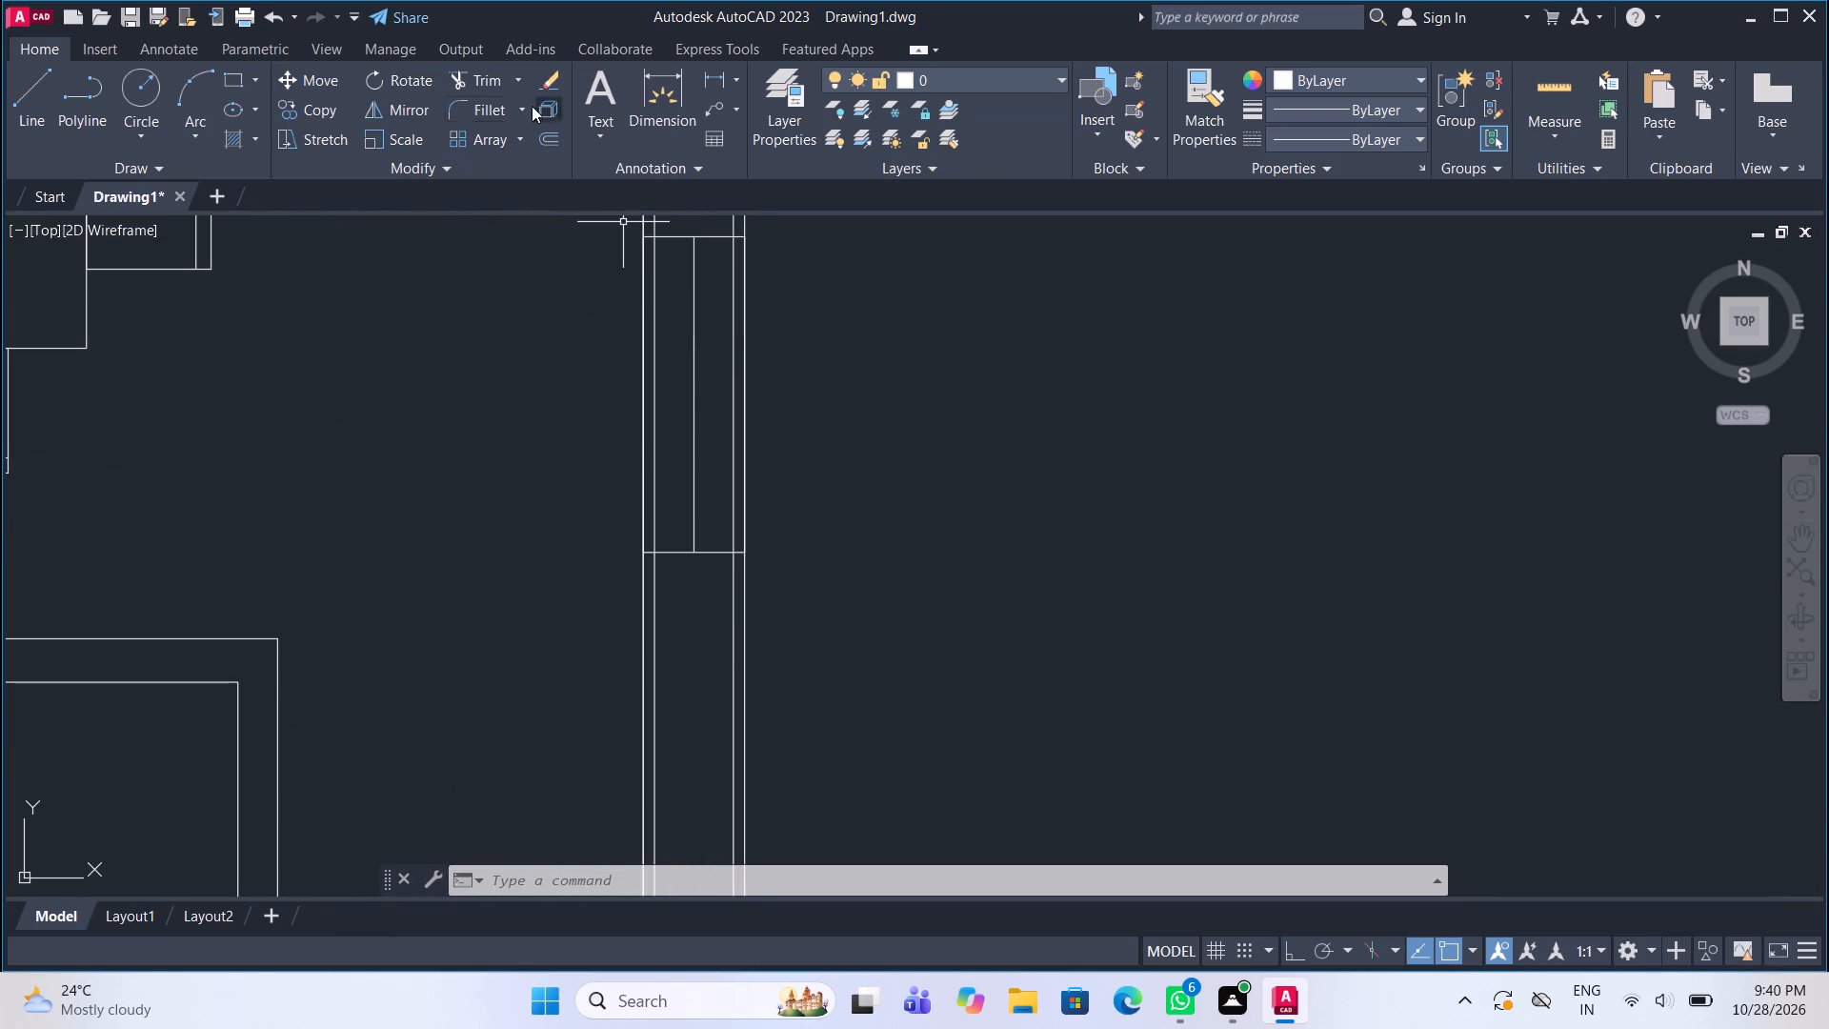
{"action": "left_click", "coordinate": [491, 88]}
{"action": "left_click", "coordinate": [654, 384]}
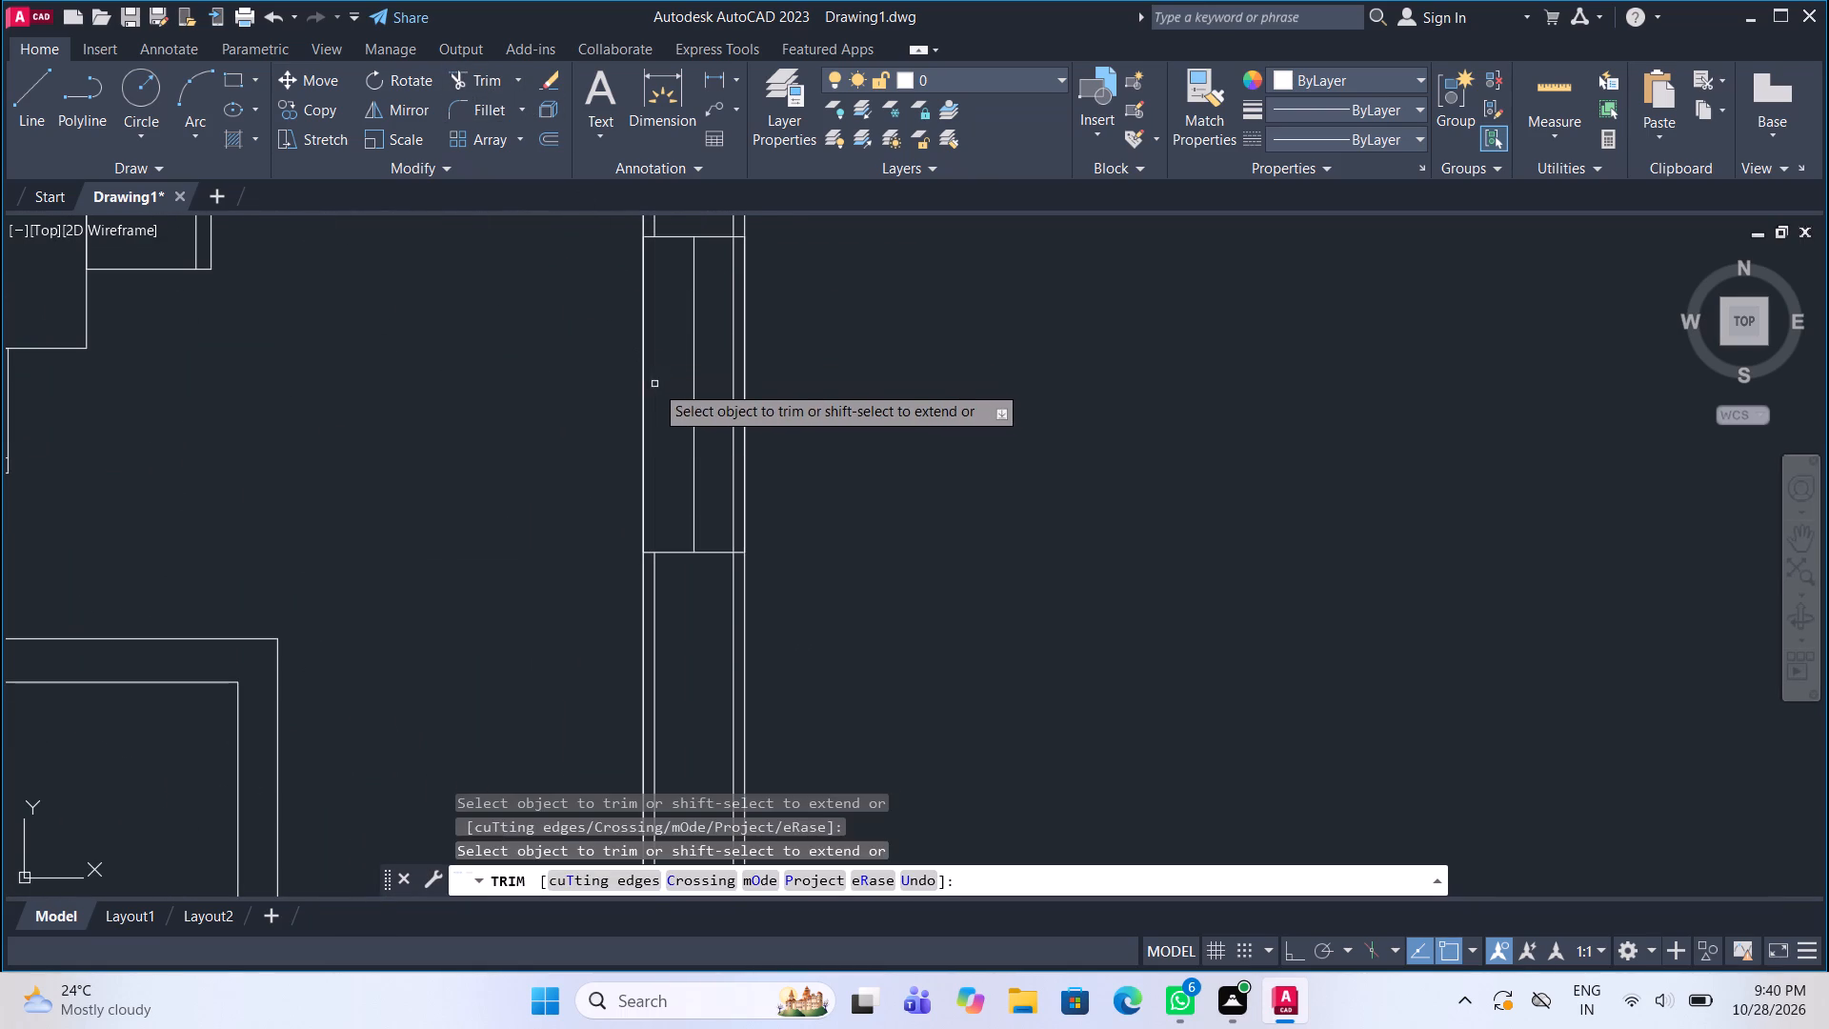
{"action": "double_click", "coordinate": [732, 401]}
Trim the inner offset line's projecting end at the top jamb of the right outer wall's door.
{"action": "scroll", "coordinate": [714, 546], "scroll_direction": "down", "scroll_amount": 3}
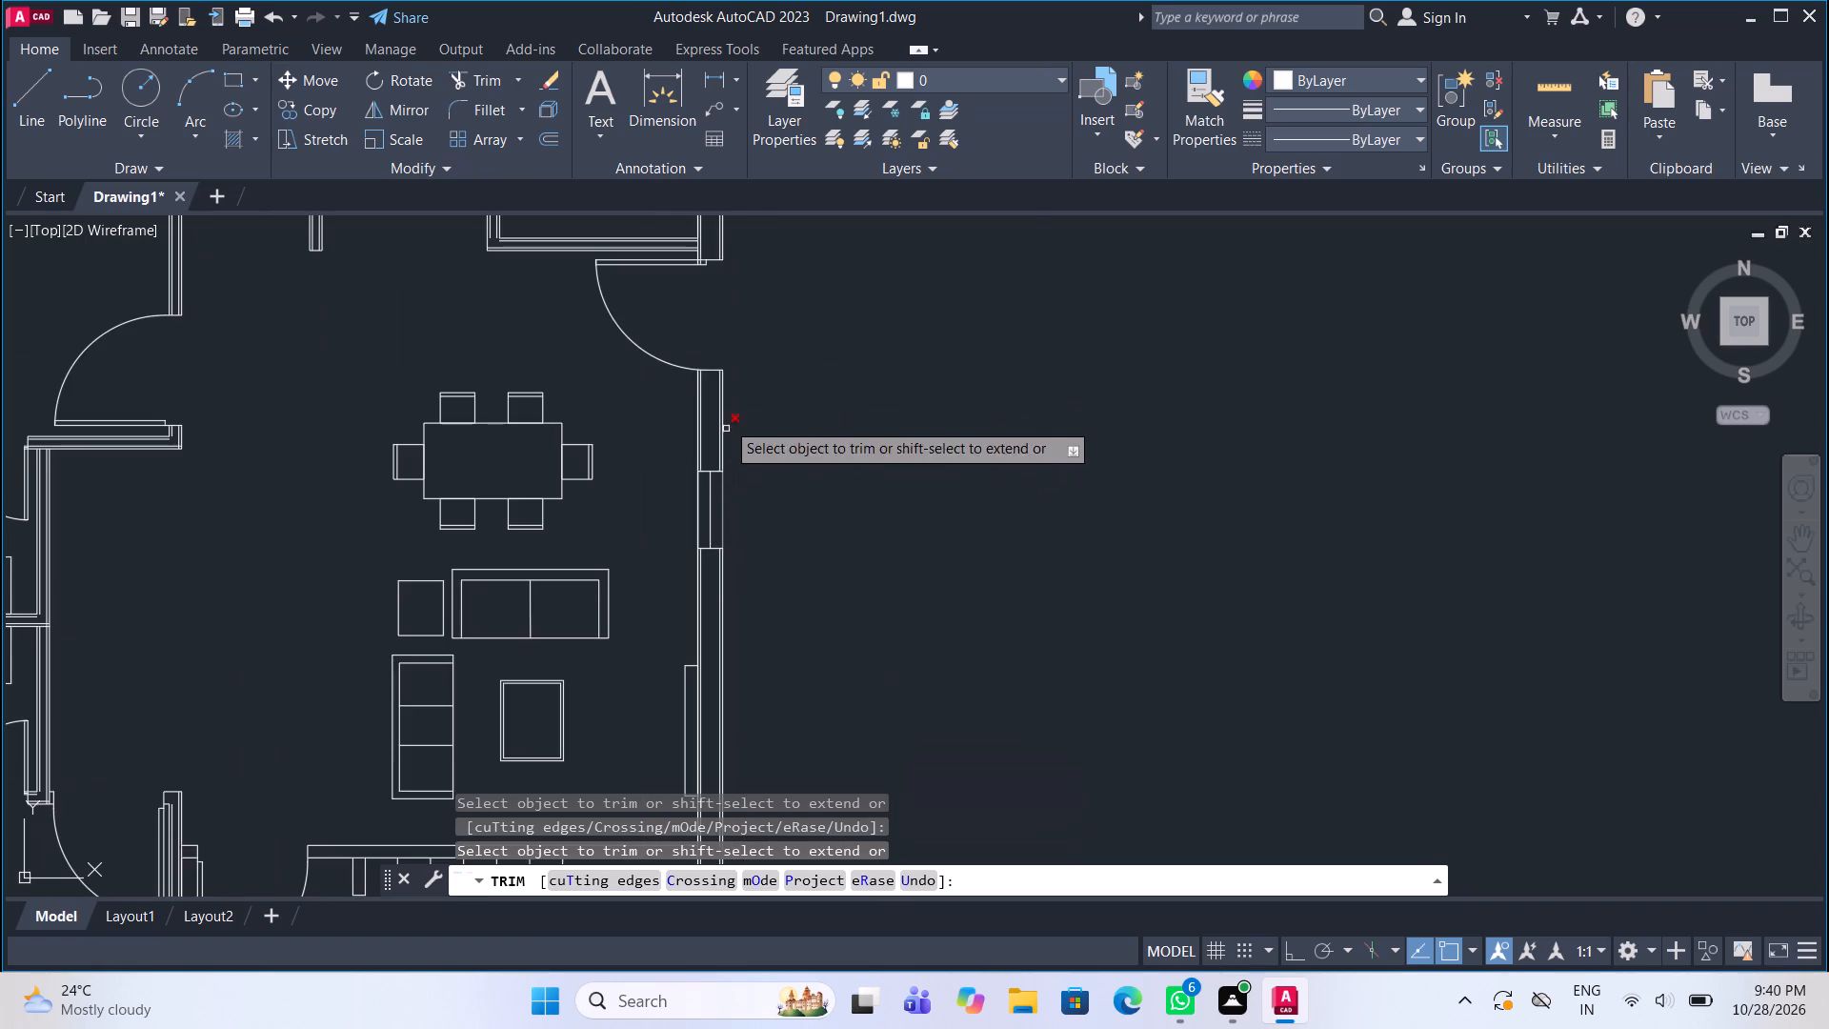
{"action": "middle_click_drag", "start_coordinate": [727, 402], "coordinate": [723, 500]}
{"action": "scroll", "coordinate": [693, 357], "scroll_direction": "up", "scroll_amount": 4}
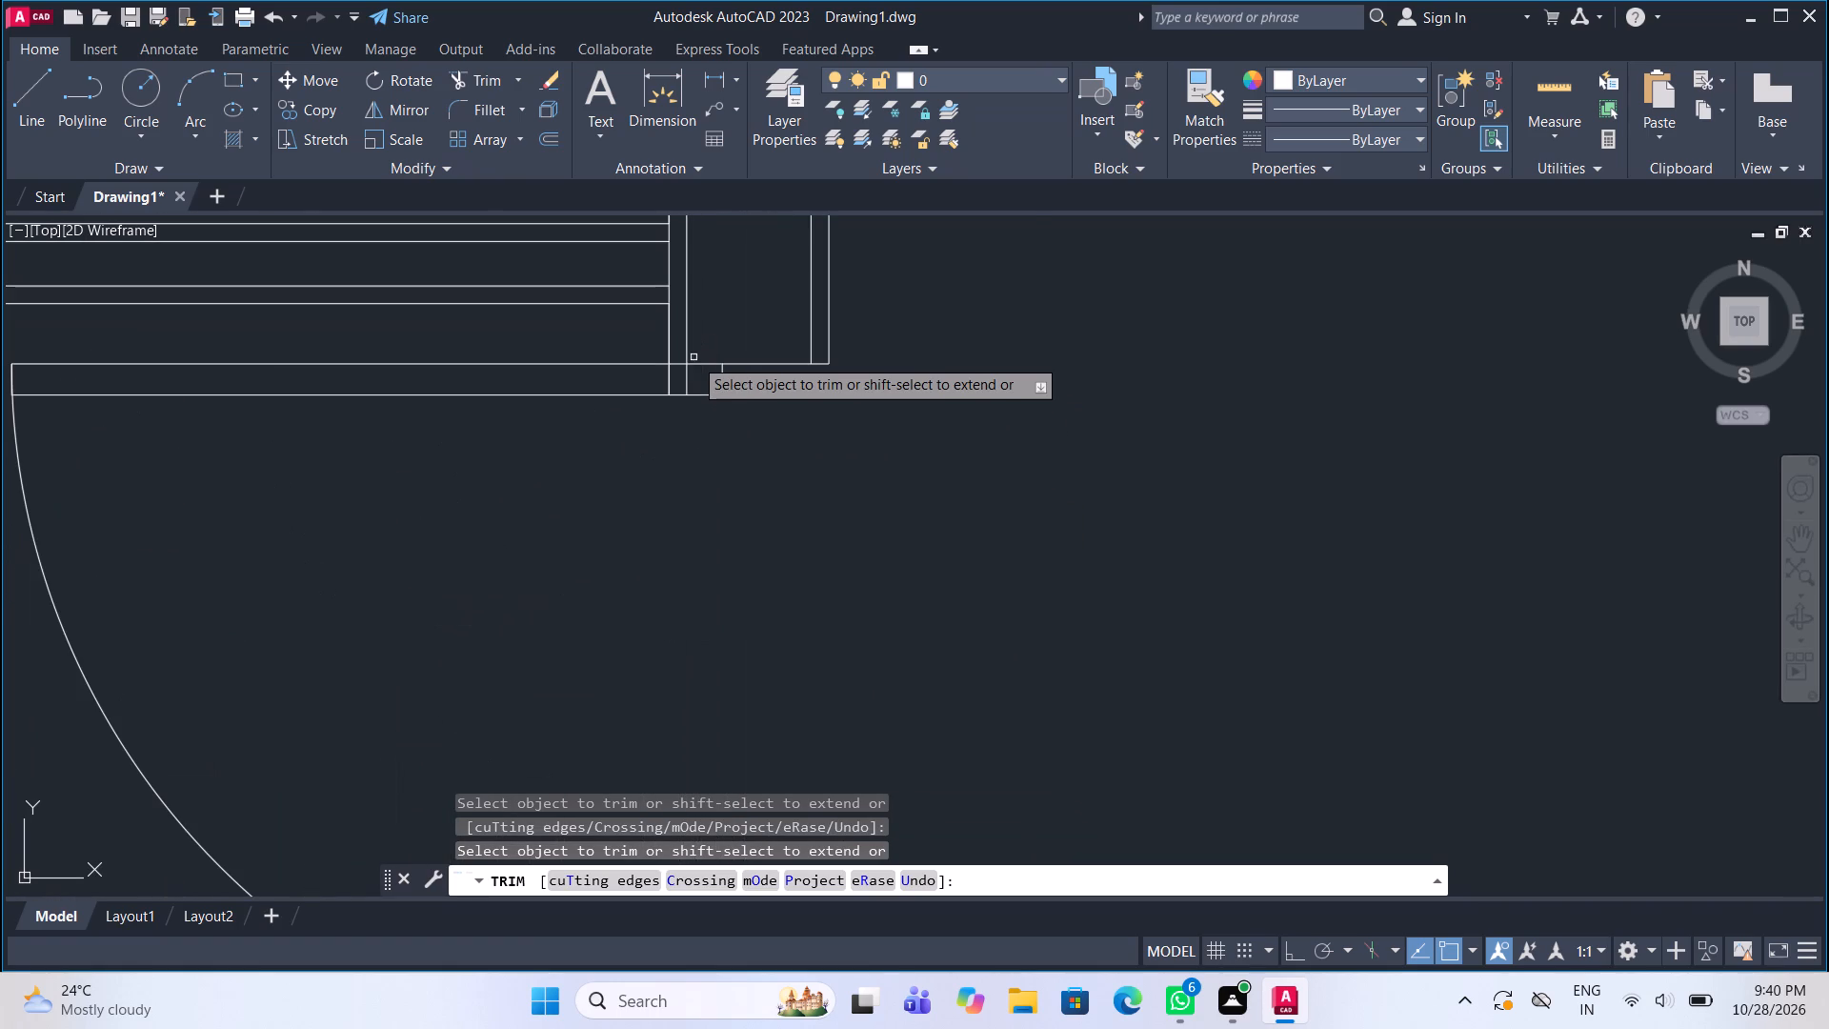
{"action": "left_click", "coordinate": [684, 373]}
Trim both wall offset lines out of the right outer wall's window openings above the door and beside the kitchen sink.
{"action": "scroll", "coordinate": [683, 445], "scroll_direction": "down", "scroll_amount": 4}
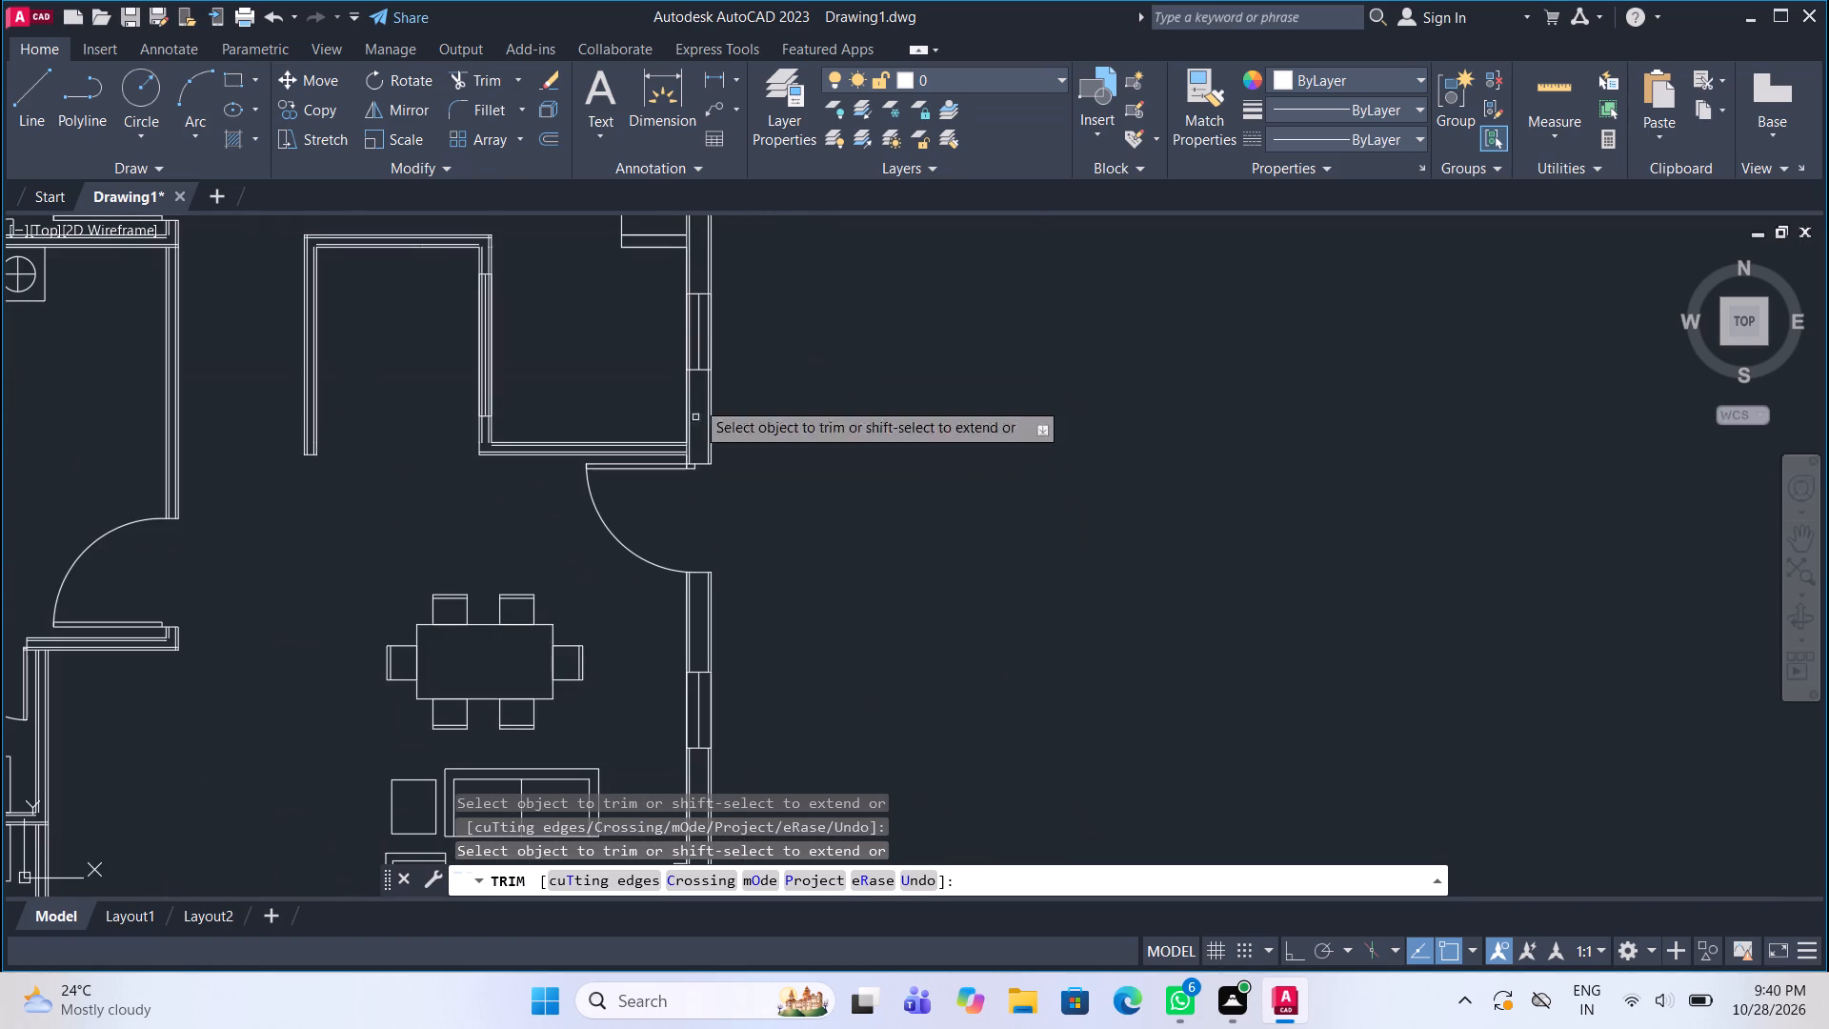
{"action": "scroll", "coordinate": [705, 325], "scroll_direction": "up", "scroll_amount": 4}
{"action": "left_click", "coordinate": [704, 333]}
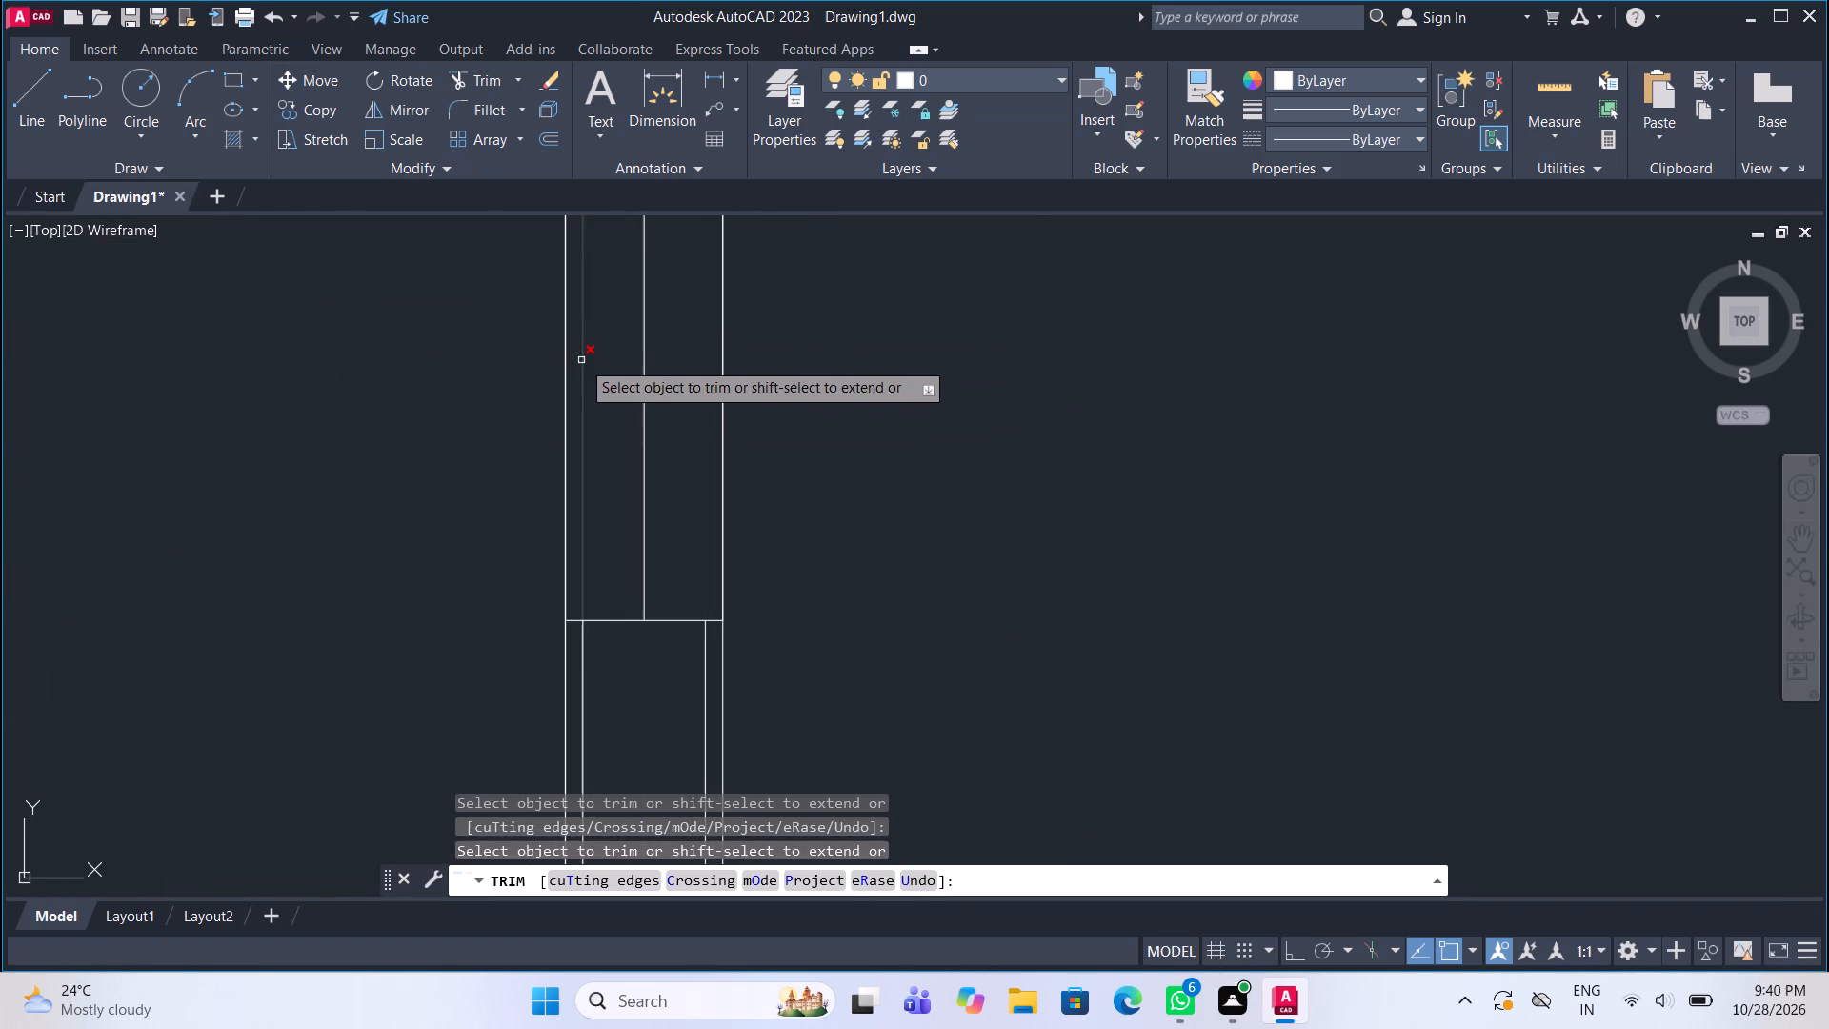
{"action": "left_click", "coordinate": [581, 360]}
{"action": "scroll", "coordinate": [687, 508], "scroll_direction": "down", "scroll_amount": 5}
{"action": "scroll", "coordinate": [684, 402], "scroll_direction": "up", "scroll_amount": 3}
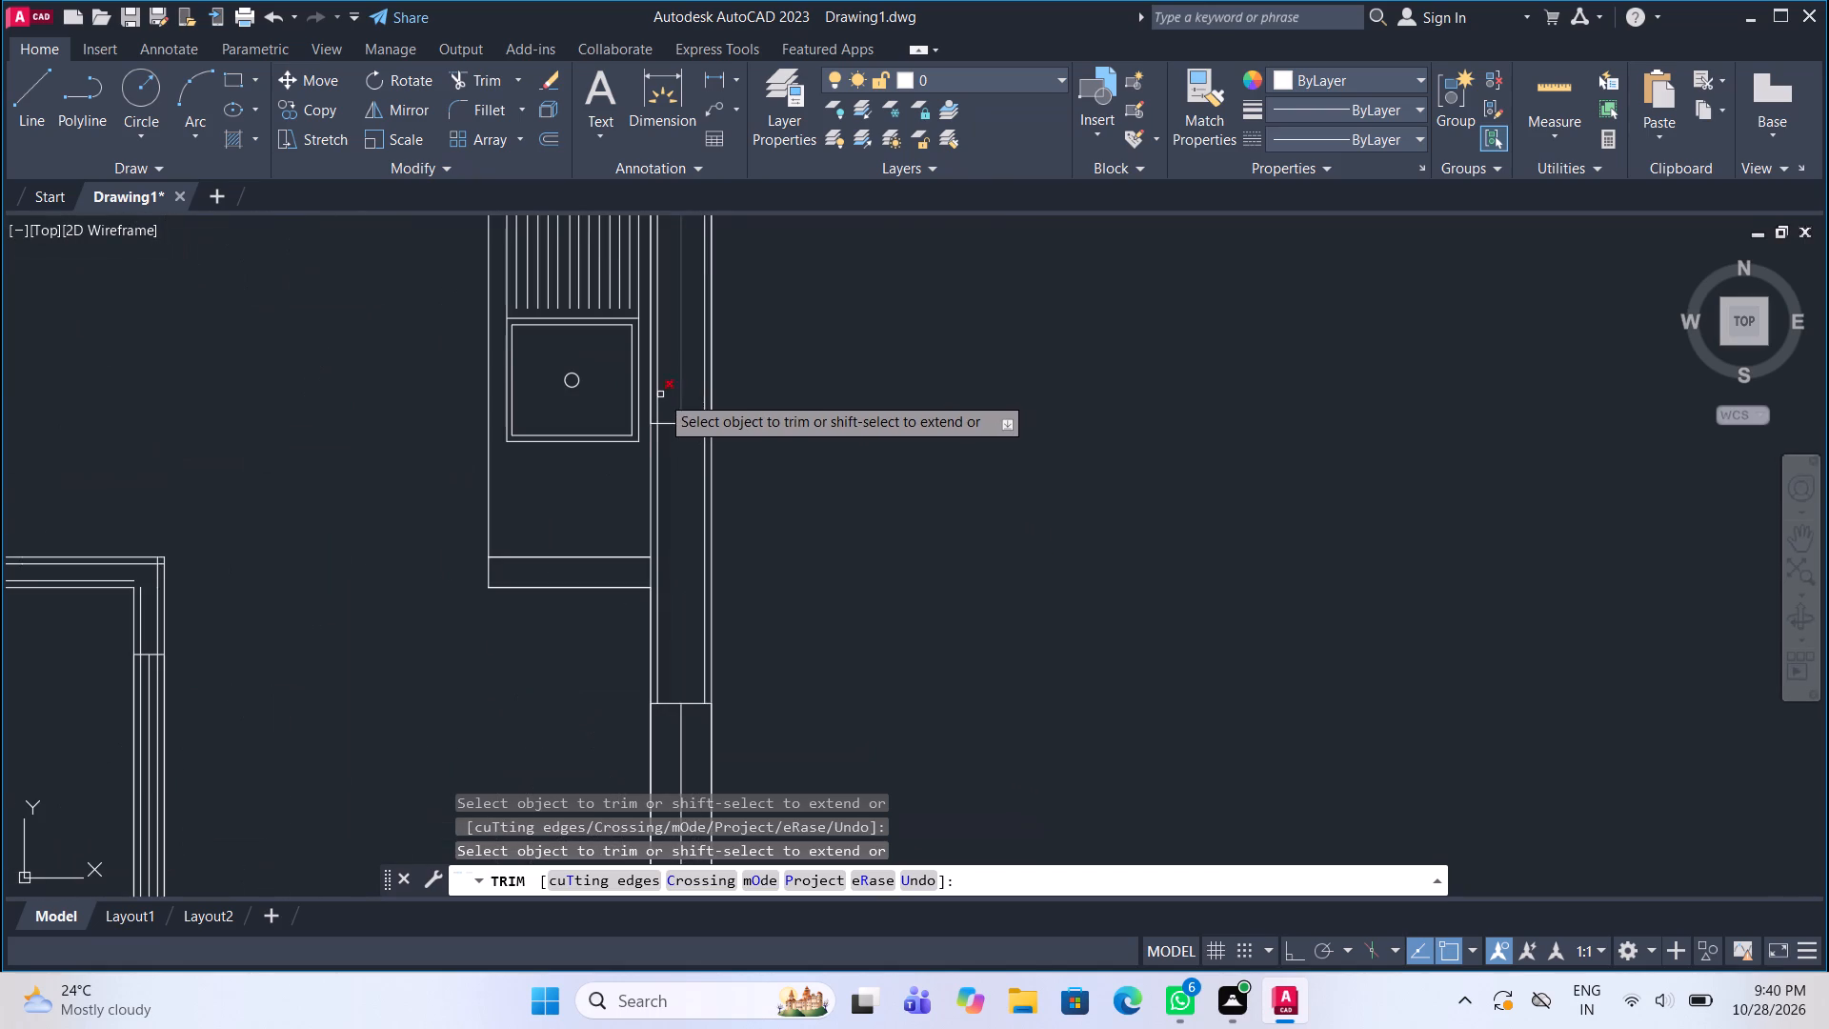
{"action": "scroll", "coordinate": [660, 393], "scroll_direction": "up", "scroll_amount": 1}
{"action": "left_click", "coordinate": [652, 387]}
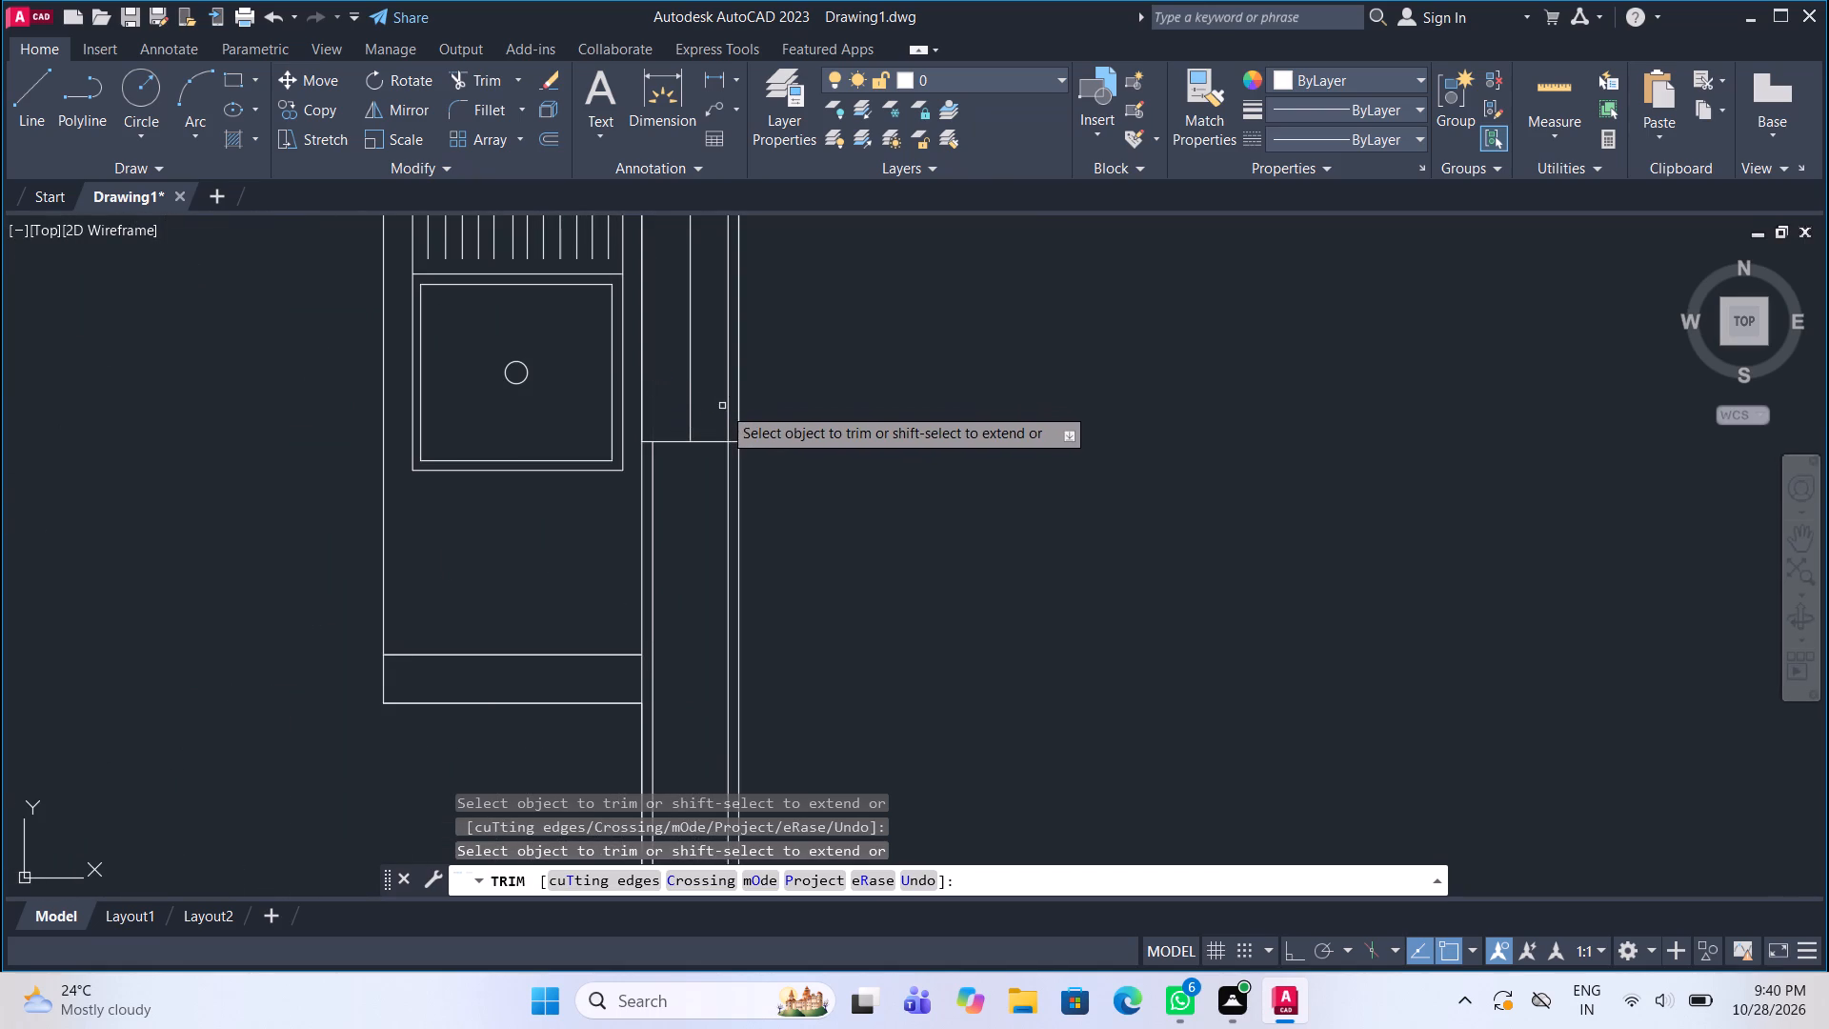
{"action": "left_click", "coordinate": [727, 410]}
Trim both wall offset lines out of the window opening in the right wall of the central U-shaped room.
{"action": "scroll", "coordinate": [692, 528], "scroll_direction": "down", "scroll_amount": 4}
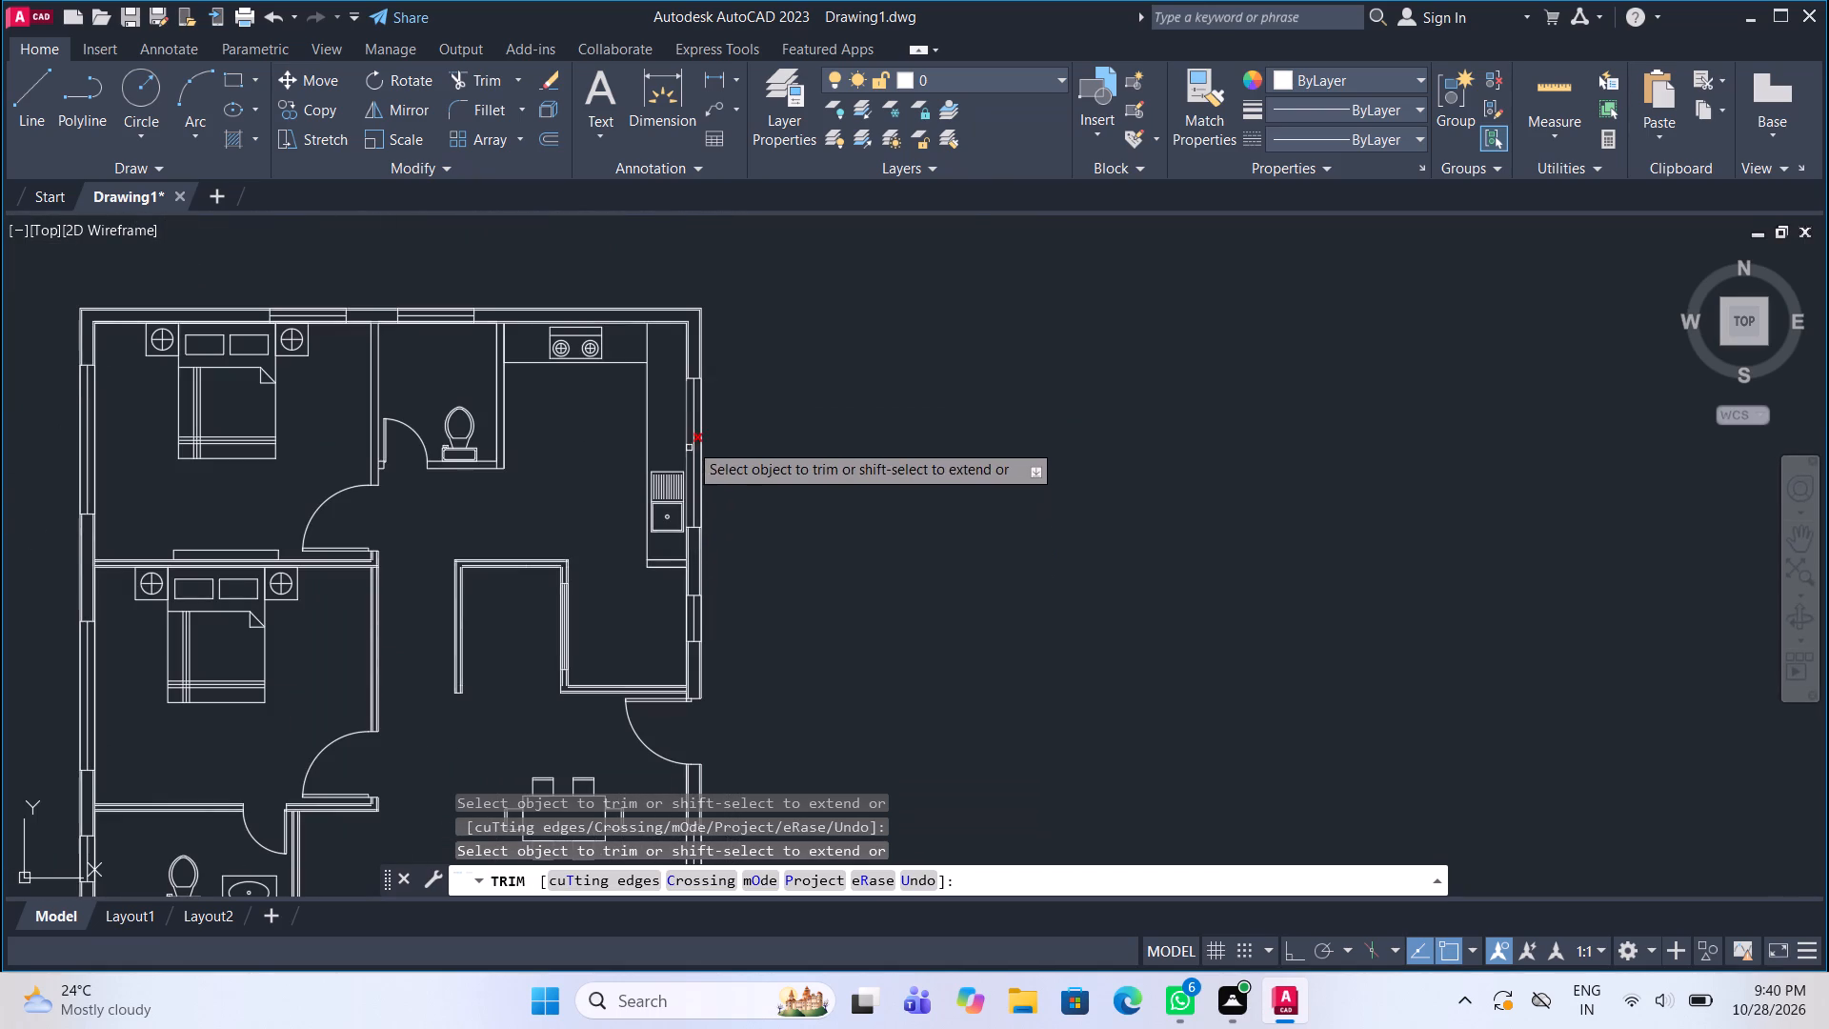
{"action": "scroll", "coordinate": [688, 373], "scroll_direction": "up", "scroll_amount": 4}
{"action": "scroll", "coordinate": [689, 370], "scroll_direction": "down", "scroll_amount": 5}
{"action": "scroll", "coordinate": [329, 492], "scroll_direction": "up", "scroll_amount": 3}
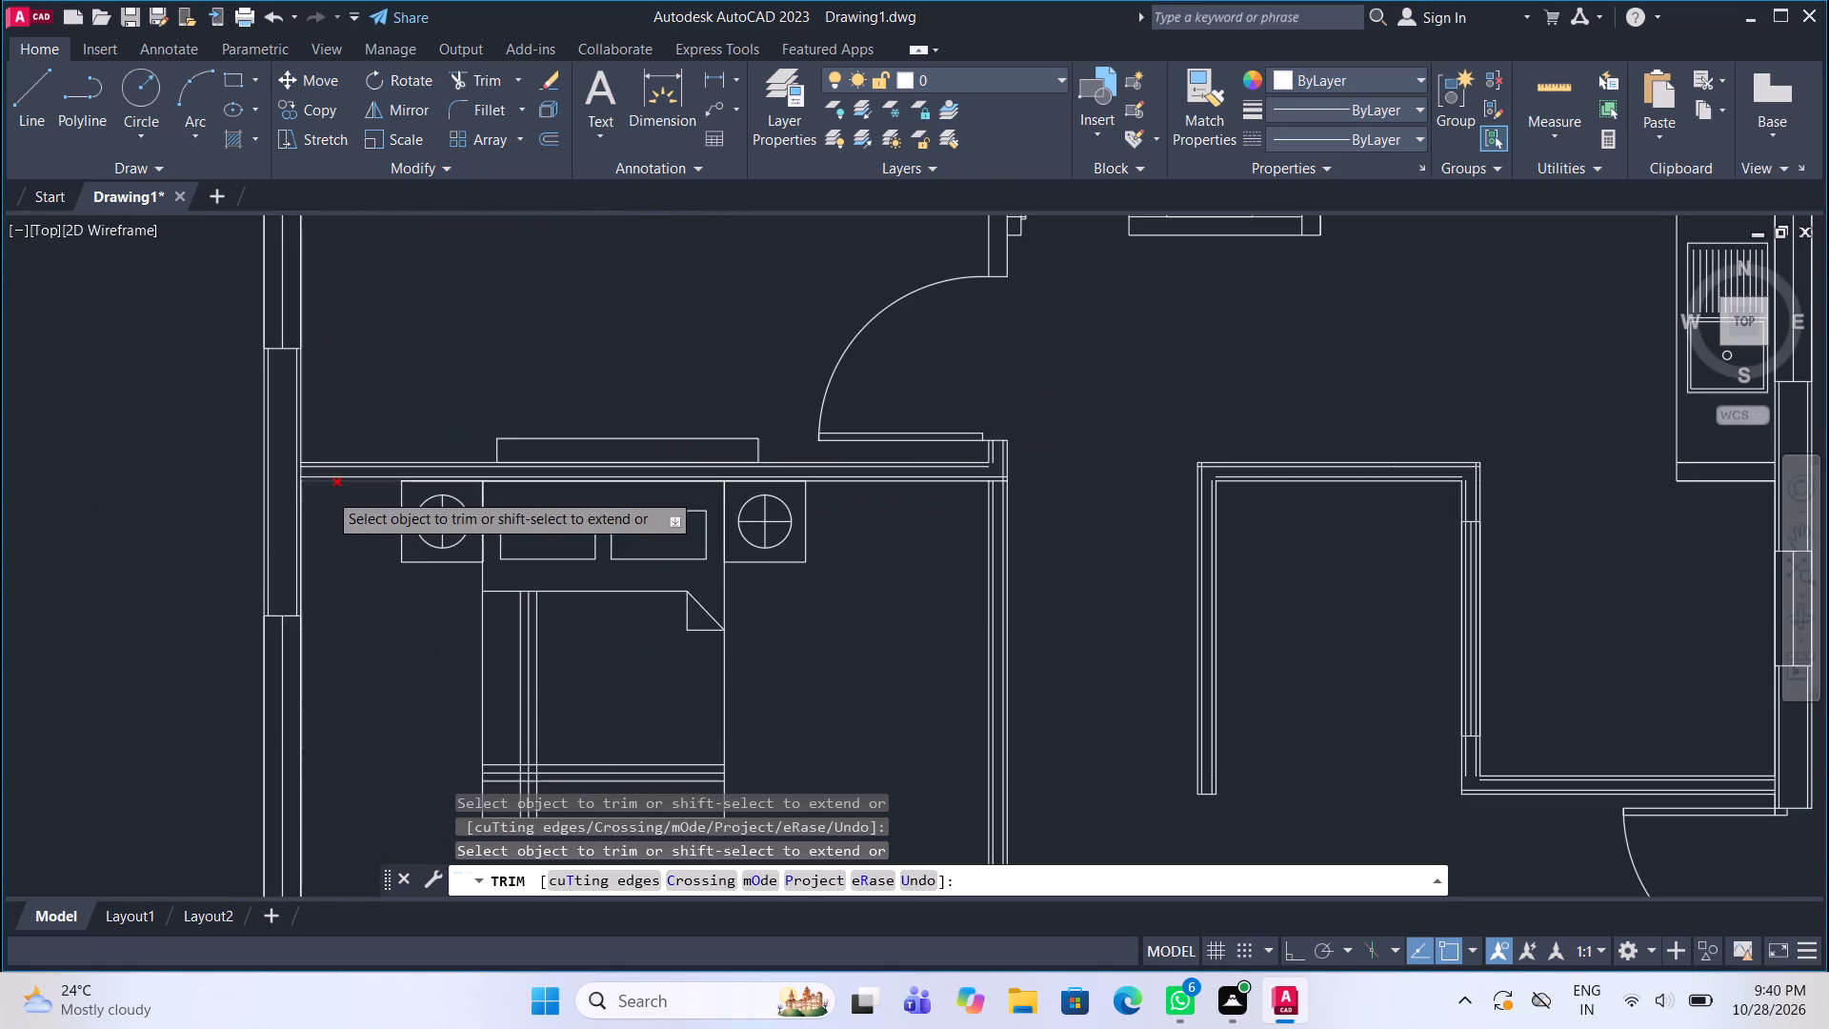
{"action": "middle_click_drag", "start_coordinate": [285, 445], "coordinate": [434, 520]}
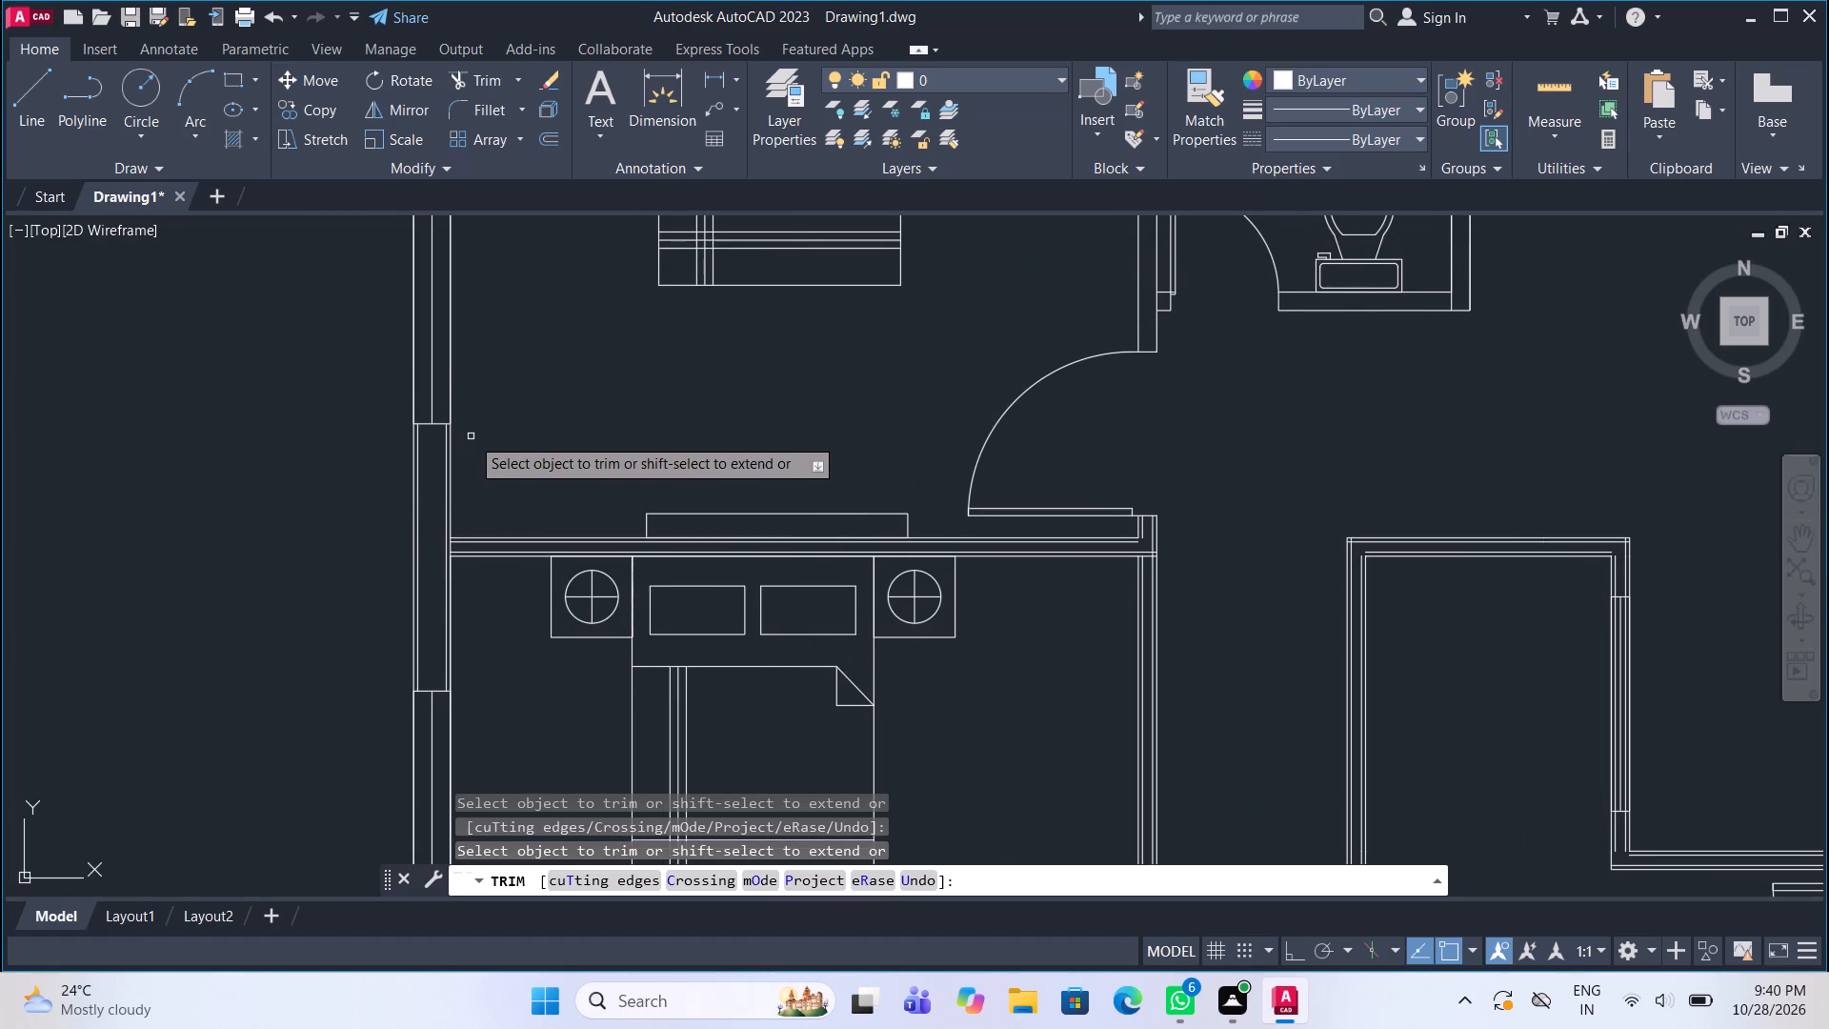
{"action": "scroll", "coordinate": [498, 437], "scroll_direction": "down", "scroll_amount": 2}
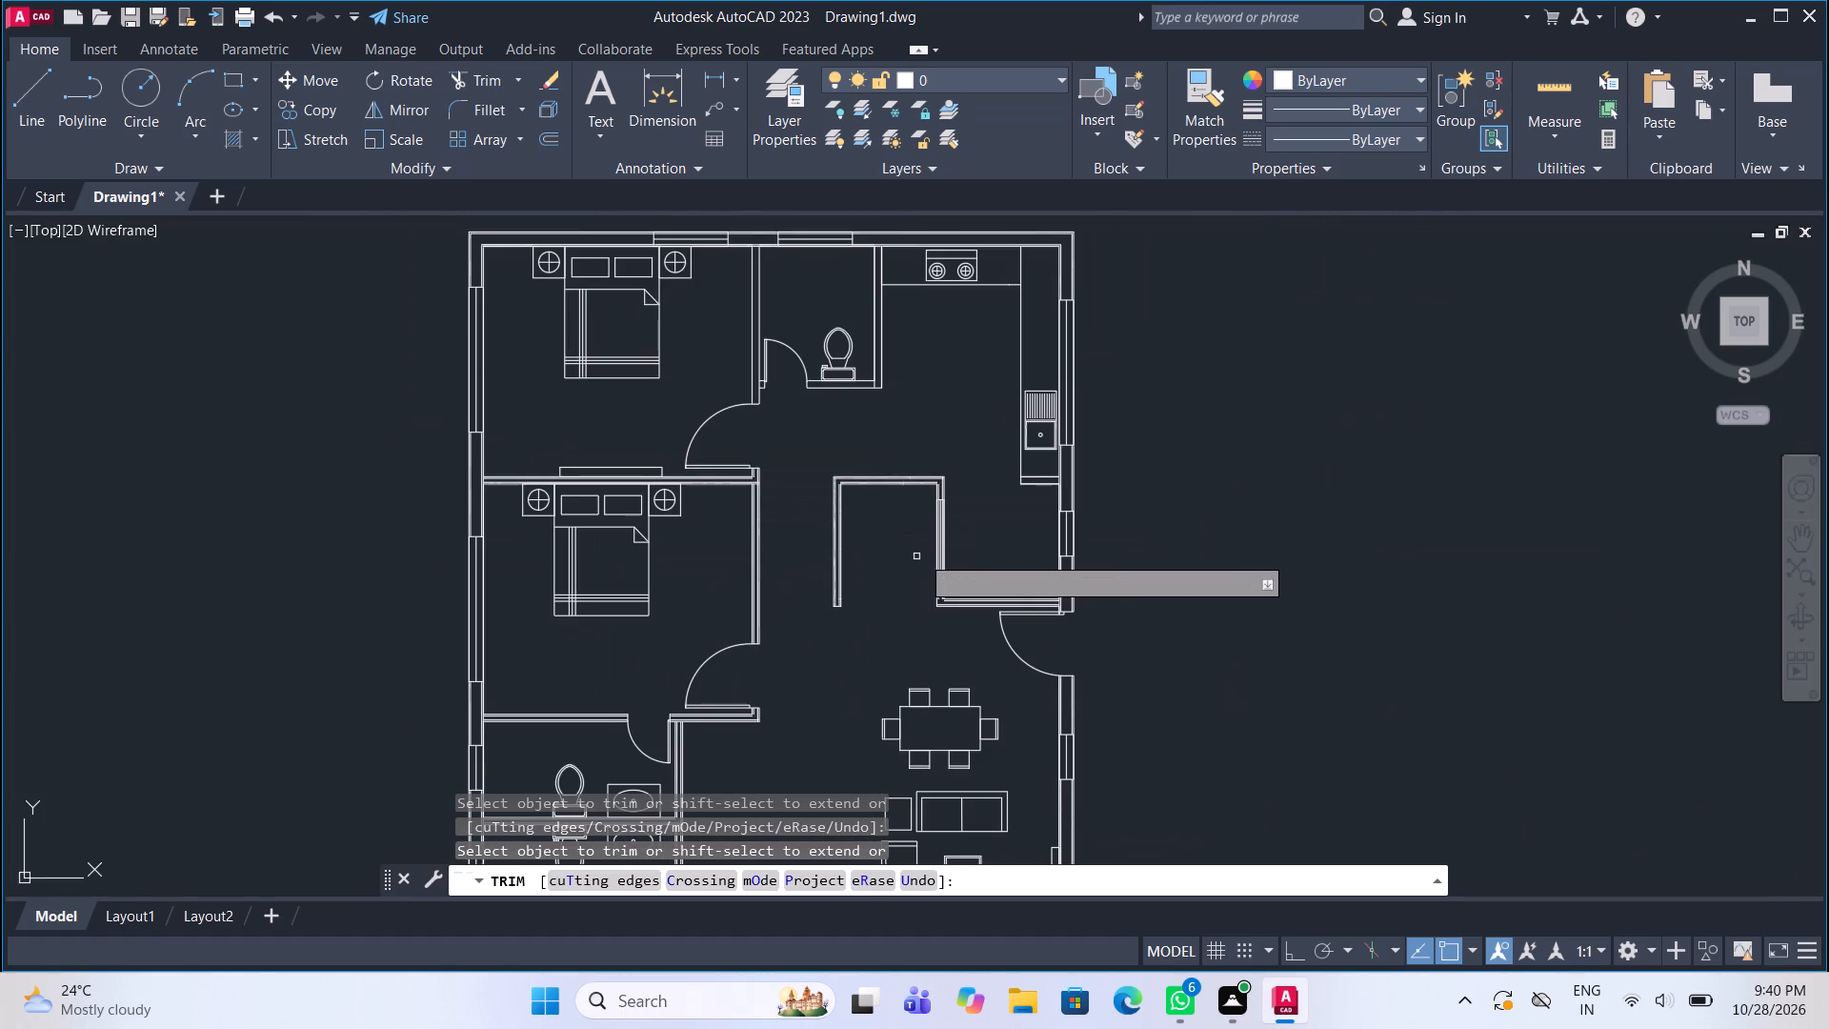
{"action": "scroll", "coordinate": [925, 532], "scroll_direction": "up", "scroll_amount": 3}
{"action": "scroll", "coordinate": [1034, 531], "scroll_direction": "up", "scroll_amount": 3}
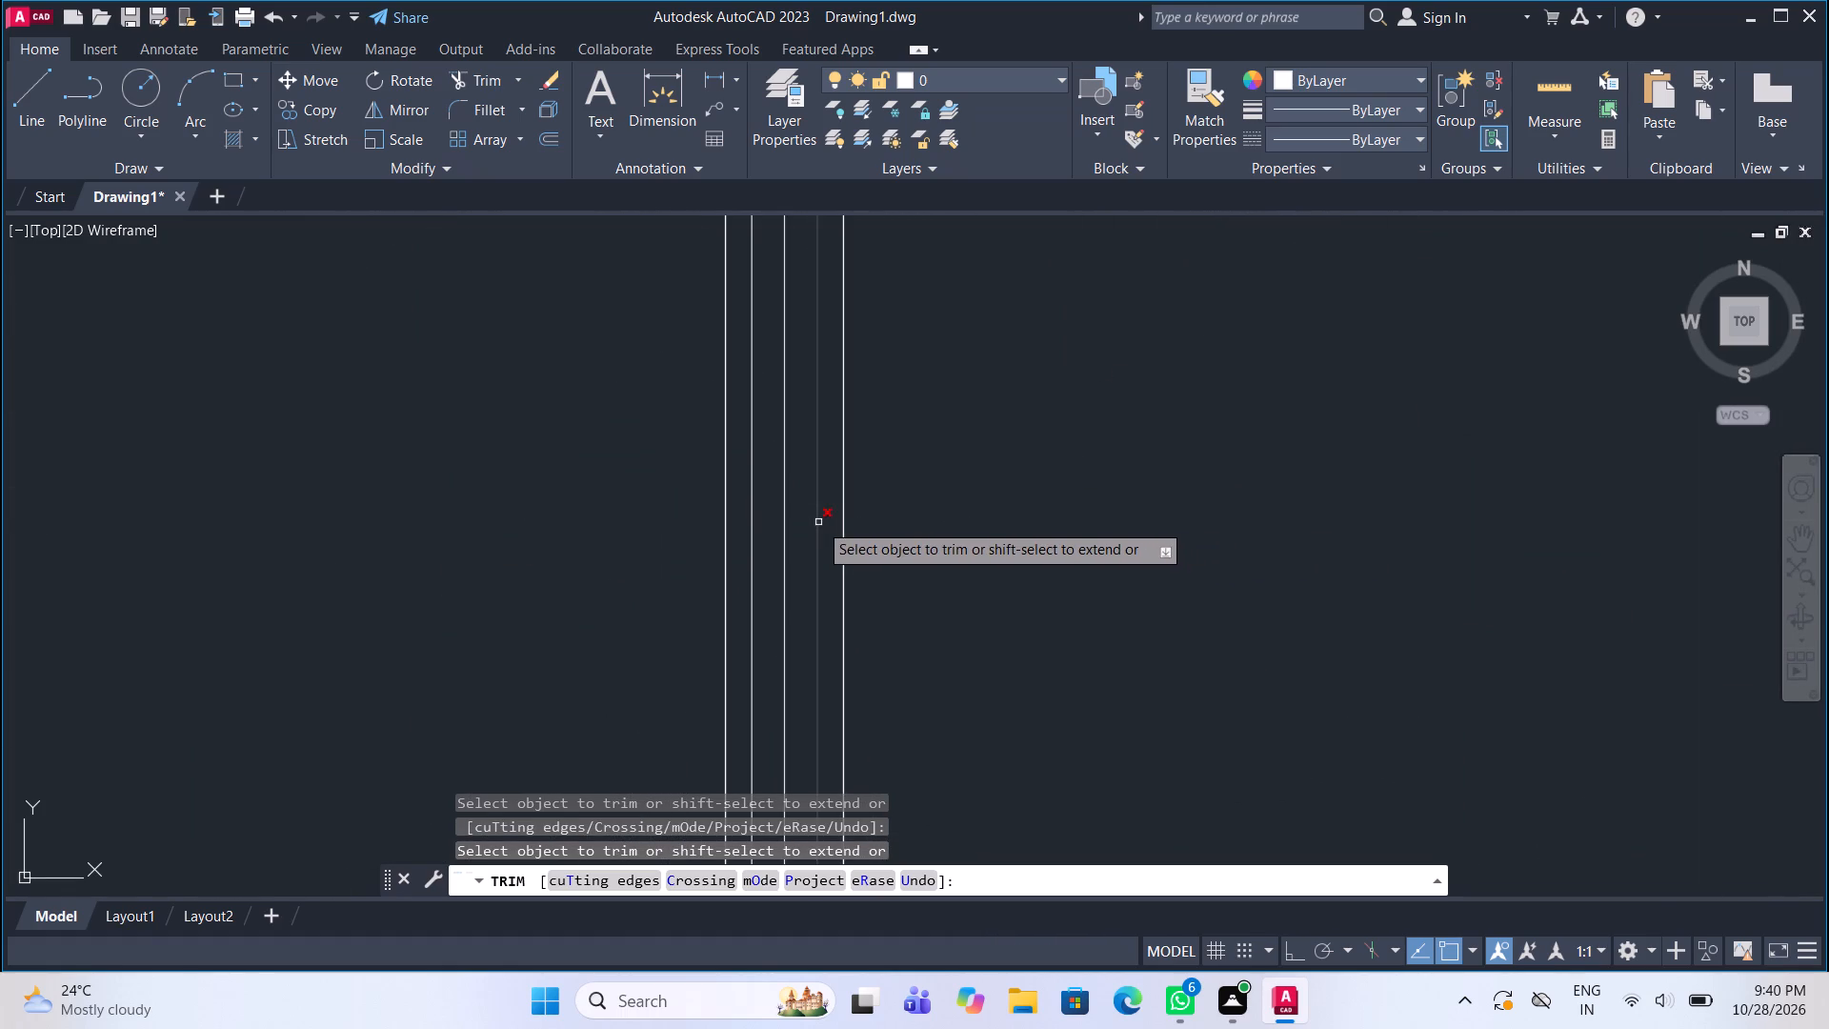
{"action": "scroll", "coordinate": [814, 522], "scroll_direction": "down", "scroll_amount": 3}
{"action": "scroll", "coordinate": [793, 436], "scroll_direction": "up", "scroll_amount": 2}
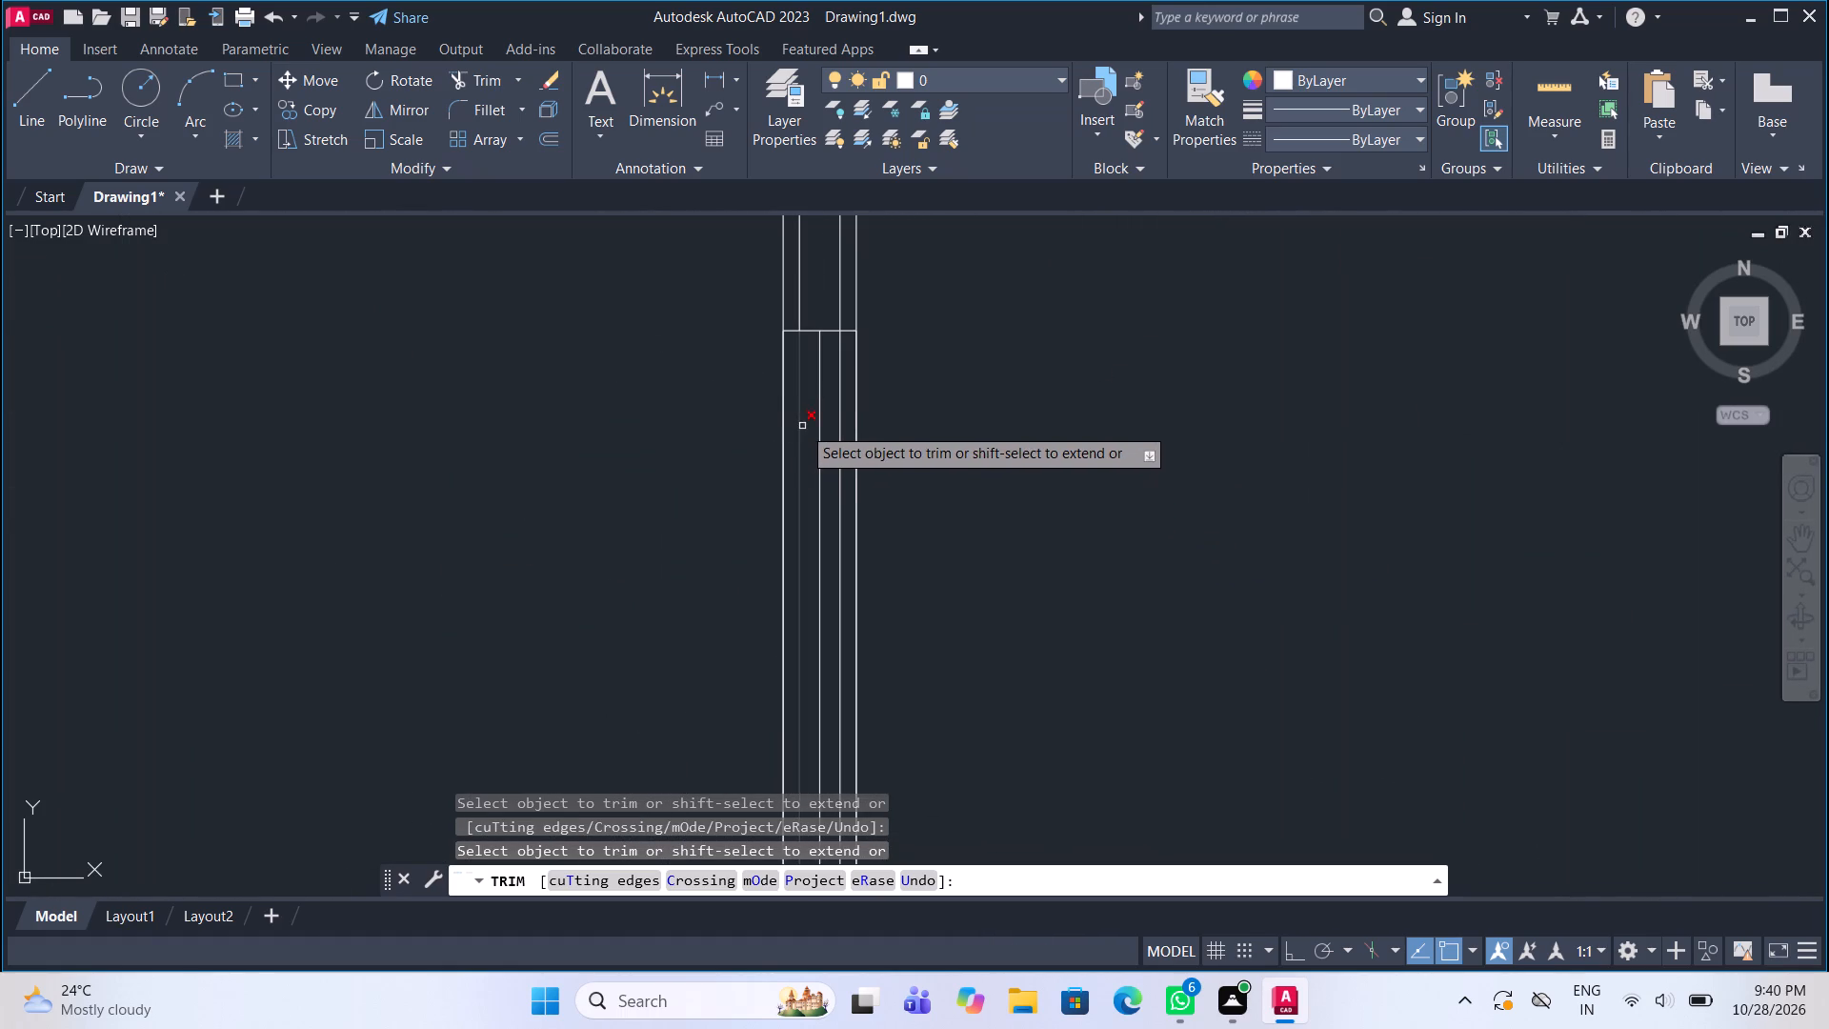
{"action": "left_click", "coordinate": [802, 426]}
{"action": "left_click", "coordinate": [843, 431]}
{"action": "scroll", "coordinate": [792, 447], "scroll_direction": "down", "scroll_amount": 2}
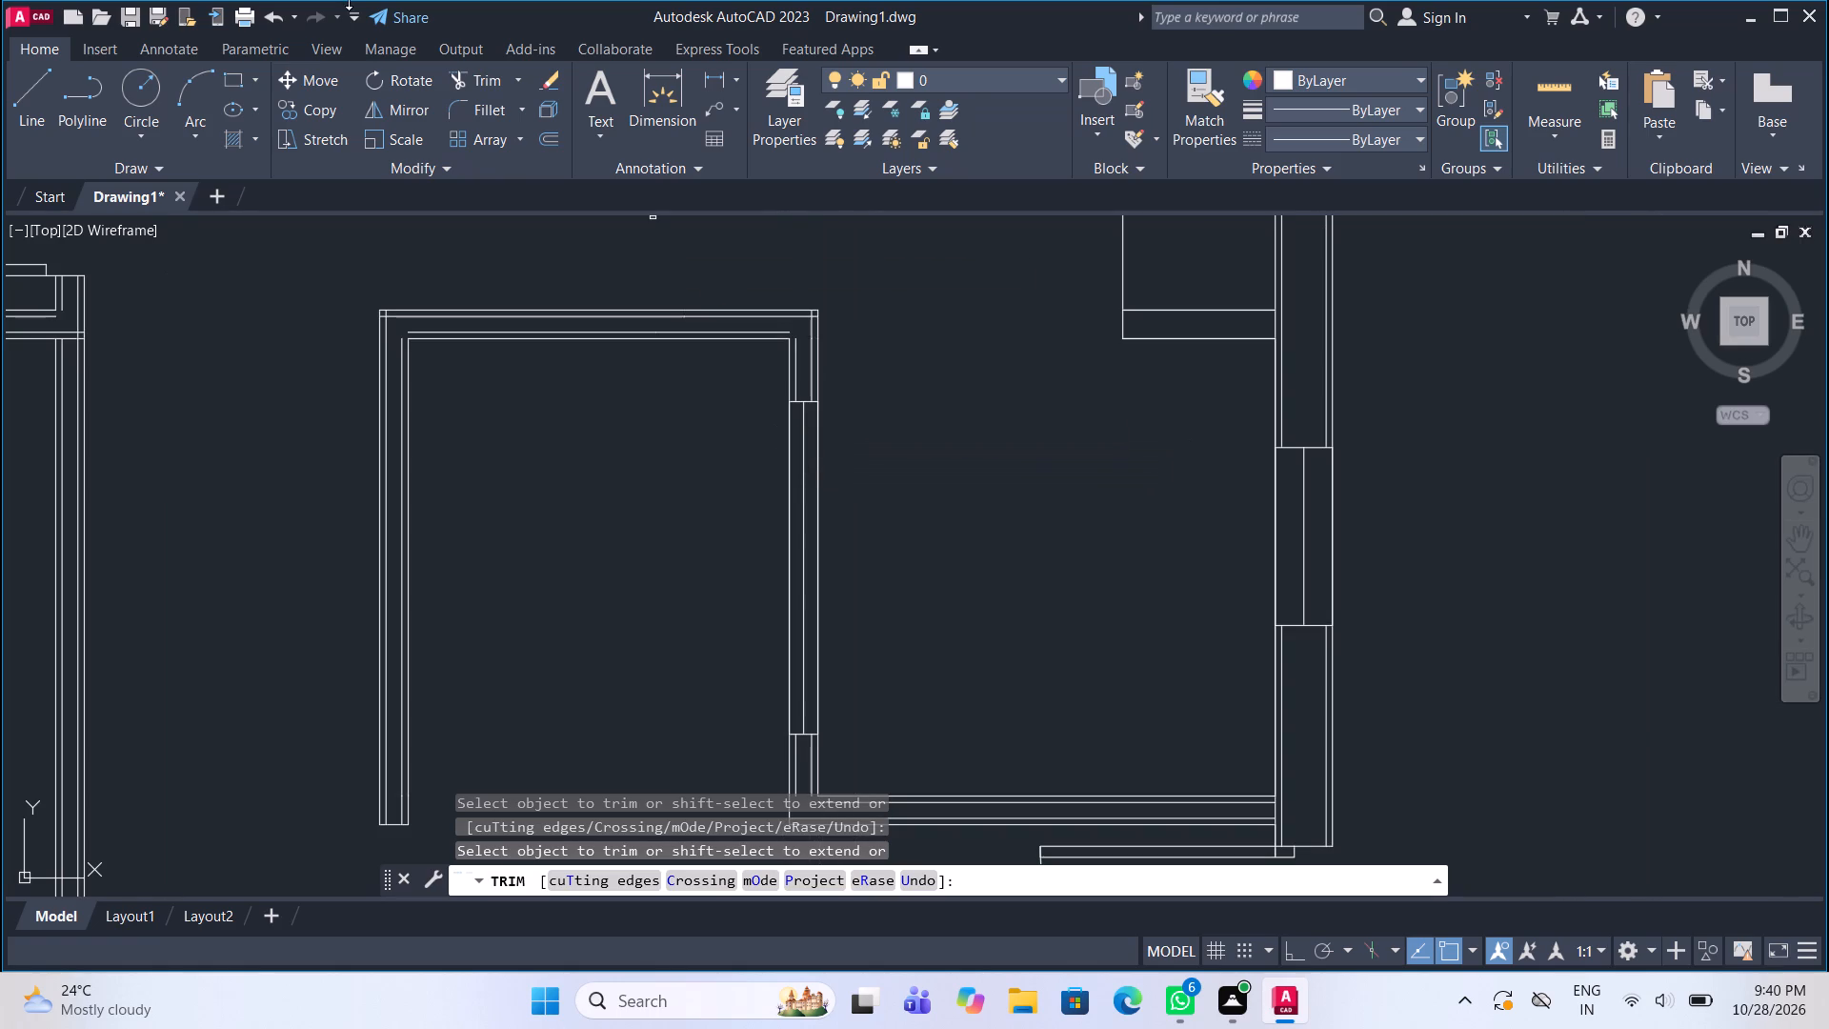
Fillet the inner and outer offset line pairs into sharp corners at the U-shaped room's top-left corner.
{"action": "left_click", "coordinate": [482, 116]}
{"action": "scroll", "coordinate": [411, 357], "scroll_direction": "up", "scroll_amount": 1}
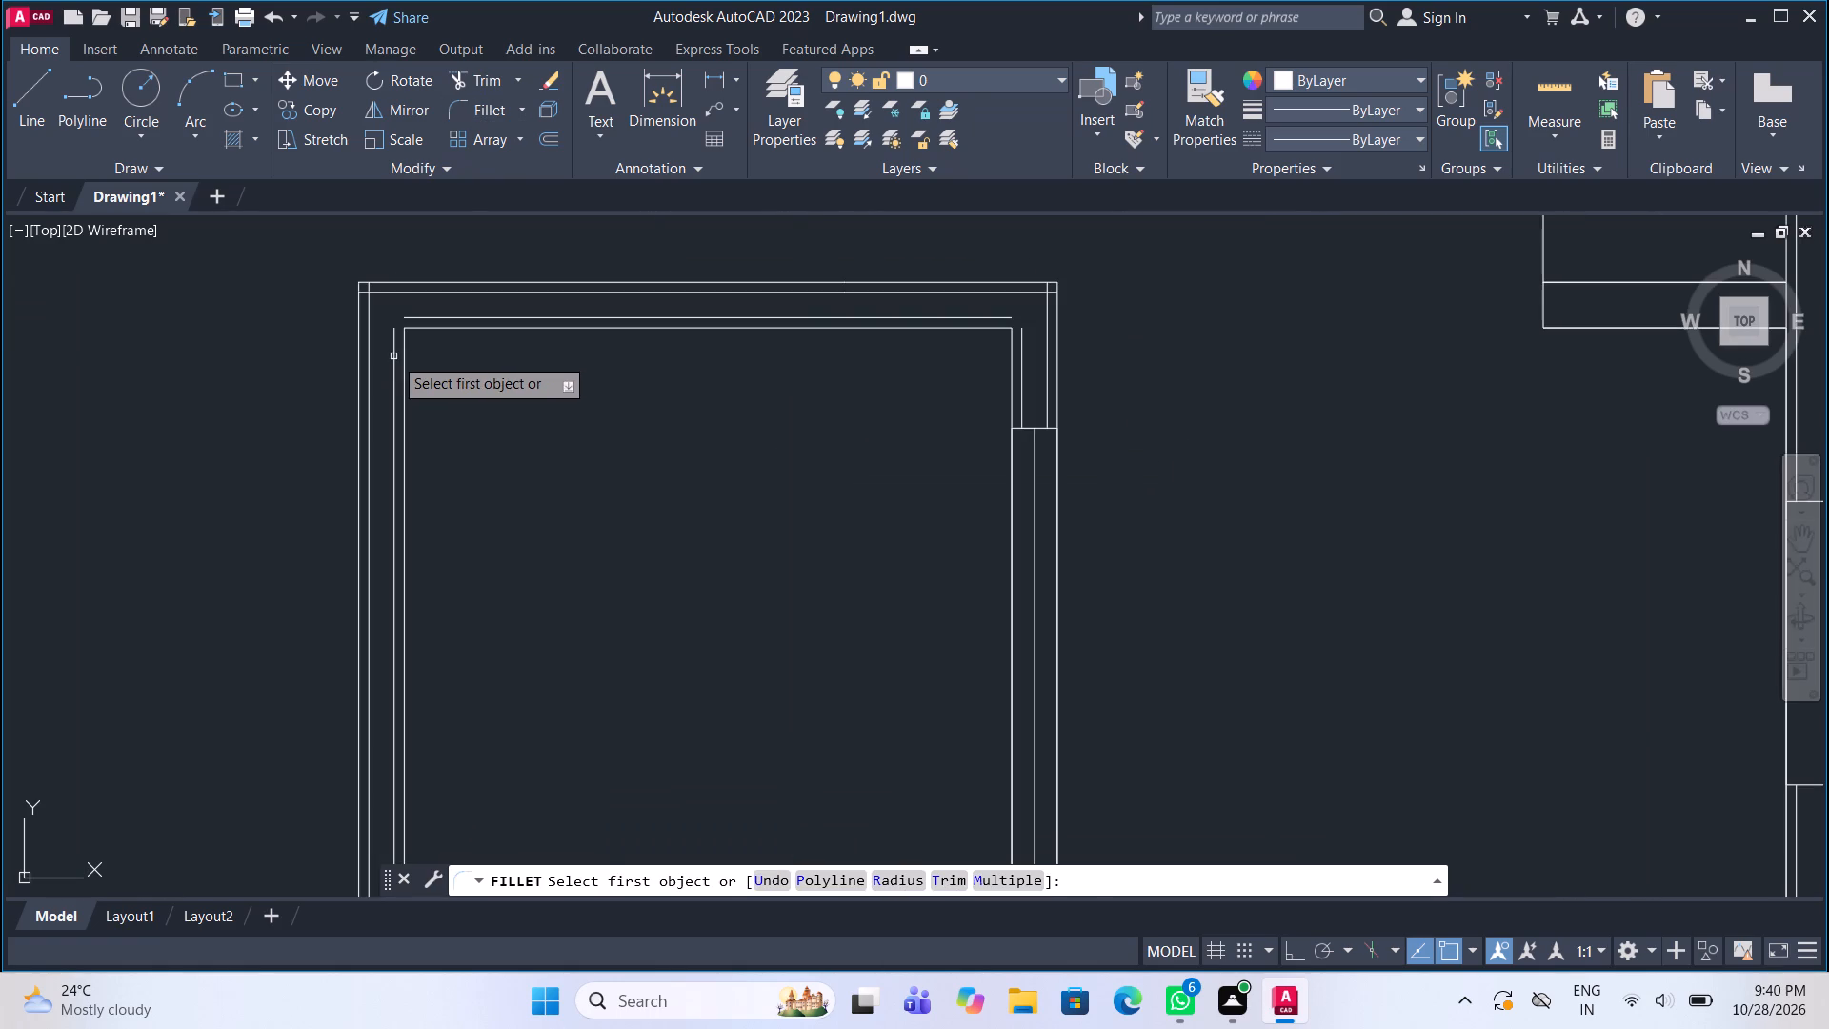
{"action": "left_click", "coordinate": [393, 356]}
{"action": "left_click", "coordinate": [416, 316]}
{"action": "left_click", "coordinate": [492, 104]}
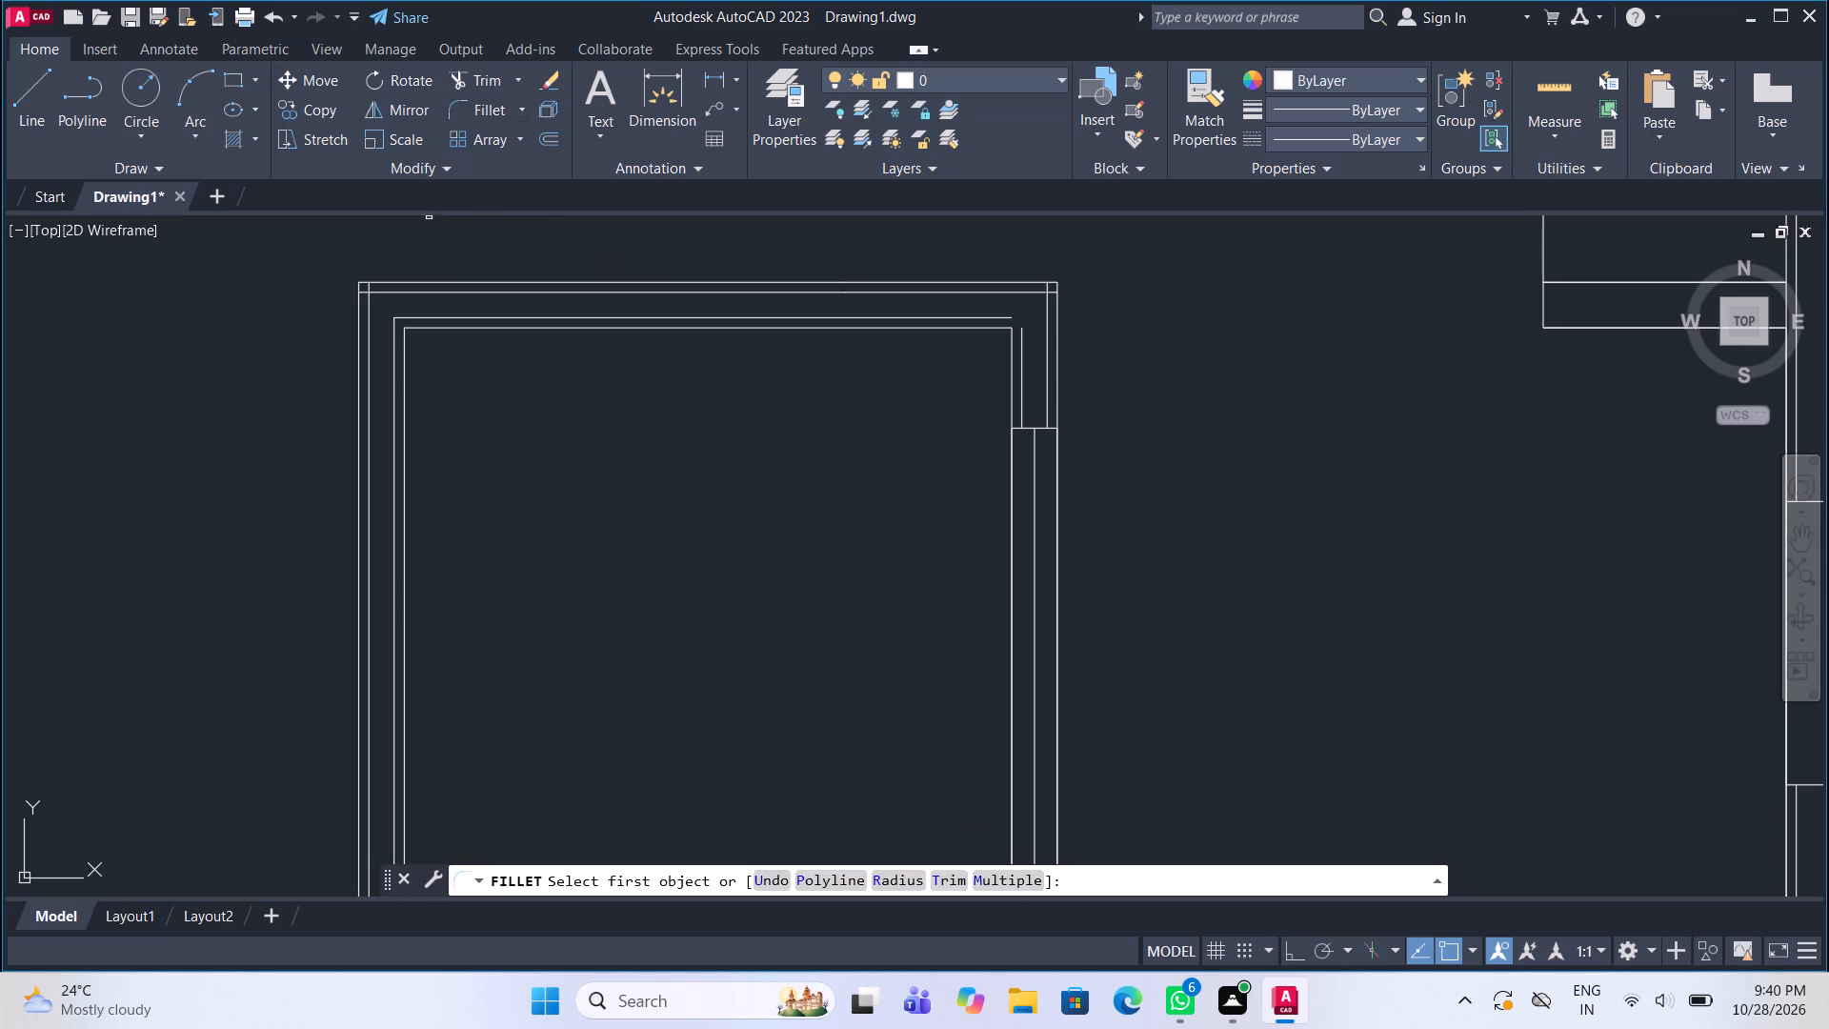
{"action": "left_click", "coordinate": [370, 311]}
{"action": "left_click", "coordinate": [386, 287]}
{"action": "left_click", "coordinate": [387, 292]}
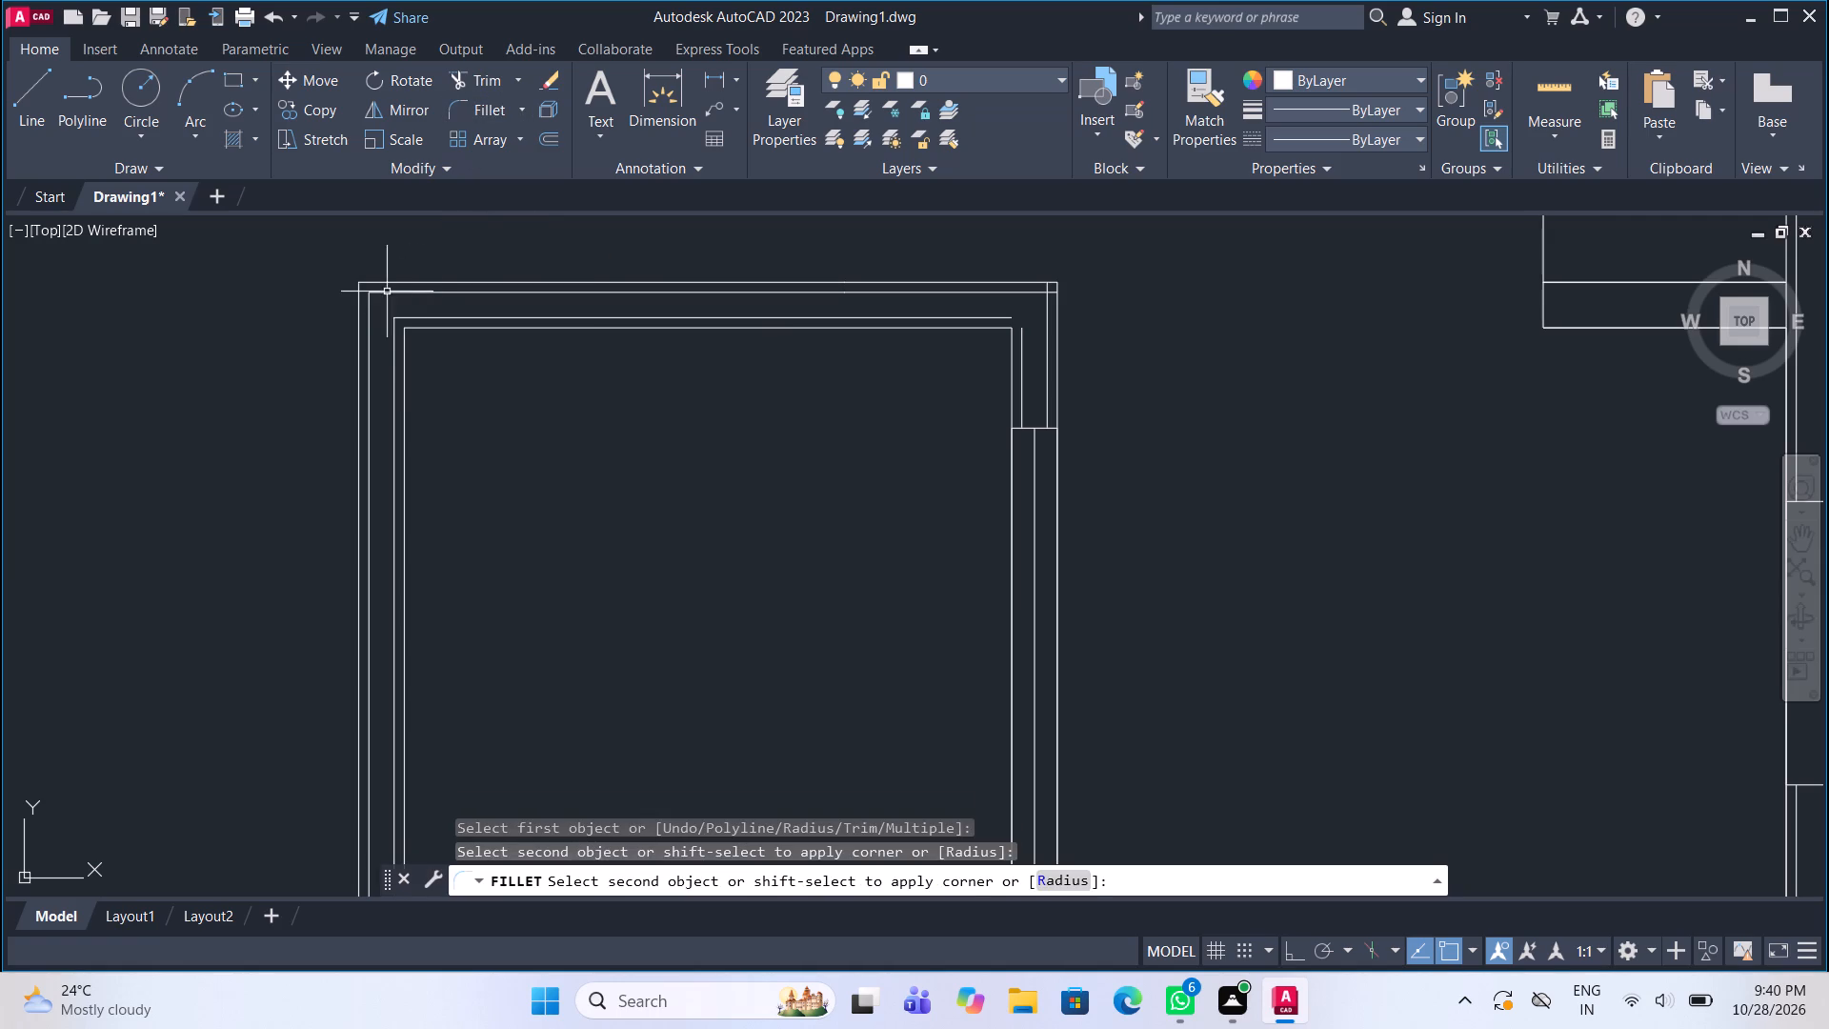
Fillet the outer and inner offset line pairs into sharp corners at the U-shaped room's top-right corner.
{"action": "left_click", "coordinate": [491, 102]}
{"action": "scroll", "coordinate": [994, 309], "scroll_direction": "up", "scroll_amount": 1}
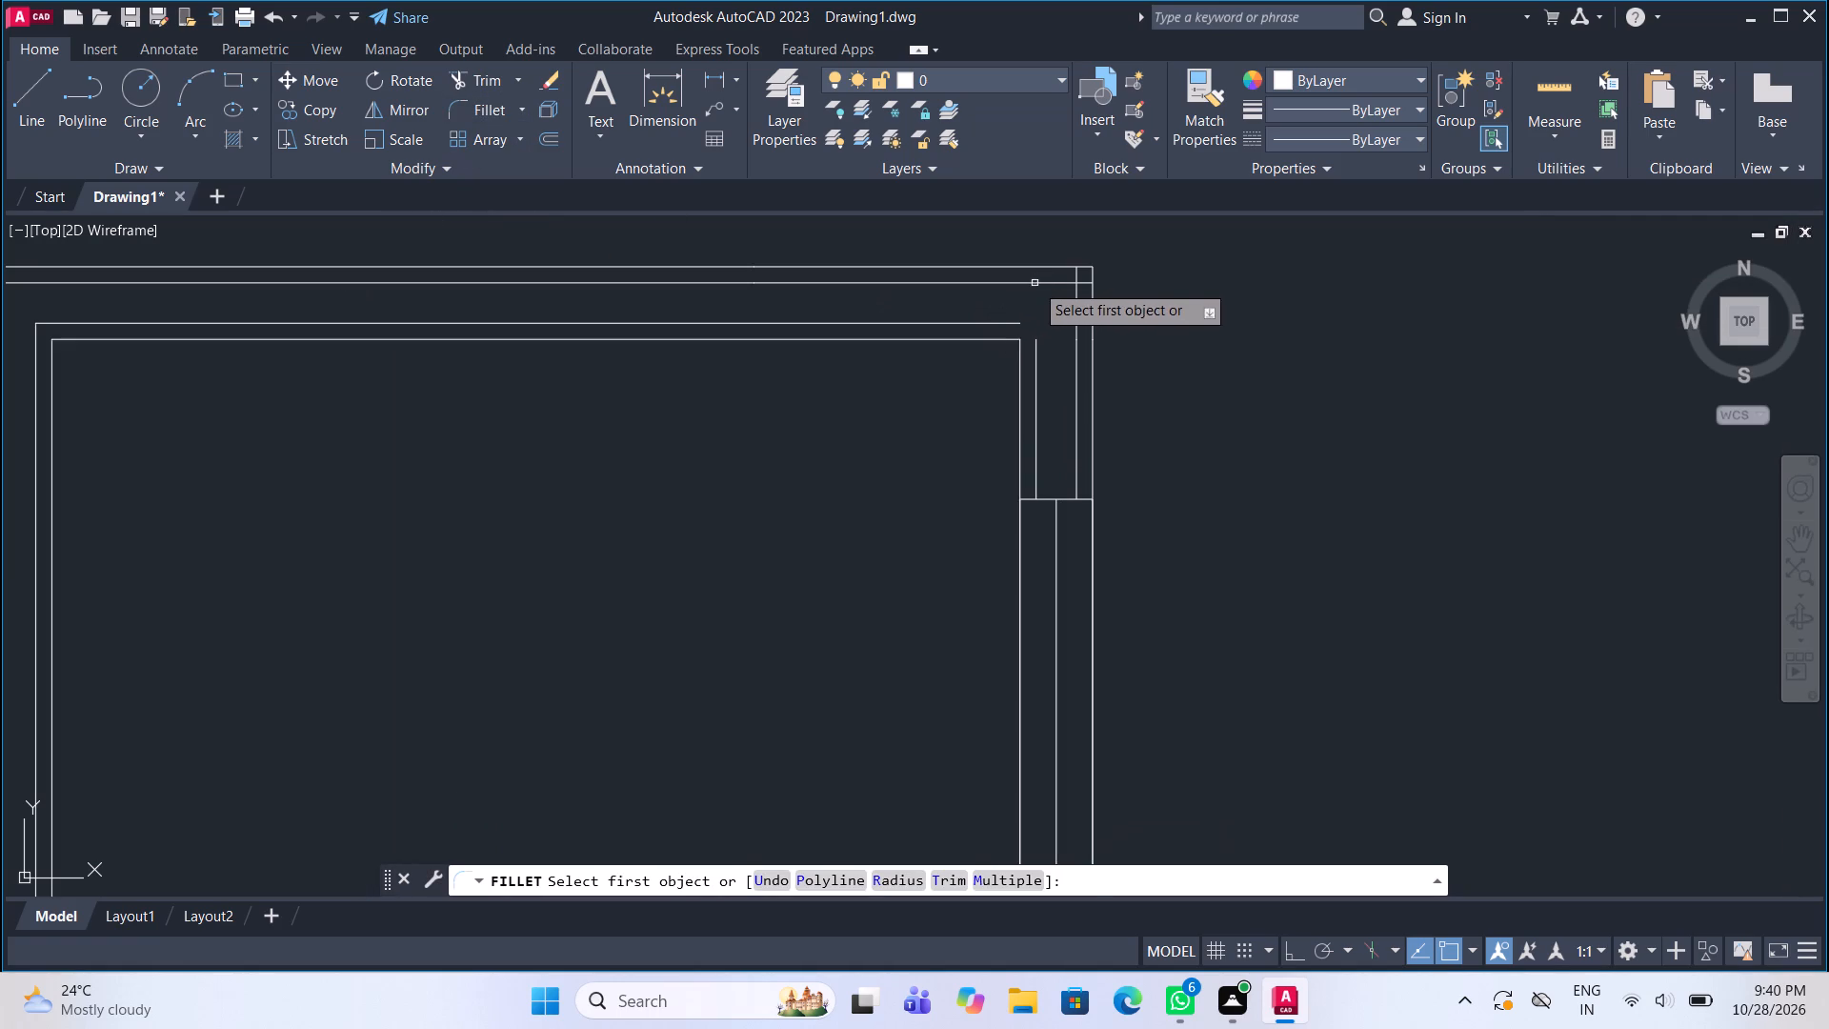
{"action": "left_click", "coordinate": [1035, 283]}
{"action": "left_click", "coordinate": [1075, 329]}
{"action": "left_click", "coordinate": [481, 115]}
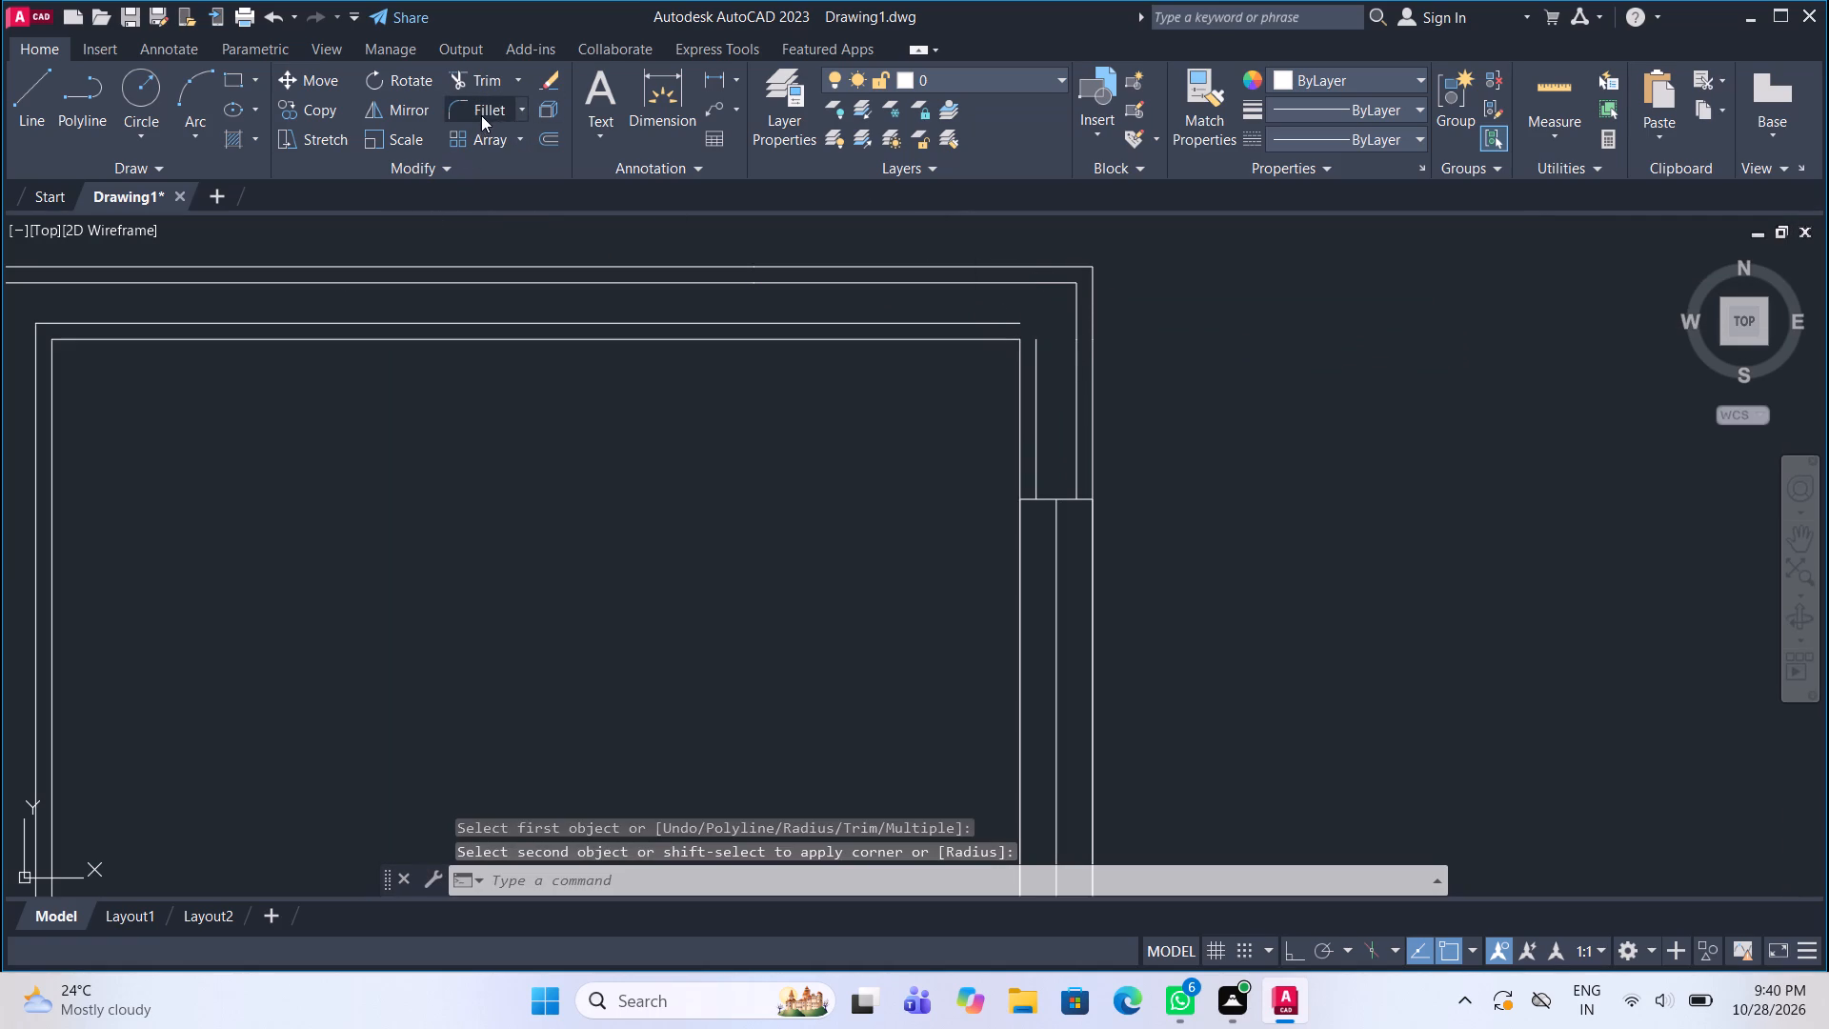
{"action": "left_click", "coordinate": [907, 319]}
{"action": "left_click", "coordinate": [942, 324]}
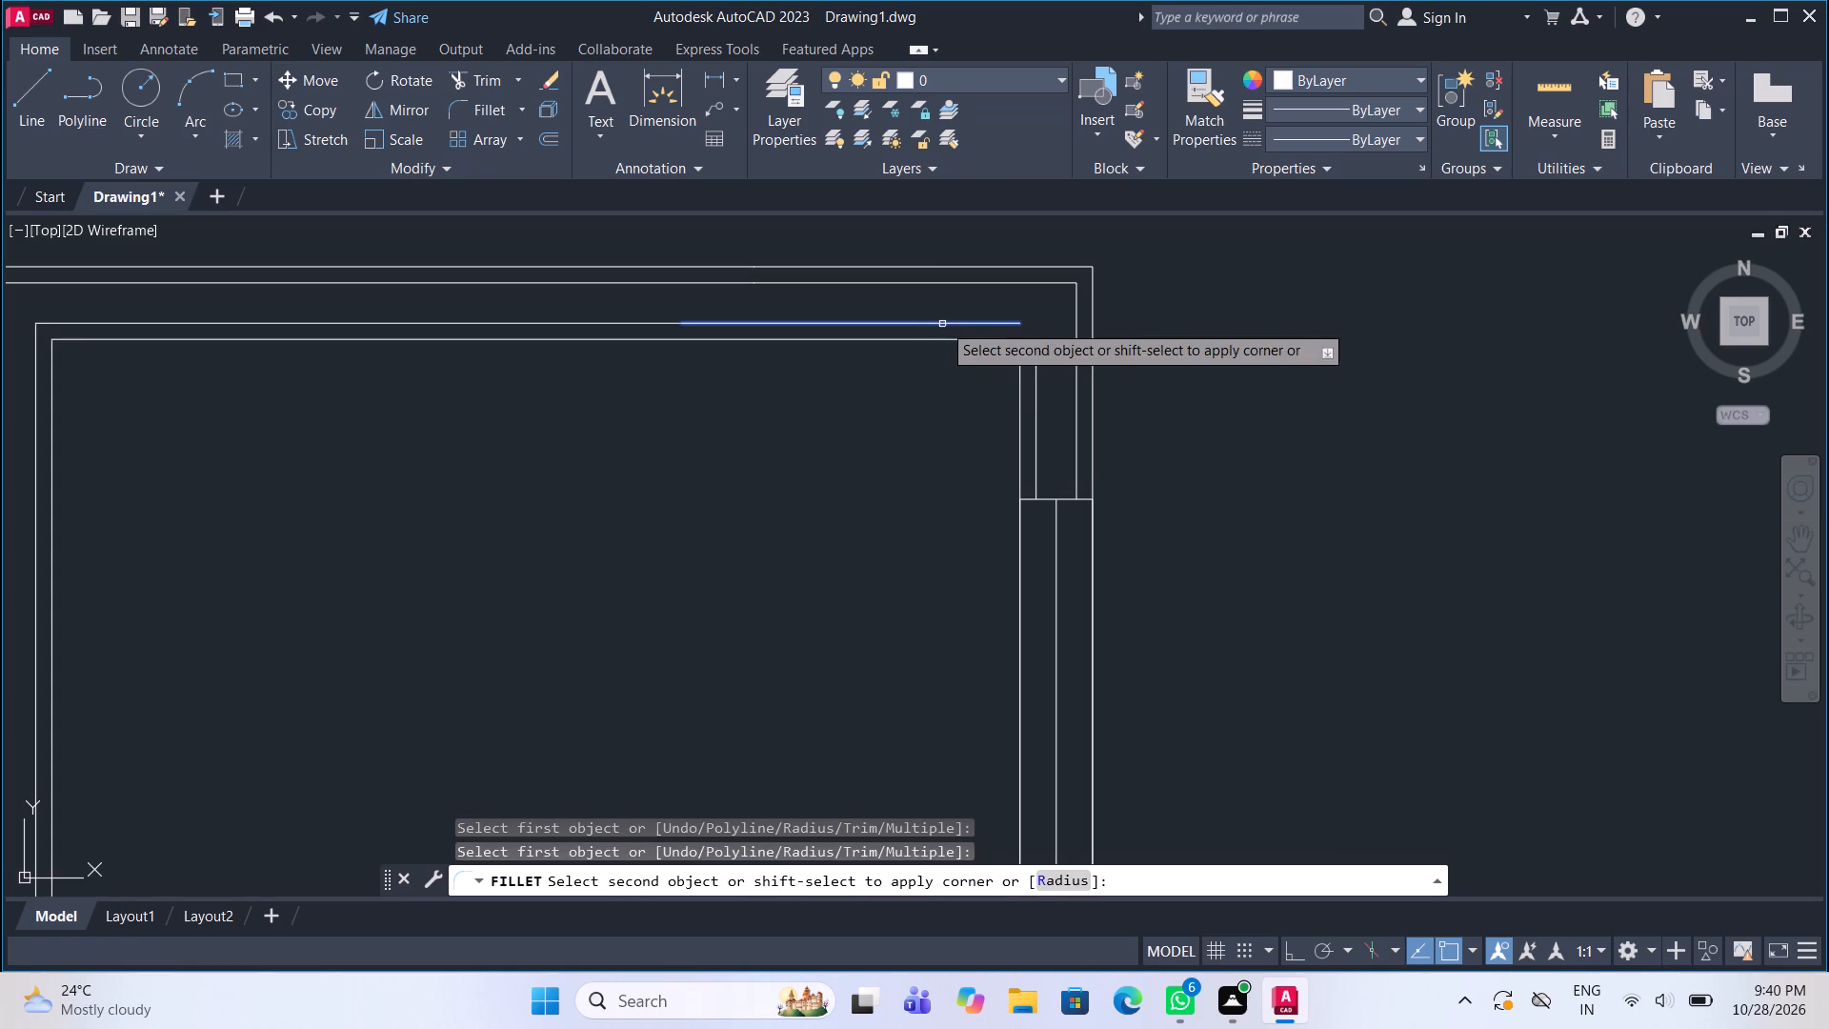
{"action": "left_click", "coordinate": [1032, 381]}
{"action": "left_click", "coordinate": [1036, 388]}
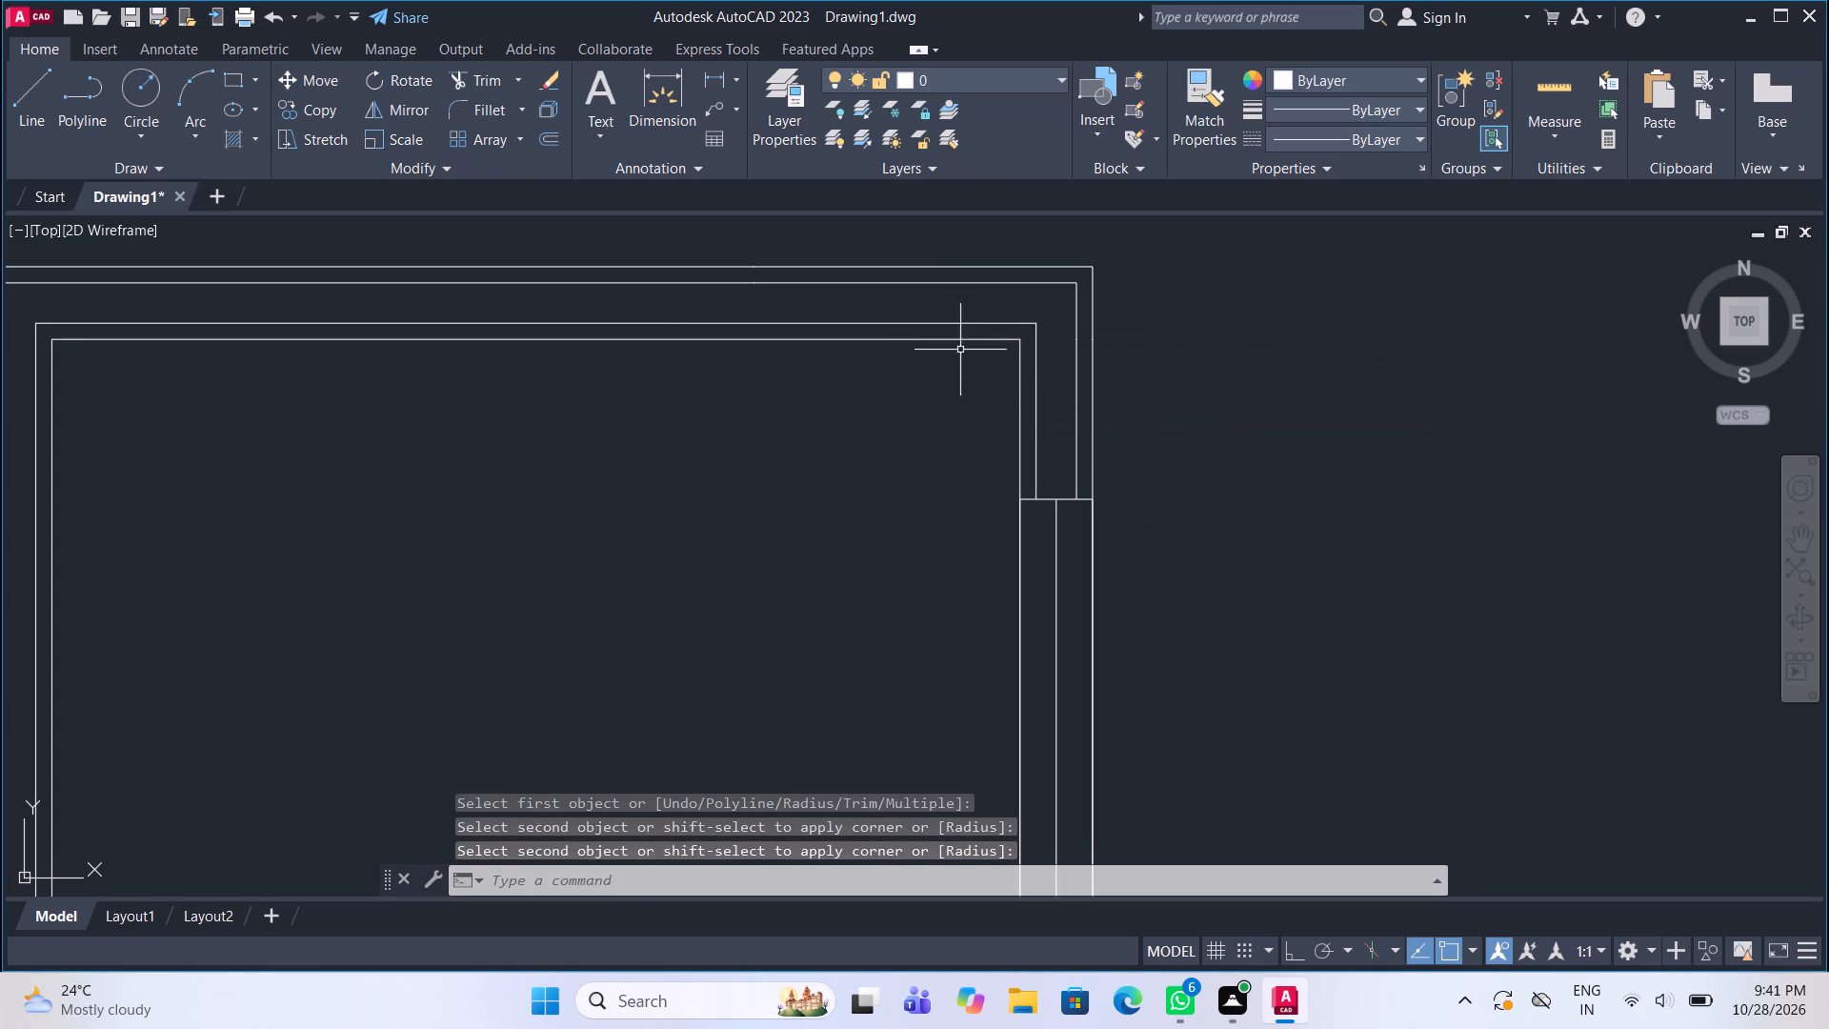
Fillet both offset line pairs at the corner where the U-shaped room's window wall meets the wall above the entrance door.
{"action": "scroll", "coordinate": [936, 343], "scroll_direction": "down", "scroll_amount": 4}
{"action": "middle_click_drag", "start_coordinate": [927, 556], "coordinate": [914, 474]}
{"action": "scroll", "coordinate": [744, 462], "scroll_direction": "up", "scroll_amount": 2}
{"action": "middle_click_drag", "start_coordinate": [1228, 421], "coordinate": [633, 412]}
{"action": "scroll", "coordinate": [655, 410], "scroll_direction": "up", "scroll_amount": 2}
{"action": "left_click", "coordinate": [468, 110]}
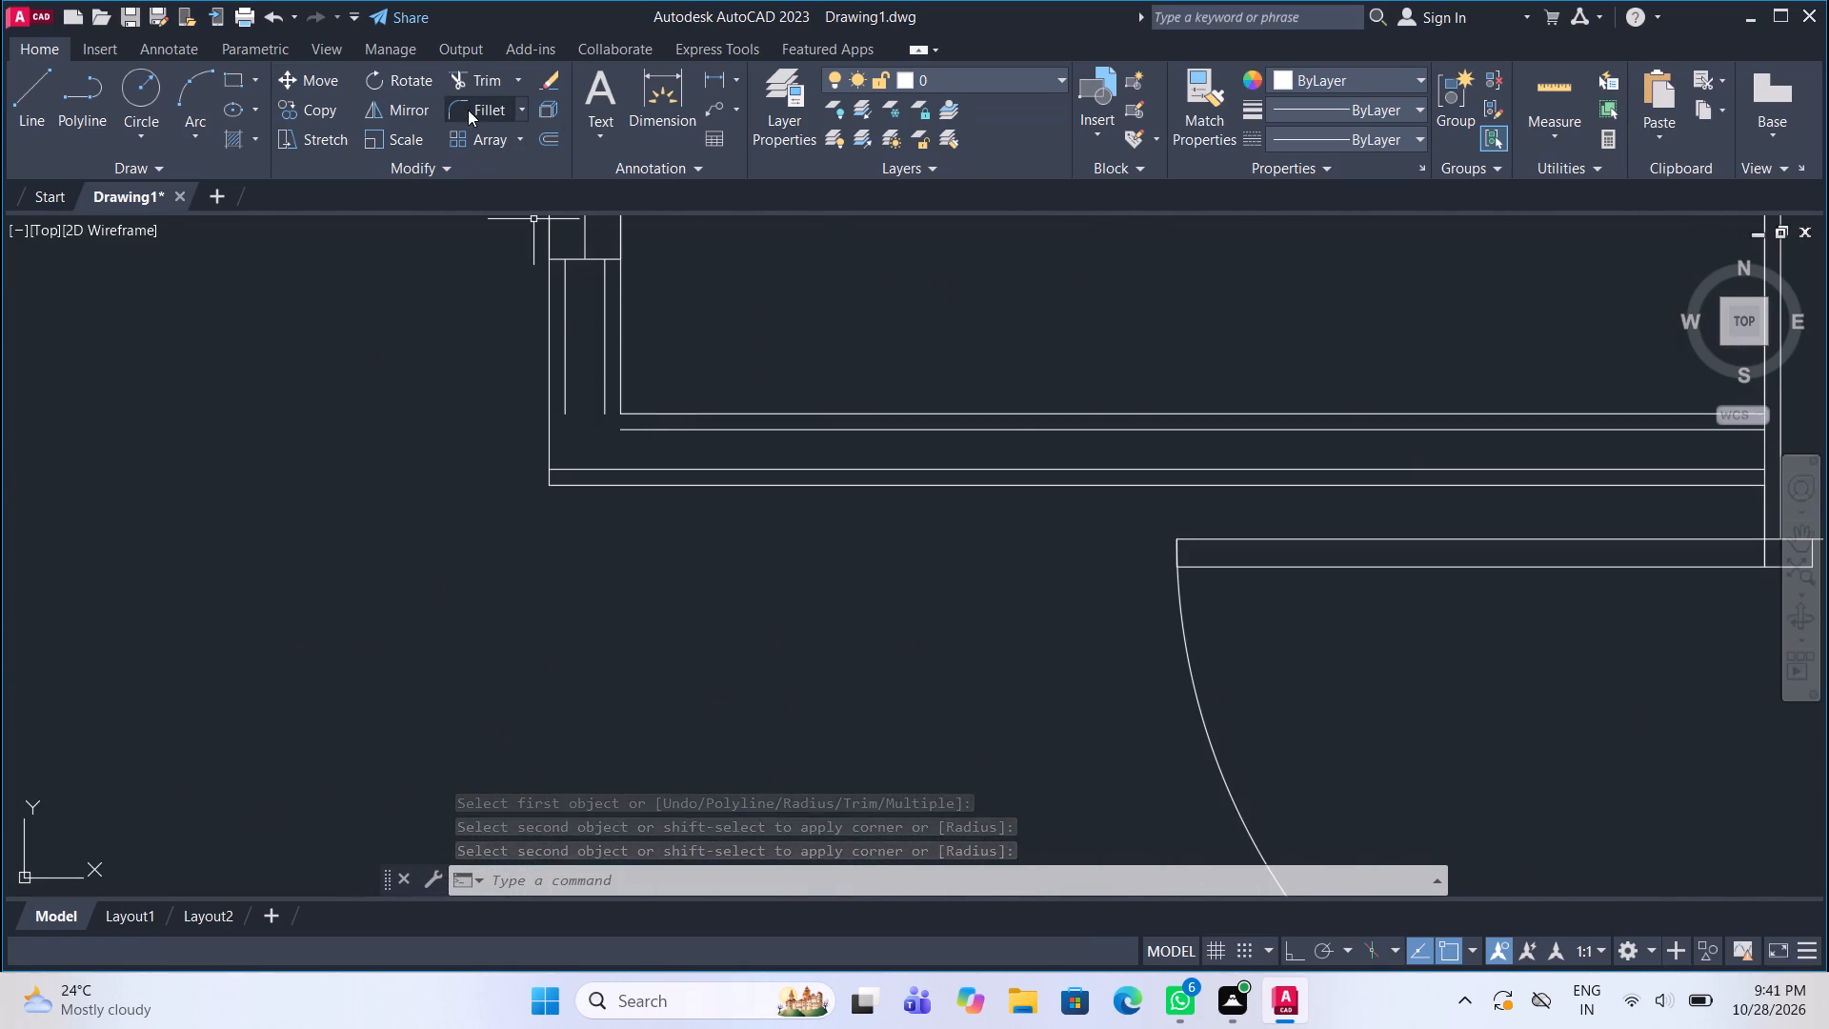
{"action": "left_click", "coordinate": [607, 401]}
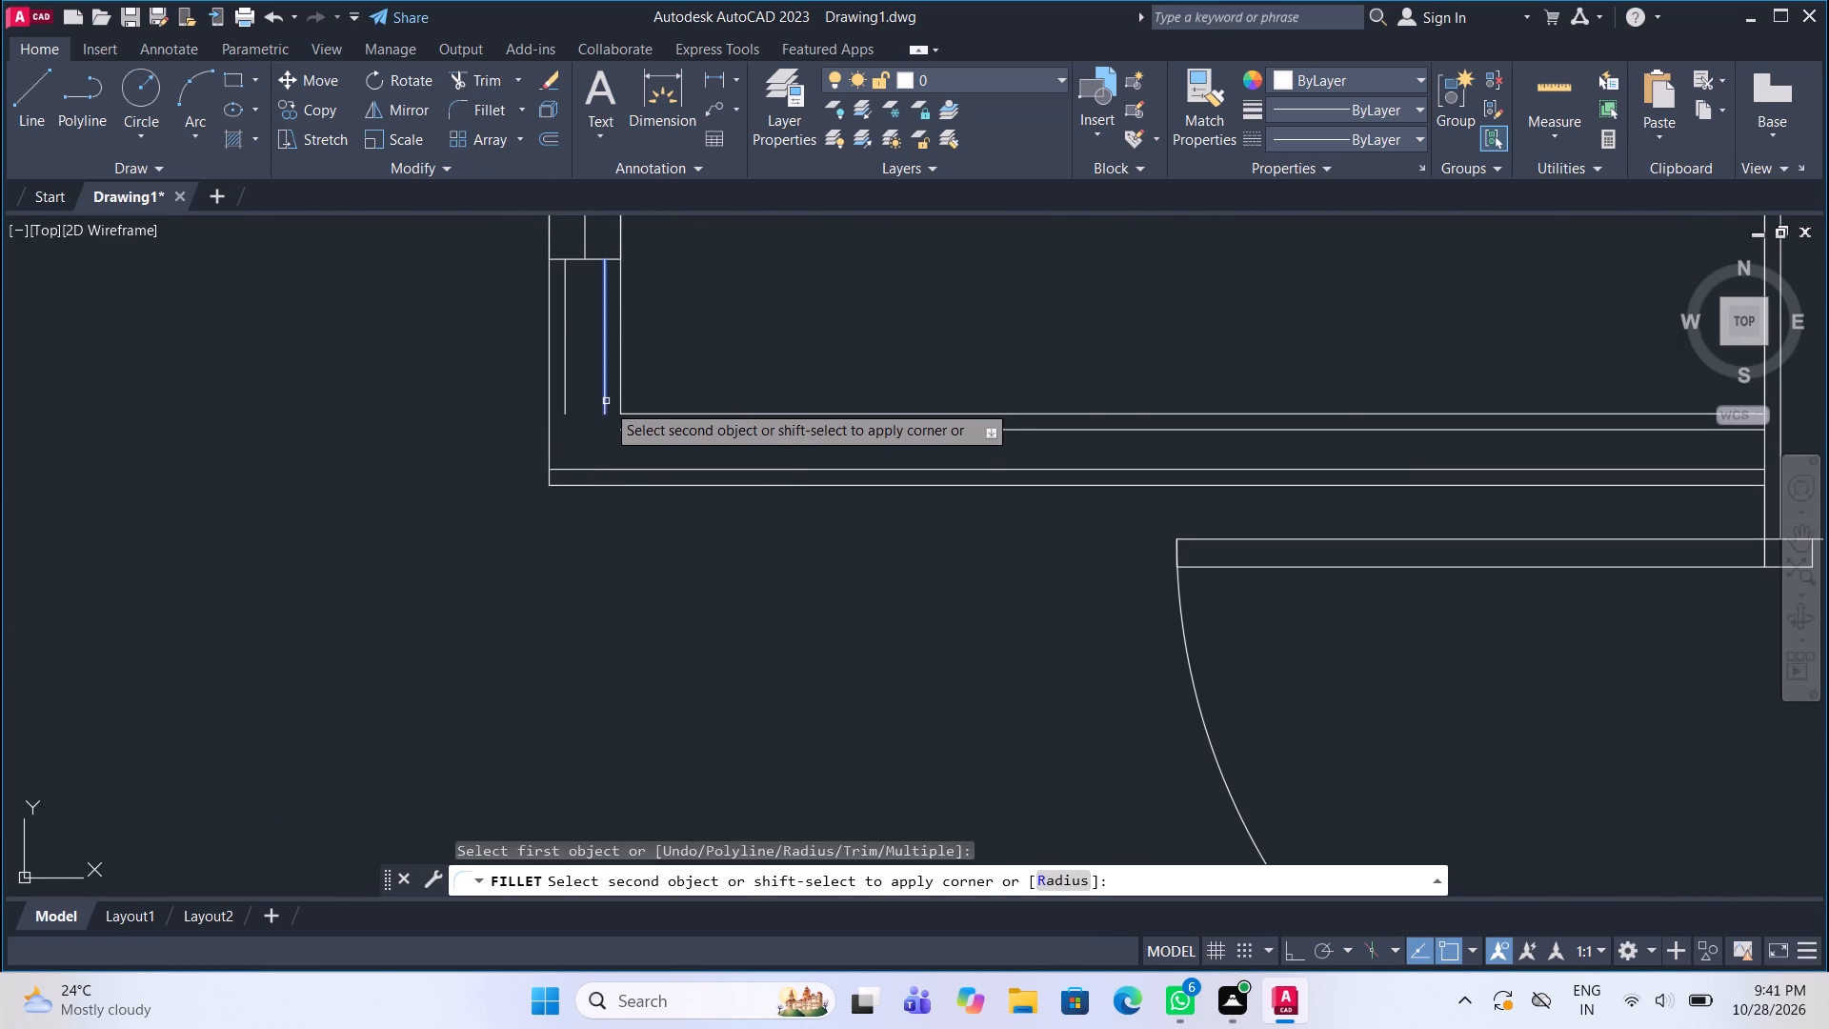
{"action": "left_click", "coordinate": [632, 427]}
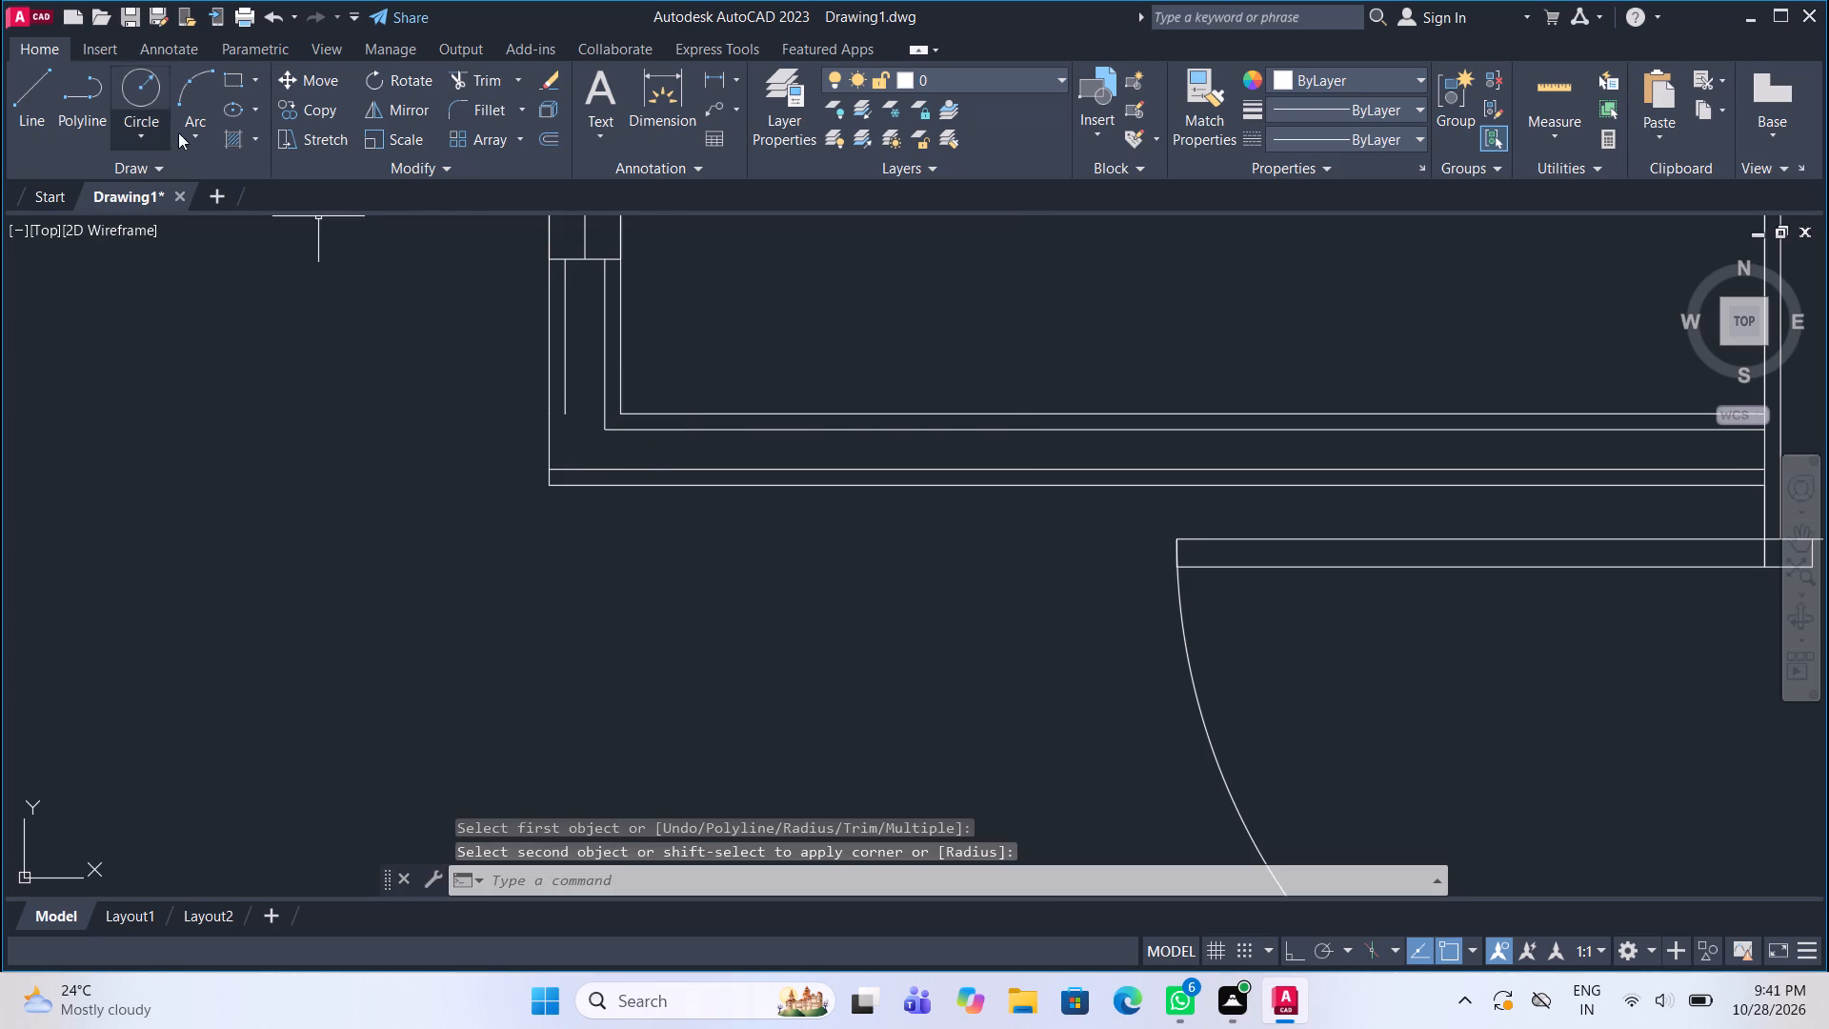
{"action": "left_click", "coordinate": [490, 110]}
{"action": "left_click", "coordinate": [559, 405]}
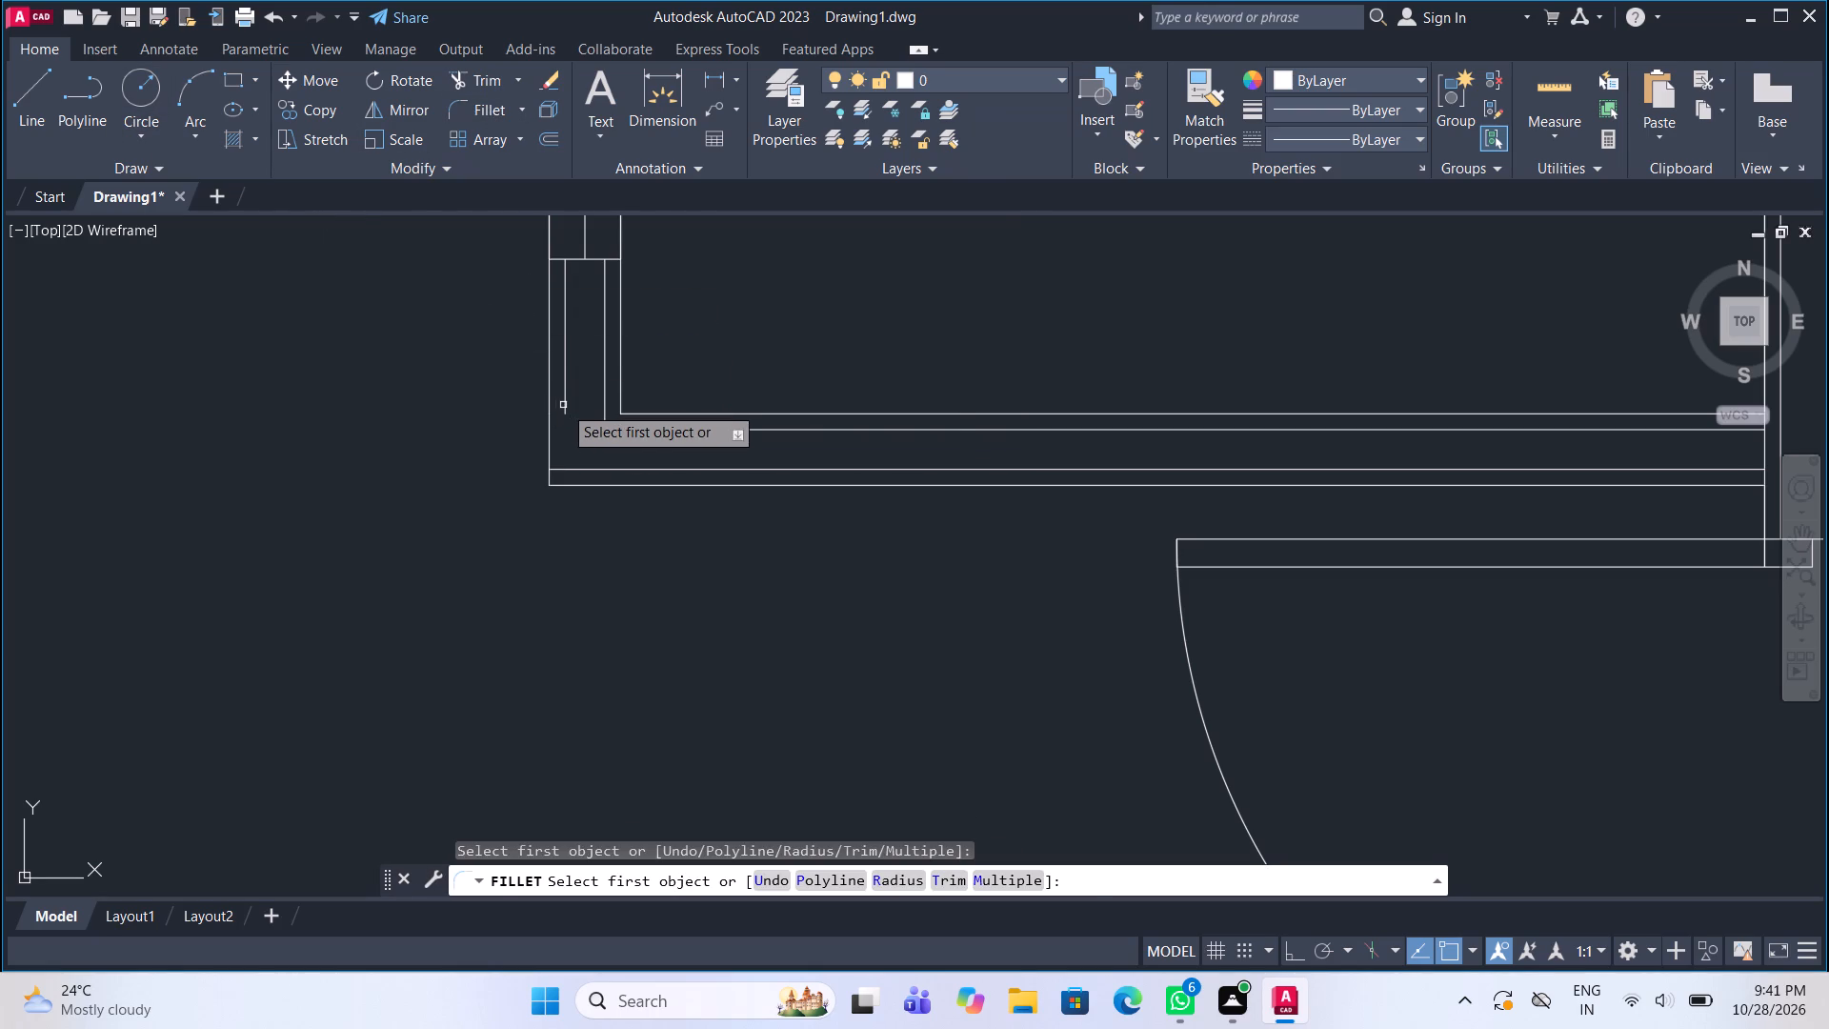
{"action": "left_click", "coordinate": [564, 405]}
{"action": "left_click", "coordinate": [596, 467]}
Fillet the bedroom dividing wall's upper and lower offset lines with the corridor wall's two offset lines at their junction.
{"action": "scroll", "coordinate": [573, 432], "scroll_direction": "down", "scroll_amount": 3}
{"action": "middle_click_drag", "start_coordinate": [725, 442], "coordinate": [714, 442]}
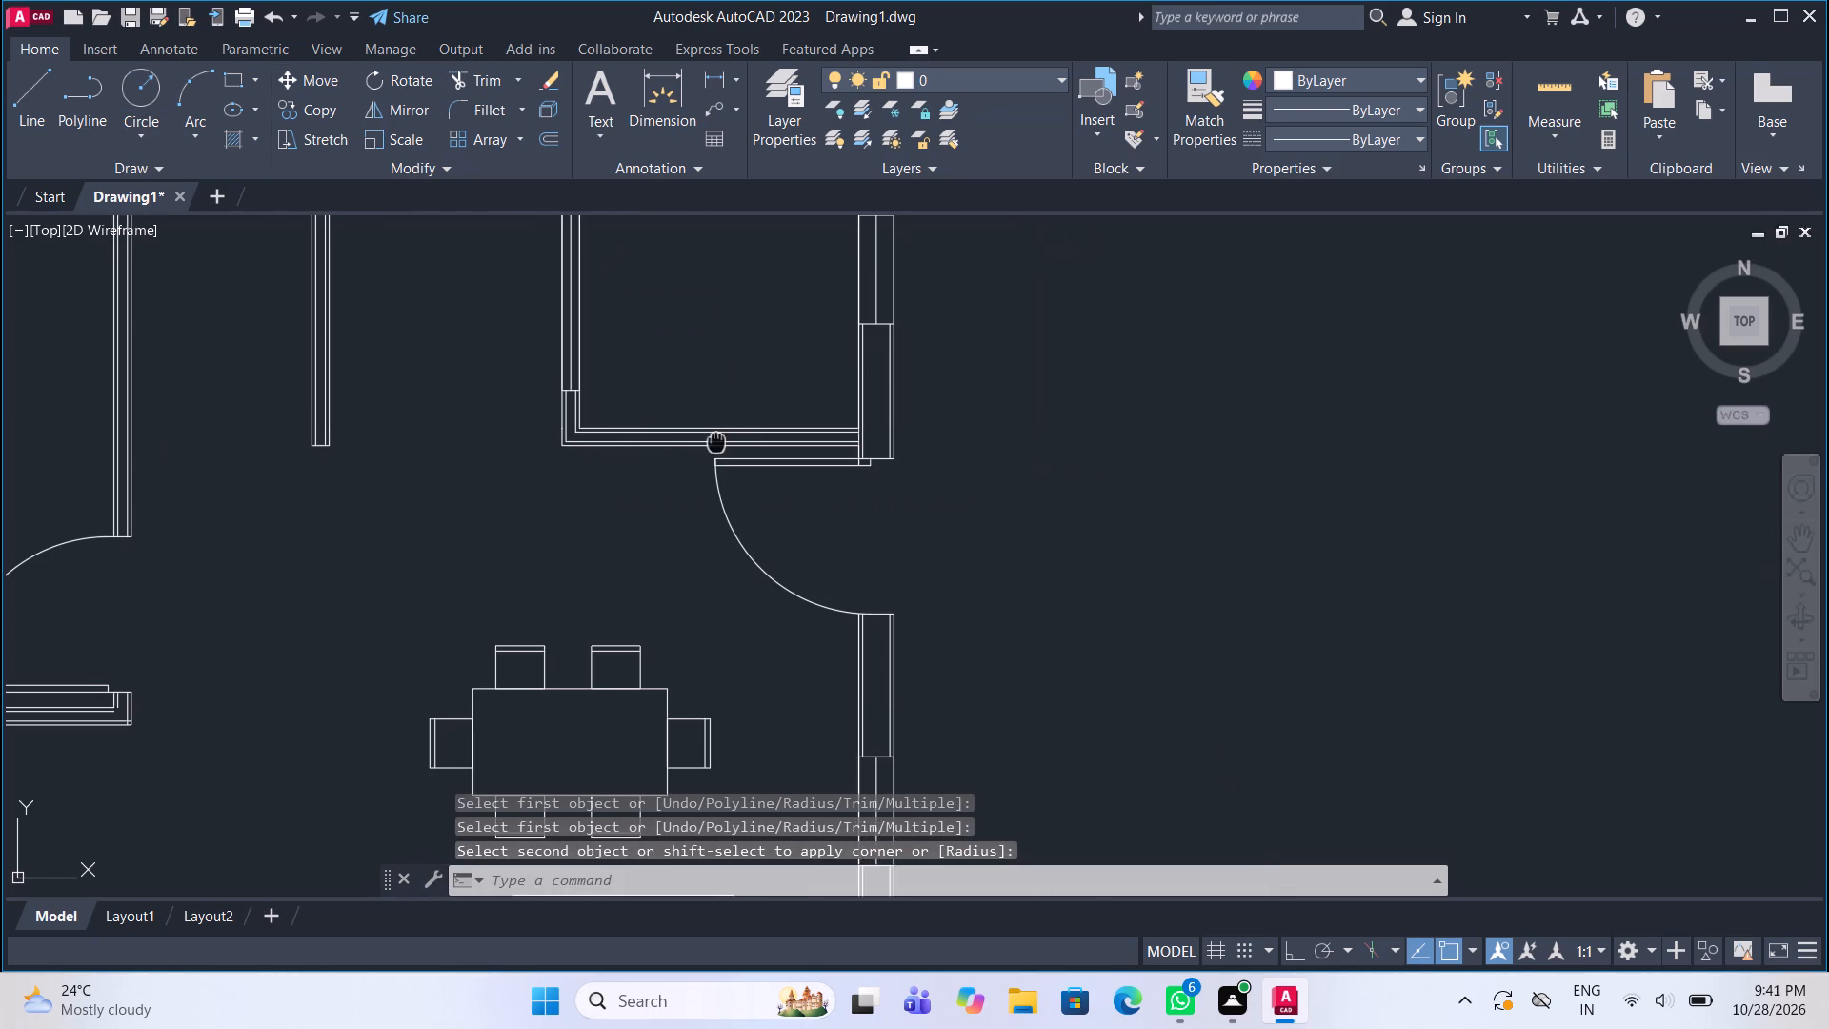
{"action": "middle_click_drag", "start_coordinate": [714, 442], "coordinate": [704, 442]}
{"action": "scroll", "coordinate": [704, 459], "scroll_direction": "down", "scroll_amount": 2}
{"action": "scroll", "coordinate": [625, 328], "scroll_direction": "up", "scroll_amount": 3}
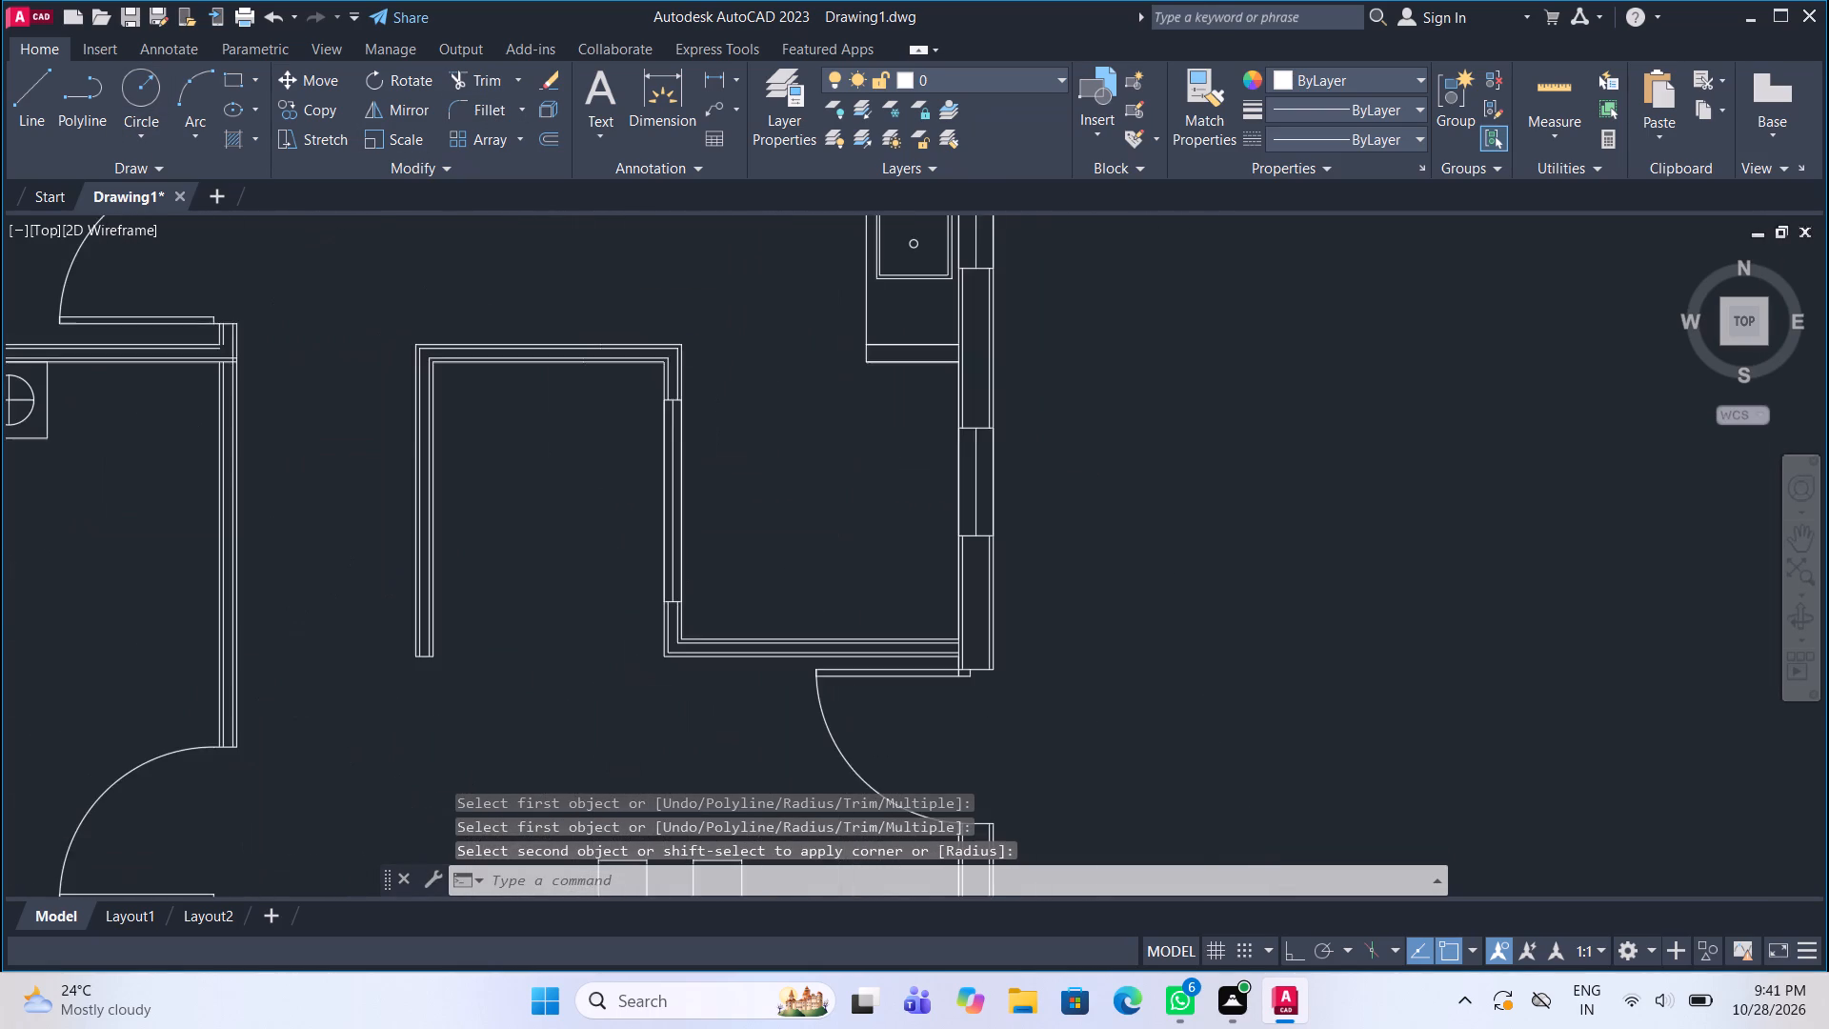
{"action": "scroll", "coordinate": [625, 328], "scroll_direction": "down", "scroll_amount": 3}
{"action": "scroll", "coordinate": [430, 340], "scroll_direction": "up", "scroll_amount": 4}
{"action": "middle_click_drag", "start_coordinate": [533, 356], "coordinate": [599, 368]}
{"action": "scroll", "coordinate": [715, 321], "scroll_direction": "up", "scroll_amount": 1}
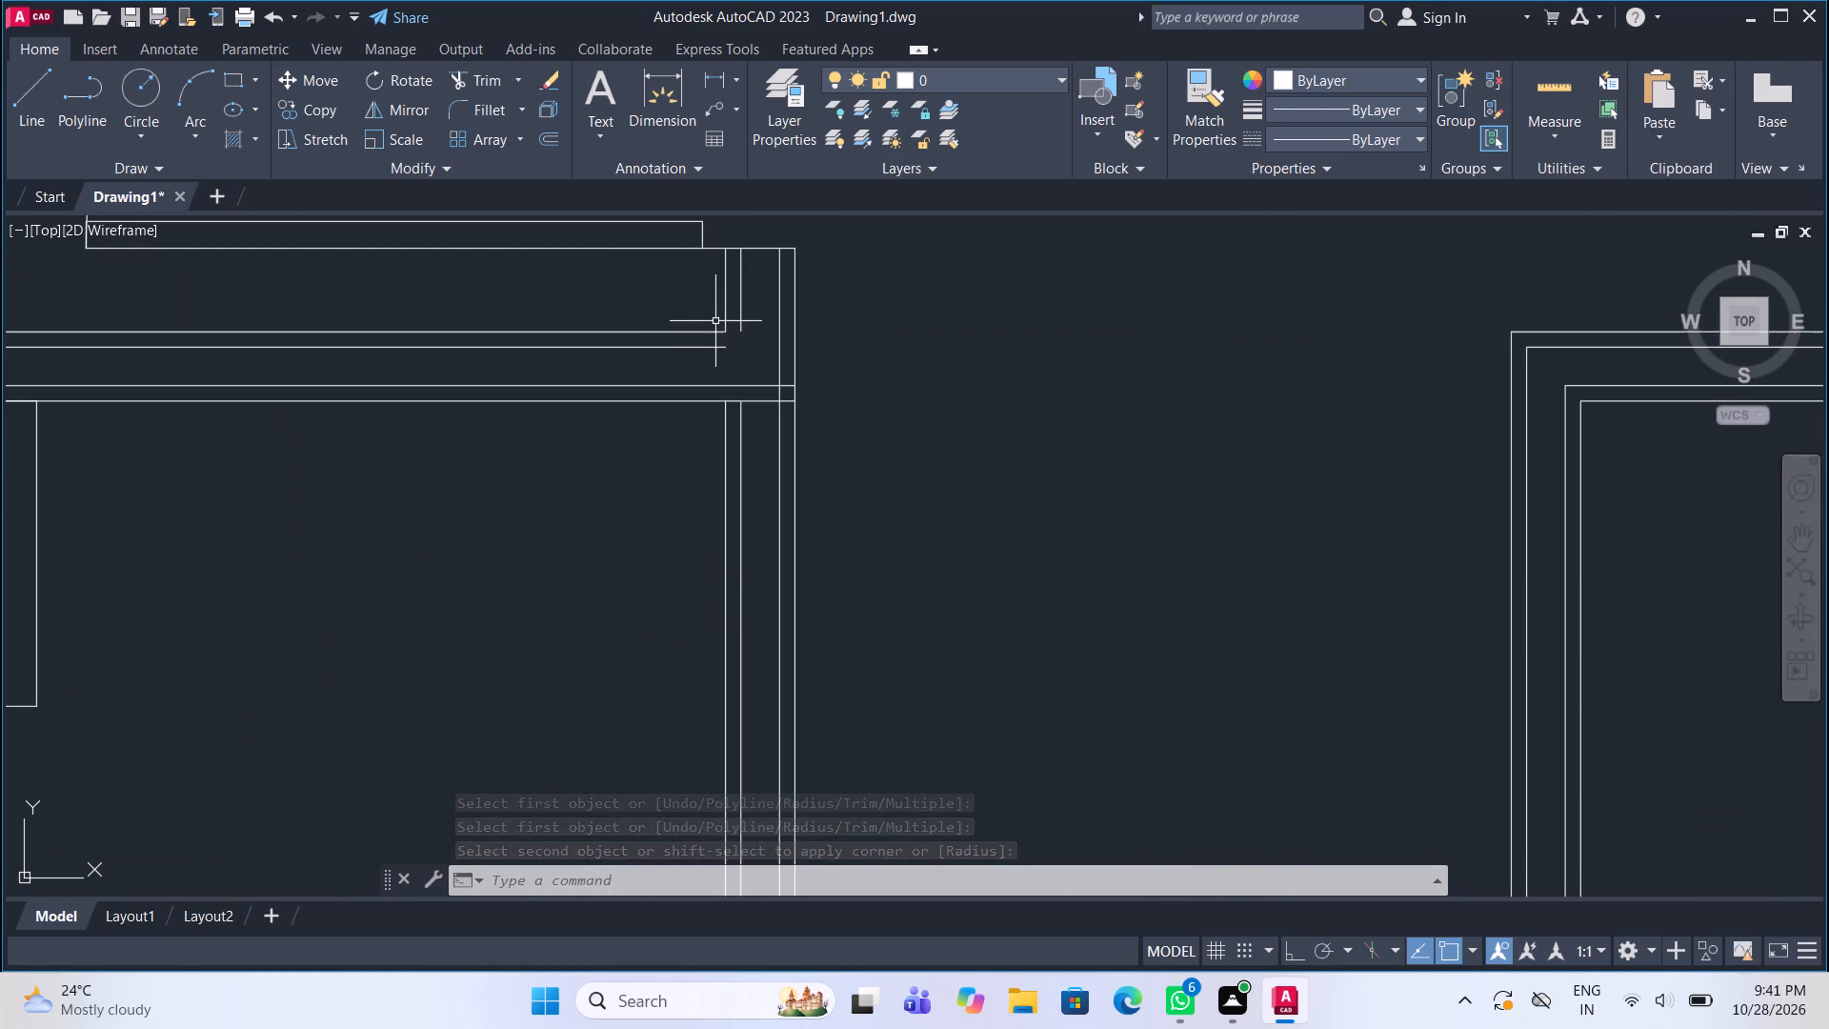
{"action": "left_click", "coordinate": [487, 109]}
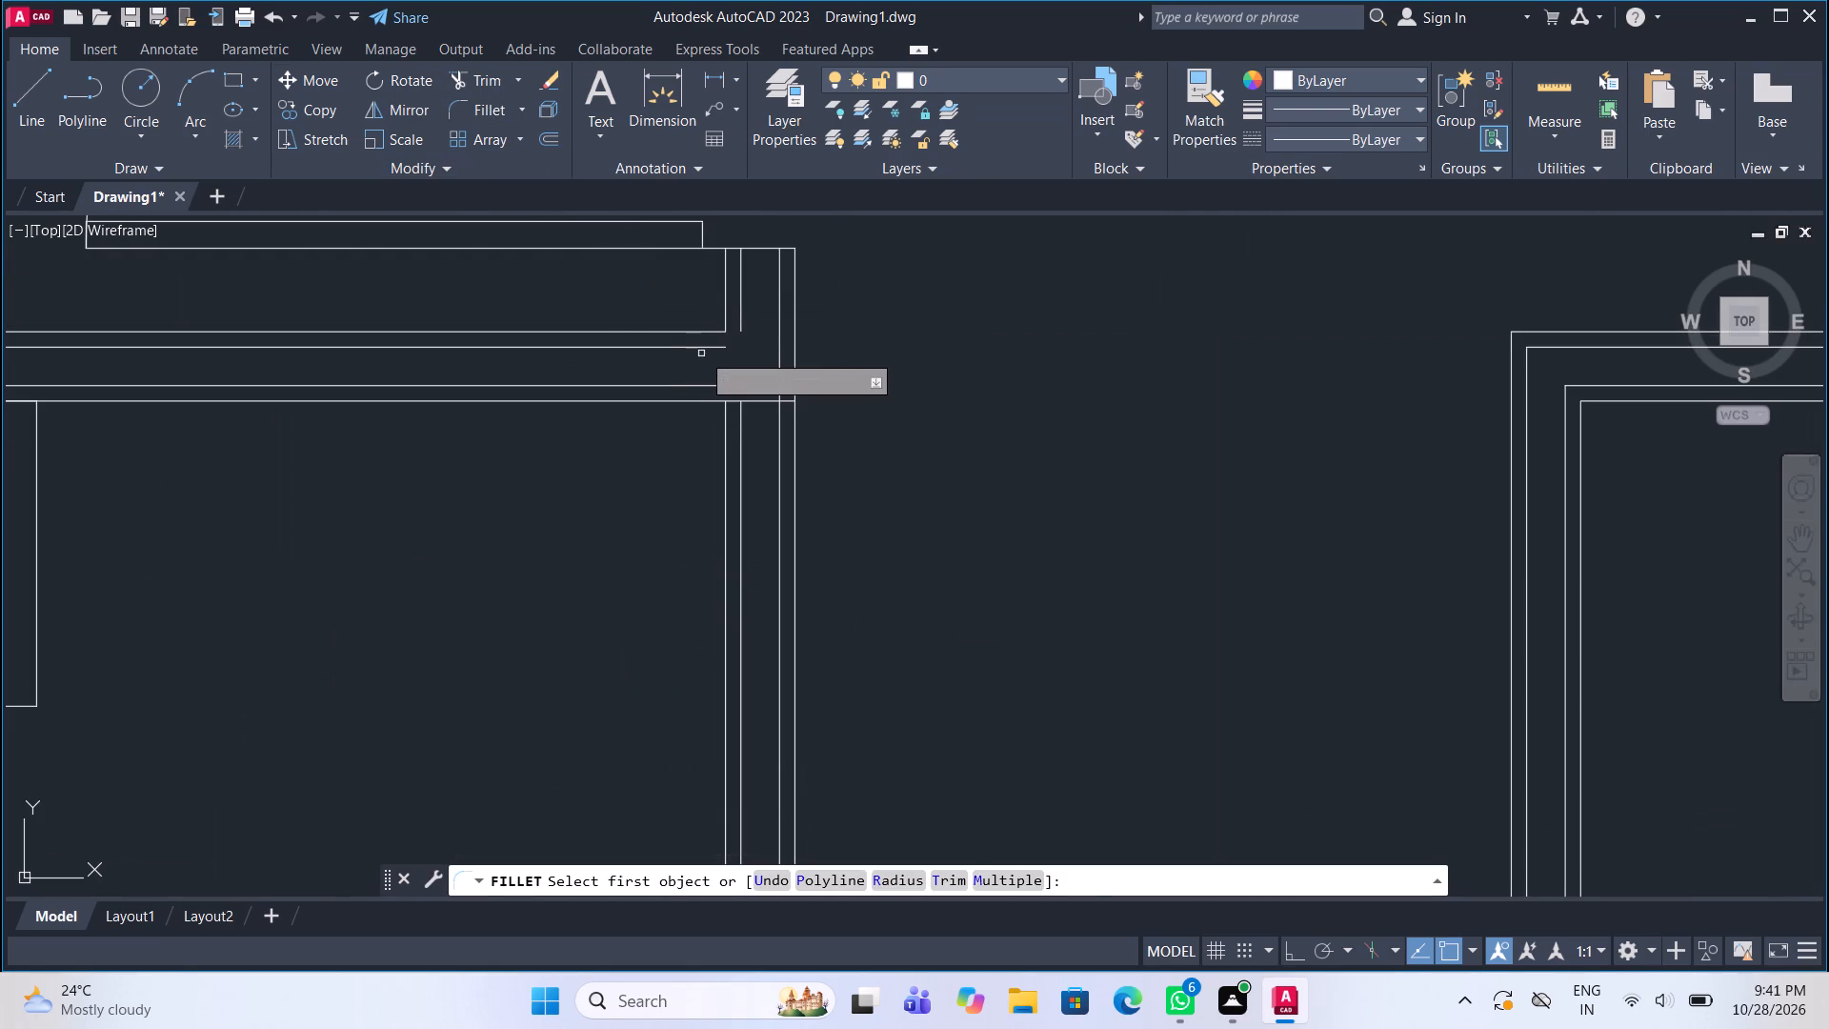
{"action": "left_click", "coordinate": [702, 347]}
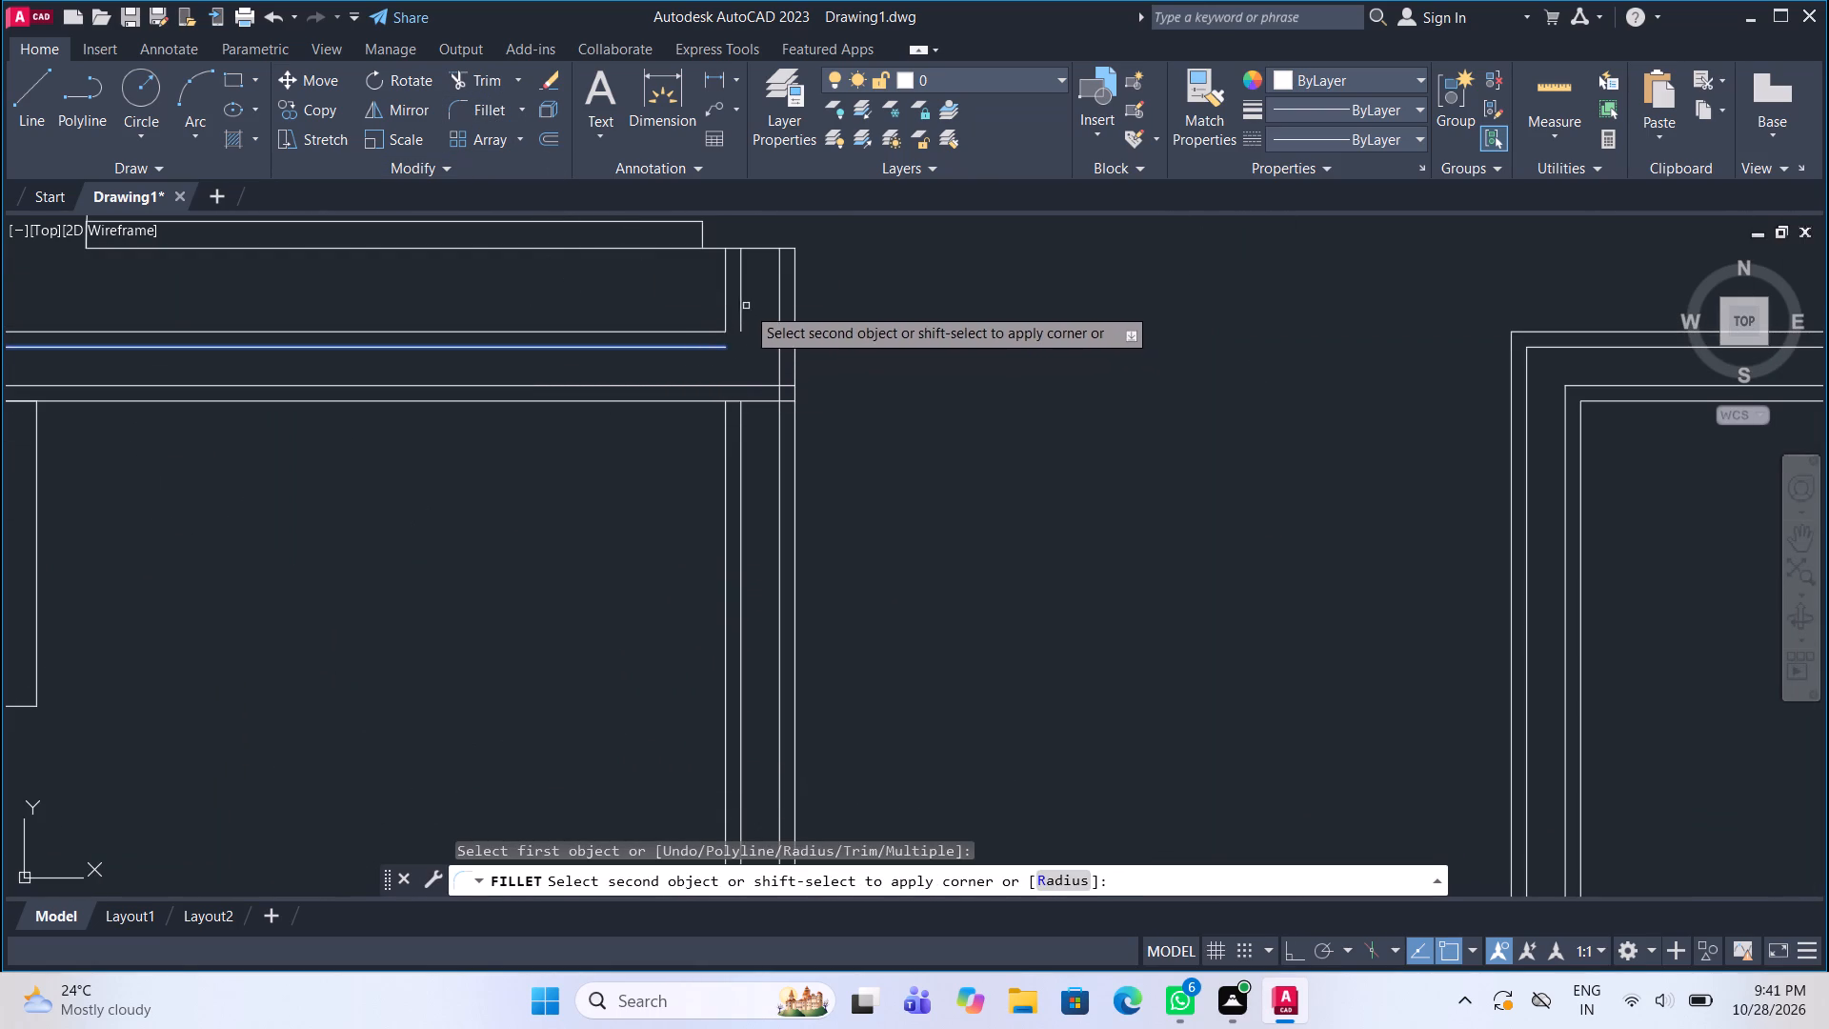
{"action": "left_click", "coordinate": [741, 303]}
{"action": "left_click", "coordinate": [501, 111]}
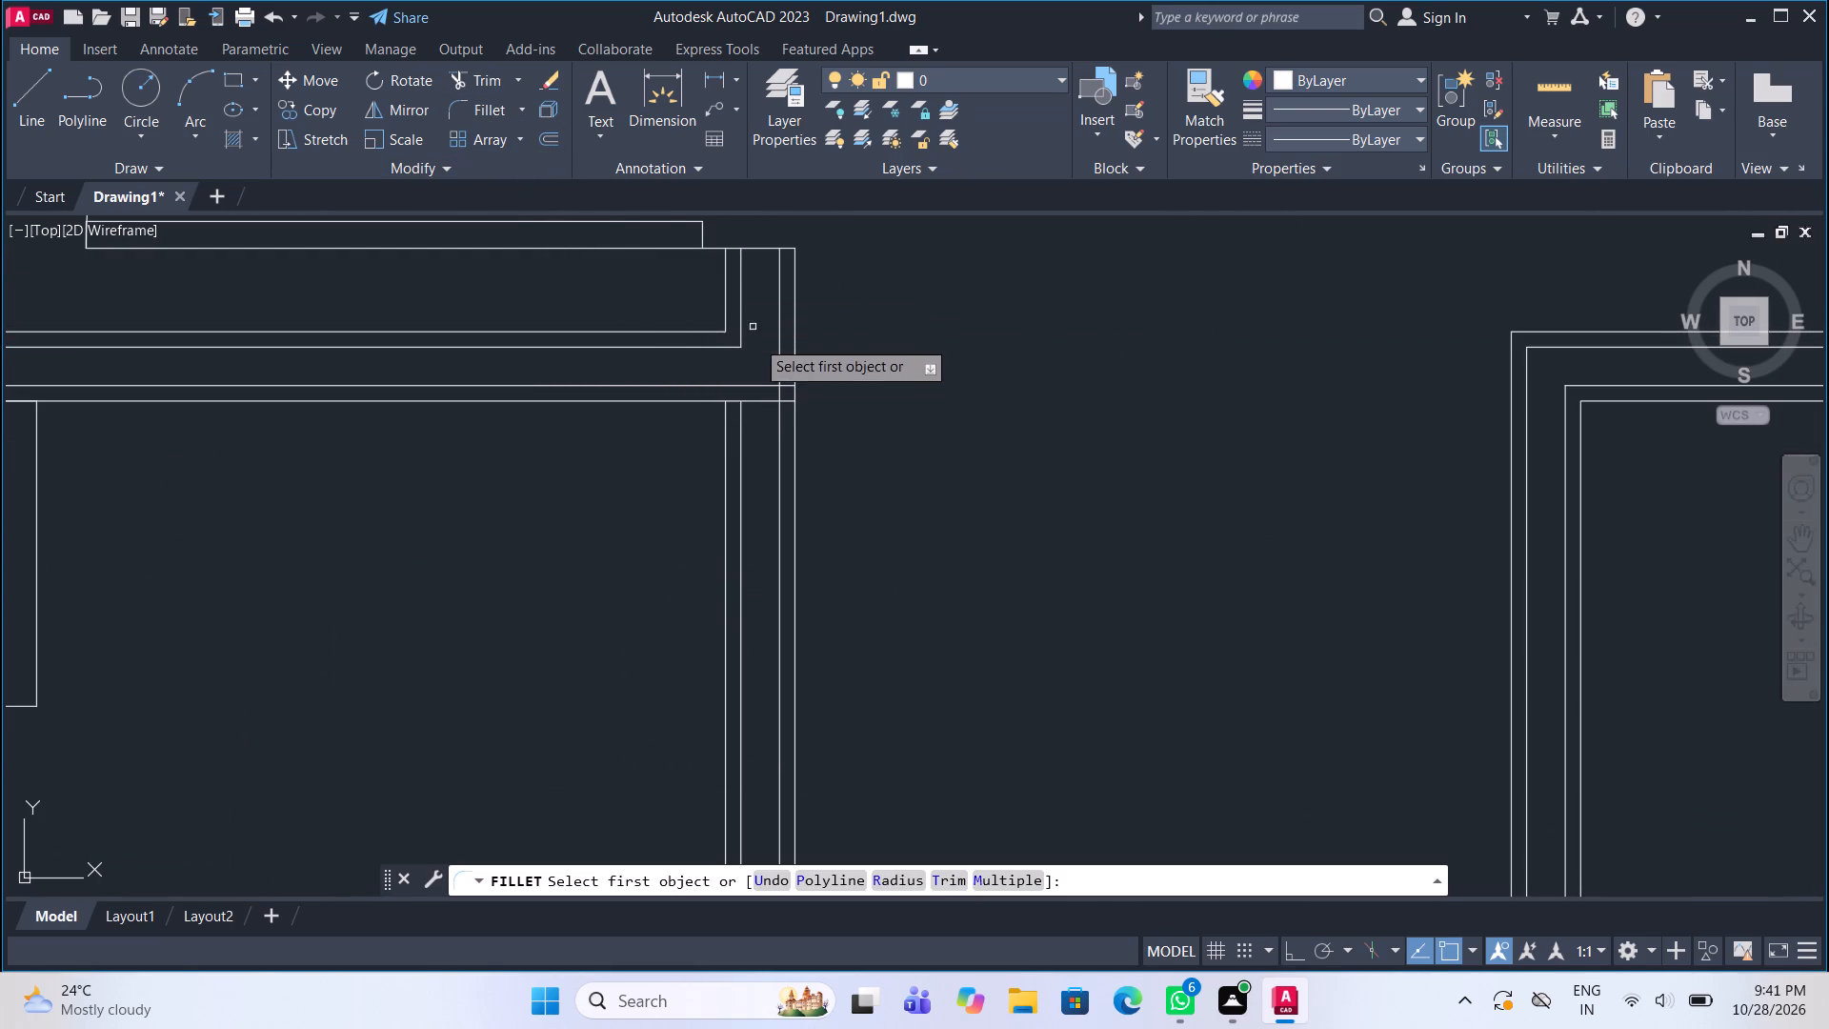
{"action": "left_click", "coordinate": [762, 385]}
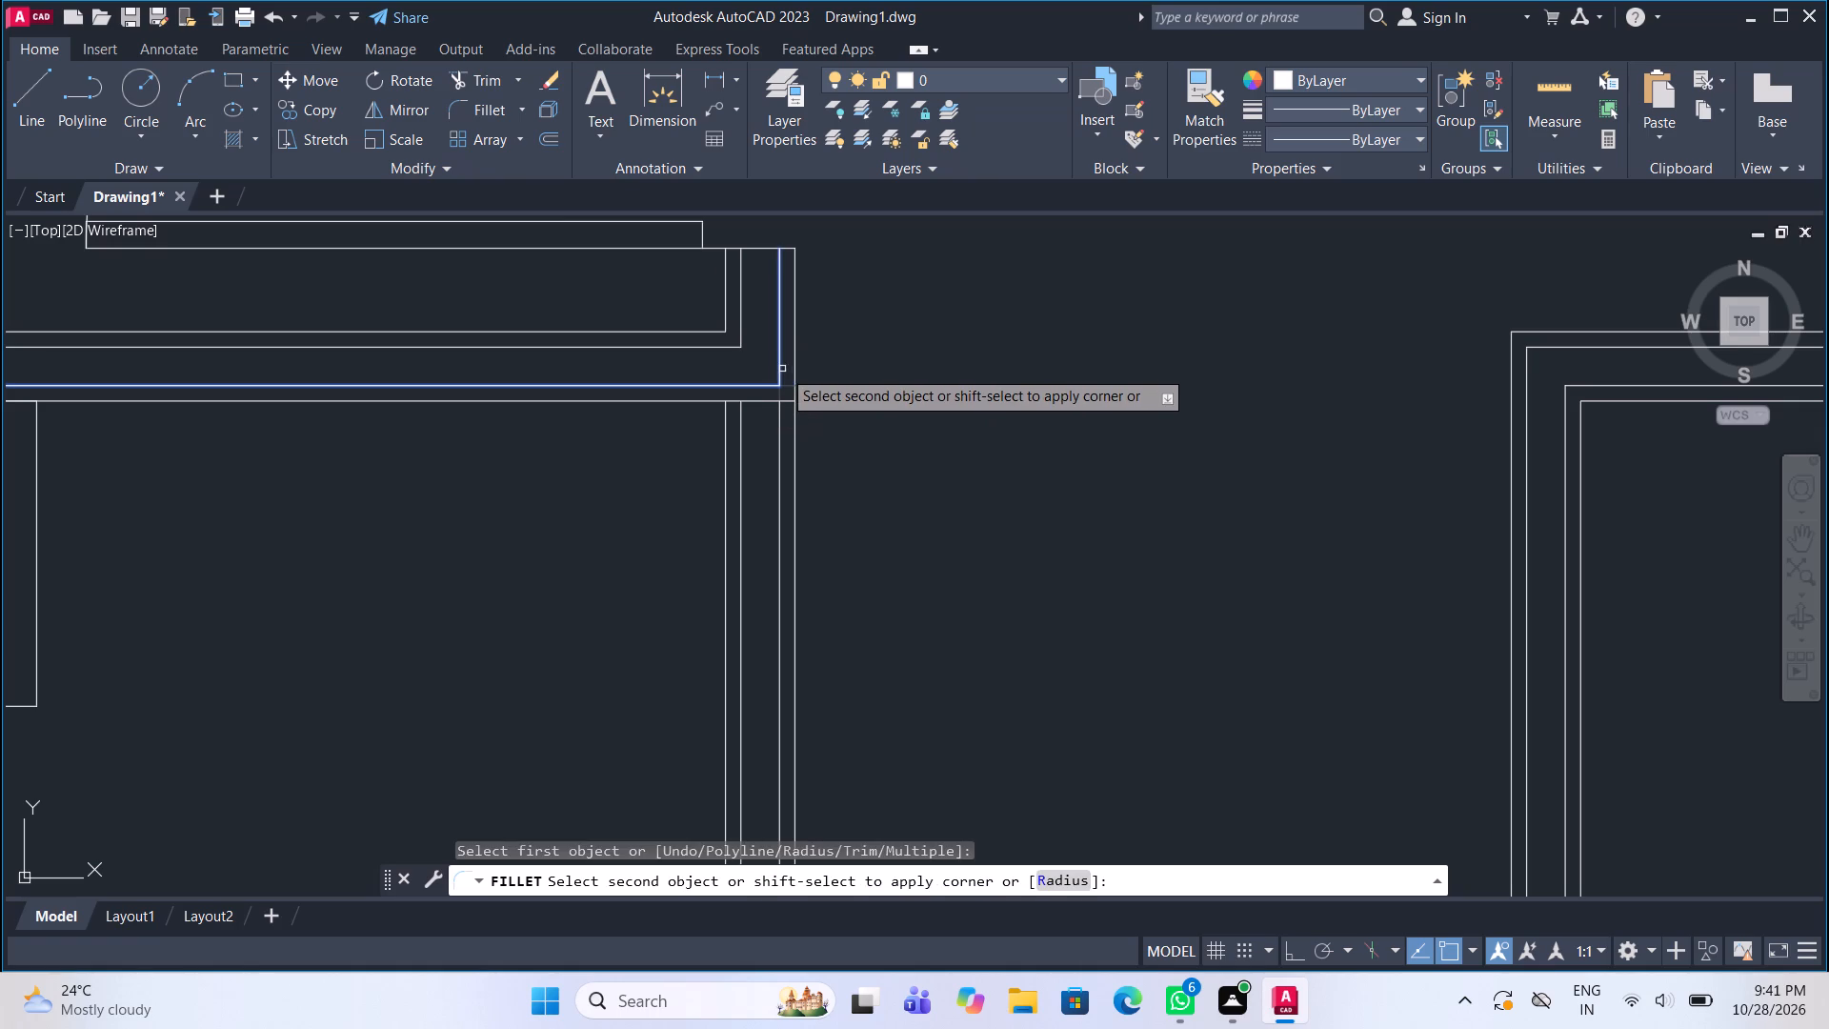
{"action": "left_click", "coordinate": [779, 366]}
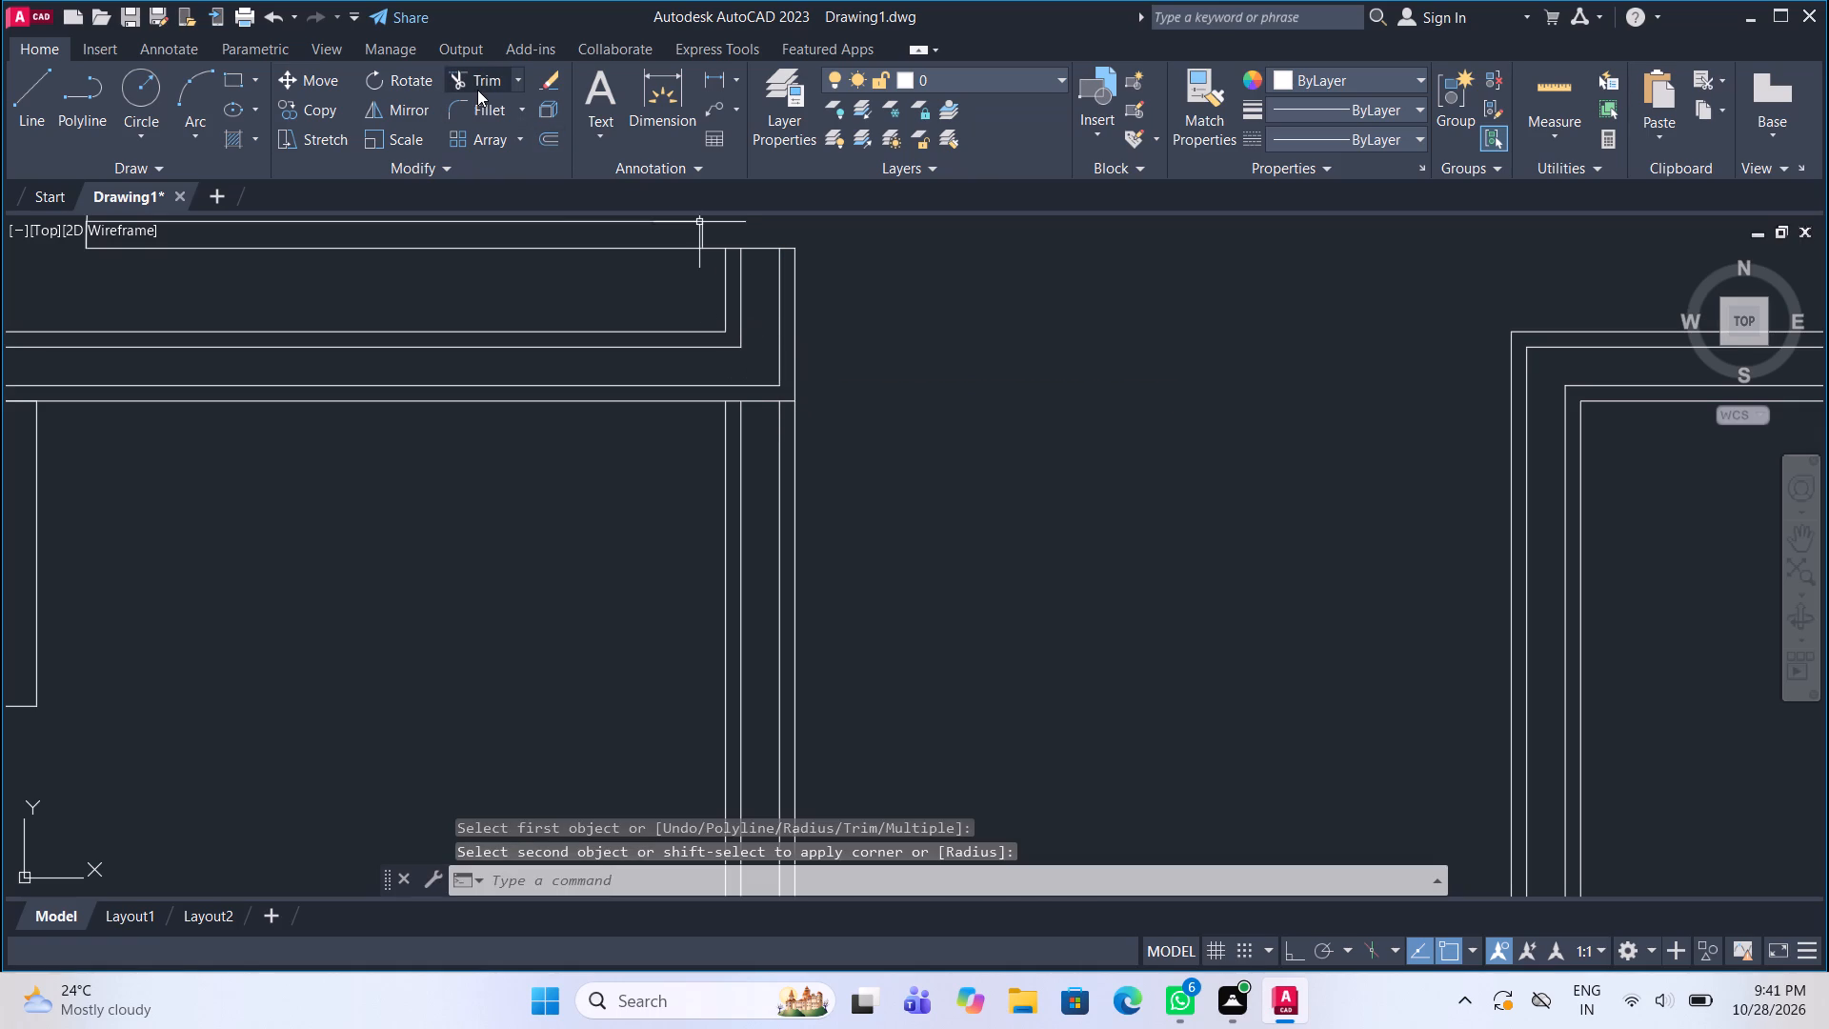
Trim the dividing wall's lower face line between the corridor wall's two offset lines at the junction.
{"action": "left_click", "coordinate": [477, 90]}
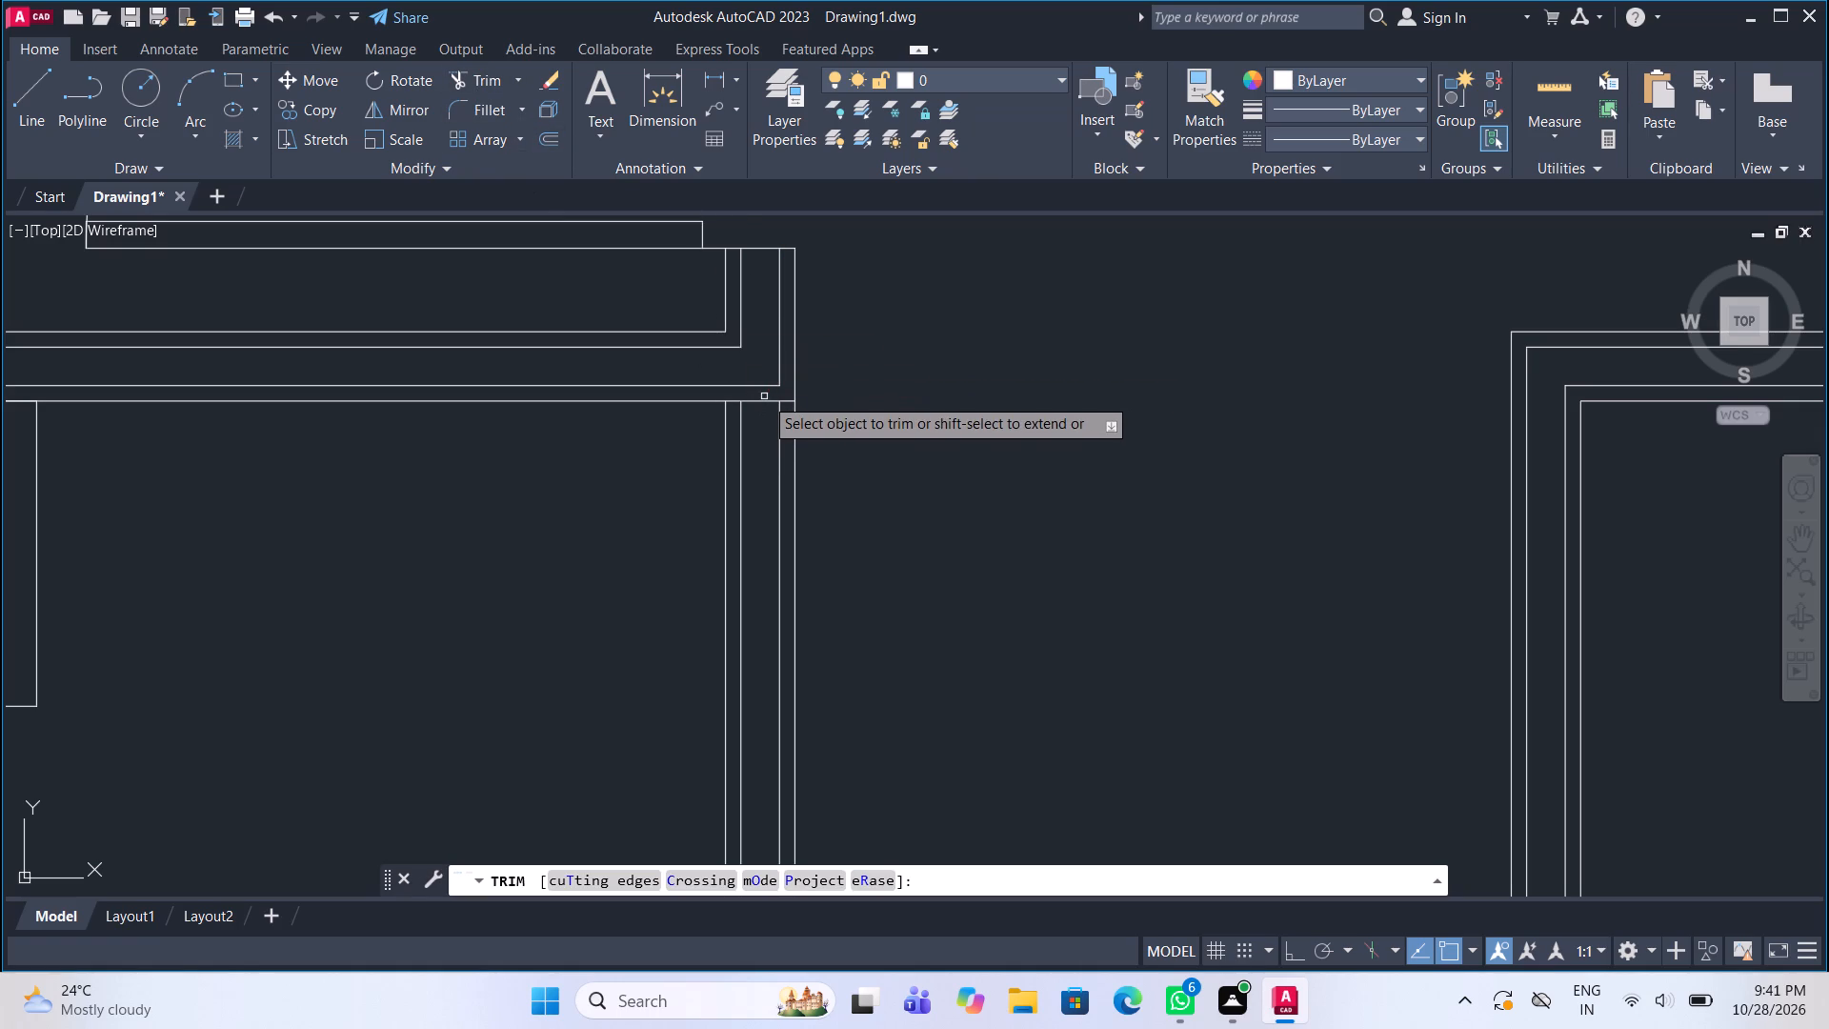
{"action": "left_click", "coordinate": [764, 400]}
Fillet the dividing wall's lower offset line with the corridor wall's offset line on the lower bedroom side.
{"action": "scroll", "coordinate": [760, 425], "scroll_direction": "down", "scroll_amount": 1}
{"action": "scroll", "coordinate": [760, 425], "scroll_direction": "up", "scroll_amount": 1}
{"action": "middle_click_drag", "start_coordinate": [760, 425], "coordinate": [734, 419]}
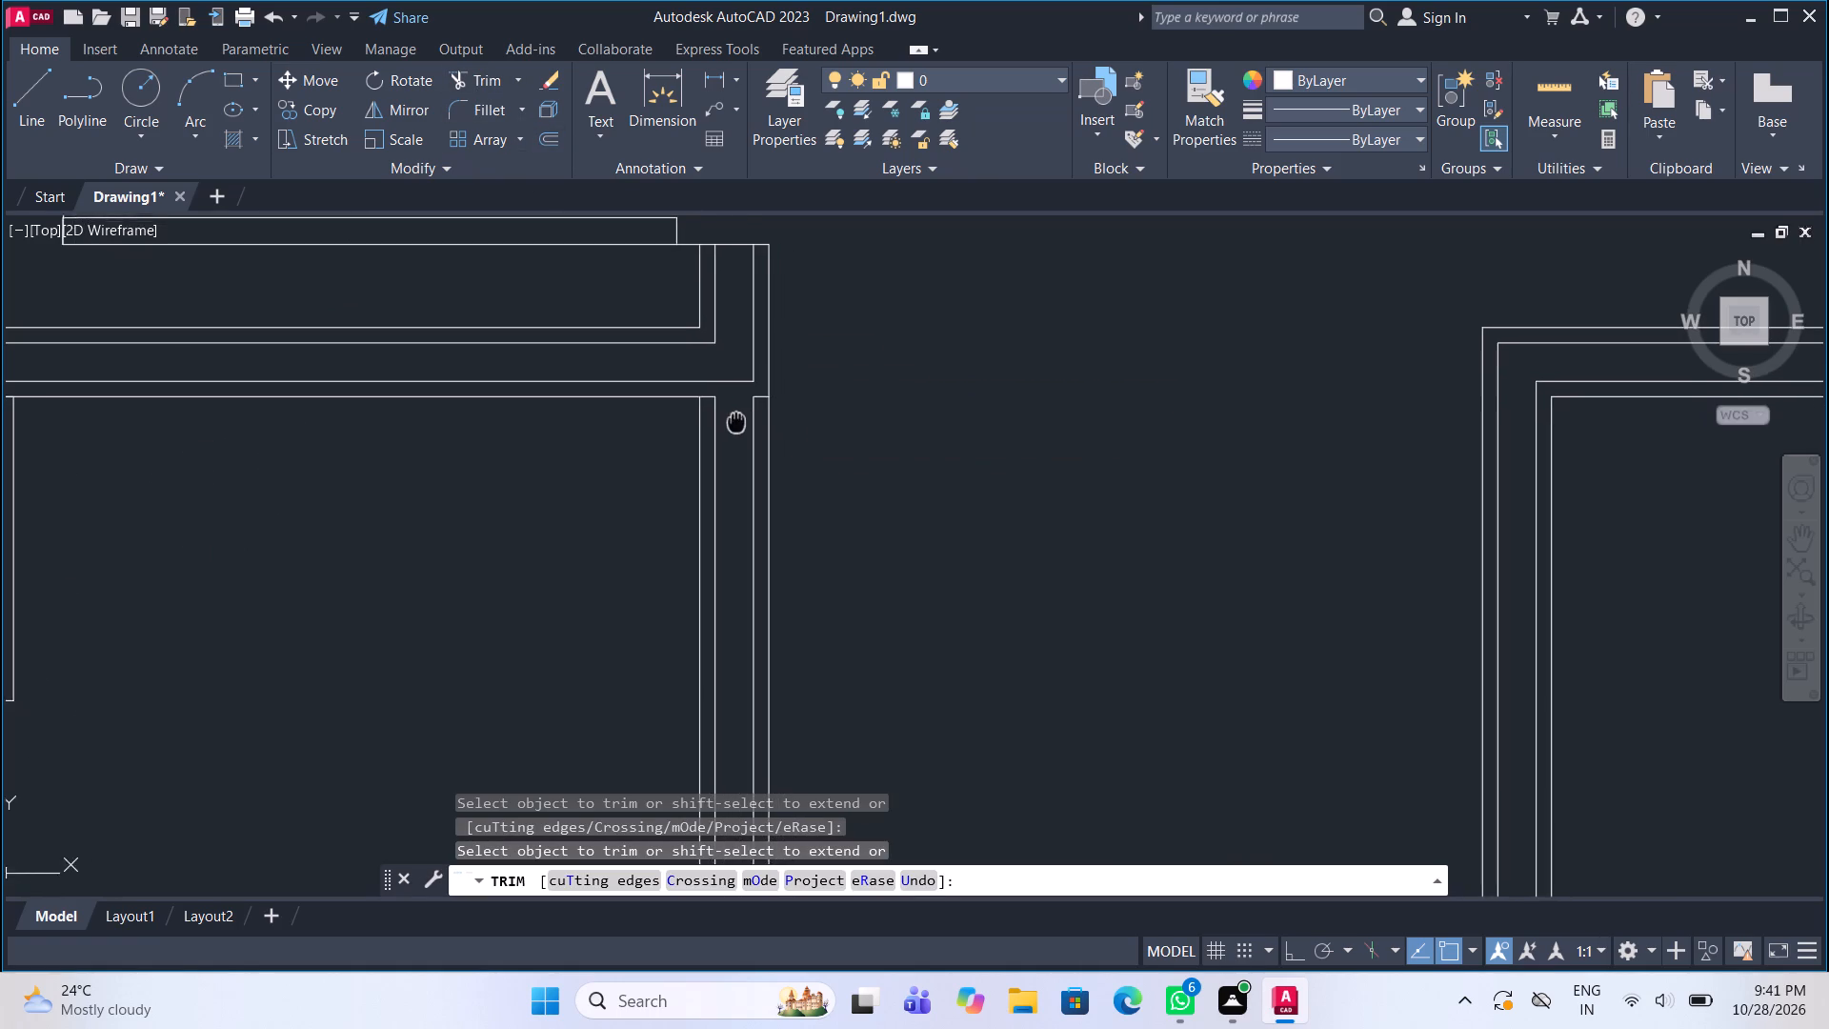
{"action": "middle_click_drag", "start_coordinate": [734, 419], "coordinate": [714, 419]}
{"action": "left_click", "coordinate": [487, 112]}
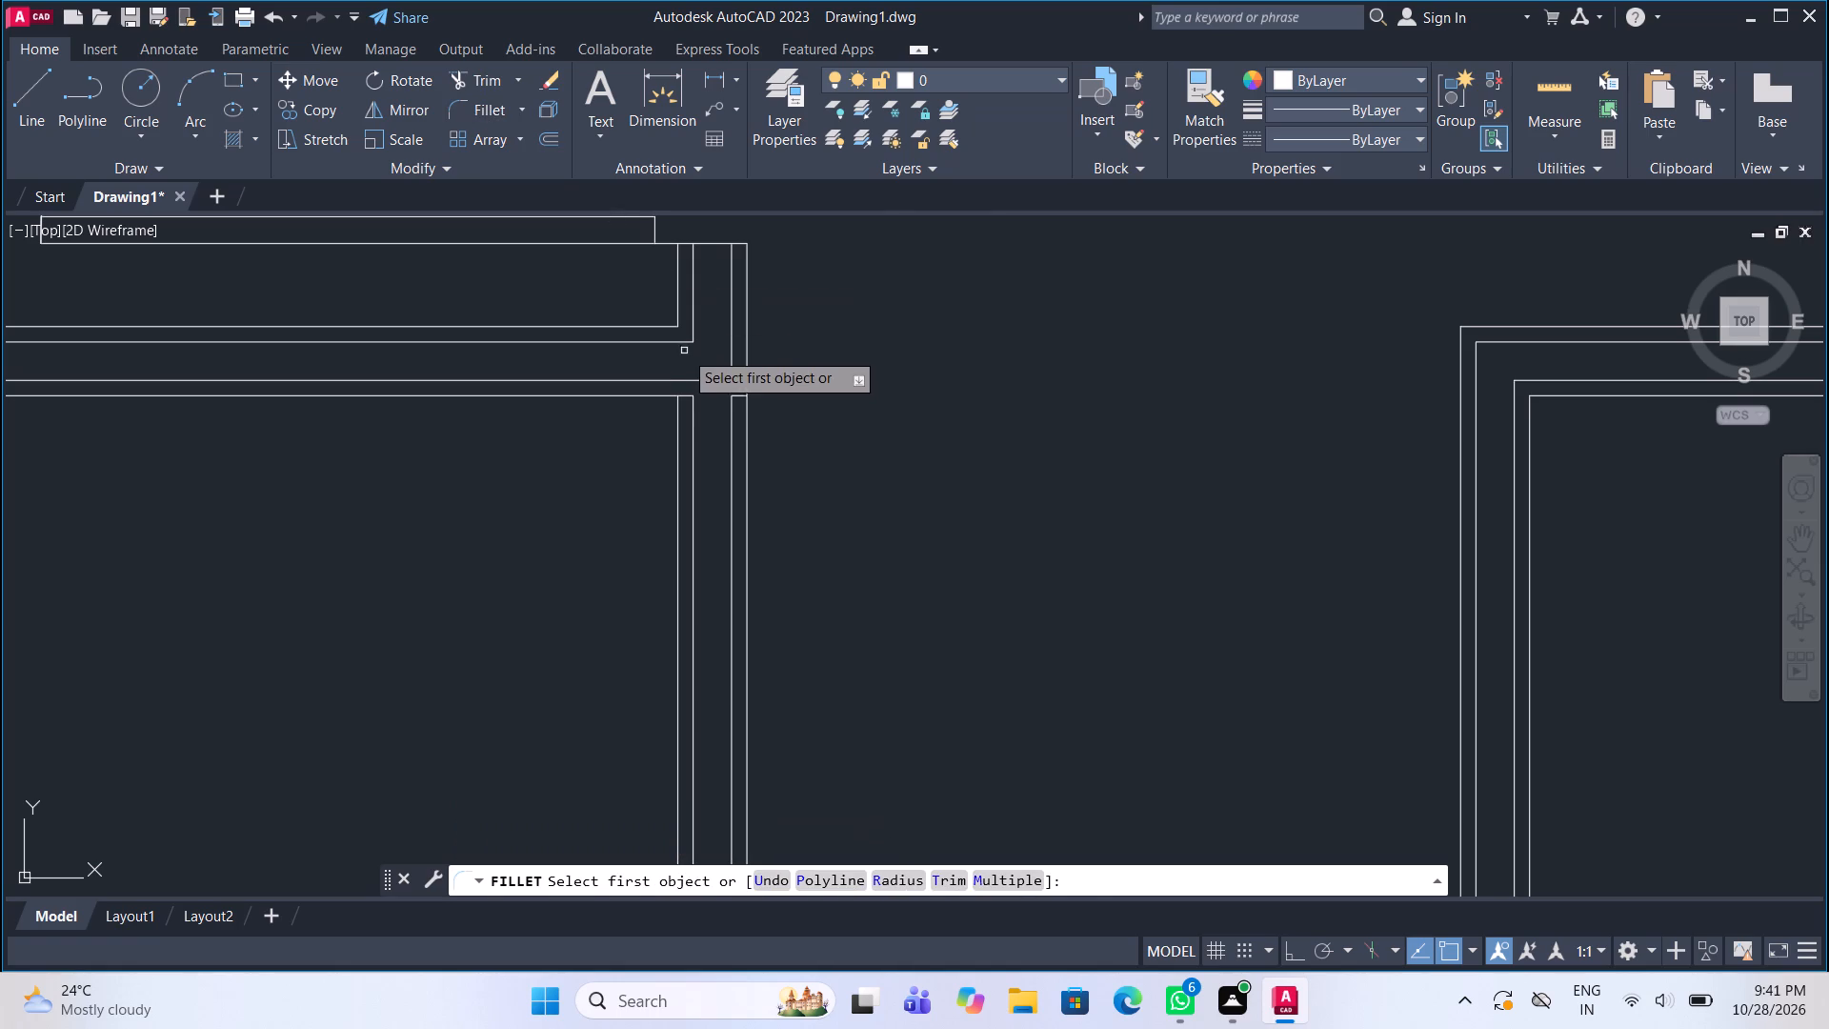
{"action": "left_click", "coordinate": [681, 378]}
{"action": "left_click", "coordinate": [693, 420]}
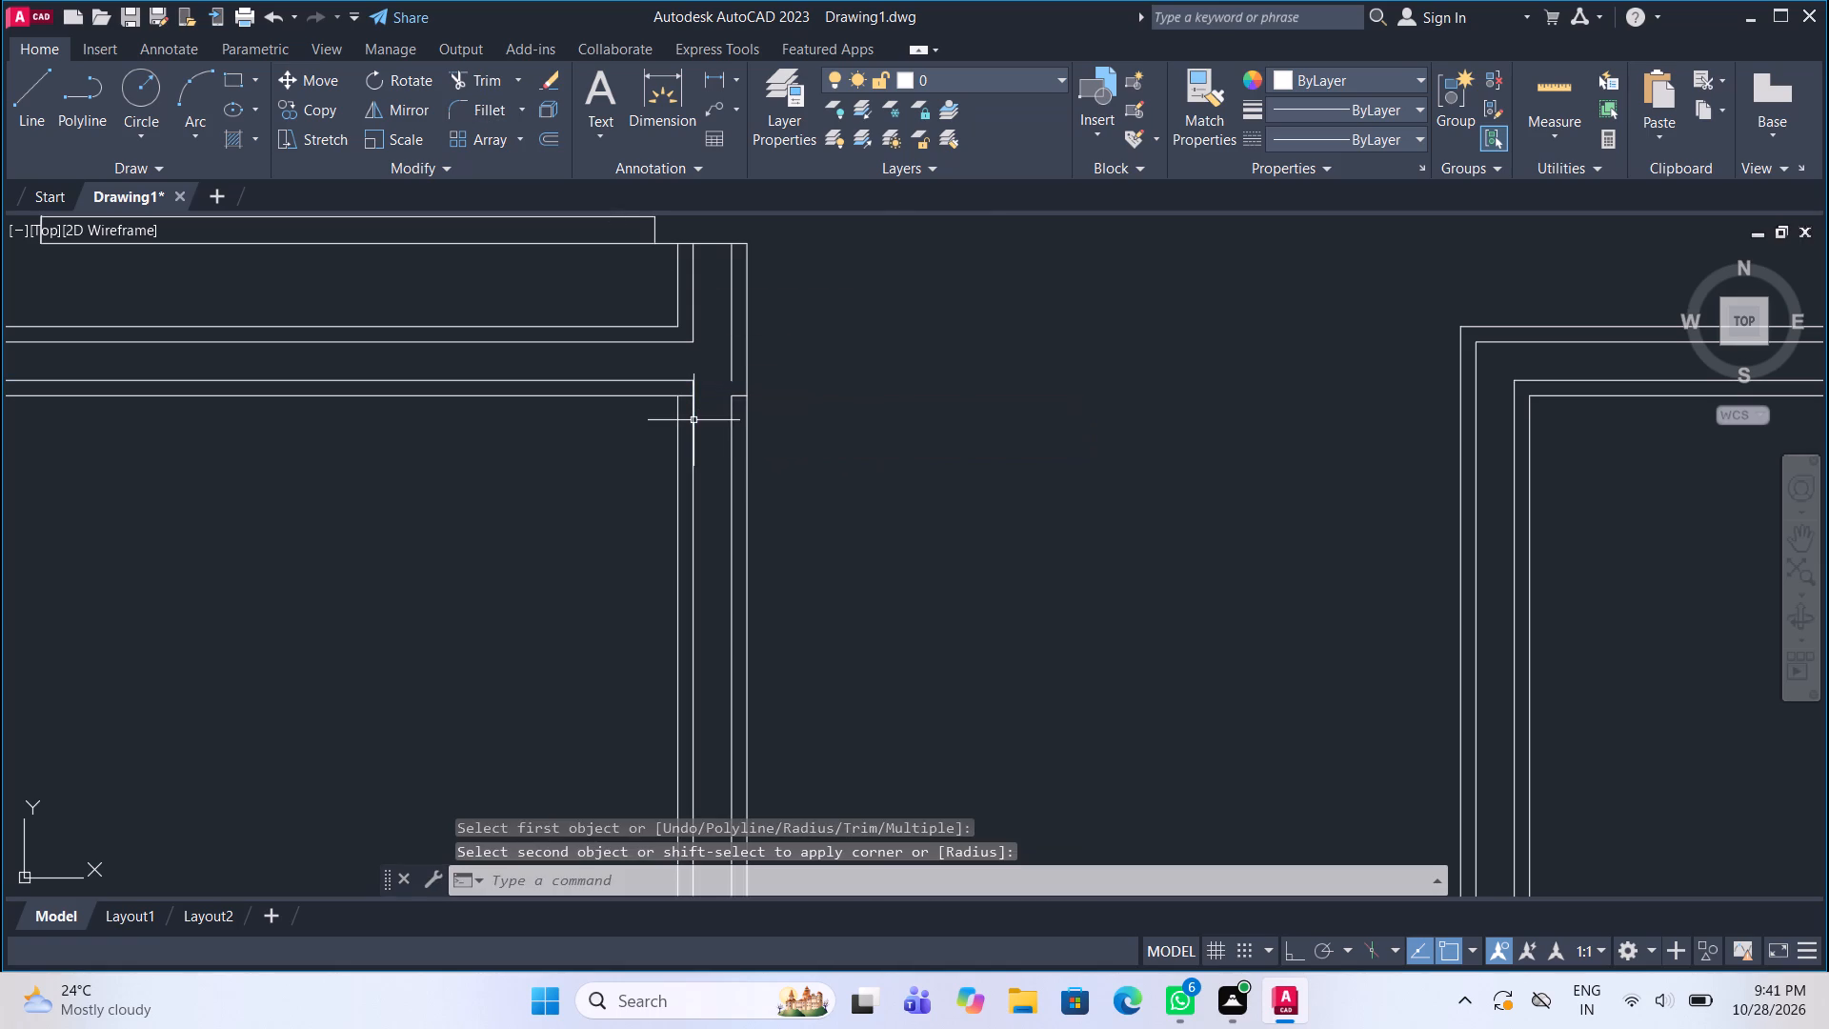
Trim the two leftover pieces of the dividing wall's lower face line inside the corridor wall at the junction.
{"action": "left_click", "coordinate": [467, 84]}
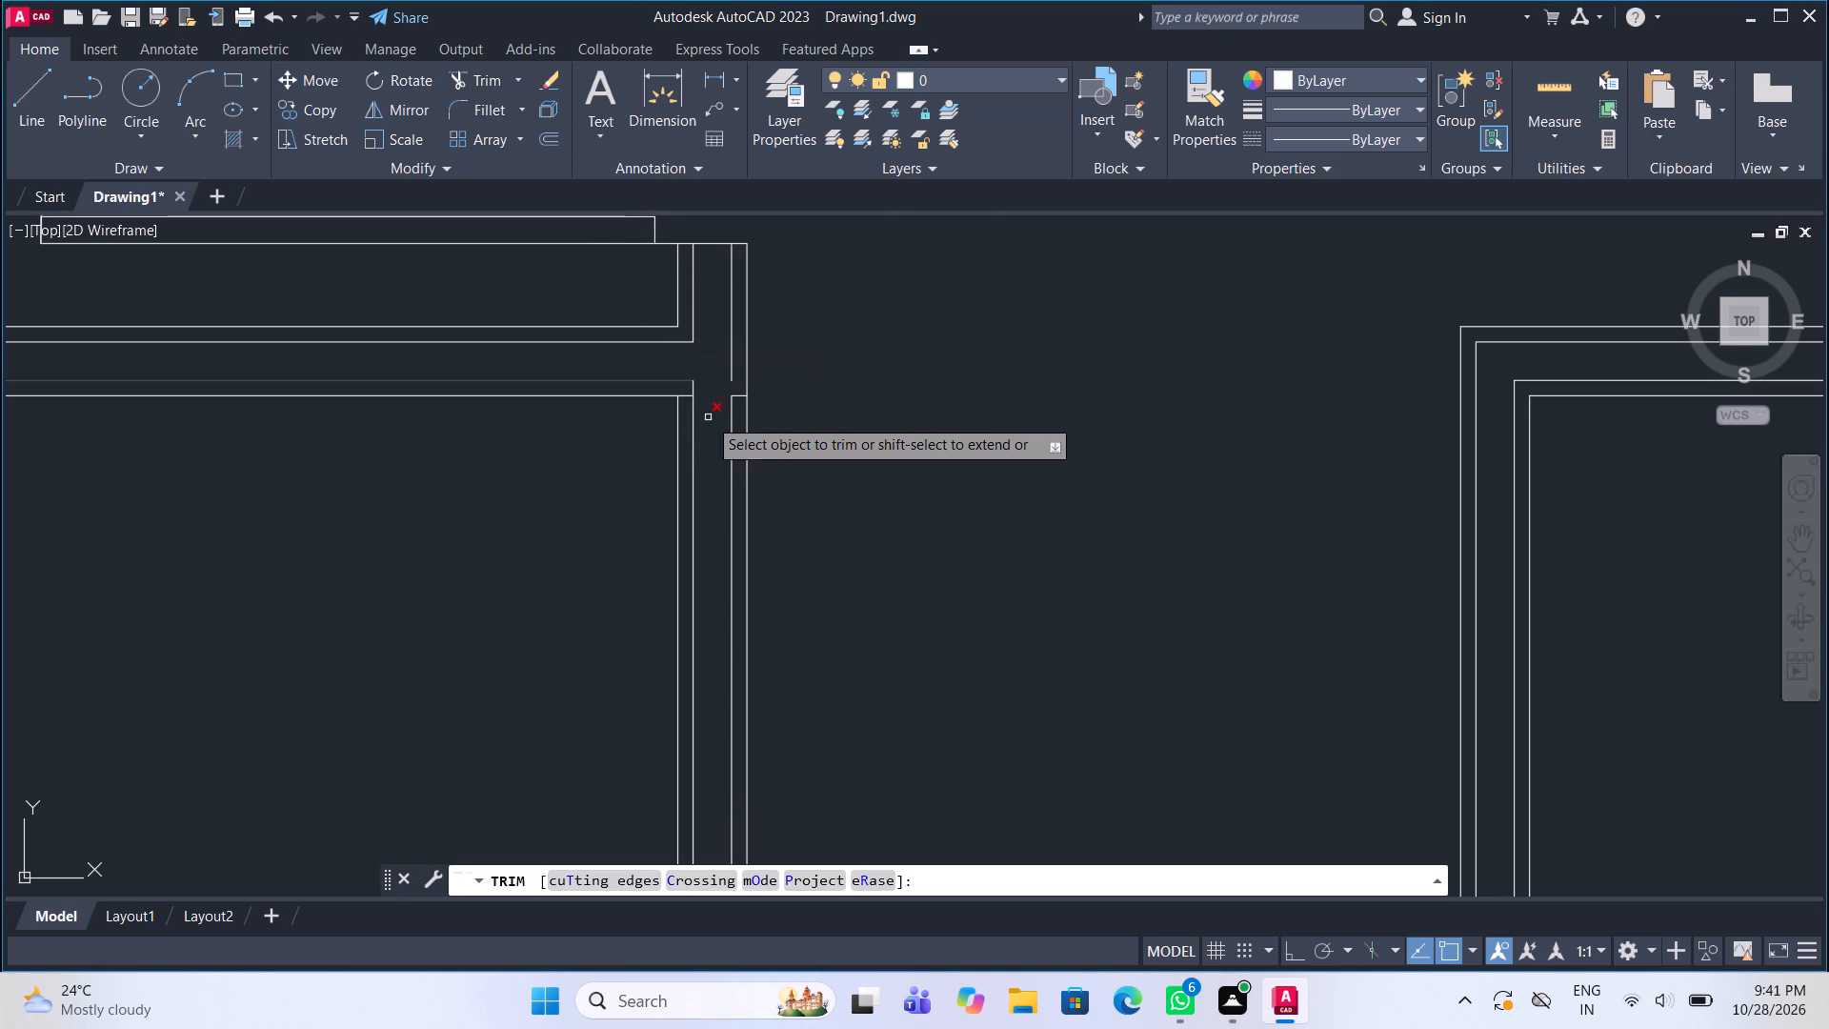
{"action": "left_click", "coordinate": [686, 394]}
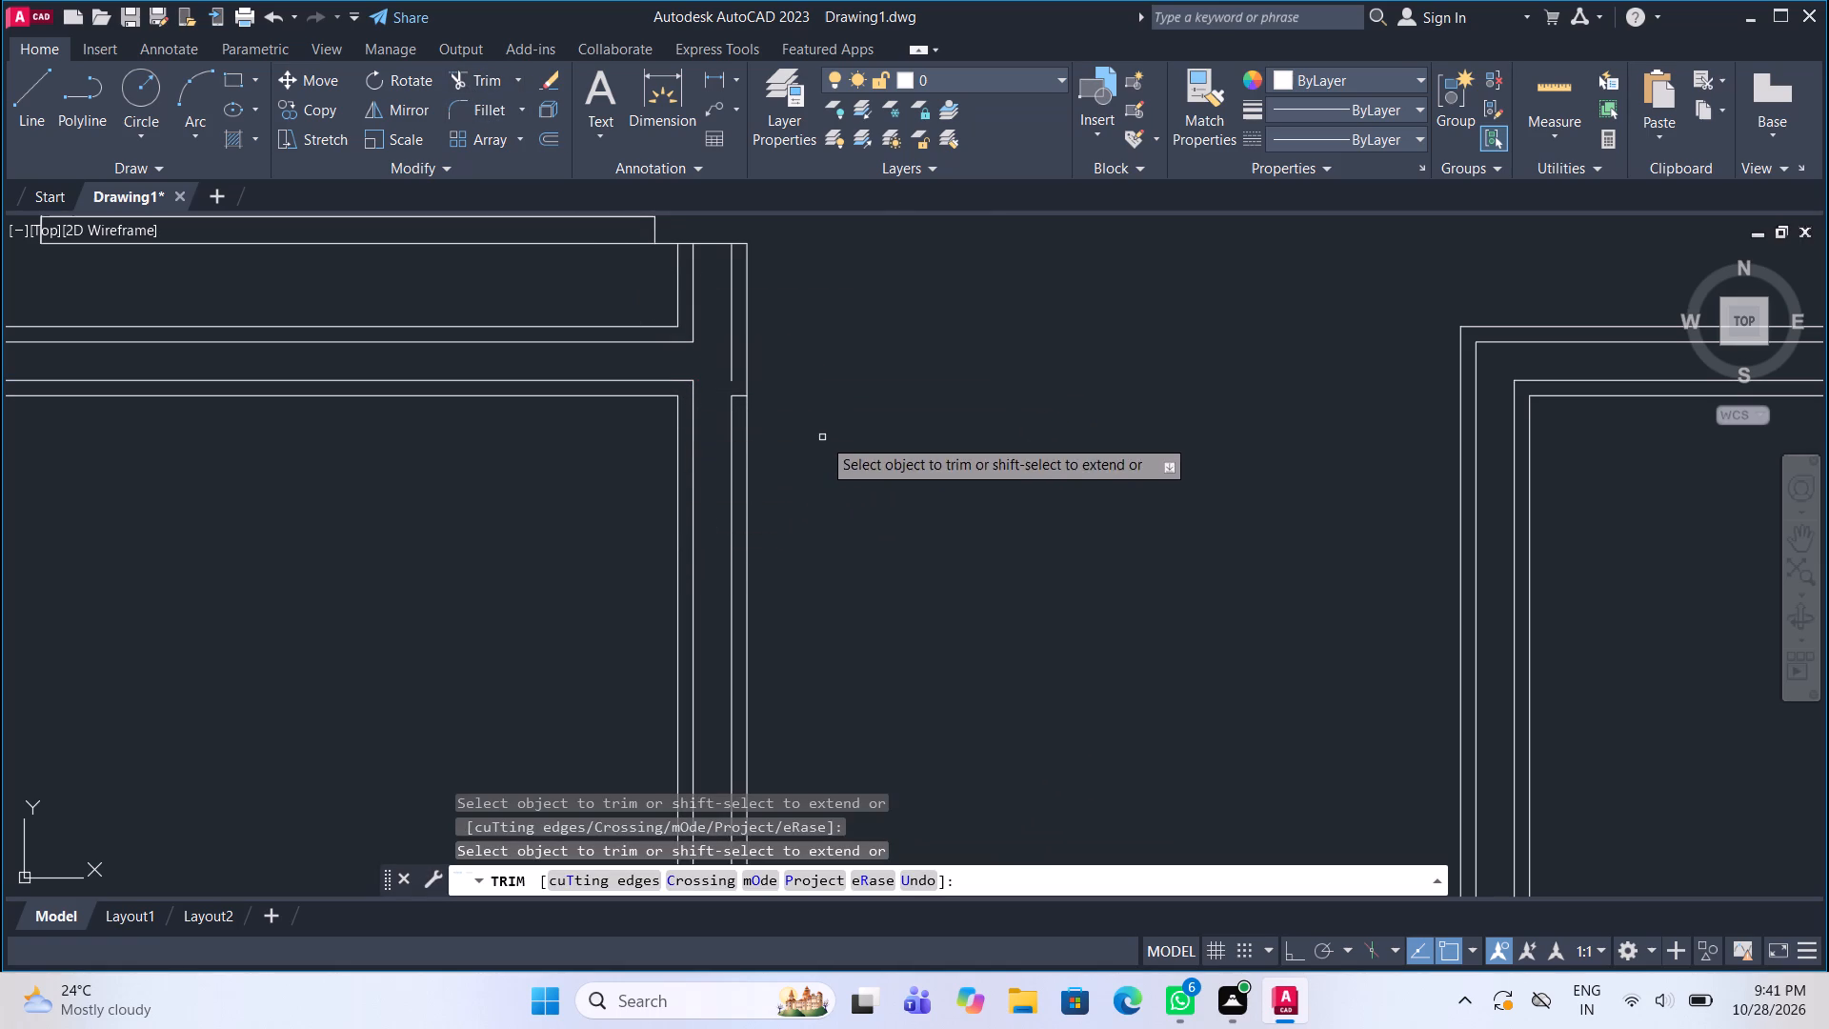
{"action": "left_click", "coordinate": [740, 397]}
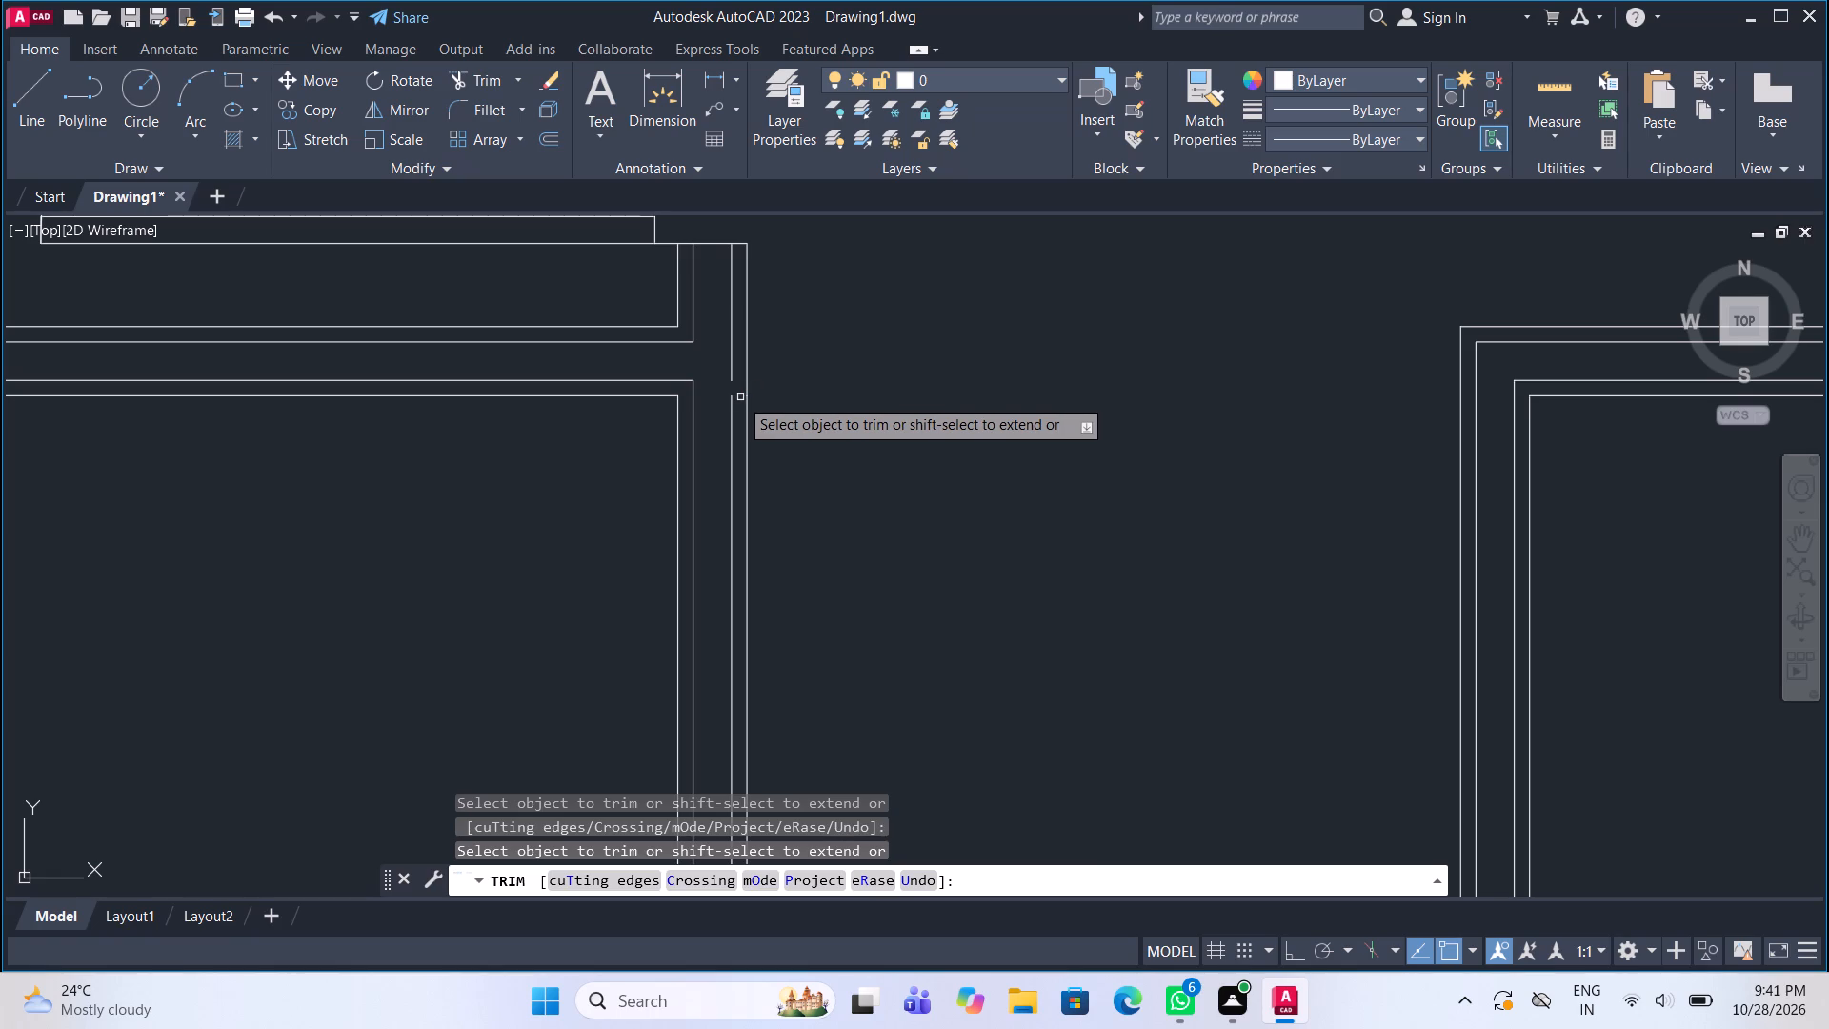
Stretch the lower corridor-side offset line's top end up to the upper offset line, closing the gap at the junction.
{"action": "key", "text": "Escape"}
{"action": "left_click", "coordinate": [733, 410]}
{"action": "scroll", "coordinate": [734, 383], "scroll_direction": "up", "scroll_amount": 2}
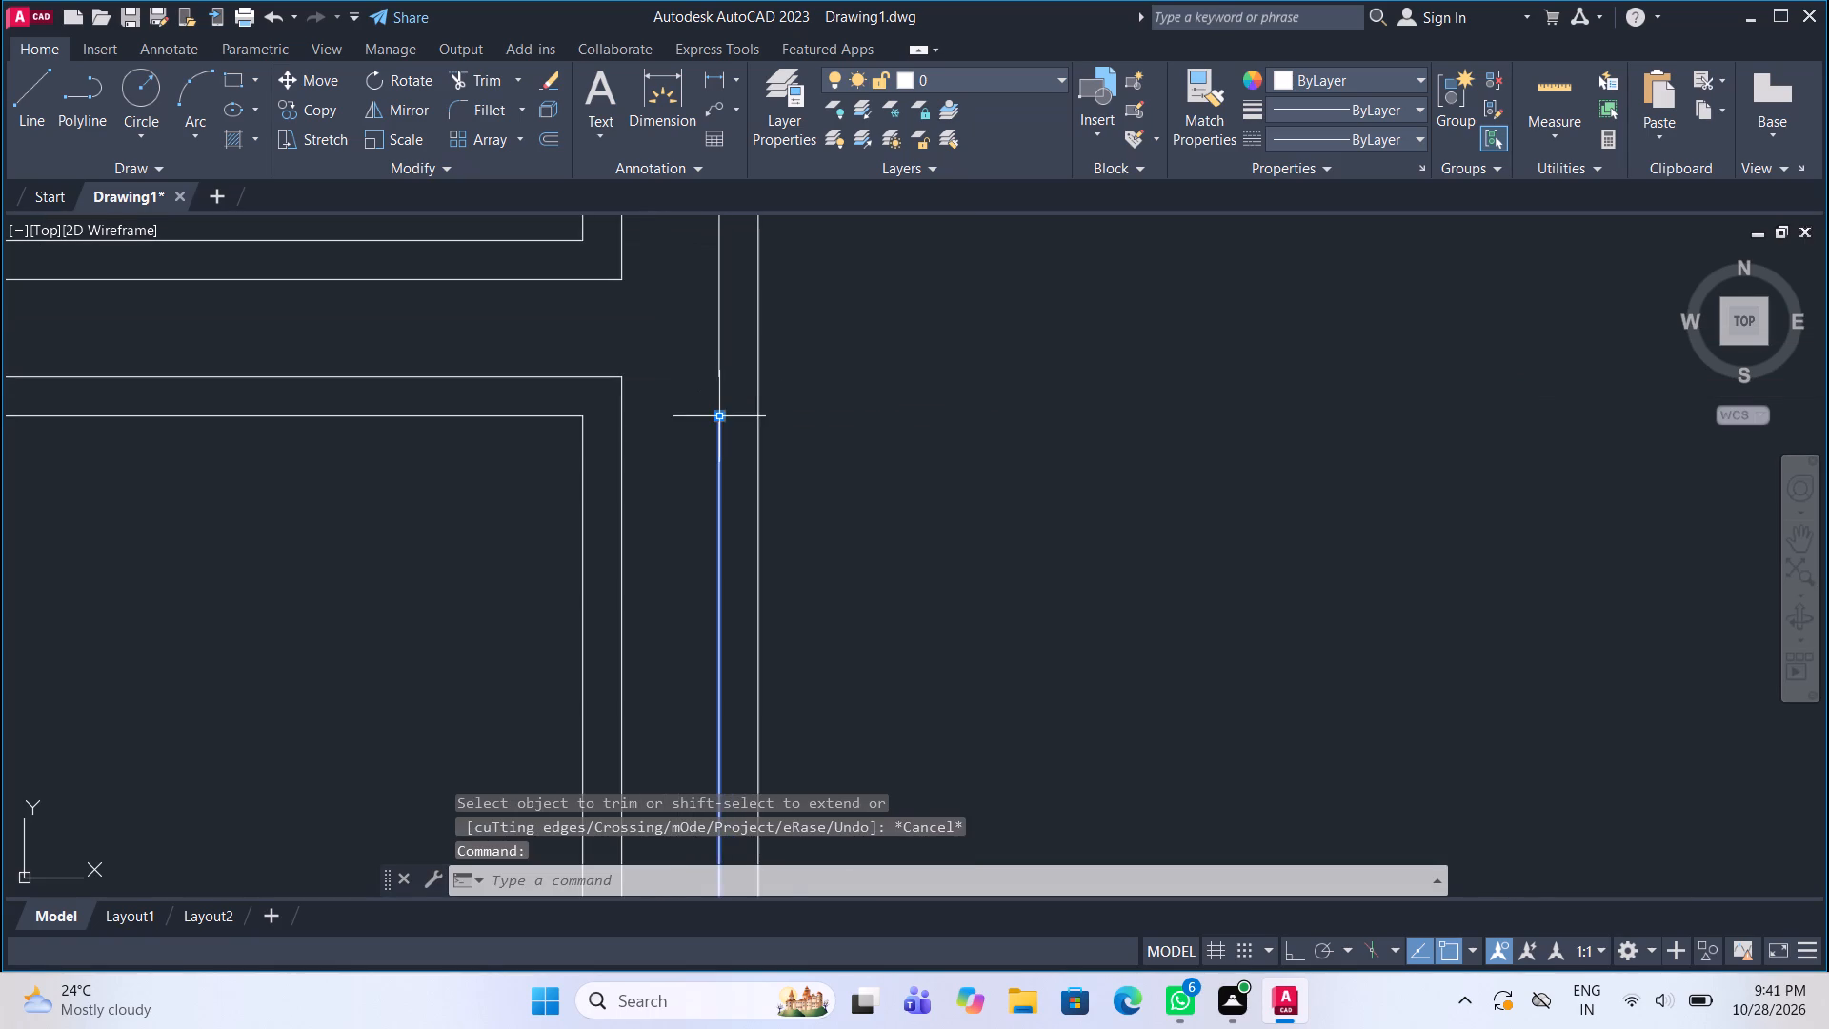
{"action": "left_click", "coordinate": [719, 413]}
{"action": "left_click", "coordinate": [721, 382]}
{"action": "key", "text": "Escape"}
{"action": "scroll", "coordinate": [744, 441], "scroll_direction": "down", "scroll_amount": 3}
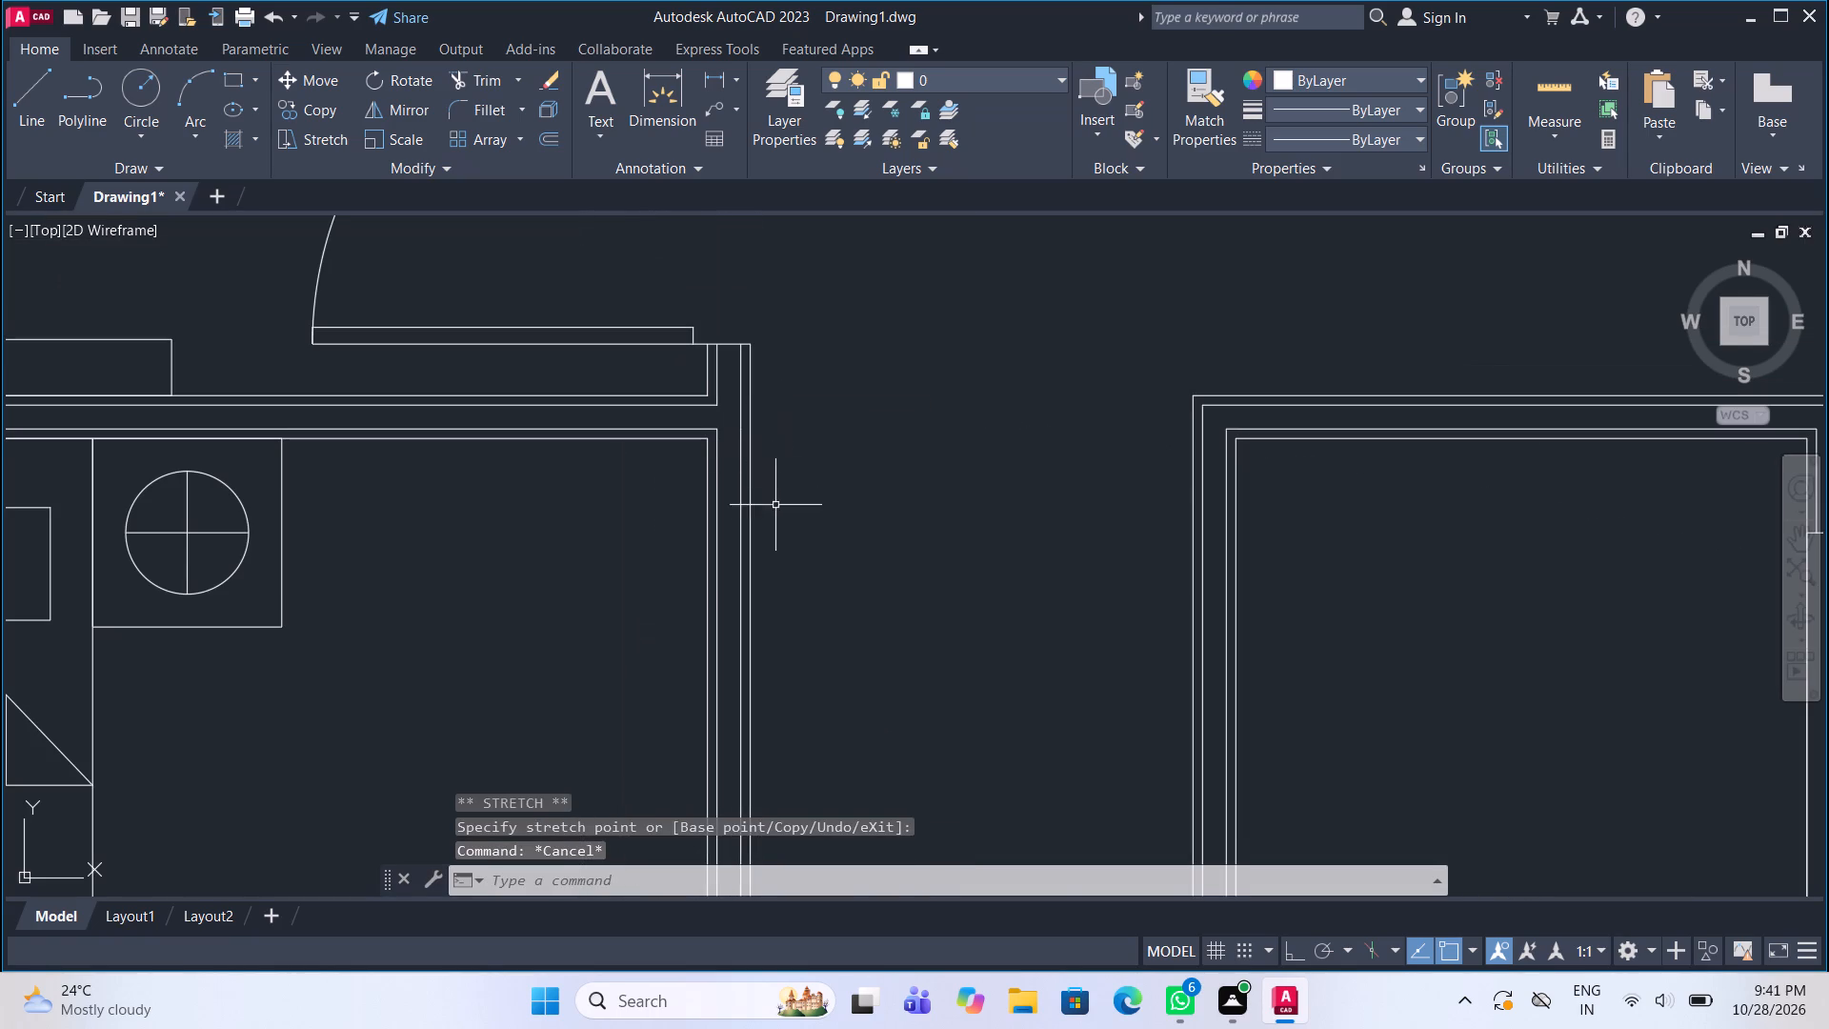
Fillet the inner and outer pairs of offset lines at the wall corner below the lower bedroom's door.
{"action": "scroll", "coordinate": [784, 526], "scroll_direction": "down", "scroll_amount": 2}
{"action": "middle_click_drag", "start_coordinate": [790, 557], "coordinate": [811, 311]}
{"action": "scroll", "coordinate": [811, 315], "scroll_direction": "down", "scroll_amount": 1}
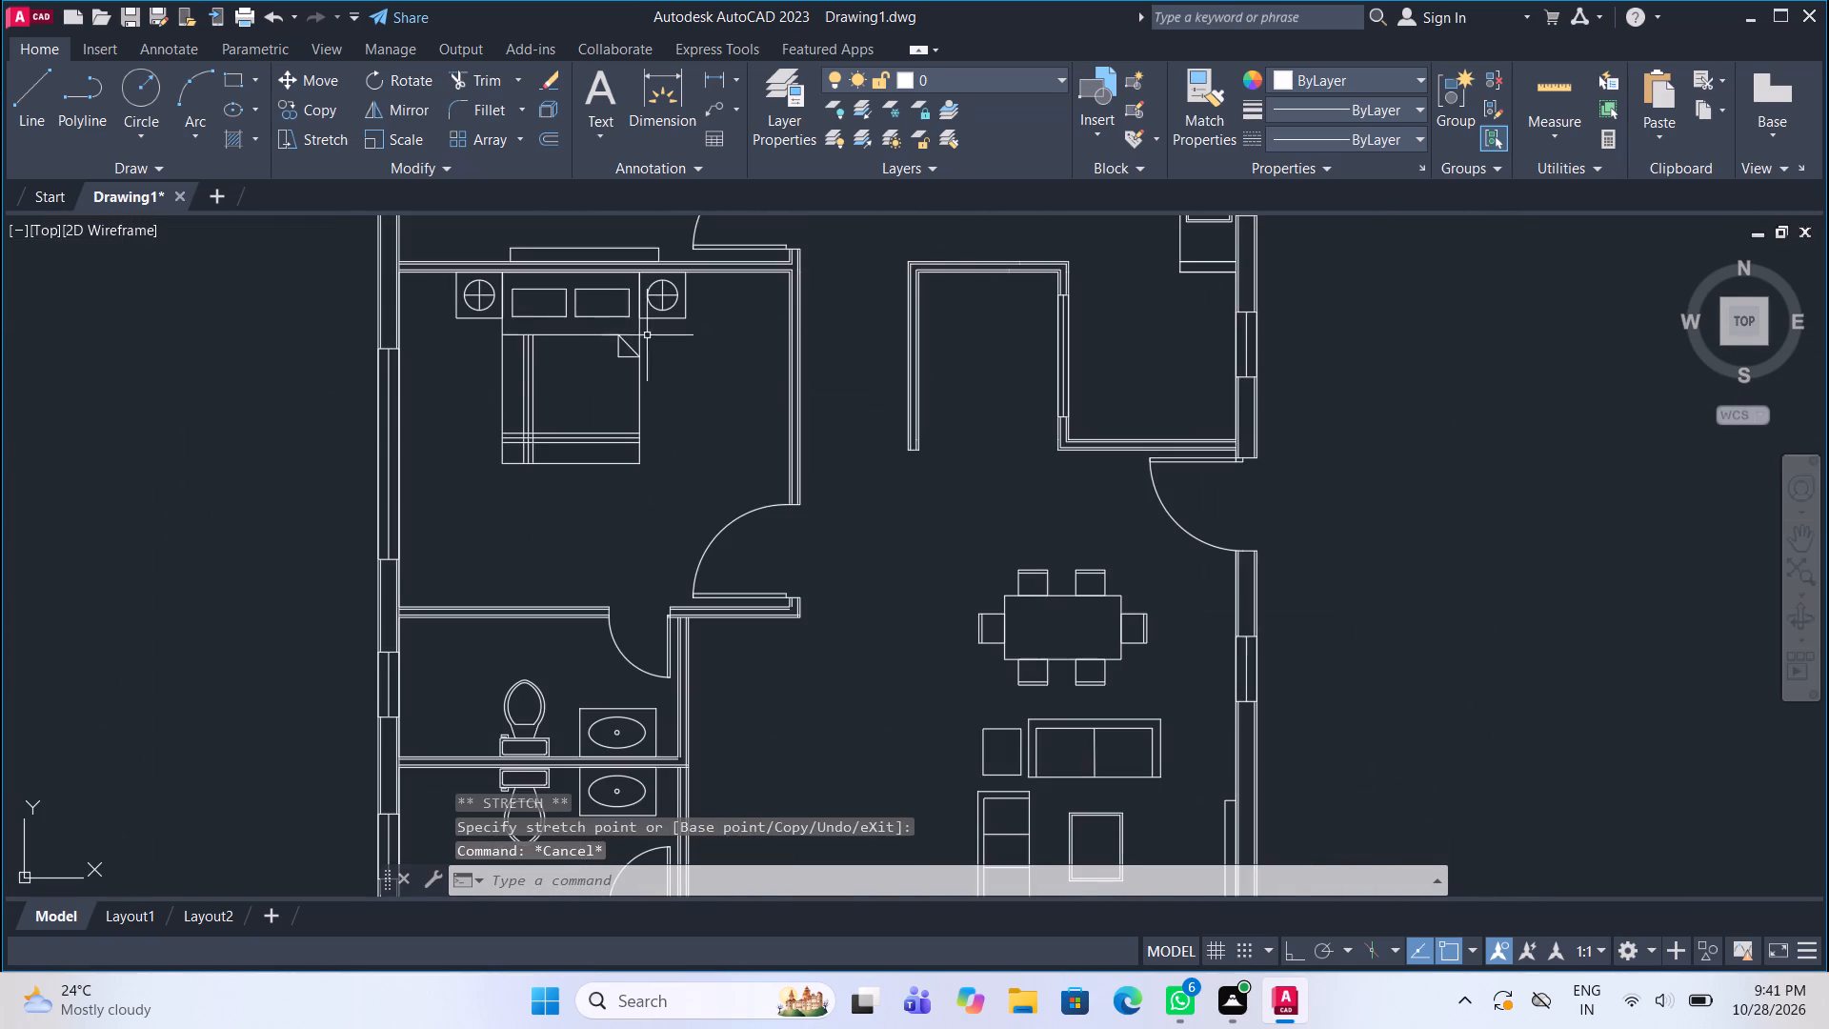
{"action": "scroll", "coordinate": [504, 272], "scroll_direction": "up", "scroll_amount": 3}
{"action": "scroll", "coordinate": [509, 280], "scroll_direction": "down", "scroll_amount": 4}
{"action": "scroll", "coordinate": [573, 491], "scroll_direction": "up", "scroll_amount": 3}
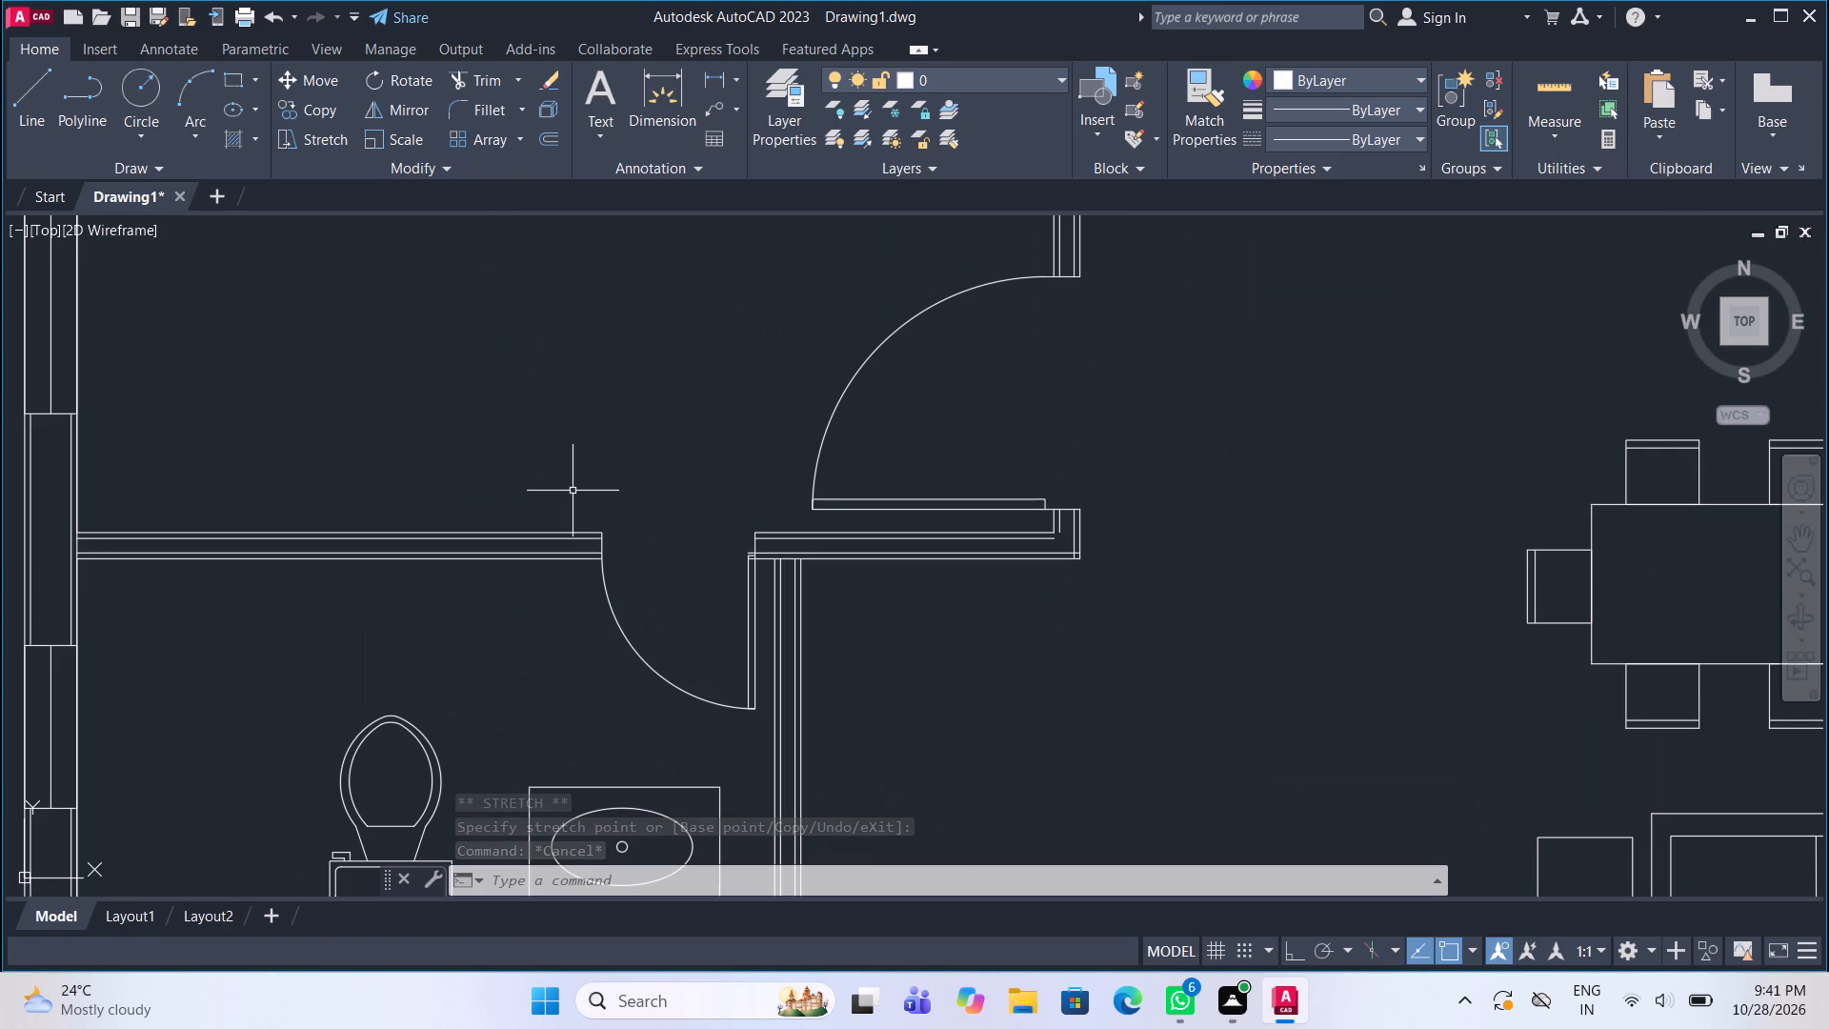
{"action": "scroll", "coordinate": [1113, 562], "scroll_direction": "up", "scroll_amount": 2}
{"action": "middle_click_drag", "start_coordinate": [1113, 562], "coordinate": [931, 558]}
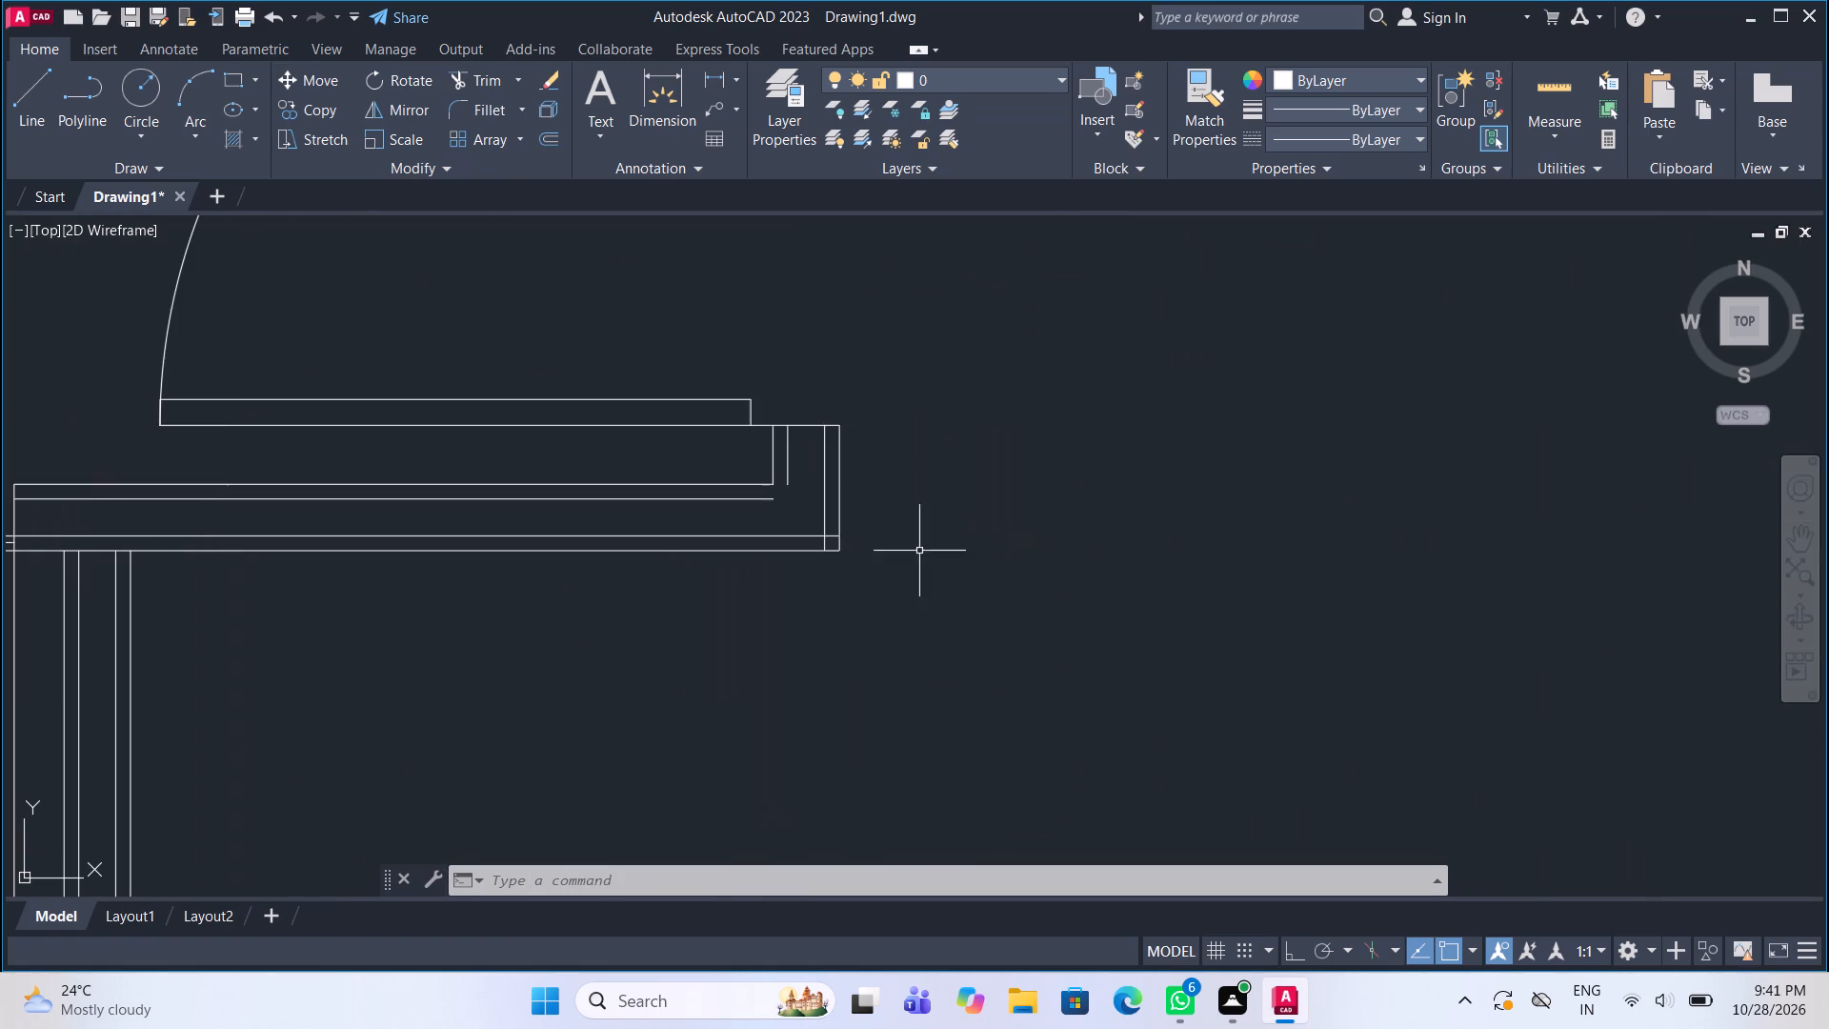
{"action": "left_click", "coordinate": [464, 112]}
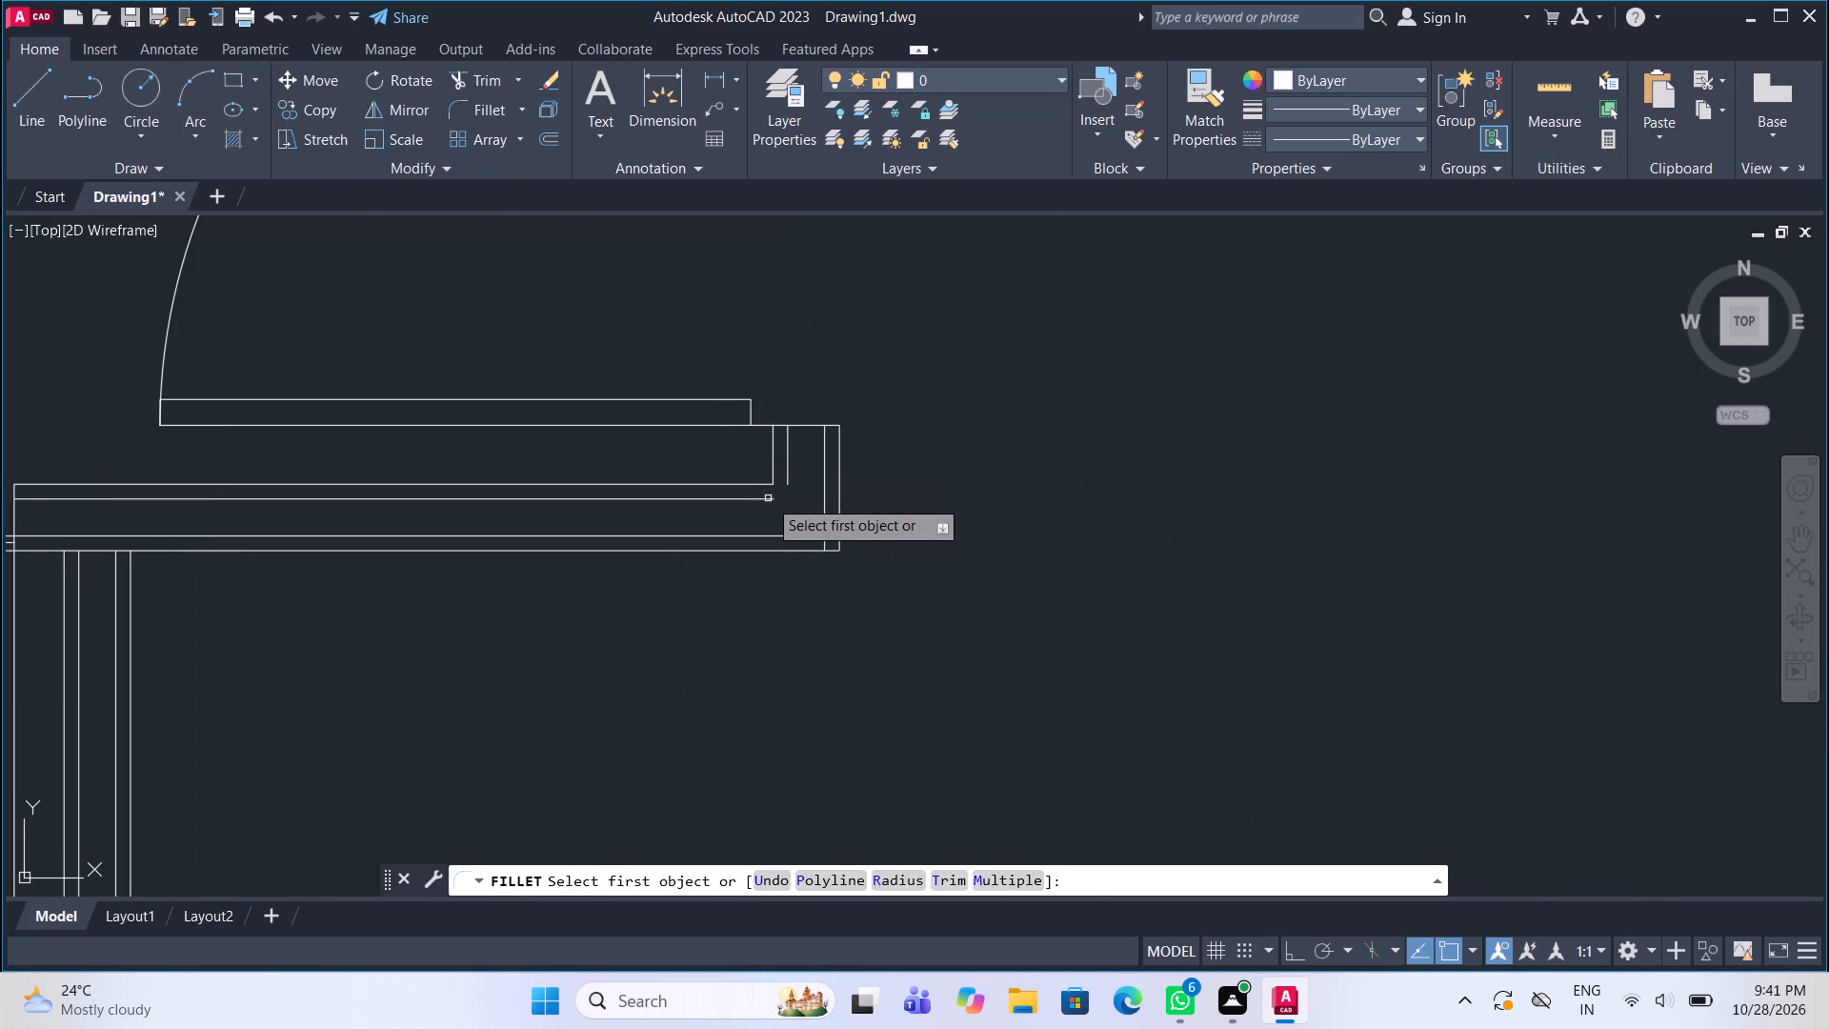
{"action": "left_click", "coordinate": [766, 498]}
{"action": "left_click", "coordinate": [790, 477]}
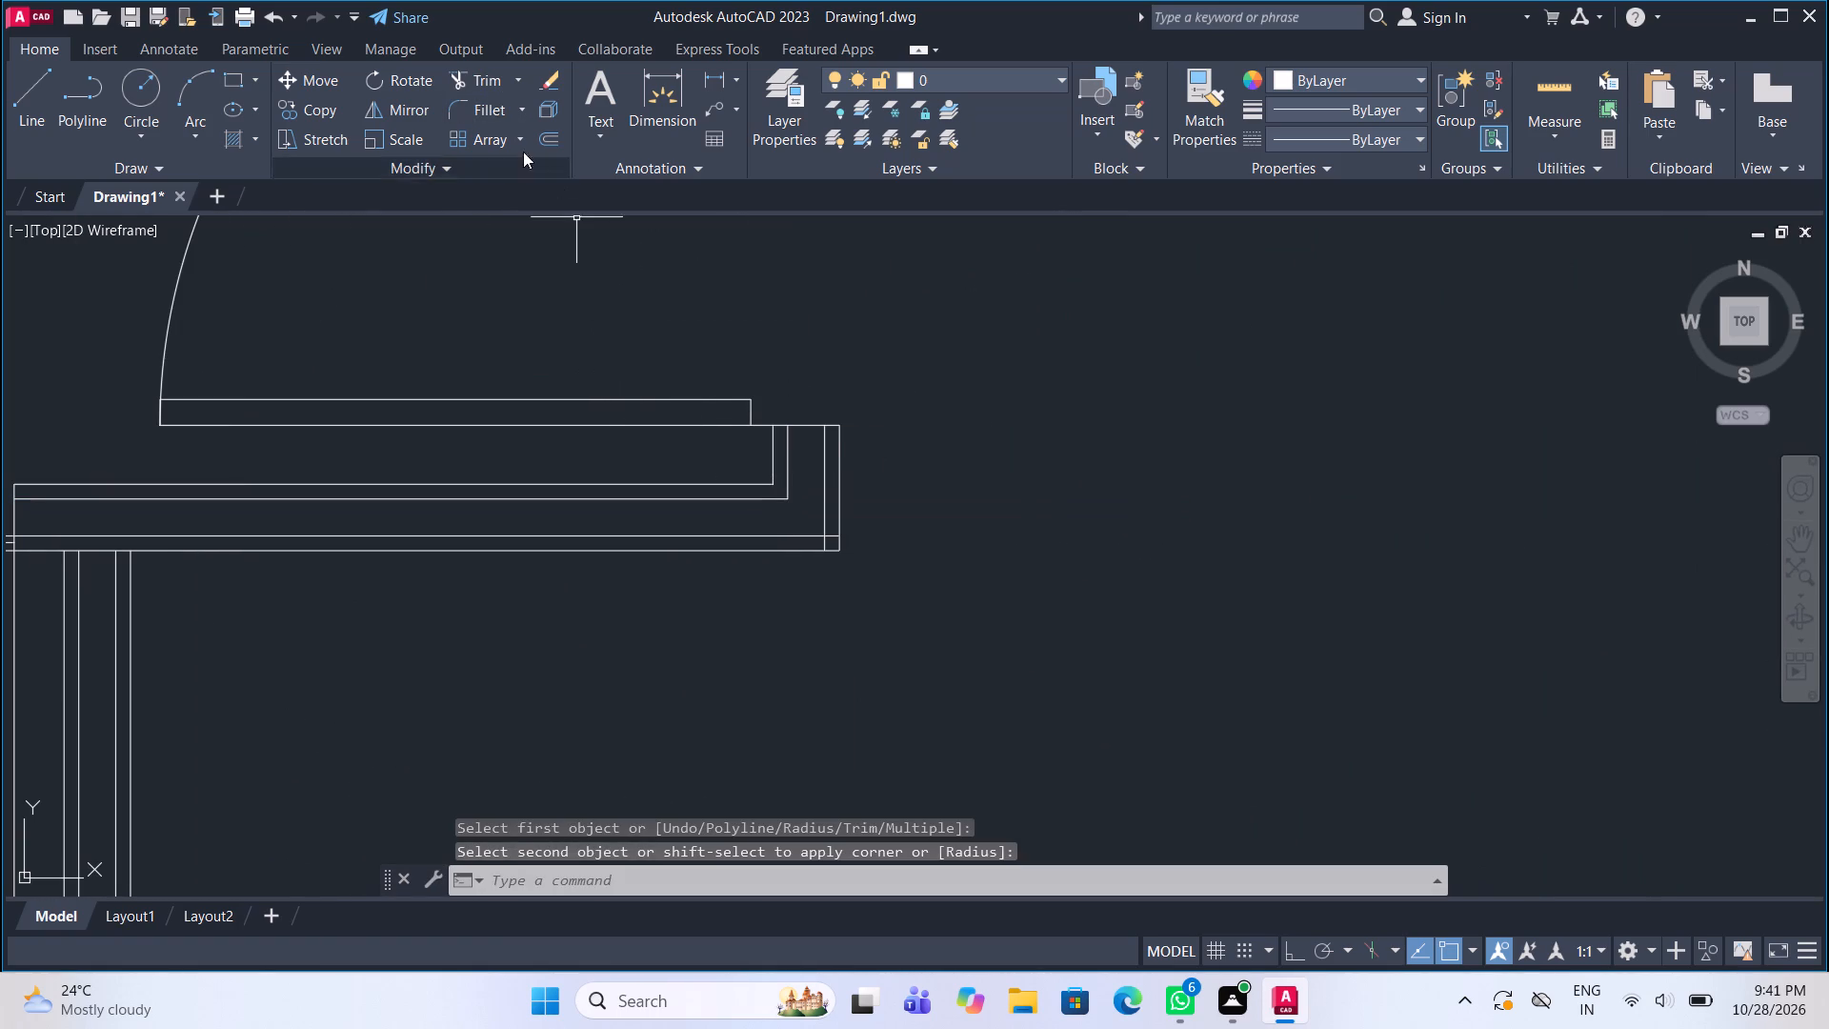
{"action": "left_click_drag", "start_coordinate": [480, 113], "coordinate": [484, 122]}
{"action": "left_click", "coordinate": [804, 534]}
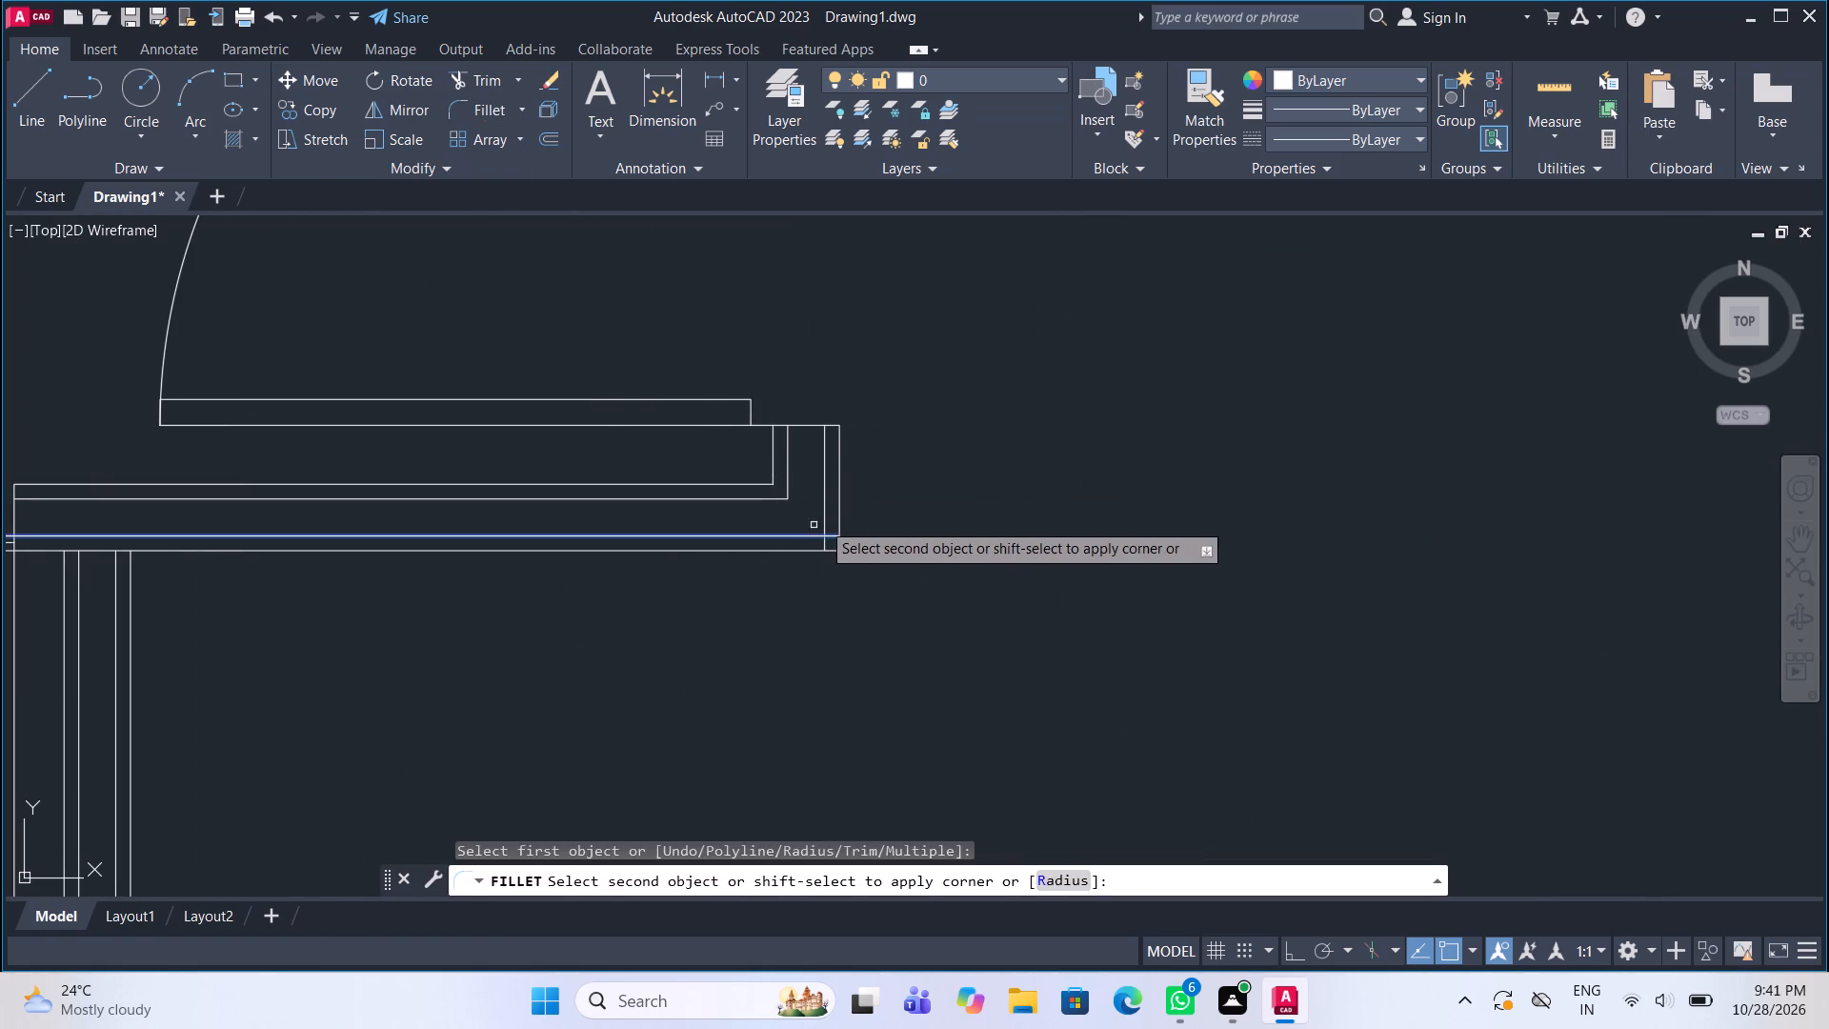
{"action": "left_click", "coordinate": [826, 515]}
Fillet the bathroom dividing wall's upper and lower offset lines with the adjoining offset lines of the bathrooms' corridor-side wall.
{"action": "scroll", "coordinate": [827, 517], "scroll_direction": "down", "scroll_amount": 3}
{"action": "middle_click_drag", "start_coordinate": [504, 536], "coordinate": [569, 421]}
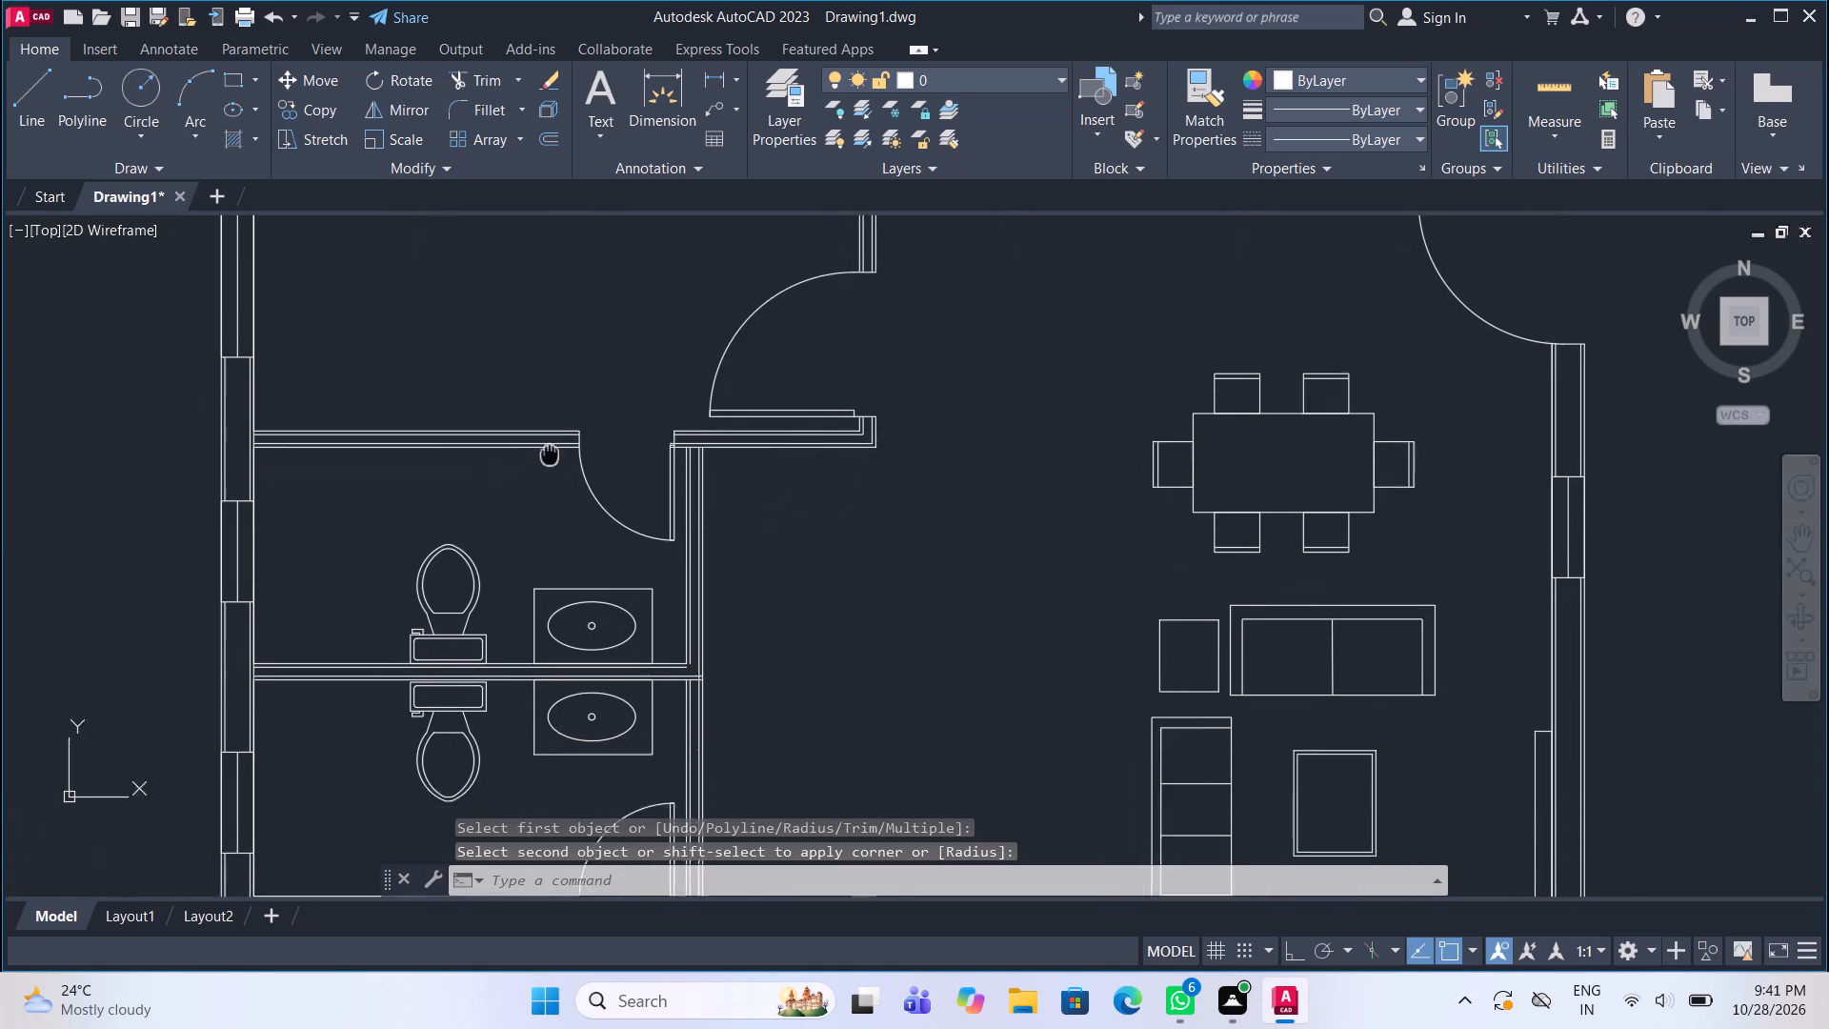
{"action": "middle_click_drag", "start_coordinate": [569, 421], "coordinate": [582, 400]}
{"action": "scroll", "coordinate": [735, 627], "scroll_direction": "up", "scroll_amount": 2}
{"action": "middle_click_drag", "start_coordinate": [736, 627], "coordinate": [723, 615]}
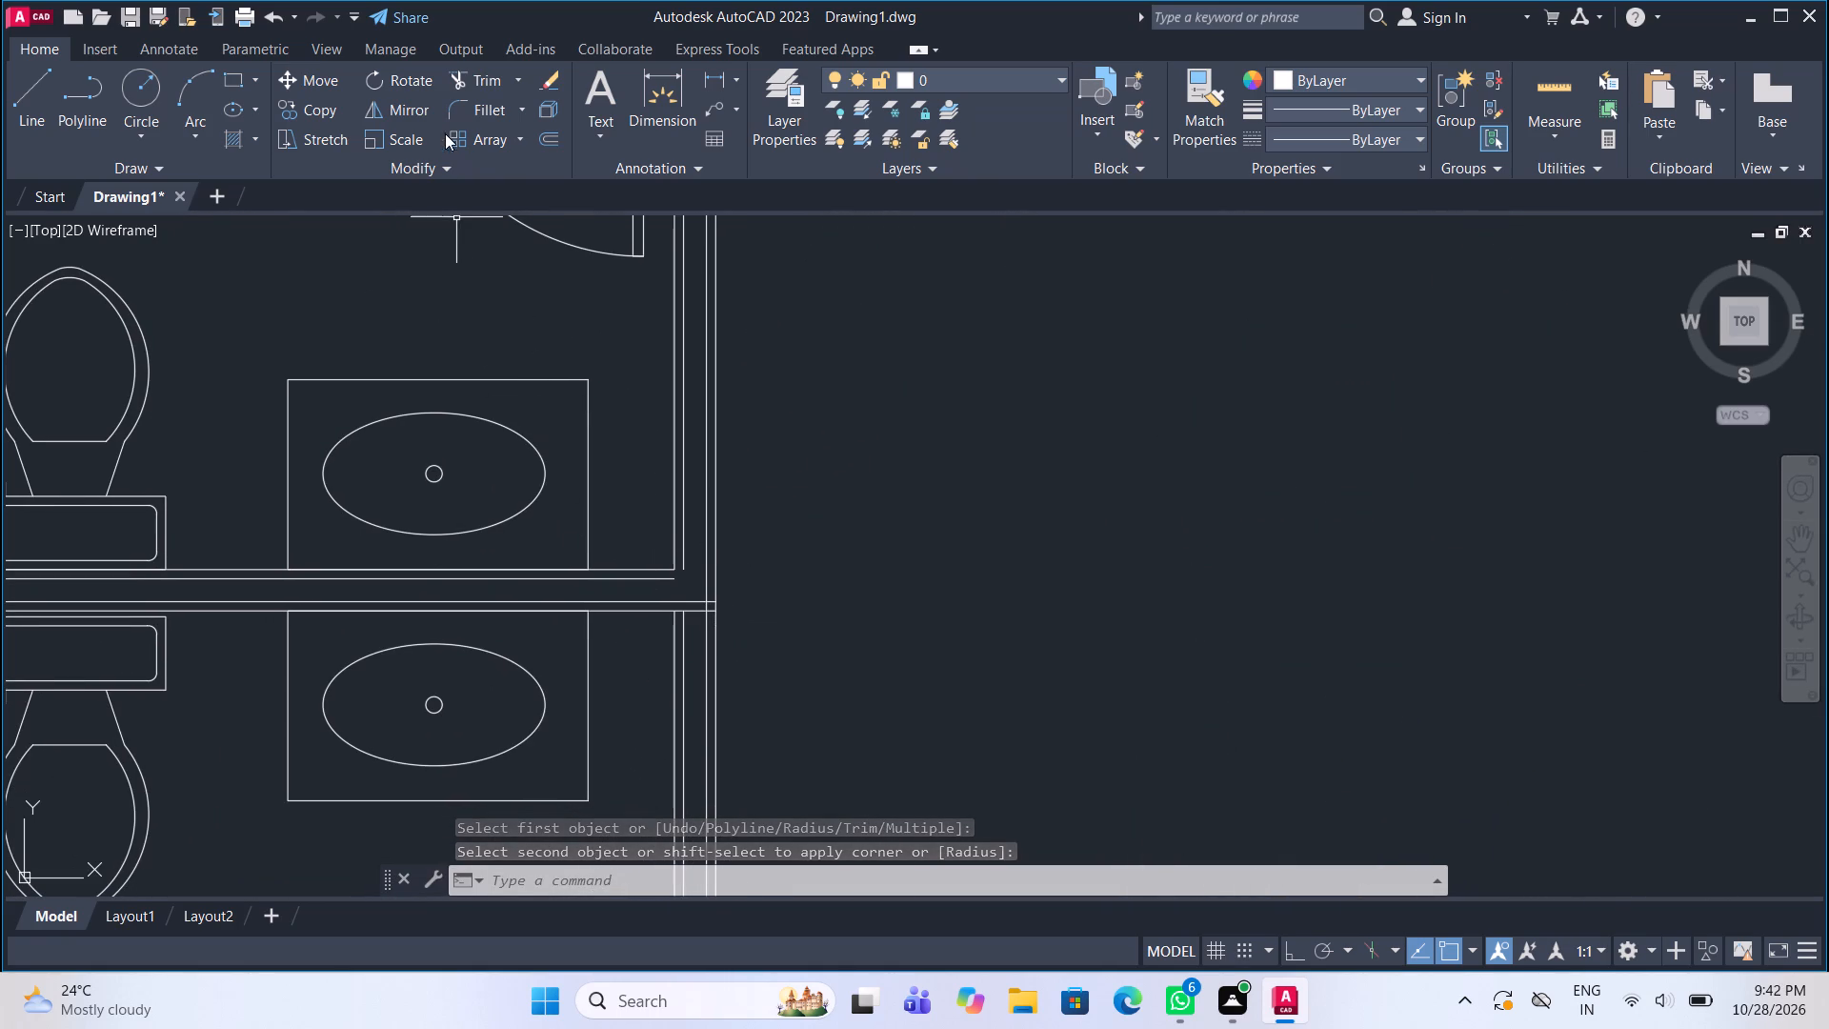
{"action": "left_click", "coordinate": [489, 114]}
{"action": "left_click", "coordinate": [669, 577]}
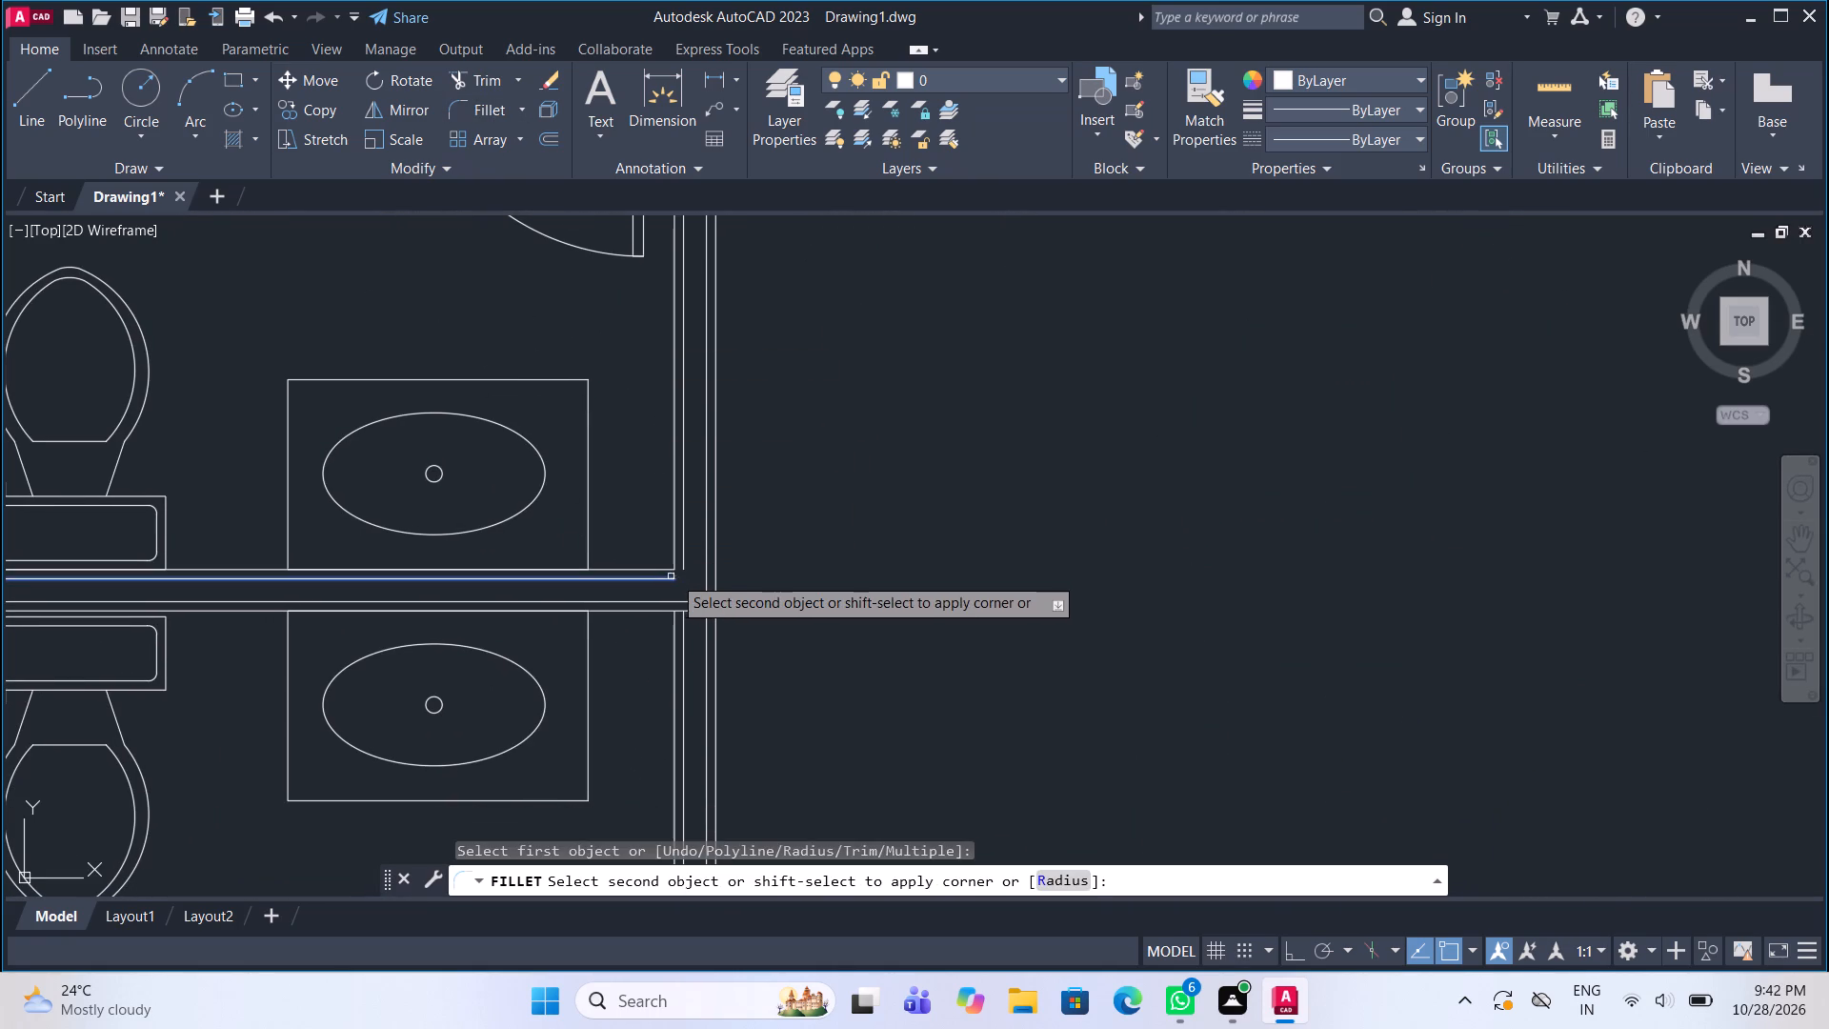
{"action": "left_click", "coordinate": [681, 566]}
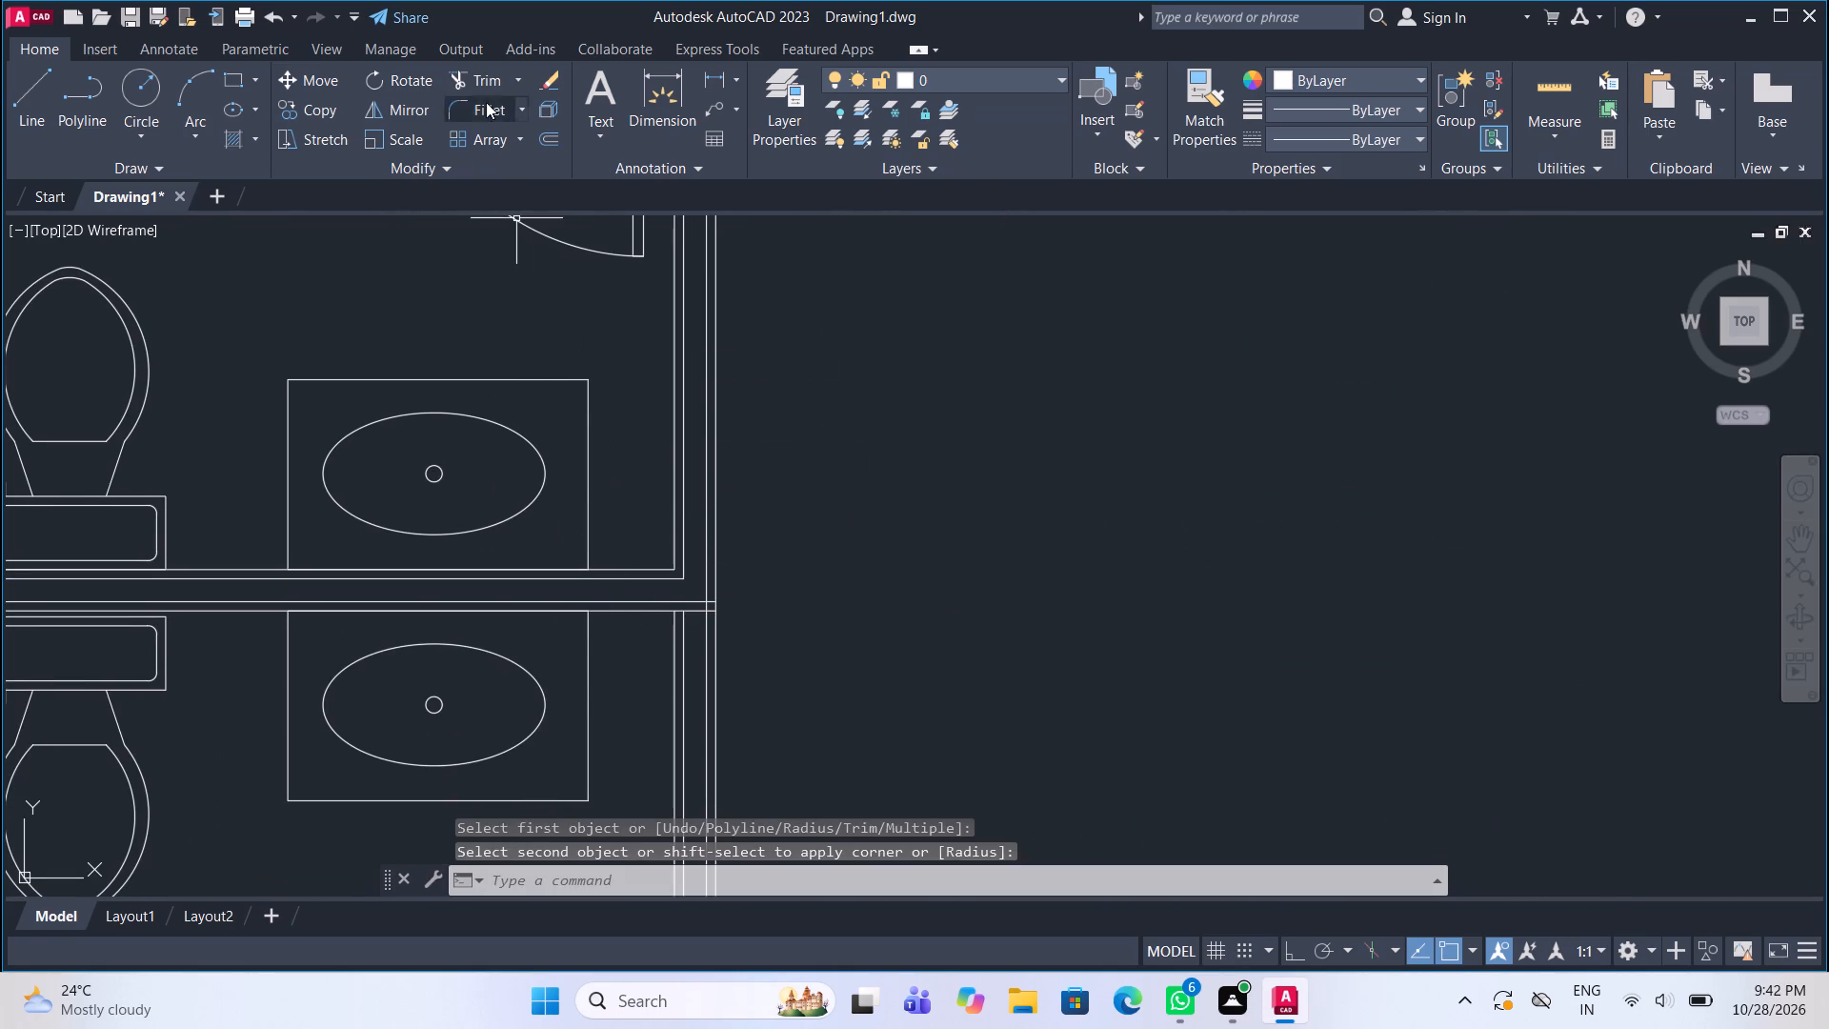
{"action": "left_click", "coordinate": [488, 94]}
{"action": "left_click", "coordinate": [492, 104]}
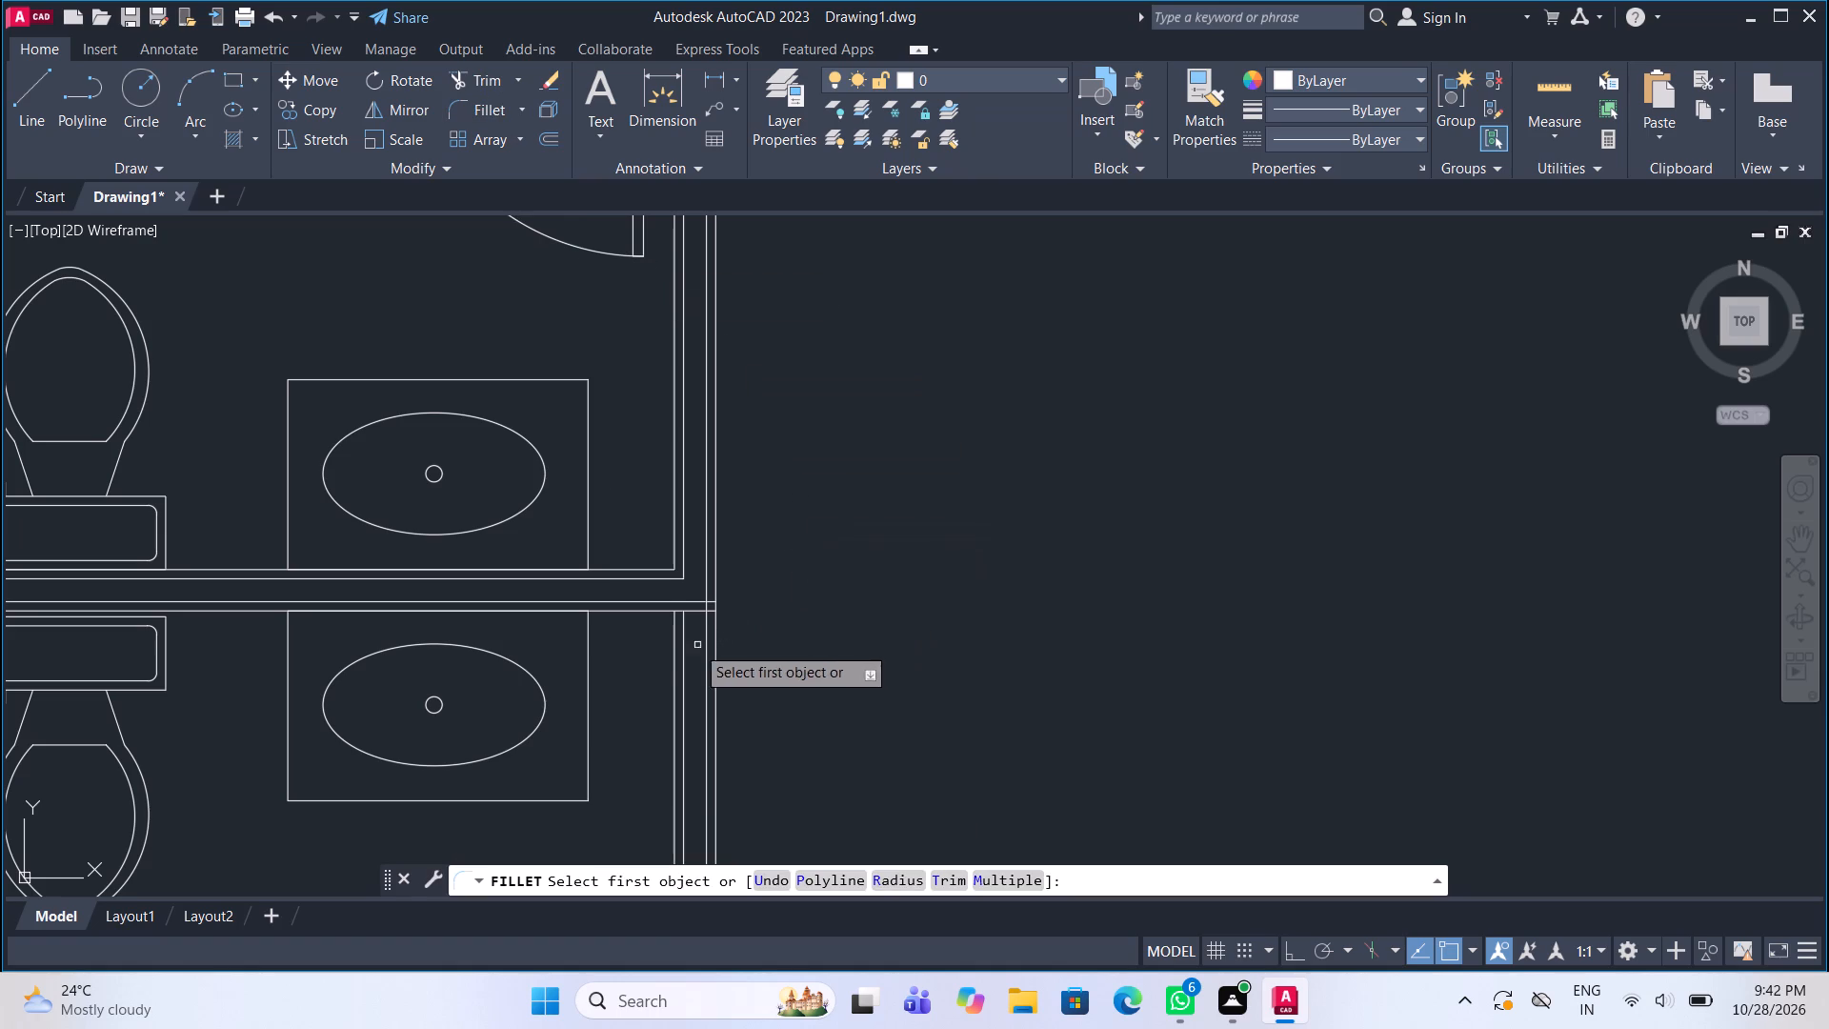
{"action": "left_click", "coordinate": [665, 601]}
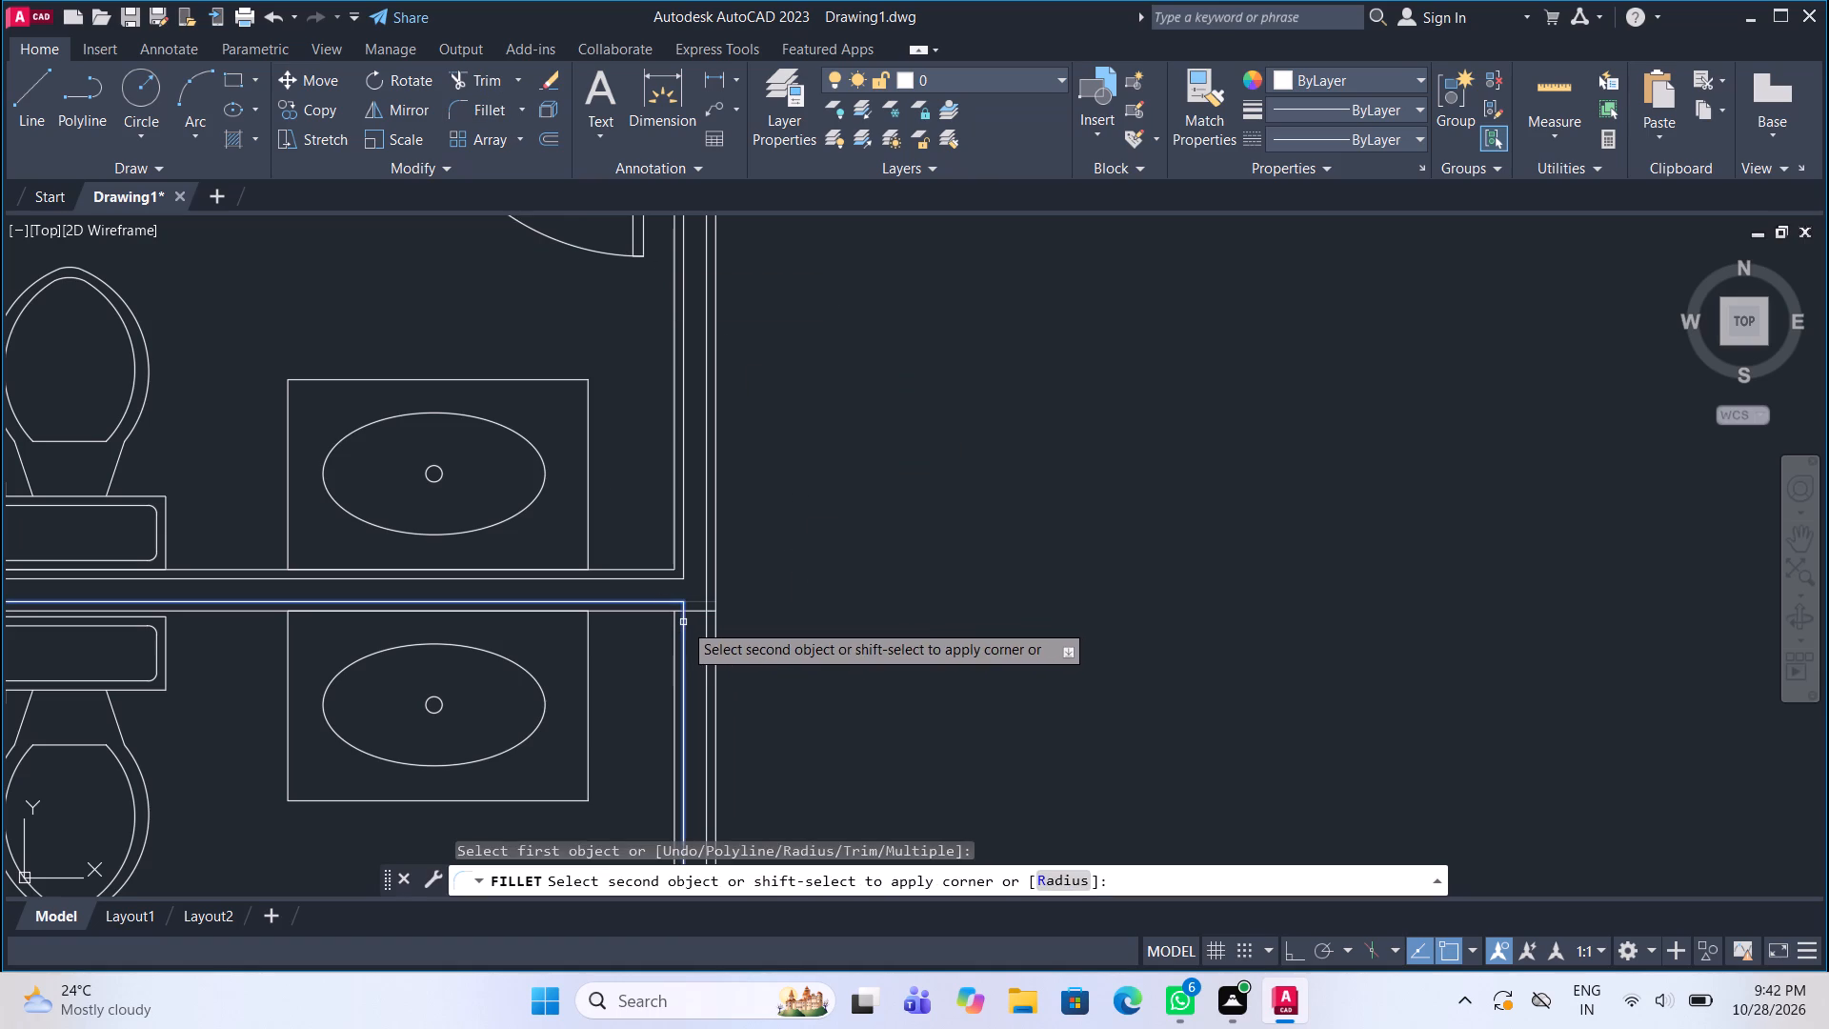
{"action": "left_click", "coordinate": [683, 622]}
Trim the three pieces of the bathroom dividing wall's lower face line that cross the corridor-side wall at the junction.
{"action": "scroll", "coordinate": [684, 621], "scroll_direction": "up", "scroll_amount": 3}
{"action": "left_click", "coordinate": [494, 87]}
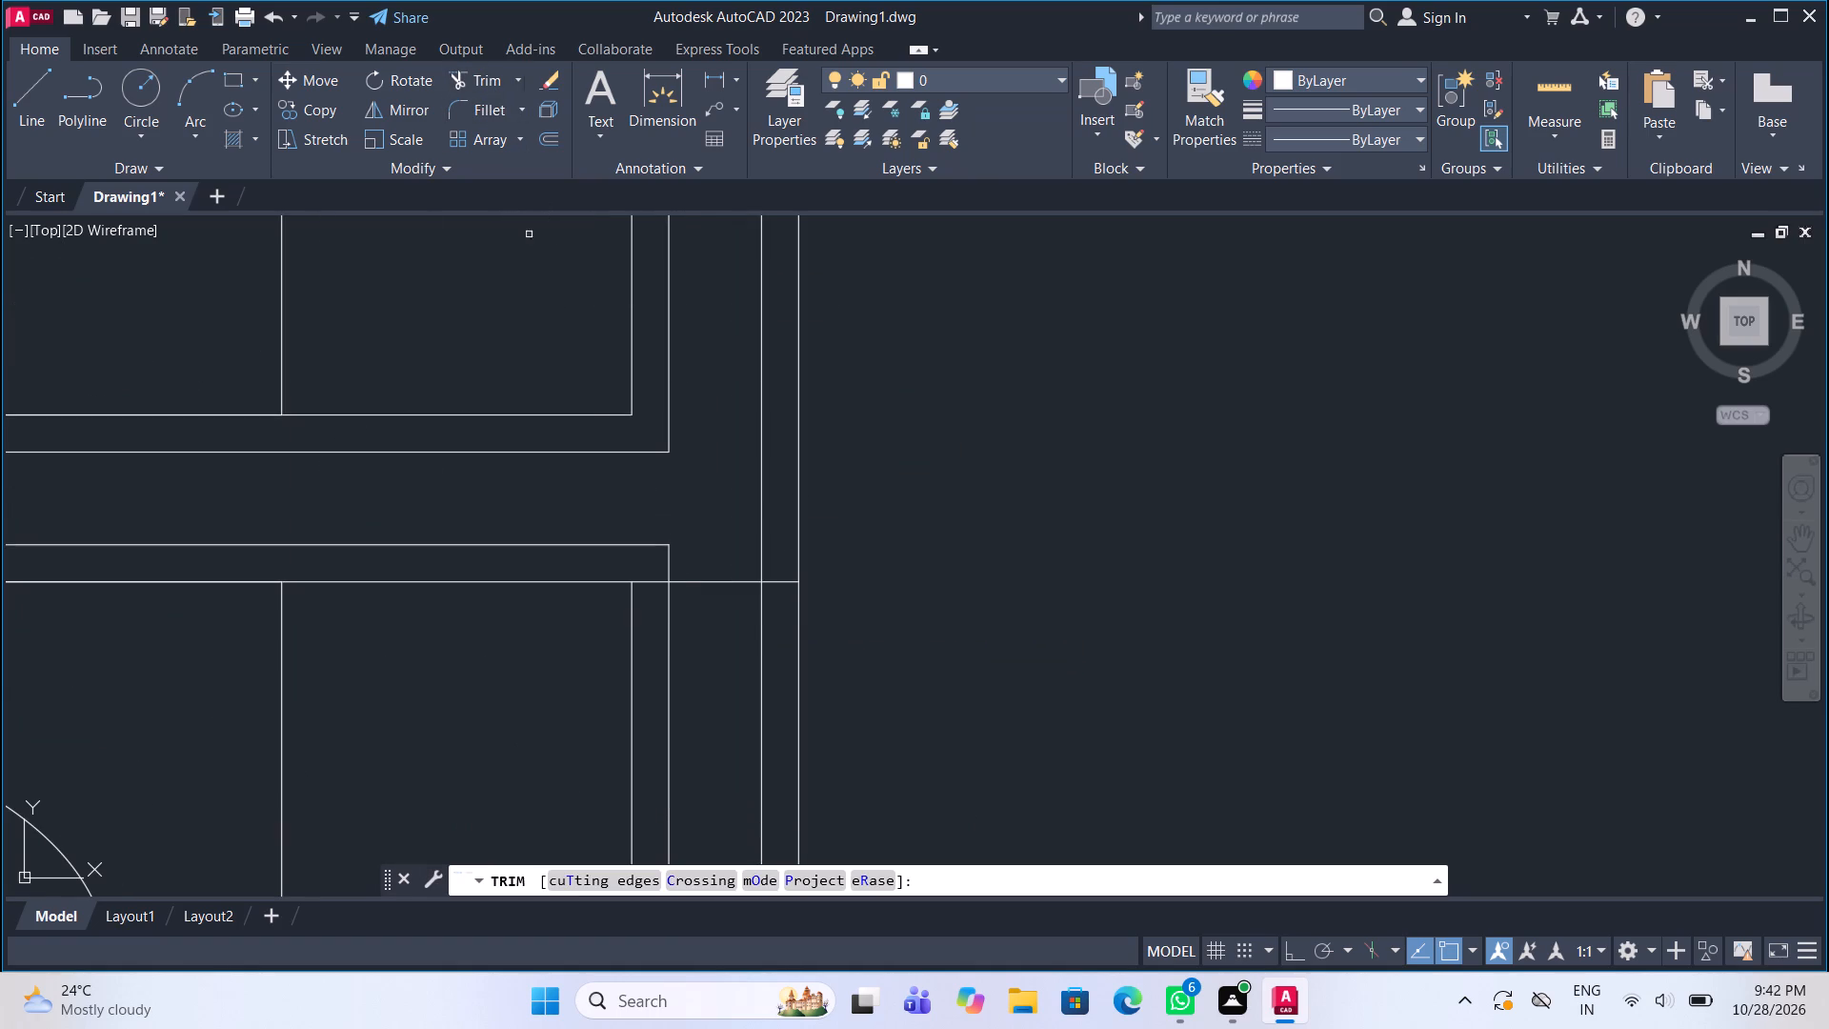
{"action": "left_click", "coordinate": [650, 581]}
{"action": "left_click", "coordinate": [715, 580]}
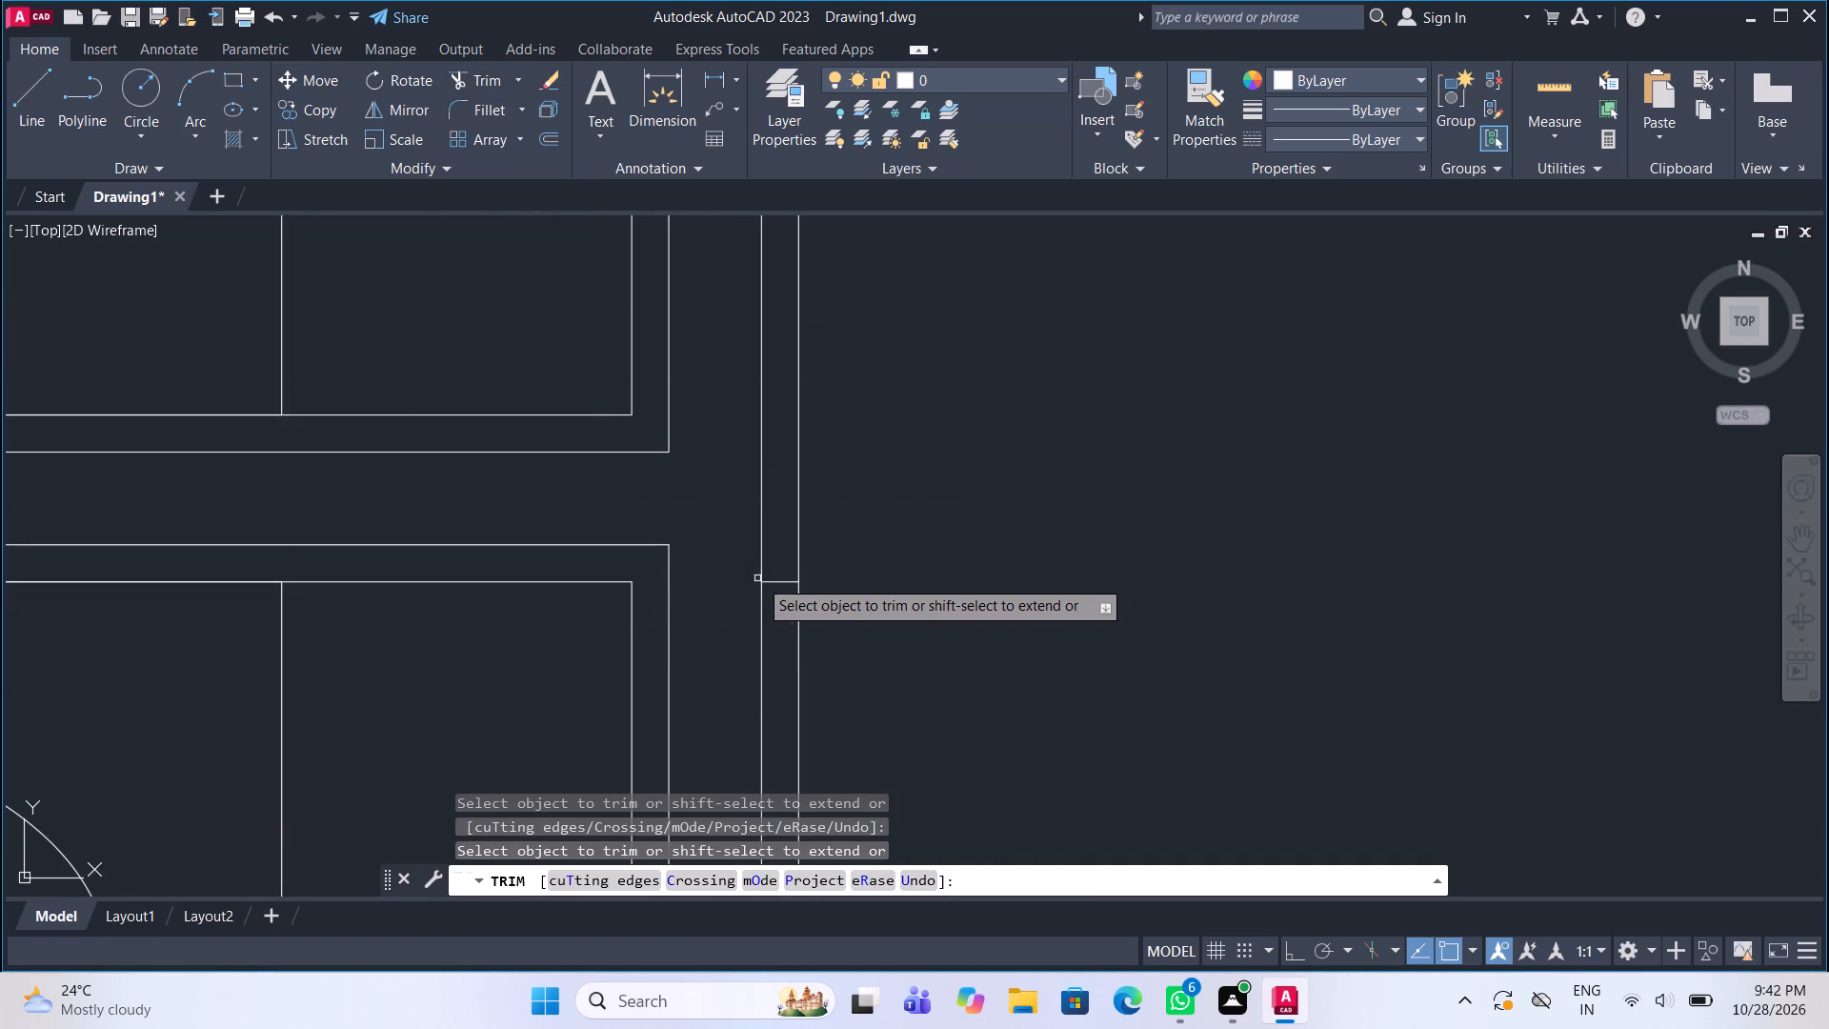
{"action": "left_click", "coordinate": [771, 580]}
{"action": "scroll", "coordinate": [711, 577], "scroll_direction": "down", "scroll_amount": 3}
{"action": "scroll", "coordinate": [782, 632], "scroll_direction": "down", "scroll_amount": 1}
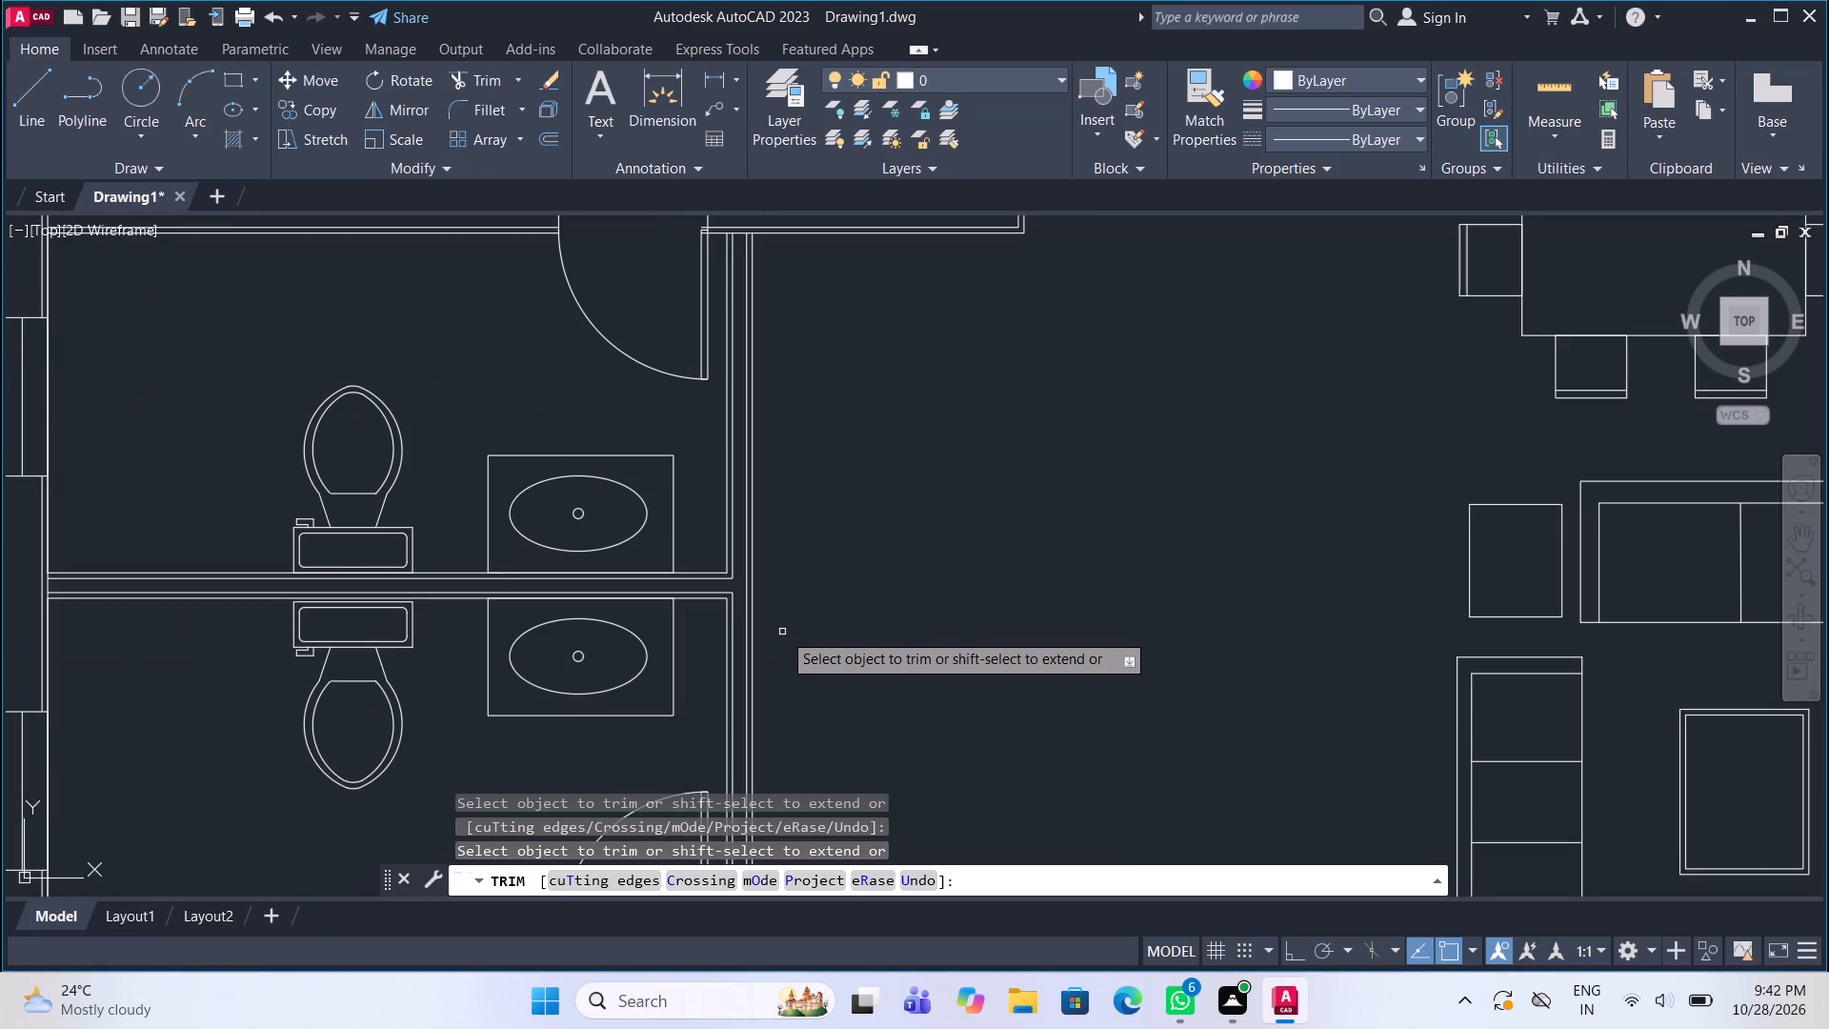
{"action": "key", "text": "Escape"}
Fillet the inner and outer pairs of offset lines at the wall corner beside the lower bathroom's door.
{"action": "scroll", "coordinate": [754, 557], "scroll_direction": "down", "scroll_amount": 3}
{"action": "scroll", "coordinate": [758, 662], "scroll_direction": "up", "scroll_amount": 3}
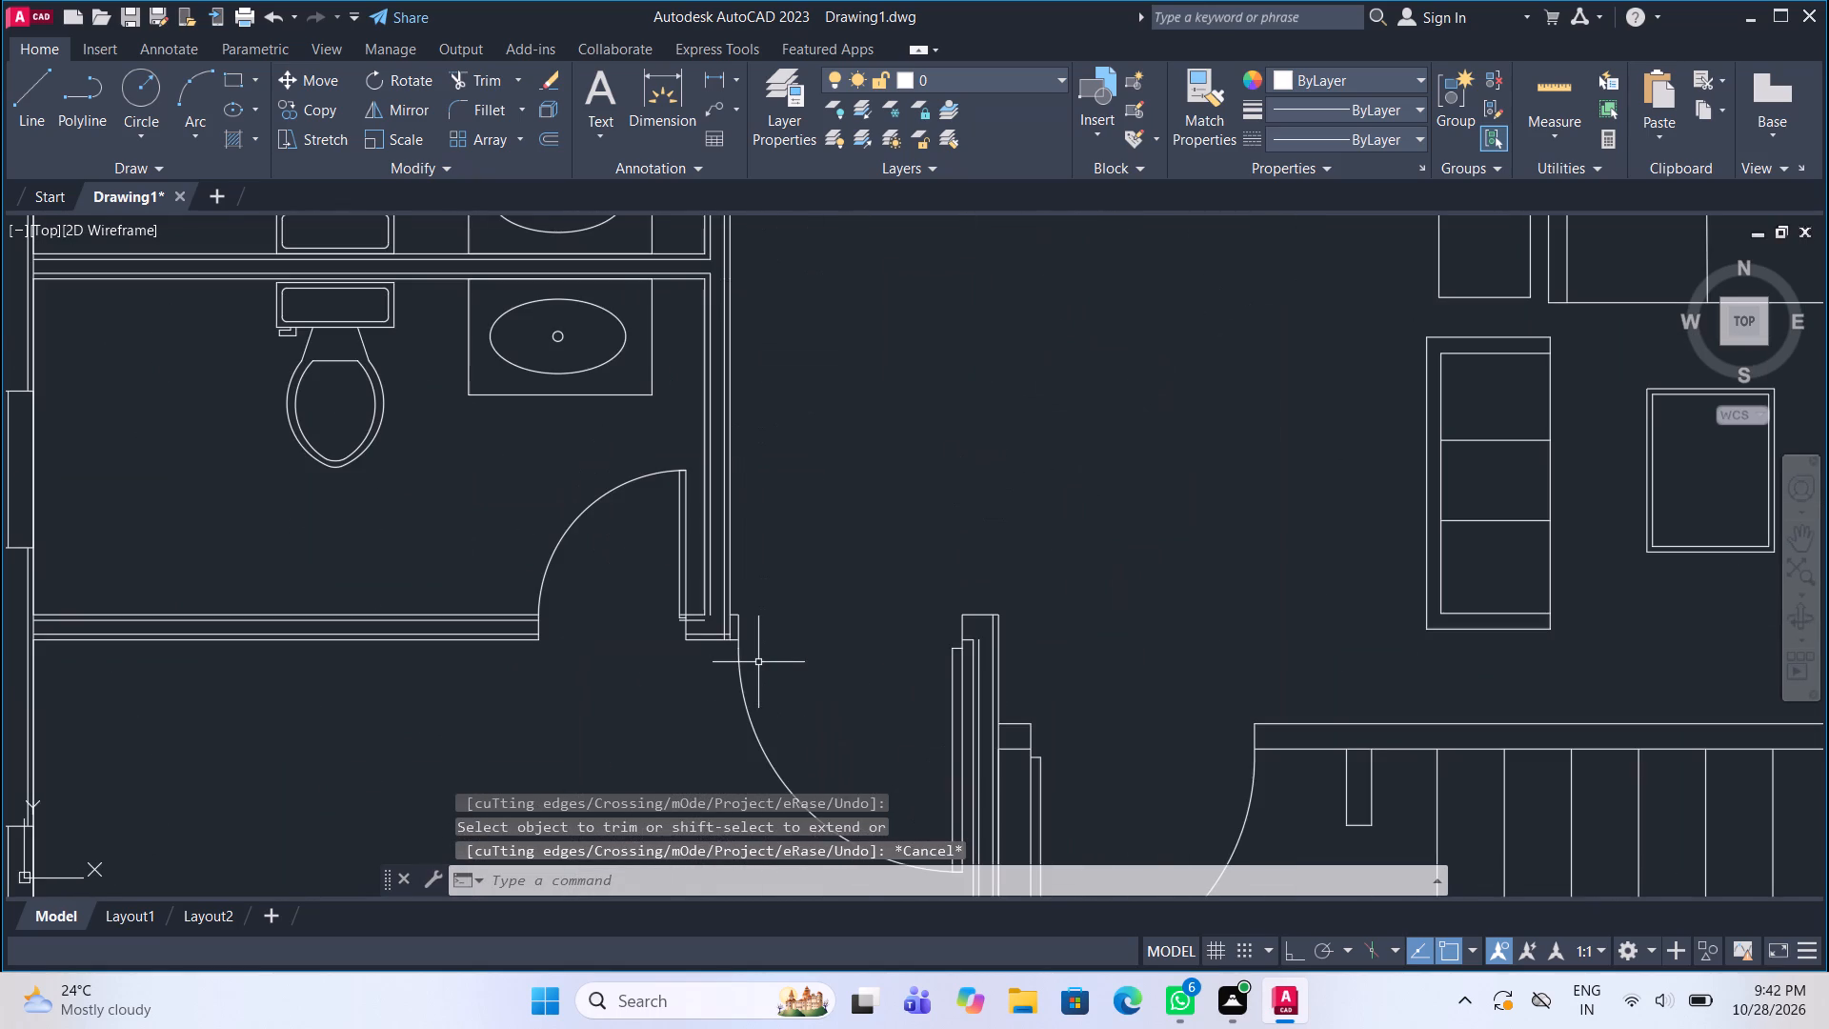
{"action": "scroll", "coordinate": [727, 636], "scroll_direction": "up", "scroll_amount": 2}
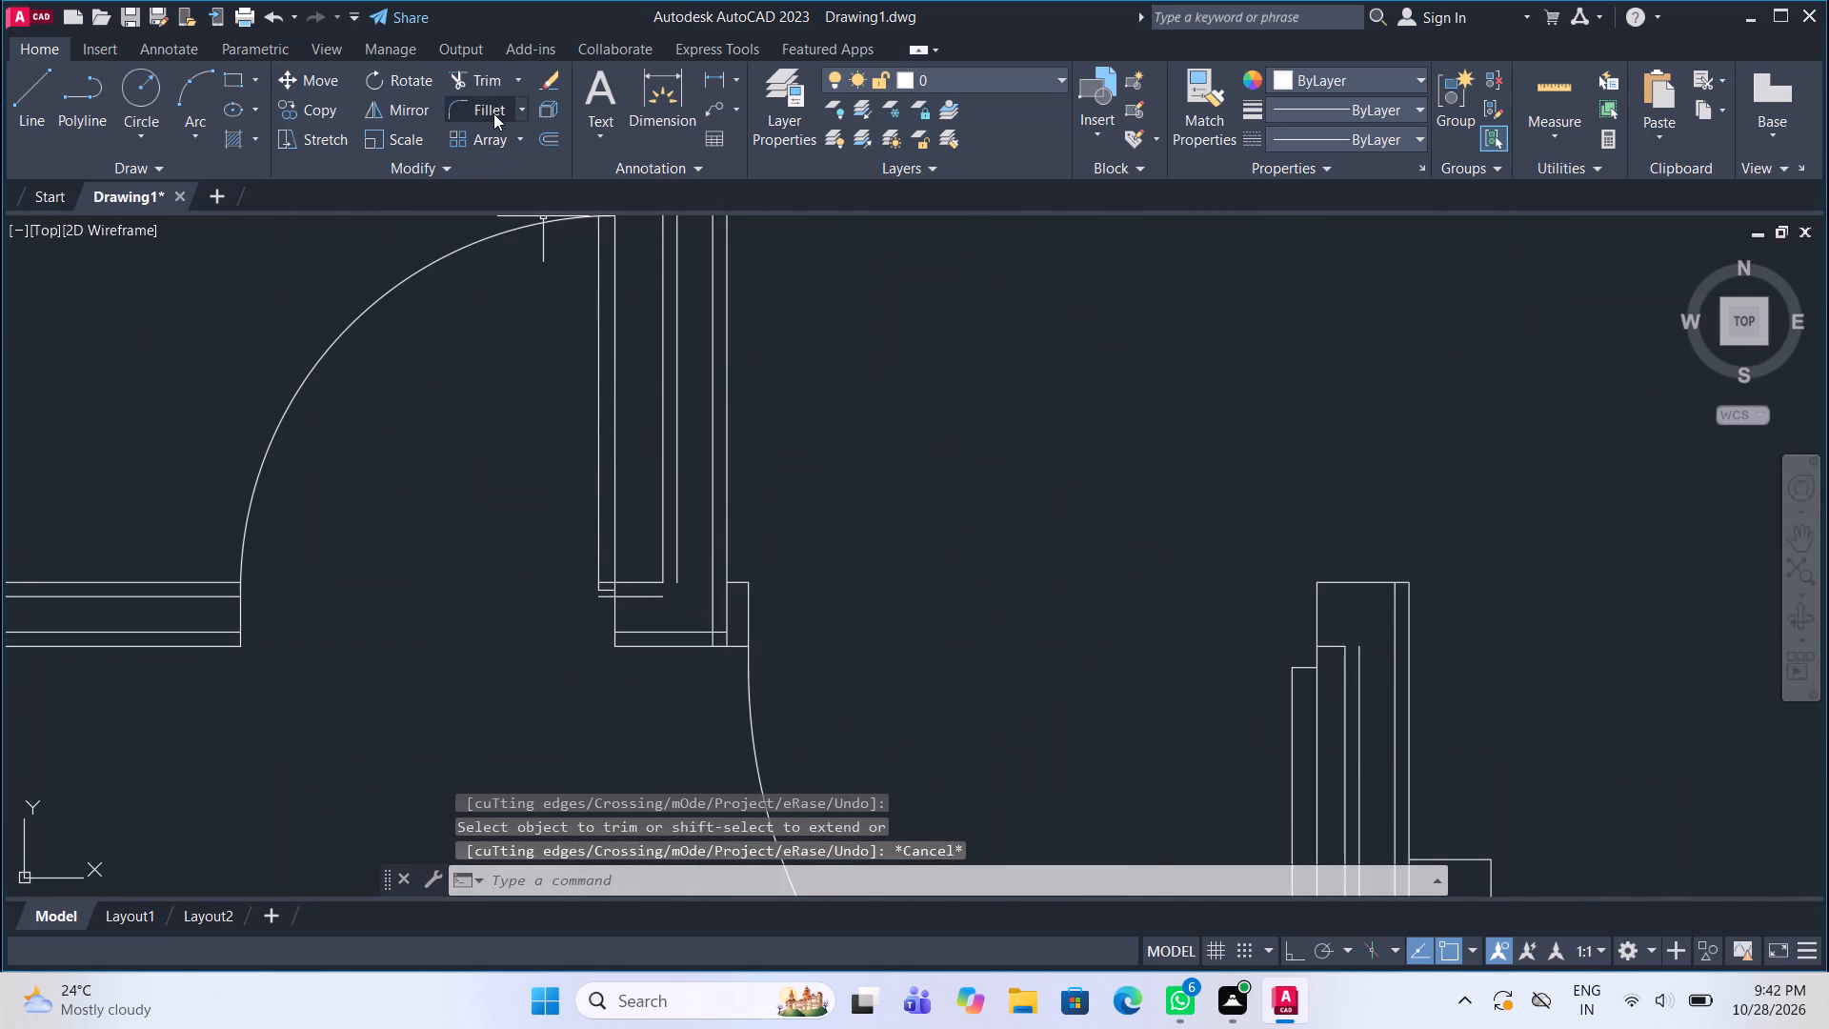
{"action": "left_click", "coordinate": [493, 113]}
{"action": "left_click", "coordinate": [658, 596]}
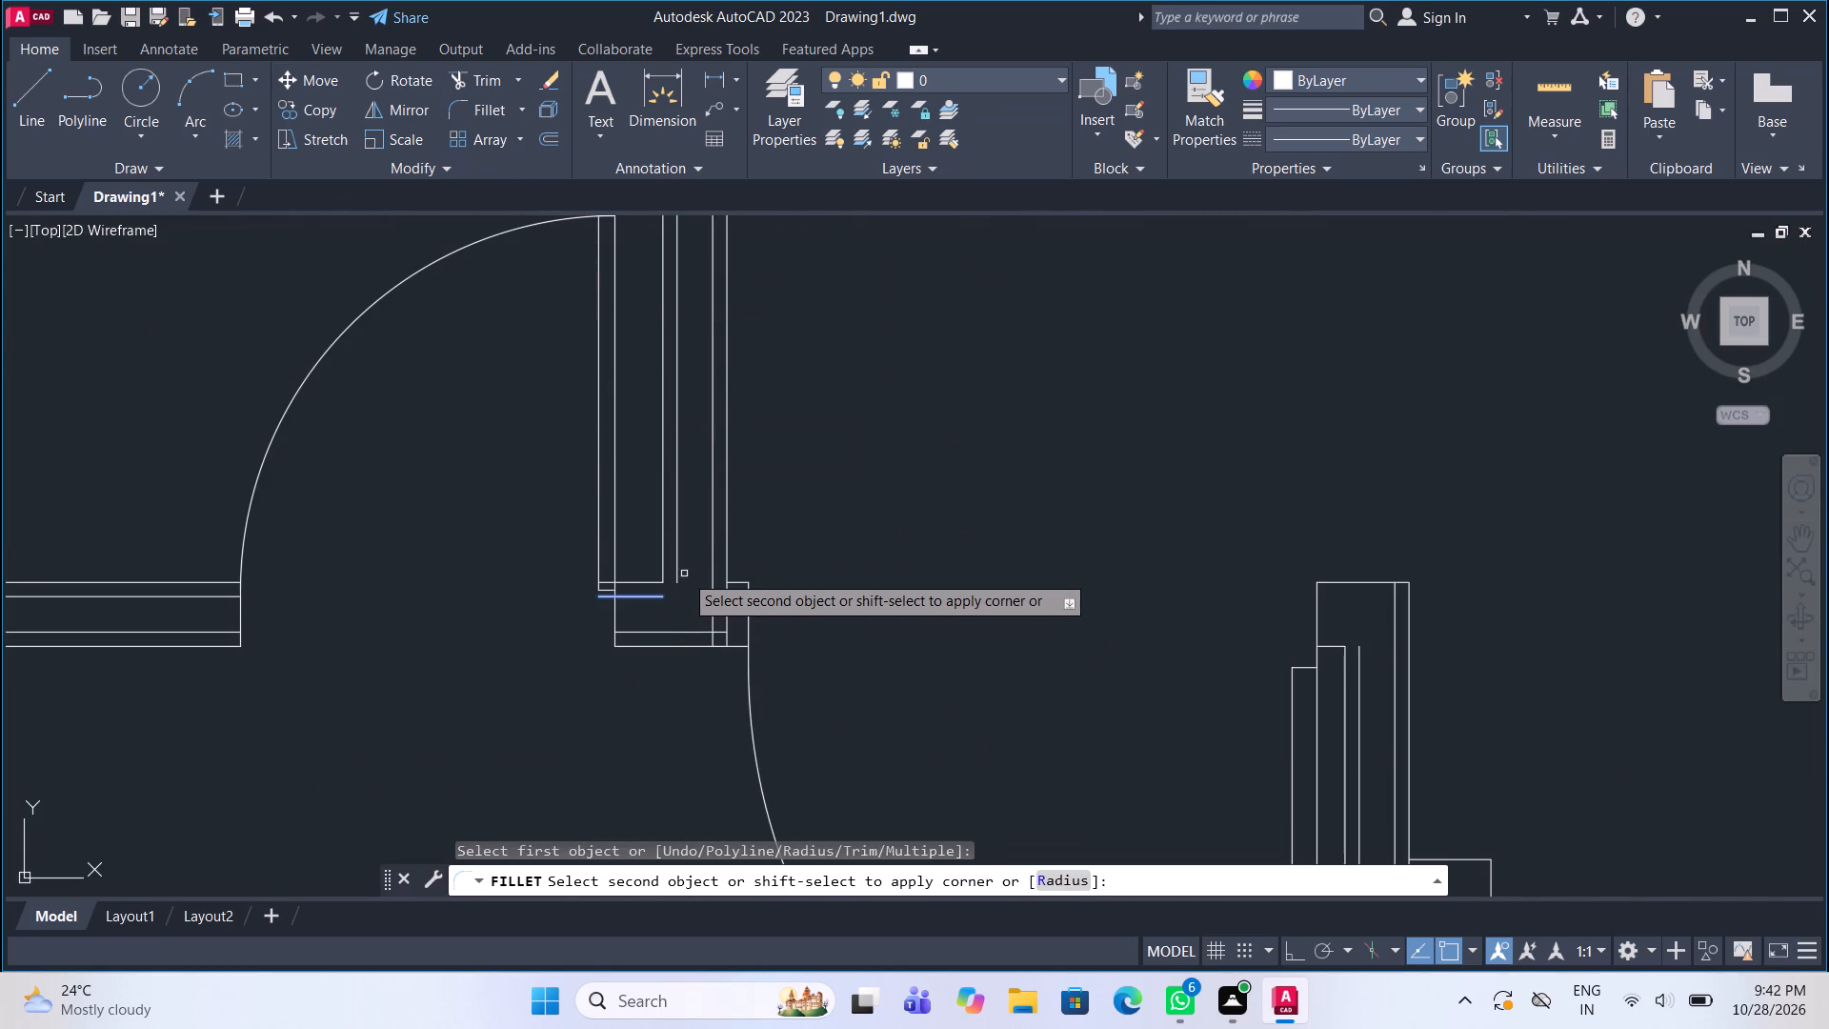
{"action": "left_click", "coordinate": [677, 571]}
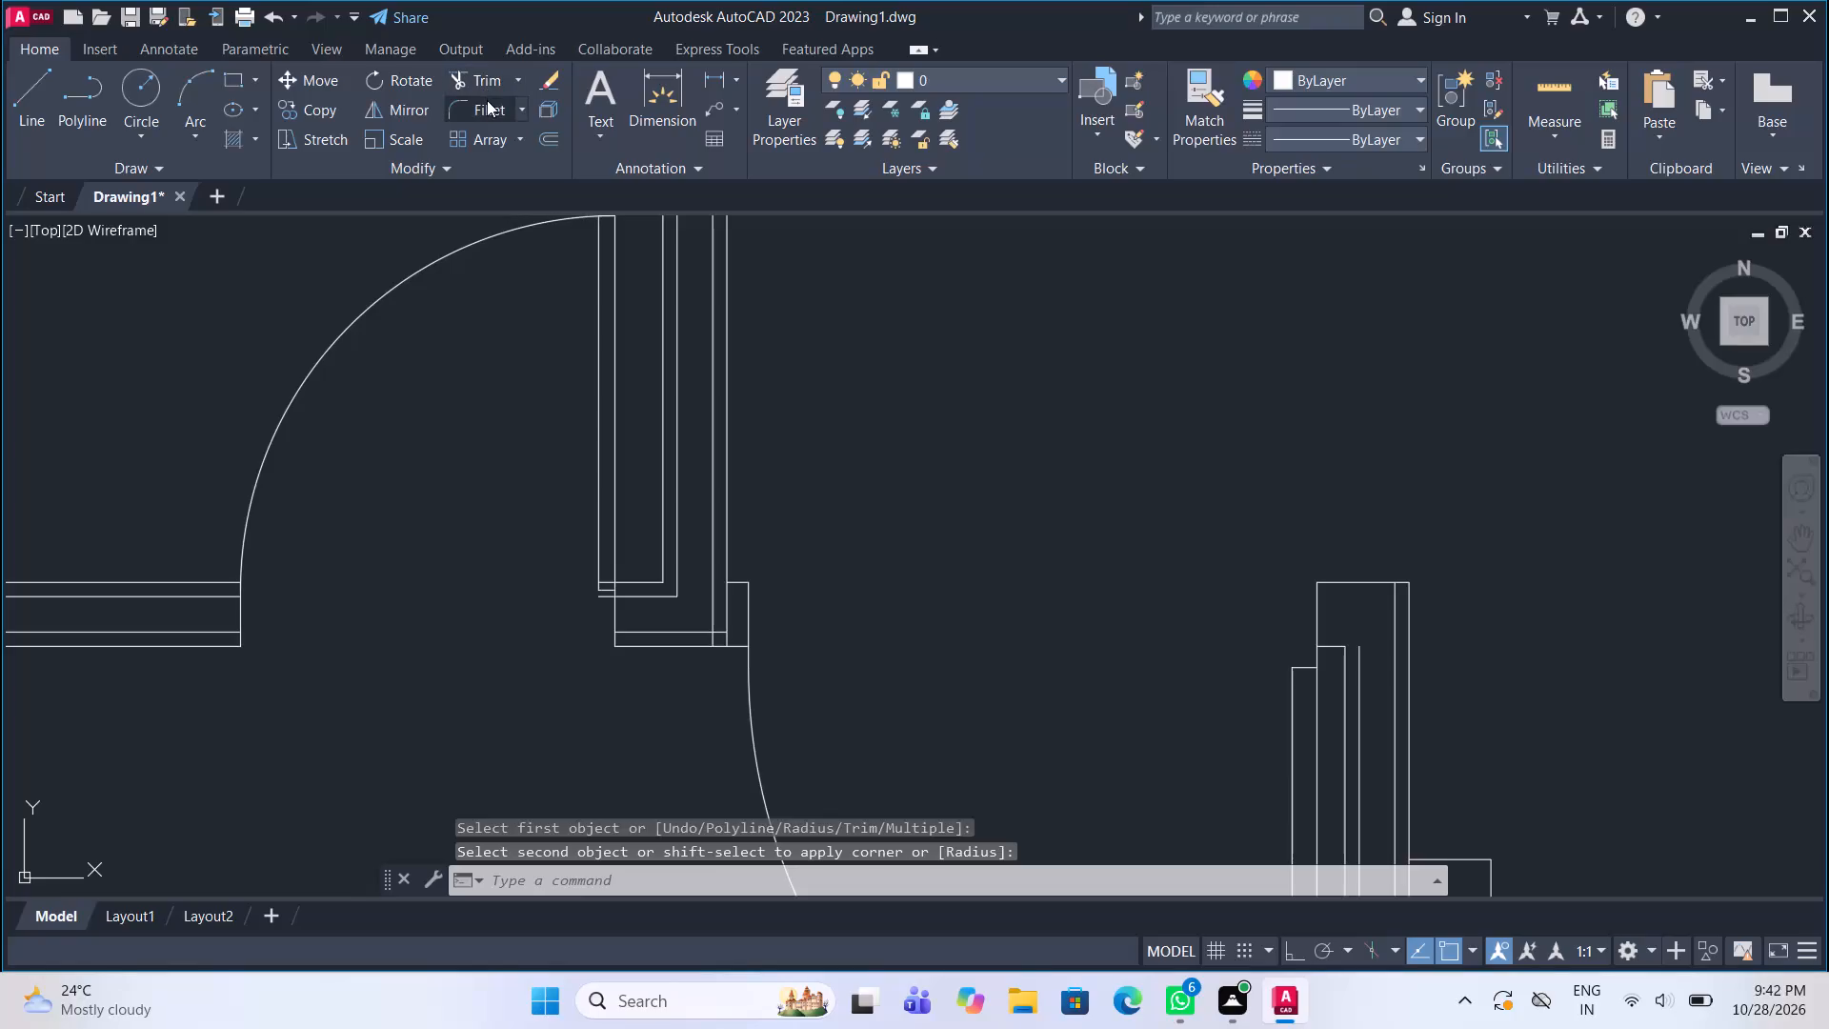
{"action": "left_click", "coordinate": [487, 100]}
{"action": "left_click", "coordinate": [699, 634]}
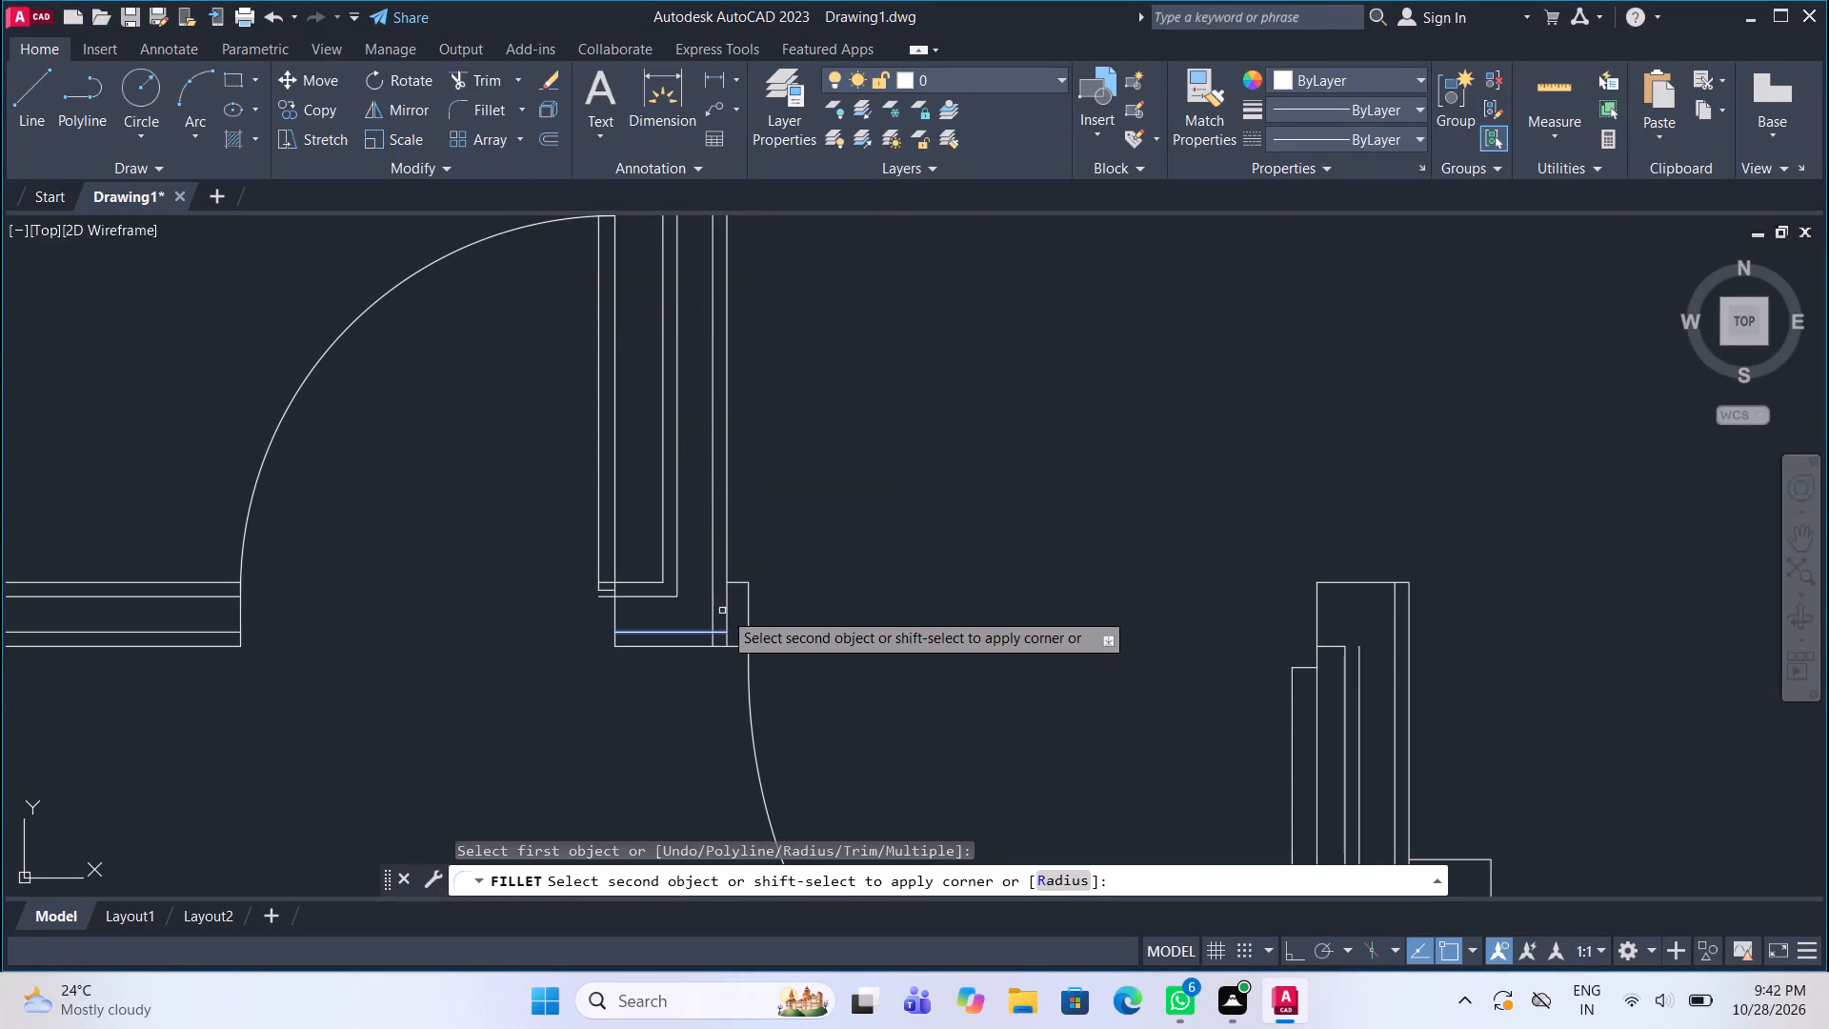
{"action": "left_click", "coordinate": [713, 600]}
Shorten the corridor-side wall's outer face line so its lower end meets the top edge of the small door jamb.
{"action": "scroll", "coordinate": [735, 668], "scroll_direction": "down", "scroll_amount": 2}
{"action": "scroll", "coordinate": [749, 663], "scroll_direction": "up", "scroll_amount": 2}
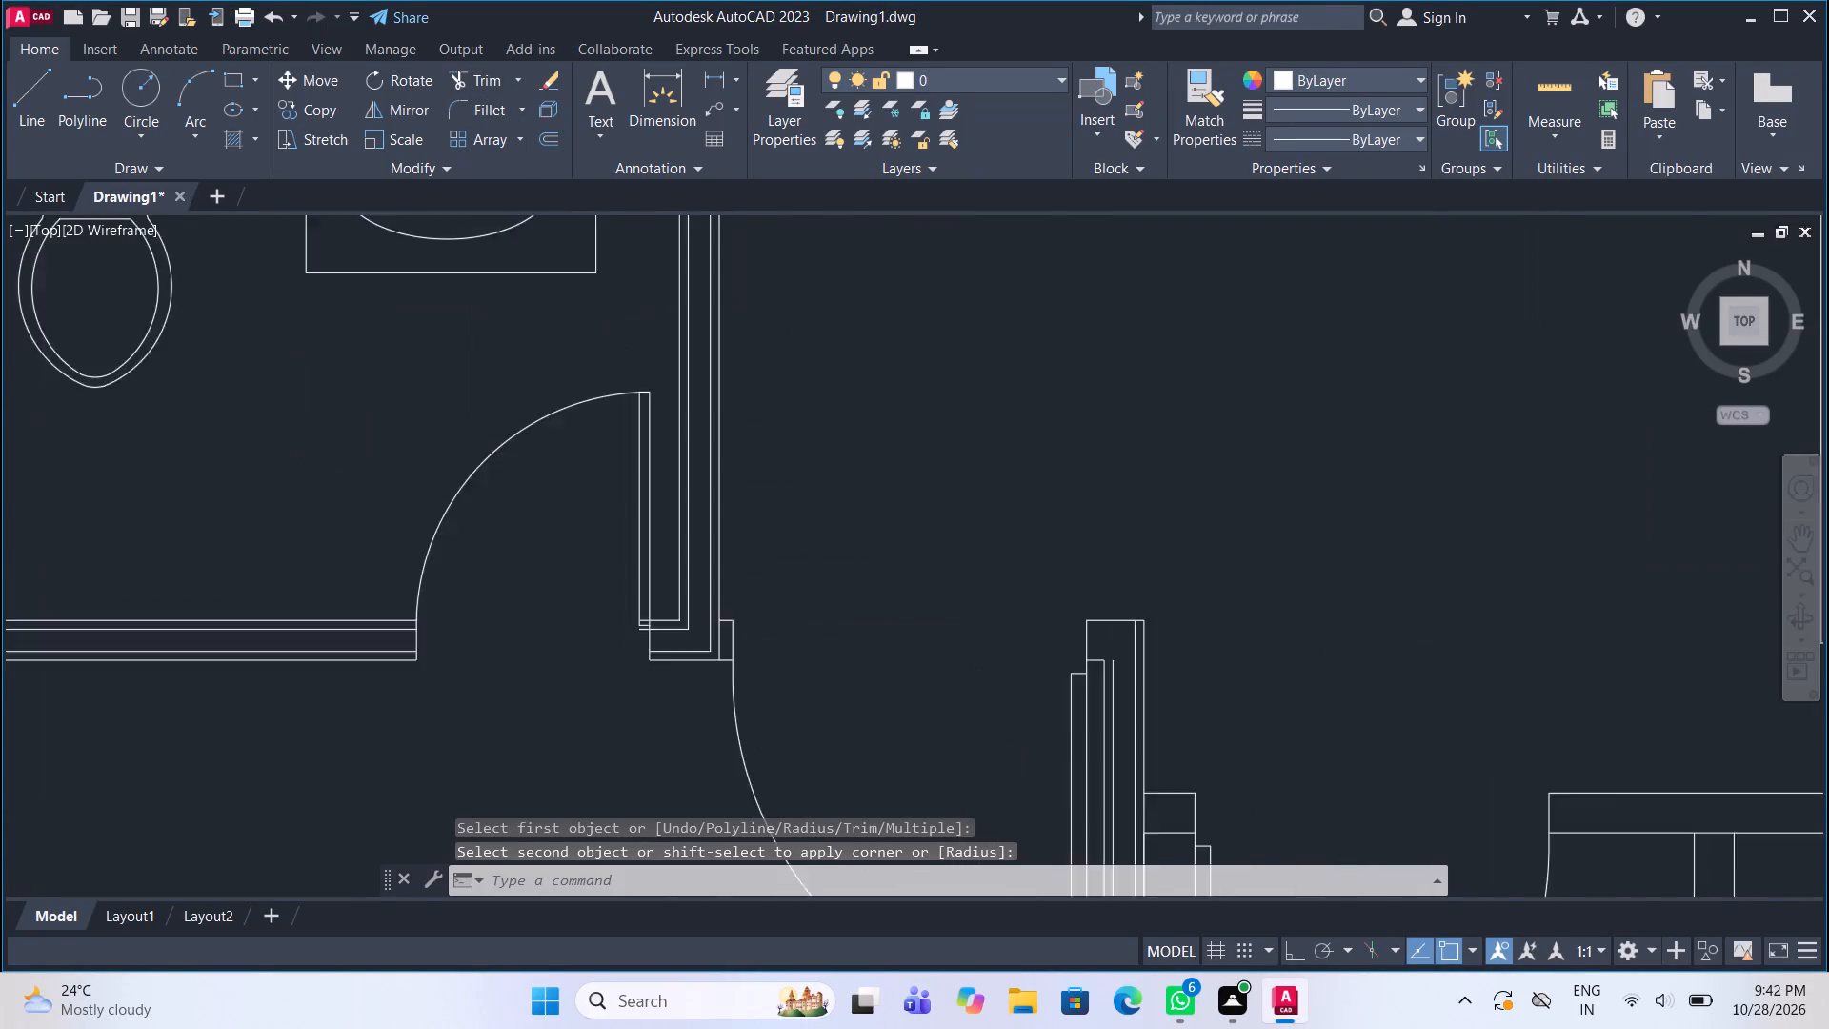
{"action": "scroll", "coordinate": [748, 662], "scroll_direction": "up", "scroll_amount": 1}
{"action": "left_click", "coordinate": [669, 625]}
{"action": "key", "text": "Escape"}
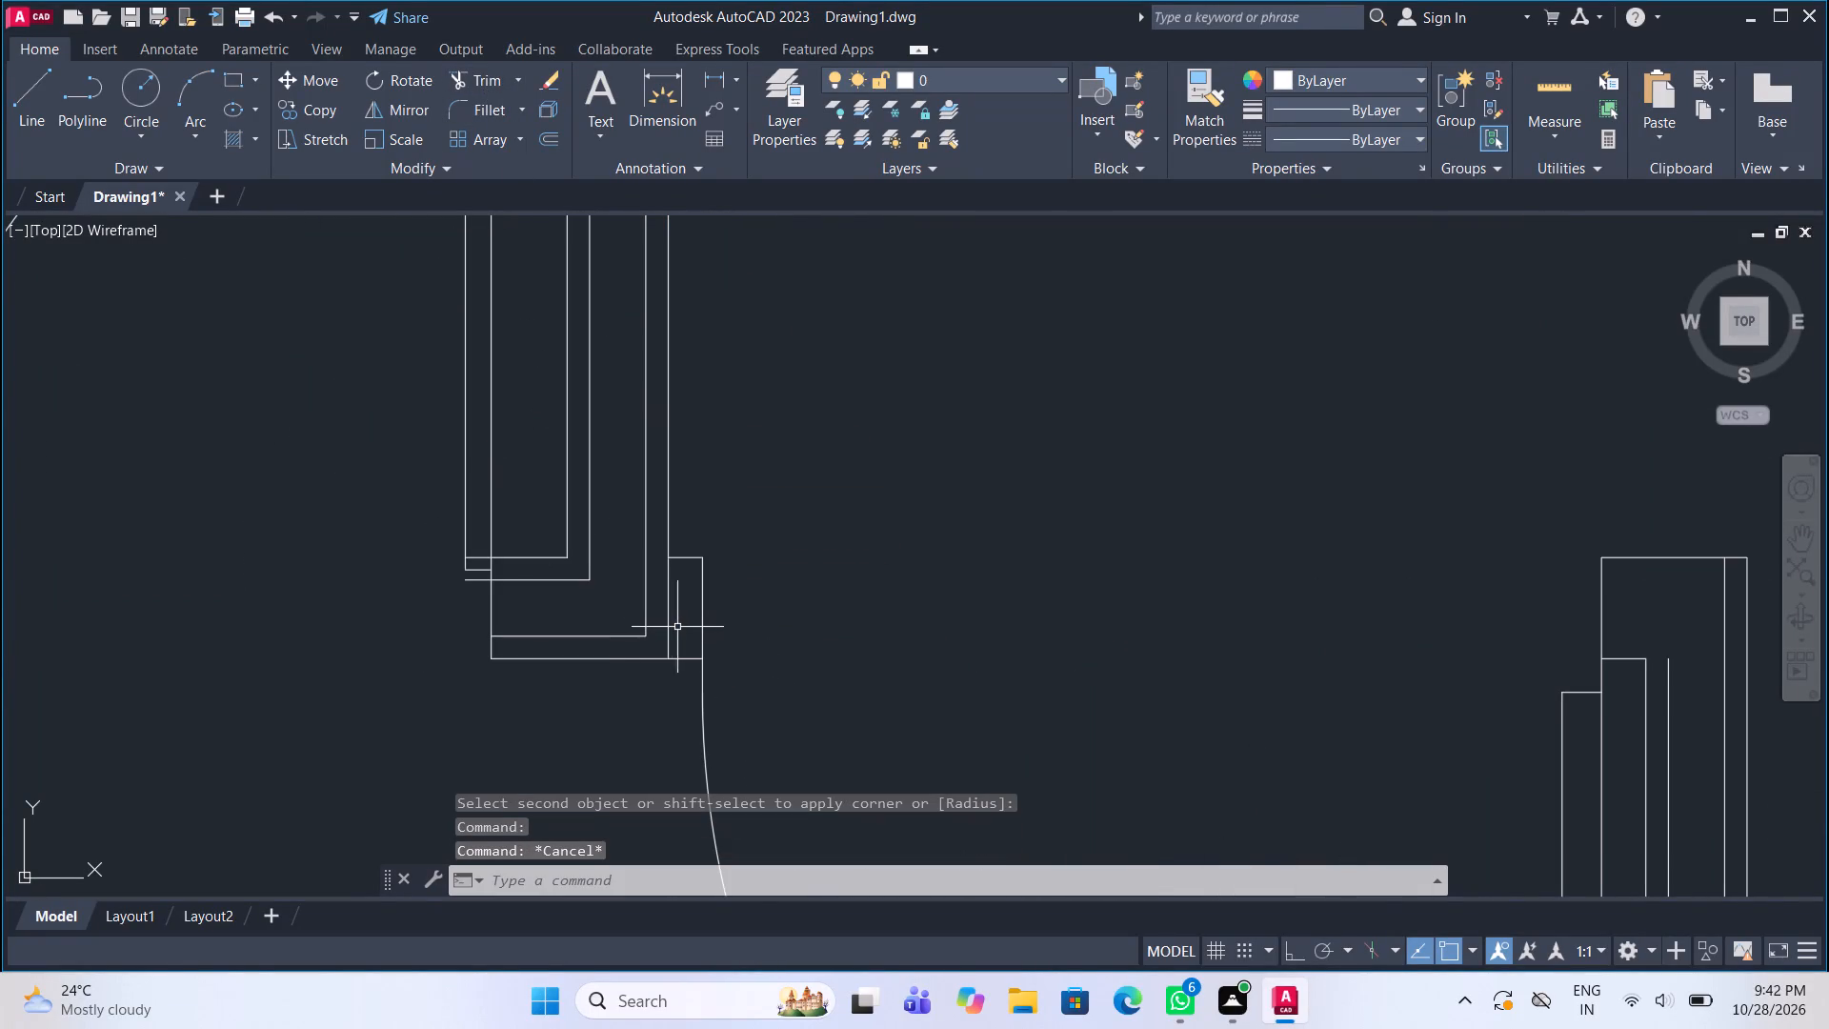
{"action": "left_click", "coordinate": [670, 615]}
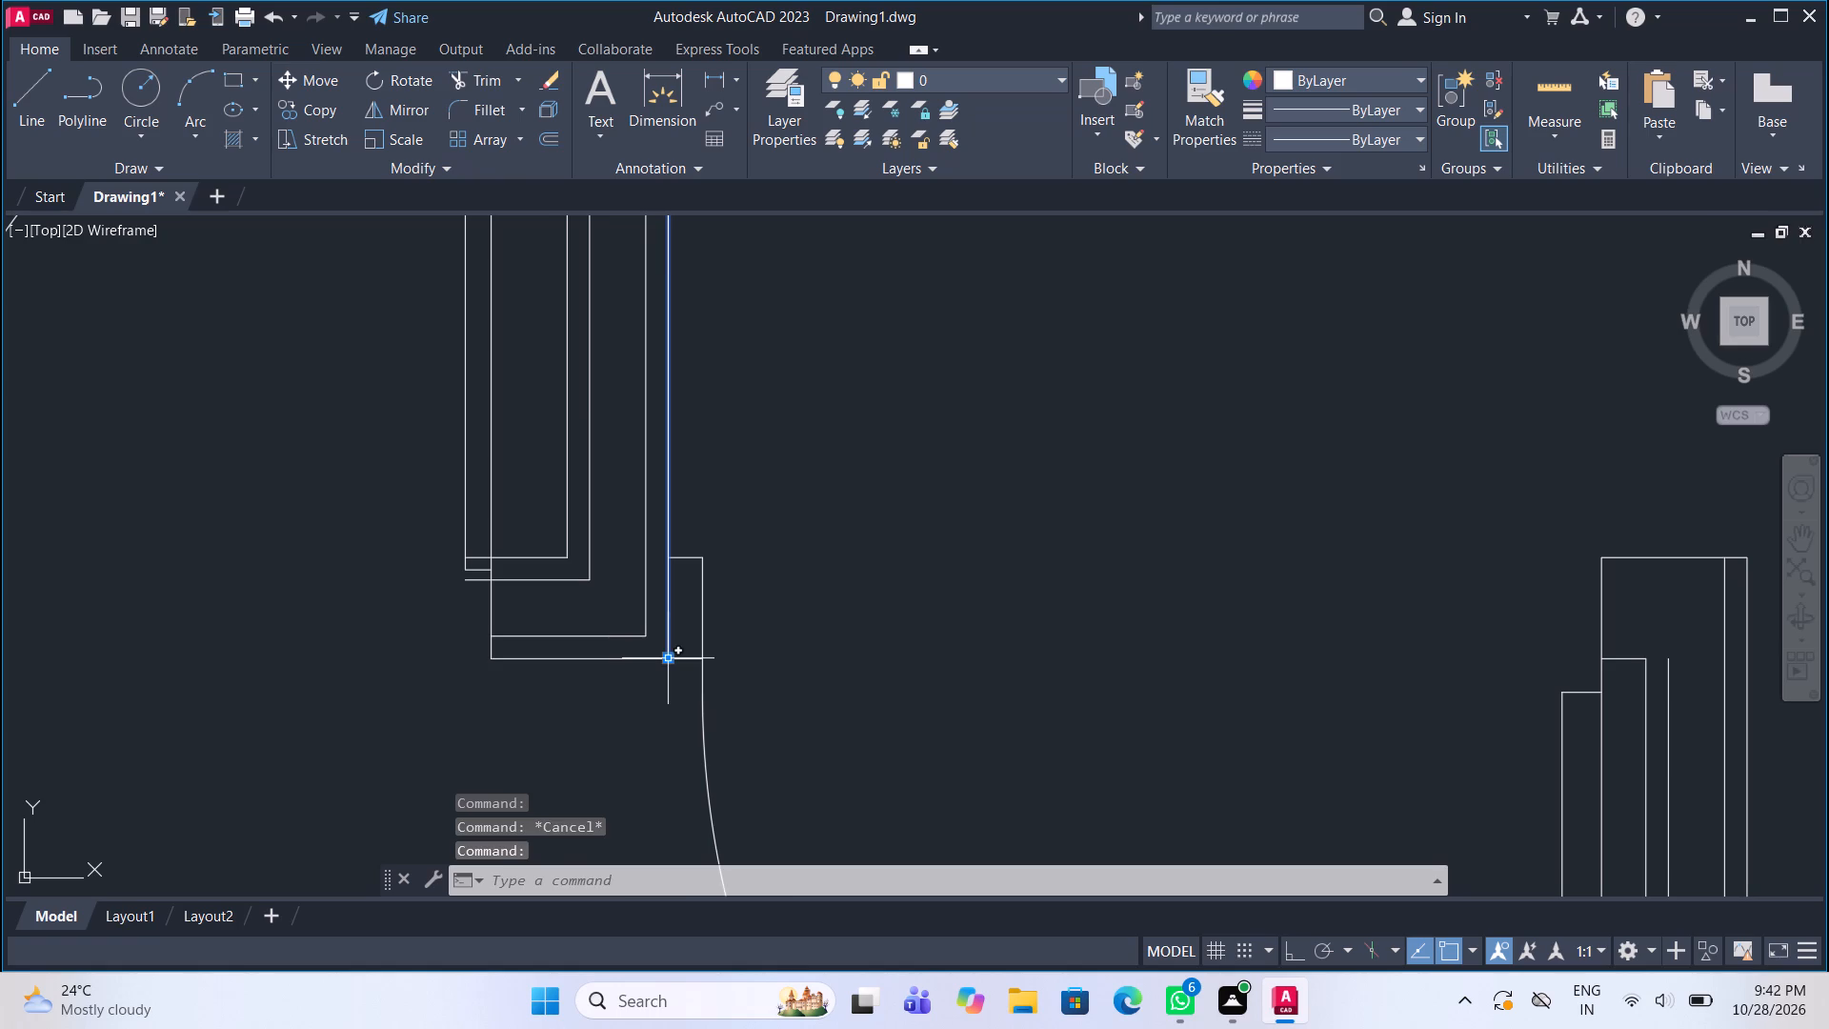
{"action": "left_click", "coordinate": [670, 659]}
{"action": "left_click", "coordinate": [673, 561]}
{"action": "key", "text": "Escape"}
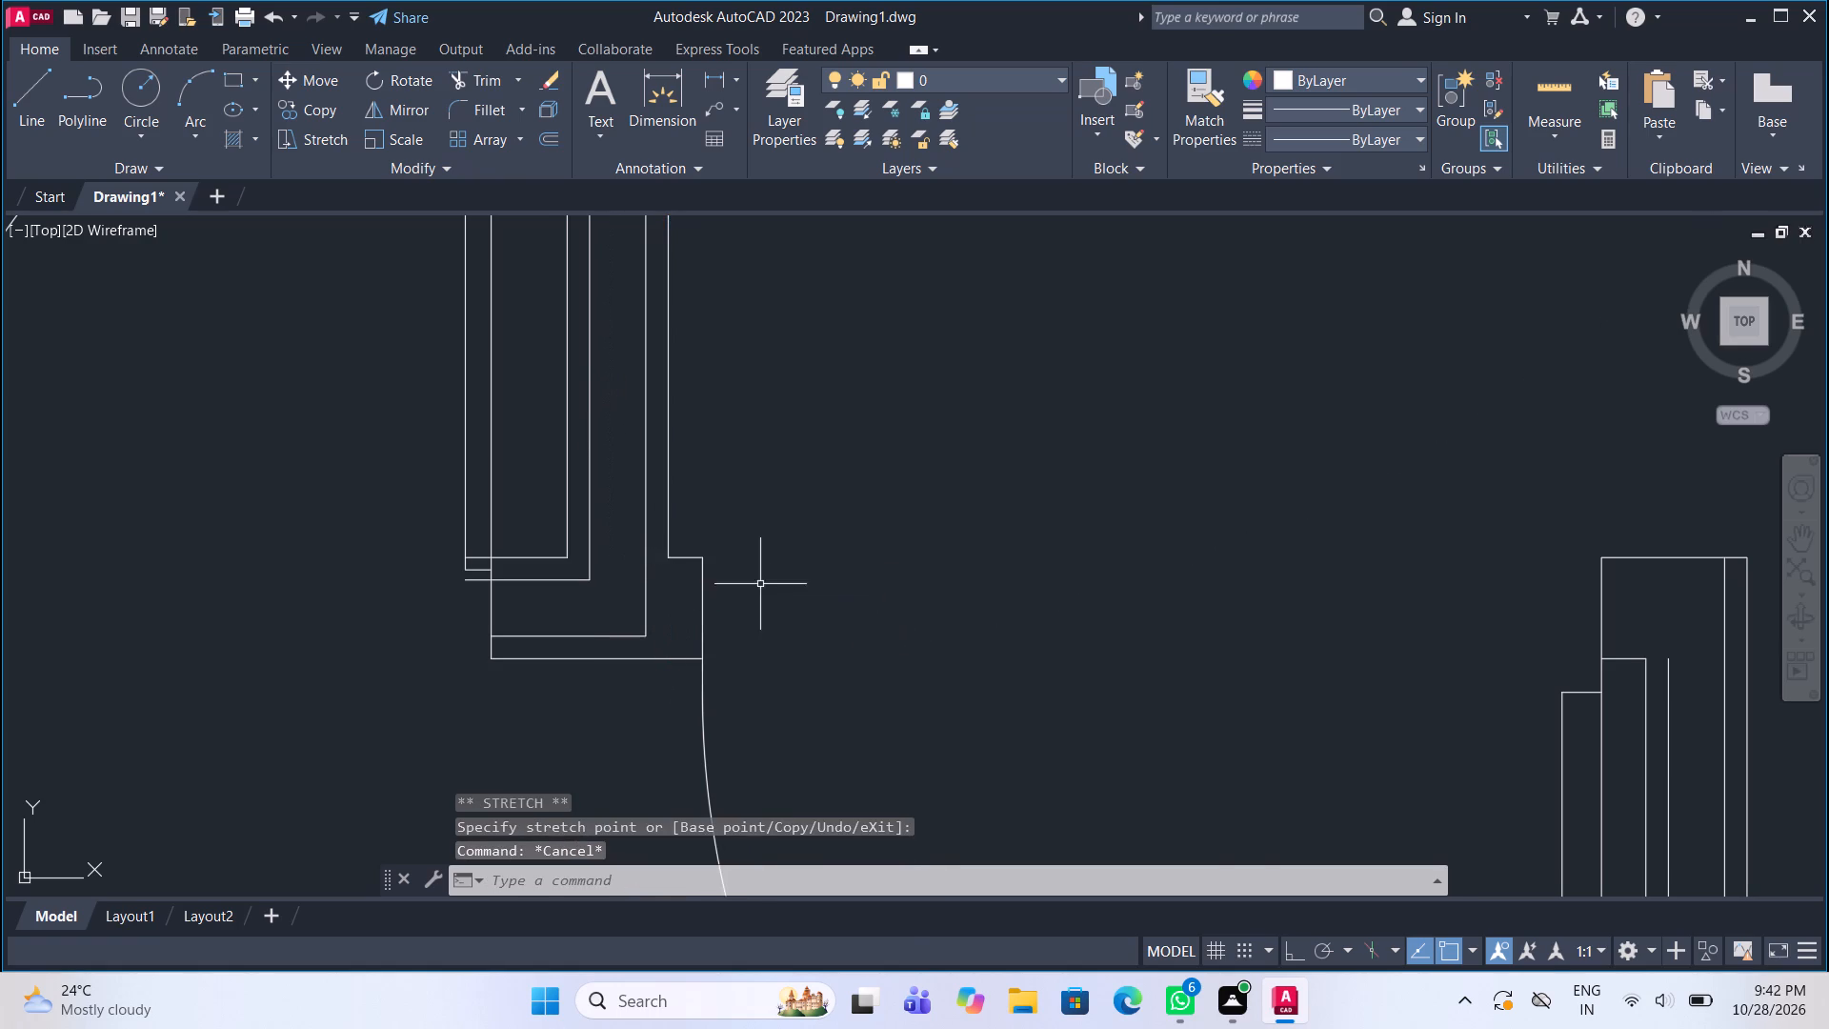
Delete the short horizontal offset line just above the bottom face of the wall stub beside the lower bathroom's door.
{"action": "scroll", "coordinate": [764, 603], "scroll_direction": "down", "scroll_amount": 3}
{"action": "middle_click_drag", "start_coordinate": [778, 625], "coordinate": [798, 611]}
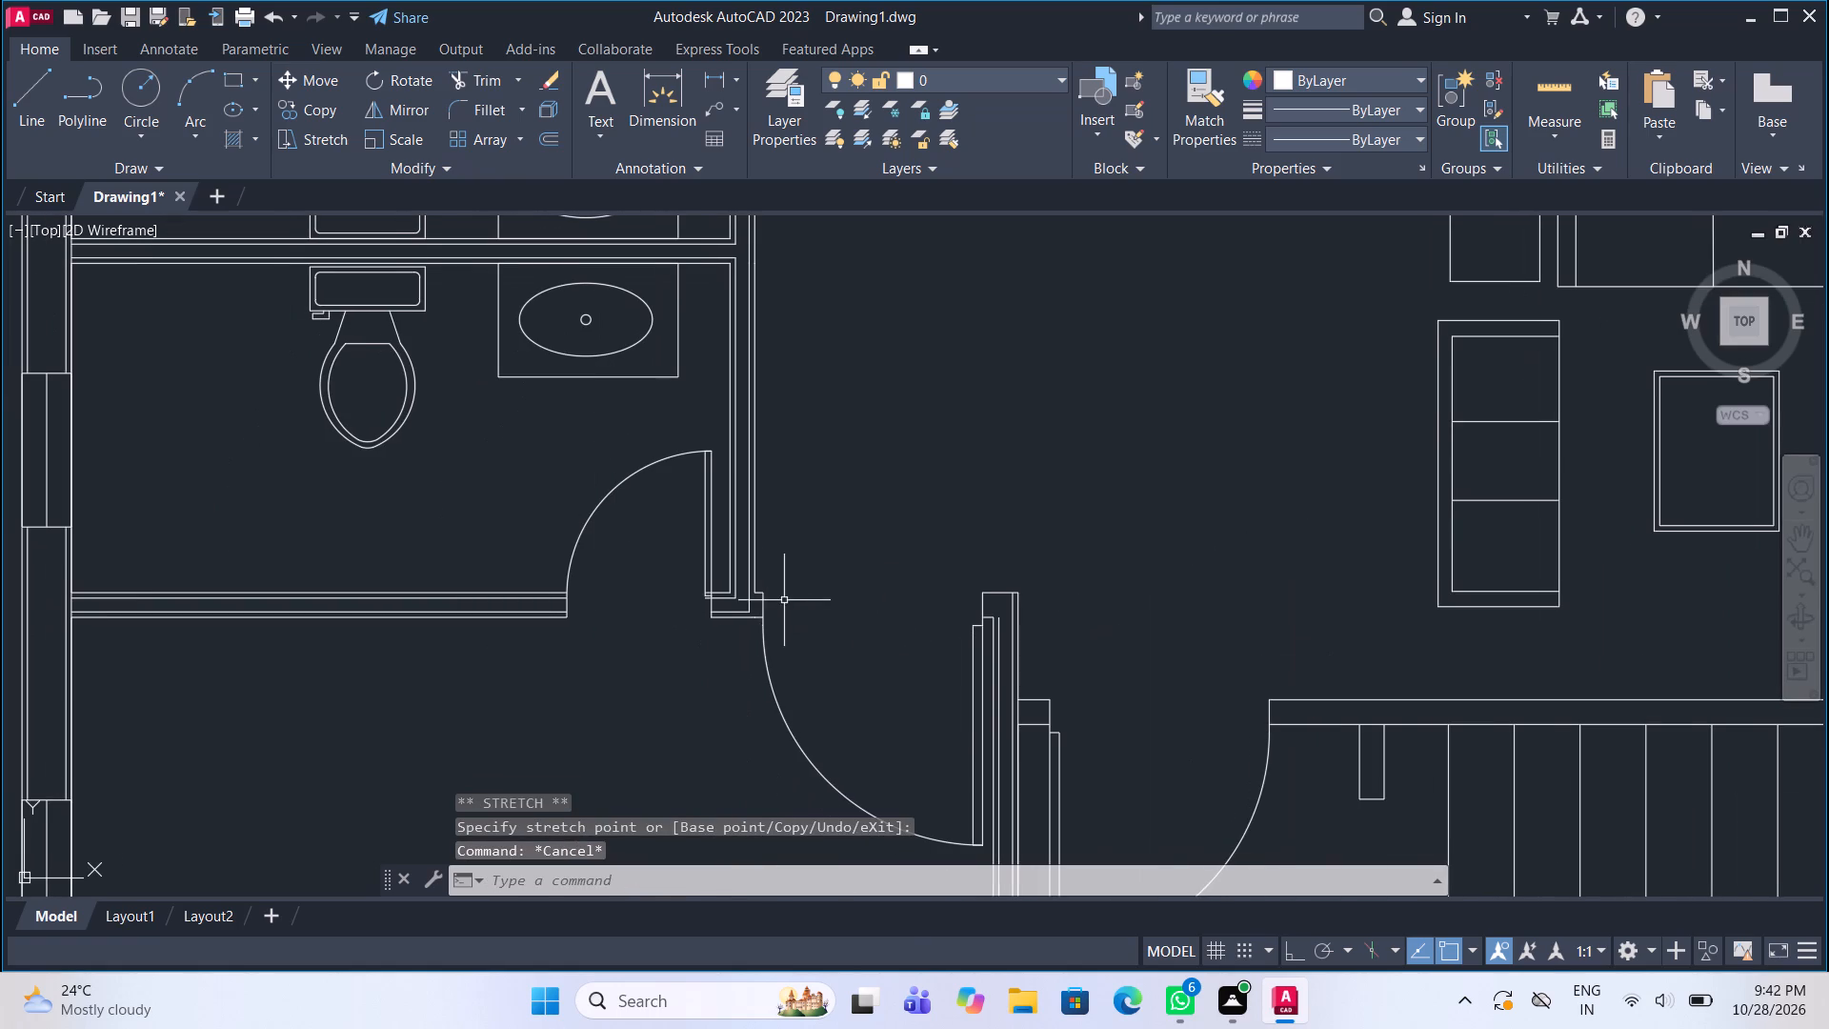
{"action": "scroll", "coordinate": [736, 617], "scroll_direction": "up", "scroll_amount": 2}
{"action": "left_click", "coordinate": [735, 609]}
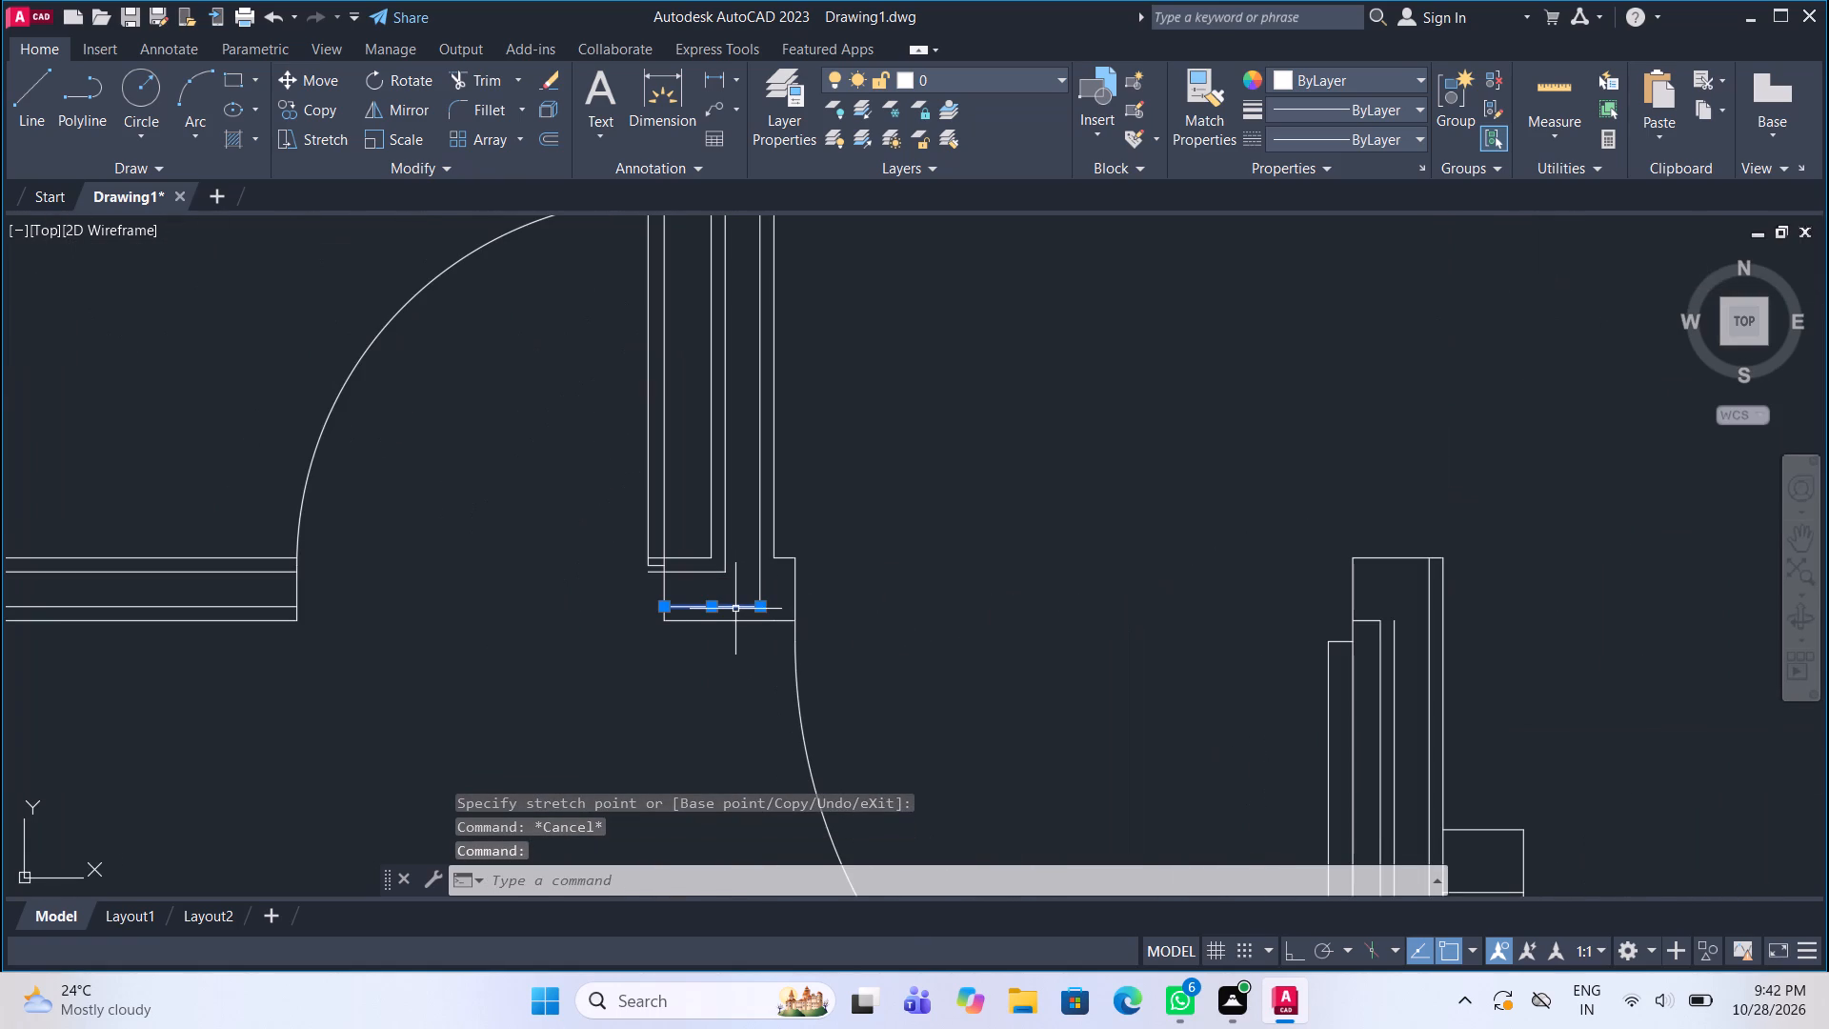
{"action": "key", "text": "Escape"}
{"action": "scroll", "coordinate": [739, 709], "scroll_direction": "down", "scroll_amount": 1}
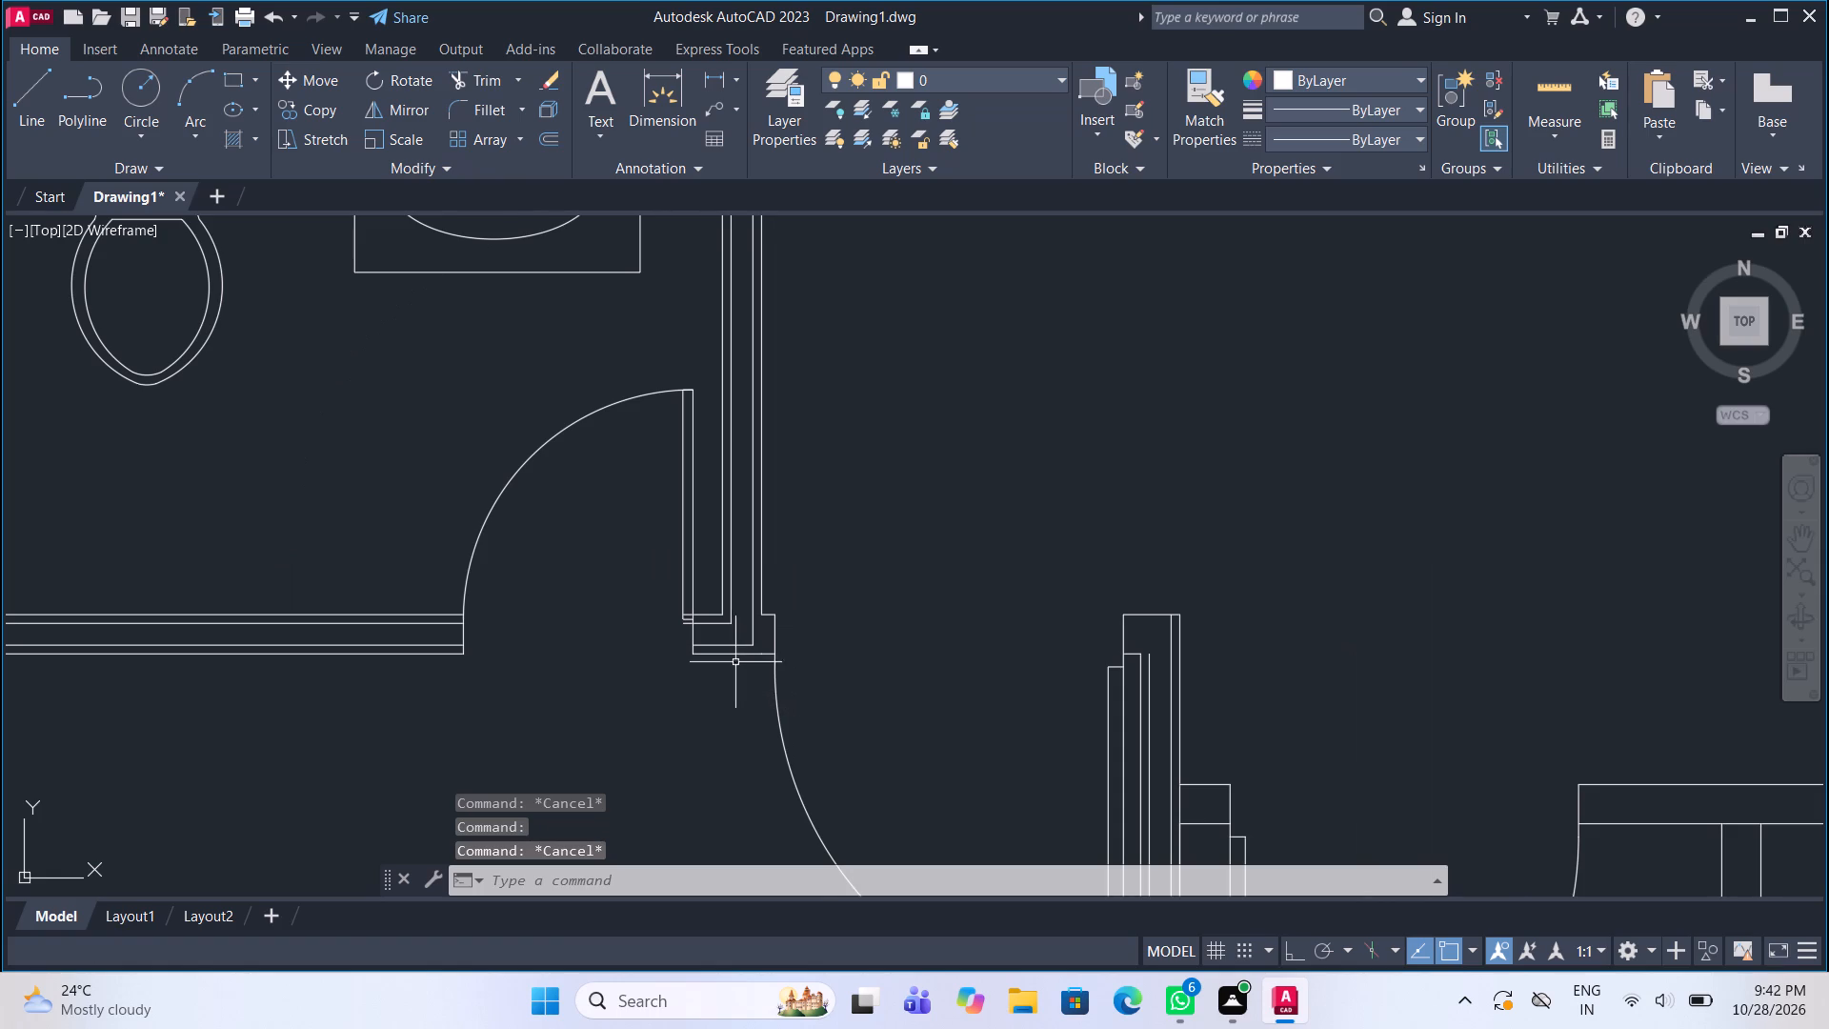
{"action": "scroll", "coordinate": [756, 636], "scroll_direction": "up", "scroll_amount": 2}
{"action": "left_click", "coordinate": [690, 664]}
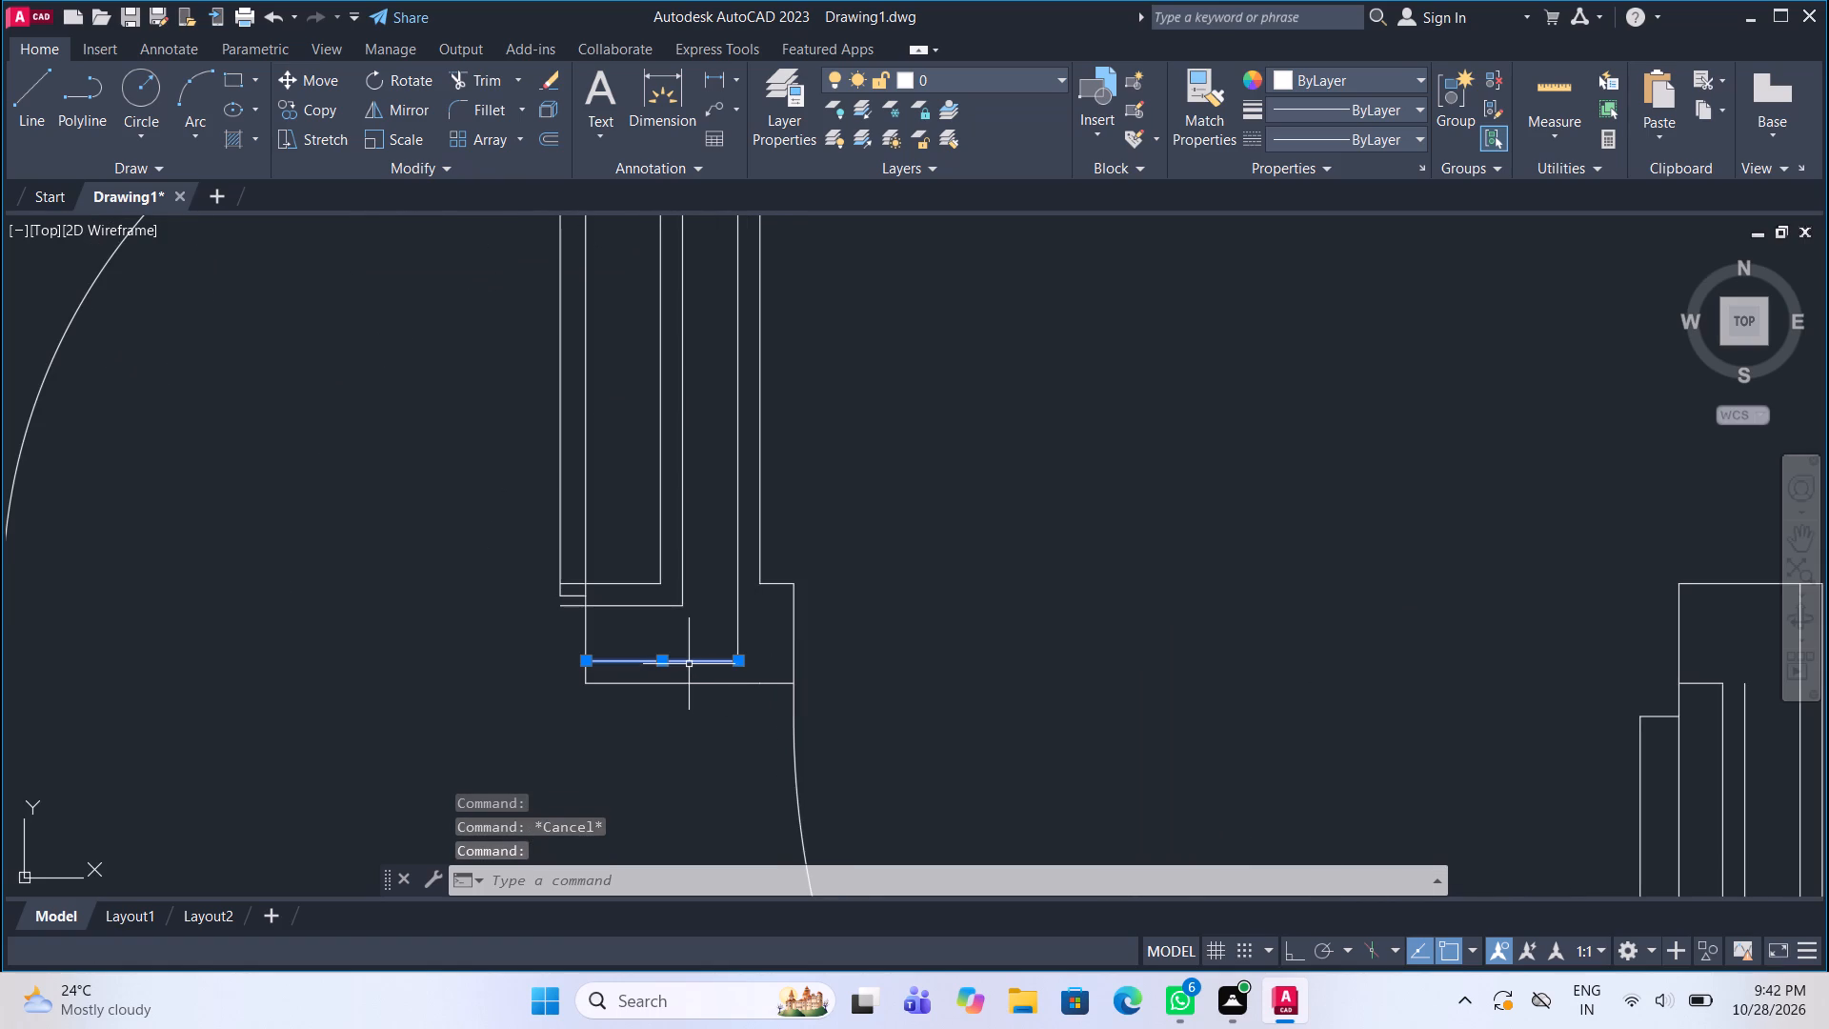
{"action": "key", "text": "Delete"}
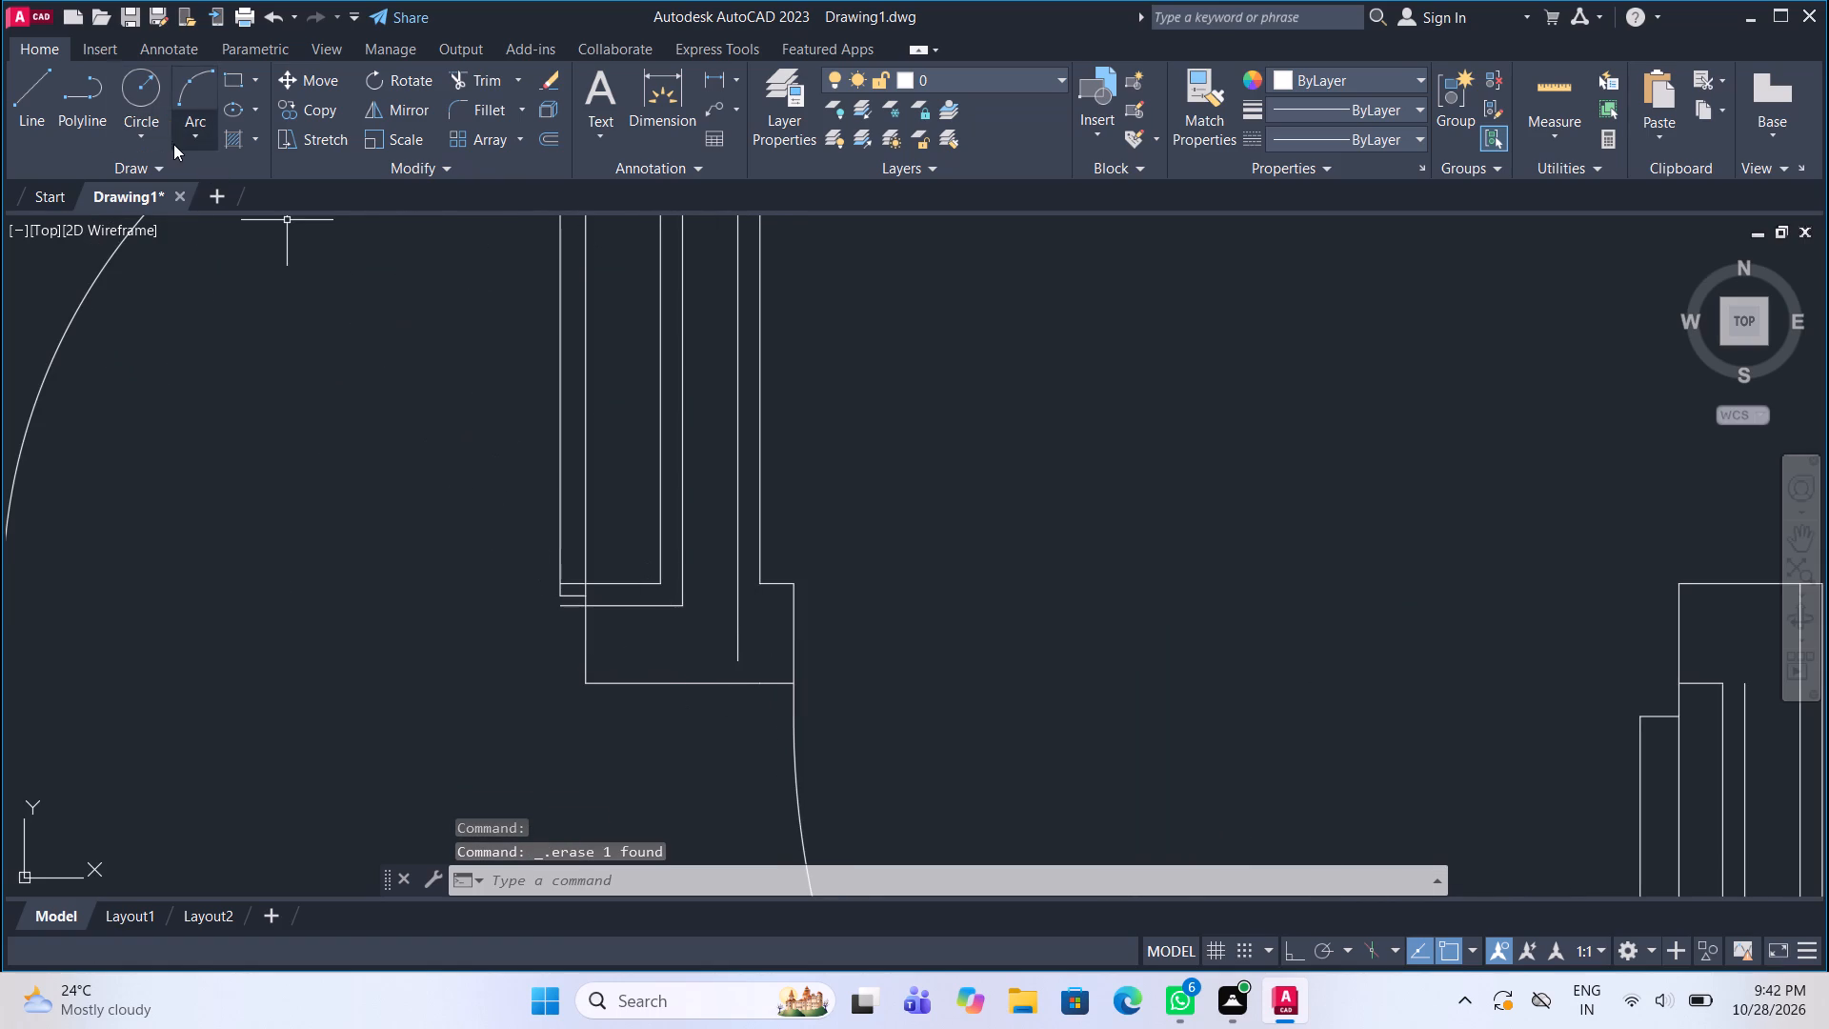
Draw a short horizontal line from the corridor-side wall's outer offset line to the jamb's outer edge, level with the inner offset corner.
{"action": "left_click", "coordinate": [18, 100]}
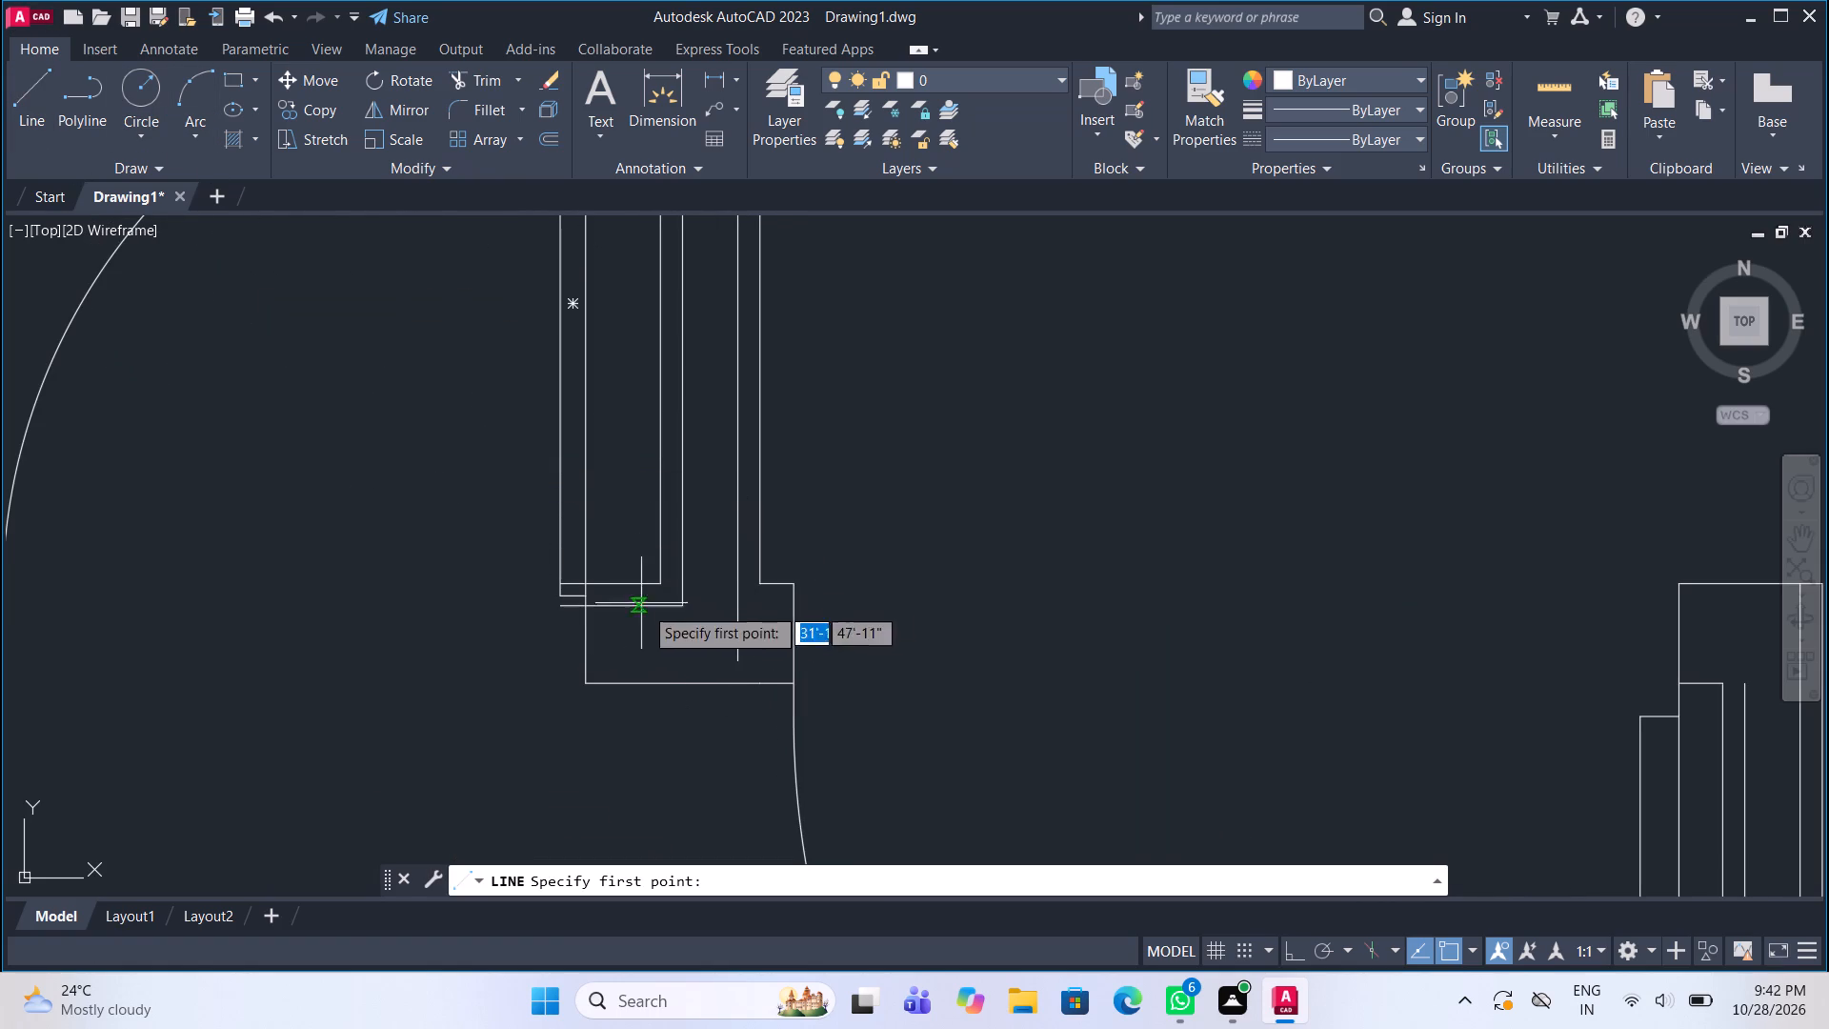
{"action": "left_click", "coordinate": [737, 608]}
{"action": "left_click", "coordinate": [793, 610]}
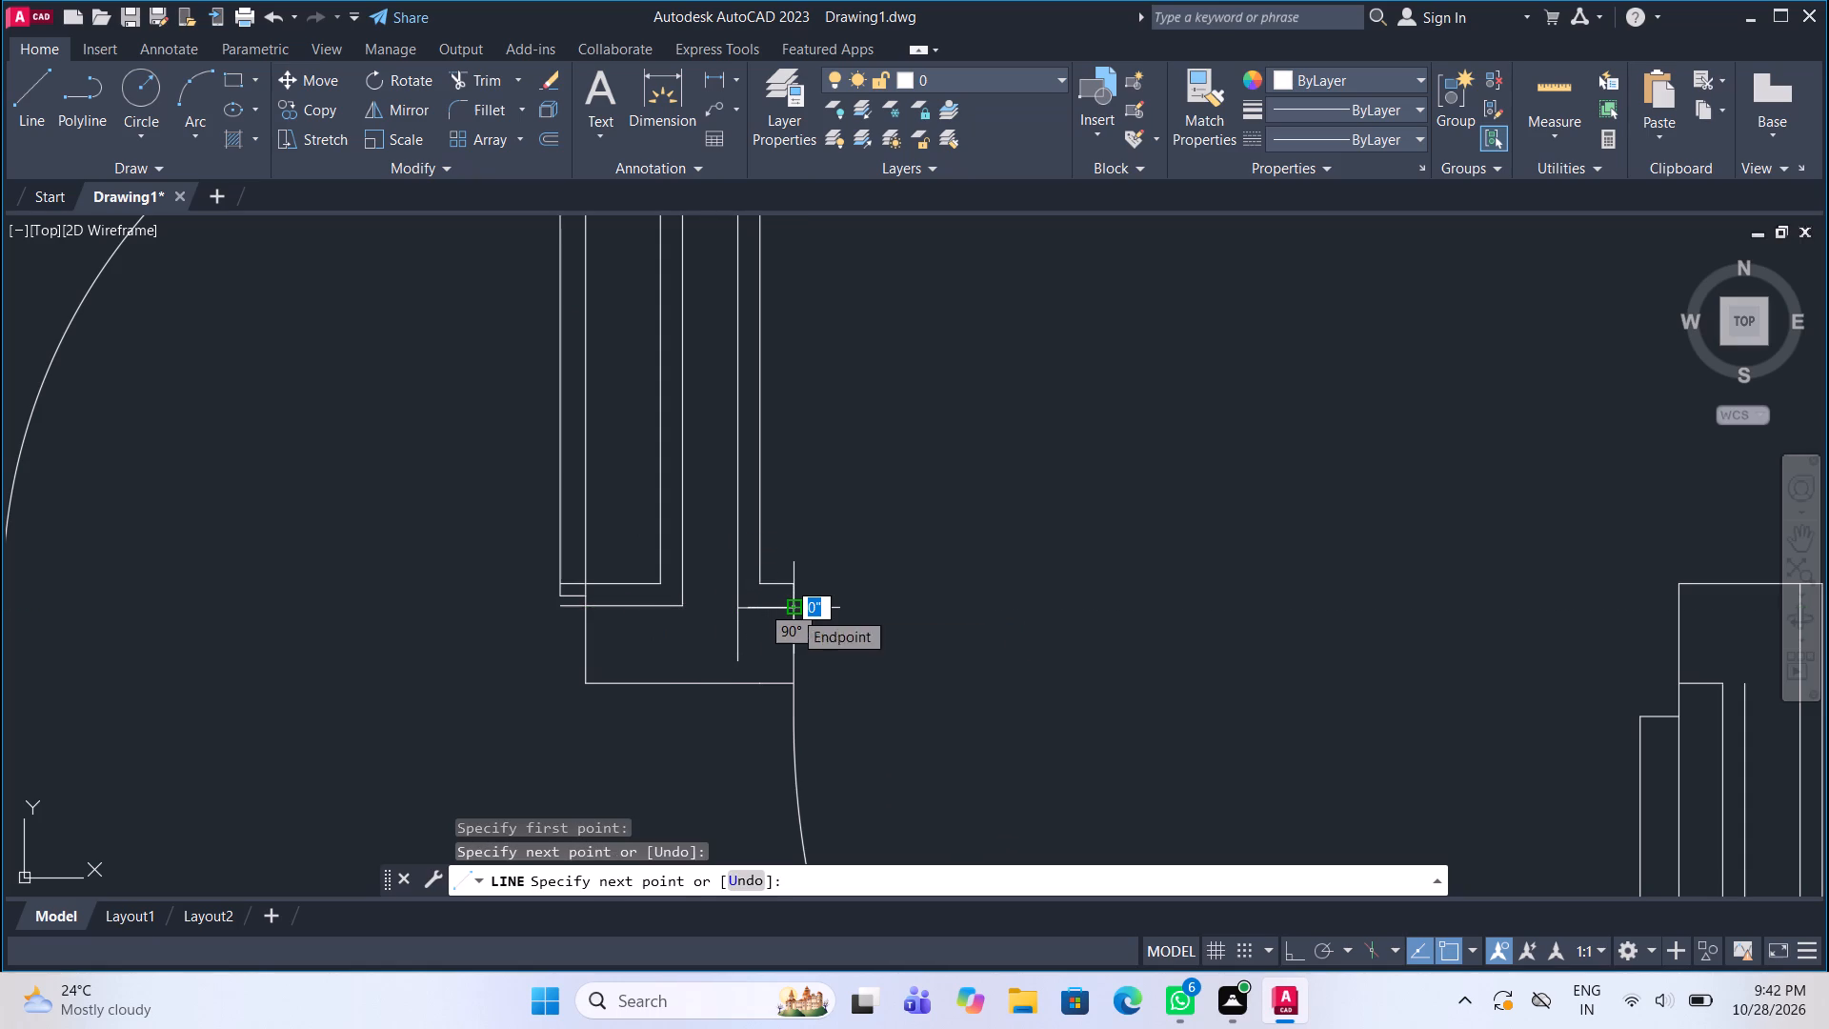
{"action": "key", "text": "Escape"}
Stretch the wall stub's bottom face line to the jamb's outer edge.
{"action": "left_click", "coordinate": [697, 681]}
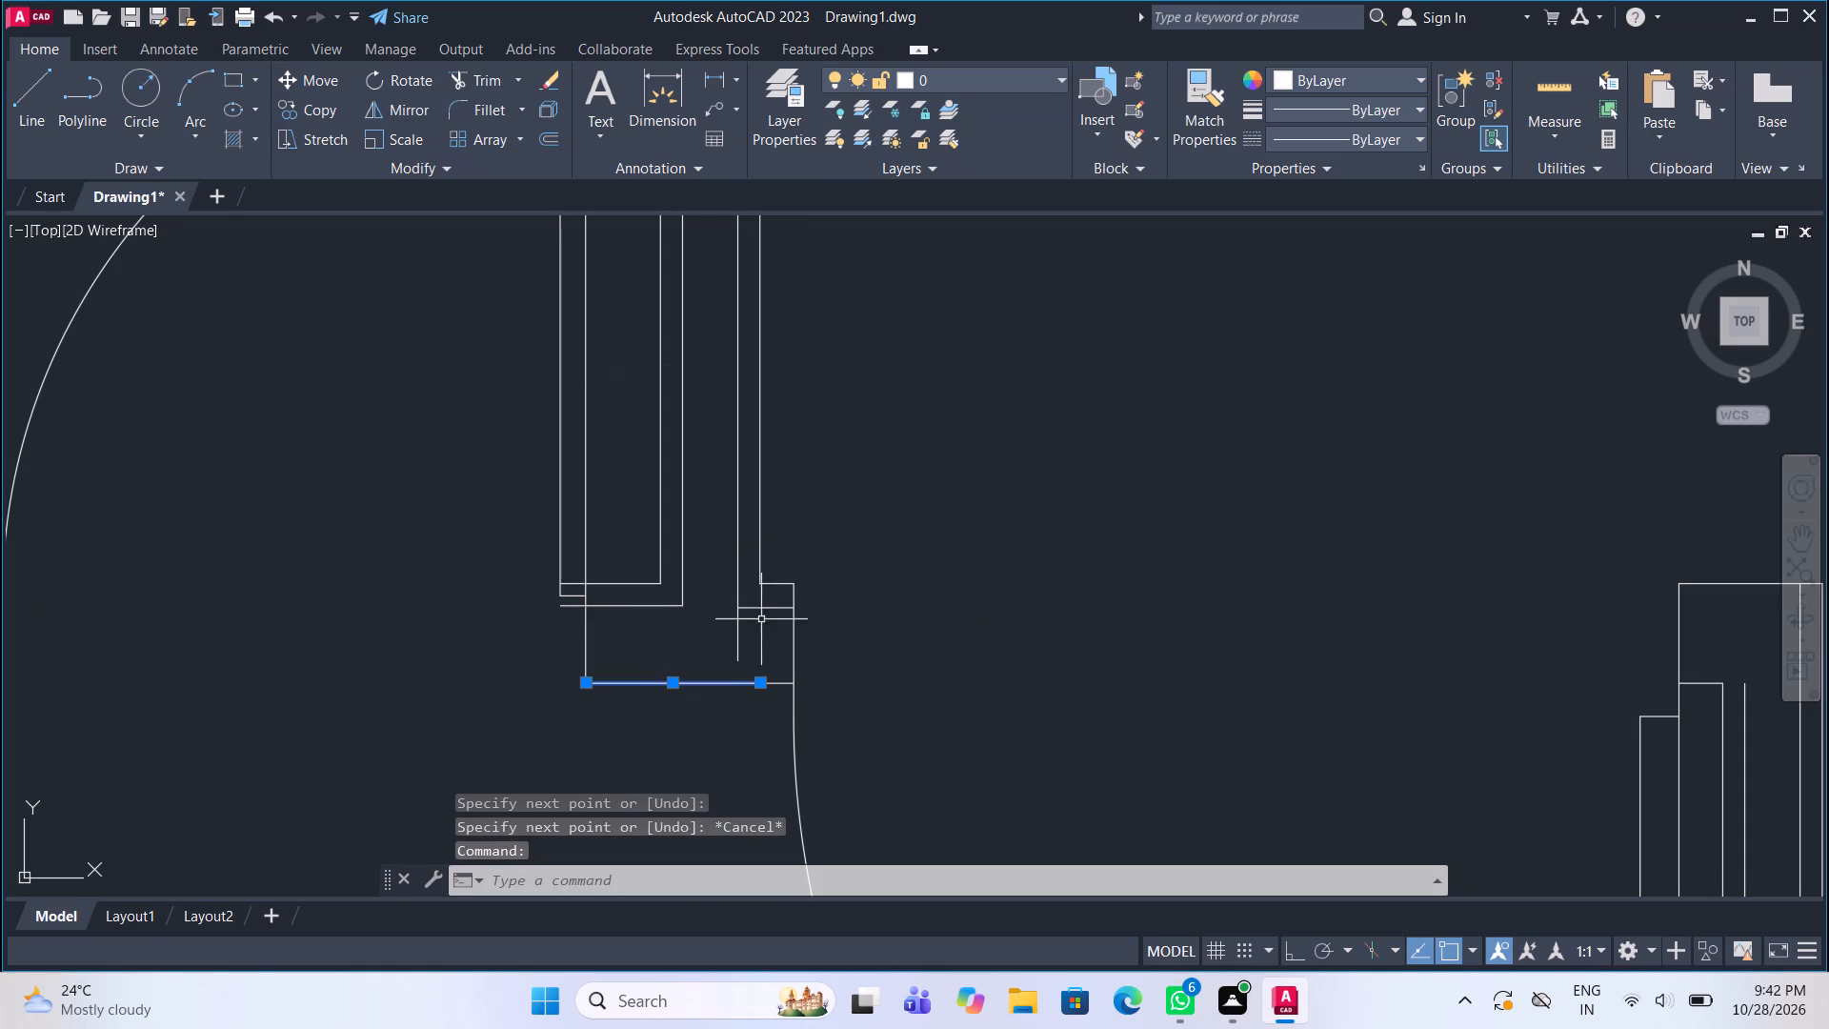
{"action": "left_click", "coordinate": [762, 687]}
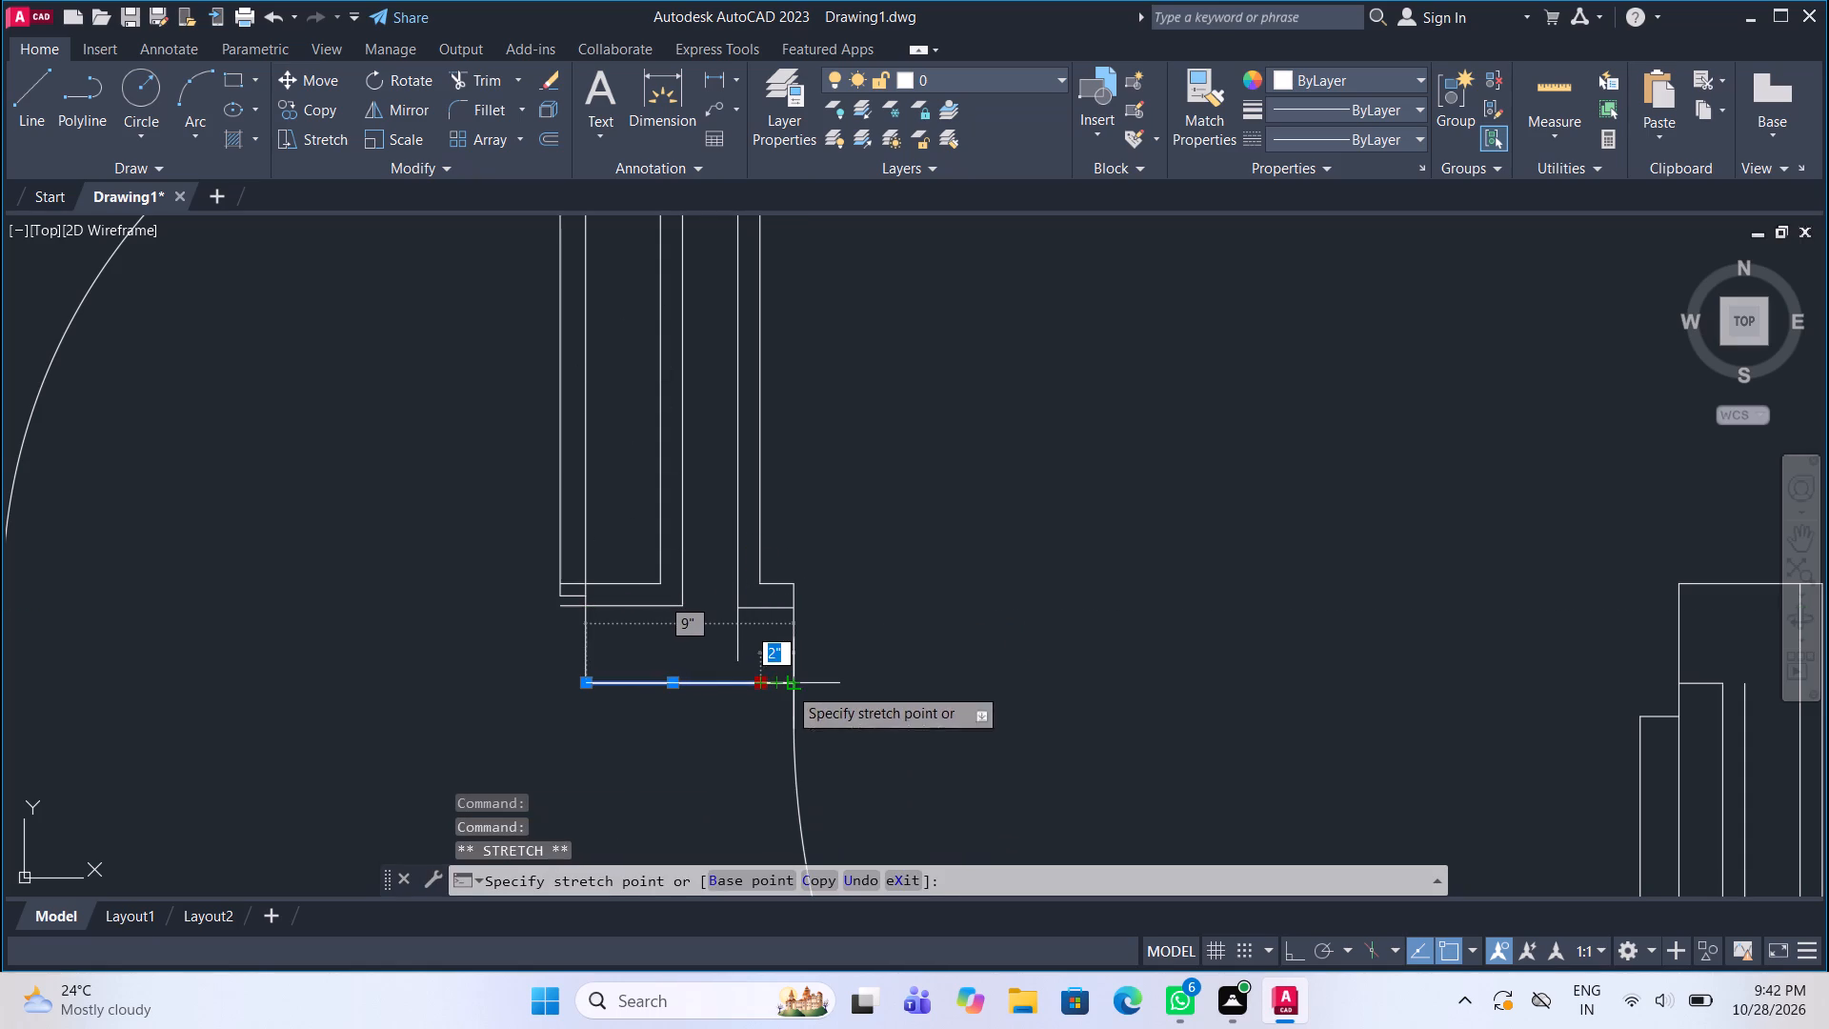
{"action": "left_click", "coordinate": [788, 686]}
{"action": "key", "text": "Escape"}
Offset the bottom face line of the wall stub beside the lower bathroom's door 1" up into the wall.
{"action": "left_click", "coordinate": [710, 687]}
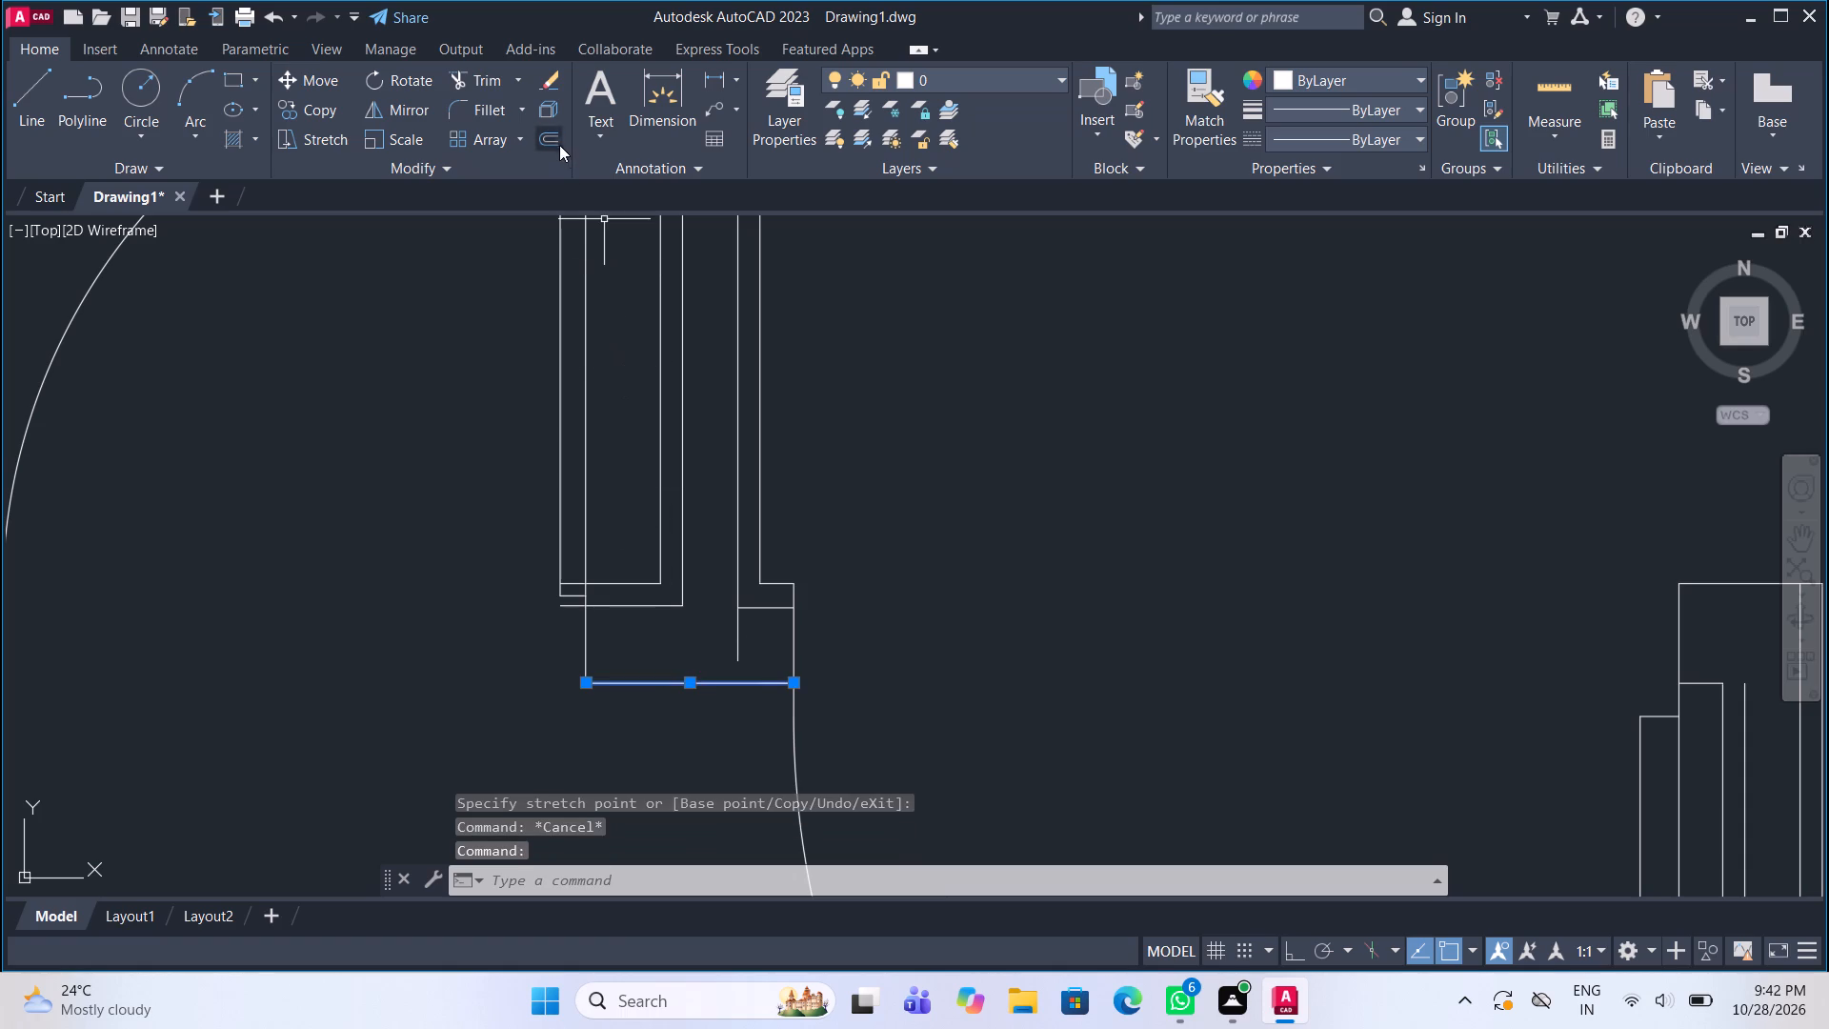
{"action": "left_click", "coordinate": [558, 143]}
{"action": "left_click", "coordinate": [698, 681]}
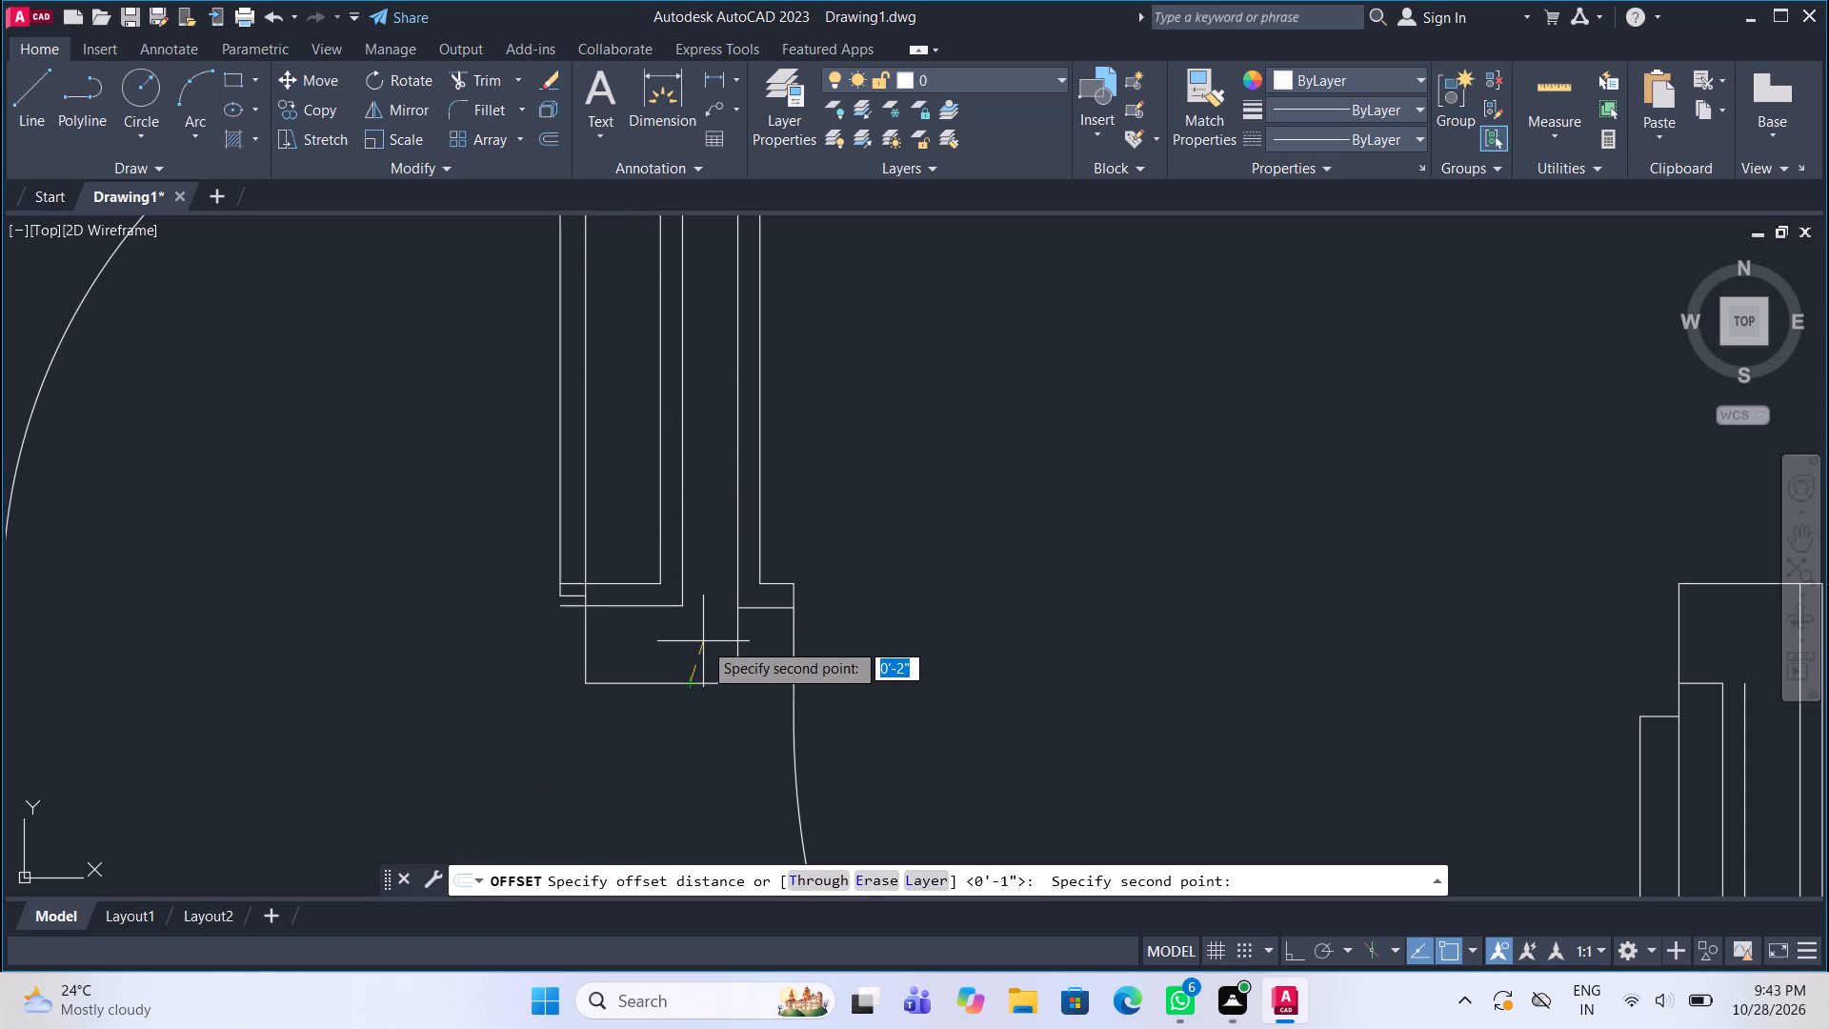
{"action": "type", "text": "1\""}
{"action": "key", "text": "Return"}
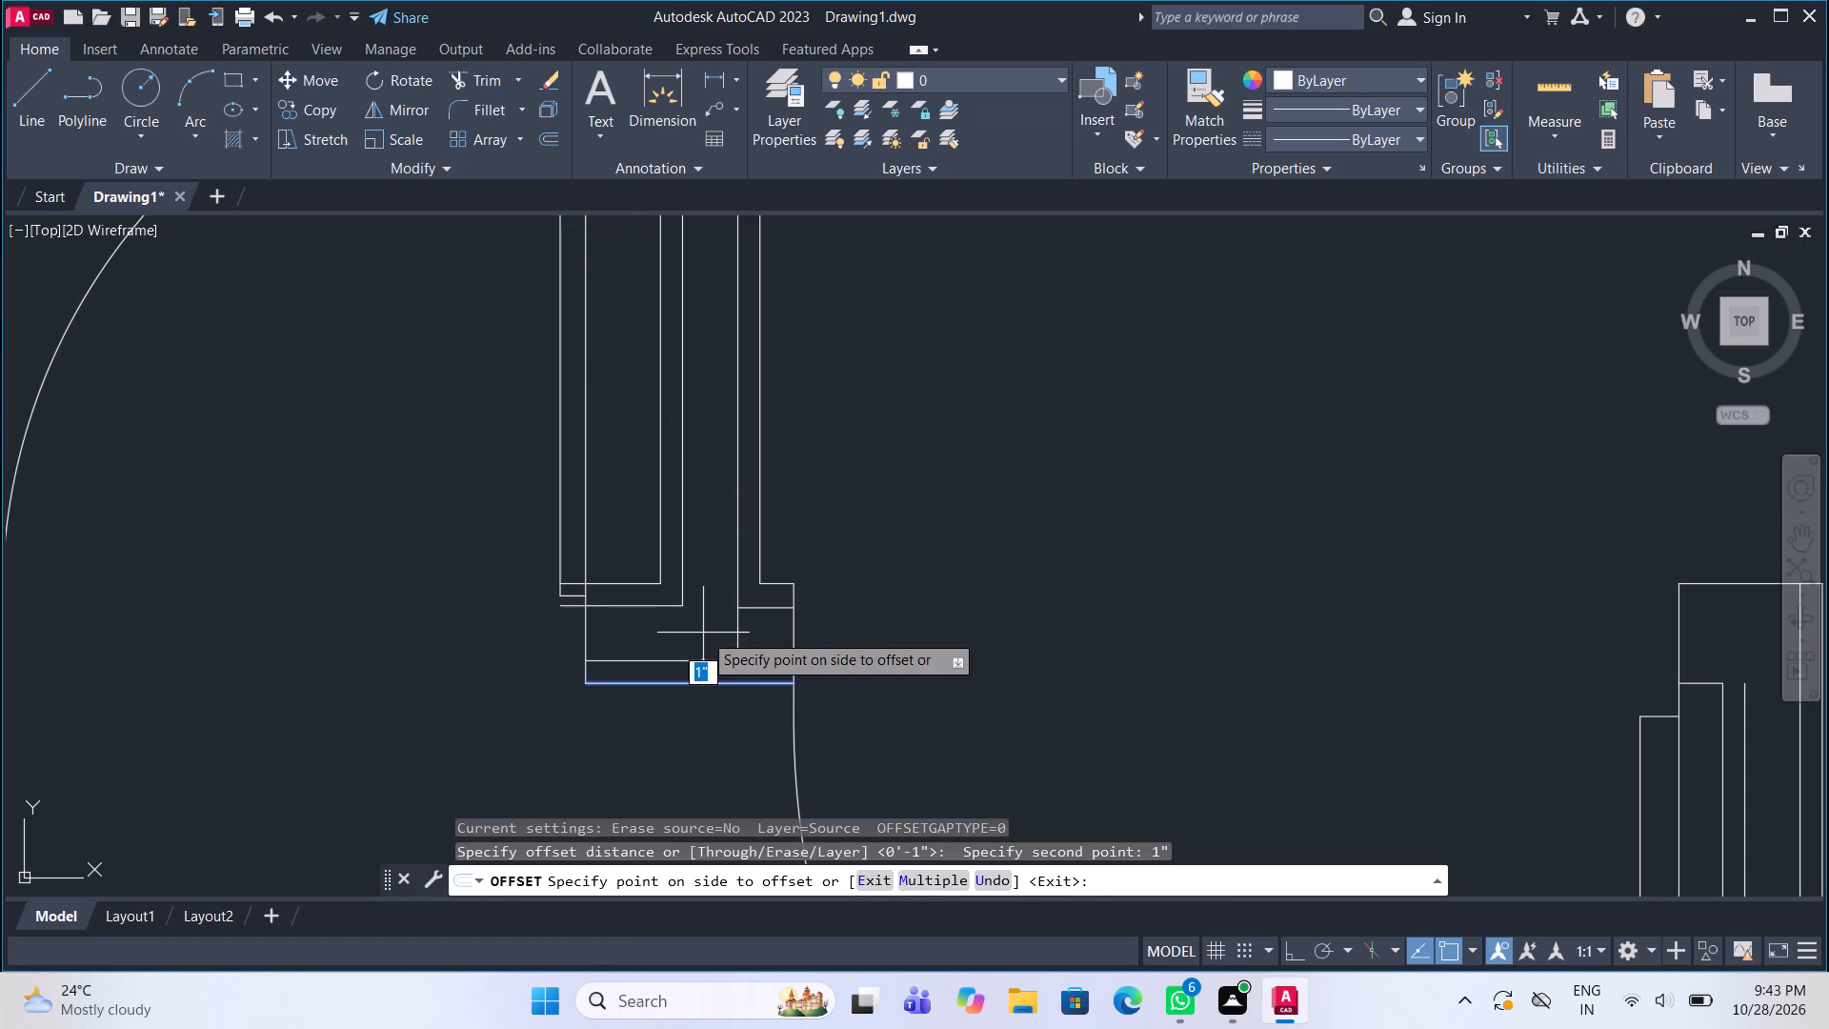
{"action": "left_click", "coordinate": [703, 633]}
{"action": "key", "text": "Escape"}
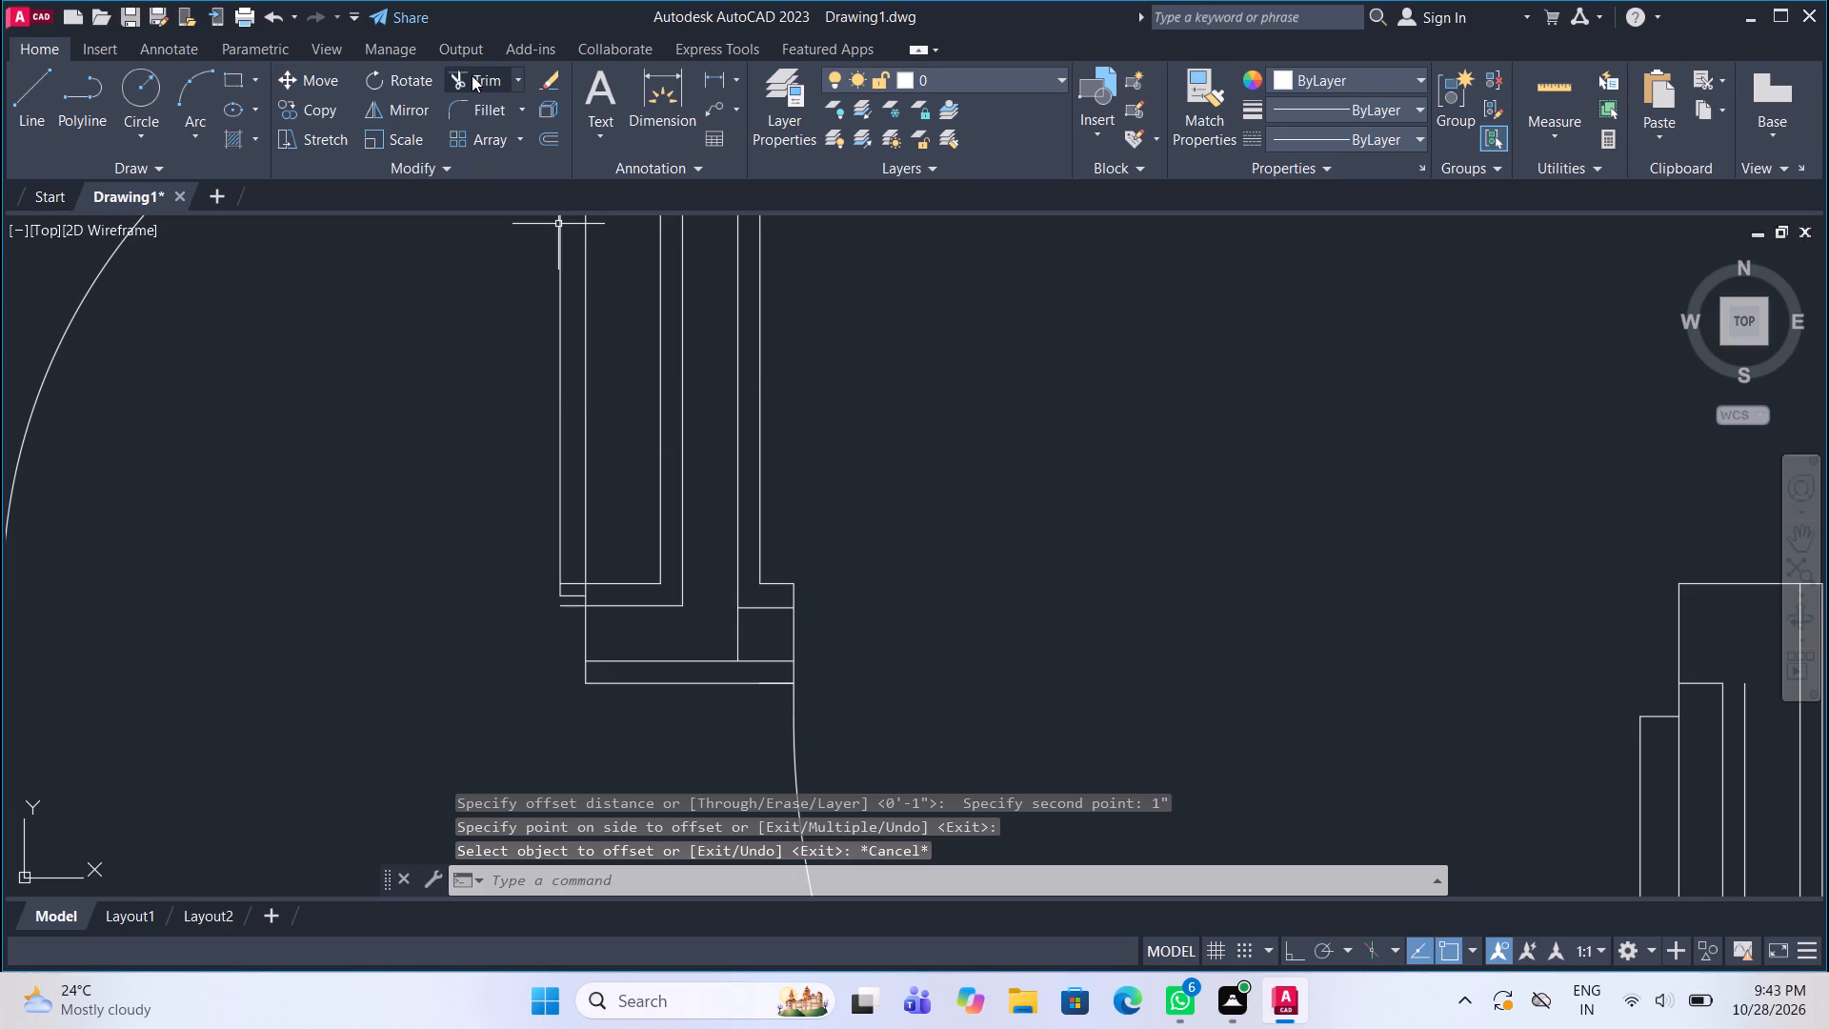
Trim the stub's vertical offset line between the short horizontal jamb line and the new bottom offset line.
{"action": "left_click", "coordinate": [472, 75]}
{"action": "left_click", "coordinate": [735, 636]}
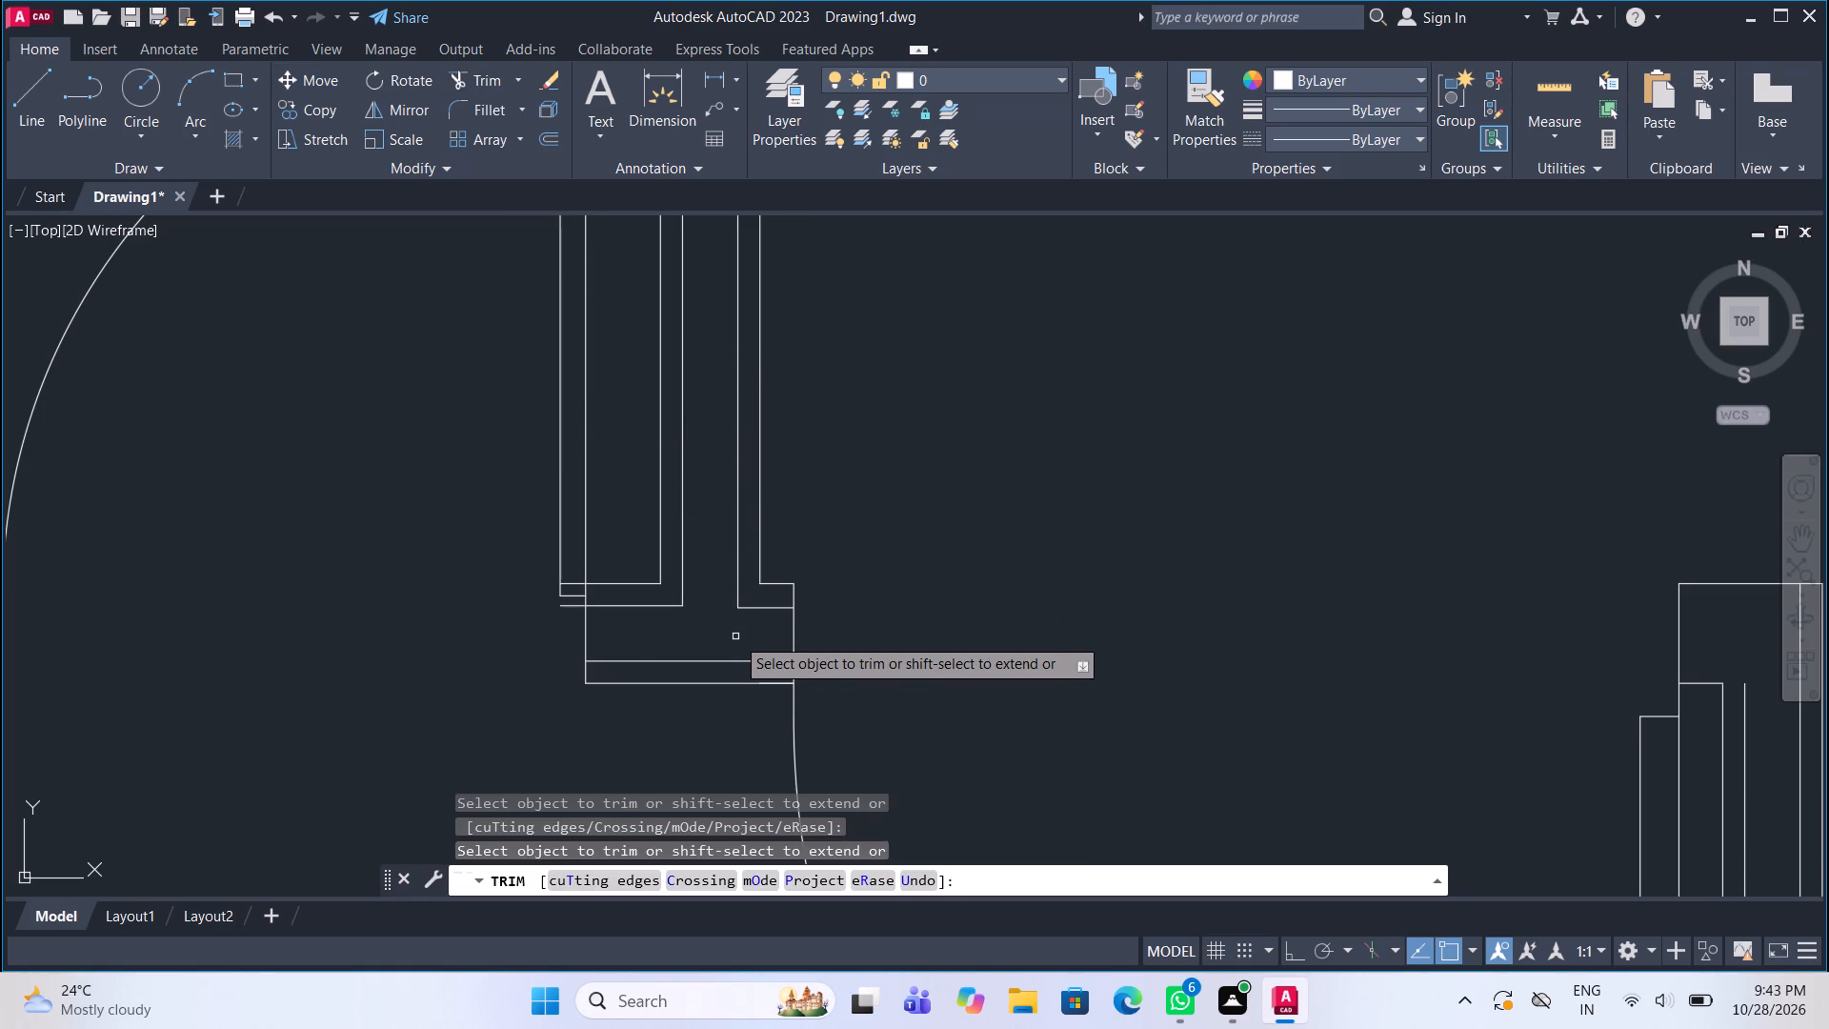
{"action": "key", "text": "Escape"}
Trim the two horizontal stub line ends that project past the wall stub's door-side face across the bathroom door leaf.
{"action": "scroll", "coordinate": [735, 636], "scroll_direction": "down", "scroll_amount": 1}
{"action": "scroll", "coordinate": [621, 620], "scroll_direction": "up", "scroll_amount": 2}
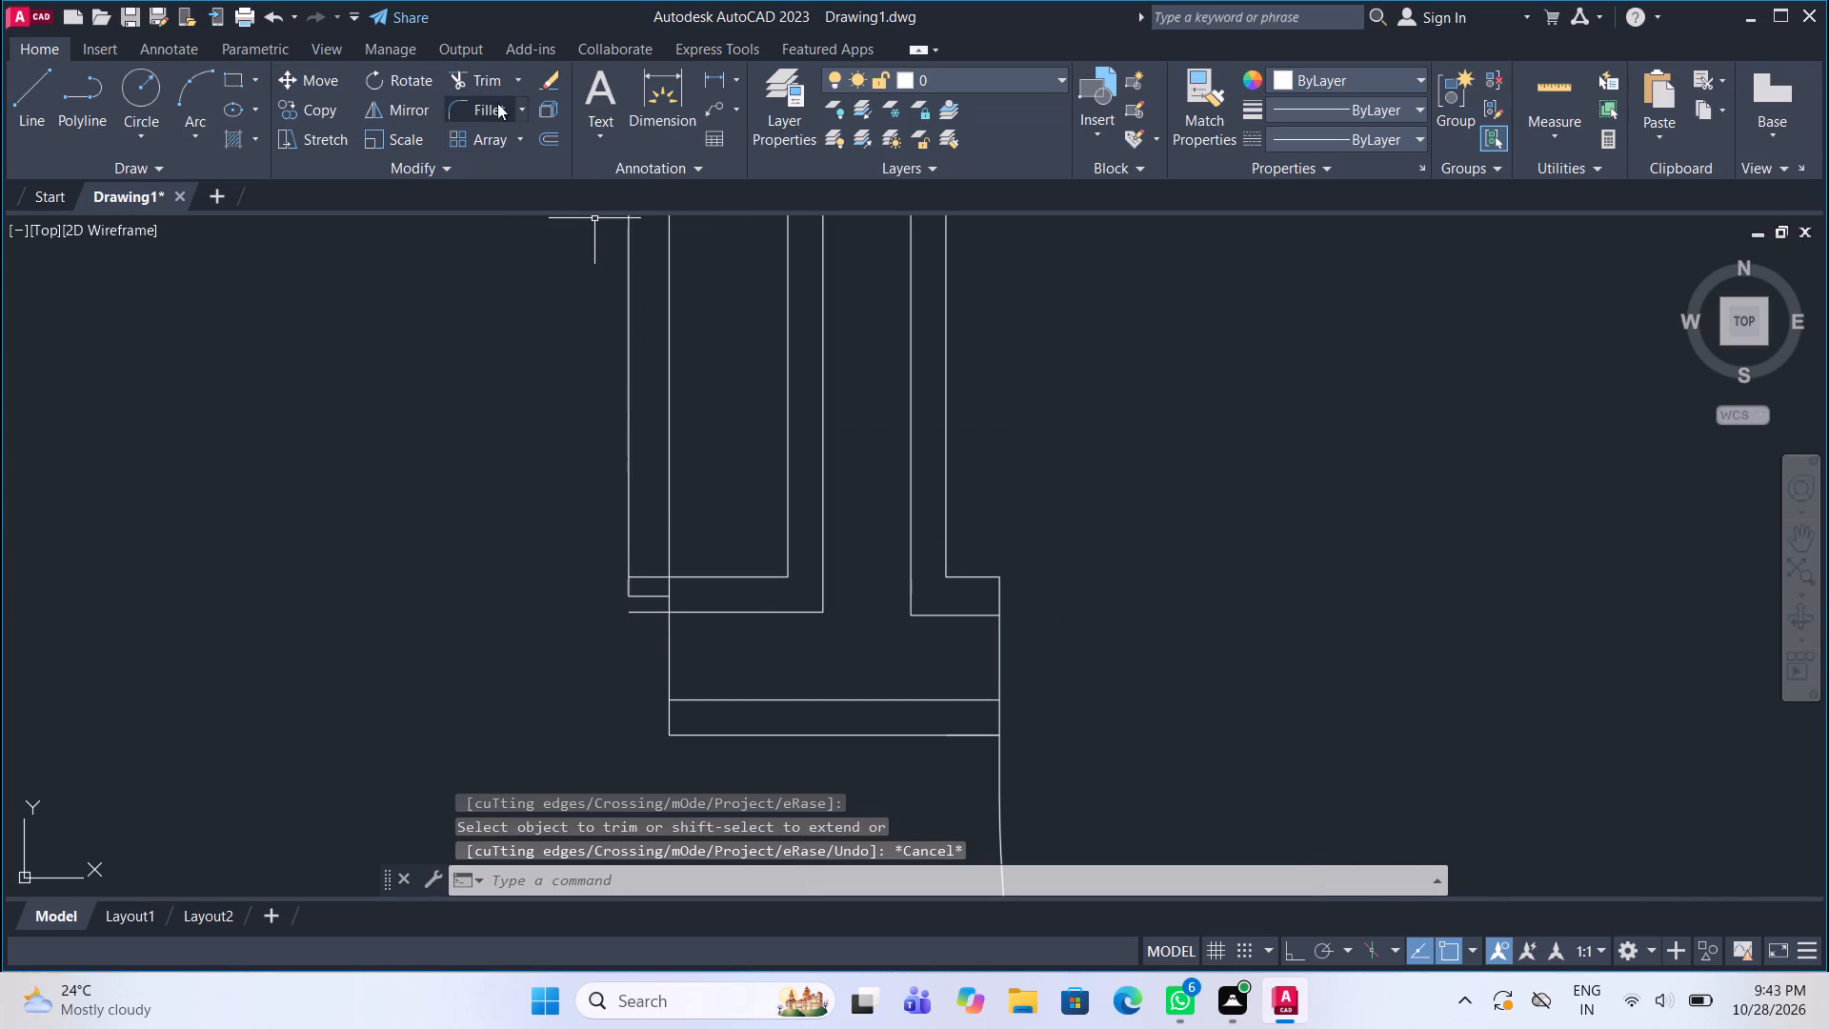
{"action": "left_click", "coordinate": [493, 82]}
{"action": "left_click", "coordinate": [663, 614]}
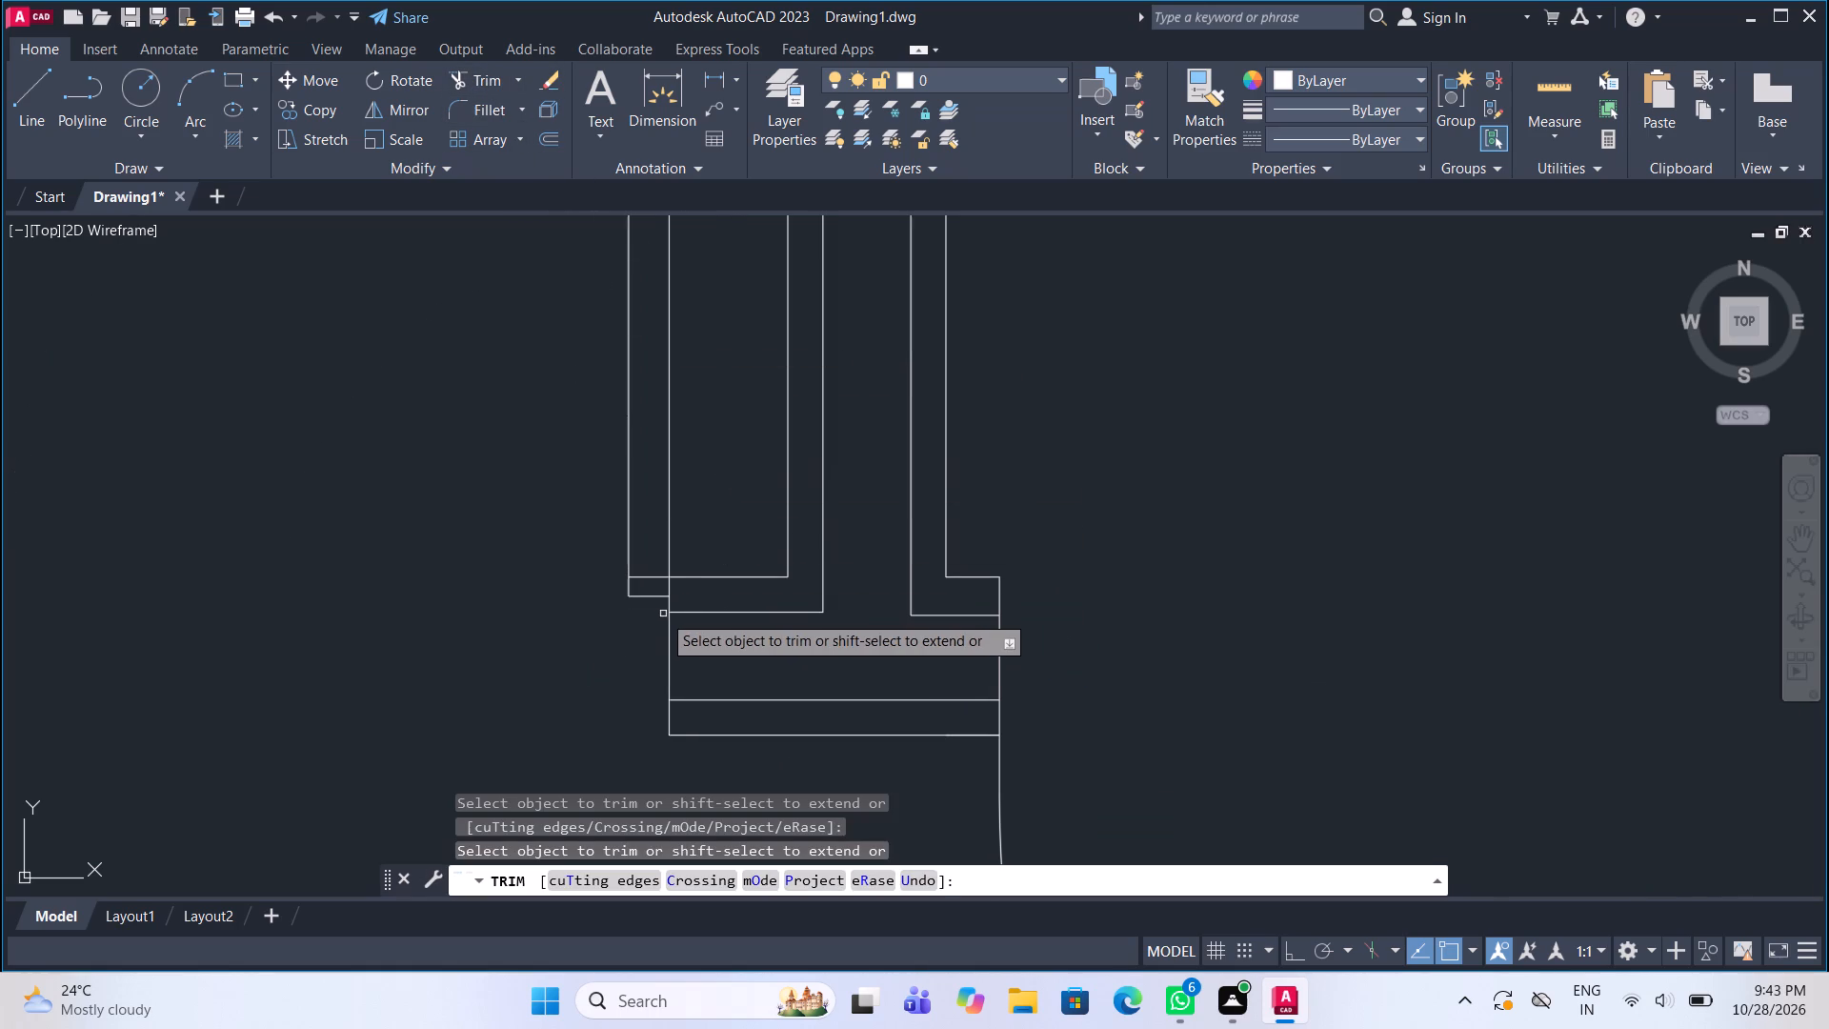
{"action": "left_click", "coordinate": [655, 575]}
{"action": "scroll", "coordinate": [646, 648], "scroll_direction": "down", "scroll_amount": 3}
{"action": "middle_click_drag", "start_coordinate": [566, 669], "coordinate": [935, 587]}
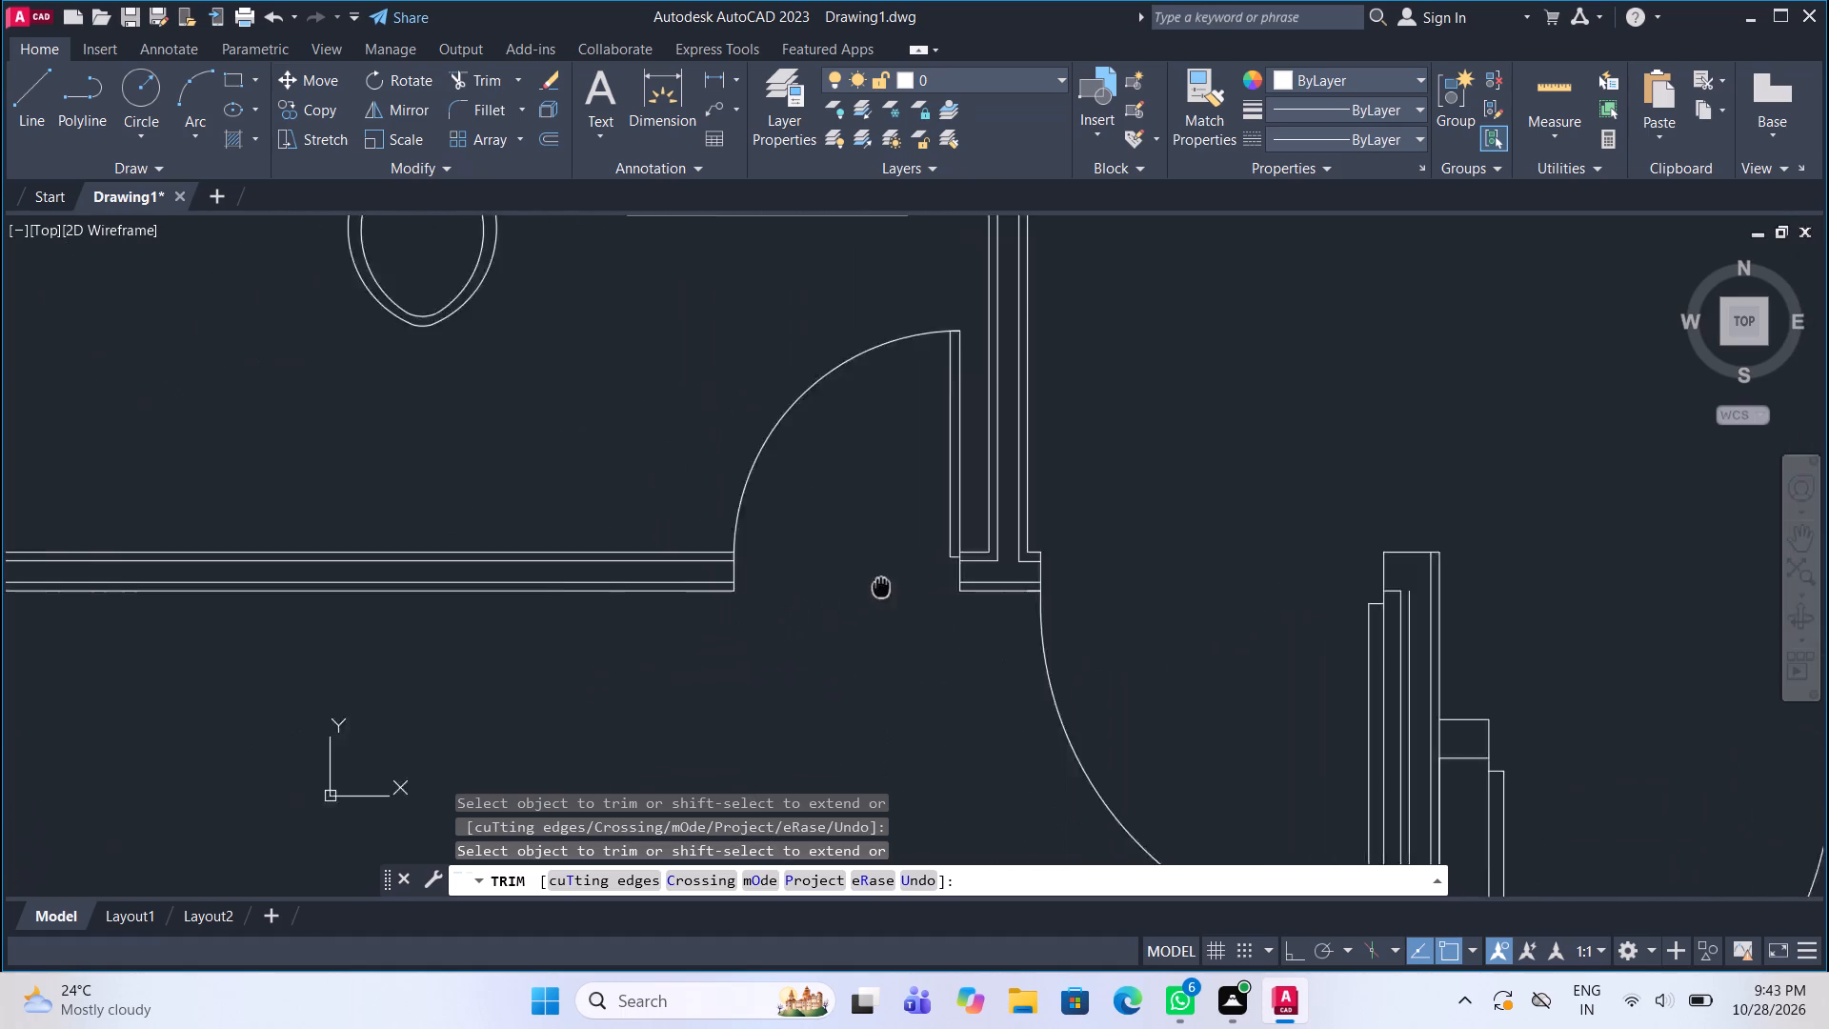
{"action": "middle_click_drag", "start_coordinate": [935, 587], "coordinate": [1359, 563]}
{"action": "scroll", "coordinate": [633, 582], "scroll_direction": "down", "scroll_amount": 3}
{"action": "key", "text": "Escape"}
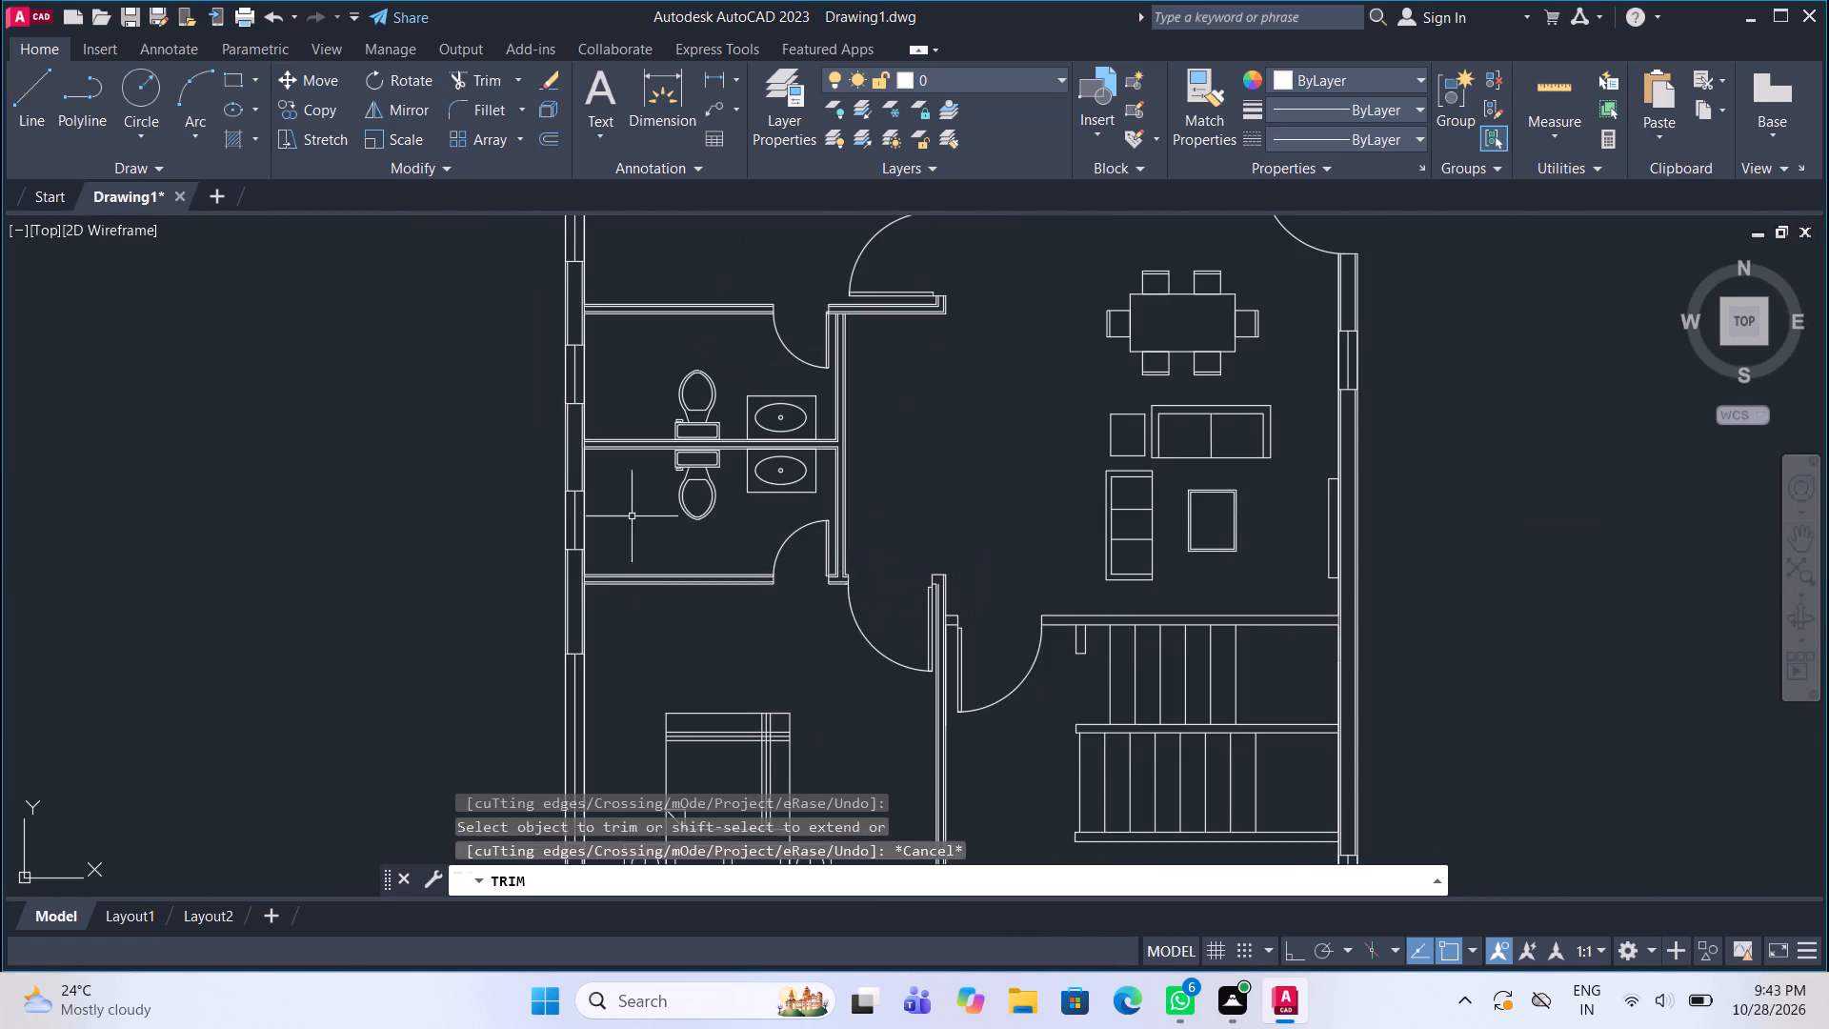
Trim both lower lines of the bedroom–car porch wall between the exterior side wall's outer face and its offset line.
{"action": "scroll", "coordinate": [631, 456], "scroll_direction": "up", "scroll_amount": 4}
{"action": "middle_click_drag", "start_coordinate": [627, 454], "coordinate": [608, 503]}
{"action": "scroll", "coordinate": [601, 513], "scroll_direction": "down", "scroll_amount": 3}
{"action": "middle_click_drag", "start_coordinate": [603, 513], "coordinate": [564, 520]}
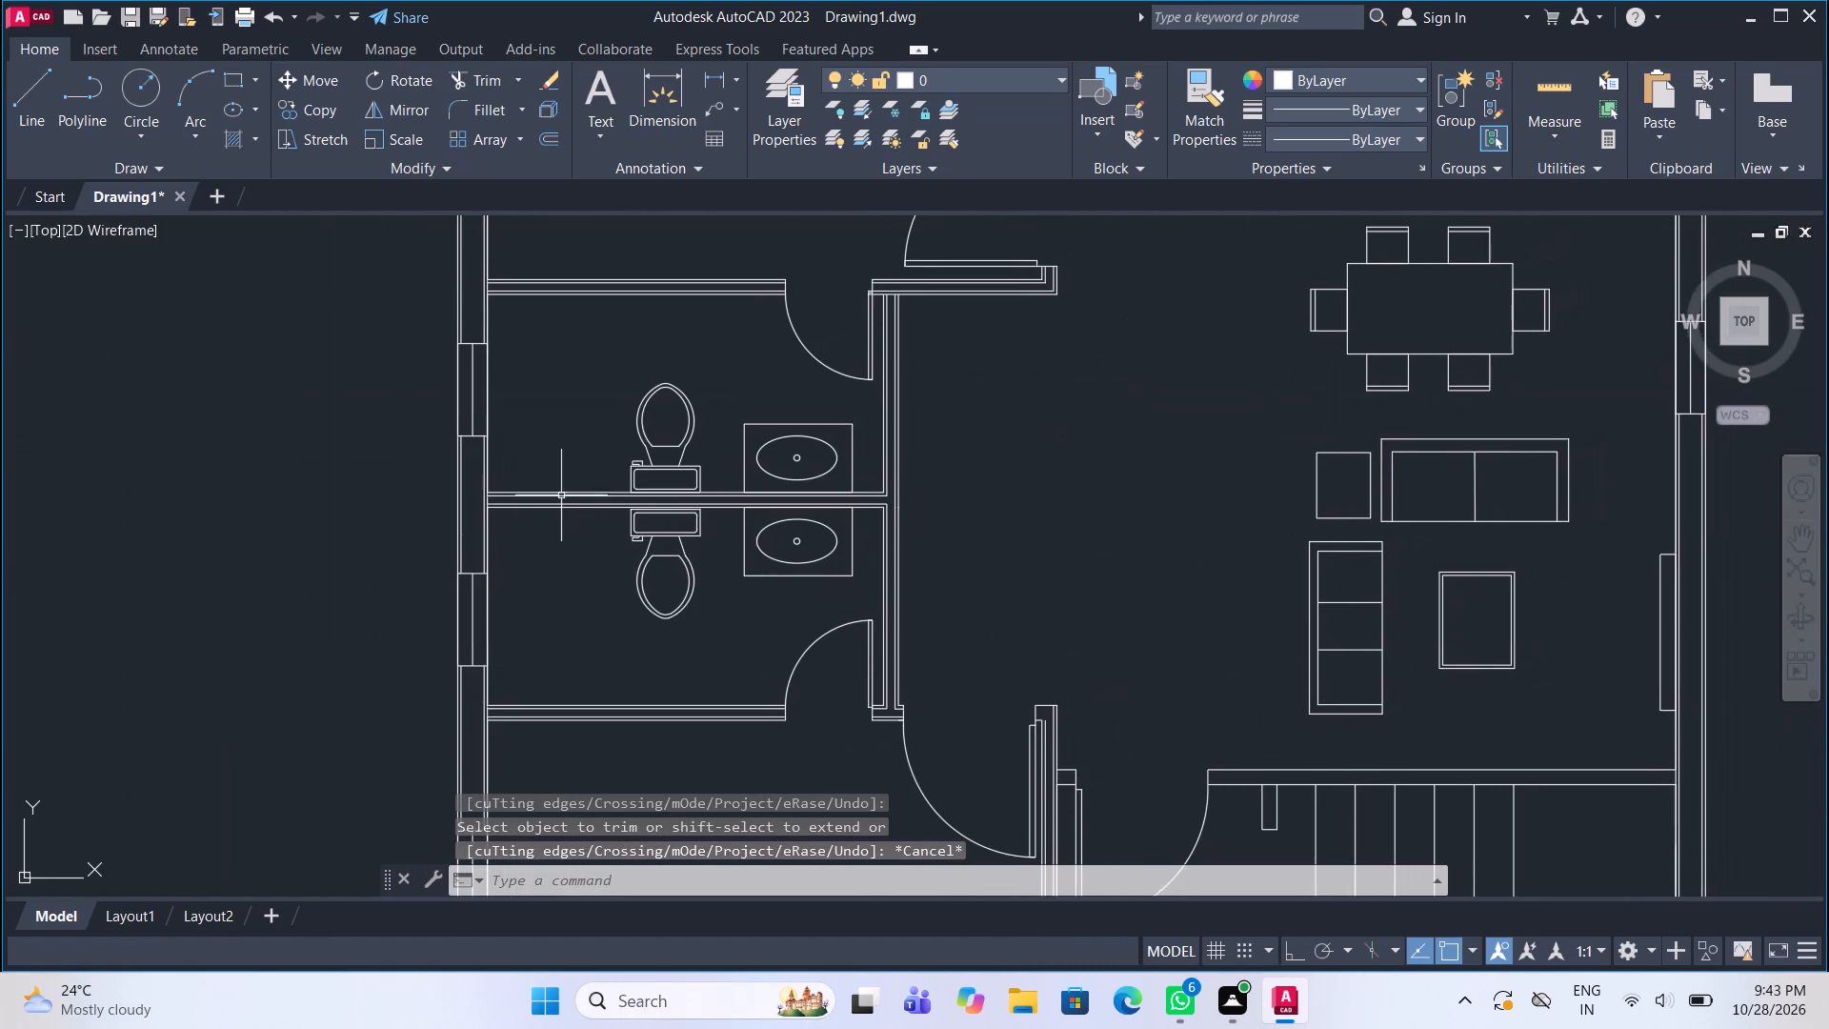
{"action": "scroll", "coordinate": [558, 479], "scroll_direction": "down", "scroll_amount": 3}
{"action": "scroll", "coordinate": [544, 735], "scroll_direction": "up", "scroll_amount": 2}
{"action": "scroll", "coordinate": [637, 622], "scroll_direction": "up", "scroll_amount": 2}
{"action": "scroll", "coordinate": [570, 618], "scroll_direction": "down", "scroll_amount": 2}
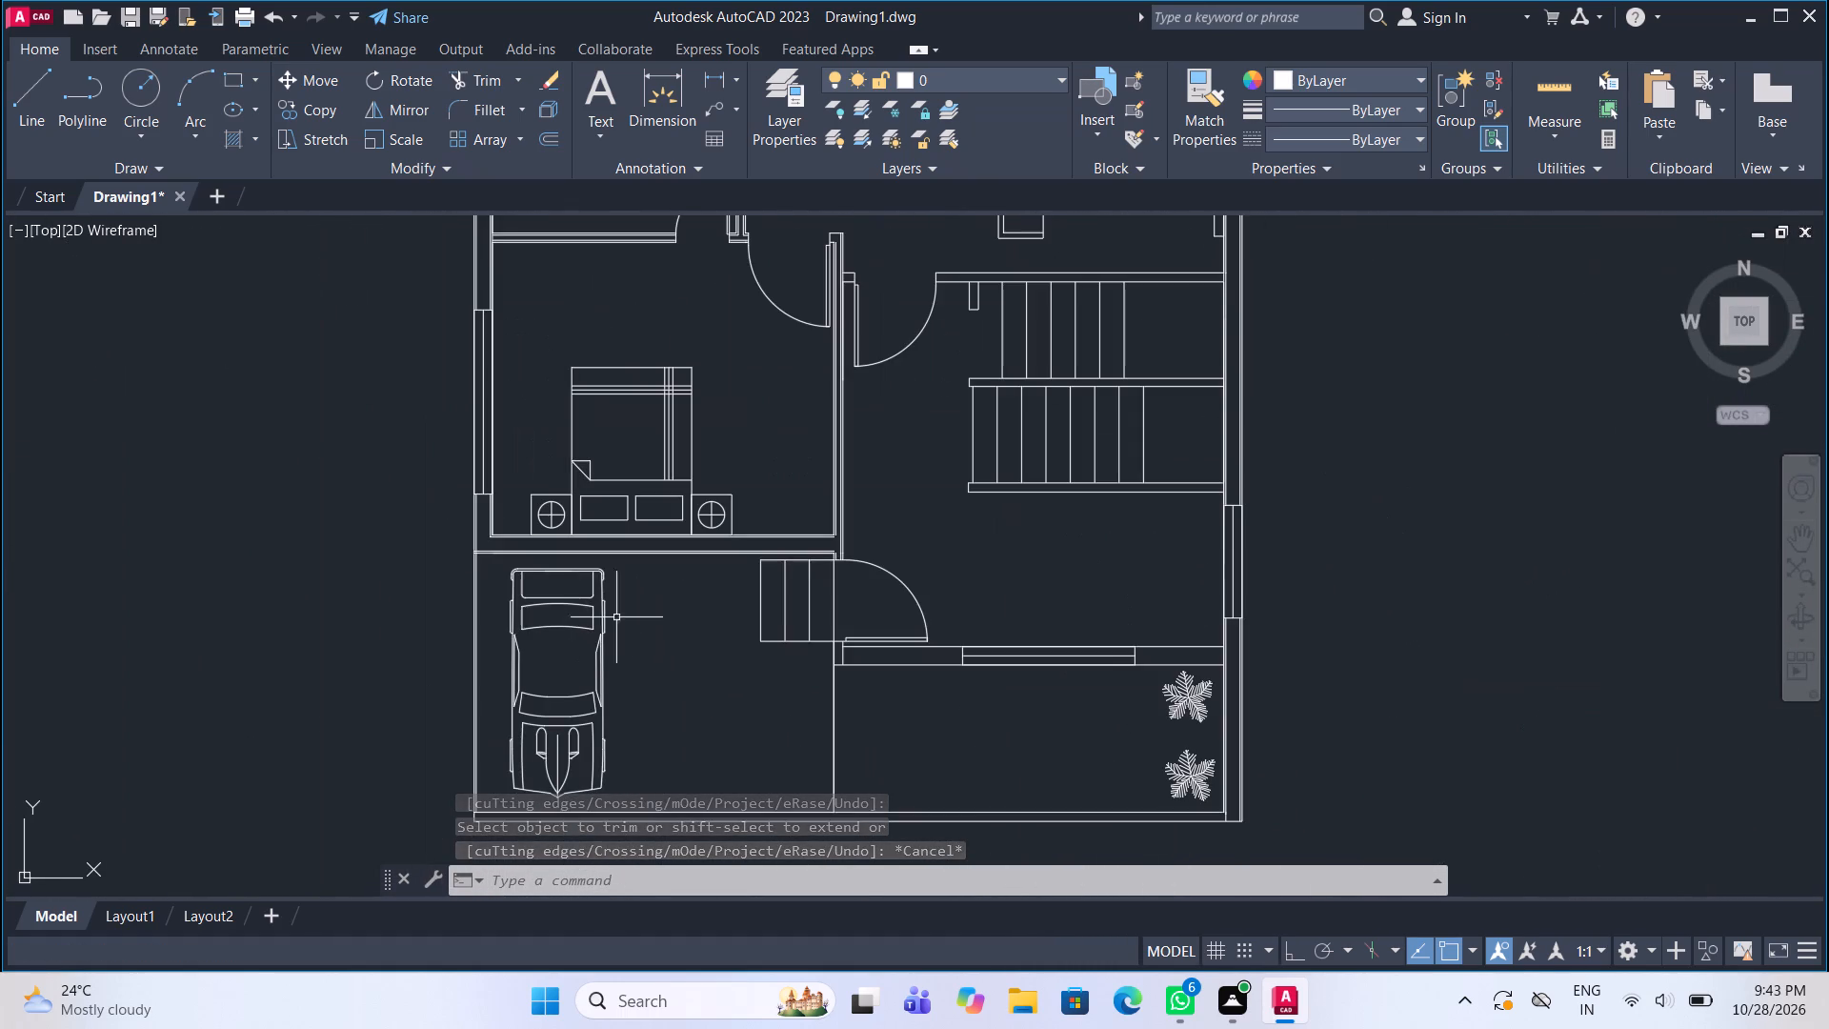
{"action": "scroll", "coordinate": [499, 575], "scroll_direction": "up", "scroll_amount": 3}
{"action": "scroll", "coordinate": [411, 474], "scroll_direction": "up", "scroll_amount": 1}
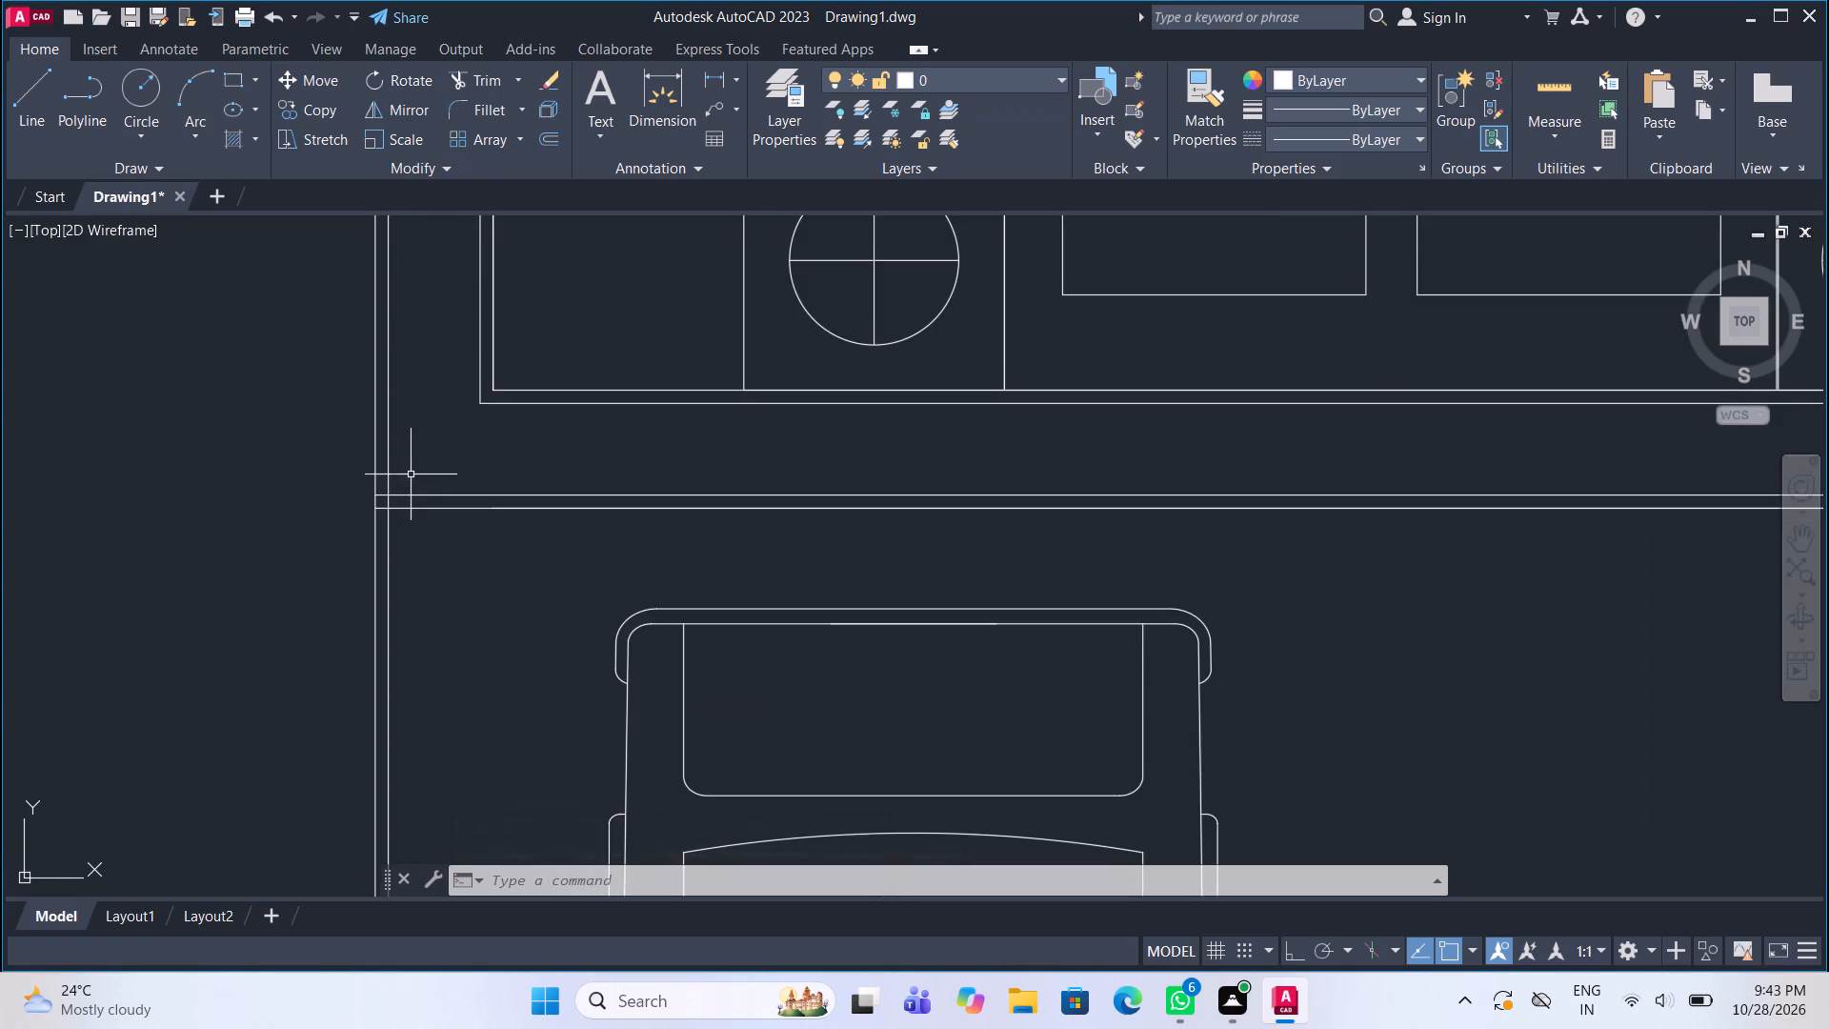
{"action": "middle_click_drag", "start_coordinate": [411, 474], "coordinate": [586, 630]}
{"action": "left_click", "coordinate": [473, 79]}
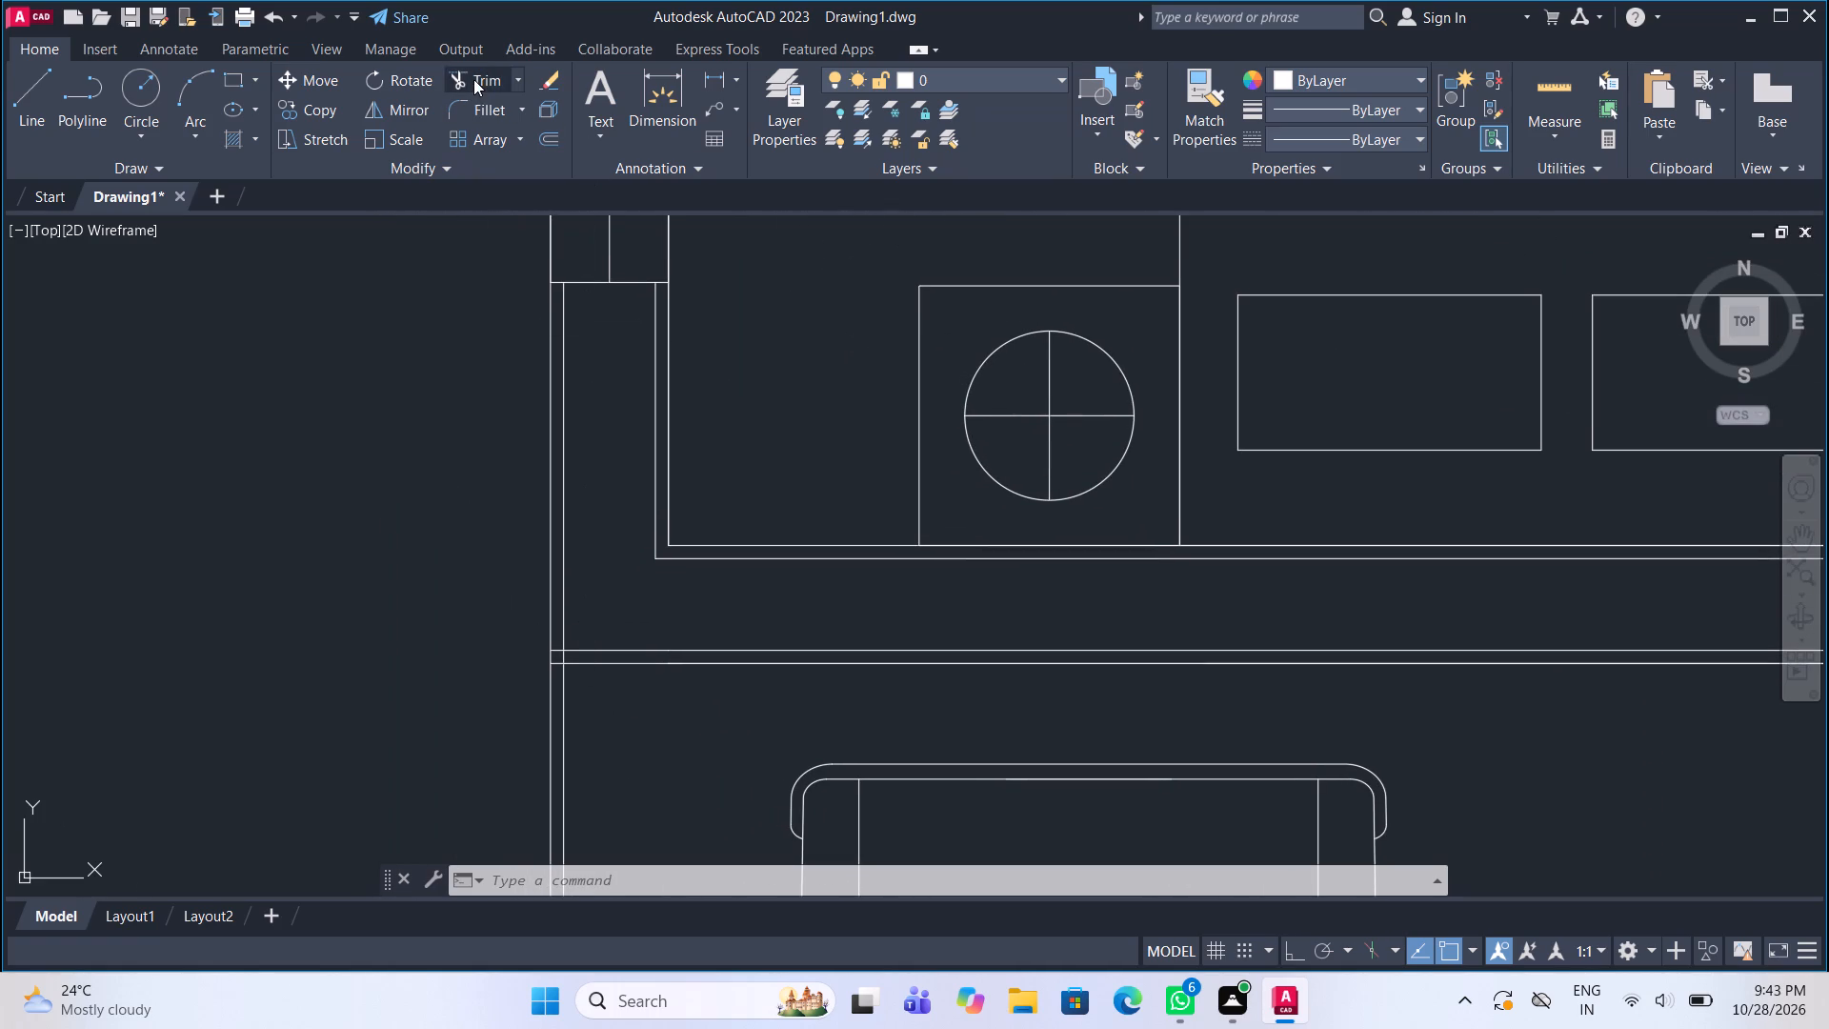
{"action": "scroll", "coordinate": [563, 690], "scroll_direction": "up", "scroll_amount": 2}
{"action": "left_click_drag", "start_coordinate": [542, 577], "coordinate": [541, 676]}
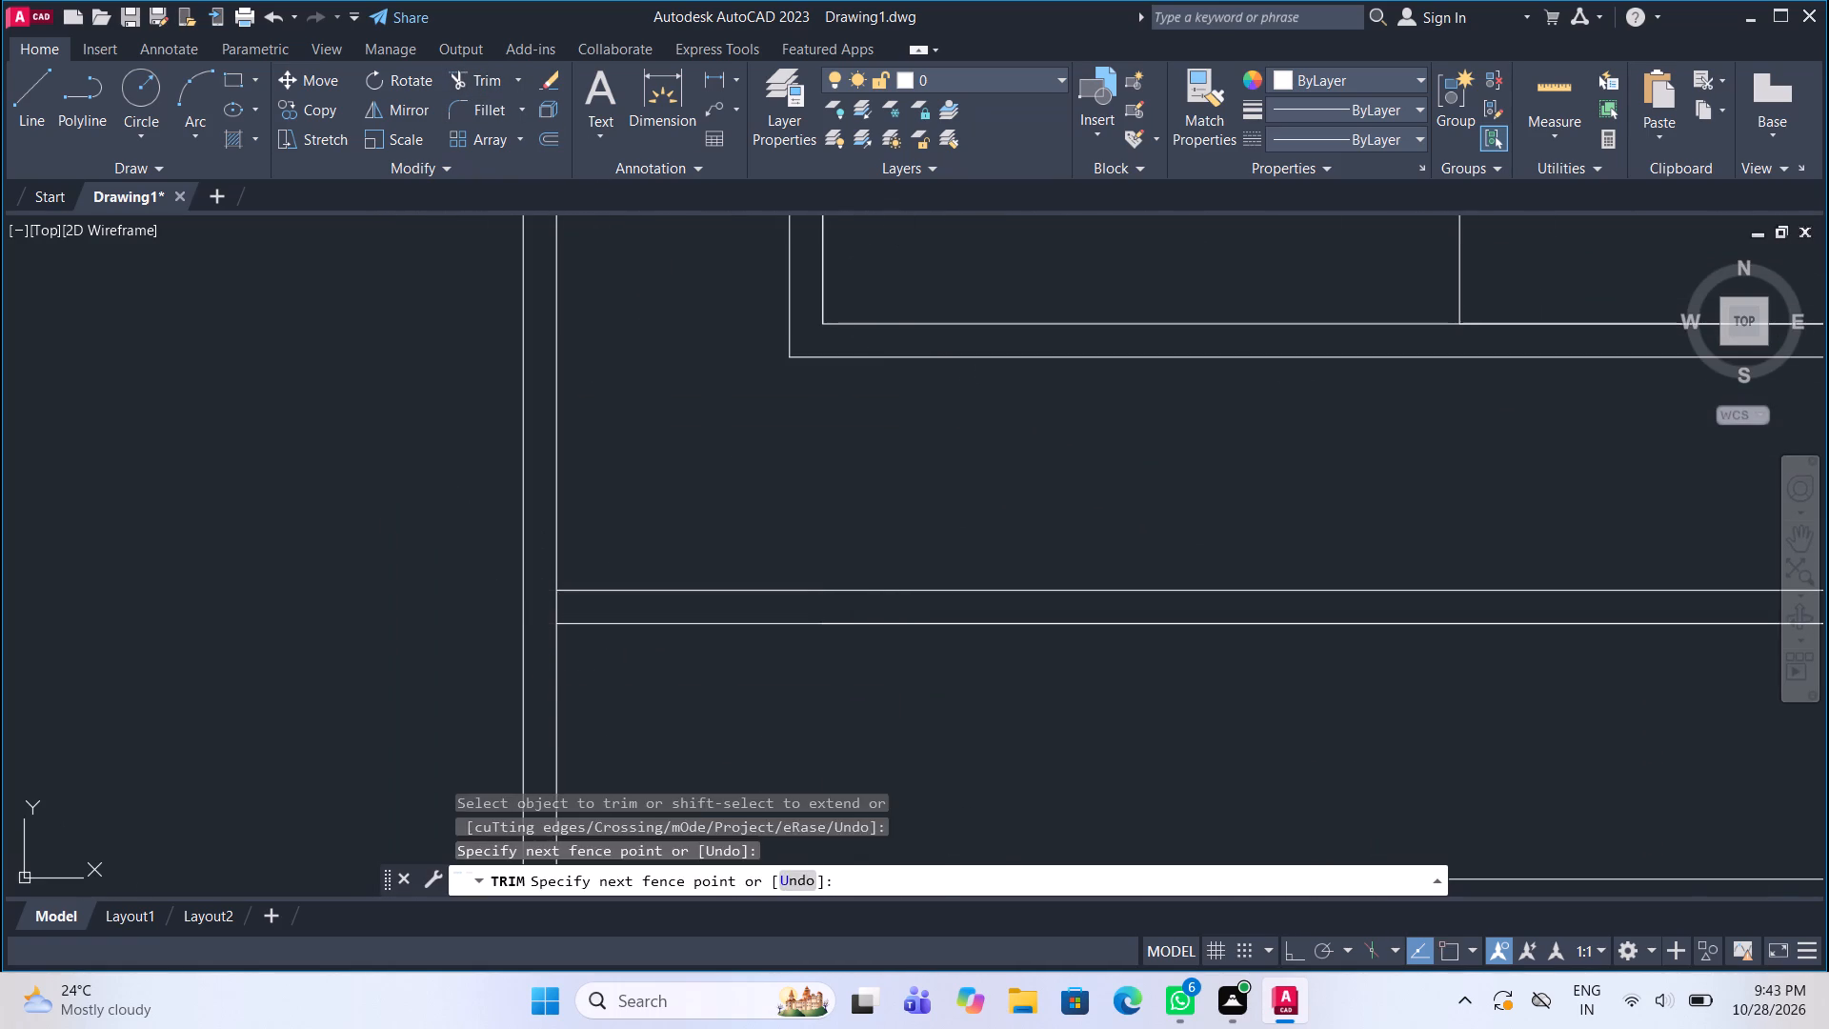
Fillet the bedroom's bottom-wall and corridor-side-wall offset lines into a square corner beside the entrance.
{"action": "scroll", "coordinate": [532, 656], "scroll_direction": "down", "scroll_amount": 3}
{"action": "middle_click_drag", "start_coordinate": [600, 696], "coordinate": [595, 564]}
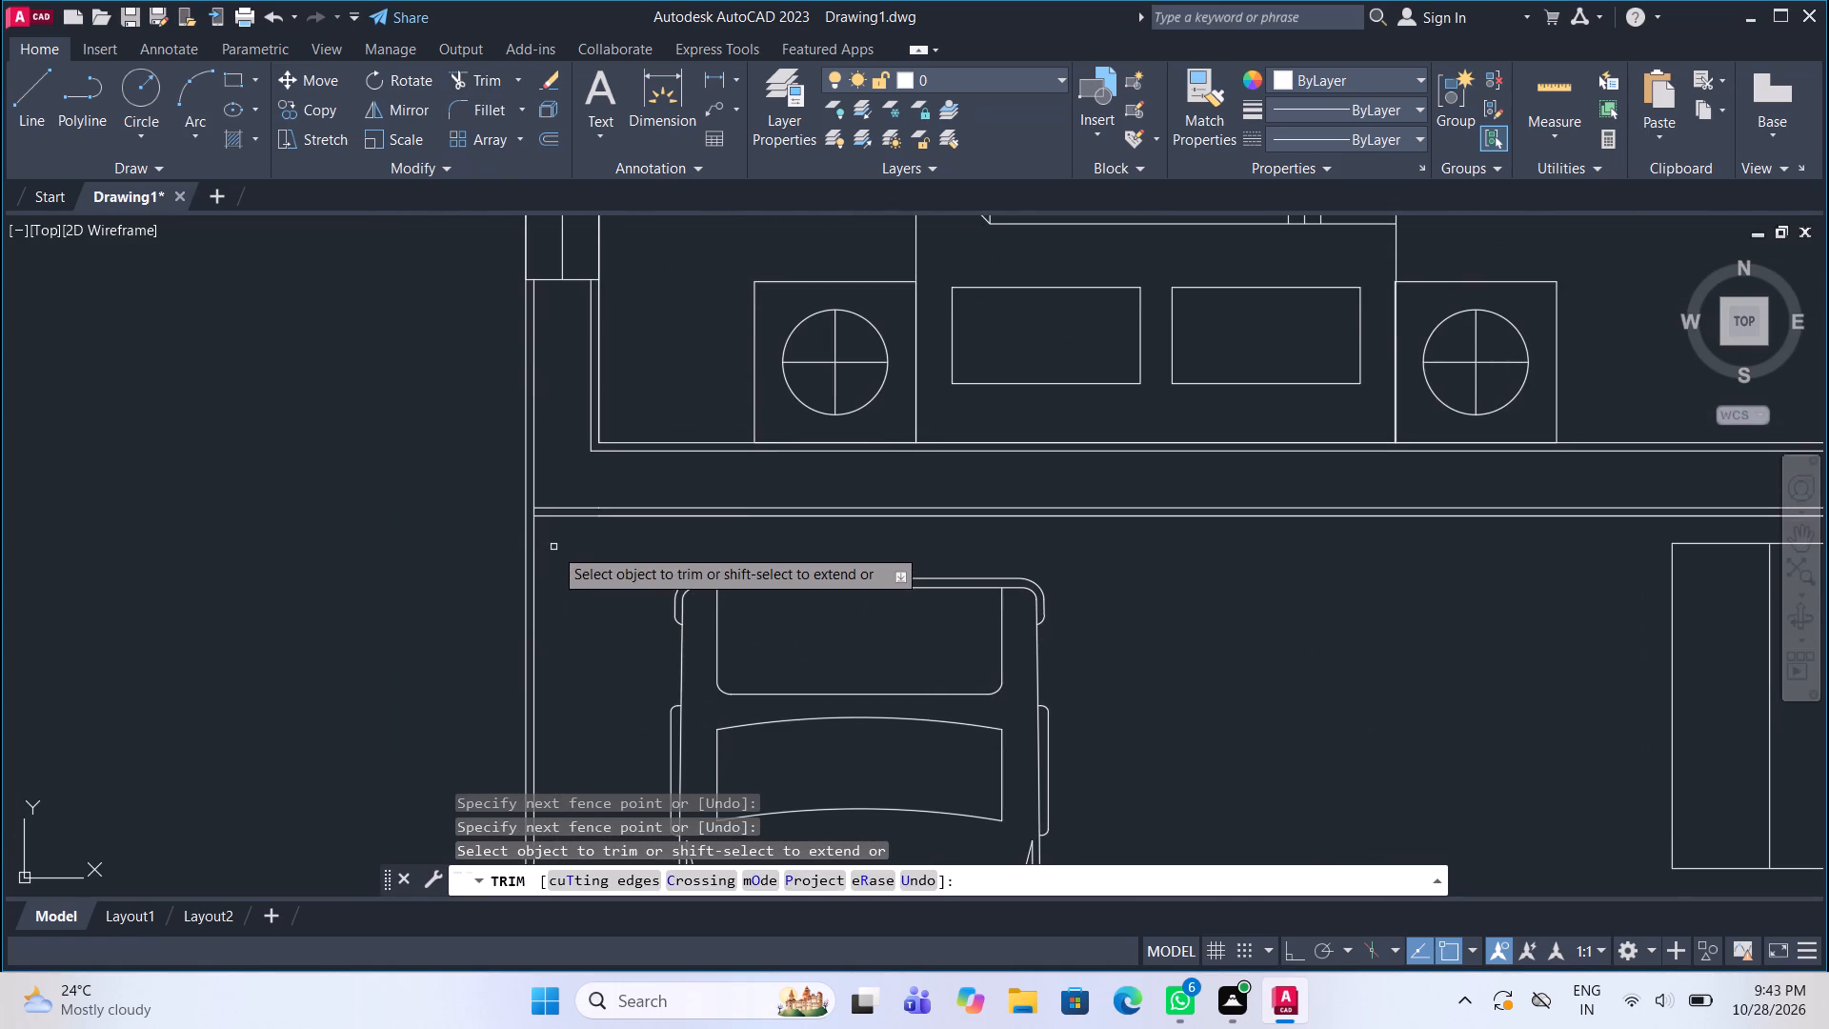
{"action": "scroll", "coordinate": [523, 520], "scroll_direction": "down", "scroll_amount": 4}
{"action": "scroll", "coordinate": [532, 645], "scroll_direction": "up", "scroll_amount": 3}
{"action": "scroll", "coordinate": [507, 630], "scroll_direction": "down", "scroll_amount": 2}
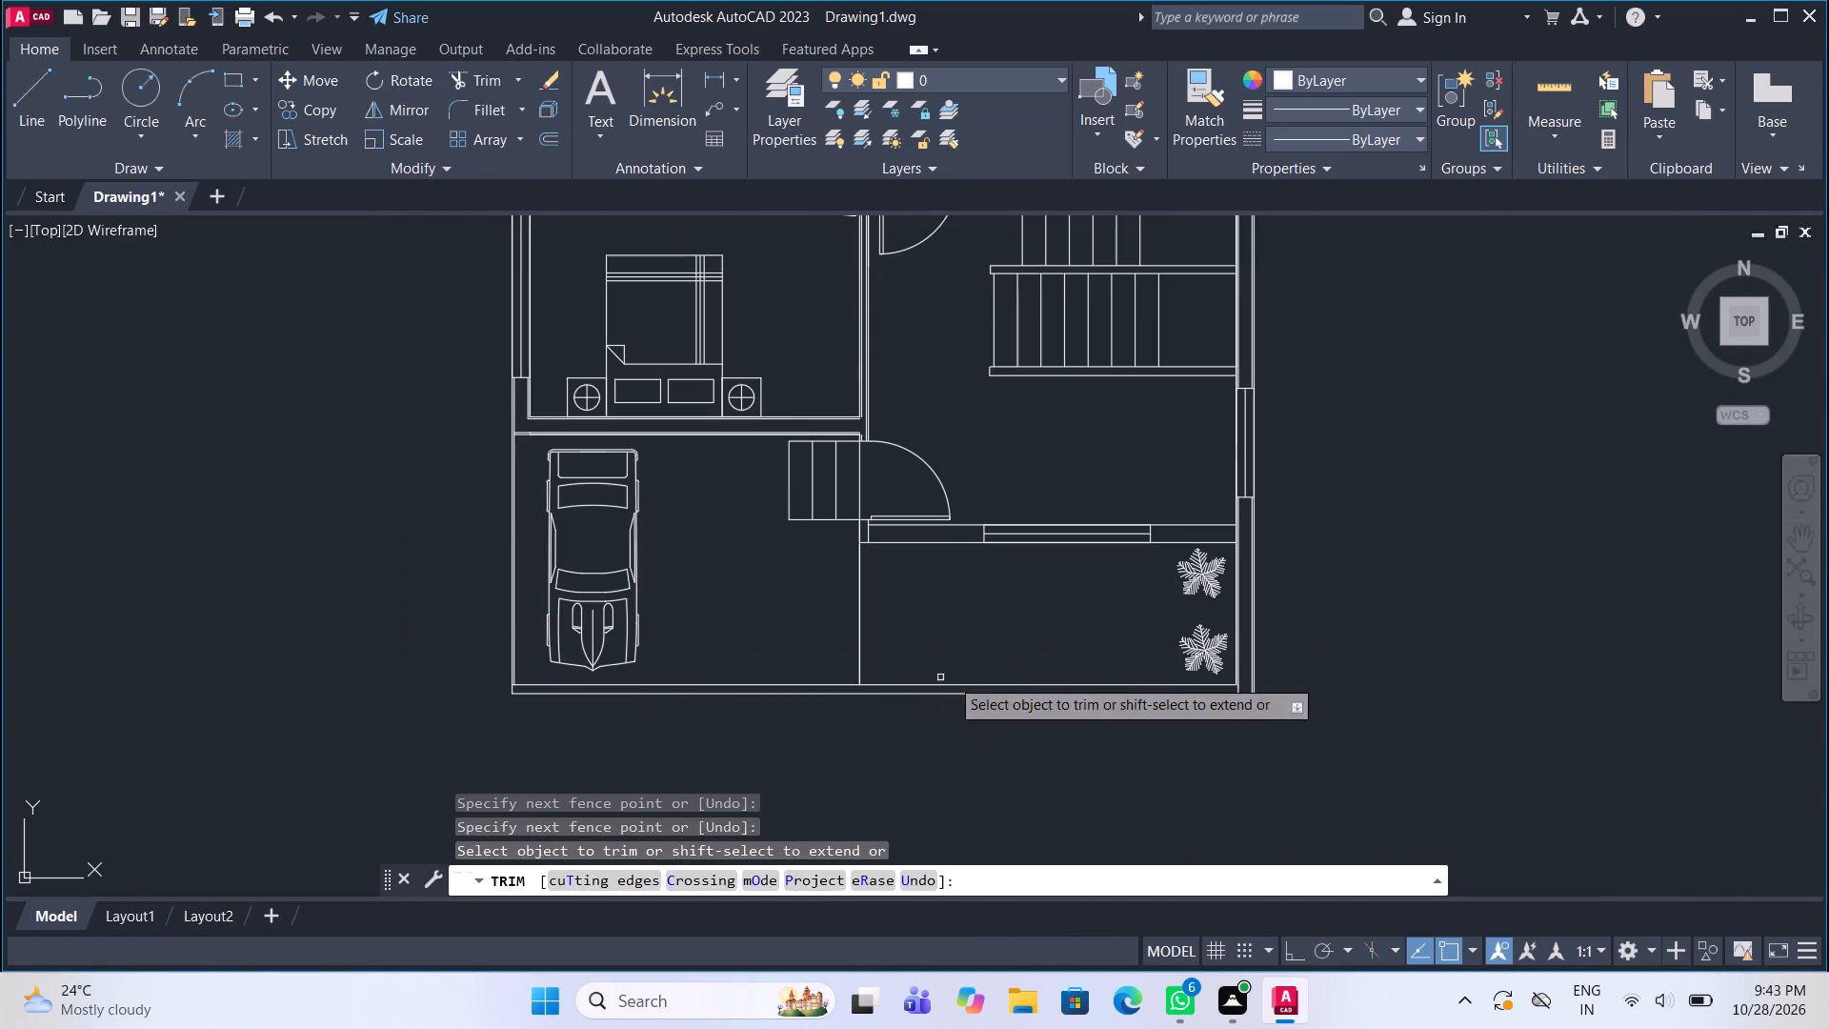
{"action": "scroll", "coordinate": [1237, 563], "scroll_direction": "up", "scroll_amount": 2}
{"action": "middle_click_drag", "start_coordinate": [1235, 562], "coordinate": [1074, 731]}
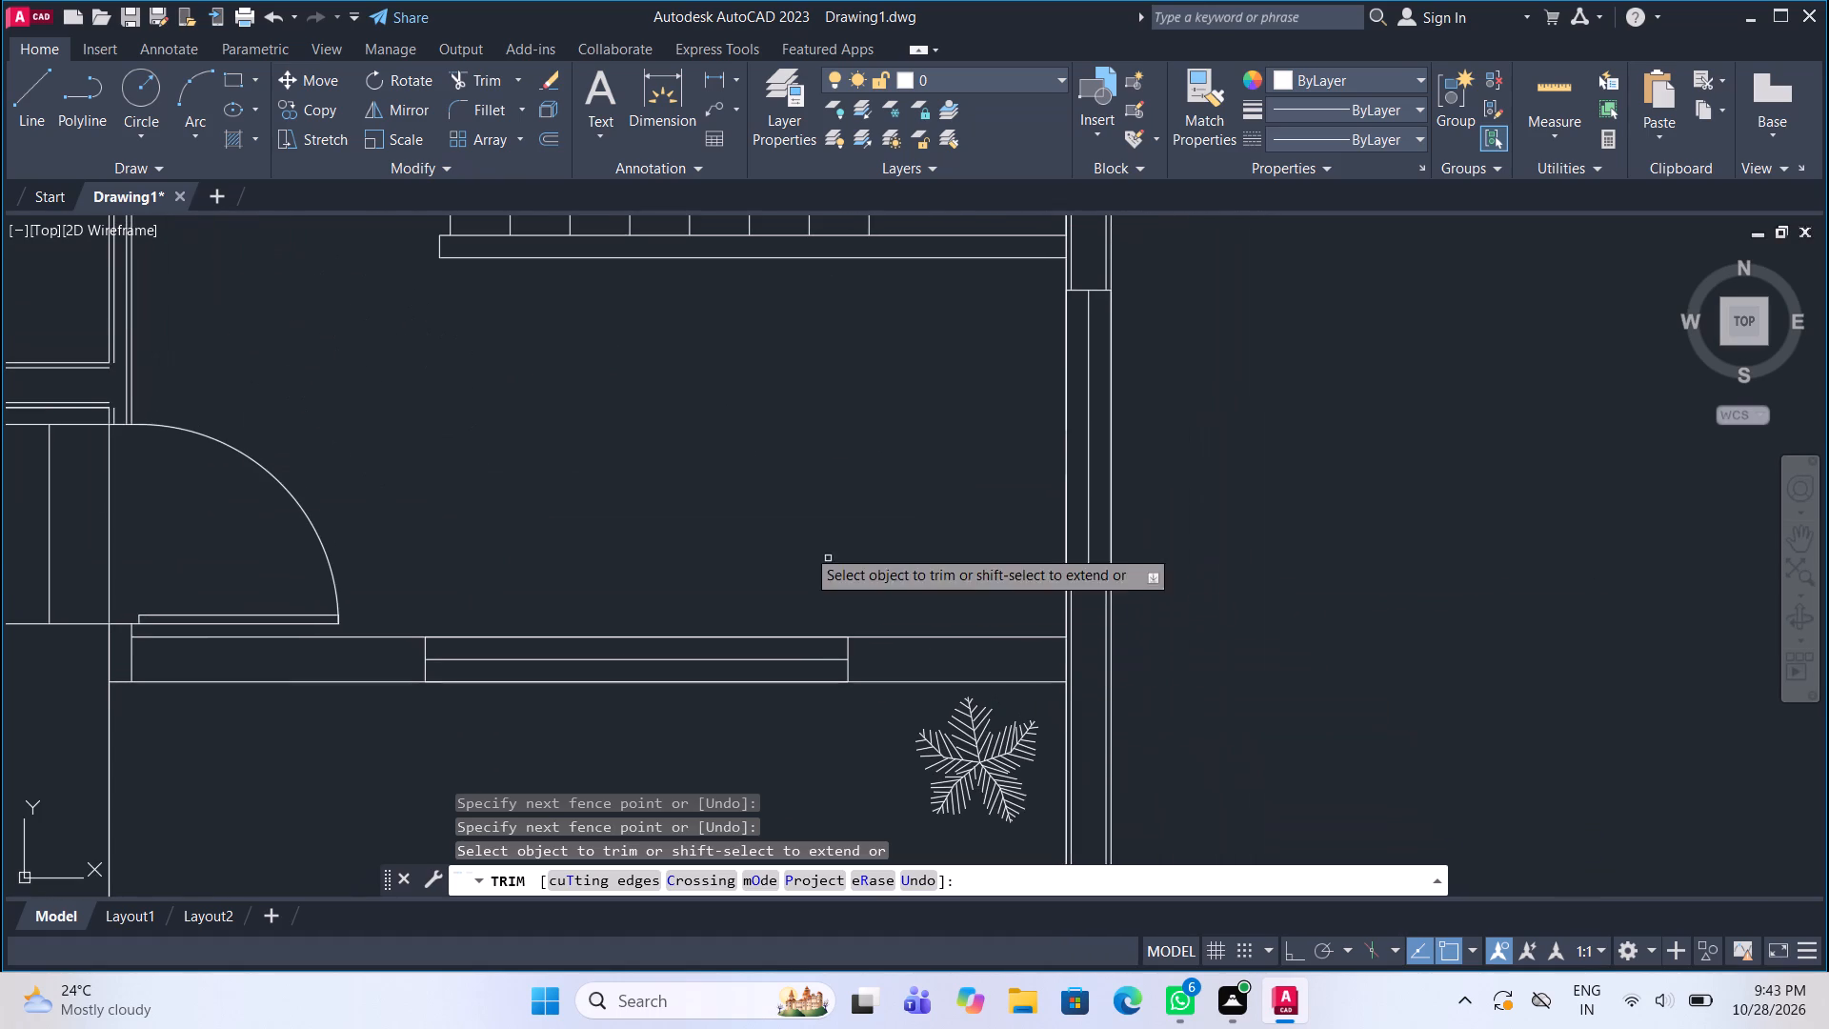
{"action": "middle_click_drag", "start_coordinate": [767, 526], "coordinate": [977, 612]}
{"action": "middle_click_drag", "start_coordinate": [767, 473], "coordinate": [799, 489]}
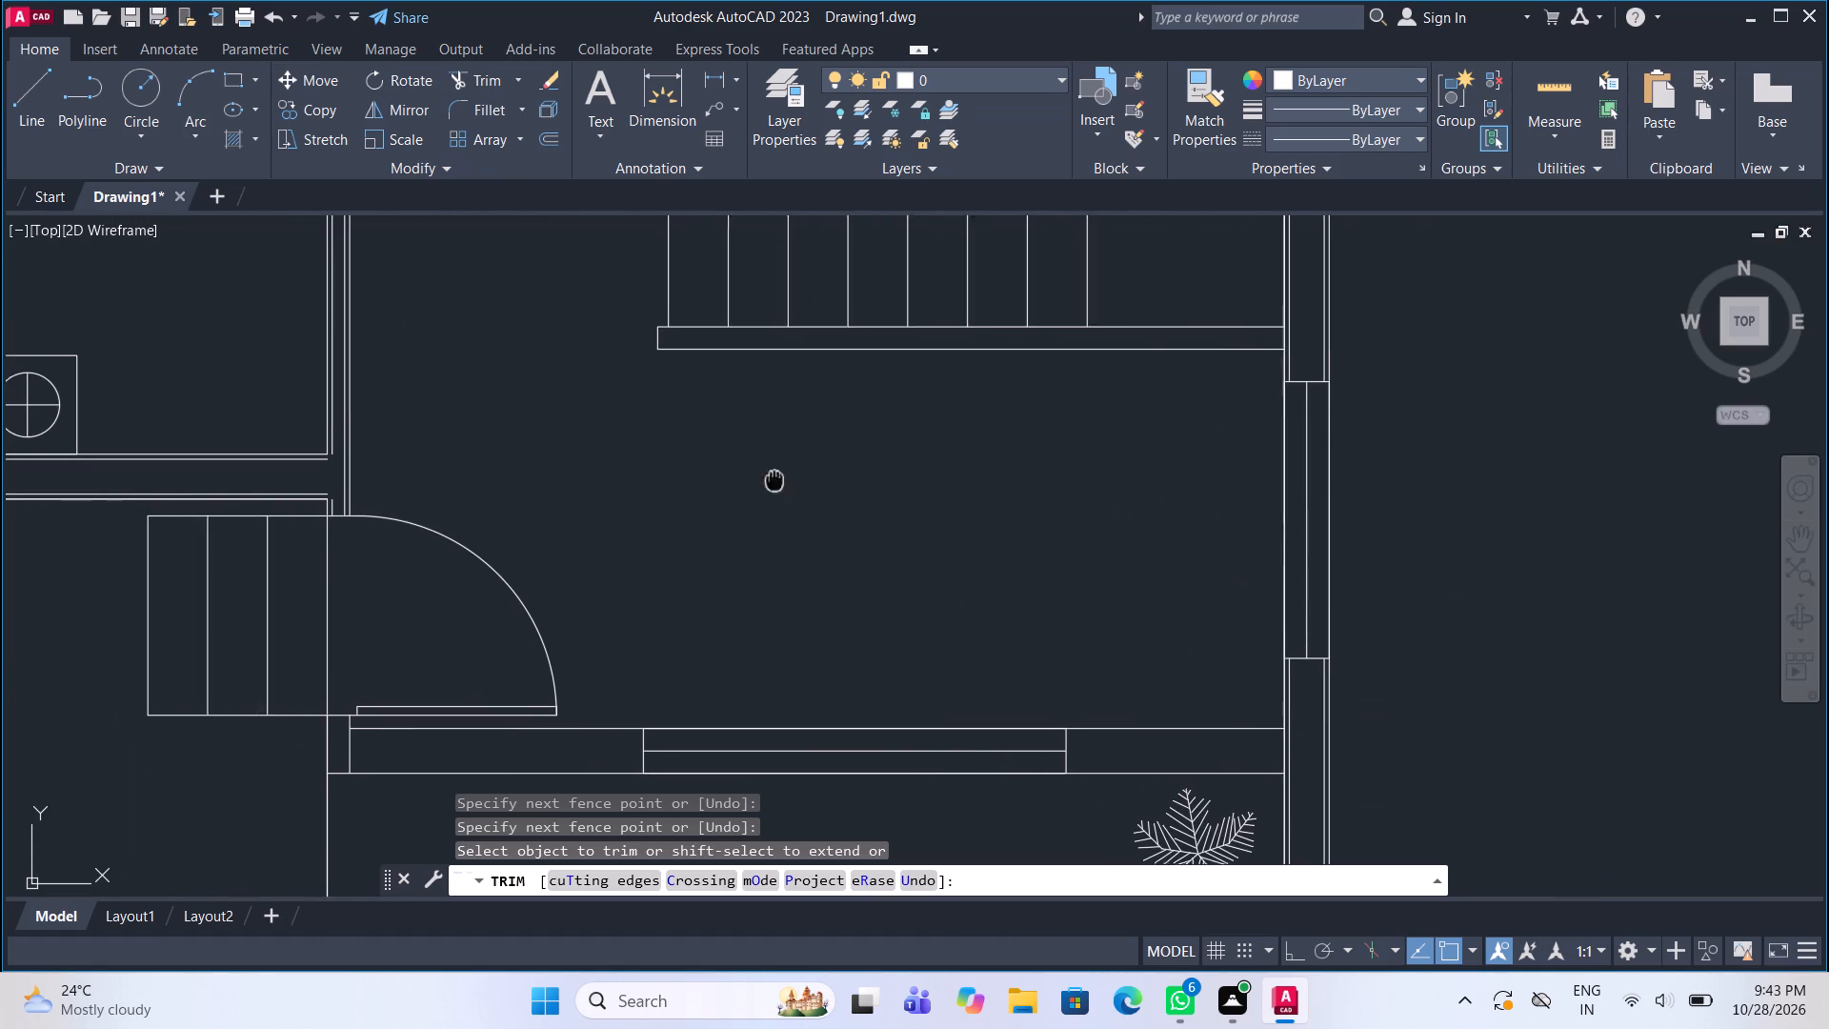
{"action": "middle_click_drag", "start_coordinate": [799, 489], "coordinate": [1065, 534]}
{"action": "left_click", "coordinate": [491, 110]}
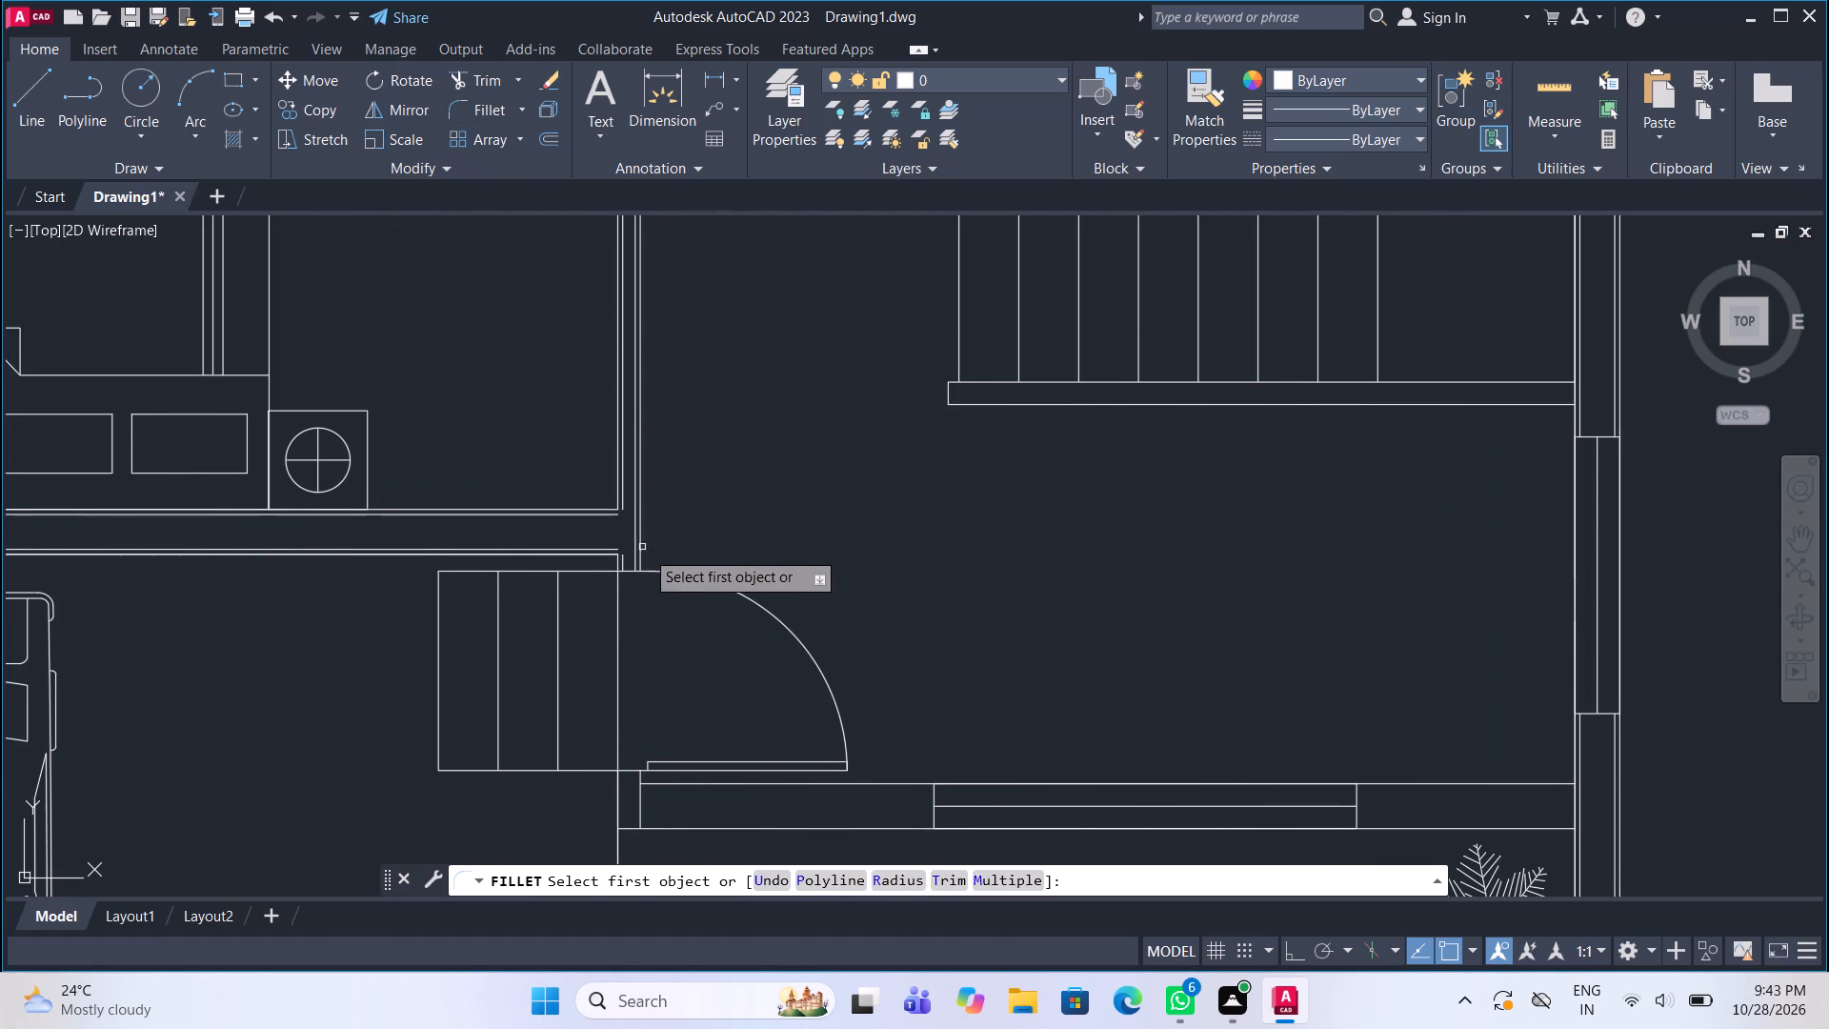
{"action": "scroll", "coordinate": [625, 536], "scroll_direction": "up", "scroll_amount": 2}
{"action": "left_click", "coordinate": [596, 482]}
{"action": "left_click", "coordinate": [591, 482]}
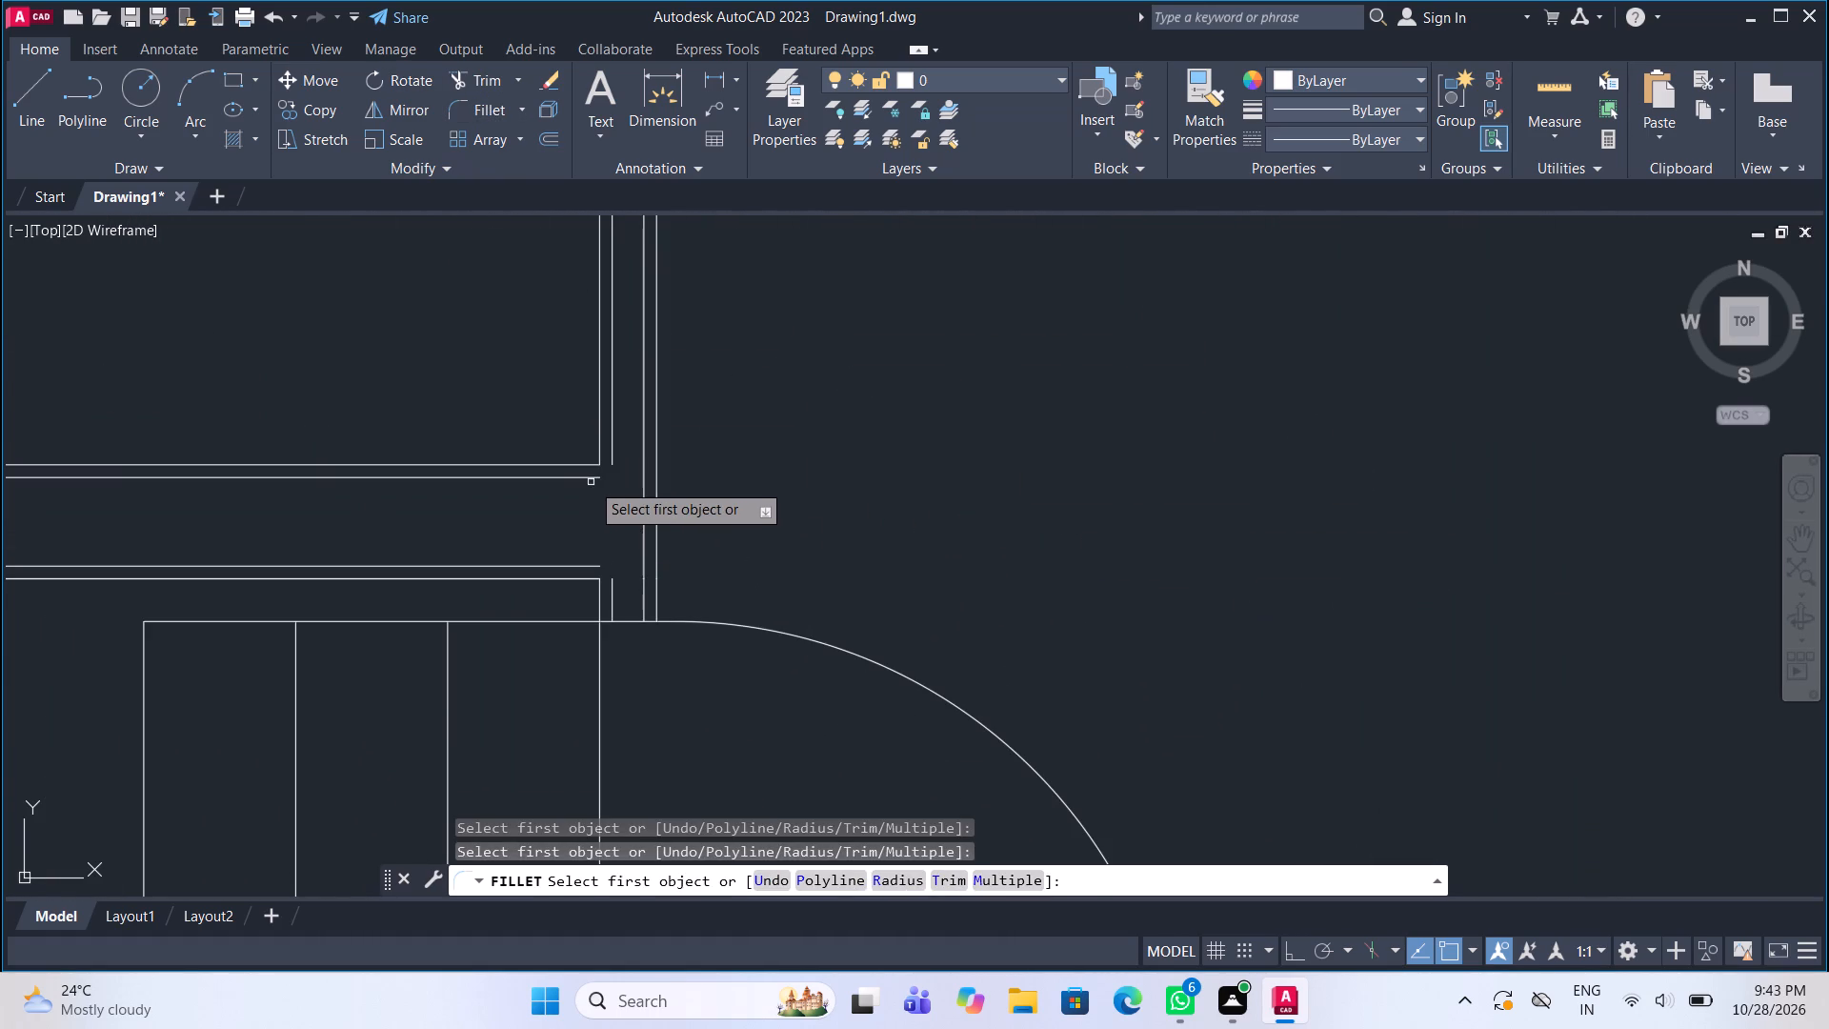
{"action": "left_click", "coordinate": [593, 479]}
{"action": "left_click", "coordinate": [608, 454]}
{"action": "left_click", "coordinate": [612, 449]}
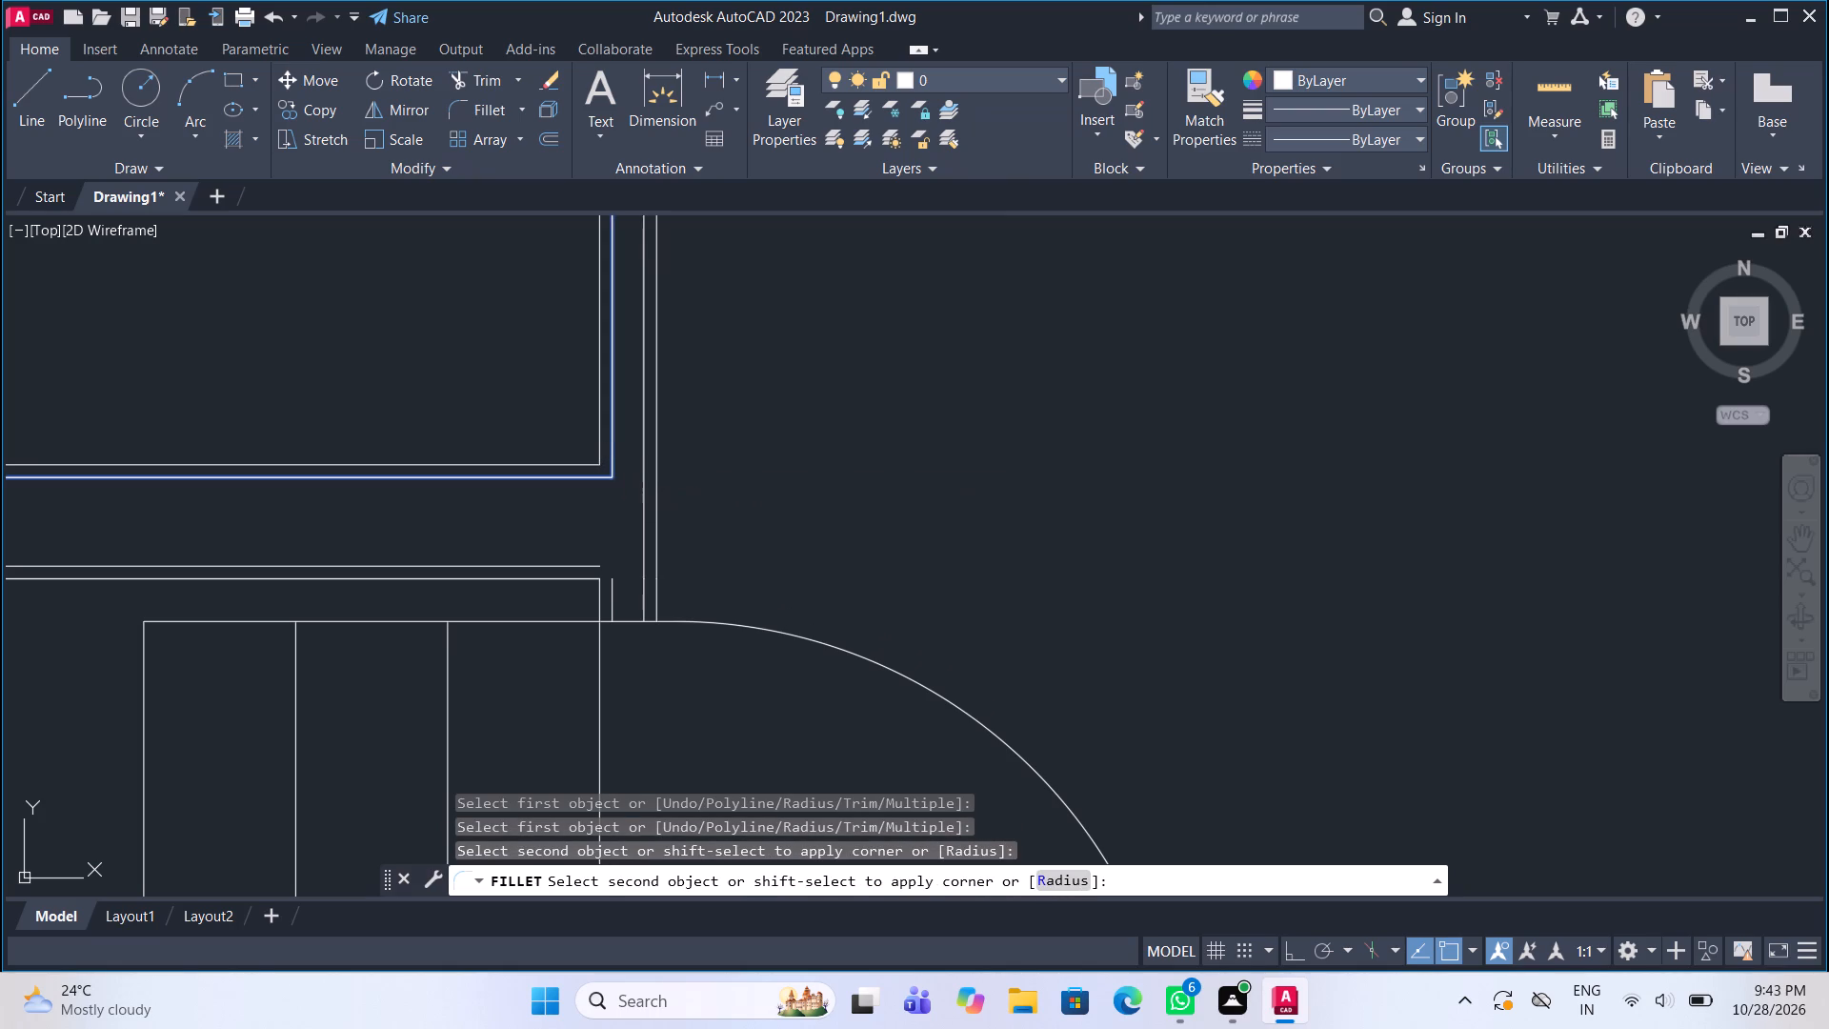
Fillet the car porch wall's inner offset line with the short vertical offset line above the entrance door.
{"action": "left_click", "coordinate": [458, 112]}
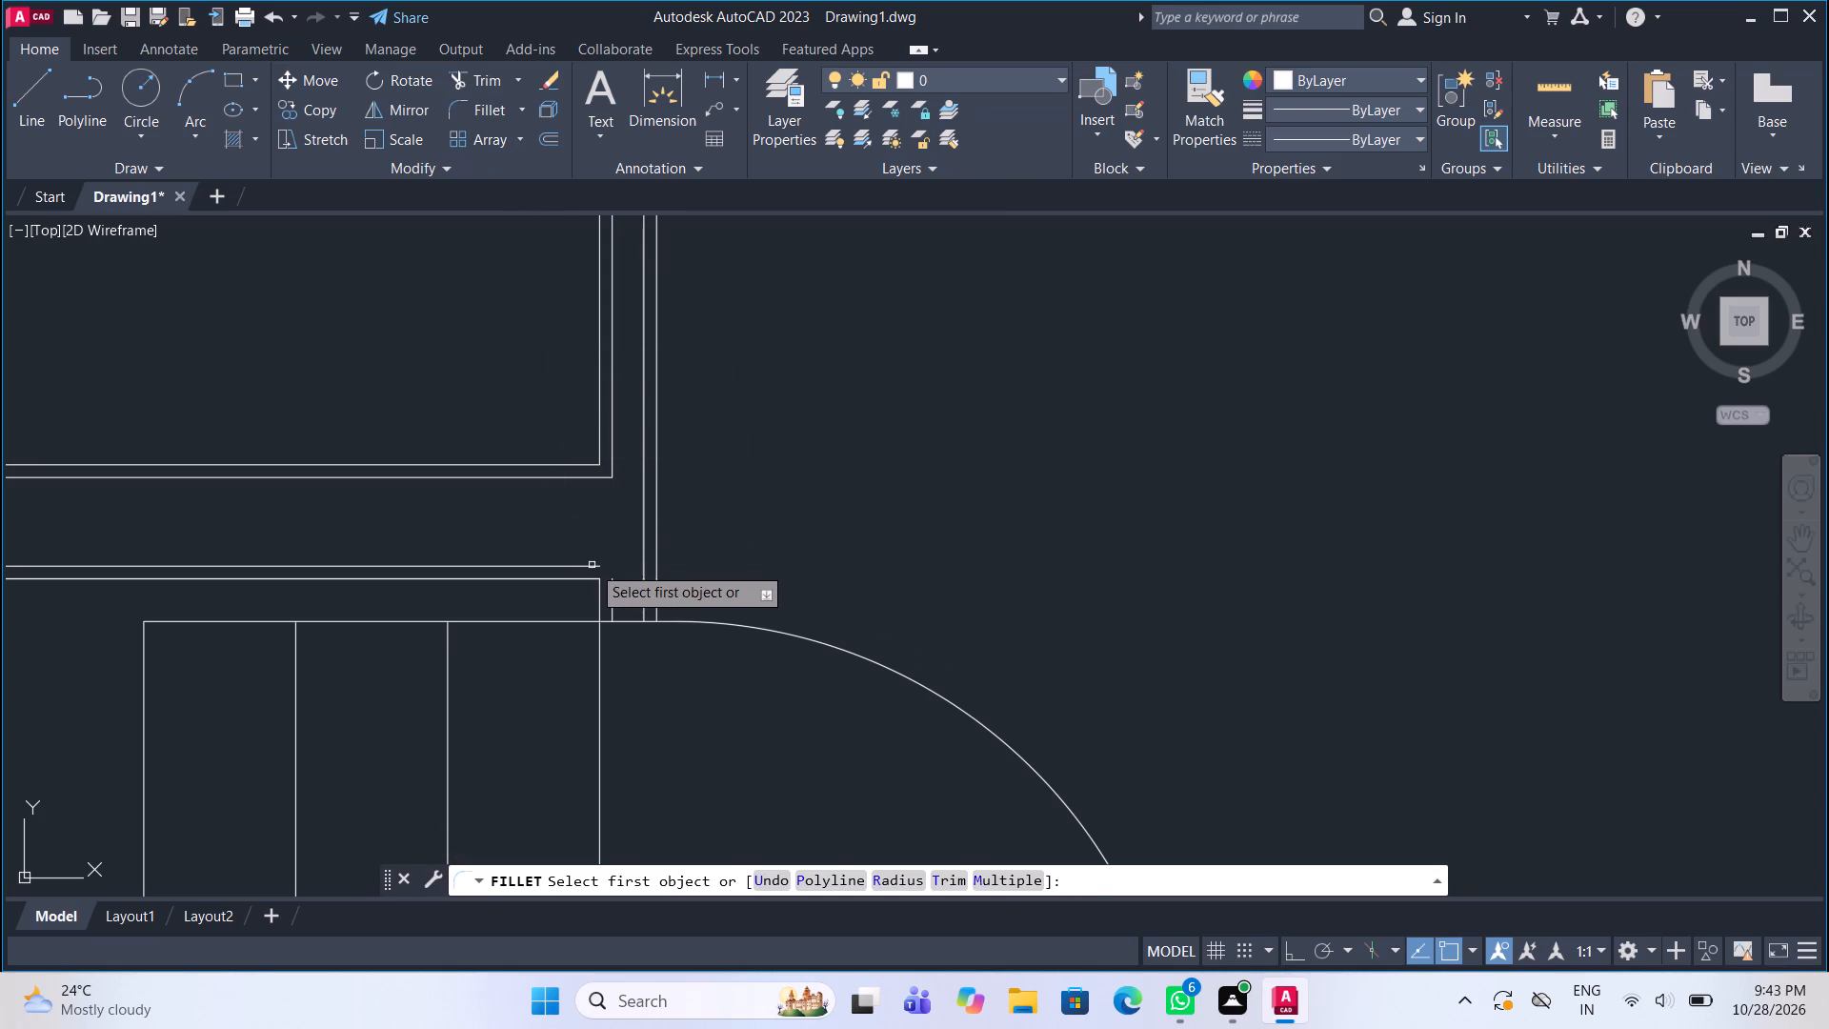
{"action": "left_click", "coordinate": [592, 565]}
{"action": "left_click", "coordinate": [613, 595]}
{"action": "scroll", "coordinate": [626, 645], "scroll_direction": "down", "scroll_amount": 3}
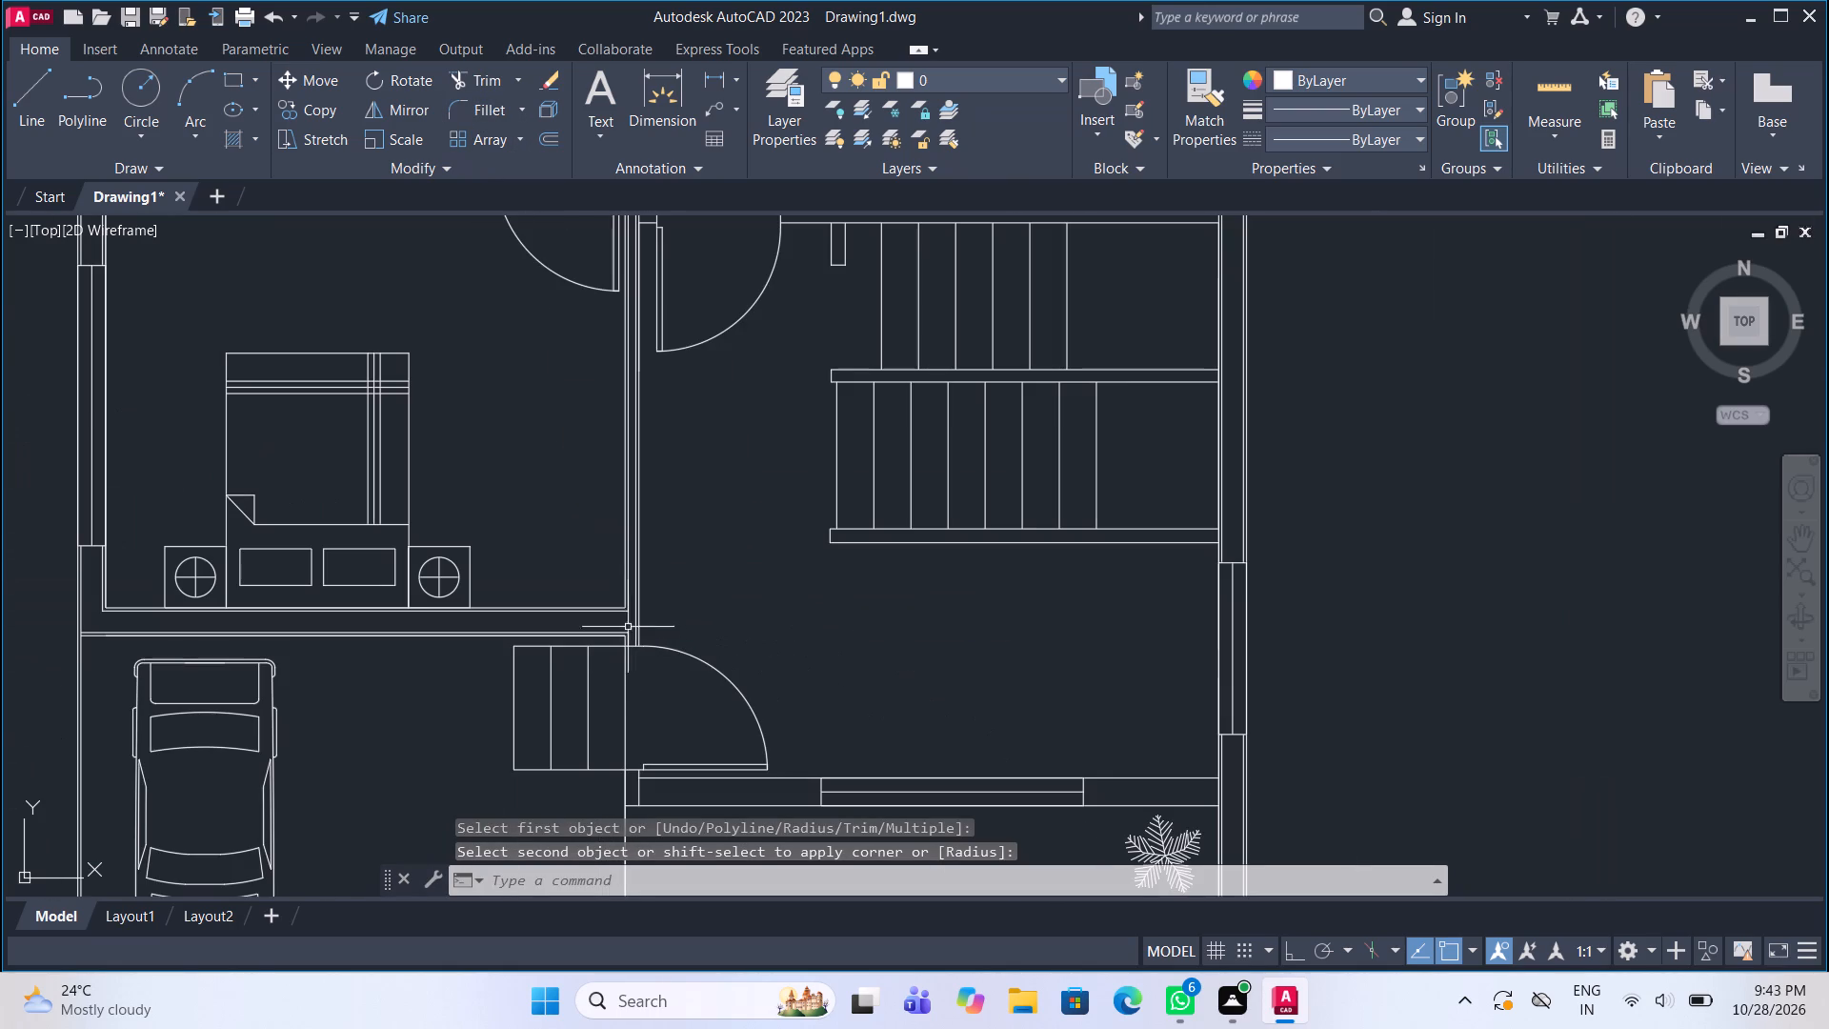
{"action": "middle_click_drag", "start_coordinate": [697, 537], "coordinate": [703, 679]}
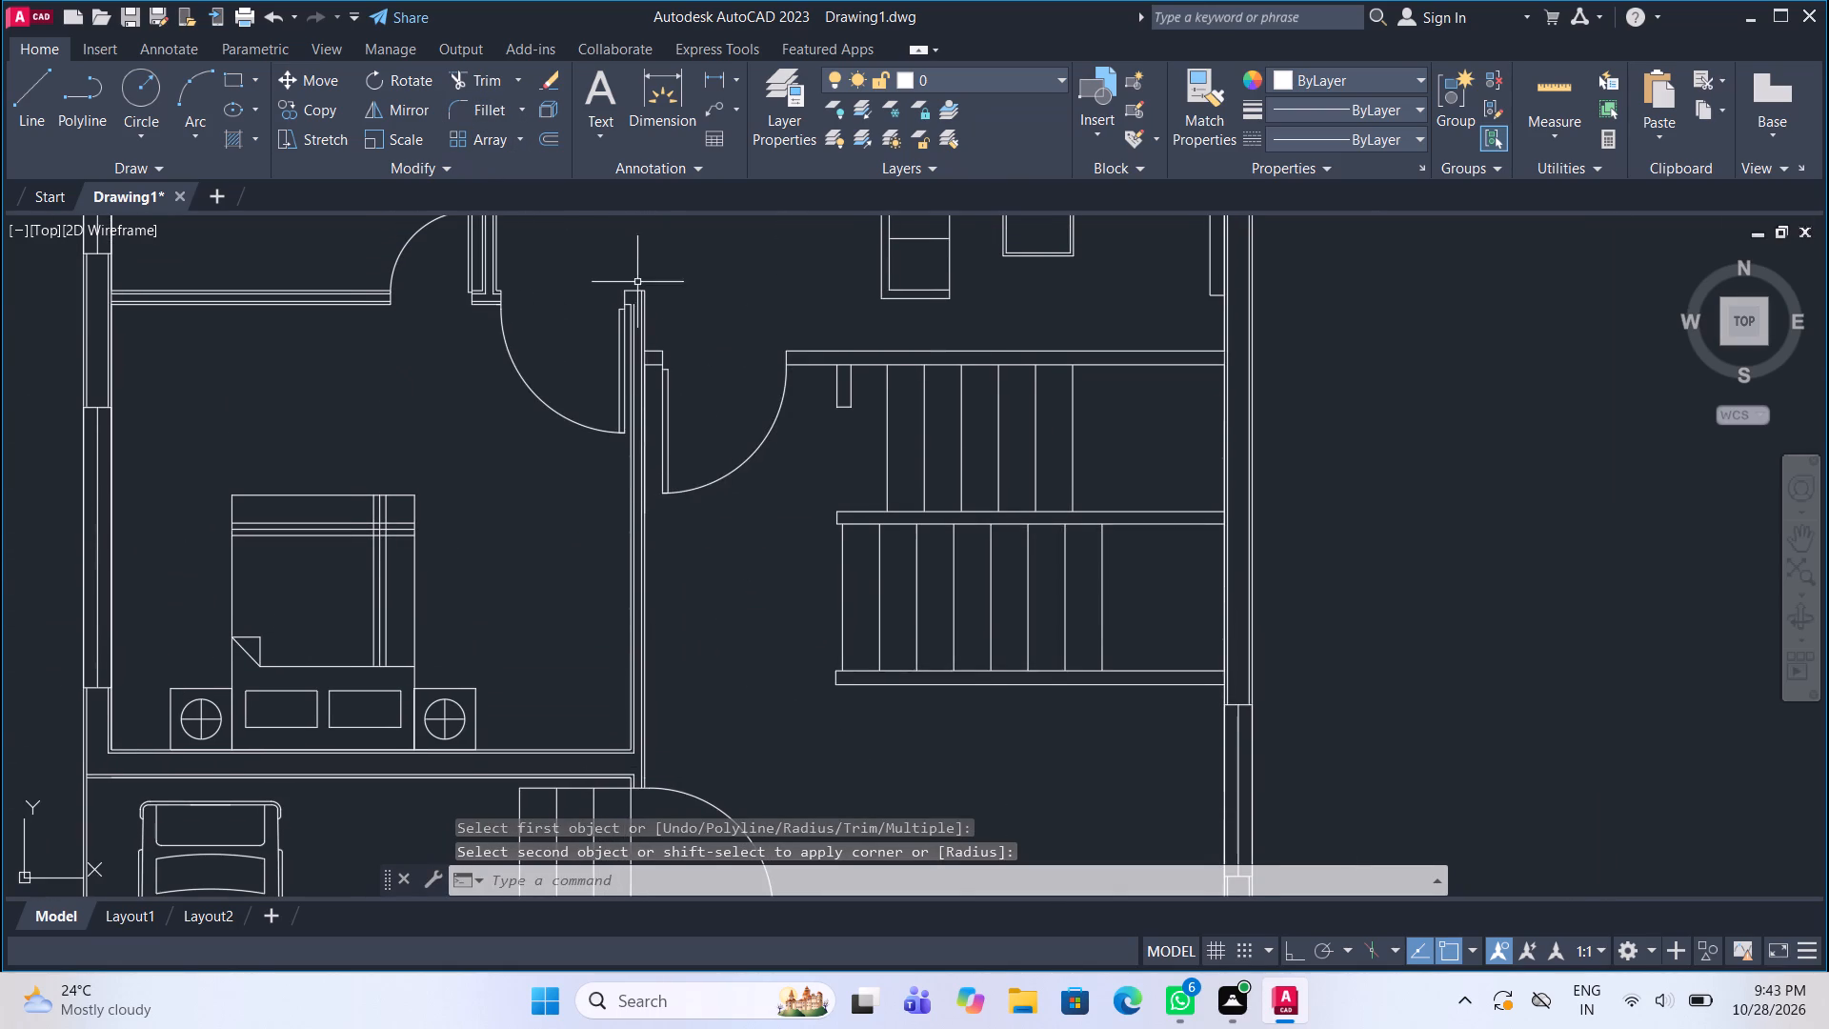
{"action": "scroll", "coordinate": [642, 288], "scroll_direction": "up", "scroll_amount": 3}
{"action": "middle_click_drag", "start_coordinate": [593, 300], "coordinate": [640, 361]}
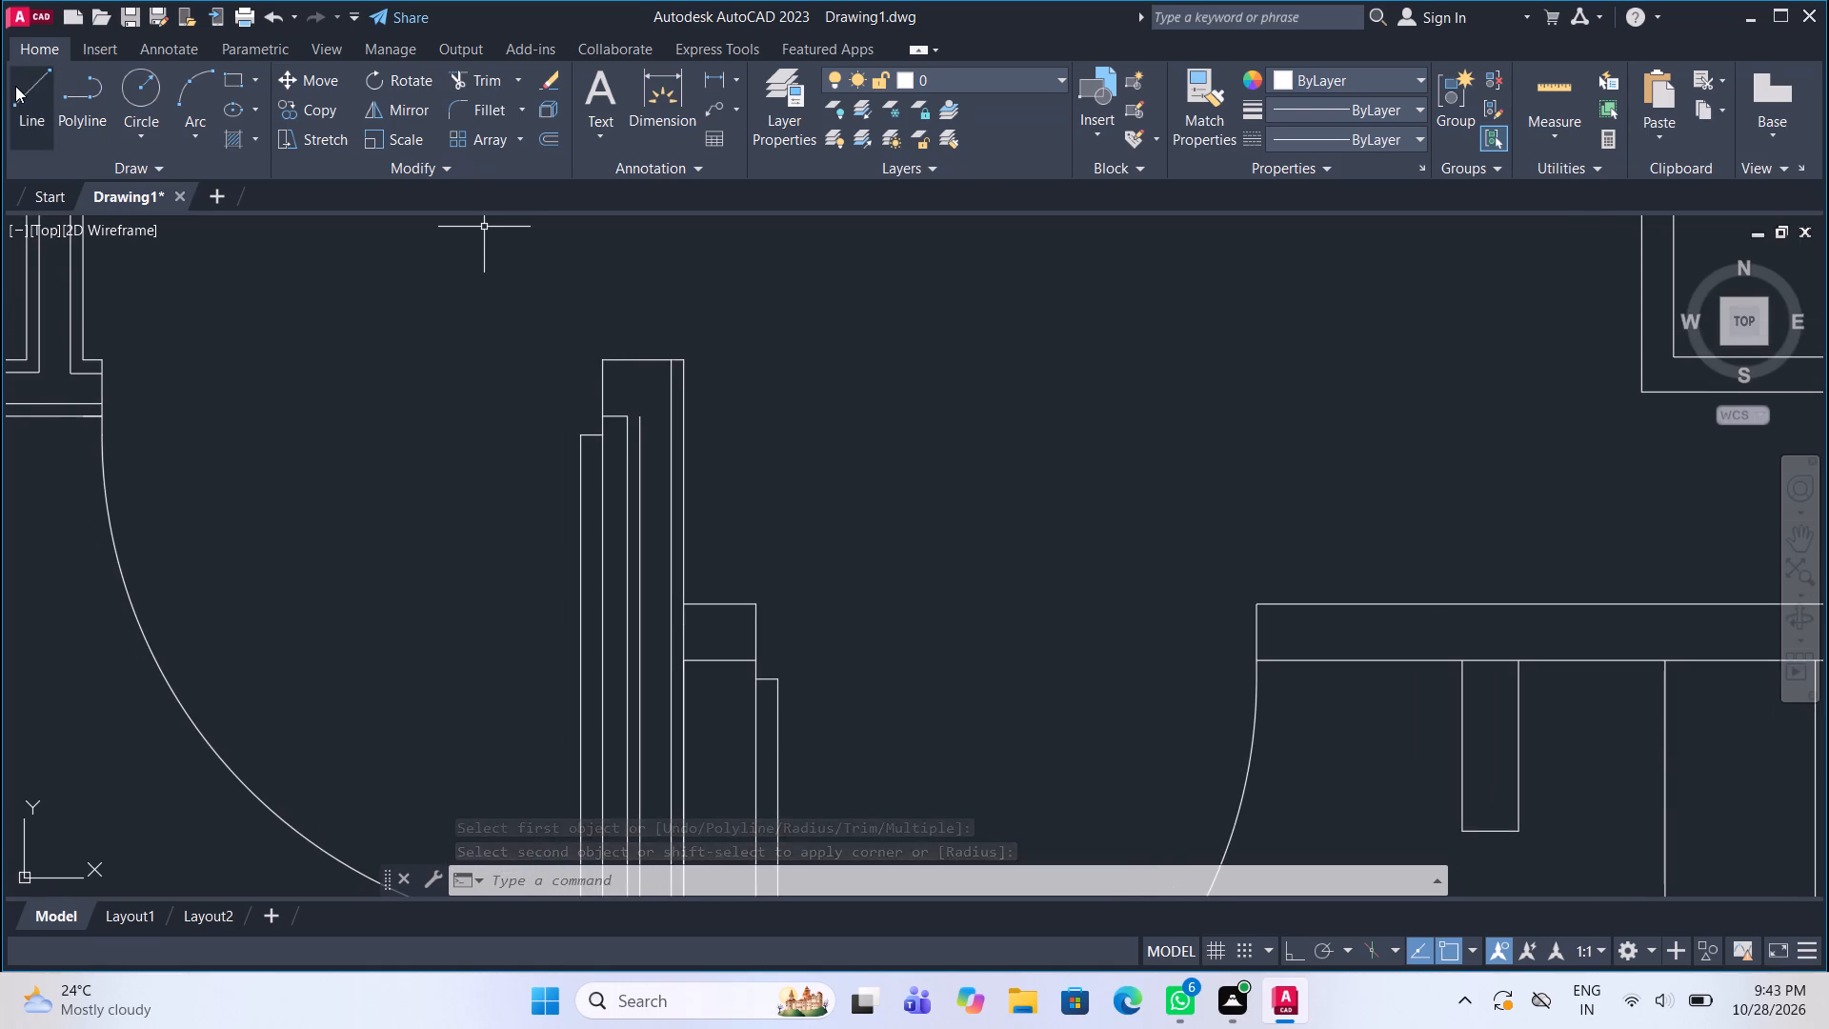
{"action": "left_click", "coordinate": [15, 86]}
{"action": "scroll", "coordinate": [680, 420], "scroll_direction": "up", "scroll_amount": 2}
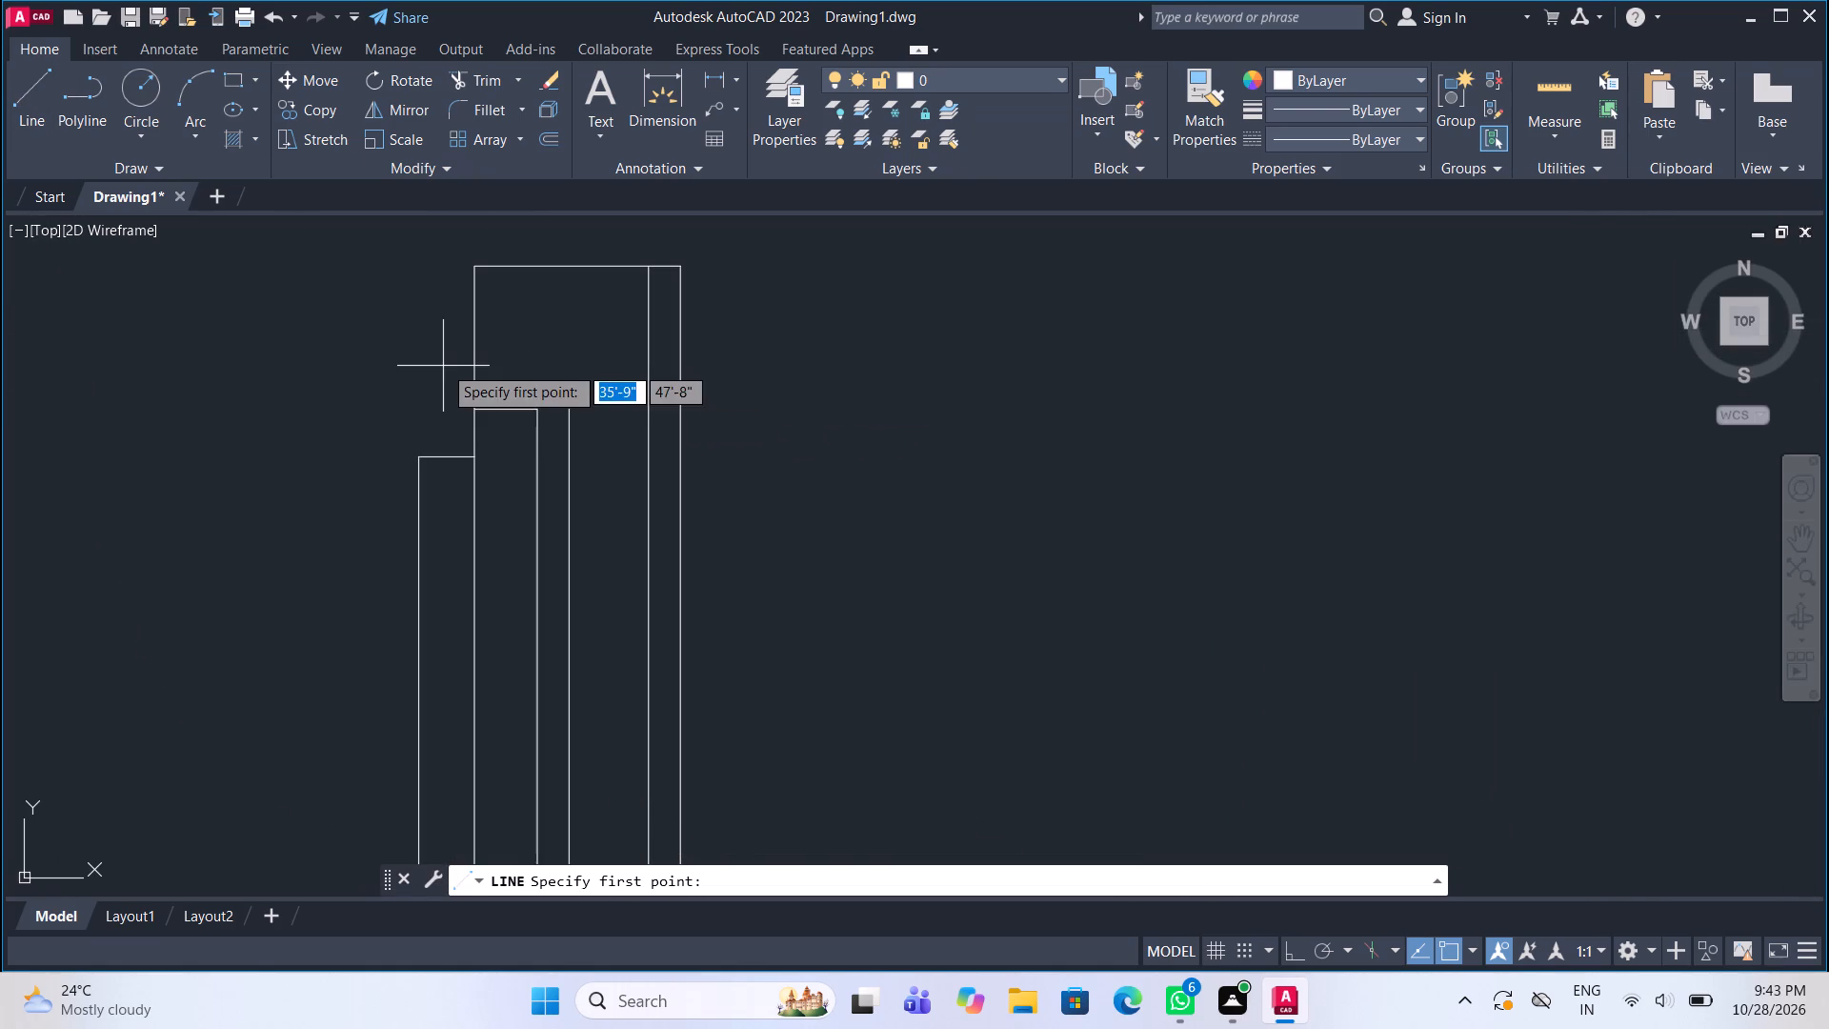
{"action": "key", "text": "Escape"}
Offset the short jamb line above the bedroom door leaf and the wall end's top face line 1" into the wall.
{"action": "left_click", "coordinate": [514, 406]}
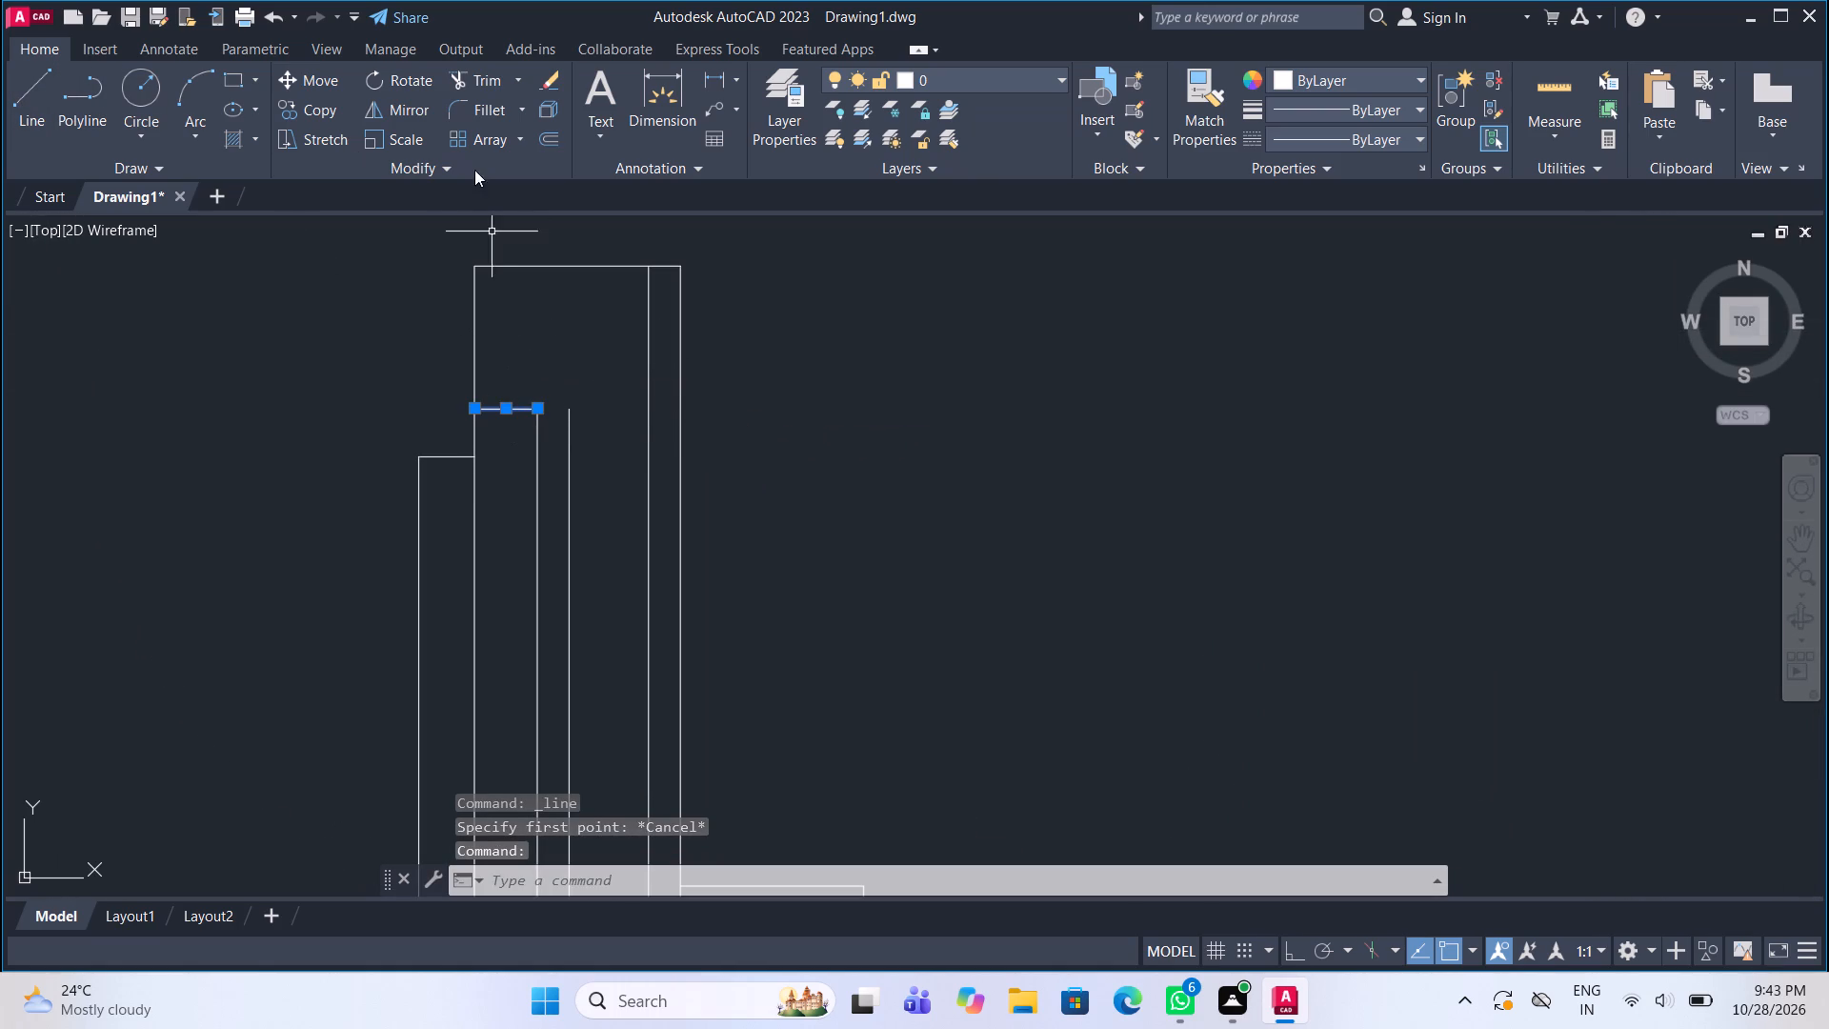
{"action": "left_click", "coordinate": [543, 138]}
{"action": "left_click", "coordinate": [520, 411]}
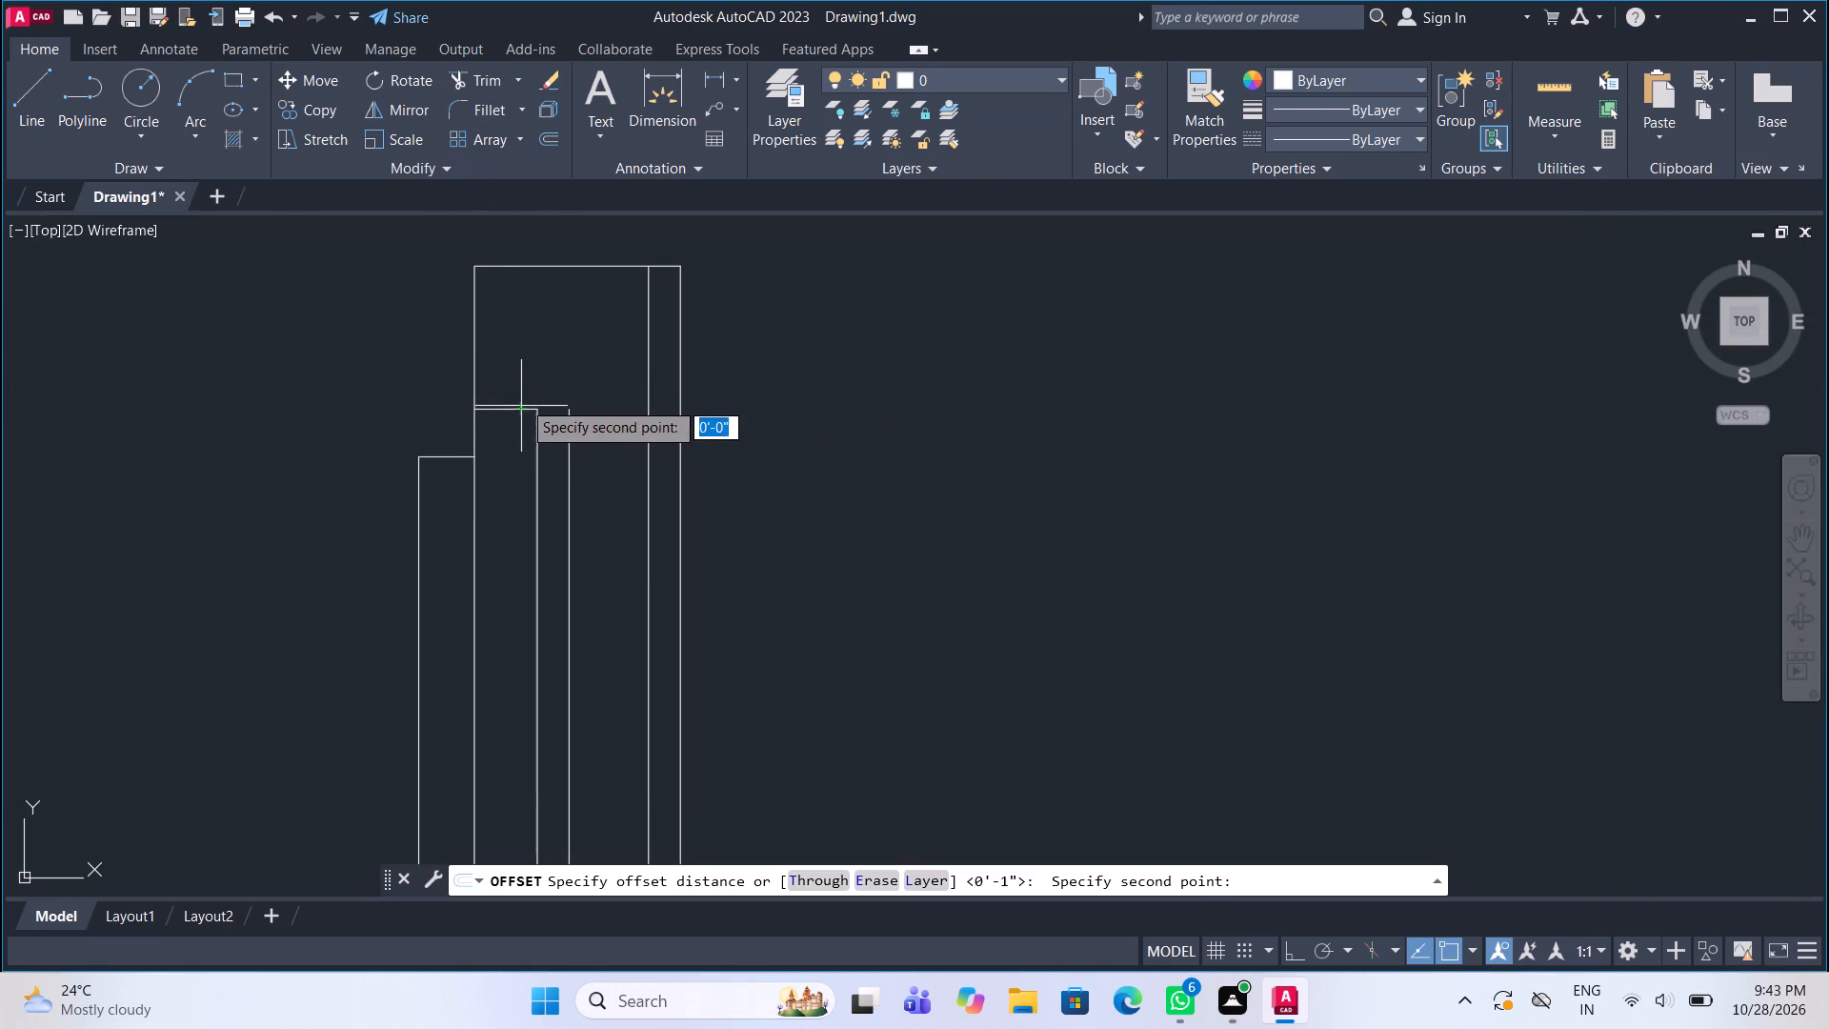
{"action": "type", "text": "1\""}
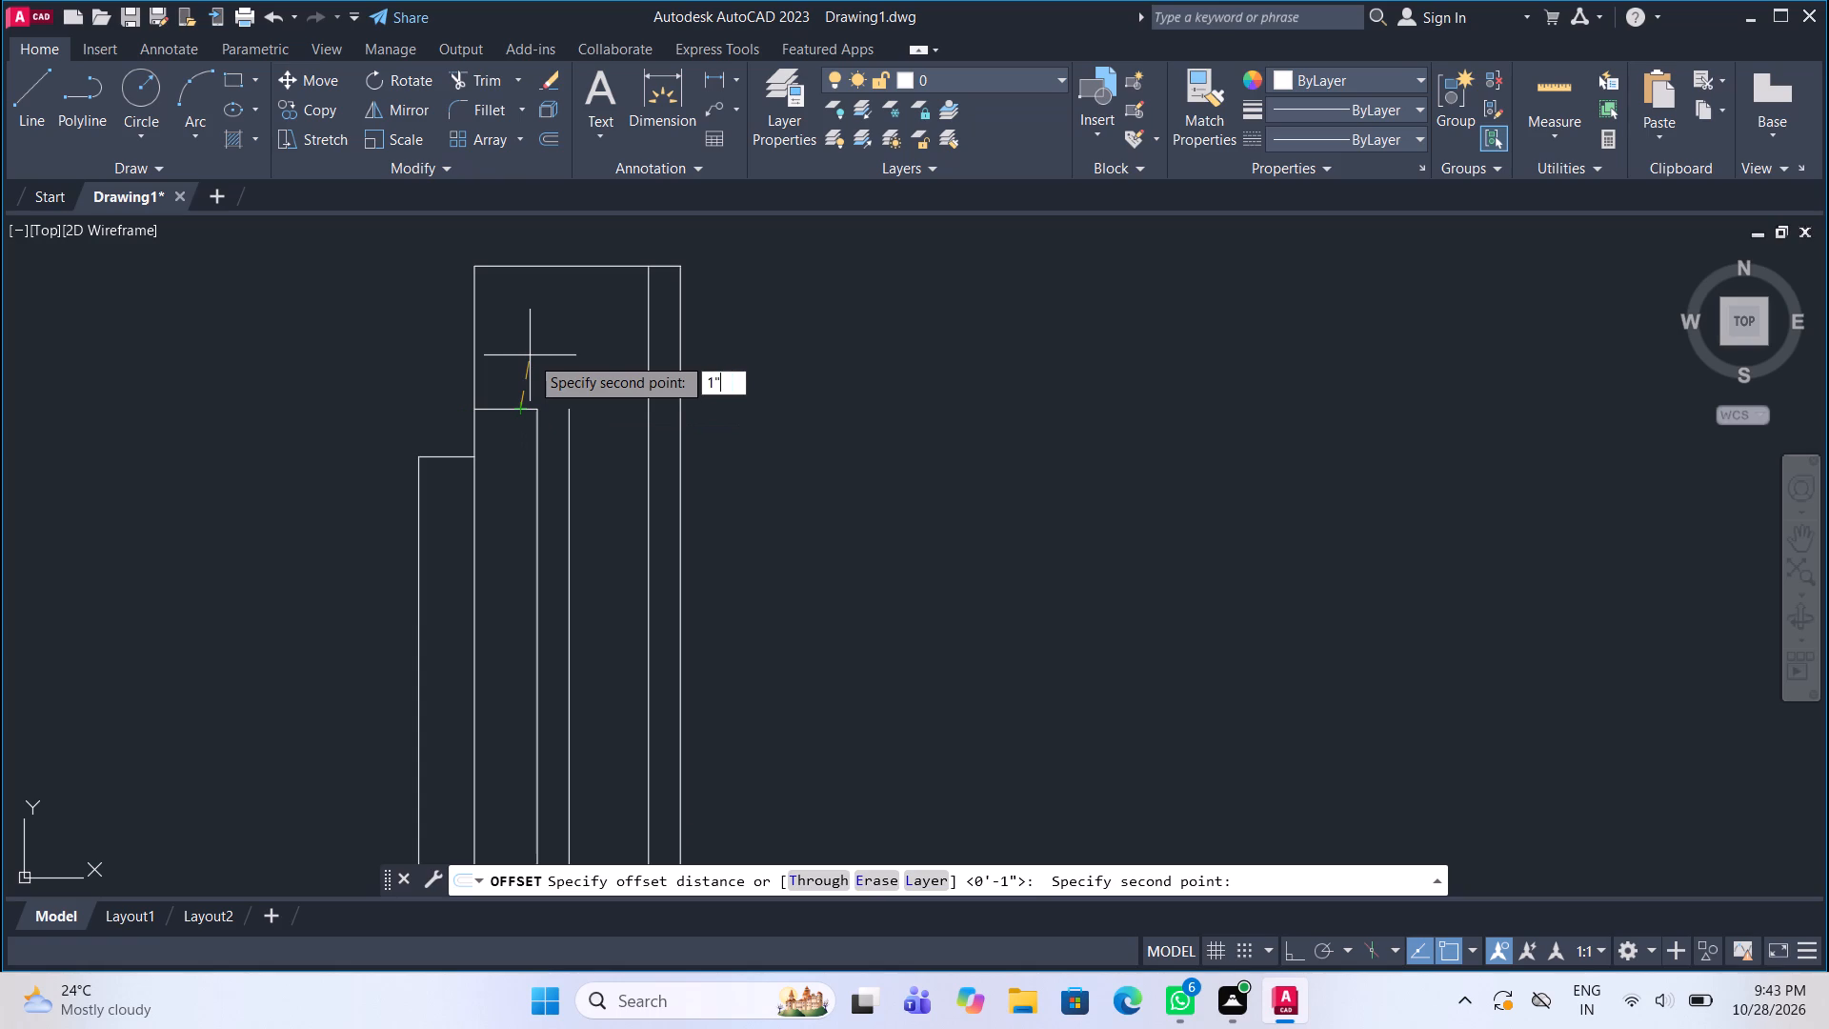
{"action": "key", "text": "Return"}
{"action": "left_click", "coordinate": [533, 345]}
{"action": "left_click", "coordinate": [518, 266]}
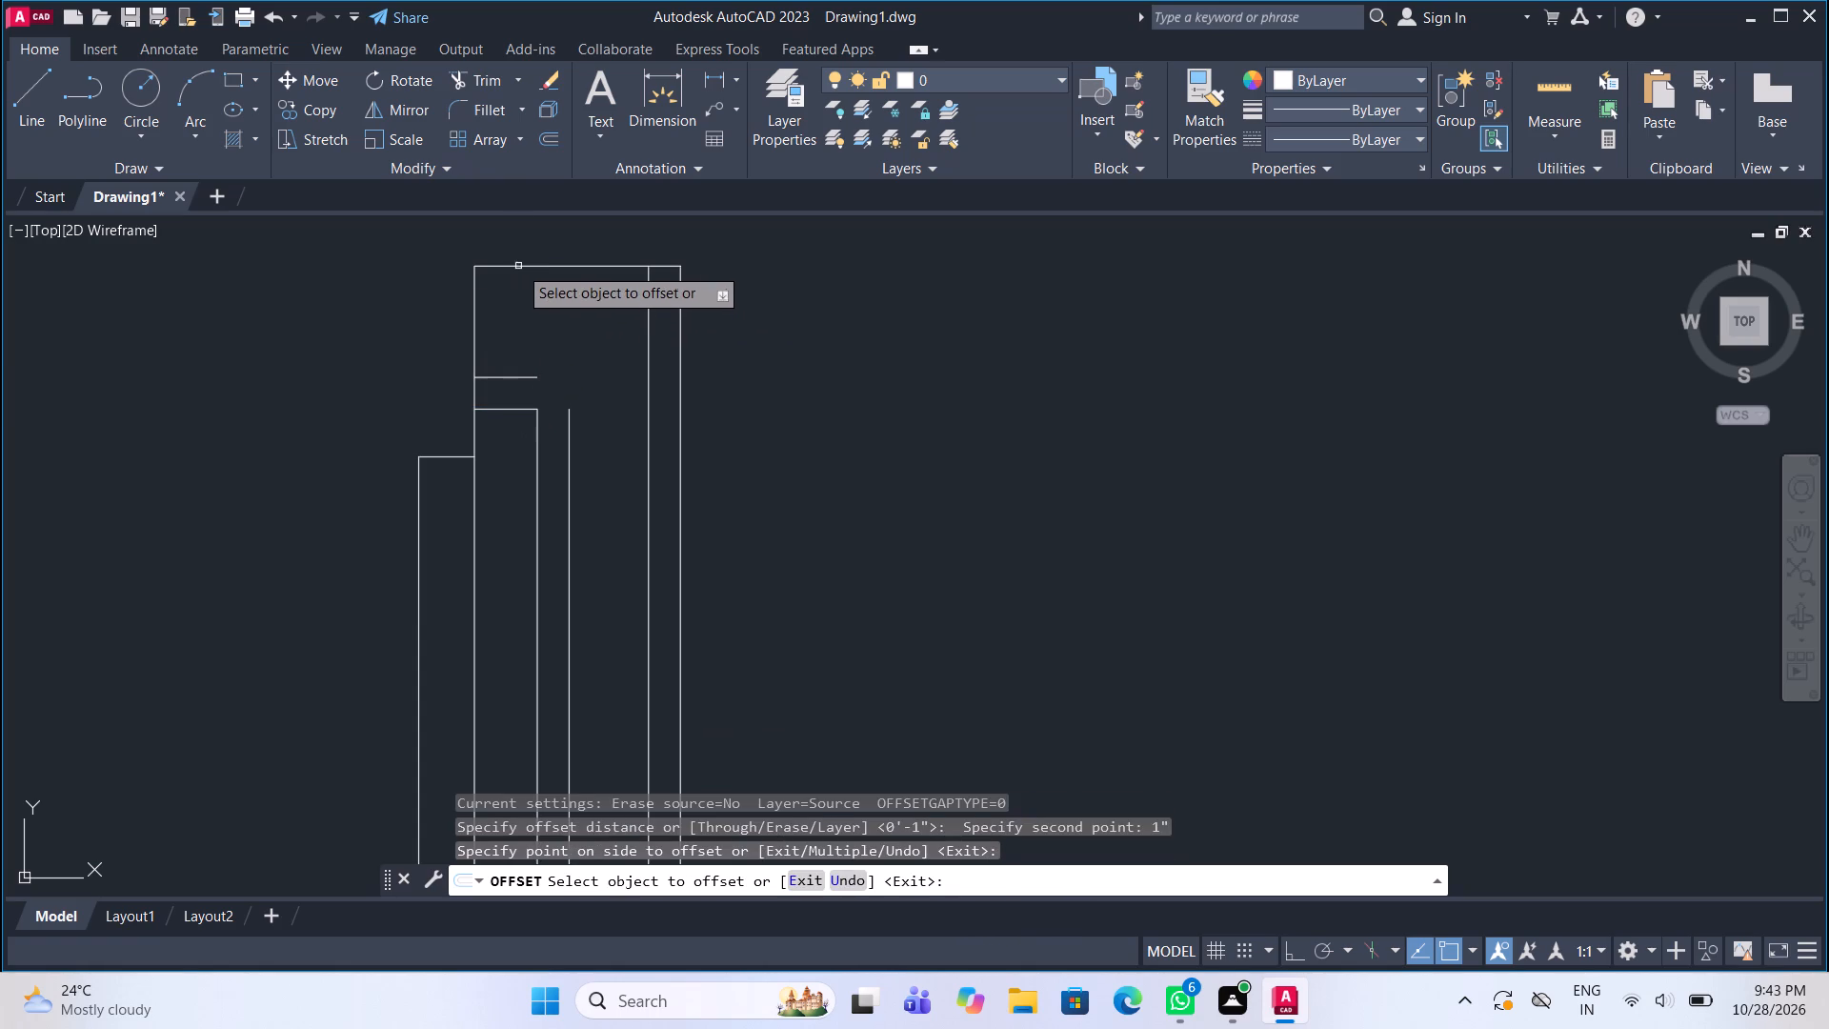
{"action": "left_click", "coordinate": [529, 299]}
Fillet the two new horizontal offset lines with the wall's vertical offset lines to form square inner corners at the wall end.
{"action": "left_click_drag", "start_coordinate": [477, 100], "coordinate": [486, 112]}
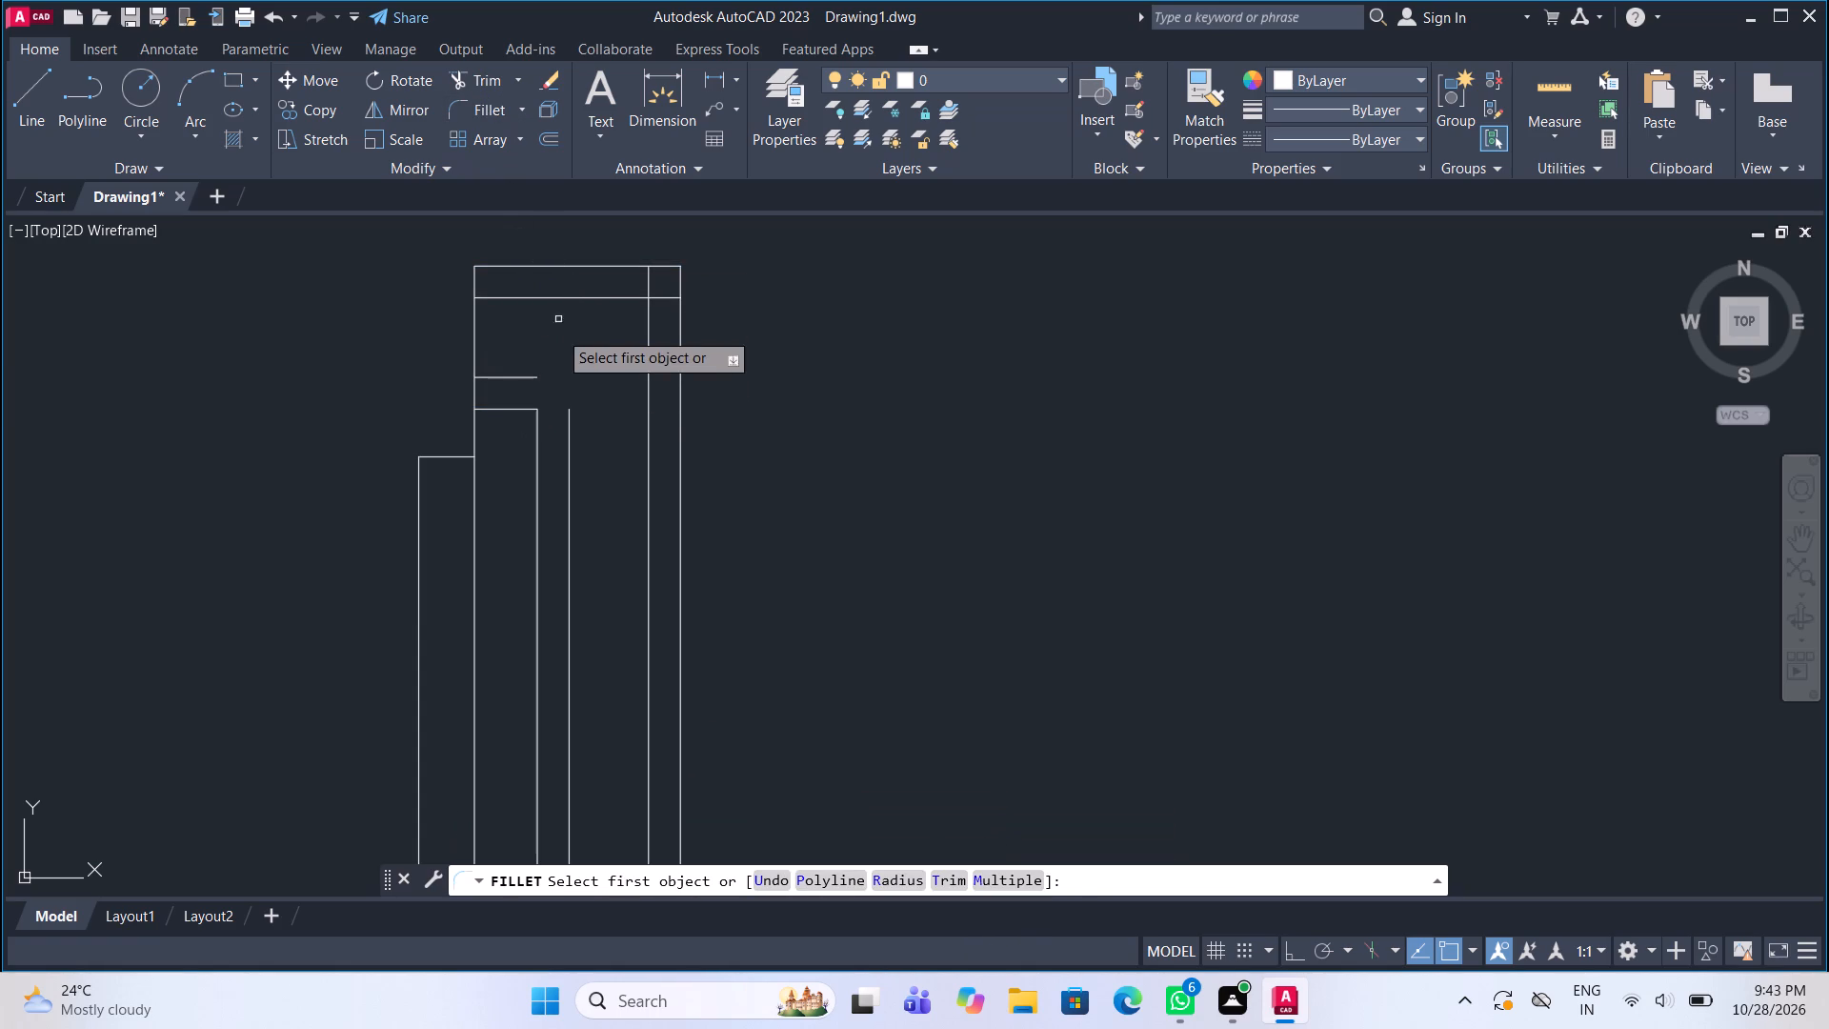
{"action": "left_click", "coordinate": [513, 383]}
{"action": "left_click", "coordinate": [519, 379]}
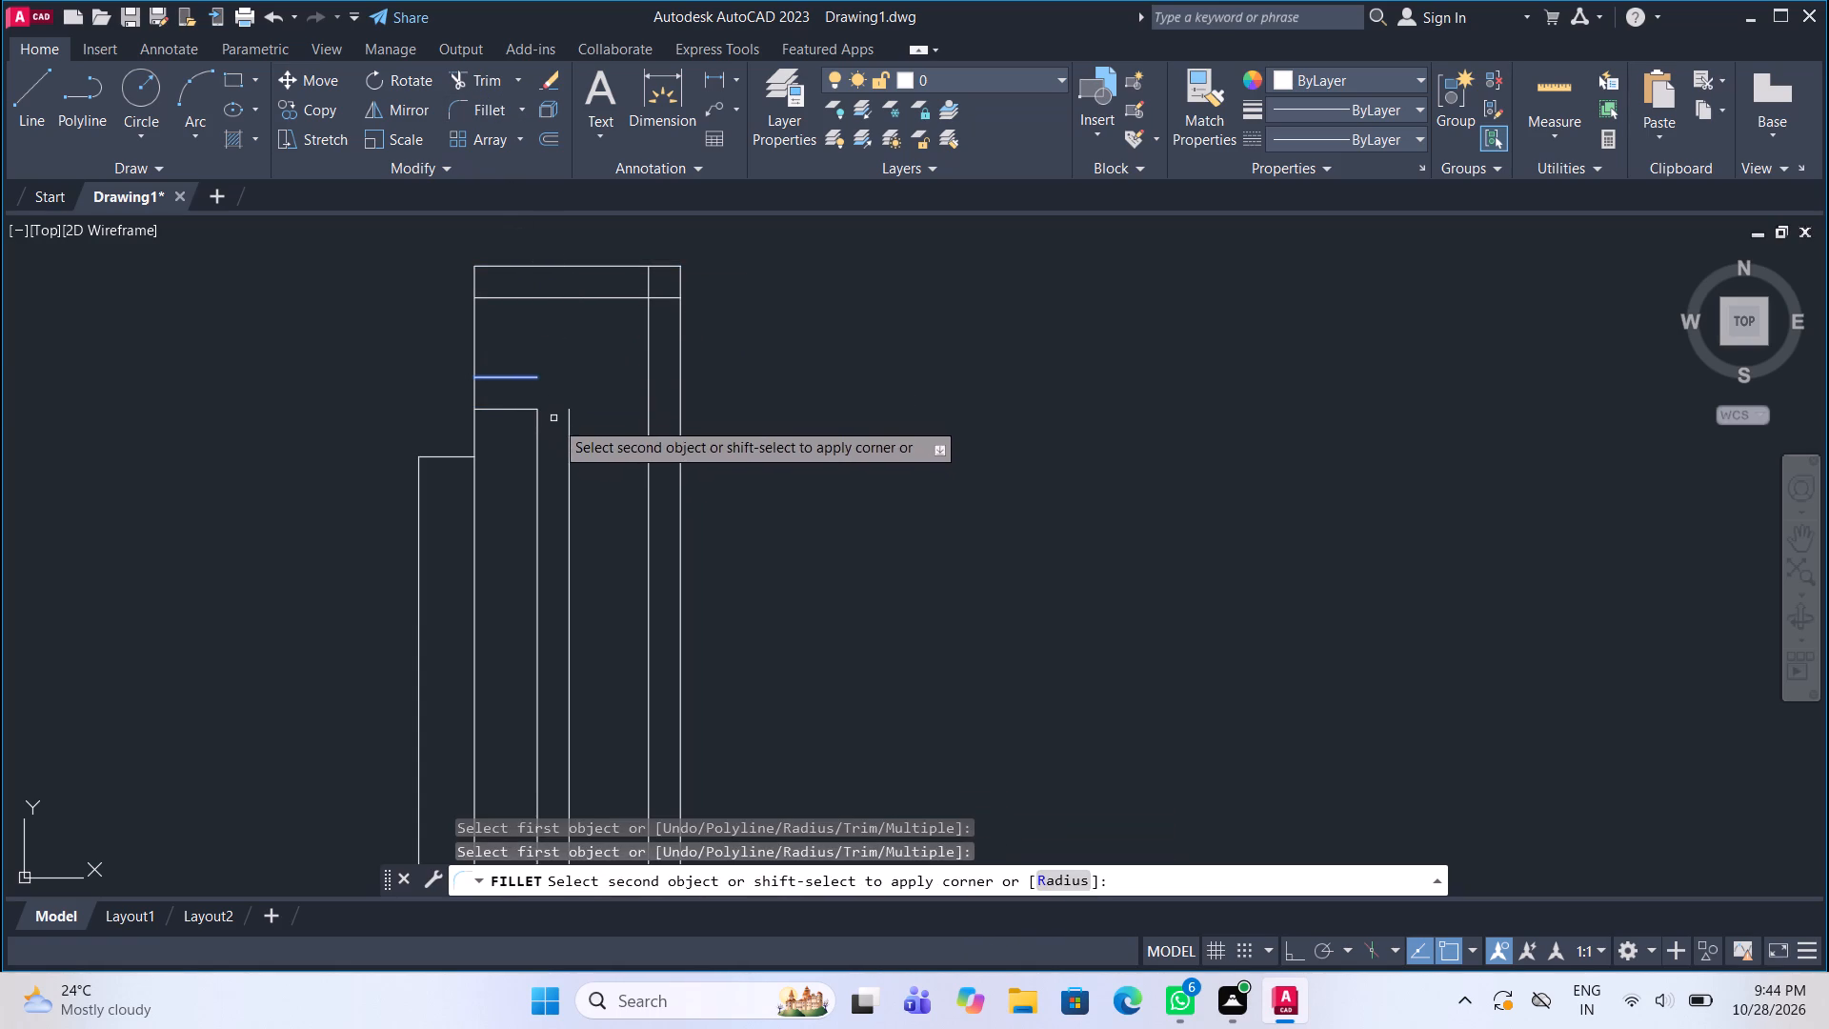
{"action": "left_click", "coordinate": [572, 440]}
{"action": "left_click", "coordinate": [486, 111]}
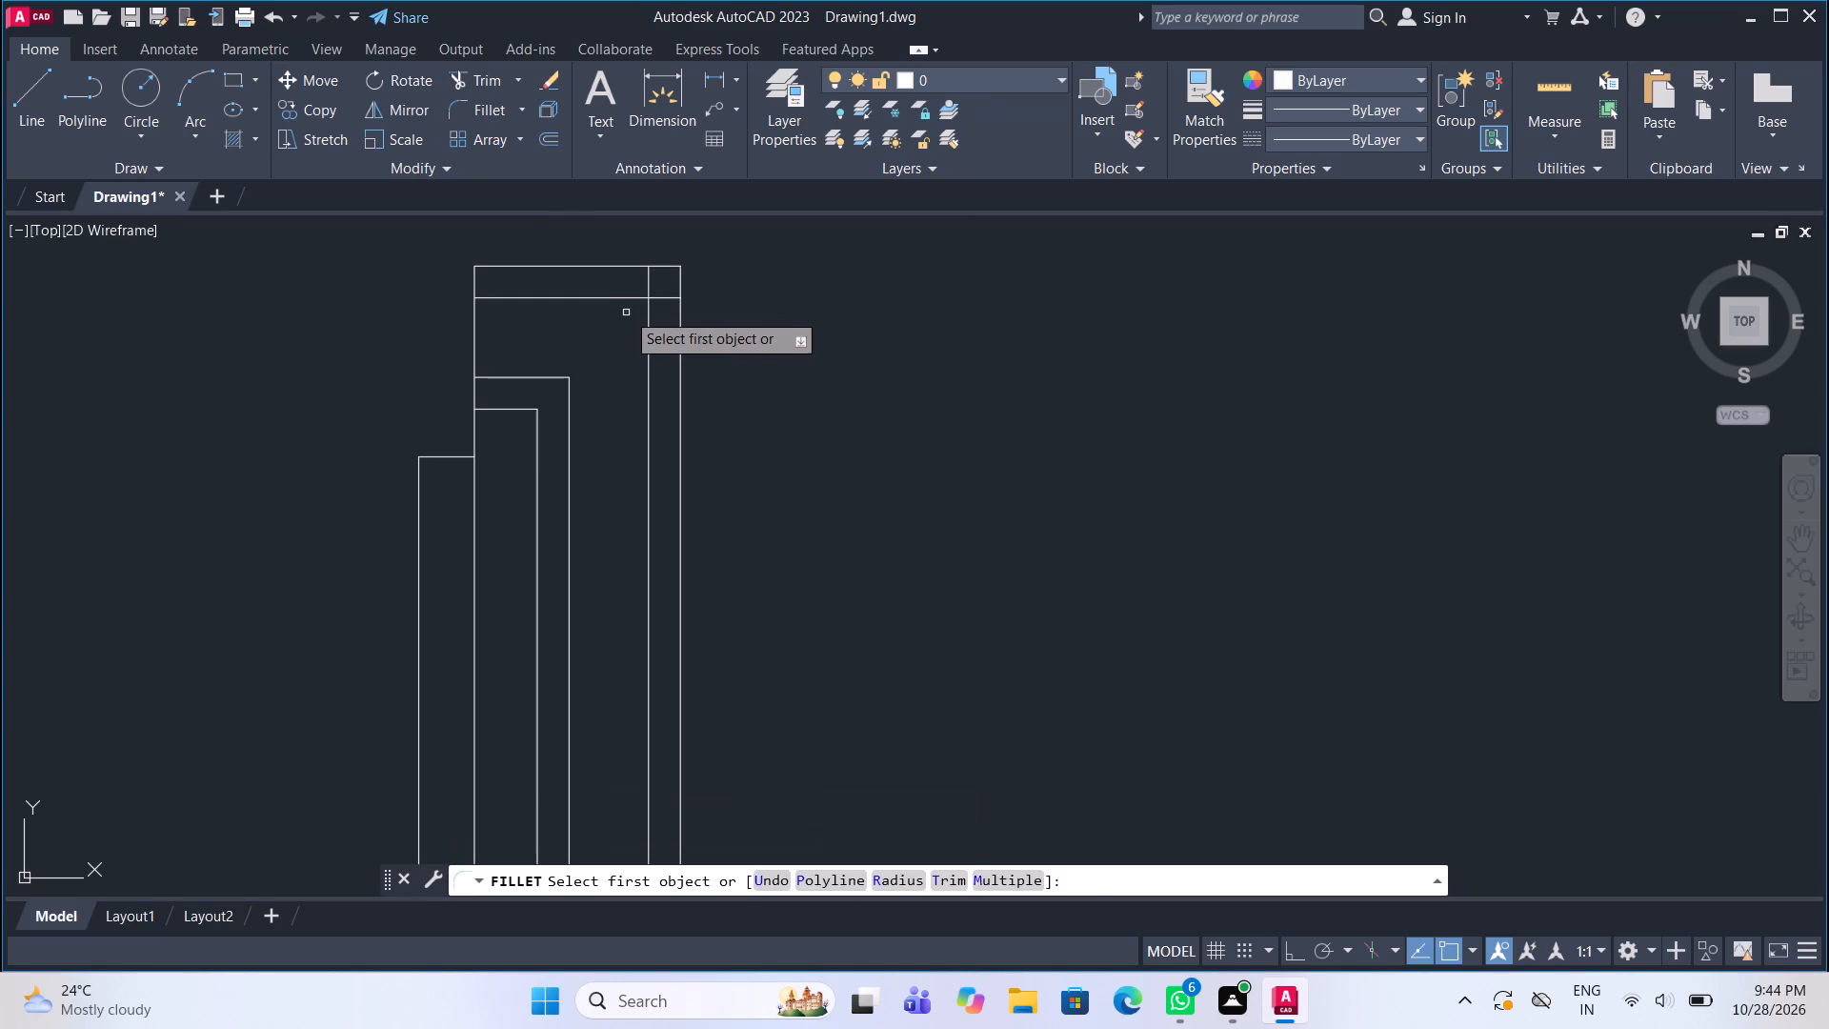
{"action": "left_click_drag", "start_coordinate": [620, 296], "coordinate": [624, 305]}
{"action": "left_click", "coordinate": [649, 344]}
{"action": "scroll", "coordinate": [629, 357], "scroll_direction": "down", "scroll_amount": 3}
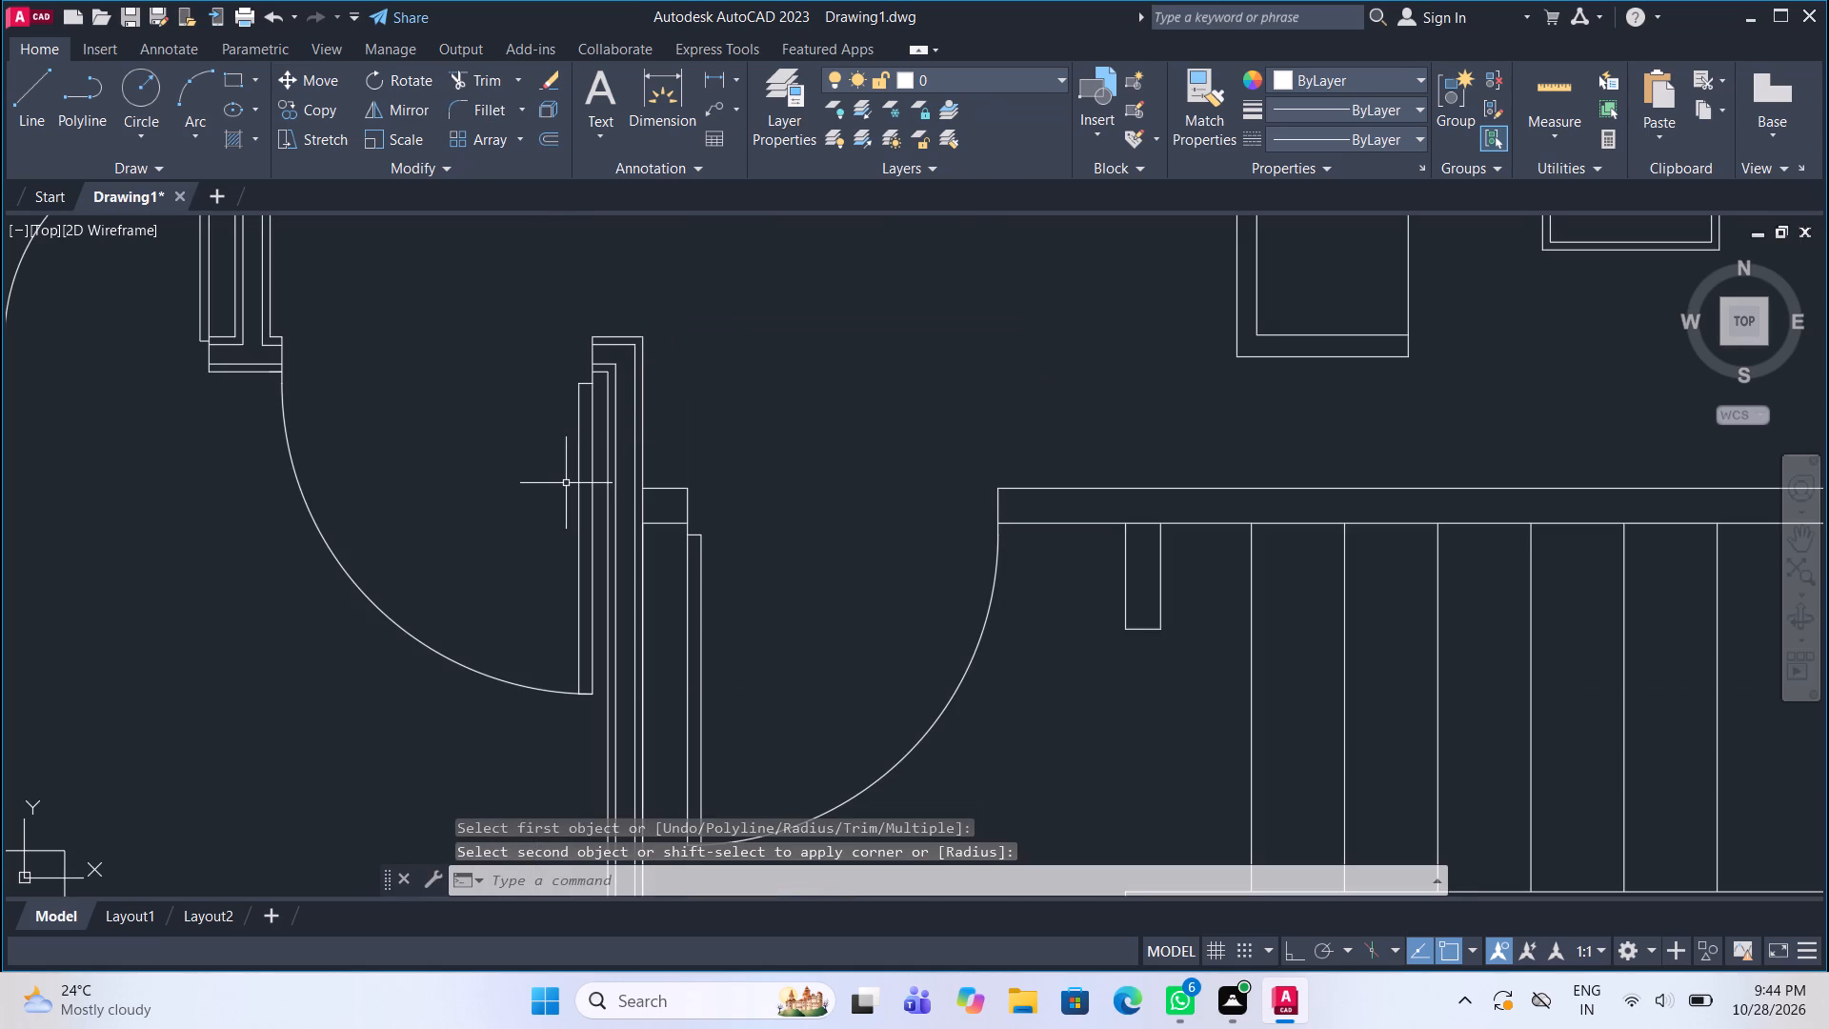
{"action": "scroll", "coordinate": [565, 483], "scroll_direction": "down", "scroll_amount": 2}
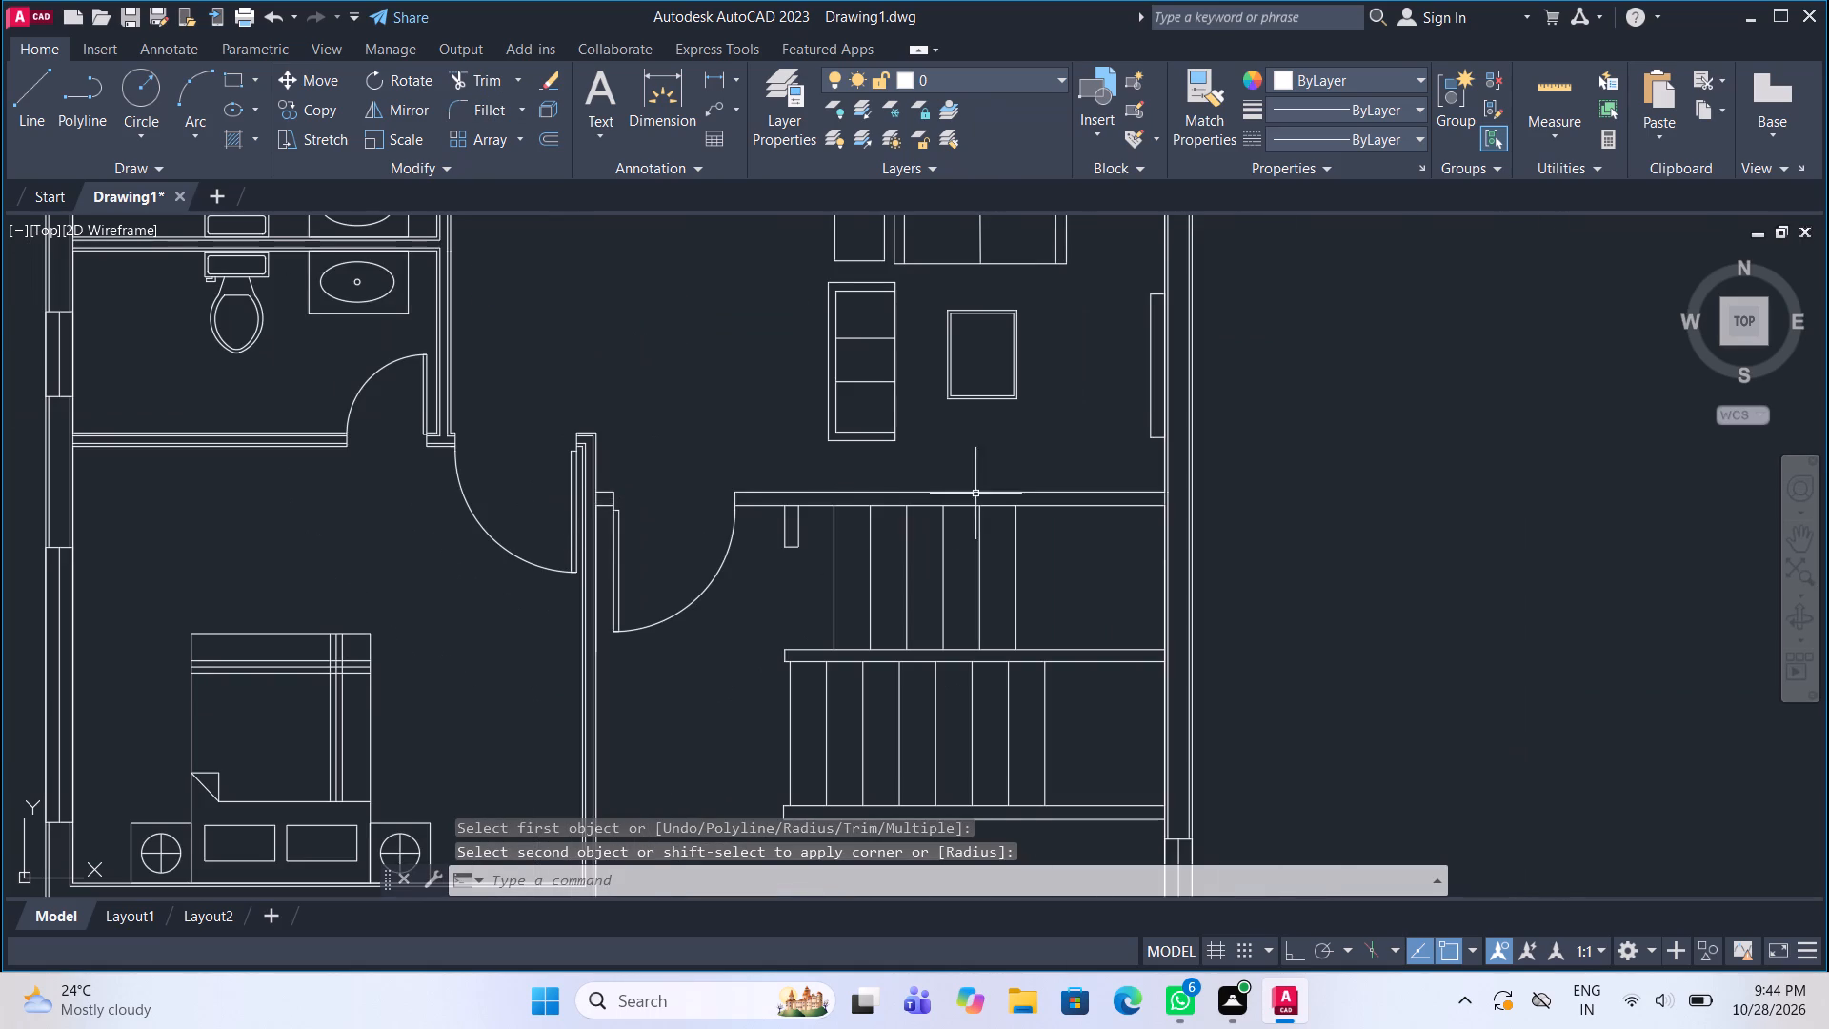
Offset both face lines of the wall above the staircase 1" into the wall.
{"action": "middle_click_drag", "start_coordinate": [975, 493], "coordinate": [968, 571]}
{"action": "middle_click_drag", "start_coordinate": [914, 604], "coordinate": [695, 531]}
{"action": "scroll", "coordinate": [601, 492], "scroll_direction": "up", "scroll_amount": 1}
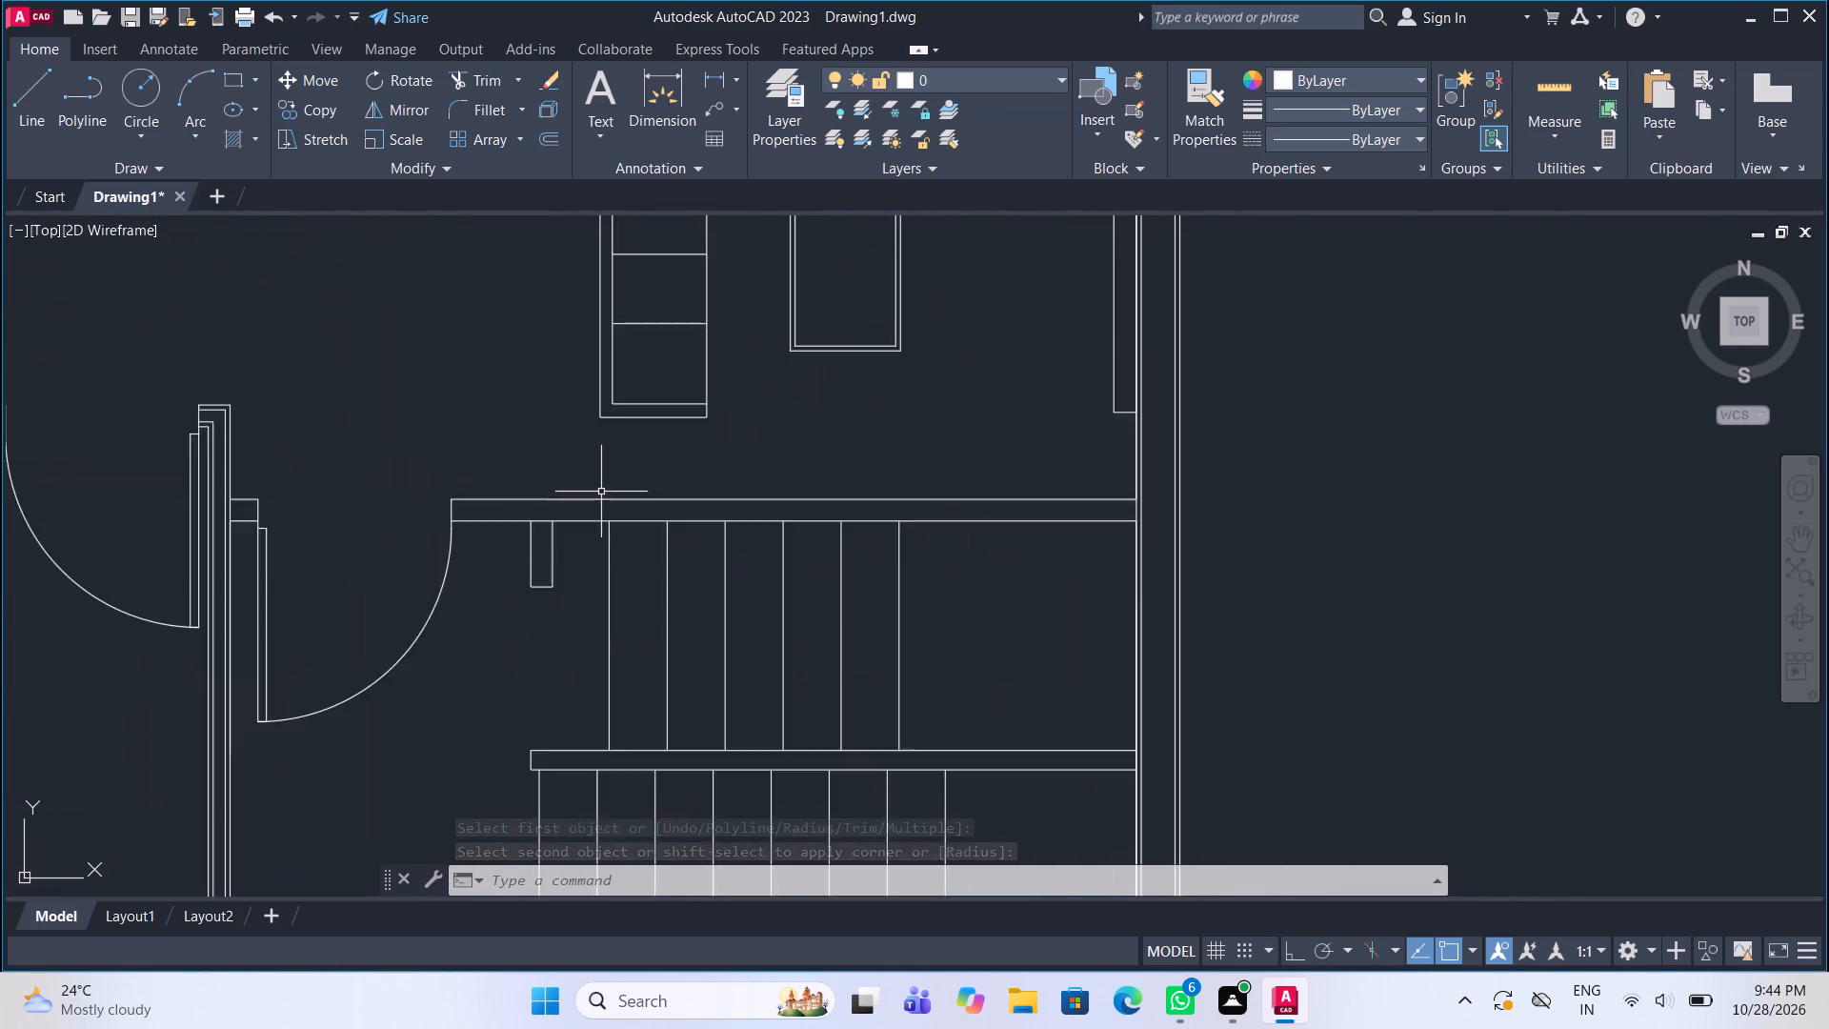
{"action": "scroll", "coordinate": [601, 492], "scroll_direction": "up", "scroll_amount": 1}
{"action": "left_click", "coordinate": [588, 509]}
{"action": "left_click", "coordinate": [573, 500]}
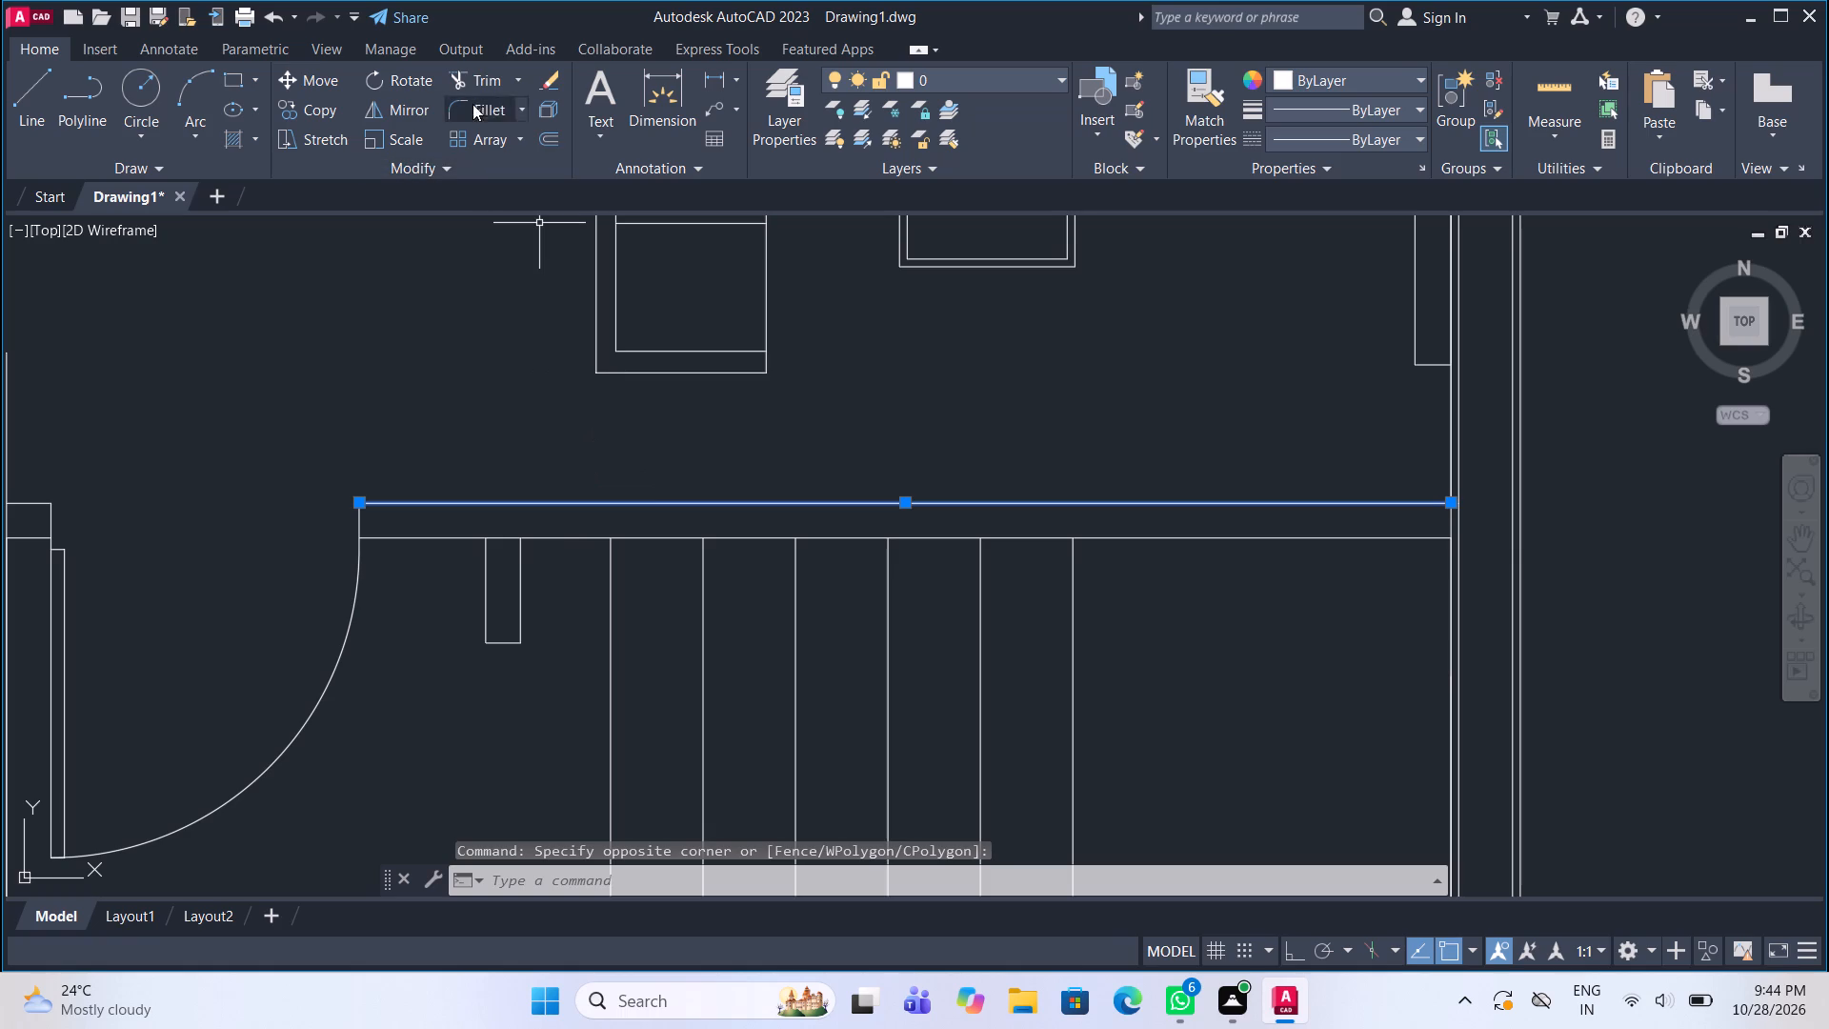
{"action": "left_click", "coordinate": [549, 132]}
{"action": "left_click", "coordinate": [669, 501]}
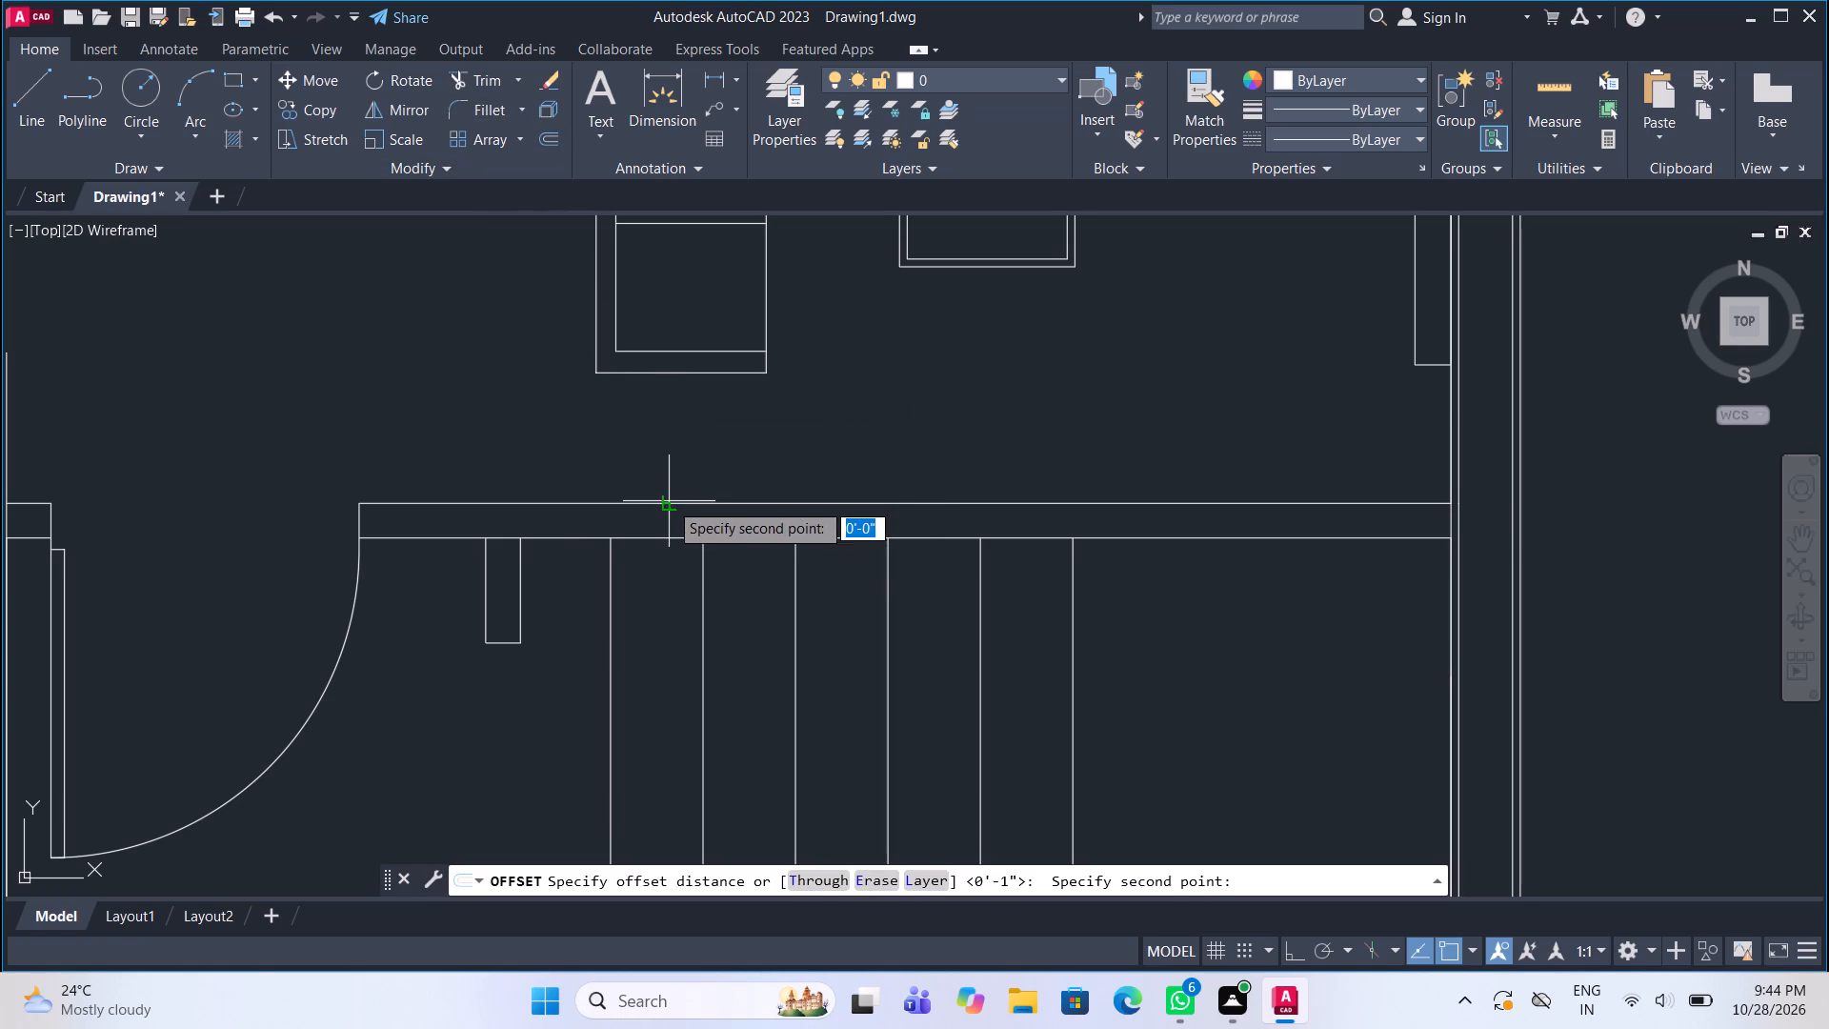
{"action": "type", "text": "1\""}
{"action": "key", "text": "Return"}
{"action": "left_click", "coordinate": [662, 595]}
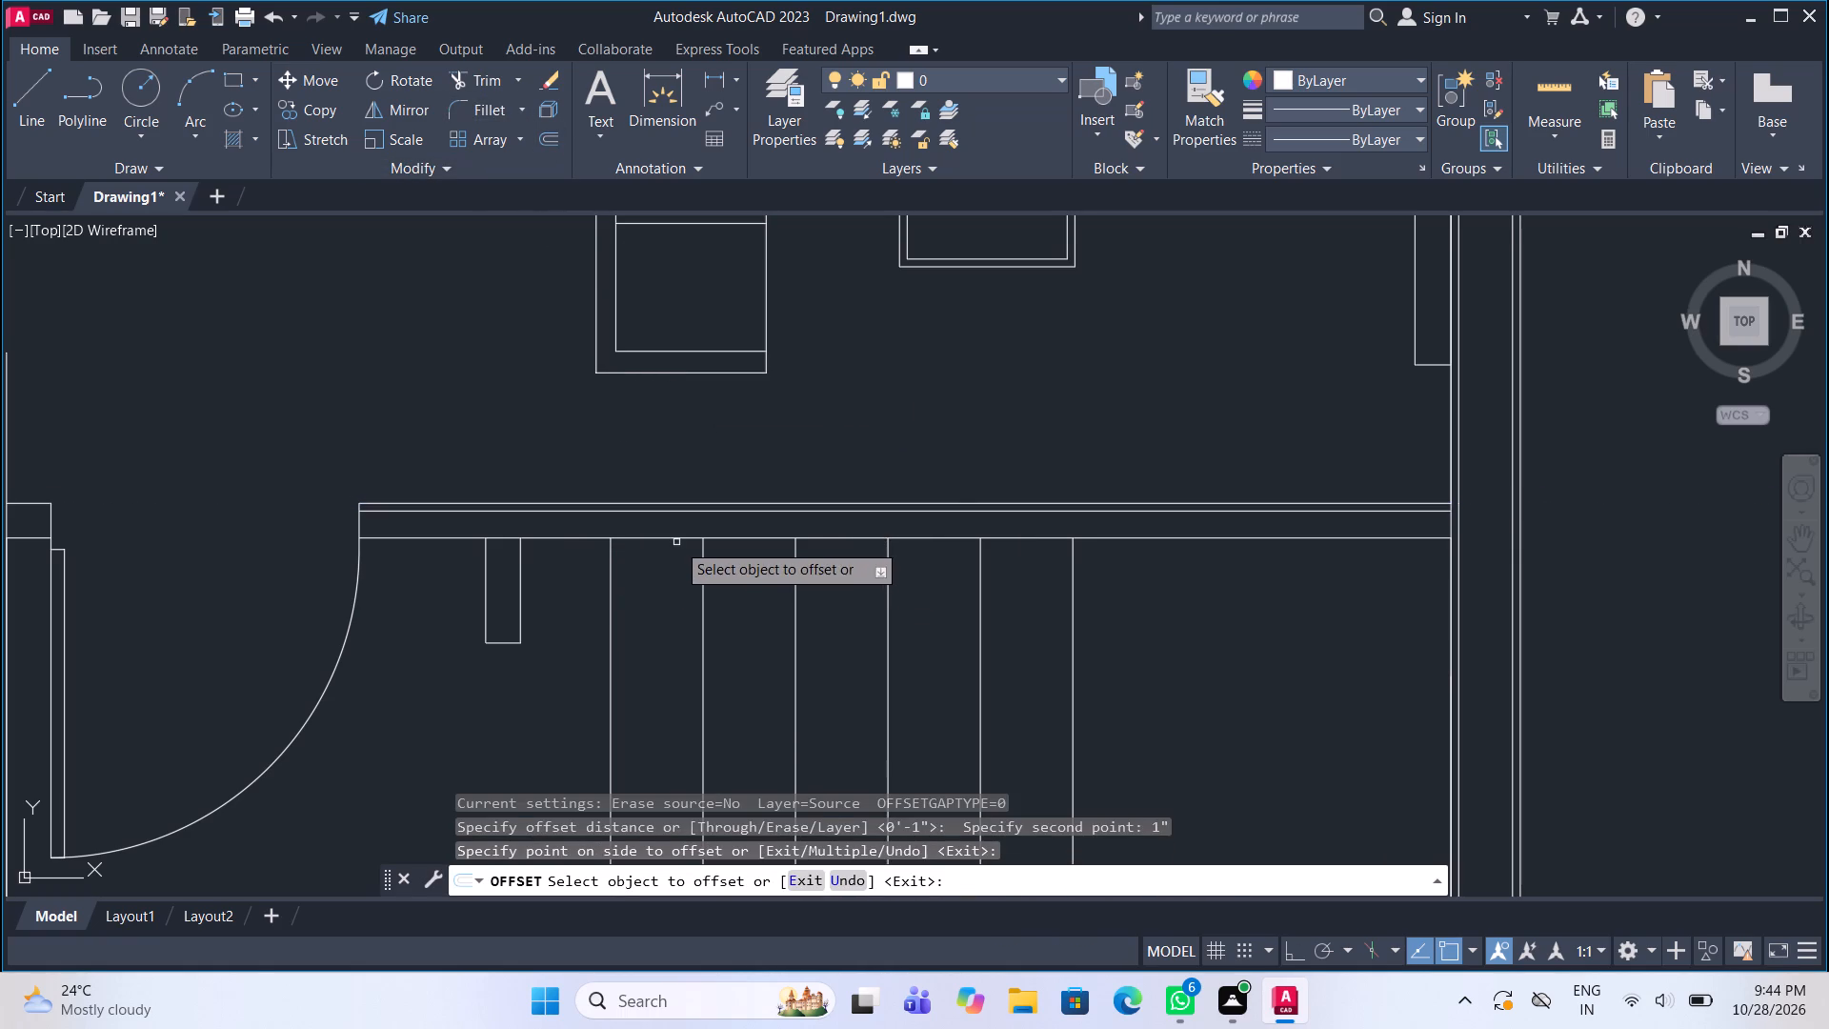
{"action": "left_click", "coordinate": [676, 540]}
{"action": "left_click", "coordinate": [690, 481]}
Offset both side lines of the short wall stub beside the upper stair flight 1" inward.
{"action": "middle_click_drag", "start_coordinate": [521, 512], "coordinate": [628, 476]}
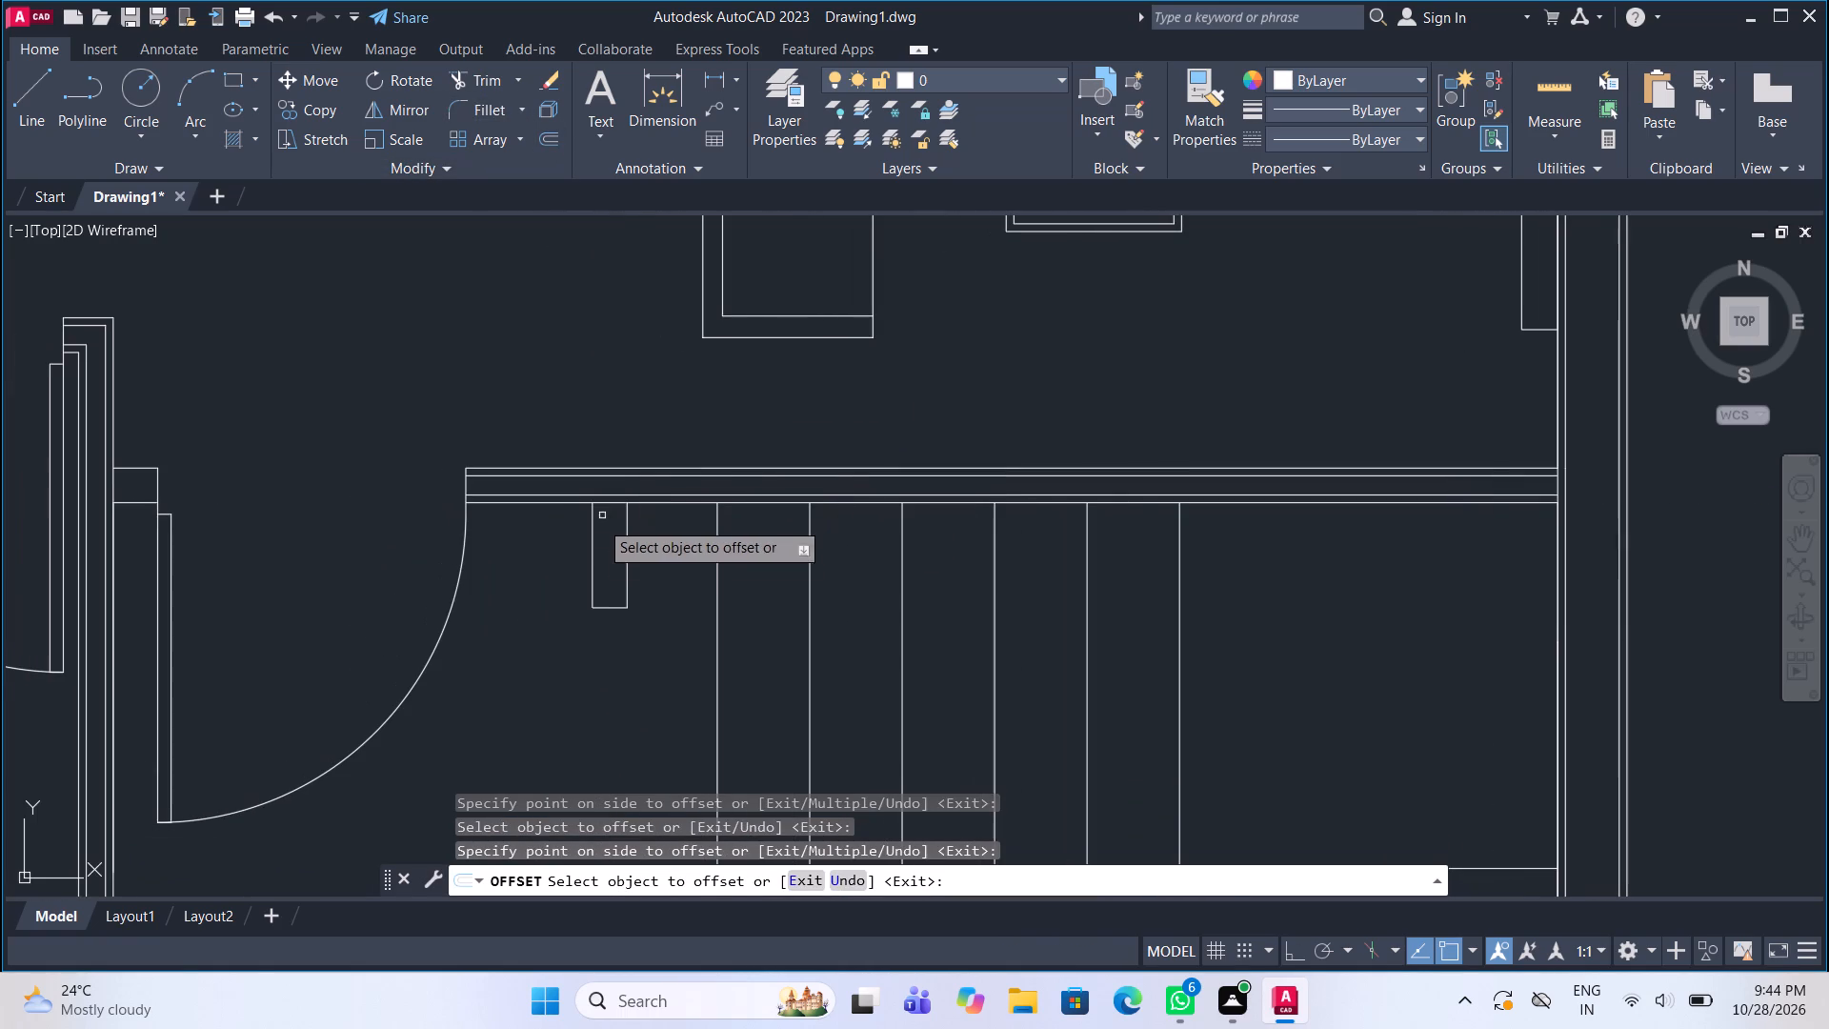
{"action": "left_click", "coordinate": [587, 564]}
{"action": "left_click", "coordinate": [594, 564]}
{"action": "left_click", "coordinate": [618, 568]}
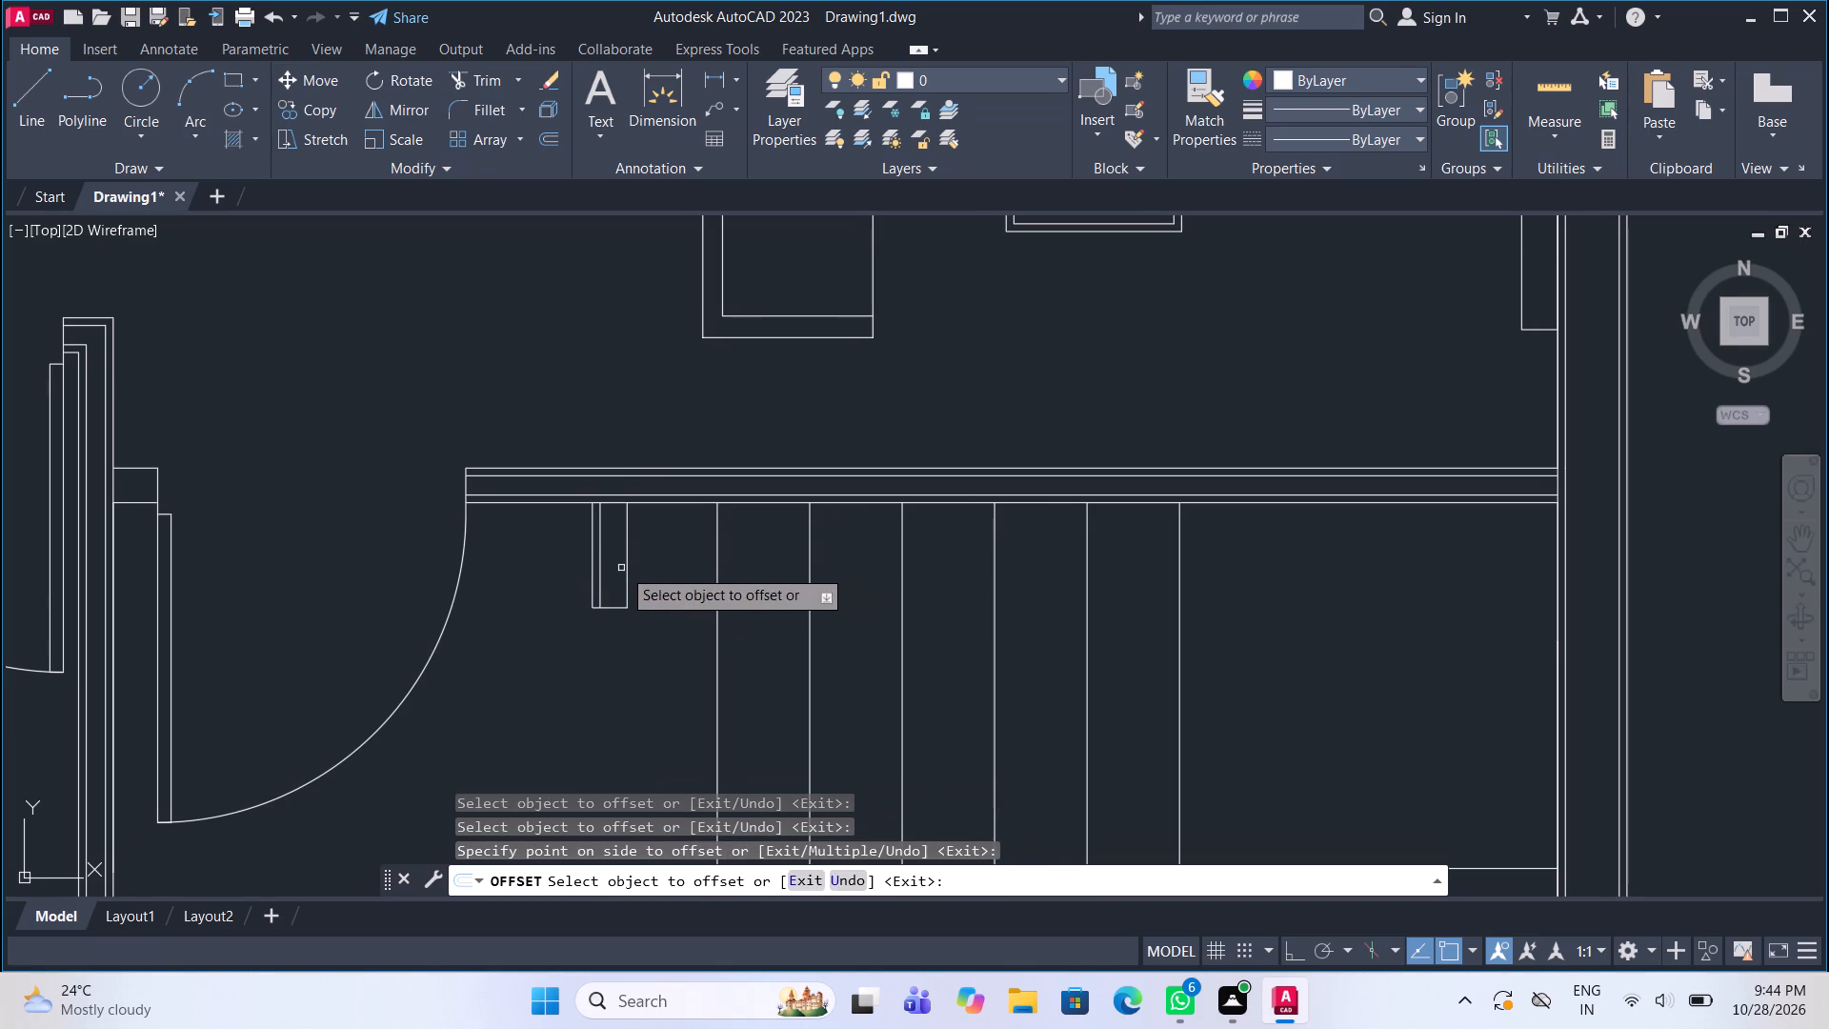
{"action": "left_click_drag", "start_coordinate": [625, 570], "coordinate": [615, 570]}
{"action": "left_click", "coordinate": [581, 564]}
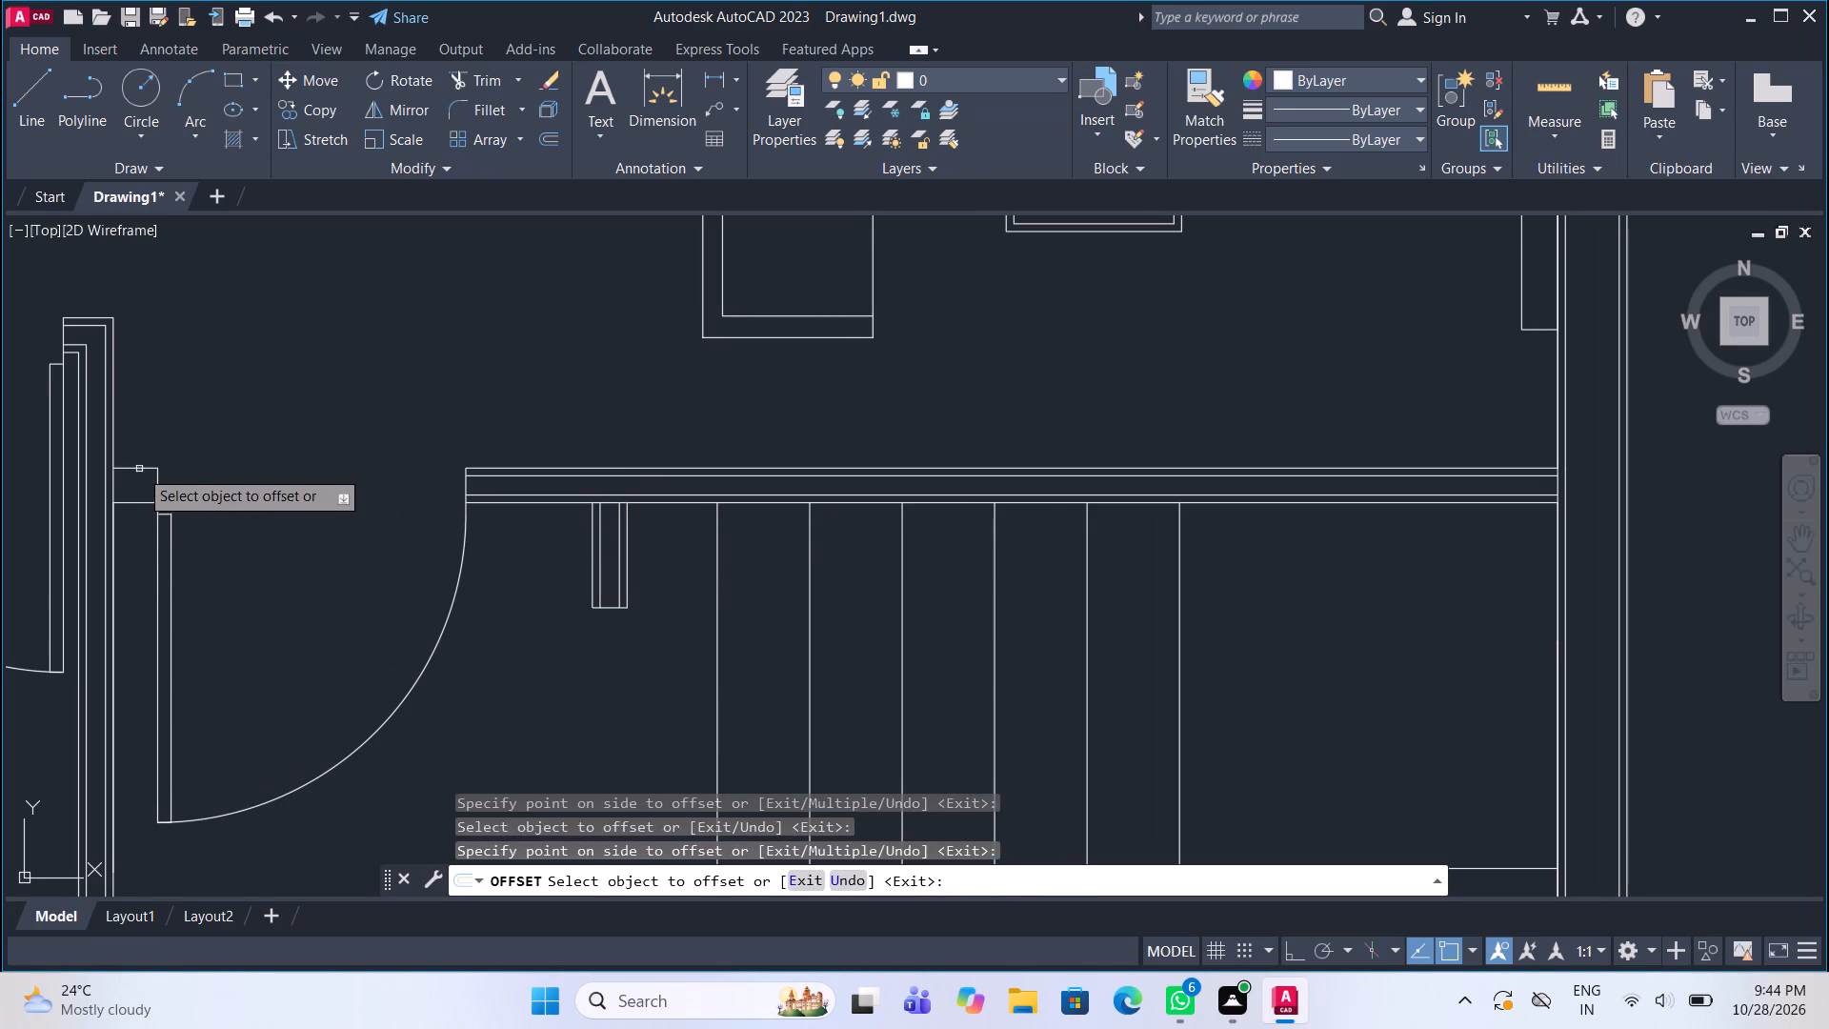
Offset both face lines of the short wall piece at the stair-room door's hinge side 1" inward.
{"action": "left_click", "coordinate": [139, 469]}
{"action": "left_click", "coordinate": [138, 531]}
{"action": "left_click", "coordinate": [135, 501]}
{"action": "left_click", "coordinate": [164, 445]}
Offset both face lines of the front wall containing the window beside the entrance door 1" into the wall.
{"action": "scroll", "coordinate": [362, 444], "scroll_direction": "down", "scroll_amount": 3}
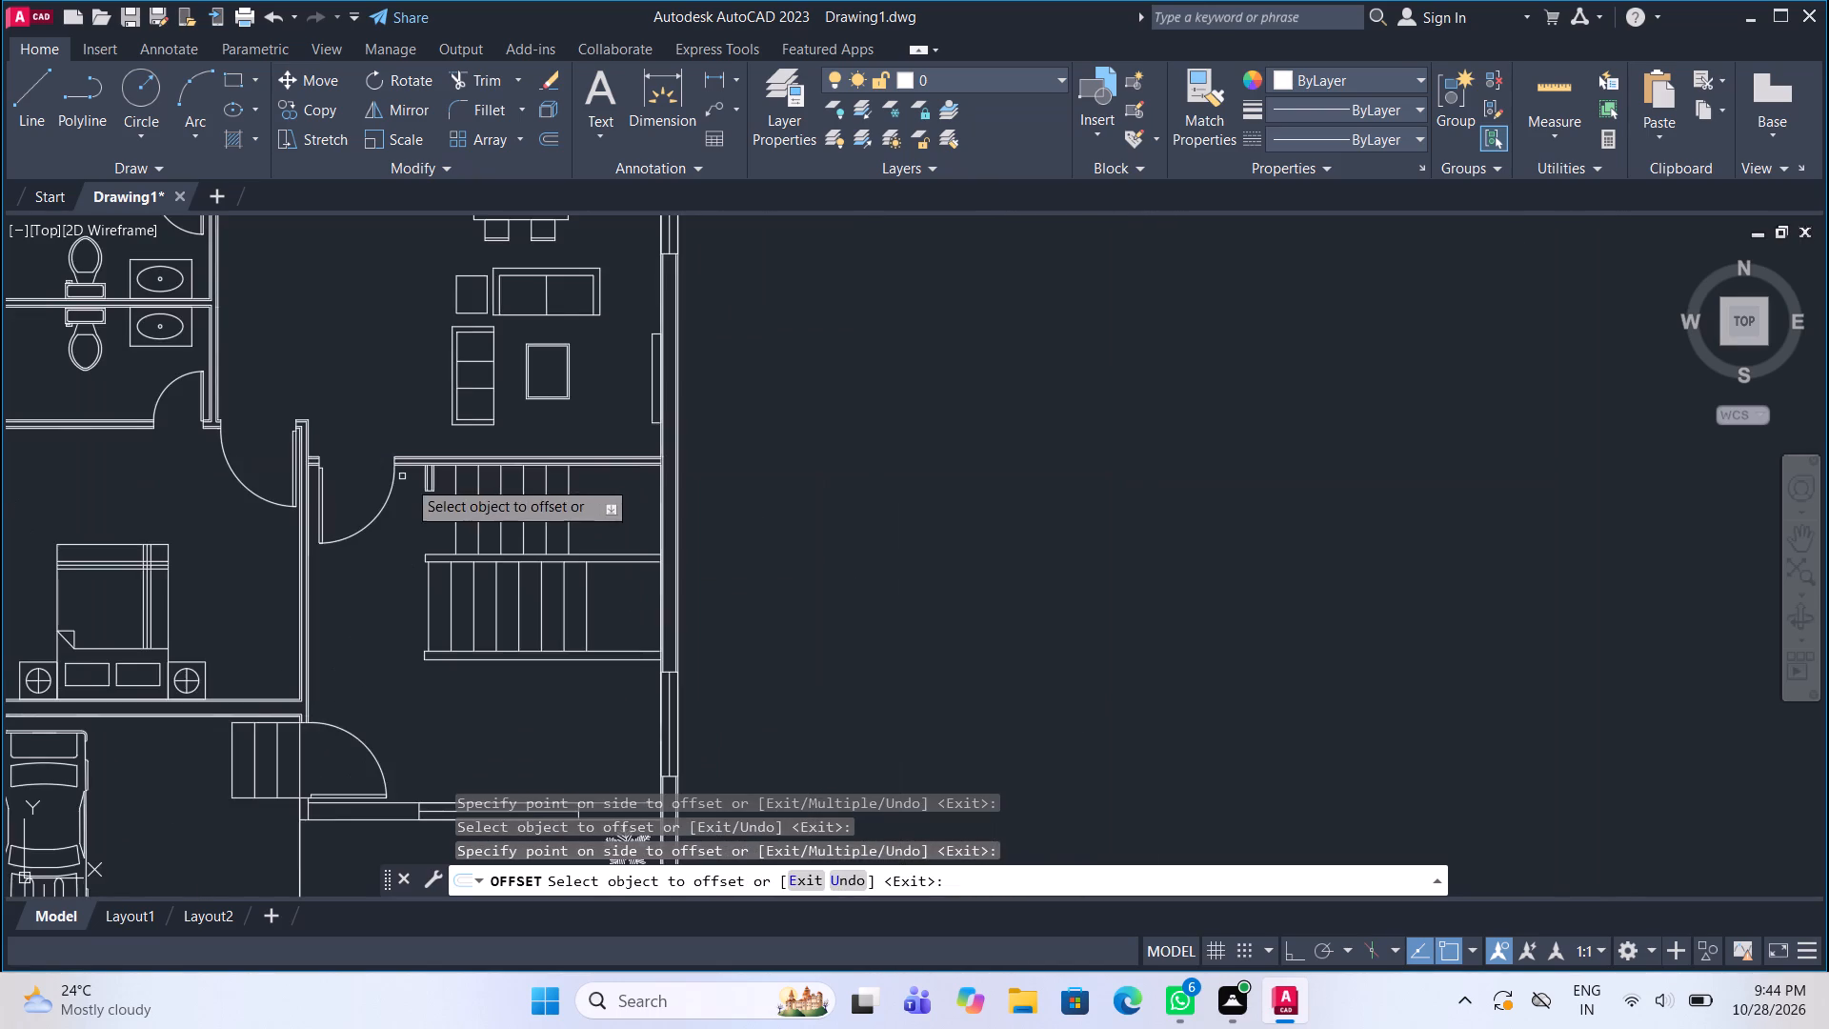
{"action": "middle_click_drag", "start_coordinate": [430, 489], "coordinate": [664, 408]}
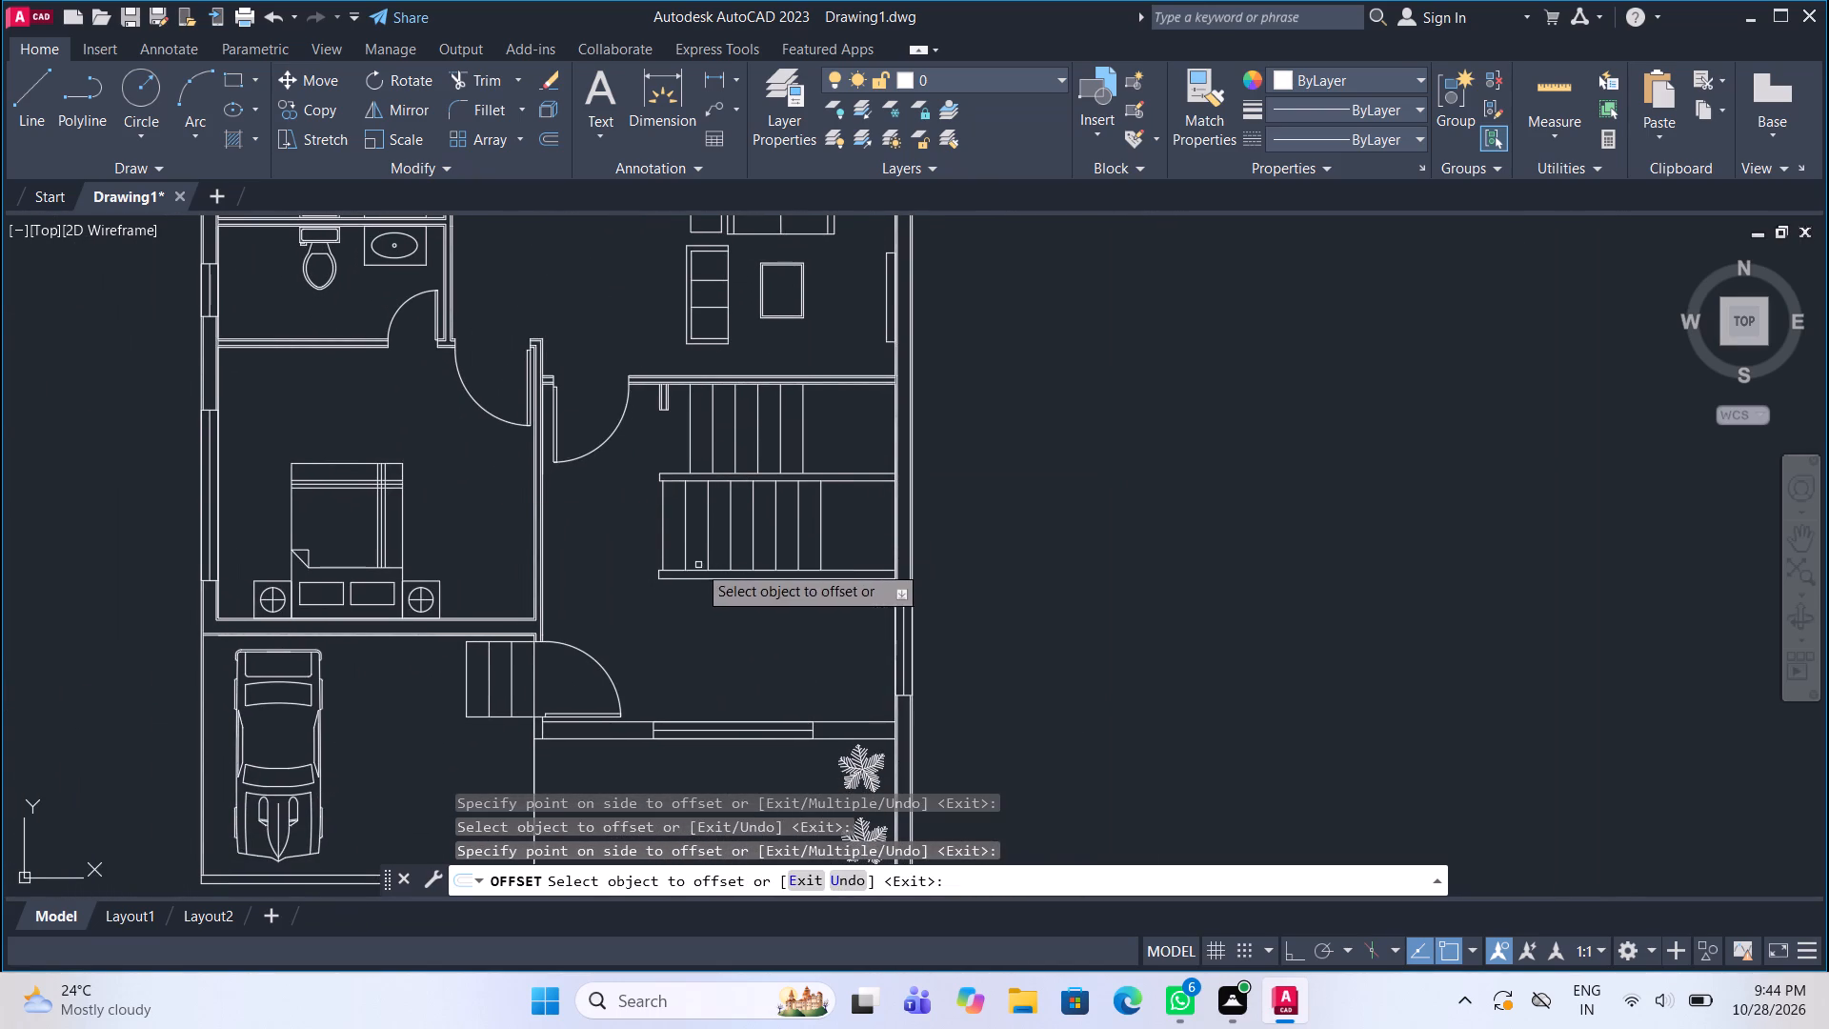
{"action": "scroll", "coordinate": [670, 743], "scroll_direction": "up", "scroll_amount": 3}
{"action": "middle_click_drag", "start_coordinate": [670, 743], "coordinate": [692, 586]}
{"action": "left_click", "coordinate": [543, 570]}
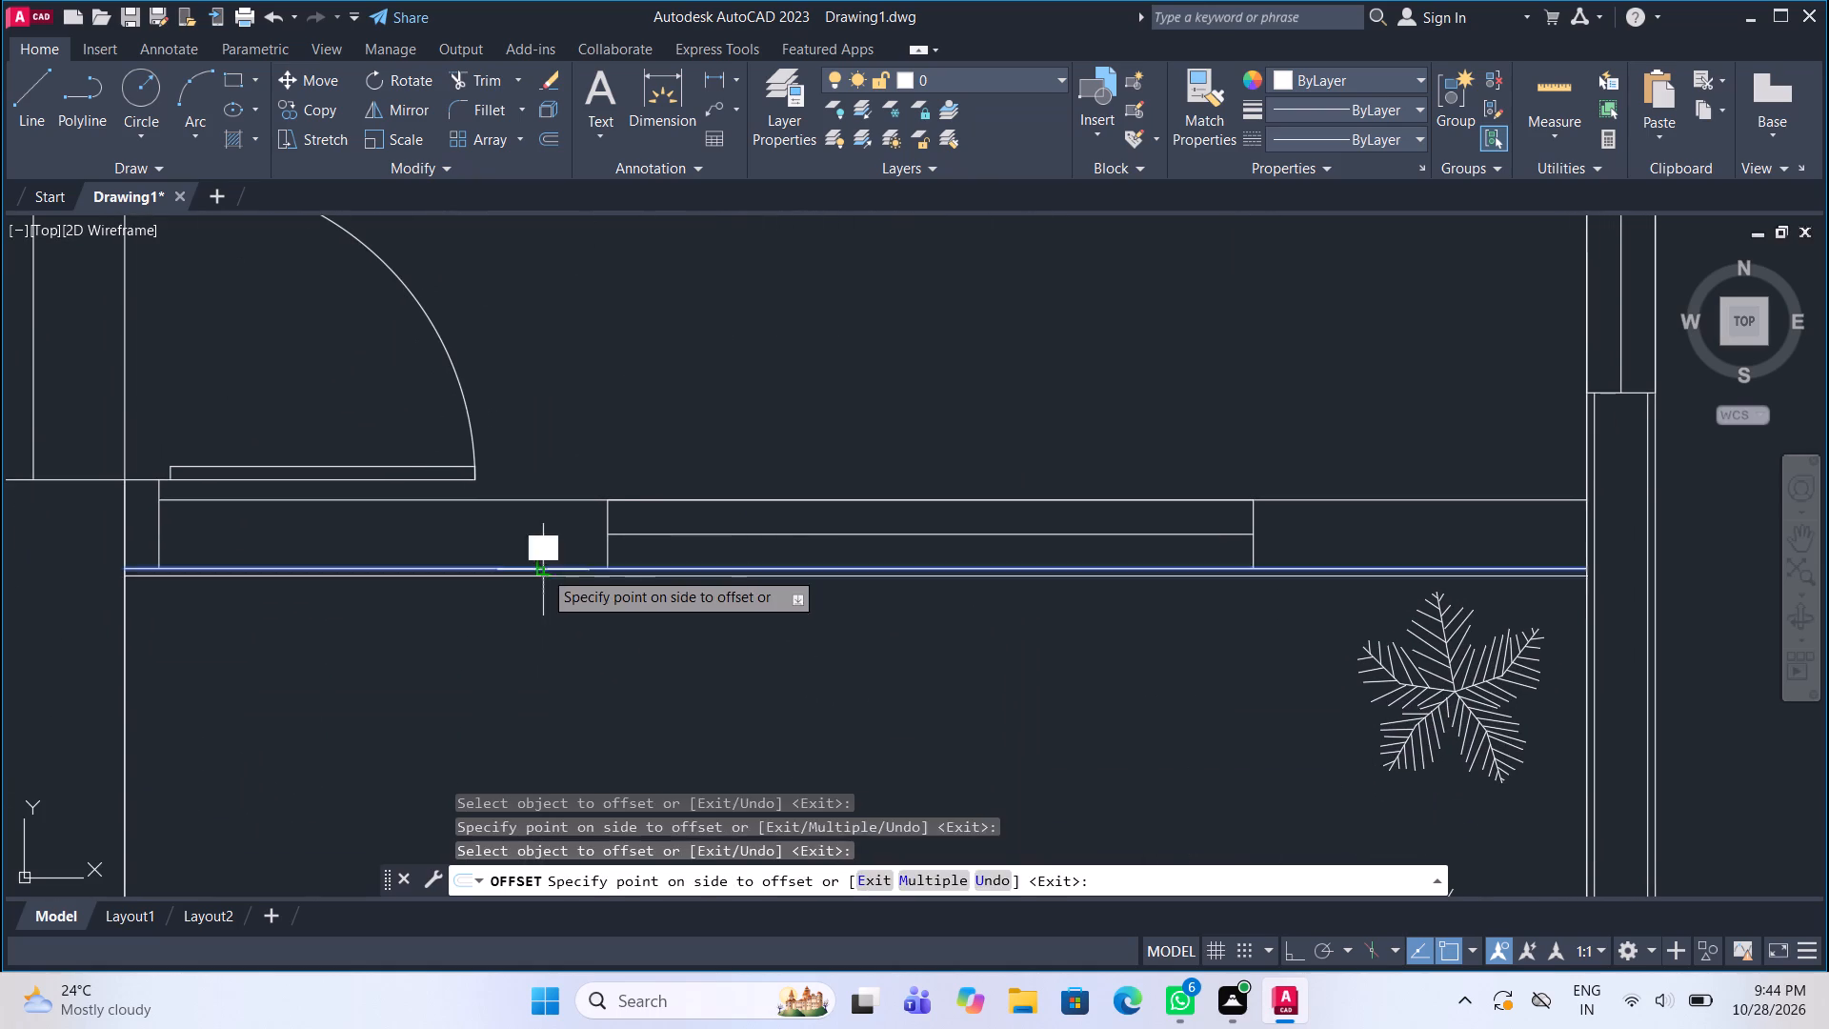
{"action": "left_click", "coordinate": [546, 542]}
{"action": "left_click", "coordinate": [553, 499]}
{"action": "left_click", "coordinate": [550, 535]}
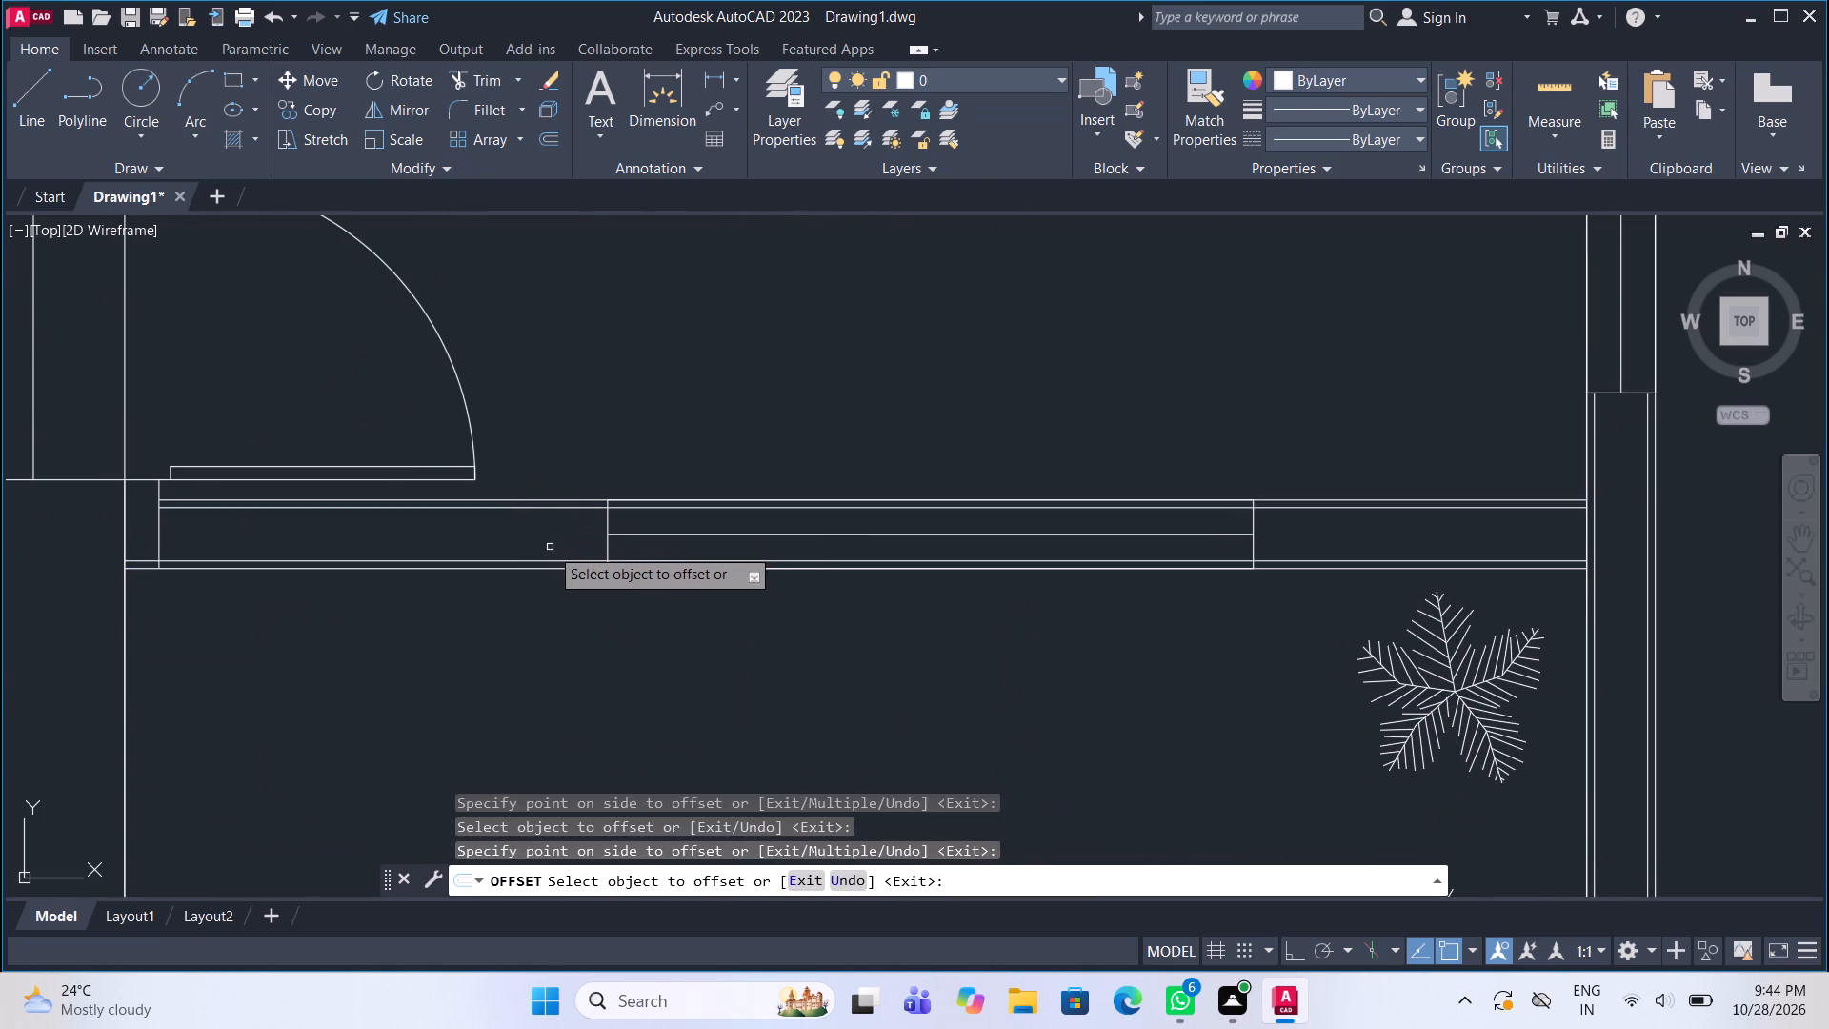
Offset both face lines of the wall between the upper toilet and the kitchen 1" into the wall.
{"action": "scroll", "coordinate": [557, 570], "scroll_direction": "down", "scroll_amount": 2}
{"action": "middle_click_drag", "start_coordinate": [593, 594], "coordinate": [704, 576]}
{"action": "scroll", "coordinate": [704, 576], "scroll_direction": "down", "scroll_amount": 3}
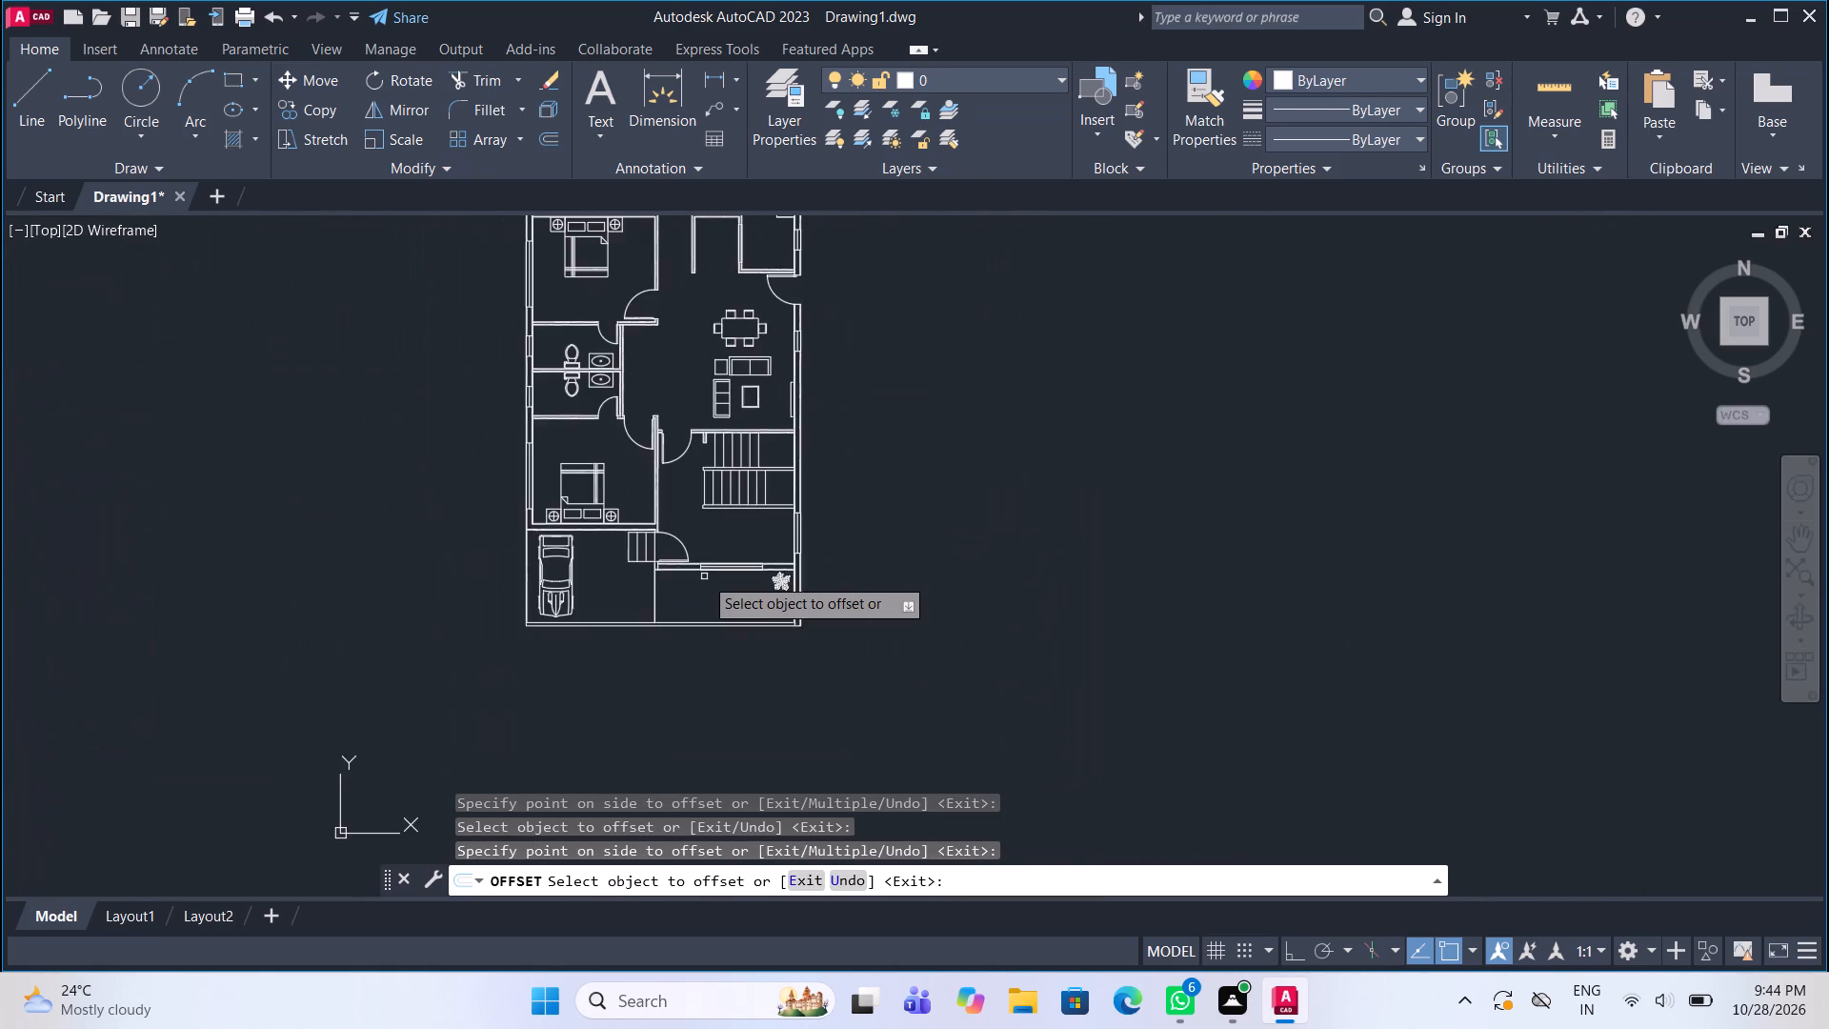
{"action": "scroll", "coordinate": [678, 615], "scroll_direction": "up", "scroll_amount": 2}
{"action": "middle_click_drag", "start_coordinate": [678, 552], "coordinate": [686, 652]}
{"action": "middle_click_drag", "start_coordinate": [682, 516], "coordinate": [686, 619]}
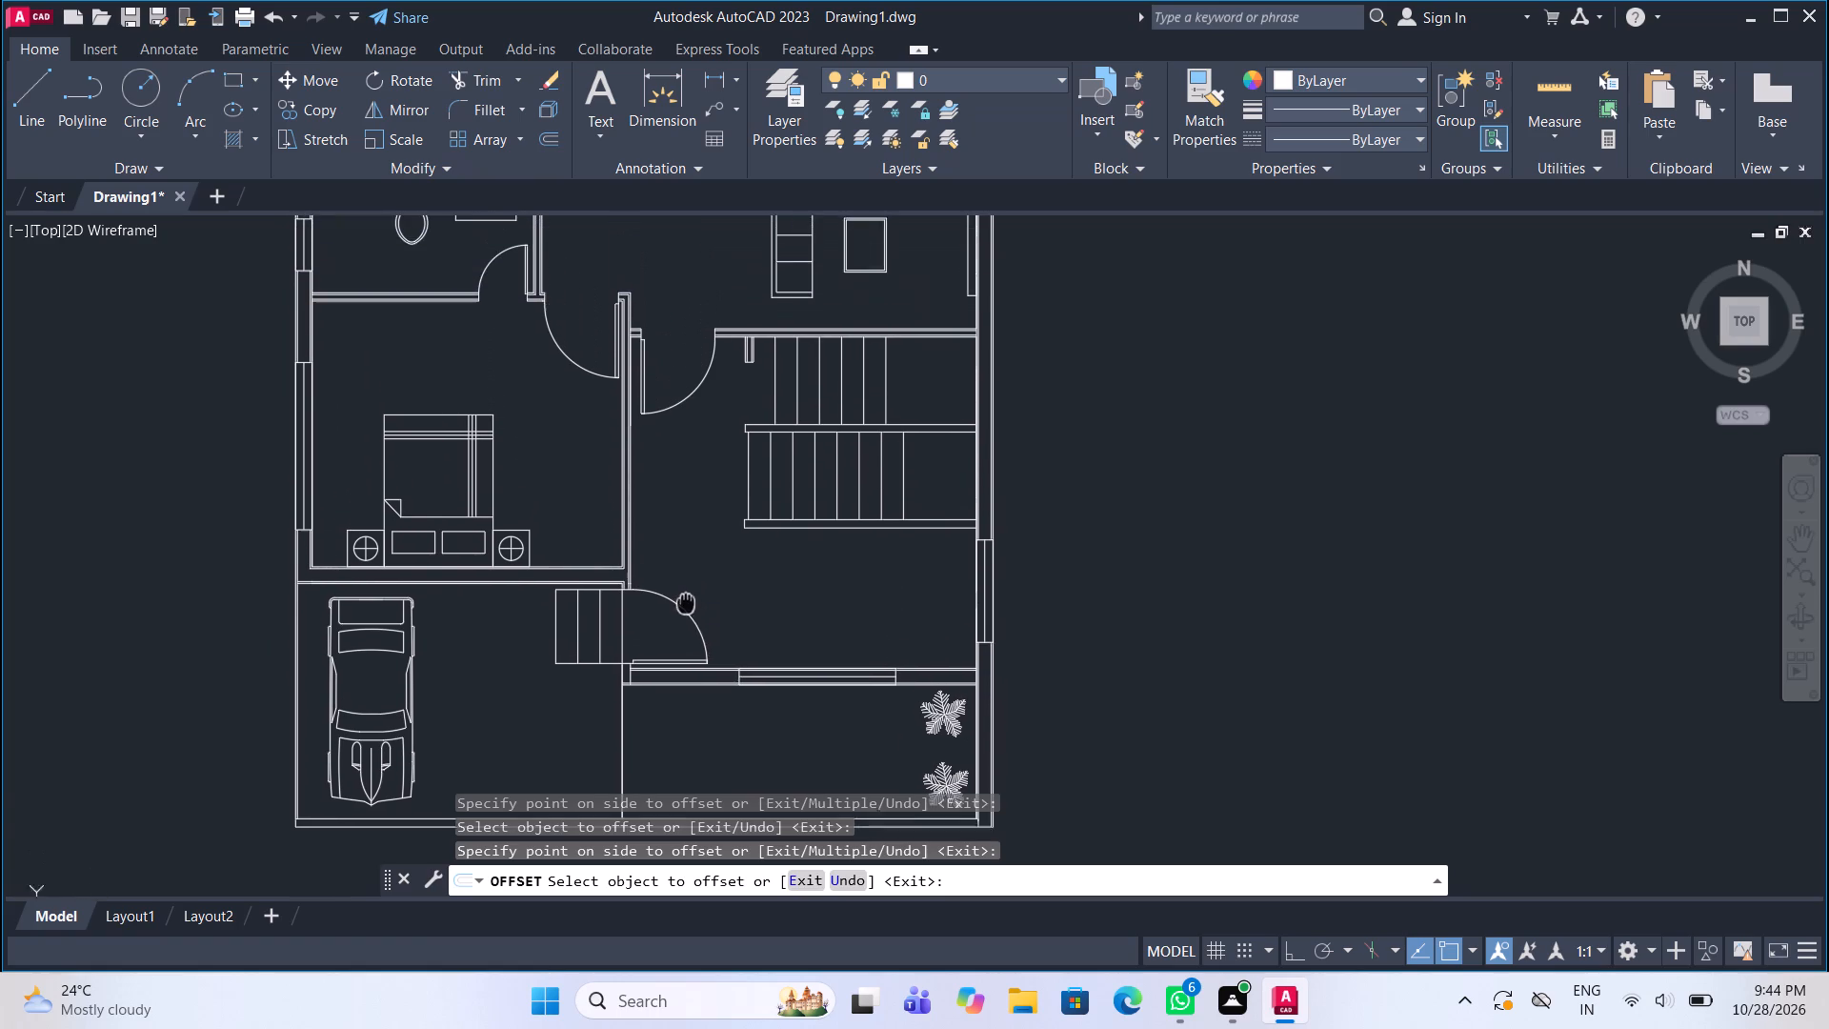
{"action": "middle_click_drag", "start_coordinate": [686, 619], "coordinate": [687, 700]}
{"action": "middle_click_drag", "start_coordinate": [689, 426], "coordinate": [700, 635]}
{"action": "middle_click_drag", "start_coordinate": [702, 331], "coordinate": [704, 379]}
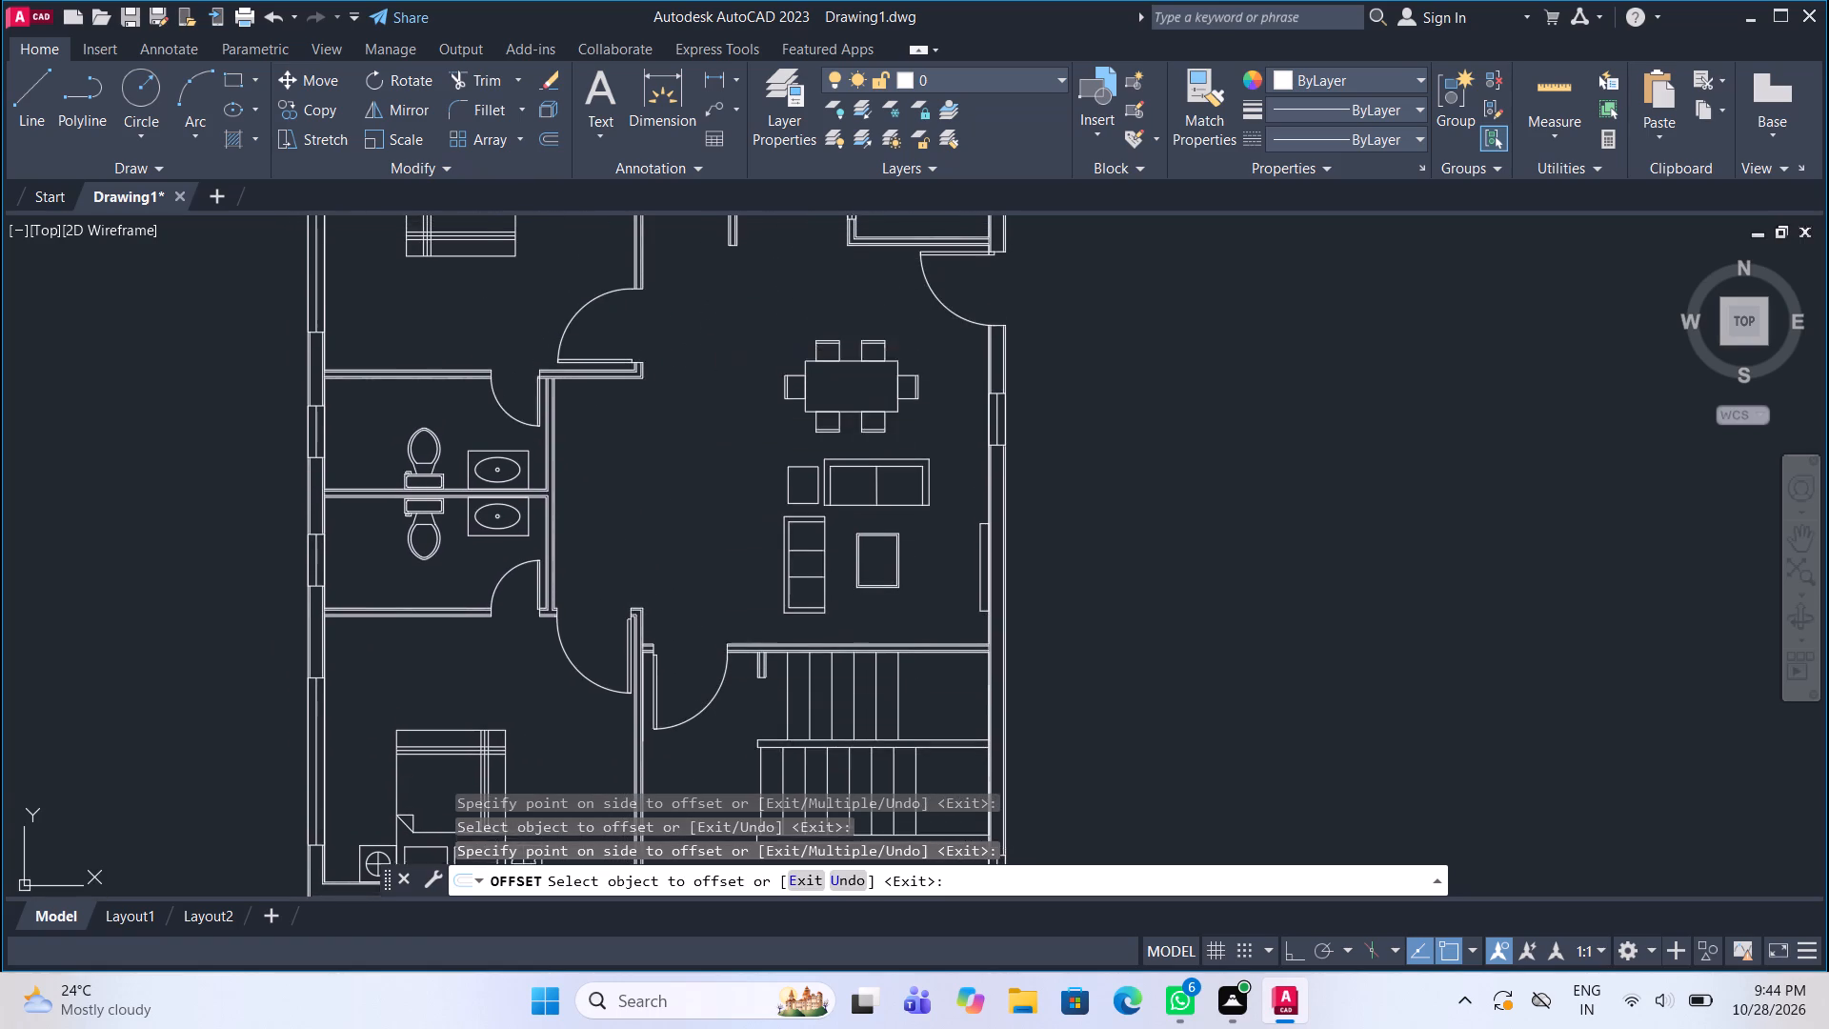
{"action": "middle_click_drag", "start_coordinate": [704, 379], "coordinate": [707, 791]}
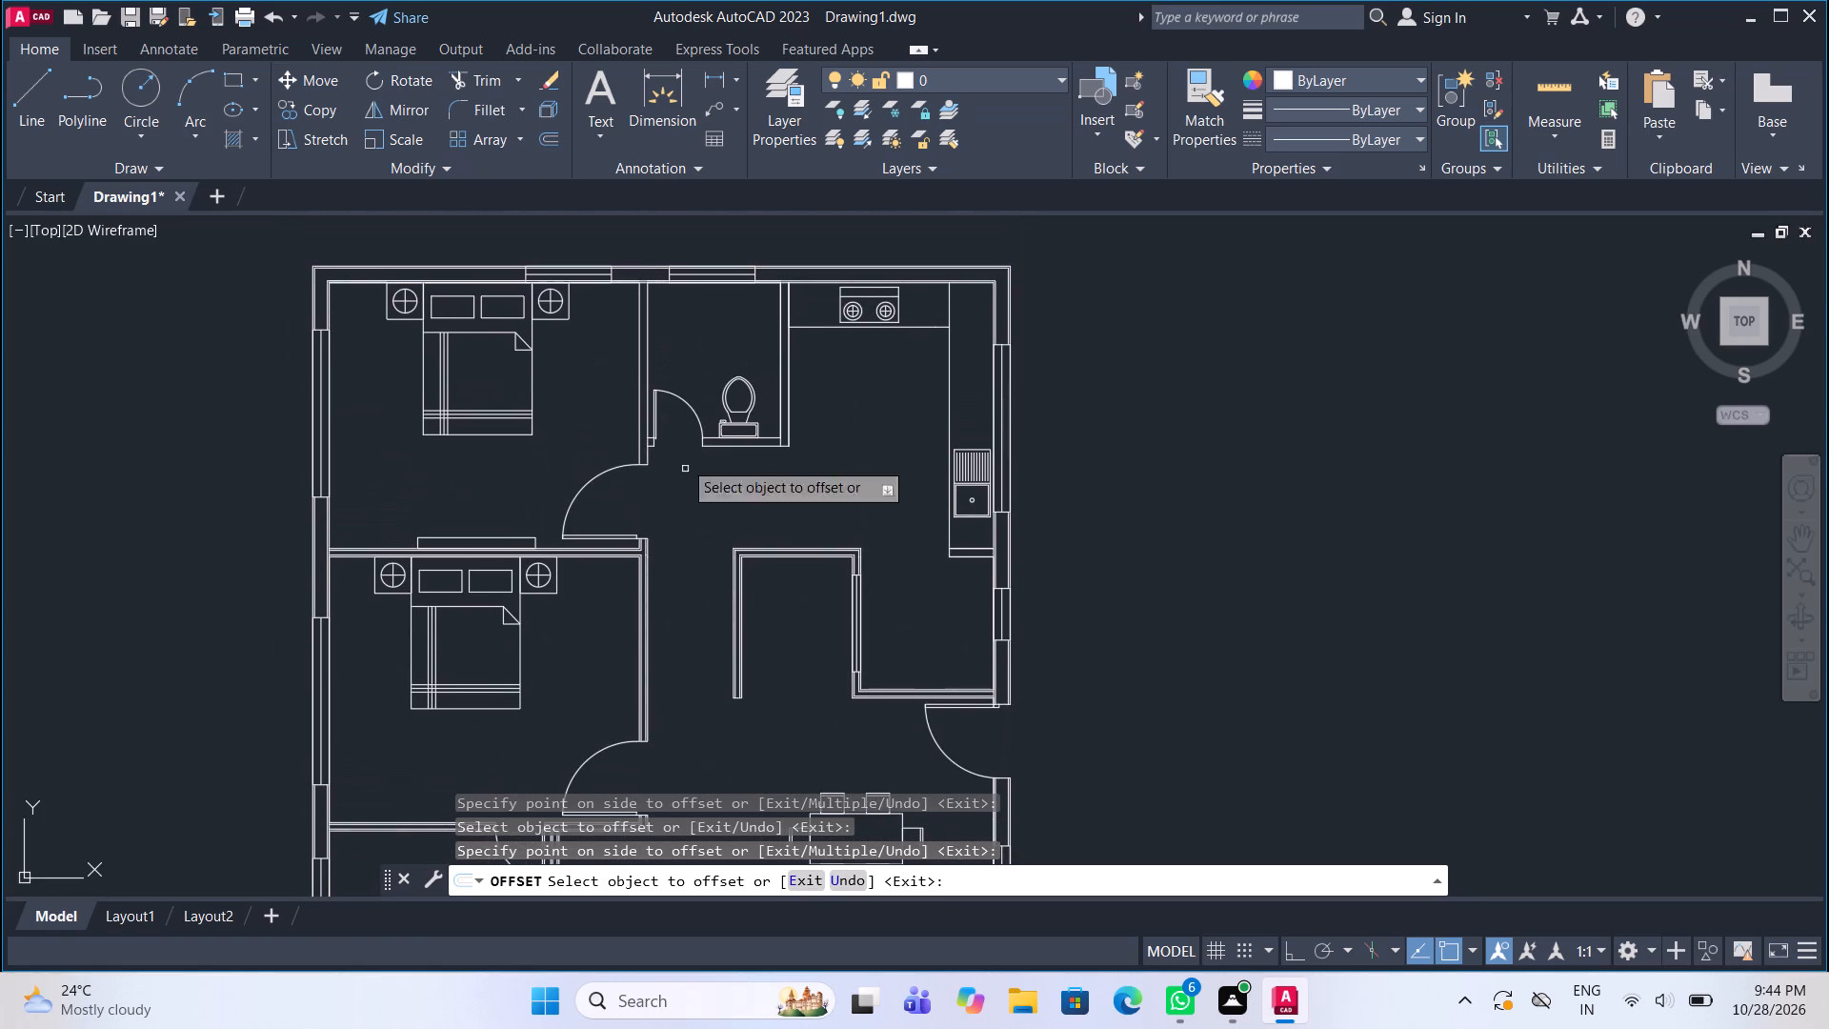
{"action": "scroll", "coordinate": [785, 361], "scroll_direction": "up", "scroll_amount": 3}
{"action": "left_click", "coordinate": [782, 401]}
{"action": "double_click", "coordinate": [767, 395]}
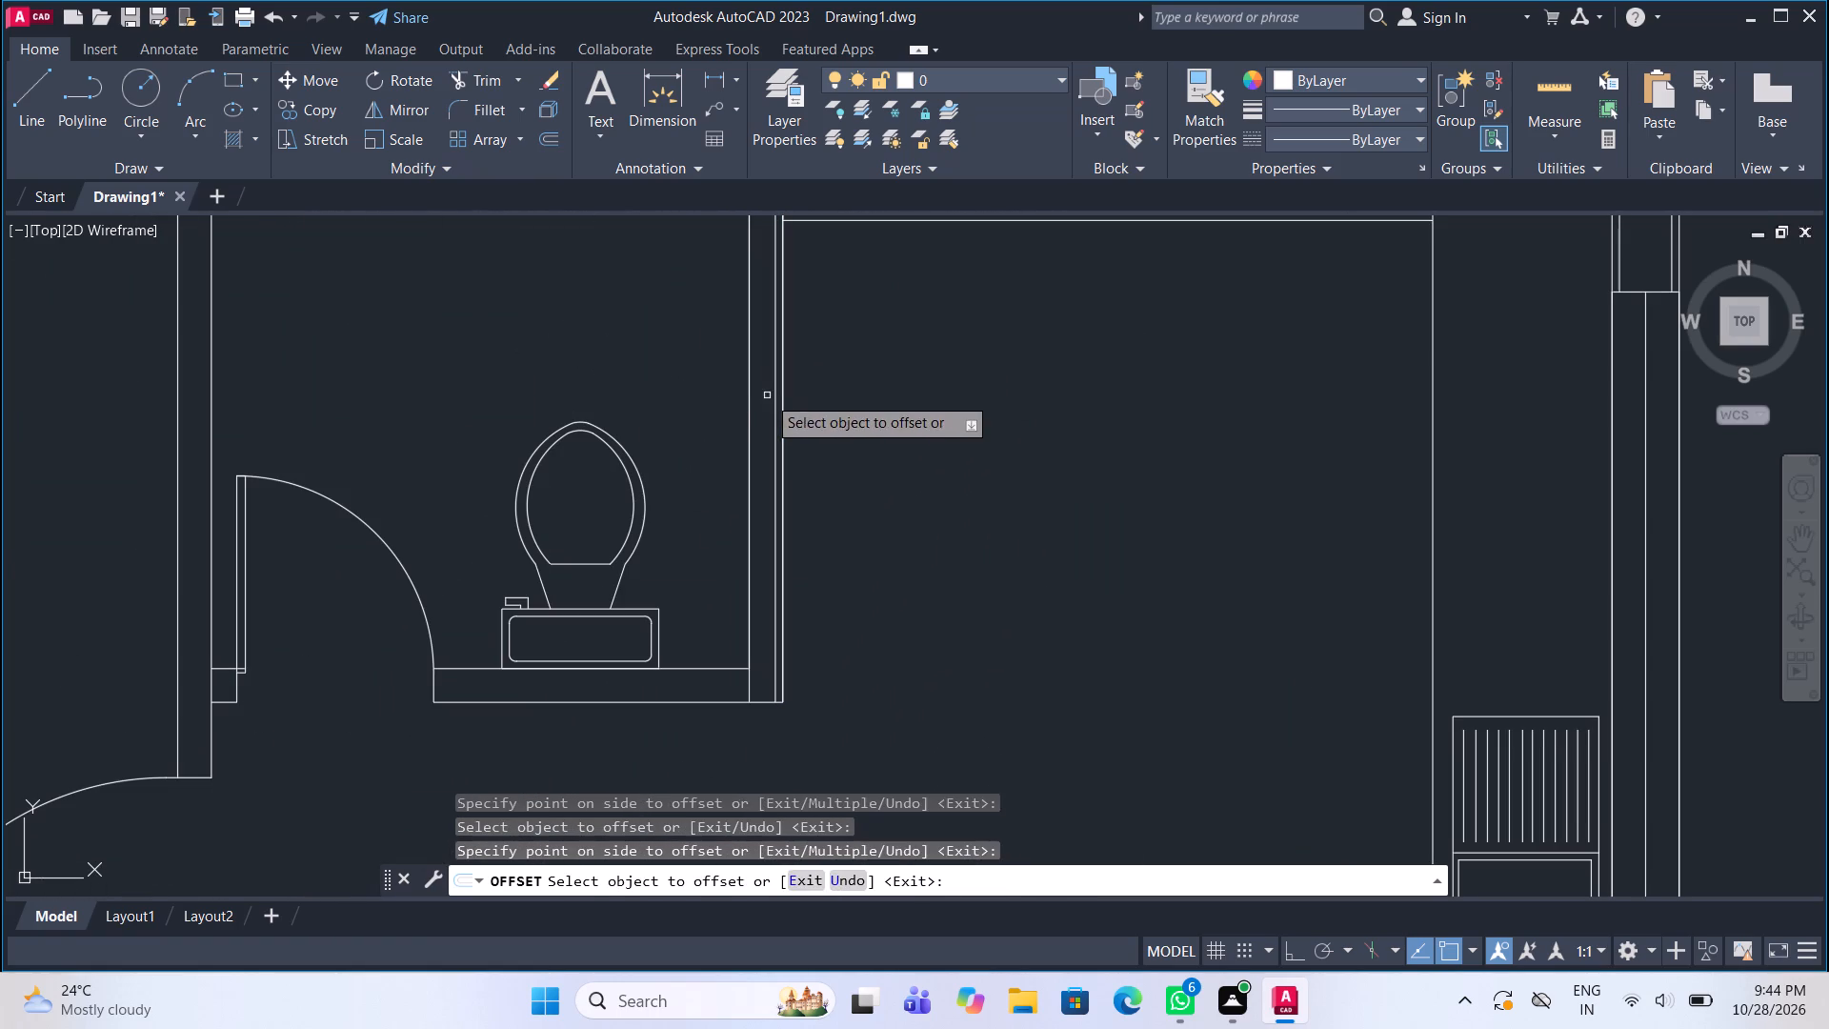
{"action": "left_click", "coordinate": [748, 411]}
{"action": "left_click", "coordinate": [770, 422]}
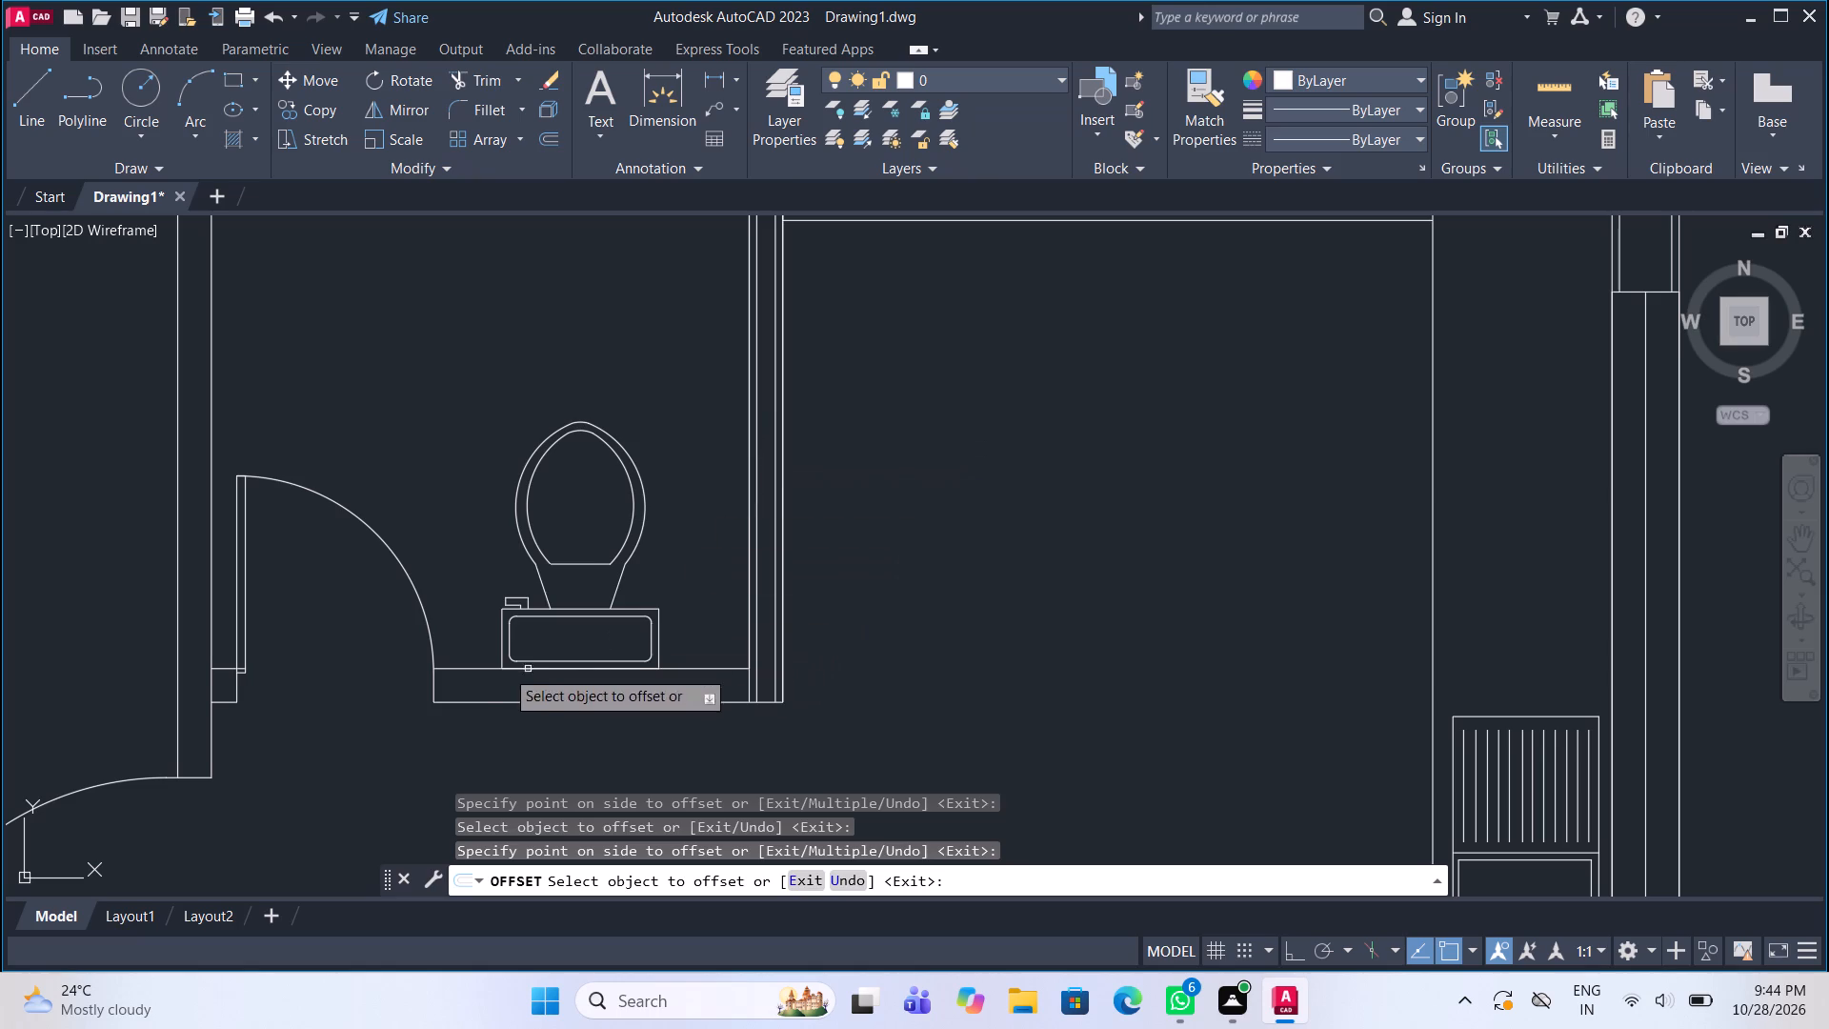
Offset the face lines of the upper toilet's bottom wall 1" inward on both sides of its door.
{"action": "left_click", "coordinate": [482, 667]}
{"action": "left_click", "coordinate": [482, 689]}
{"action": "left_click", "coordinate": [486, 704]}
{"action": "left_click", "coordinate": [481, 683]}
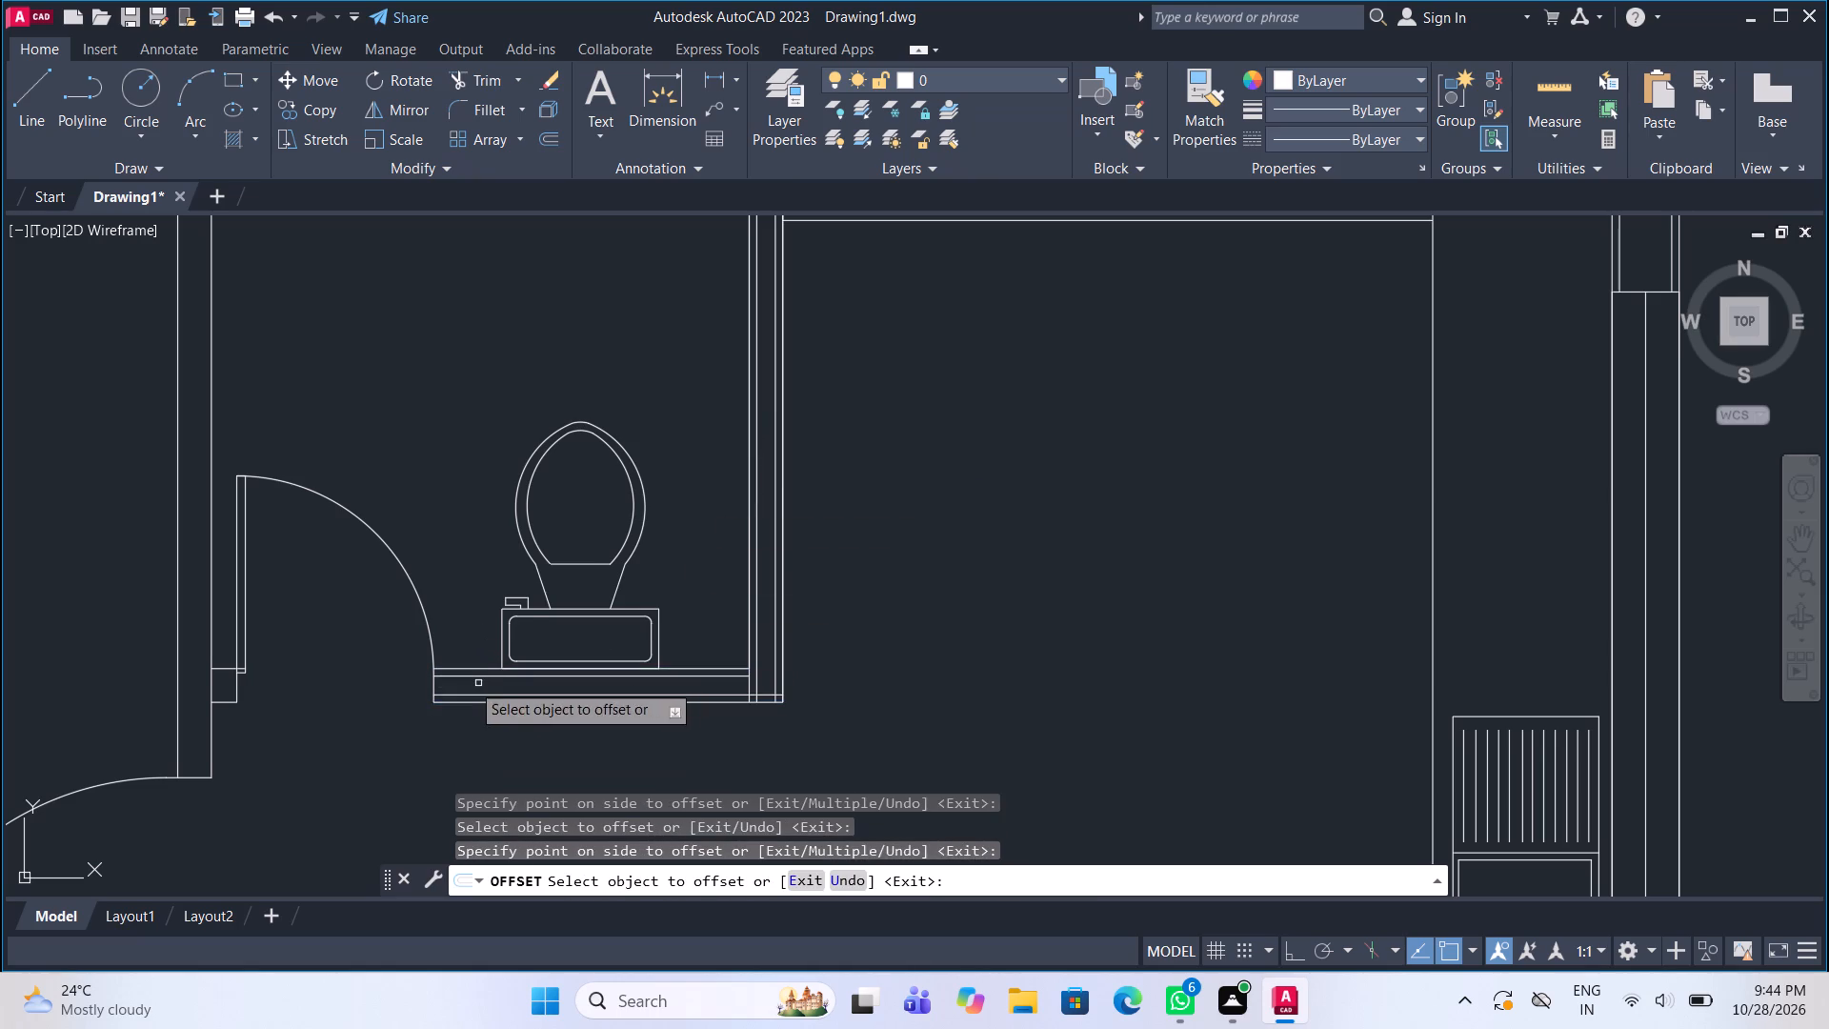
{"action": "left_click", "coordinate": [216, 670]}
{"action": "left_click", "coordinate": [232, 698]}
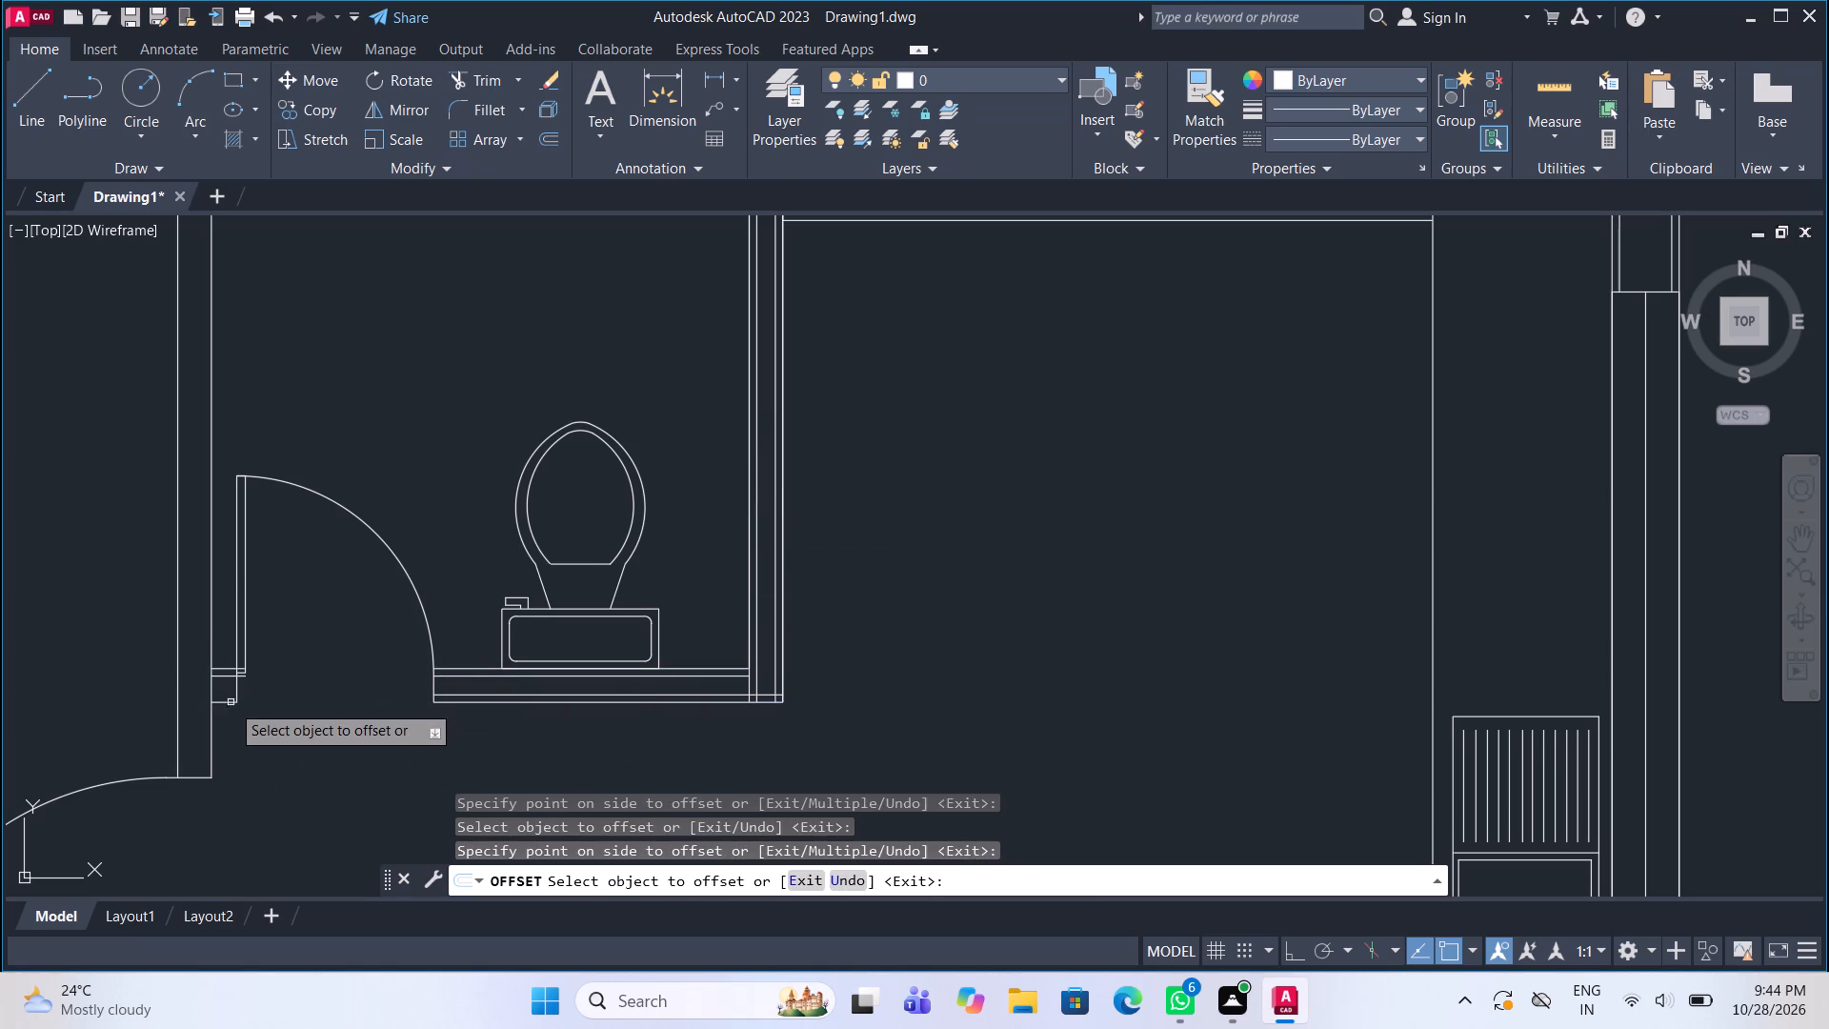
{"action": "left_click", "coordinate": [227, 707]}
{"action": "left_click", "coordinate": [227, 700]}
{"action": "left_click", "coordinate": [233, 675]}
Offset both face lines of the wall between the upper bedroom and the toilet 1" into the wall.
{"action": "middle_click_drag", "start_coordinate": [241, 672], "coordinate": [304, 656]}
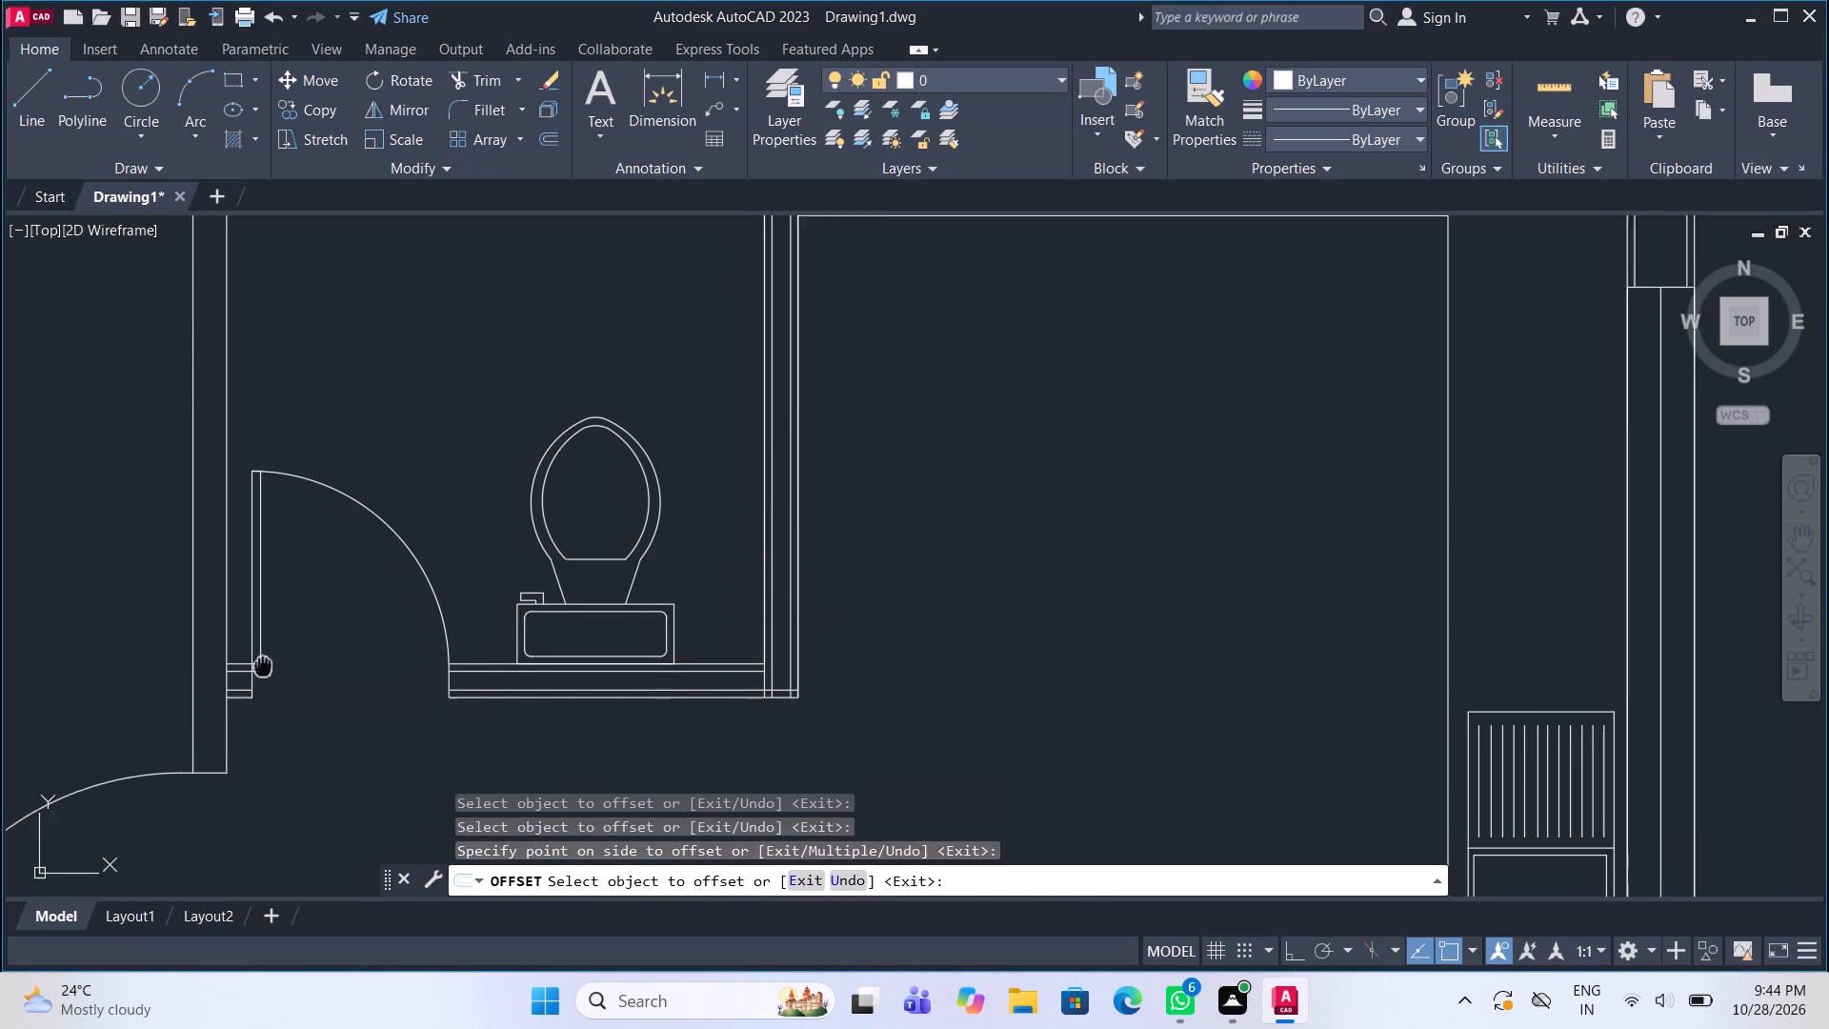
{"action": "middle_click_drag", "start_coordinate": [304, 656], "coordinate": [467, 629]}
{"action": "double_click", "coordinate": [403, 554]}
{"action": "left_click", "coordinate": [426, 559]}
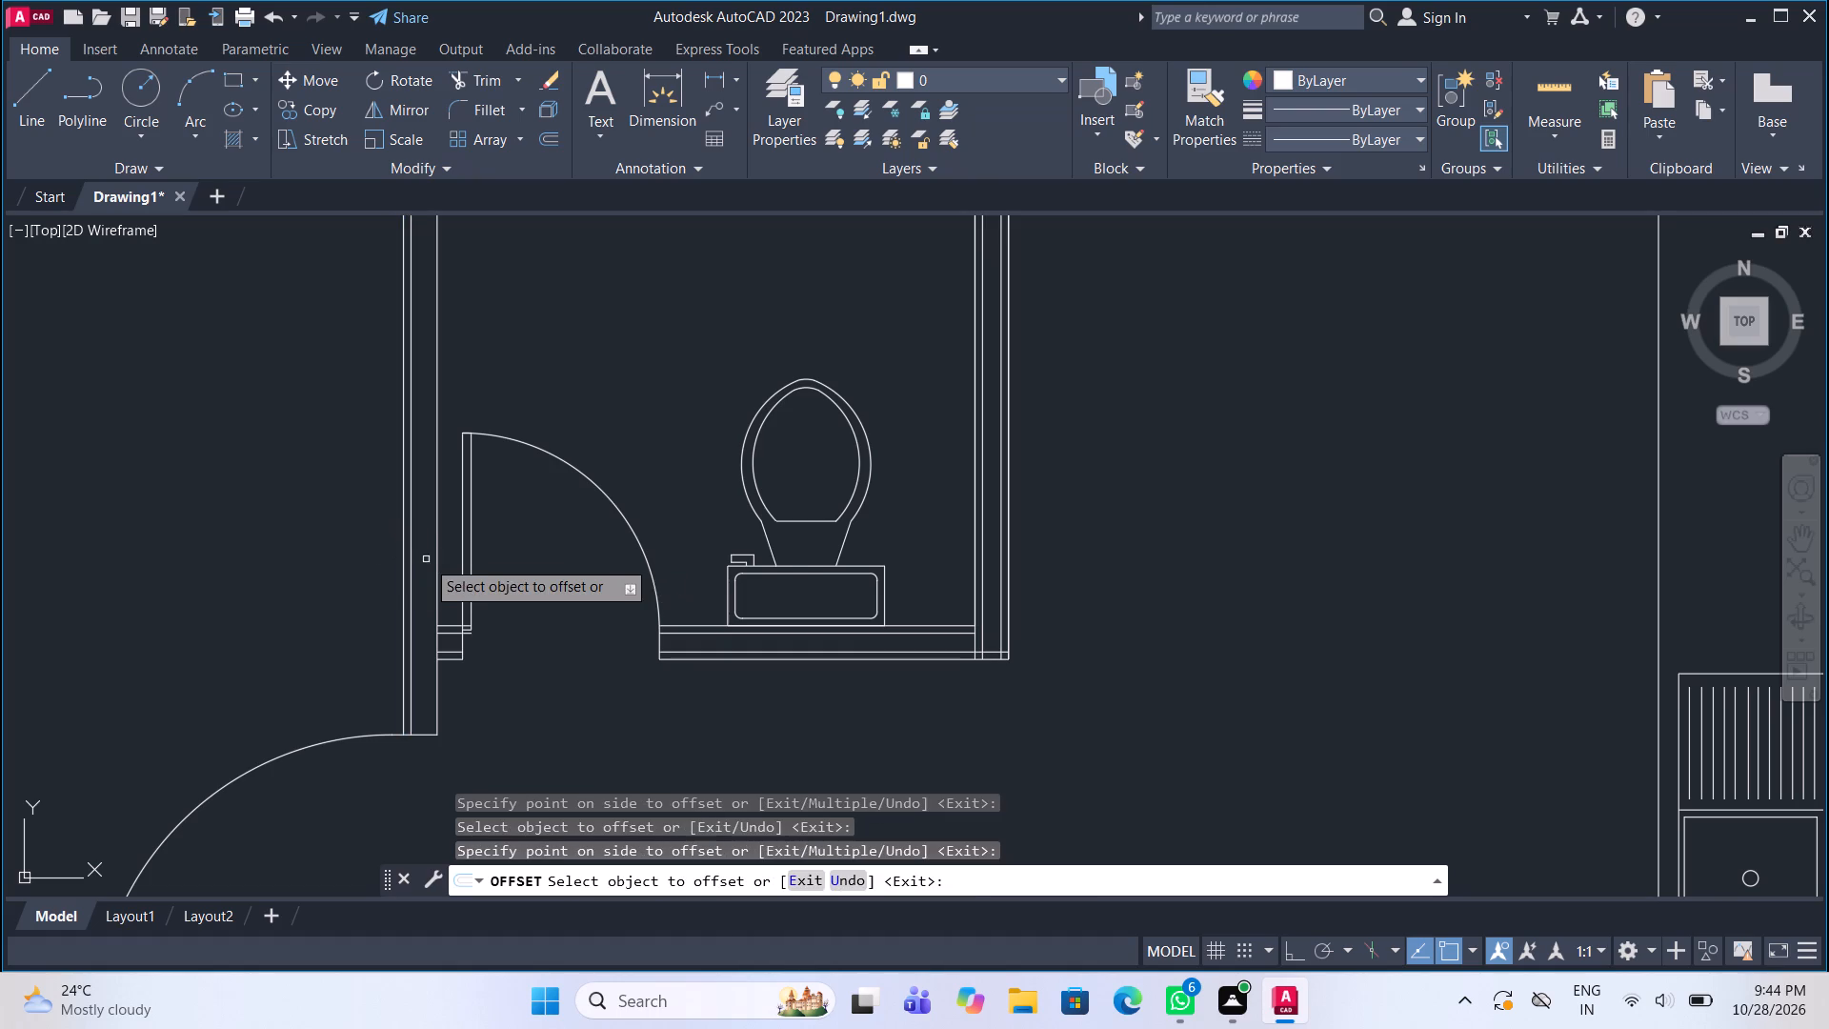
{"action": "left_click_drag", "start_coordinate": [436, 555], "coordinate": [430, 544]}
{"action": "left_click", "coordinate": [396, 507]}
{"action": "scroll", "coordinate": [429, 545], "scroll_direction": "down", "scroll_amount": 3}
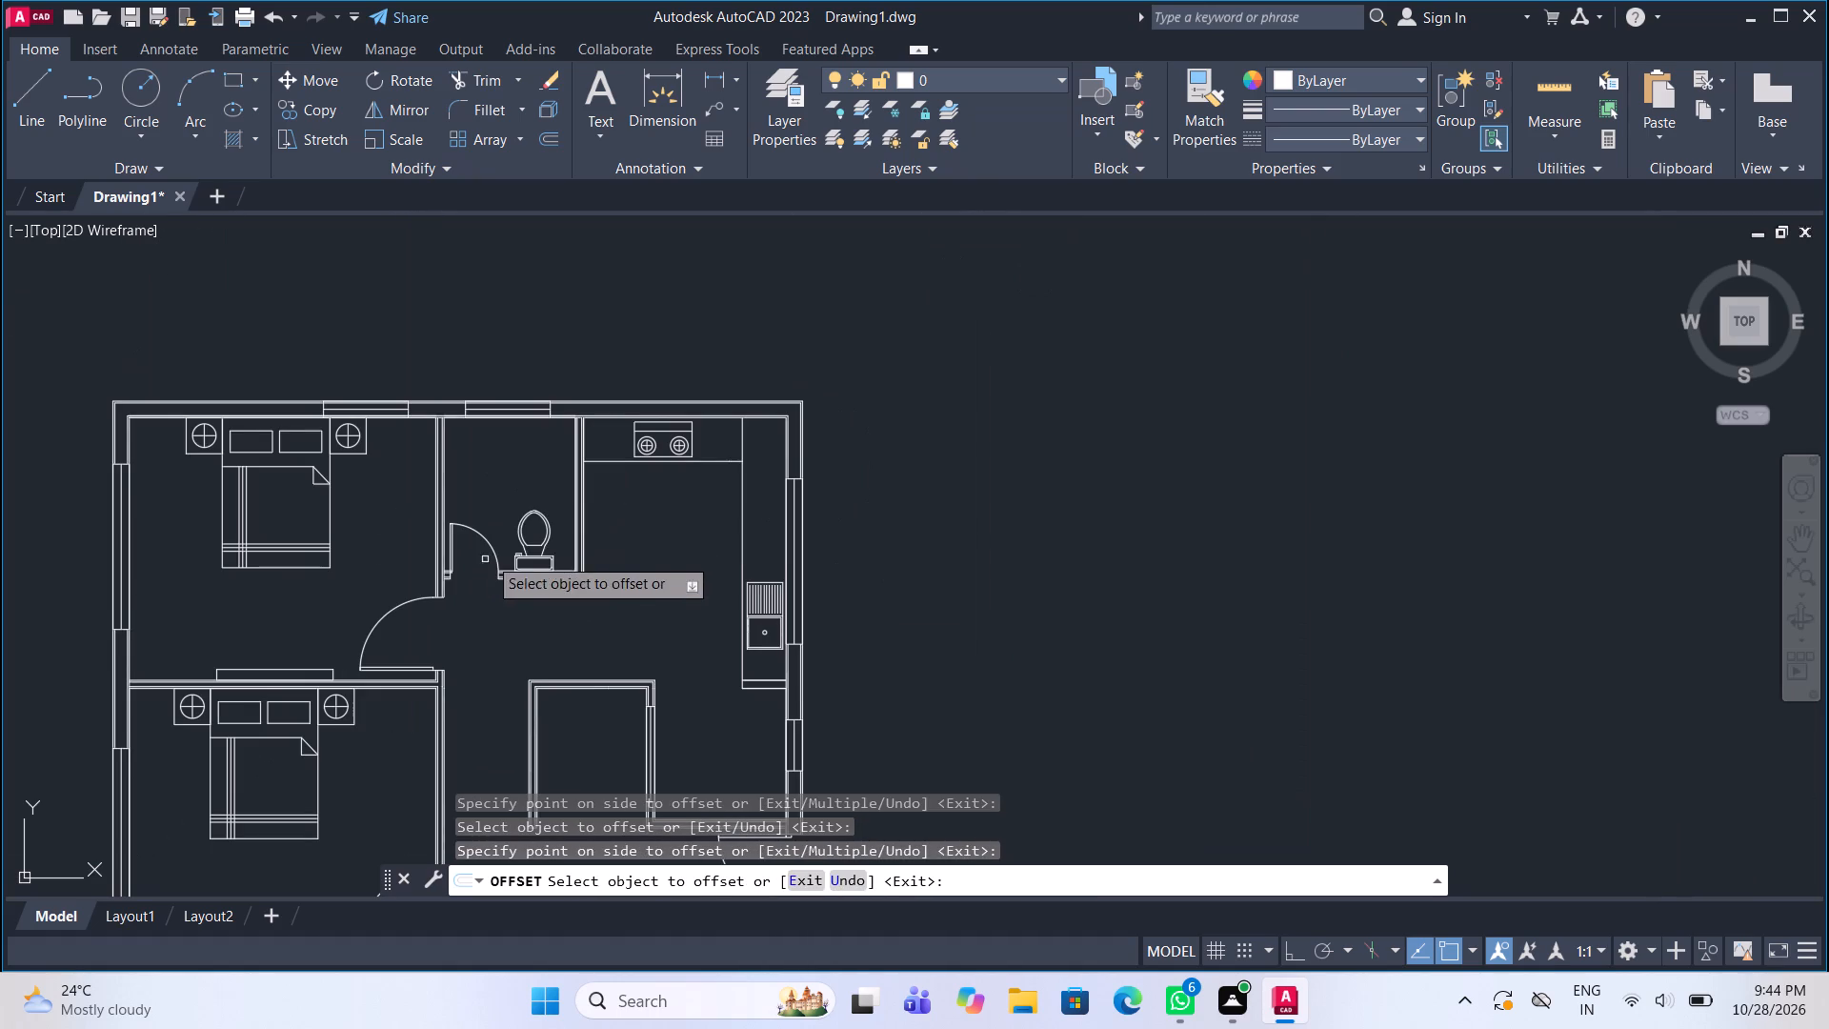
{"action": "middle_click_drag", "start_coordinate": [568, 477], "coordinate": [573, 469]}
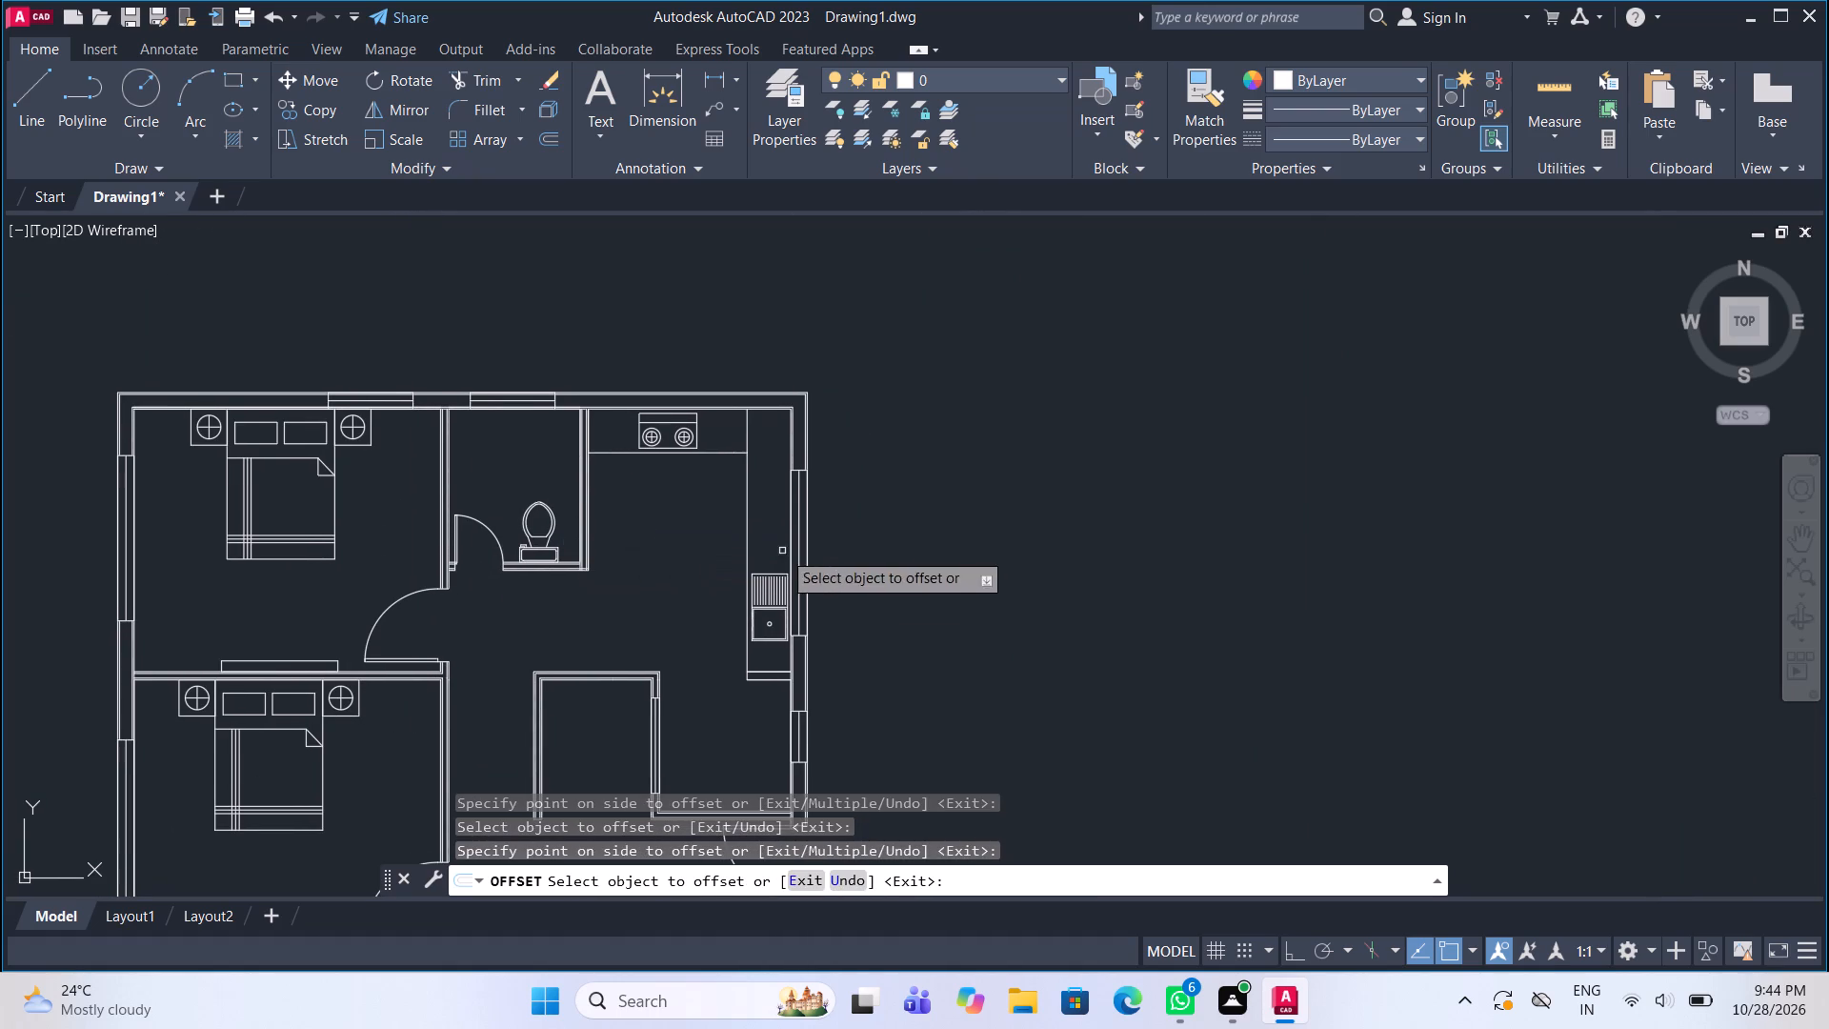
{"action": "scroll", "coordinate": [456, 437], "scroll_direction": "up", "scroll_amount": 3}
{"action": "key", "text": "Escape"}
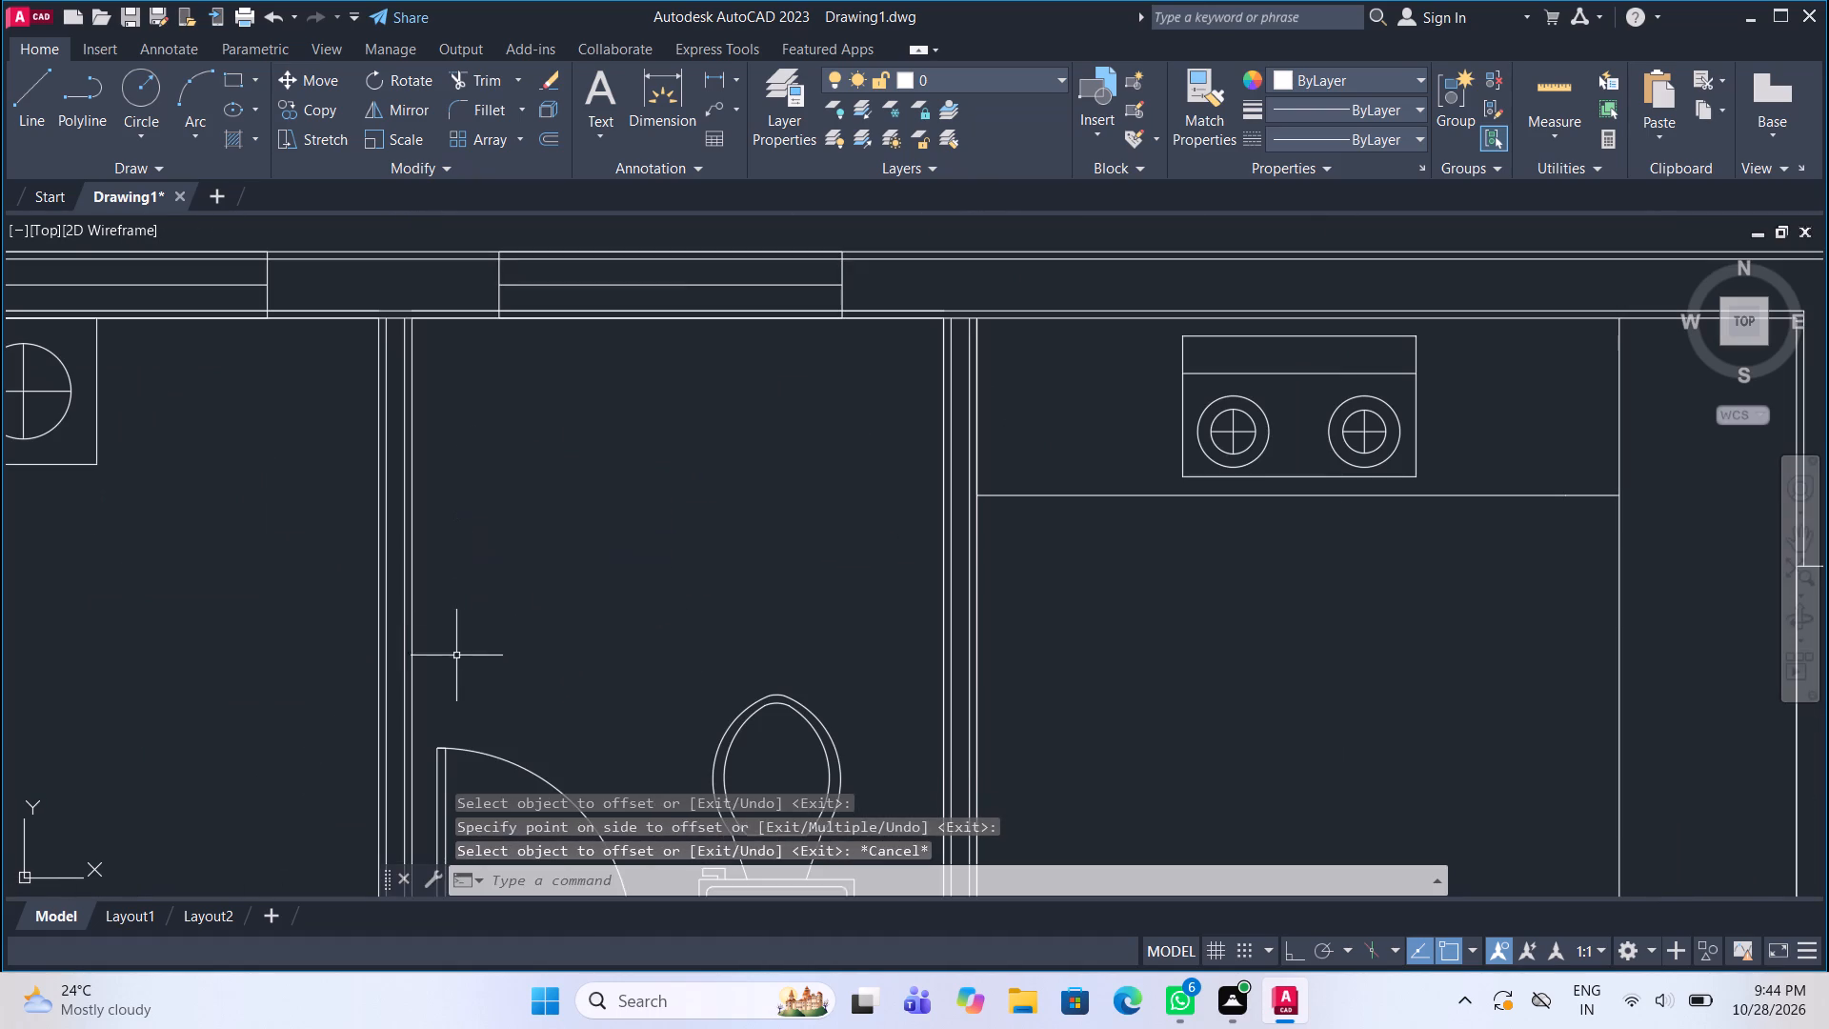
Fillet the inner and outer pairs of offset lines into square corners where the toilet's bottom wall meets the kitchen-side wall.
{"action": "middle_click_drag", "start_coordinate": [459, 655], "coordinate": [486, 376]}
{"action": "middle_click_drag", "start_coordinate": [960, 607], "coordinate": [712, 528]}
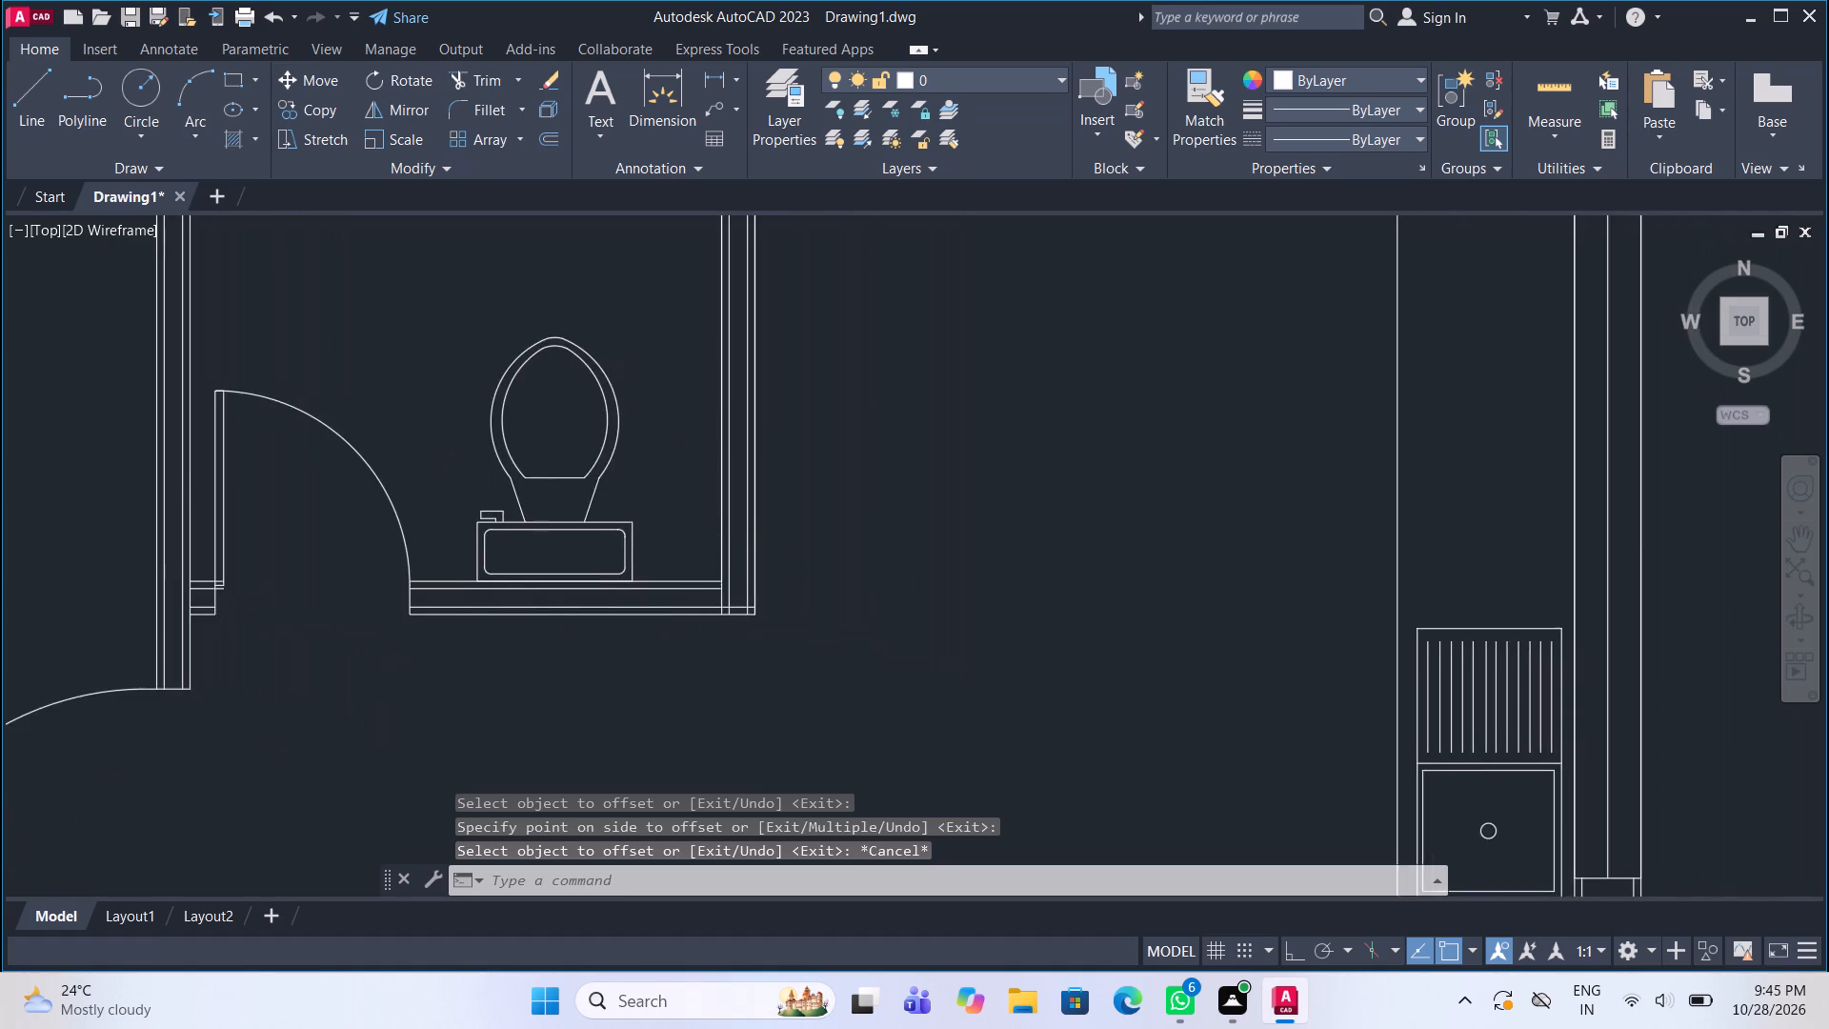
{"action": "scroll", "coordinate": [746, 595], "scroll_direction": "up", "scroll_amount": 2}
{"action": "left_click", "coordinate": [497, 113]}
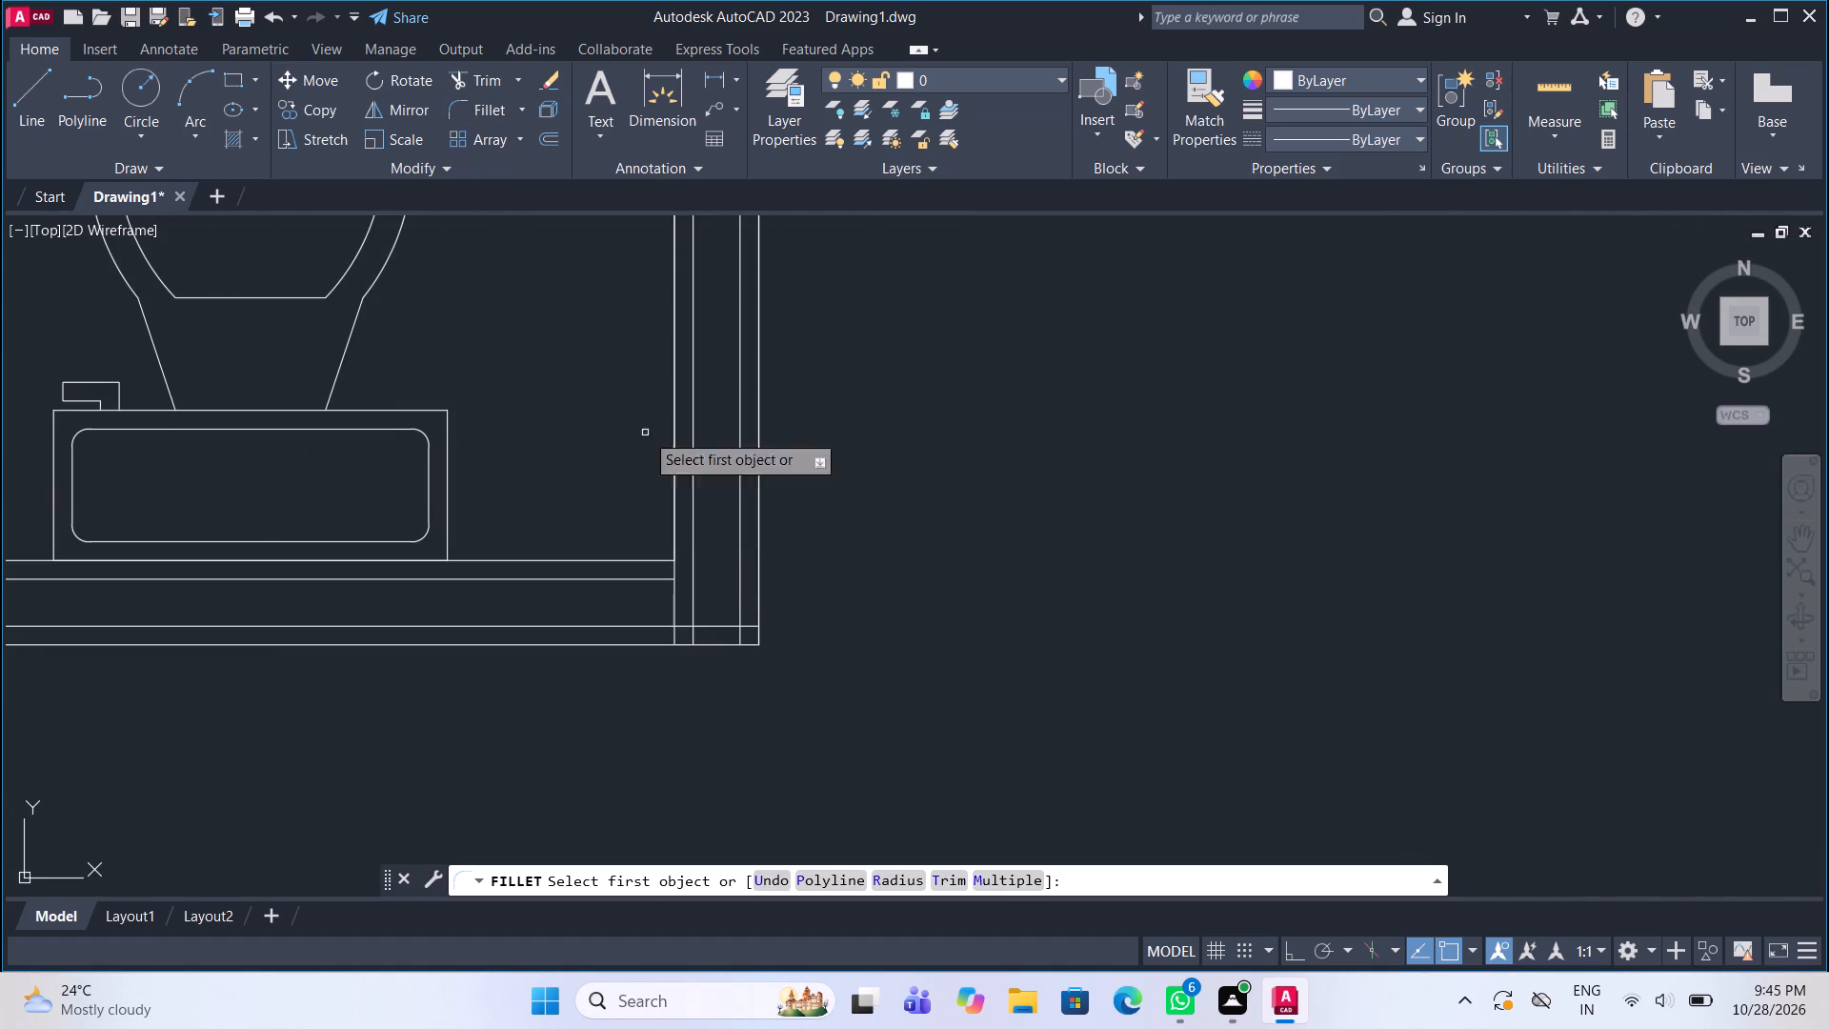
{"action": "double_click", "coordinate": [641, 580]}
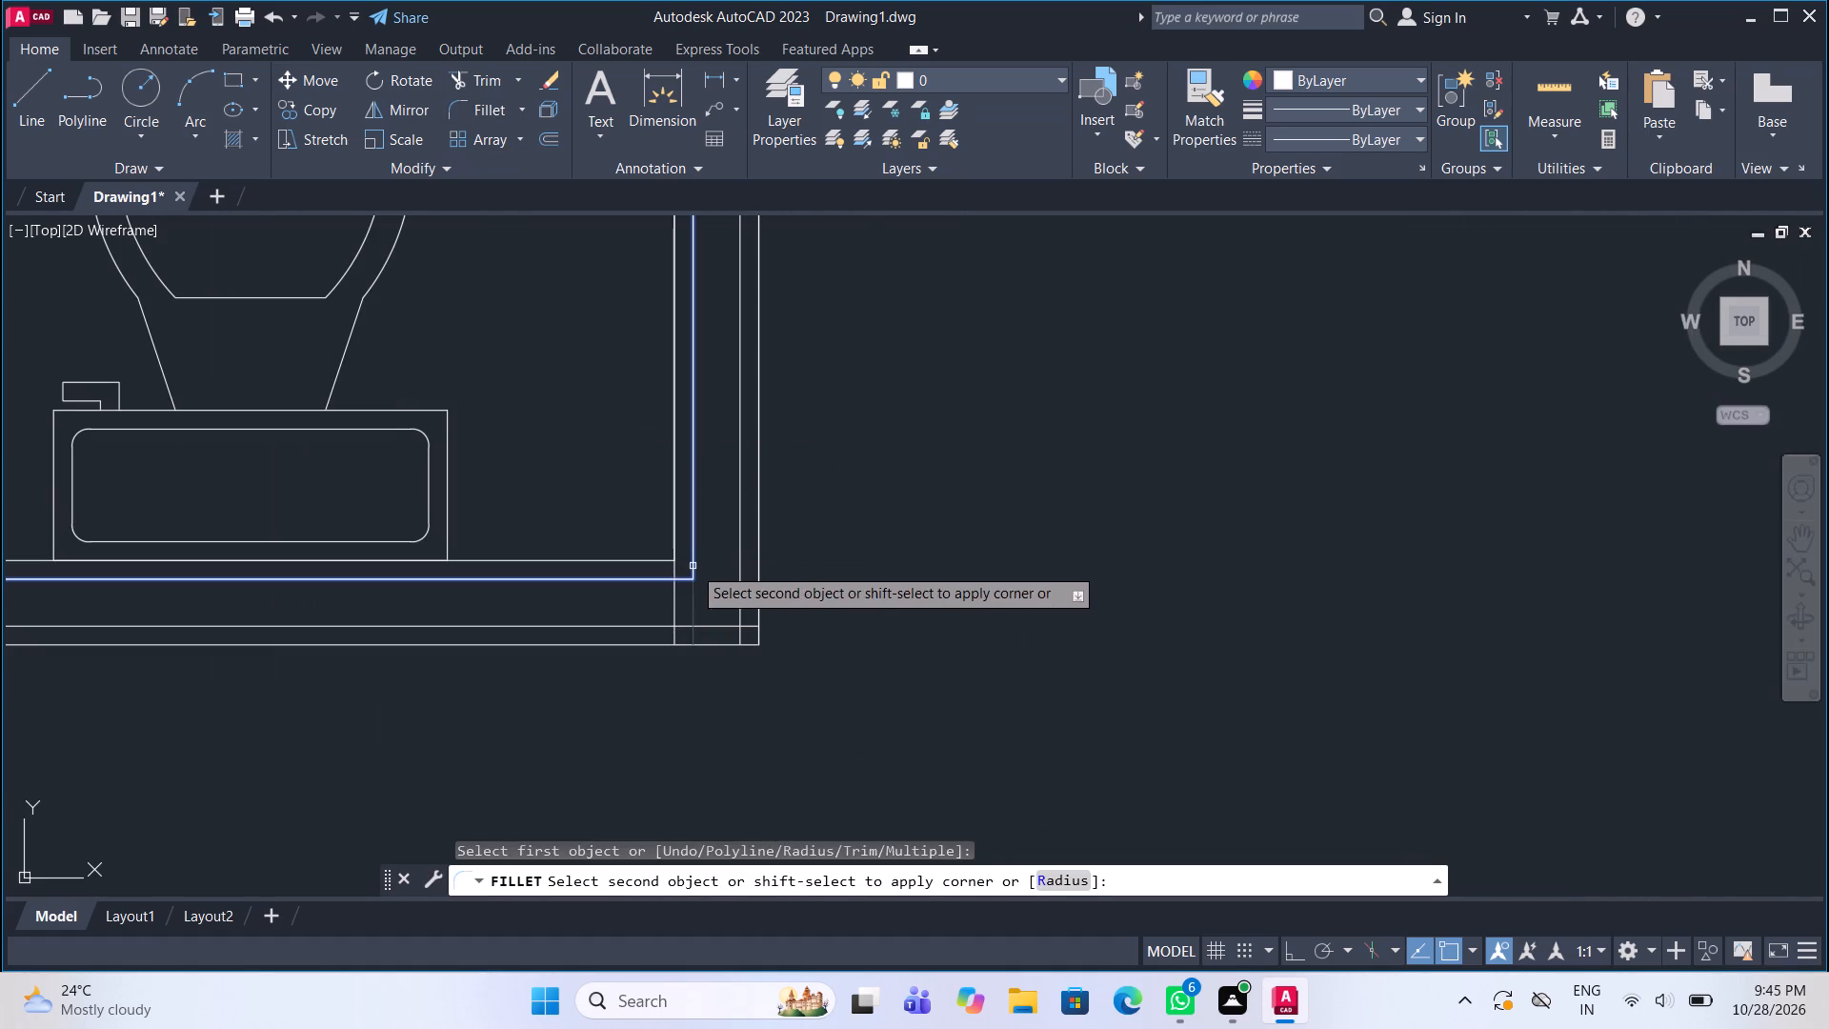
{"action": "left_click", "coordinate": [693, 566]}
{"action": "left_click", "coordinate": [503, 117]}
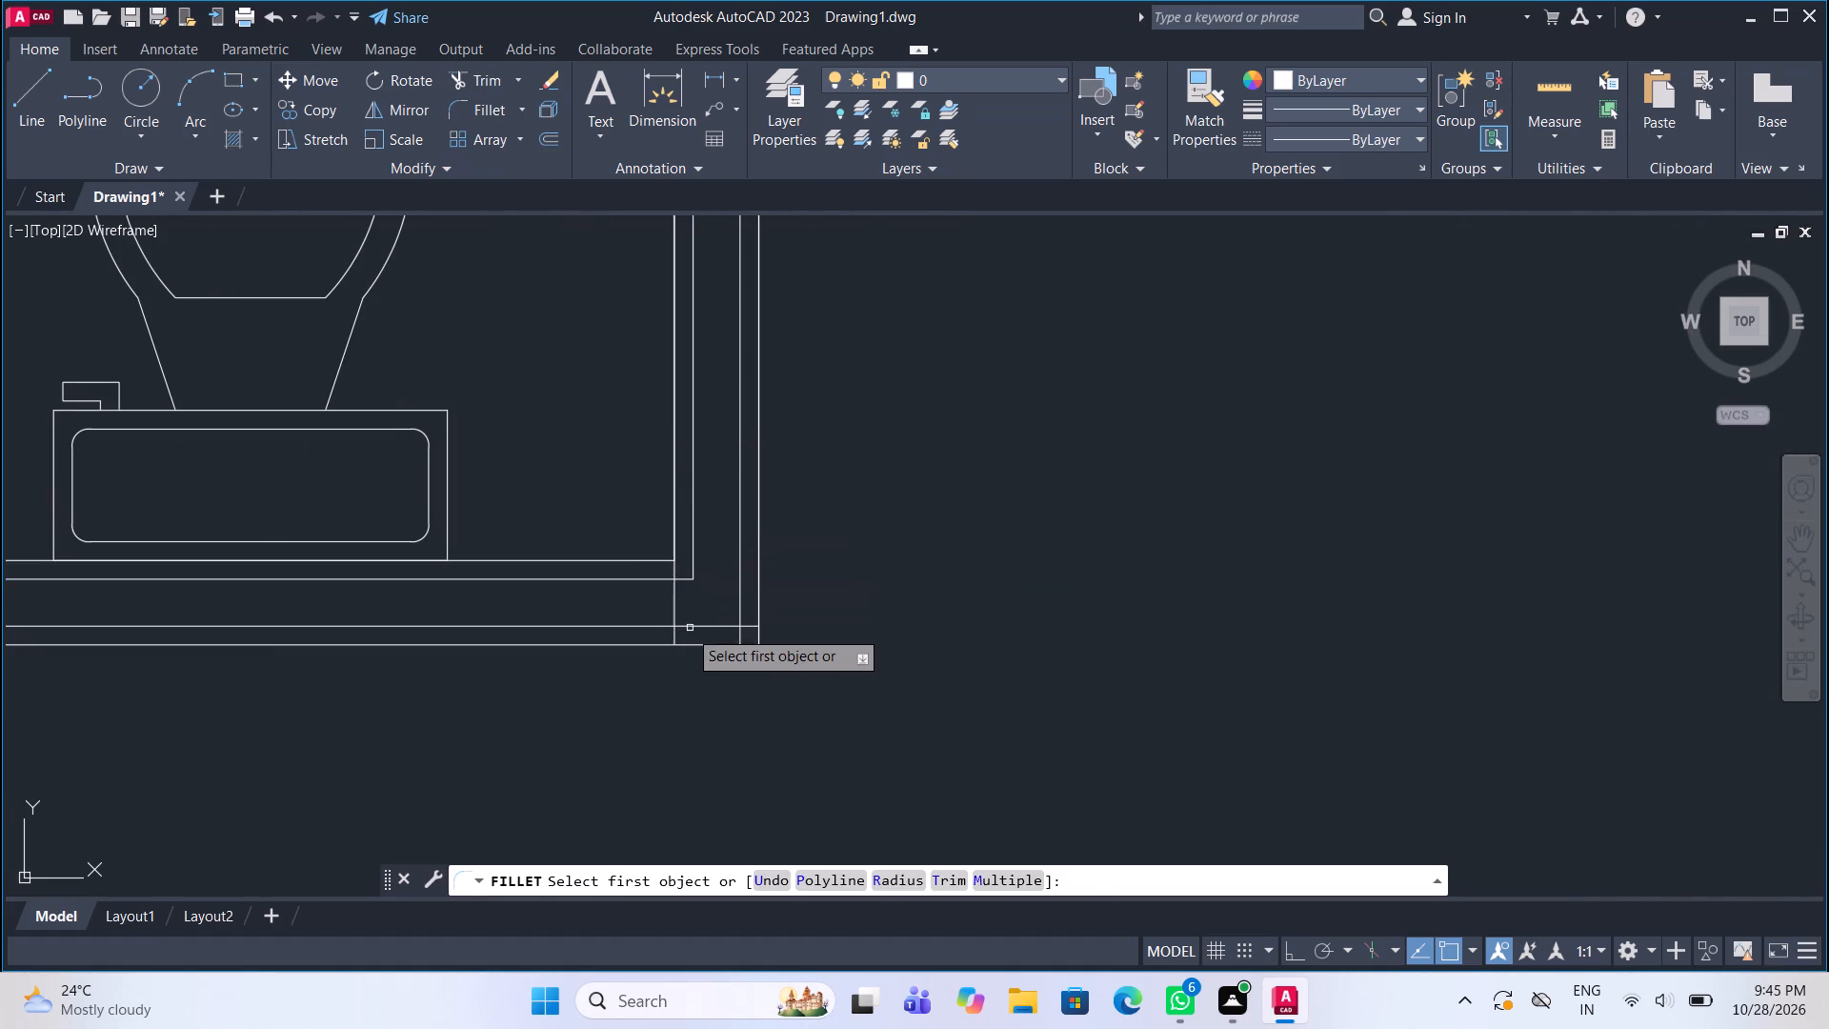
{"action": "left_click", "coordinate": [660, 626]}
{"action": "left_click", "coordinate": [741, 613]}
{"action": "key", "text": "Escape"}
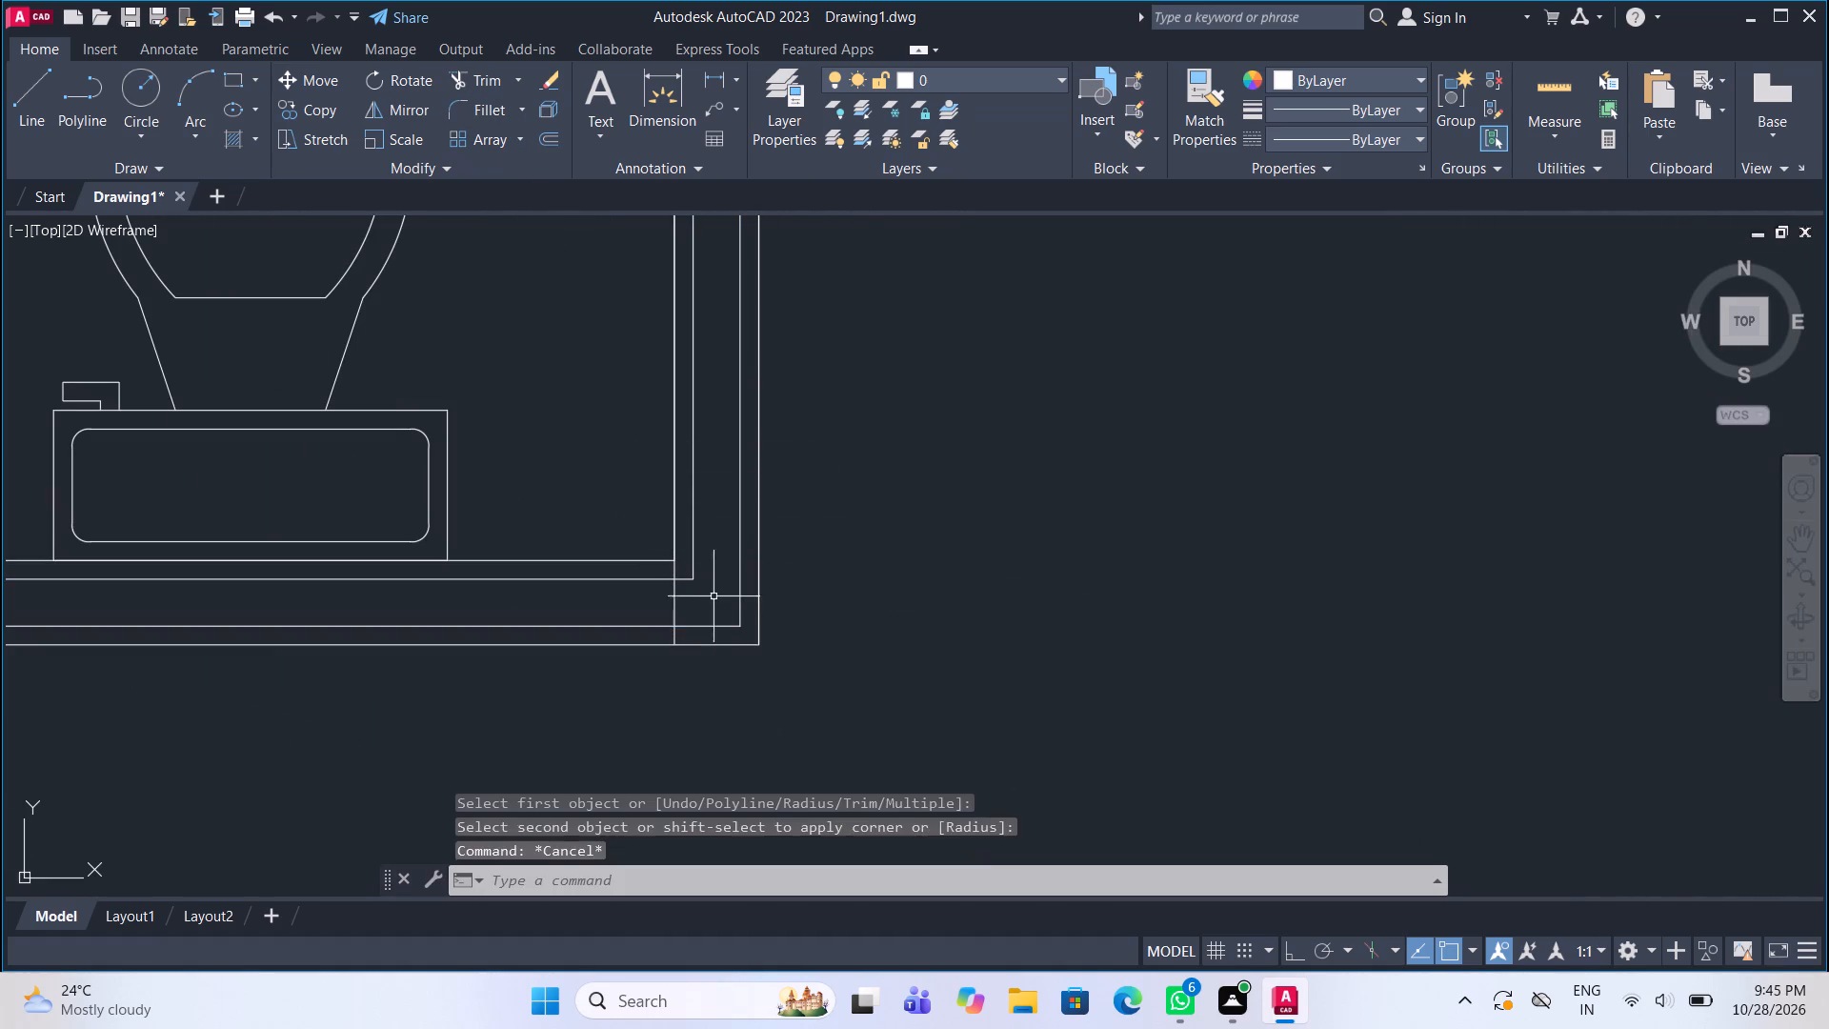
Trim the toilet's kitchen-side wall face line where it runs down through the bottom wall at the corner.
{"action": "left_click", "coordinate": [483, 82]}
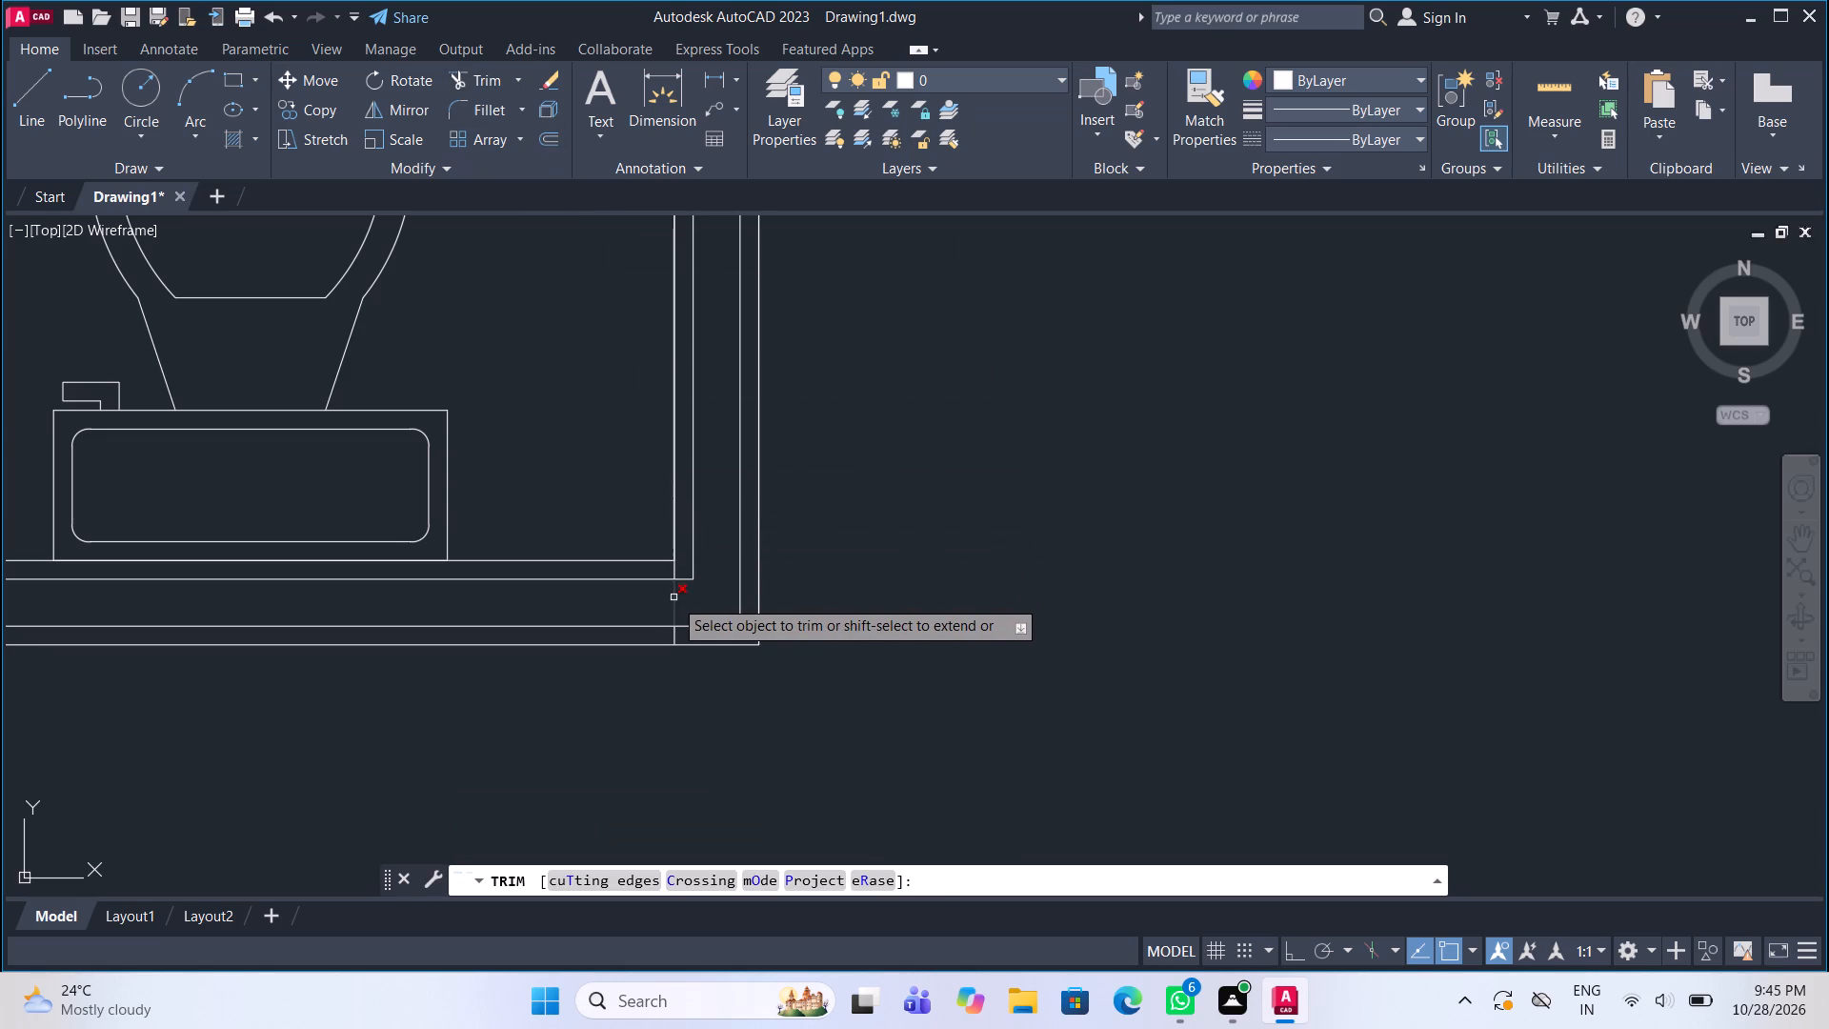
{"action": "left_click", "coordinate": [673, 598]}
{"action": "left_click_drag", "start_coordinate": [674, 636], "coordinate": [674, 626]}
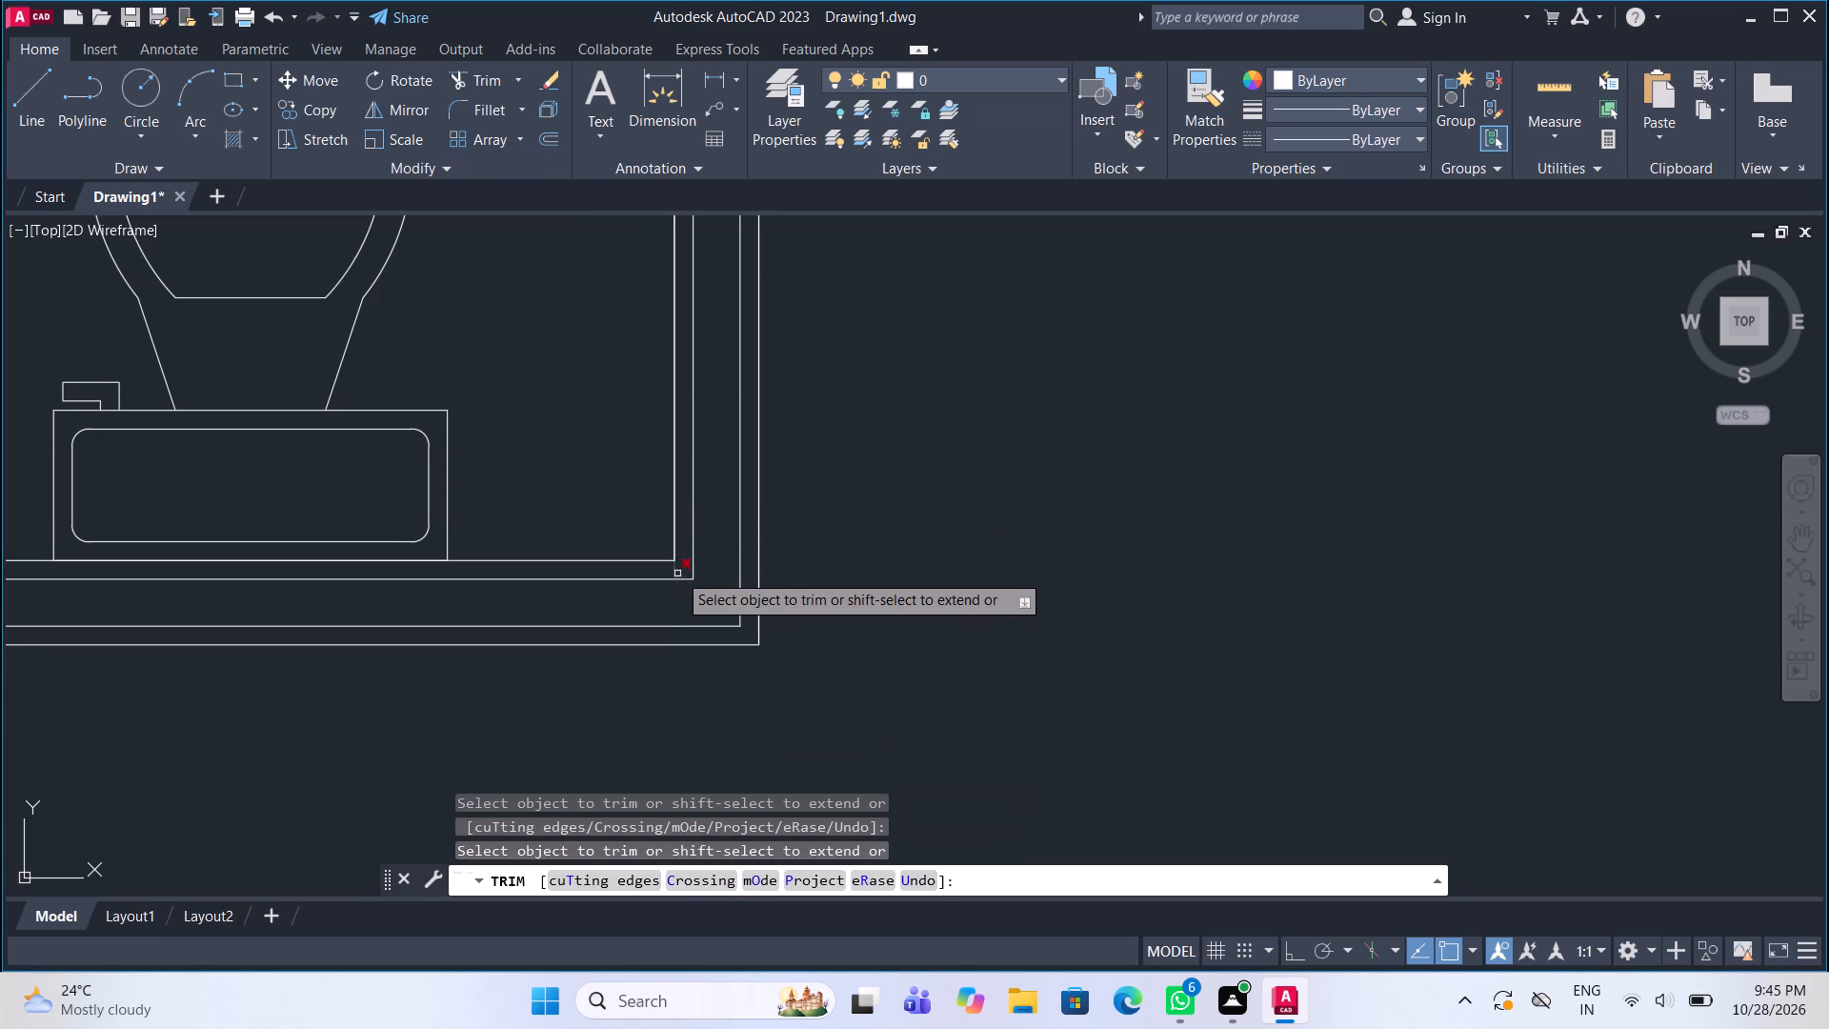
{"action": "left_click", "coordinate": [677, 573]}
{"action": "key", "text": "Escape"}
Examine the offset lines at the toilet corner and where the toilet walls meet the top exterior wall.
{"action": "scroll", "coordinate": [645, 689], "scroll_direction": "down", "scroll_amount": 3}
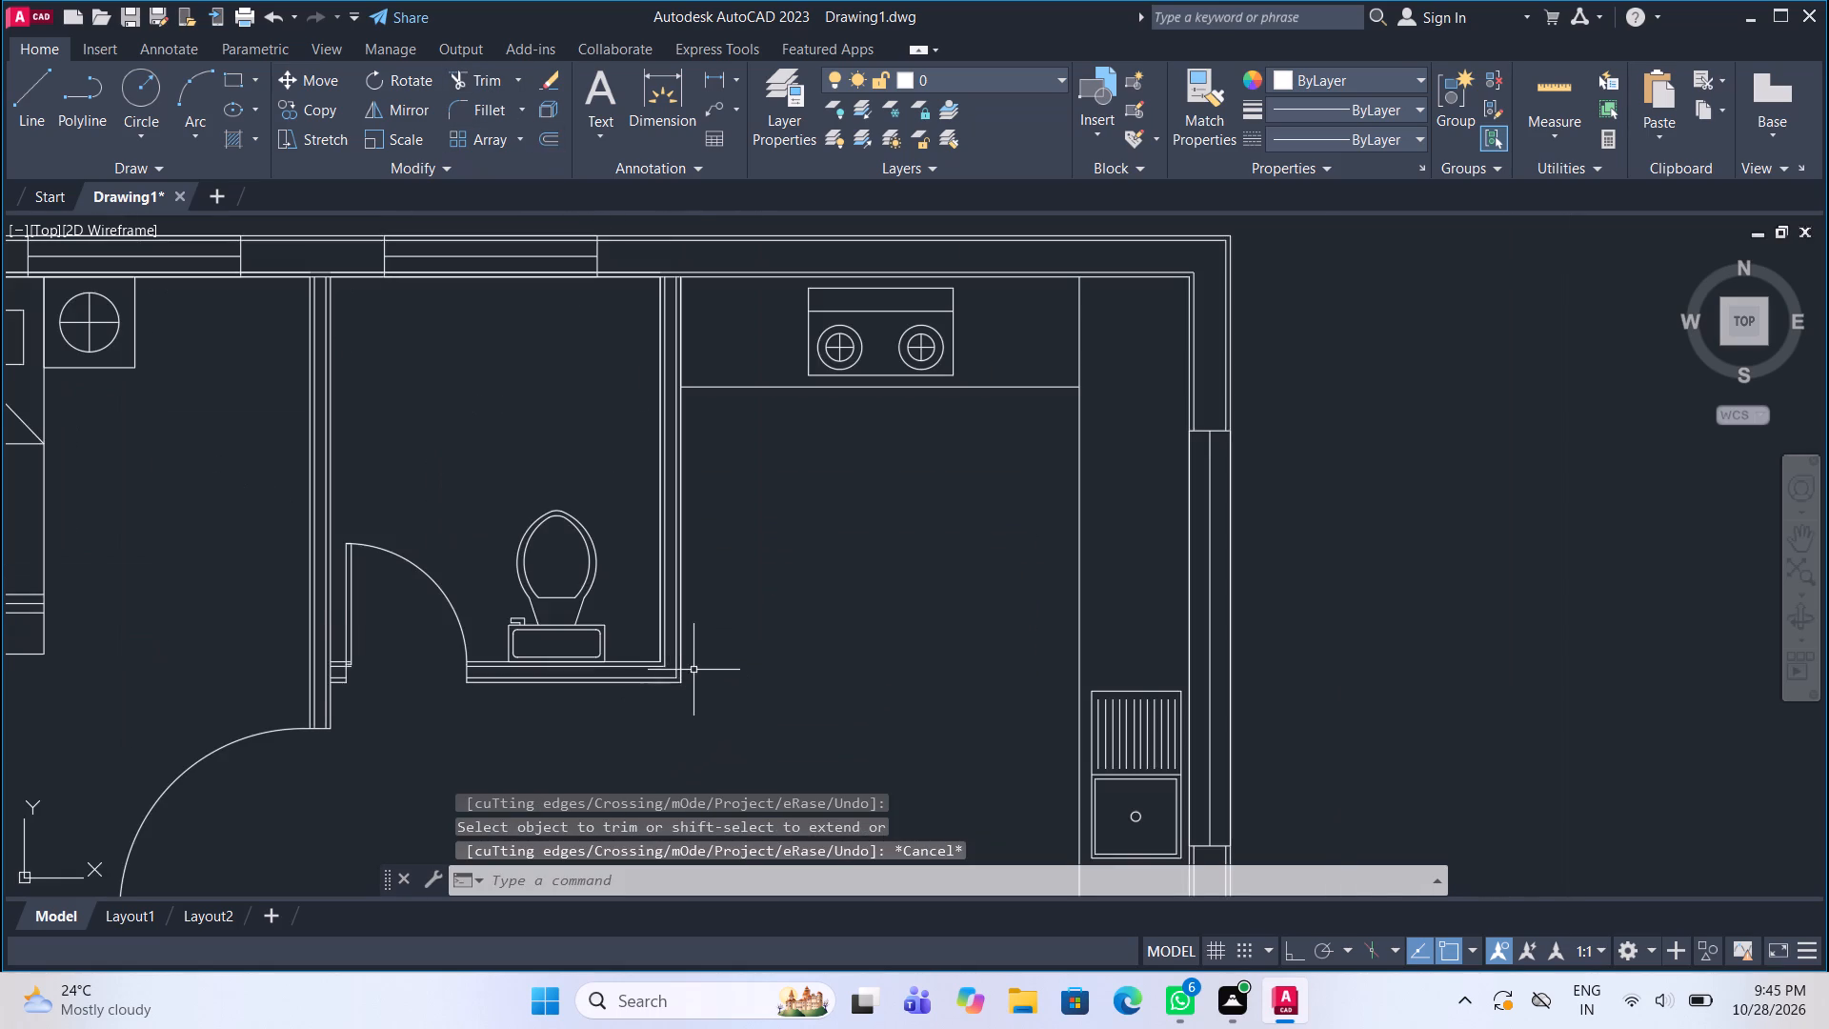
{"action": "scroll", "coordinate": [693, 669], "scroll_direction": "up", "scroll_amount": 2}
{"action": "scroll", "coordinate": [693, 674], "scroll_direction": "down", "scroll_amount": 2}
{"action": "scroll", "coordinate": [679, 287], "scroll_direction": "up", "scroll_amount": 1}
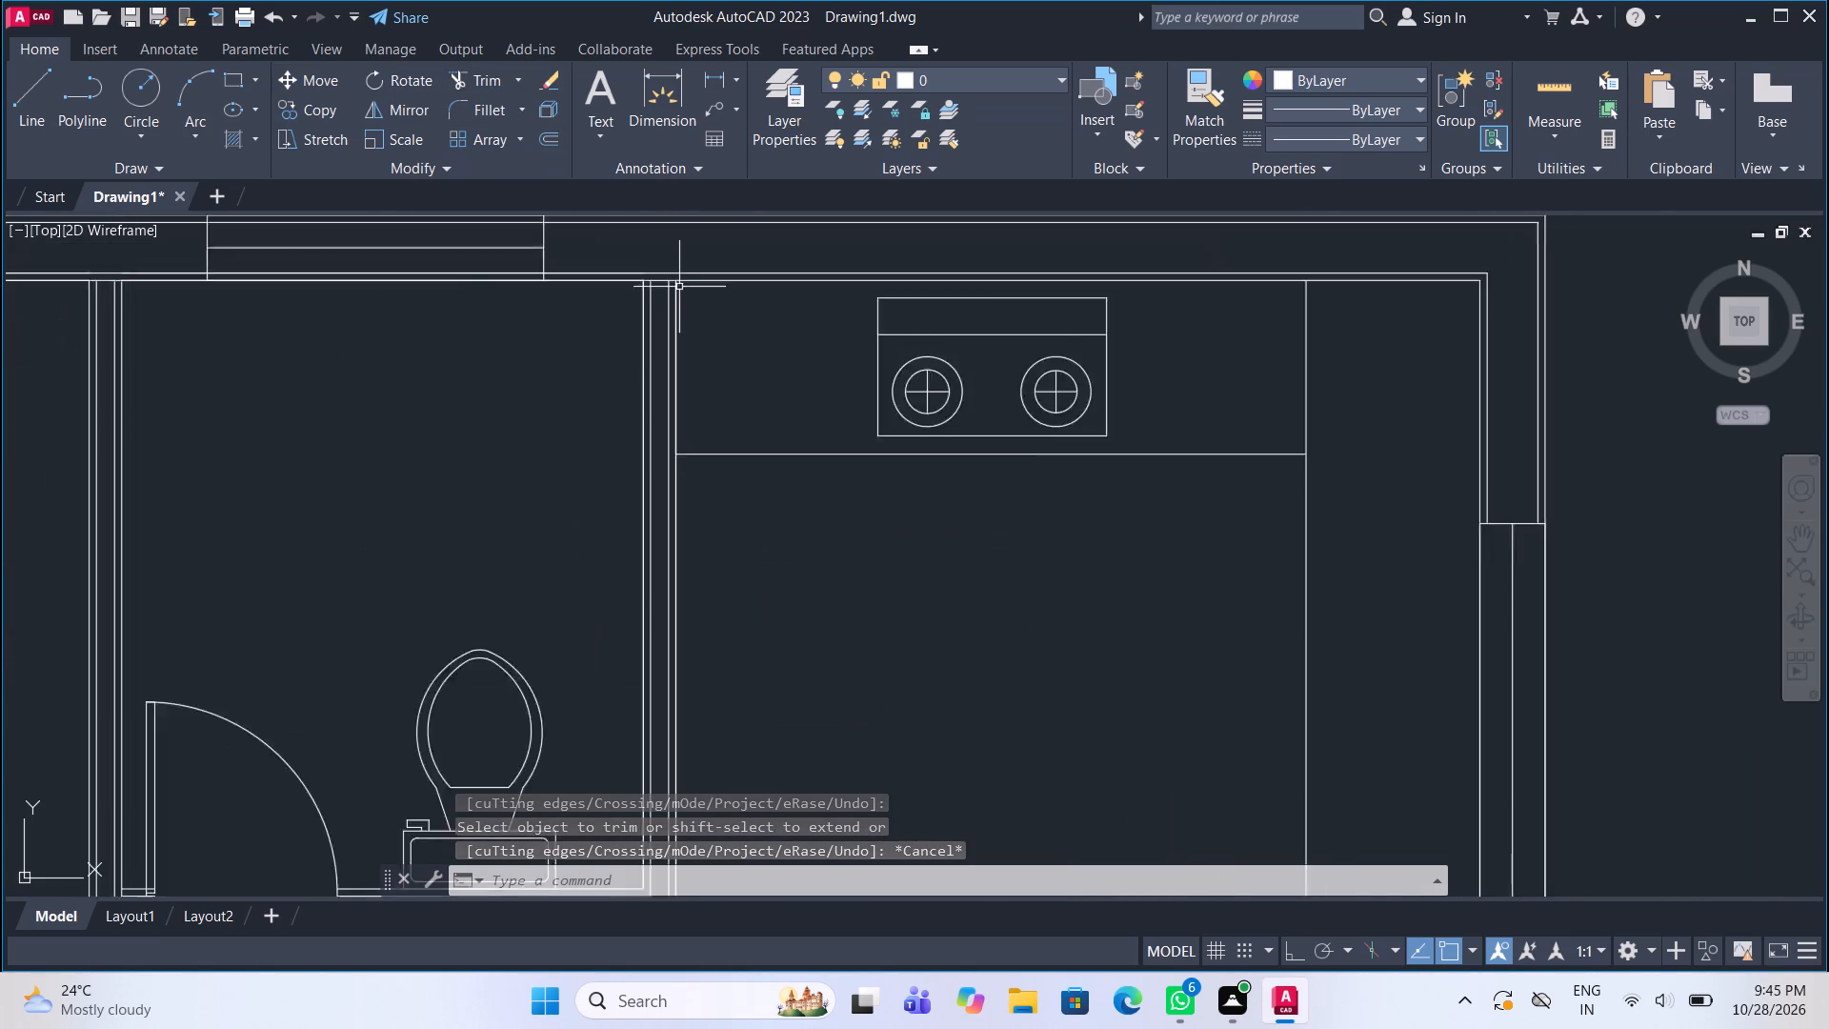
{"action": "scroll", "coordinate": [679, 287], "scroll_direction": "up", "scroll_amount": 2}
{"action": "scroll", "coordinate": [679, 287], "scroll_direction": "down", "scroll_amount": 4}
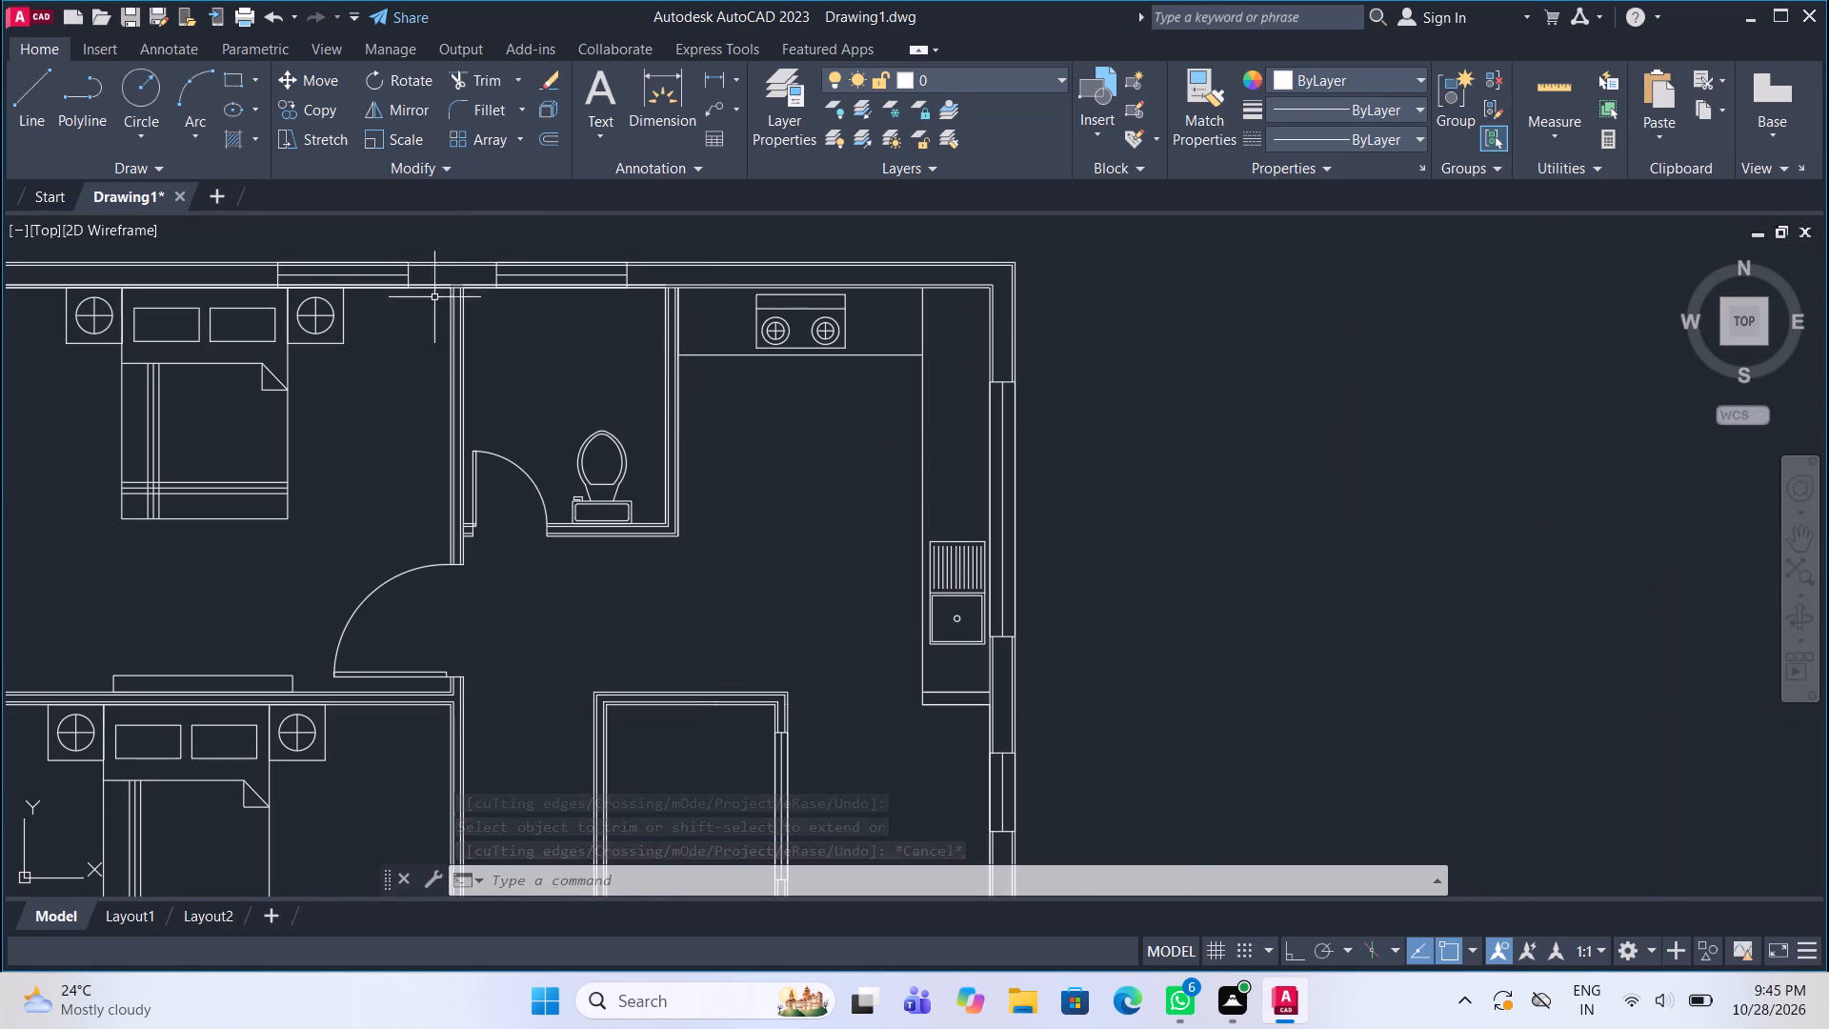
{"action": "scroll", "coordinate": [449, 290], "scroll_direction": "up", "scroll_amount": 2}
{"action": "scroll", "coordinate": [538, 433], "scroll_direction": "down", "scroll_amount": 2}
{"action": "middle_click_drag", "start_coordinate": [372, 366], "coordinate": [673, 401]}
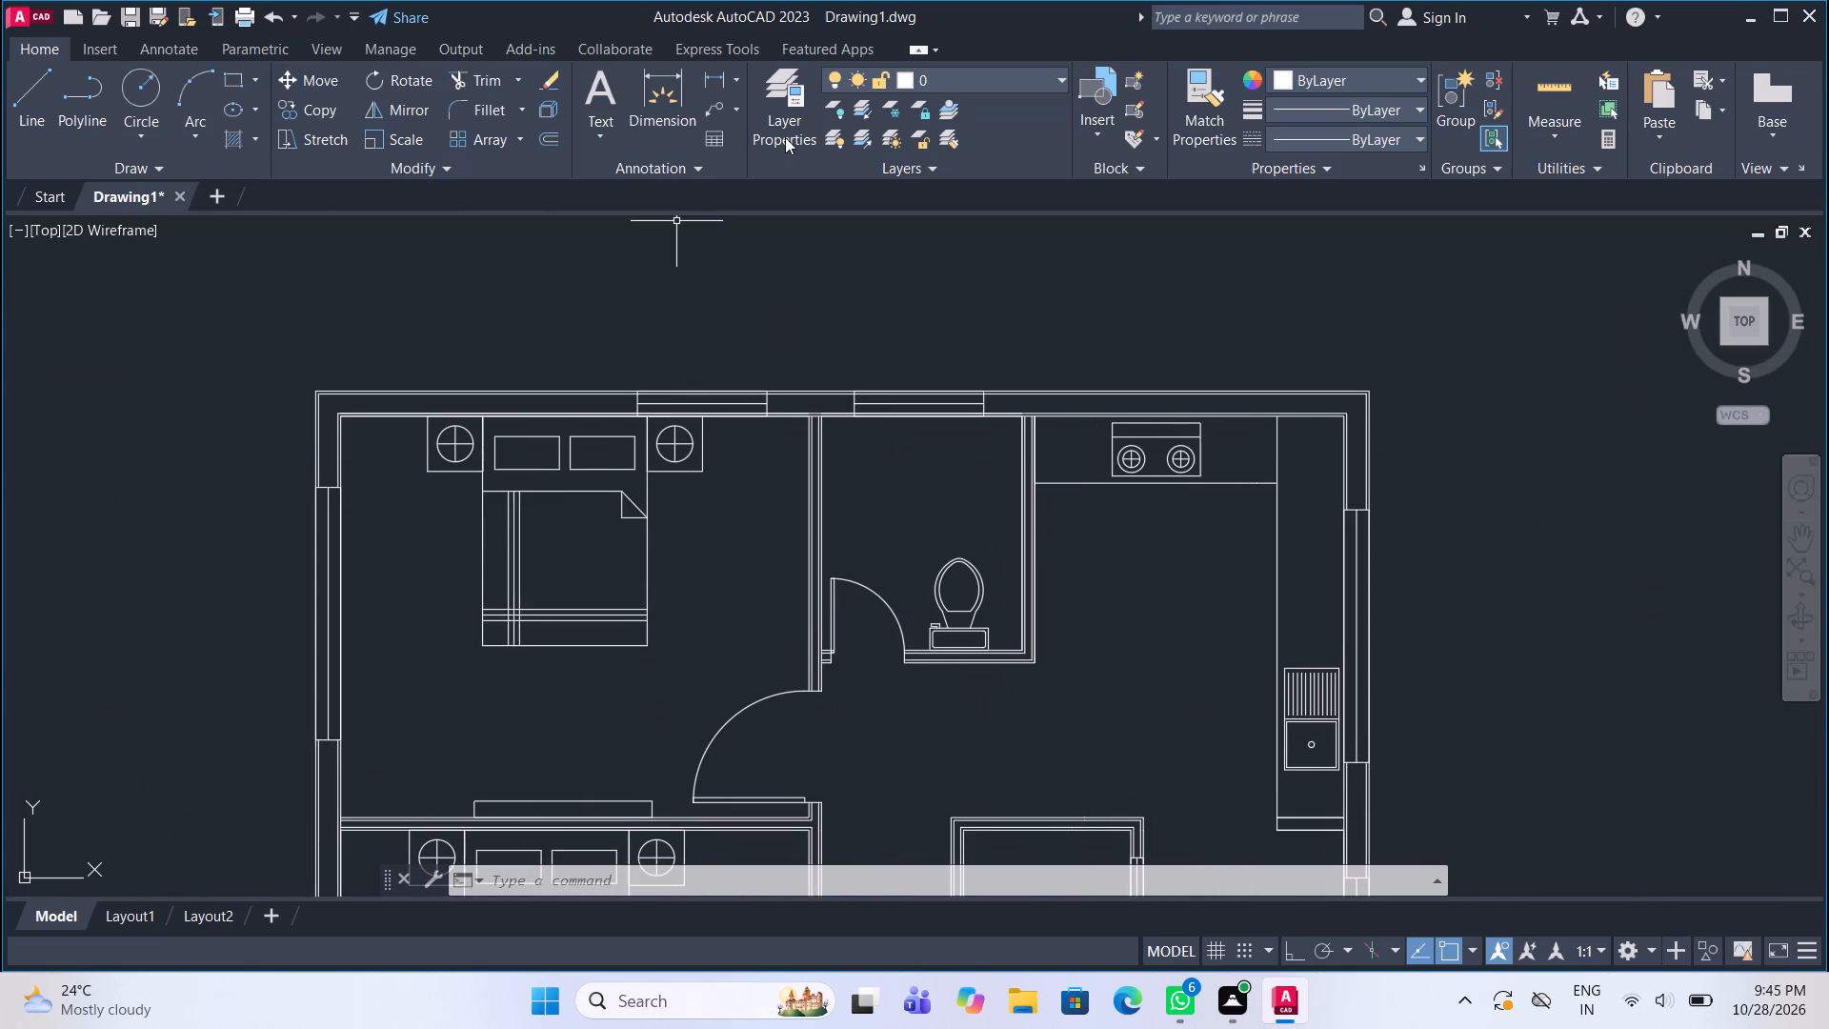
Create a new layer named wall in the Layer Properties Manager.
{"action": "left_click", "coordinate": [772, 91]}
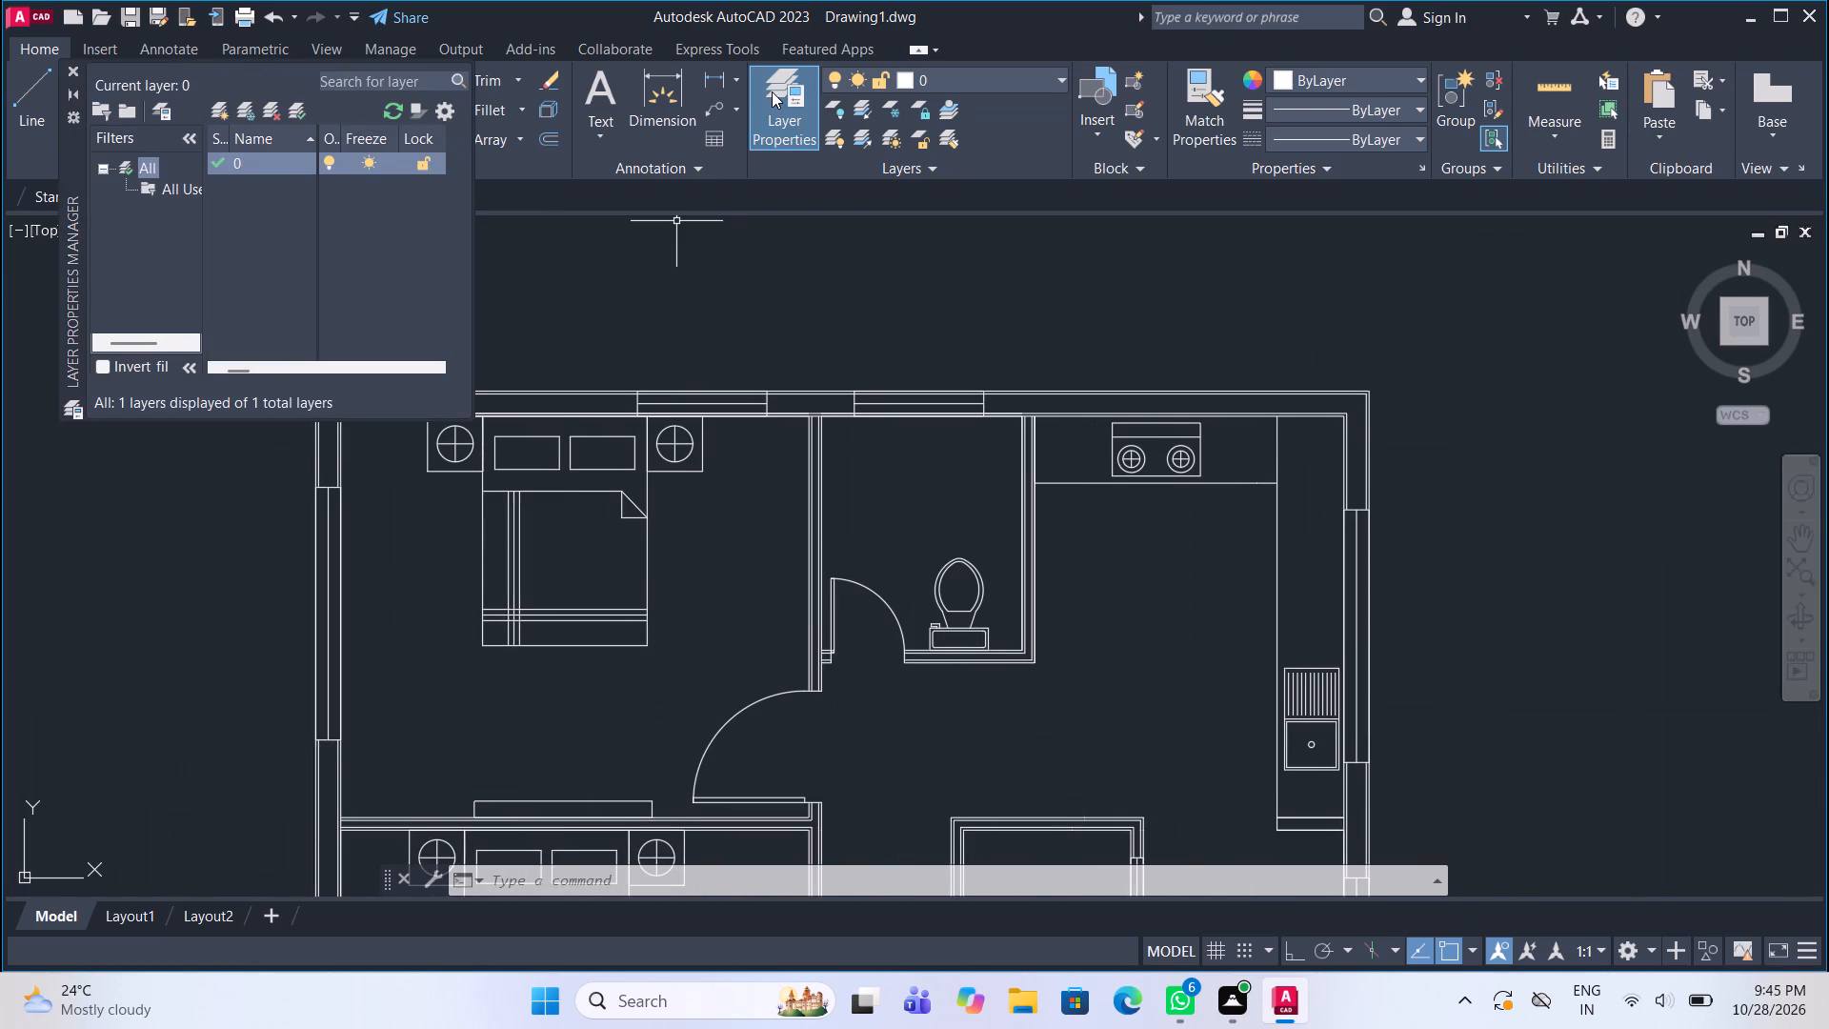
{"action": "left_click", "coordinate": [217, 110]}
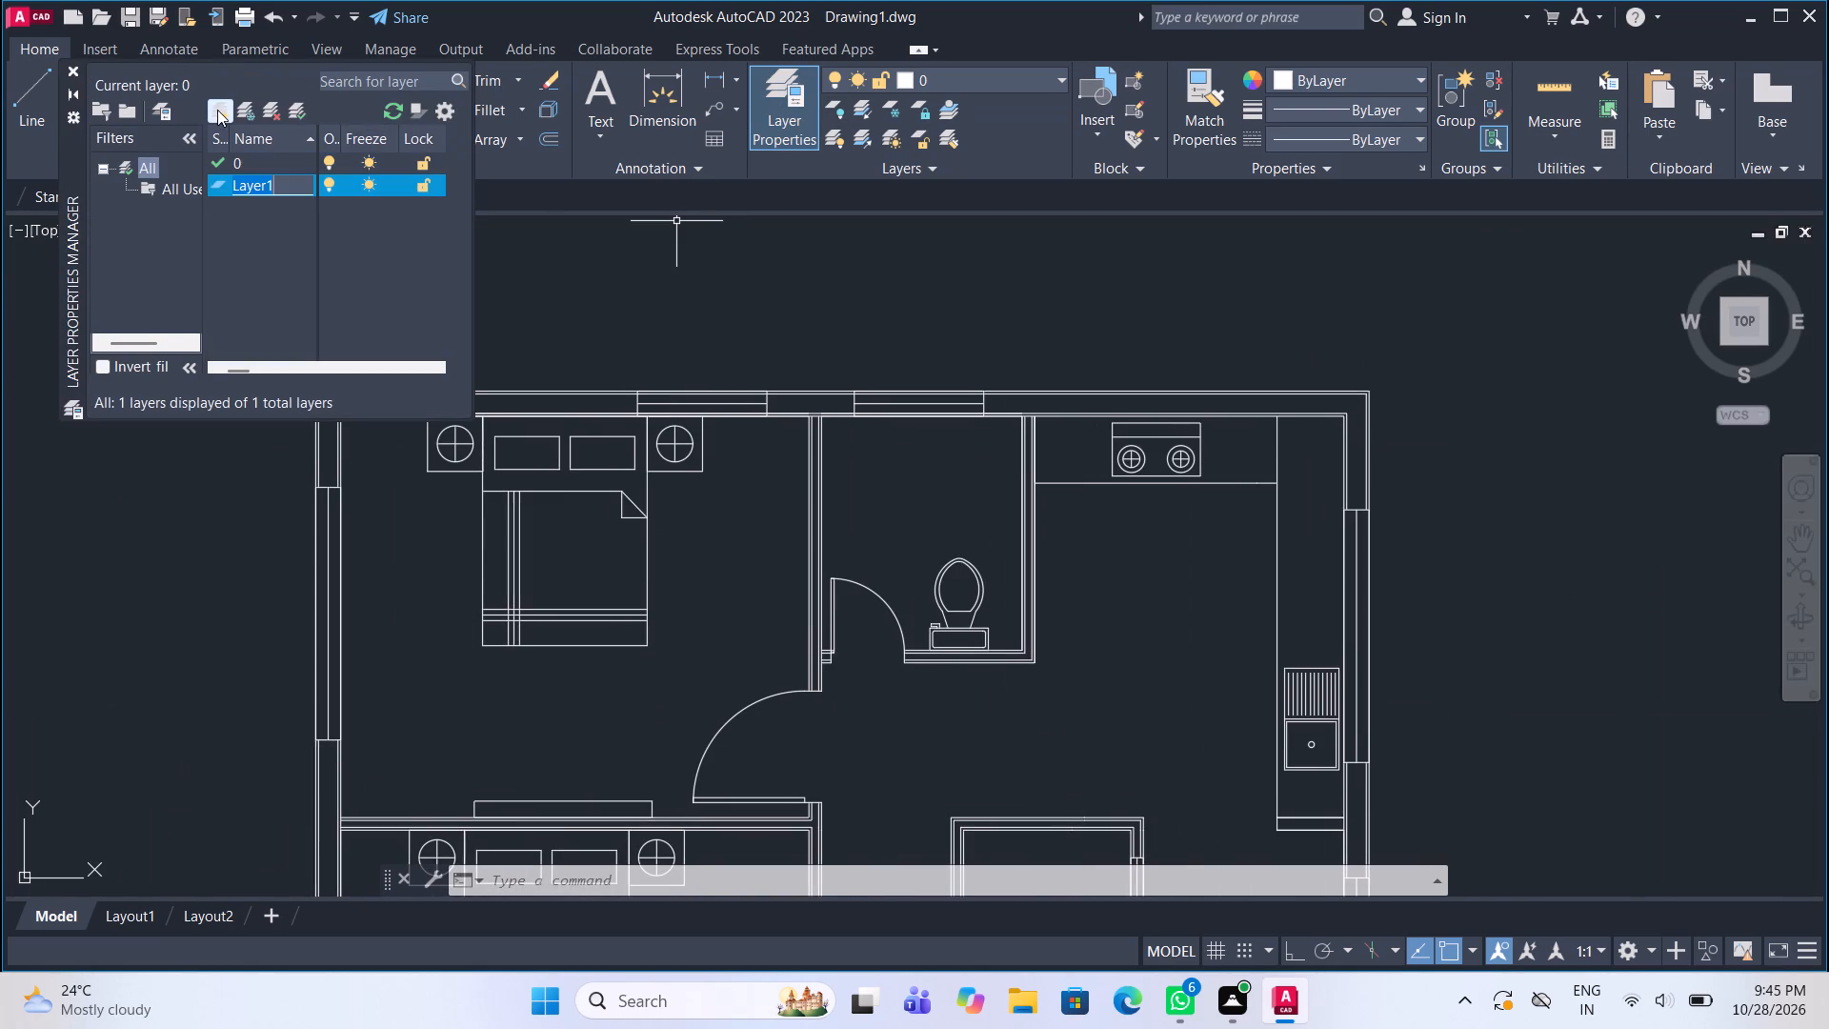
{"action": "type", "text": "wa"}
{"action": "type", "text": "ll"}
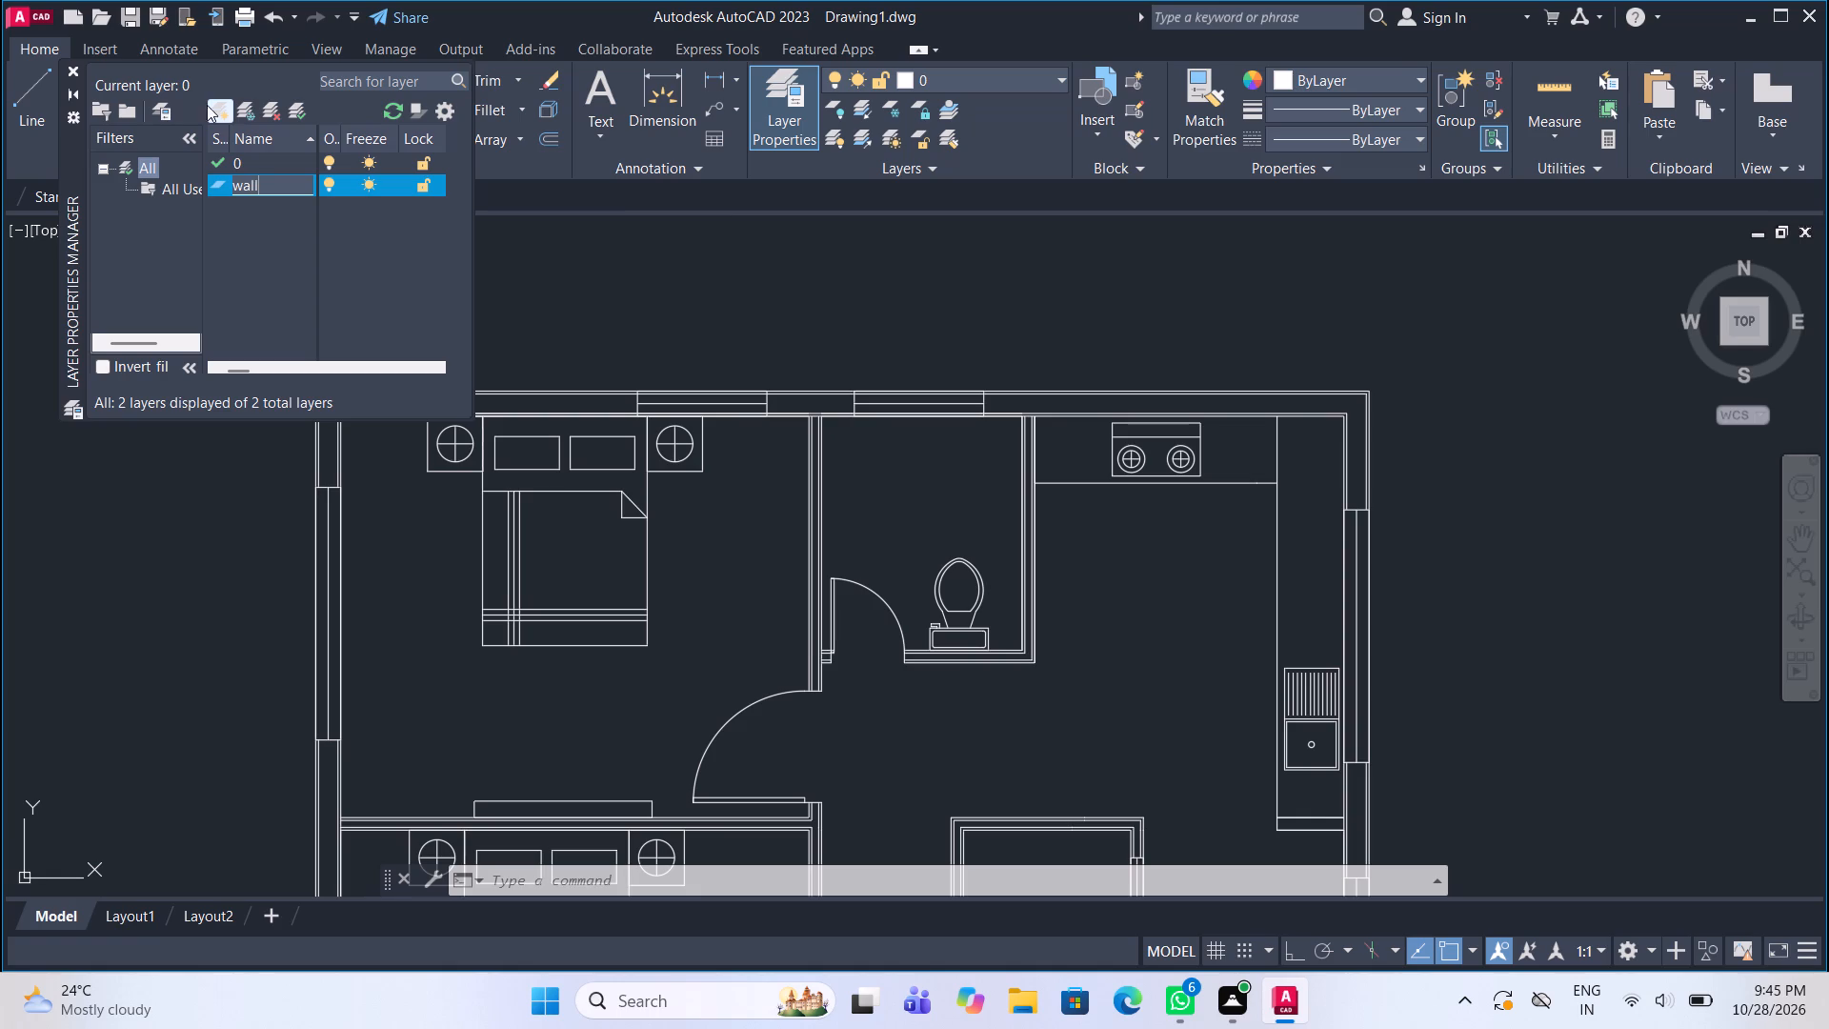
{"action": "scroll", "coordinate": [372, 179], "scroll_direction": "up", "scroll_amount": 1}
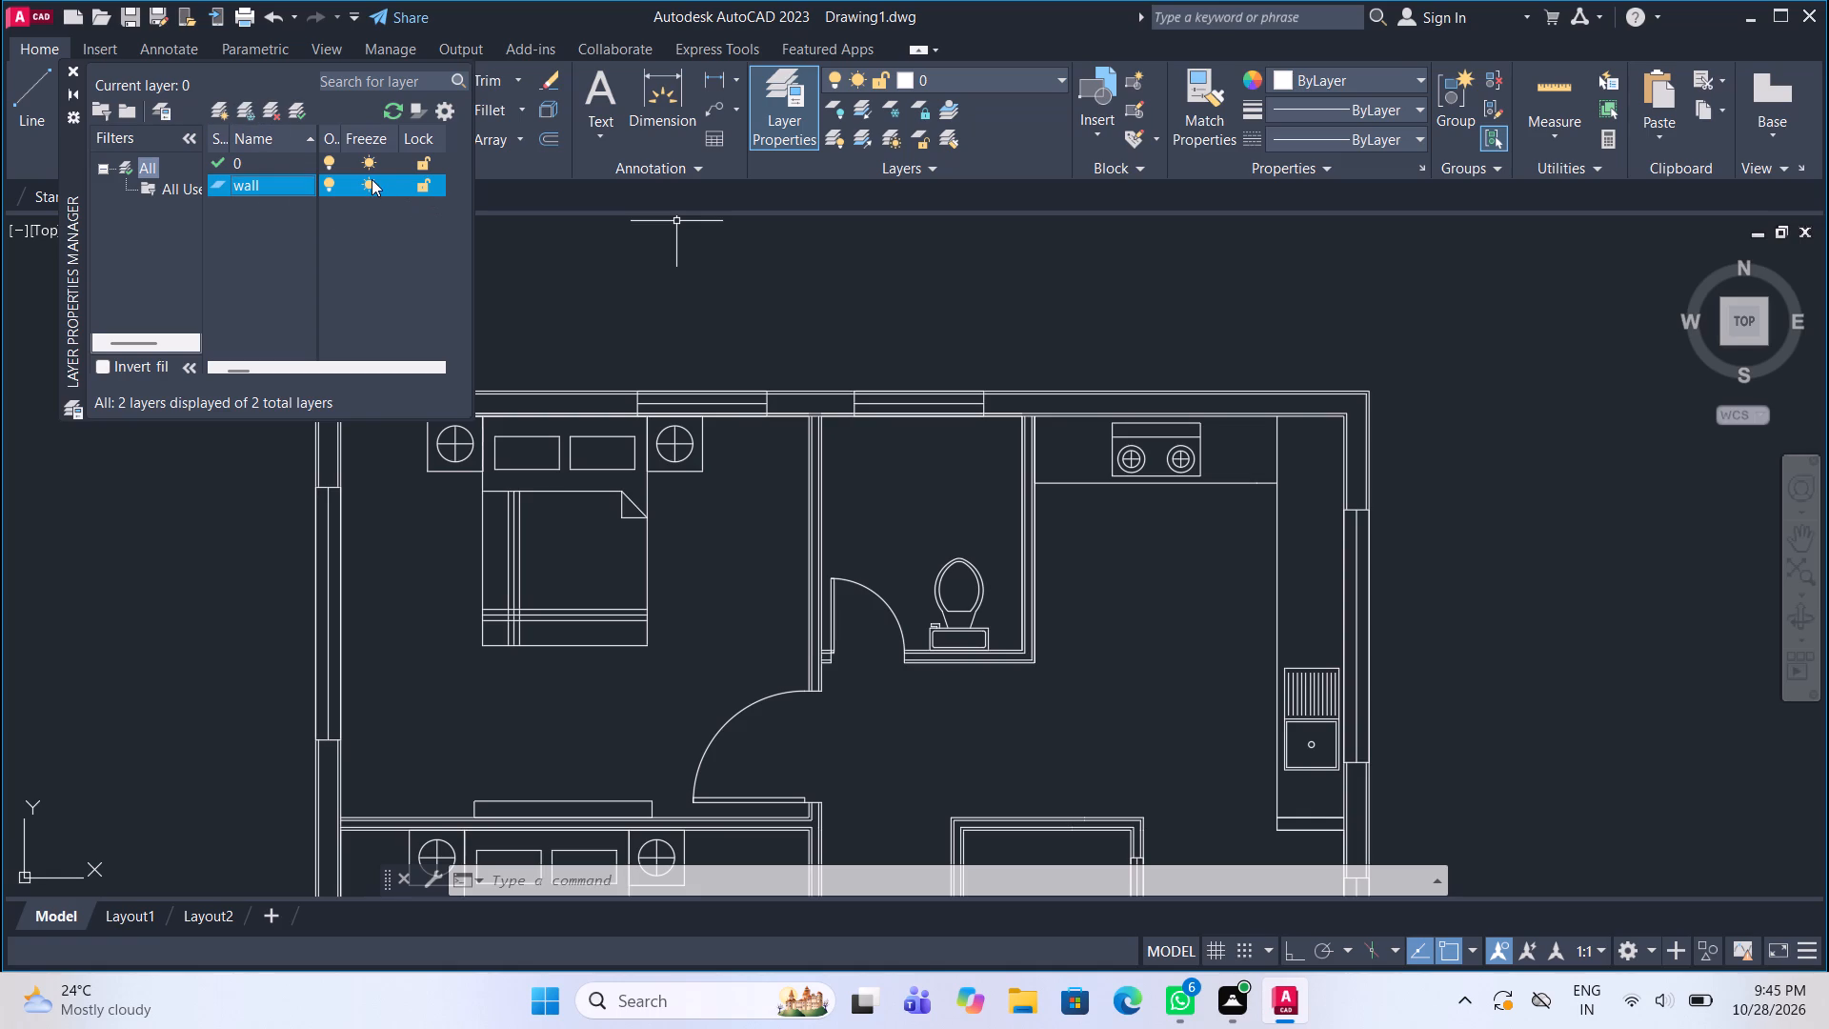
{"action": "left_click", "coordinate": [262, 184]}
{"action": "left_click", "coordinate": [305, 191]}
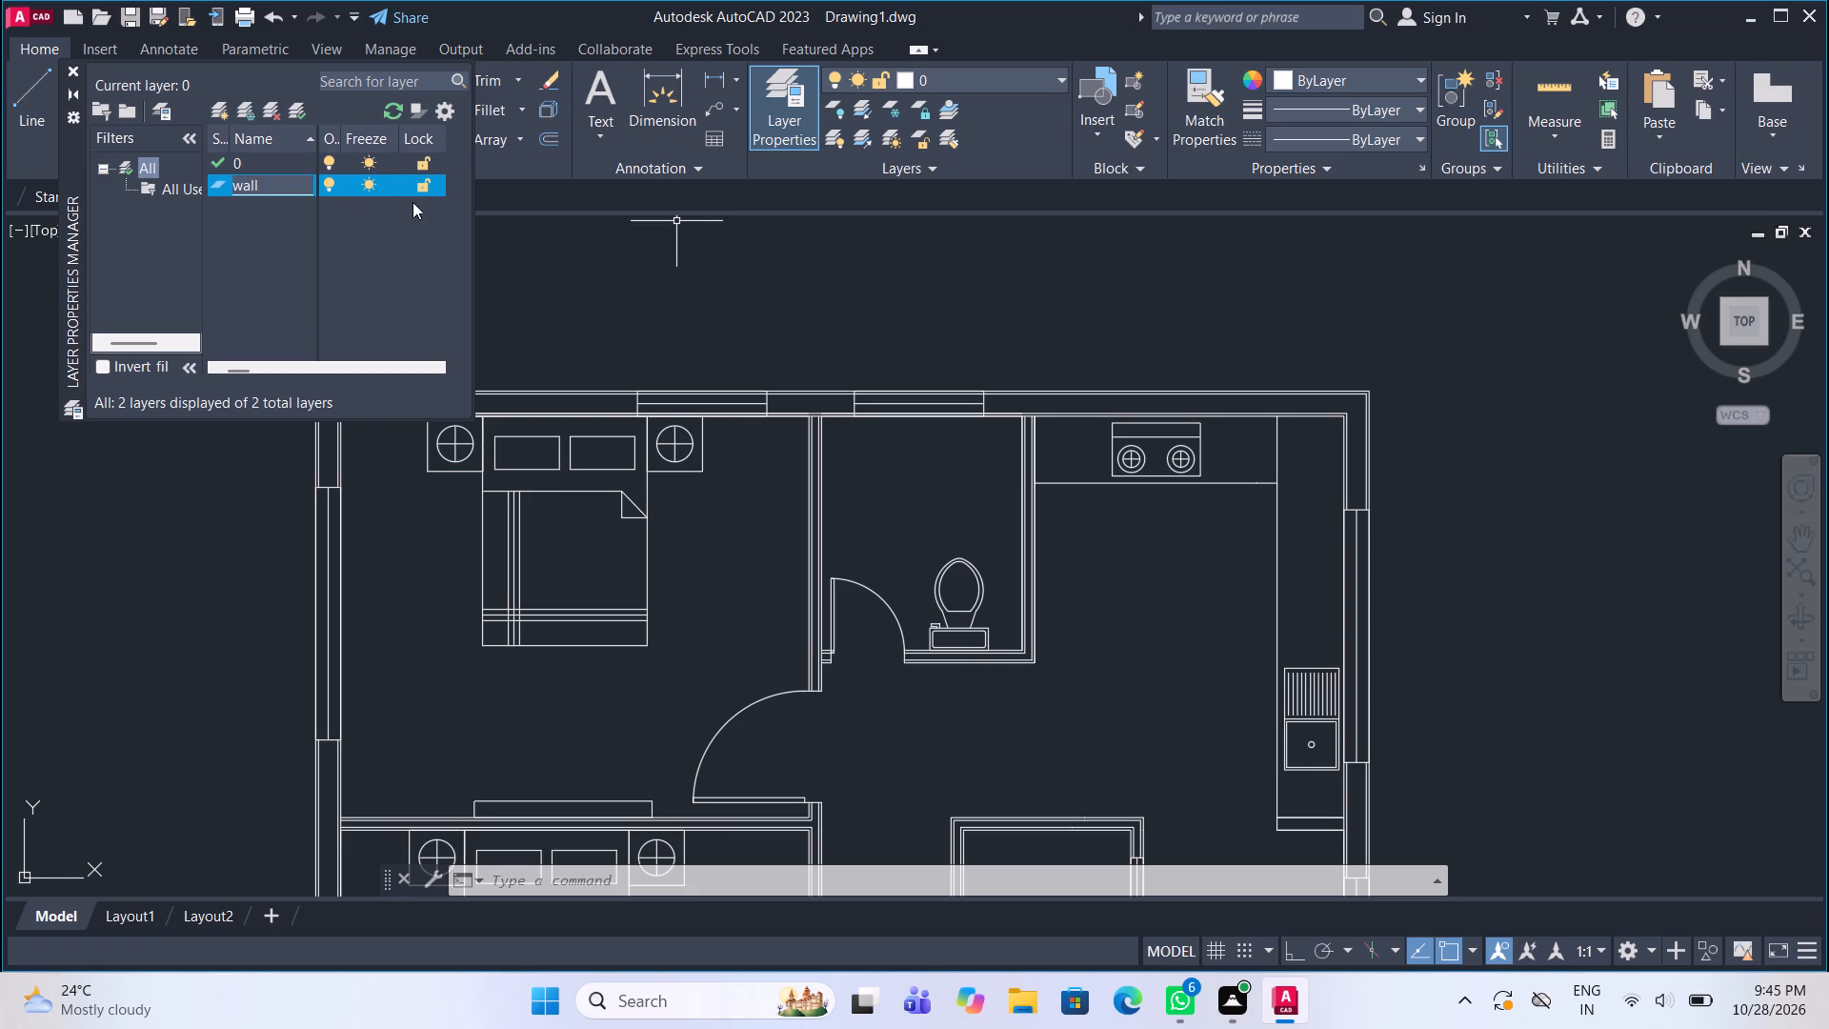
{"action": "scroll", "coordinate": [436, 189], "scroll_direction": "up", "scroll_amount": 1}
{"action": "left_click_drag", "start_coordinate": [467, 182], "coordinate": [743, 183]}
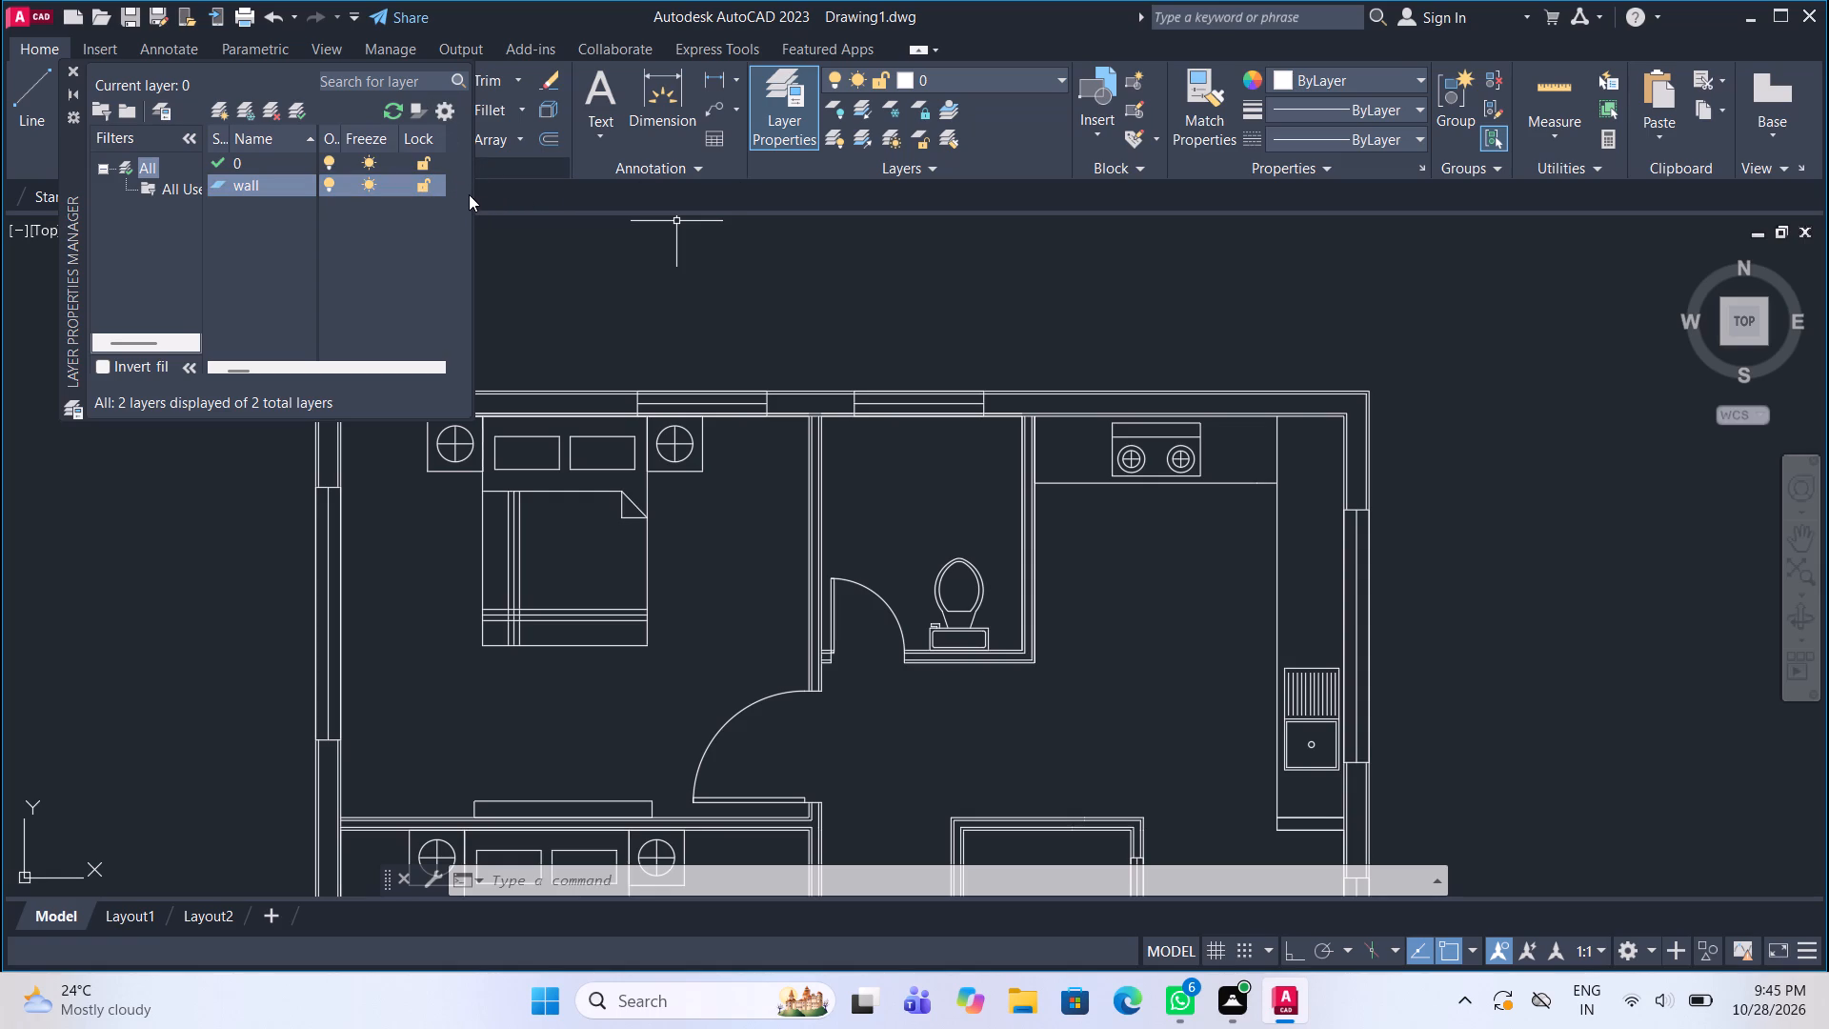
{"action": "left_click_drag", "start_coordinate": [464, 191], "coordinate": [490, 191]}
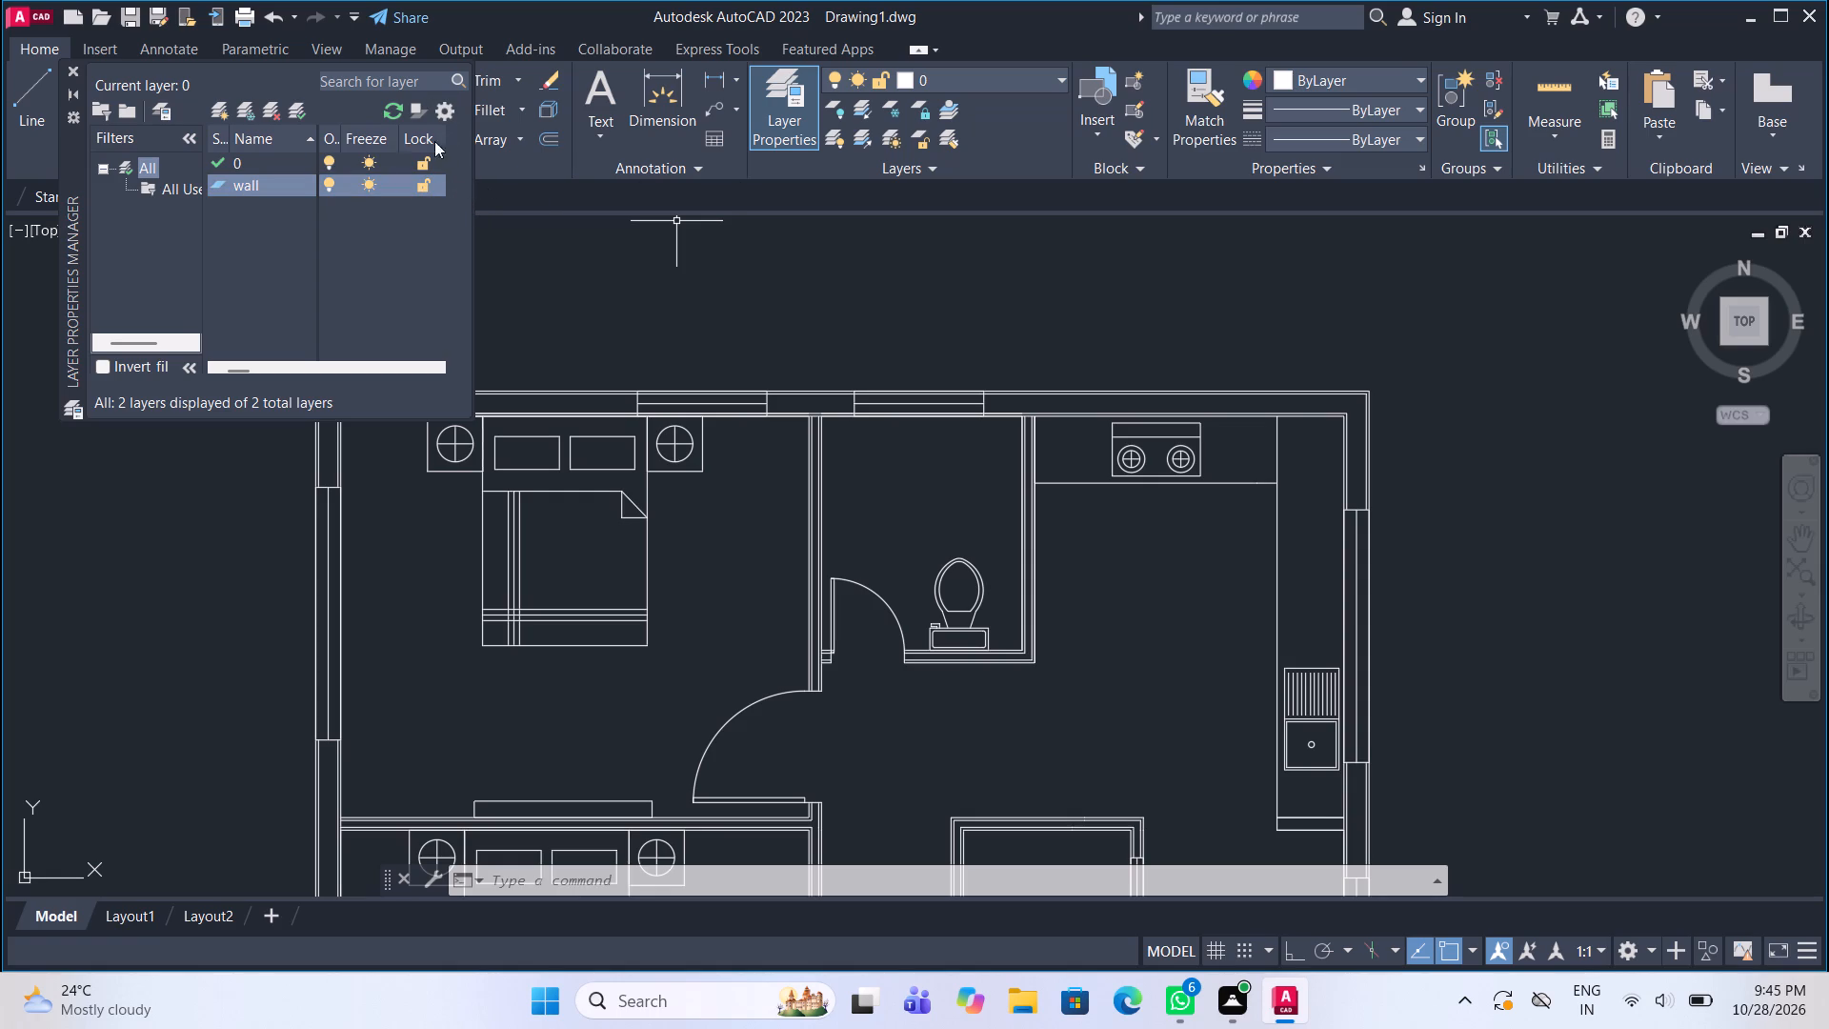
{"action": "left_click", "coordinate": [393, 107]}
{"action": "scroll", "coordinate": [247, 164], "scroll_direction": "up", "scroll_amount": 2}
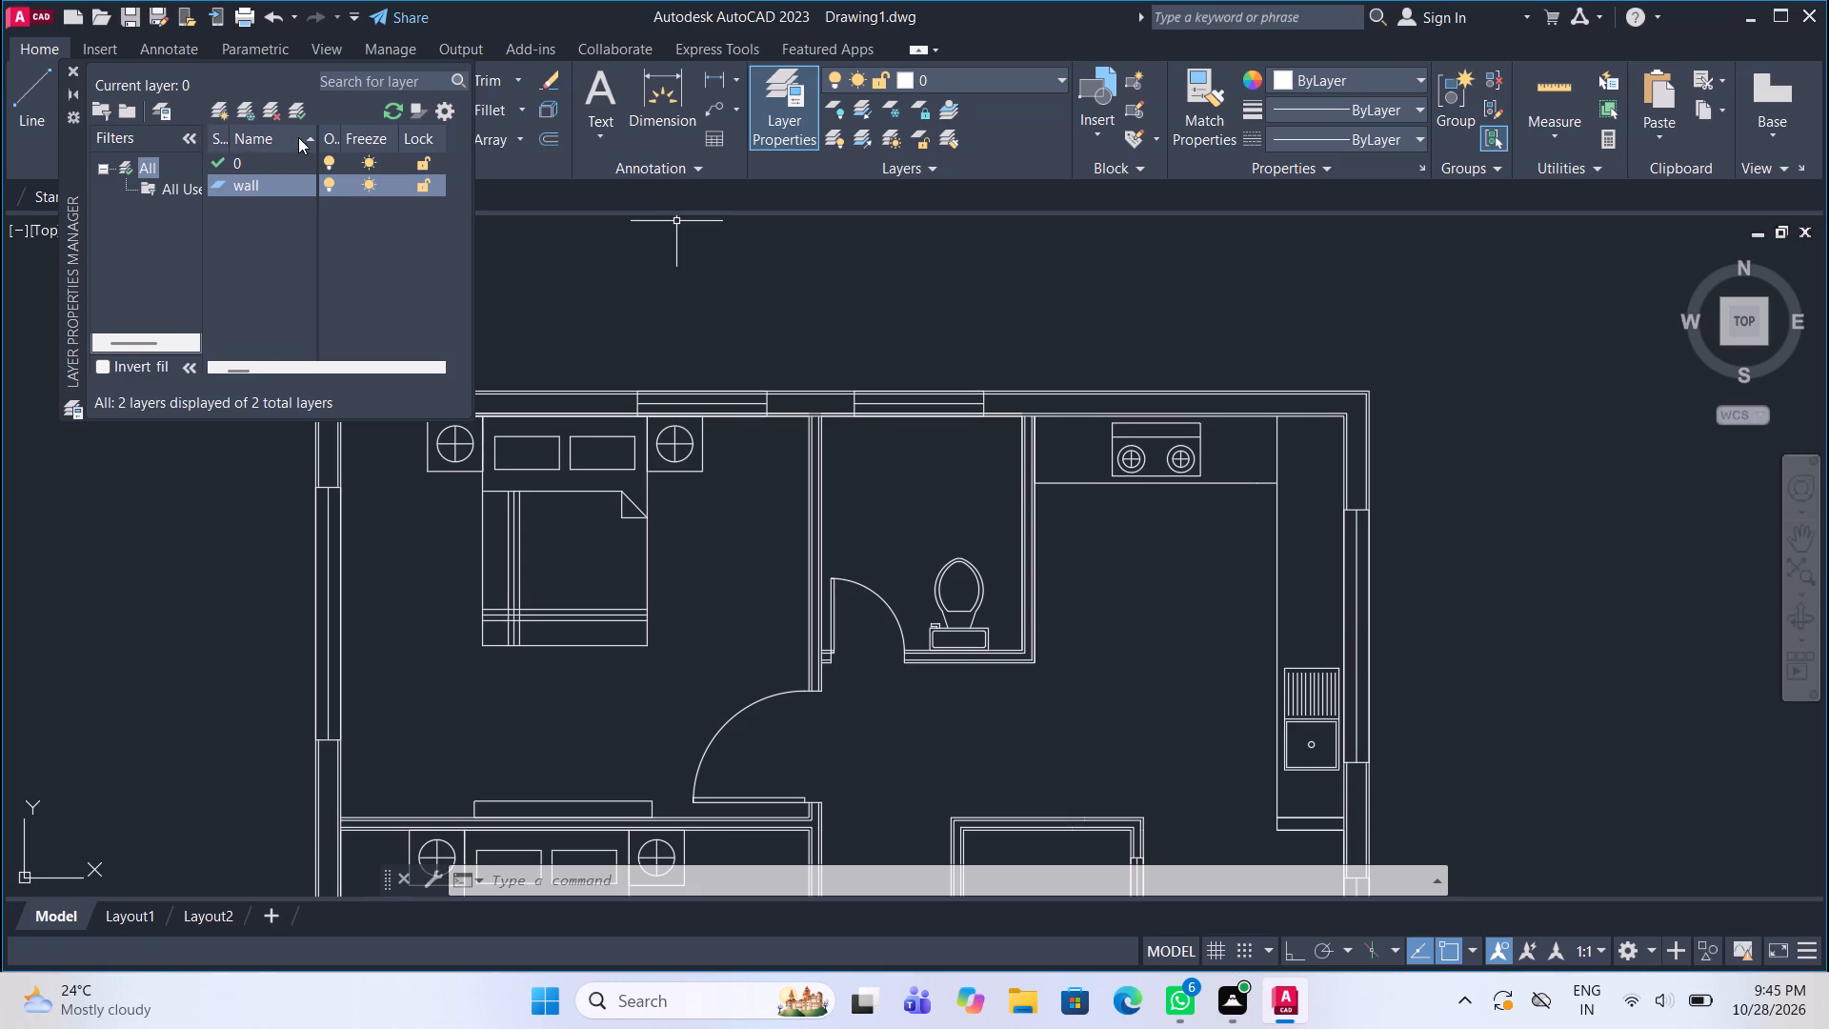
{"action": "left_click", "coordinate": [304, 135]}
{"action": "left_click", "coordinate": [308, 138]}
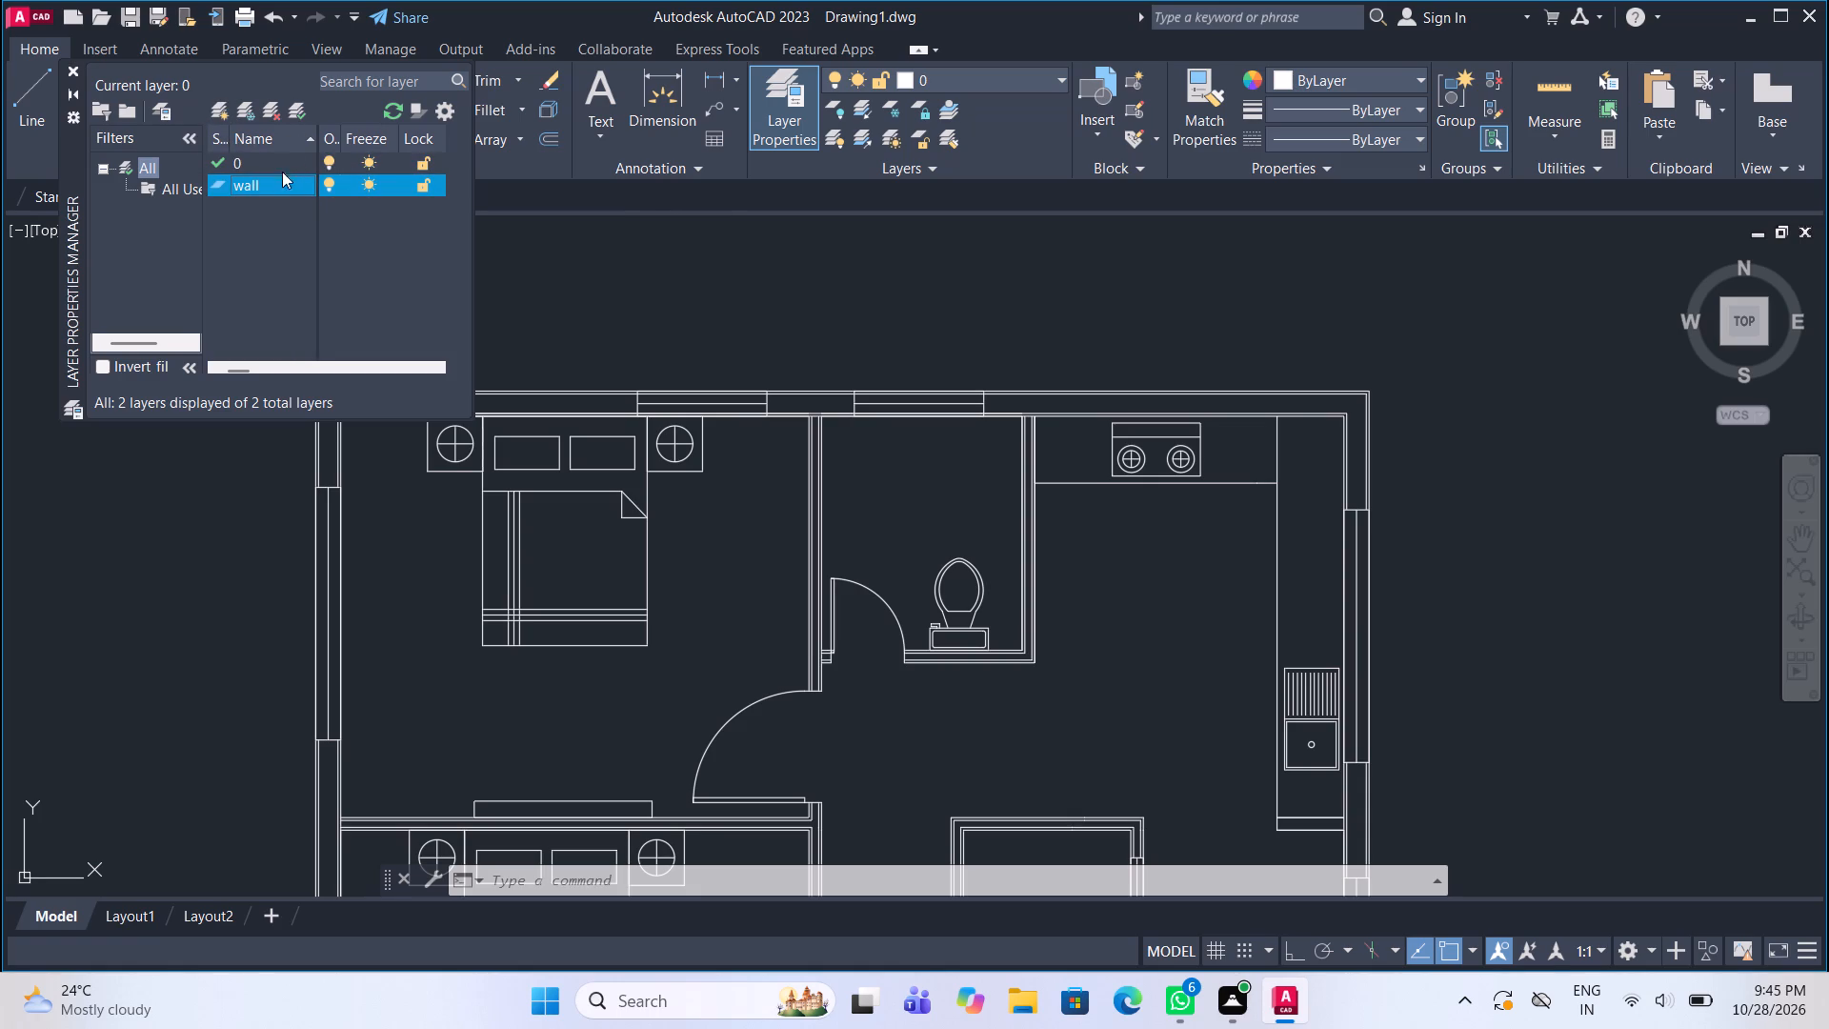
Make the wall layer current and turn its visibility off.
{"action": "double_click", "coordinate": [281, 177]}
{"action": "left_click", "coordinate": [331, 182]}
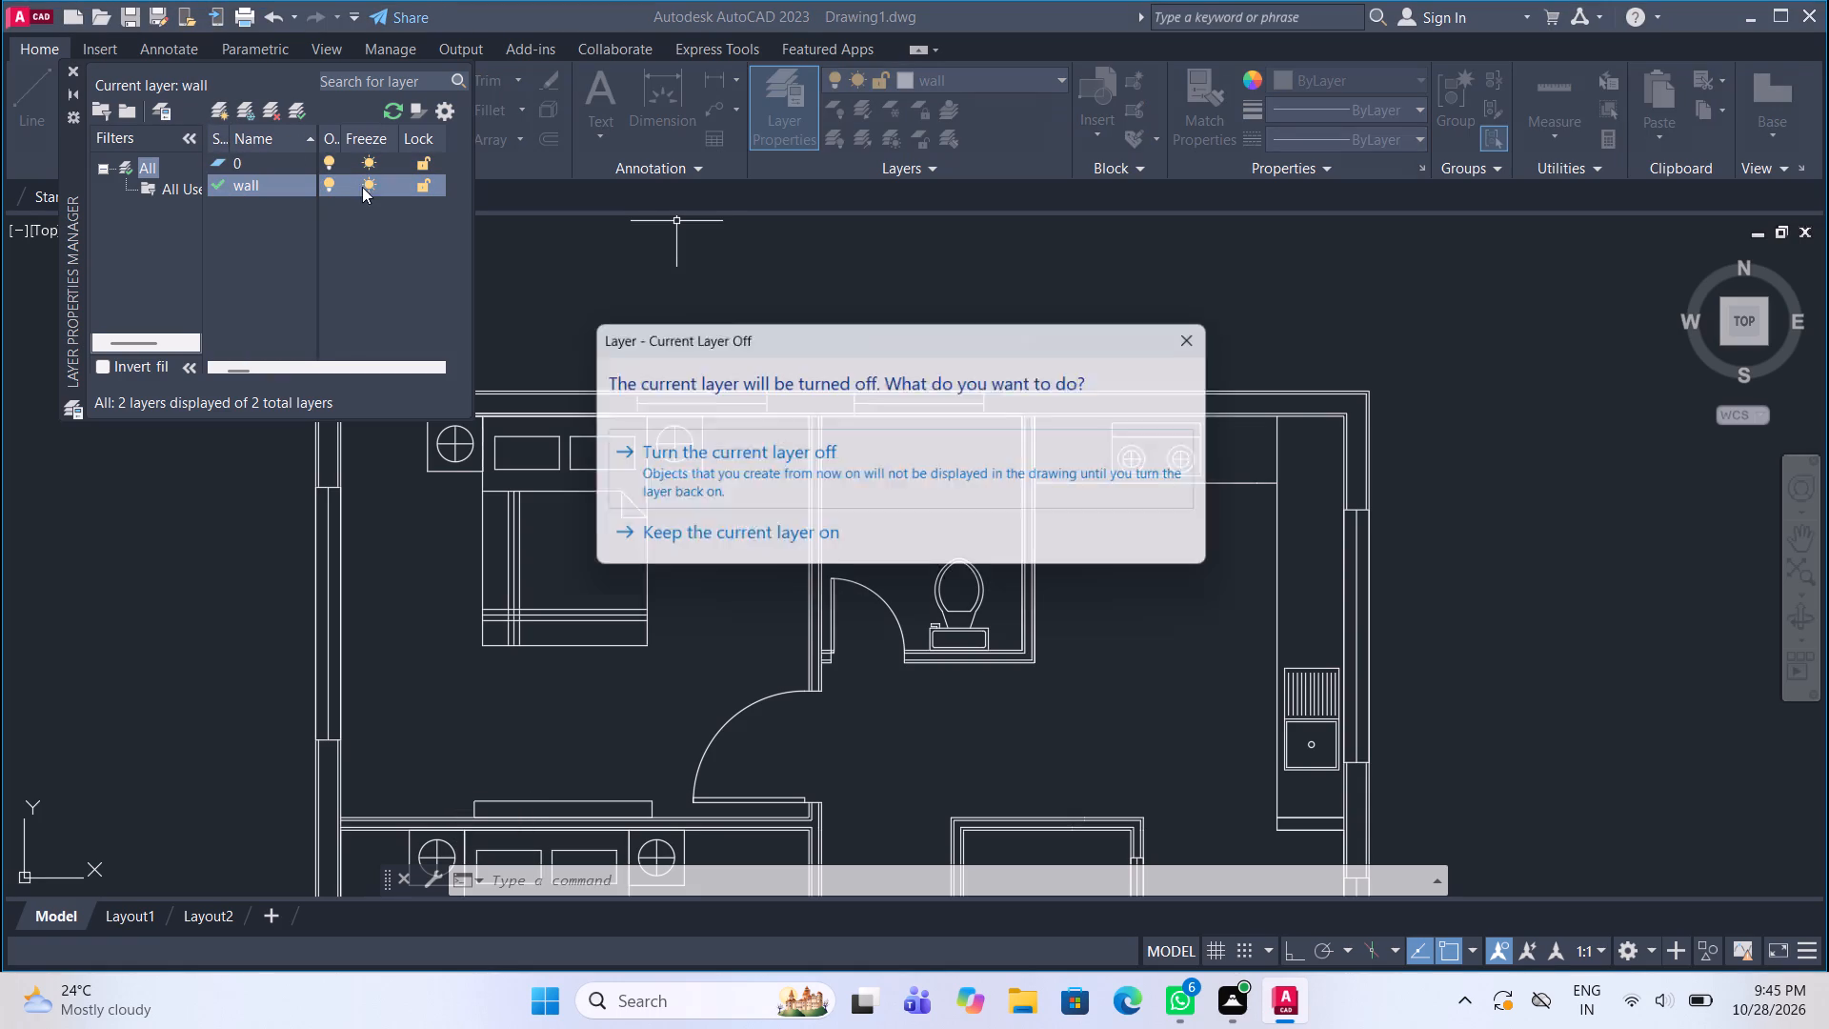
{"action": "left_click", "coordinate": [1213, 346]}
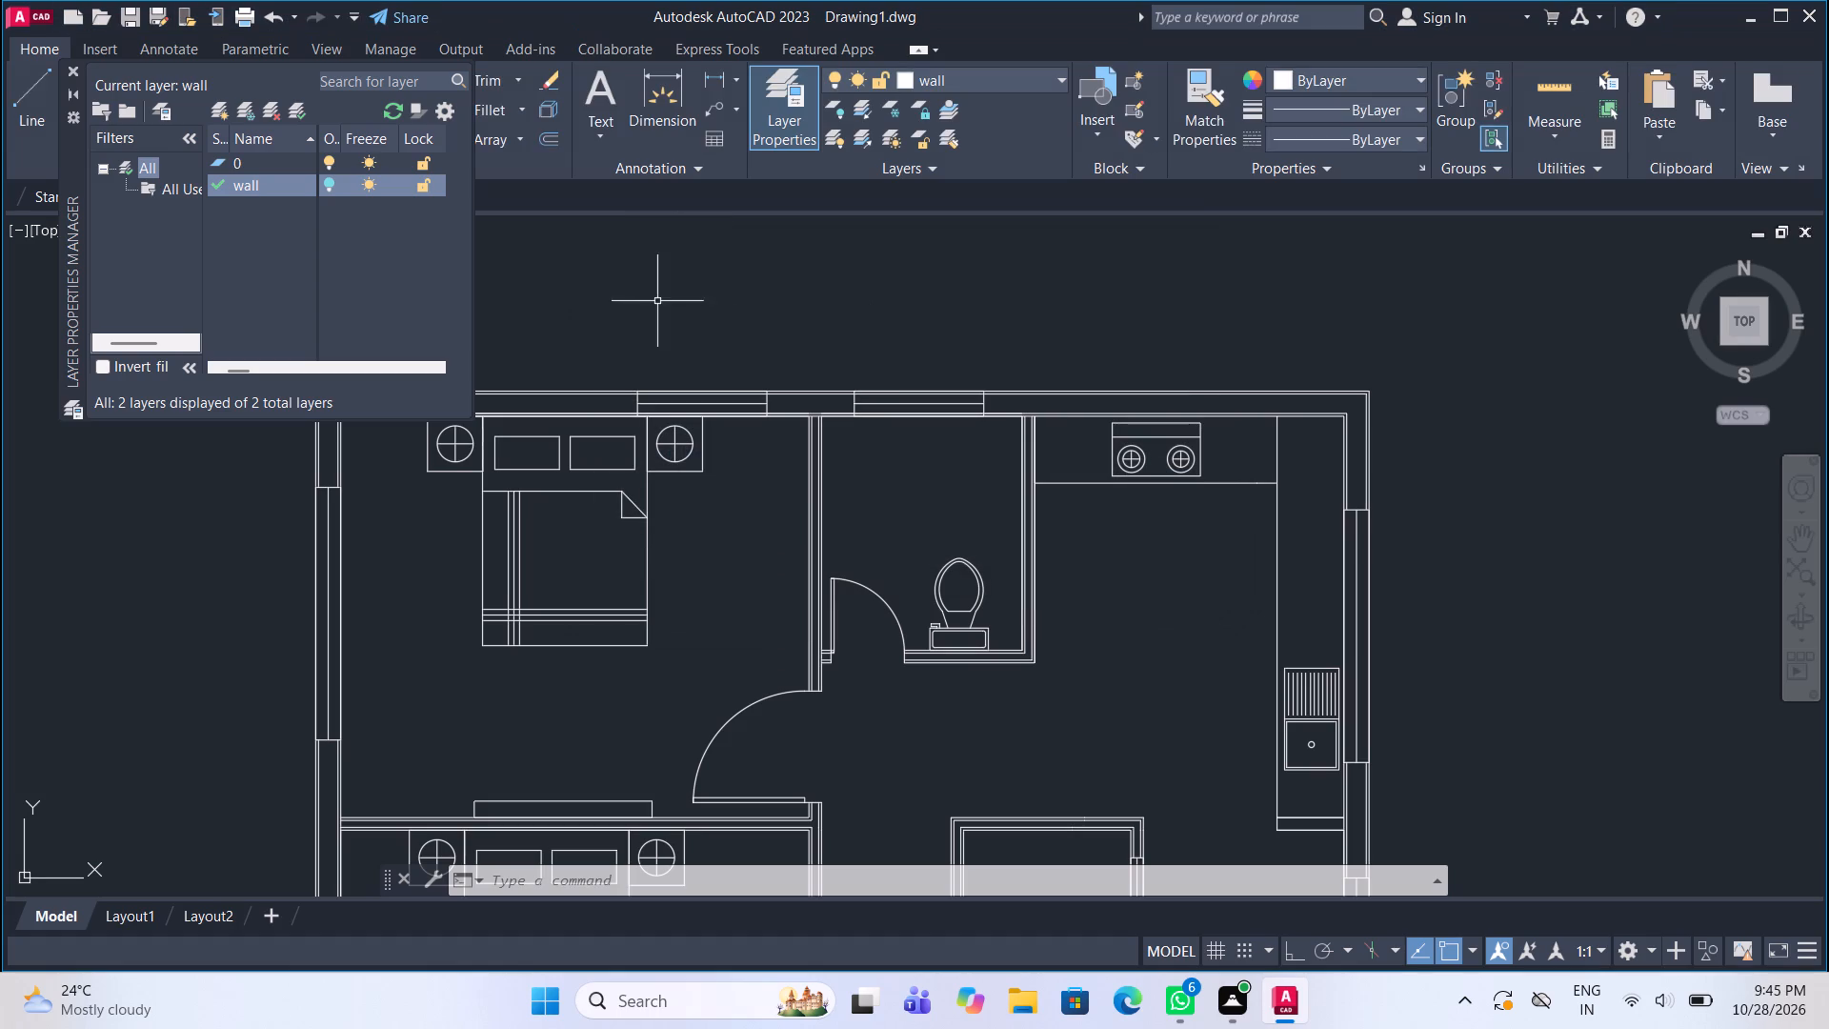
Dock the Layer Properties Manager above the drawing area so that all its columns, including colour, are accessible.
{"action": "left_click_drag", "start_coordinate": [464, 271], "coordinate": [488, 266]}
{"action": "left_click_drag", "start_coordinate": [462, 287], "coordinate": [534, 277]}
{"action": "left_click_drag", "start_coordinate": [534, 277], "coordinate": [714, 273]}
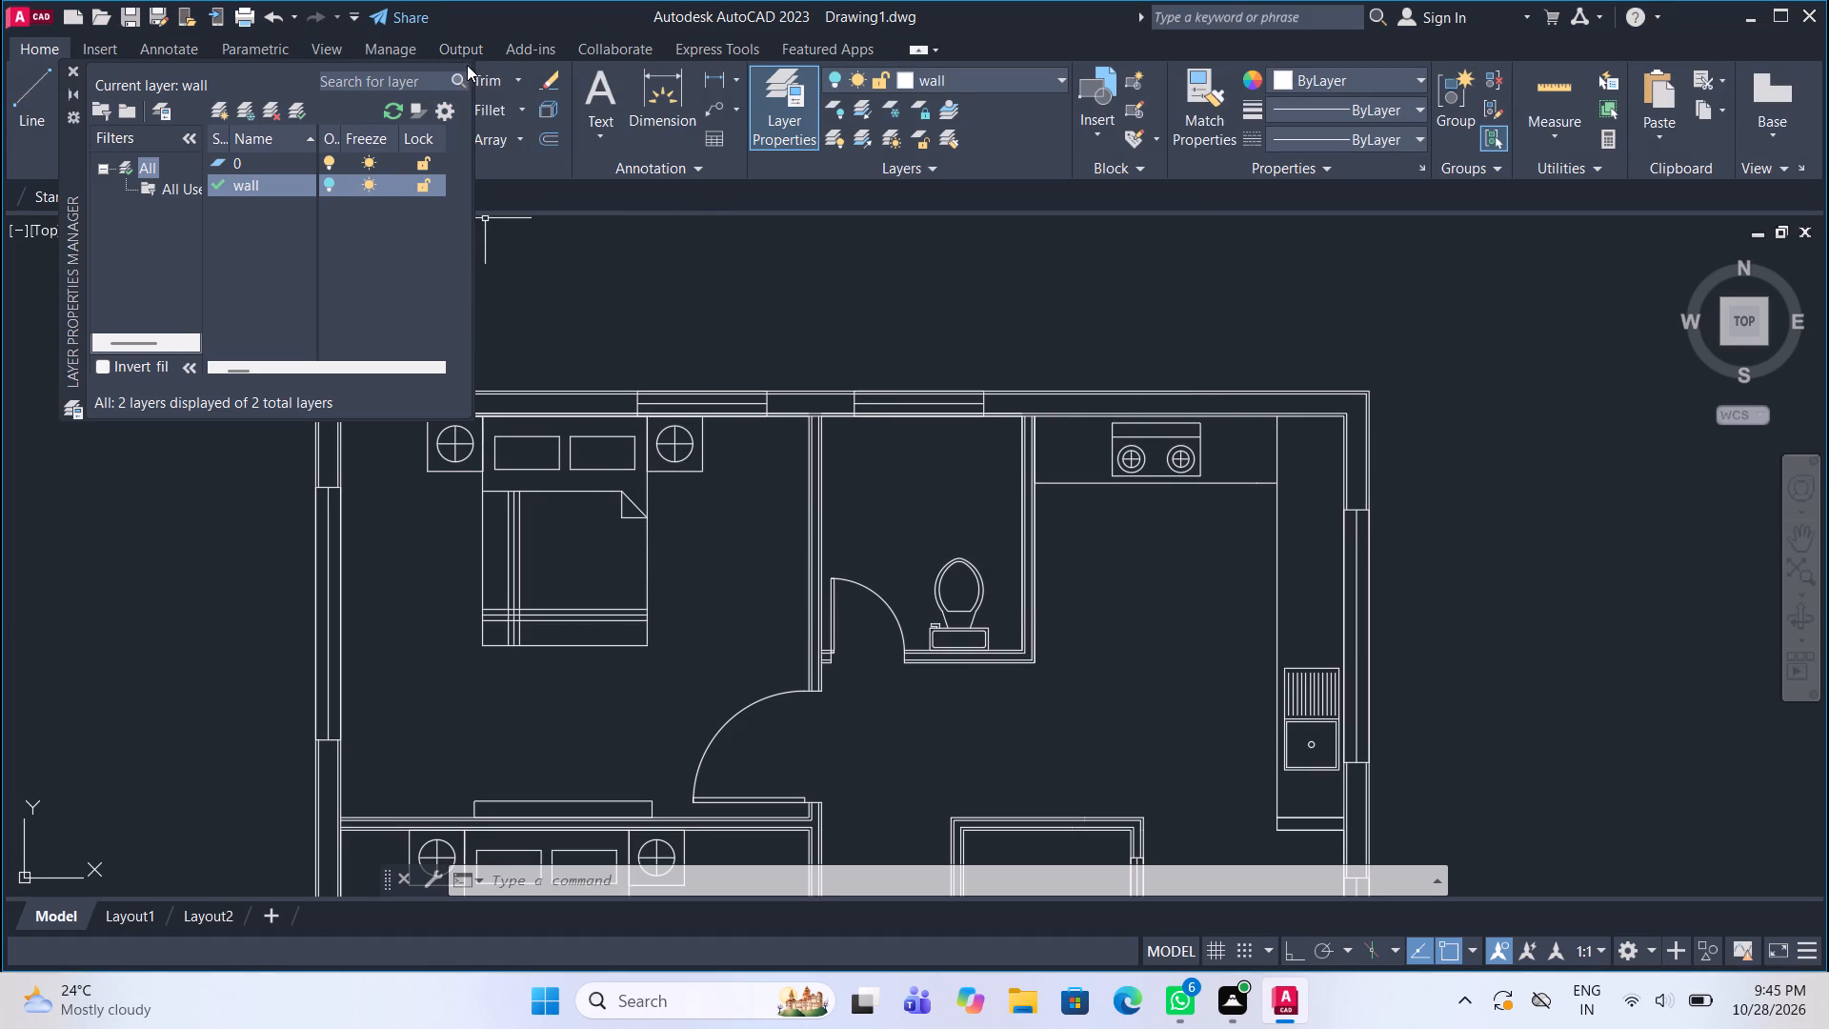
{"action": "left_click", "coordinate": [471, 62]}
{"action": "left_click_drag", "start_coordinate": [467, 230], "coordinate": [516, 230]}
{"action": "left_click_drag", "start_coordinate": [72, 233], "coordinate": [232, 233]}
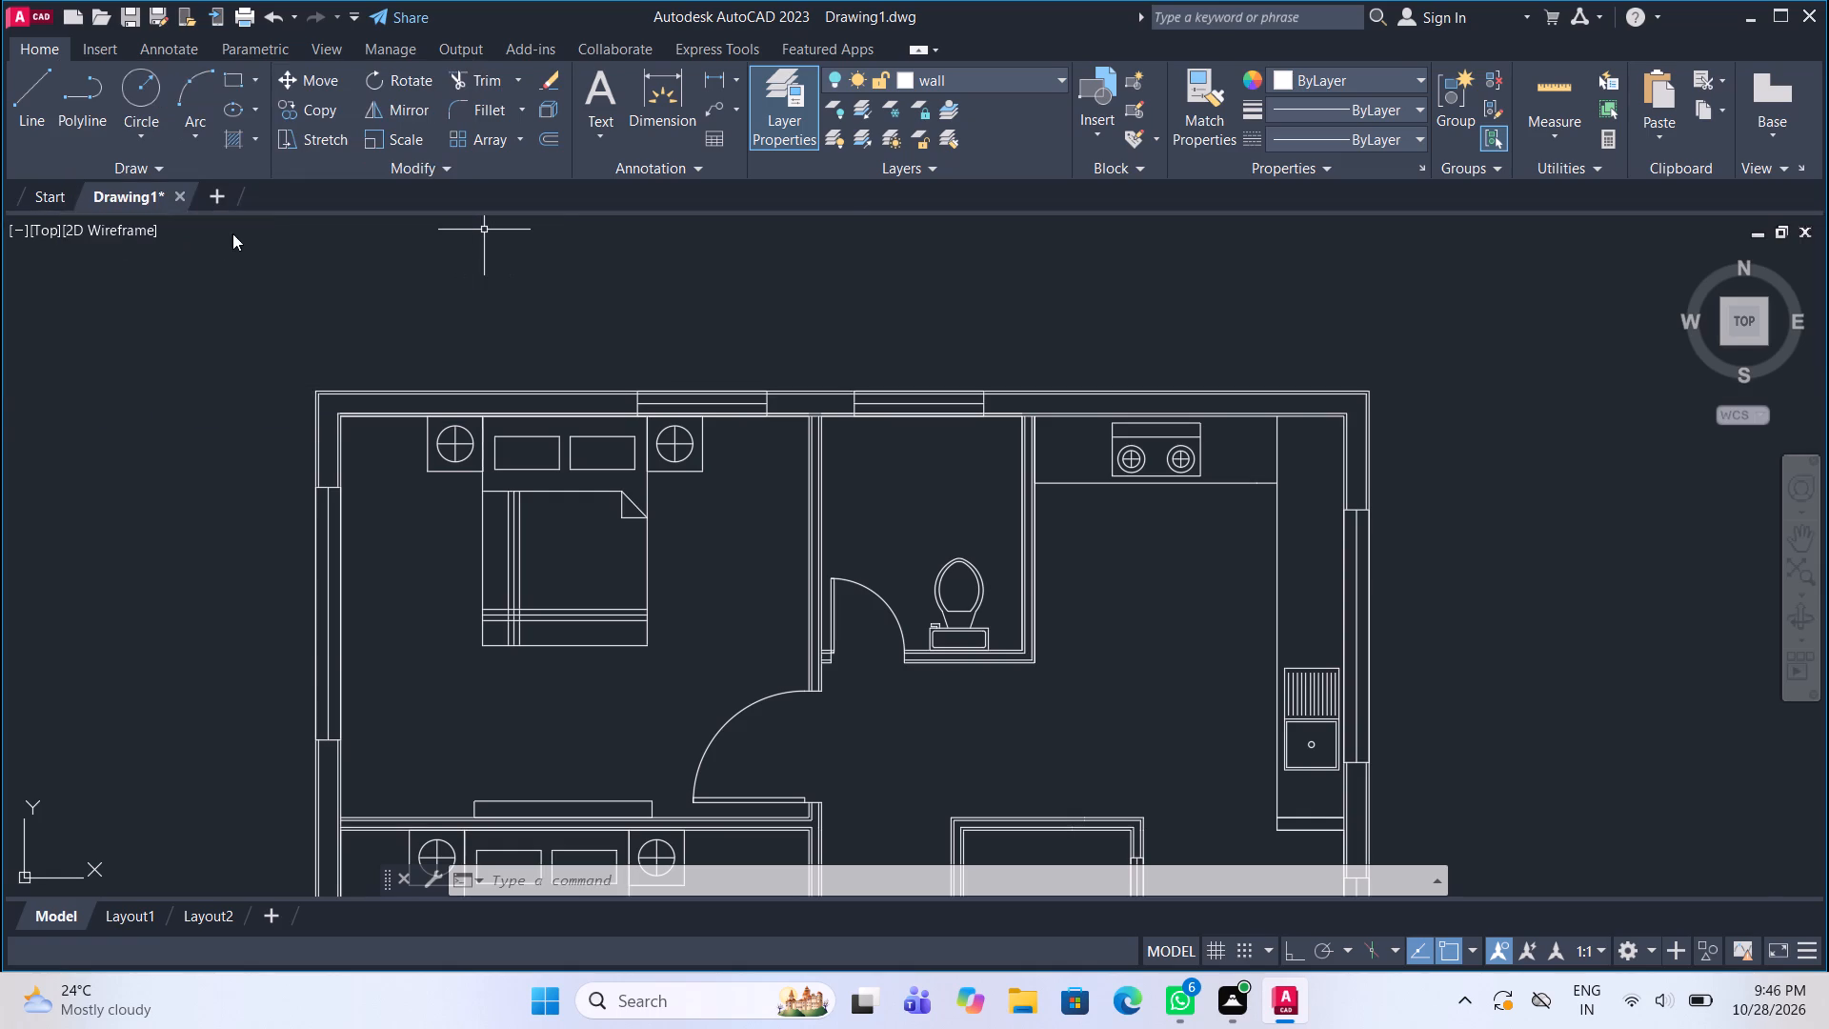
{"action": "left_click_drag", "start_coordinate": [232, 233], "coordinate": [242, 233]}
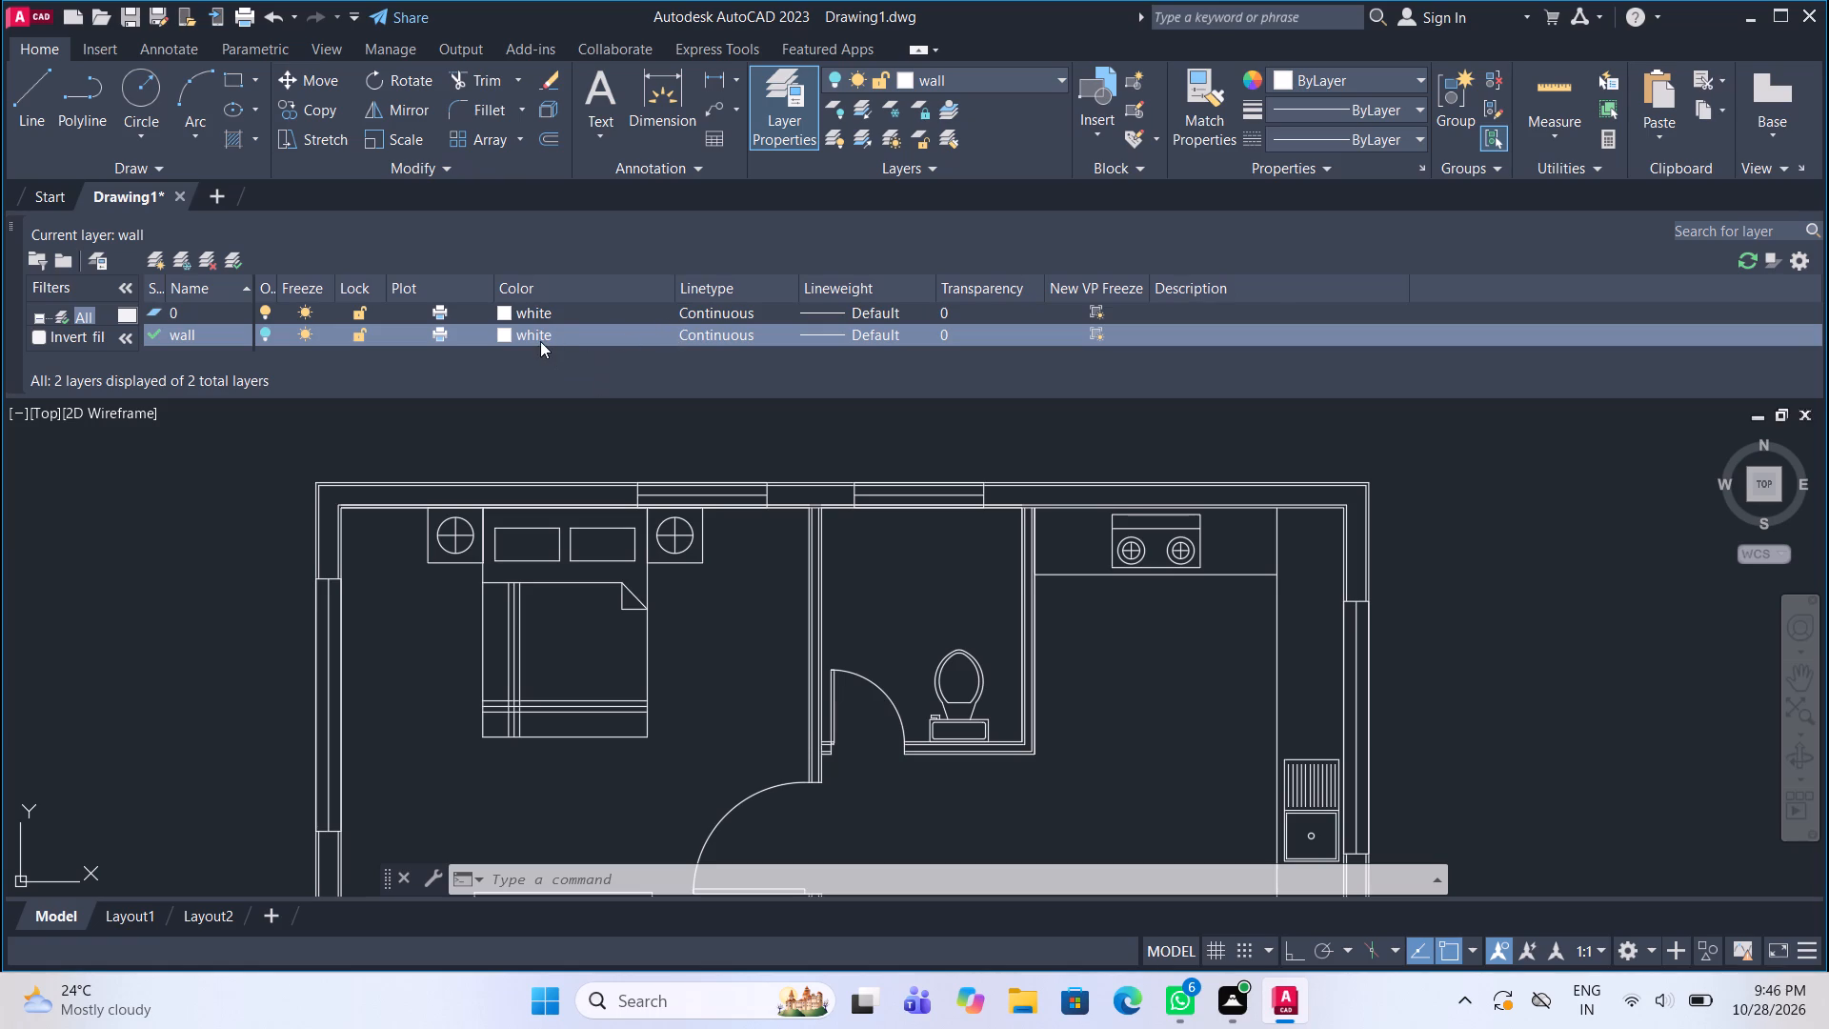
Set the wall layer's colour to red, index 10.
{"action": "left_click_drag", "start_coordinate": [544, 328], "coordinate": [473, 328]}
{"action": "left_click_drag", "start_coordinate": [521, 335], "coordinate": [520, 335]}
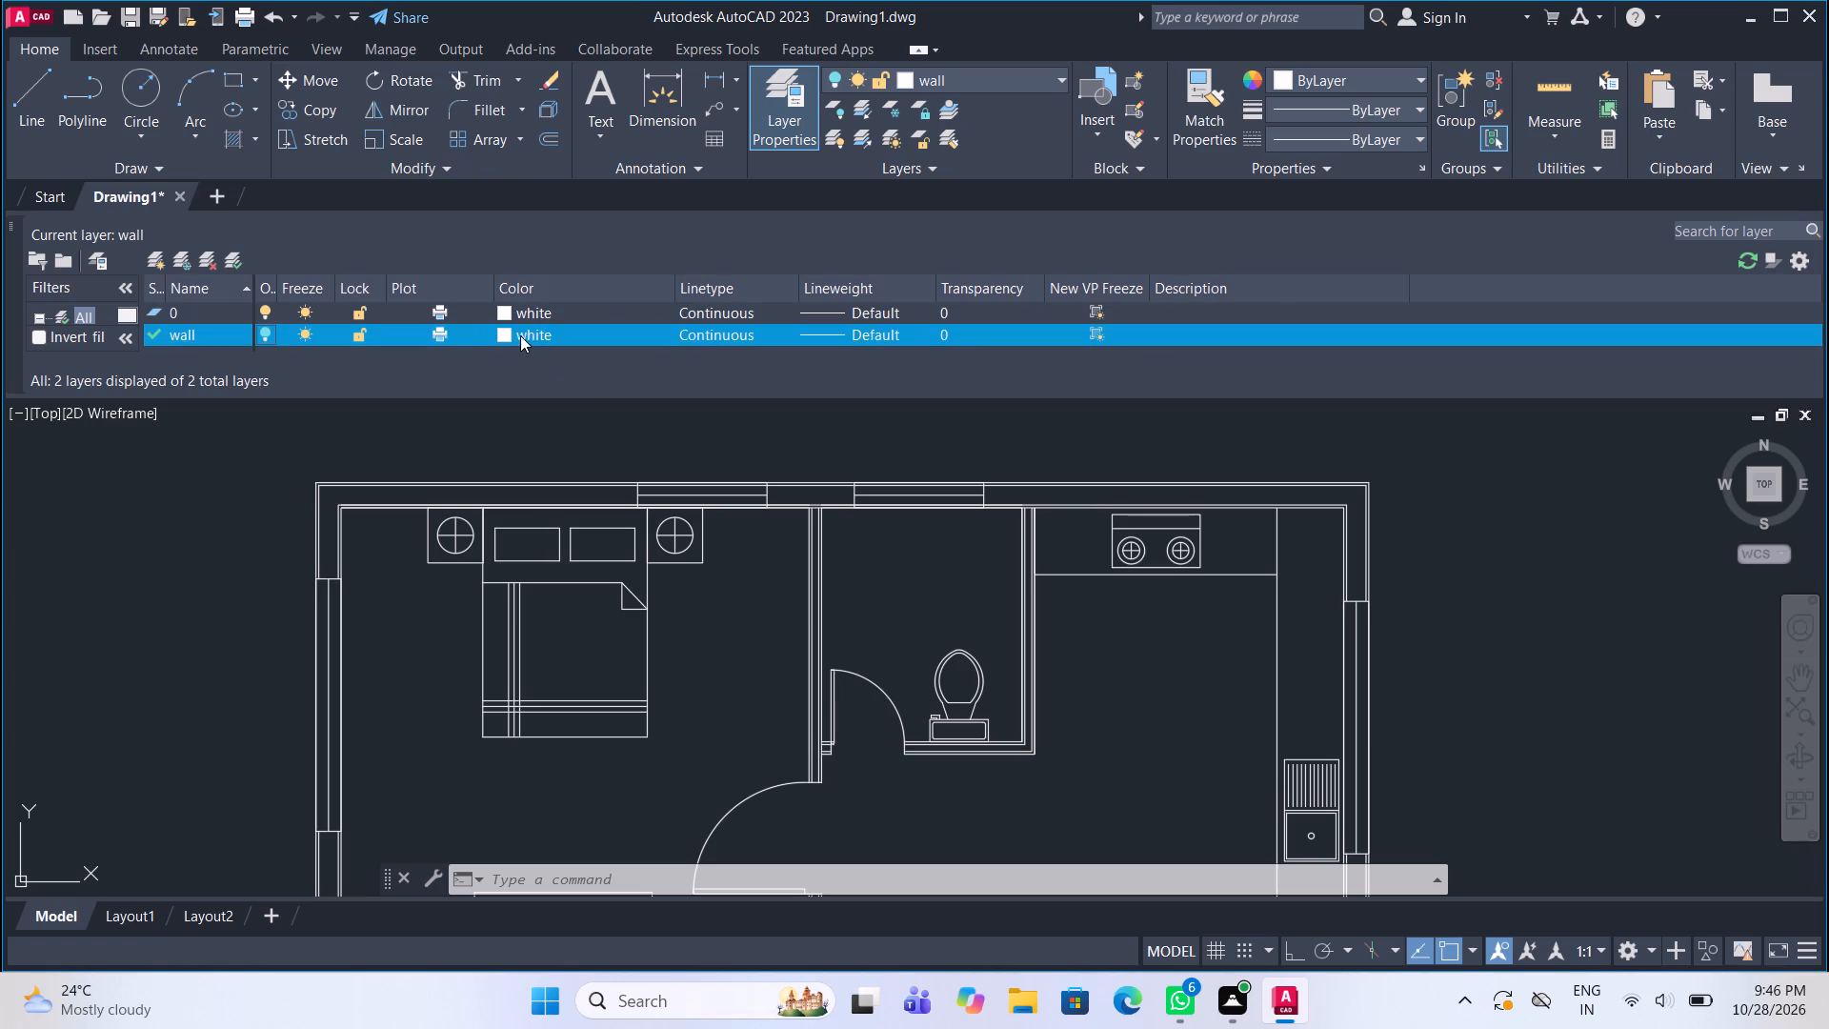
{"action": "left_click_drag", "start_coordinate": [520, 335], "coordinate": [481, 335]}
{"action": "left_click", "coordinate": [505, 334]}
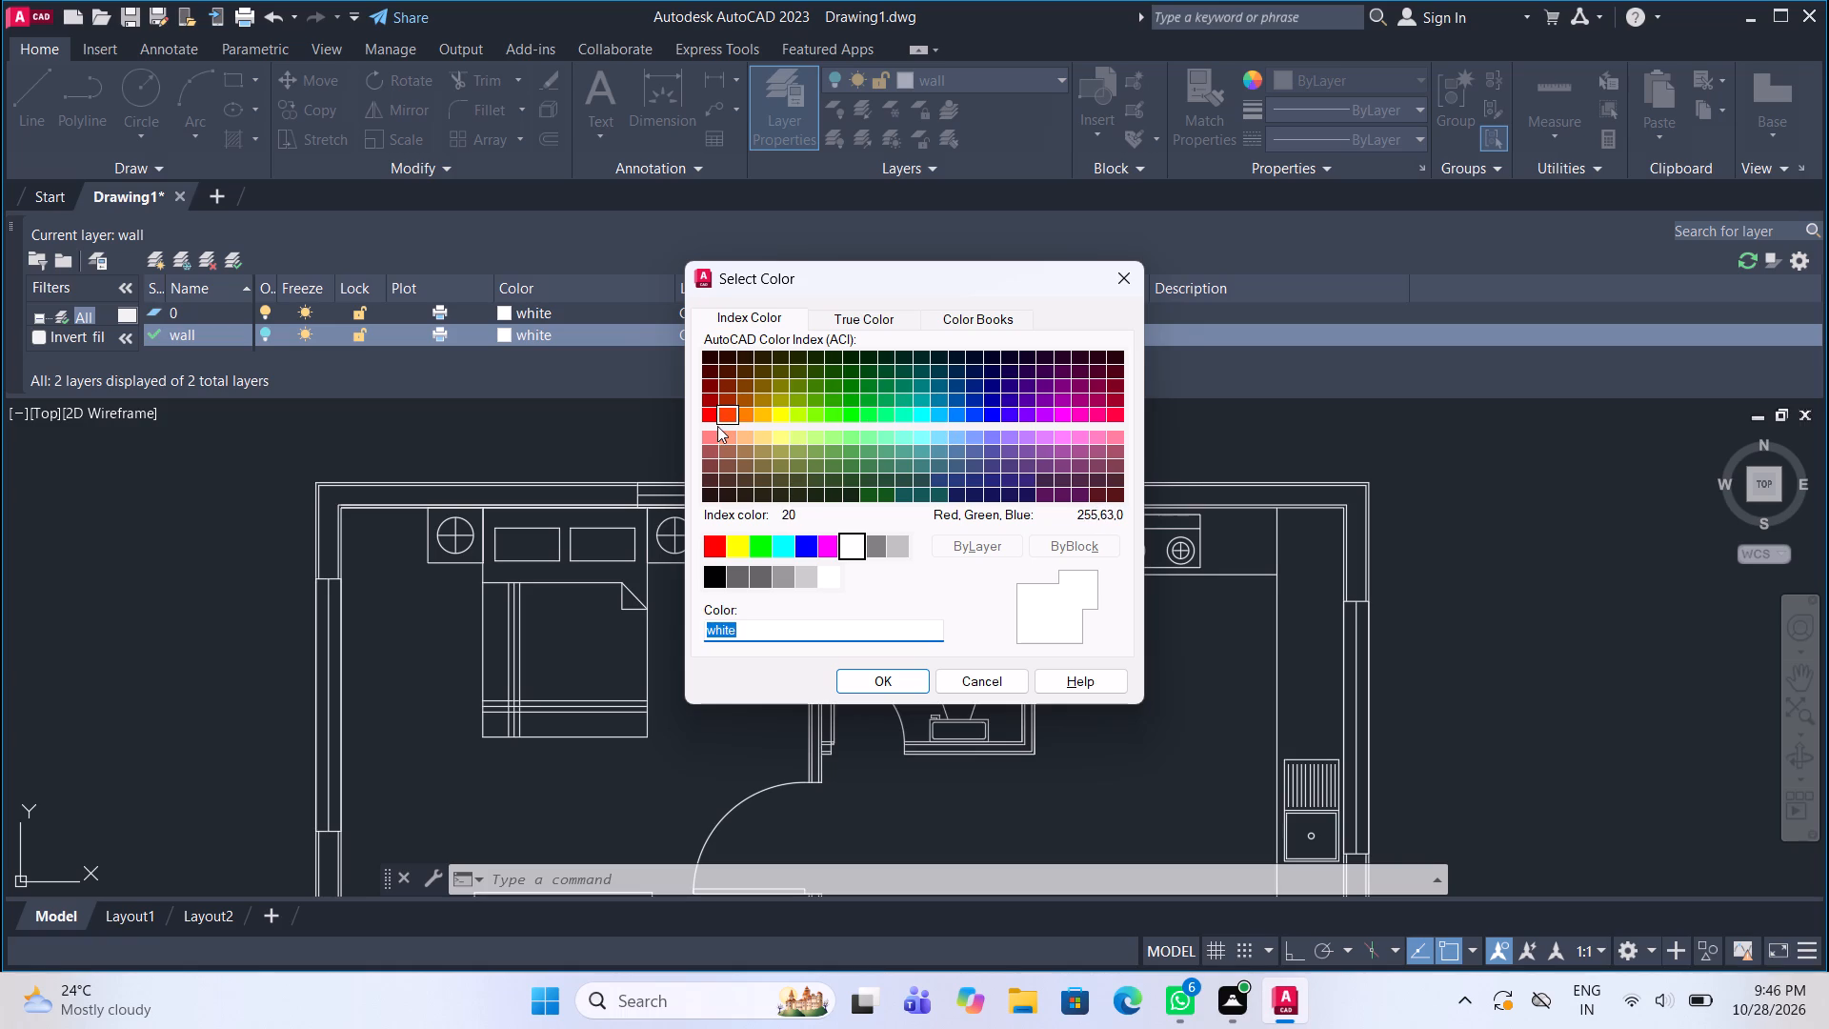
{"action": "left_click", "coordinate": [714, 418]}
{"action": "left_click", "coordinate": [874, 684]}
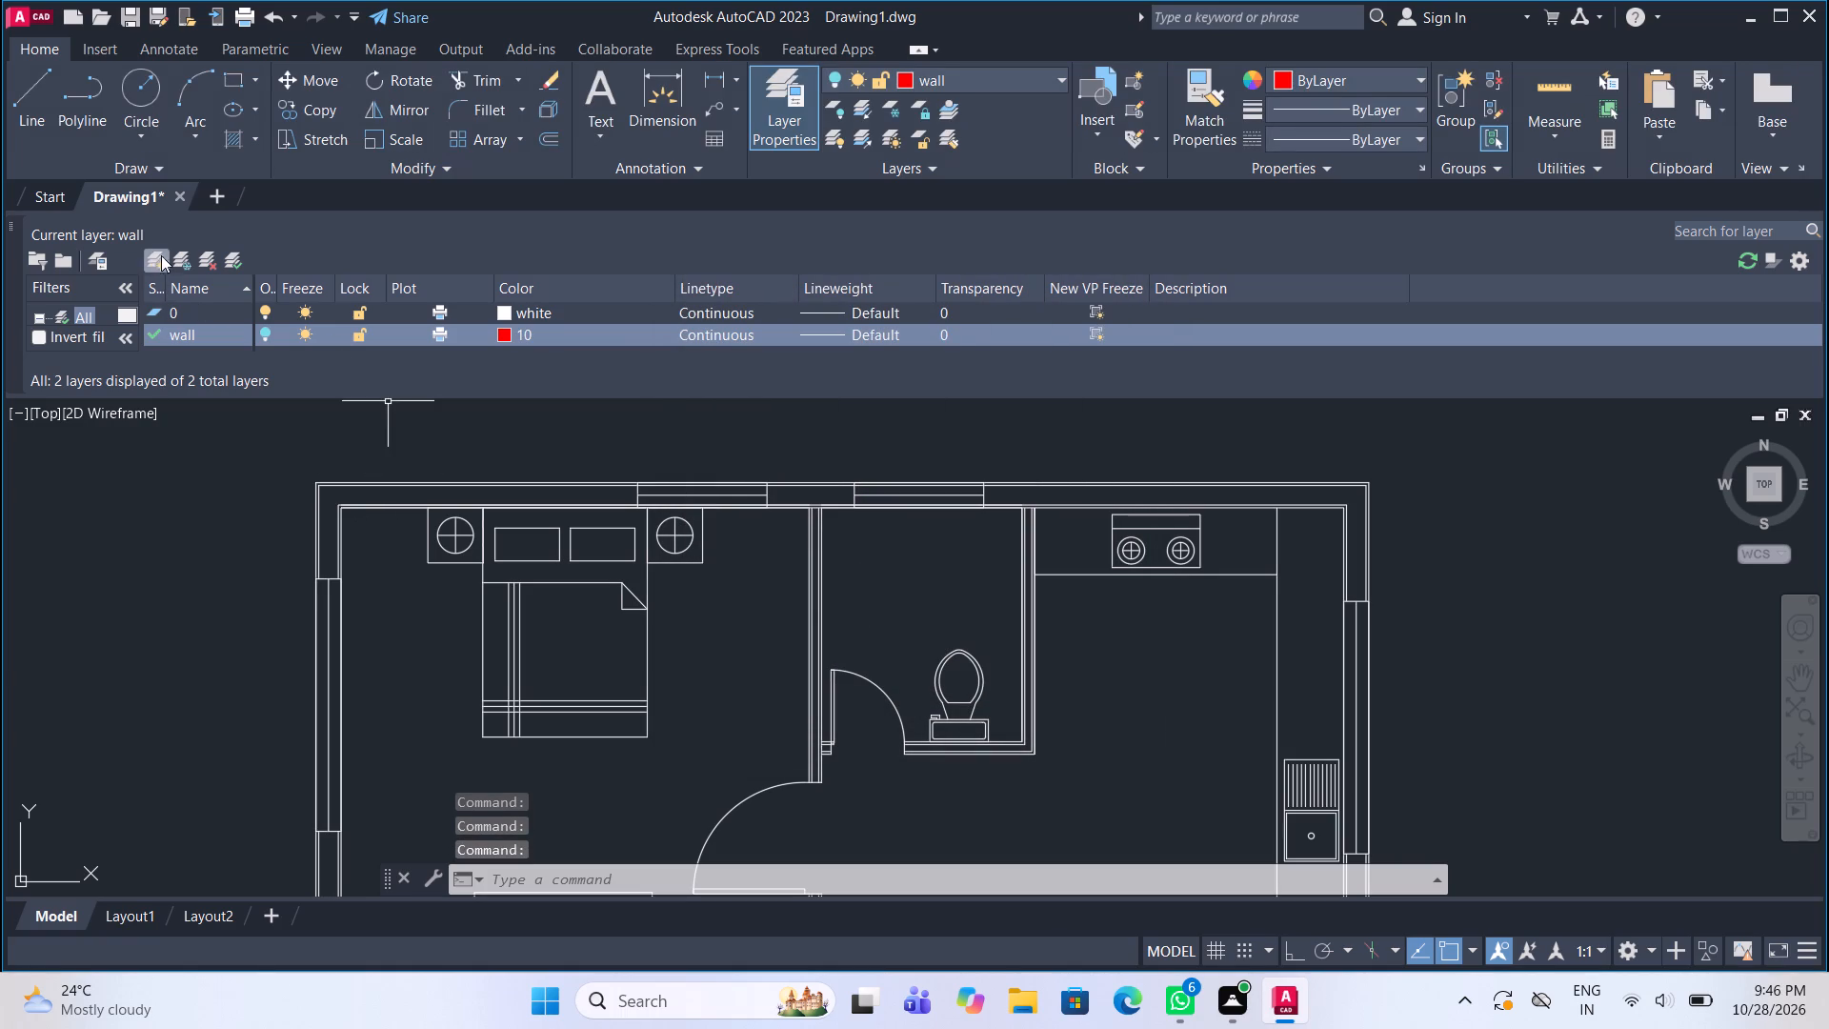
Create a new layer named wind and set its colour to cyan, index 130.
{"action": "left_click", "coordinate": [161, 255]}
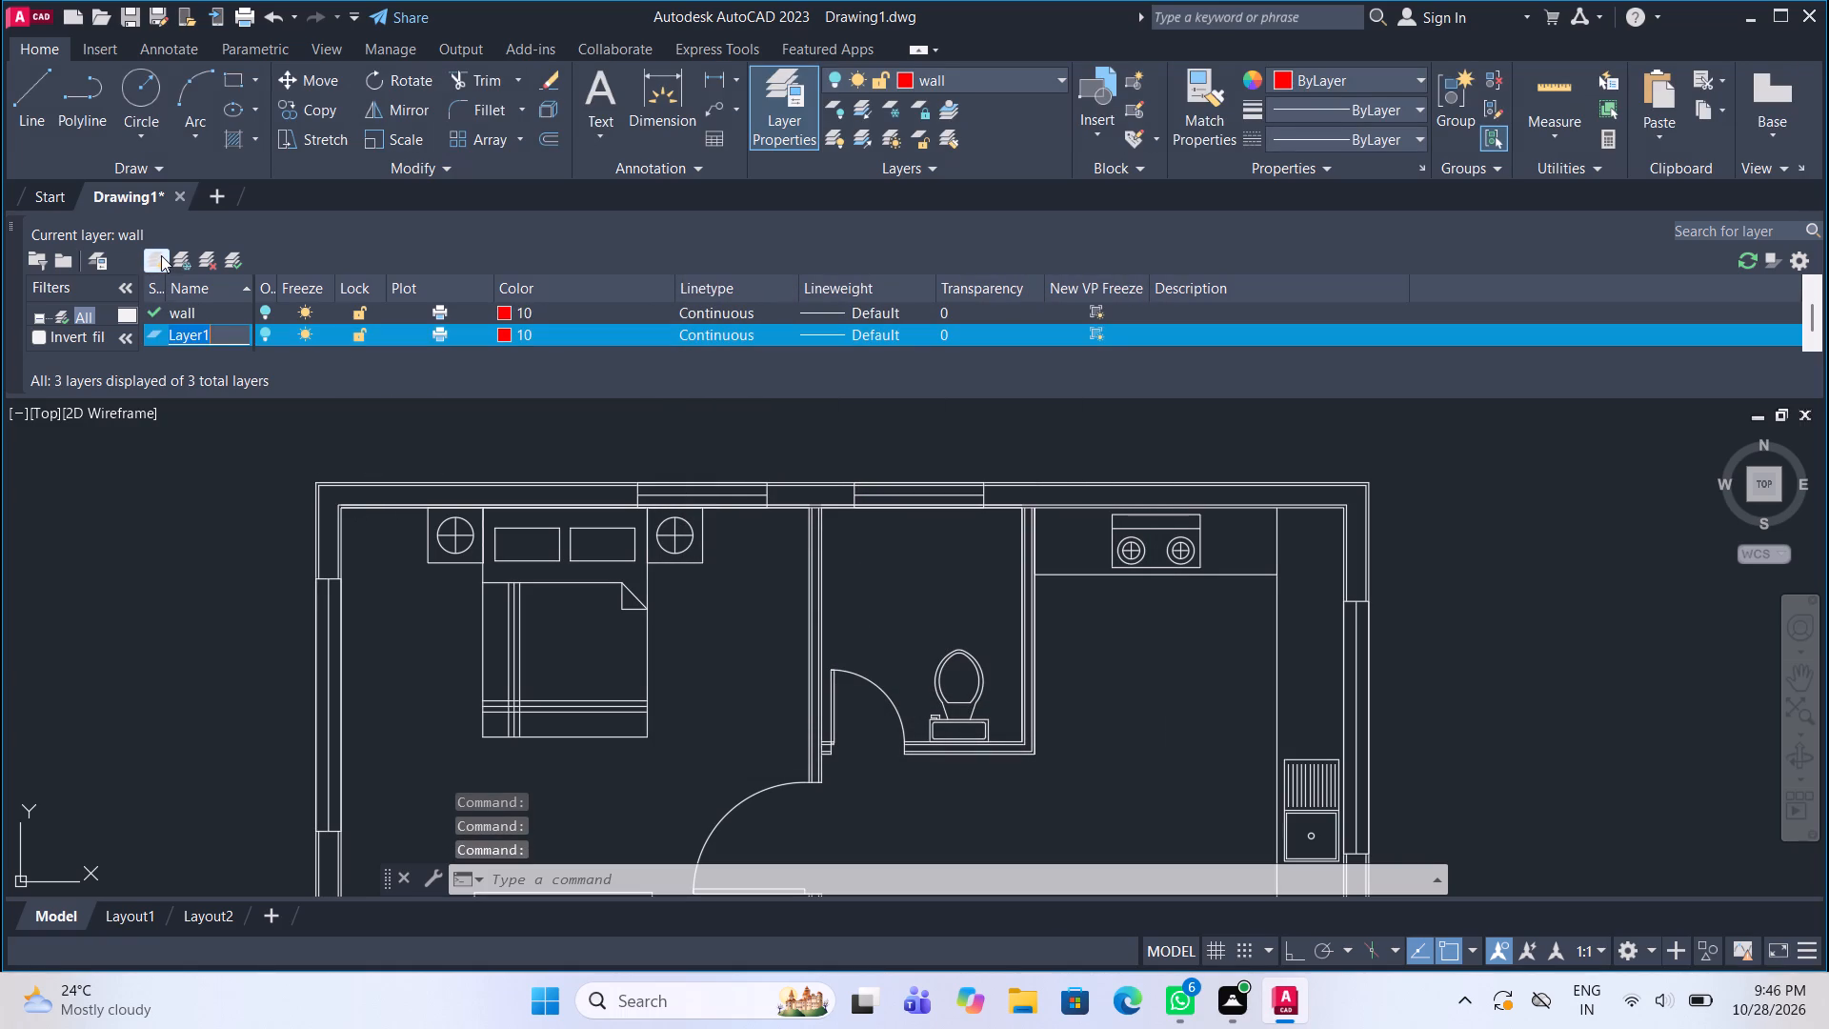
{"action": "type", "text": "wind"}
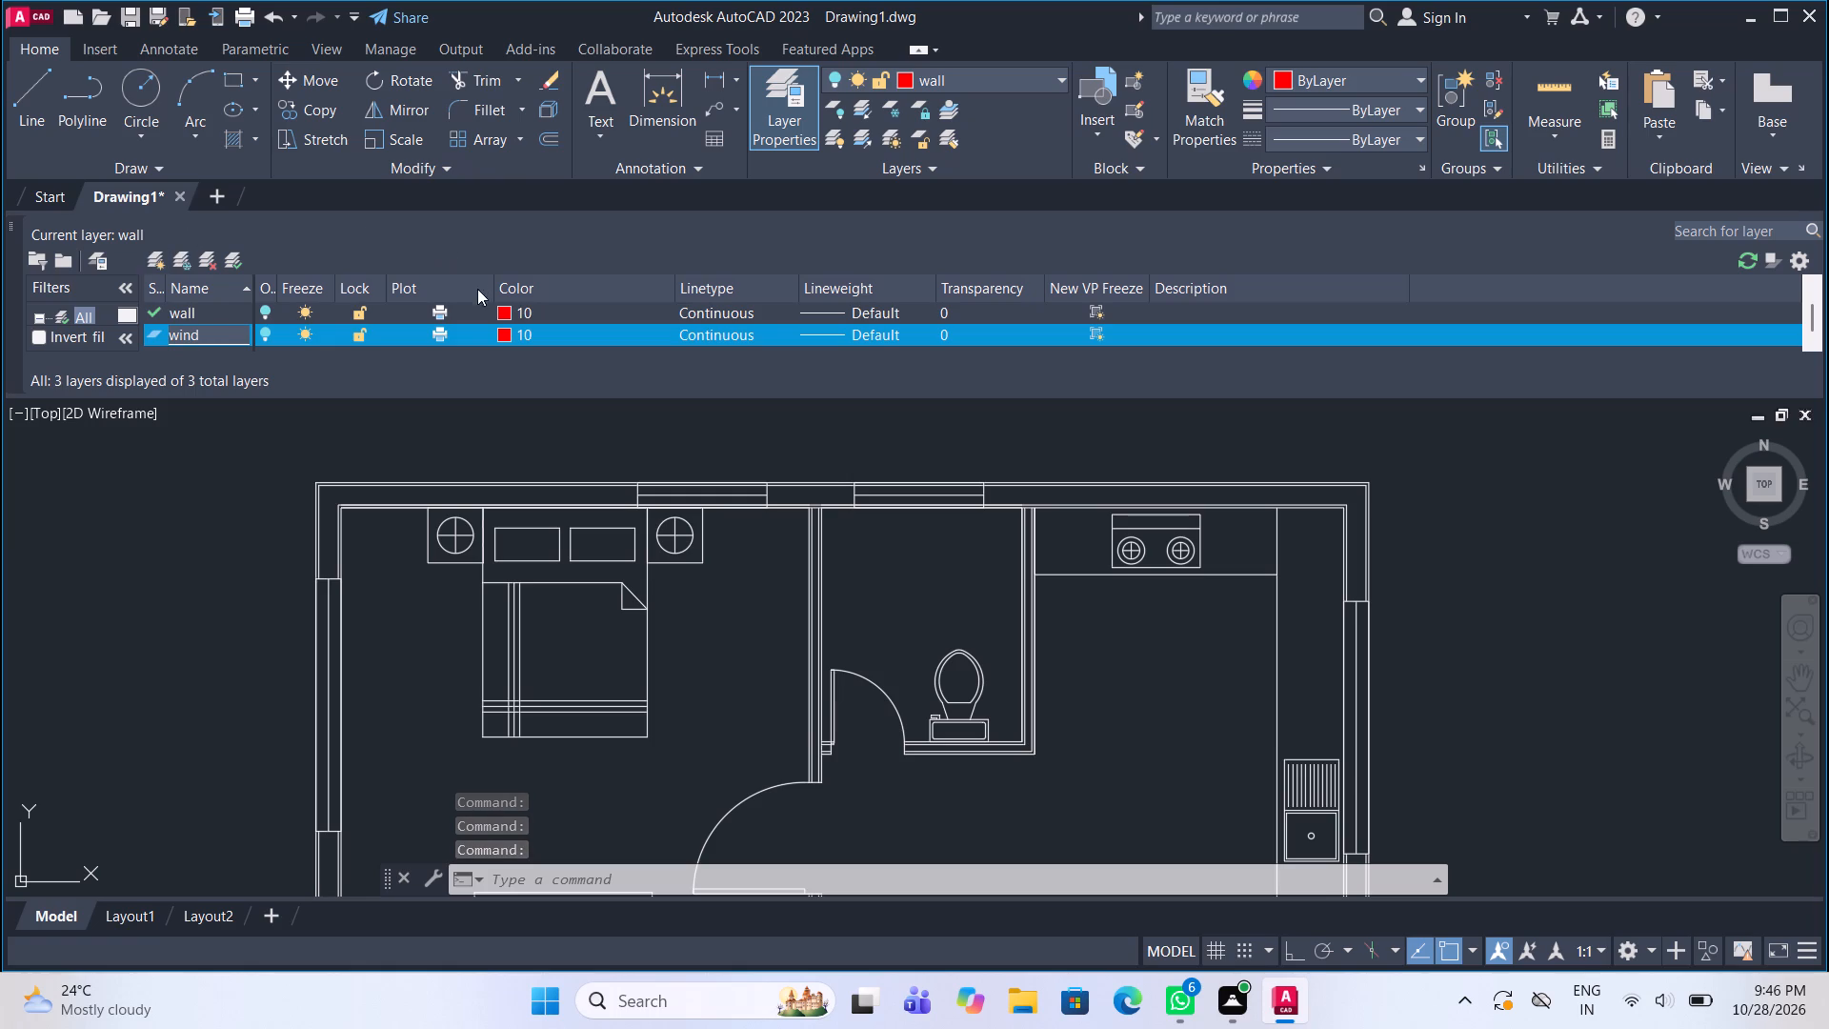
{"action": "left_click", "coordinate": [498, 333]}
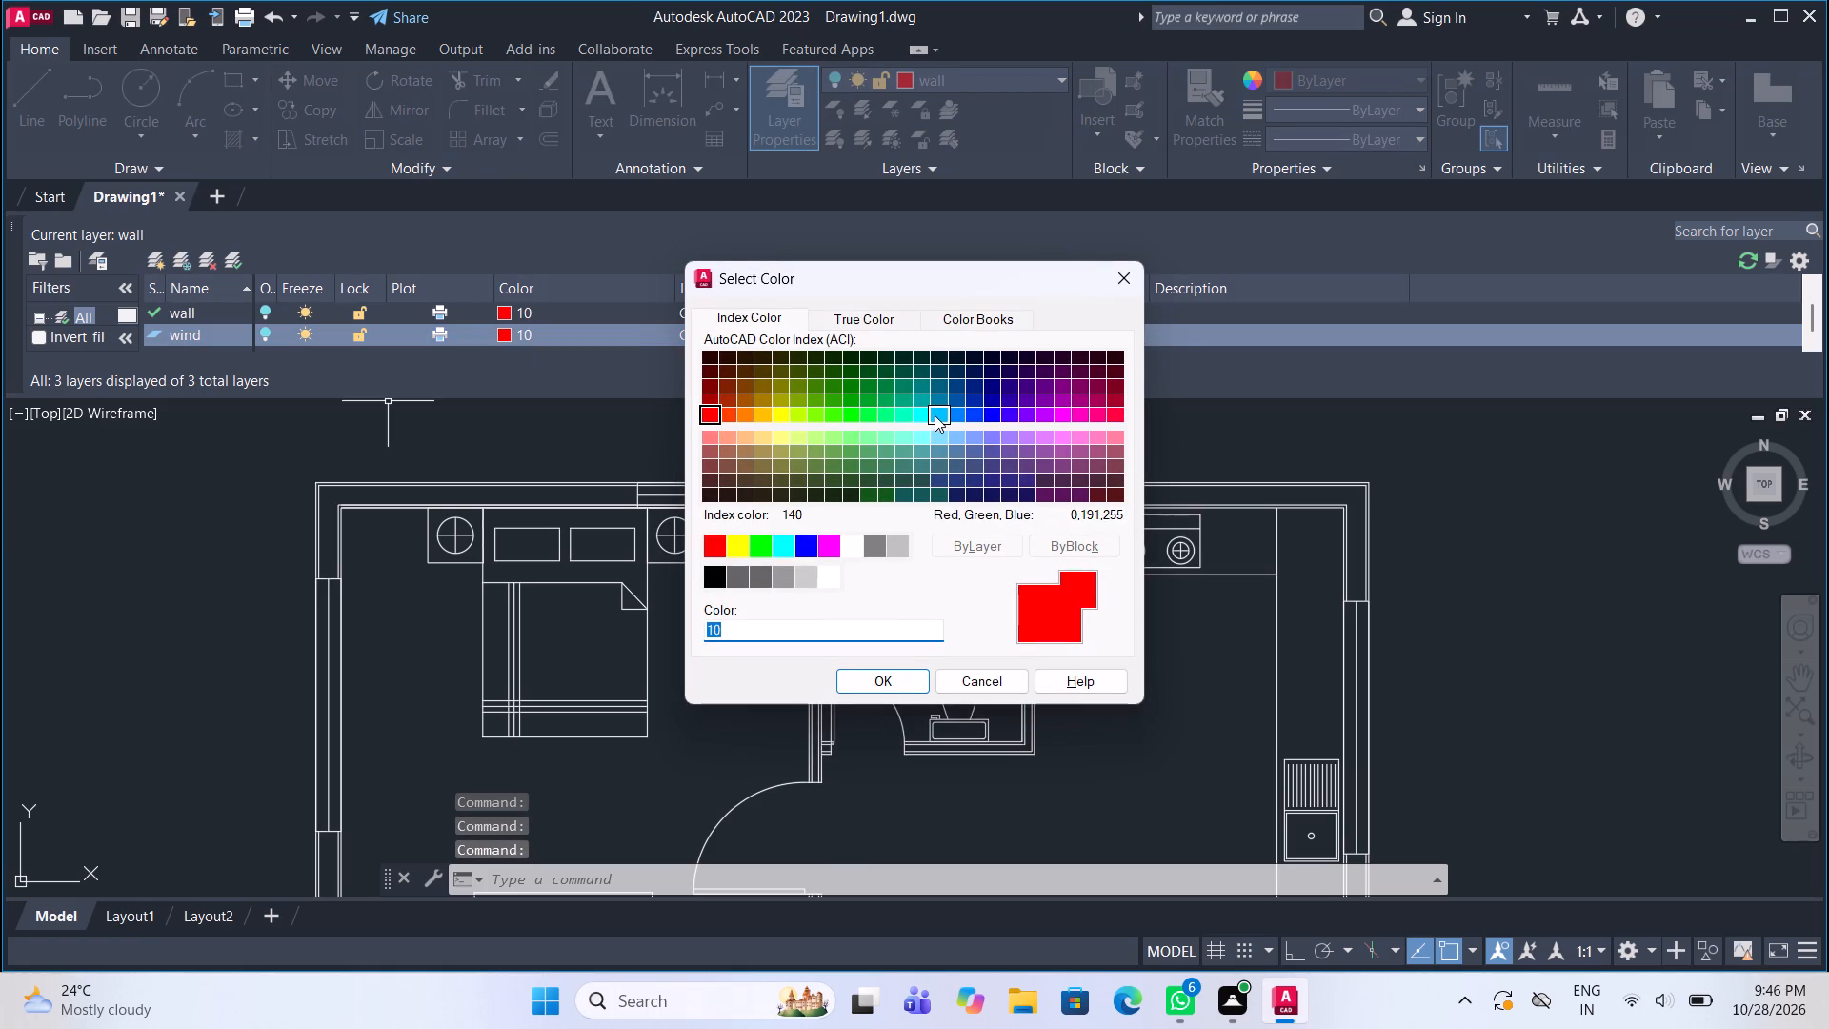
{"action": "left_click", "coordinate": [935, 414]}
{"action": "left_click", "coordinate": [922, 421]}
{"action": "left_click", "coordinate": [873, 685]}
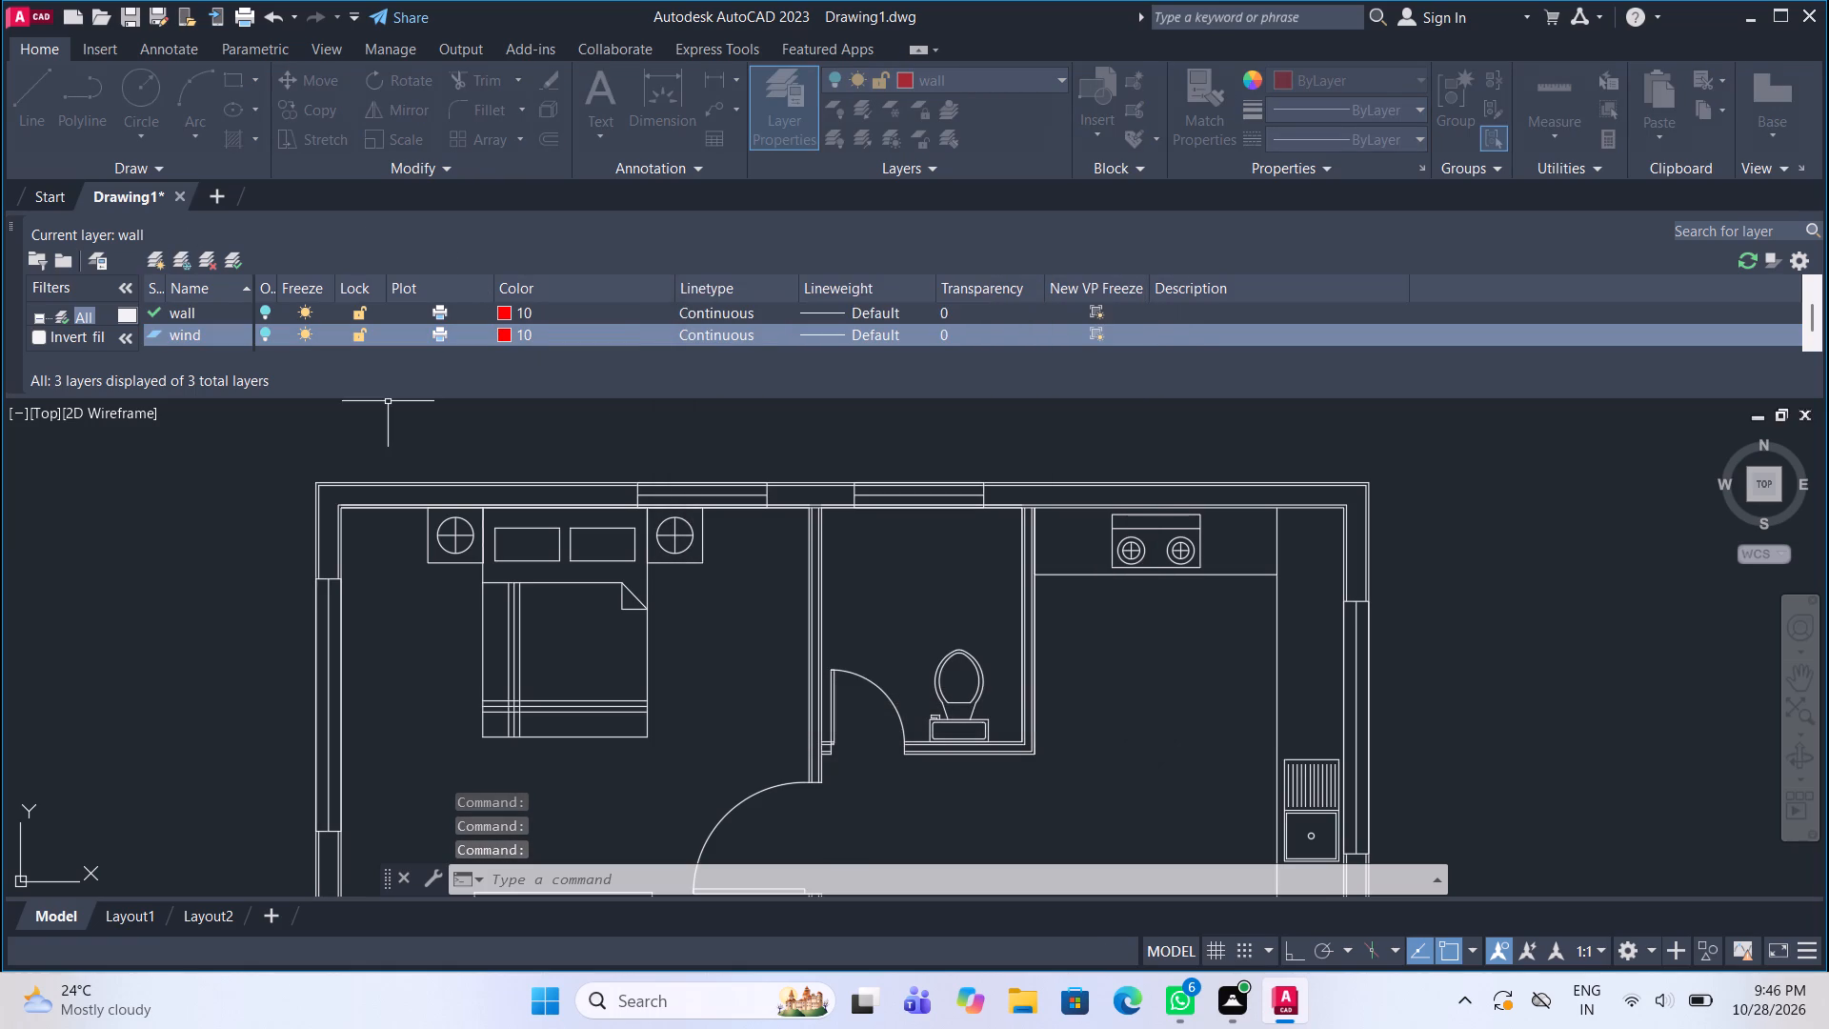
Create a new layer named hat and set its colour to brown, index 35.
{"action": "left_click", "coordinate": [143, 256]}
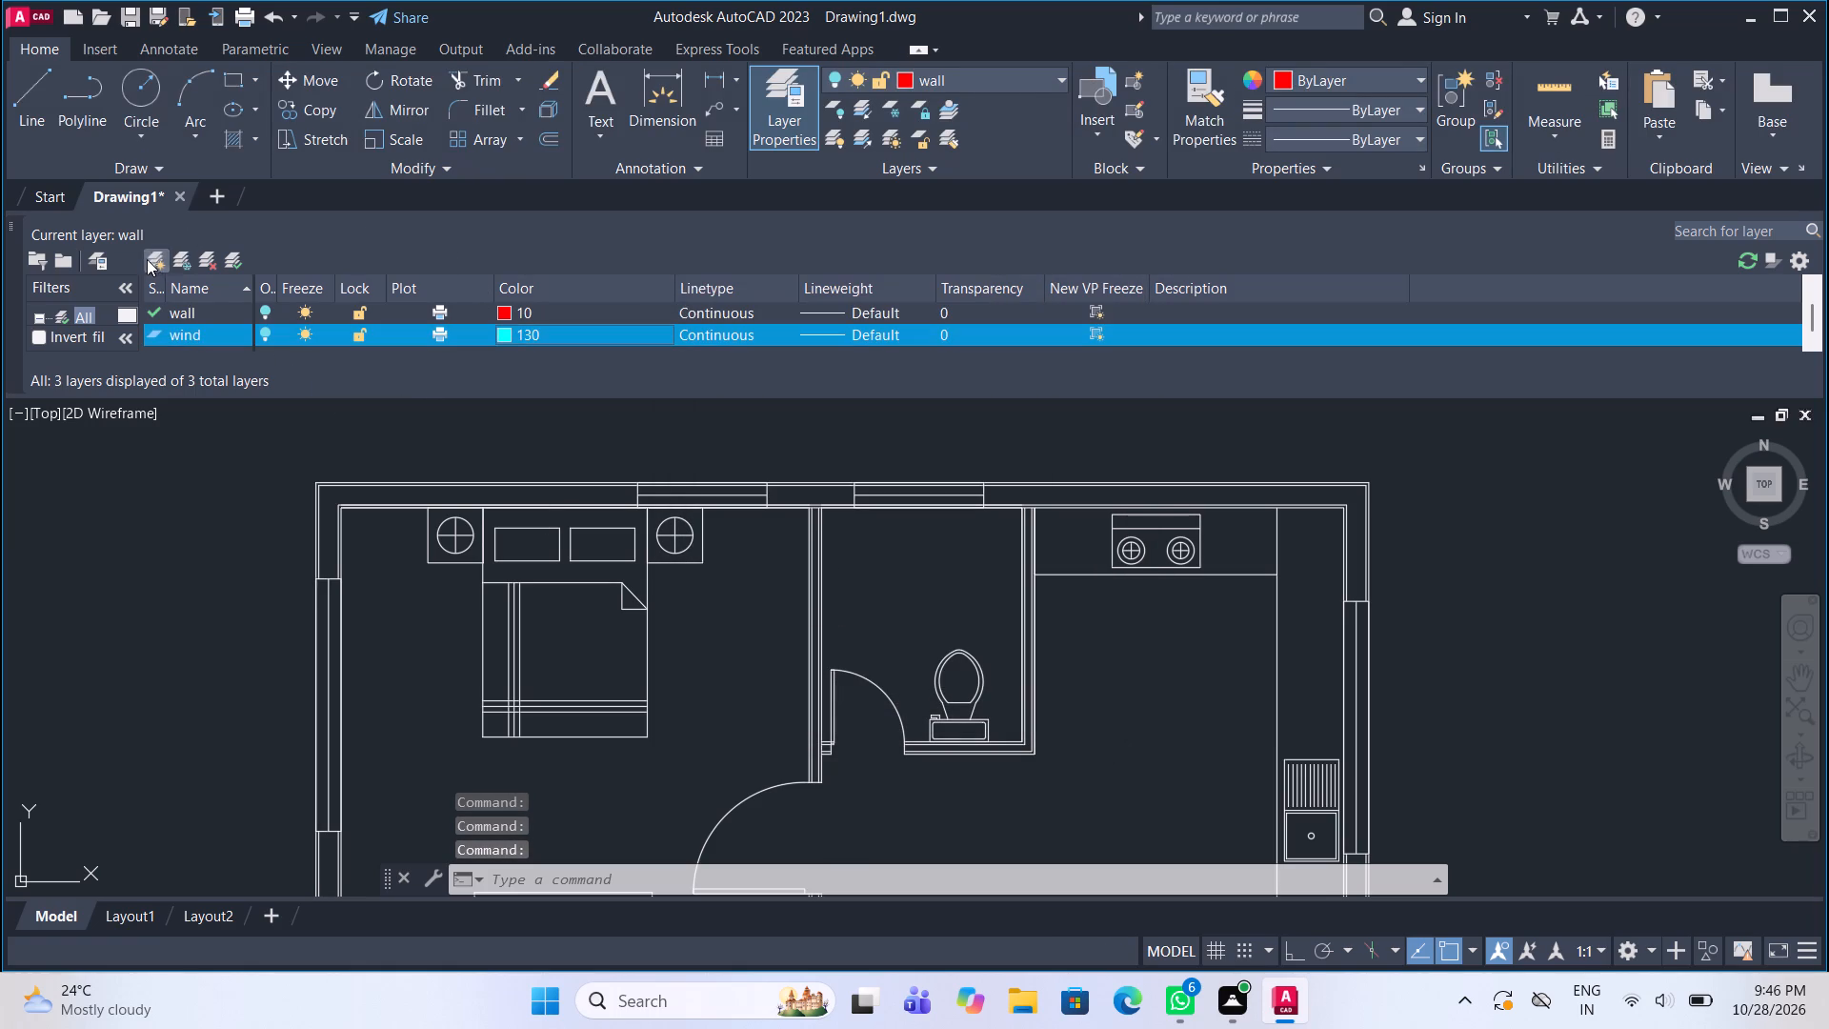
{"action": "left_click", "coordinate": [150, 261]}
{"action": "type", "text": "hat"}
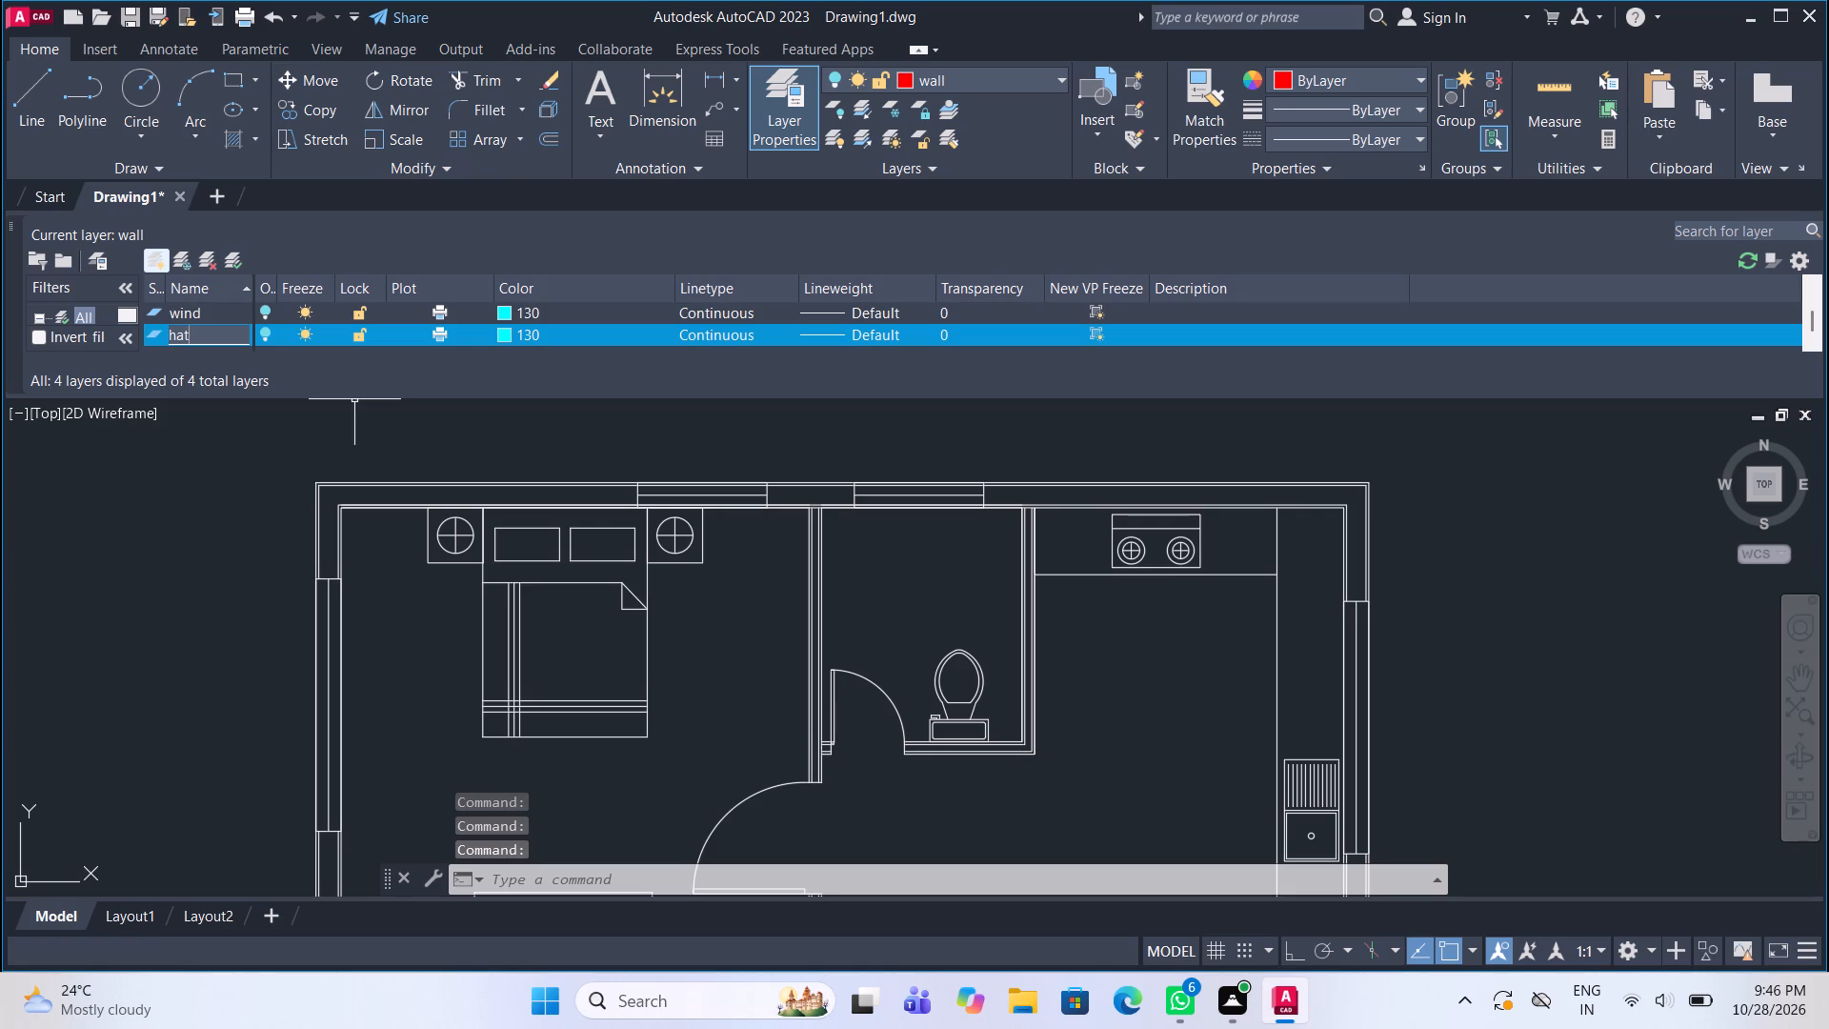
{"action": "left_click", "coordinate": [509, 331]}
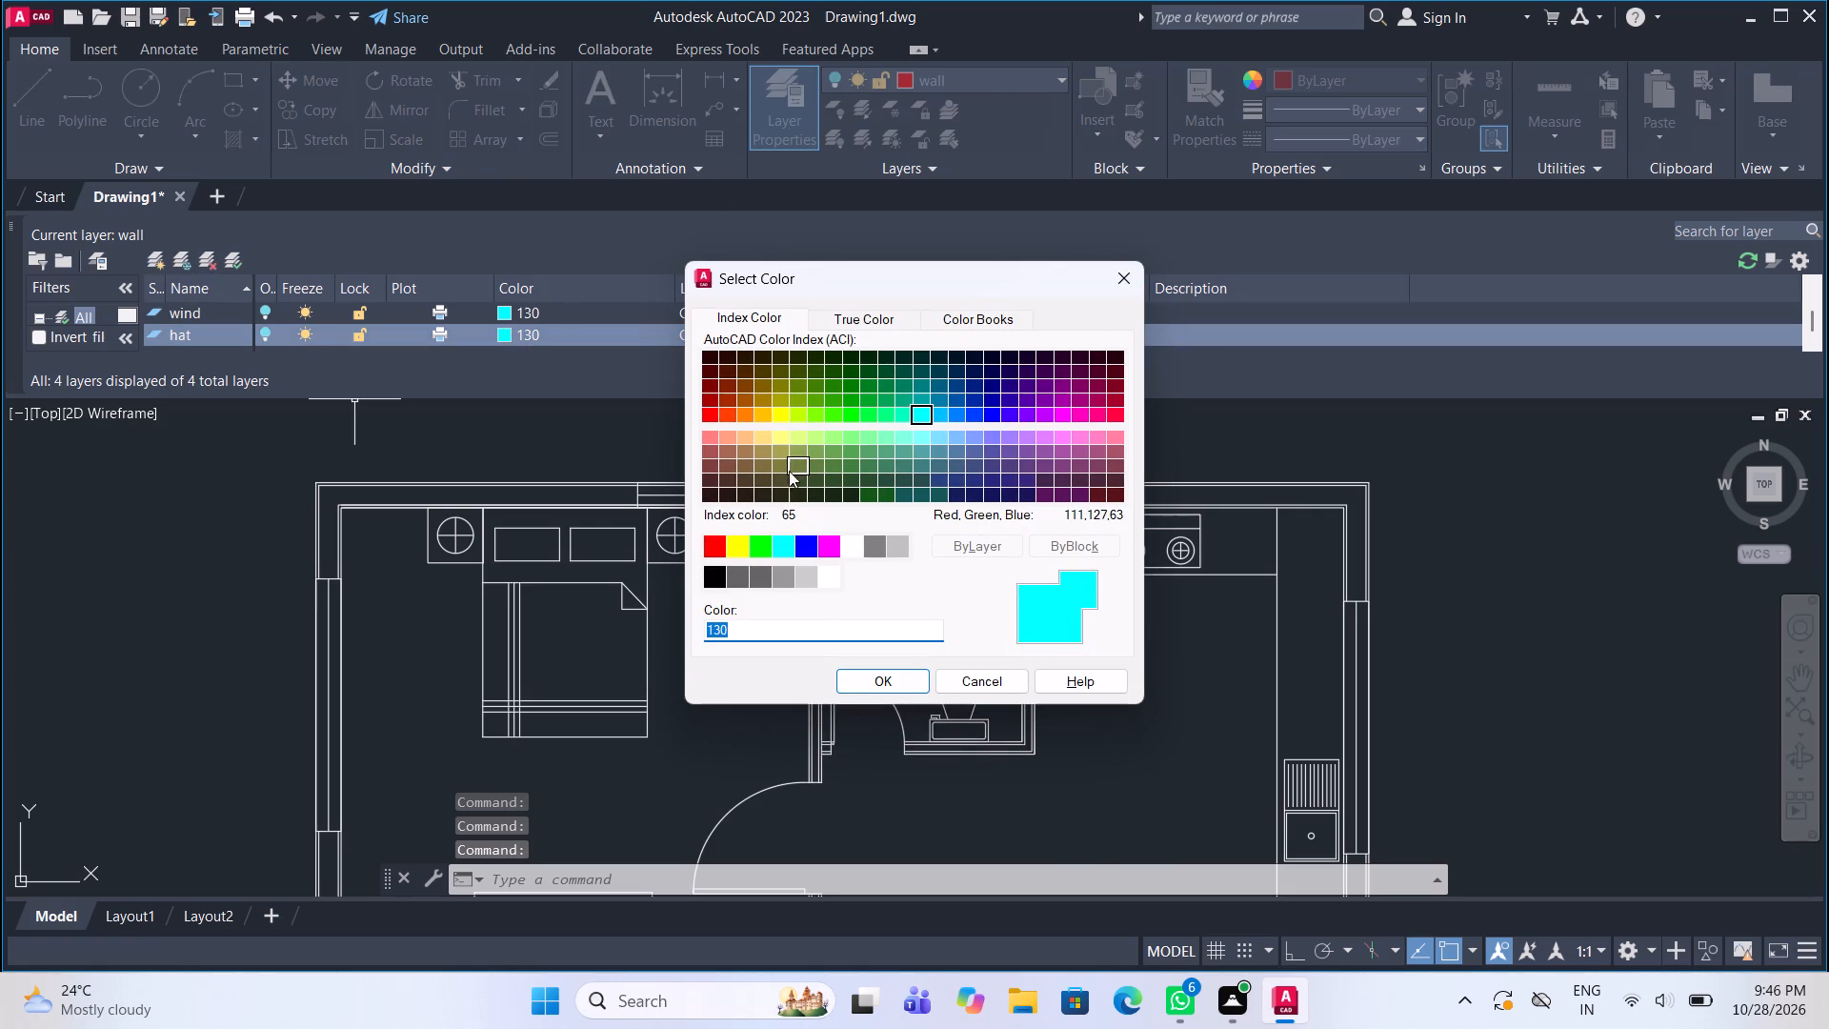
{"action": "left_click", "coordinate": [1113, 473]}
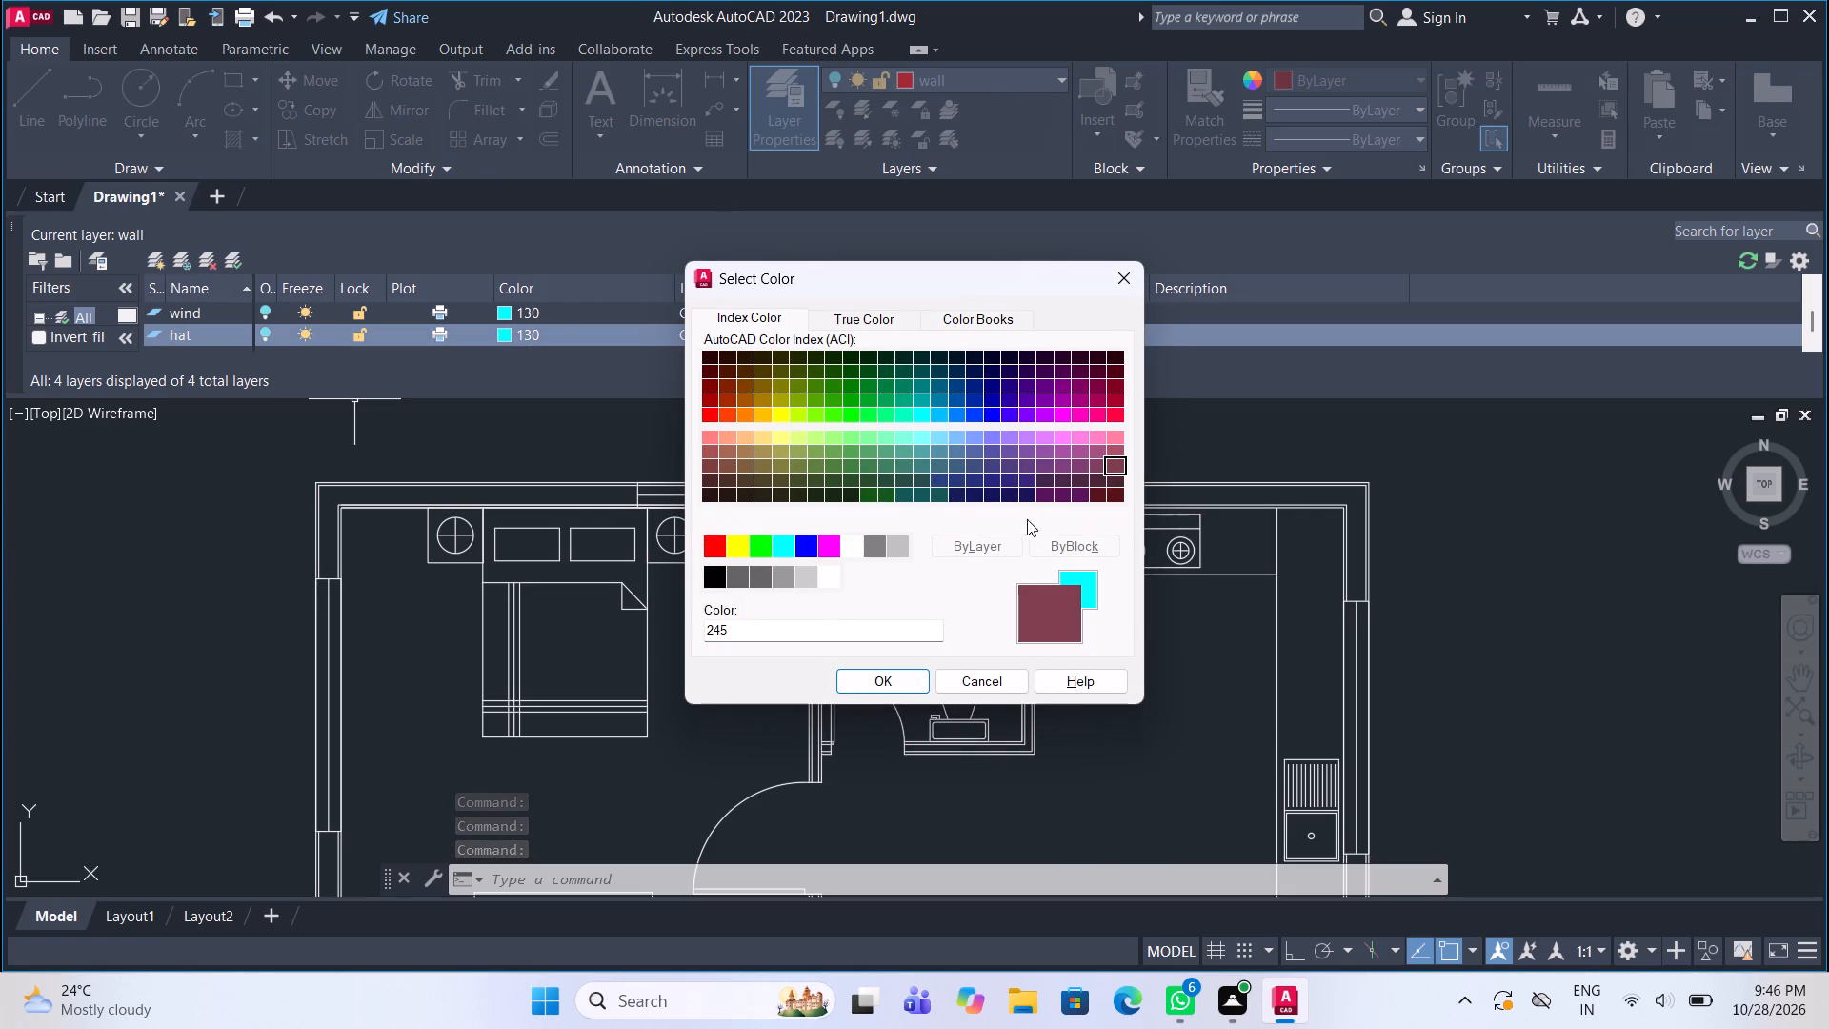
{"action": "left_click", "coordinate": [749, 461]}
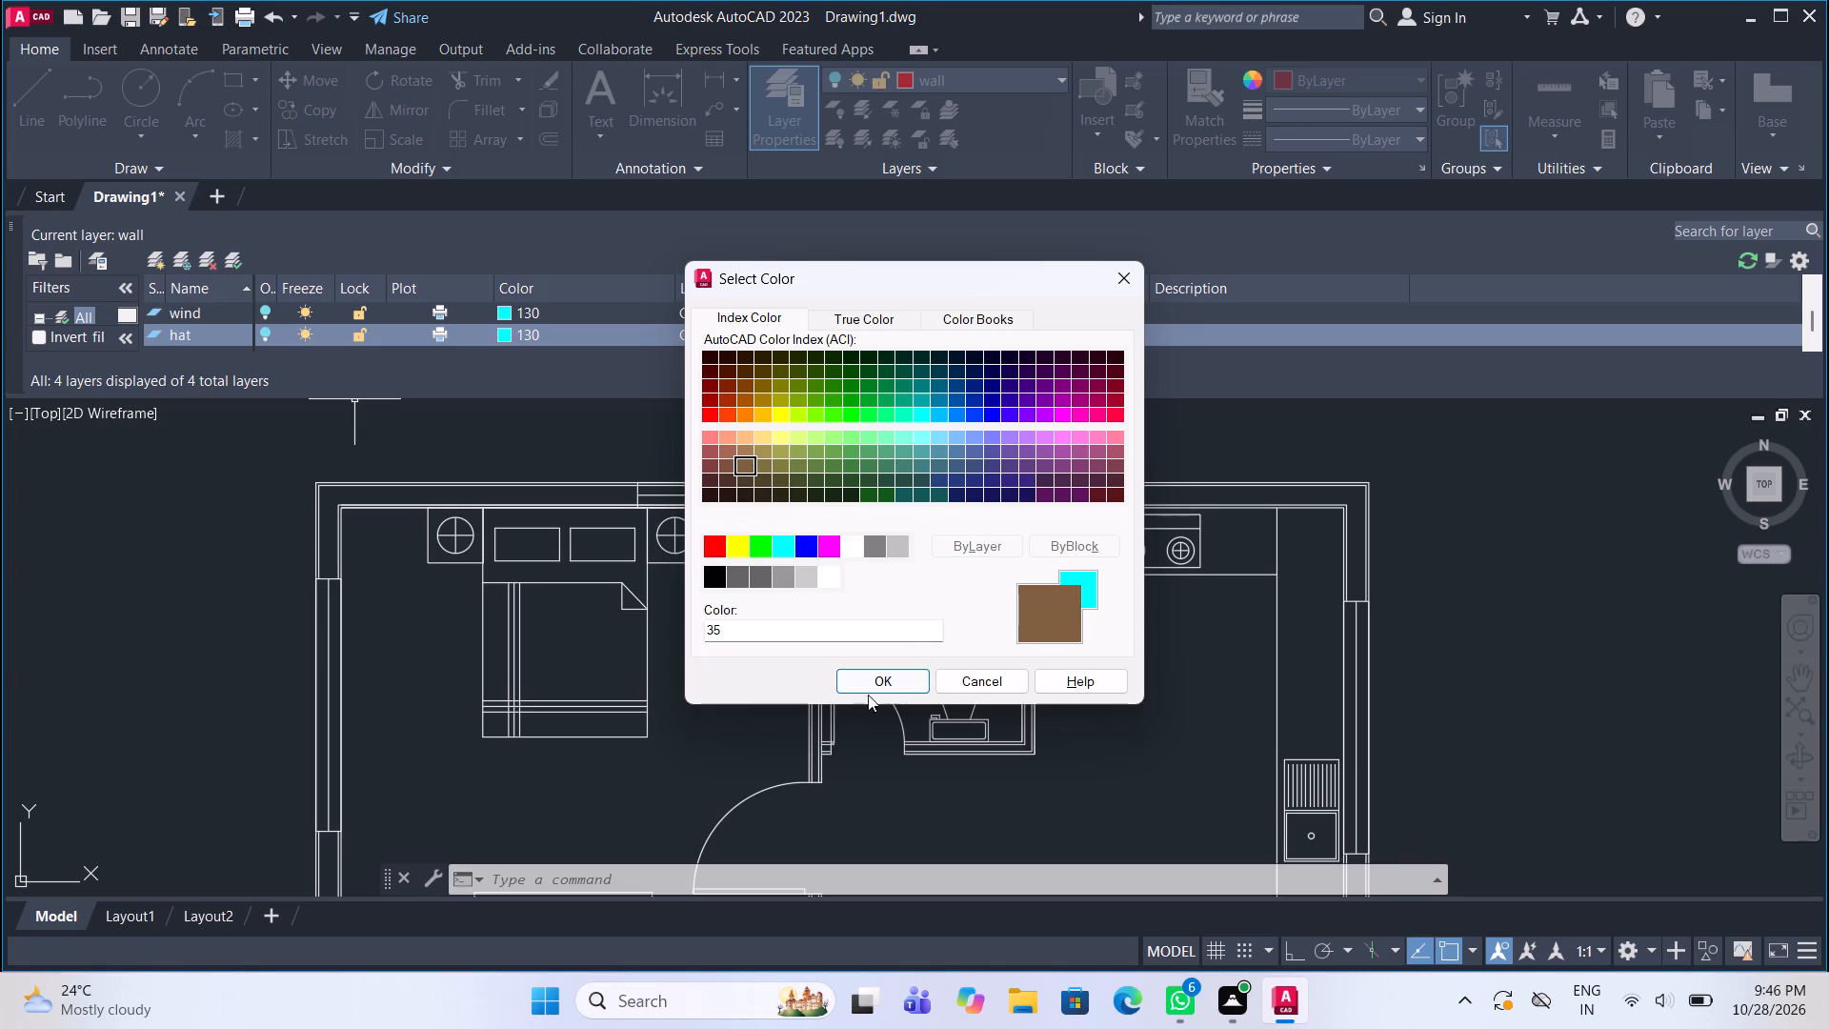
{"action": "left_click", "coordinate": [870, 680]}
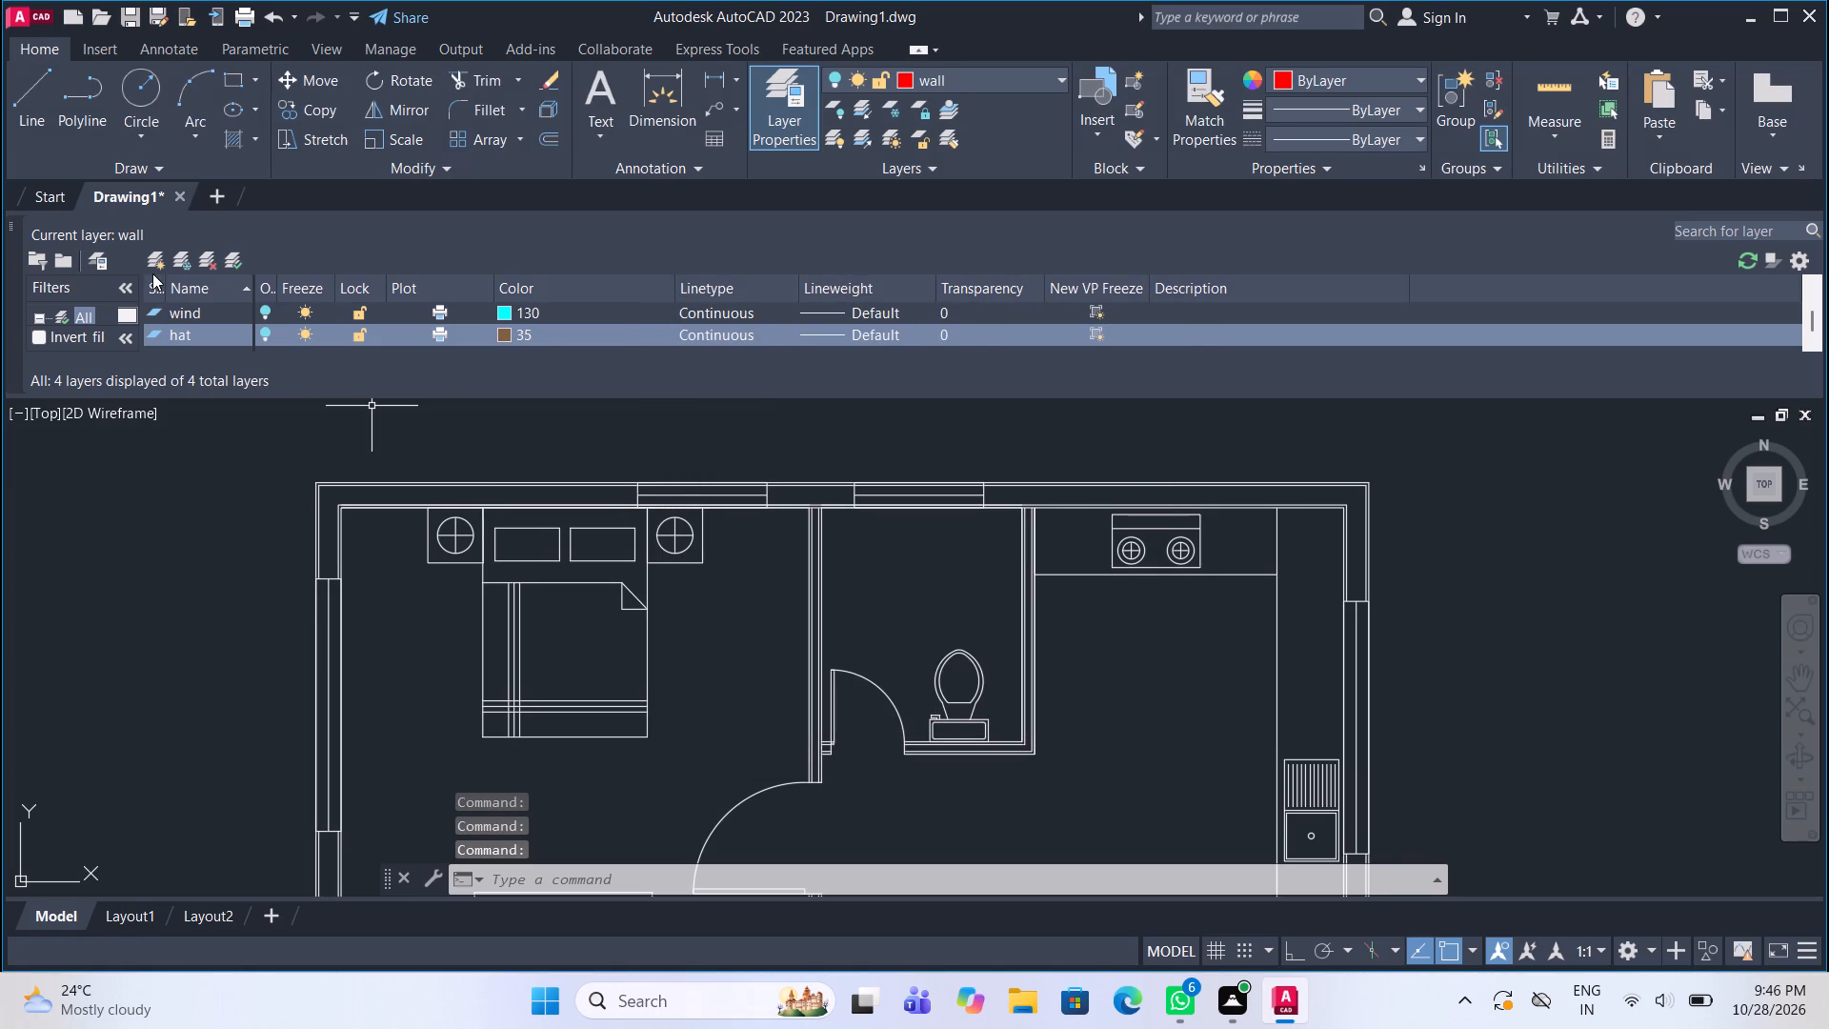
Create a new layer named fur and set its colour to magenta, index 210.
{"action": "left_click", "coordinate": [165, 263]}
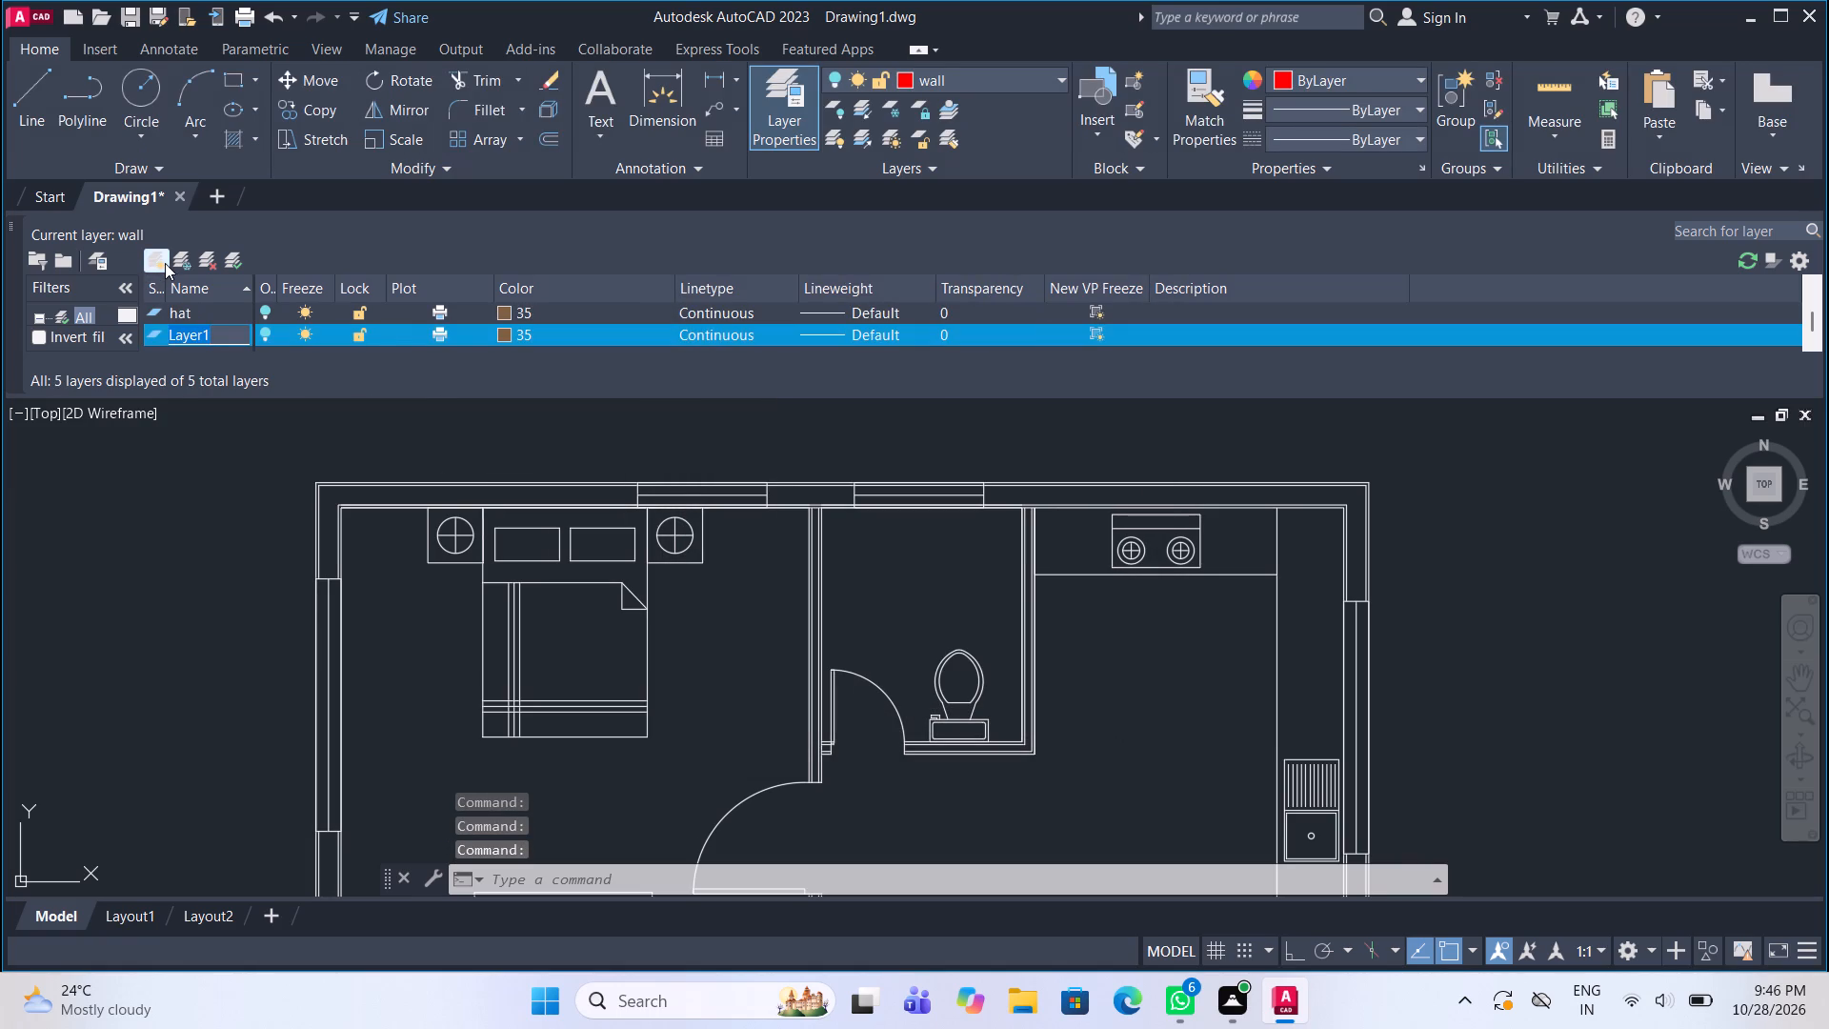
{"action": "type", "text": "fur"}
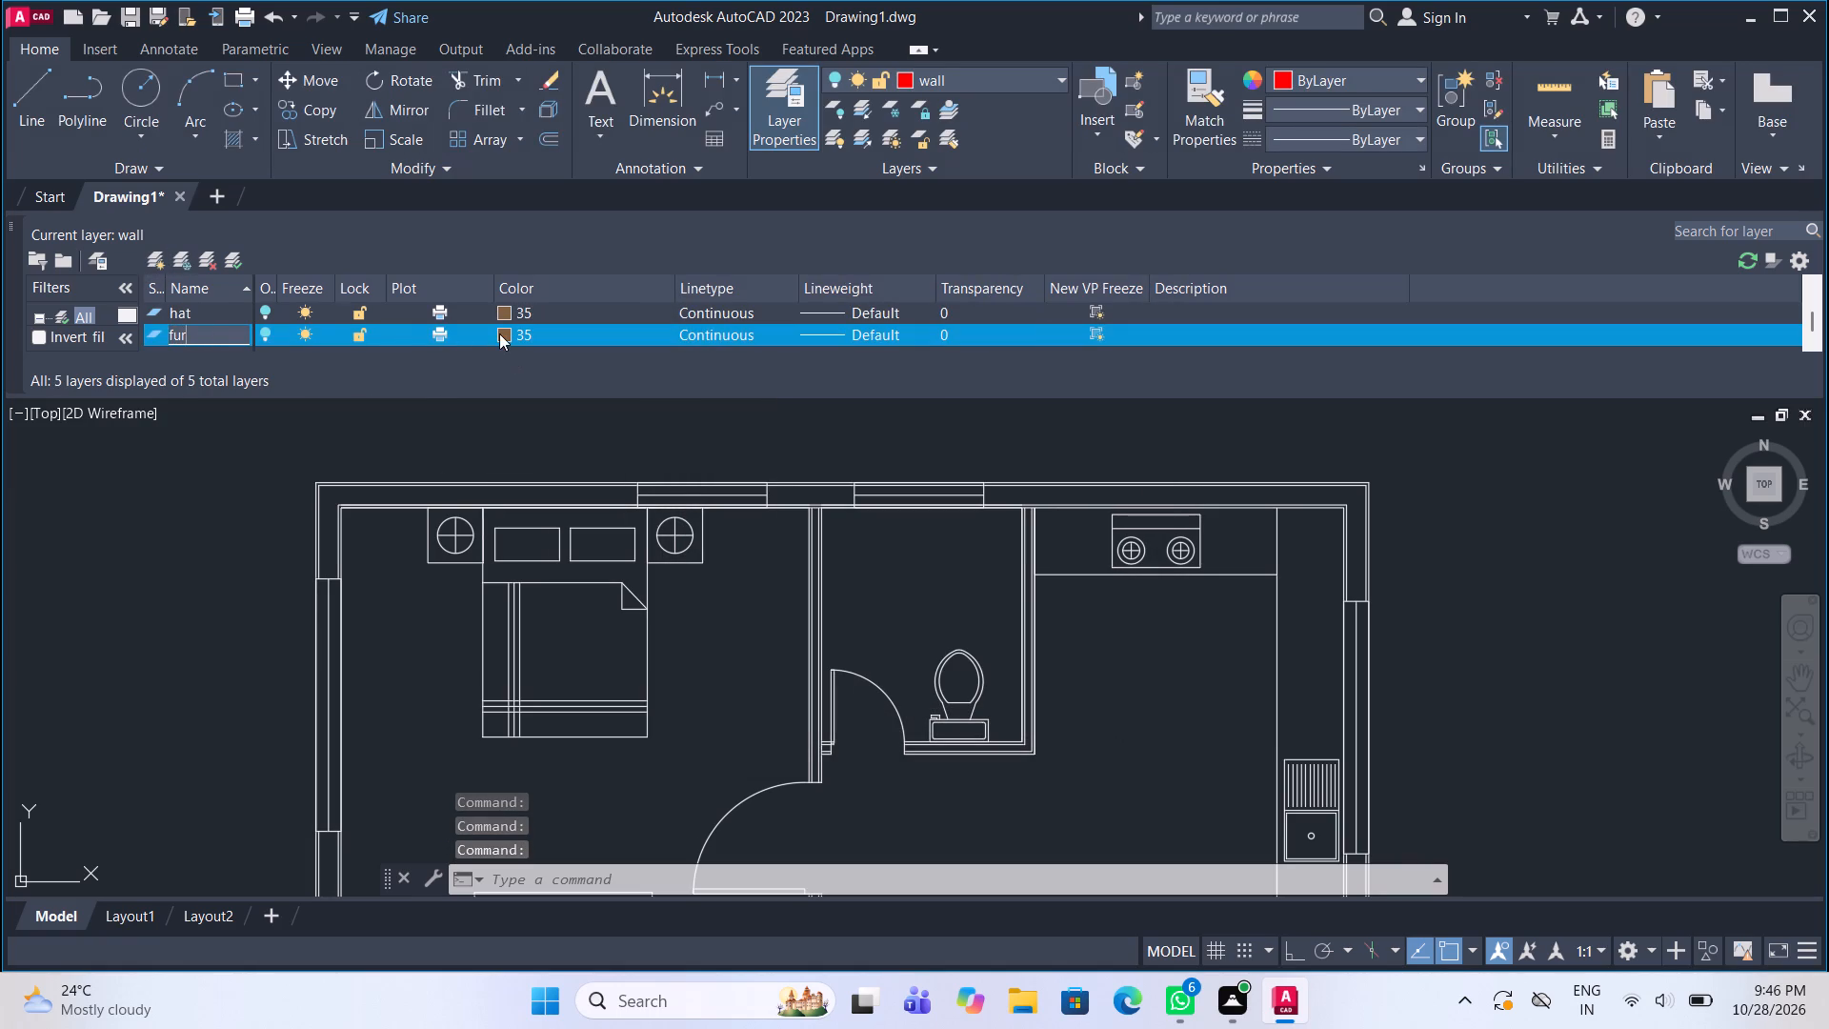
{"action": "left_click", "coordinate": [500, 330]}
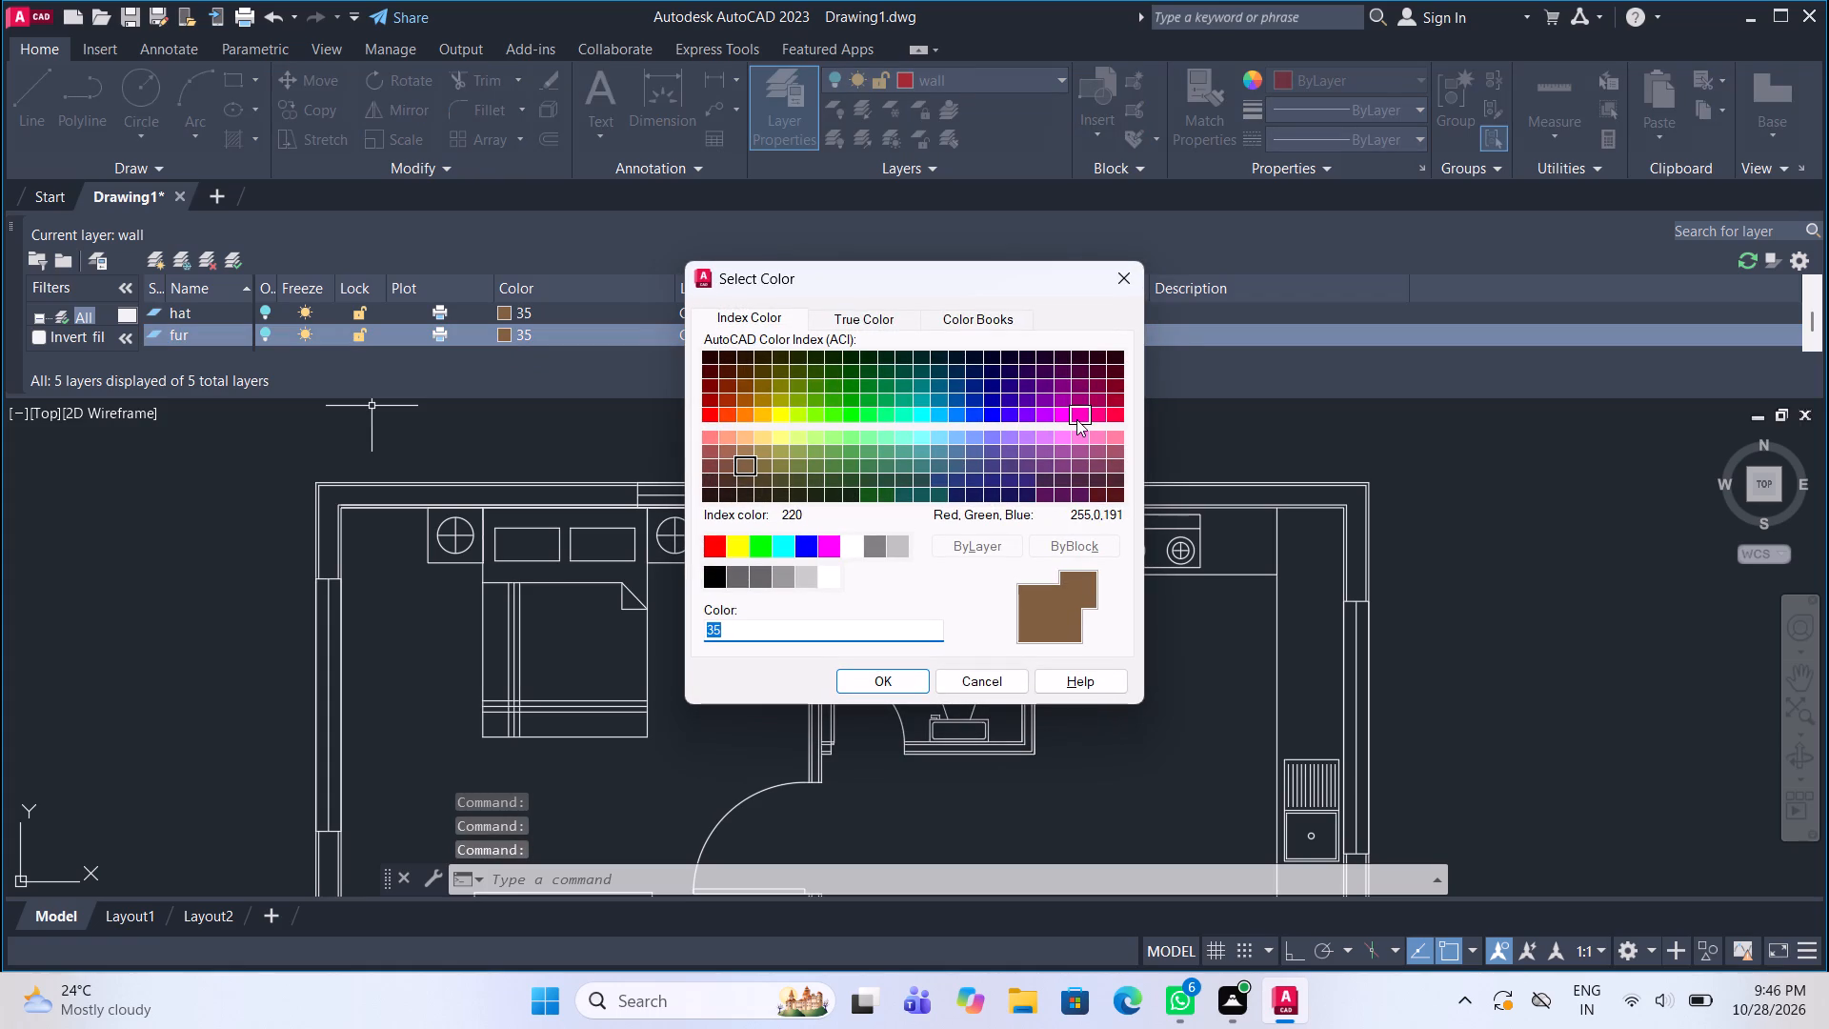
{"action": "left_click", "coordinate": [1057, 420]}
{"action": "left_click", "coordinate": [888, 680]}
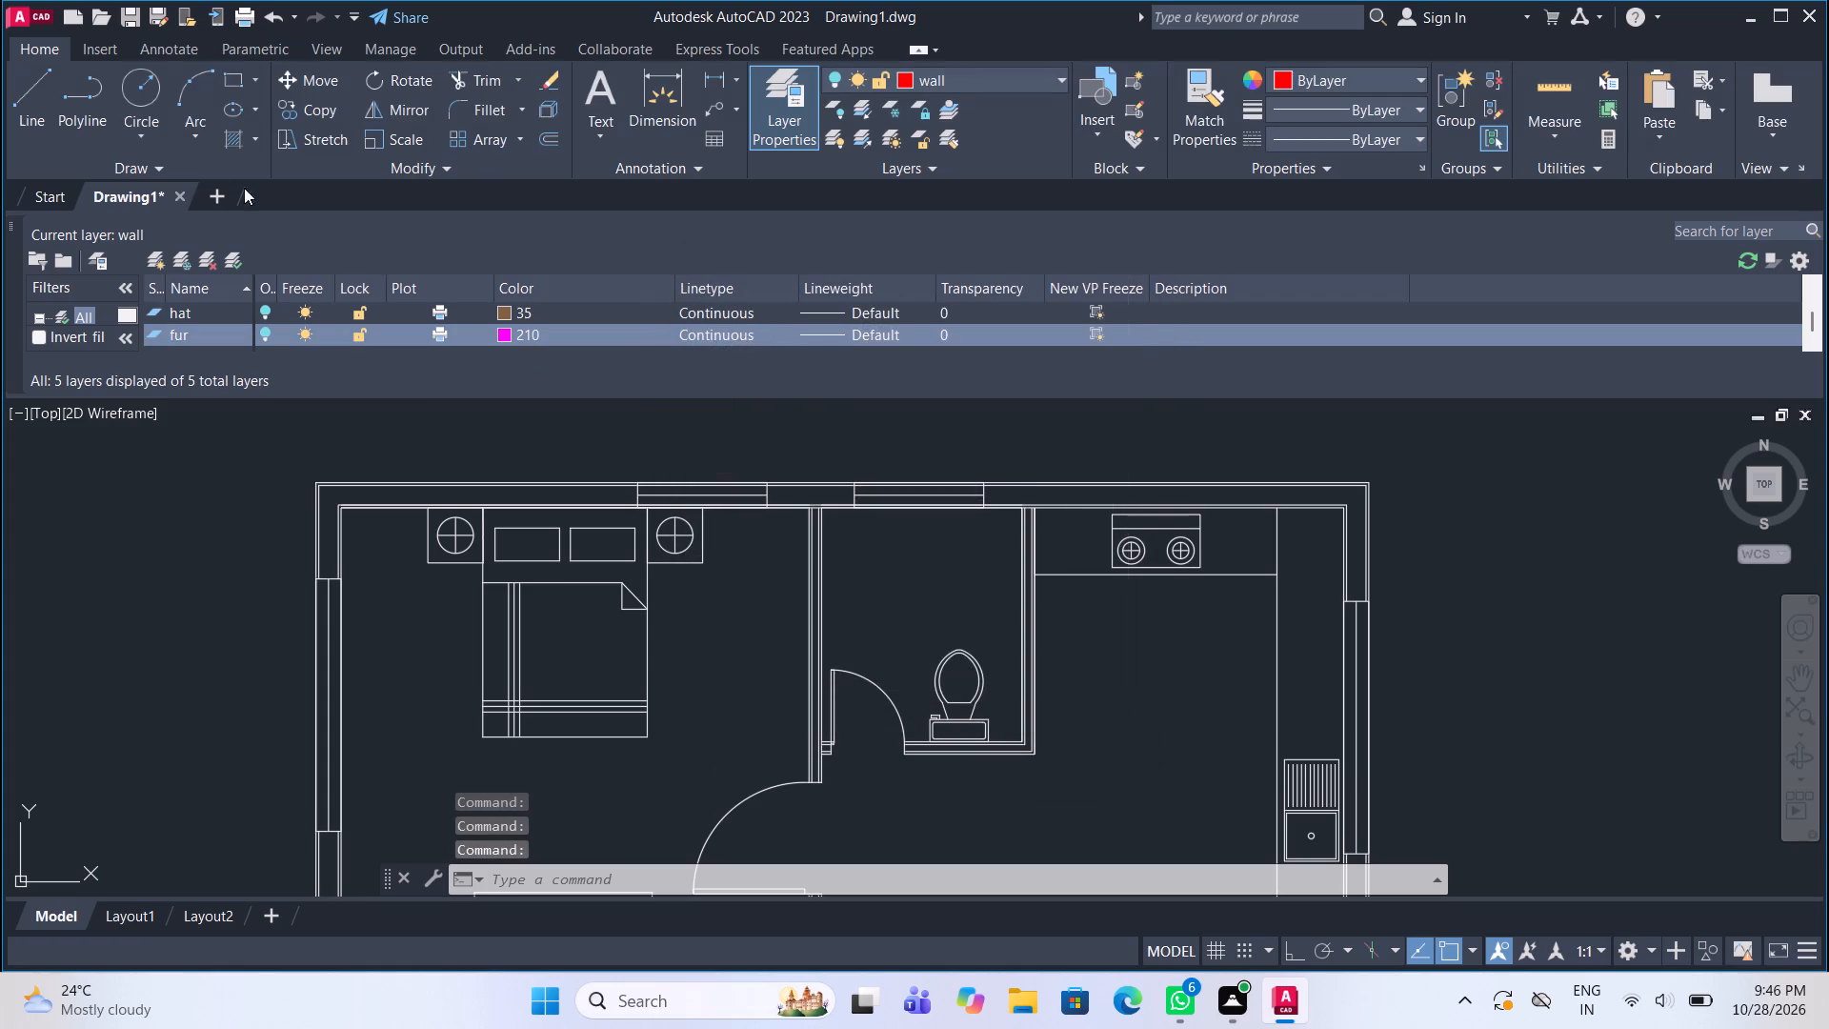
Create a new layer named text and set its colour to blue, index 170.
{"action": "left_click", "coordinate": [155, 258]}
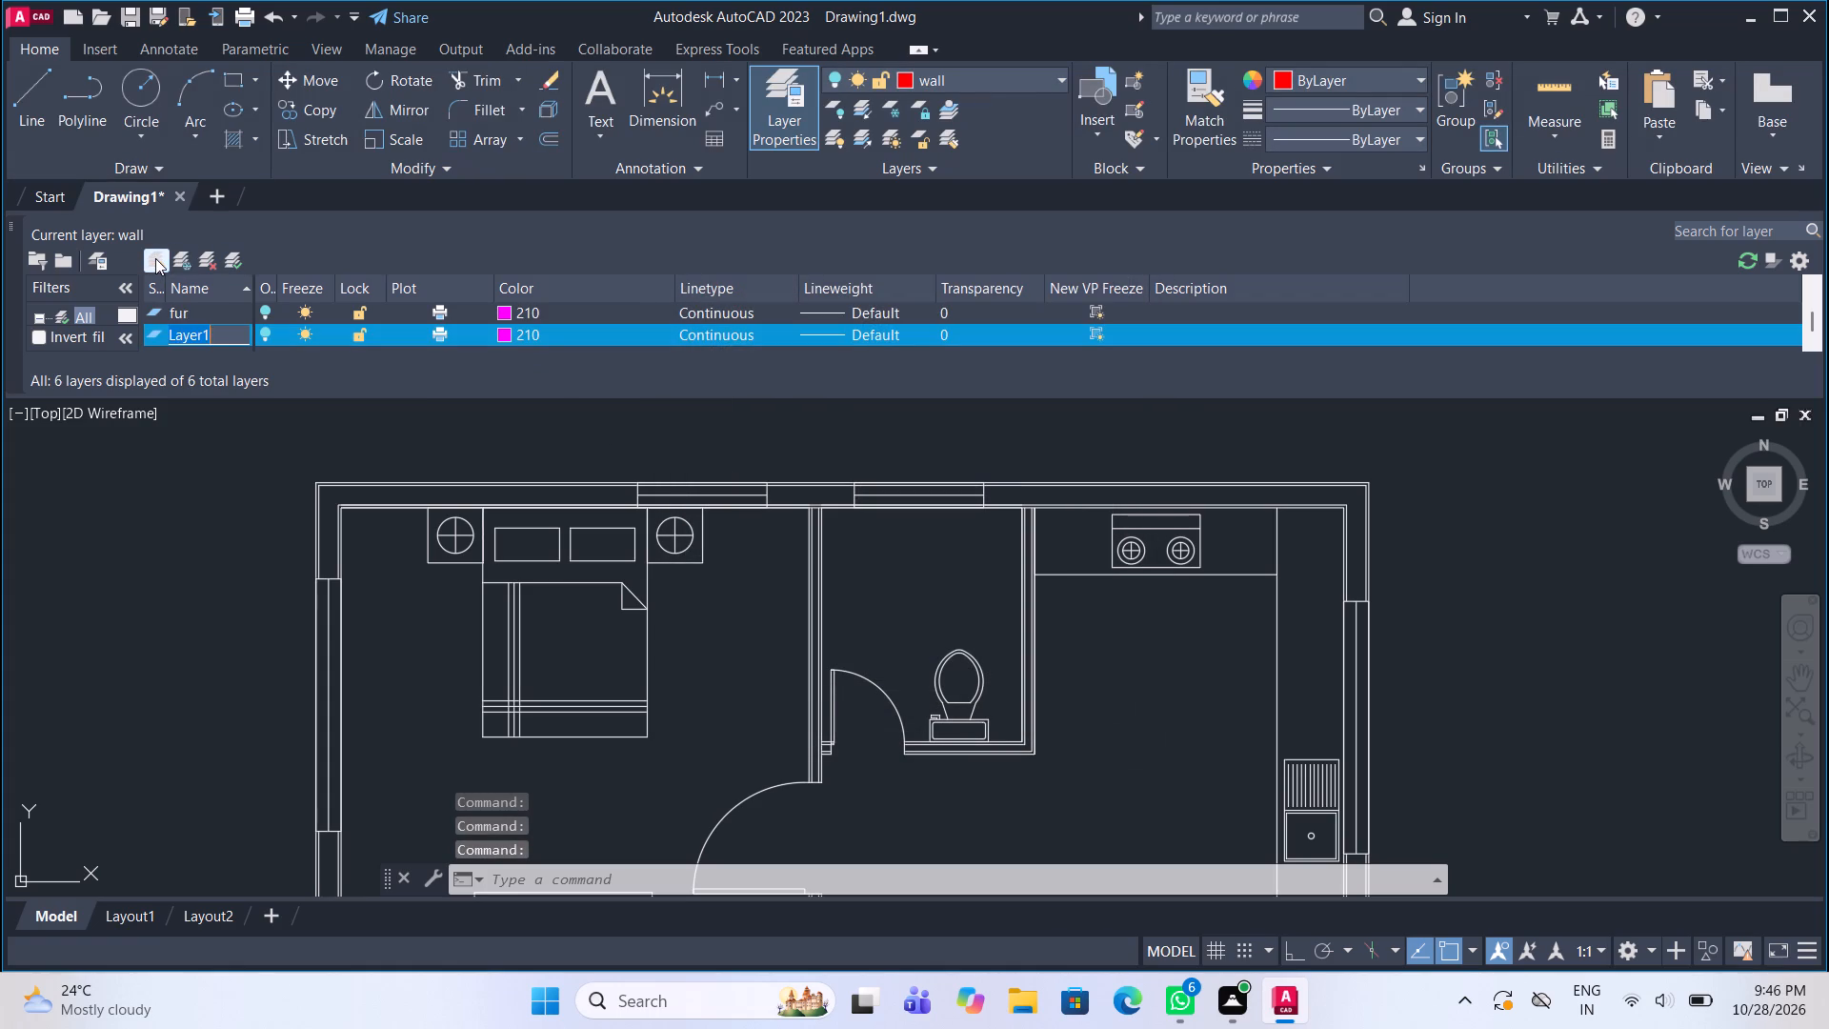
{"action": "type", "text": "text"}
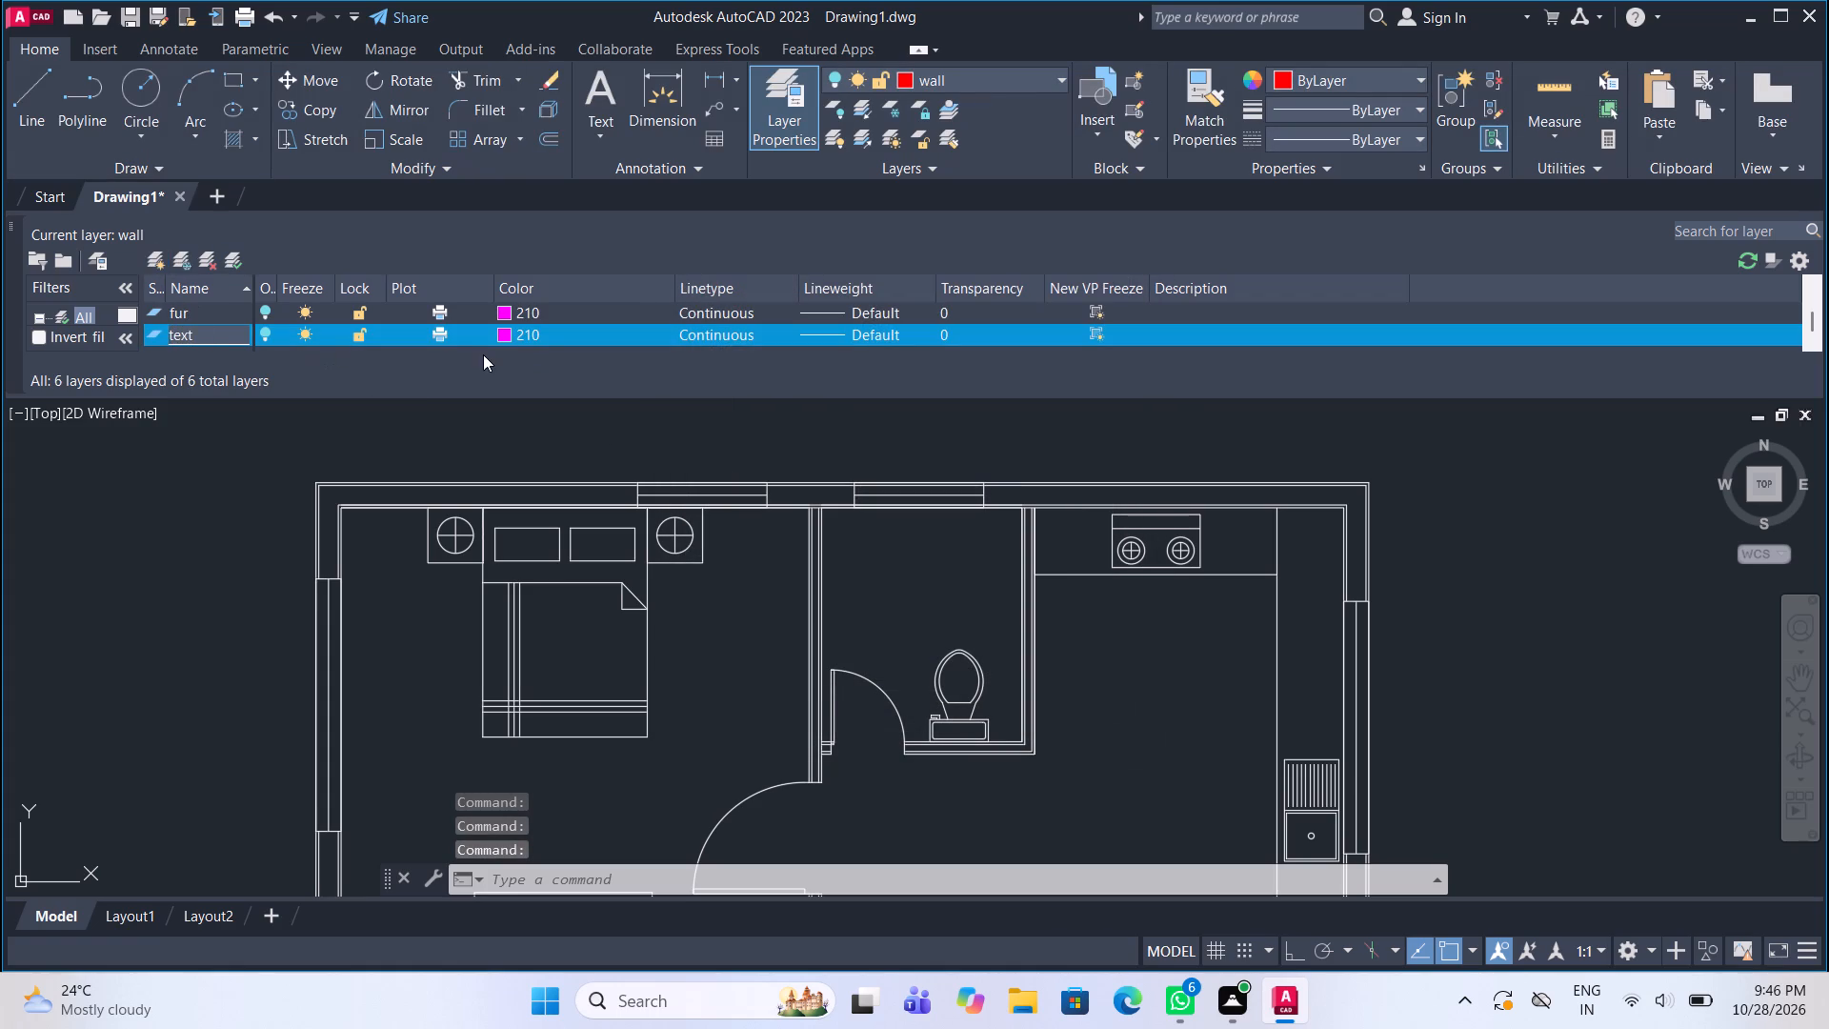
{"action": "left_click", "coordinate": [508, 333]}
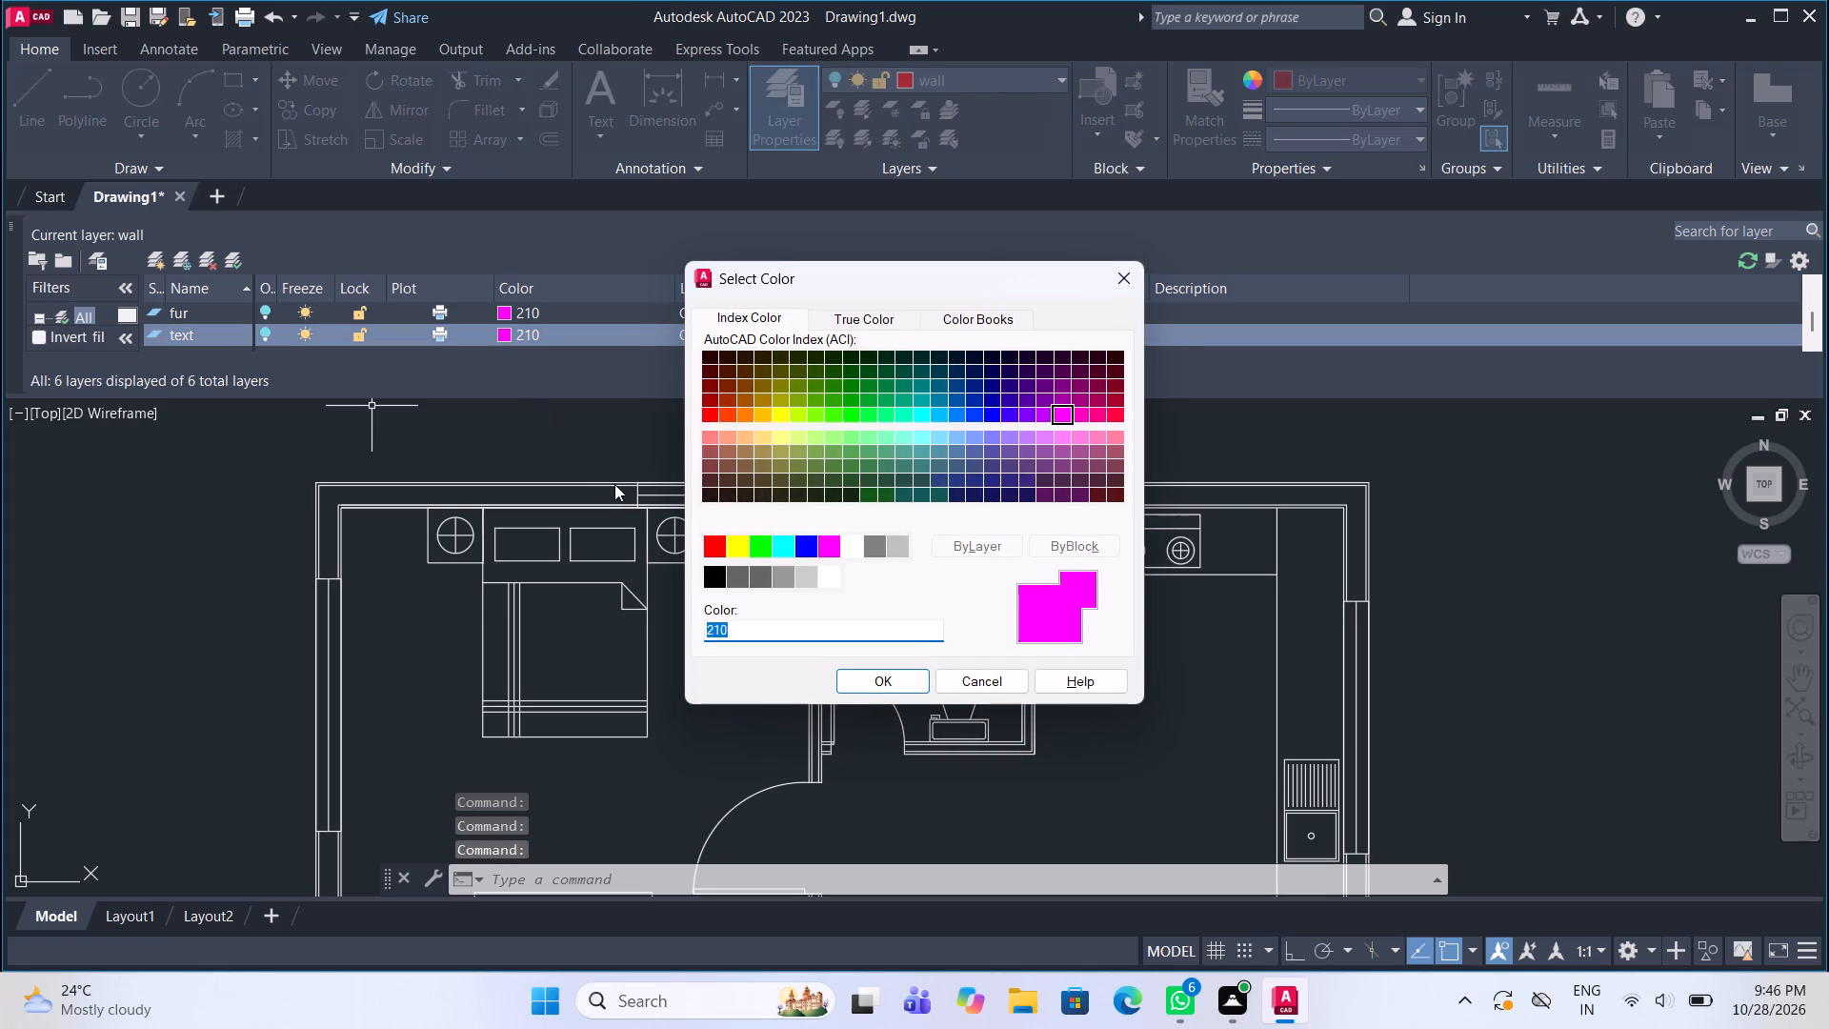
{"action": "left_click", "coordinate": [990, 414]}
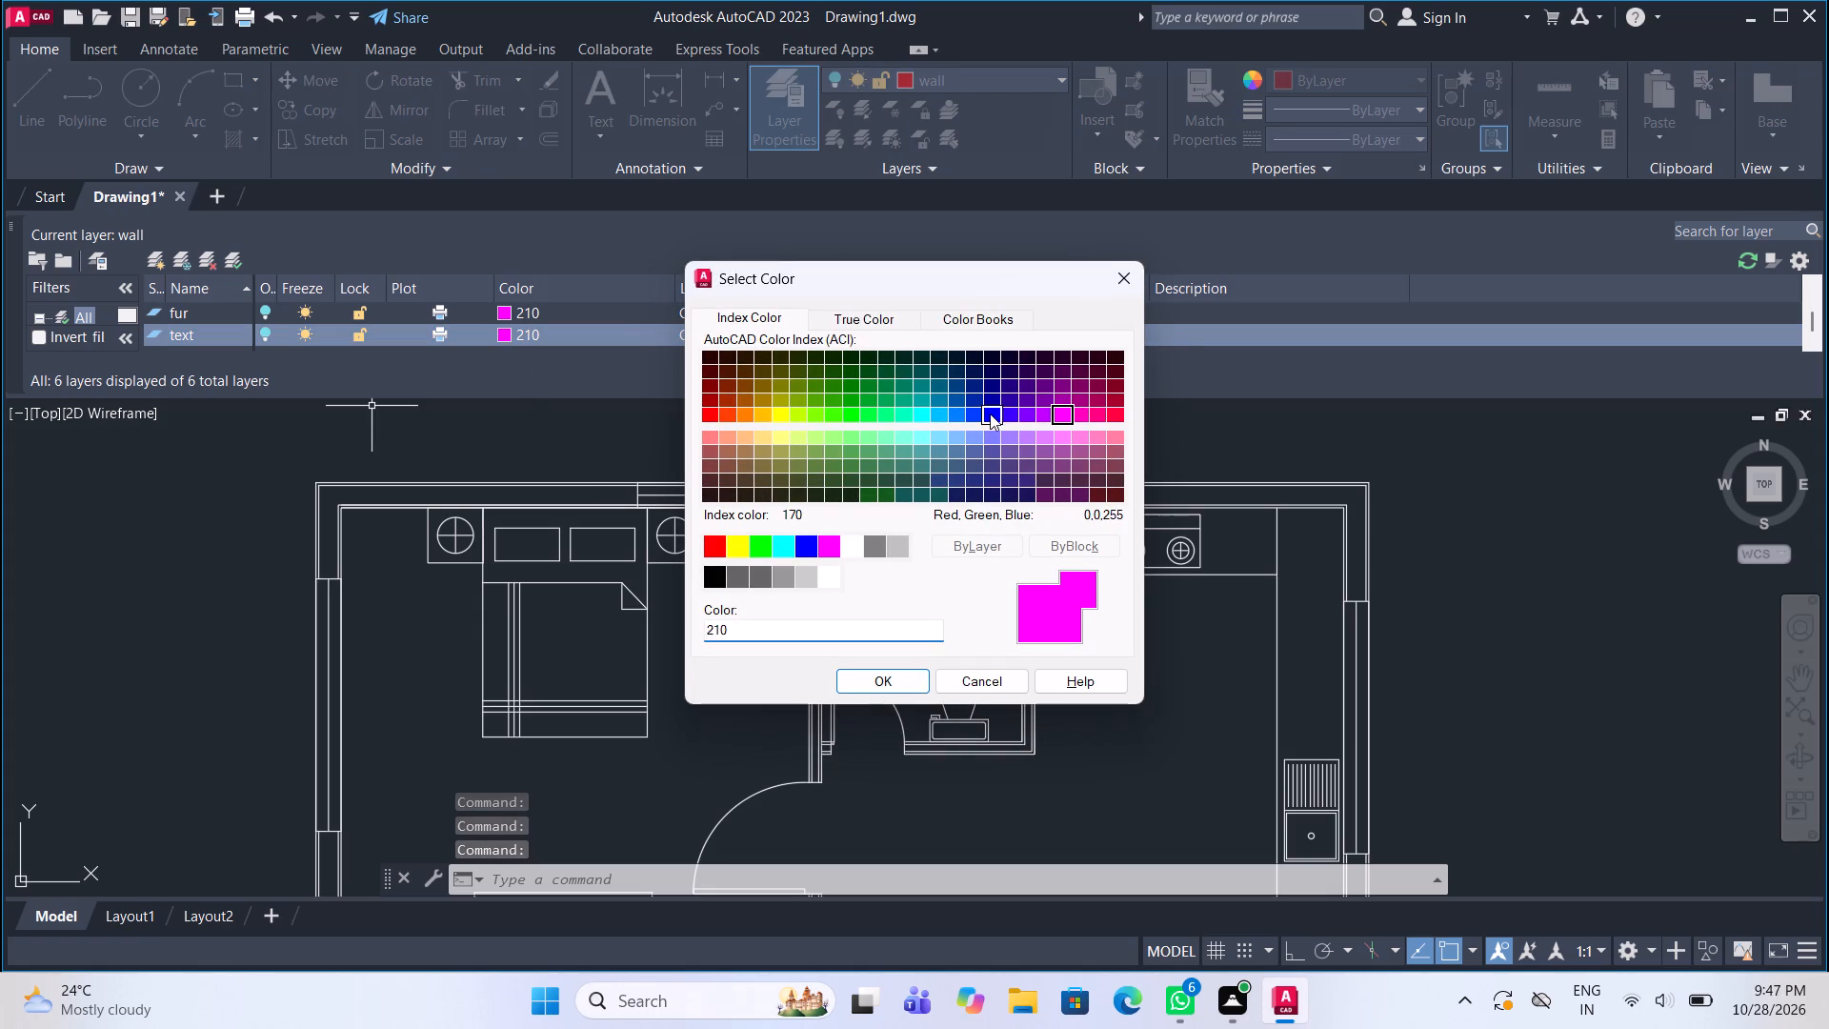
{"action": "left_click", "coordinate": [899, 682]}
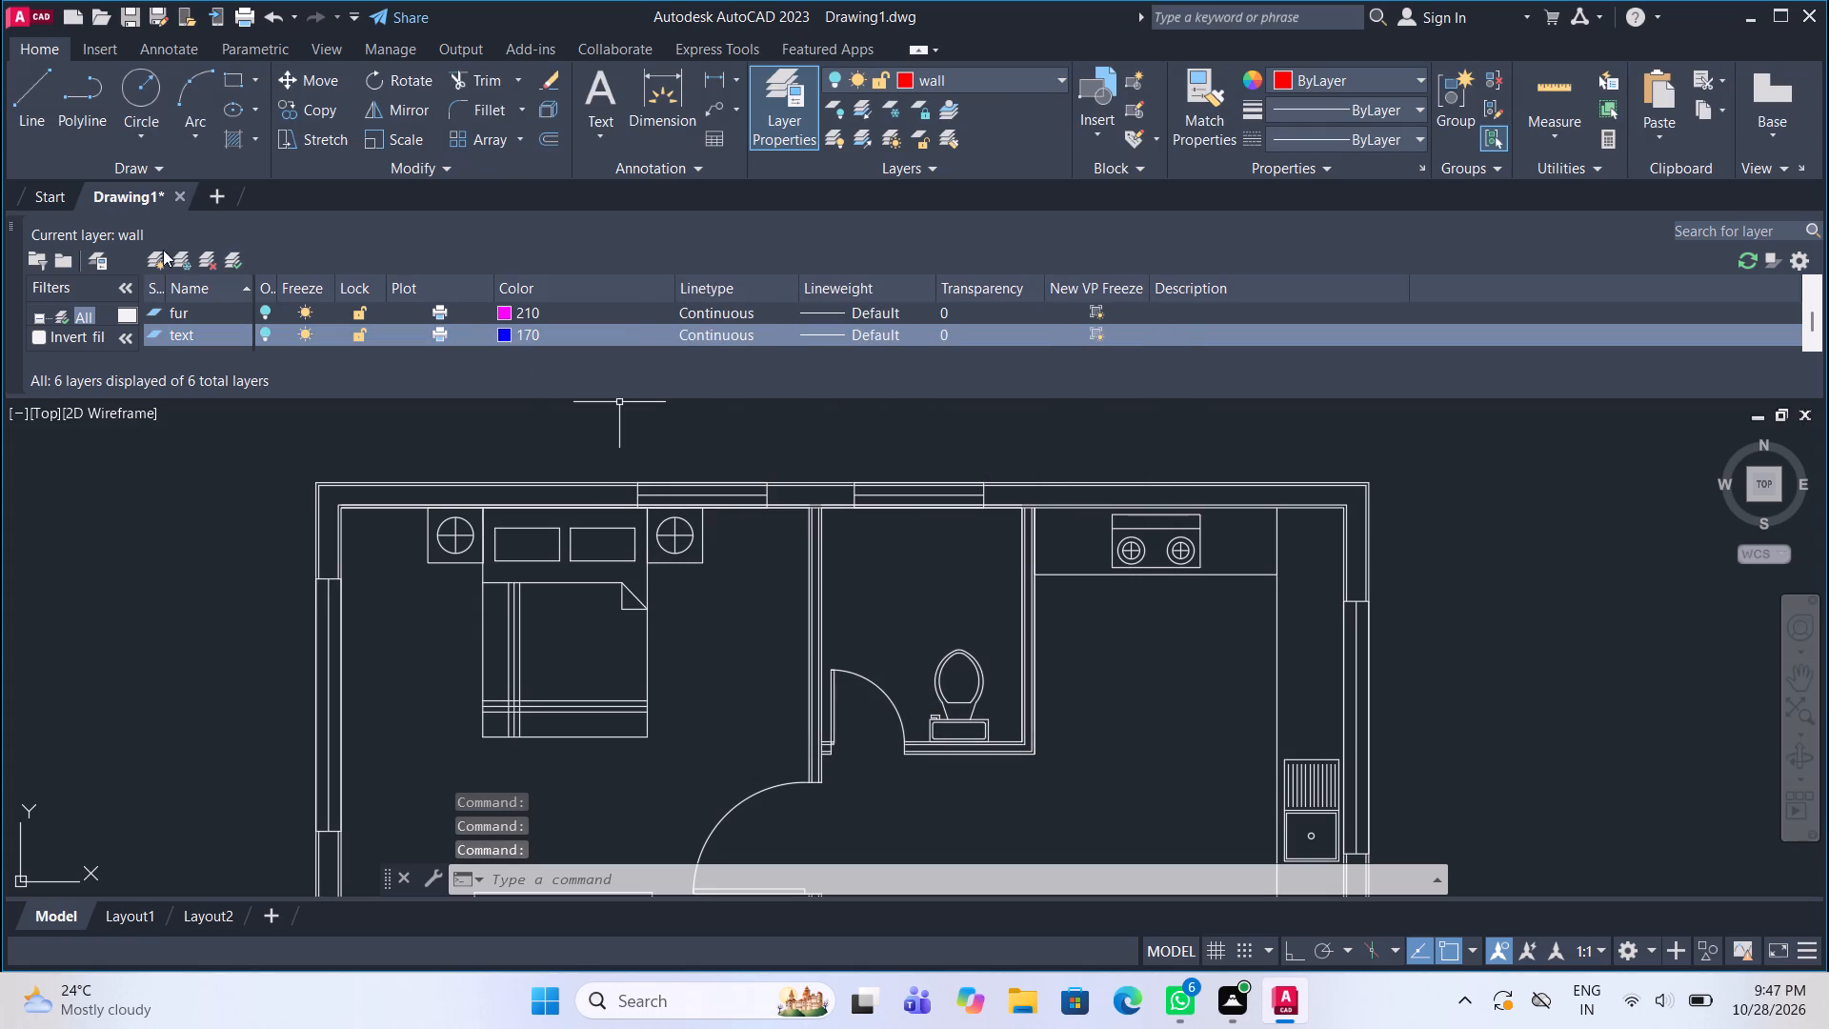
Create a new layer named grss, set its colour to green, index 100, and close the layer manager.
{"action": "left_click", "coordinate": [155, 260]}
{"action": "type", "text": "gr"}
{"action": "type", "text": "ss"}
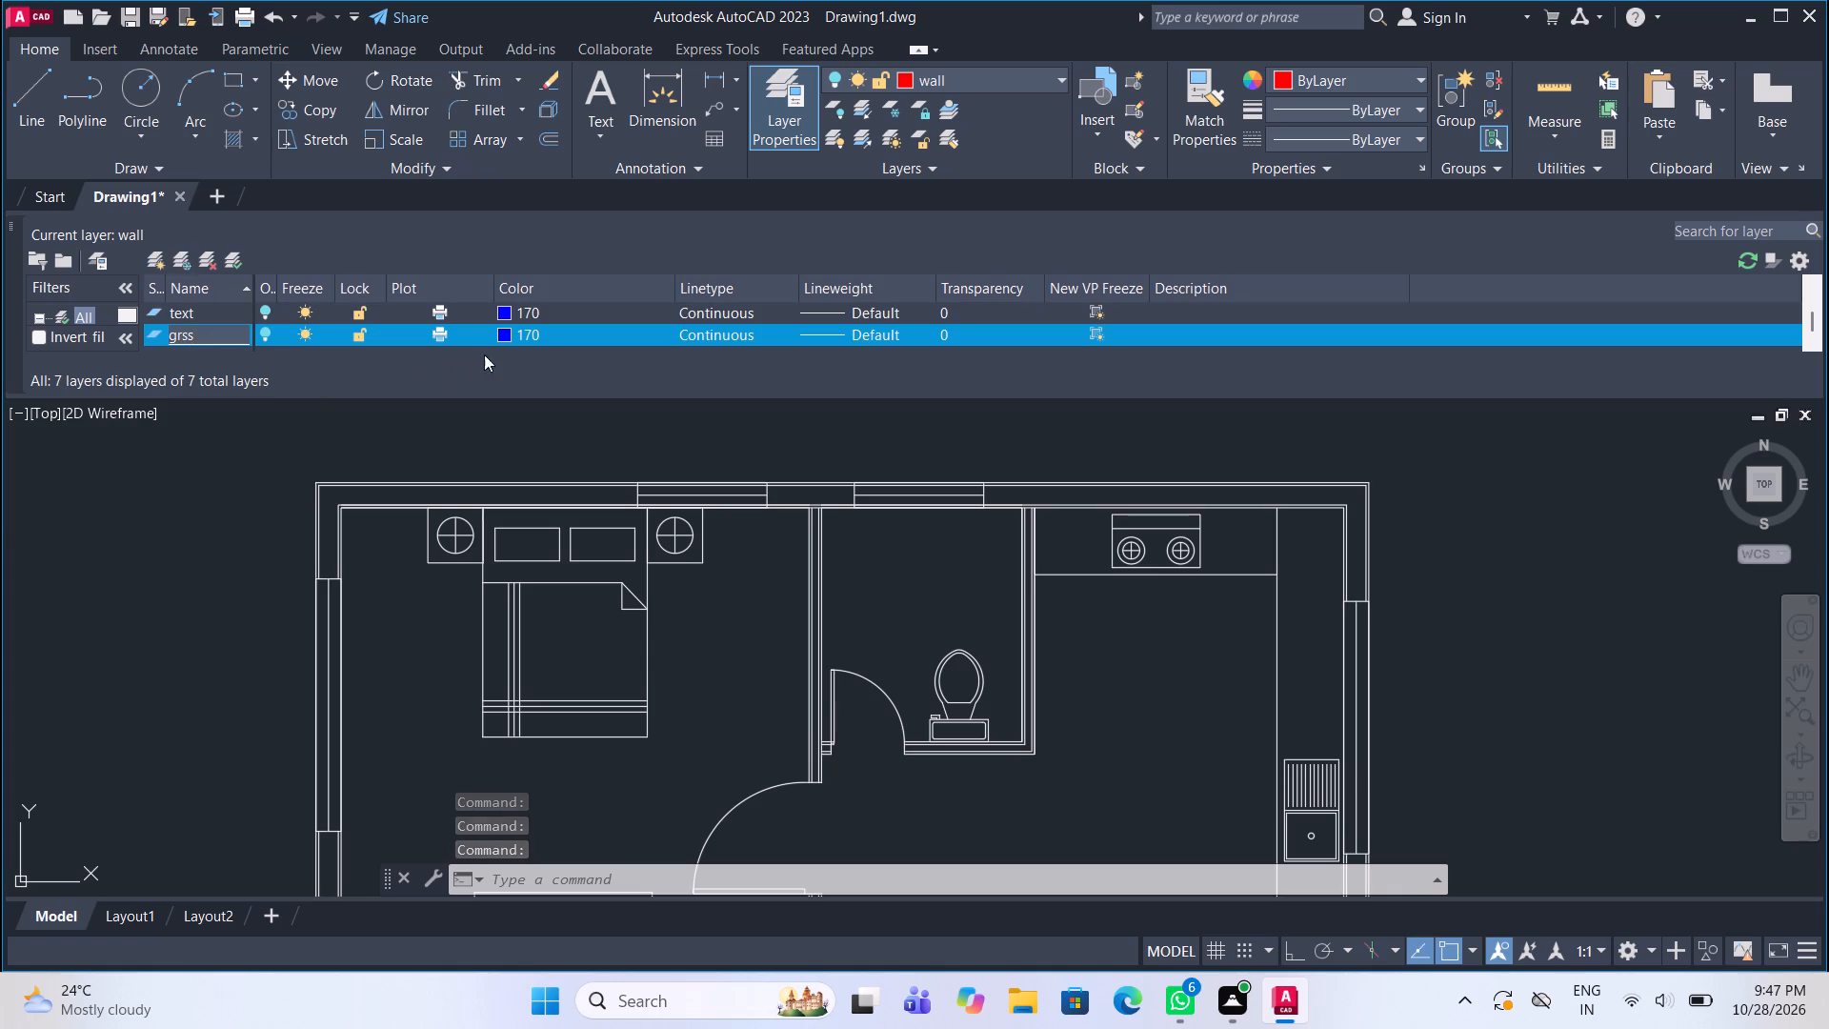
{"action": "left_click", "coordinate": [500, 333]}
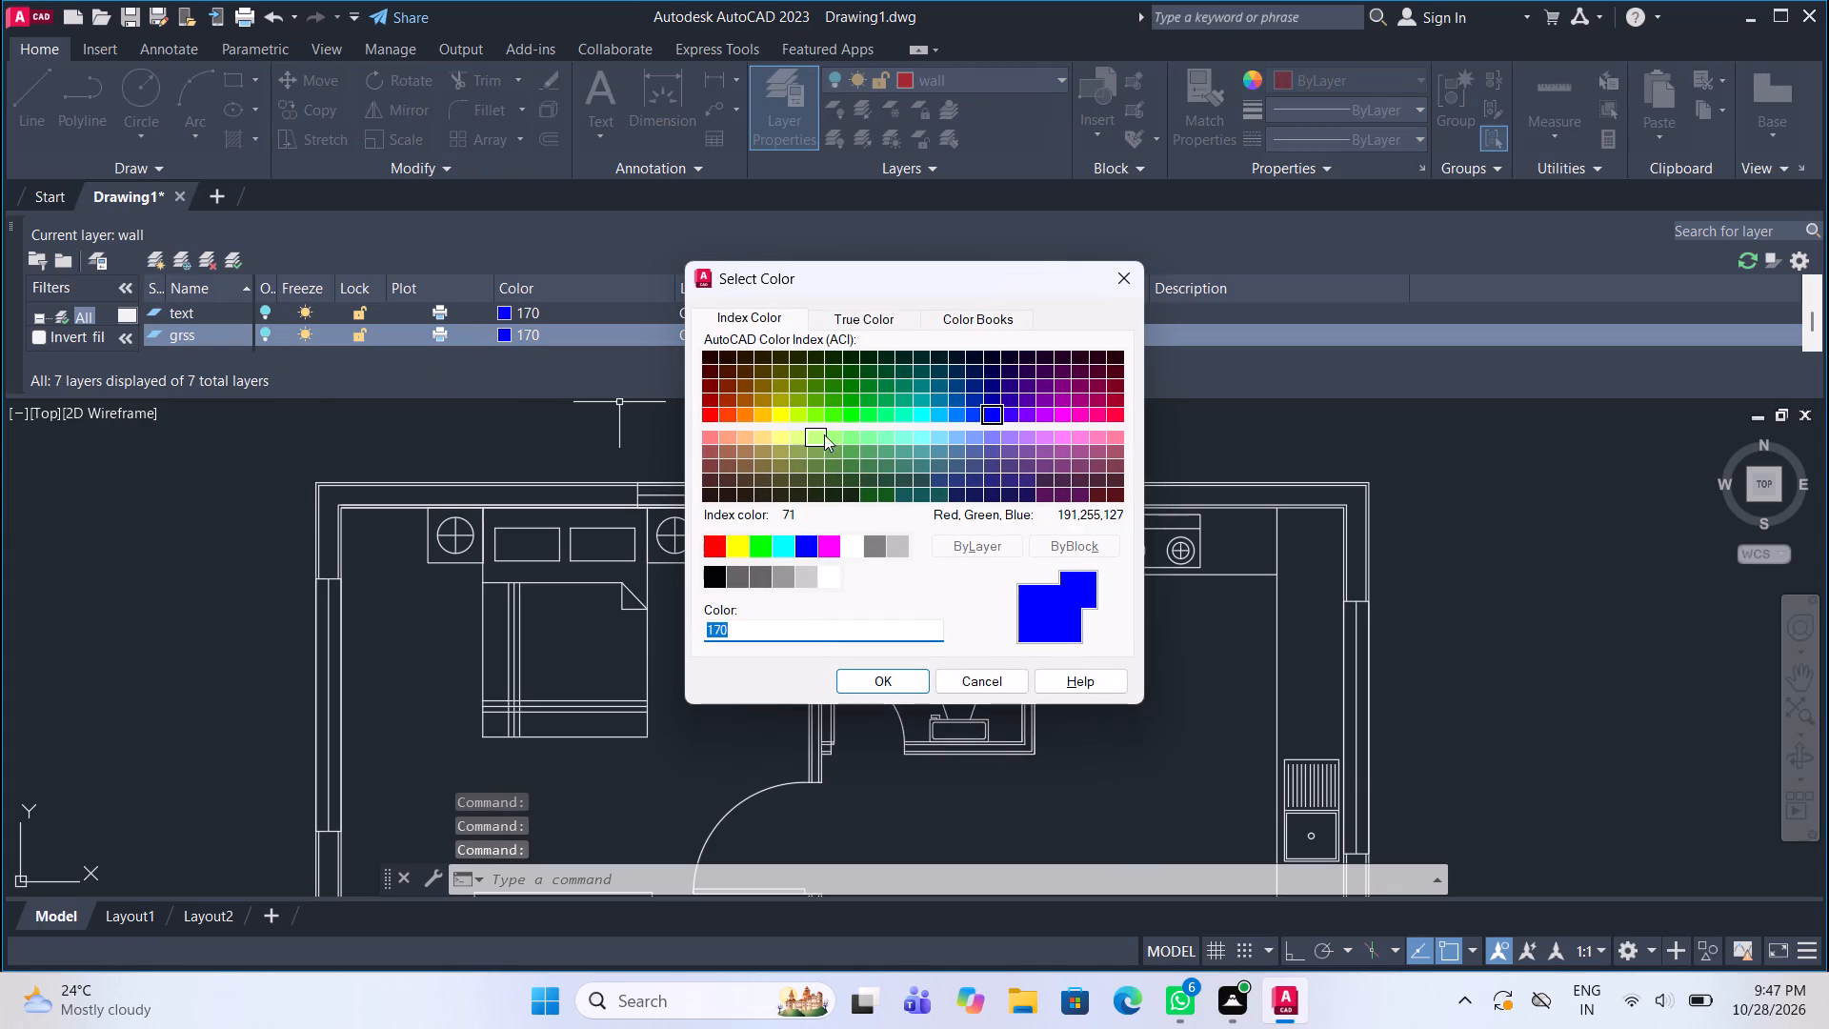
{"action": "left_click", "coordinate": [860, 417]}
{"action": "left_click", "coordinate": [899, 676]}
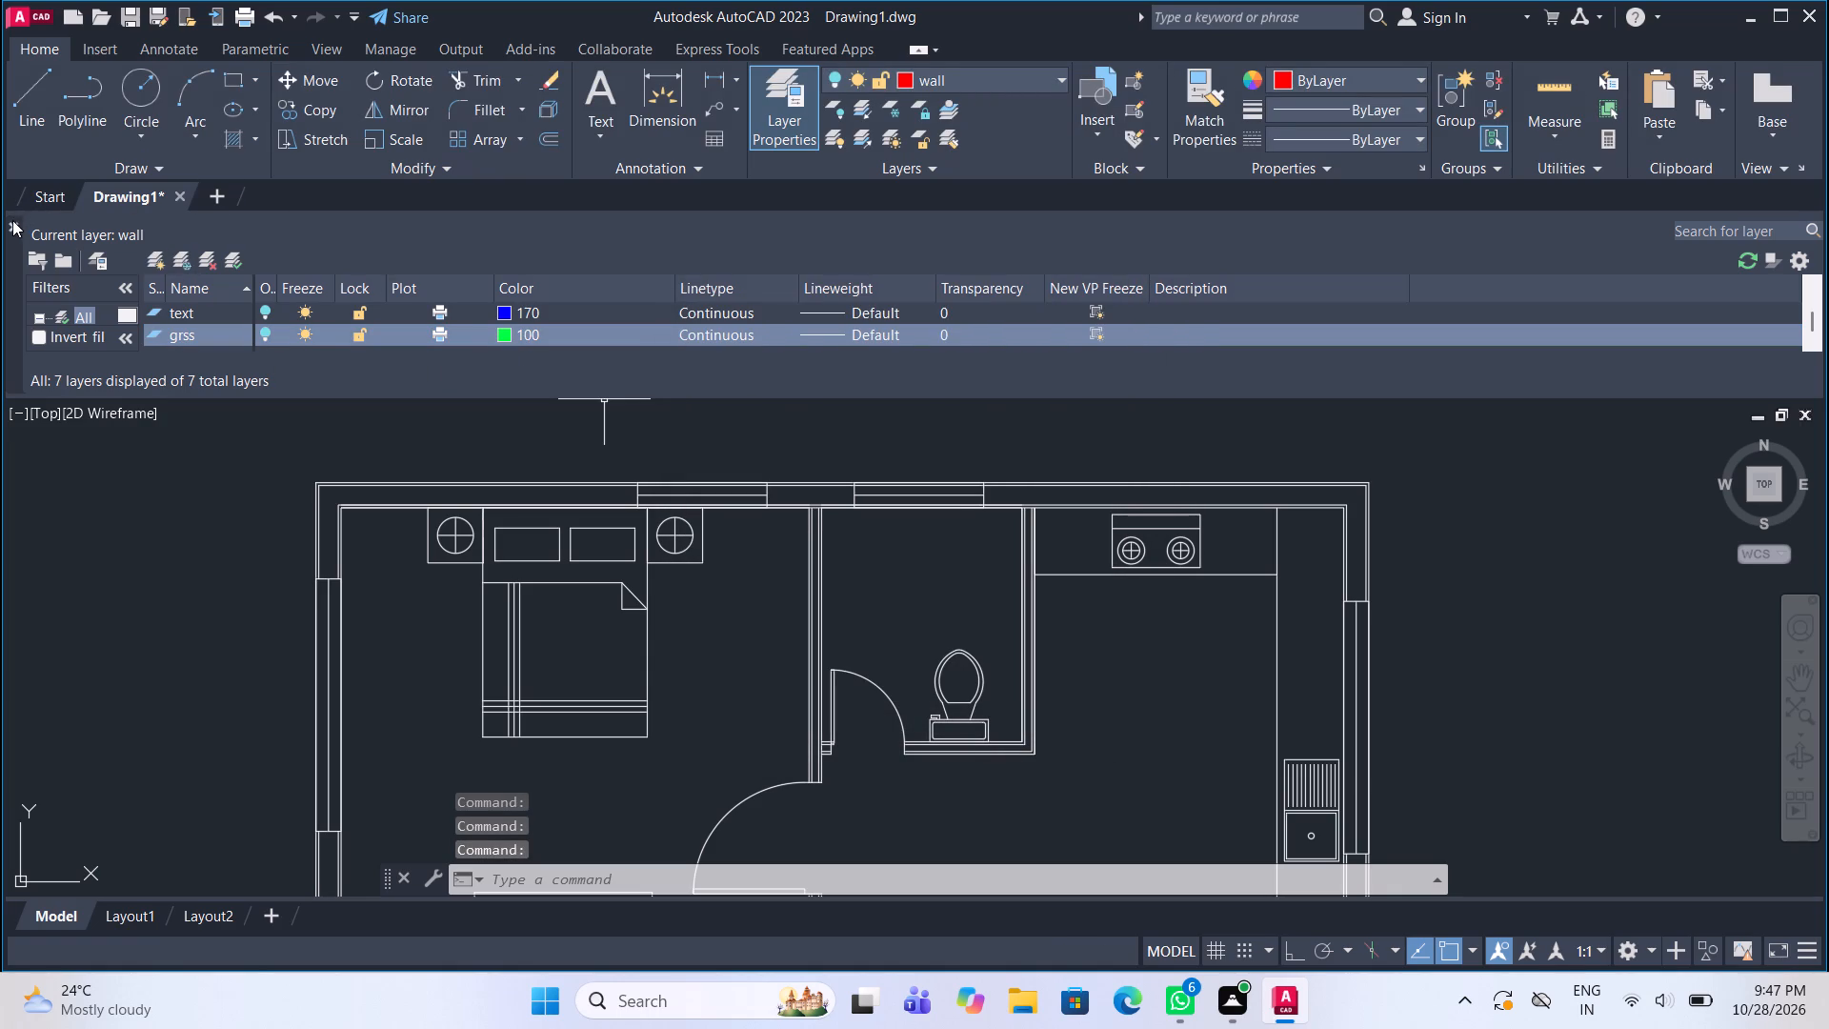
{"action": "left_click", "coordinate": [12, 220]}
Draw a line on the wall layer along the bedroom's outer wall edge, from the left window's upper end to the top-left corner.
{"action": "middle_click_drag", "start_coordinate": [632, 425], "coordinate": [678, 409]}
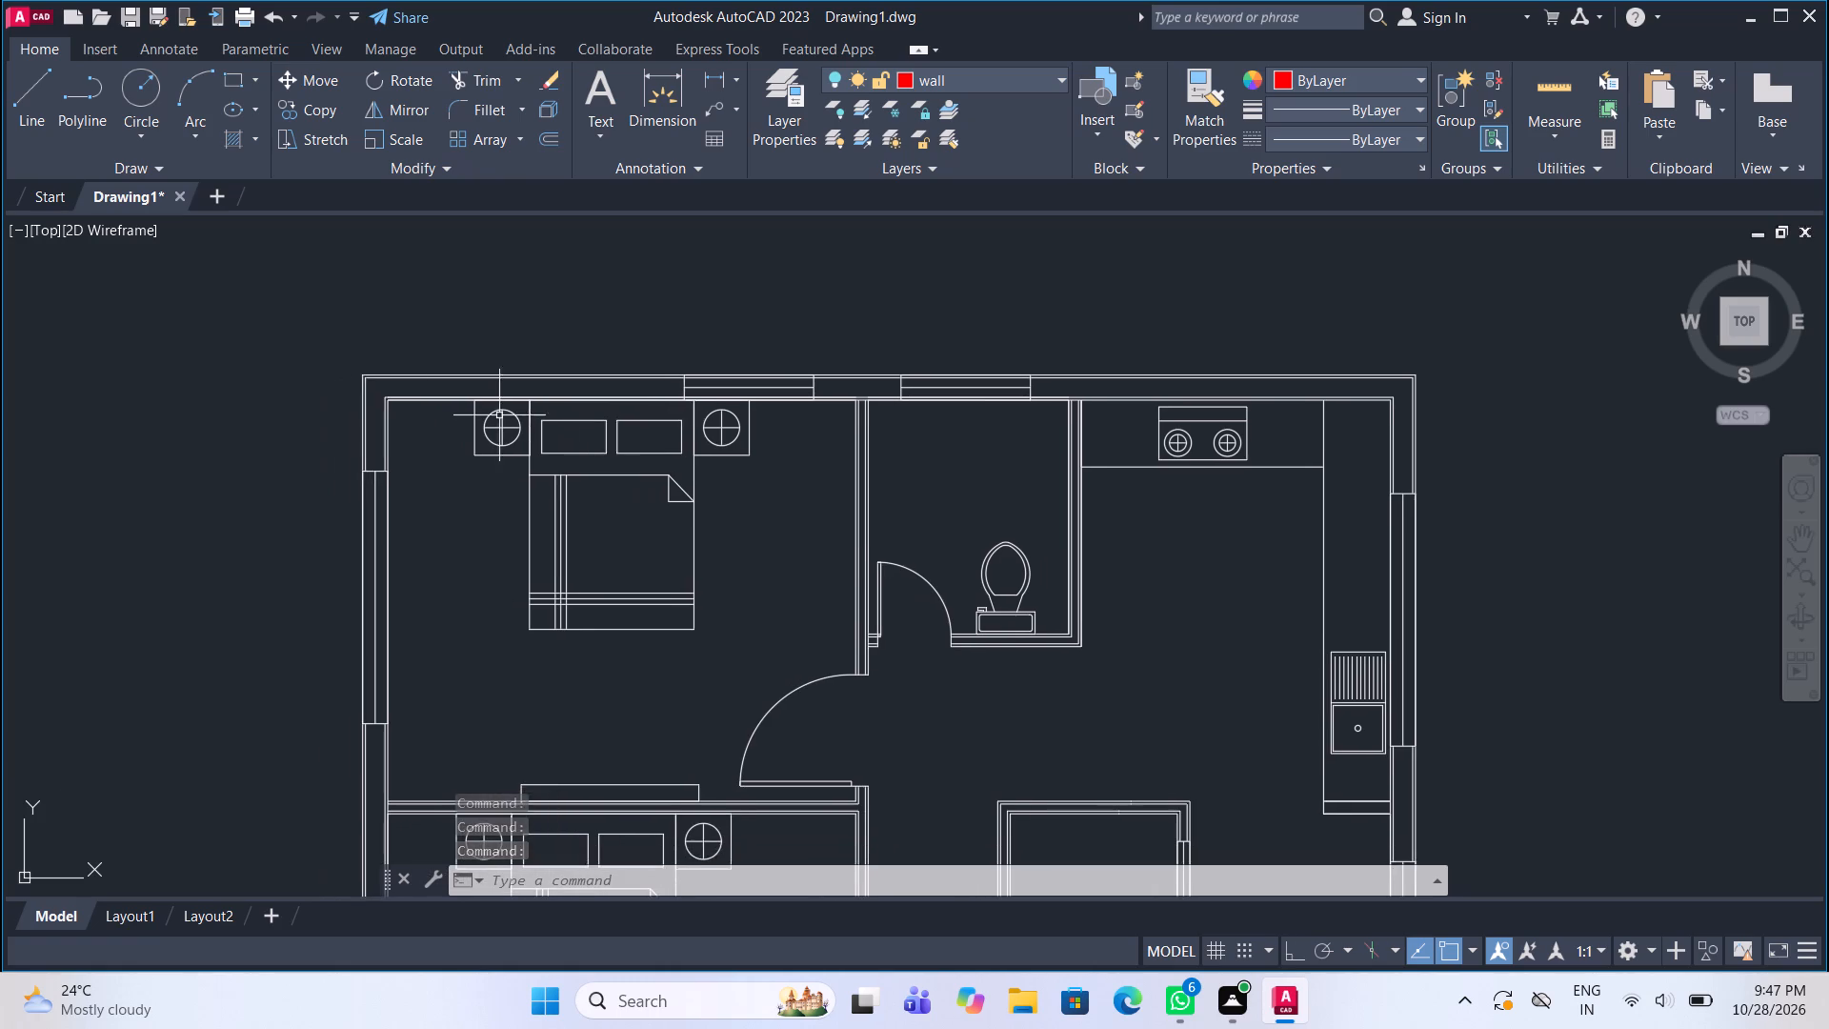
{"action": "scroll", "coordinate": [408, 403], "scroll_direction": "up", "scroll_amount": 2}
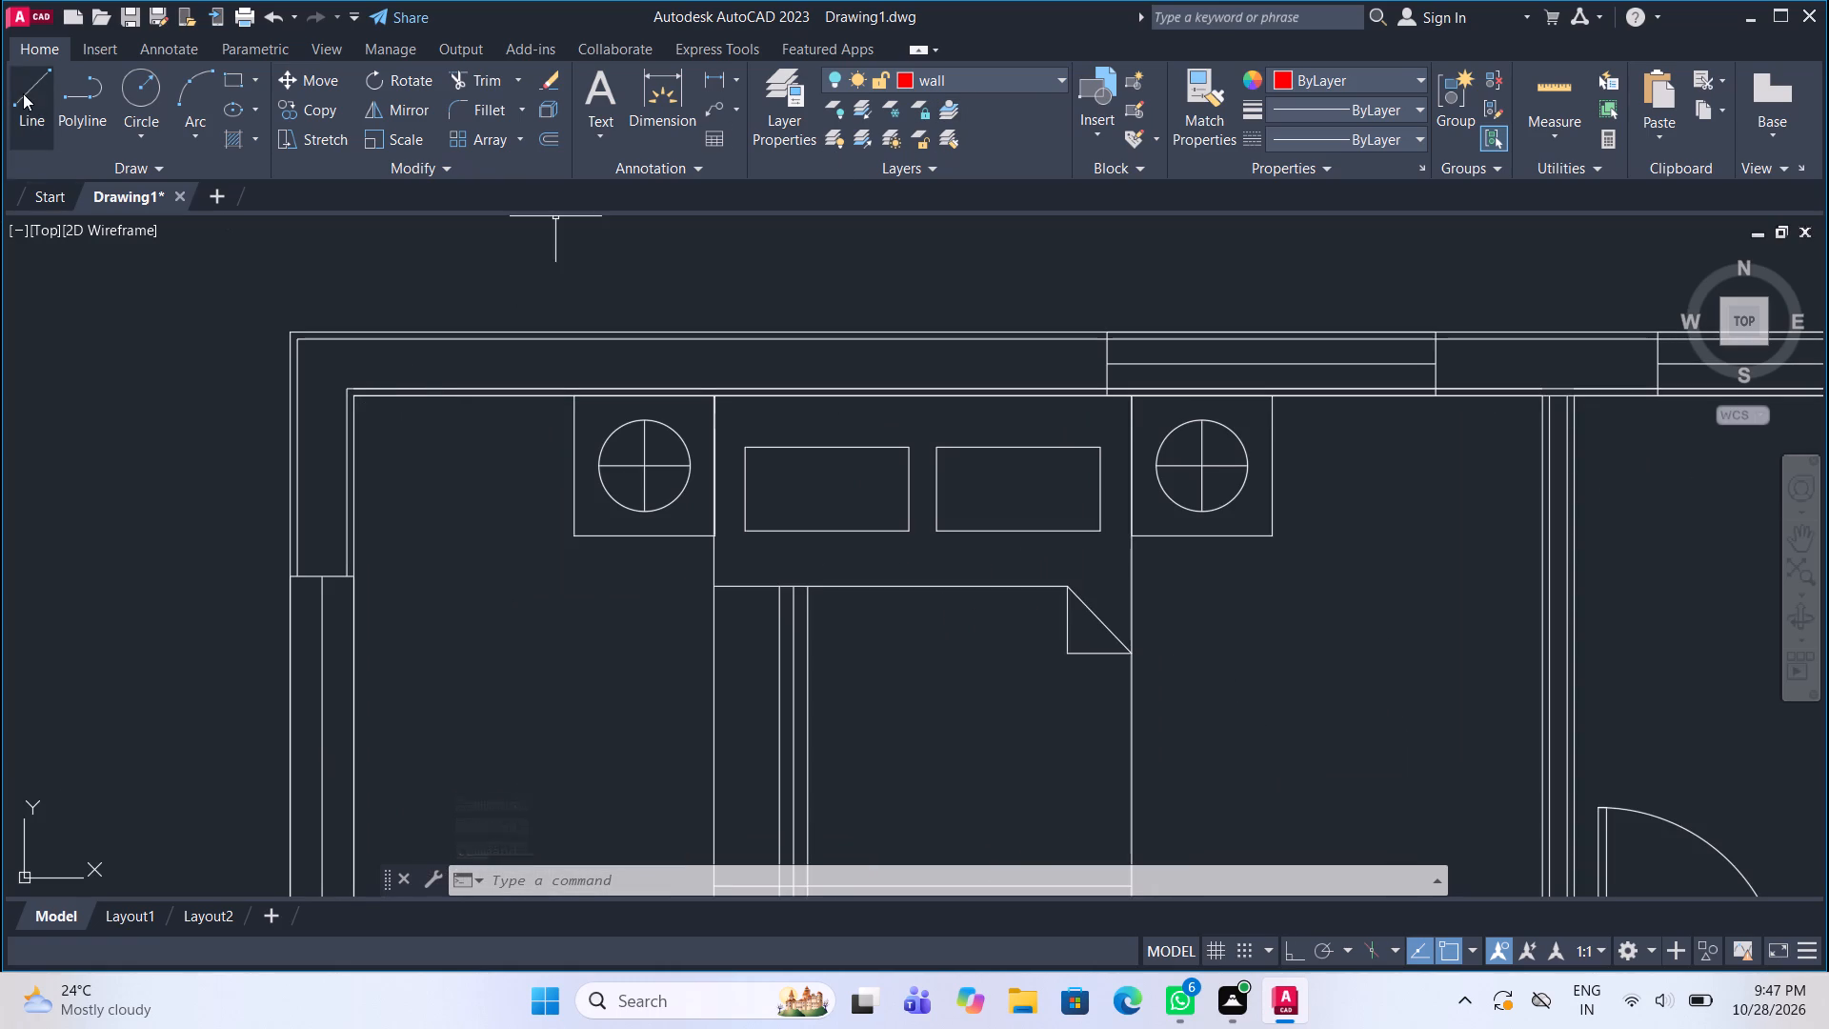
{"action": "left_click", "coordinate": [23, 93]}
{"action": "scroll", "coordinate": [206, 505], "scroll_direction": "up", "scroll_amount": 1}
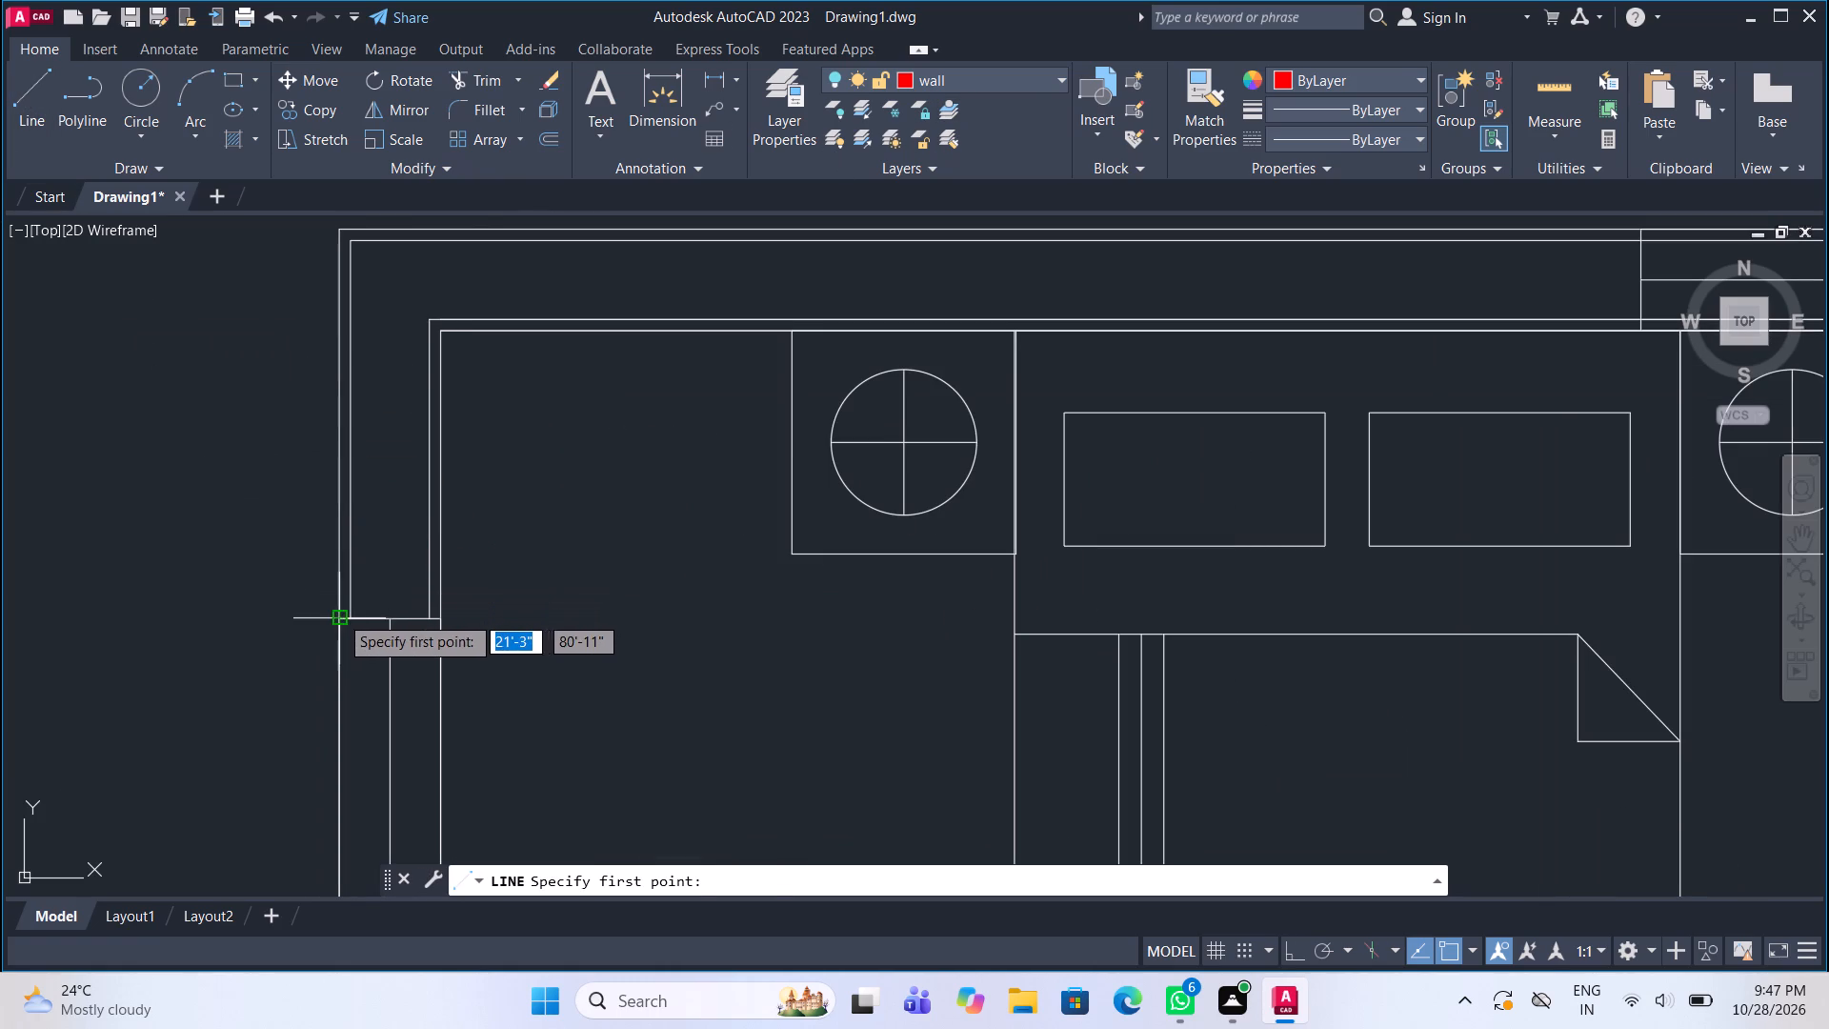
{"action": "left_click", "coordinate": [339, 615]}
{"action": "left_click", "coordinate": [344, 224]}
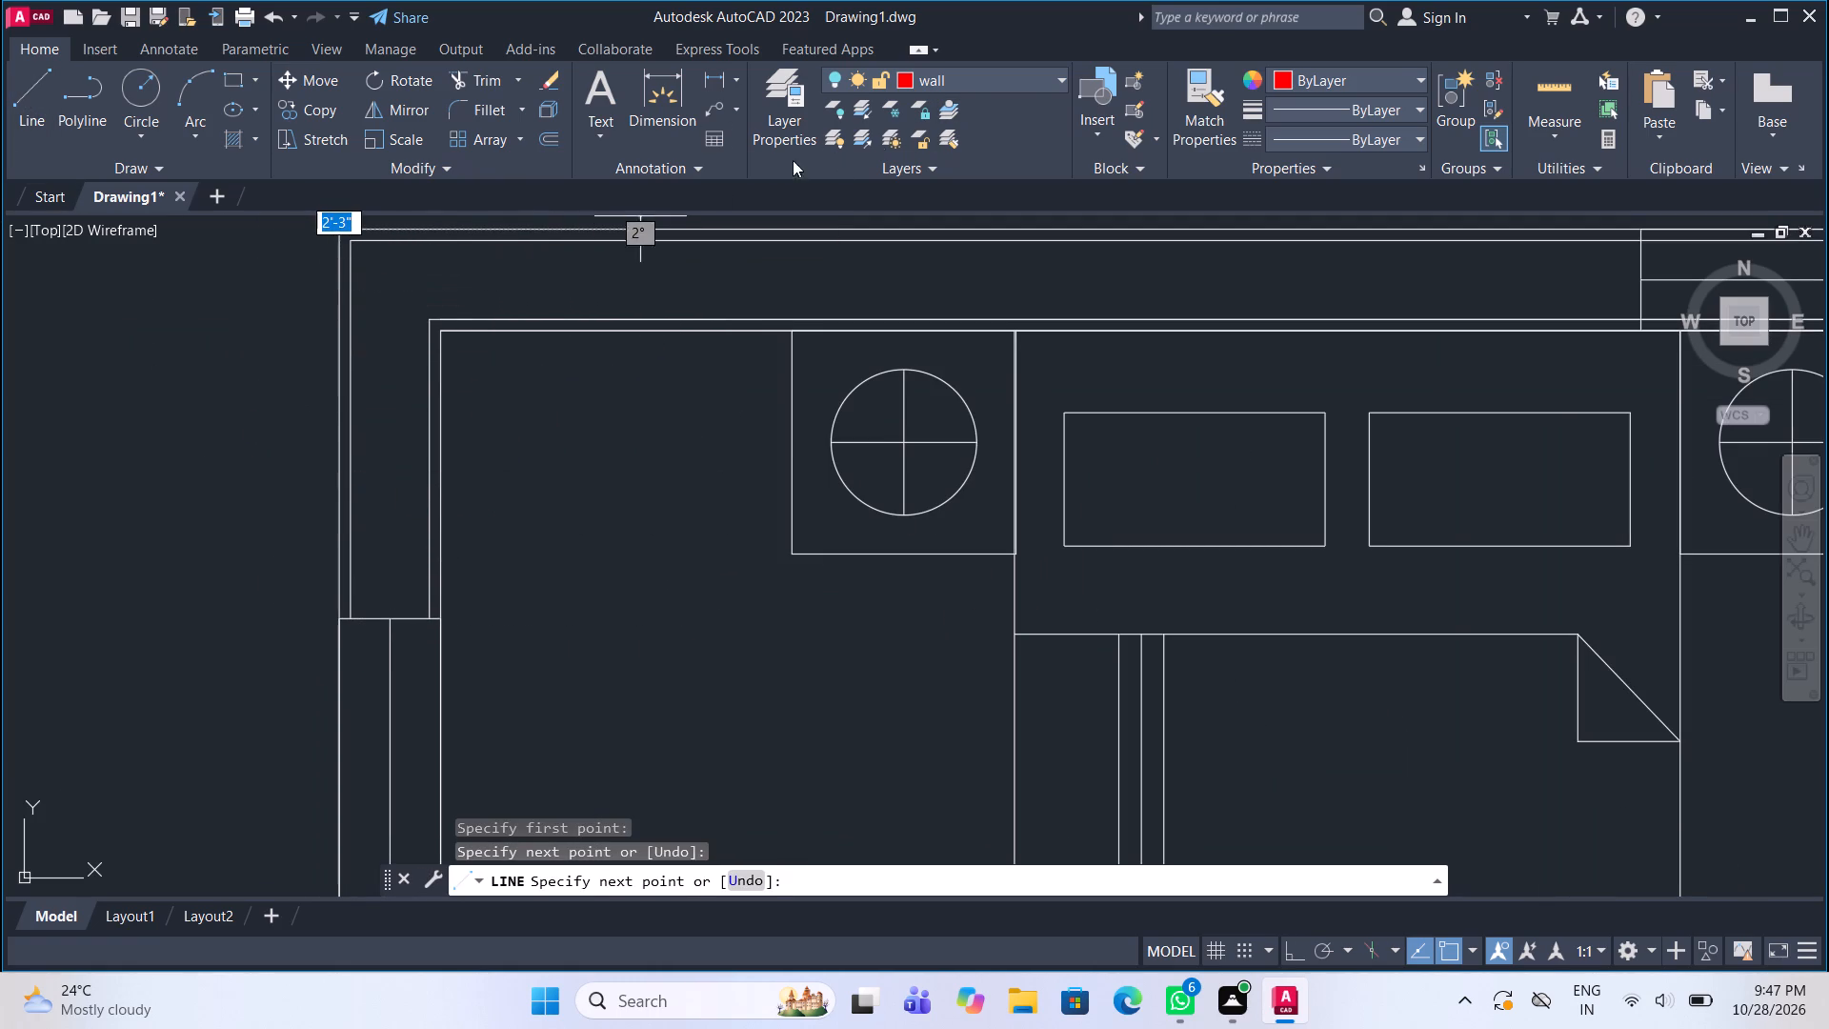
{"action": "key", "text": "Escape"}
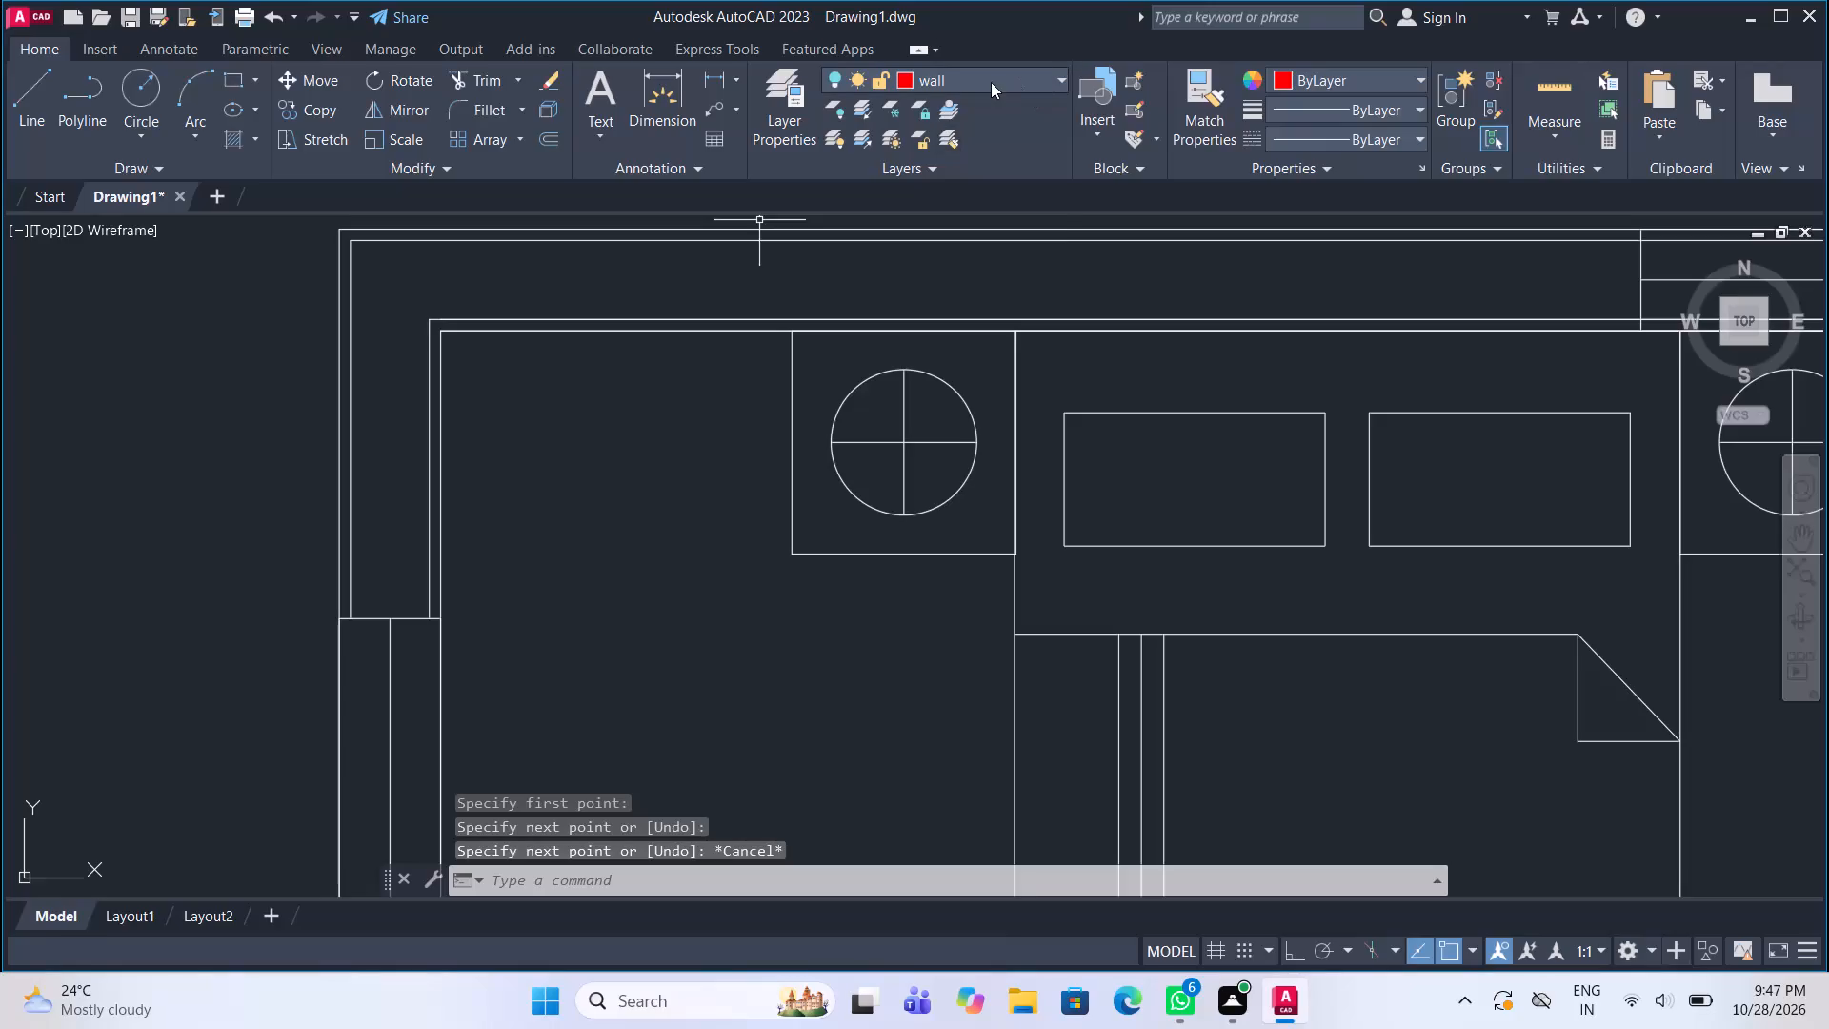
Turn on the fur, grss, hat, text, wall and wind layers.
{"action": "left_click", "coordinate": [991, 82]}
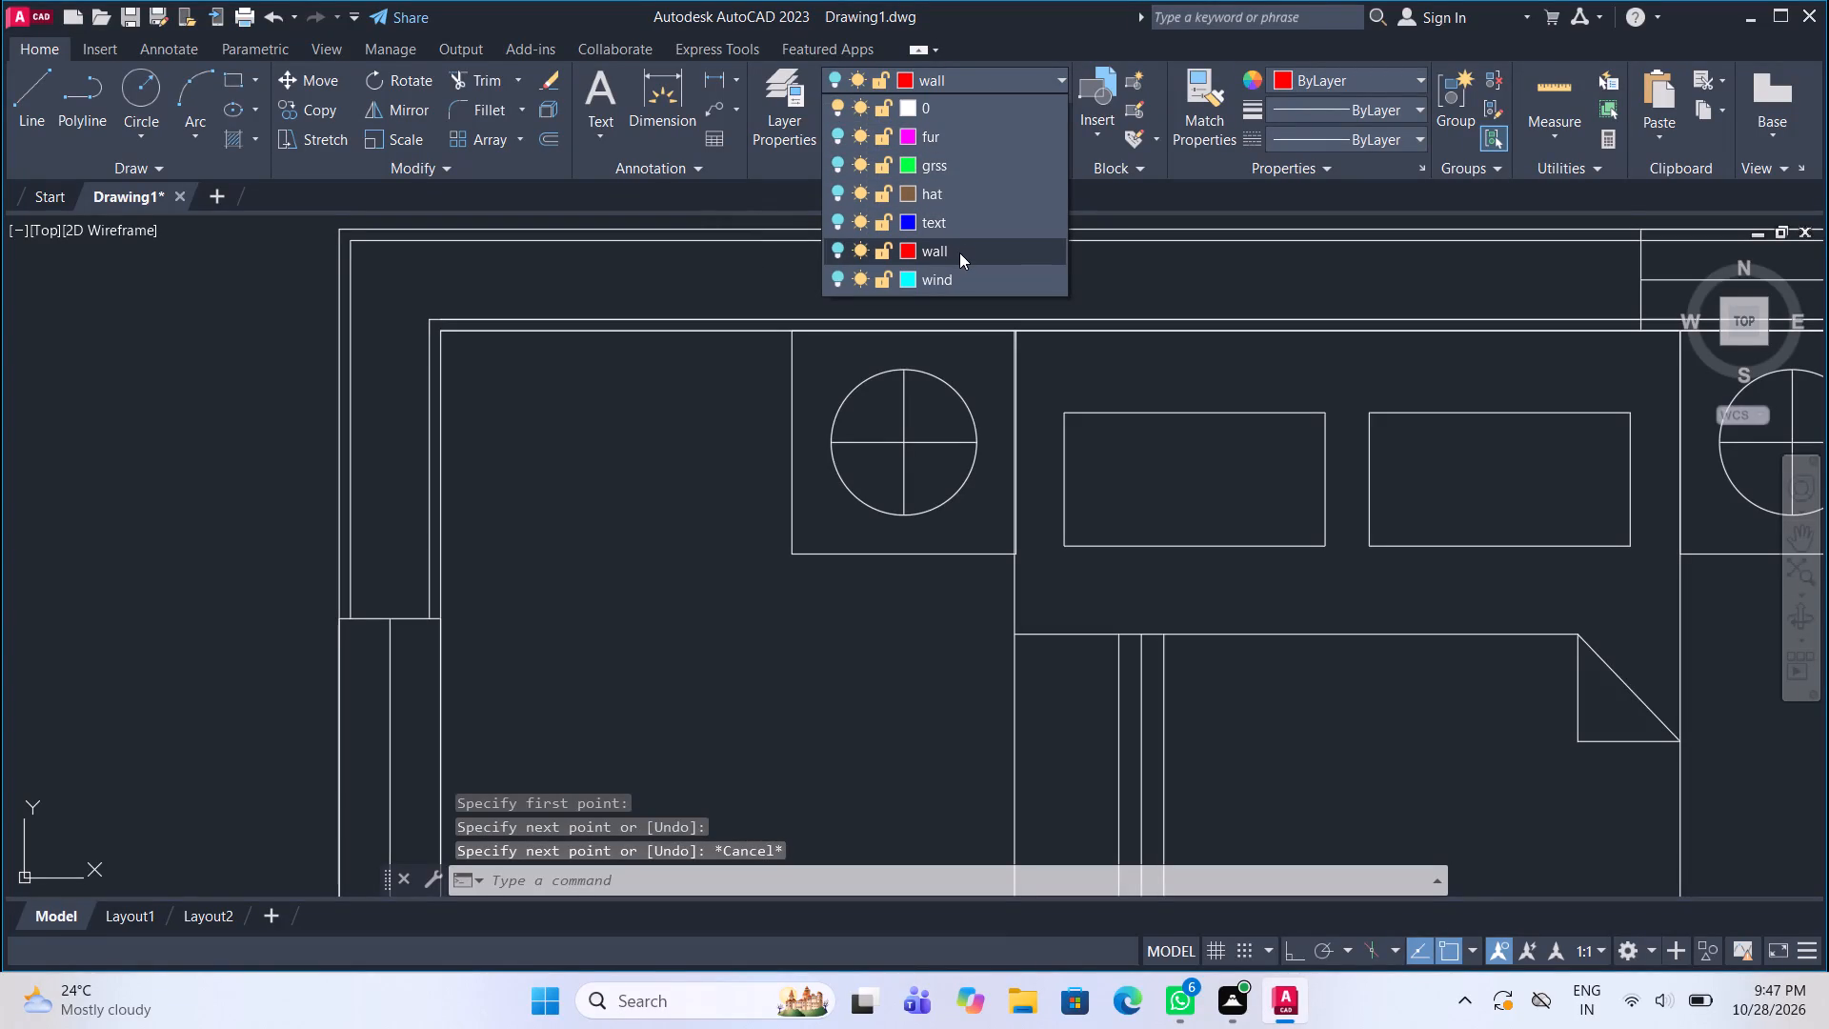
{"action": "left_click", "coordinate": [834, 132]}
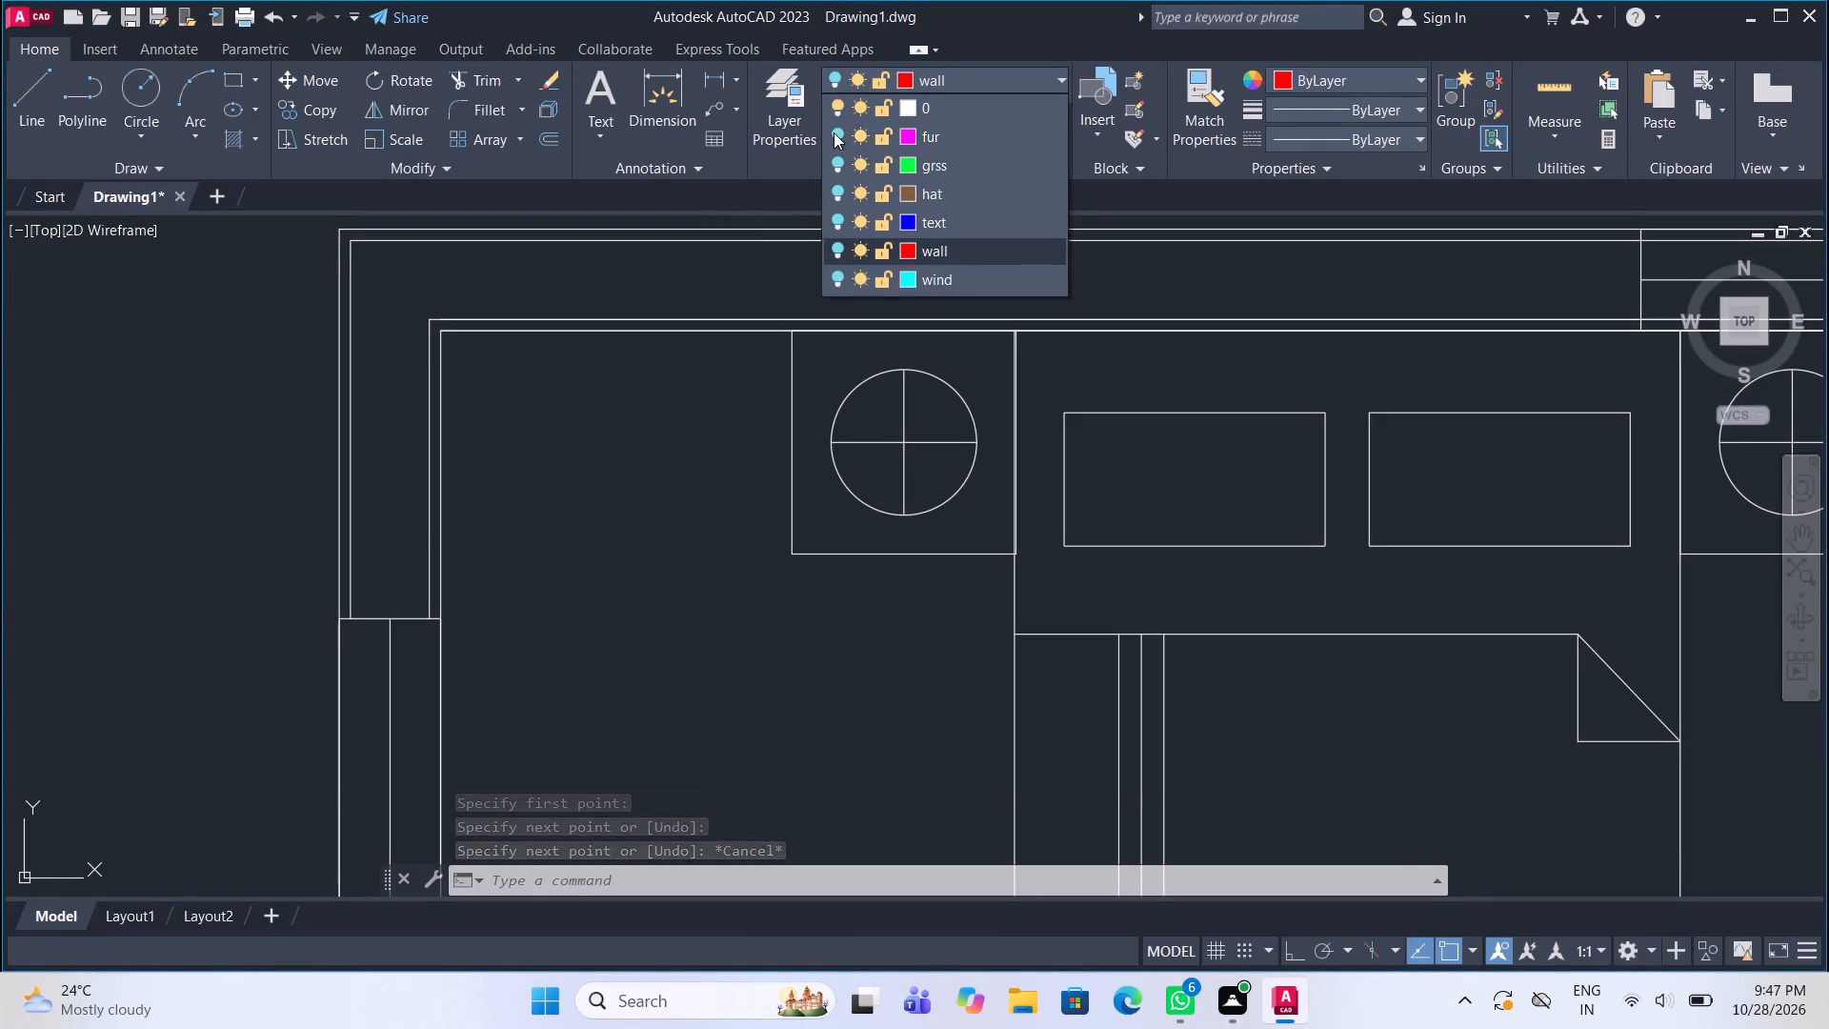
{"action": "left_click", "coordinate": [838, 168]}
{"action": "left_click", "coordinate": [842, 188]}
{"action": "left_click", "coordinate": [834, 212]}
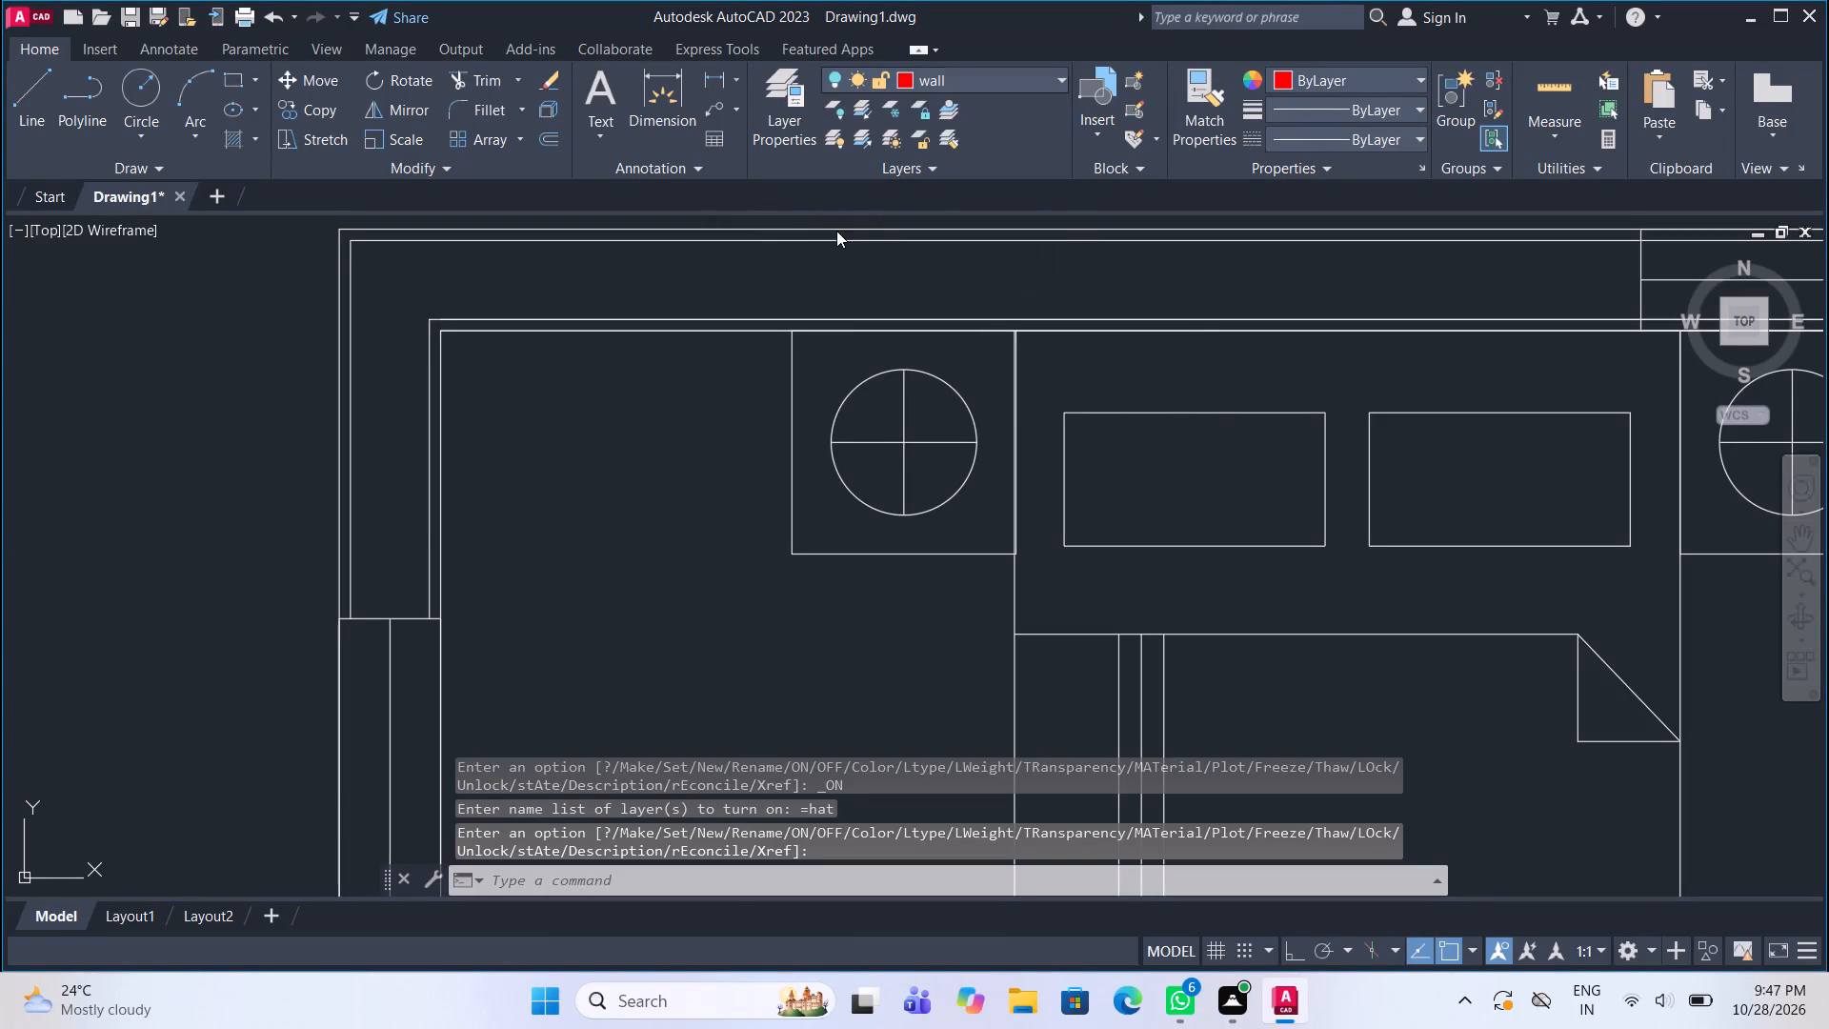
{"action": "left_click", "coordinate": [1209, 320]}
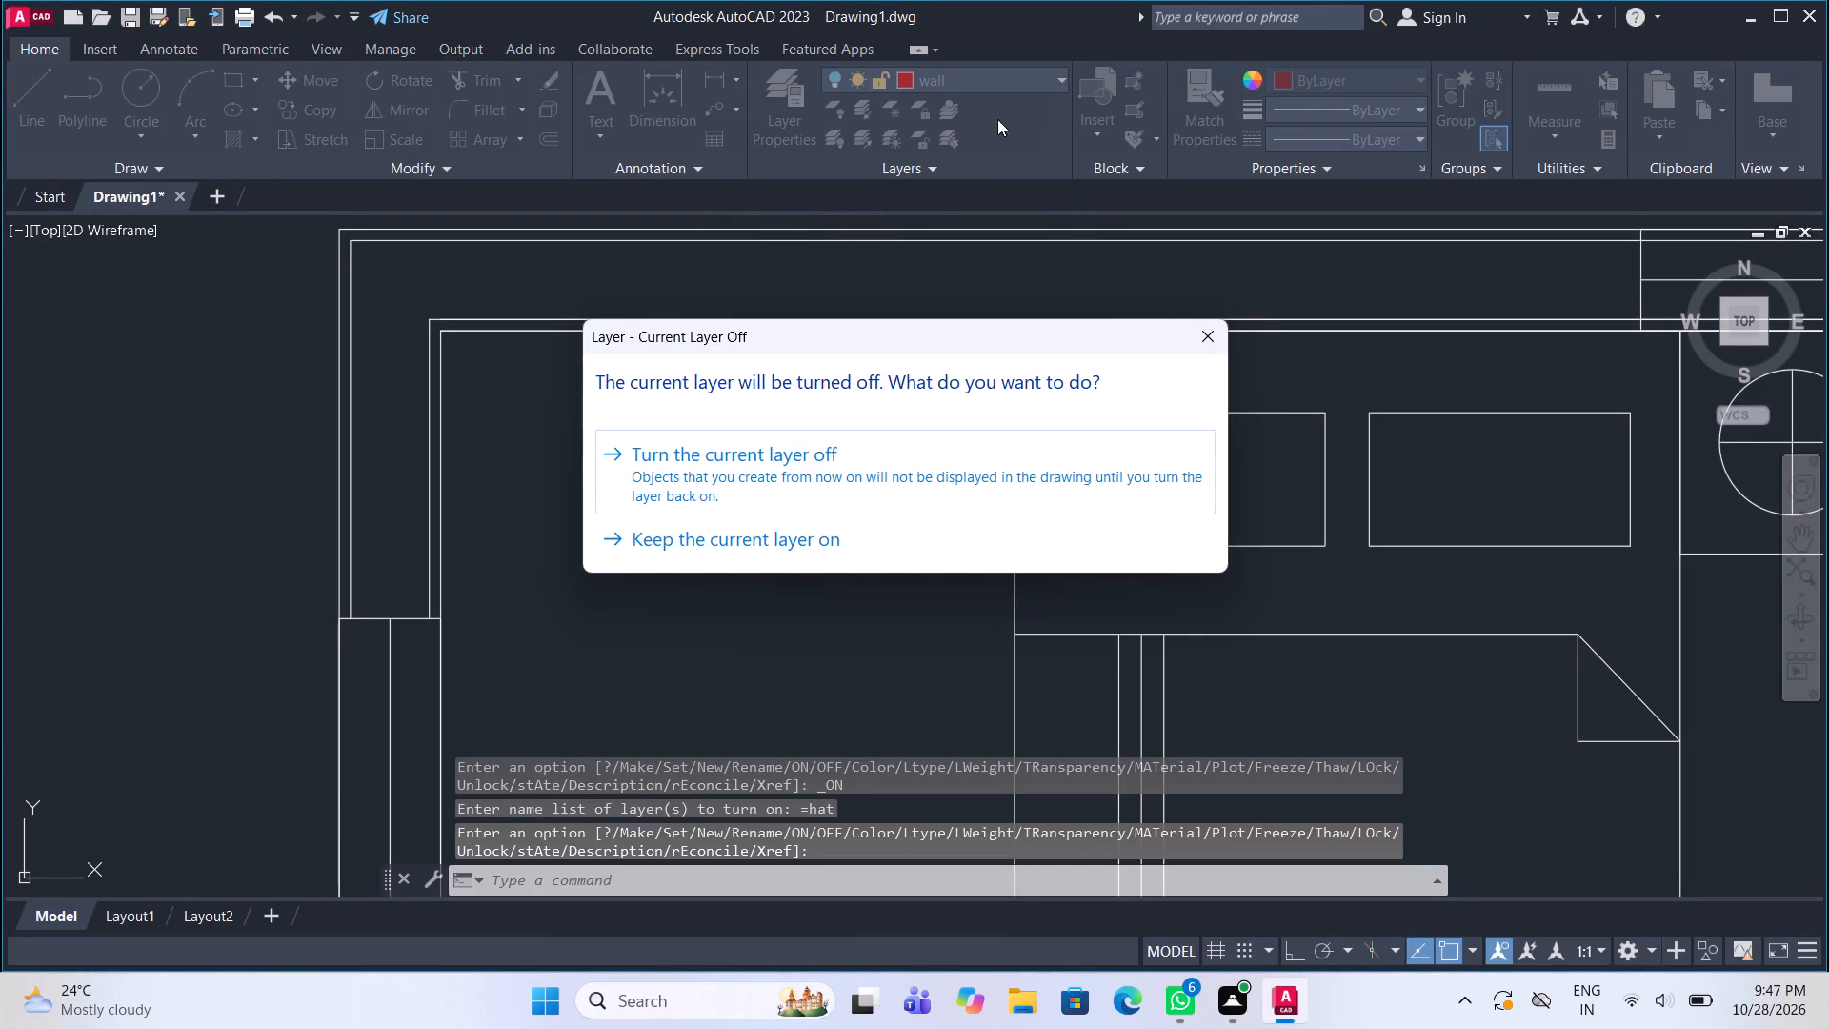
{"action": "left_click", "coordinate": [1209, 342]}
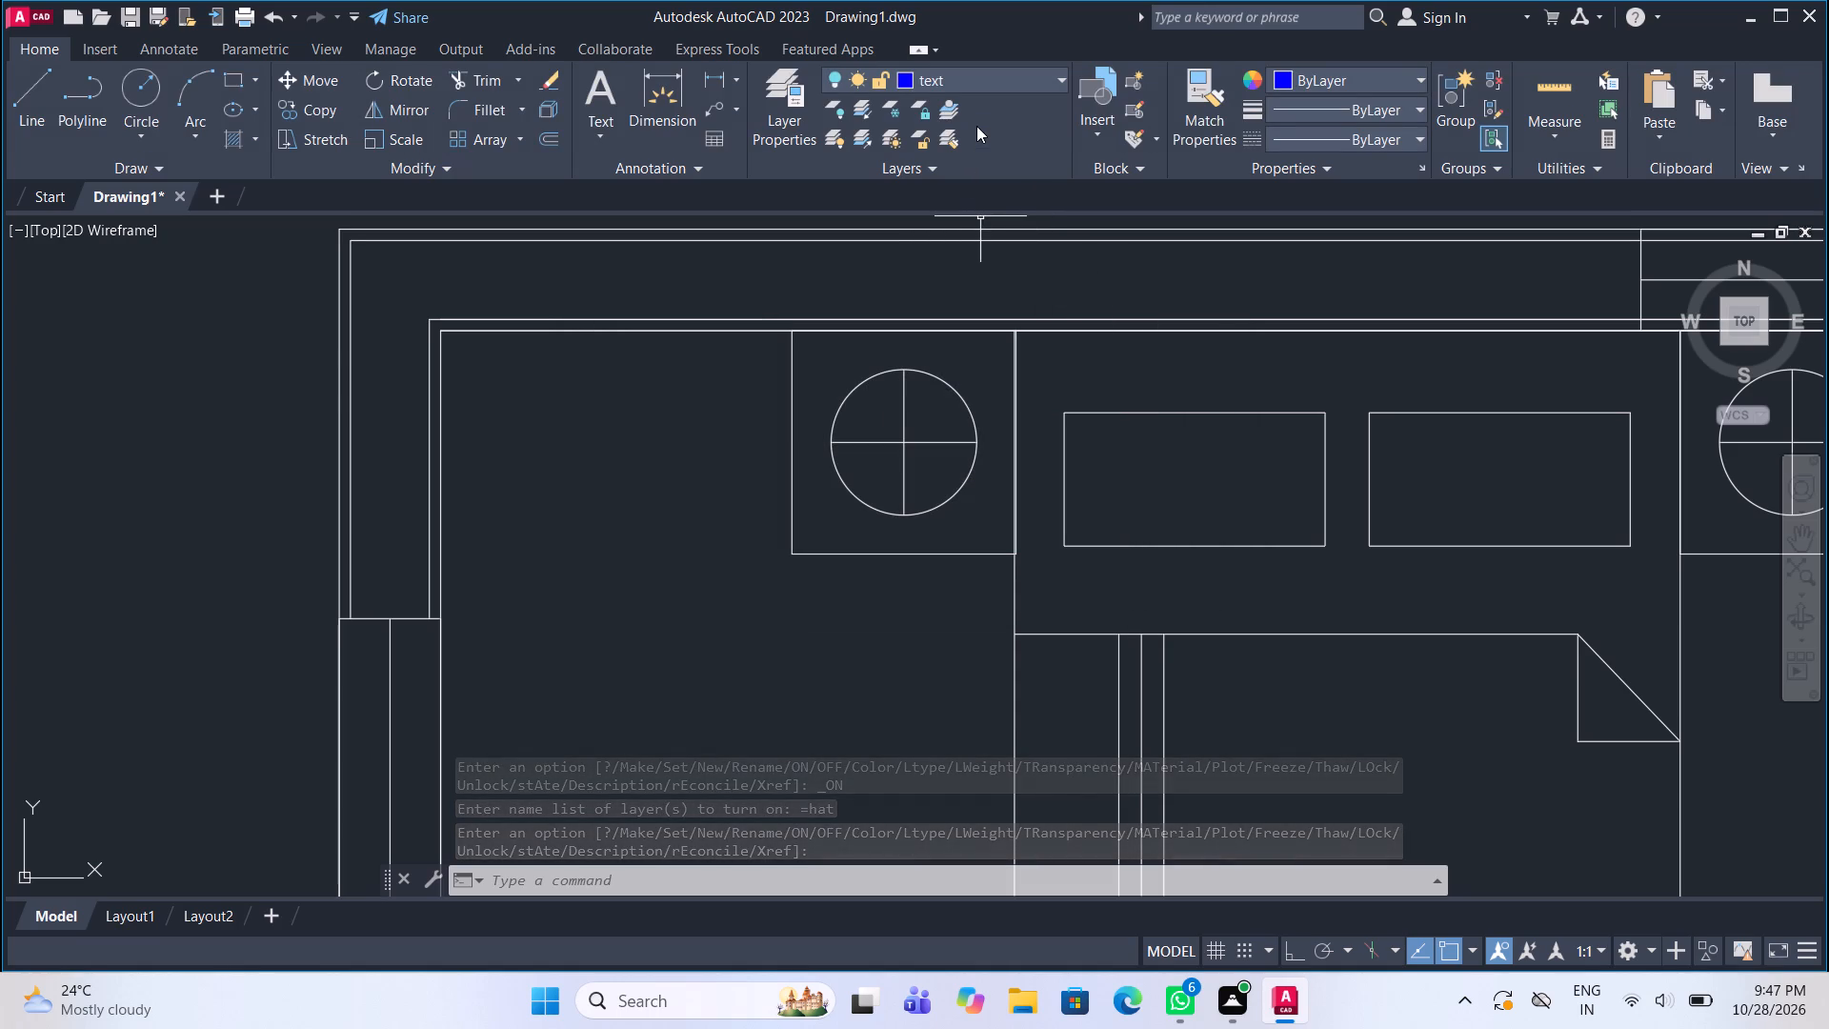
{"action": "left_click", "coordinate": [973, 79]}
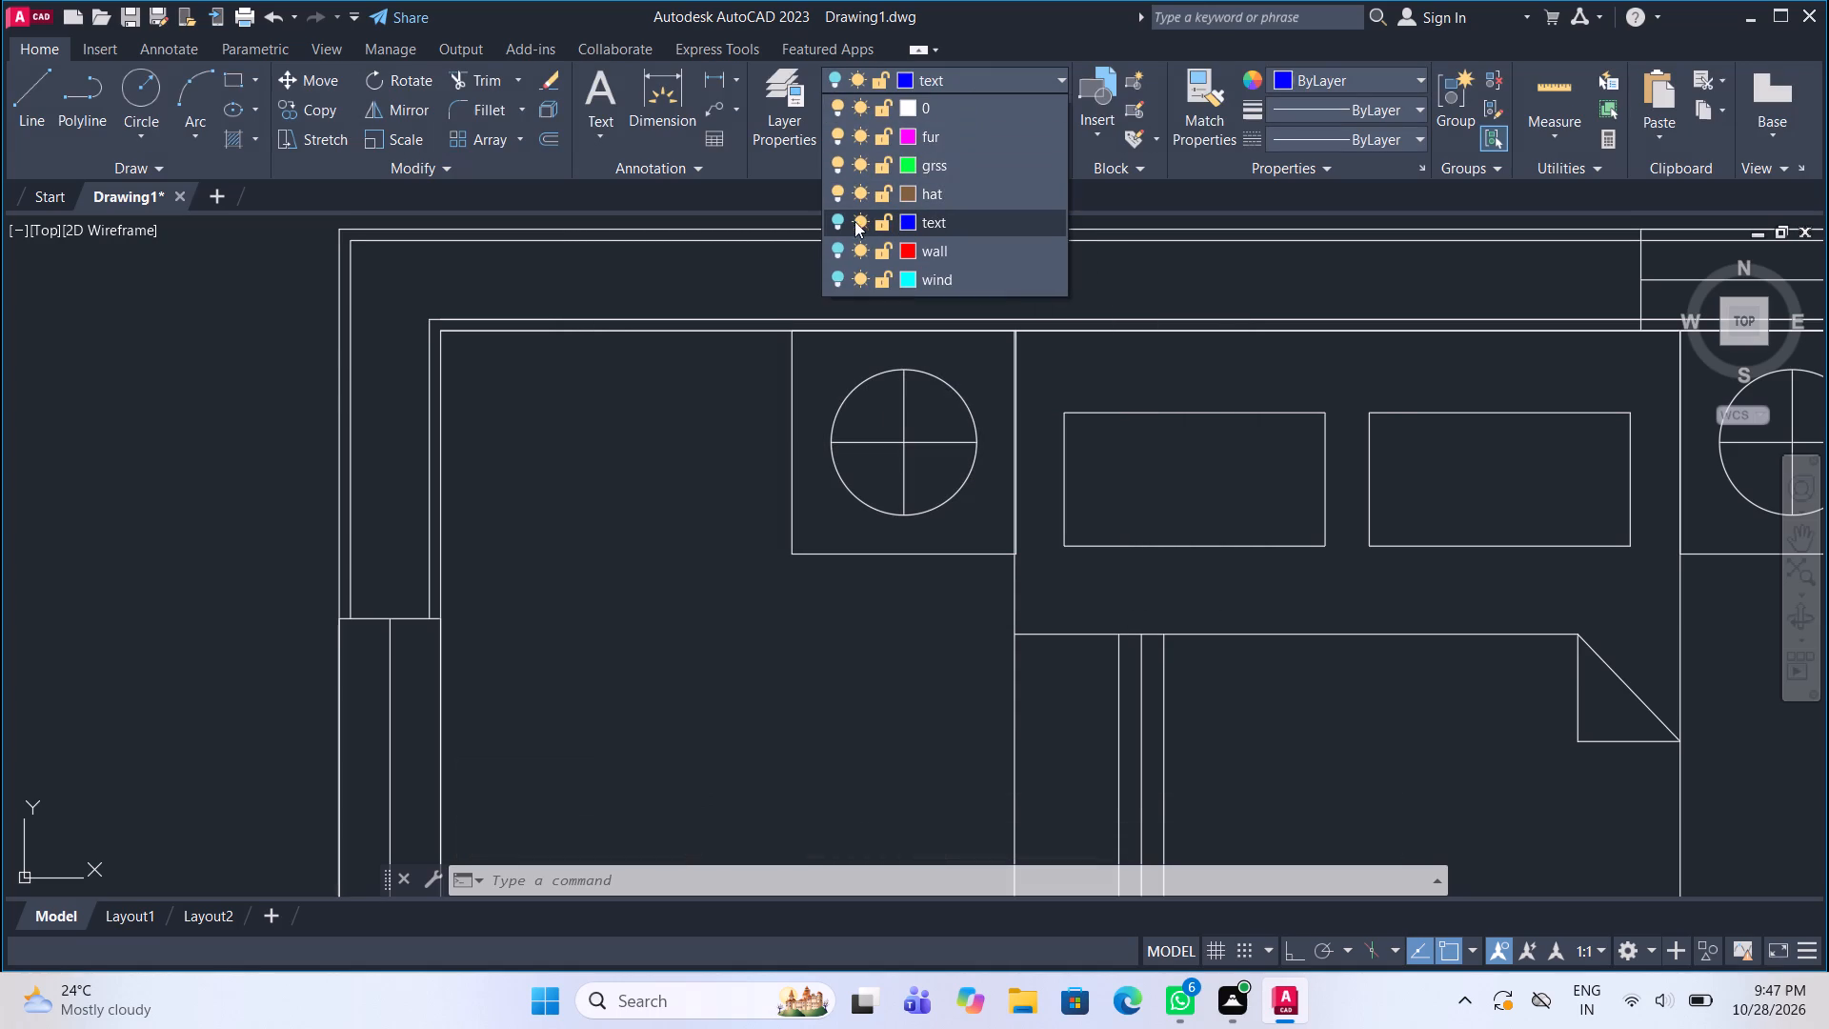
{"action": "left_click", "coordinate": [829, 220]}
{"action": "left_click", "coordinate": [837, 244]}
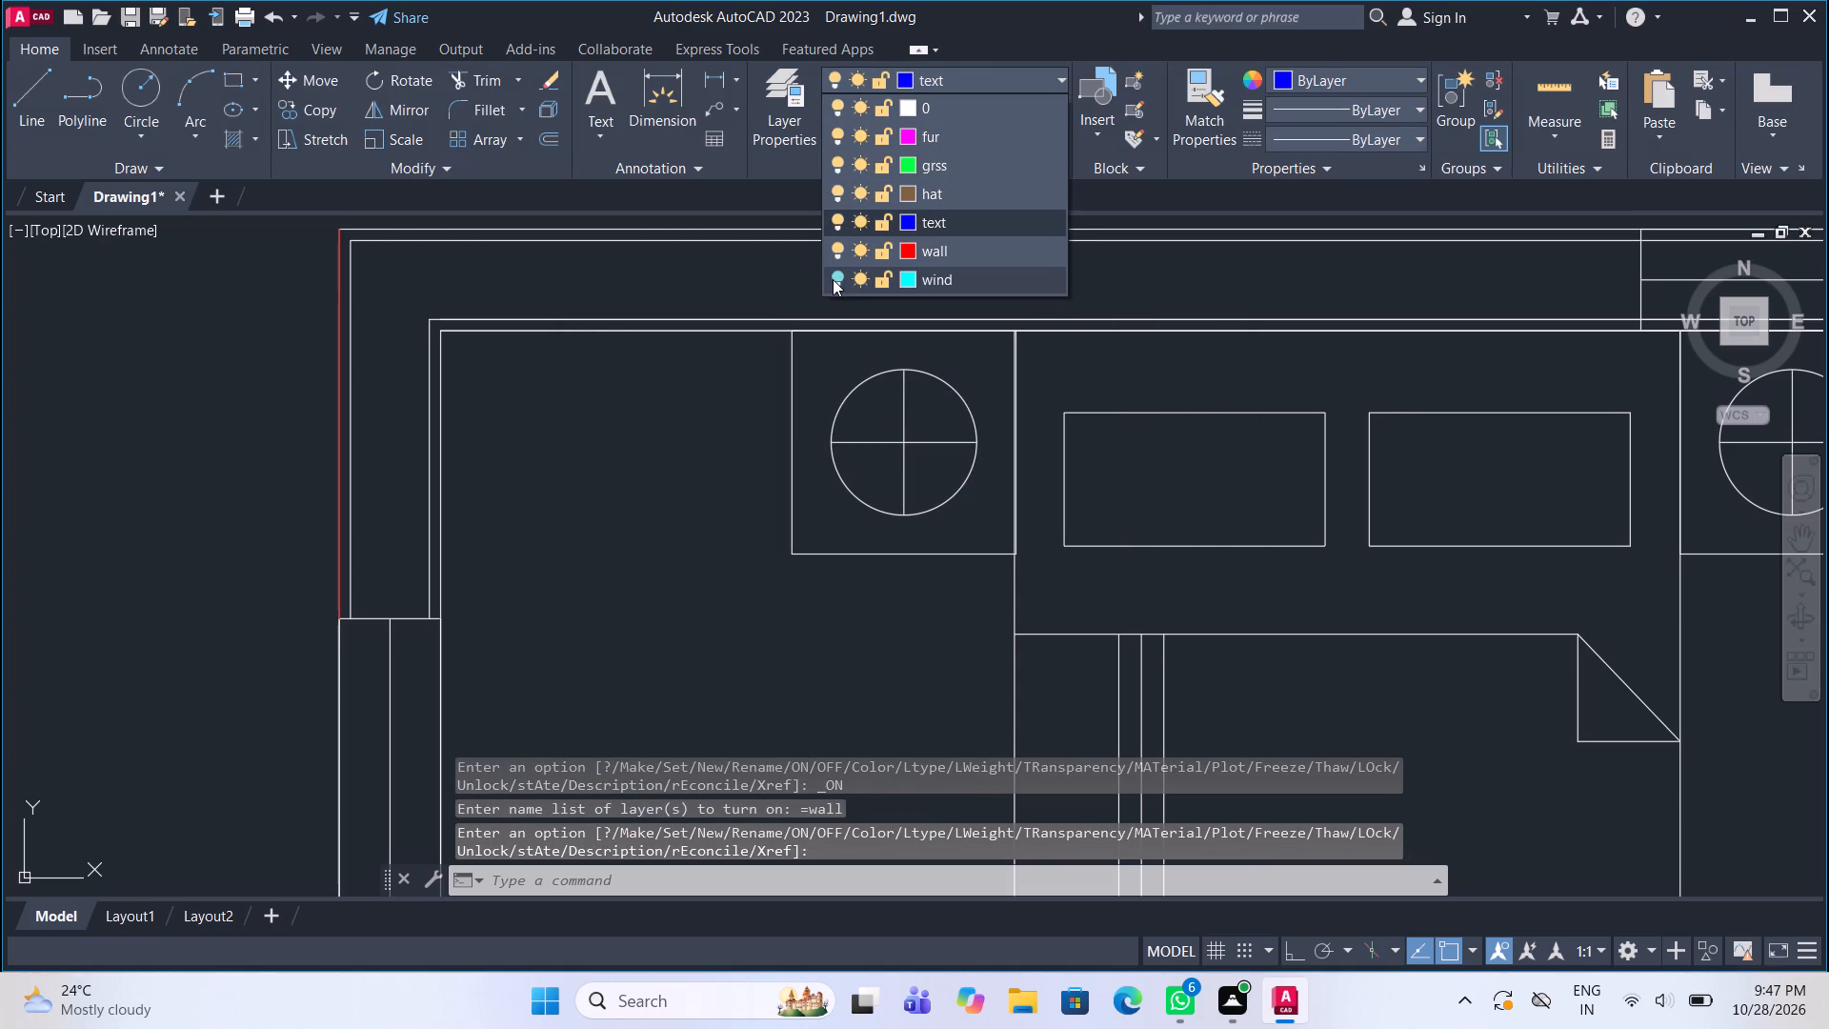
{"action": "left_click", "coordinate": [833, 279]}
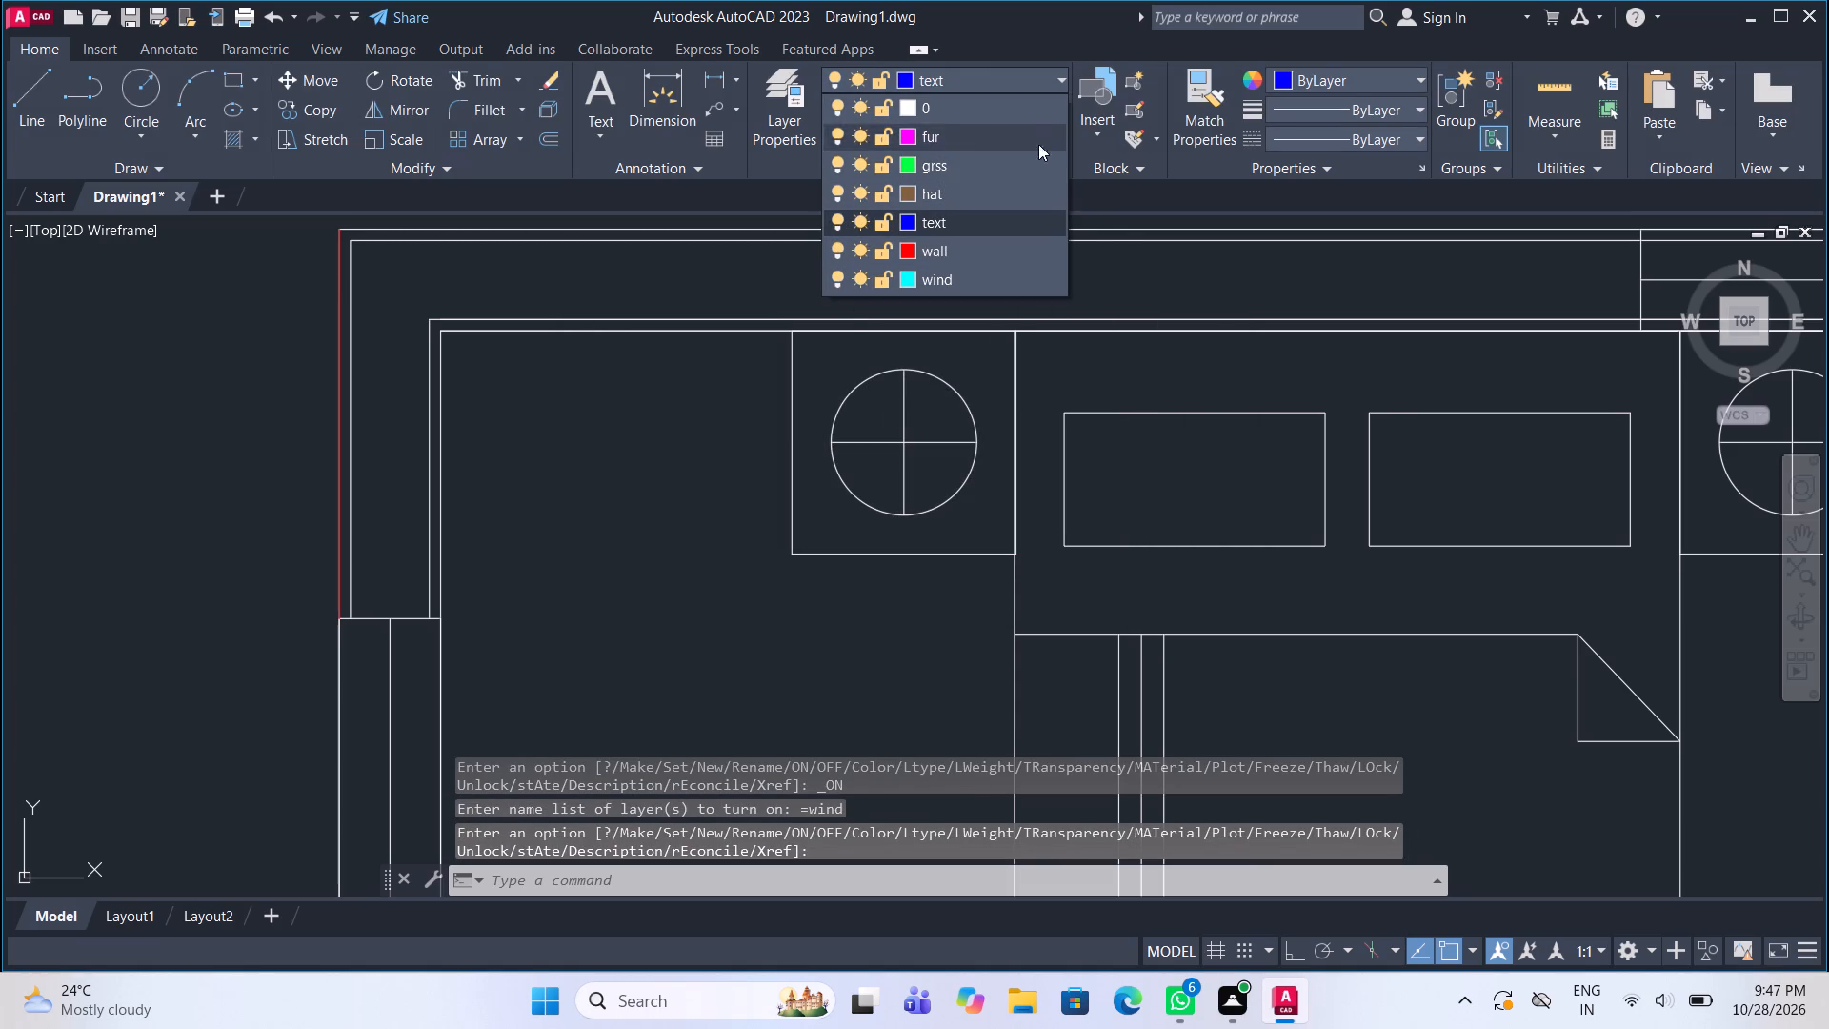
{"action": "left_click", "coordinate": [1124, 243]}
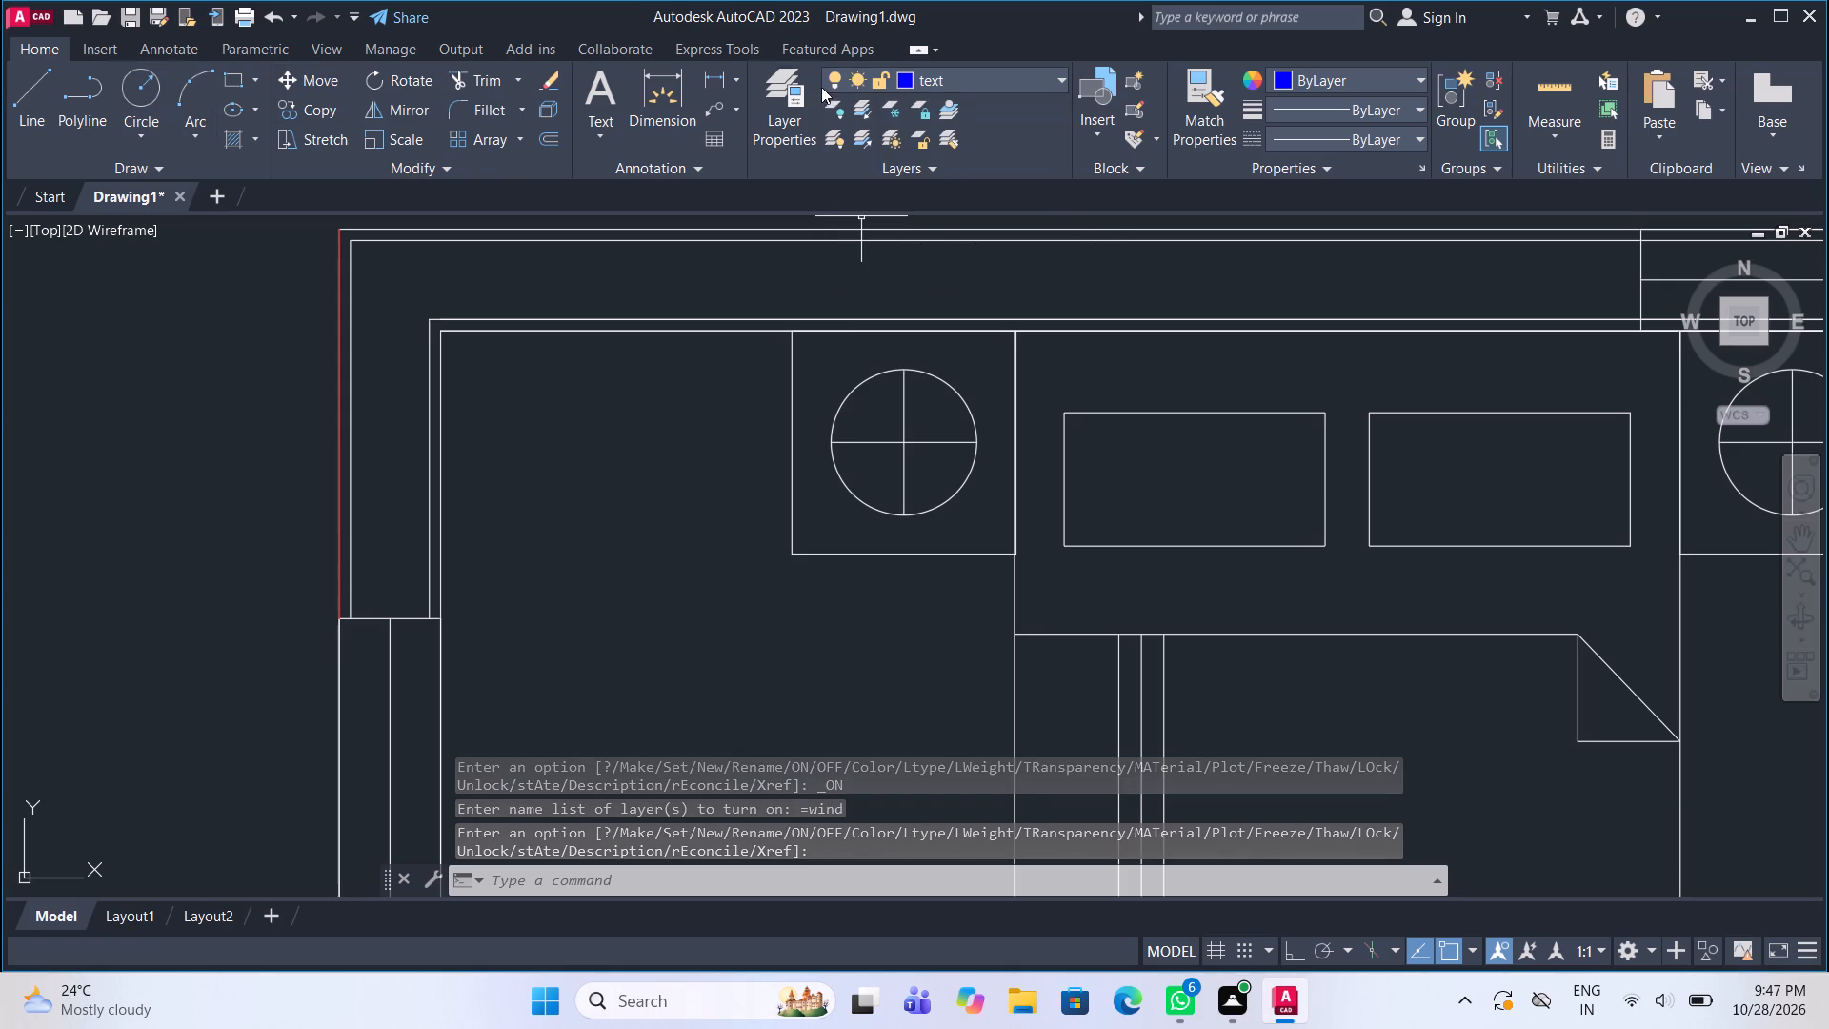
Make wall the current layer.
{"action": "left_click", "coordinate": [979, 85]}
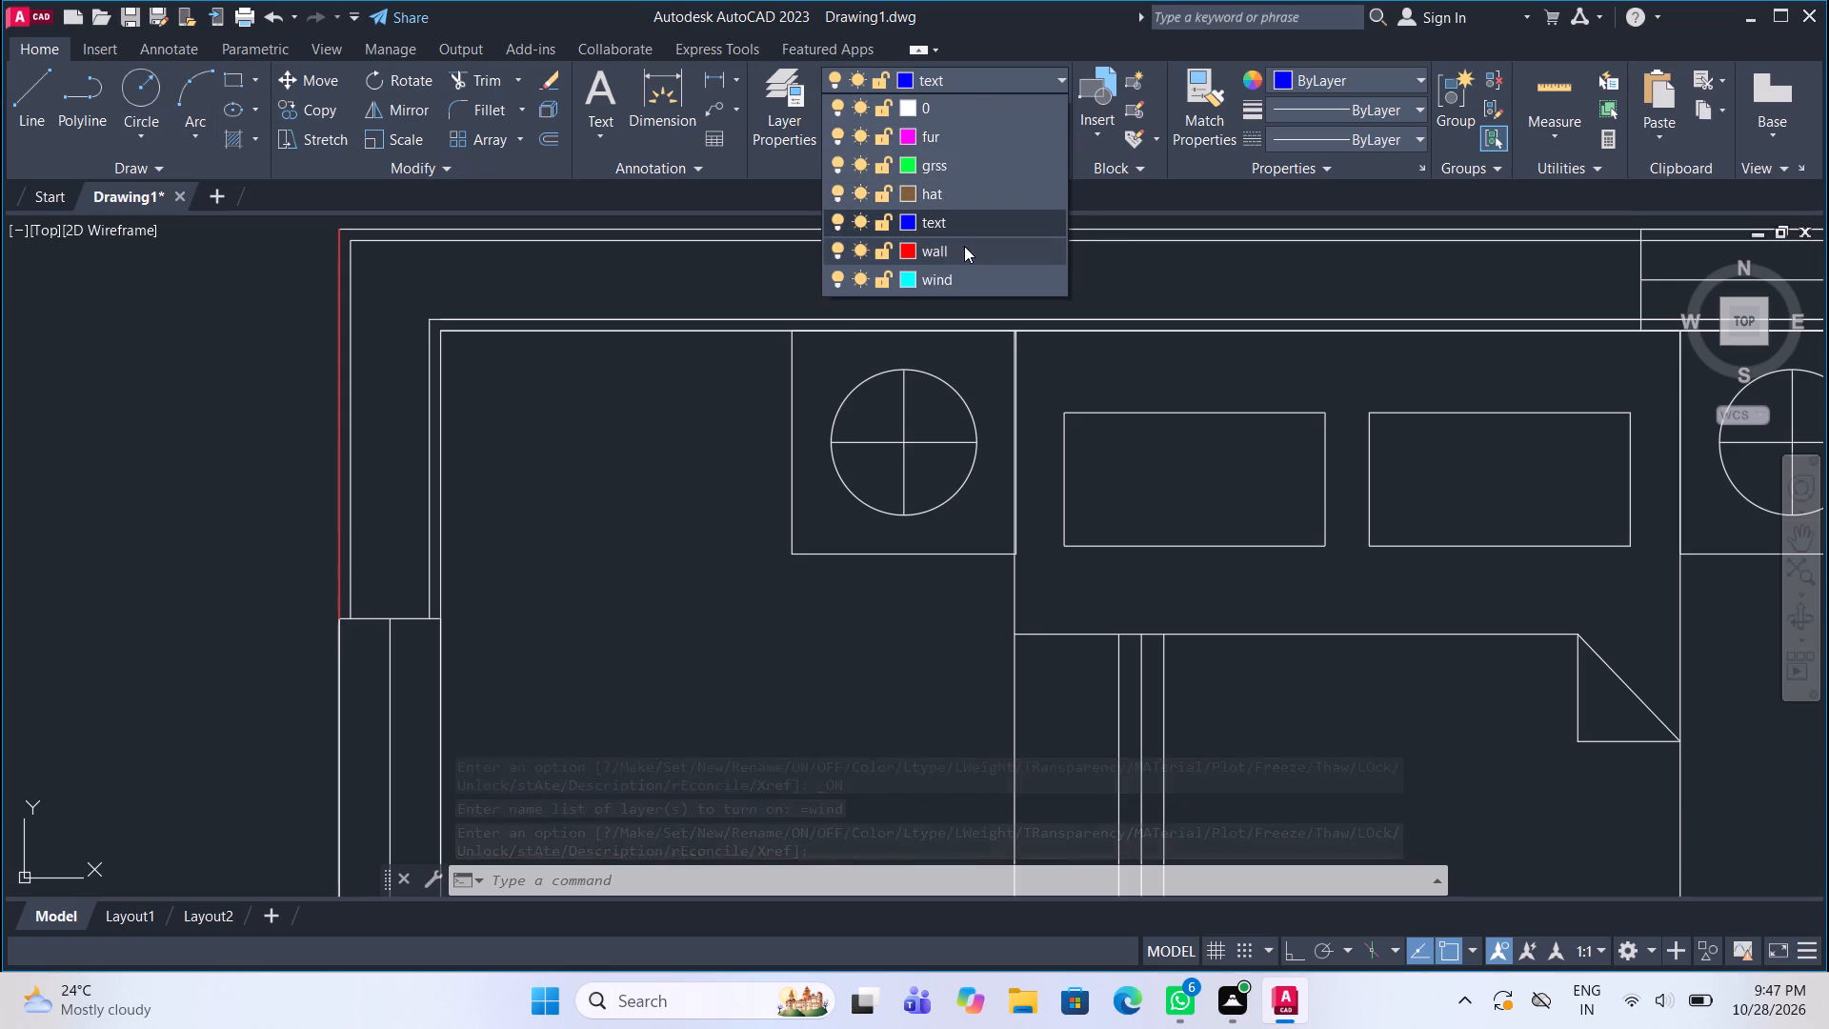
{"action": "left_click", "coordinate": [964, 246]}
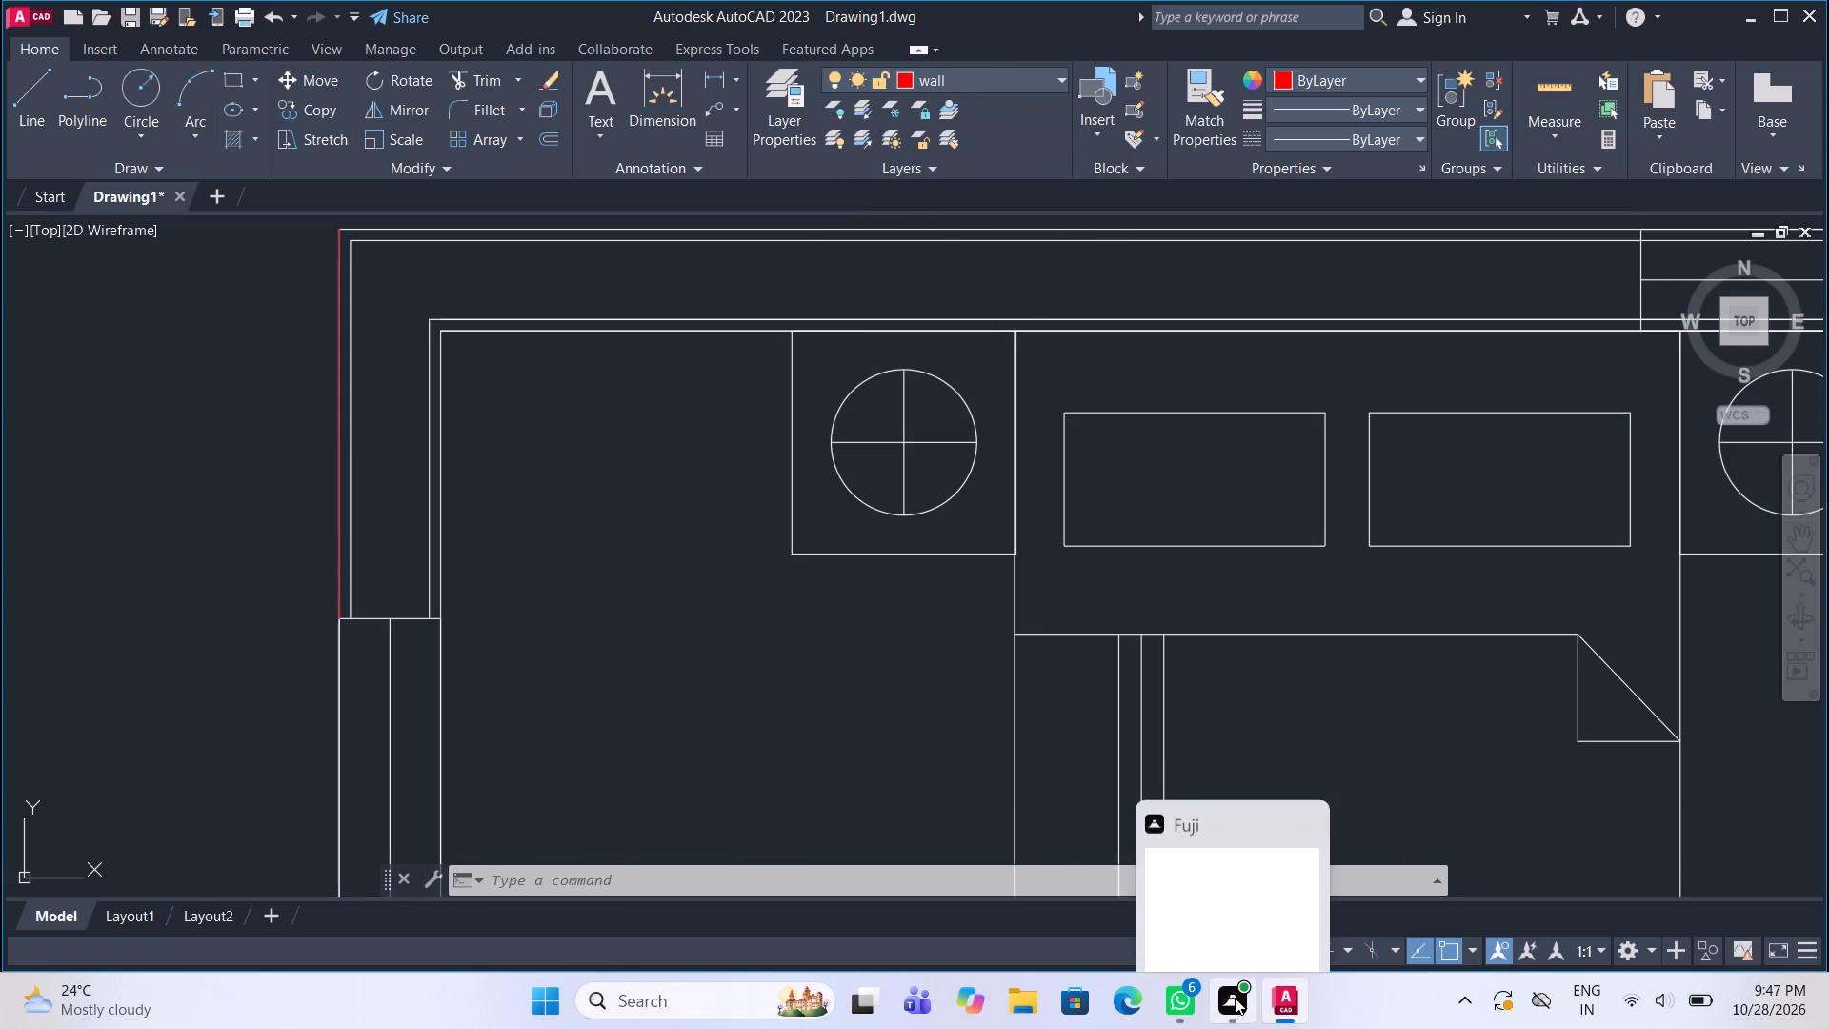
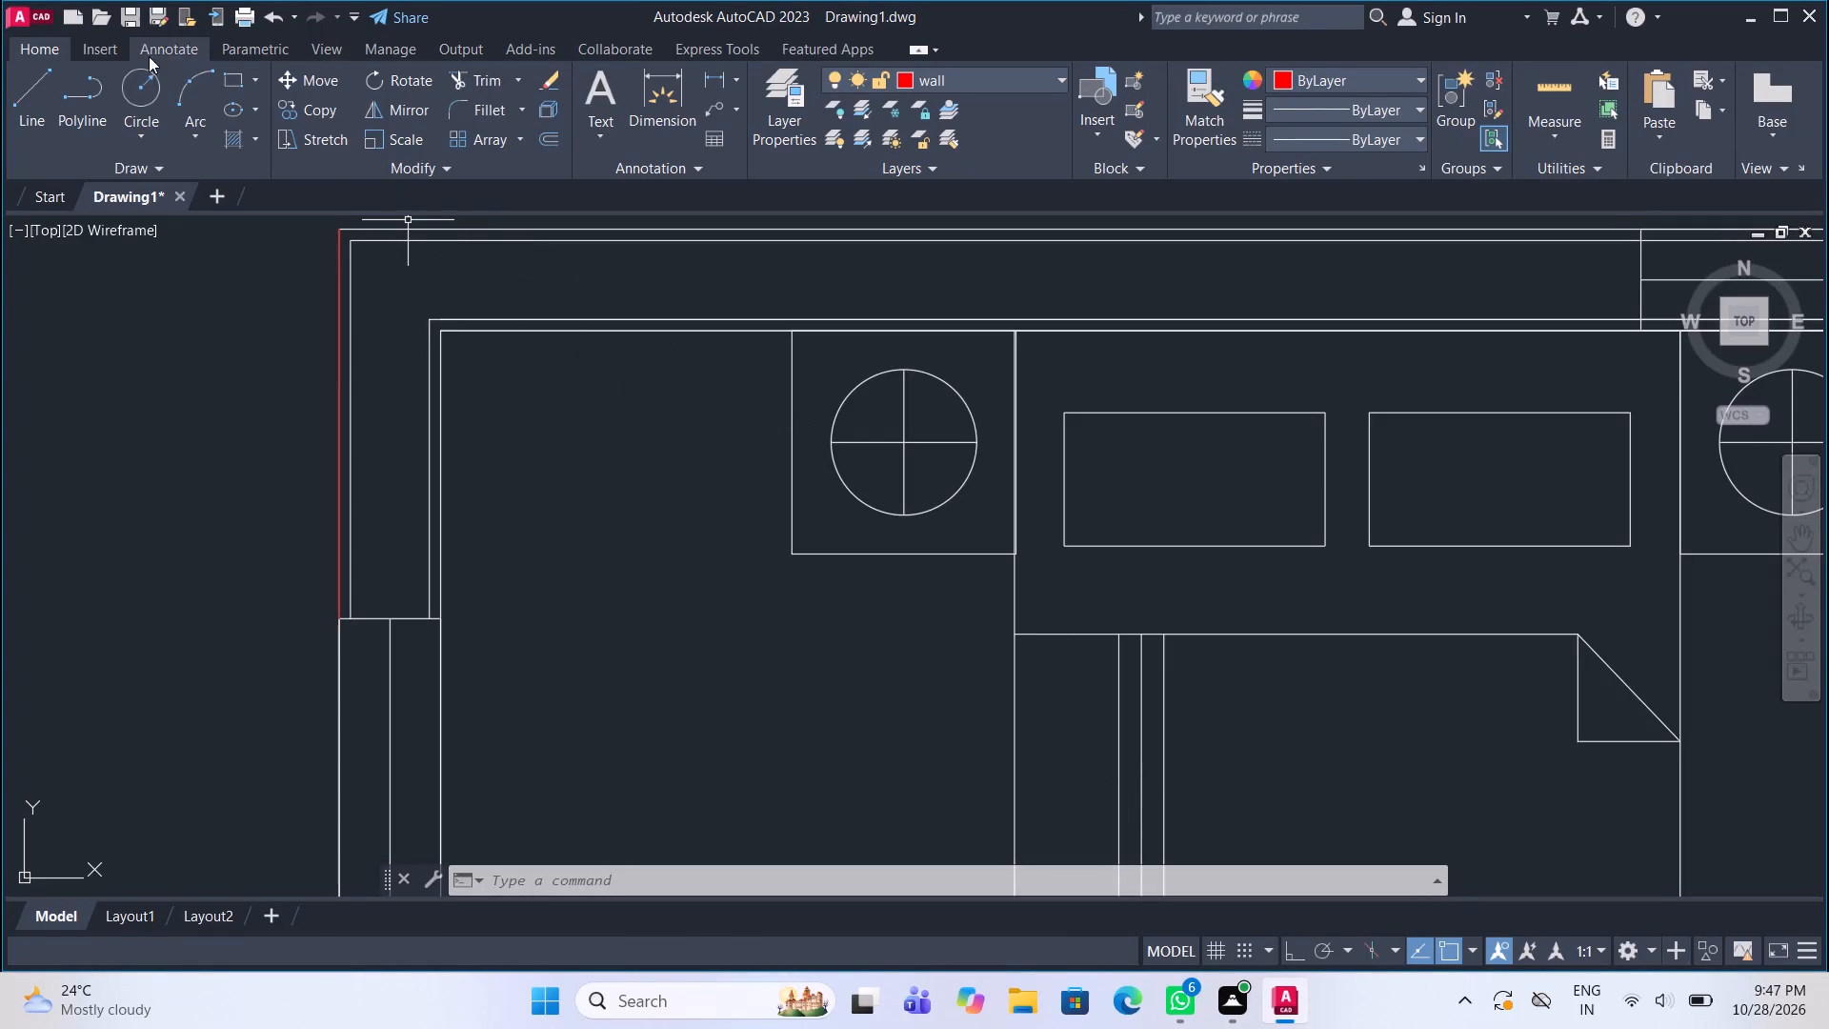
Trace the top wall's inner face on the wall layer, from the upper-left window jamb through both inner corners to the kitchen window jamb.
{"action": "left_click", "coordinate": [48, 111]}
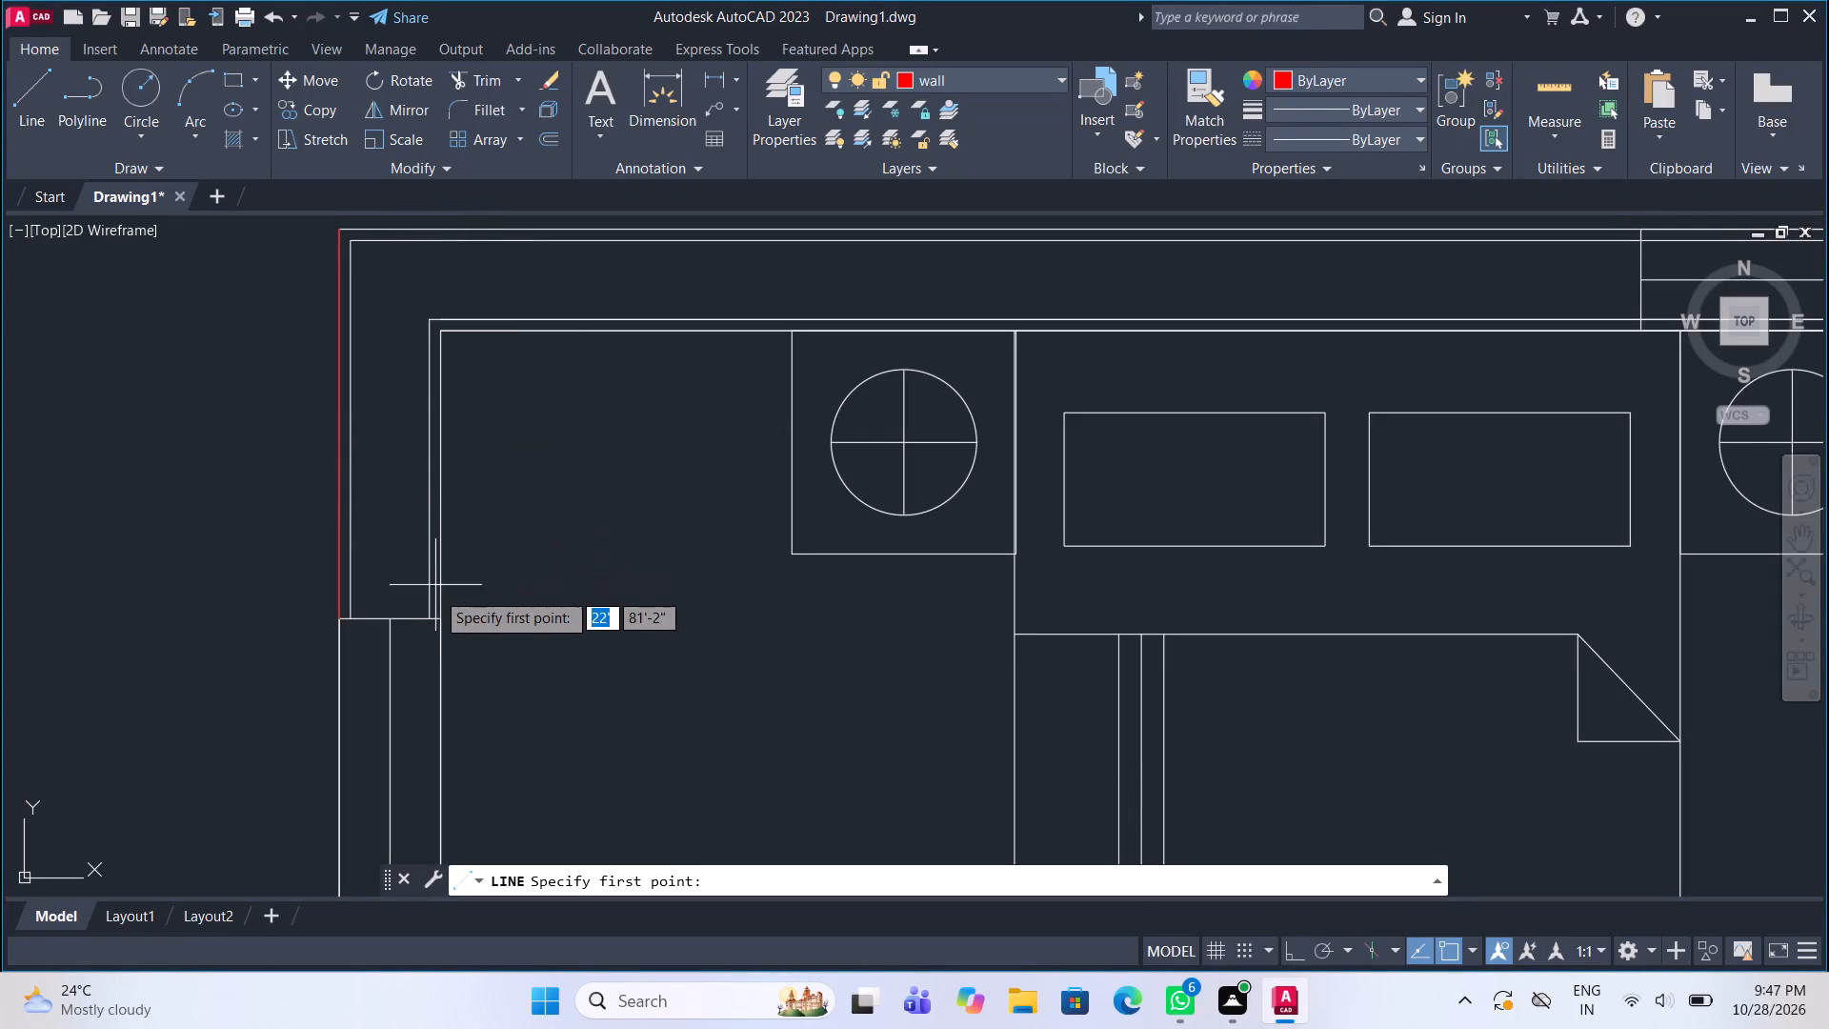
{"action": "left_click", "coordinate": [438, 615]}
{"action": "left_click", "coordinate": [436, 341]}
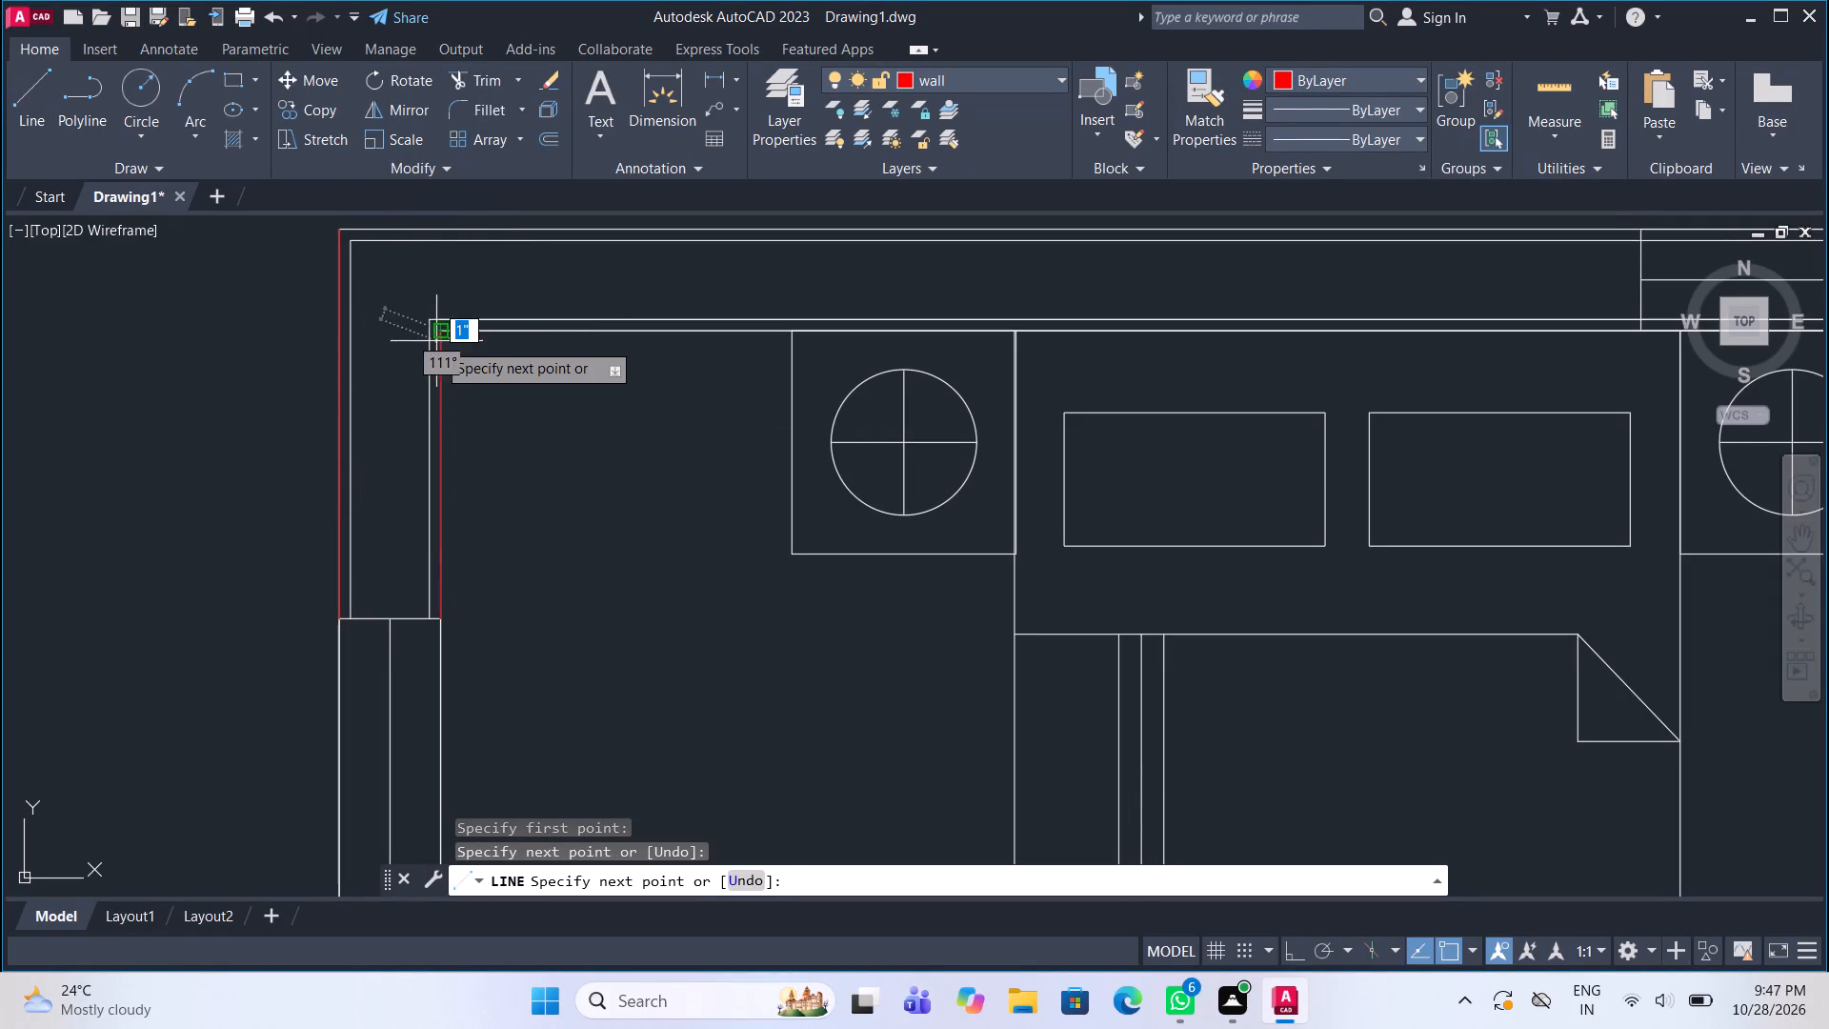
{"action": "scroll", "coordinate": [421, 327], "scroll_direction": "down", "scroll_amount": 2}
{"action": "middle_click_drag", "start_coordinate": [1234, 337], "coordinate": [673, 321]}
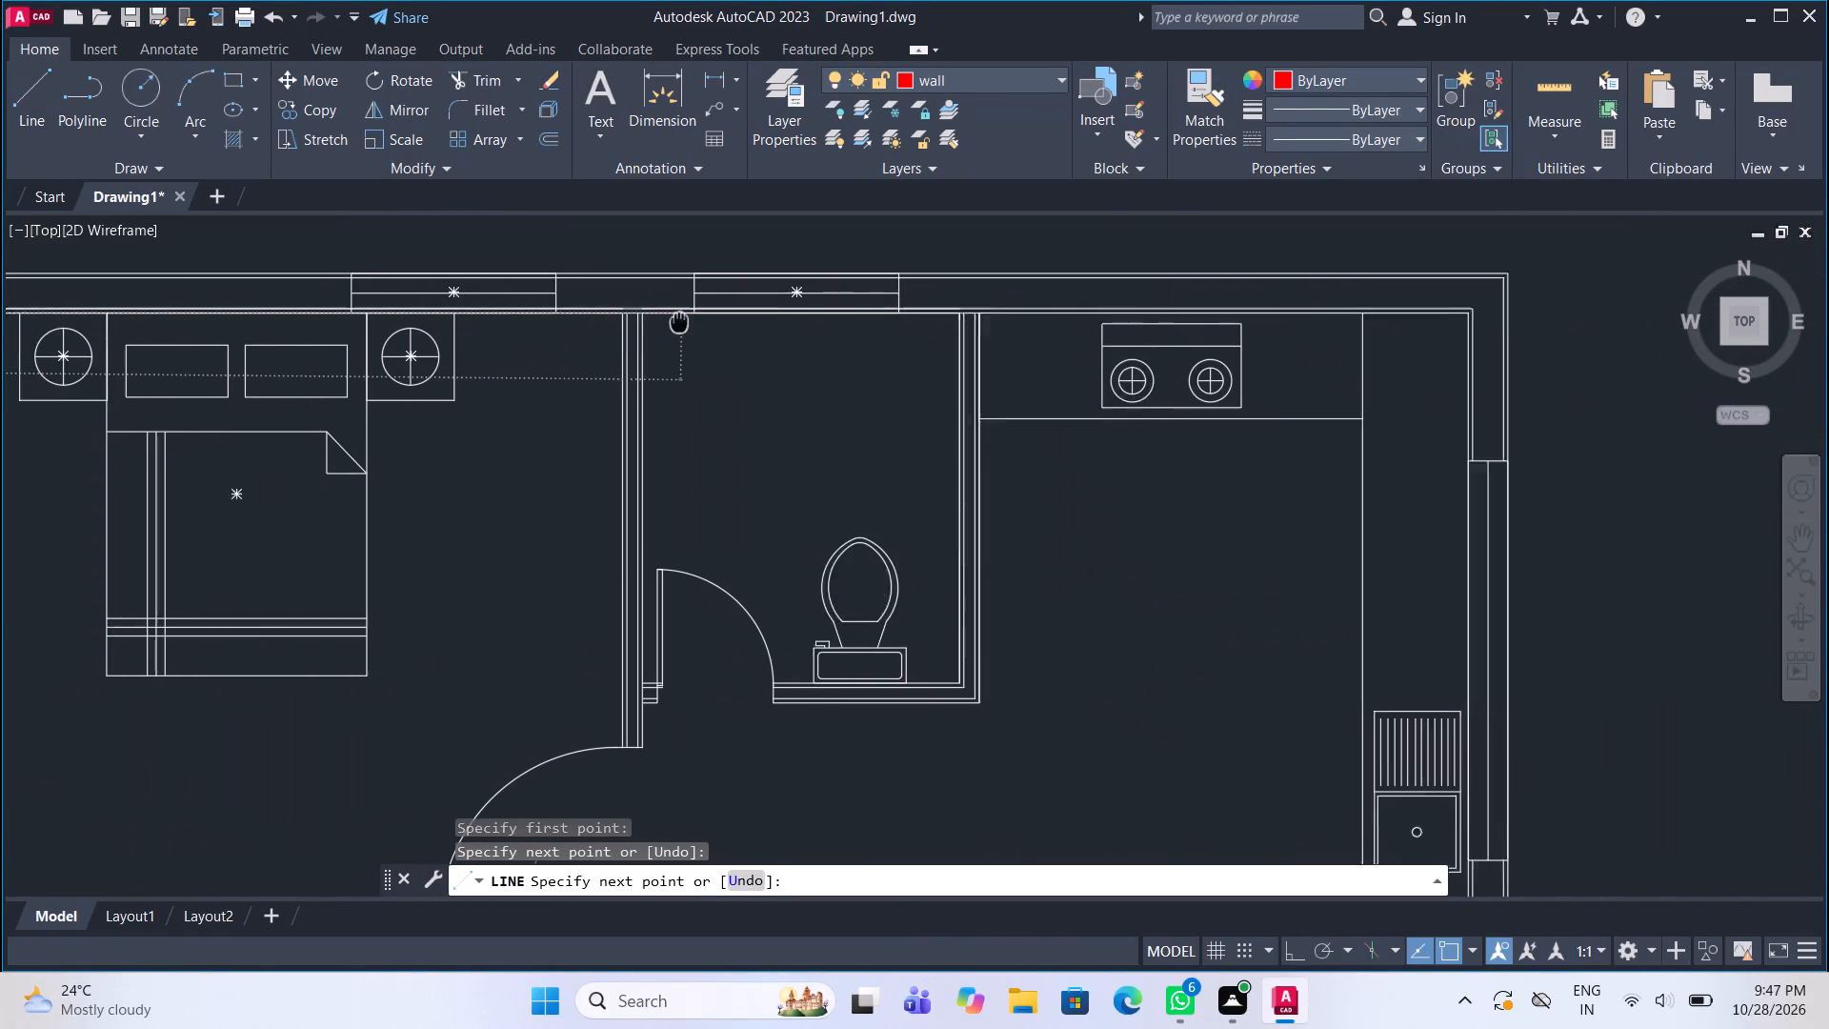
{"action": "middle_click_drag", "start_coordinate": [673, 321], "coordinate": [624, 327]}
{"action": "scroll", "coordinate": [1403, 327], "scroll_direction": "up", "scroll_amount": 3}
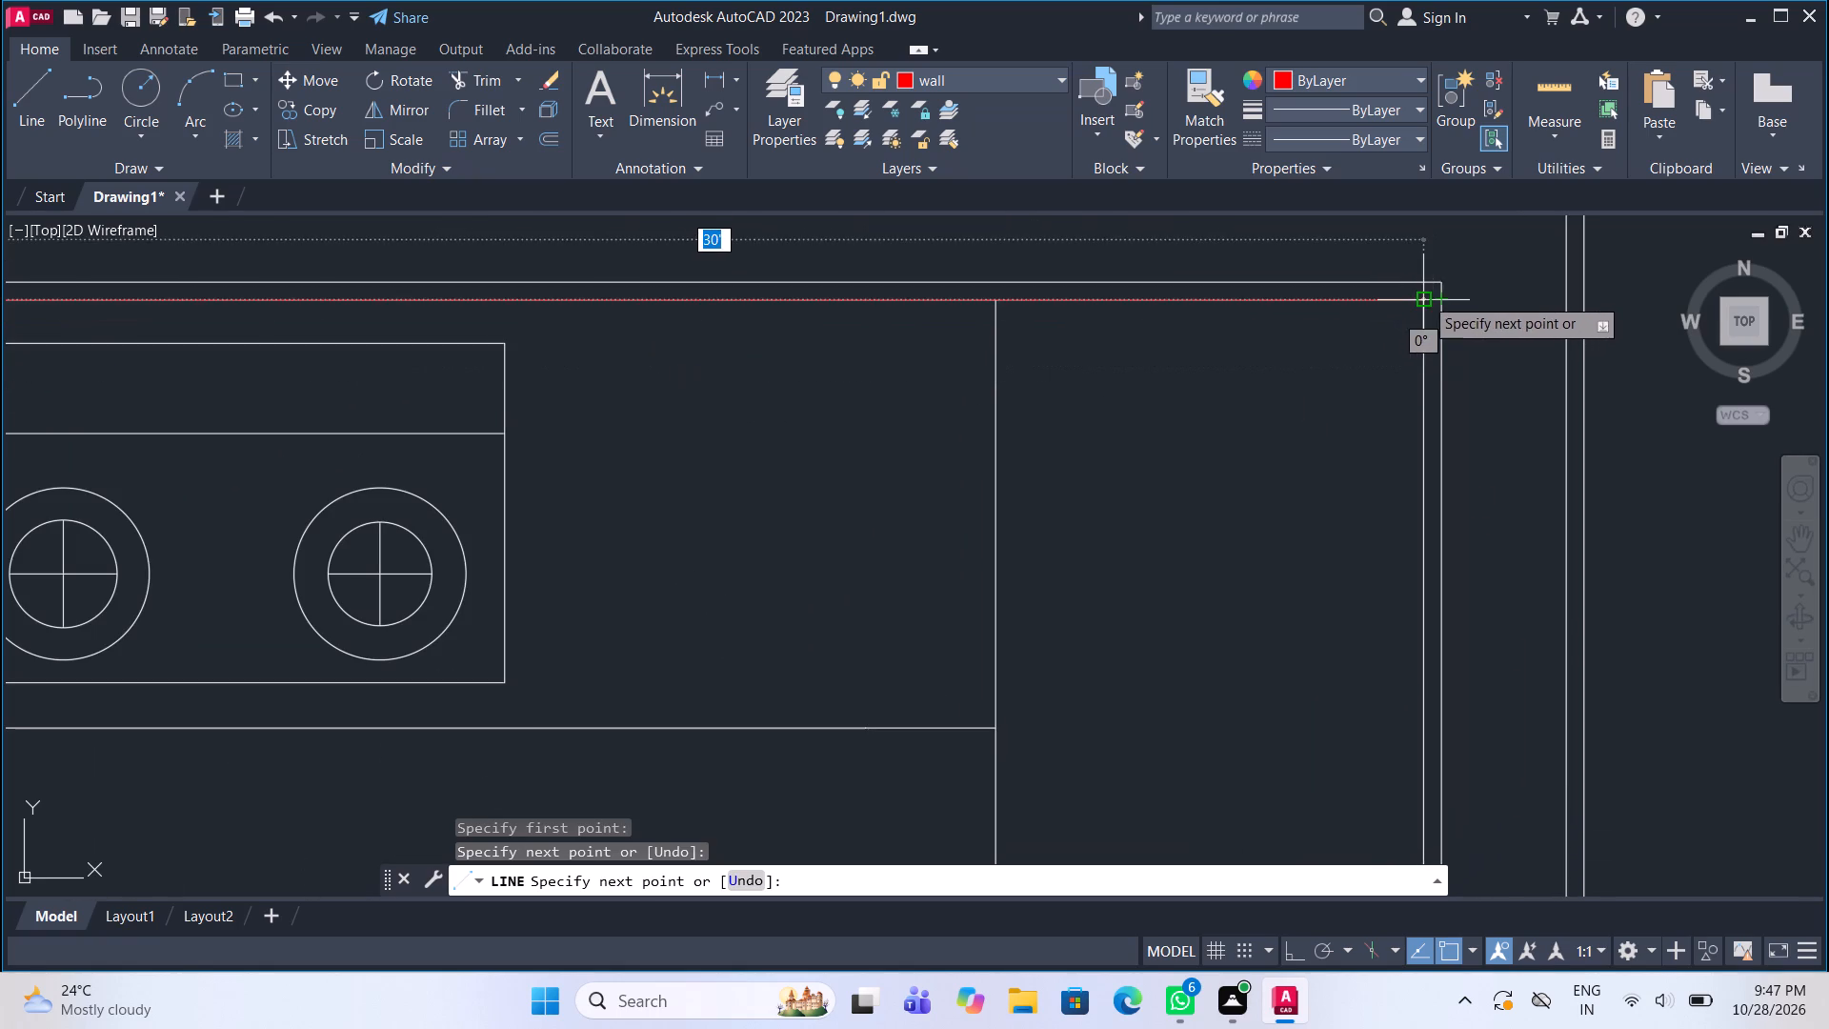
{"action": "left_click", "coordinate": [1423, 297]}
{"action": "scroll", "coordinate": [1167, 299], "scroll_direction": "down", "scroll_amount": 3}
{"action": "scroll", "coordinate": [1244, 490], "scroll_direction": "up", "scroll_amount": 2}
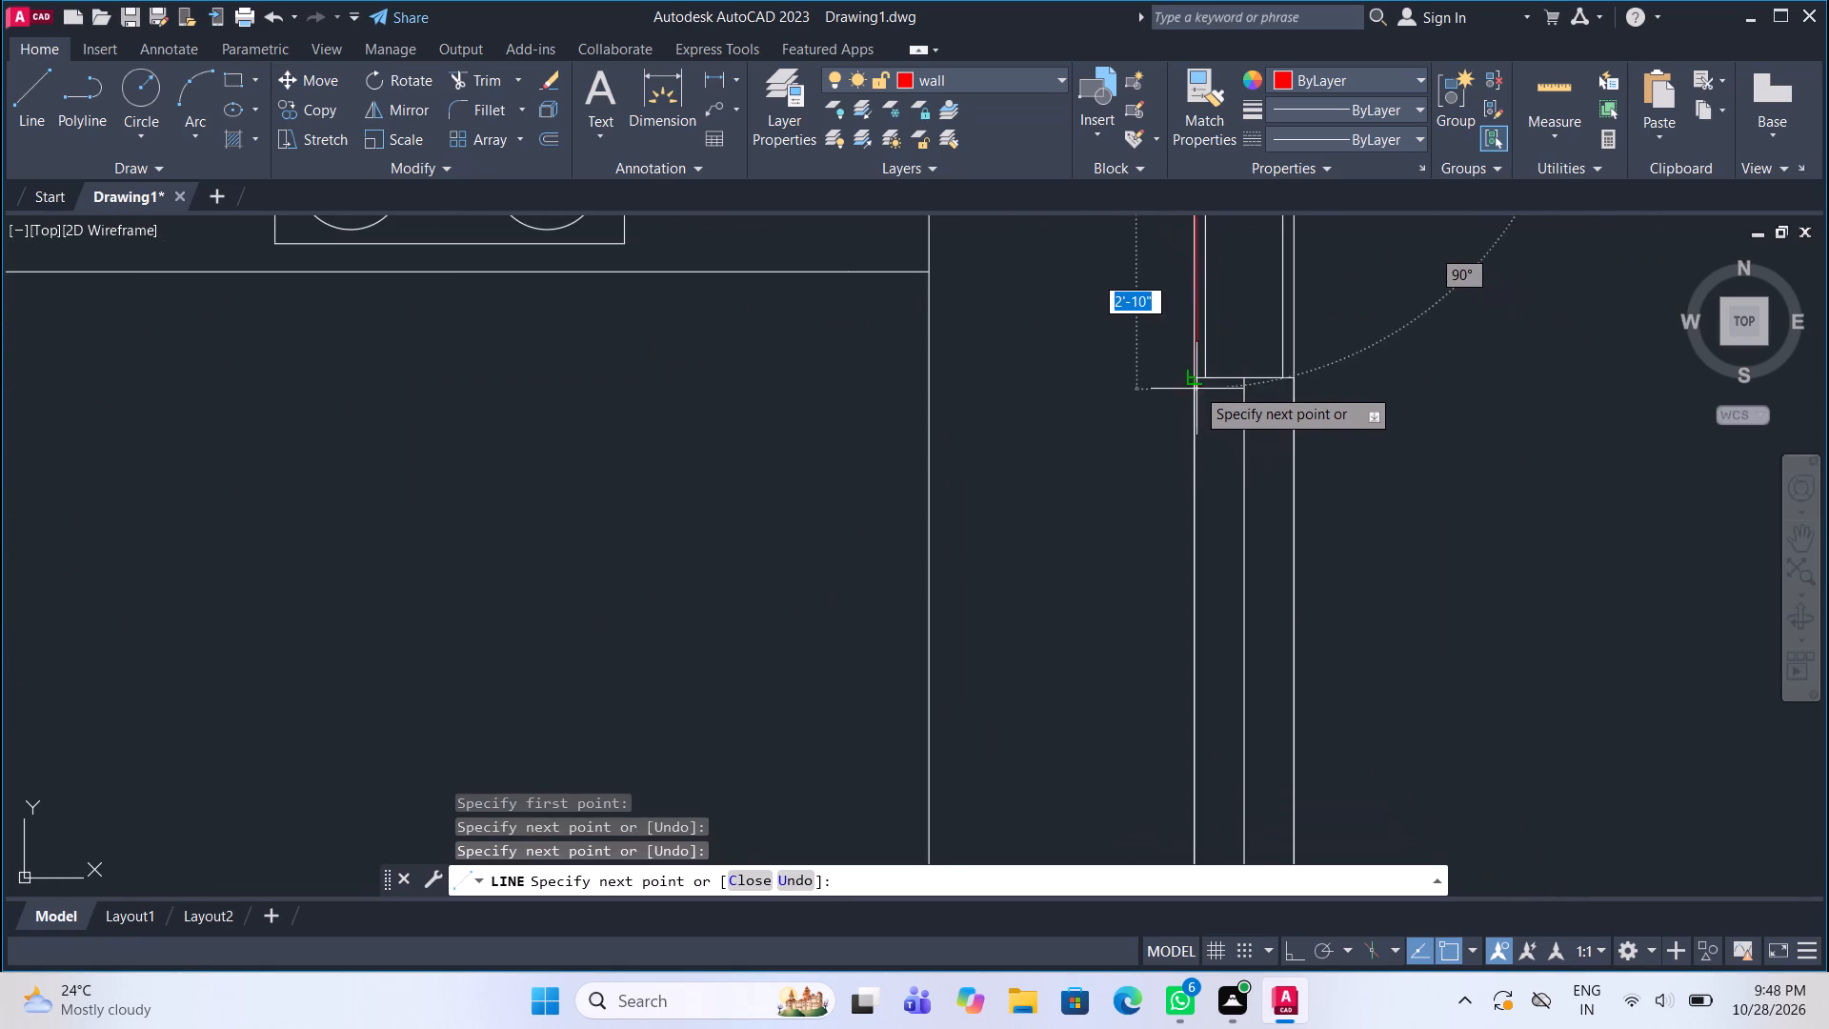
{"action": "left_click", "coordinate": [1196, 381]}
{"action": "scroll", "coordinate": [1120, 390], "scroll_direction": "down", "scroll_amount": 2}
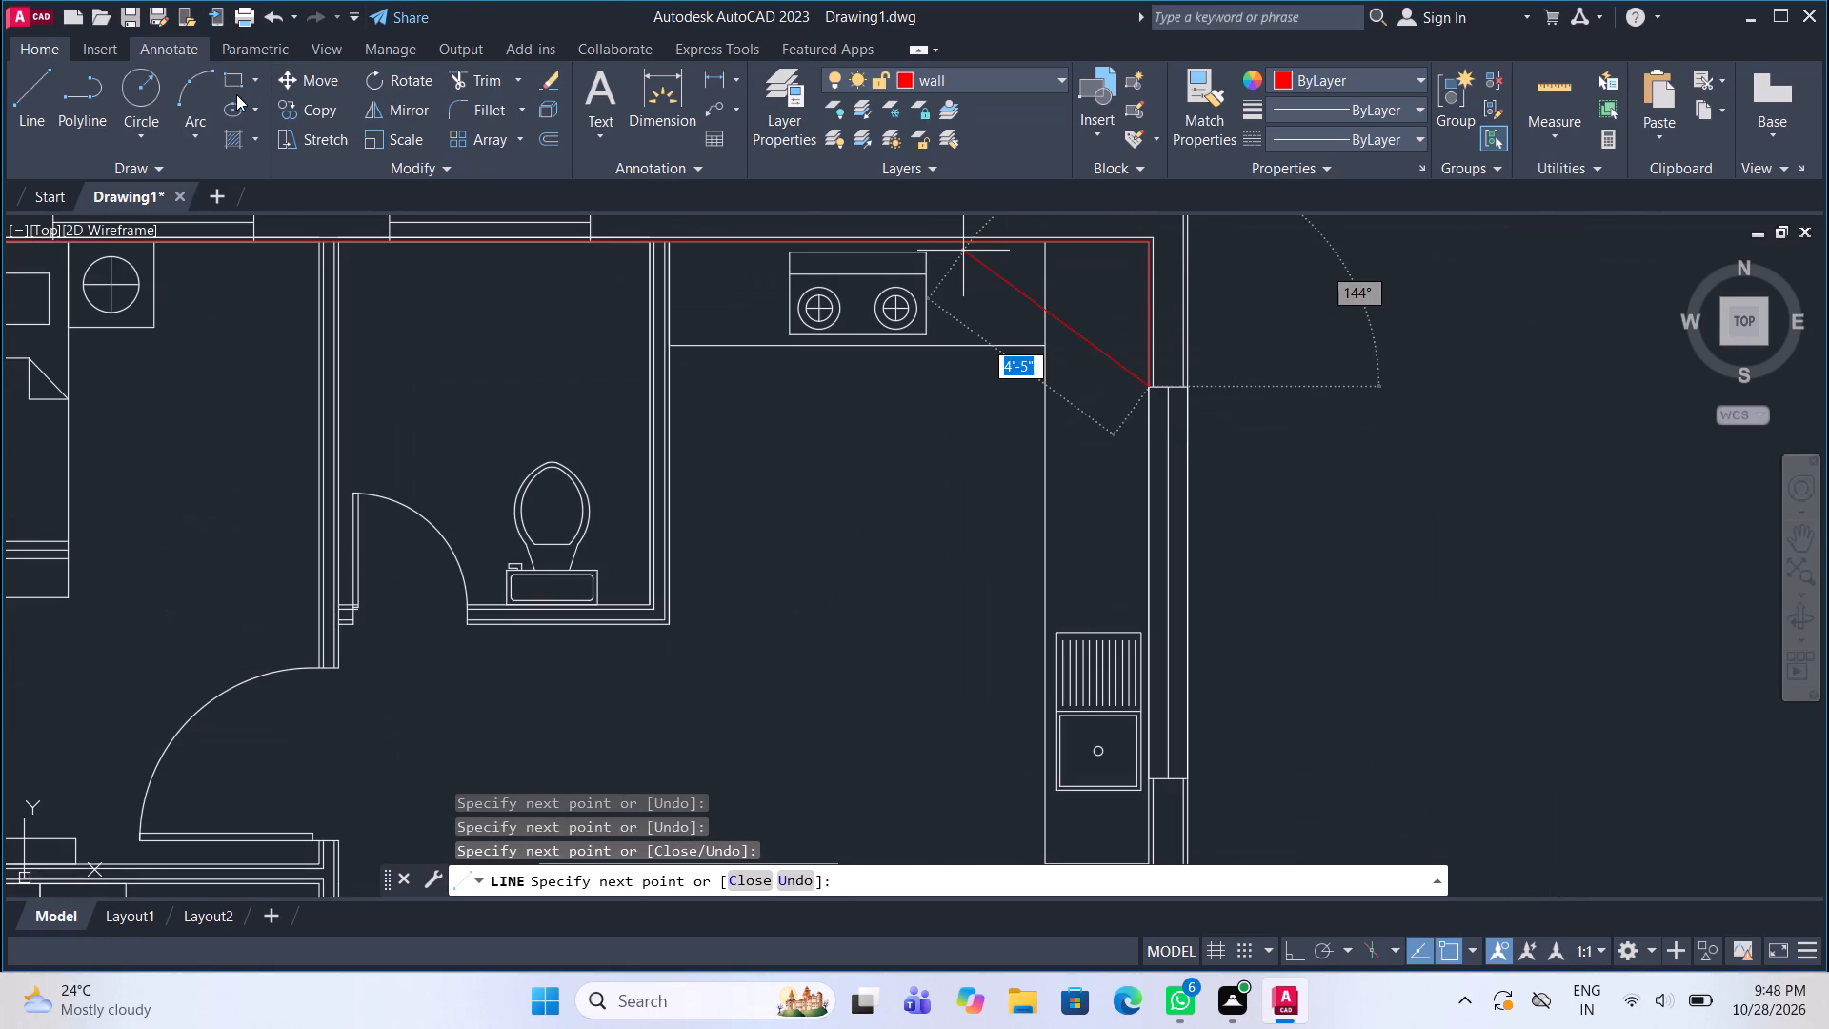
Draw the outer wall face line from the kitchen window's upper jamb to the top-right outer corner and across to the top-left outer corner.
{"action": "left_click", "coordinate": [31, 85]}
{"action": "scroll", "coordinate": [1219, 368], "scroll_direction": "up", "scroll_amount": 3}
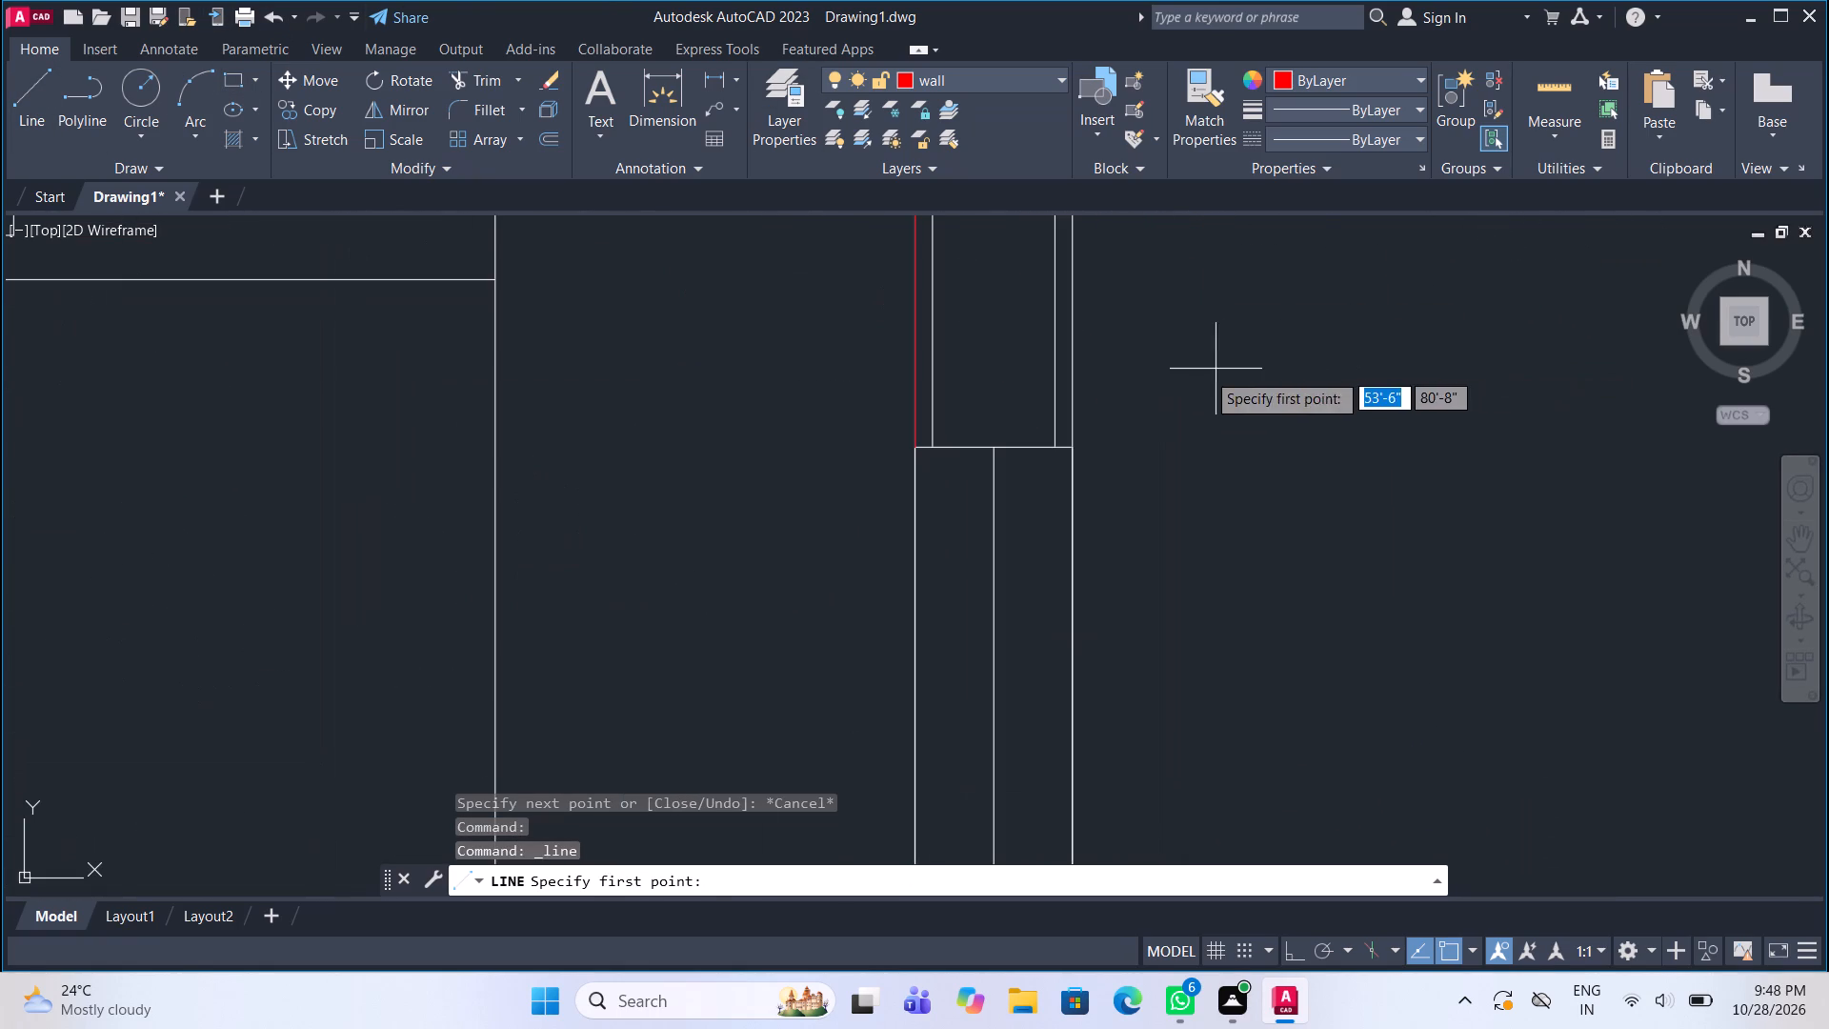
{"action": "left_click", "coordinate": [1074, 447]}
{"action": "scroll", "coordinate": [1075, 458], "scroll_direction": "down", "scroll_amount": 3}
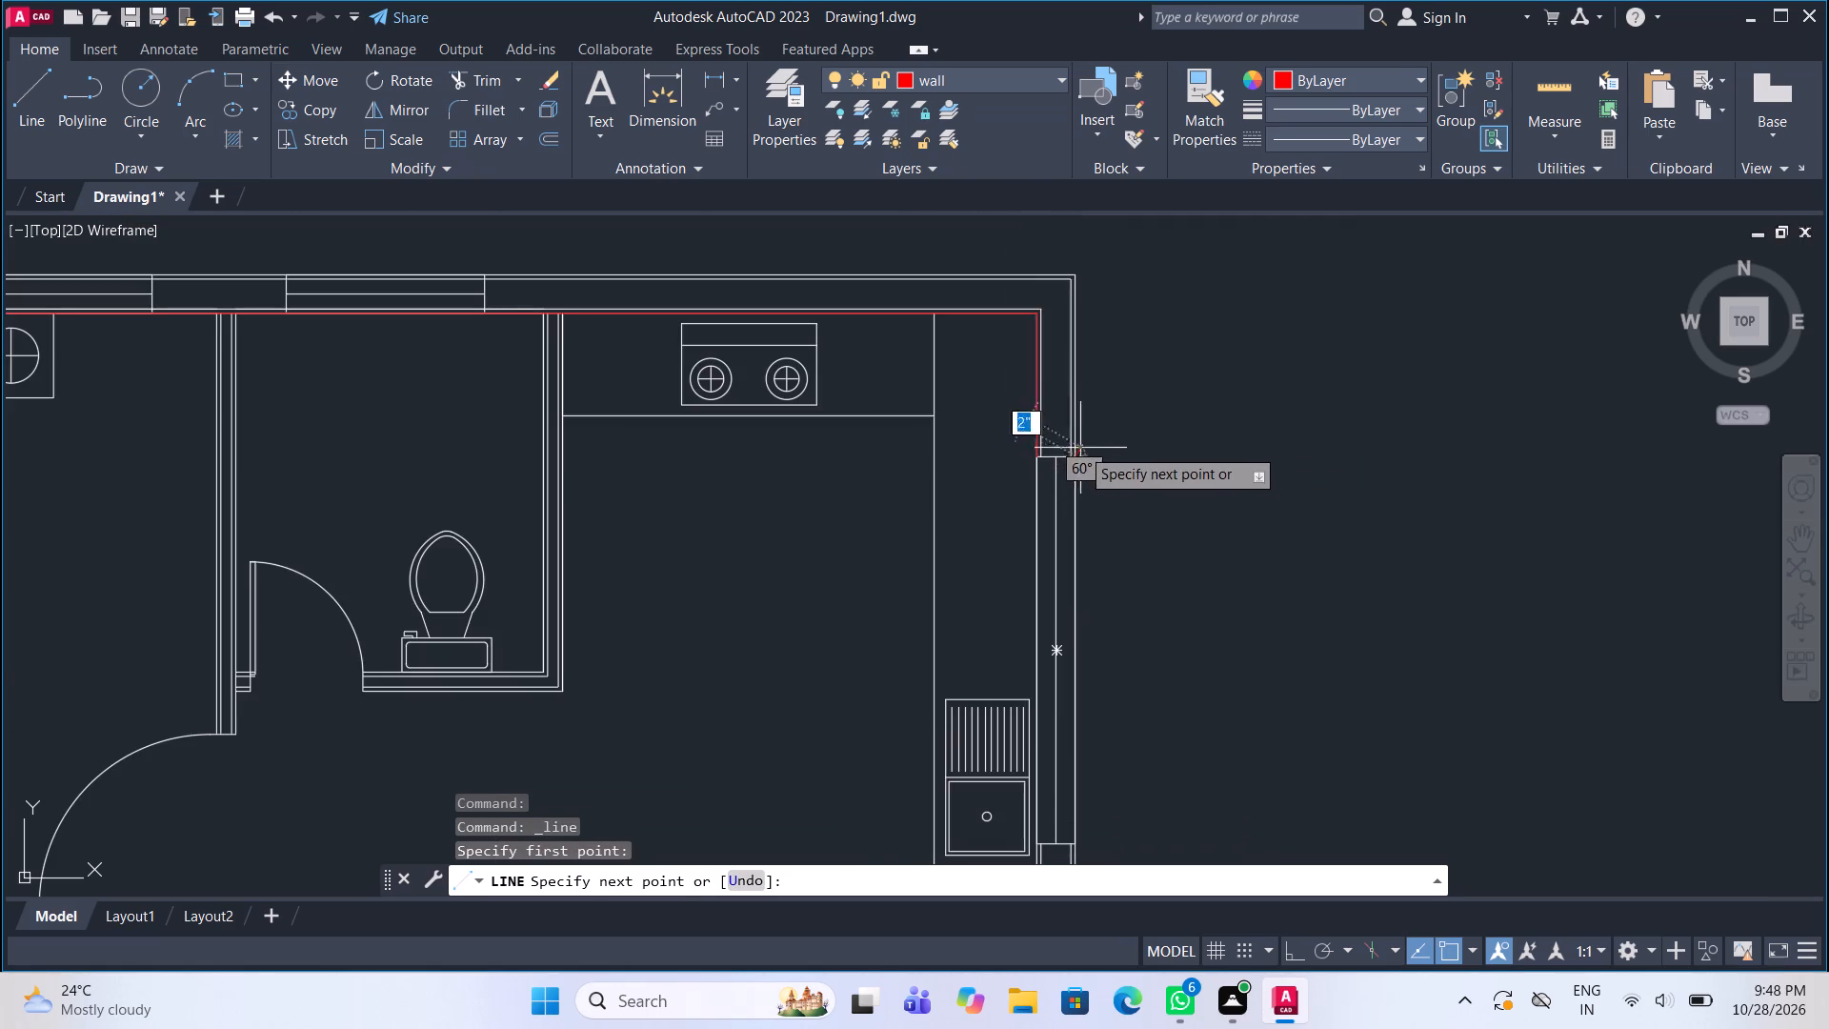
{"action": "scroll", "coordinate": [1091, 276], "scroll_direction": "up", "scroll_amount": 3}
{"action": "left_click", "coordinate": [1015, 274]}
{"action": "scroll", "coordinate": [1023, 284], "scroll_direction": "down", "scroll_amount": 3}
{"action": "middle_click_drag", "start_coordinate": [754, 299], "coordinate": [1507, 302]}
{"action": "scroll", "coordinate": [1508, 301], "scroll_direction": "down", "scroll_amount": 1}
{"action": "scroll", "coordinate": [687, 286], "scroll_direction": "up", "scroll_amount": 4}
{"action": "left_click", "coordinate": [602, 324]}
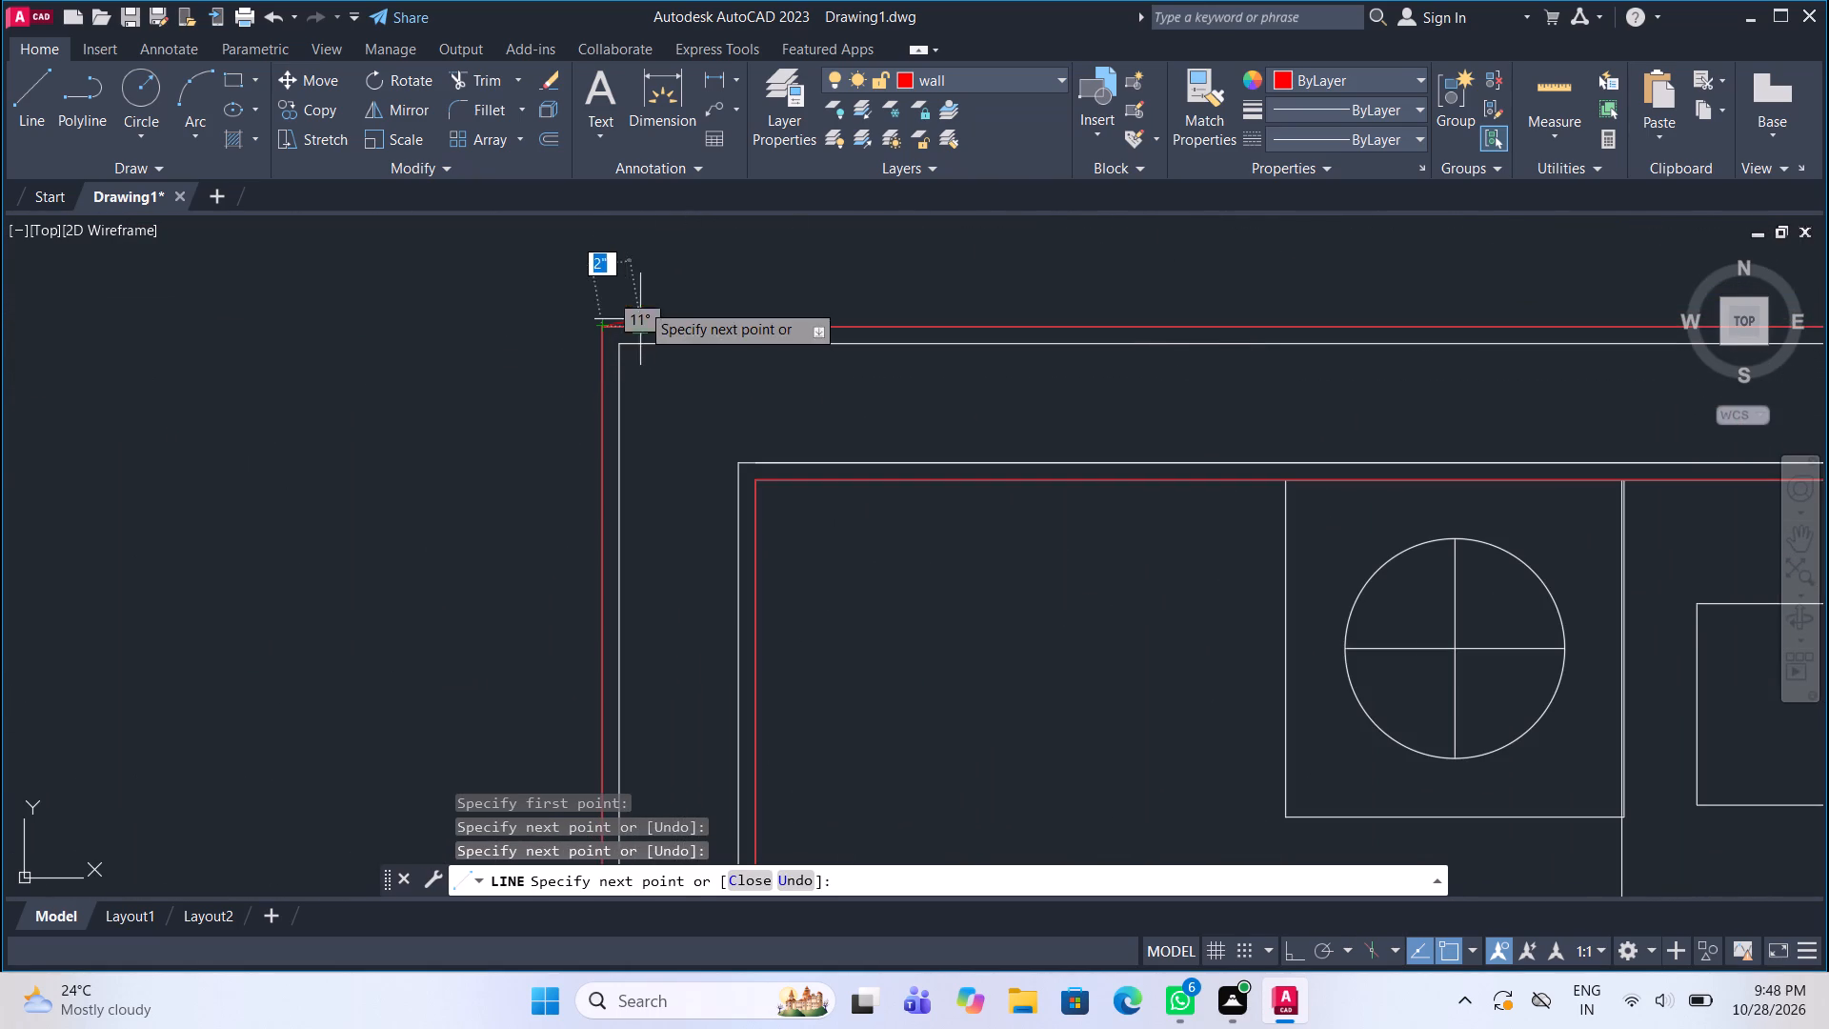
Draw the left wall's outer face line between the upper and lower bedroom windows.
{"action": "left_click", "coordinate": [27, 101]}
{"action": "scroll", "coordinate": [465, 371], "scroll_direction": "down", "scroll_amount": 4}
{"action": "middle_click_drag", "start_coordinate": [591, 535], "coordinate": [632, 280]}
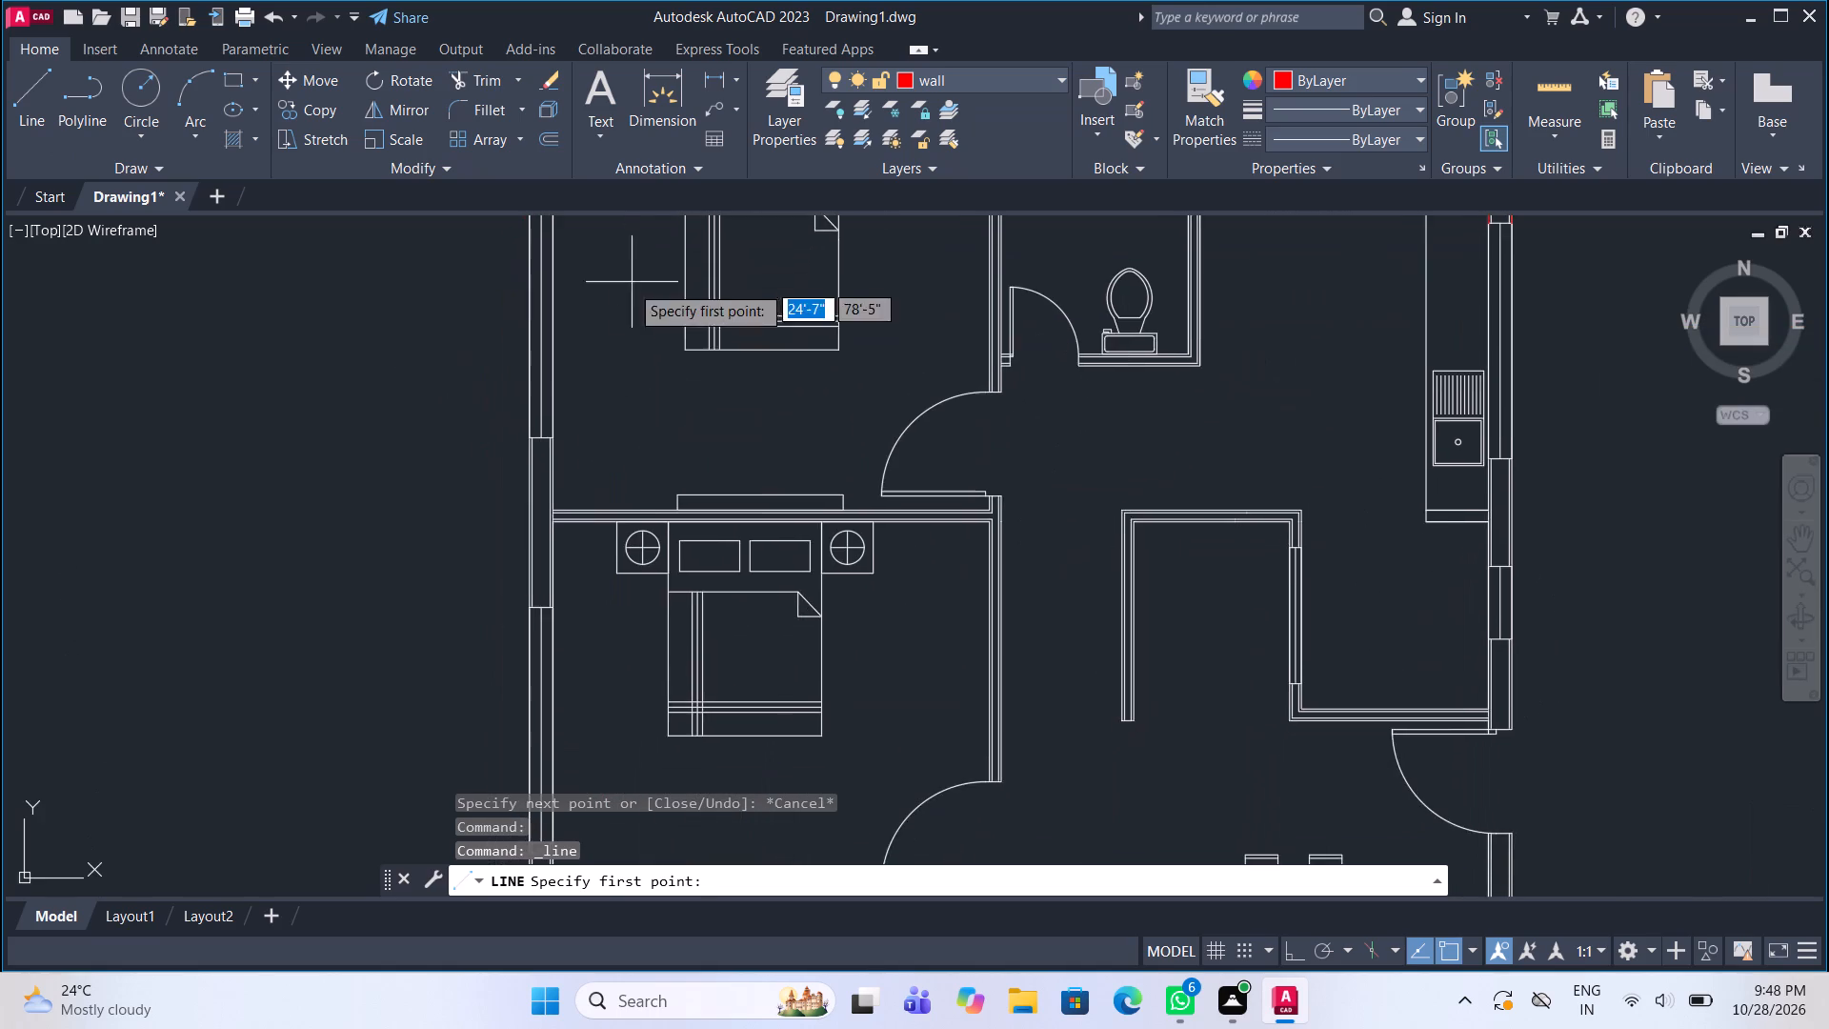
{"action": "scroll", "coordinate": [504, 474], "scroll_direction": "up", "scroll_amount": 3}
{"action": "left_click", "coordinate": [597, 328]}
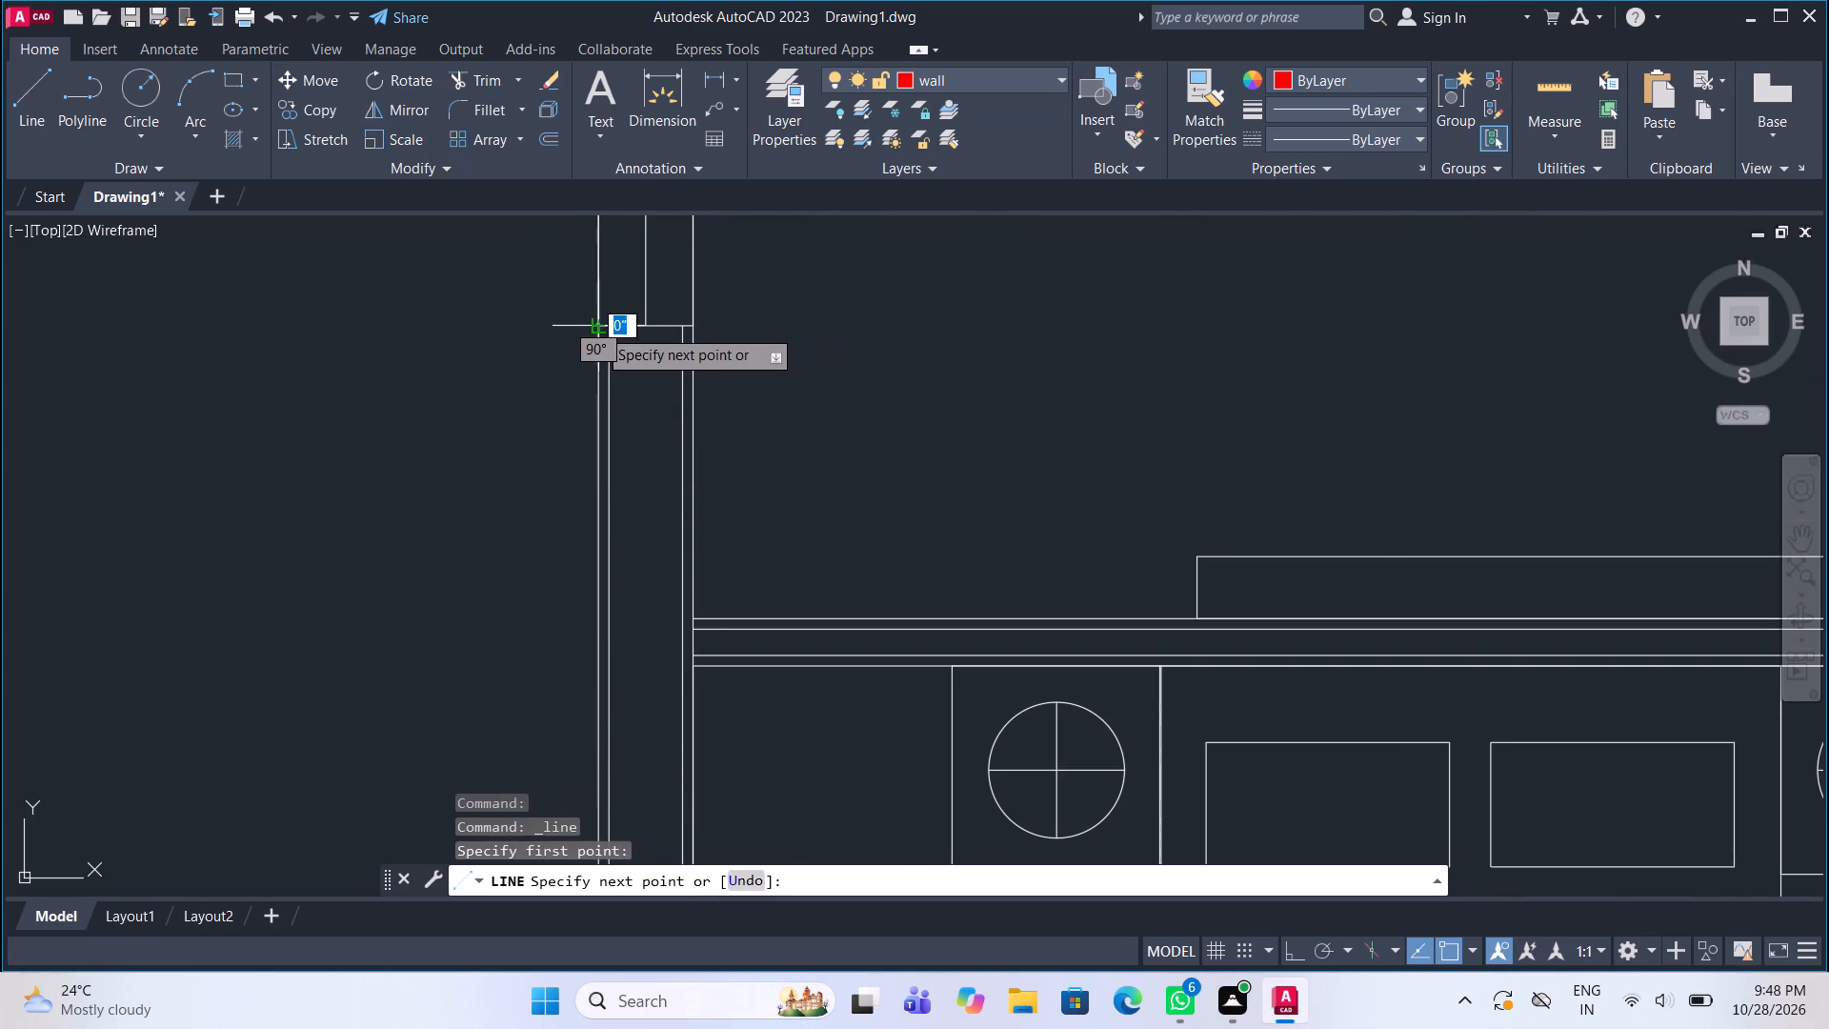
{"action": "scroll", "coordinate": [597, 328], "scroll_direction": "down", "scroll_amount": 3}
{"action": "scroll", "coordinate": [582, 485], "scroll_direction": "up", "scroll_amount": 3}
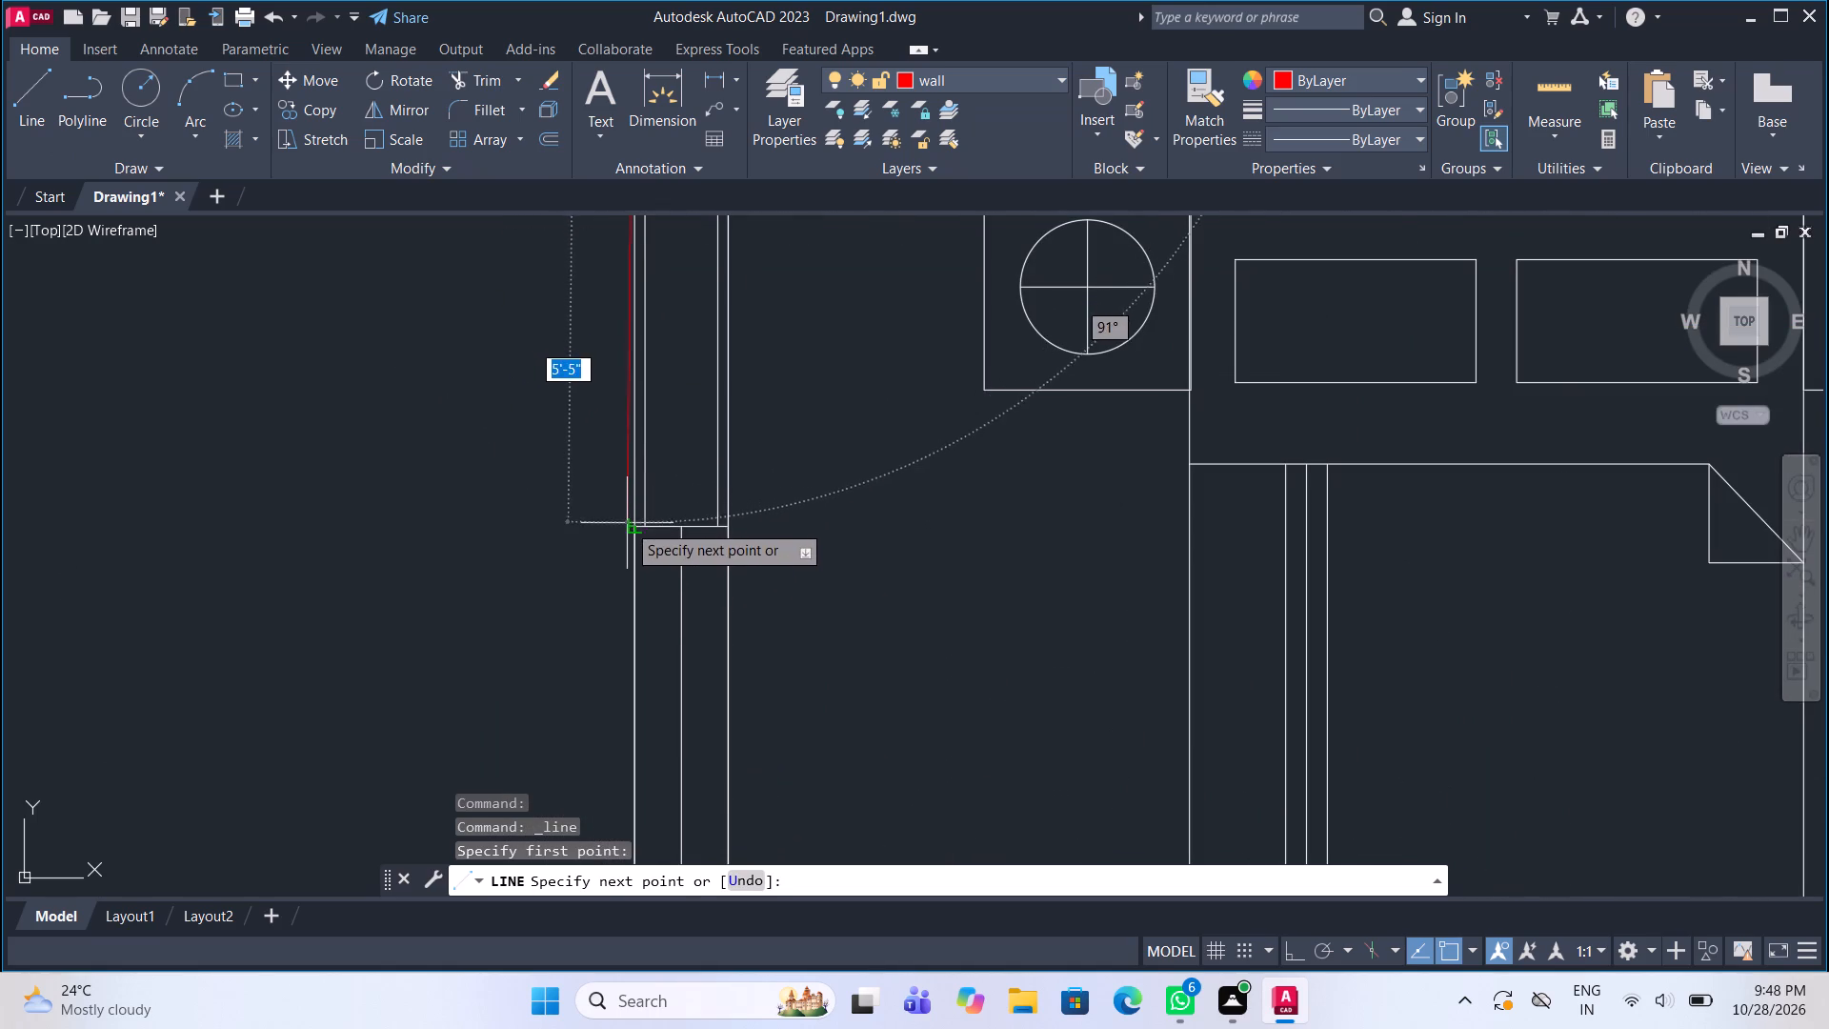
{"action": "left_click", "coordinate": [627, 528]}
Trace the lower bedroom's inner wall face from the left window's upper jamb, along the partition, and down the right-hand wall to the door opening.
{"action": "left_click", "coordinate": [30, 94]}
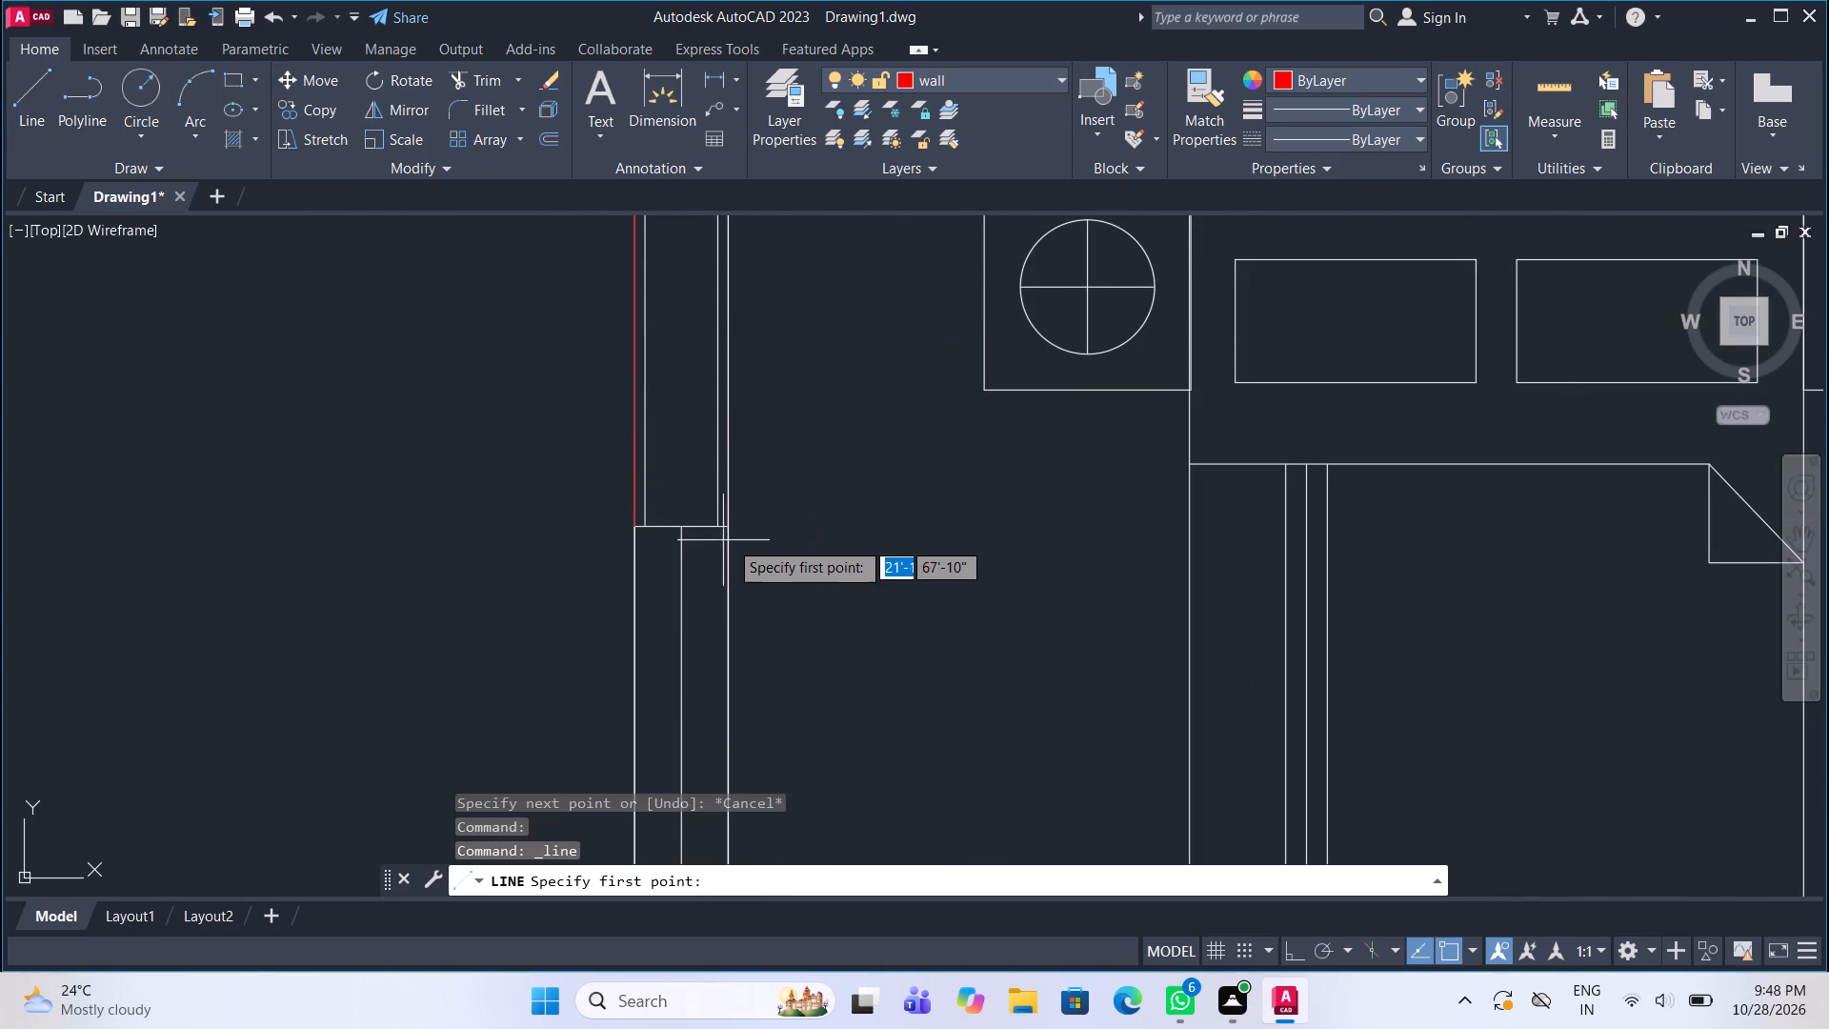
{"action": "left_click", "coordinate": [730, 530]}
{"action": "scroll", "coordinate": [730, 530], "scroll_direction": "down", "scroll_amount": 2}
{"action": "scroll", "coordinate": [743, 416], "scroll_direction": "up", "scroll_amount": 1}
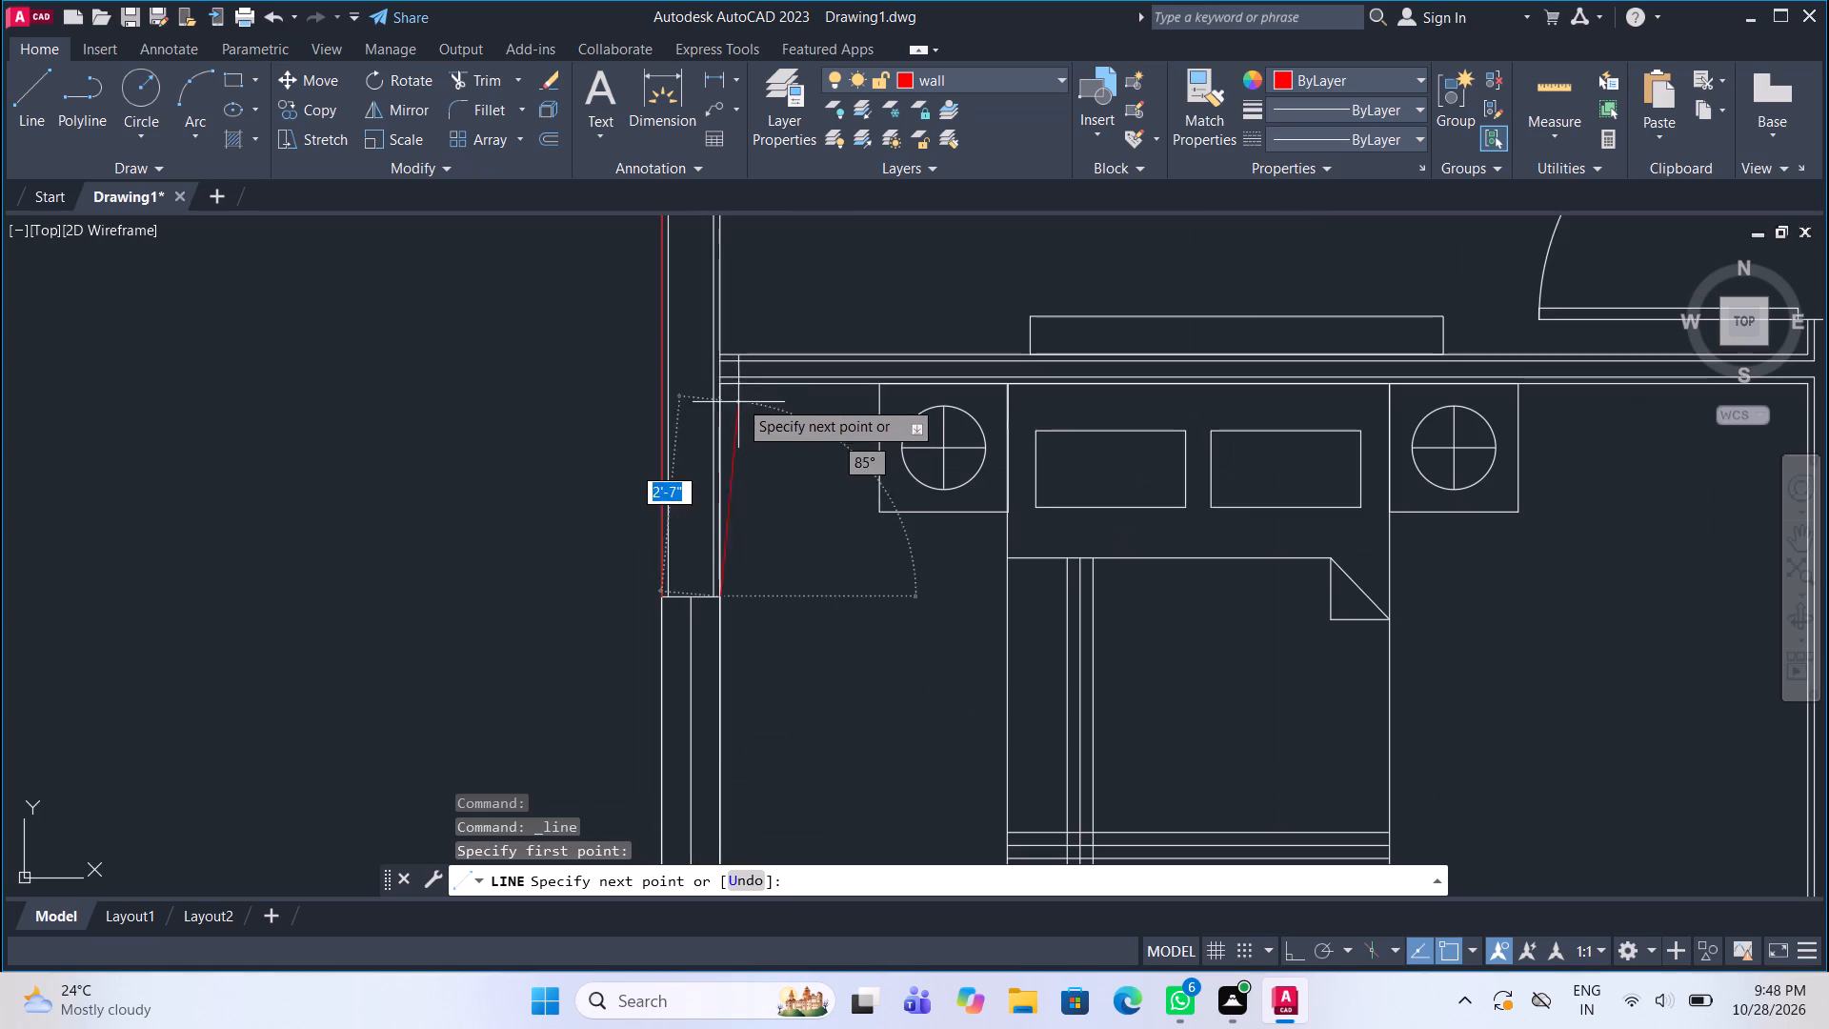
{"action": "middle_click_drag", "start_coordinate": [719, 311], "coordinate": [719, 382]}
{"action": "scroll", "coordinate": [717, 457], "scroll_direction": "up", "scroll_amount": 3}
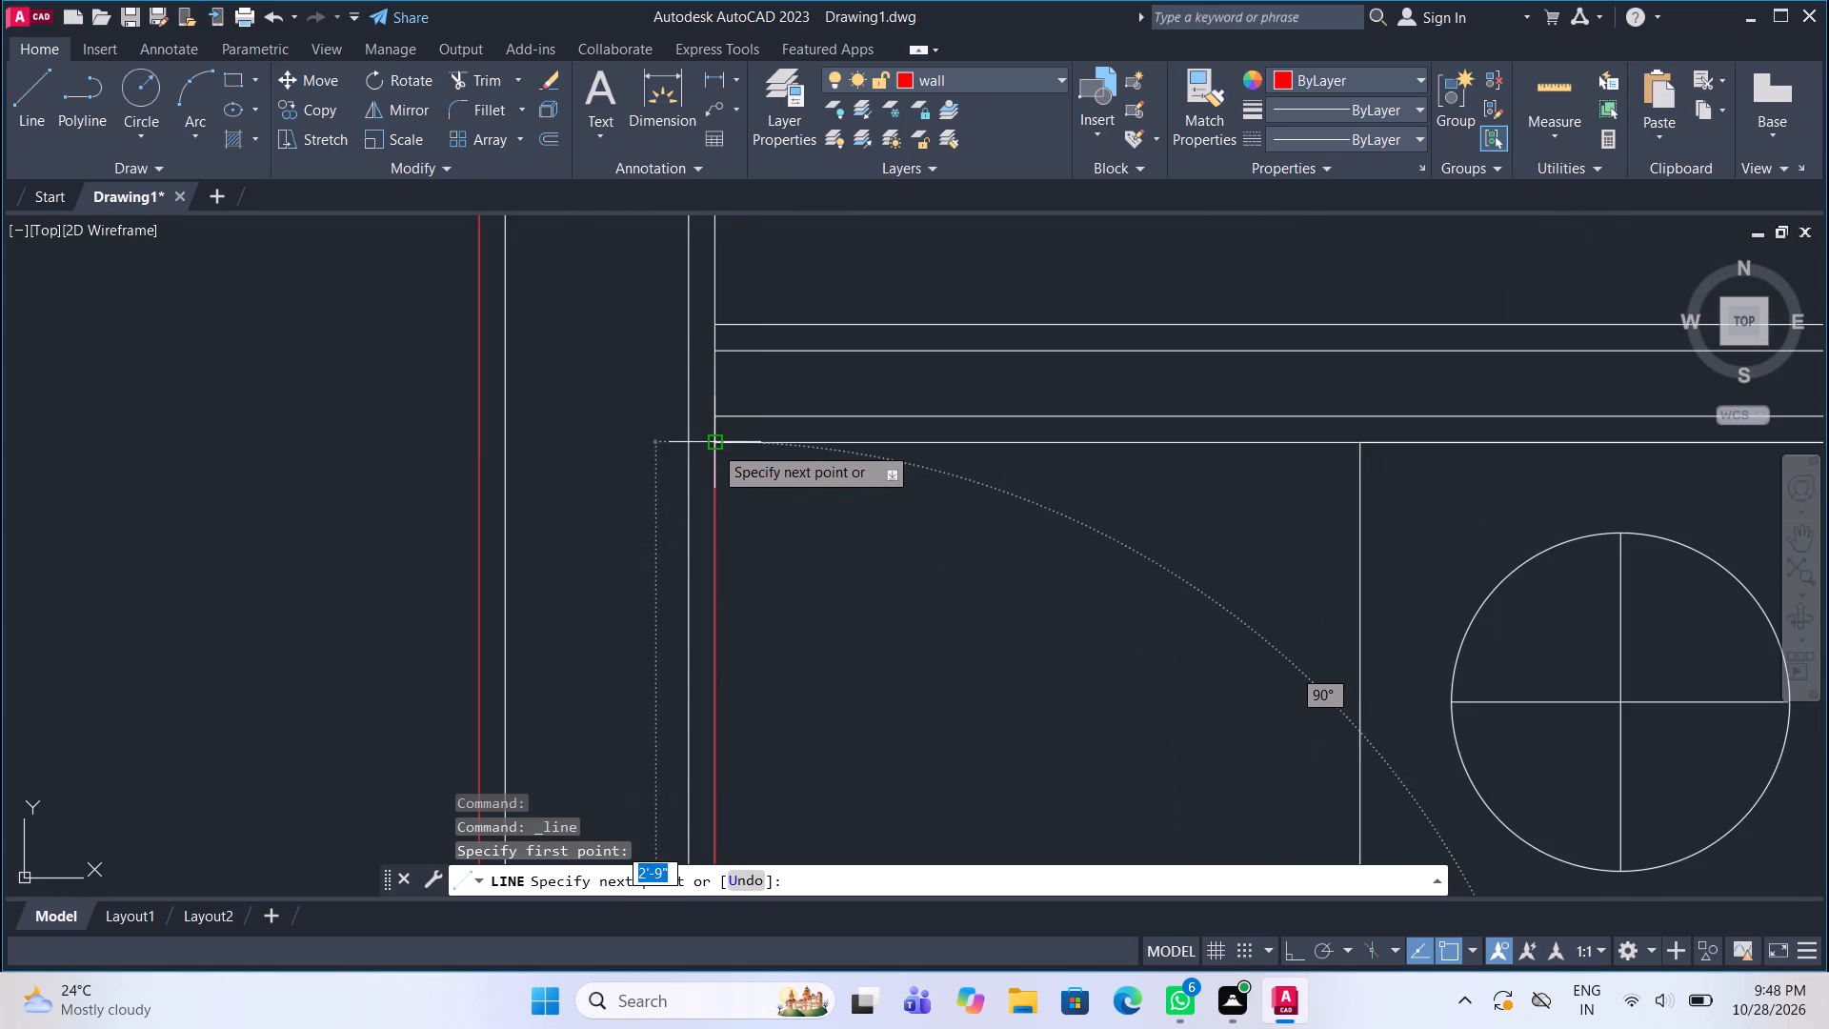
{"action": "left_click", "coordinate": [714, 445]}
{"action": "scroll", "coordinate": [714, 445], "scroll_direction": "down", "scroll_amount": 2}
{"action": "middle_click_drag", "start_coordinate": [887, 444], "coordinate": [575, 382]}
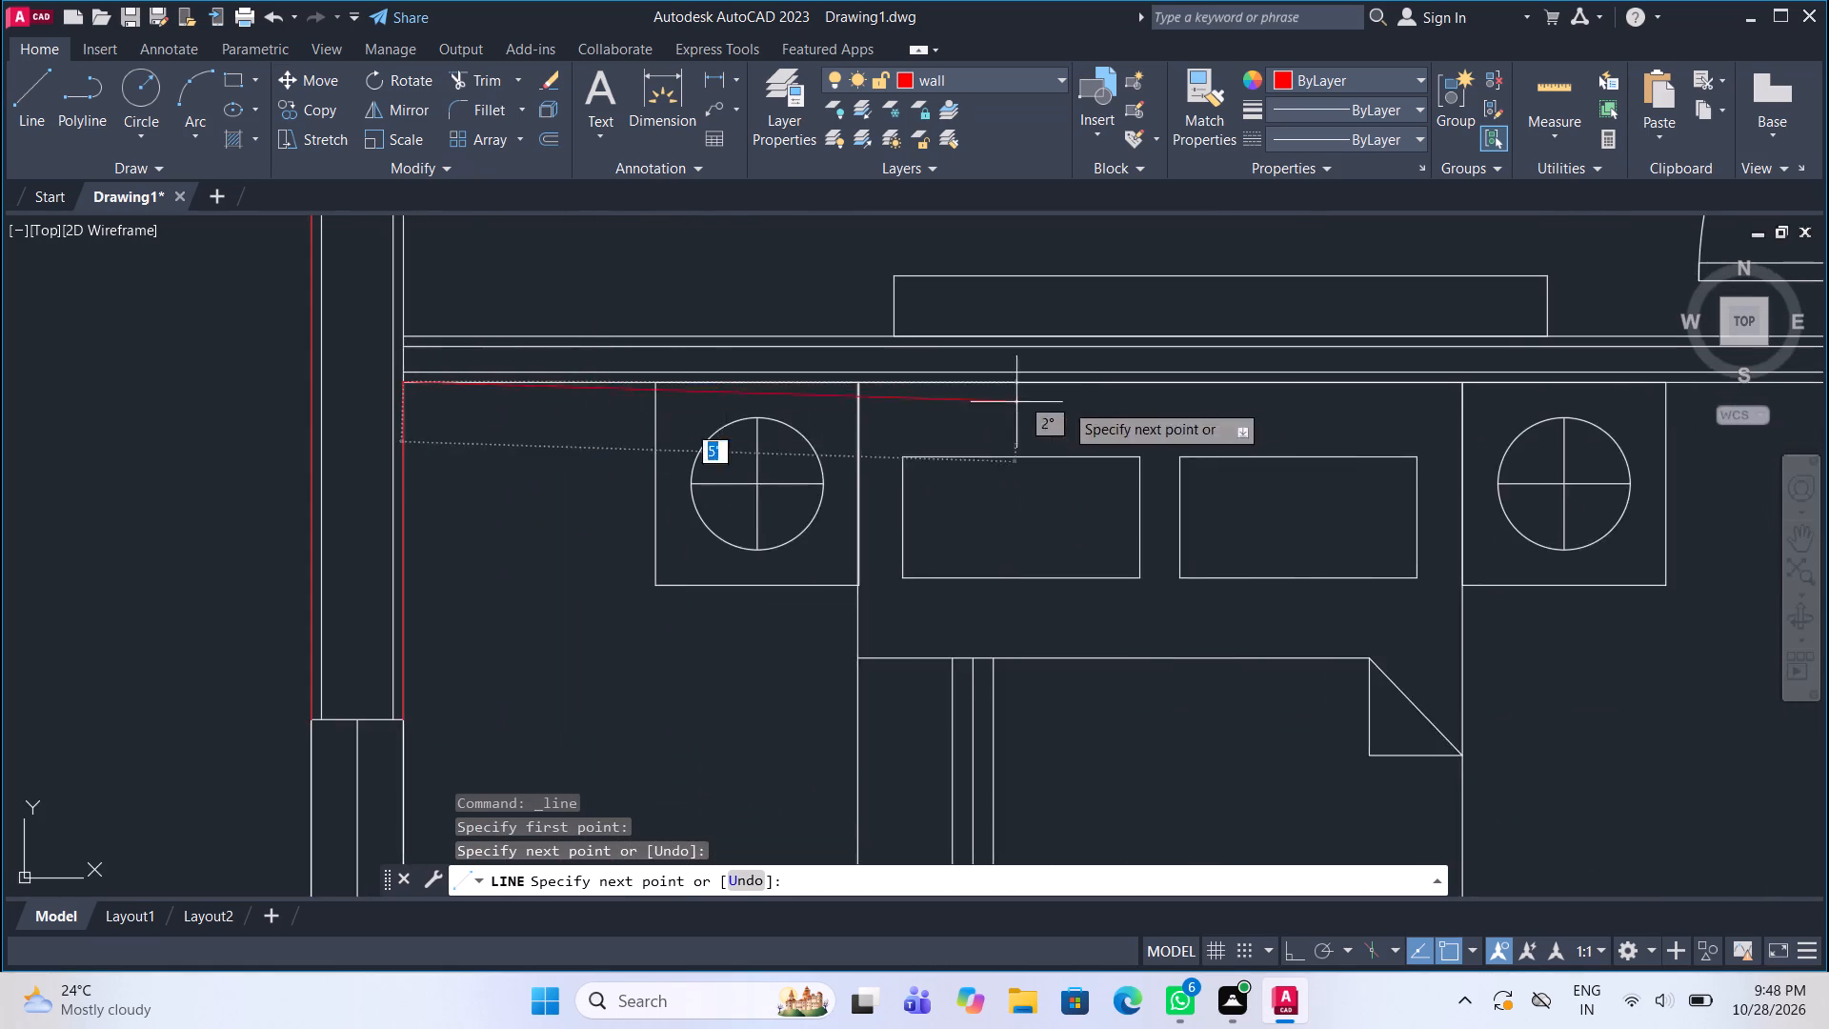
{"action": "middle_click_drag", "start_coordinate": [1078, 394], "coordinate": [174, 259]}
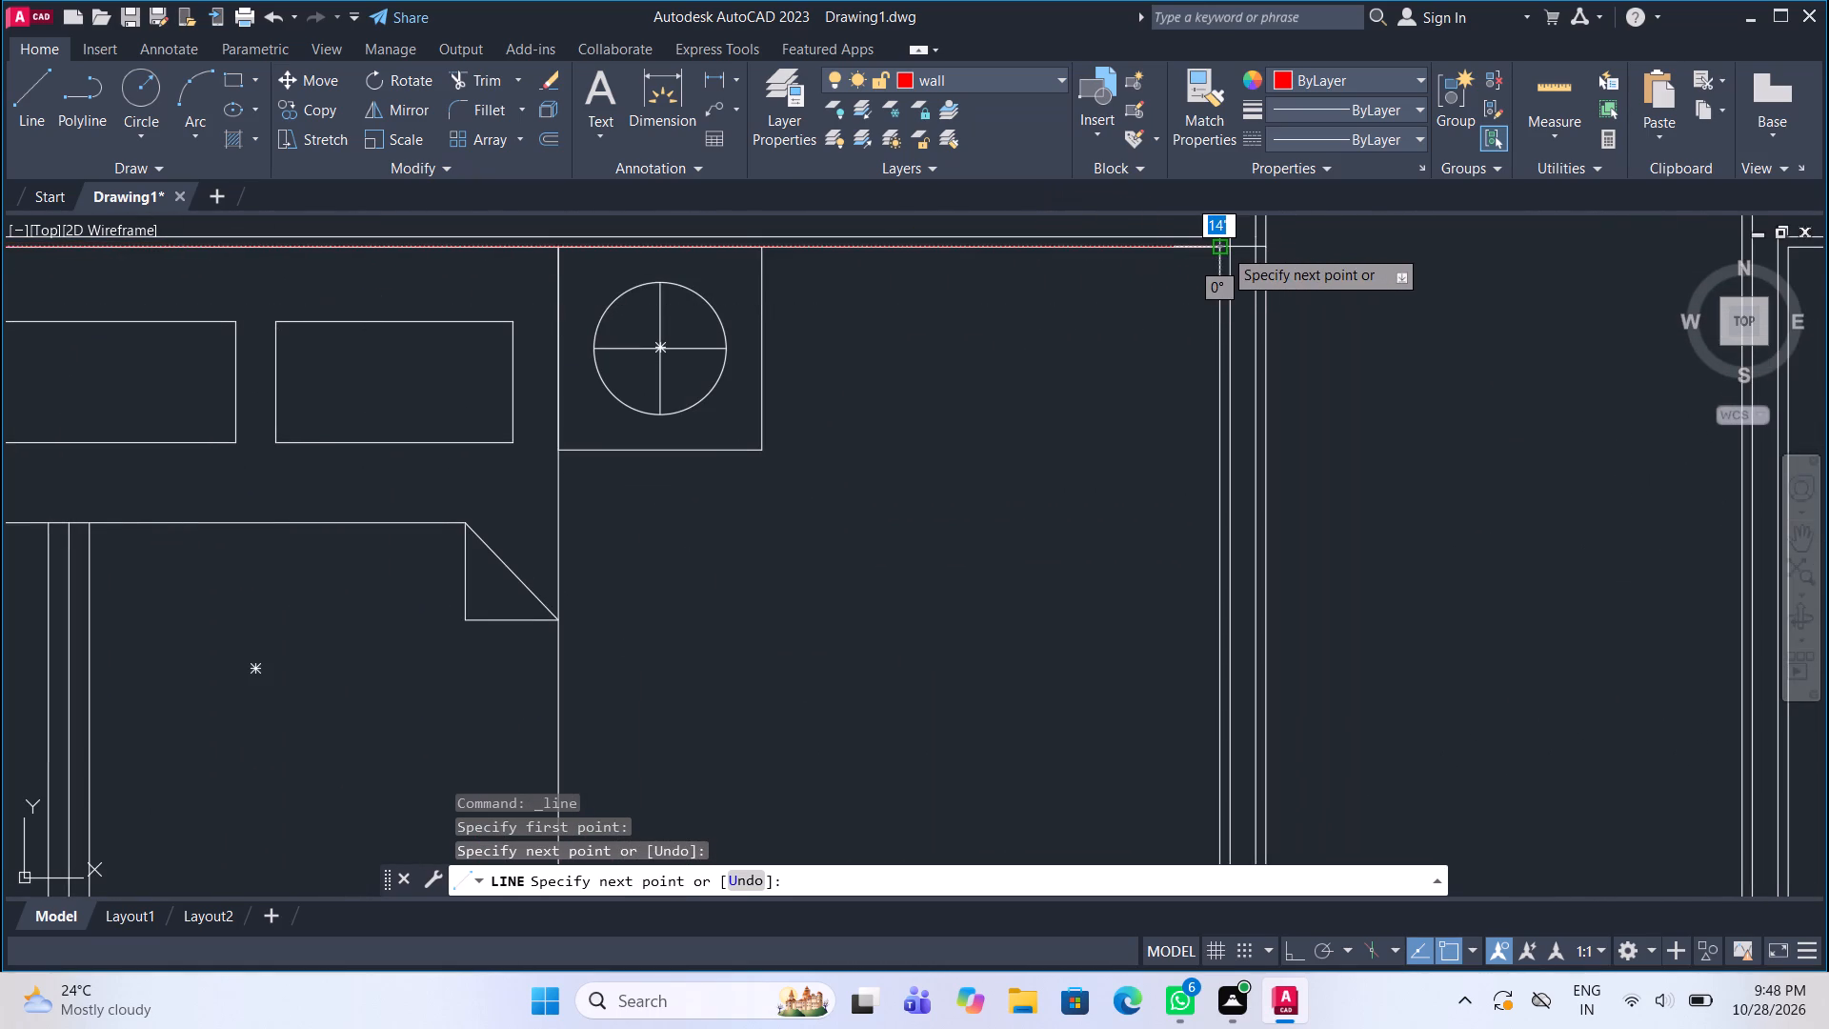
{"action": "left_click", "coordinate": [1220, 248]}
{"action": "scroll", "coordinate": [1070, 266], "scroll_direction": "down", "scroll_amount": 2}
{"action": "middle_click_drag", "start_coordinate": [1108, 461], "coordinate": [1083, 377]}
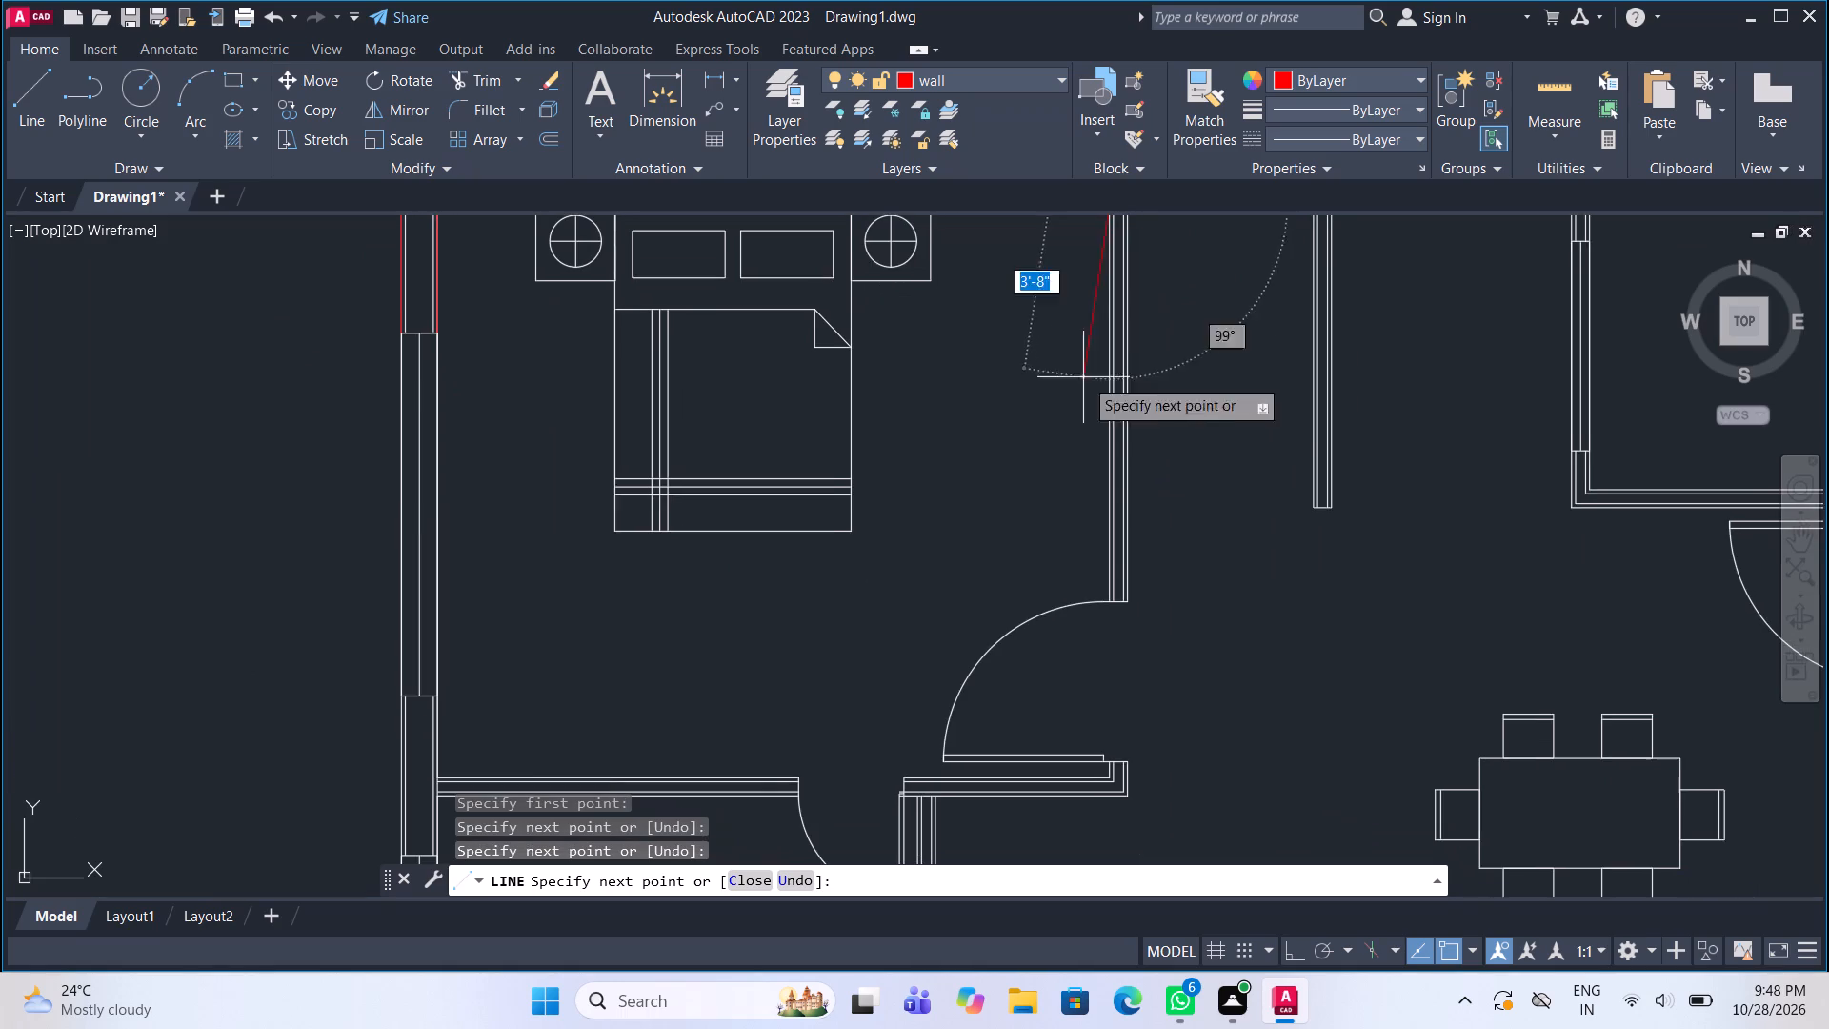
{"action": "scroll", "coordinate": [1101, 588], "scroll_direction": "up", "scroll_amount": 3}
{"action": "left_click", "coordinate": [1113, 561]}
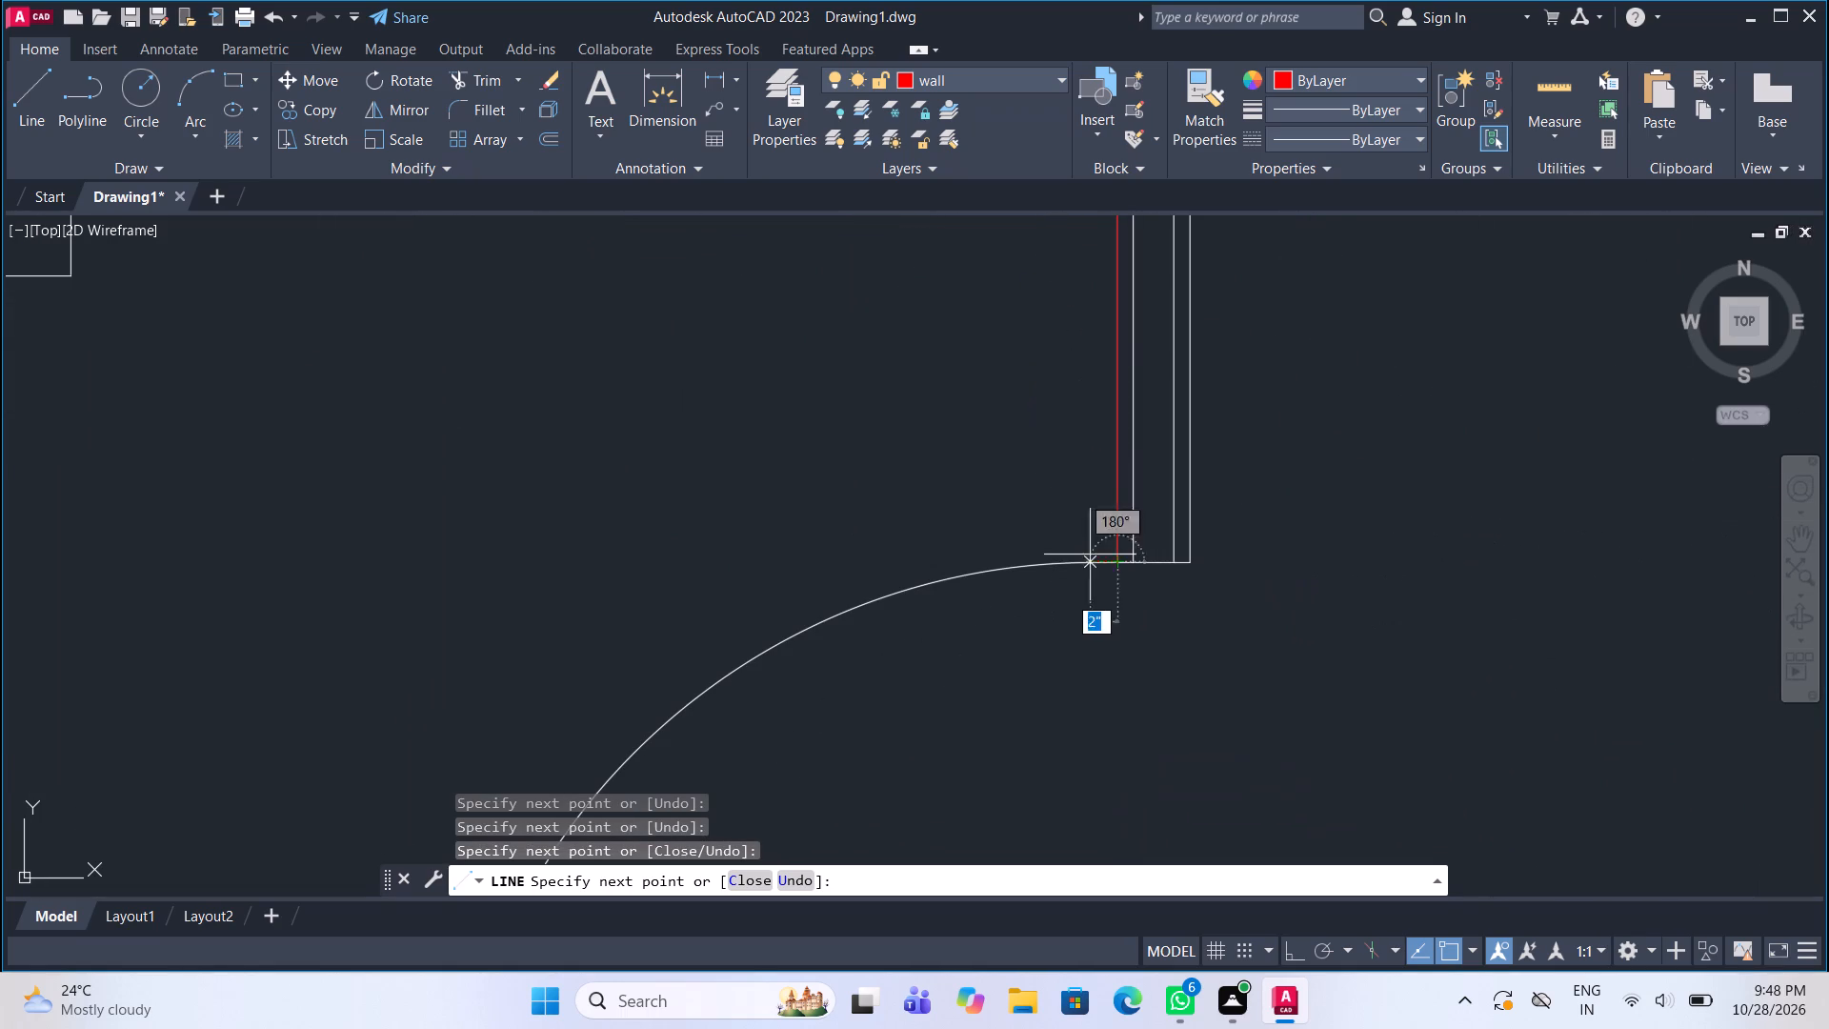
Draw the corridor-side wall face line from the lower bedroom door opening up to the upper bedroom door opening.
{"action": "left_click", "coordinate": [25, 107]}
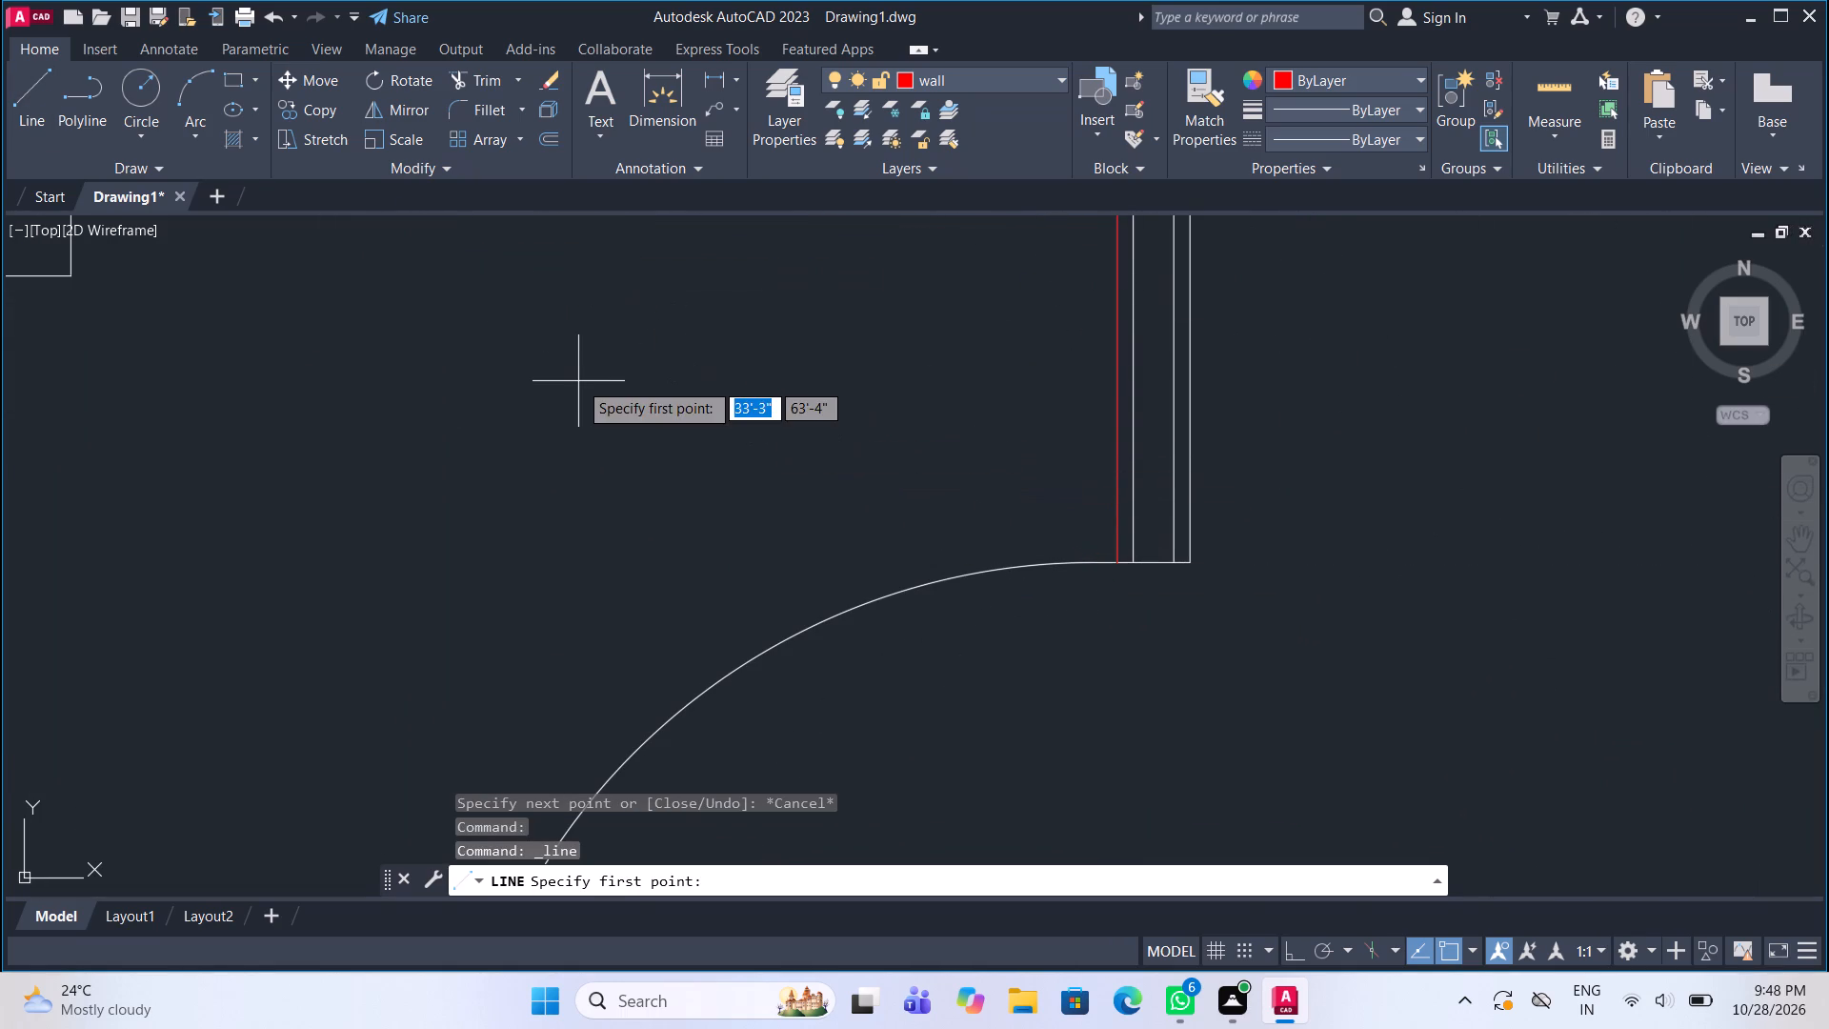
{"action": "left_click", "coordinate": [1193, 563]}
{"action": "scroll", "coordinate": [1186, 649], "scroll_direction": "down", "scroll_amount": 3}
{"action": "middle_click_drag", "start_coordinate": [1199, 257], "coordinate": [1193, 596]}
{"action": "scroll", "coordinate": [1184, 544], "scroll_direction": "up", "scroll_amount": 3}
{"action": "left_click", "coordinate": [1147, 508]}
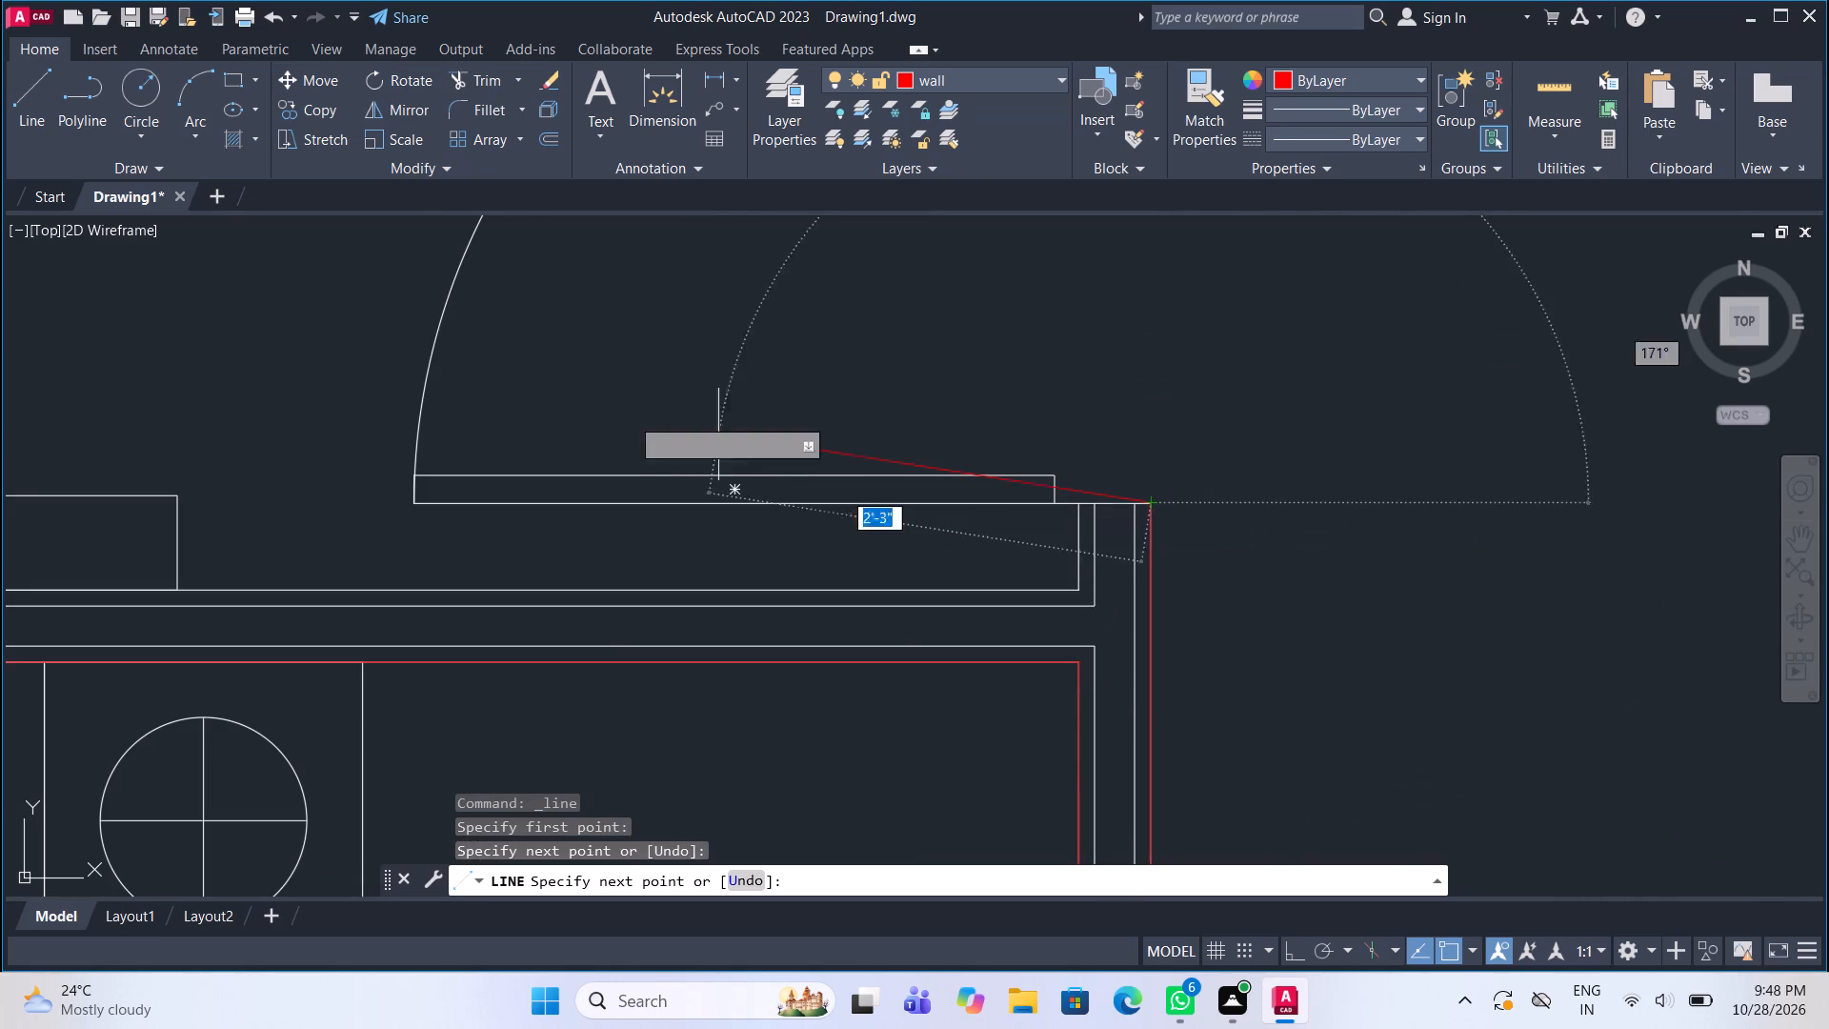
Trace the upper bedroom's inner wall face from the door opening to the corner, along the partition, and up to the left window's lower jamb.
{"action": "left_click", "coordinate": [20, 106]}
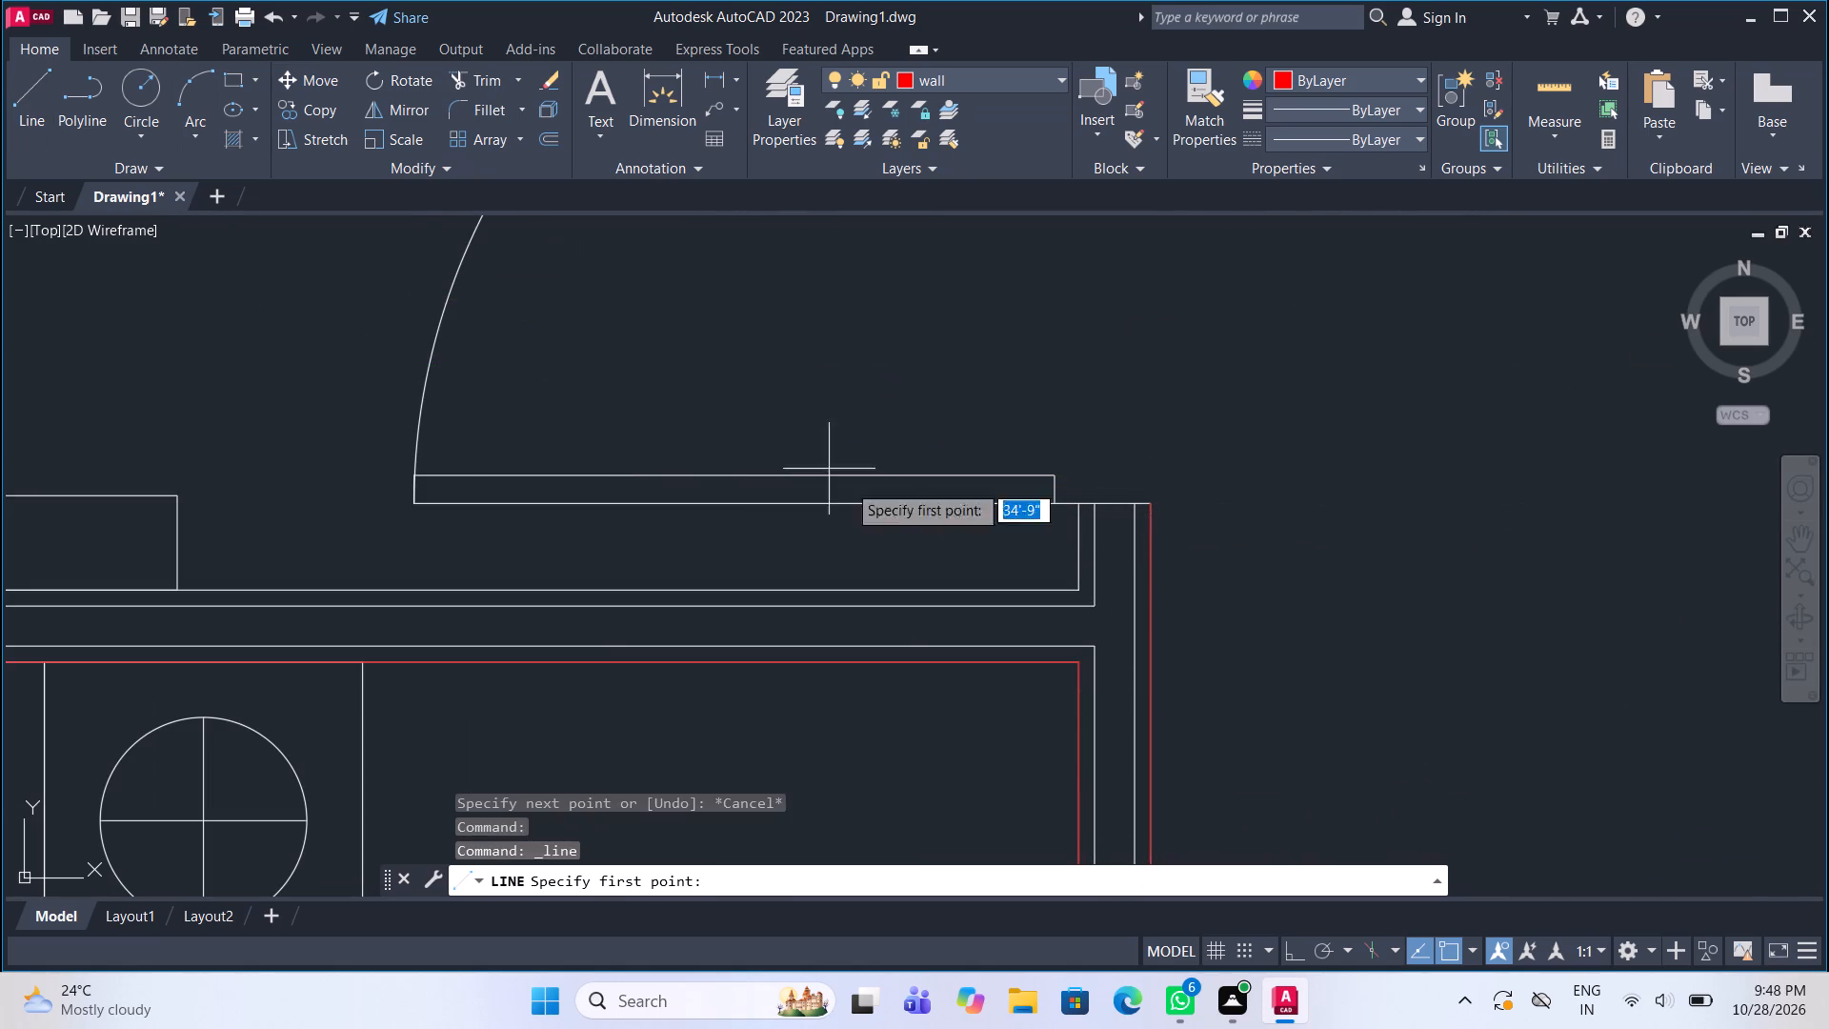
{"action": "left_click", "coordinate": [1071, 588]}
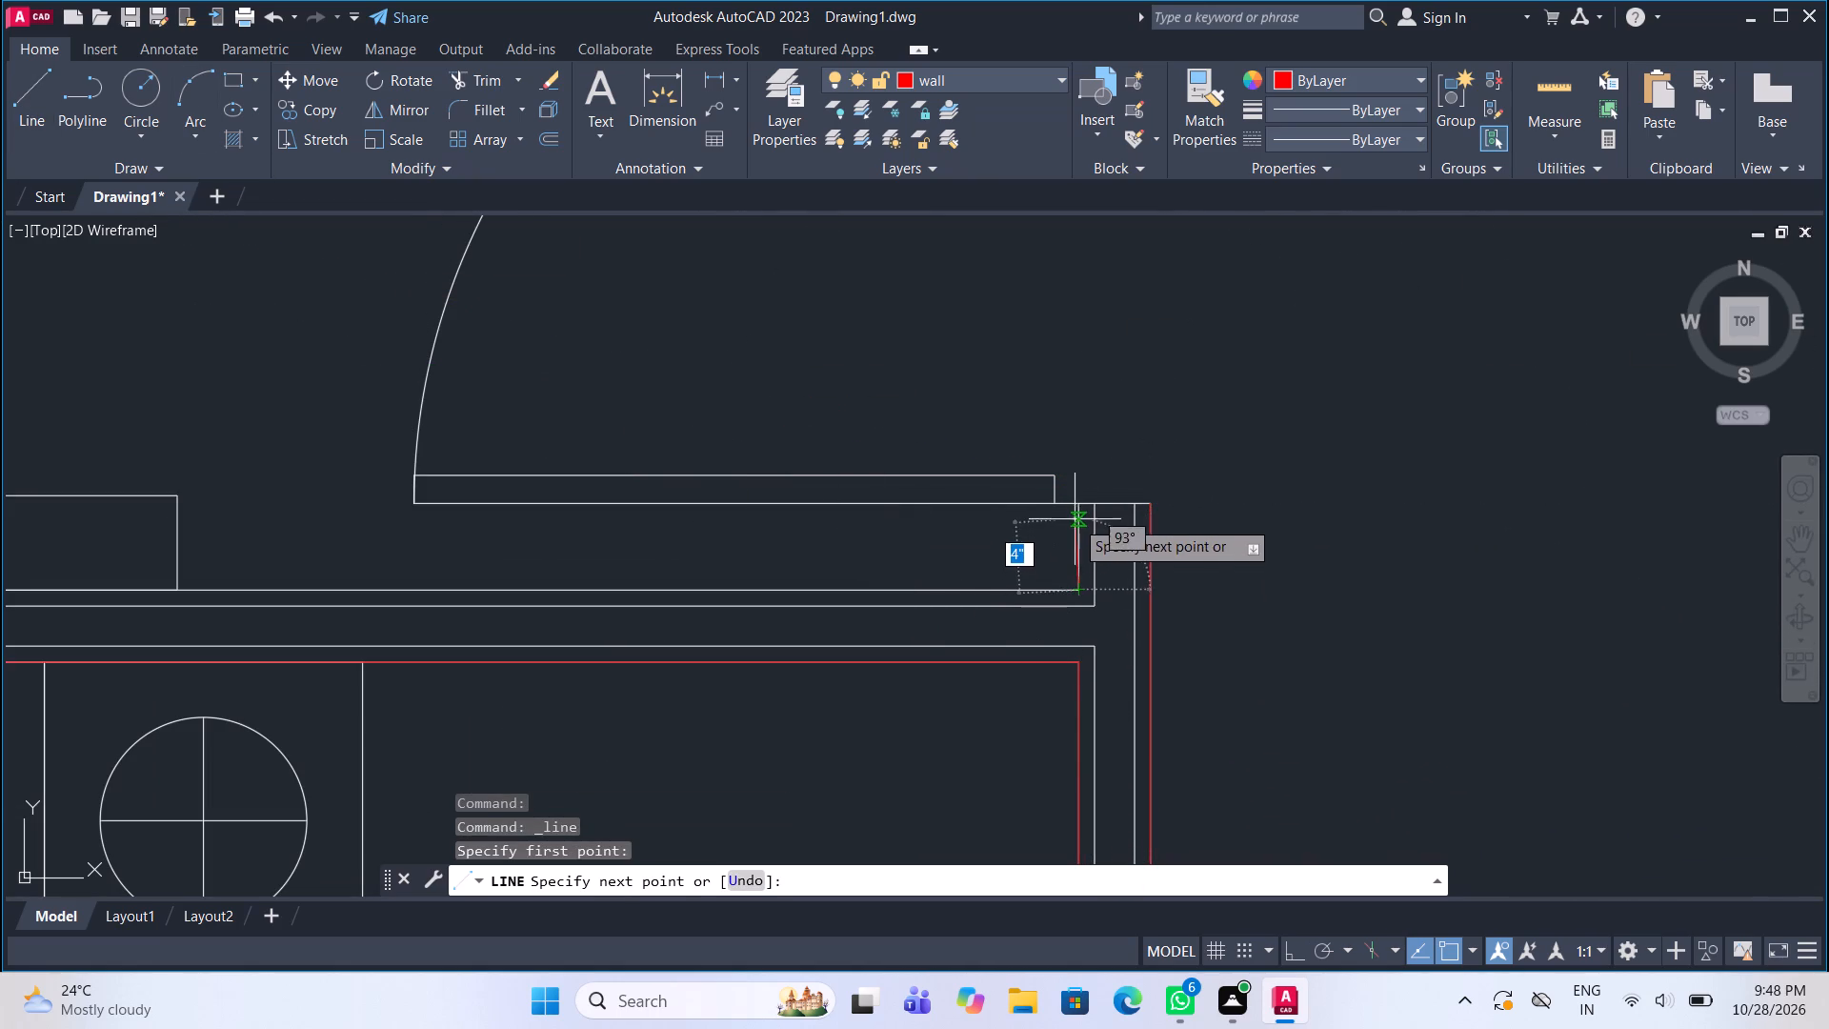
{"action": "left_click", "coordinate": [1074, 508]}
{"action": "left_click", "coordinate": [18, 101]}
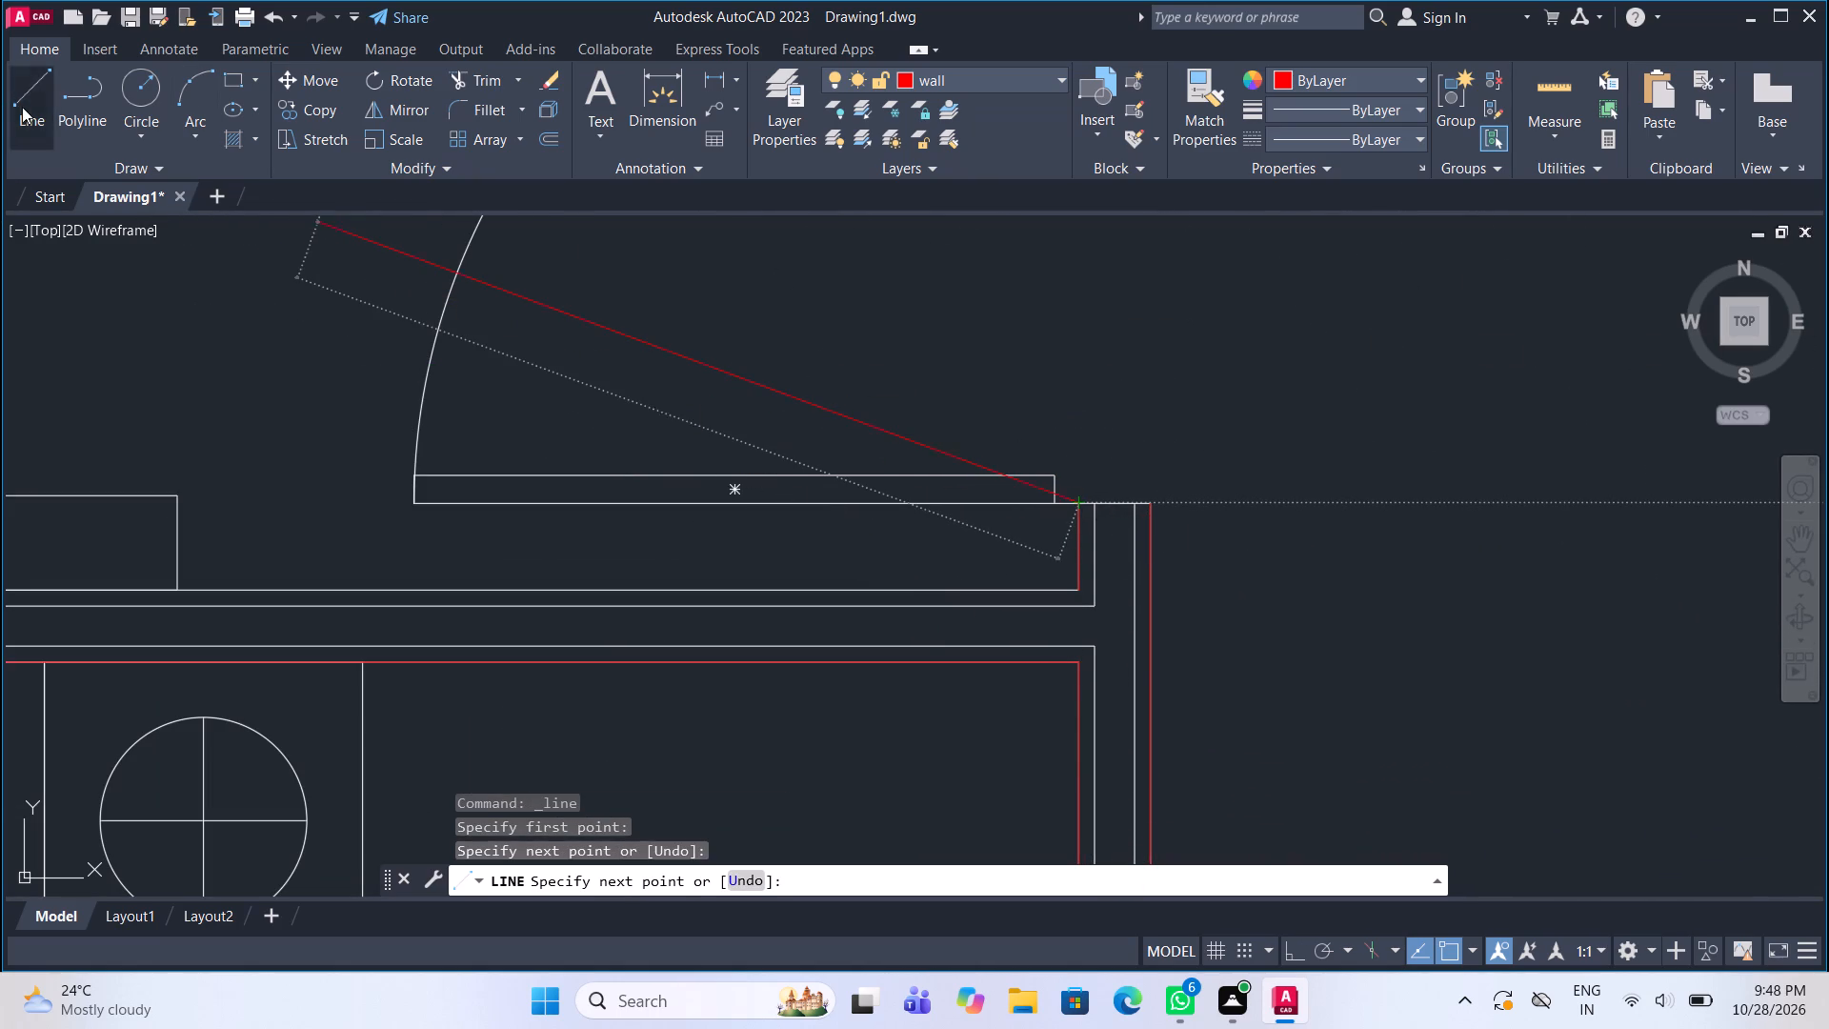
{"action": "left_click", "coordinate": [1078, 589]}
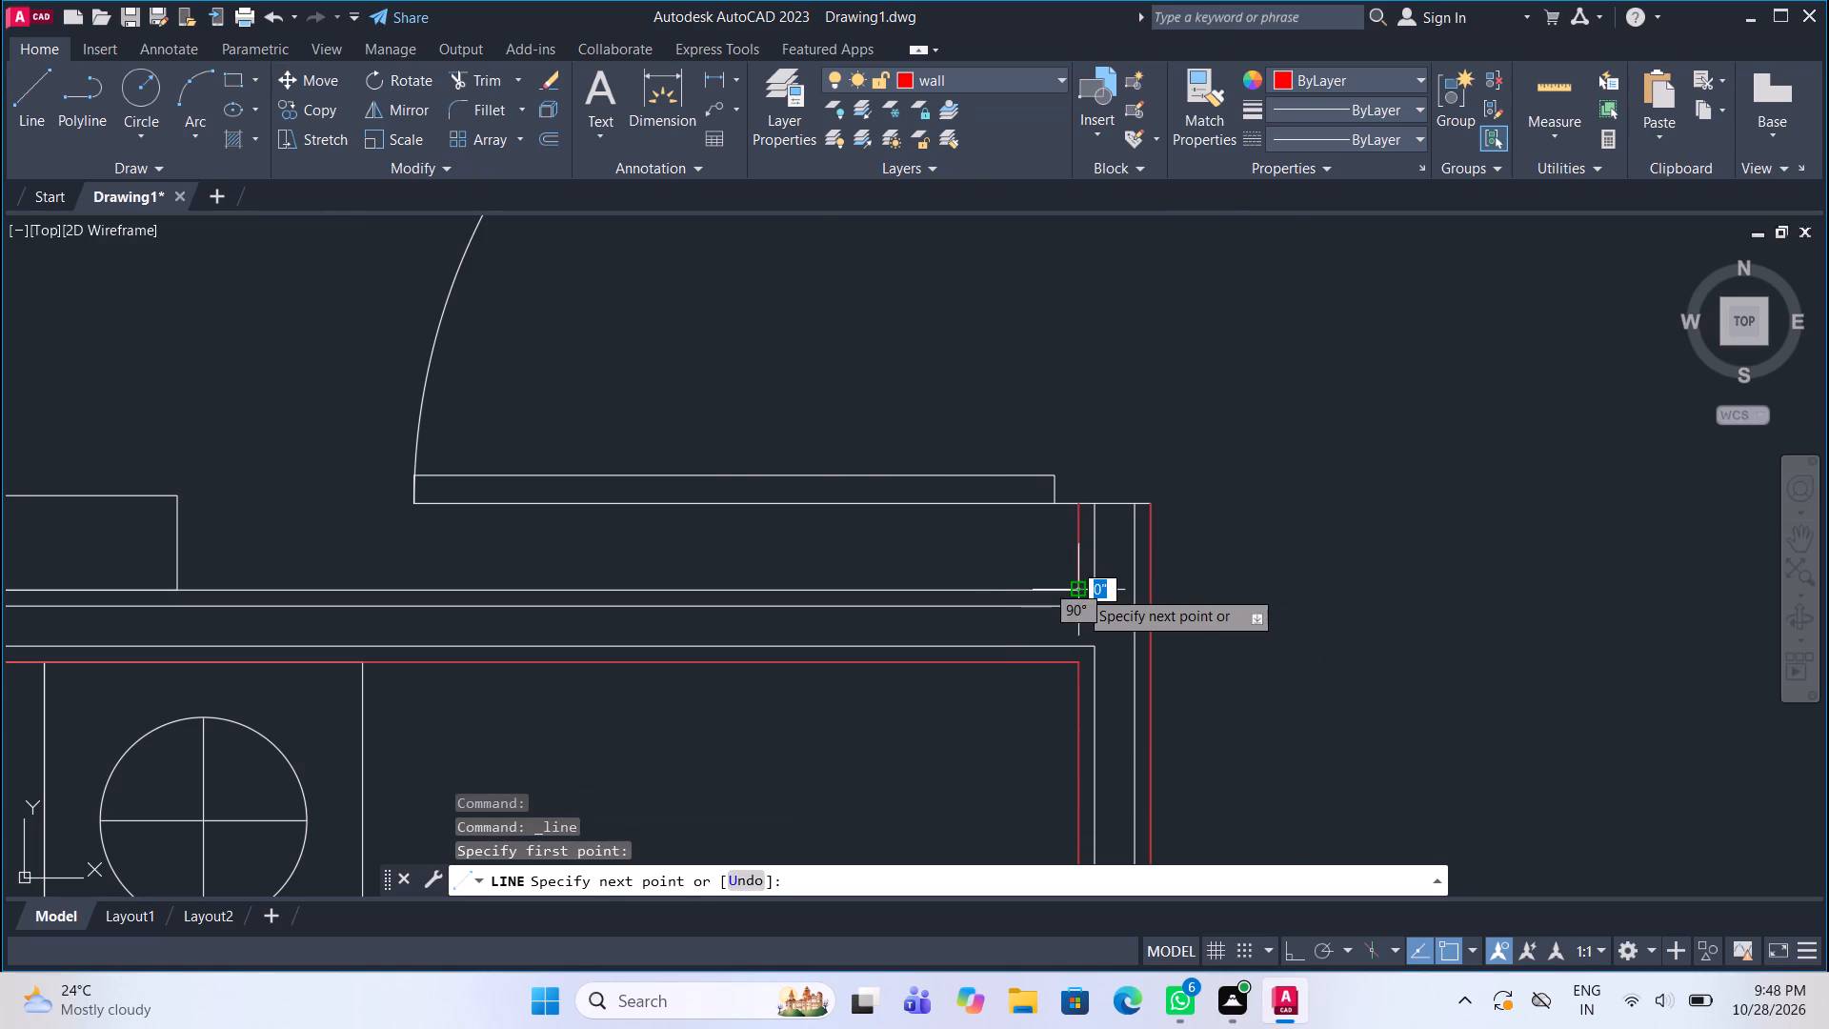
{"action": "scroll", "coordinate": [1078, 589], "scroll_direction": "down", "scroll_amount": 3}
{"action": "scroll", "coordinate": [383, 595], "scroll_direction": "up", "scroll_amount": 2}
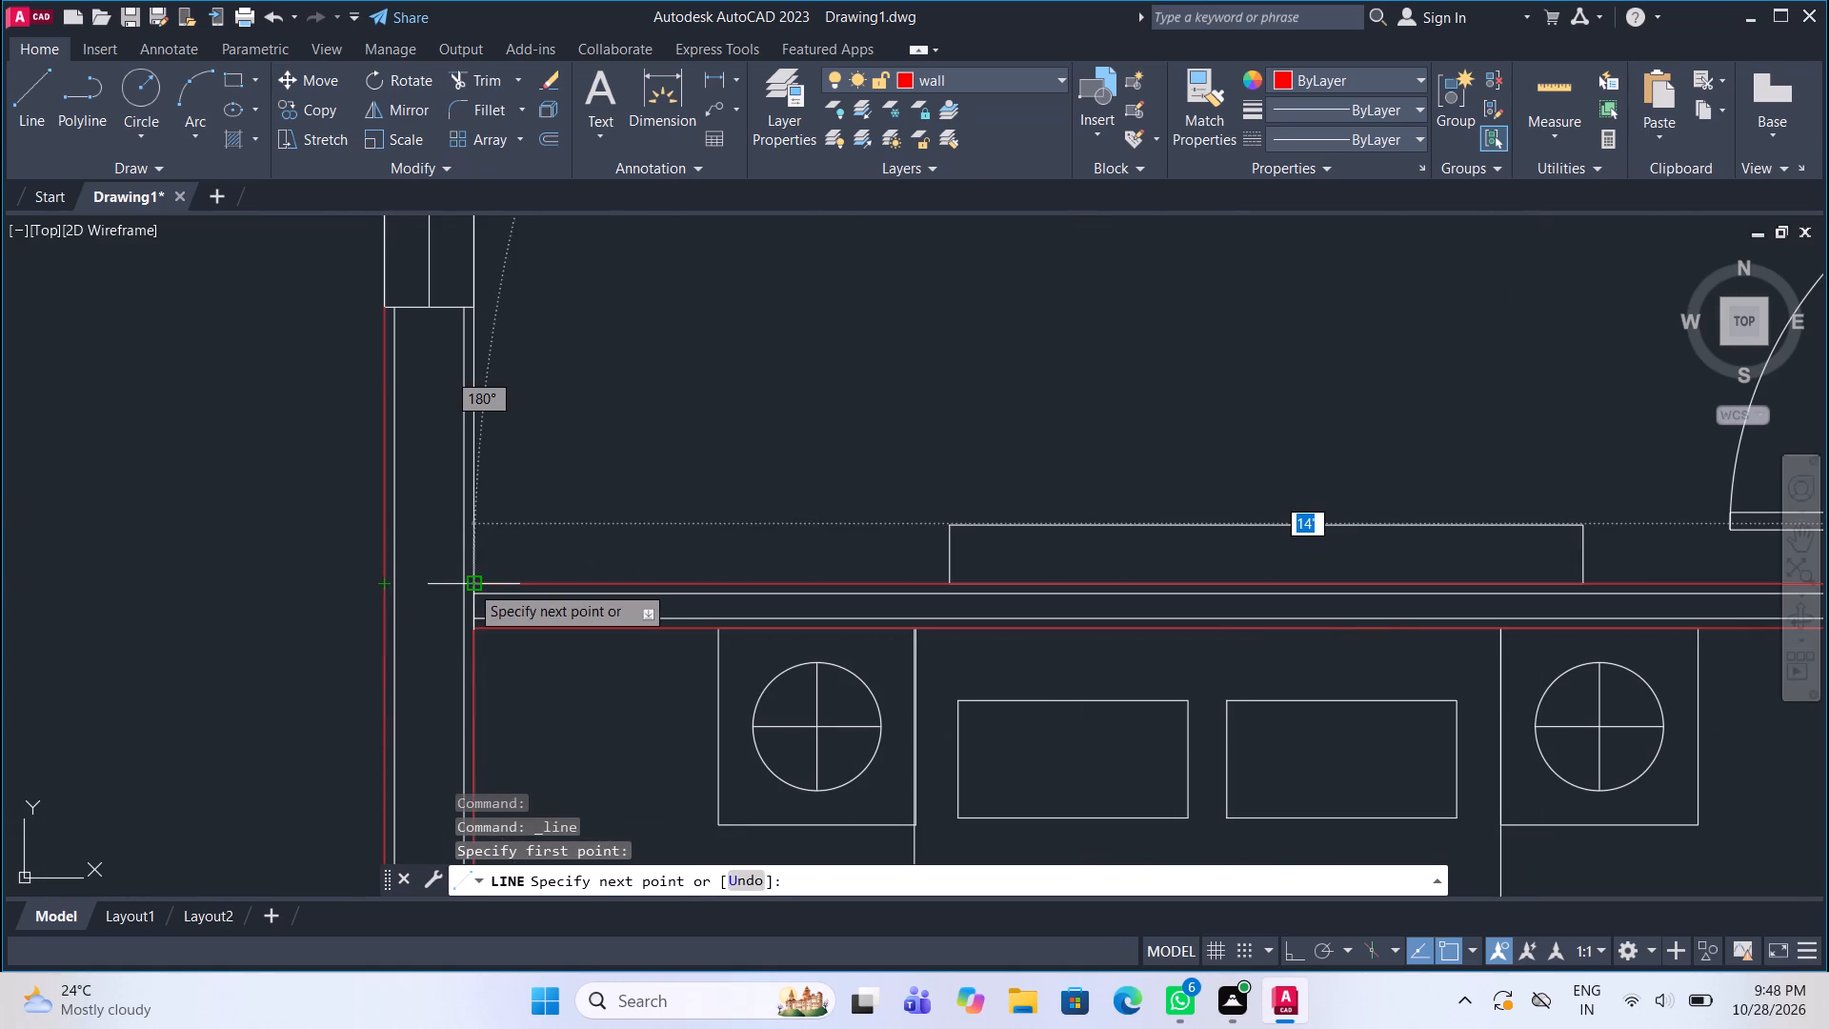
{"action": "left_click", "coordinate": [470, 584]}
{"action": "left_click", "coordinate": [469, 310]}
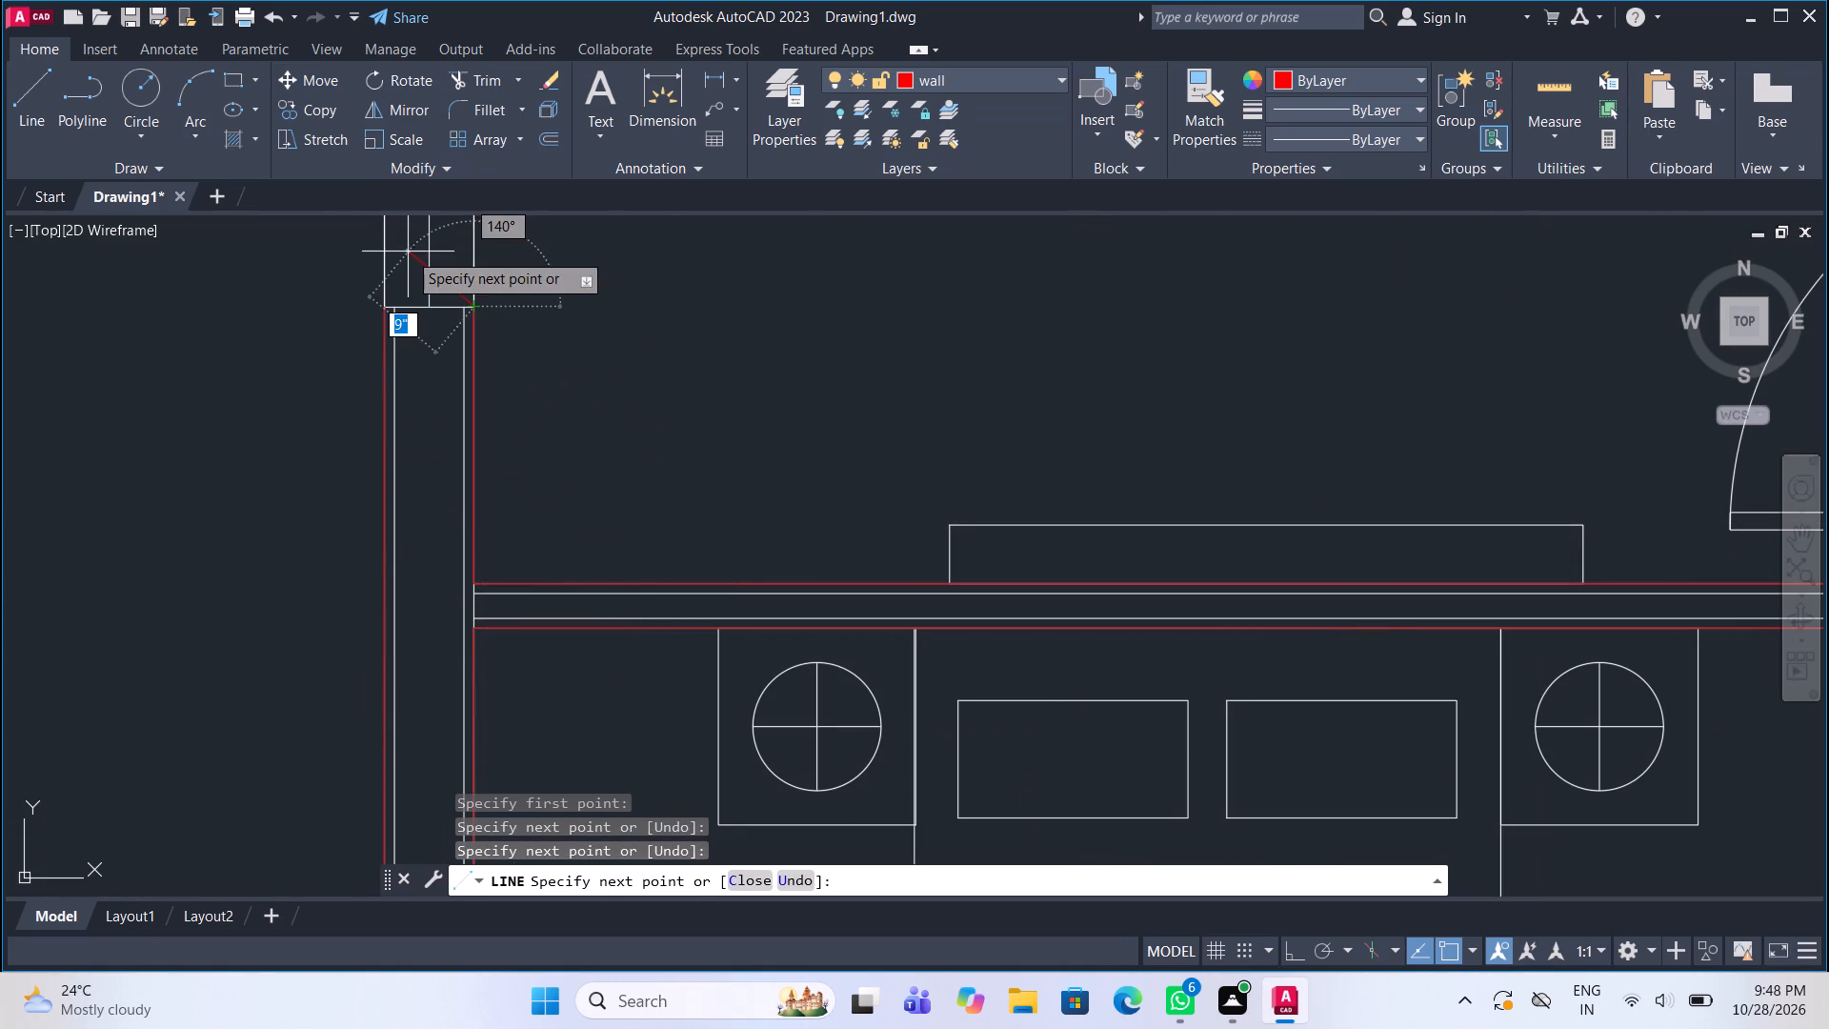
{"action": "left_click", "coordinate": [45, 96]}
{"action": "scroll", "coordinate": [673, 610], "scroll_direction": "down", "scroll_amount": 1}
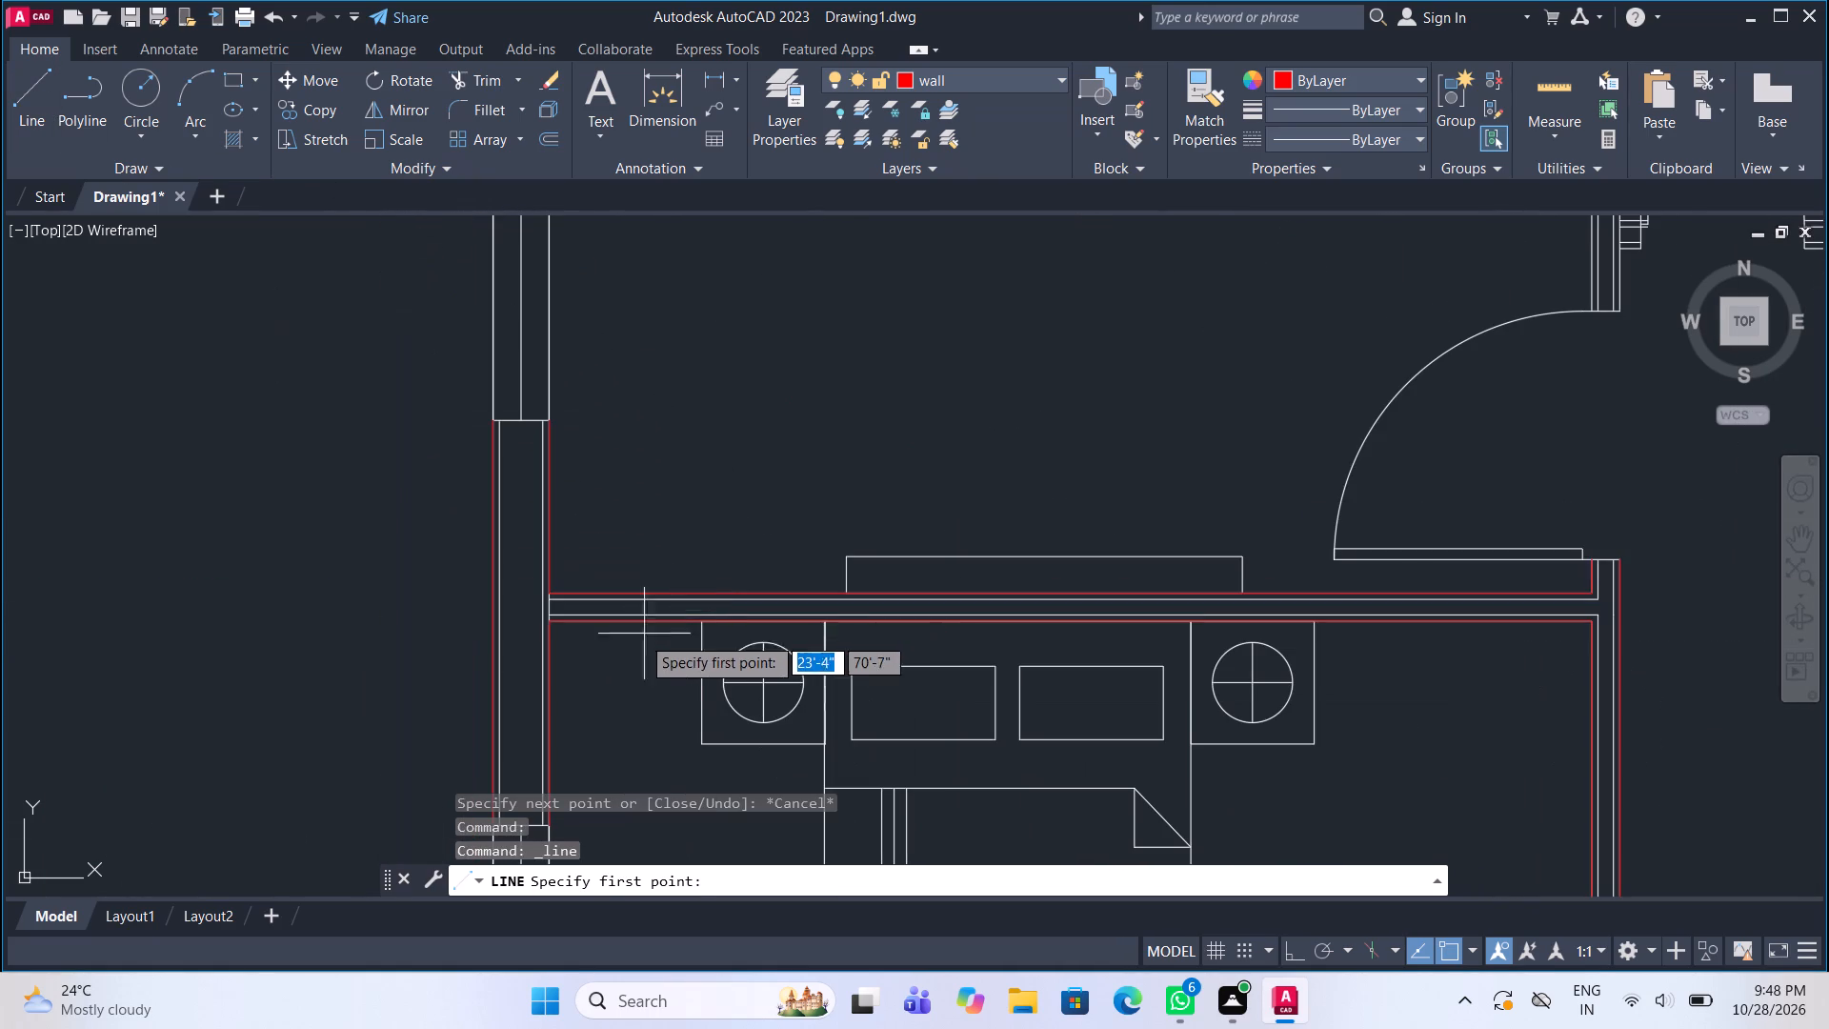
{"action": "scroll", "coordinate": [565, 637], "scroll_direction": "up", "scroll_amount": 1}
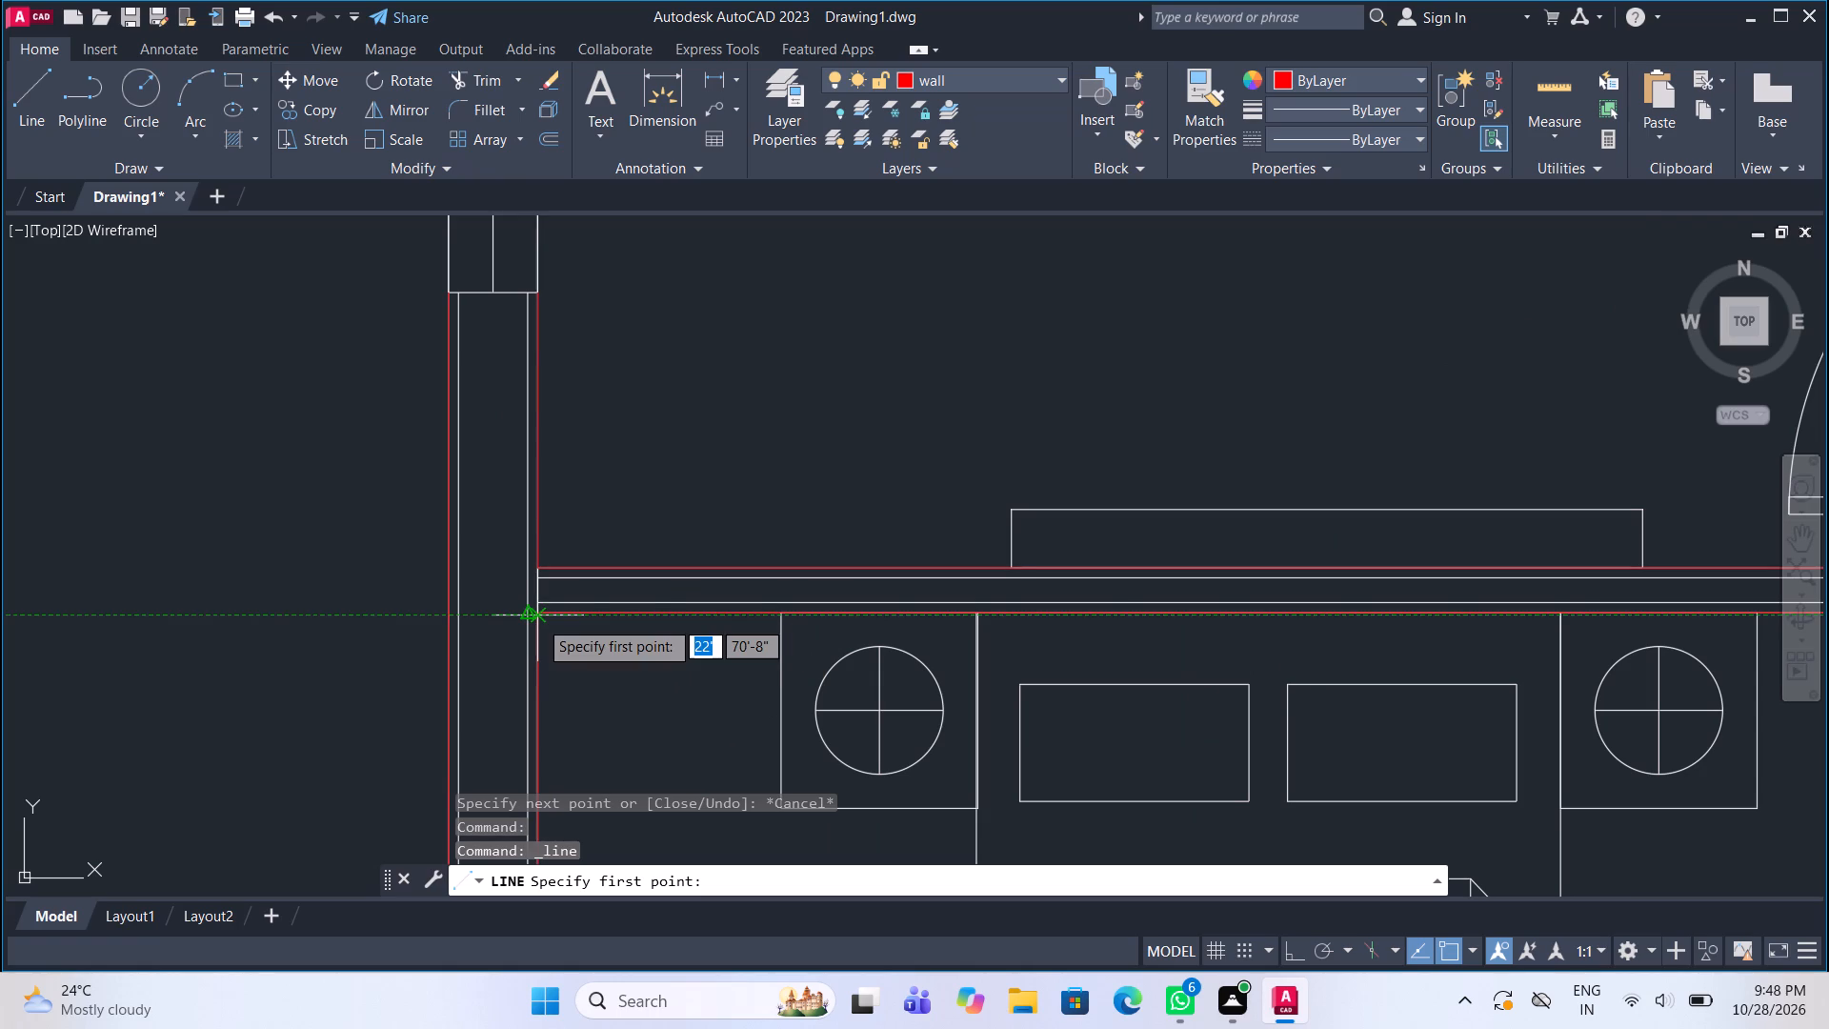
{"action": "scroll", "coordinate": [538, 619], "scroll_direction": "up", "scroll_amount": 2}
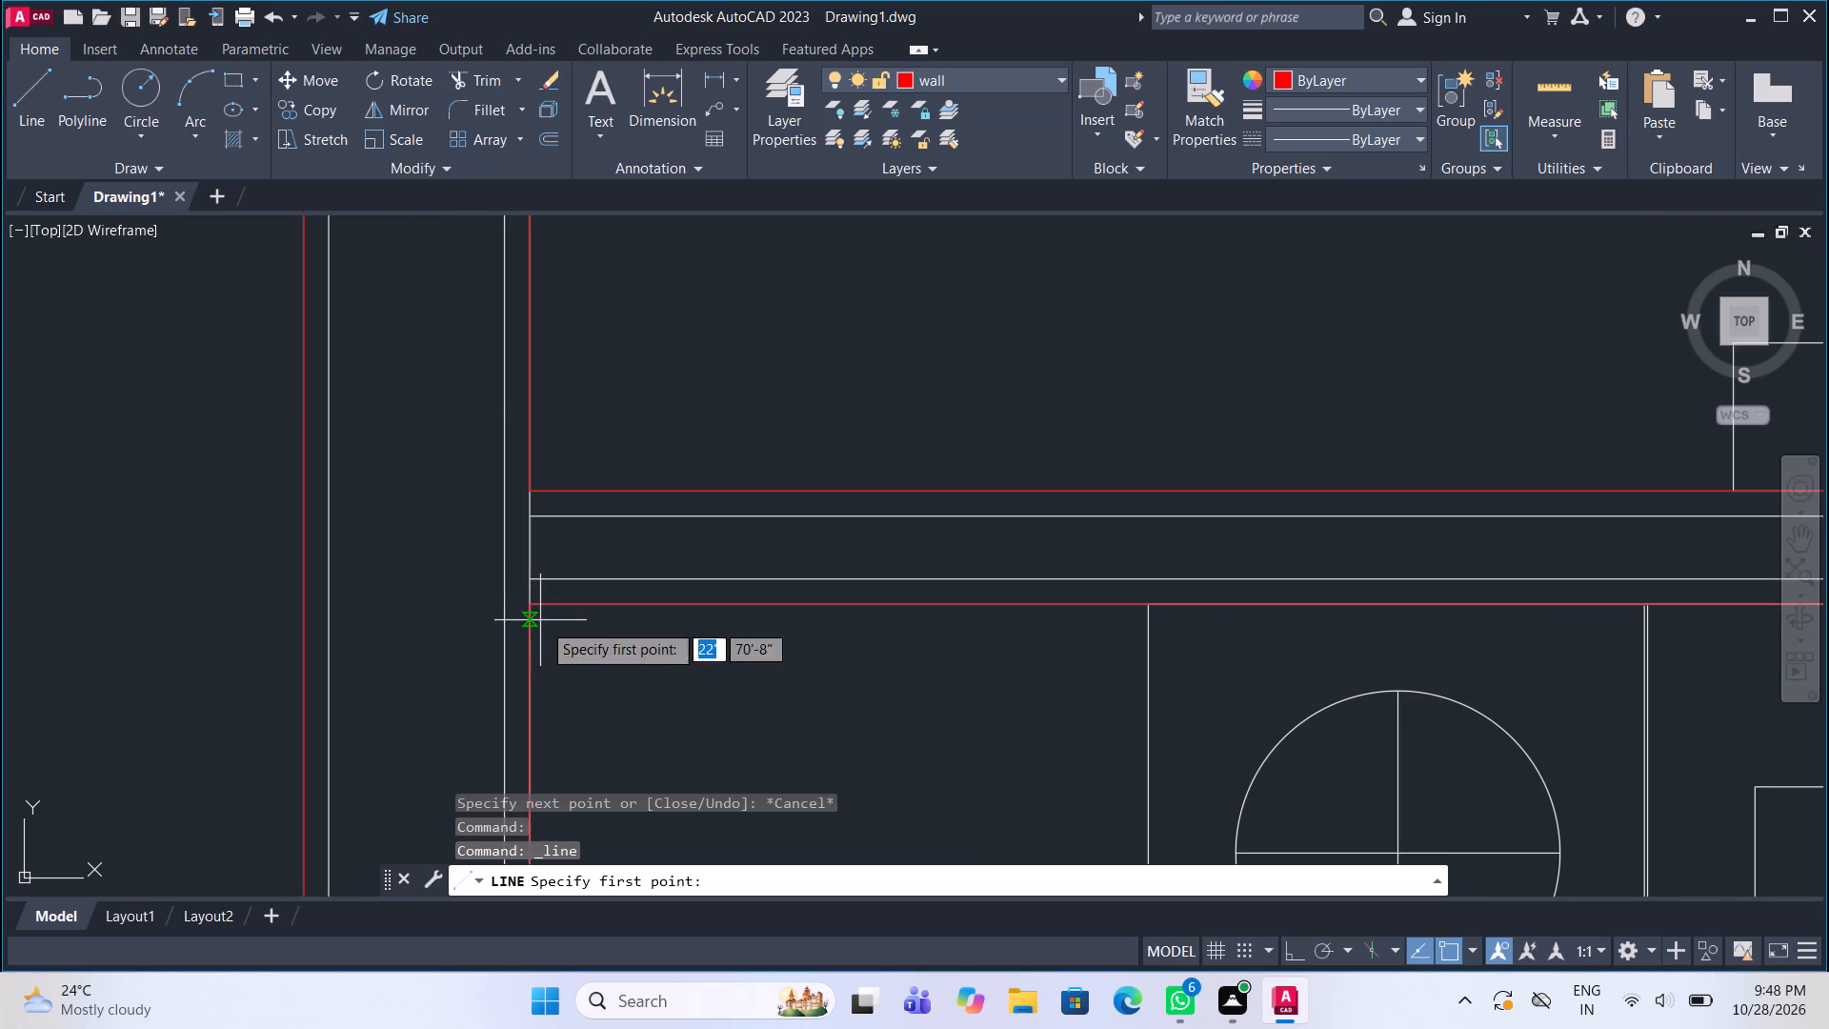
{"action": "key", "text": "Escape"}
Trim the three leftover vertical line pieces crossing the bedroom partition's thickness where it meets the left wall.
{"action": "left_click", "coordinate": [479, 71]}
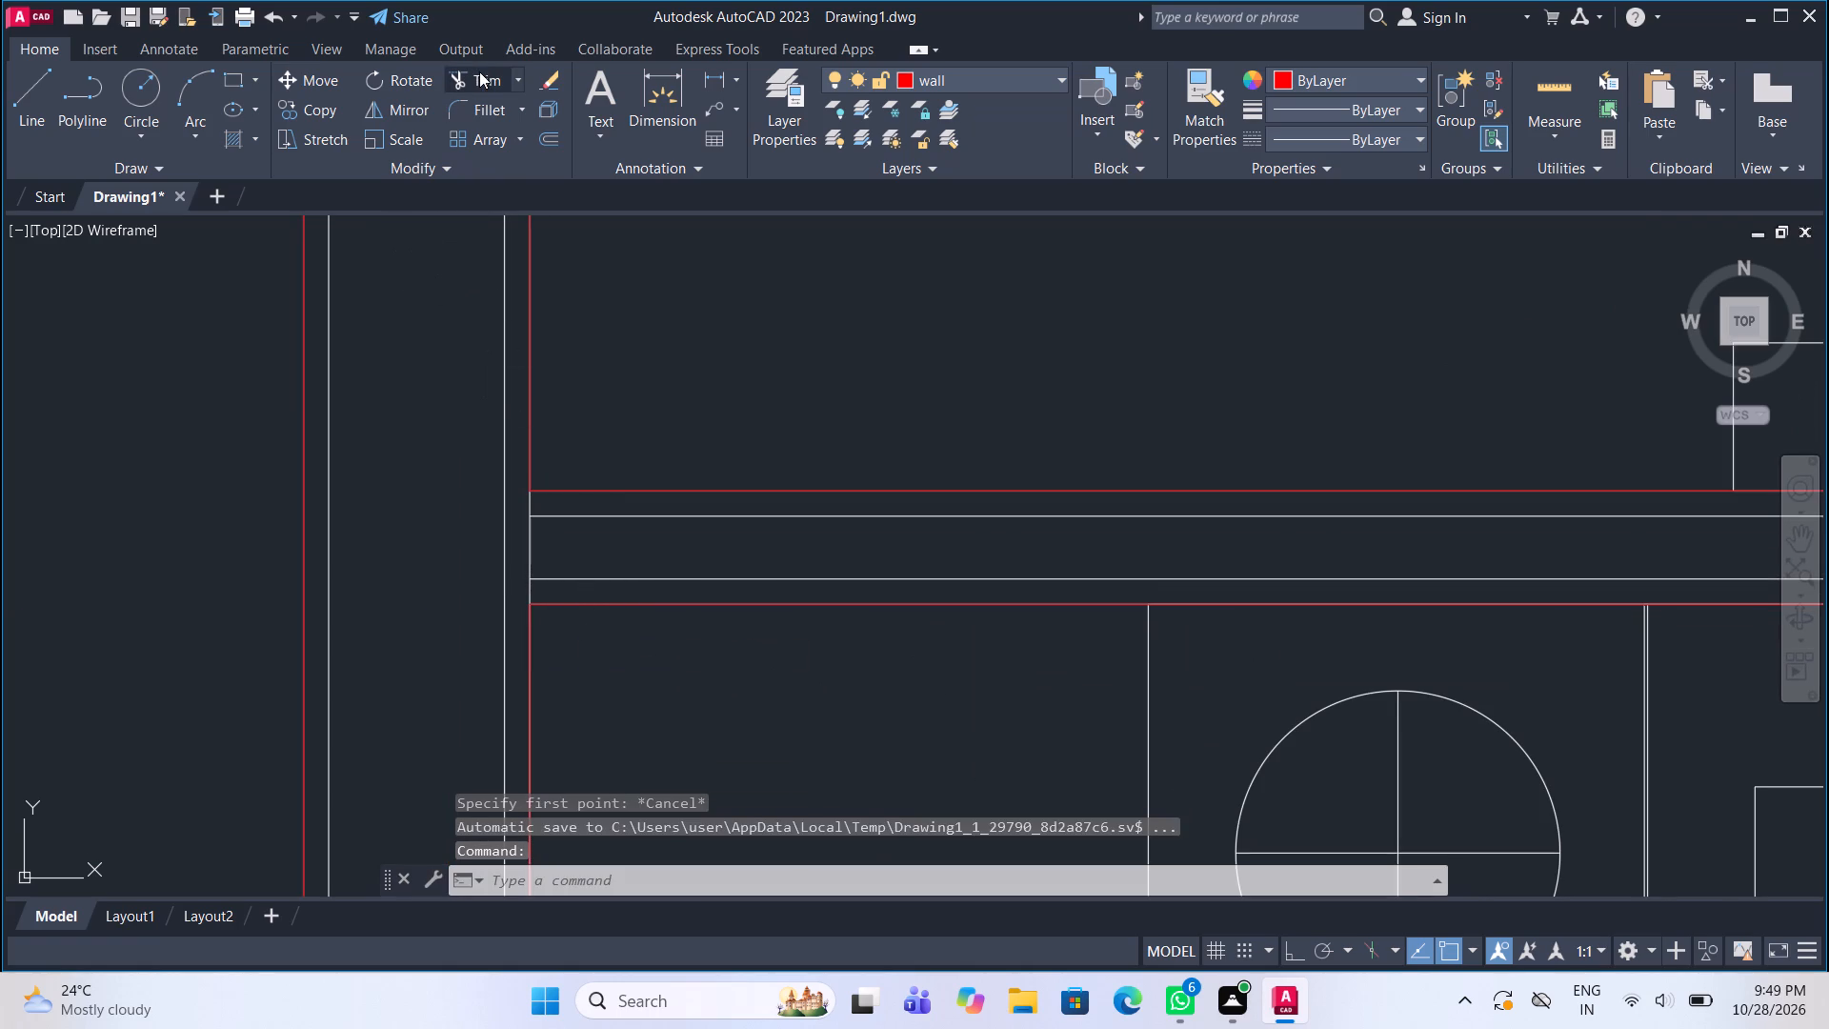
{"action": "left_click", "coordinate": [529, 546]}
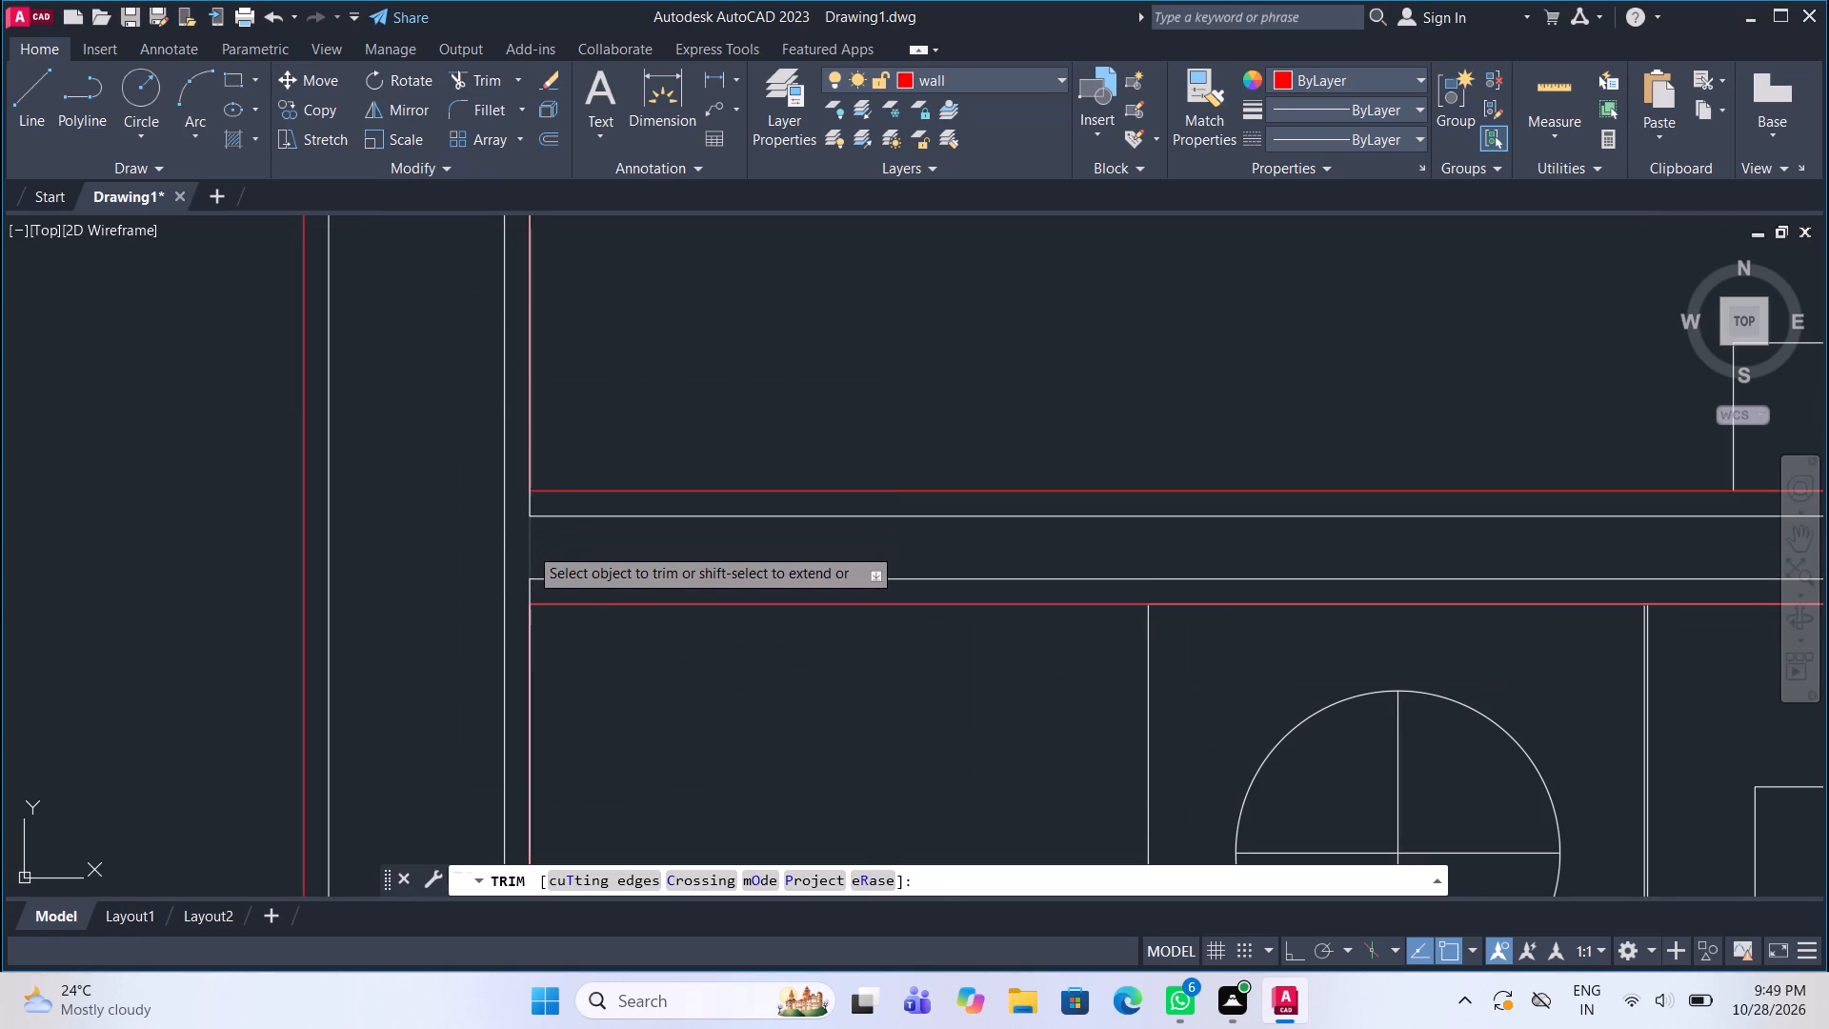
{"action": "left_click", "coordinate": [527, 502]}
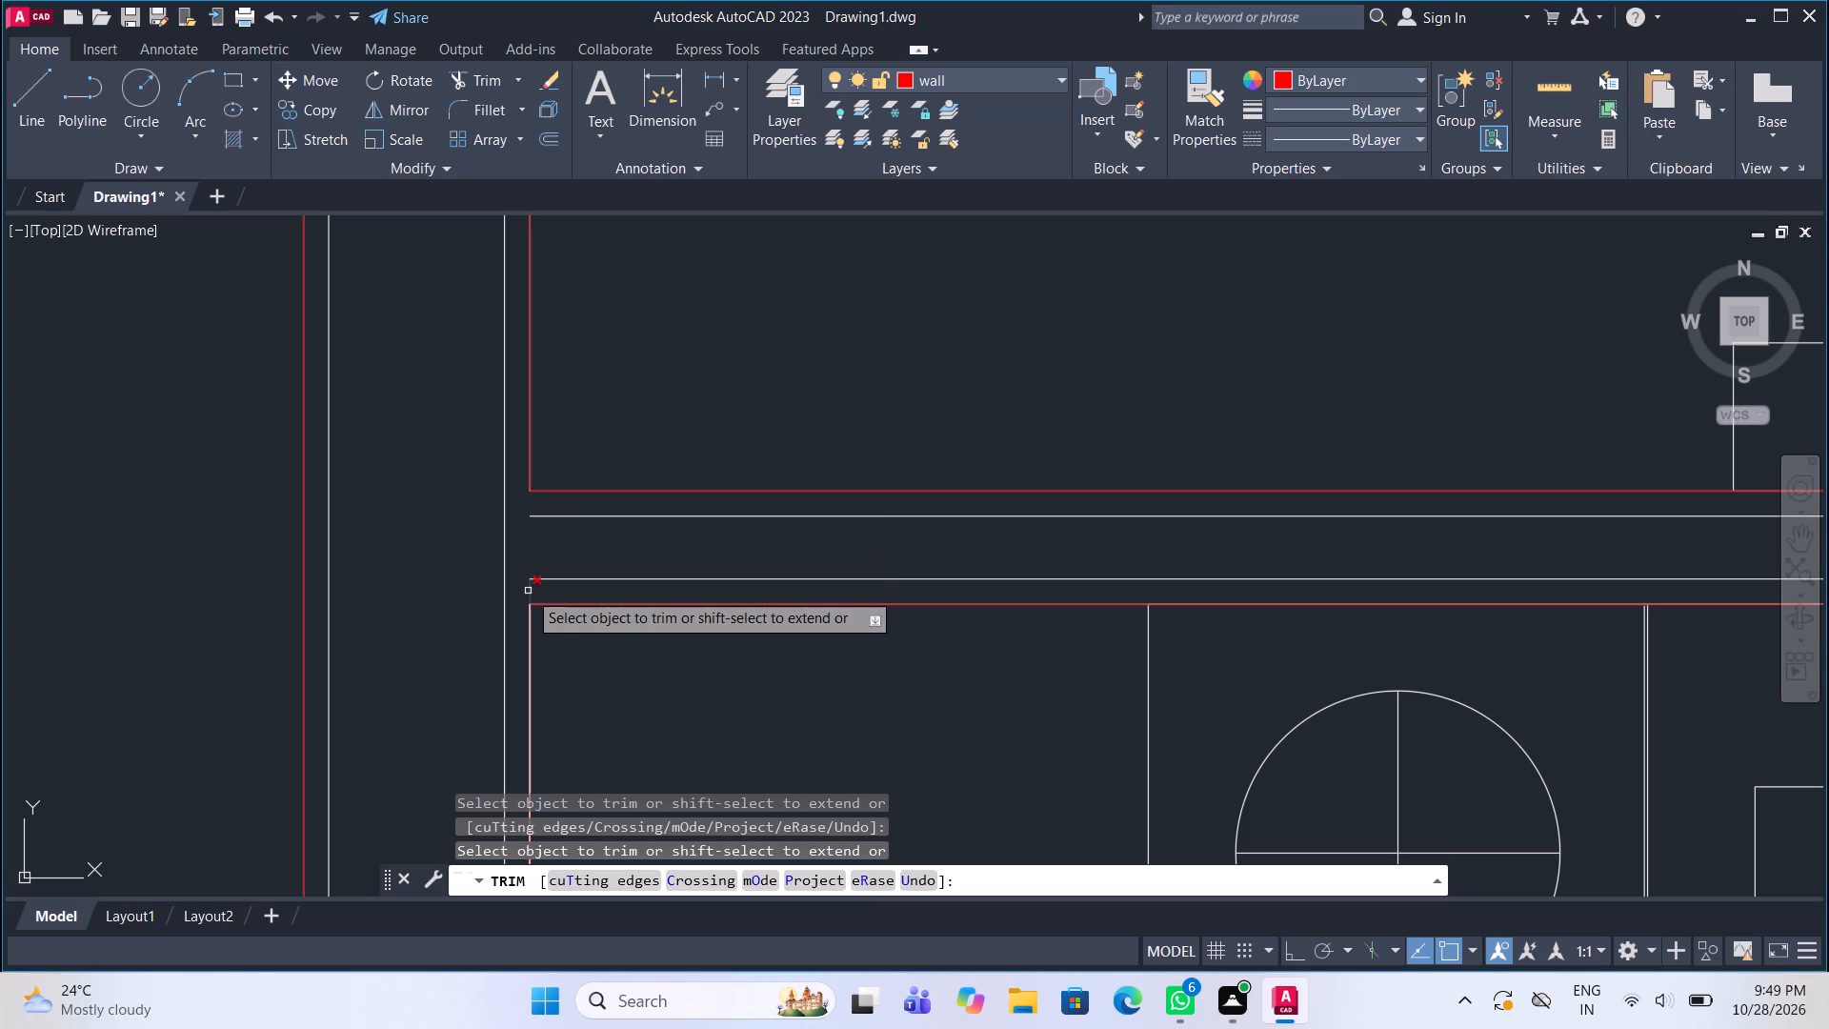
{"action": "left_click", "coordinate": [528, 591]}
{"action": "scroll", "coordinate": [602, 640], "scroll_direction": "down", "scroll_amount": 1}
{"action": "middle_click_drag", "start_coordinate": [613, 658], "coordinate": [617, 596]}
{"action": "key", "text": "Escape"}
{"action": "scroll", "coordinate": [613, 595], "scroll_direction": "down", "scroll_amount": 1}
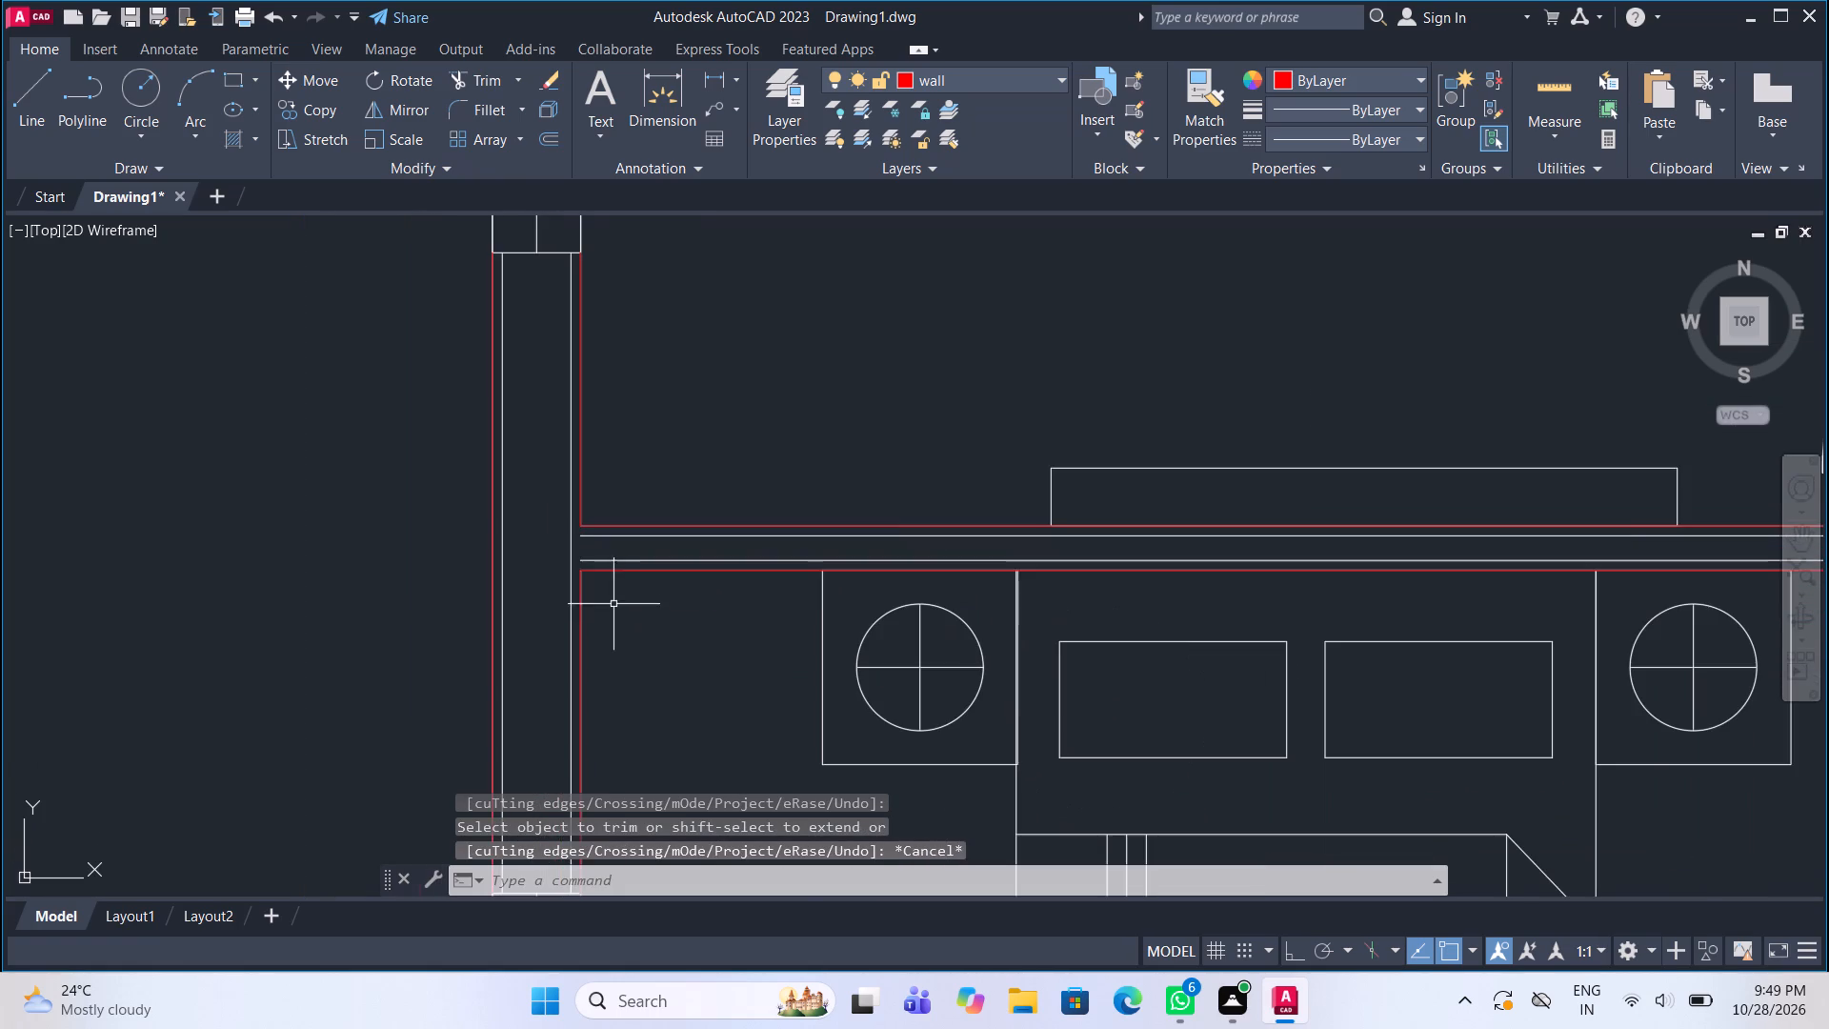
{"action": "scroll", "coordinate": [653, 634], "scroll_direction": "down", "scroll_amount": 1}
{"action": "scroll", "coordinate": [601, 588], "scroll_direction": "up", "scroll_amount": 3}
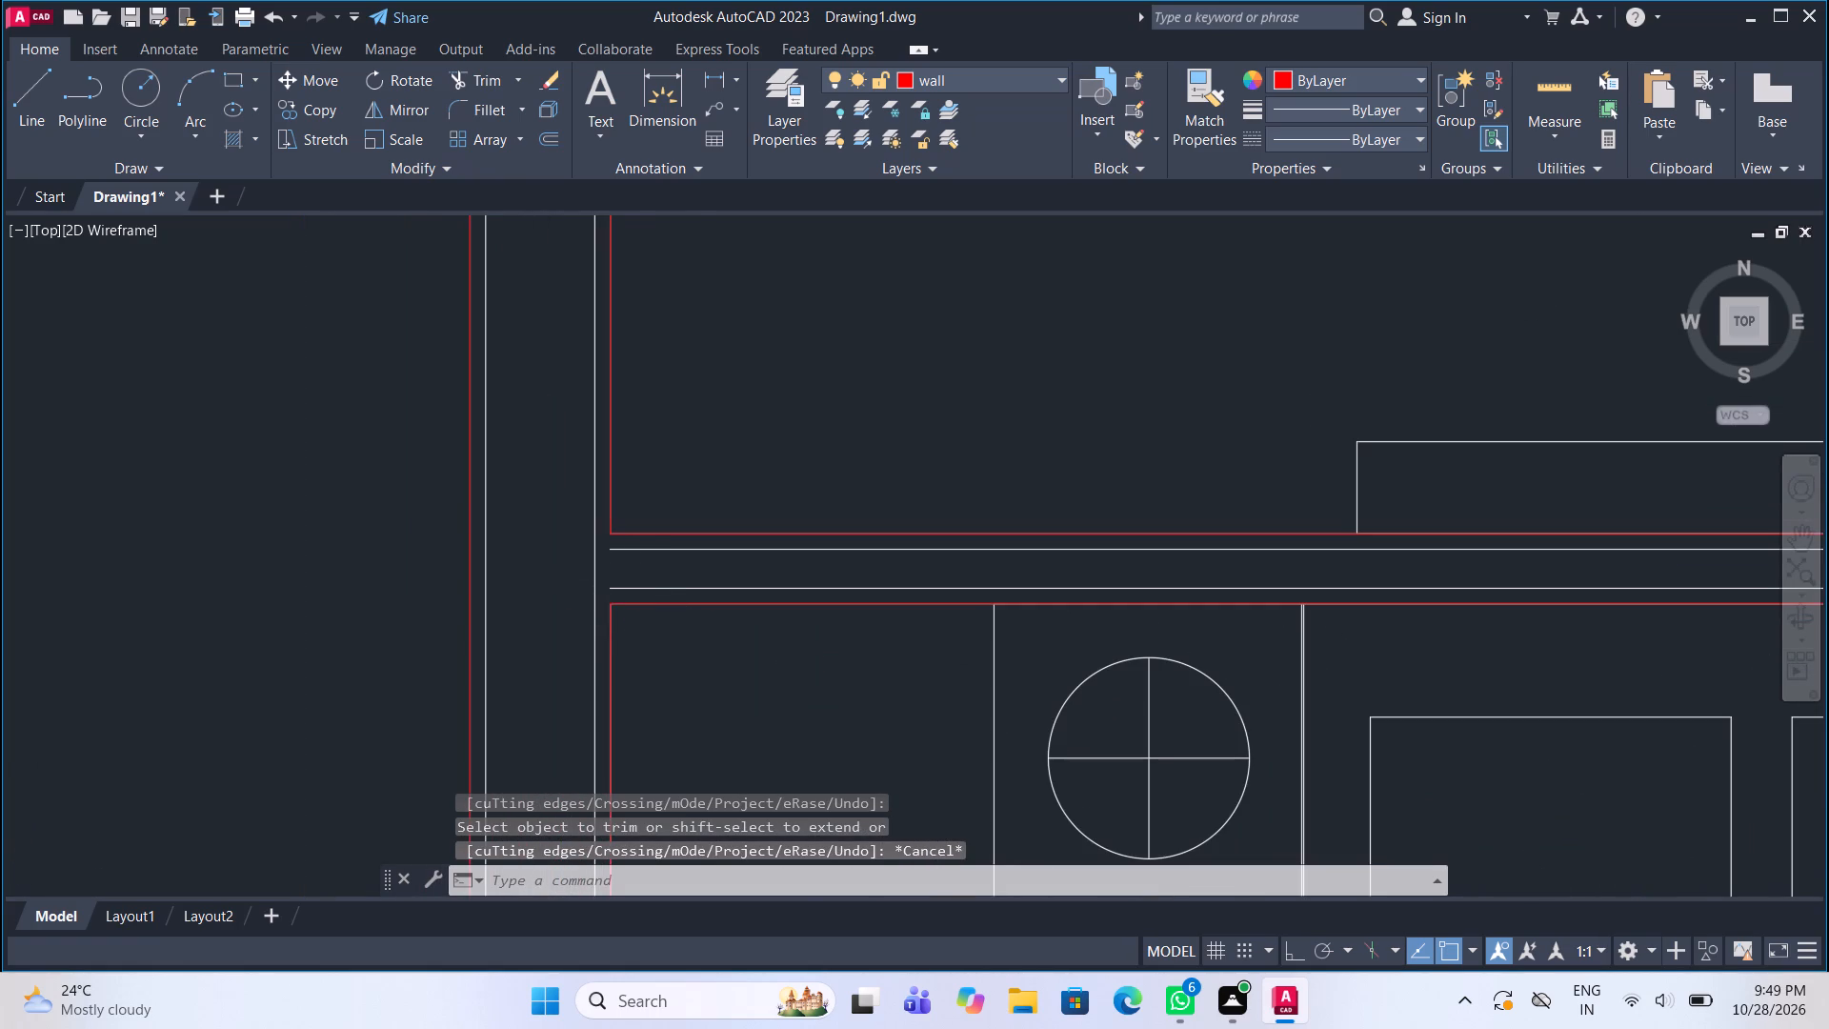
Stretch the left ends of the bedroom partition's two white inner lines to the left wall's white inner line.
{"action": "left_click", "coordinate": [615, 597]}
{"action": "left_click", "coordinate": [609, 601]}
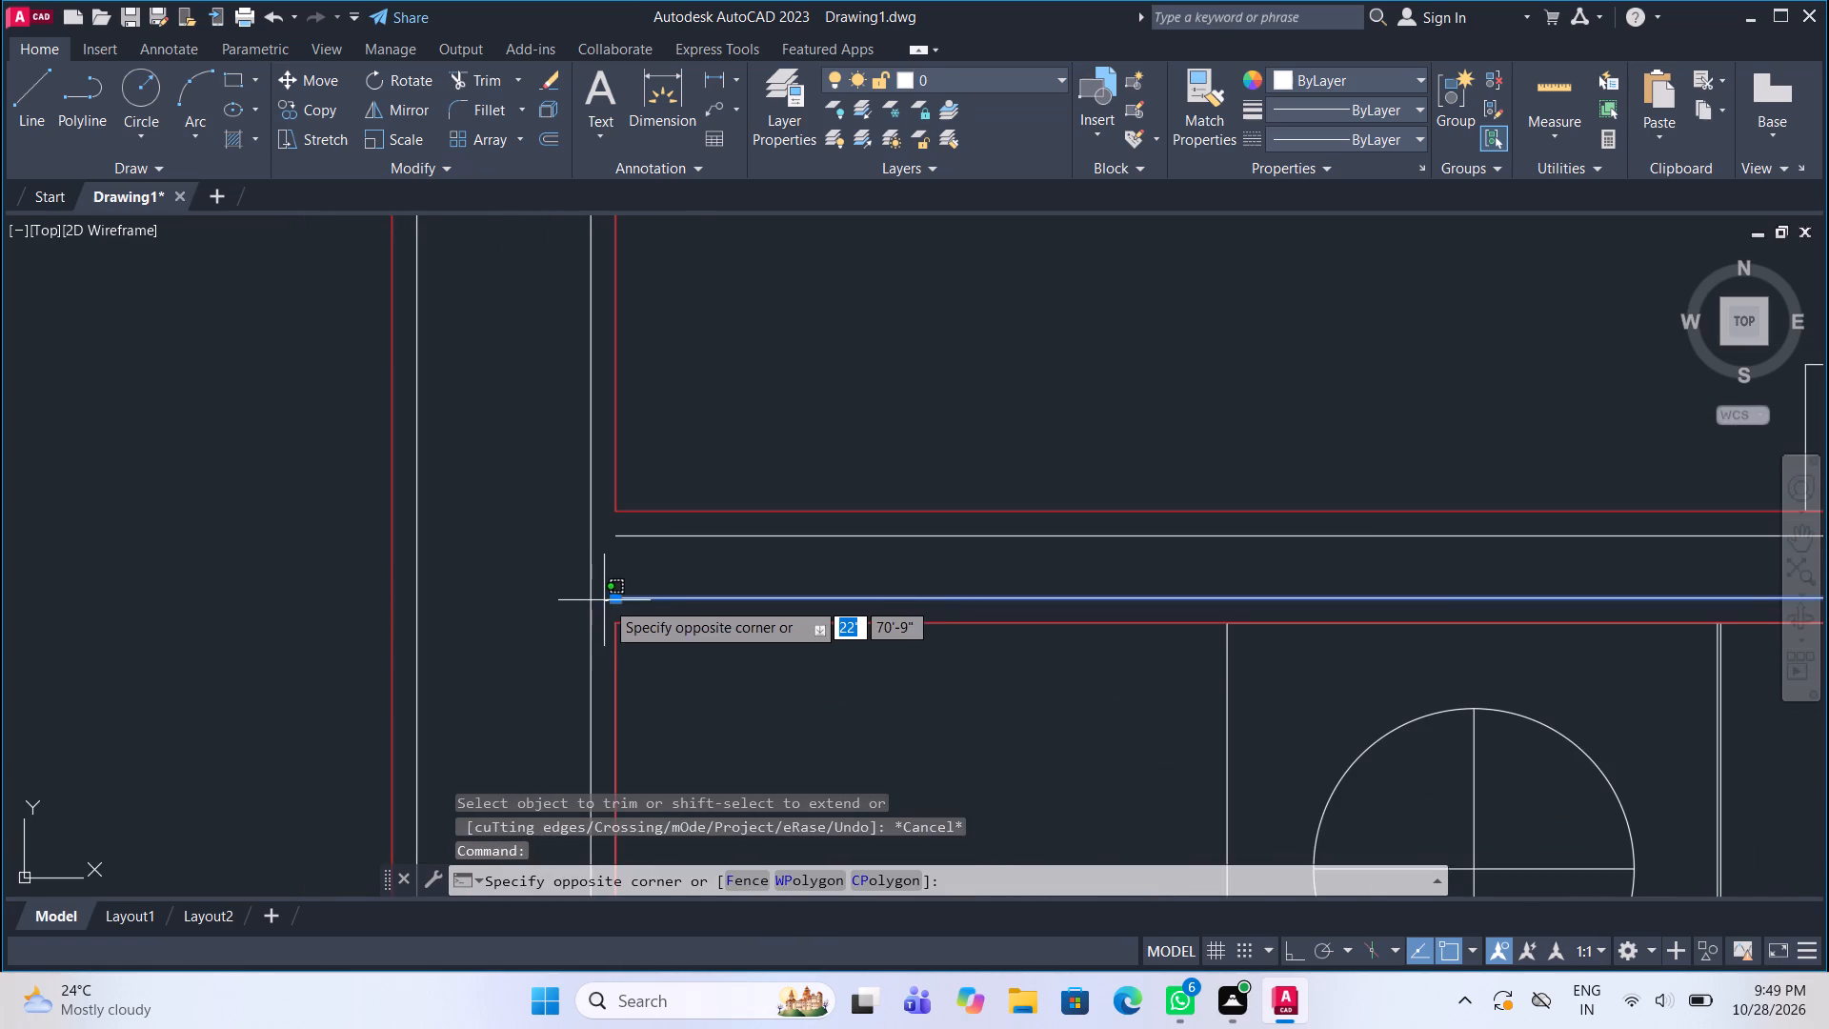
{"action": "left_click", "coordinate": [610, 600]}
{"action": "left_click", "coordinate": [613, 597]}
{"action": "left_click", "coordinate": [593, 597]}
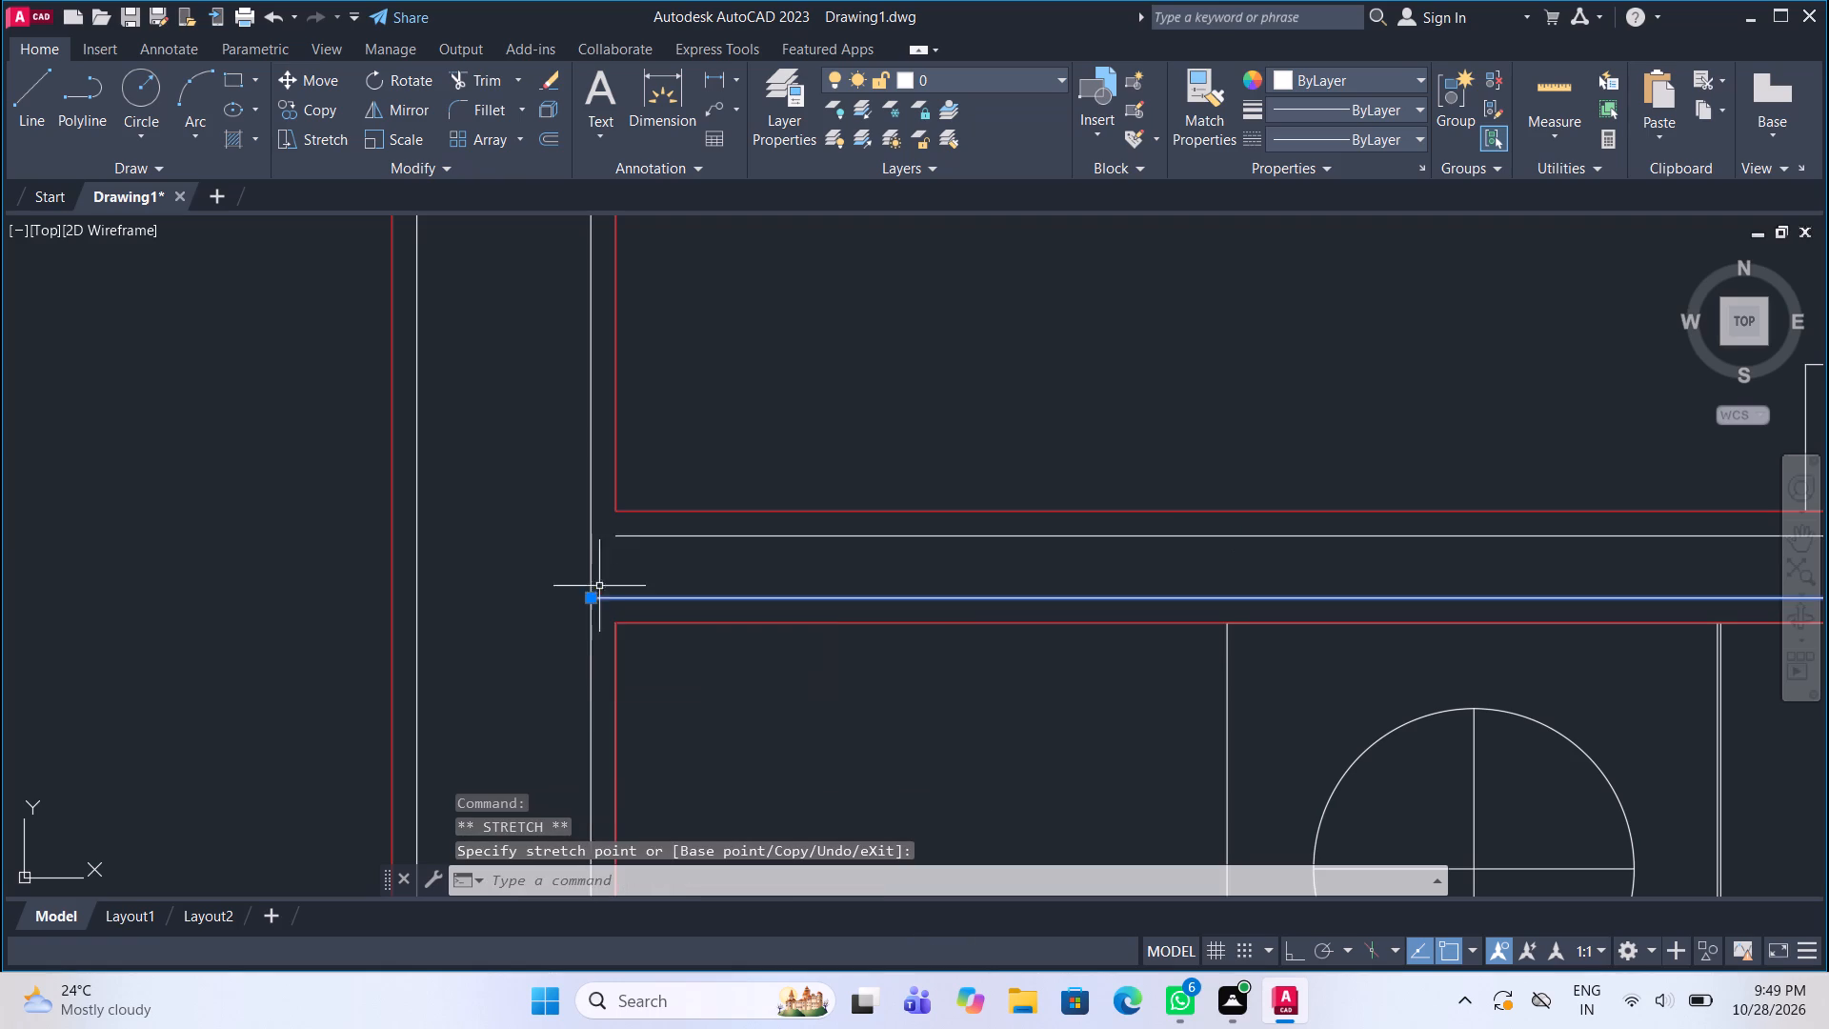
{"action": "left_click", "coordinate": [620, 540]}
{"action": "left_click", "coordinate": [618, 537]}
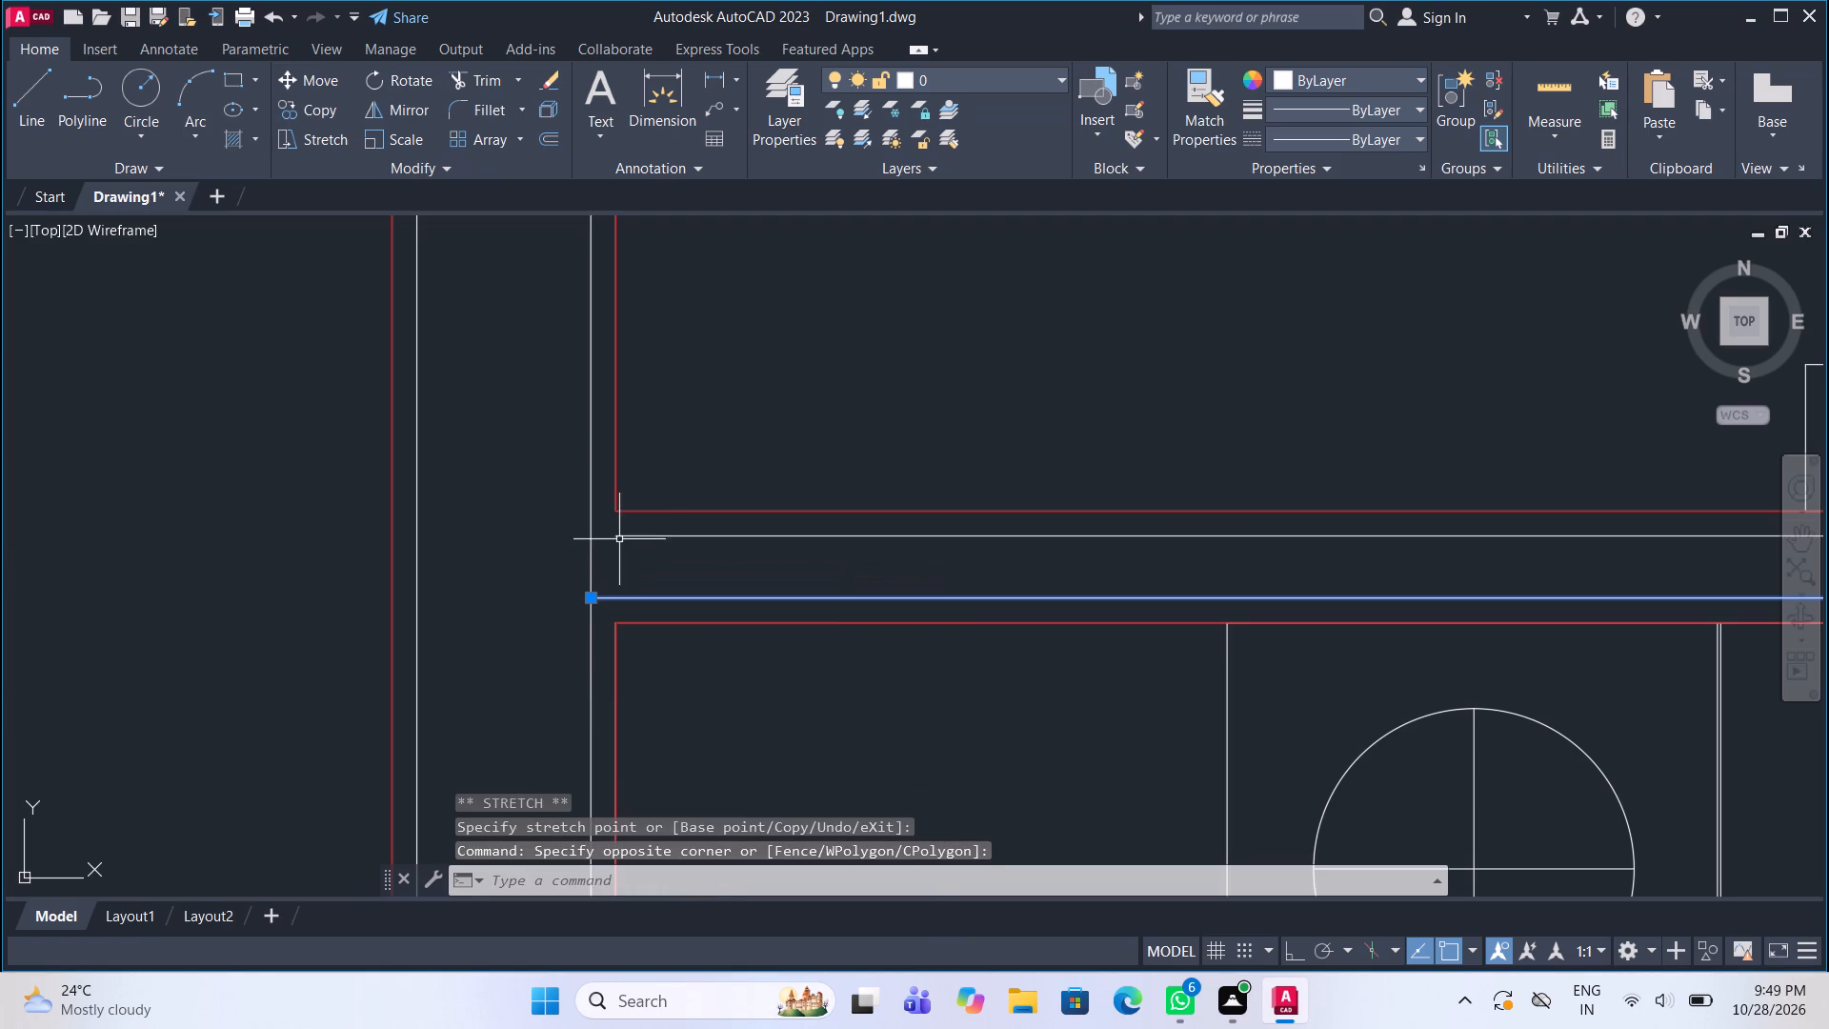
{"action": "left_click", "coordinate": [629, 534]}
{"action": "left_click", "coordinate": [617, 535]}
{"action": "left_click", "coordinate": [593, 536]}
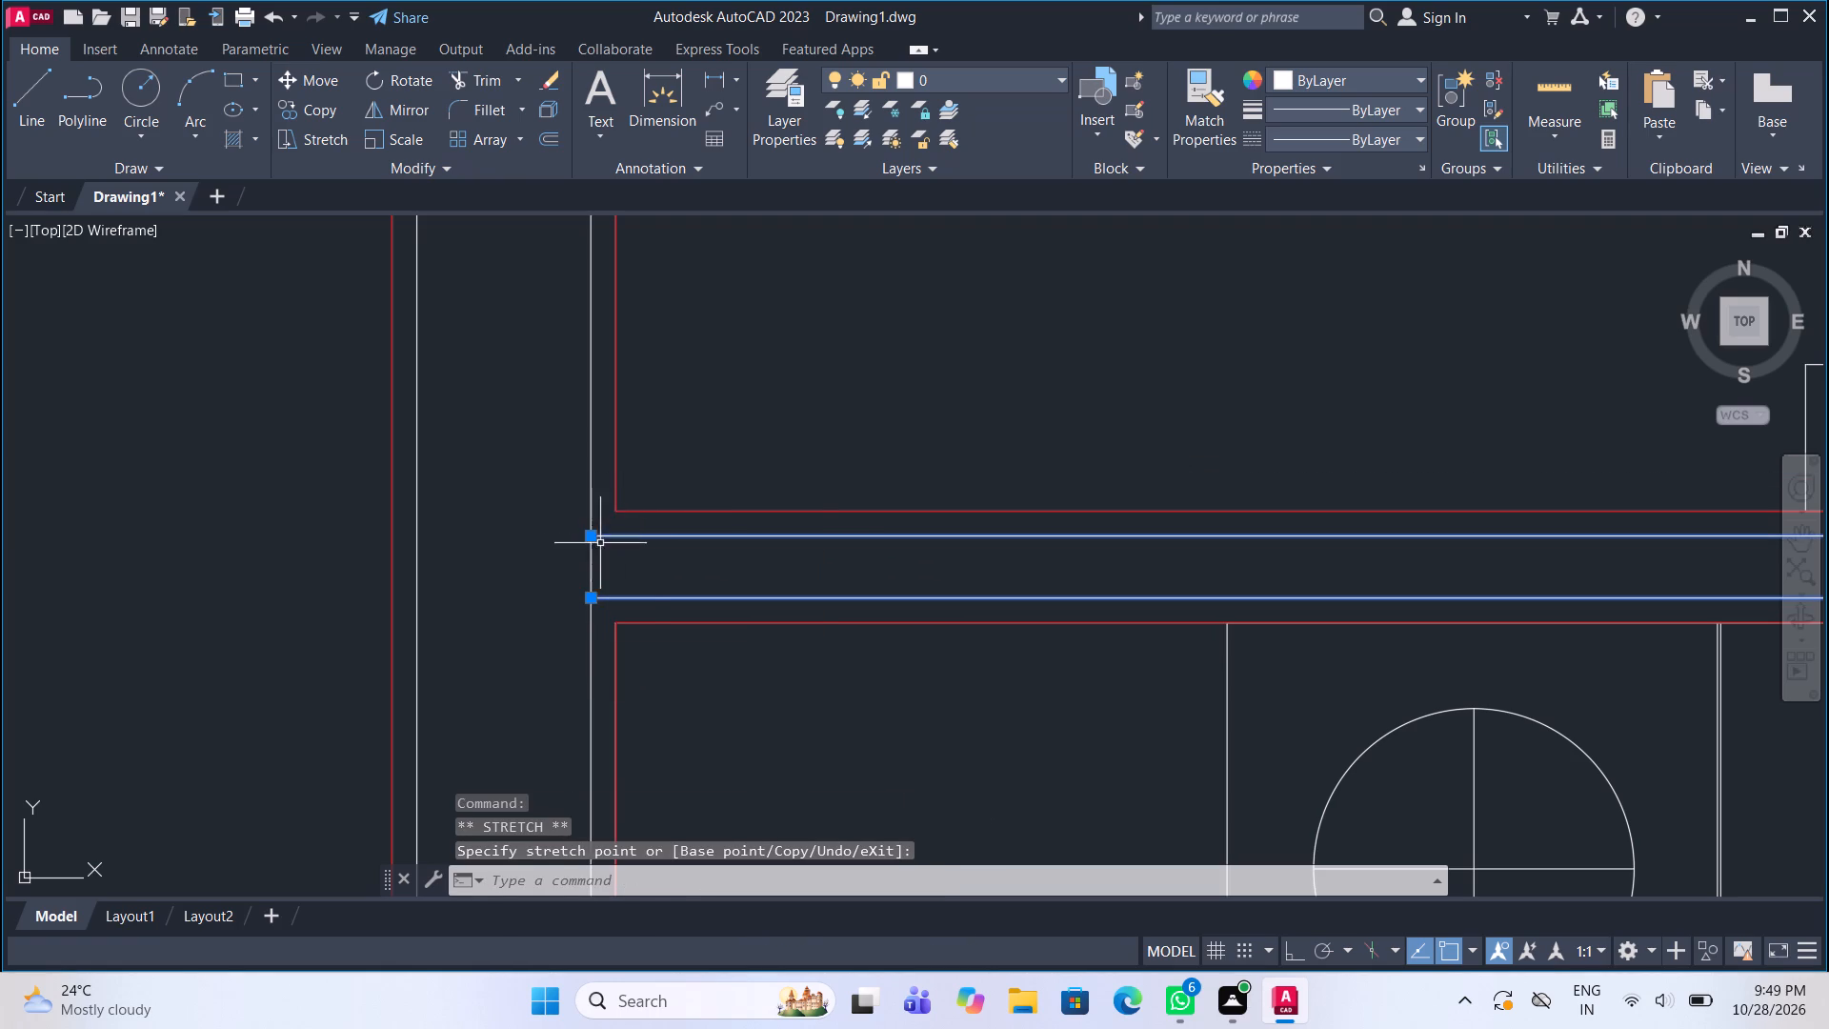
{"action": "key", "text": "Escape"}
Trim the left wall's white inner line between the two bedroom partition lines to open the junction.
{"action": "scroll", "coordinate": [611, 584], "scroll_direction": "down", "scroll_amount": 2}
{"action": "middle_click_drag", "start_coordinate": [602, 590], "coordinate": [579, 555]}
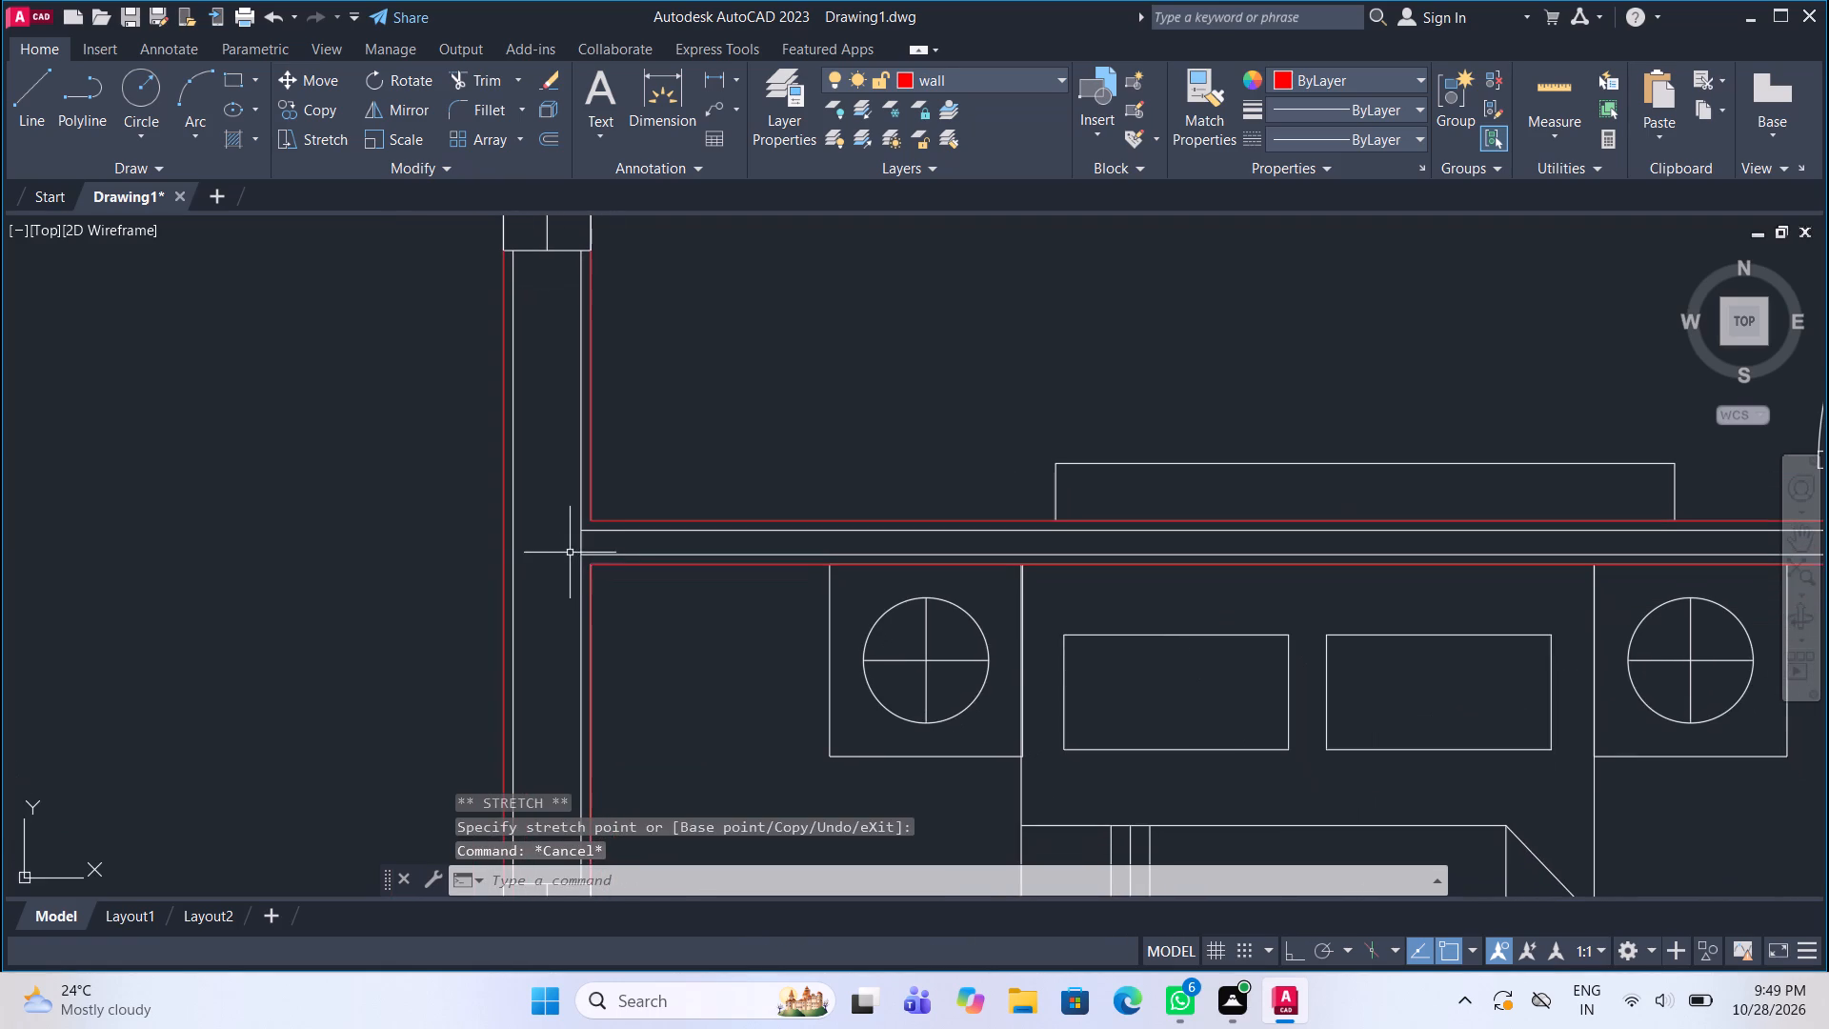
{"action": "scroll", "coordinate": [593, 565], "scroll_direction": "up", "scroll_amount": 2}
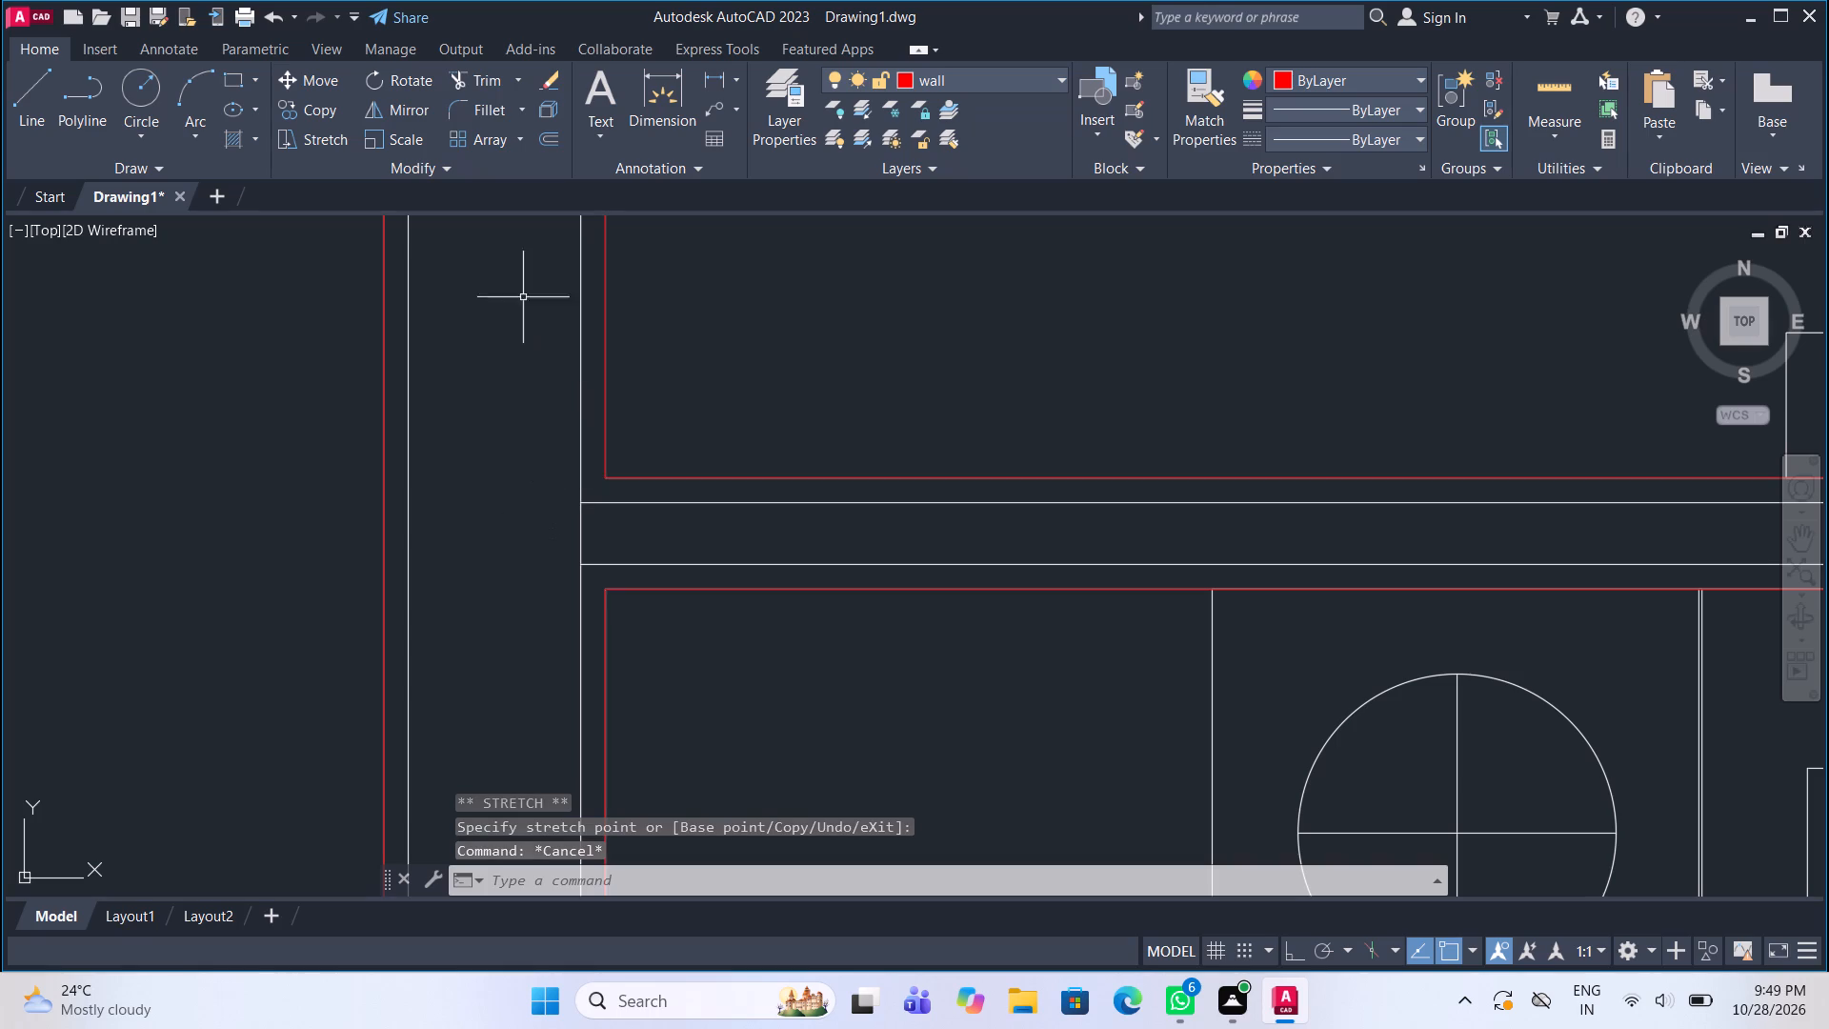
{"action": "left_click", "coordinate": [491, 86]}
{"action": "left_click_drag", "start_coordinate": [545, 521], "coordinate": [621, 522]}
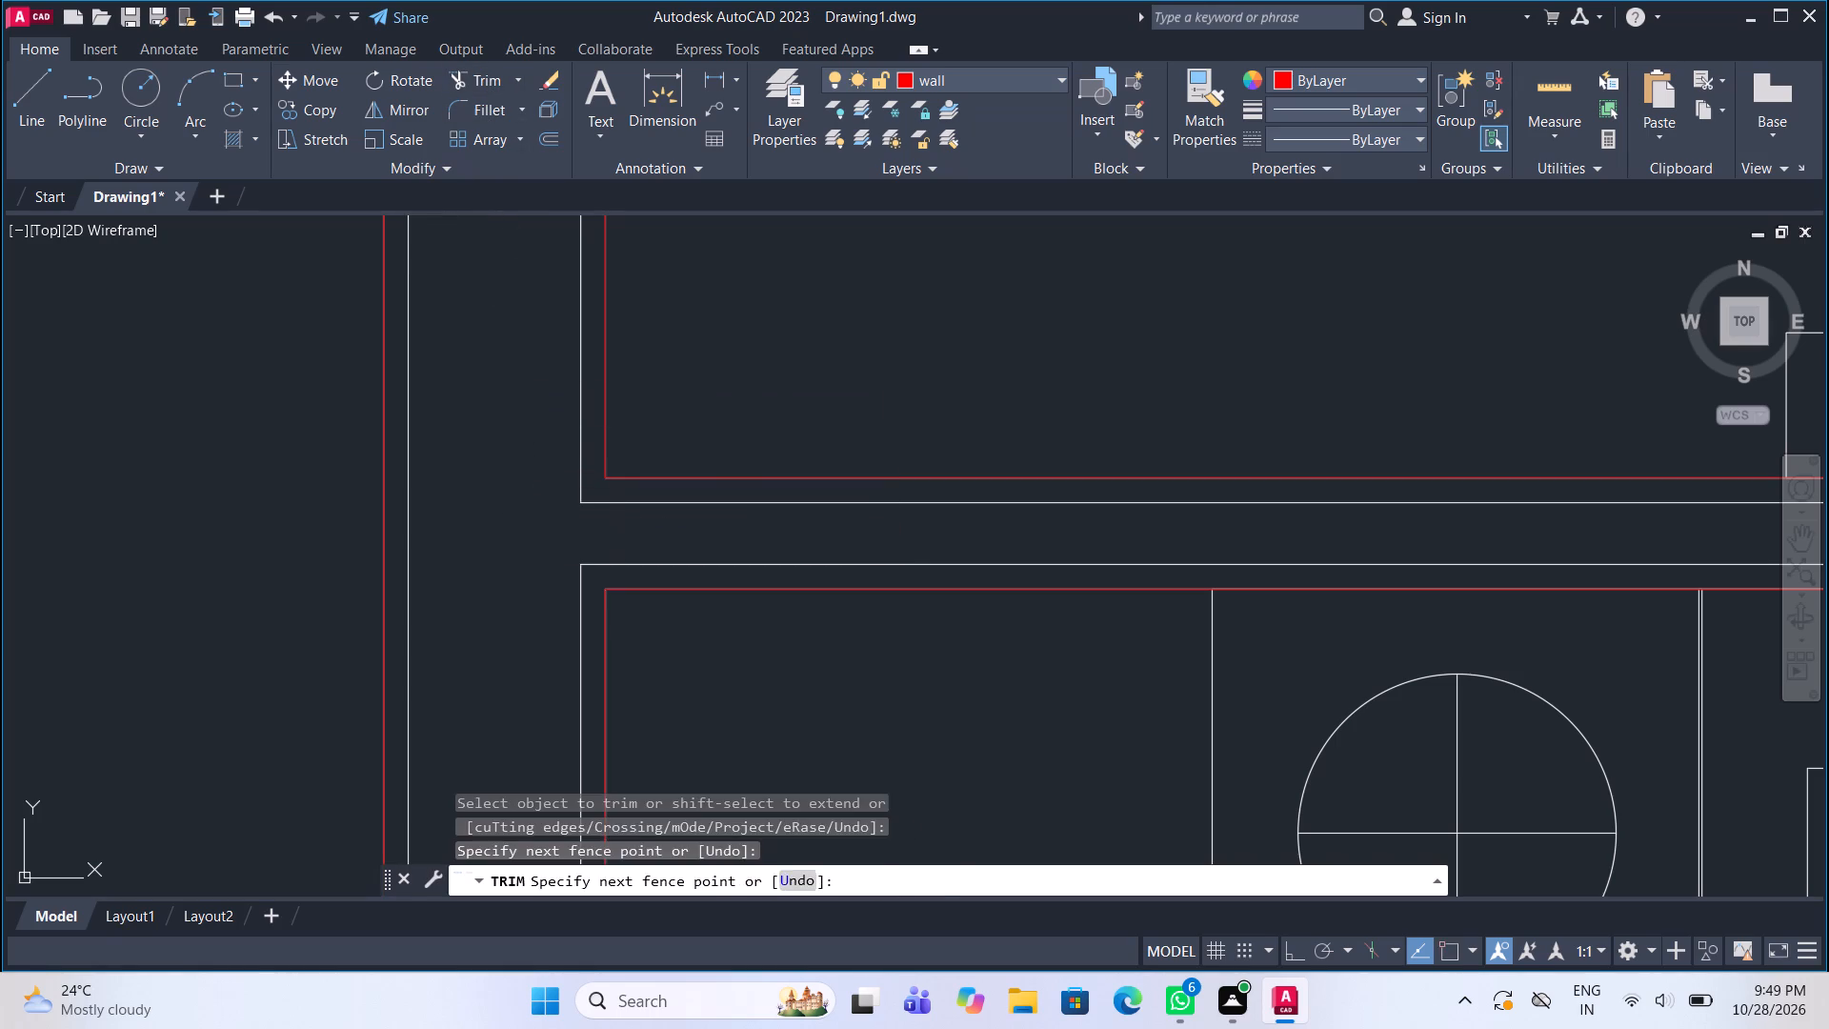
{"action": "scroll", "coordinate": [536, 541], "scroll_direction": "down", "scroll_amount": 3}
{"action": "key", "text": "Escape"}
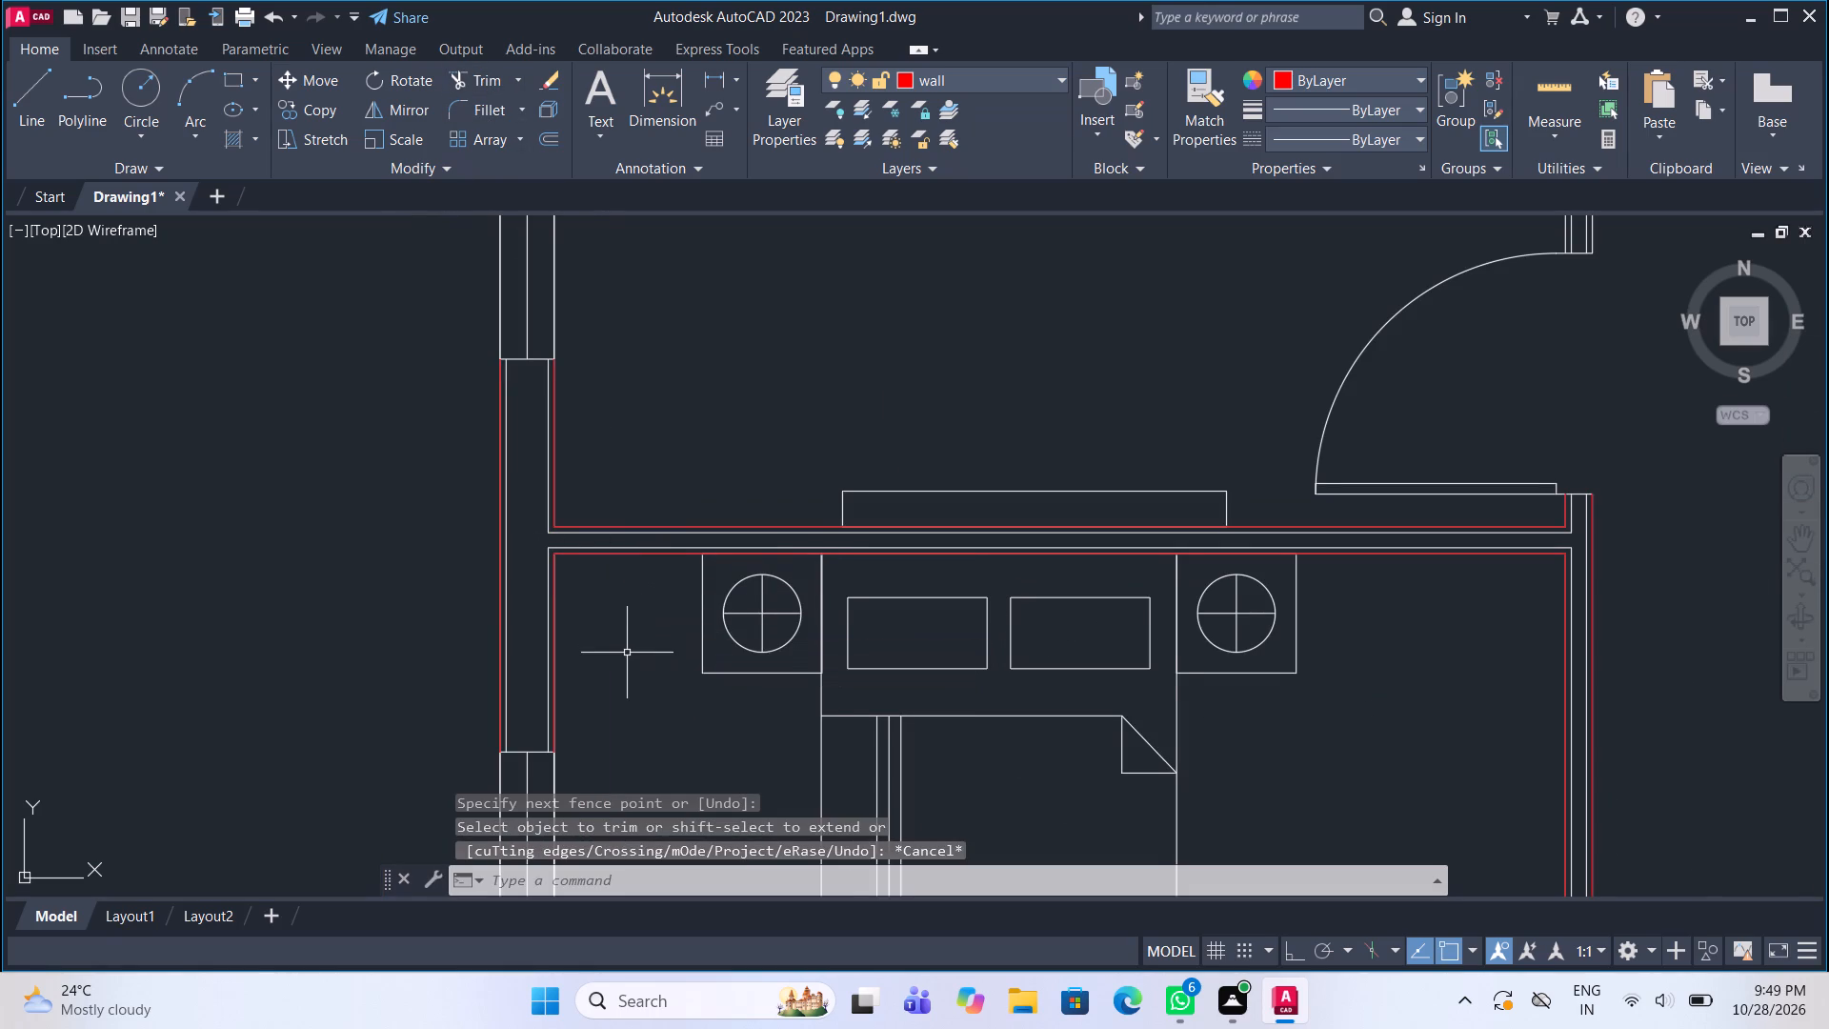
Draw the right exterior wall's inner face line from the small window's upper jamb up to the kitchen window's lower jamb.
{"action": "middle_click_drag", "start_coordinate": [626, 653], "coordinate": [604, 588]}
{"action": "scroll", "coordinate": [609, 561], "scroll_direction": "down", "scroll_amount": 2}
{"action": "middle_click_drag", "start_coordinate": [633, 652], "coordinate": [659, 487]}
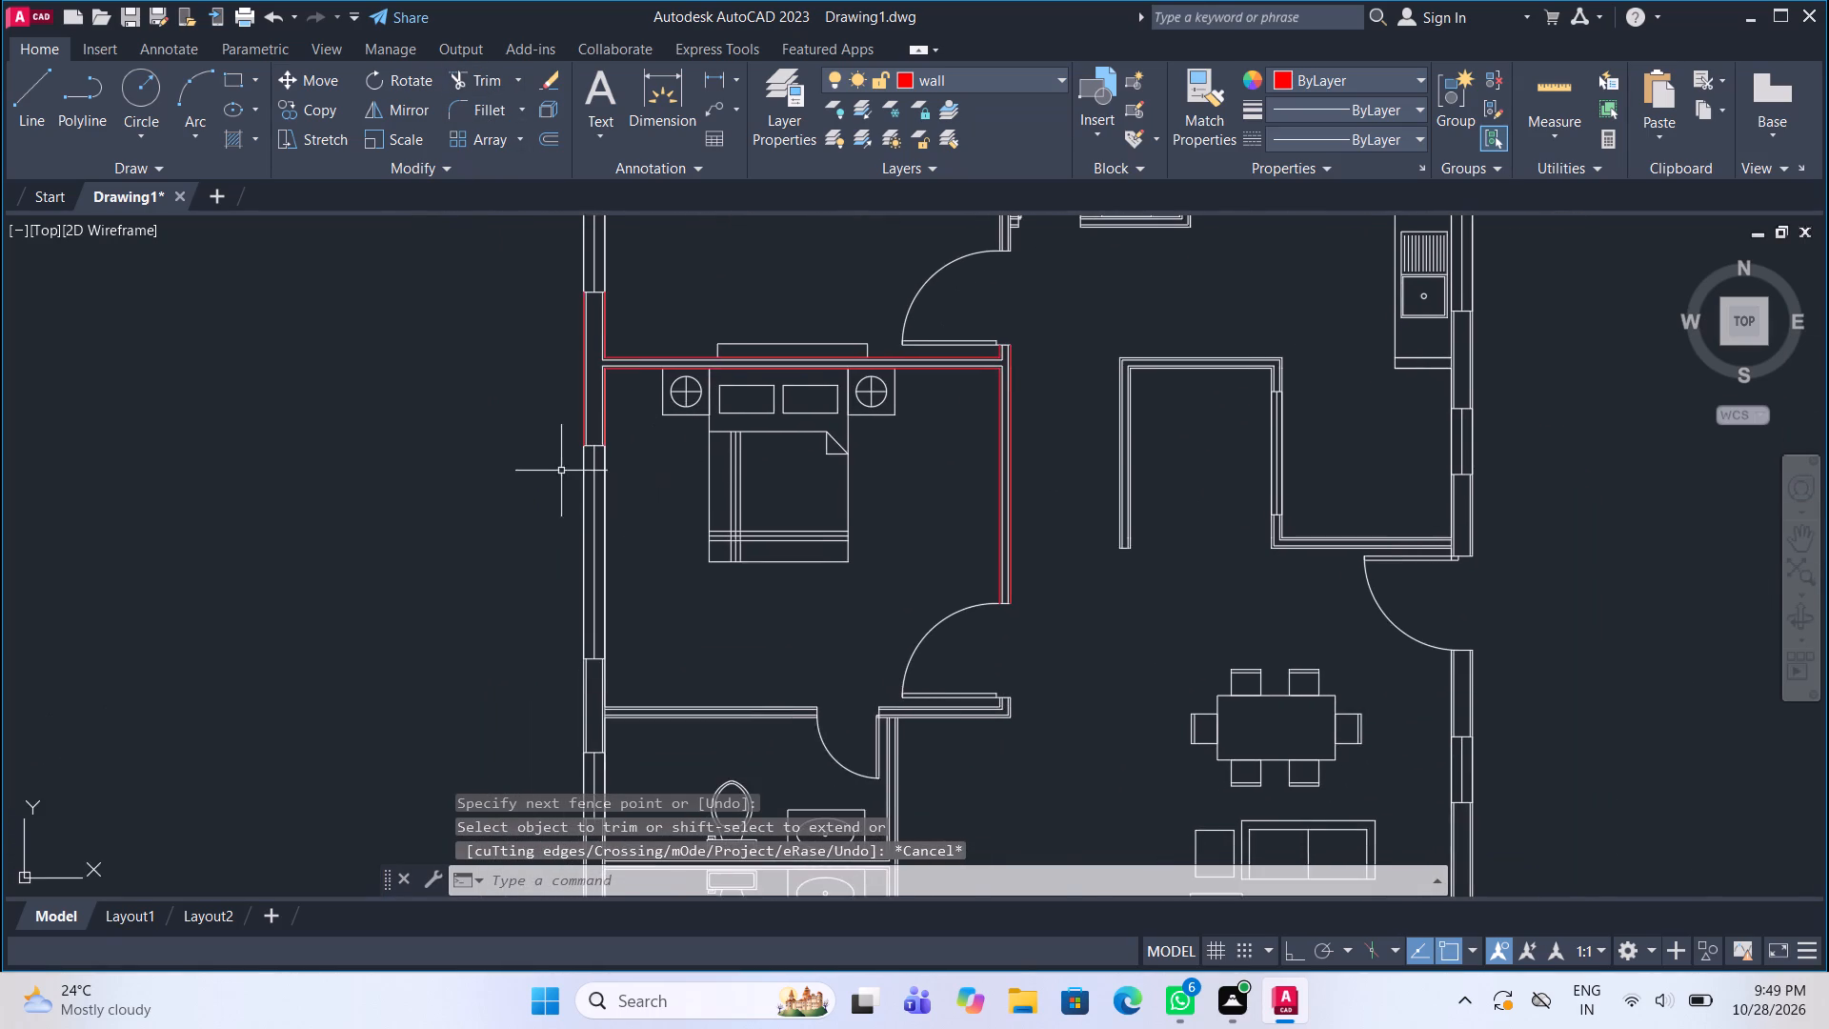
{"action": "scroll", "coordinate": [559, 472], "scroll_direction": "up", "scroll_amount": 1}
{"action": "middle_click_drag", "start_coordinate": [595, 571], "coordinate": [636, 340]}
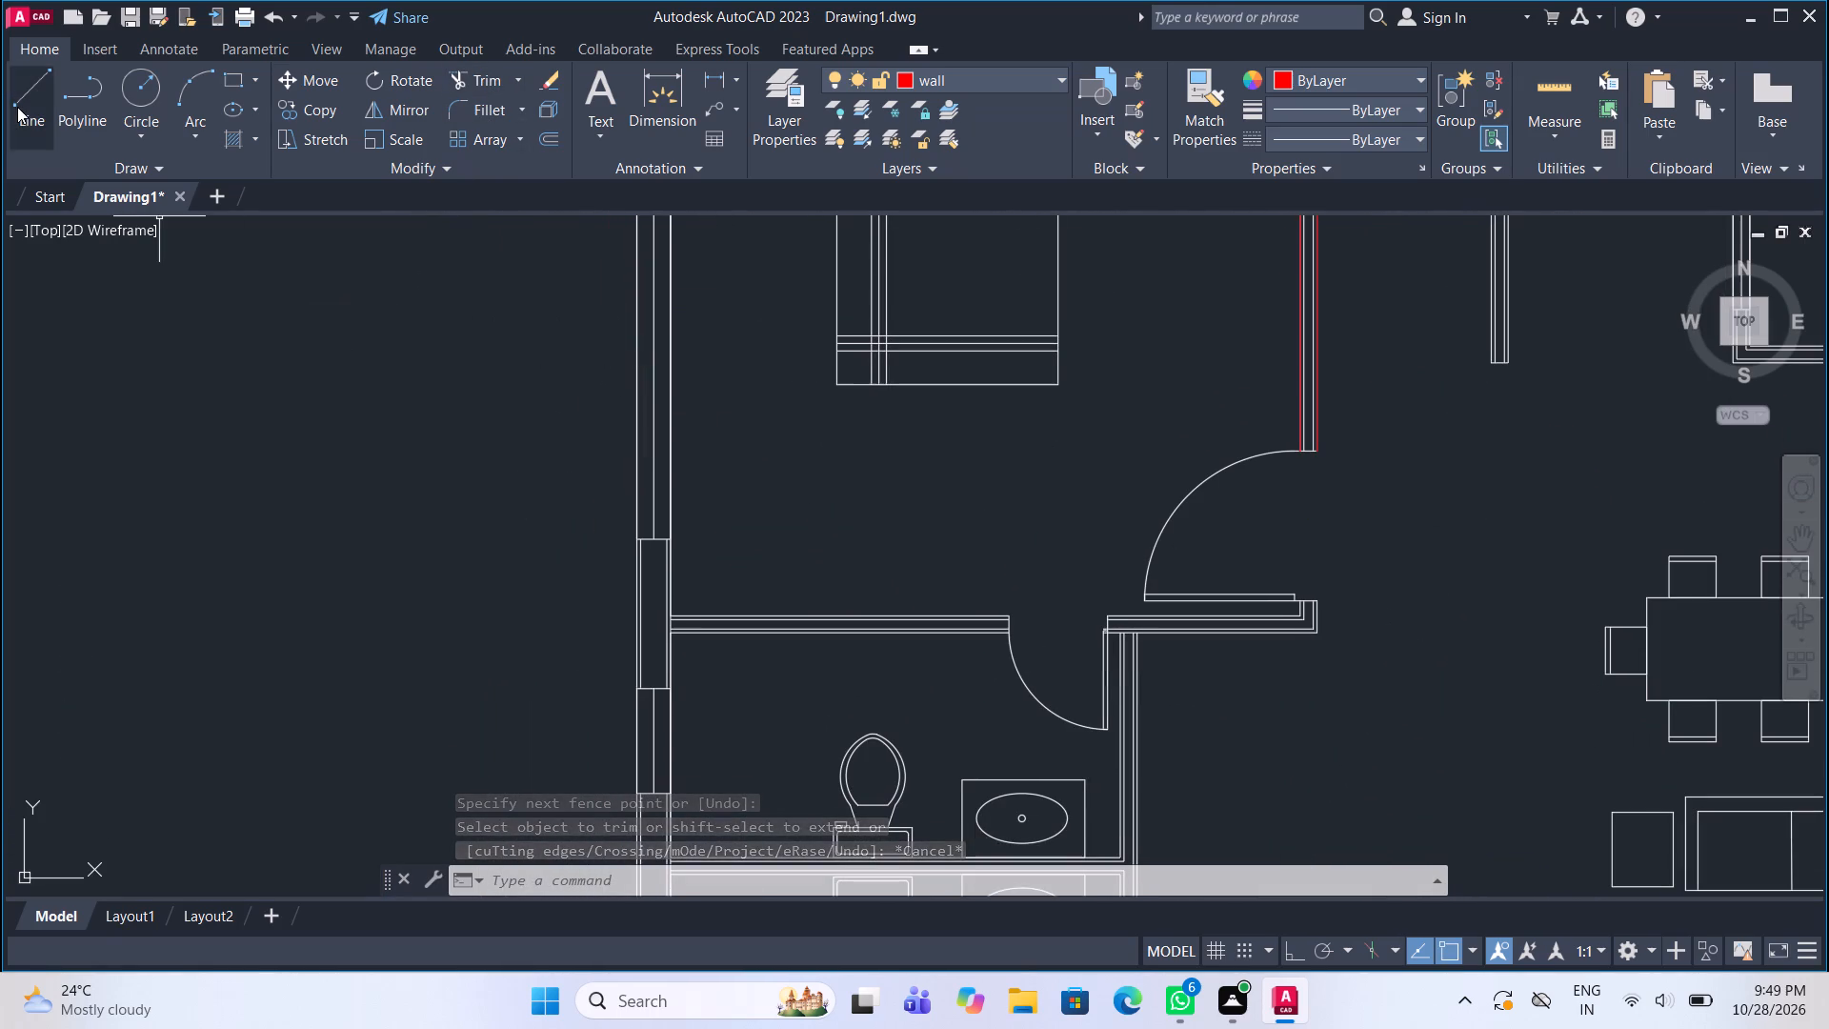
{"action": "left_click", "coordinate": [17, 107]}
{"action": "scroll", "coordinate": [432, 618], "scroll_direction": "down", "scroll_amount": 3}
{"action": "scroll", "coordinate": [765, 382], "scroll_direction": "up", "scroll_amount": 3}
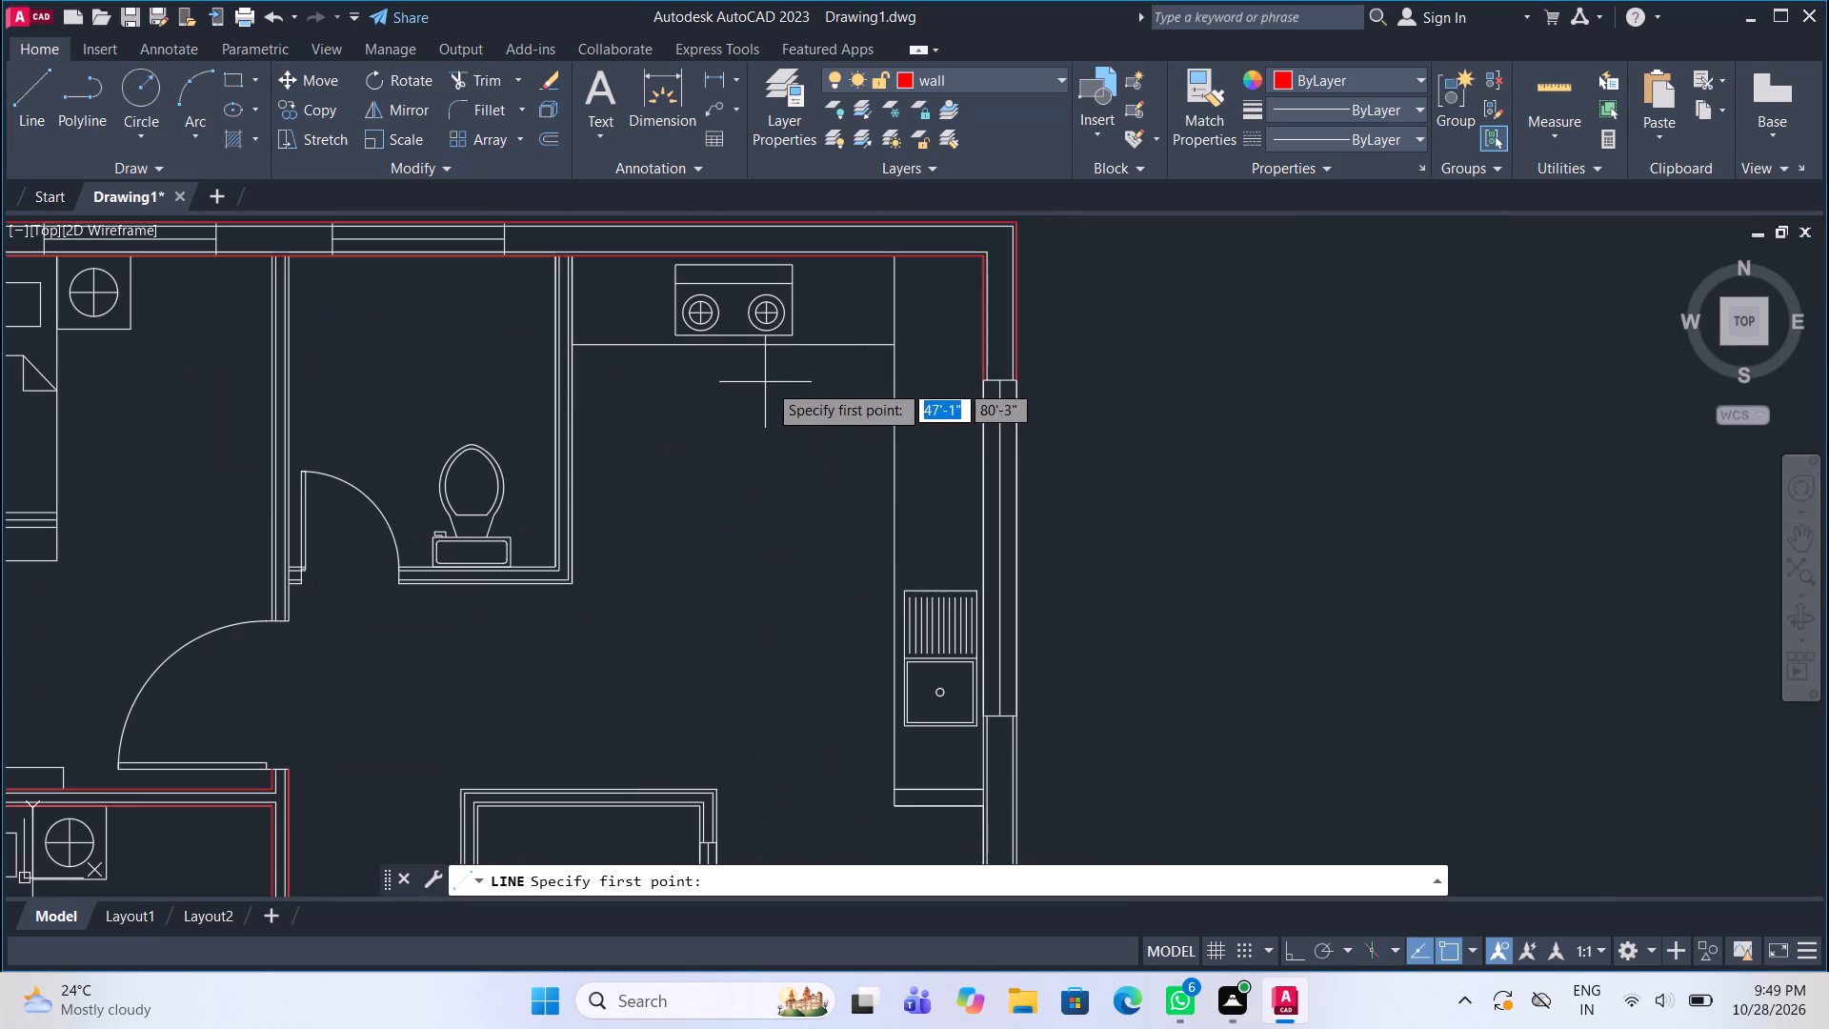
{"action": "middle_click_drag", "start_coordinate": [1118, 431], "coordinate": [786, 328]}
{"action": "middle_click_drag", "start_coordinate": [638, 766], "coordinate": [666, 571]}
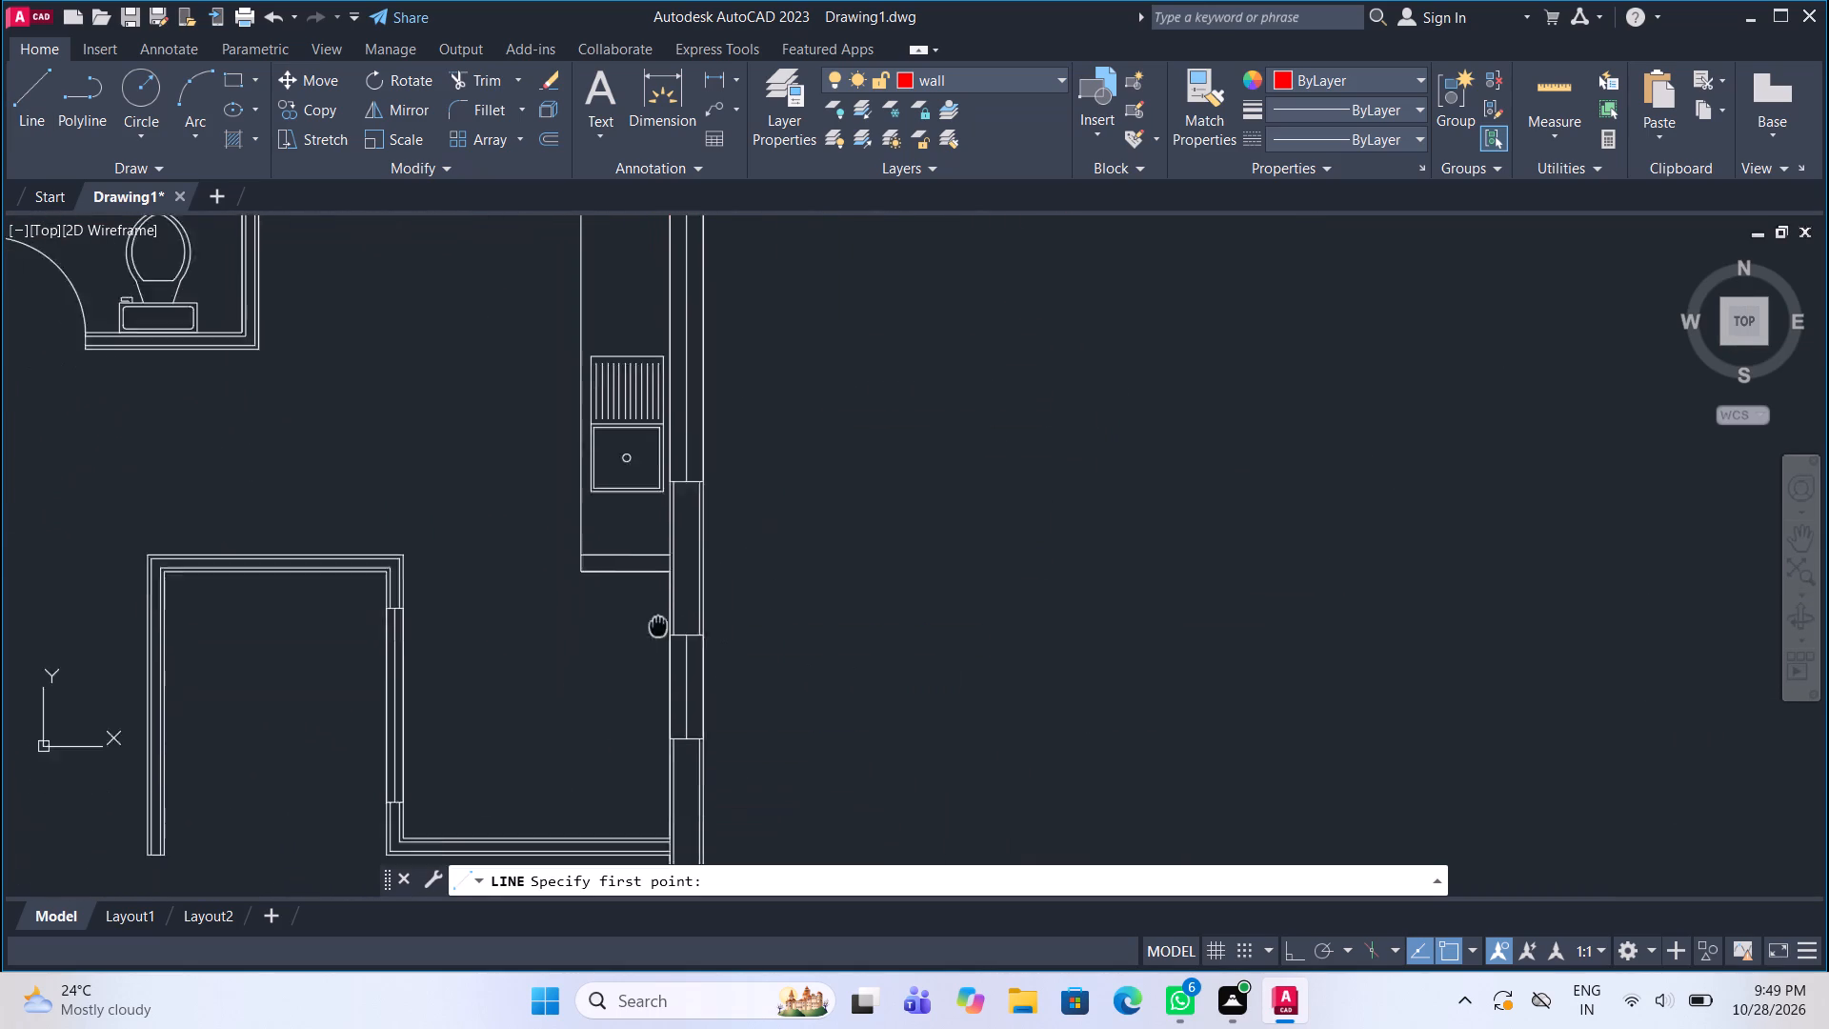
{"action": "middle_click_drag", "start_coordinate": [666, 571], "coordinate": [672, 535]}
{"action": "scroll", "coordinate": [672, 534], "scroll_direction": "up", "scroll_amount": 2}
{"action": "left_click", "coordinate": [690, 535]}
{"action": "scroll", "coordinate": [690, 535], "scroll_direction": "down", "scroll_amount": 1}
{"action": "scroll", "coordinate": [693, 282], "scroll_direction": "up", "scroll_amount": 2}
{"action": "left_click", "coordinate": [688, 311]}
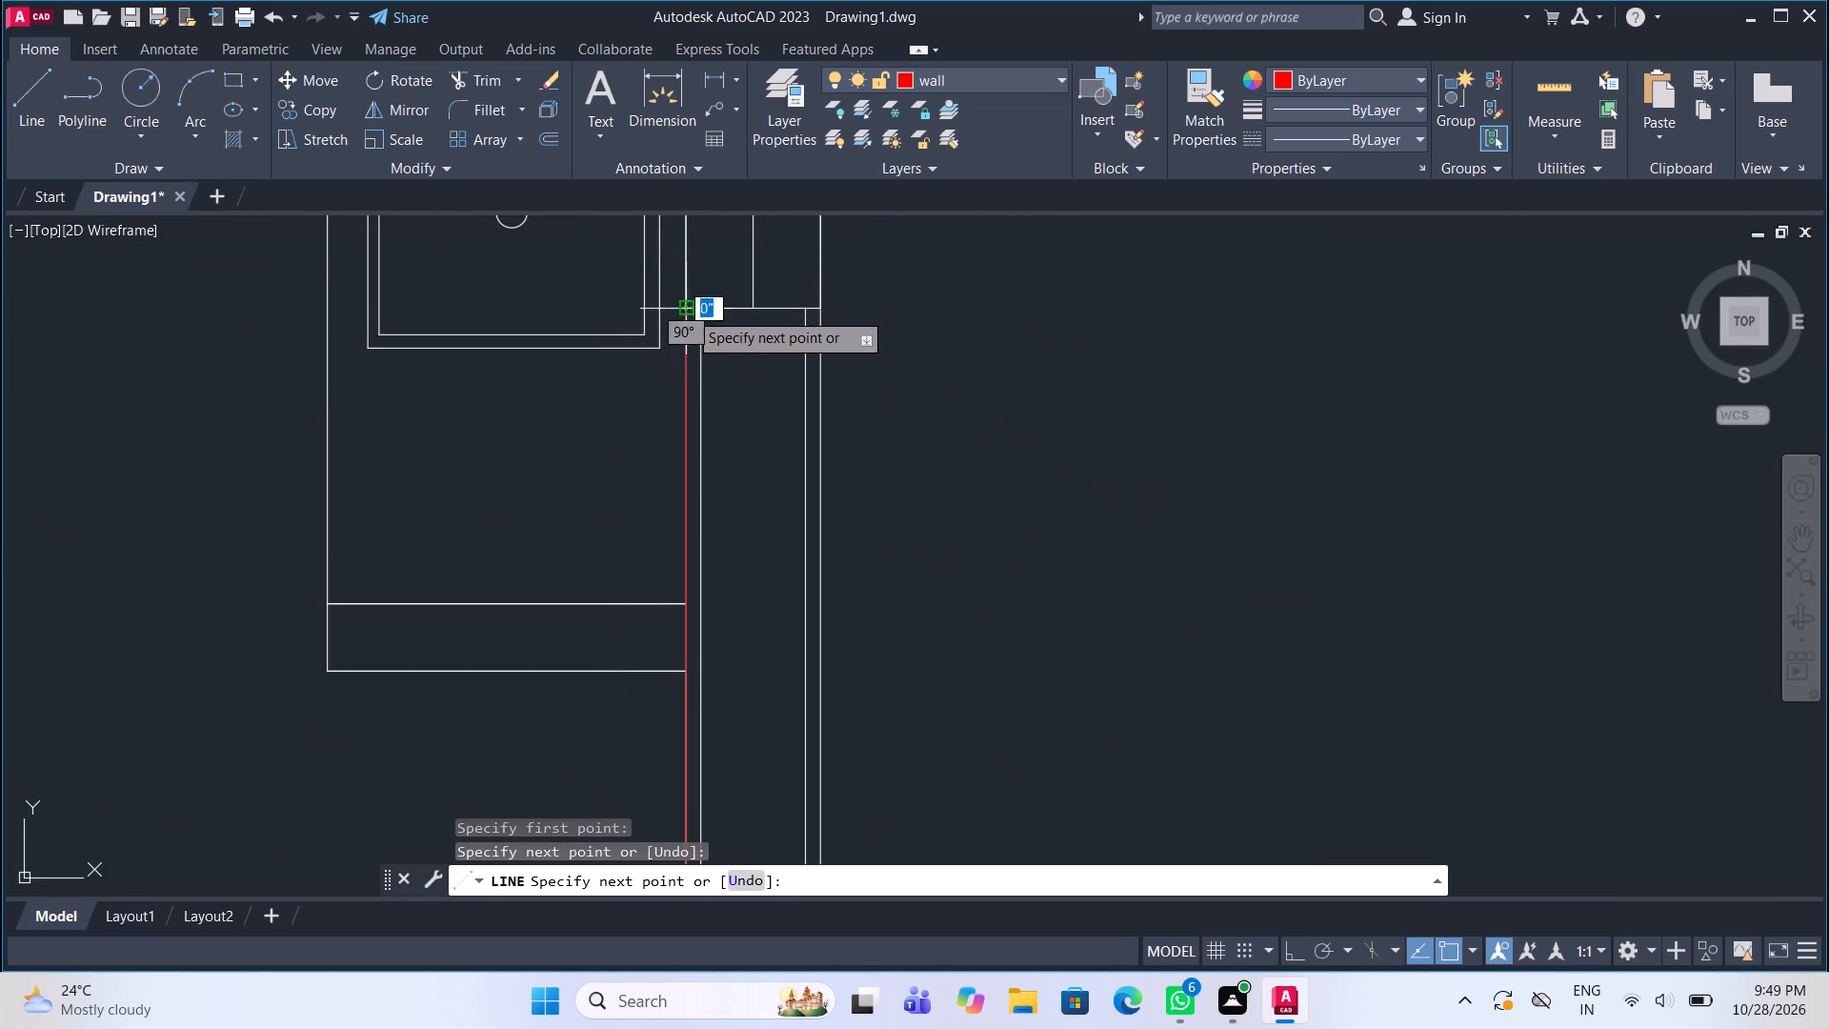
Draw the right exterior wall's outer face line from the kitchen window's lower jamb down to the small window's upper jamb.
{"action": "left_click", "coordinate": [34, 100]}
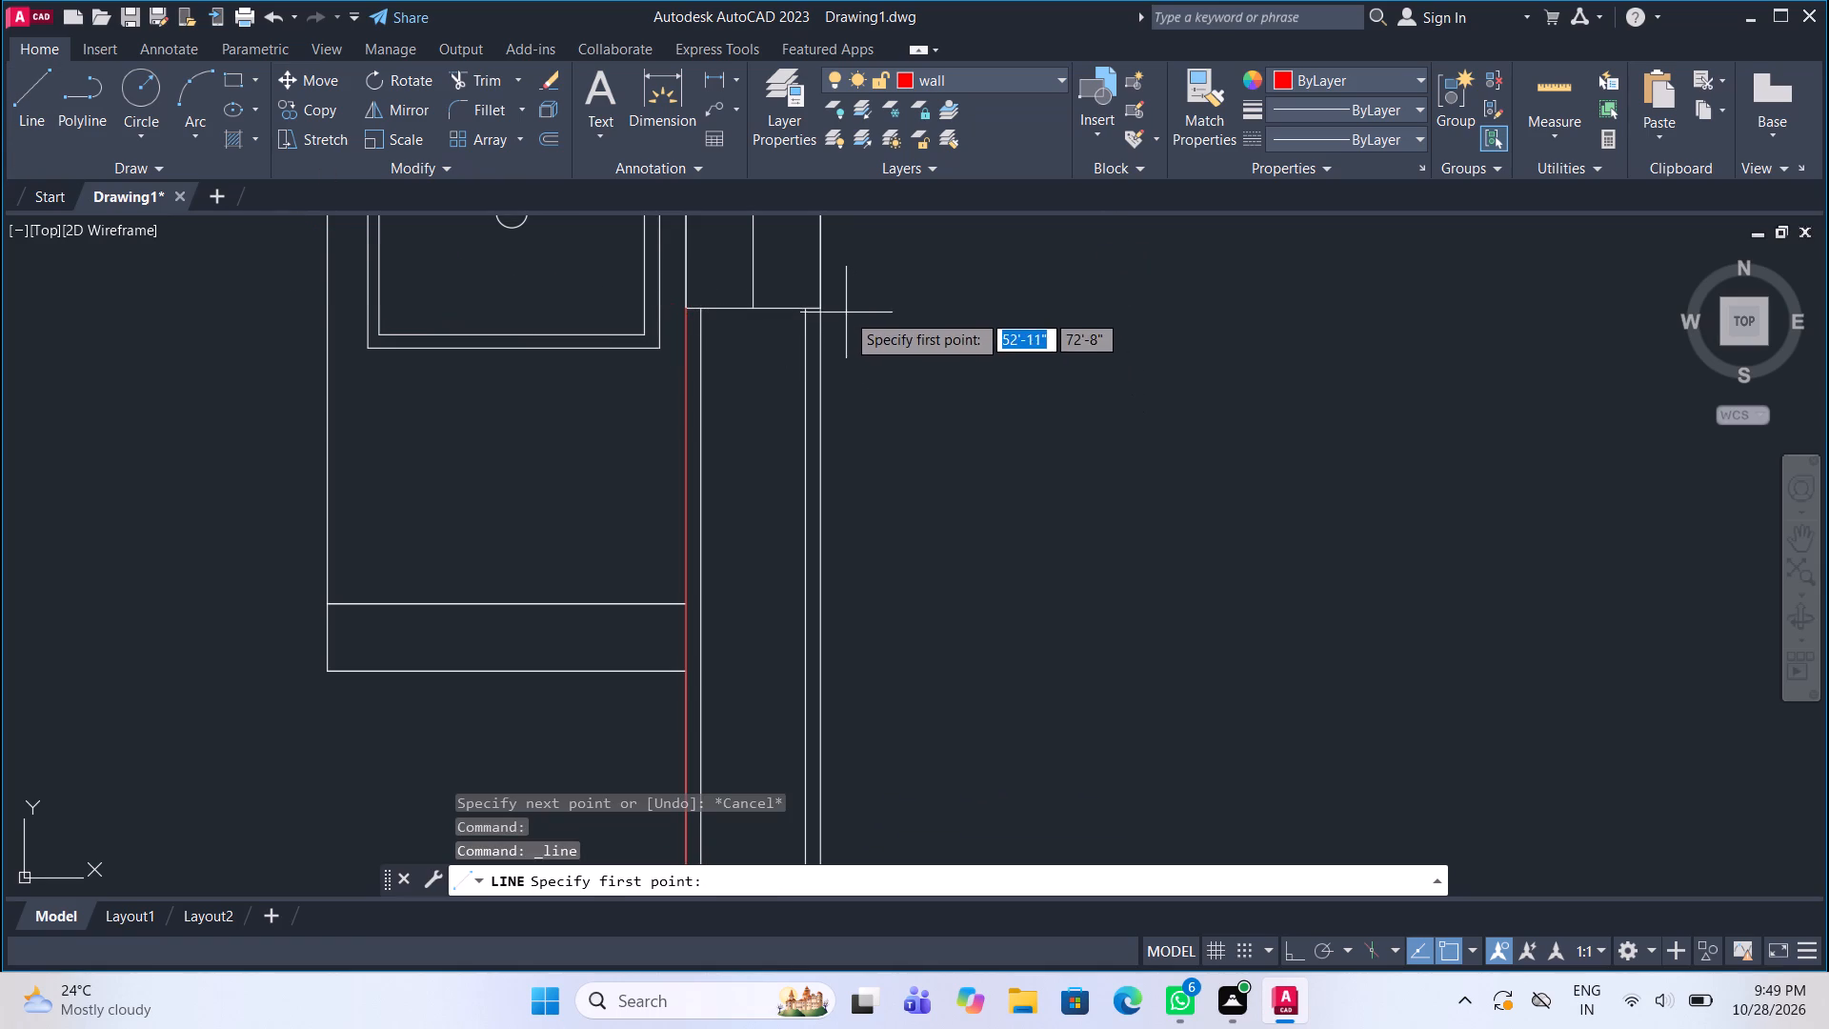
{"action": "left_click", "coordinate": [827, 308]}
{"action": "scroll", "coordinate": [832, 316], "scroll_direction": "down", "scroll_amount": 1}
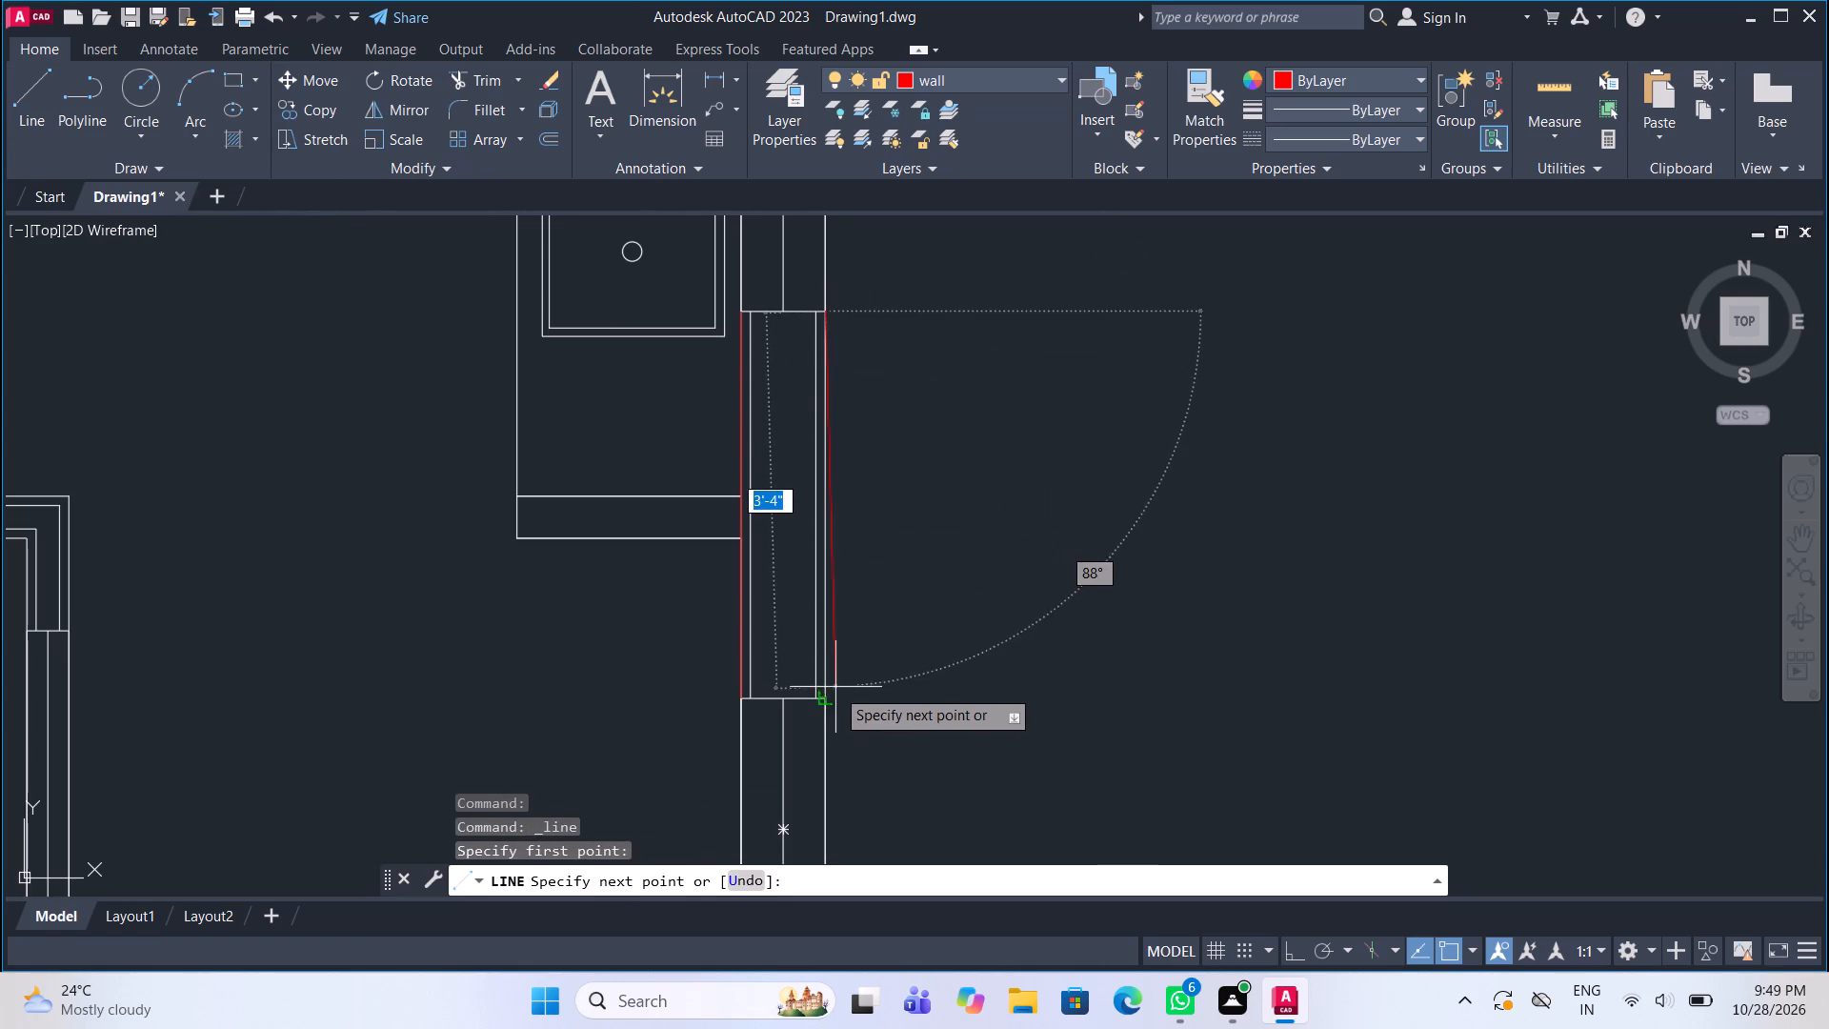
{"action": "left_click", "coordinate": [826, 699]}
Trace the room-side wall face from the small window's lower jamb down, along the lower partition, and up to the partition window's lower jamb.
{"action": "left_click", "coordinate": [45, 96]}
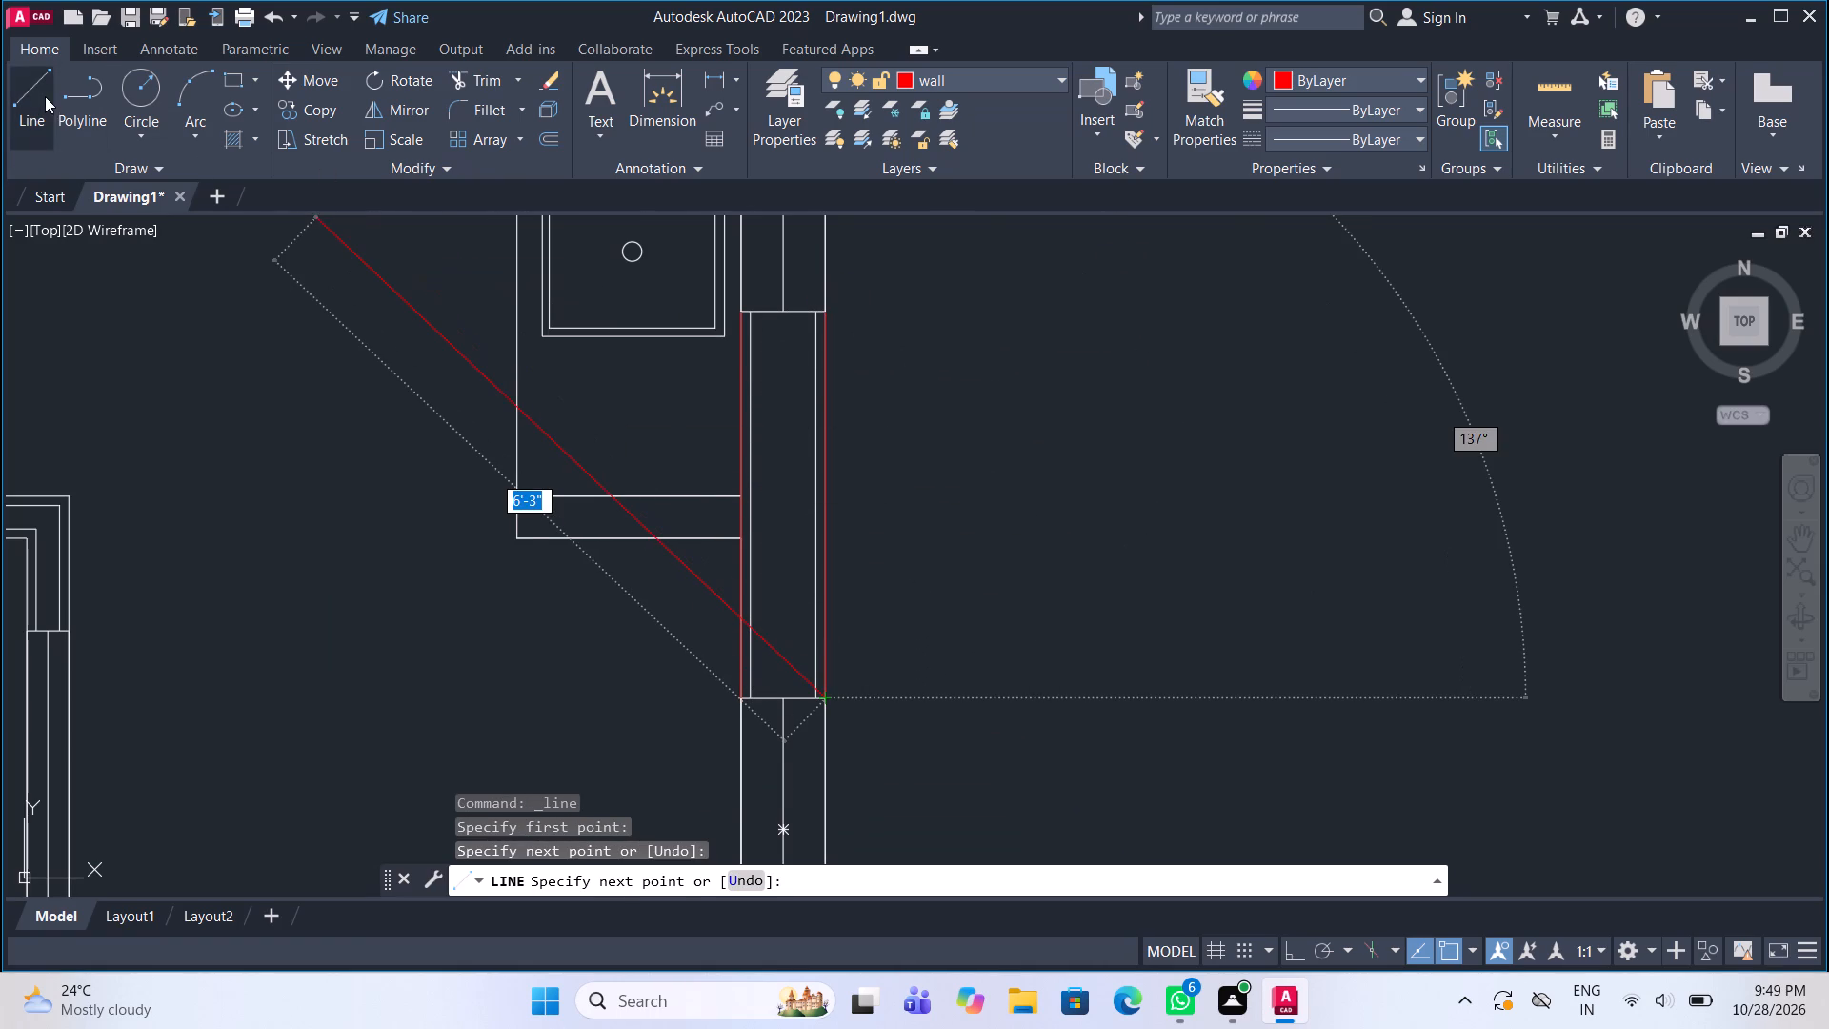
{"action": "scroll", "coordinate": [580, 501], "scroll_direction": "down", "scroll_amount": 2}
{"action": "middle_click_drag", "start_coordinate": [619, 635], "coordinate": [652, 463]}
{"action": "scroll", "coordinate": [668, 557], "scroll_direction": "up", "scroll_amount": 2}
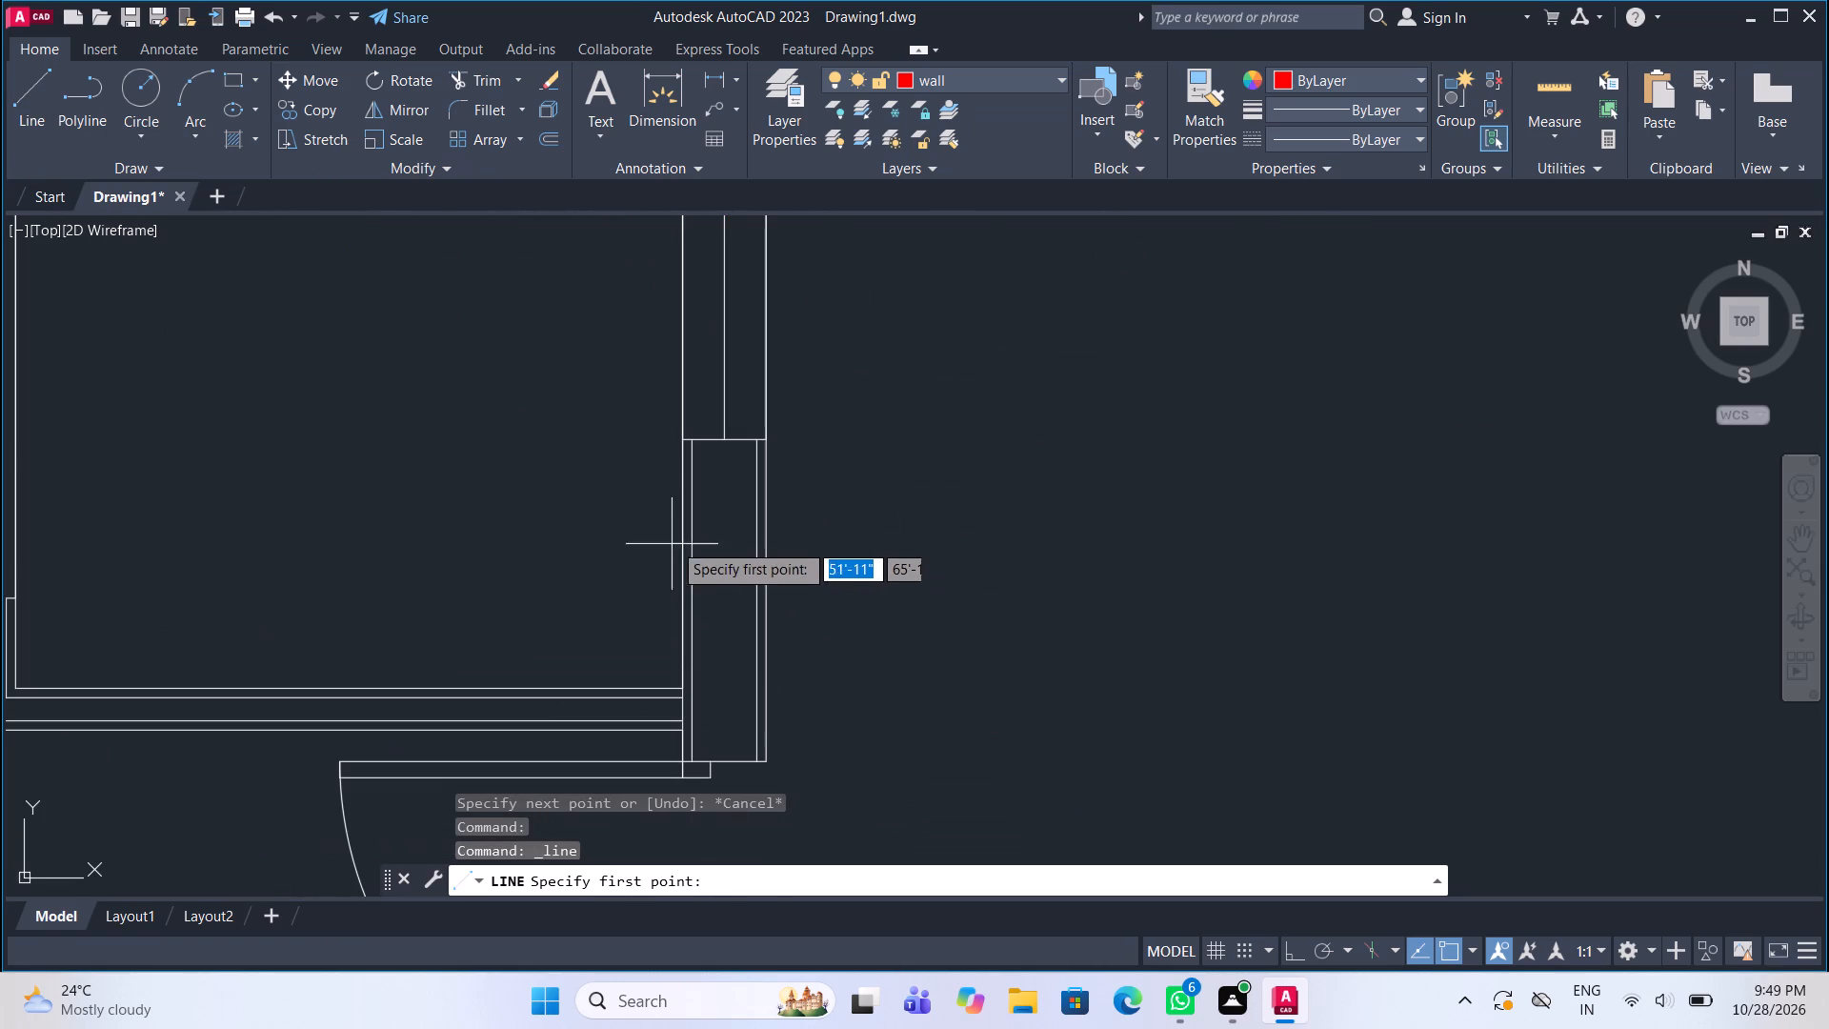
{"action": "left_click", "coordinate": [685, 444]}
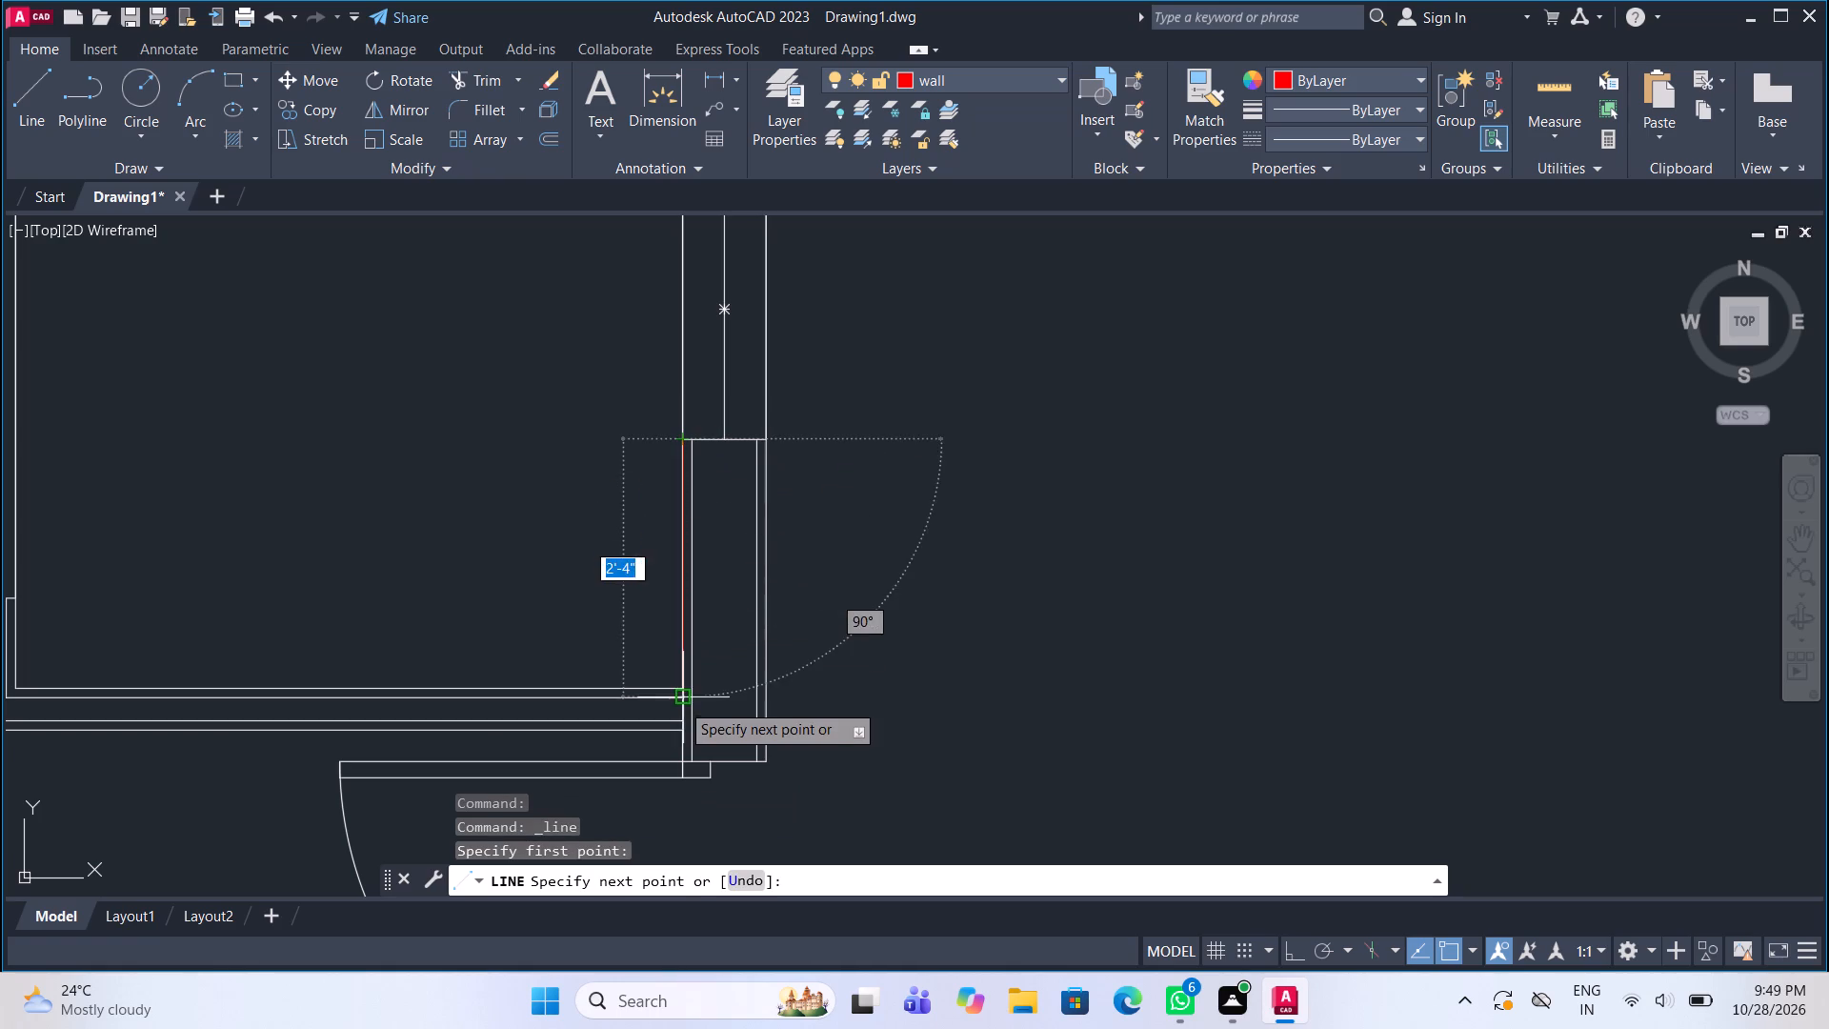
{"action": "scroll", "coordinate": [680, 702], "scroll_direction": "up", "scroll_amount": 2}
{"action": "left_click", "coordinate": [673, 669]}
{"action": "scroll", "coordinate": [673, 669], "scroll_direction": "down", "scroll_amount": 3}
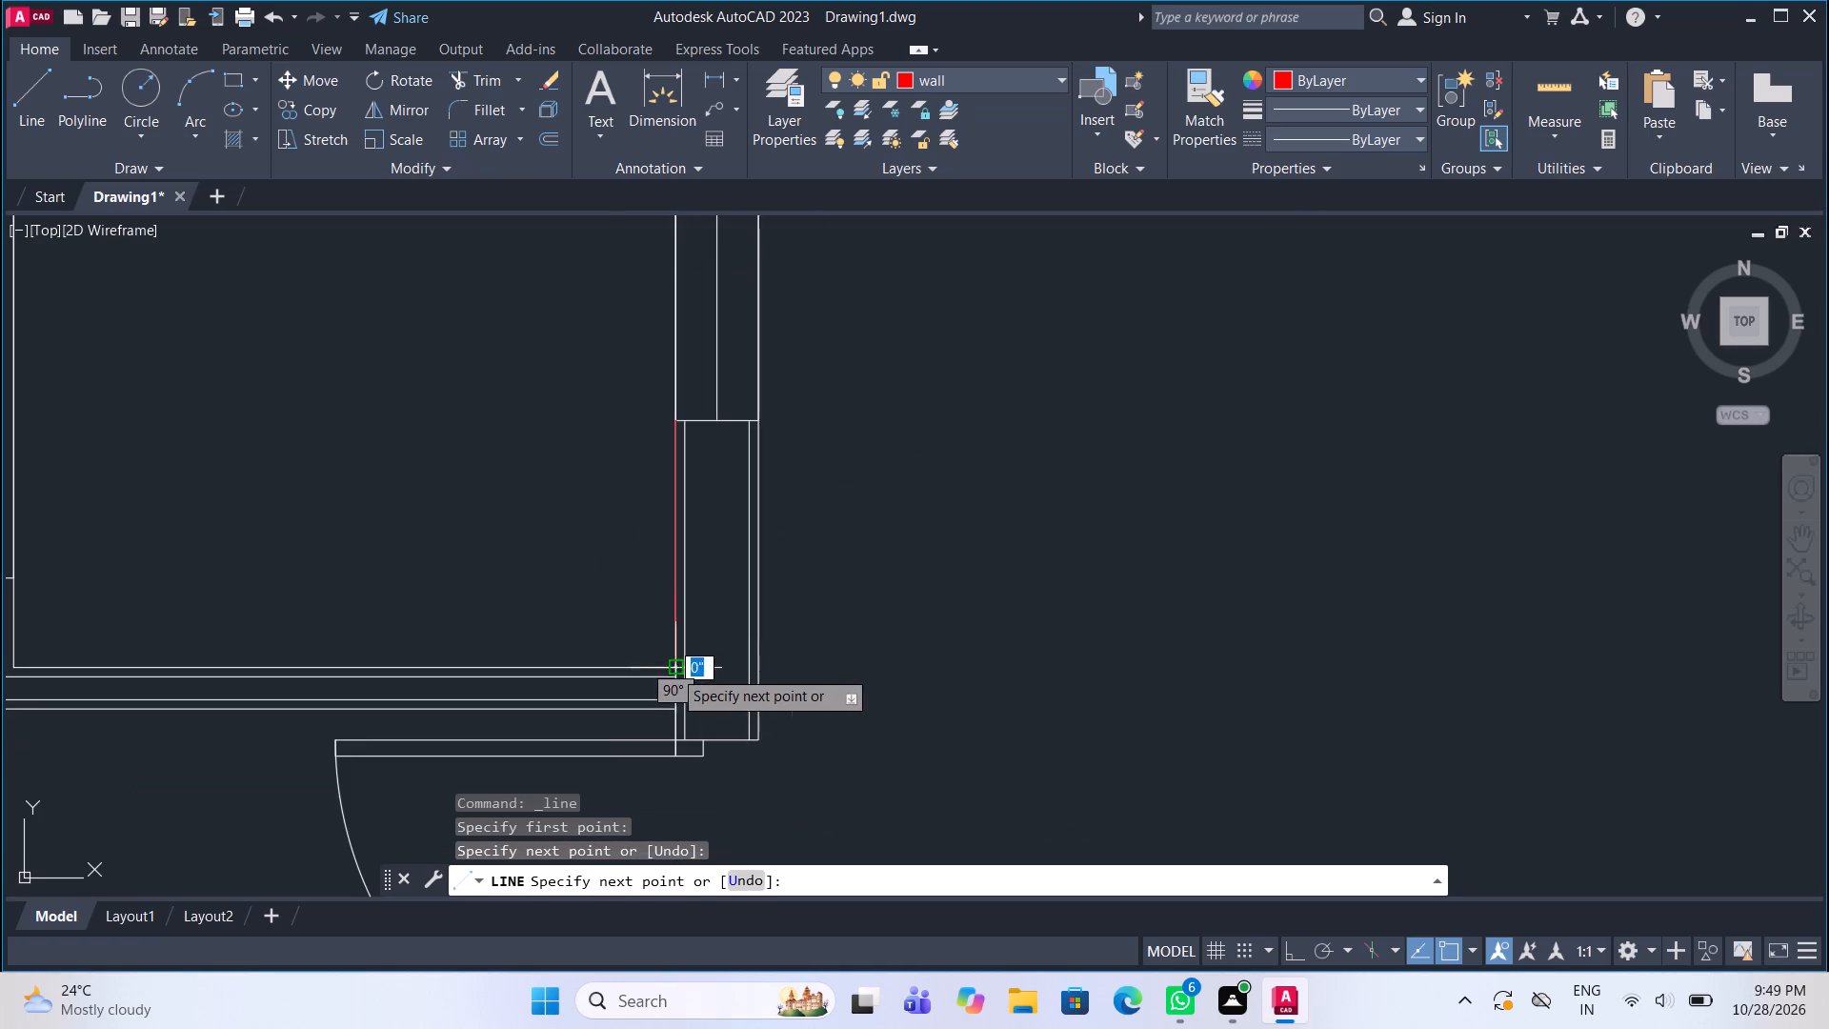
{"action": "middle_click_drag", "start_coordinate": [582, 673], "coordinate": [972, 673]}
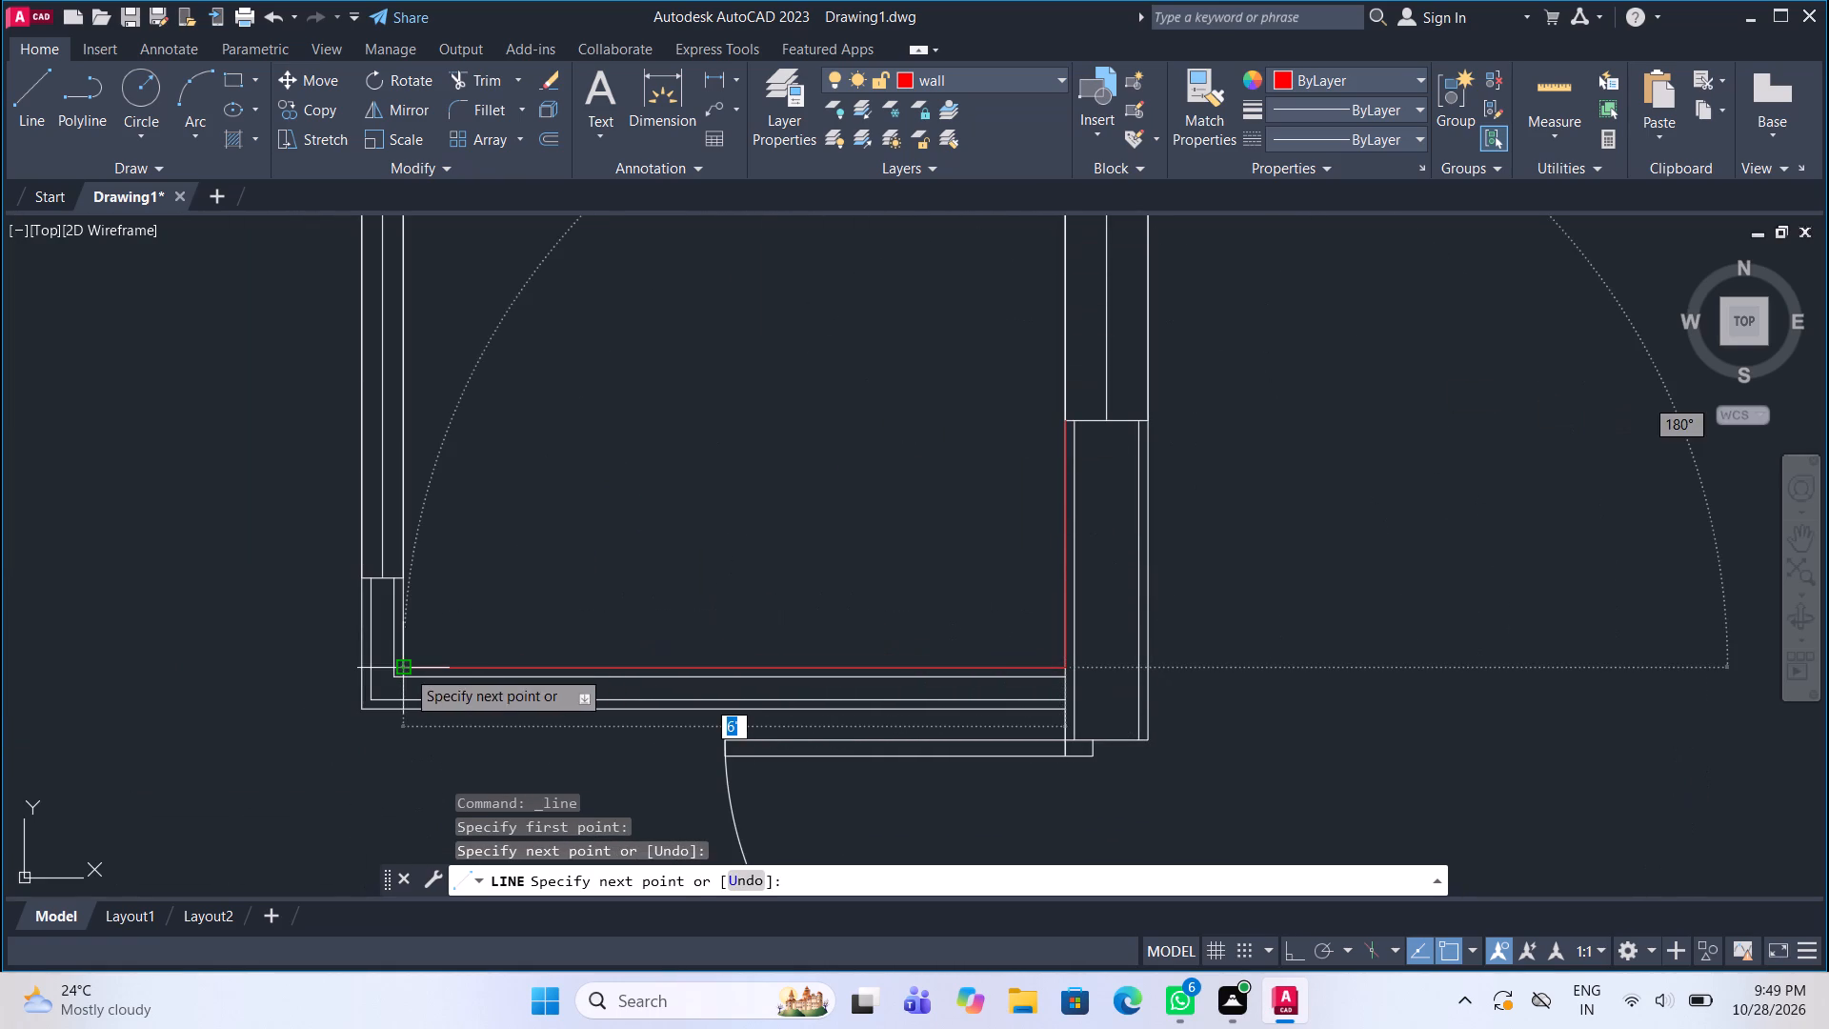
{"action": "left_click", "coordinate": [406, 669]}
{"action": "left_click", "coordinate": [404, 583]}
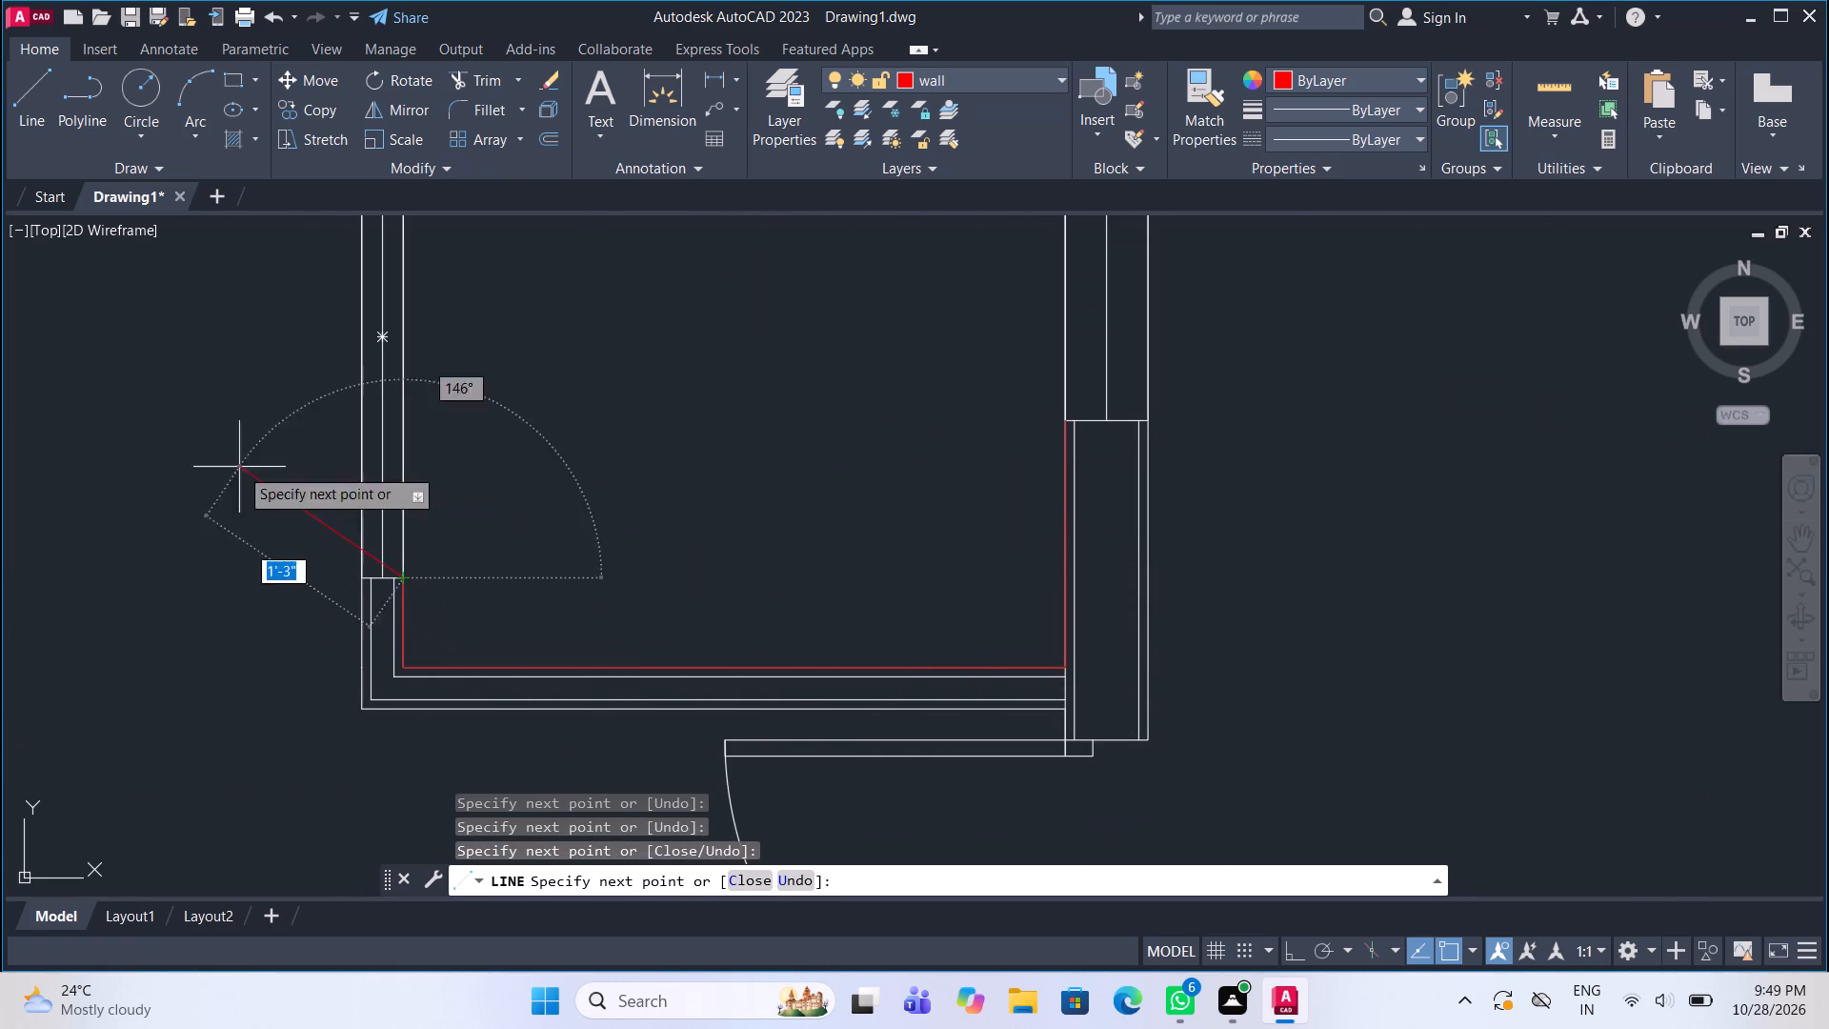
Trace the opposite partition face from the partition window's lower jamb around the corner, along to the right wall, and down to the entrance door opening.
{"action": "left_click", "coordinate": [30, 123]}
{"action": "scroll", "coordinate": [356, 646], "scroll_direction": "up", "scroll_amount": 1}
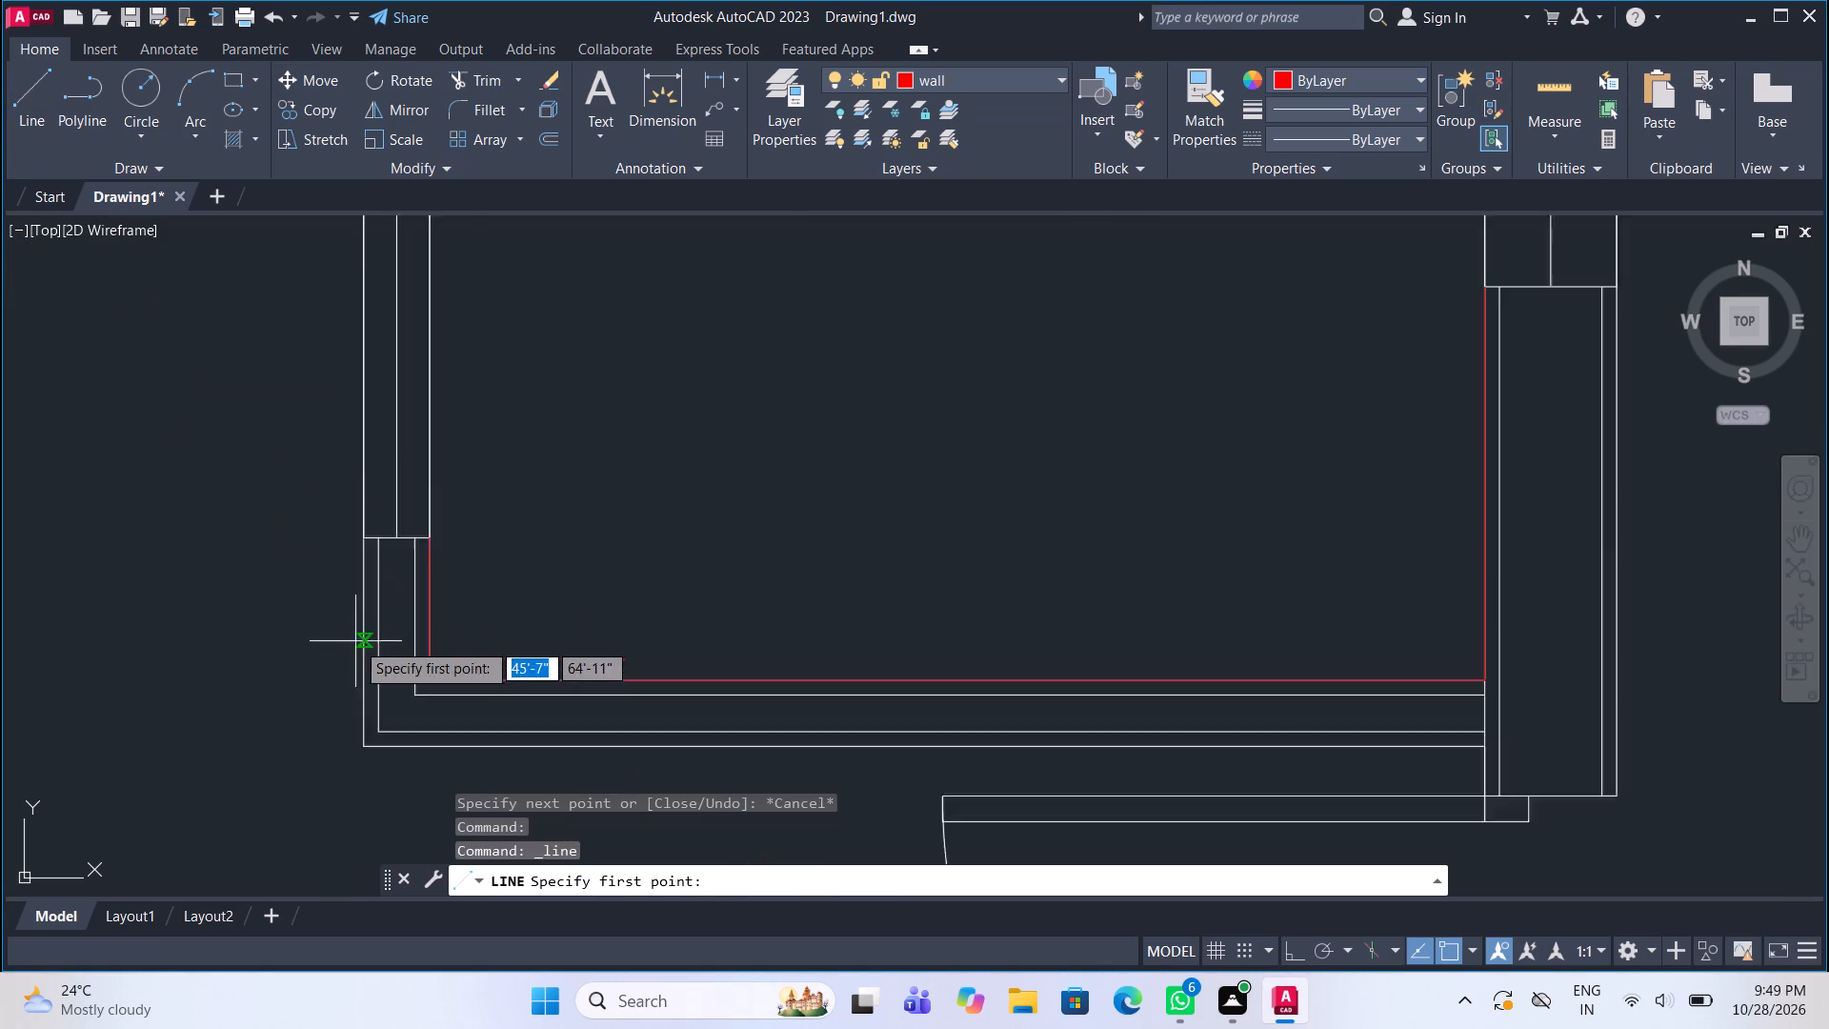
{"action": "scroll", "coordinate": [355, 641], "scroll_direction": "up", "scroll_amount": 1}
{"action": "left_click", "coordinate": [361, 476]}
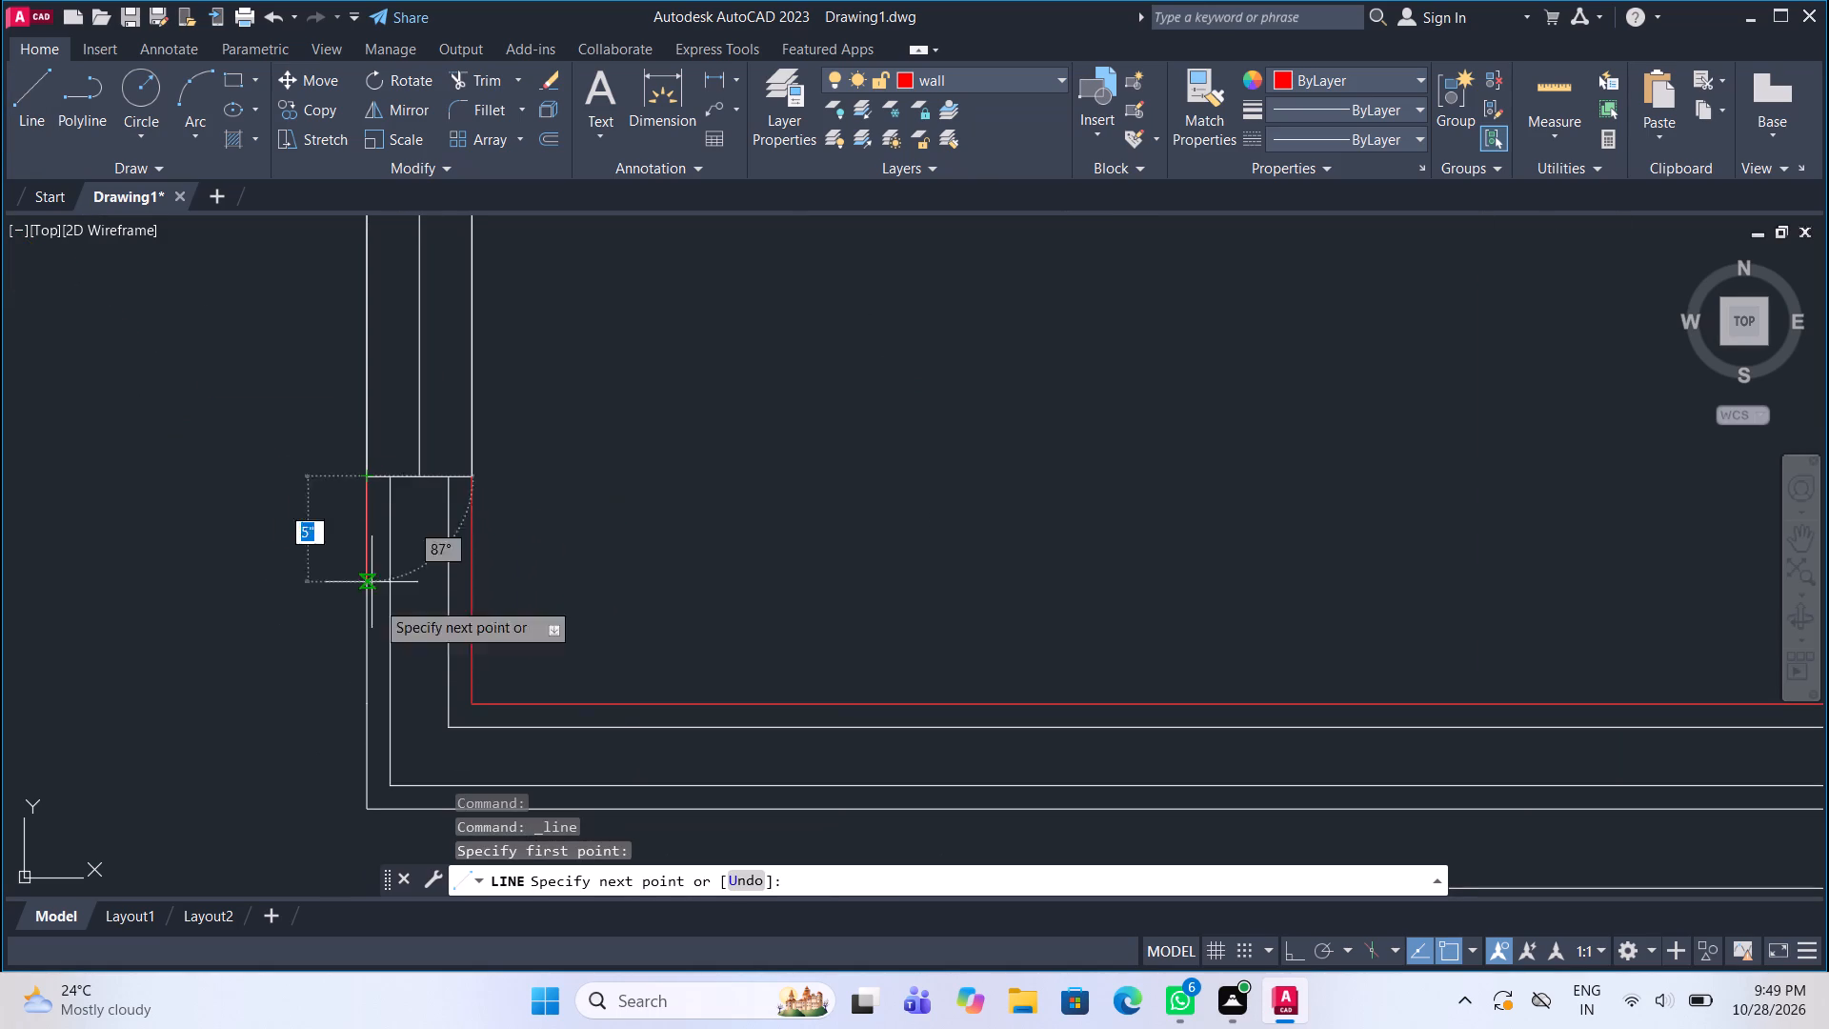
{"action": "left_click", "coordinate": [369, 813]}
{"action": "scroll", "coordinate": [383, 755], "scroll_direction": "down", "scroll_amount": 3}
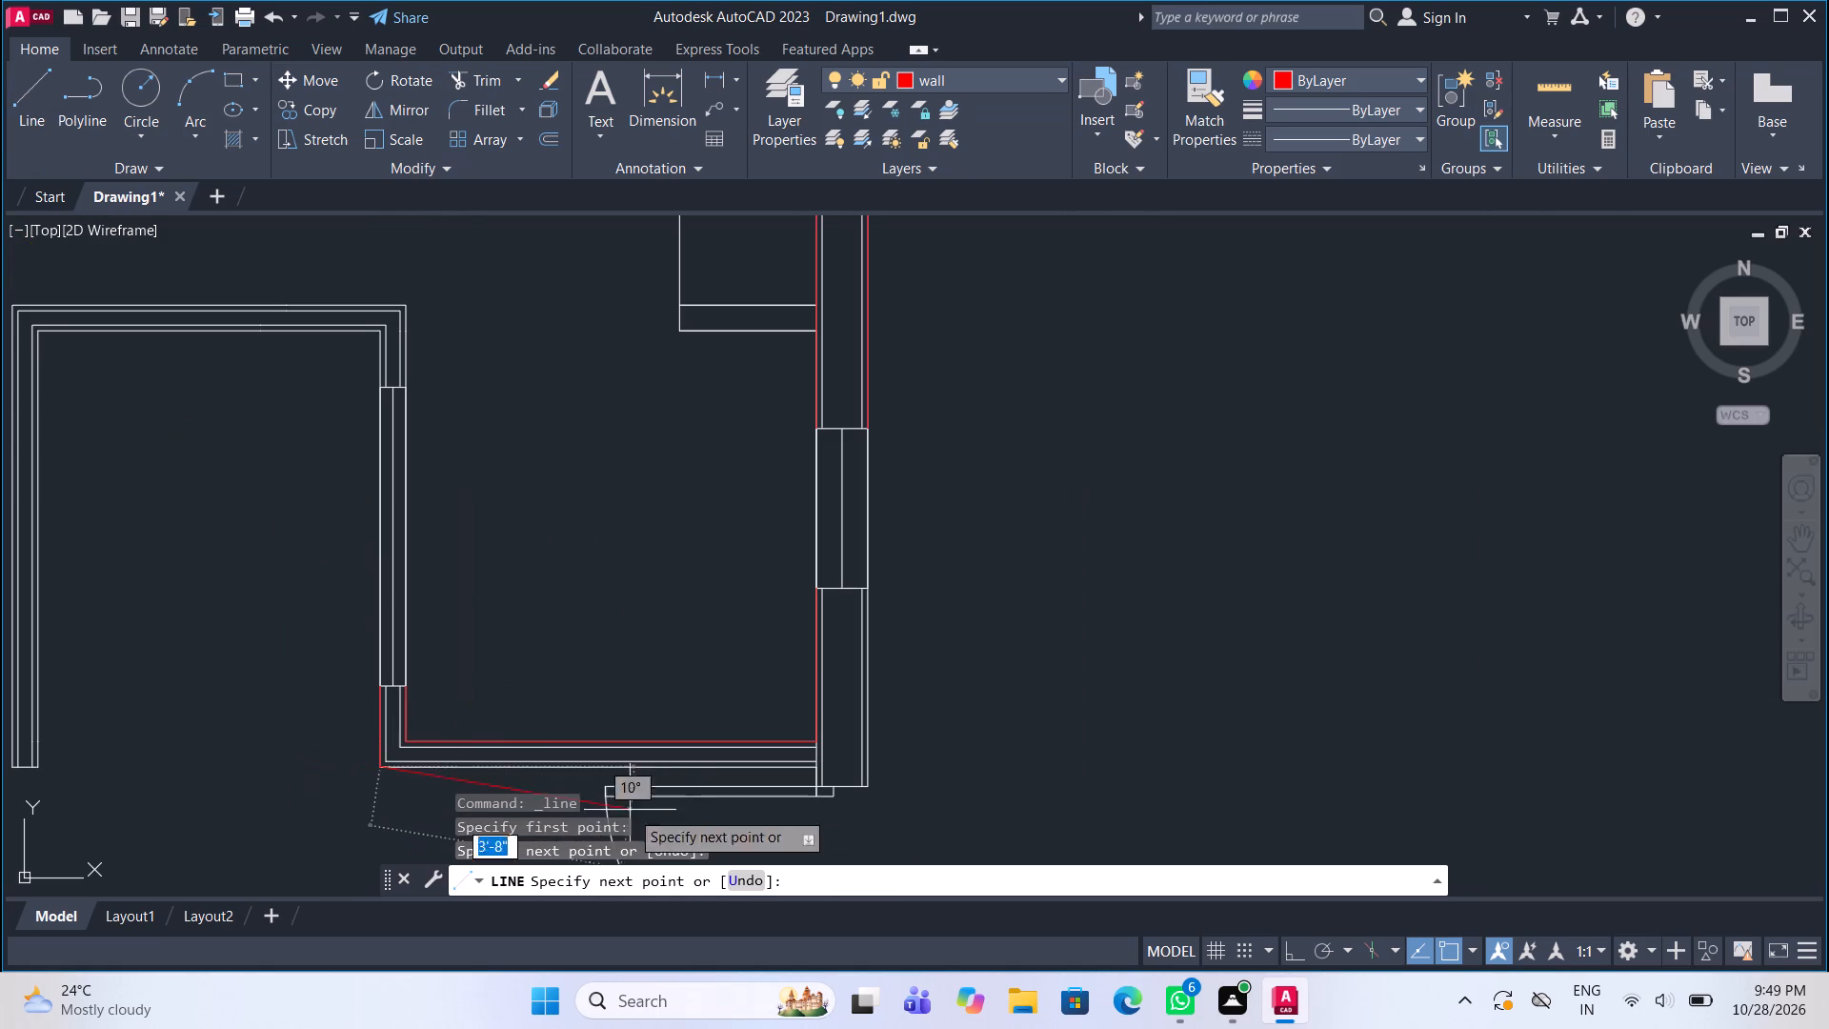
{"action": "middle_click_drag", "start_coordinate": [901, 817], "coordinate": [847, 762]}
{"action": "scroll", "coordinate": [763, 697], "scroll_direction": "up", "scroll_amount": 2}
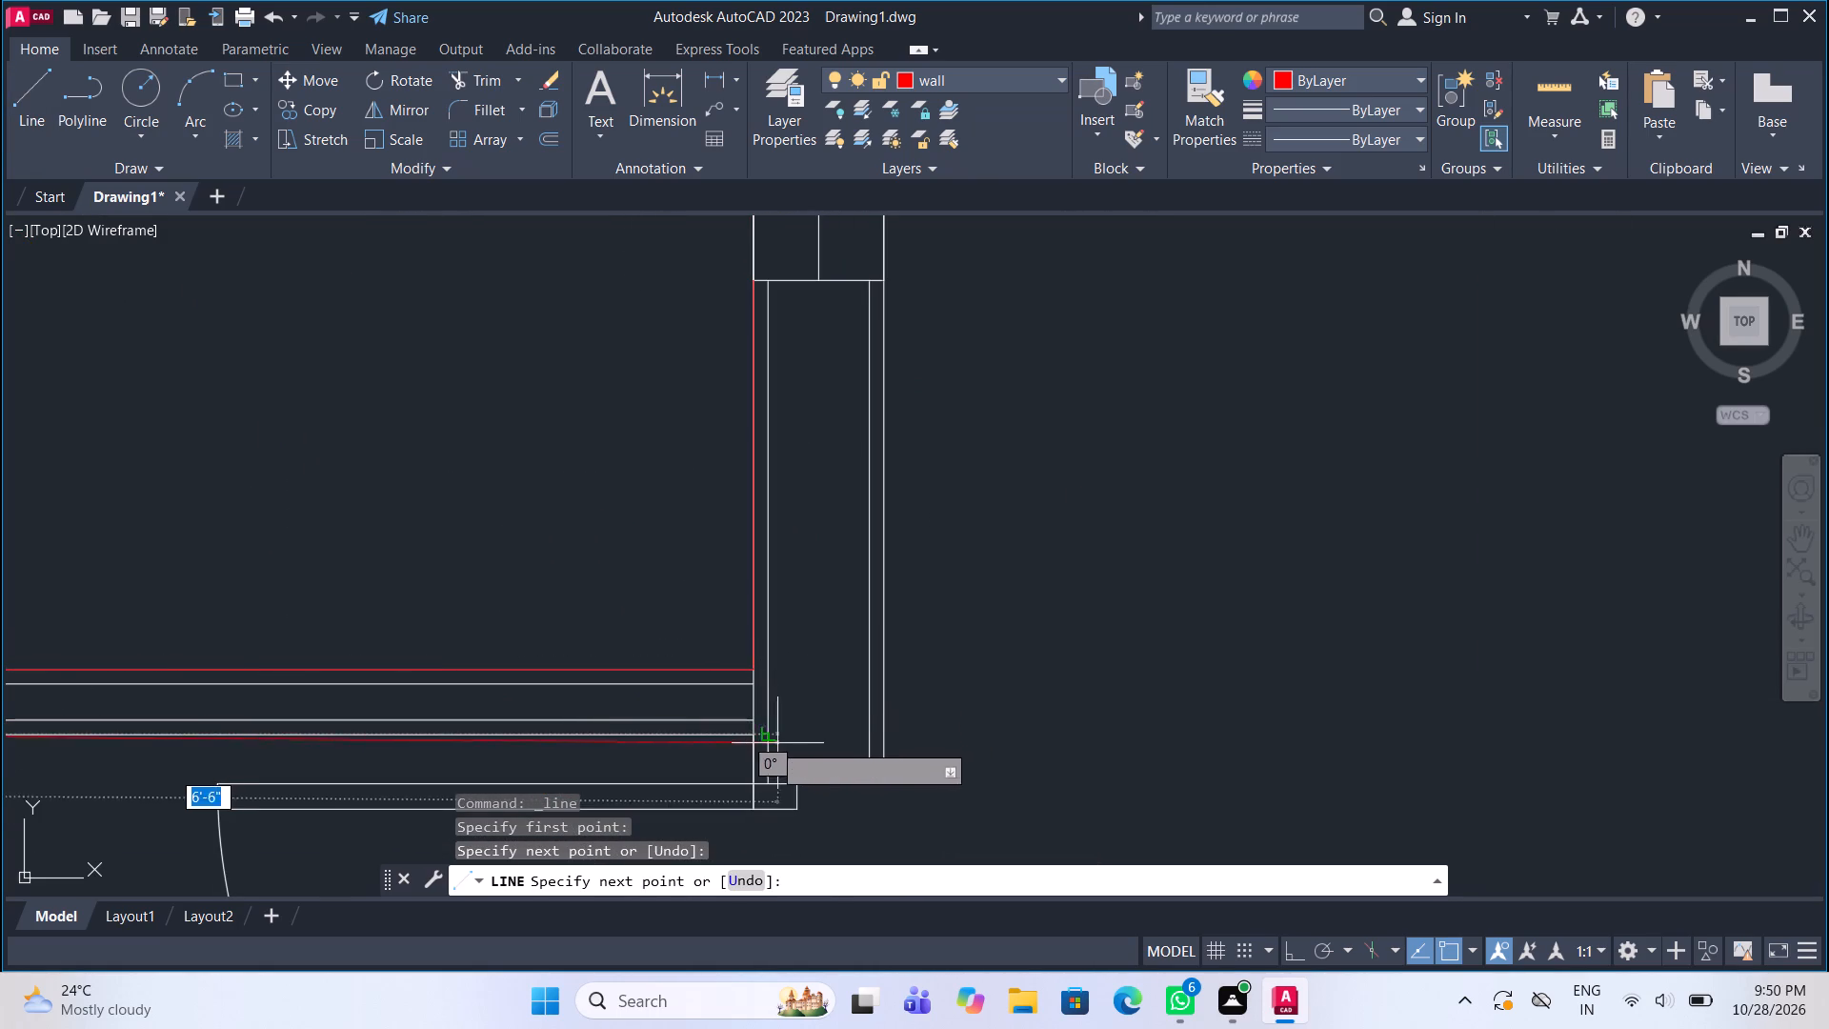
{"action": "left_click", "coordinate": [755, 737]}
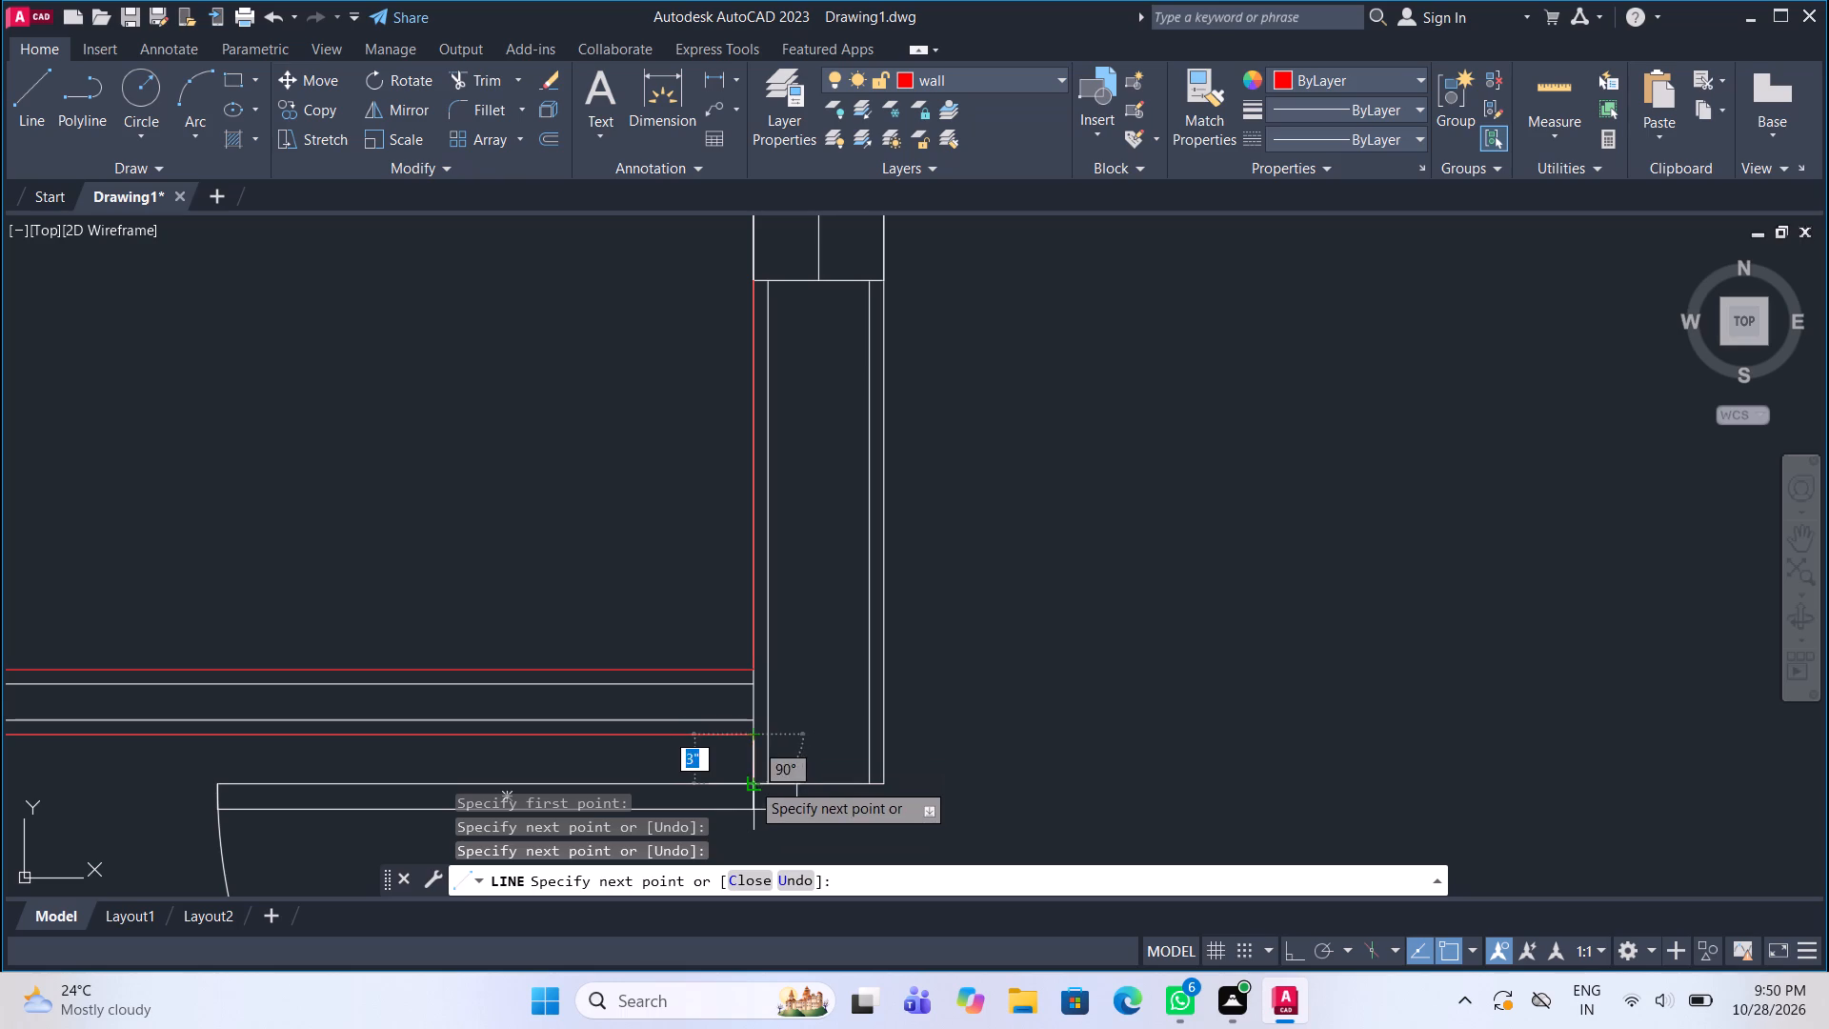
{"action": "left_click", "coordinate": [751, 781]}
Draw the right exterior wall's outer face line from the entrance door opening up to the small window's lower jamb.
{"action": "middle_click_drag", "start_coordinate": [604, 768], "coordinate": [553, 687]}
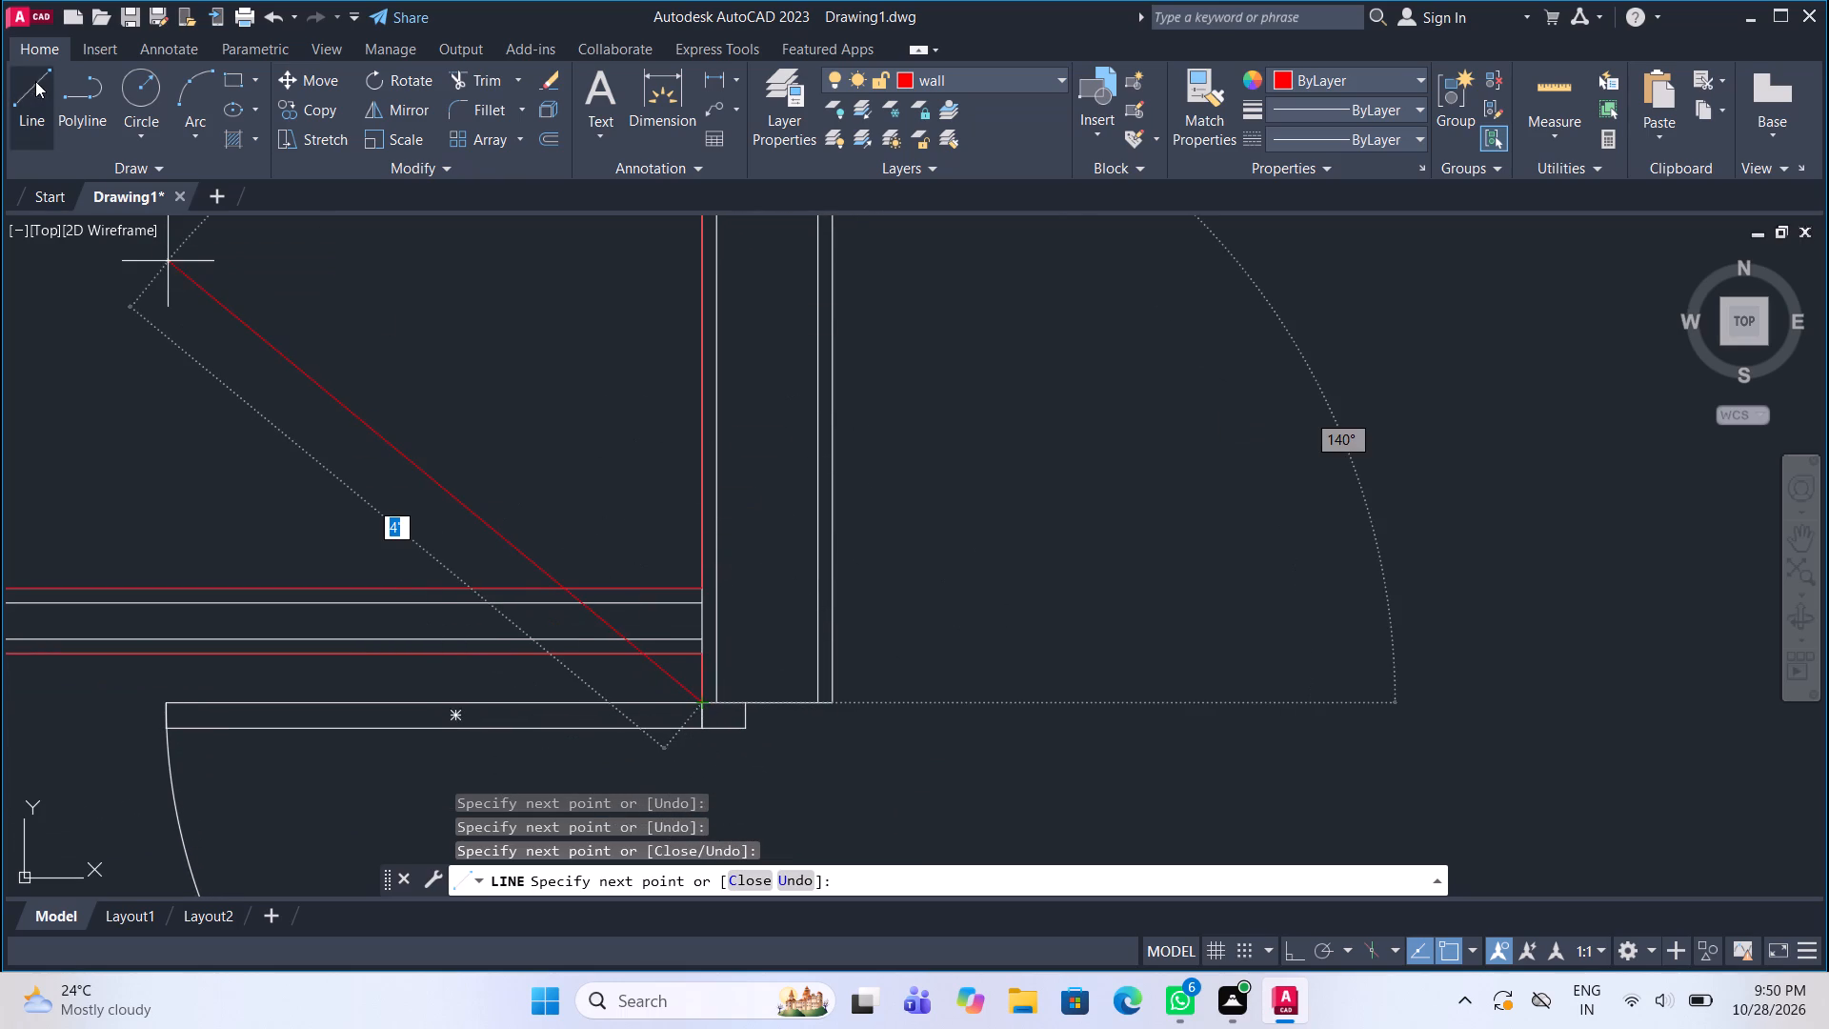
{"action": "left_click", "coordinate": [35, 81]}
{"action": "left_click", "coordinate": [833, 706]}
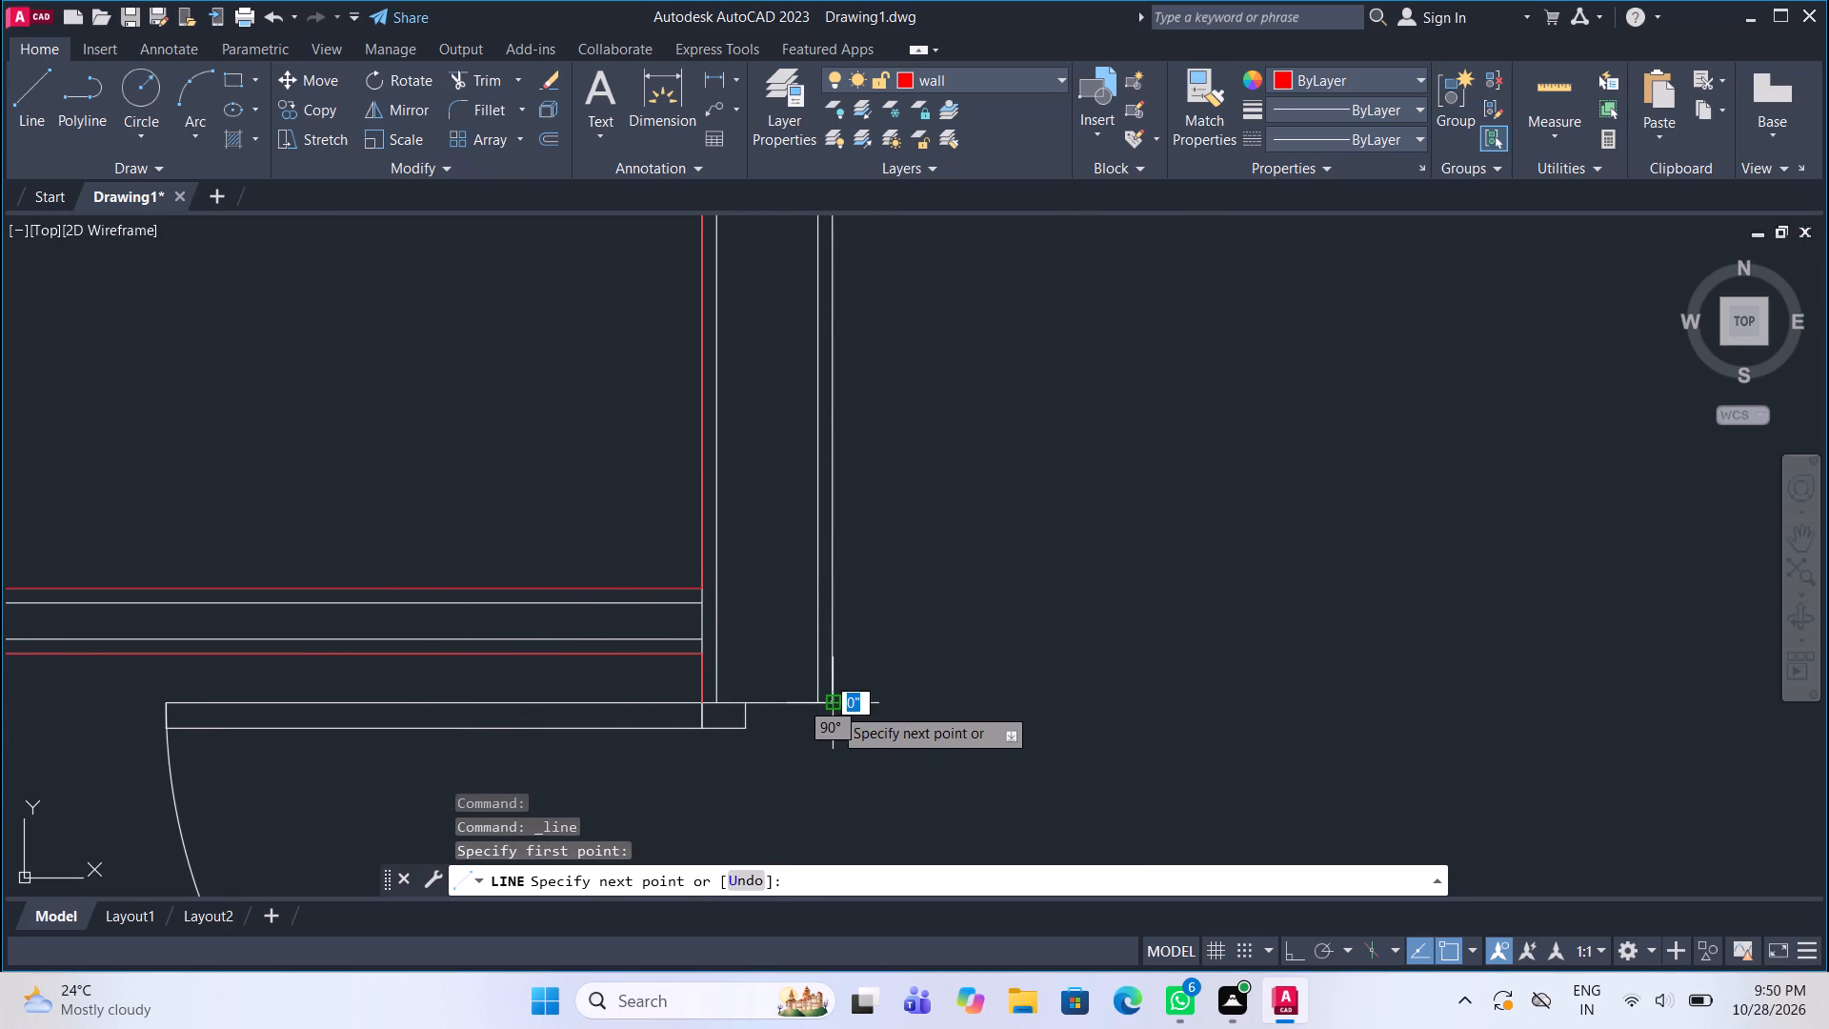
{"action": "scroll", "coordinate": [833, 710], "scroll_direction": "down", "scroll_amount": 1}
{"action": "left_click", "coordinate": [834, 393]}
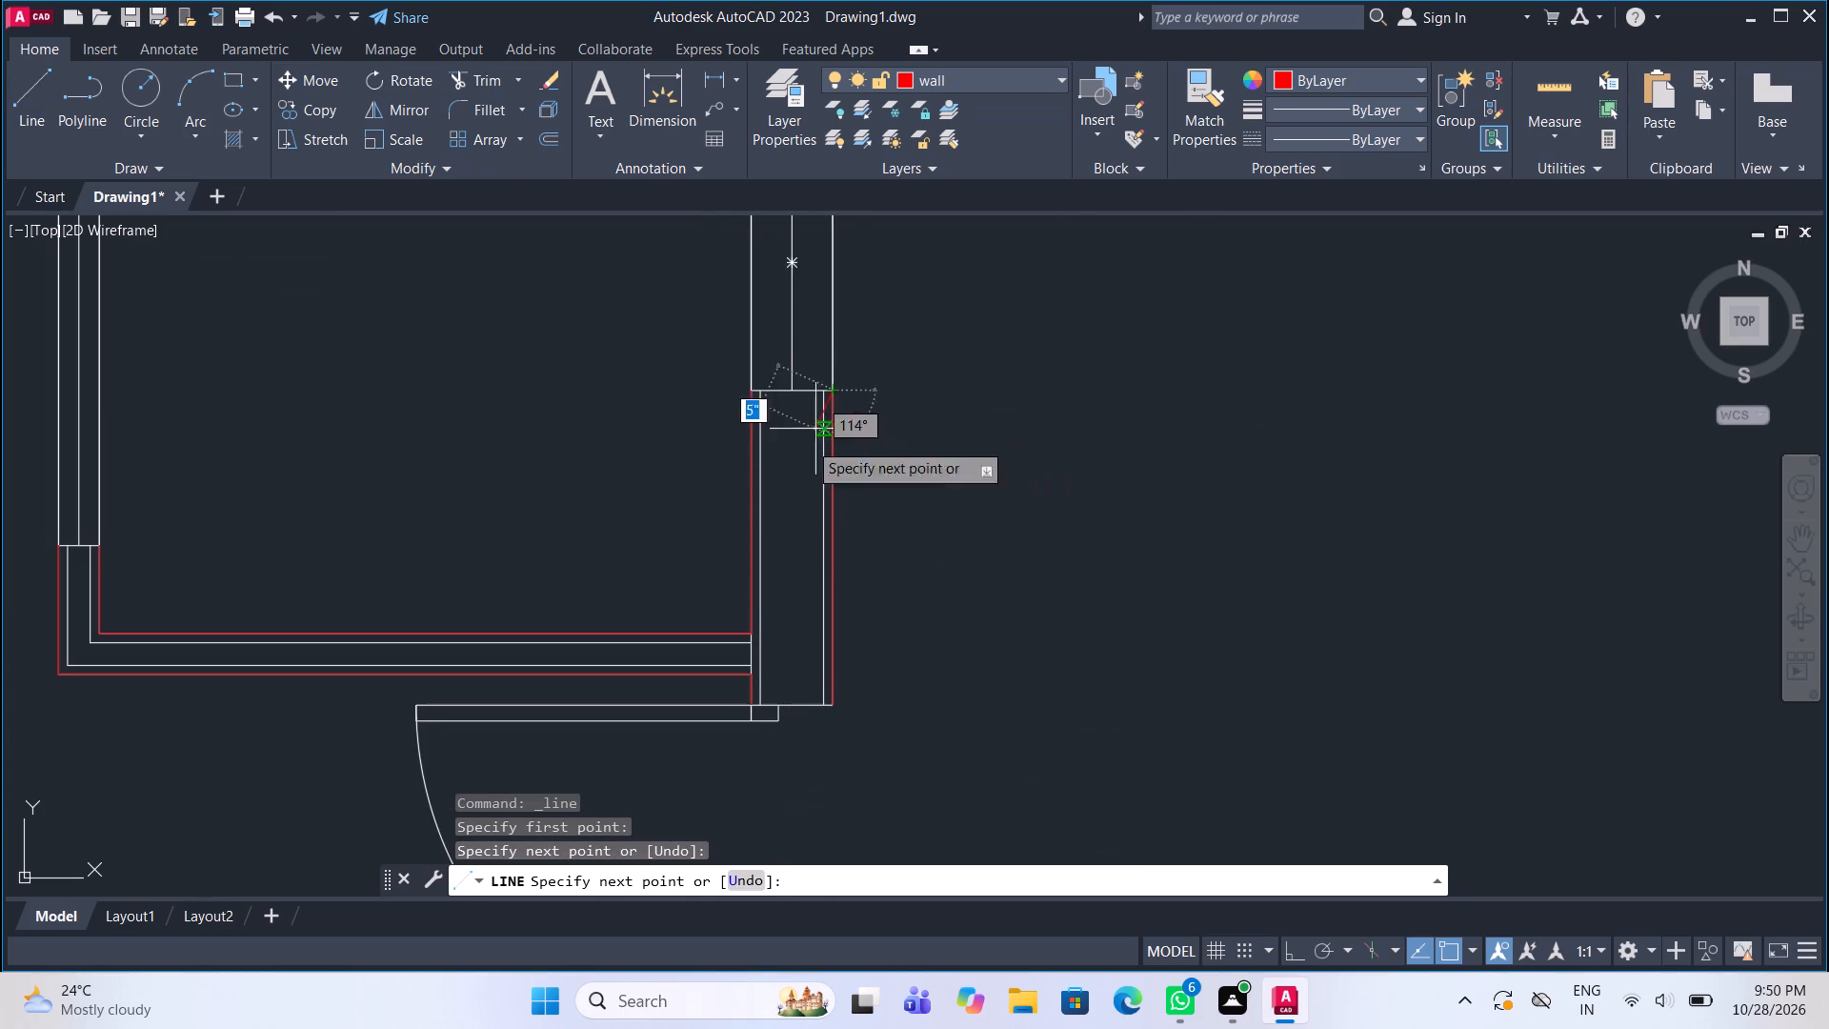
{"action": "key", "text": "Escape"}
Trim the three leftover vertical line pieces crossing the lower partition's thickness where it meets the right exterior wall.
{"action": "scroll", "coordinate": [774, 738], "scroll_direction": "up", "scroll_amount": 2}
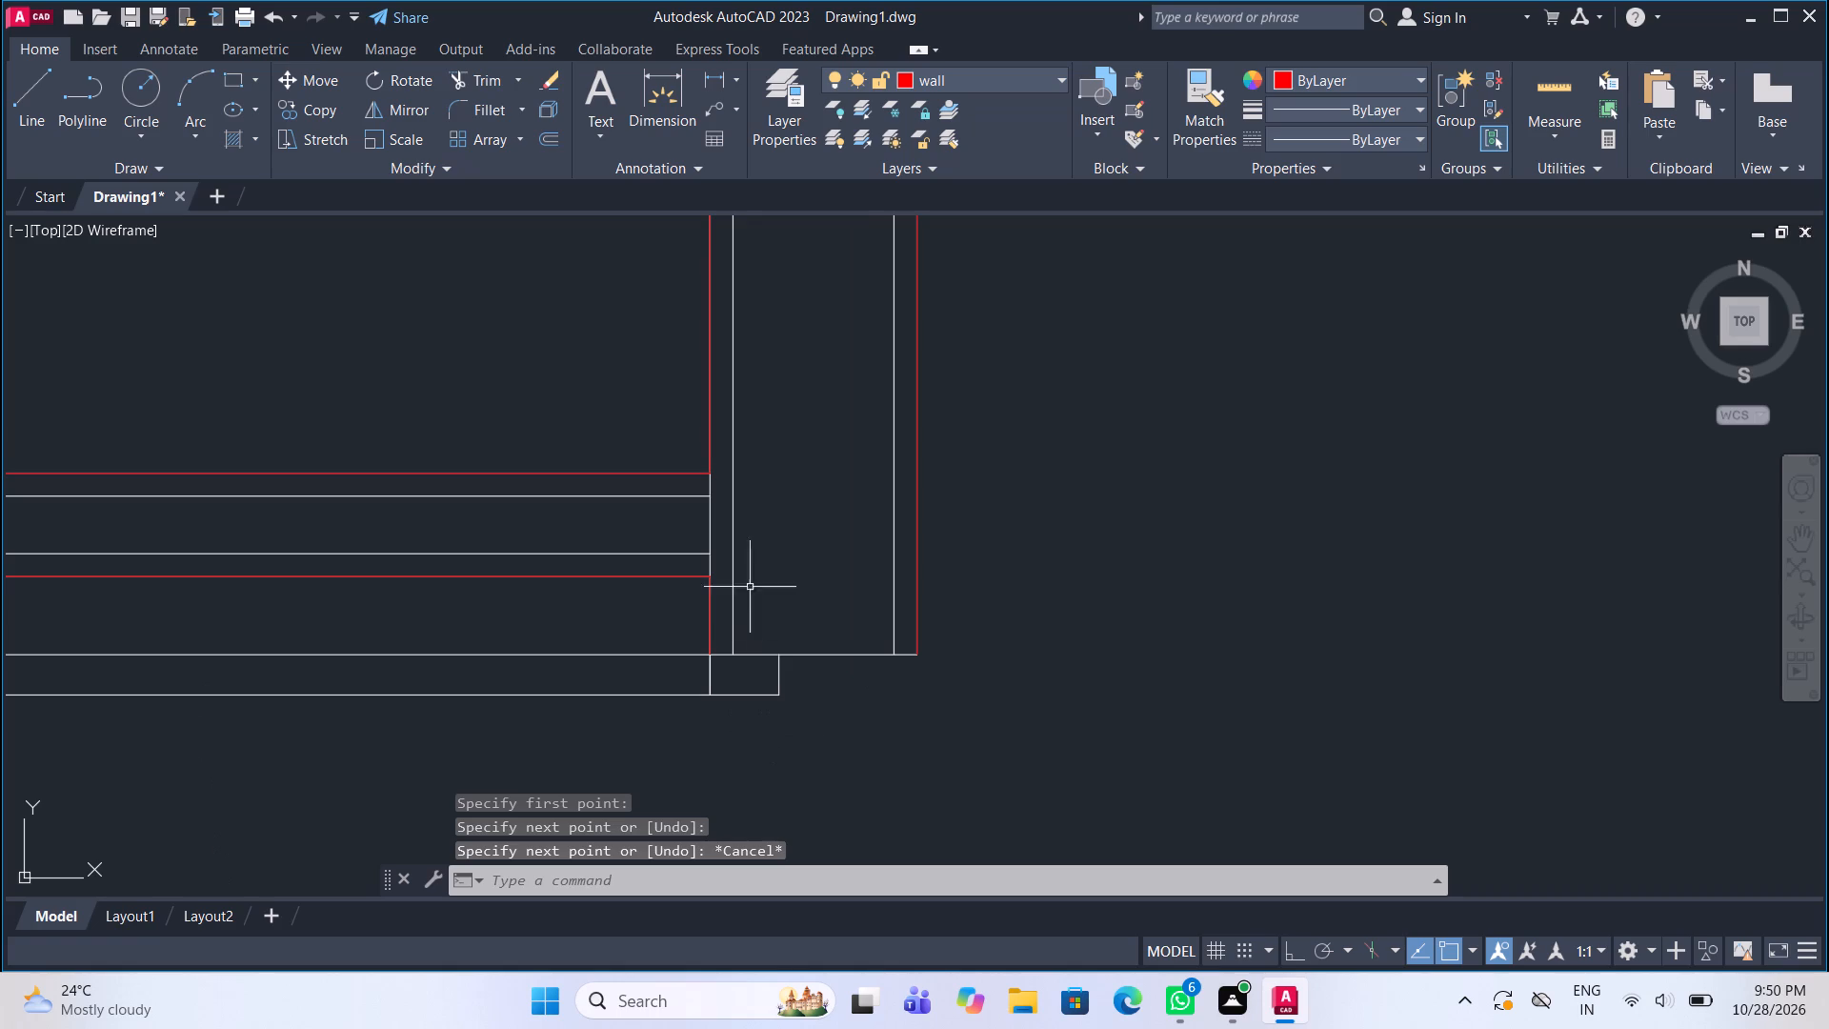
{"action": "left_click", "coordinate": [488, 79]}
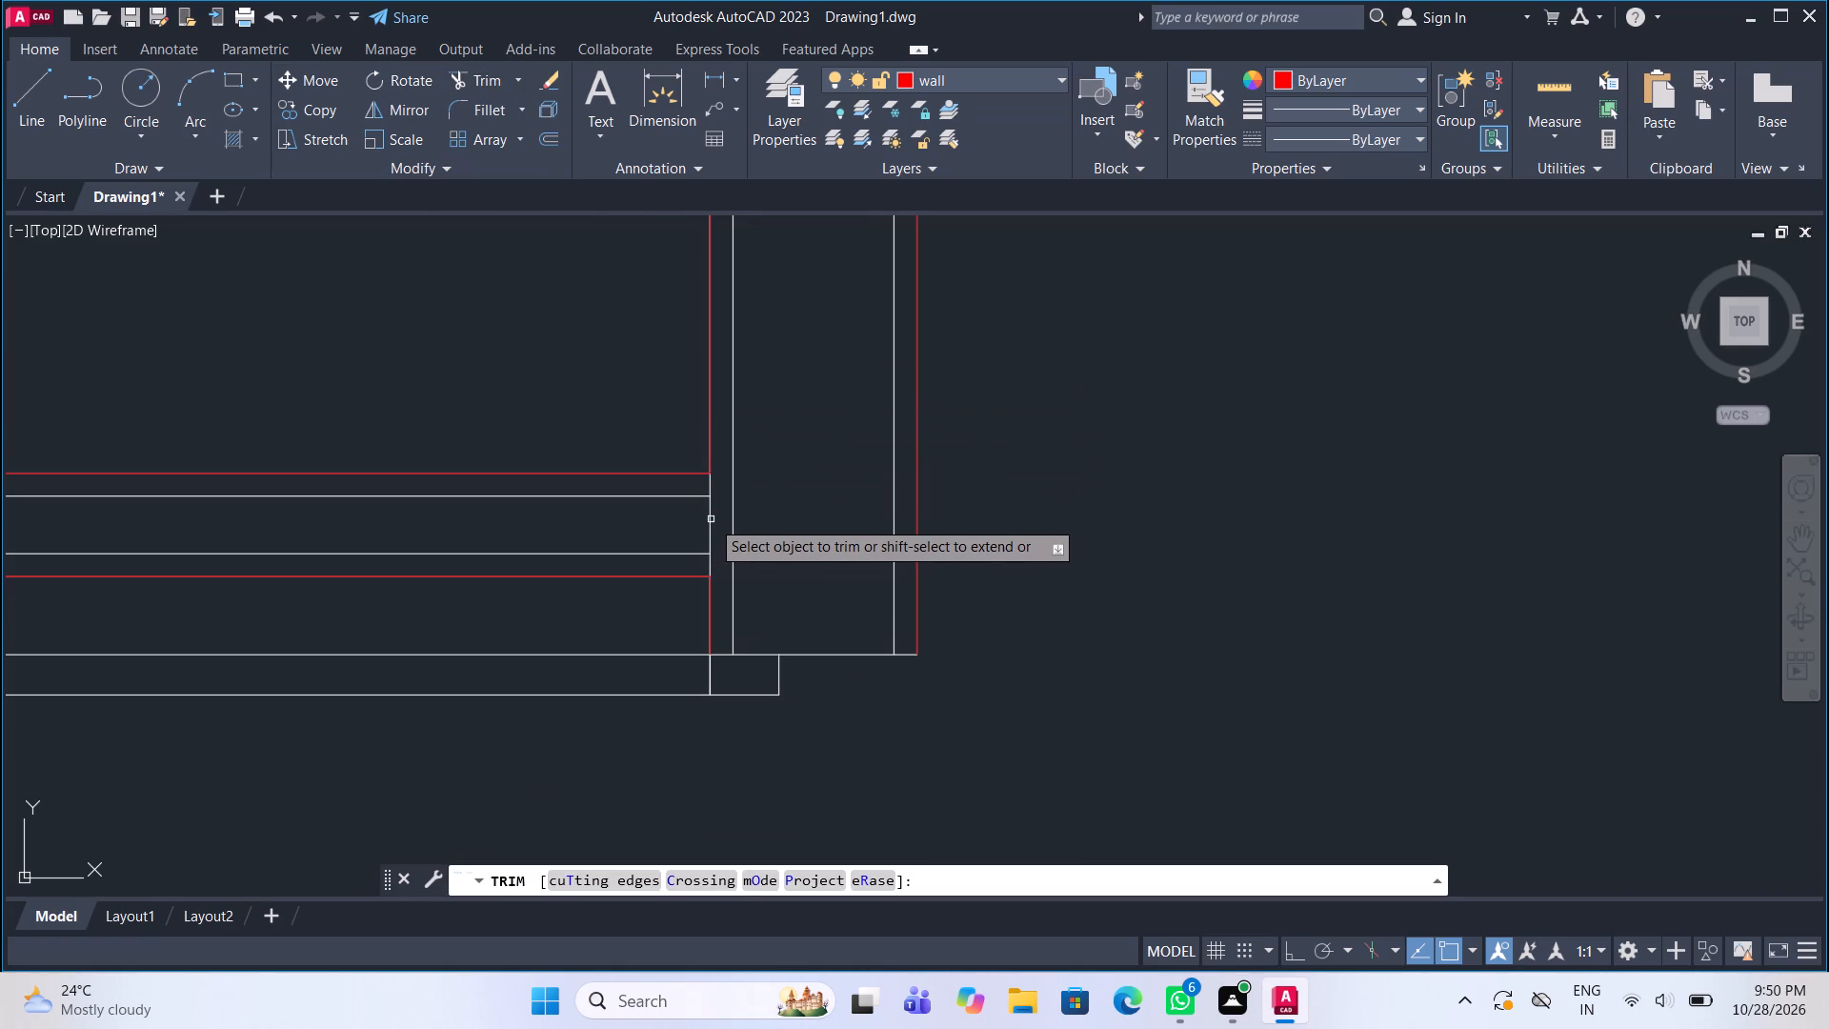
{"action": "left_click", "coordinate": [711, 519]}
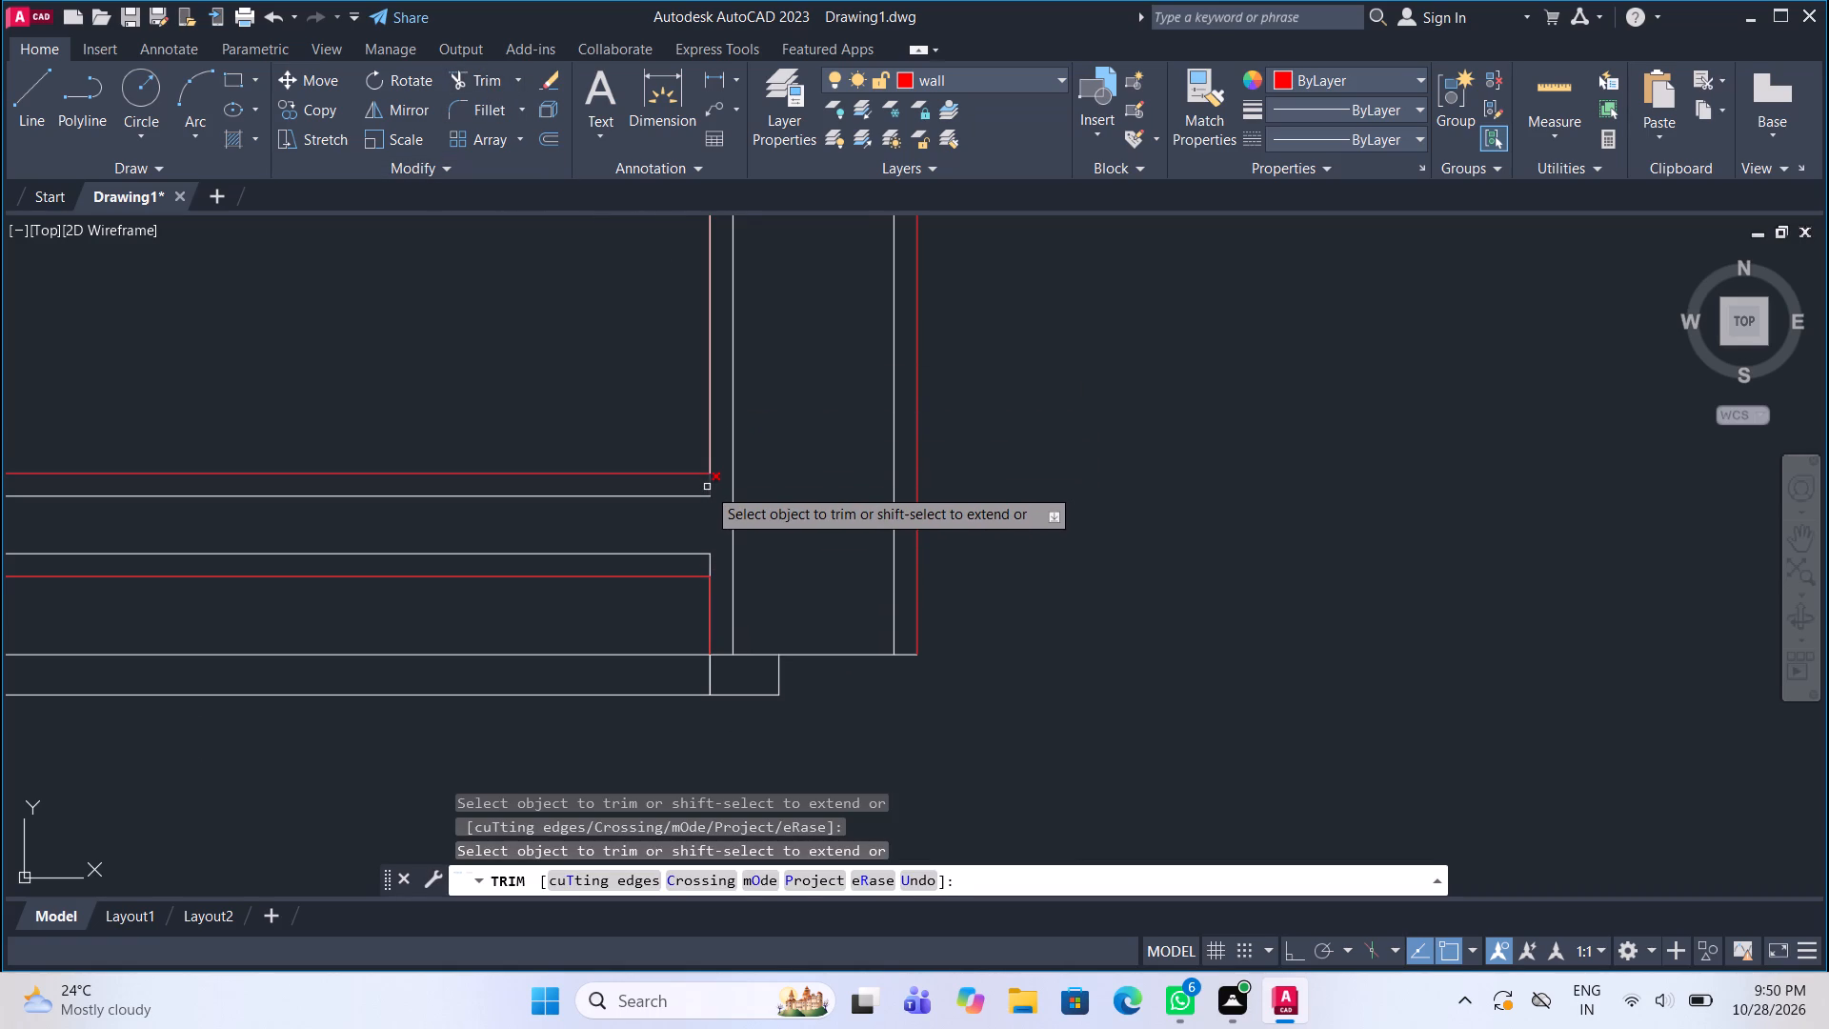
{"action": "left_click", "coordinate": [707, 487]}
{"action": "left_click", "coordinate": [709, 564]}
{"action": "scroll", "coordinate": [714, 673], "scroll_direction": "down", "scroll_amount": 1}
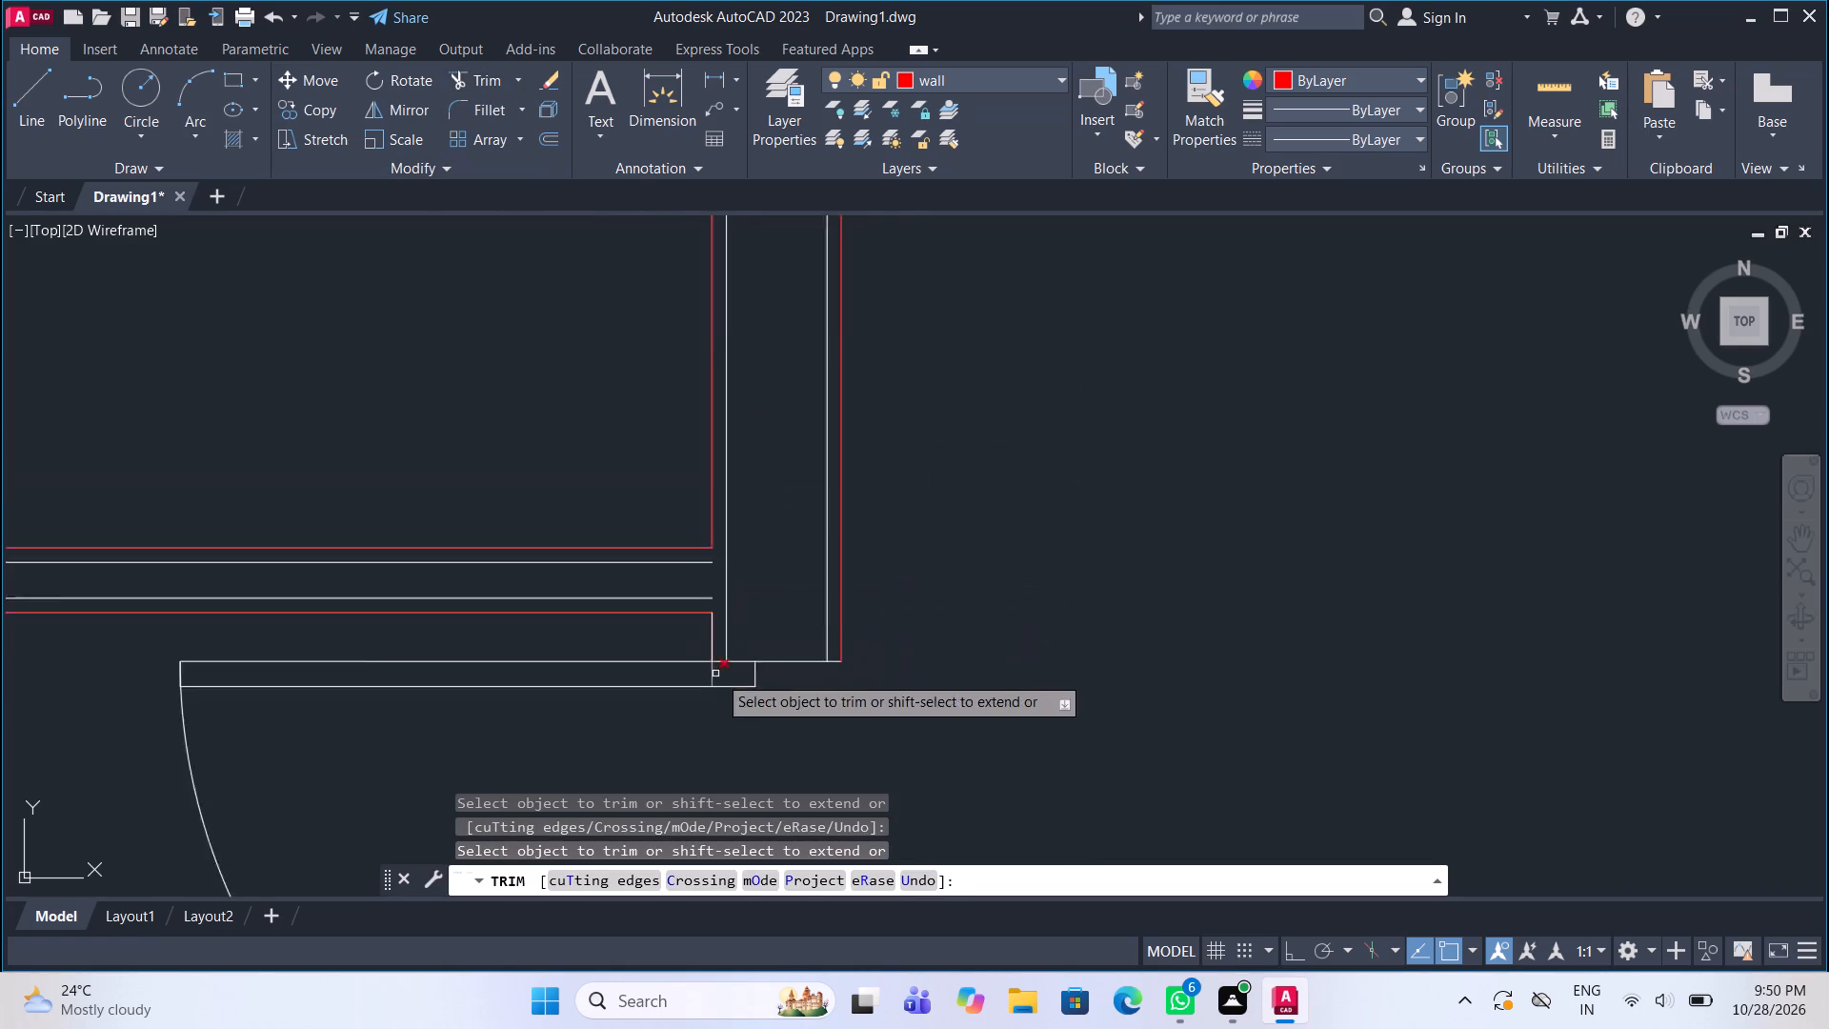
{"action": "scroll", "coordinate": [718, 676], "scroll_direction": "down", "scroll_amount": 1}
{"action": "key", "text": "Escape"}
Extend the lower partition's two white inner lines to meet the right exterior wall's nearest white inner line.
{"action": "scroll", "coordinate": [724, 627], "scroll_direction": "up", "scroll_amount": 2}
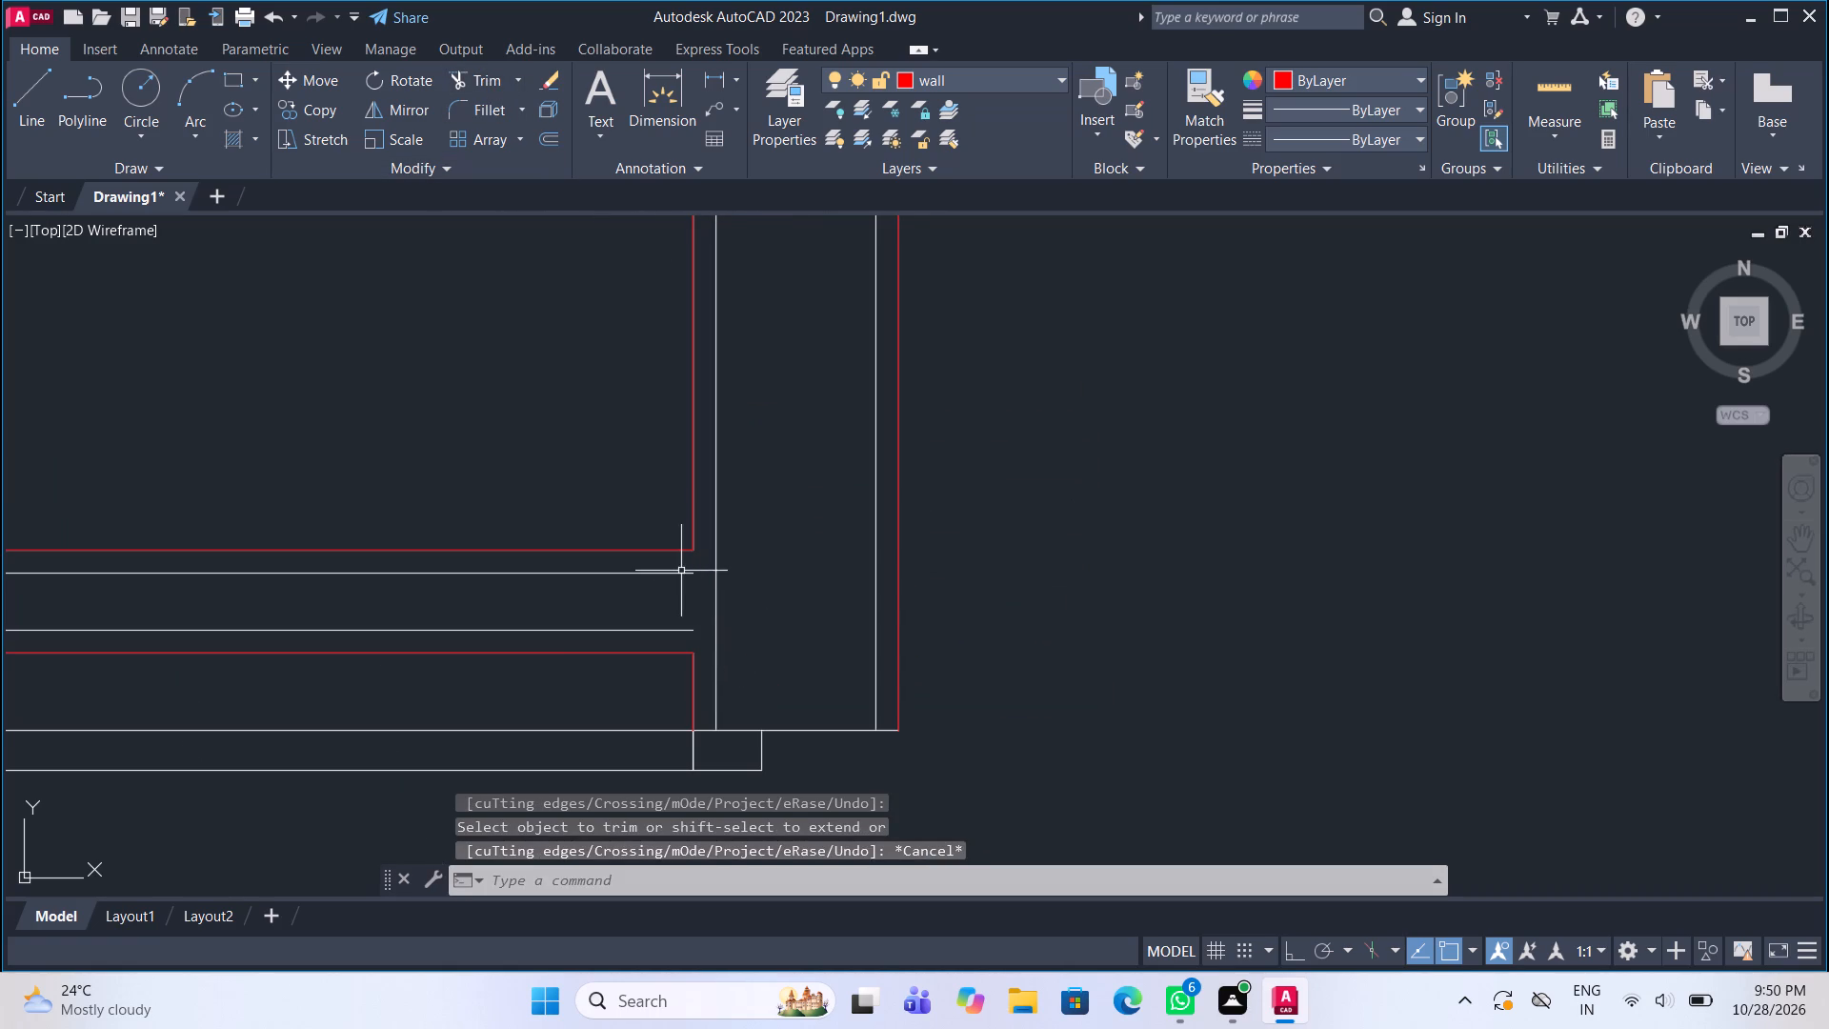
{"action": "left_click", "coordinate": [681, 571]}
{"action": "left_click", "coordinate": [691, 574]}
{"action": "left_click", "coordinate": [702, 572]}
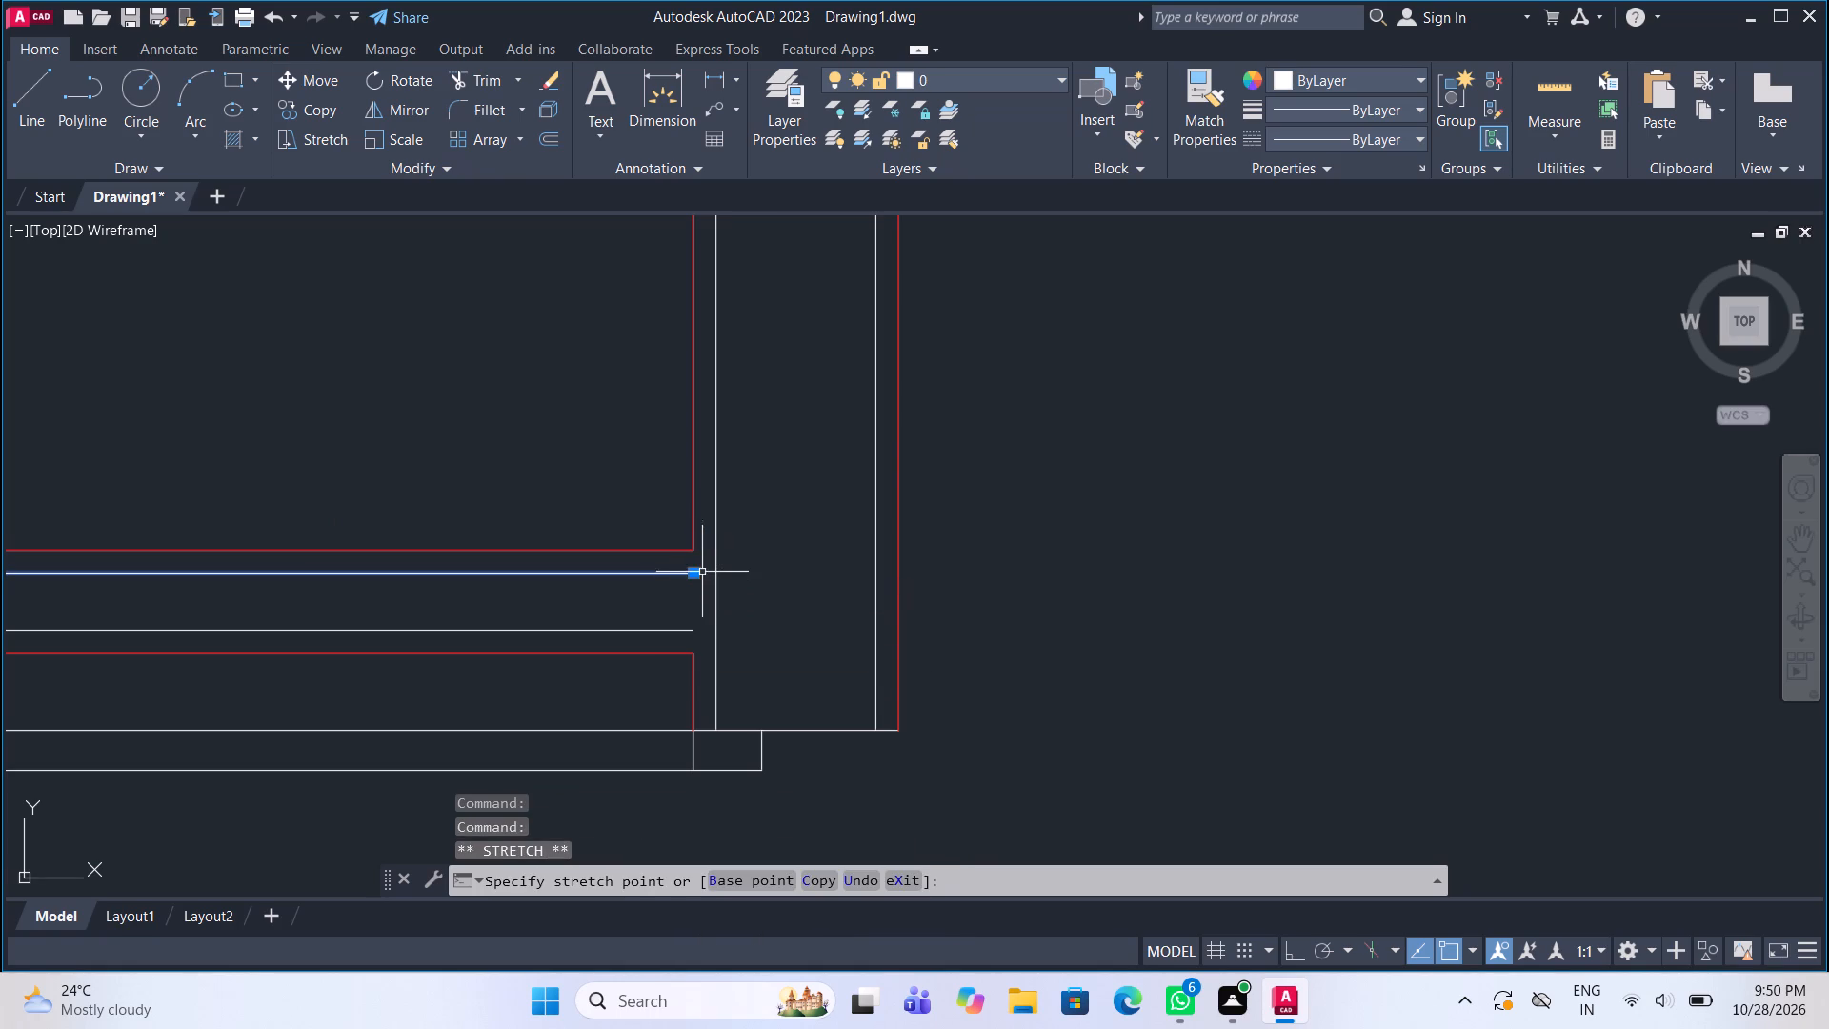
{"action": "left_click", "coordinate": [691, 572]}
{"action": "left_click", "coordinate": [711, 575]}
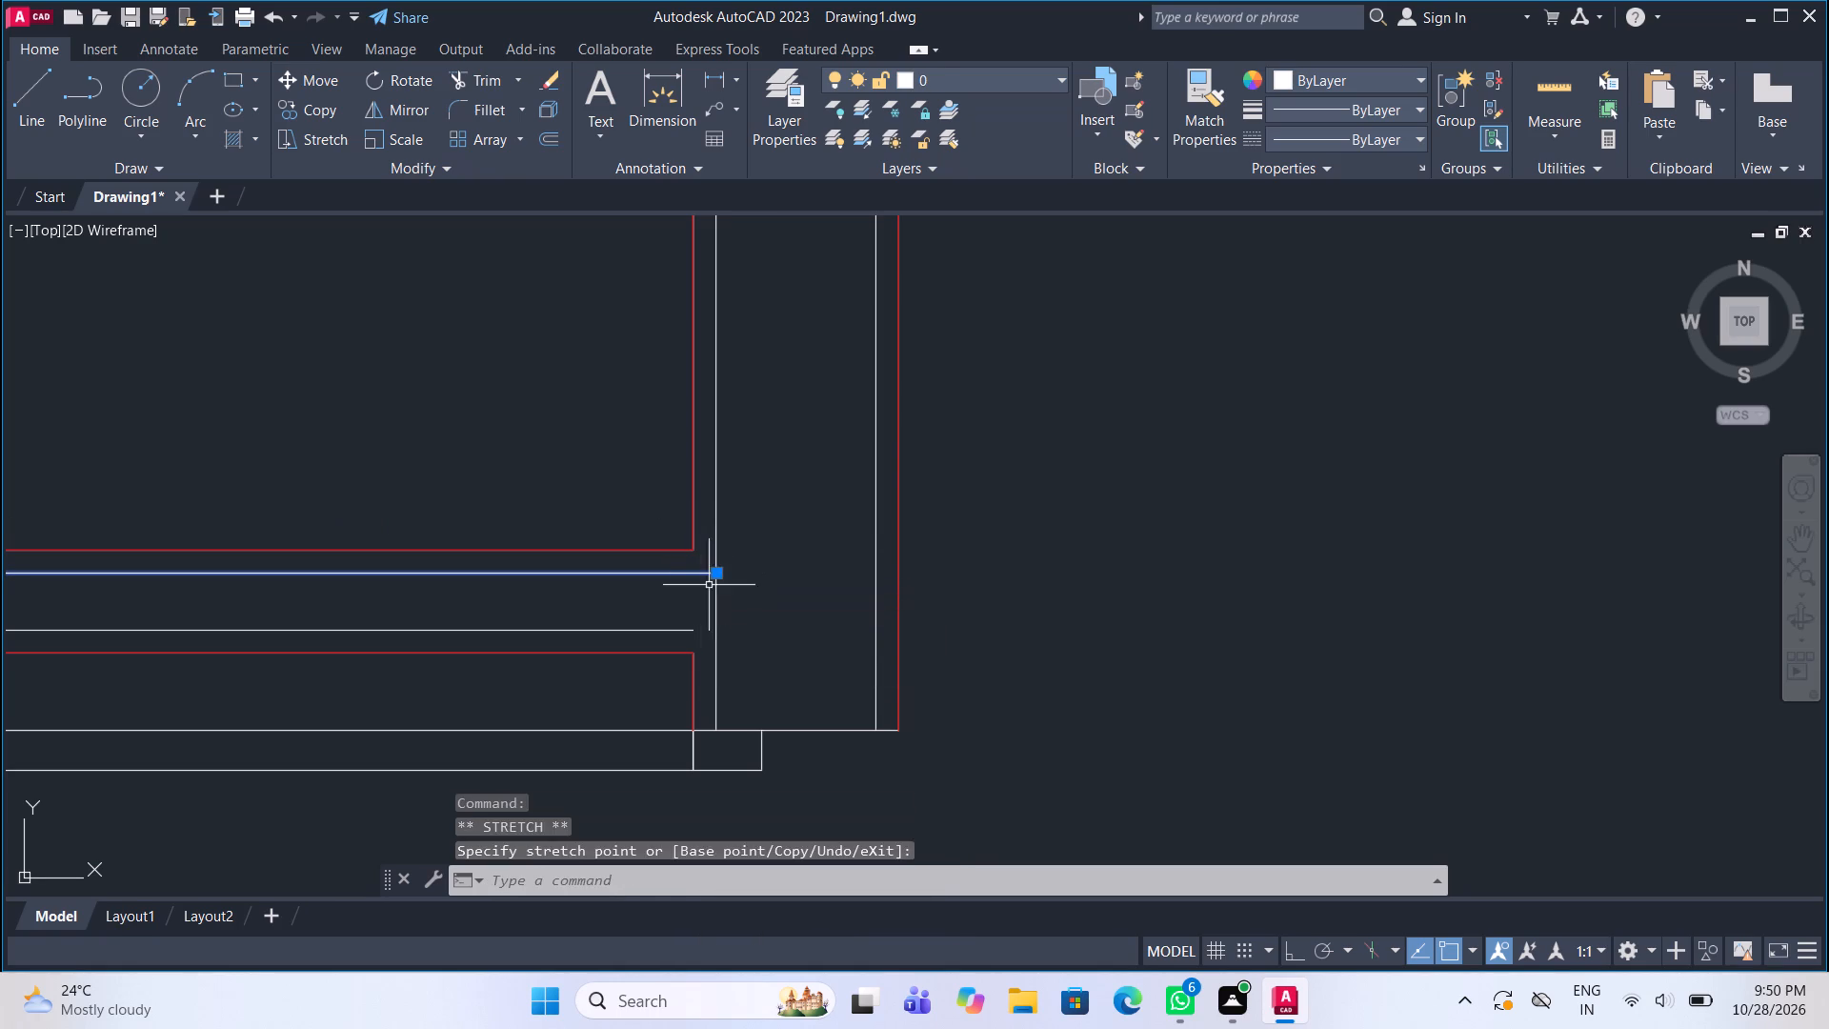
{"action": "key", "text": "Escape"}
{"action": "left_click", "coordinate": [675, 629]}
{"action": "left_click_drag", "start_coordinate": [697, 629], "coordinate": [706, 629]}
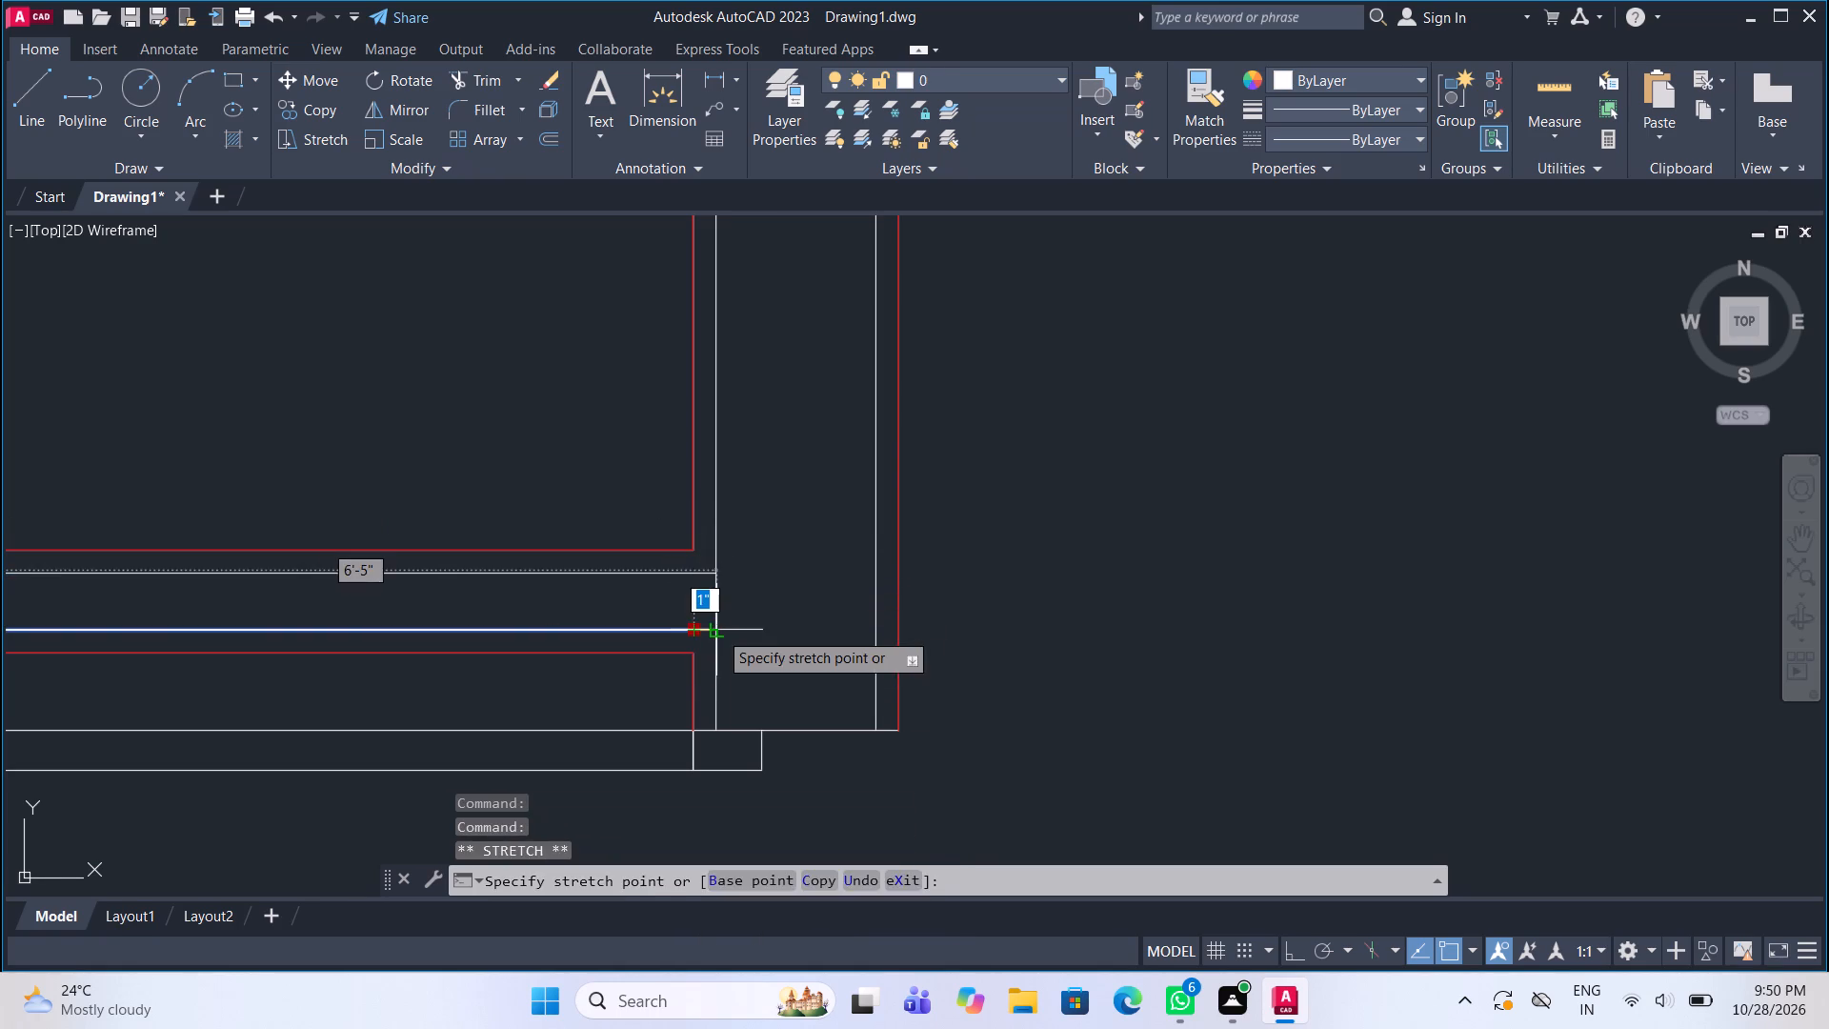
{"action": "left_click", "coordinate": [718, 631]}
{"action": "key", "text": "Escape"}
Trim the right exterior wall's white inner line between the lower partition's two extended lines.
{"action": "left_click", "coordinate": [496, 87]}
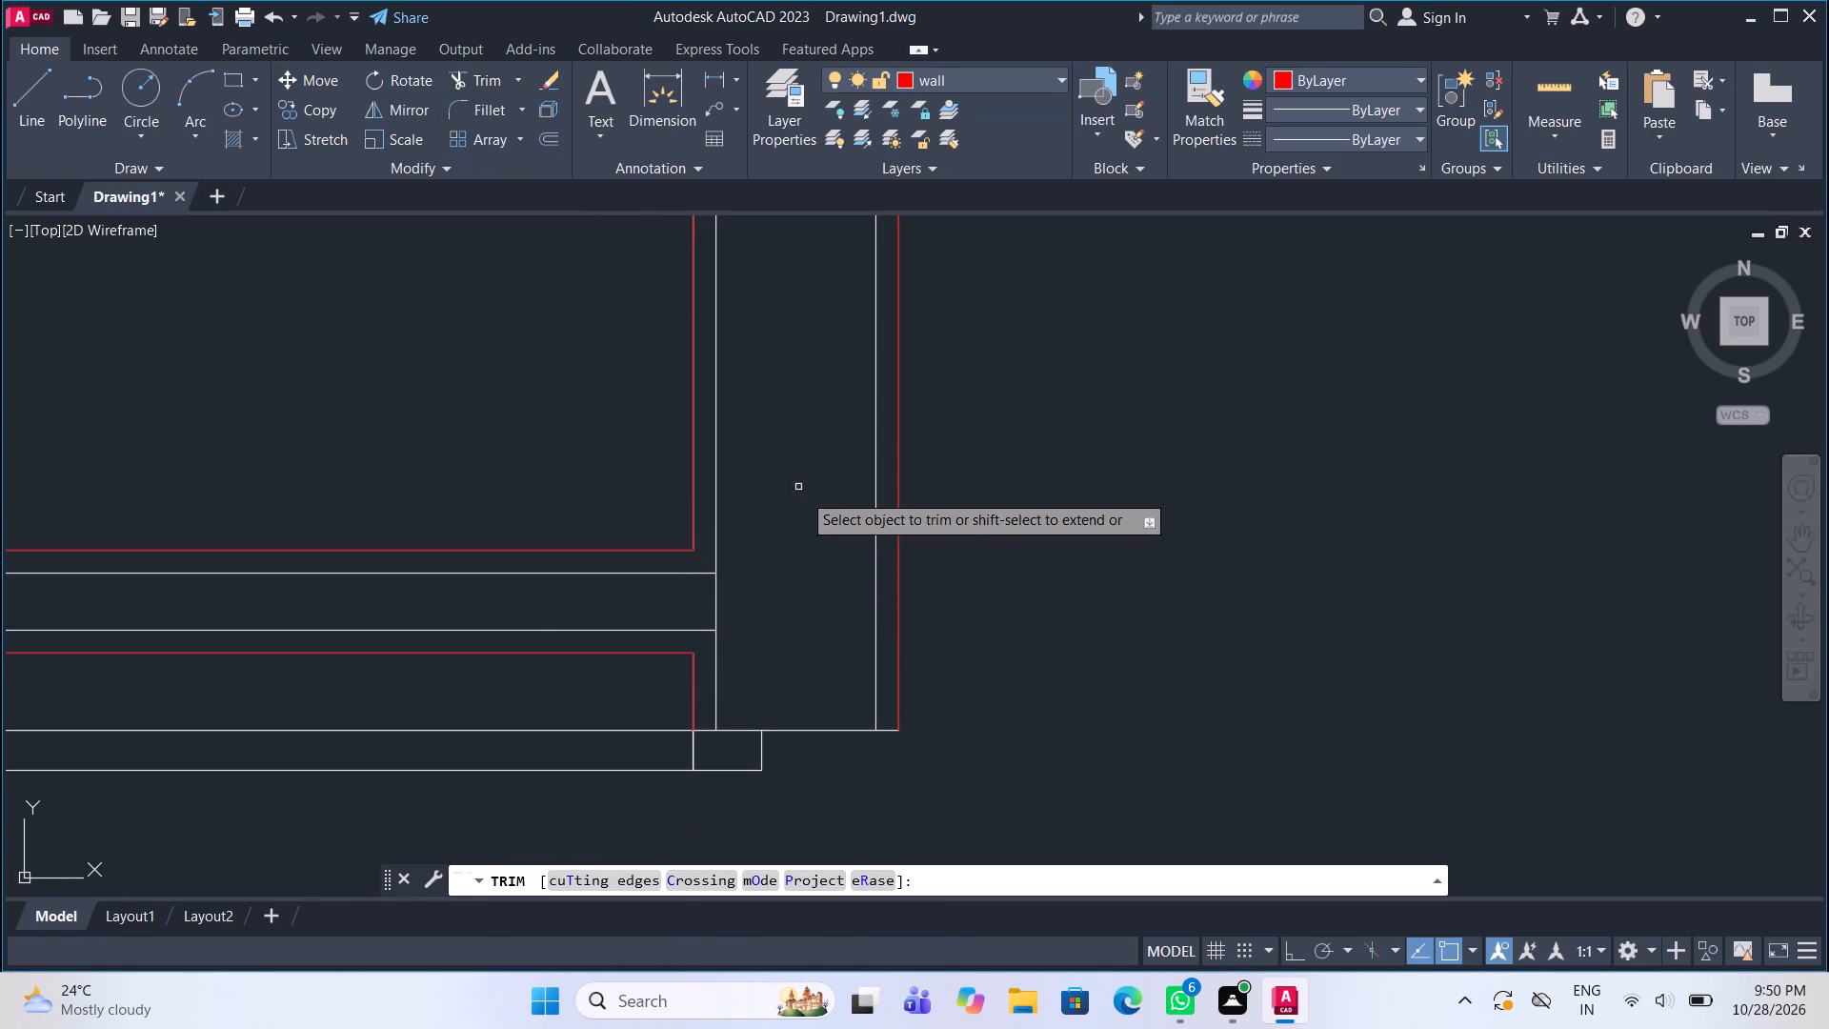
{"action": "left_click_drag", "start_coordinate": [781, 585], "coordinate": [691, 600]}
{"action": "scroll", "coordinate": [682, 622], "scroll_direction": "down", "scroll_amount": 3}
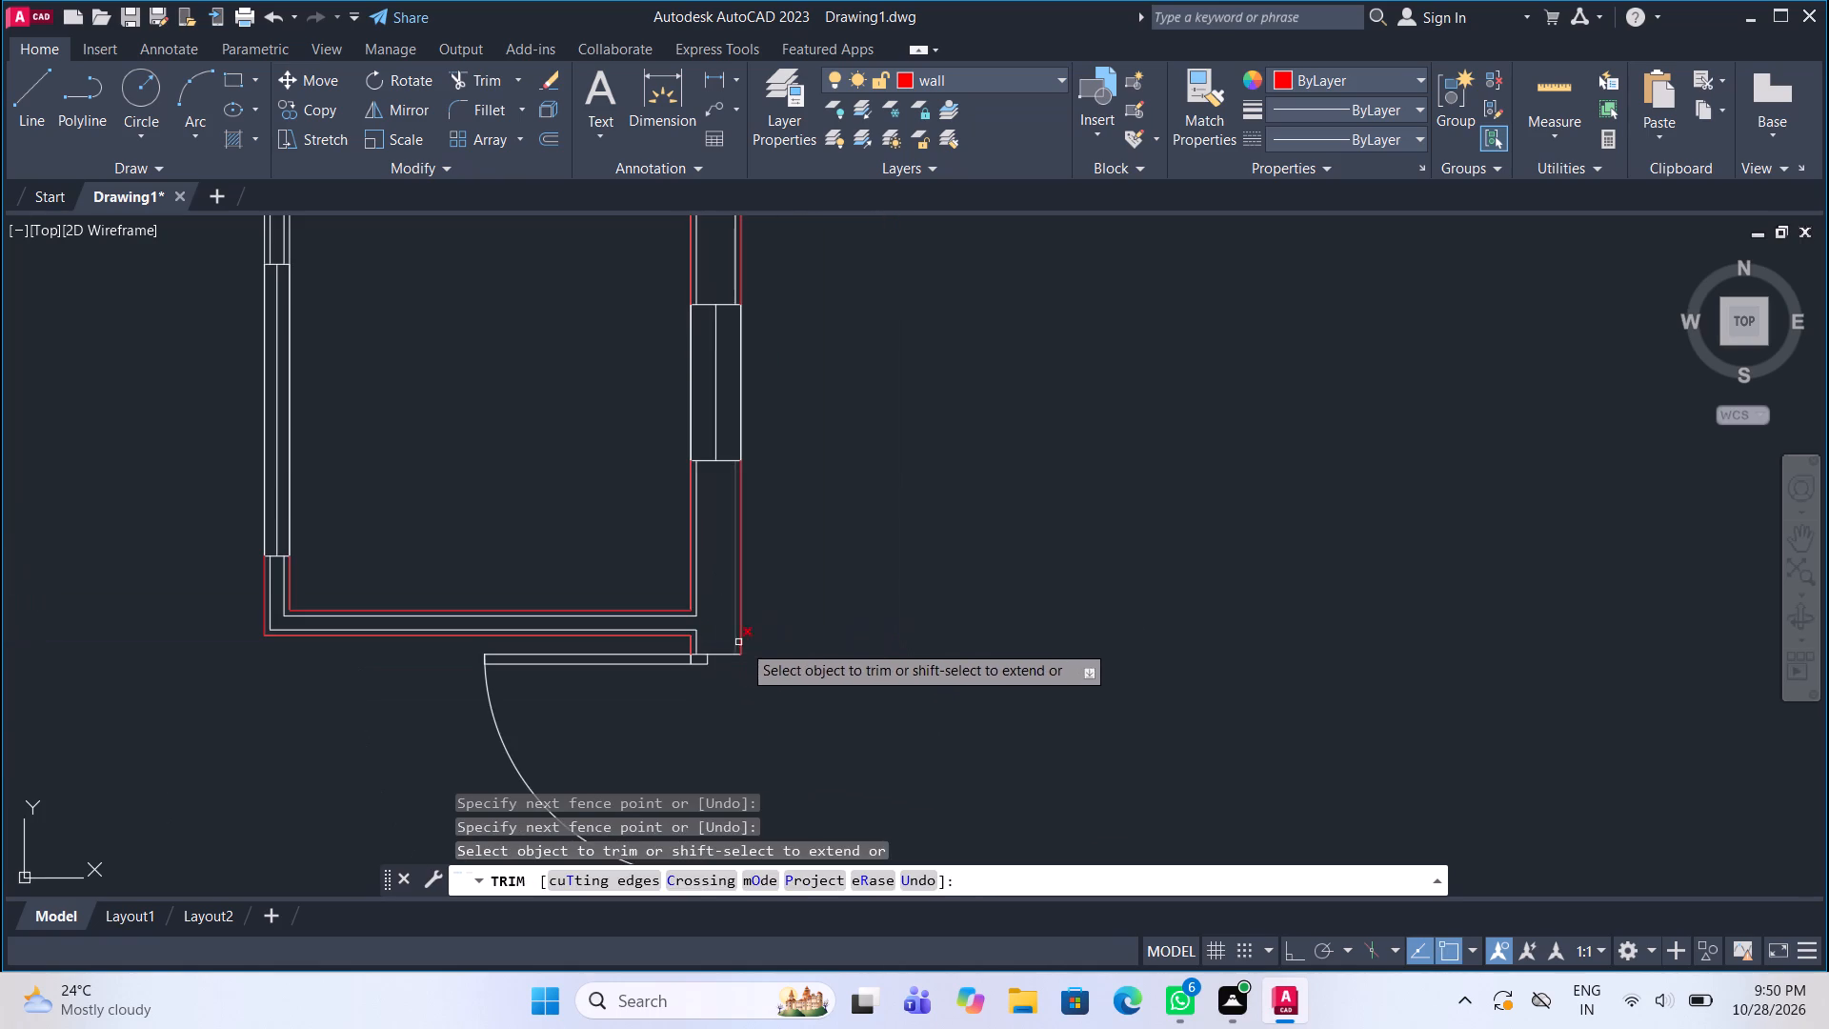
{"action": "key", "text": "Escape"}
Draw the right exterior wall's room-side face line from the entrance door opening down to the upper jamb of the window beside the dining area.
{"action": "scroll", "coordinate": [757, 653], "scroll_direction": "down", "scroll_amount": 3}
{"action": "middle_click_drag", "start_coordinate": [767, 664], "coordinate": [772, 549]}
{"action": "middle_click_drag", "start_coordinate": [786, 673], "coordinate": [771, 526]}
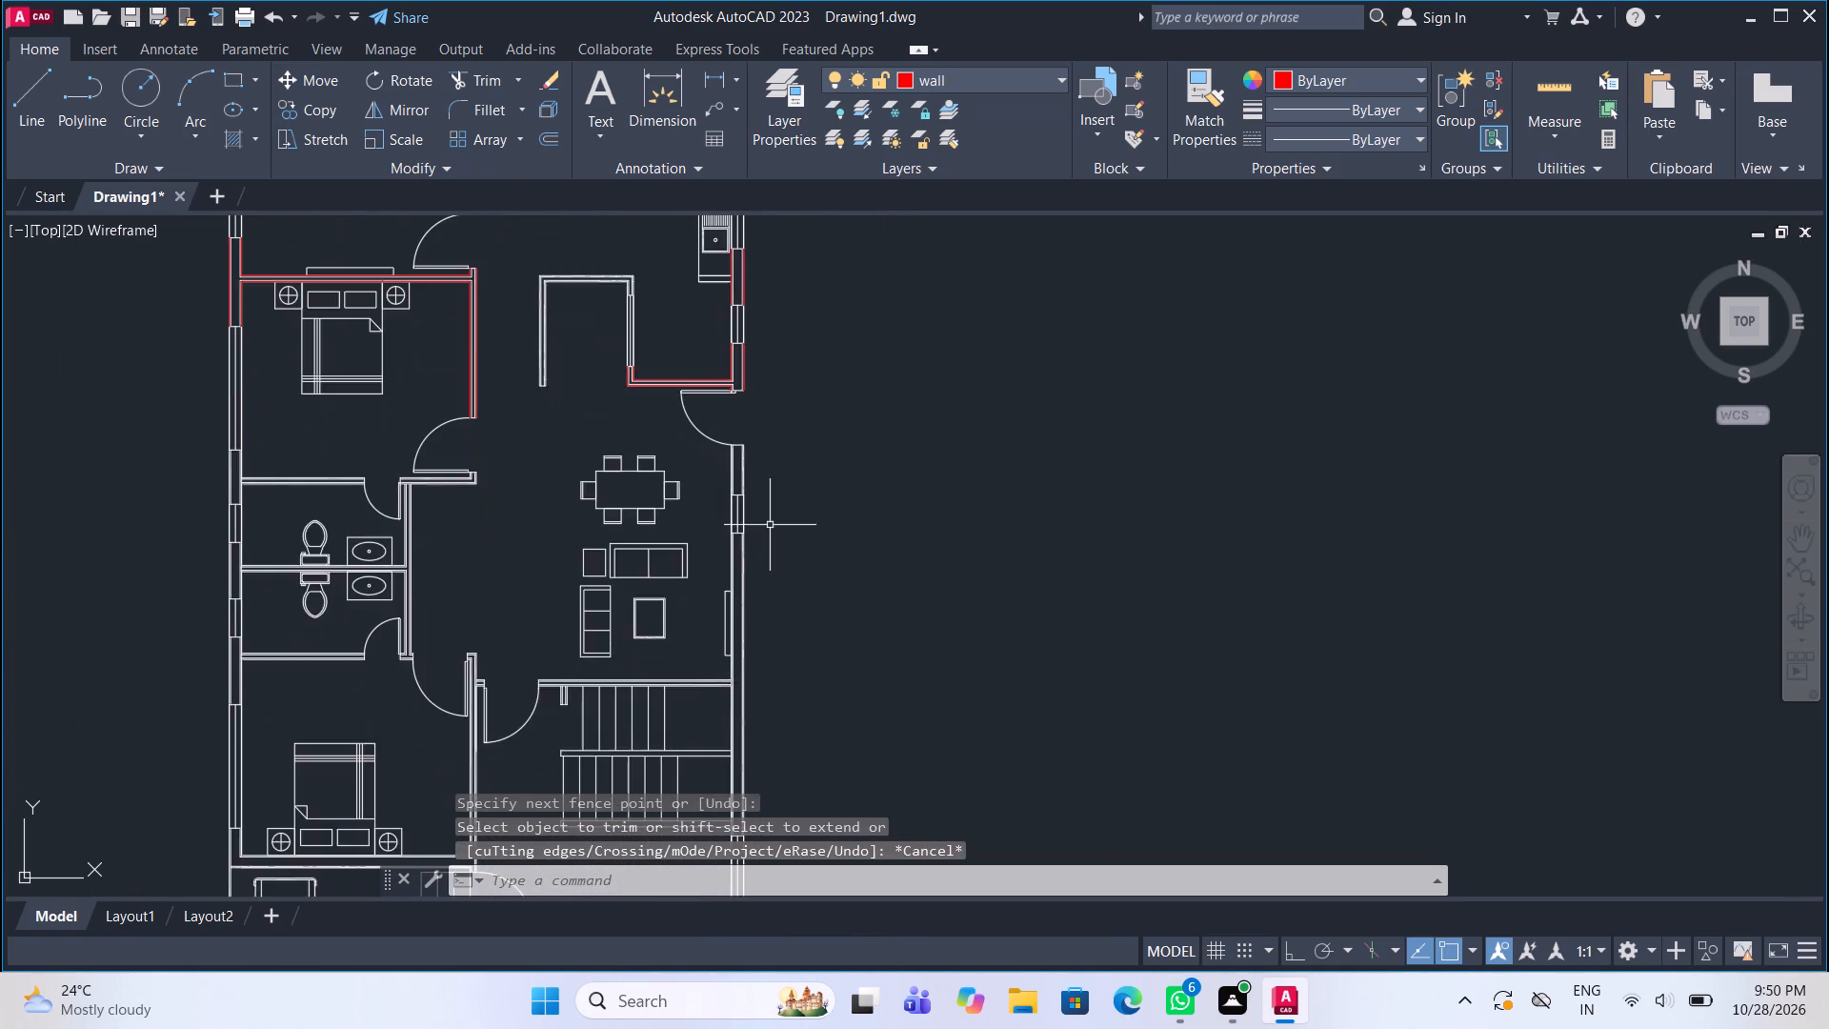
{"action": "scroll", "coordinate": [751, 470], "scroll_direction": "up", "scroll_amount": 3}
{"action": "left_click", "coordinate": [21, 84]}
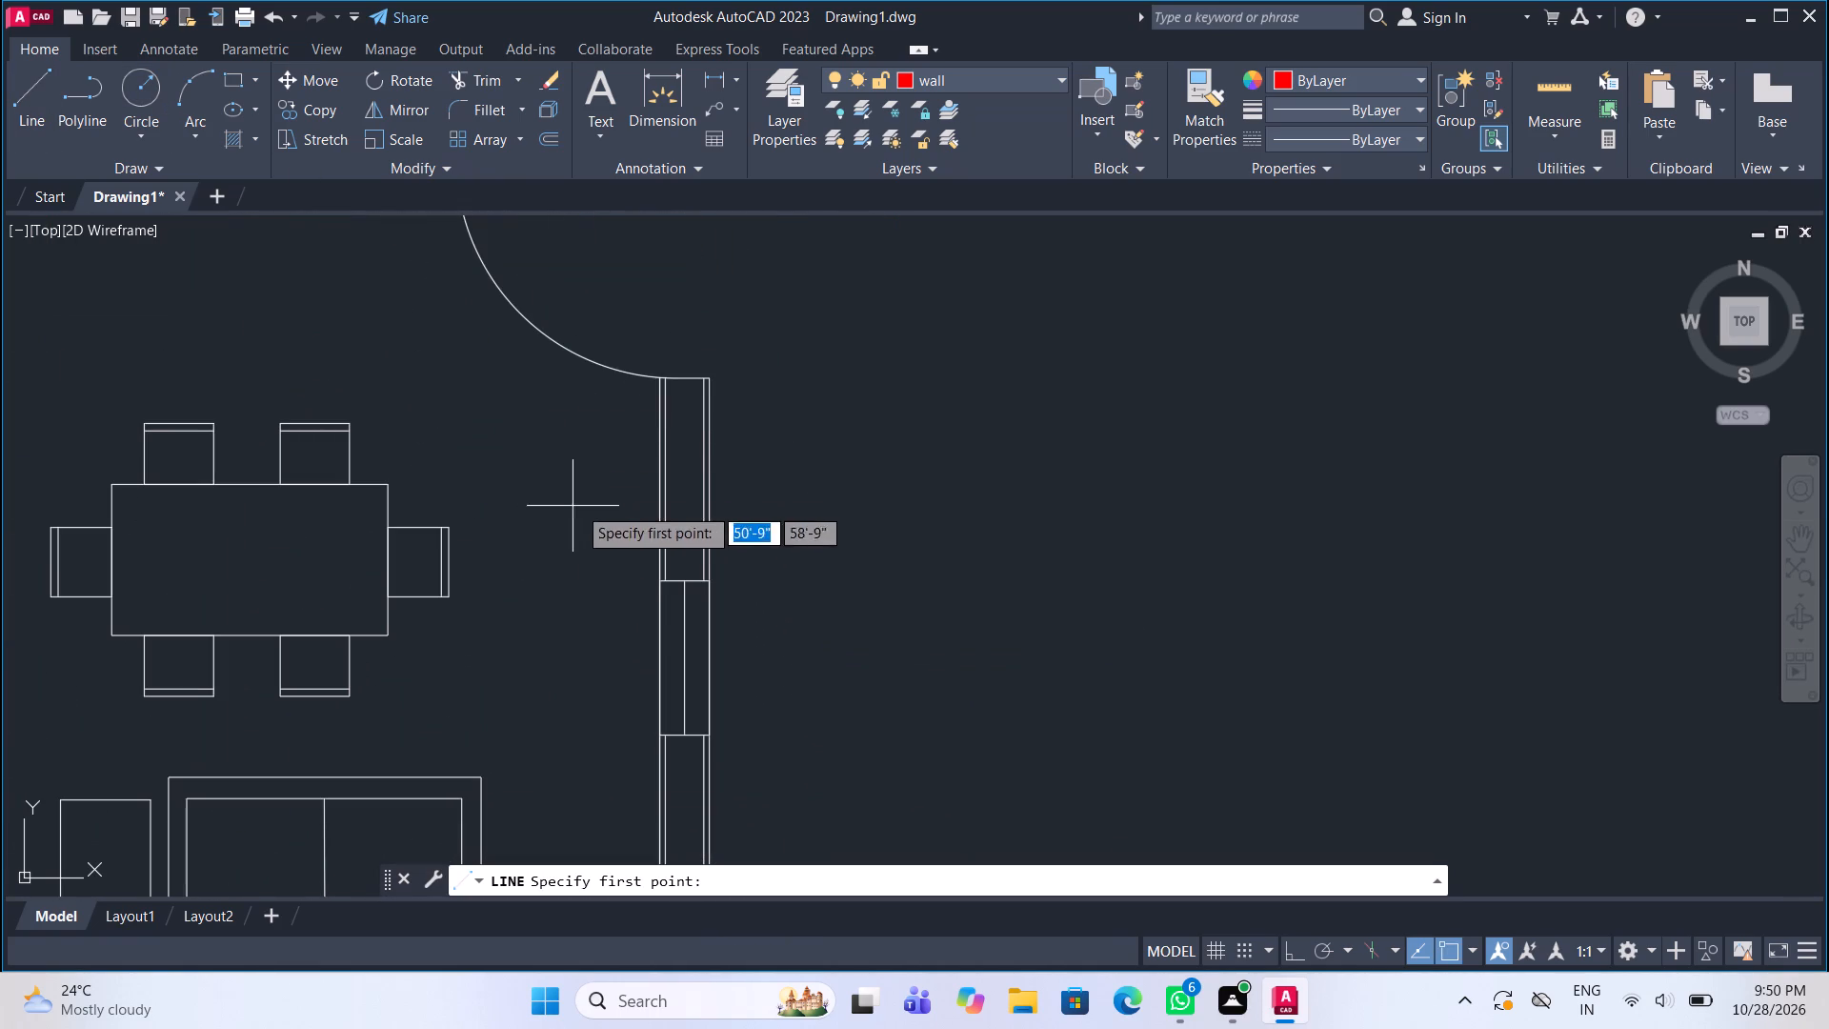
{"action": "scroll", "coordinate": [649, 376], "scroll_direction": "up", "scroll_amount": 3}
{"action": "left_click", "coordinate": [685, 378]}
{"action": "scroll", "coordinate": [685, 378], "scroll_direction": "down", "scroll_amount": 3}
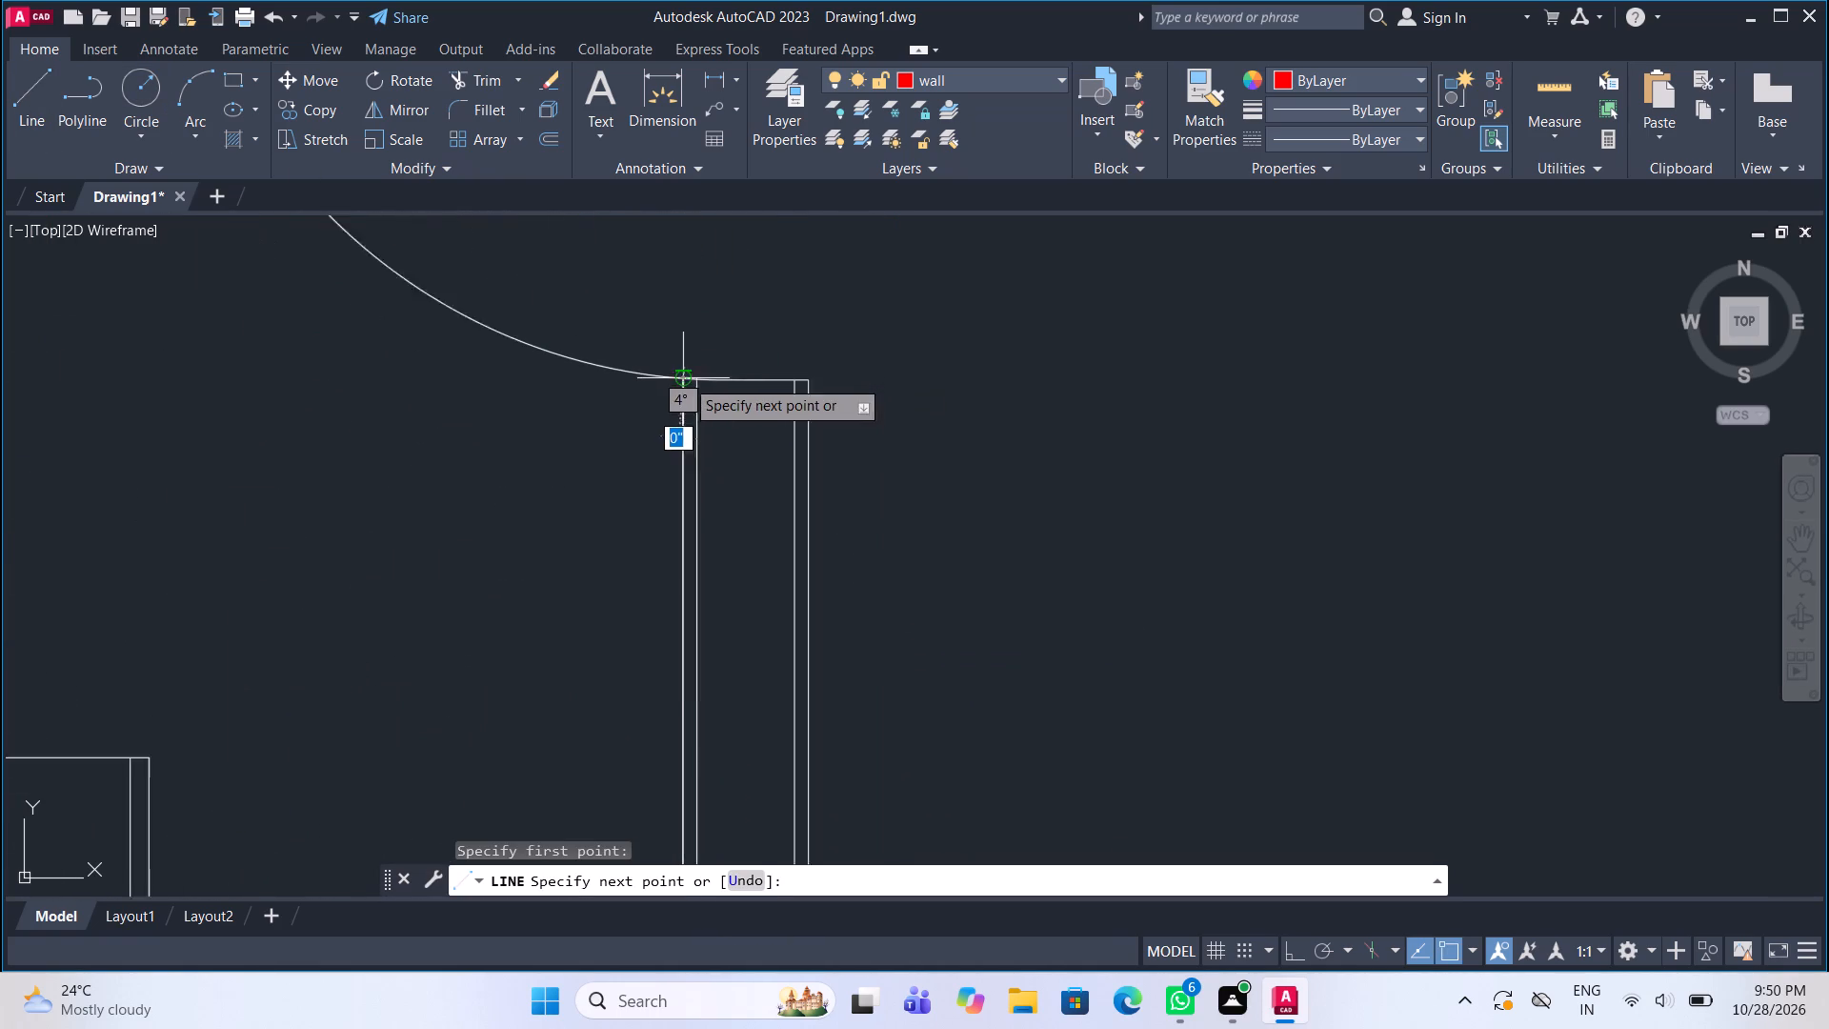
{"action": "scroll", "coordinate": [681, 720], "scroll_direction": "up", "scroll_amount": 2}
{"action": "left_click", "coordinate": [682, 674]}
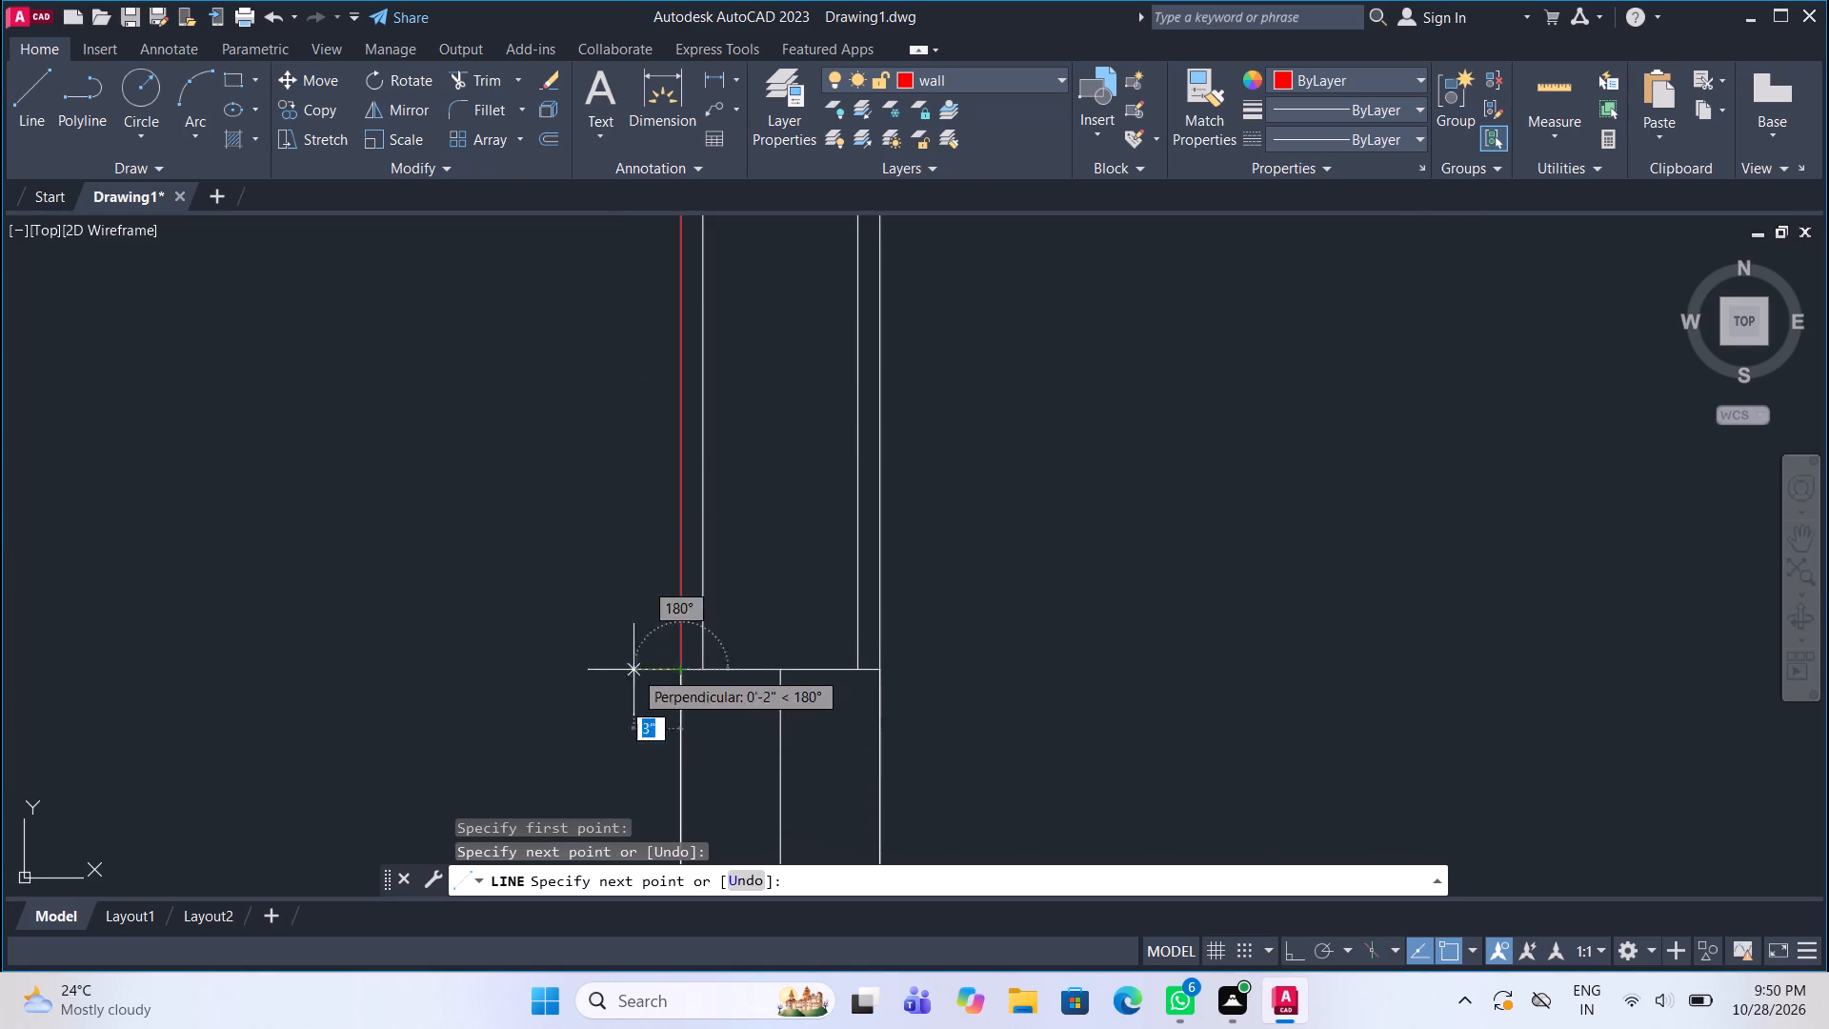
Draw the right exterior wall's outer face line from the dining-side window's upper jamb up to the entrance door opening.
{"action": "left_click", "coordinate": [30, 86]}
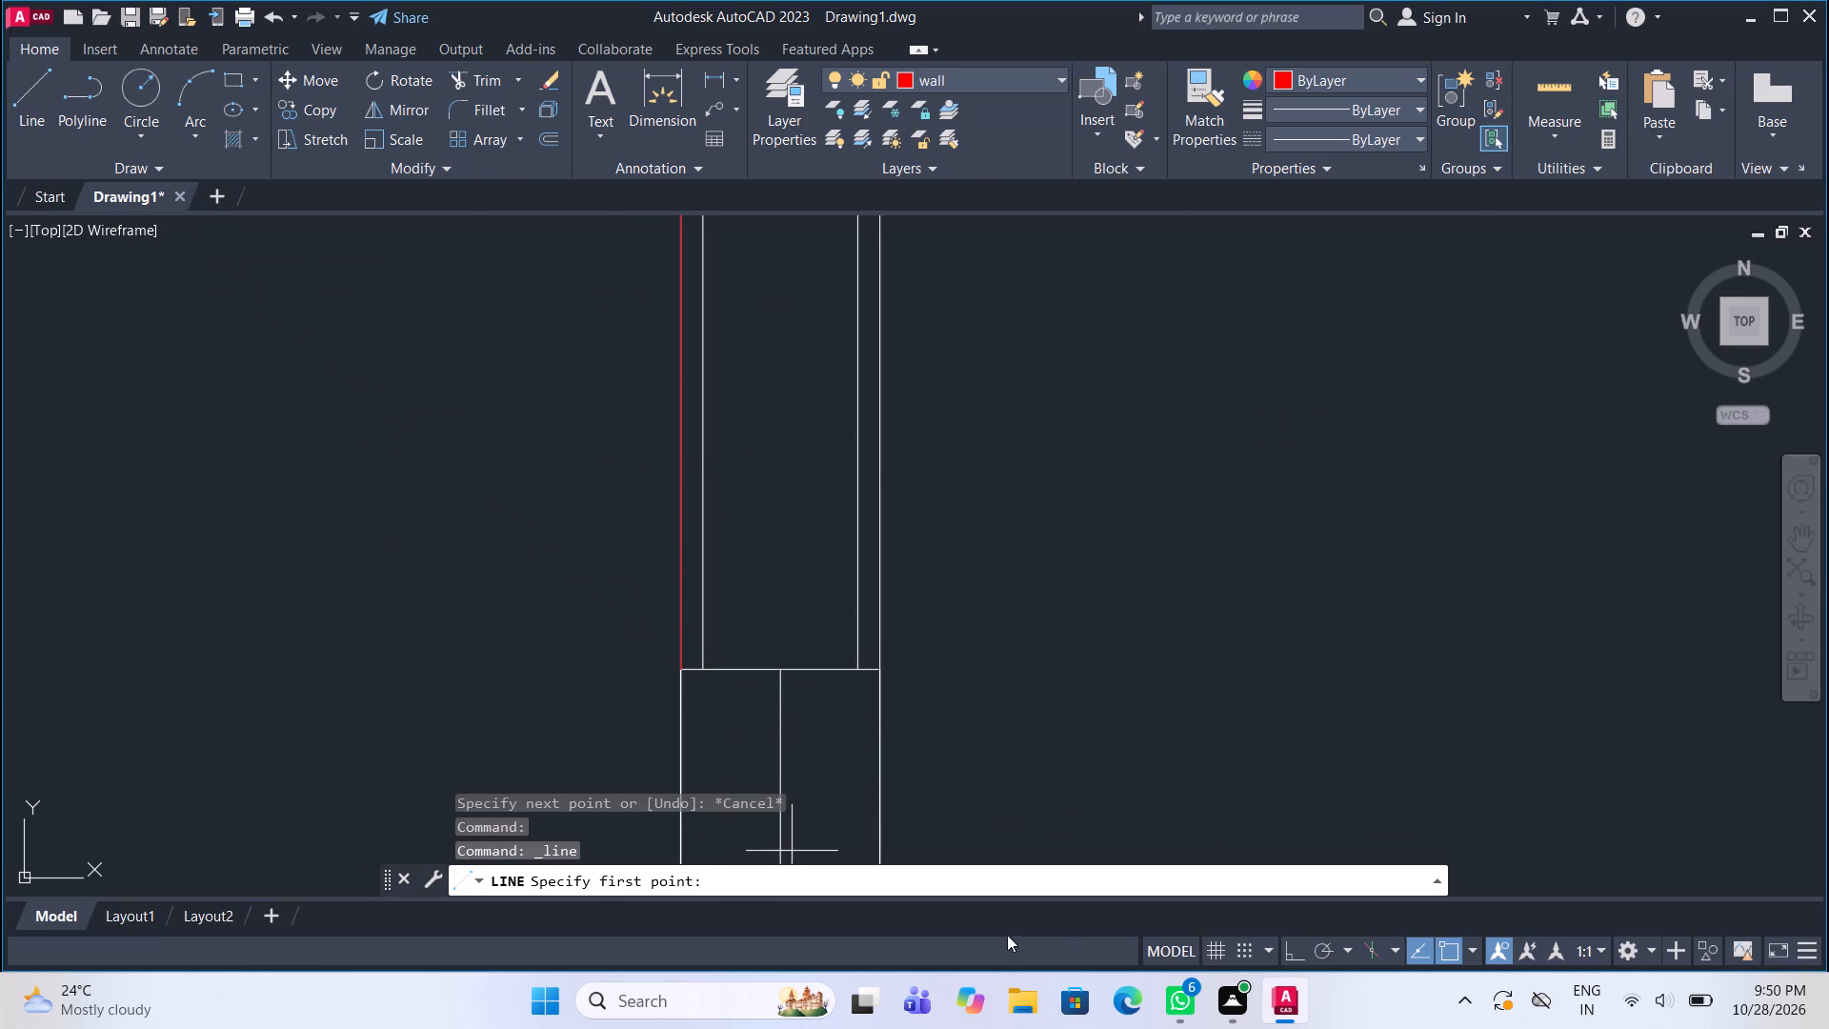
{"action": "left_click", "coordinate": [881, 671]}
{"action": "scroll", "coordinate": [881, 671], "scroll_direction": "down", "scroll_amount": 2}
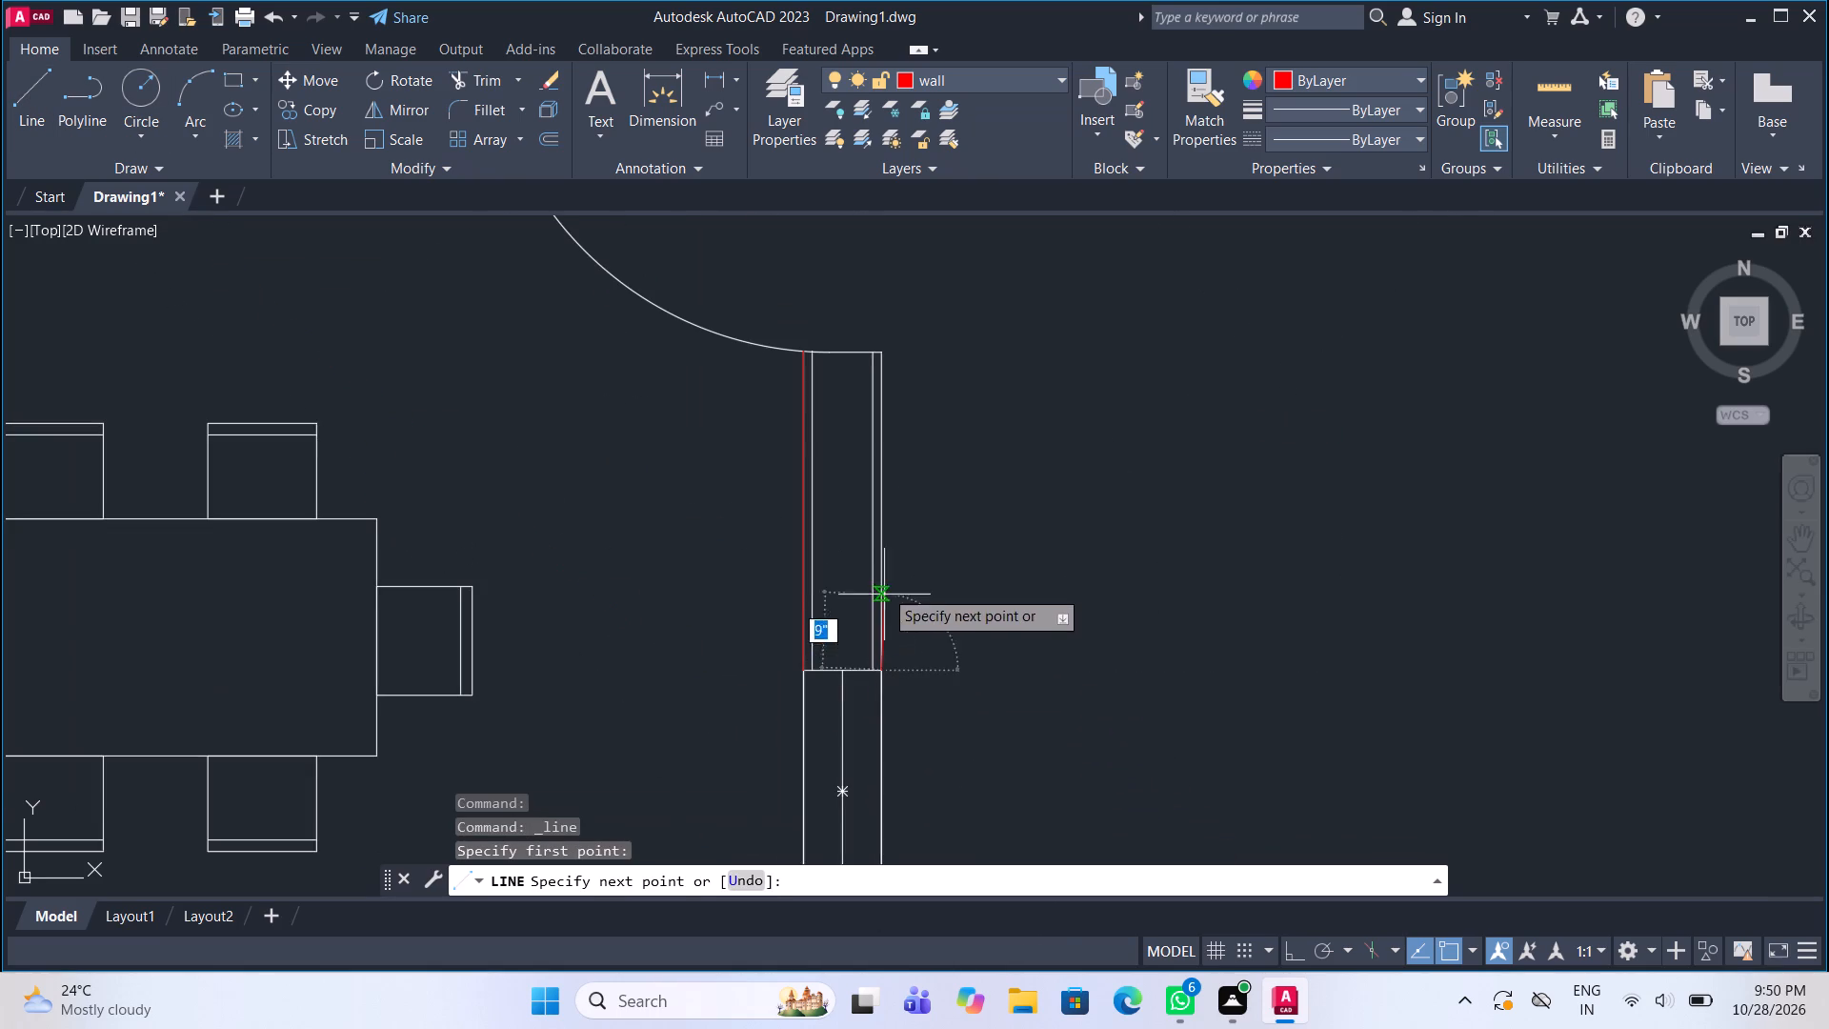
{"action": "scroll", "coordinate": [890, 302], "scroll_direction": "up", "scroll_amount": 3}
{"action": "left_click", "coordinate": [837, 502]}
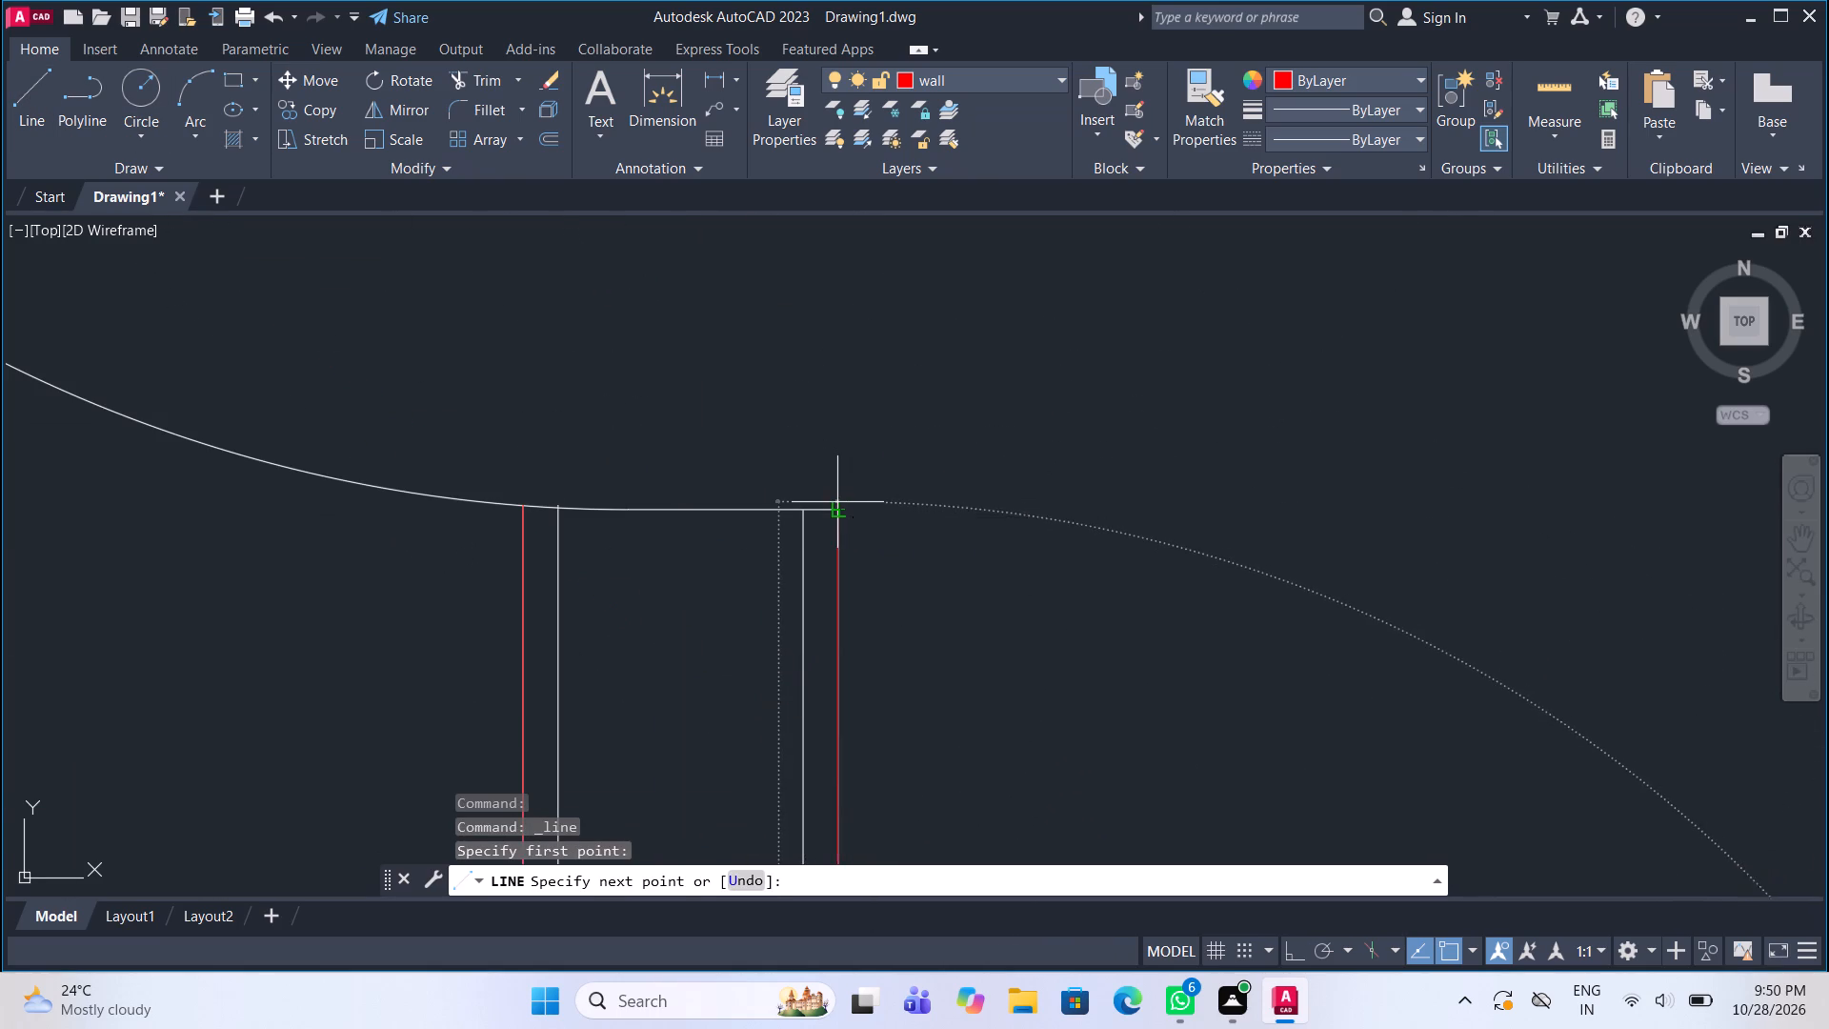
Draw the right wall's room-side face line from the dining-side window's lower jamb down to the upper jamb of the window below the stairs.
{"action": "scroll", "coordinate": [850, 773], "scroll_direction": "down", "scroll_amount": 1}
{"action": "middle_click_drag", "start_coordinate": [850, 700], "coordinate": [852, 546]}
{"action": "scroll", "coordinate": [852, 542], "scroll_direction": "down", "scroll_amount": 4}
{"action": "middle_click_drag", "start_coordinate": [872, 699], "coordinate": [854, 527]}
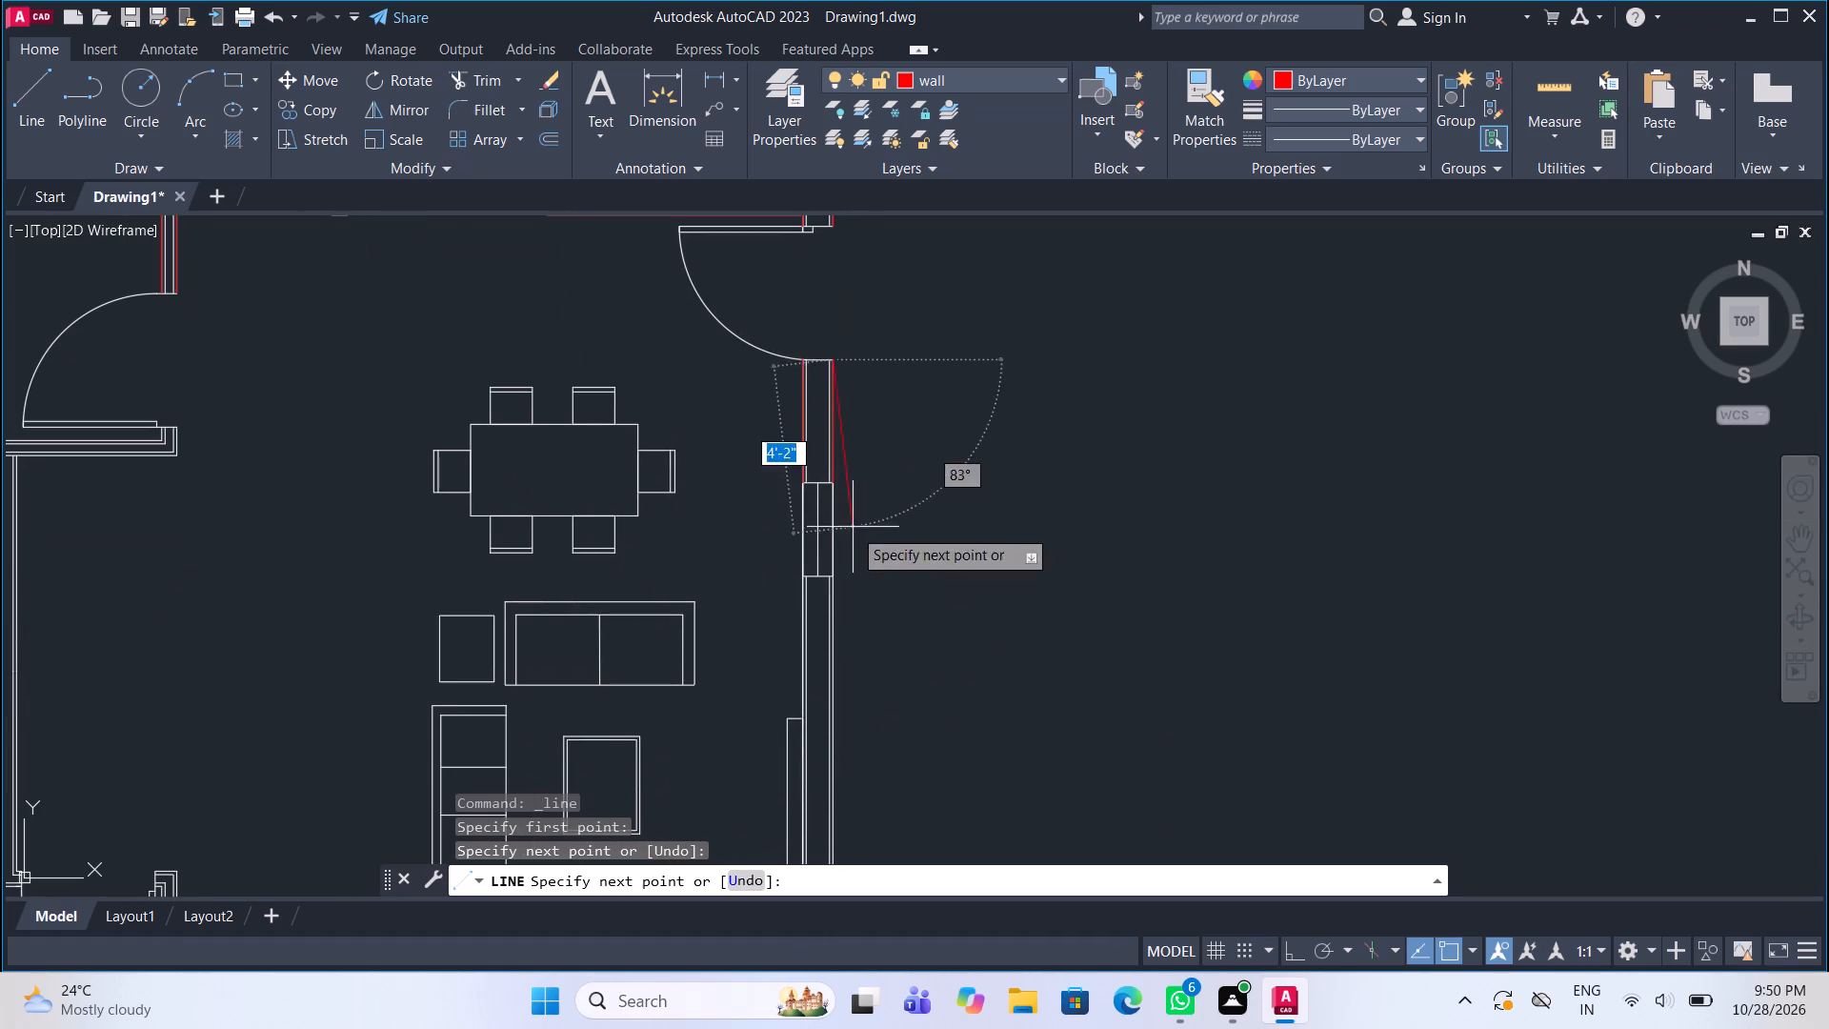
{"action": "left_click", "coordinate": [28, 100]}
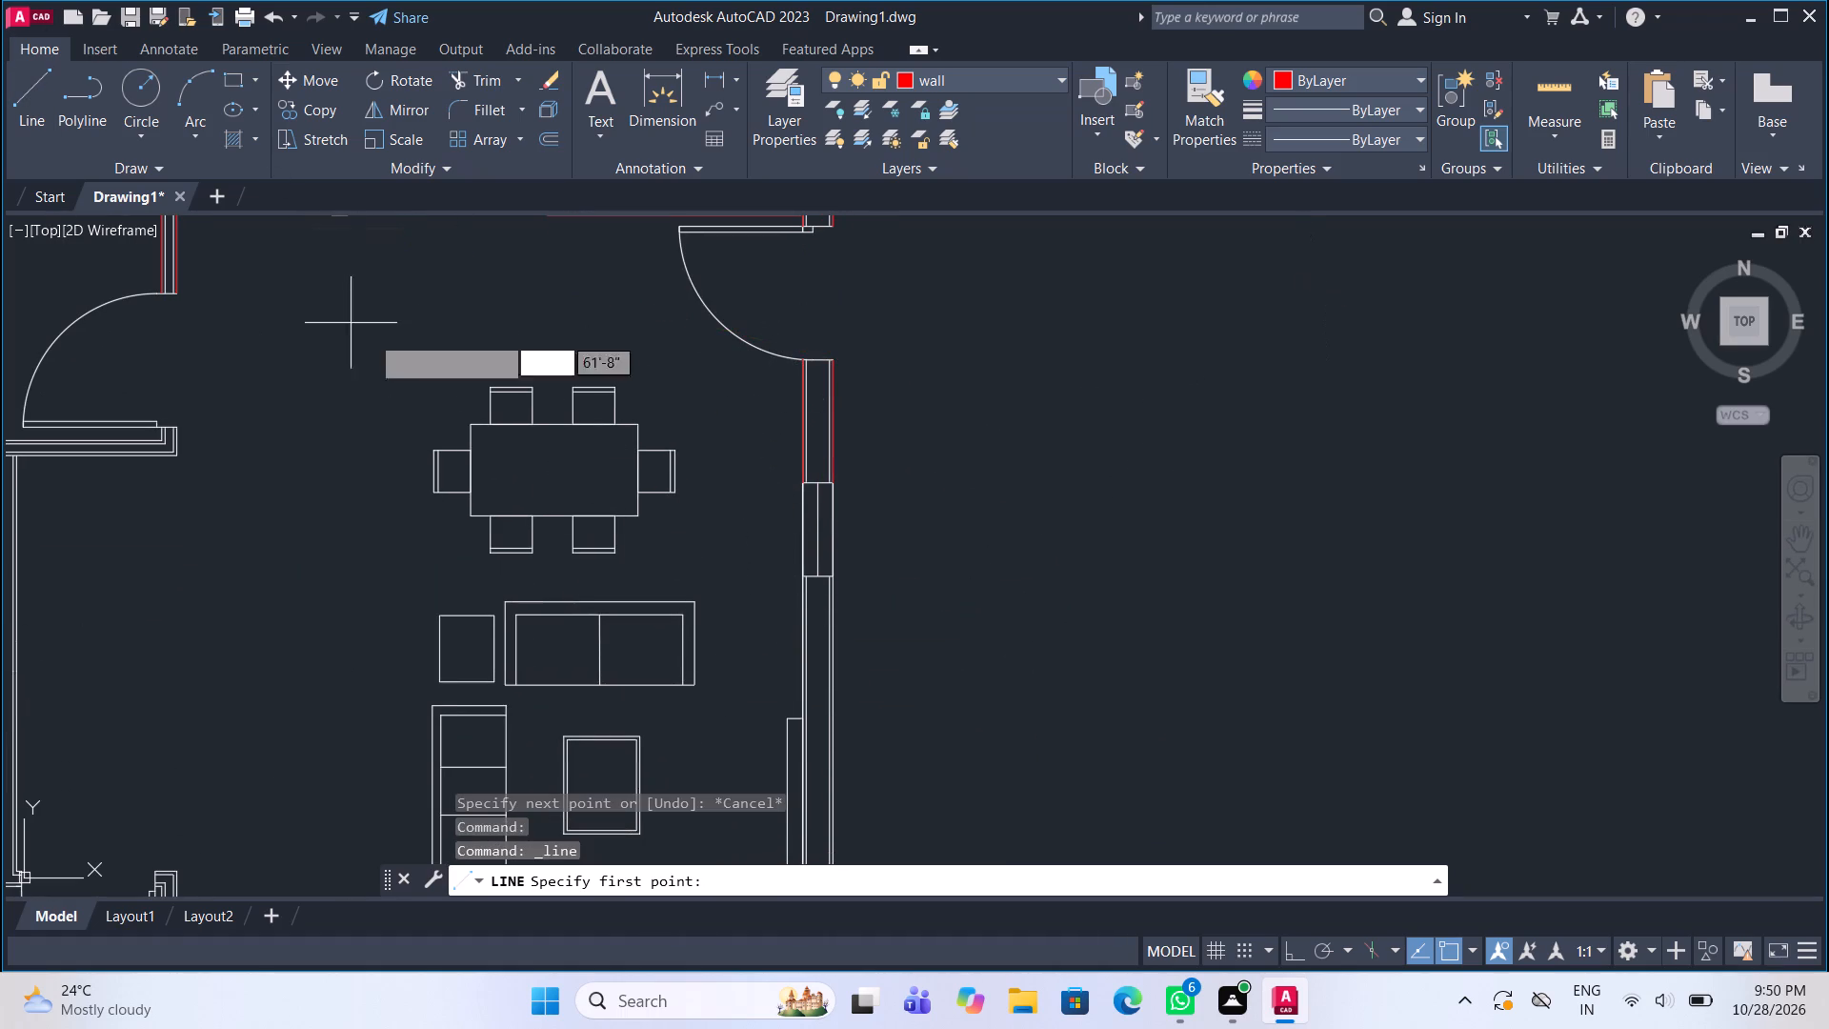
{"action": "middle_click_drag", "start_coordinate": [579, 549], "coordinate": [554, 326]}
{"action": "scroll", "coordinate": [771, 355], "scroll_direction": "up", "scroll_amount": 3}
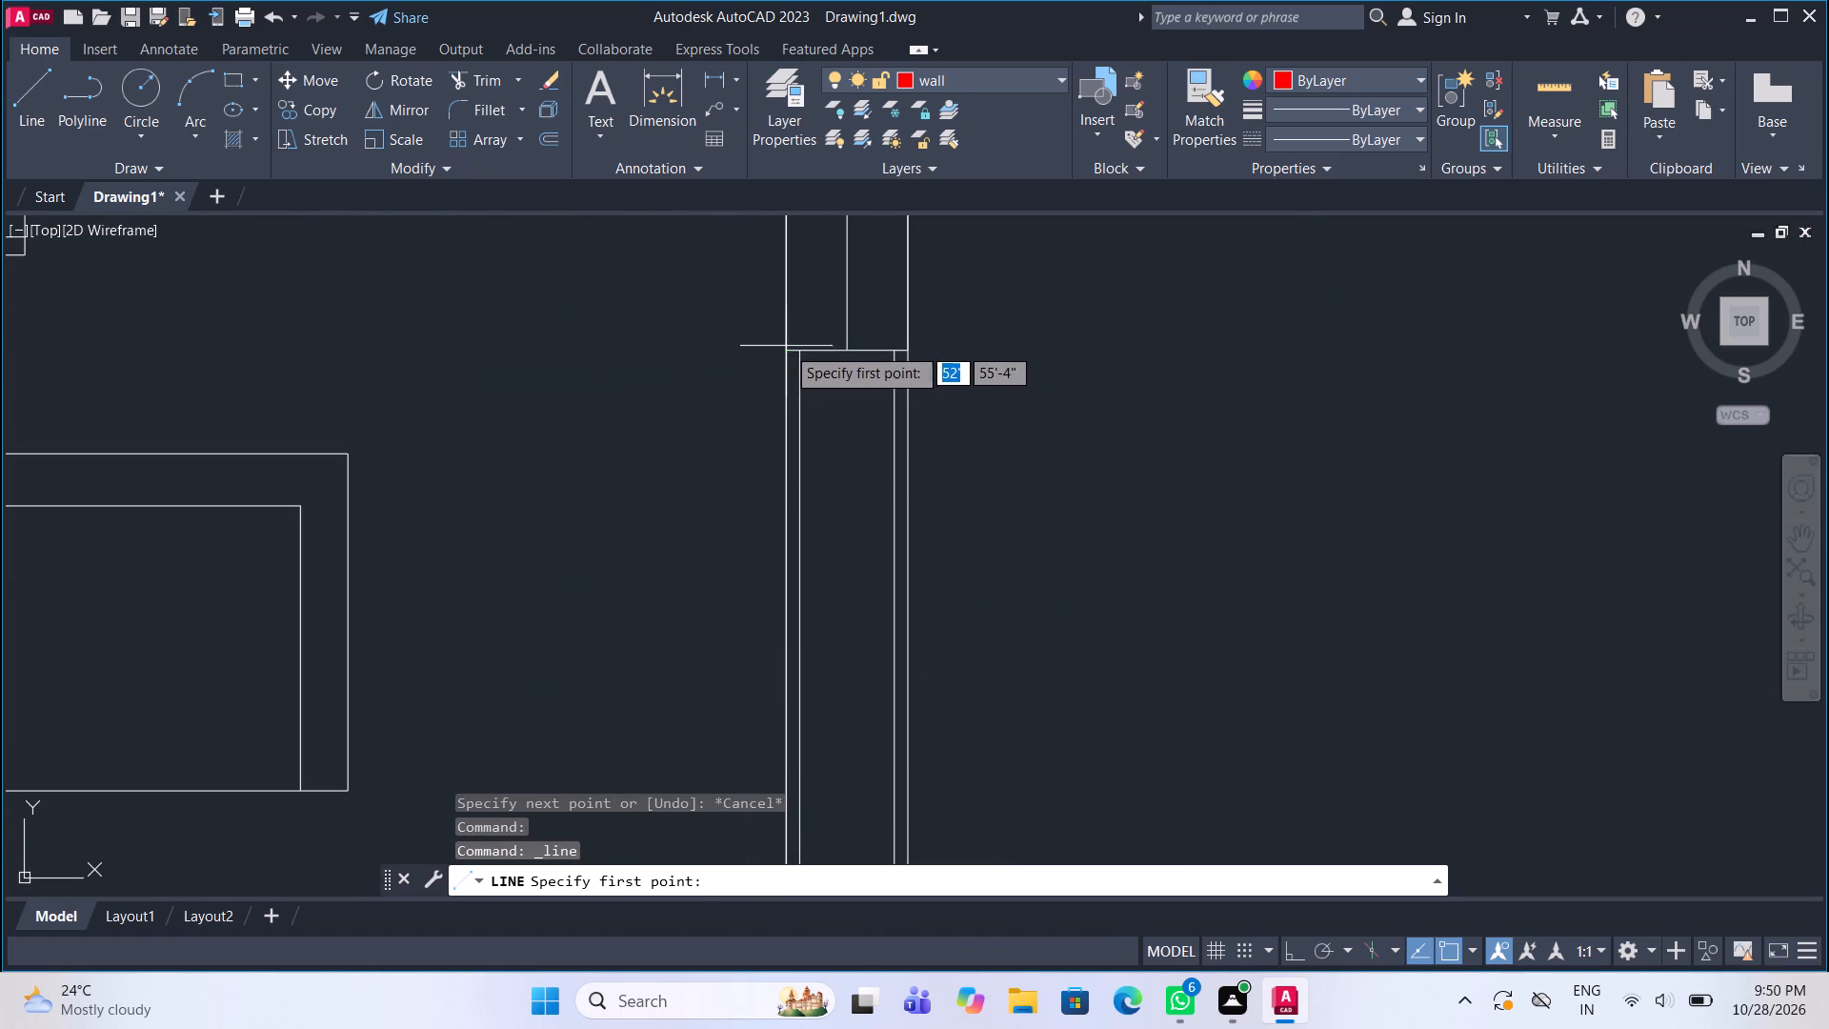
{"action": "left_click", "coordinate": [789, 345]}
{"action": "scroll", "coordinate": [776, 327], "scroll_direction": "down", "scroll_amount": 4}
{"action": "middle_click_drag", "start_coordinate": [791, 578], "coordinate": [783, 534]}
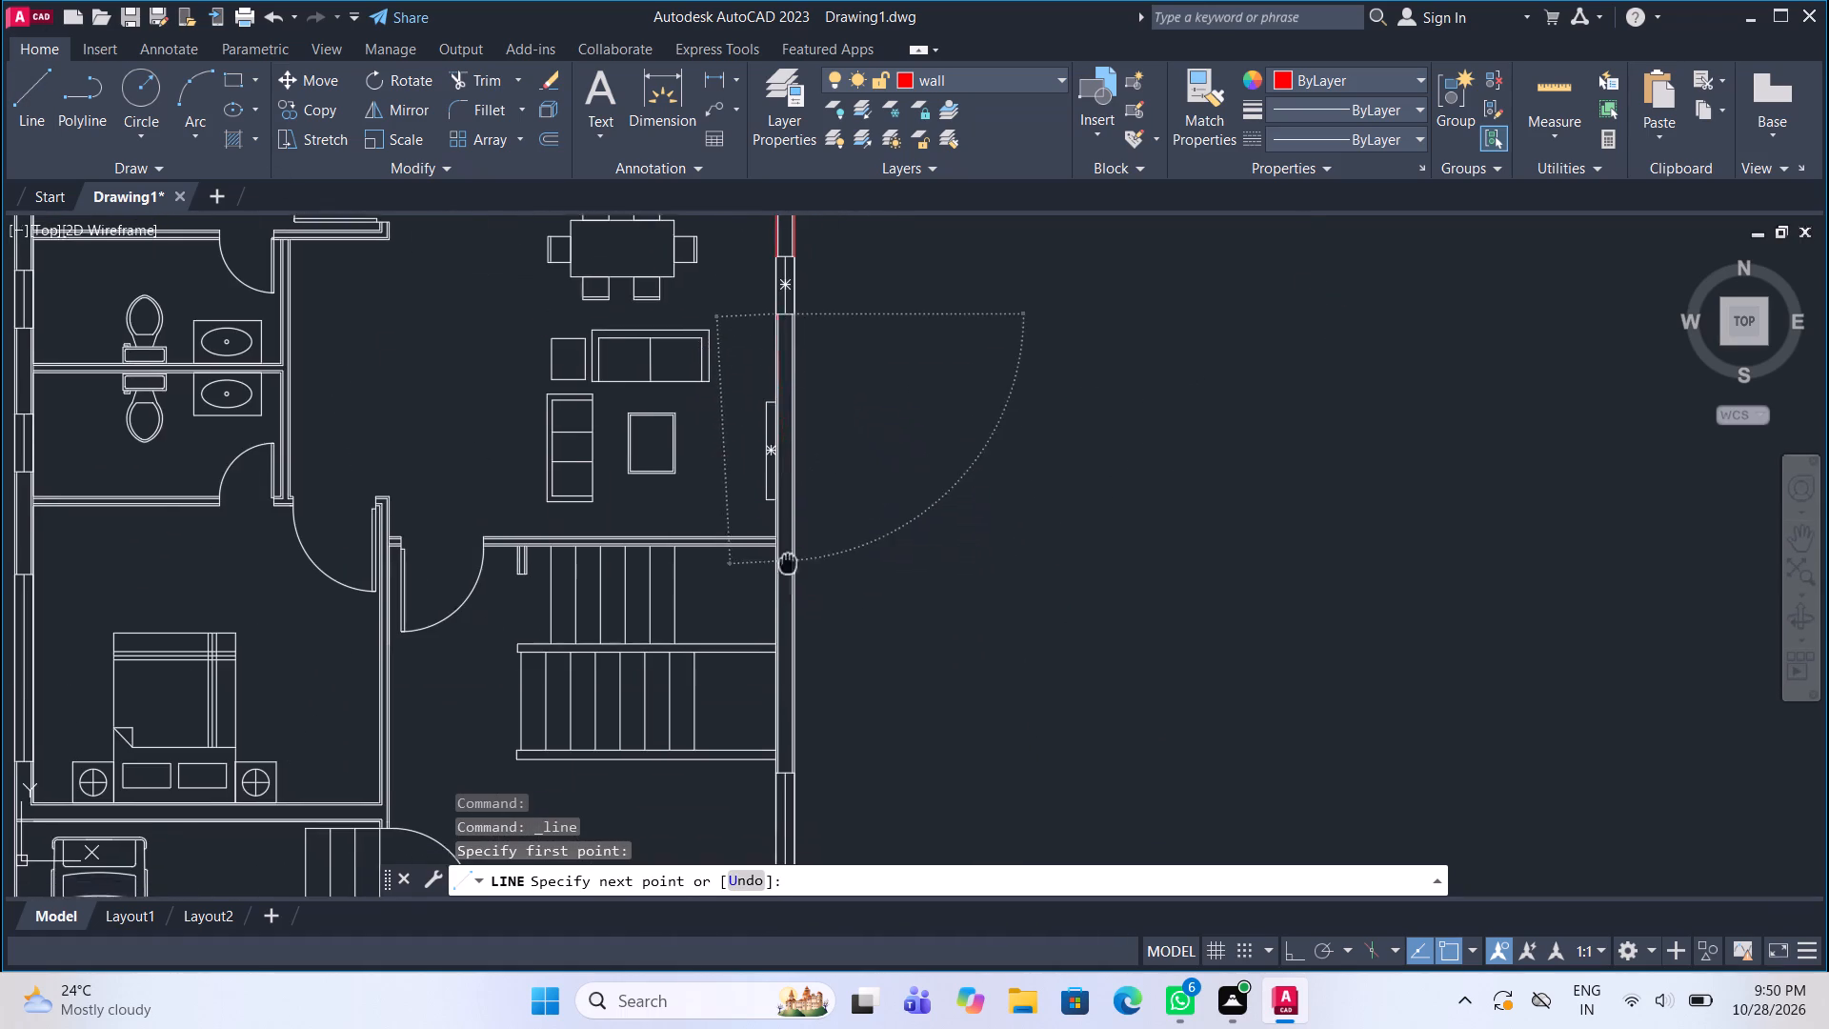
{"action": "middle_click_drag", "start_coordinate": [783, 534], "coordinate": [766, 416]}
{"action": "scroll", "coordinate": [727, 621], "scroll_direction": "up", "scroll_amount": 4}
{"action": "scroll", "coordinate": [876, 713], "scroll_direction": "up", "scroll_amount": 3}
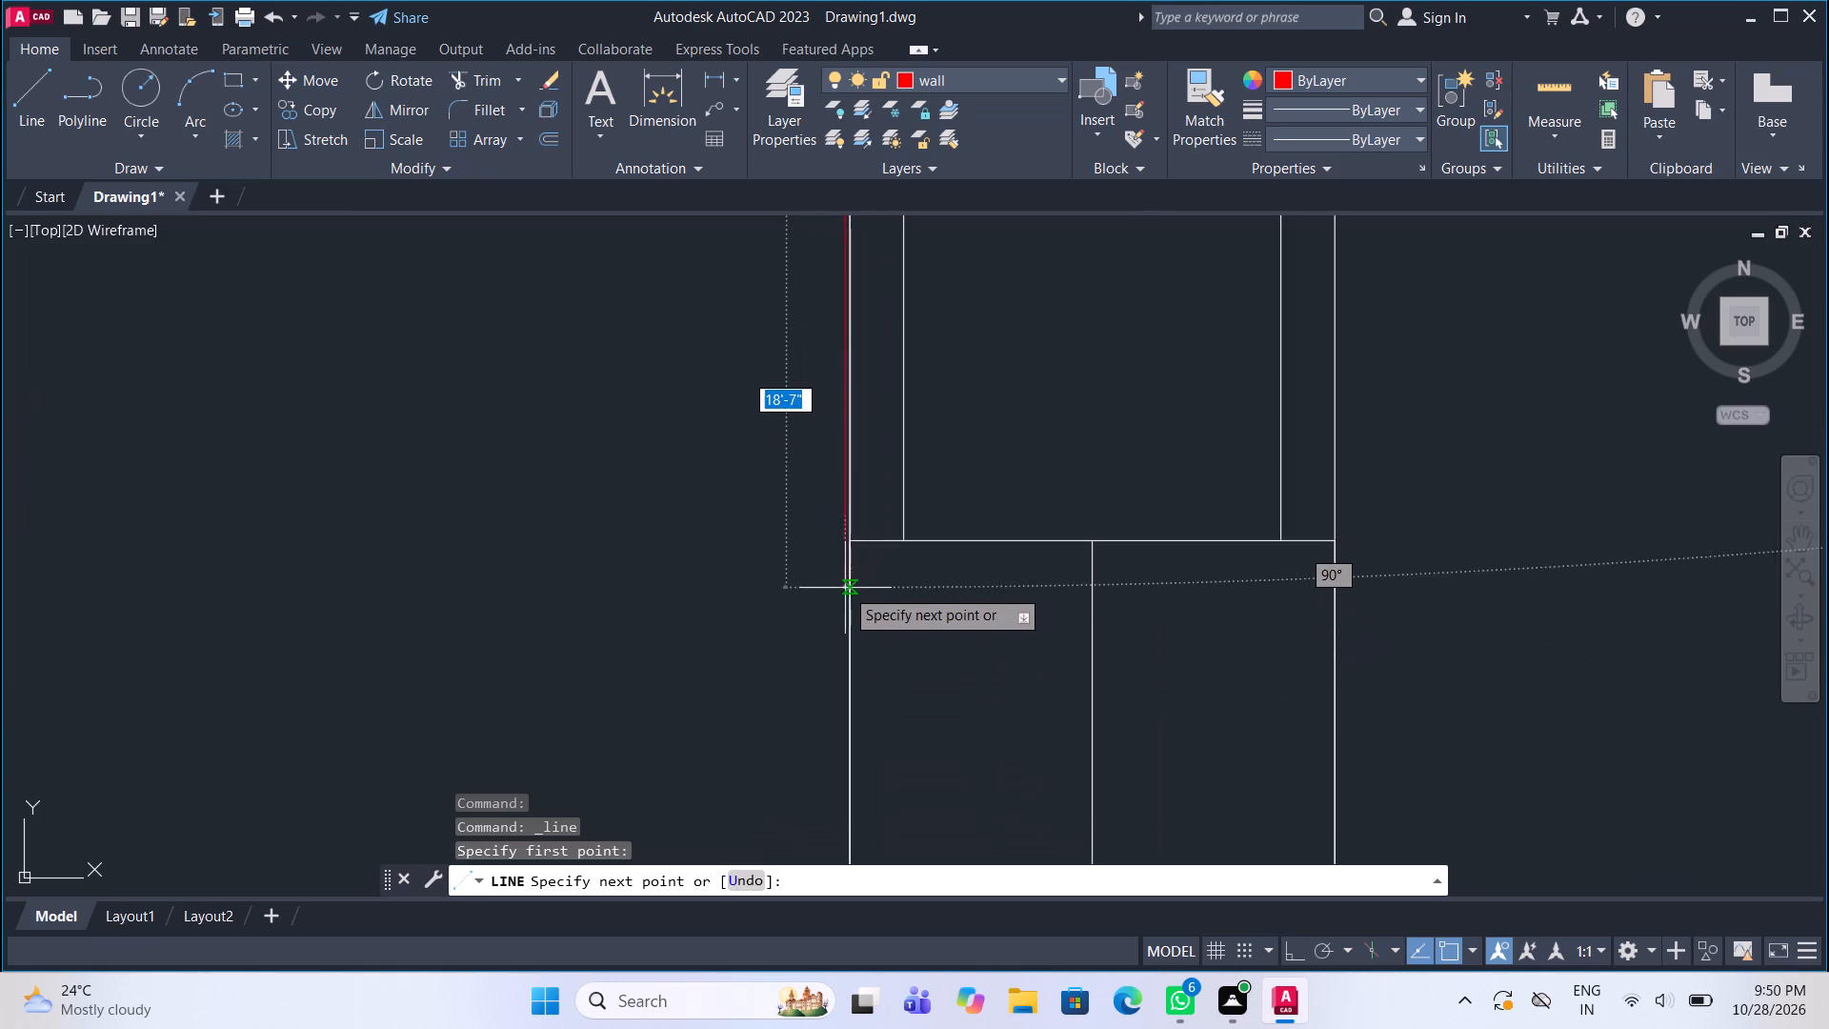
{"action": "left_click", "coordinate": [847, 548]}
Draw the right wall's outer face line from the upper jamb of the window below the stairs up to the dining-side window's lower jamb.
{"action": "left_click", "coordinate": [30, 97]}
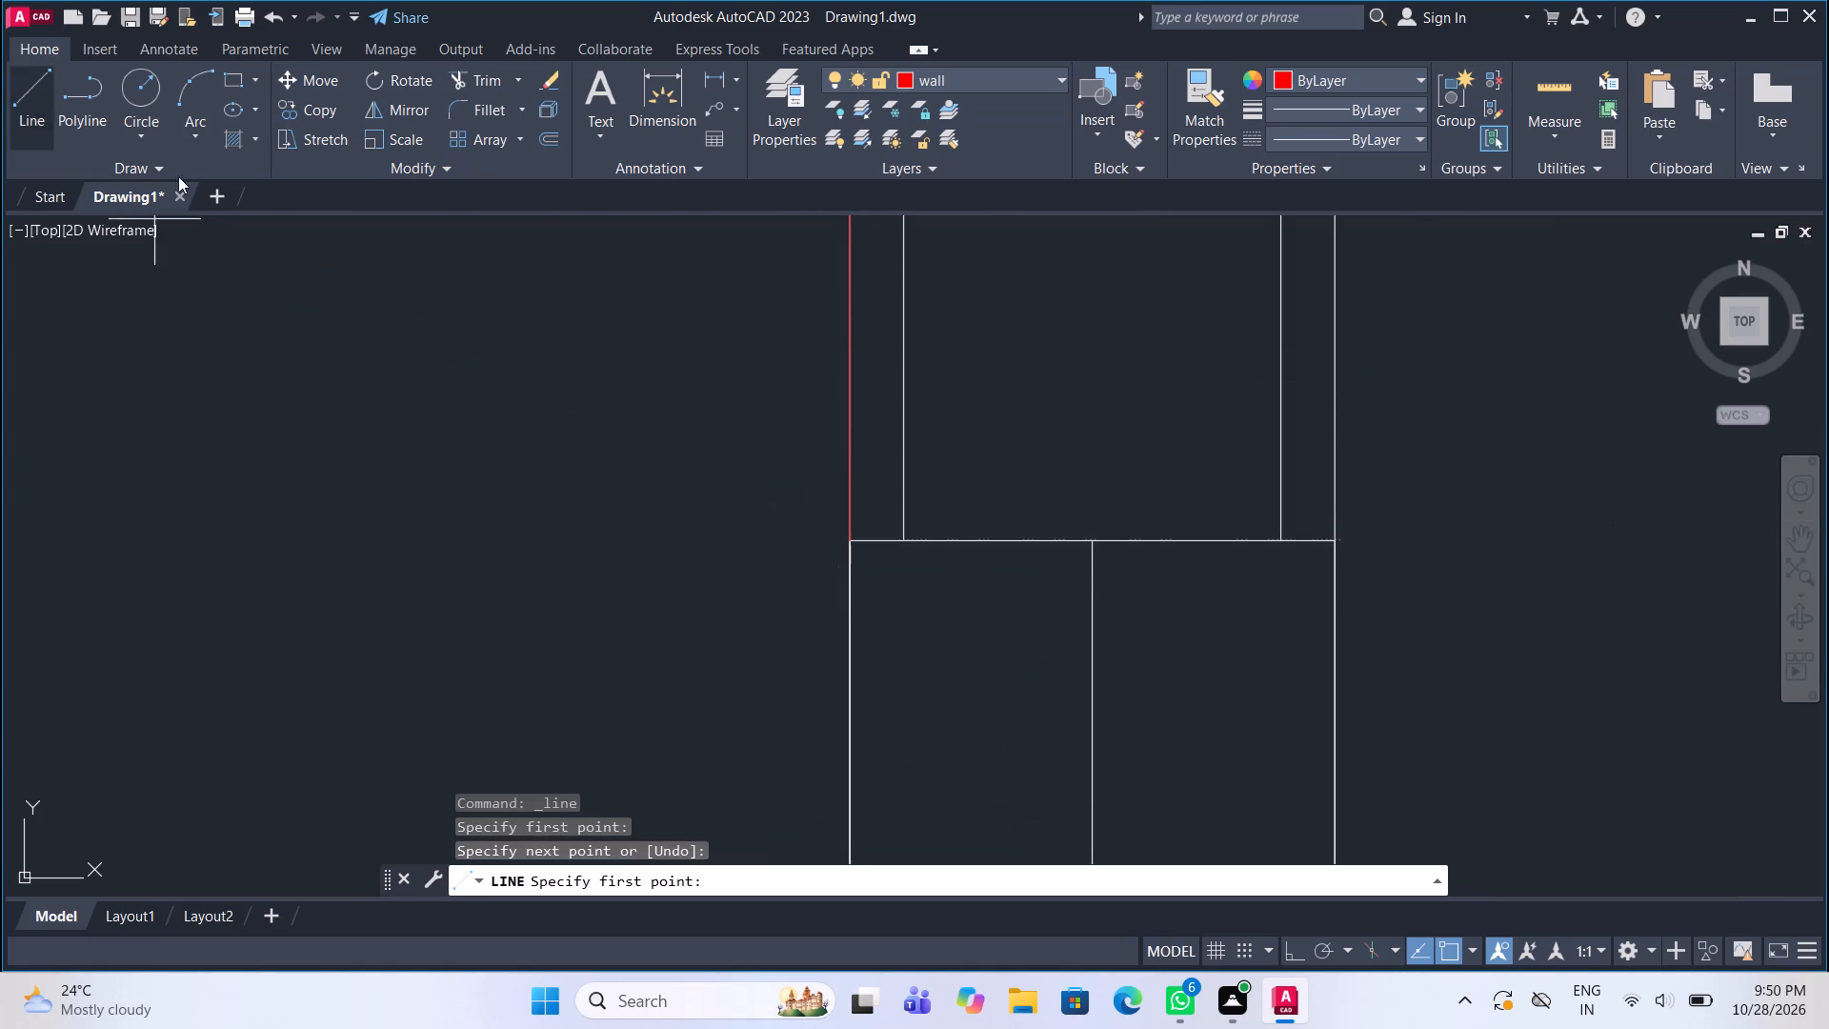
{"action": "left_click", "coordinate": [1329, 542]}
{"action": "scroll", "coordinate": [1125, 638], "scroll_direction": "down", "scroll_amount": 3}
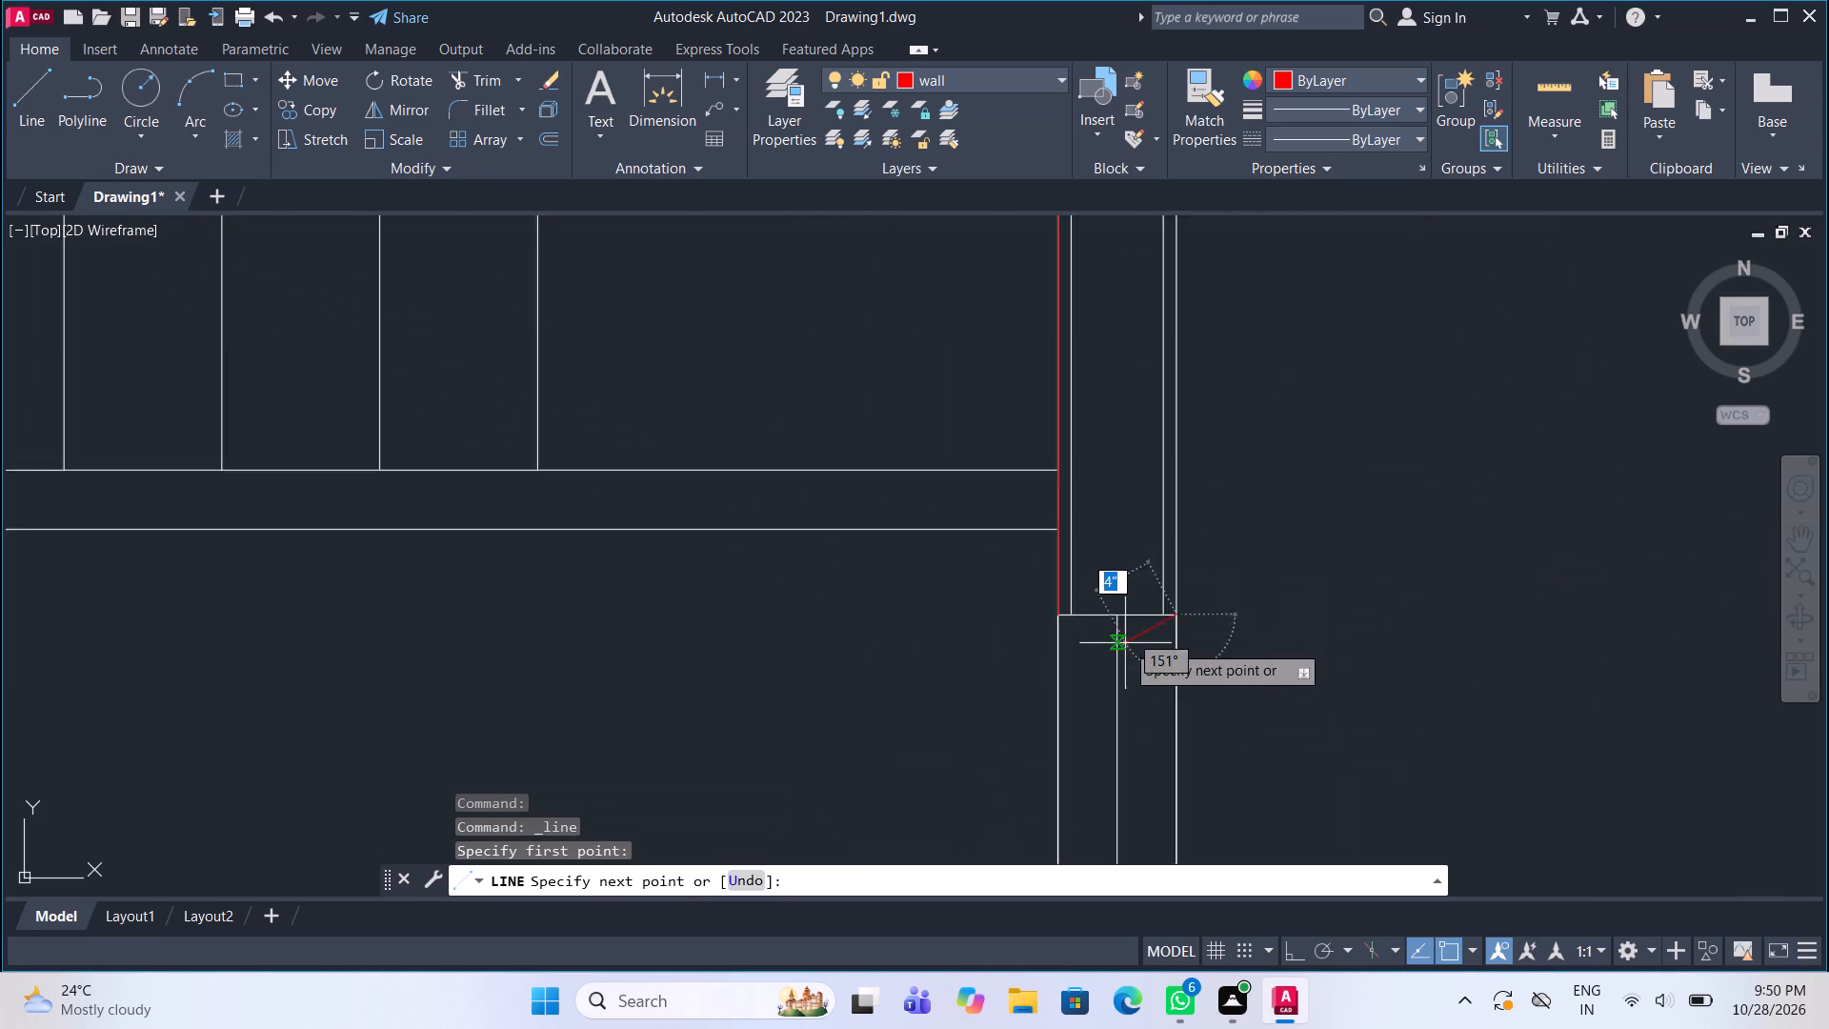
{"action": "scroll", "coordinate": [1125, 643], "scroll_direction": "down", "scroll_amount": 2}
{"action": "middle_click_drag", "start_coordinate": [1175, 440], "coordinate": [995, 752]}
{"action": "middle_click_drag", "start_coordinate": [992, 446], "coordinate": [970, 755]}
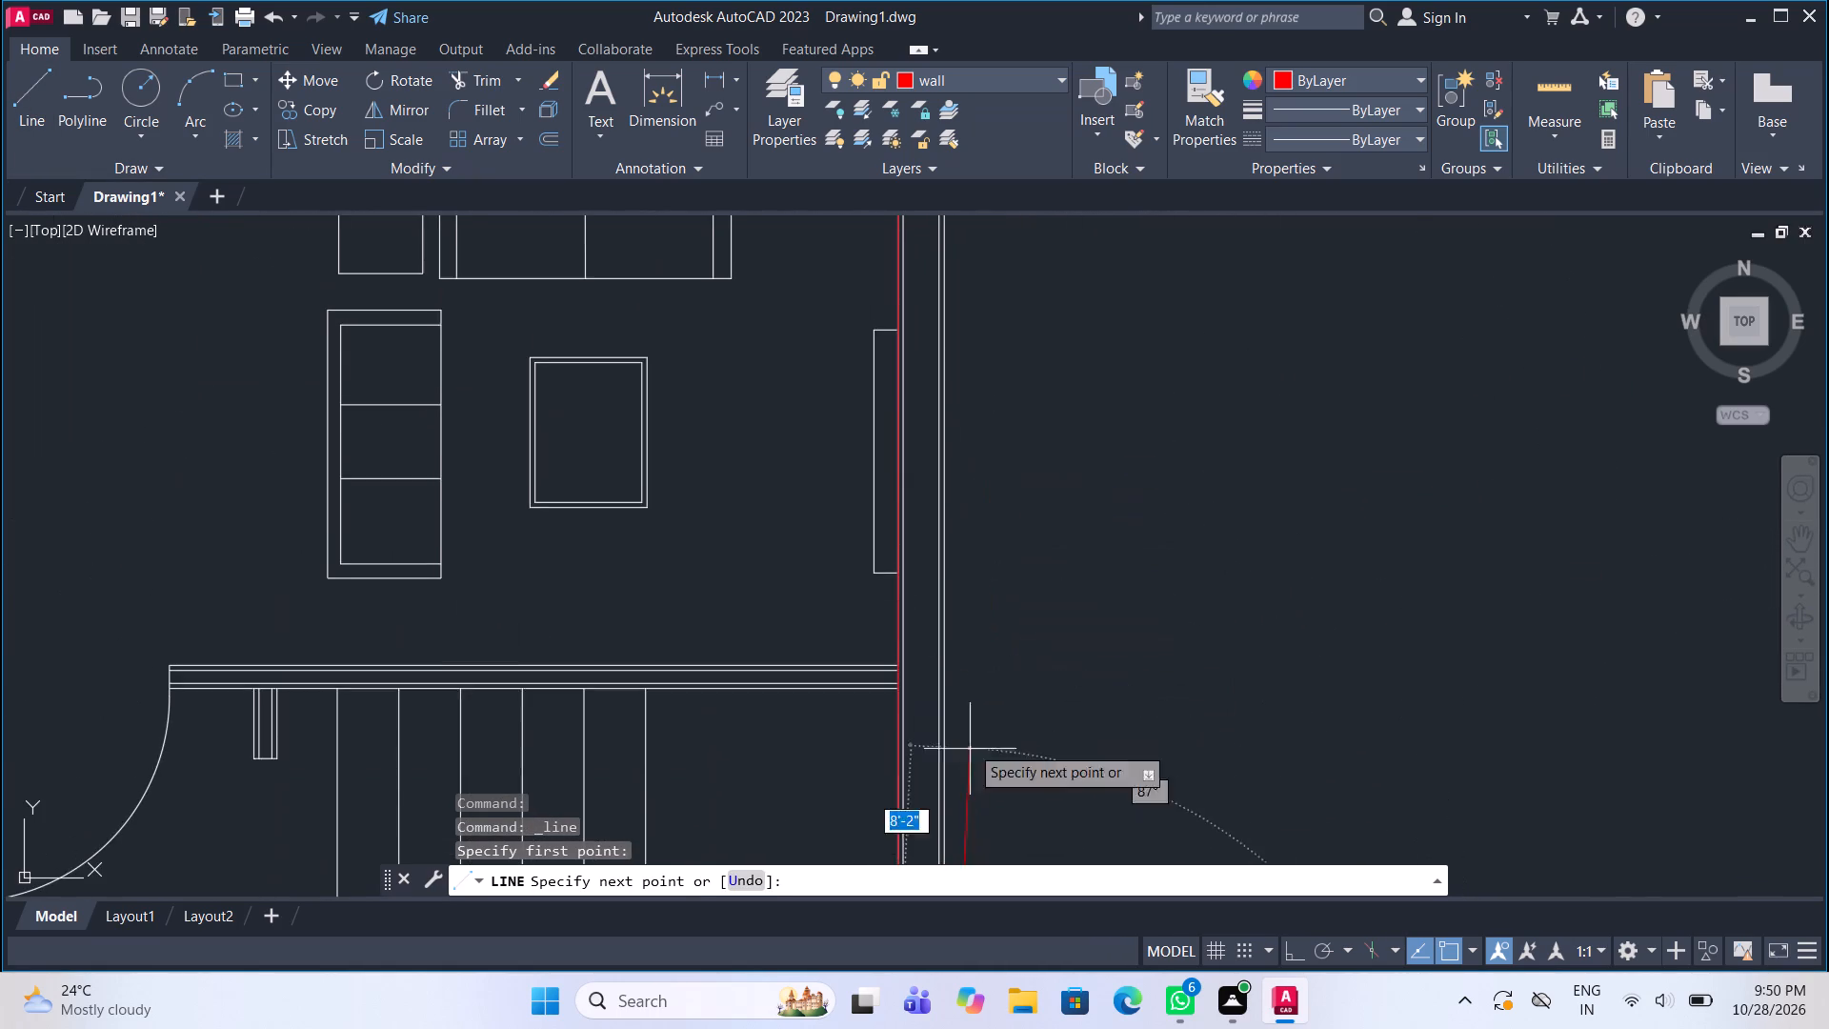
{"action": "middle_click_drag", "start_coordinate": [957, 454], "coordinate": [965, 712]}
{"action": "scroll", "coordinate": [957, 385], "scroll_direction": "up", "scroll_amount": 3}
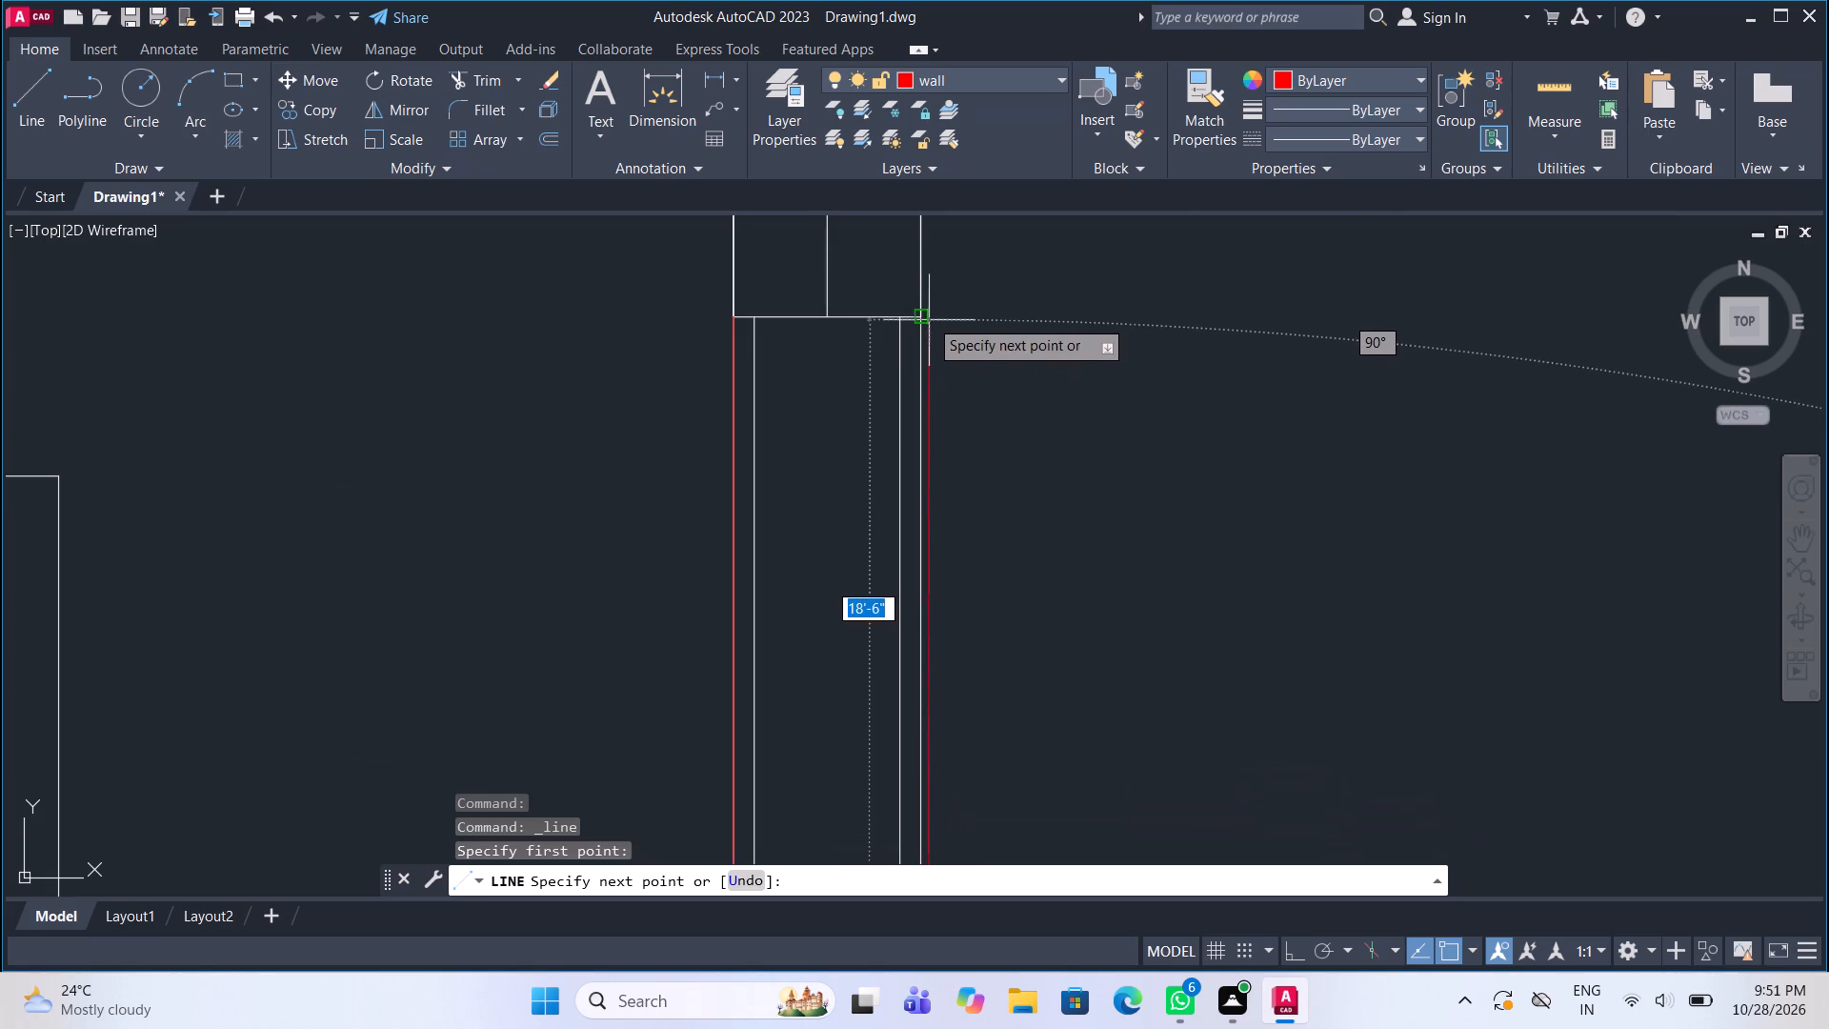
{"action": "left_click", "coordinate": [925, 313]}
Draw the right wall's inner face line from the lower jamb of the window below the stairs down to the plan's bottom outer edge.
{"action": "scroll", "coordinate": [908, 313], "scroll_direction": "down", "scroll_amount": 9}
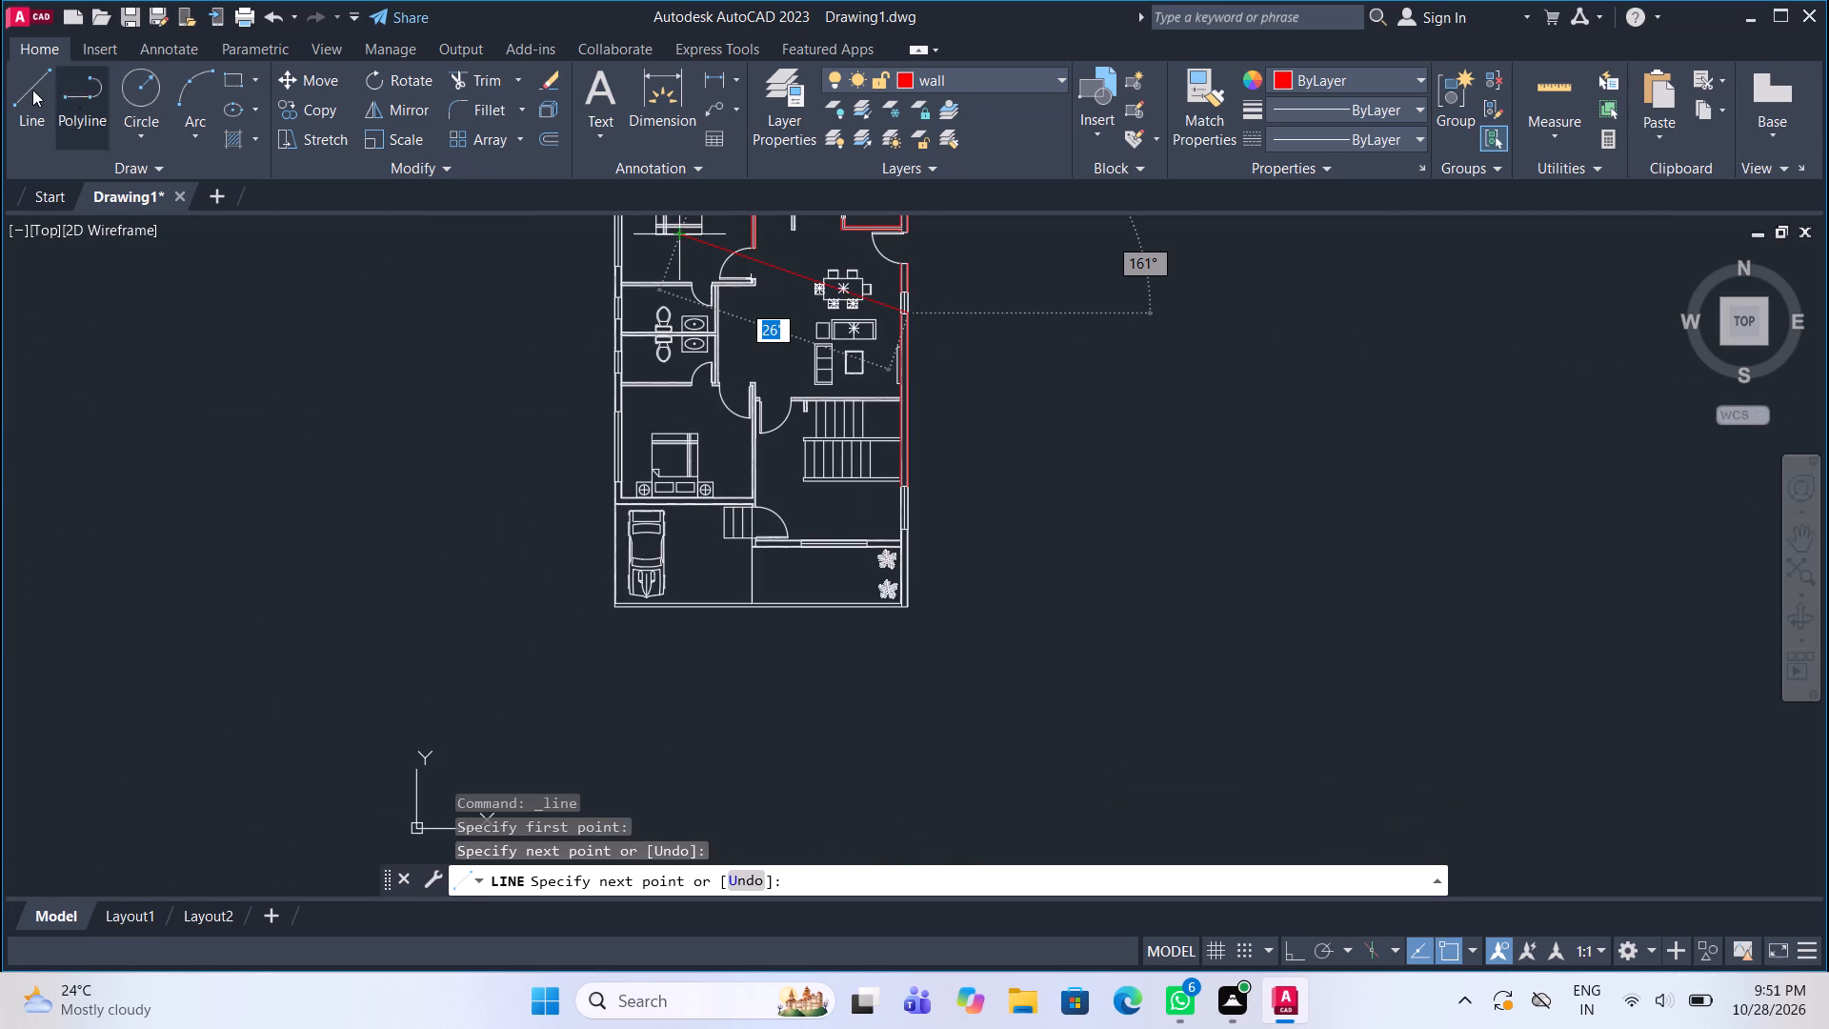
{"action": "left_click", "coordinate": [15, 89]}
{"action": "scroll", "coordinate": [903, 605], "scroll_direction": "up", "scroll_amount": 3}
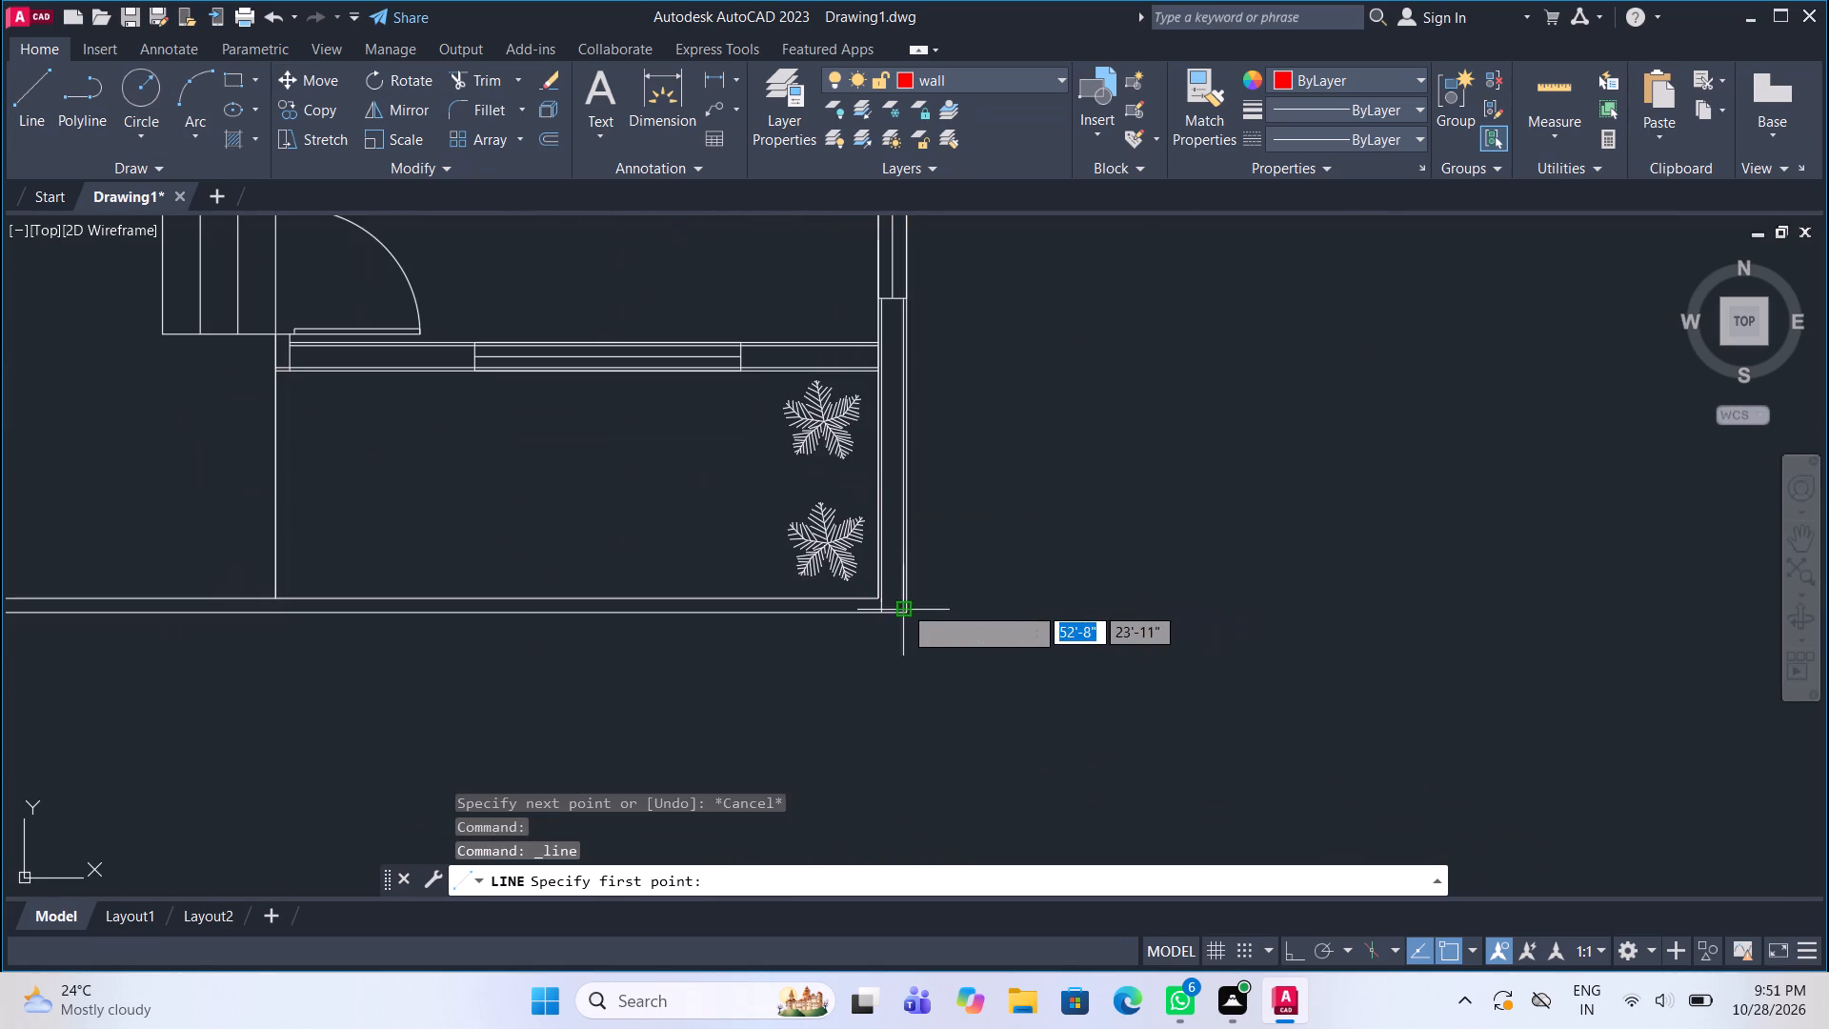
{"action": "scroll", "coordinate": [882, 307], "scroll_direction": "up", "scroll_amount": 3}
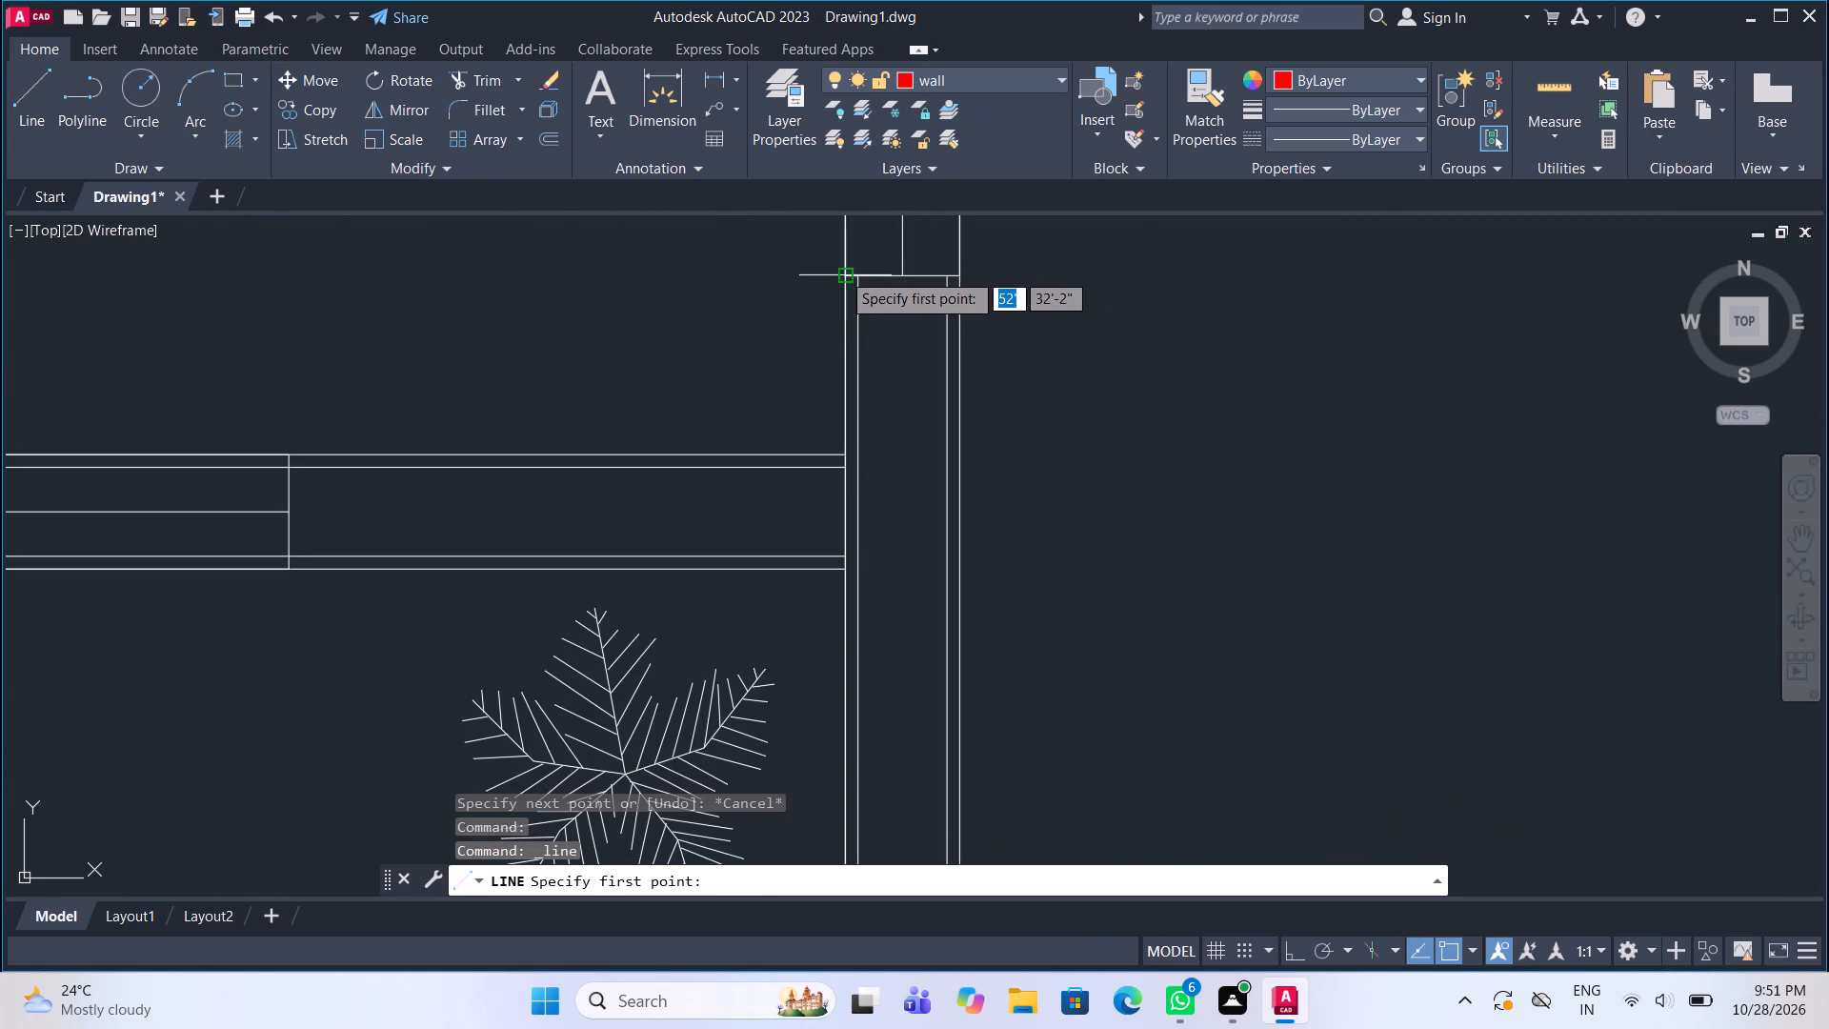
{"action": "left_click", "coordinate": [840, 272]}
{"action": "scroll", "coordinate": [840, 287], "scroll_direction": "down", "scroll_amount": 2}
{"action": "middle_click_drag", "start_coordinate": [847, 397], "coordinate": [852, 756]}
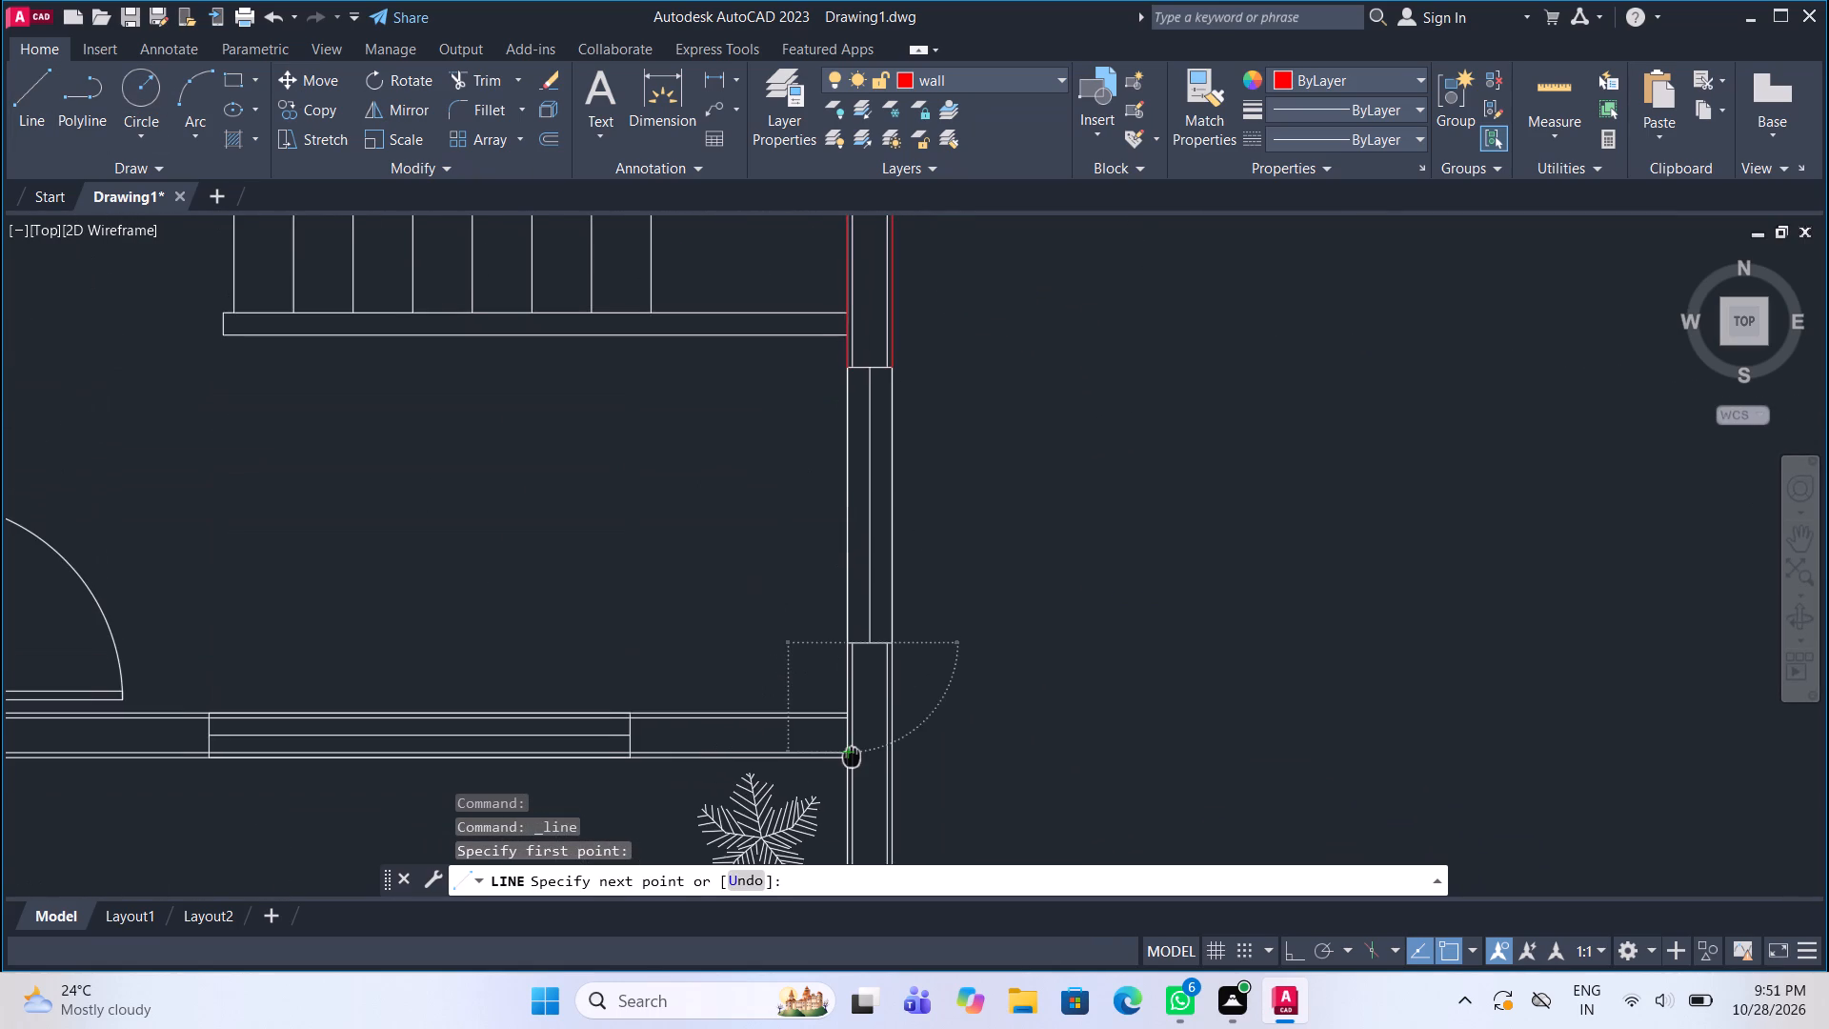
{"action": "middle_click_drag", "start_coordinate": [852, 756], "coordinate": [843, 418]}
{"action": "scroll", "coordinate": [843, 418], "scroll_direction": "down", "scroll_amount": 2}
{"action": "scroll", "coordinate": [826, 614], "scroll_direction": "up", "scroll_amount": 3}
{"action": "scroll", "coordinate": [864, 405], "scroll_direction": "up", "scroll_amount": 1}
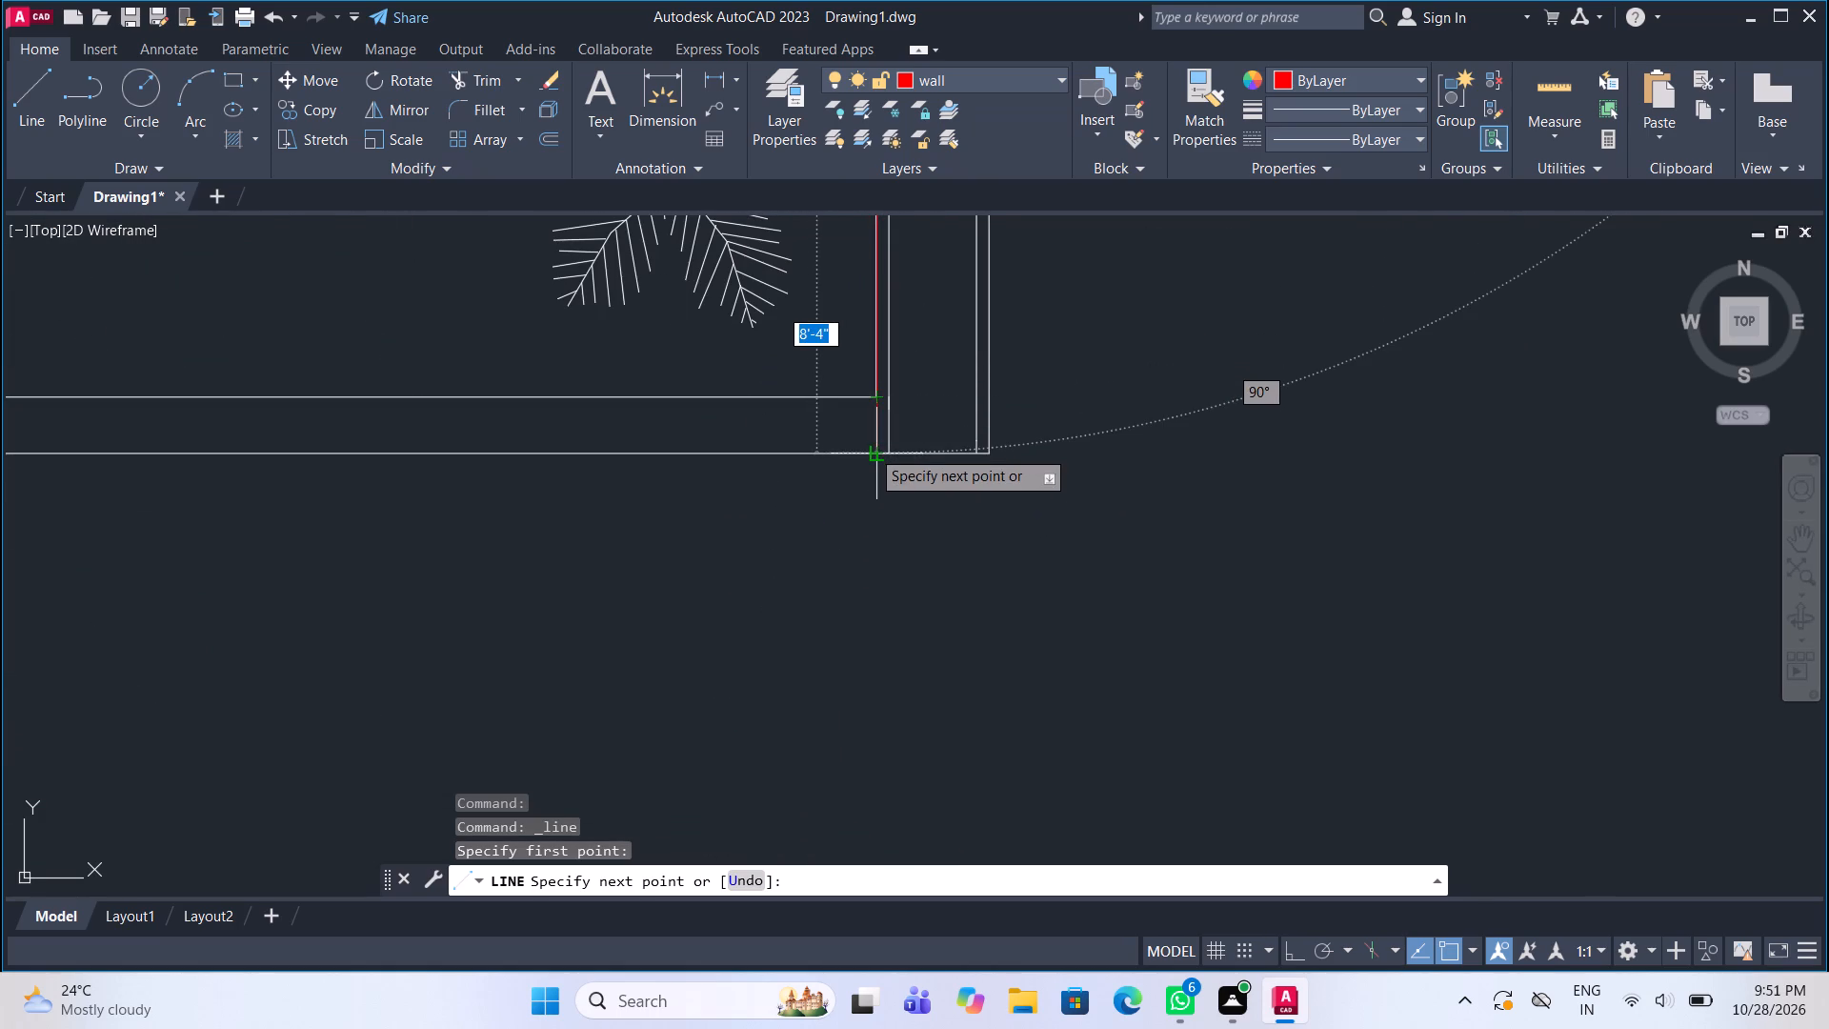
{"action": "left_click", "coordinate": [869, 447]}
Draw the right wall's outer face line from the plan's bottom corner up to the lower jamb of the window below the stairs.
{"action": "middle_click_drag", "start_coordinate": [795, 479], "coordinate": [729, 609]}
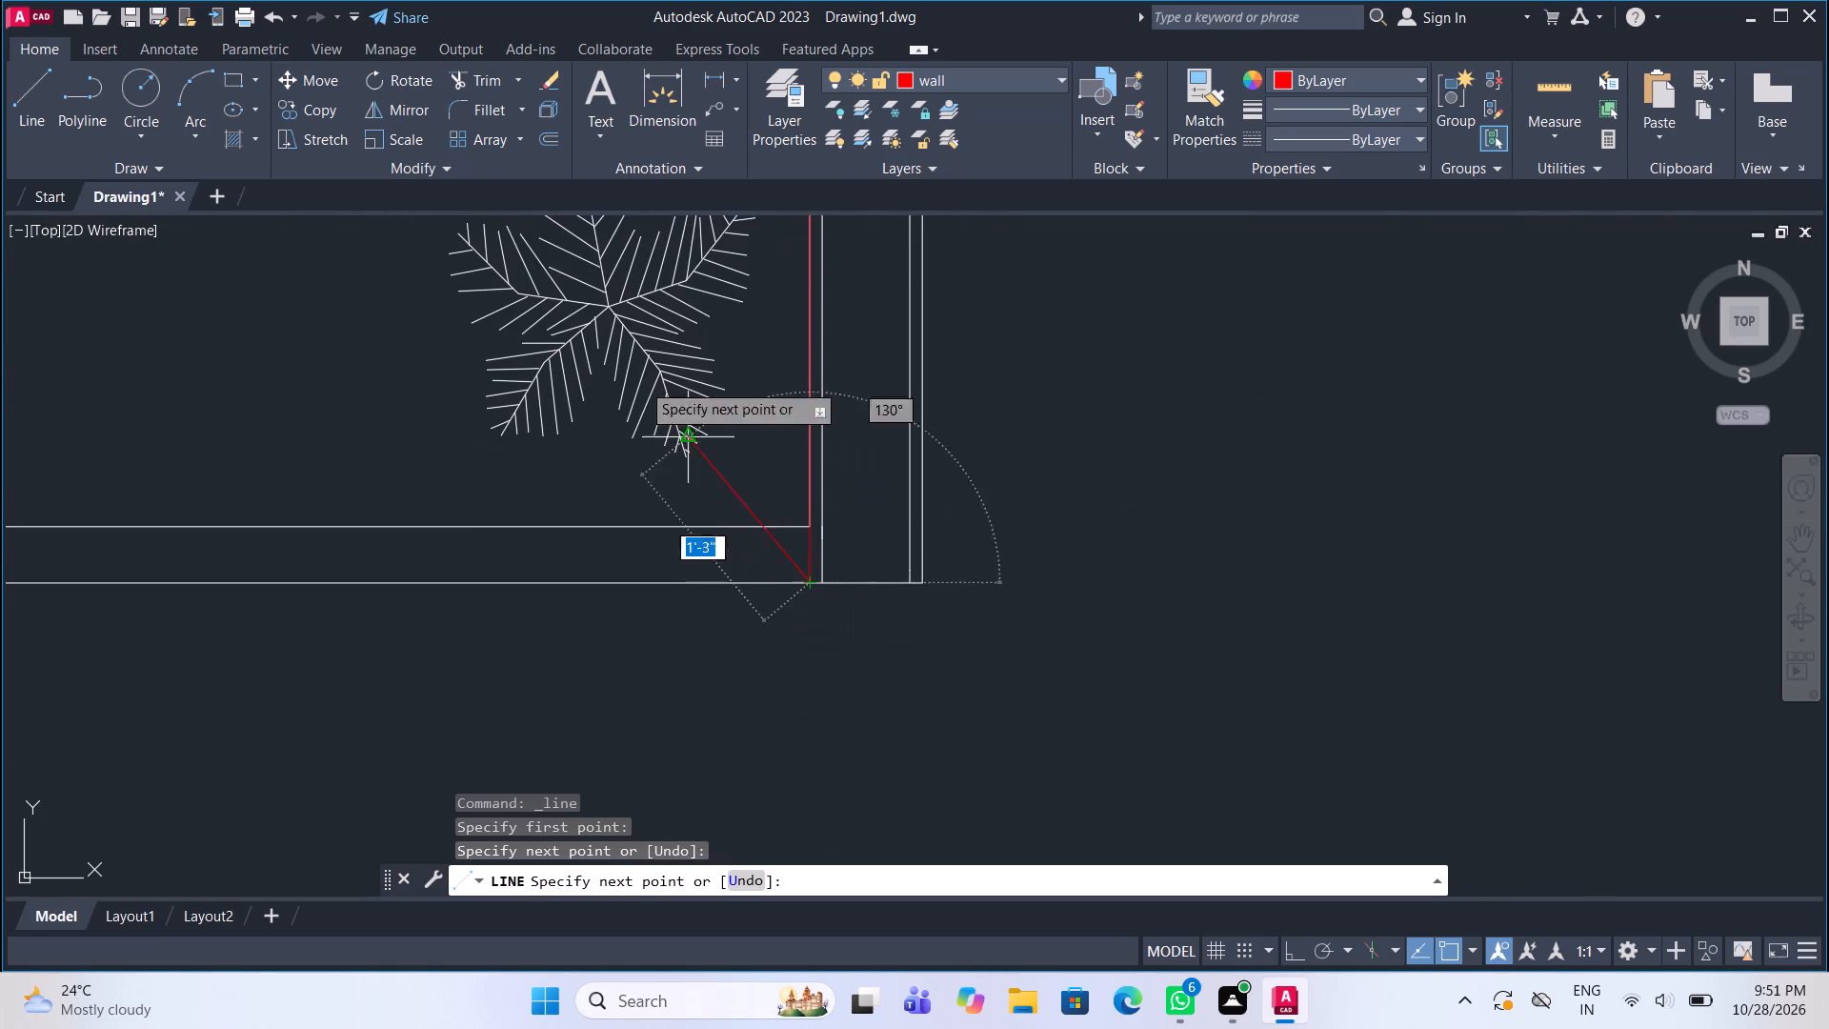
{"action": "left_click", "coordinate": [43, 101]}
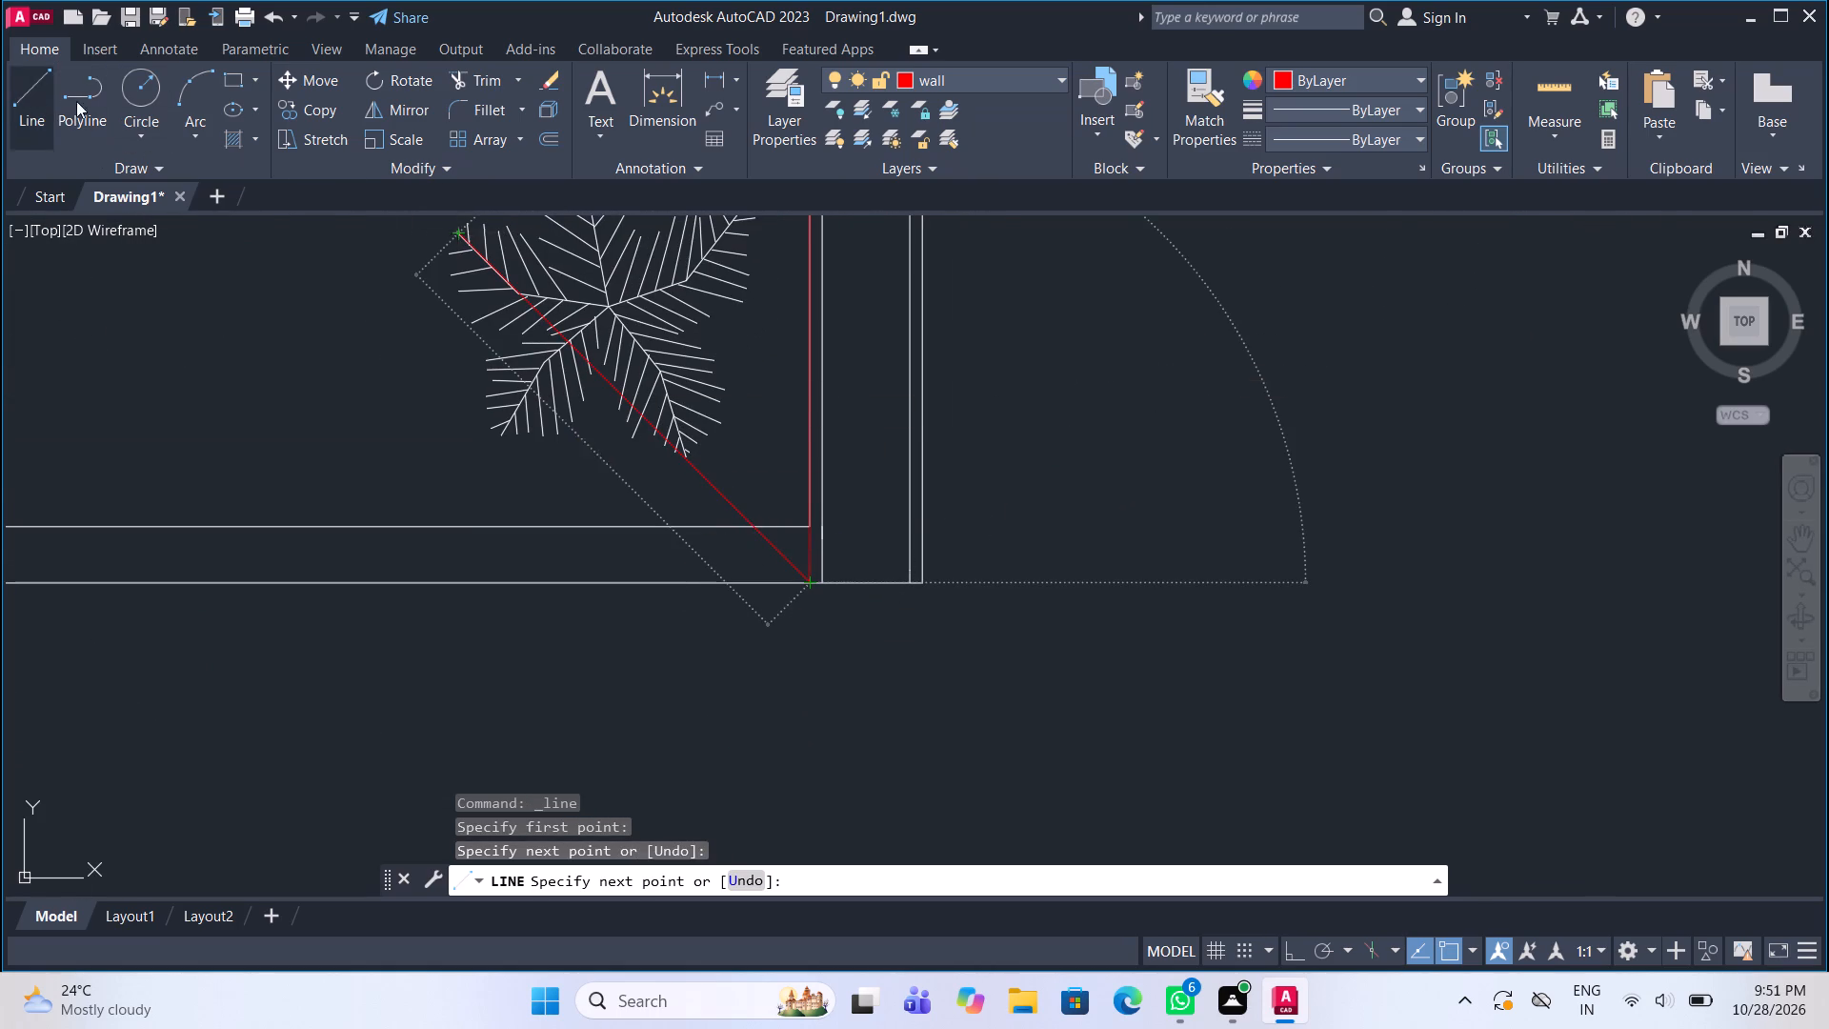
{"action": "left_click", "coordinate": [930, 581]}
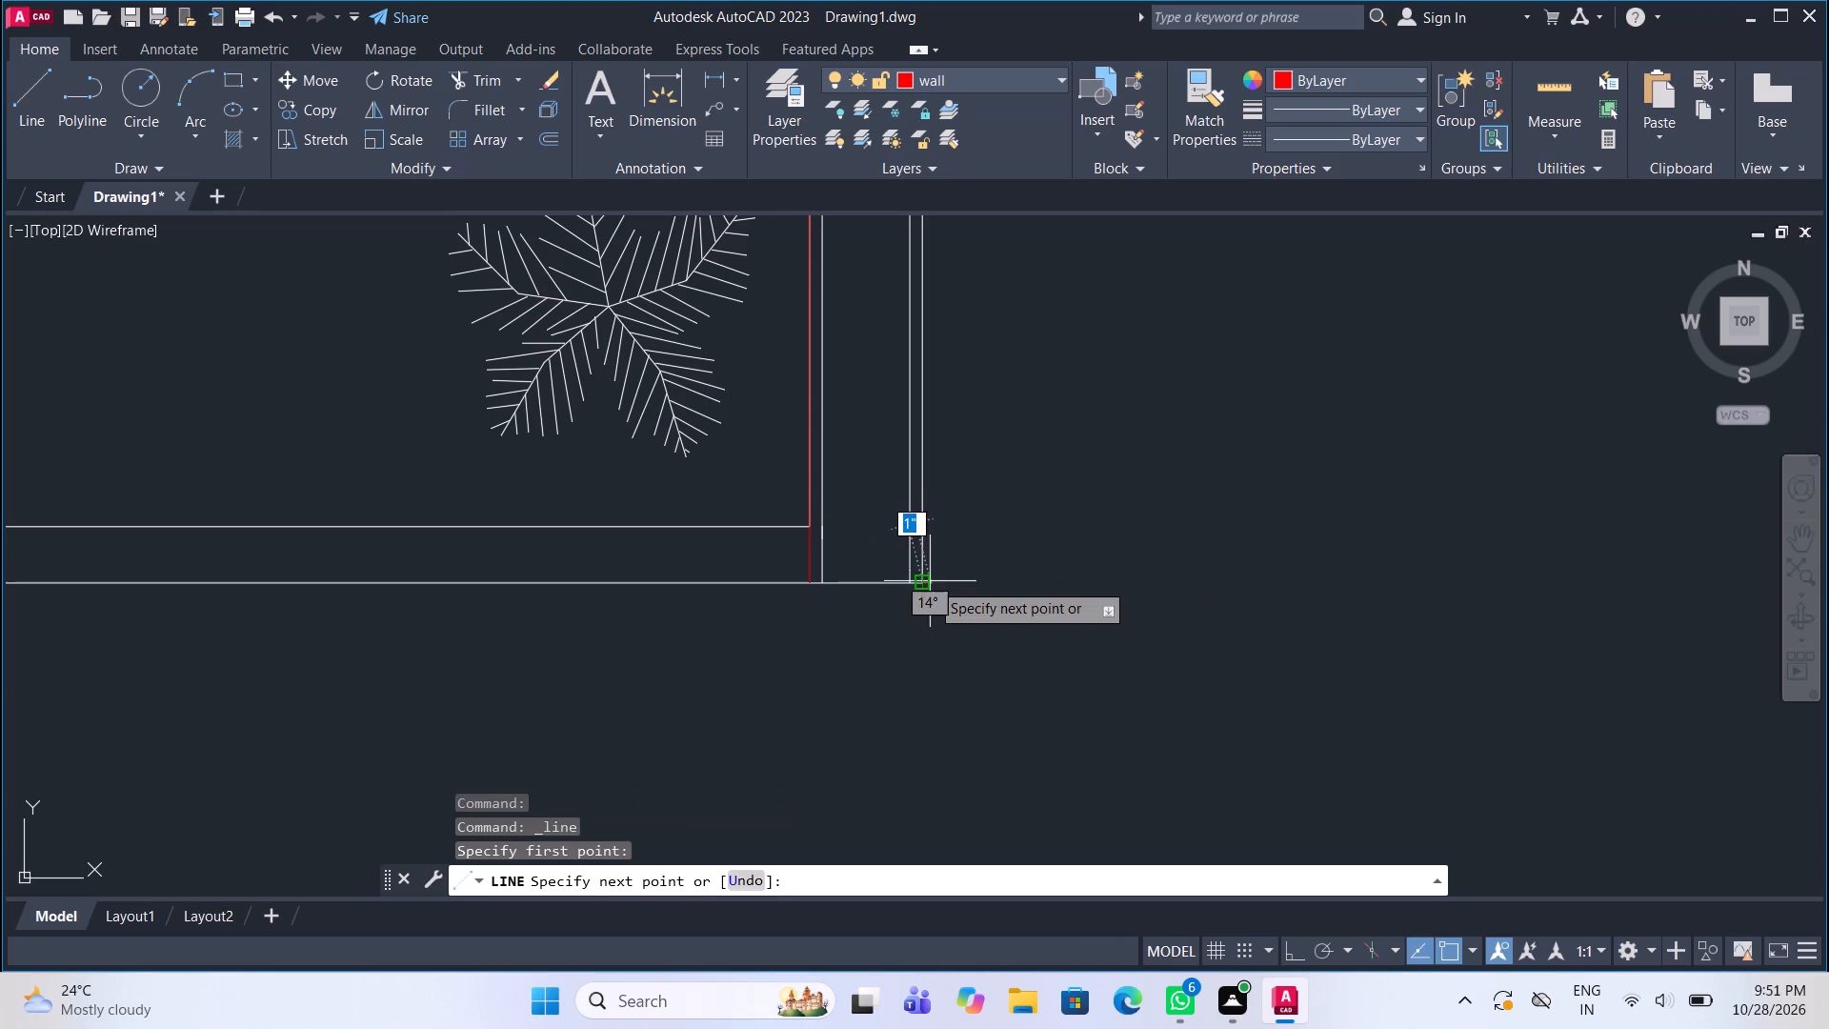
{"action": "scroll", "coordinate": [930, 584], "scroll_direction": "down", "scroll_amount": 3}
{"action": "middle_click_drag", "start_coordinate": [930, 363], "coordinate": [931, 714]}
{"action": "scroll", "coordinate": [921, 463], "scroll_direction": "up", "scroll_amount": 1}
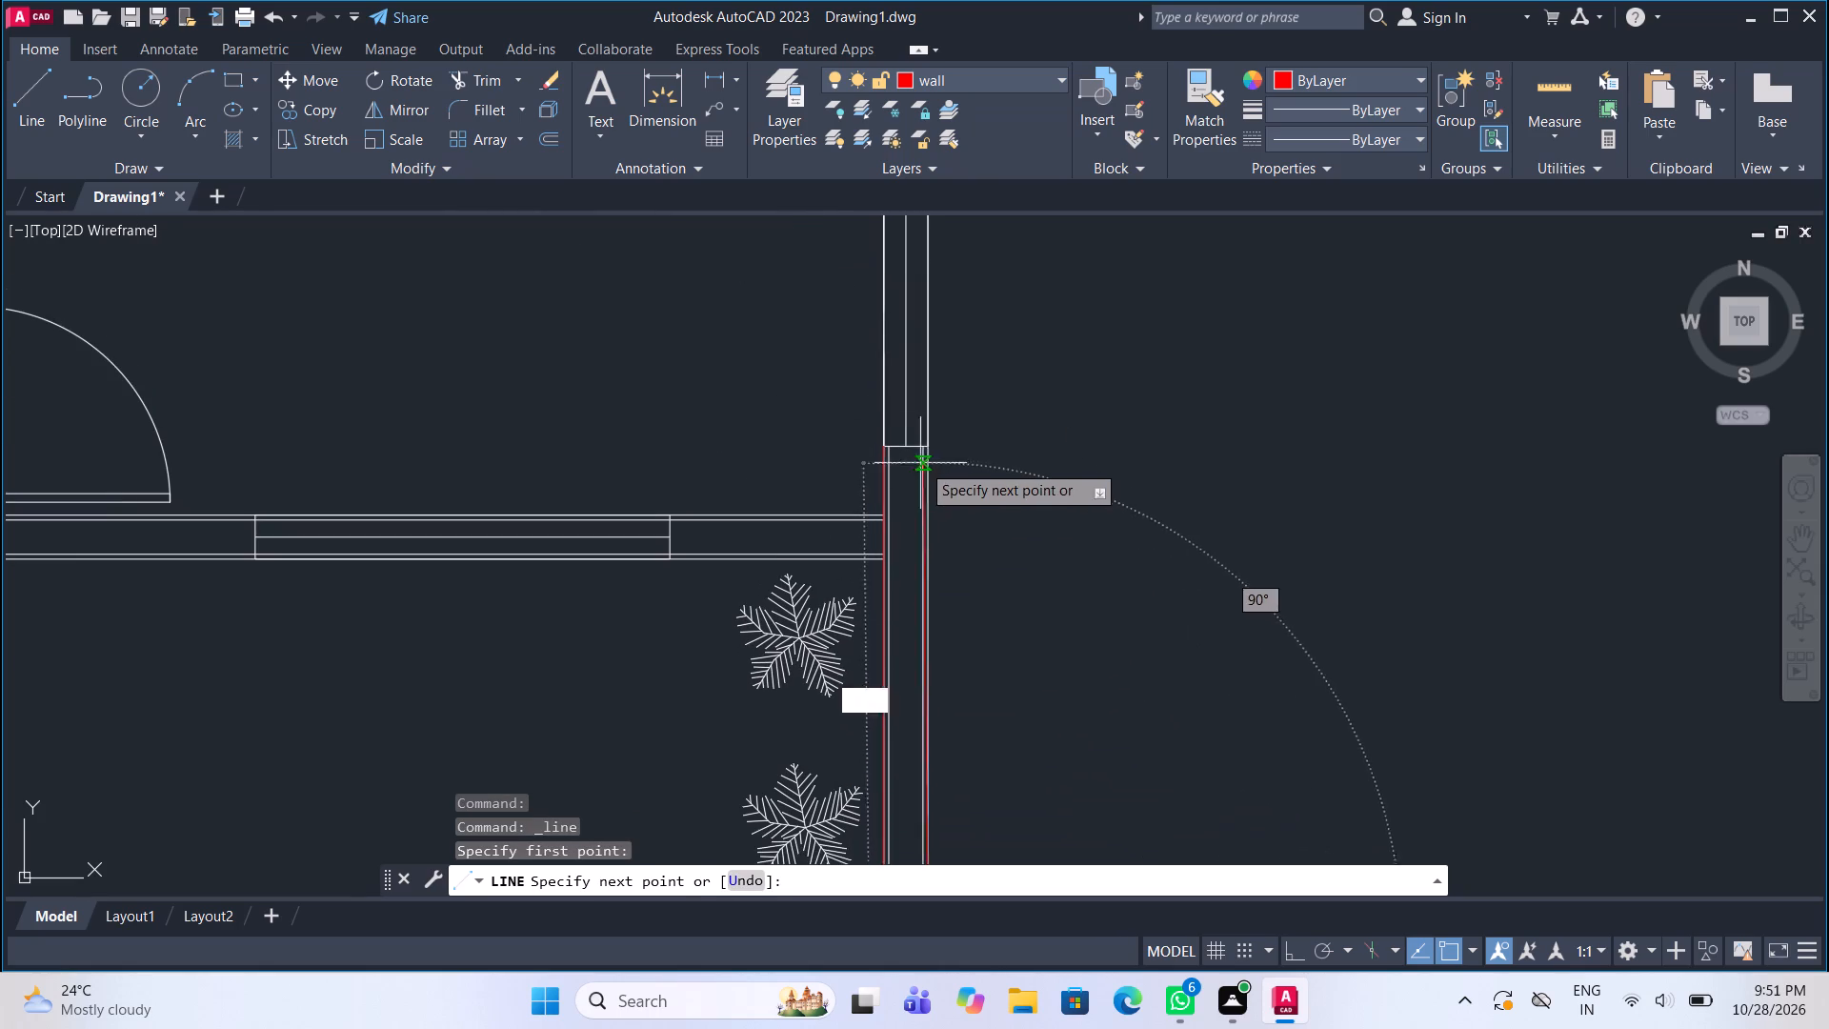
{"action": "scroll", "coordinate": [921, 463], "scroll_direction": "up", "scroll_amount": 1}
{"action": "left_click", "coordinate": [937, 426]}
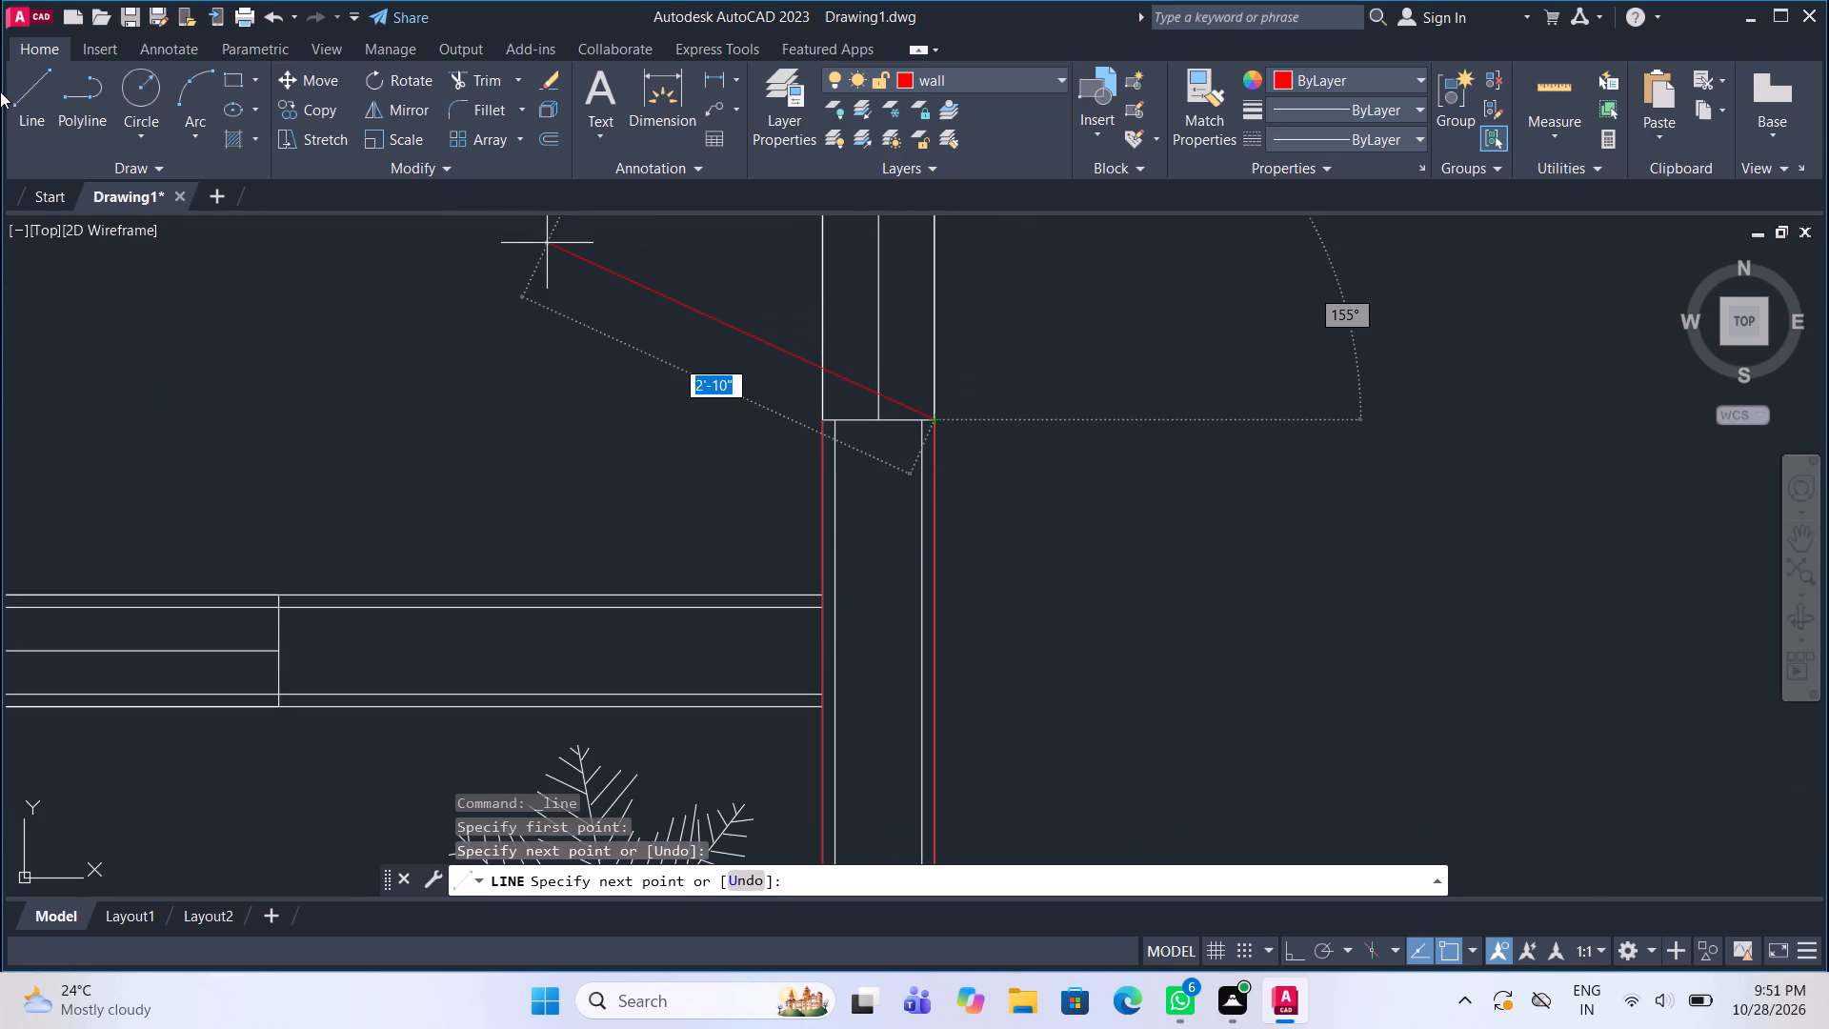
Draw the front wall's outer face line above the planted area, from the wall's left end to the front window's left jamb.
{"action": "left_click", "coordinate": [39, 83]}
{"action": "scroll", "coordinate": [938, 508], "scroll_direction": "down", "scroll_amount": 3}
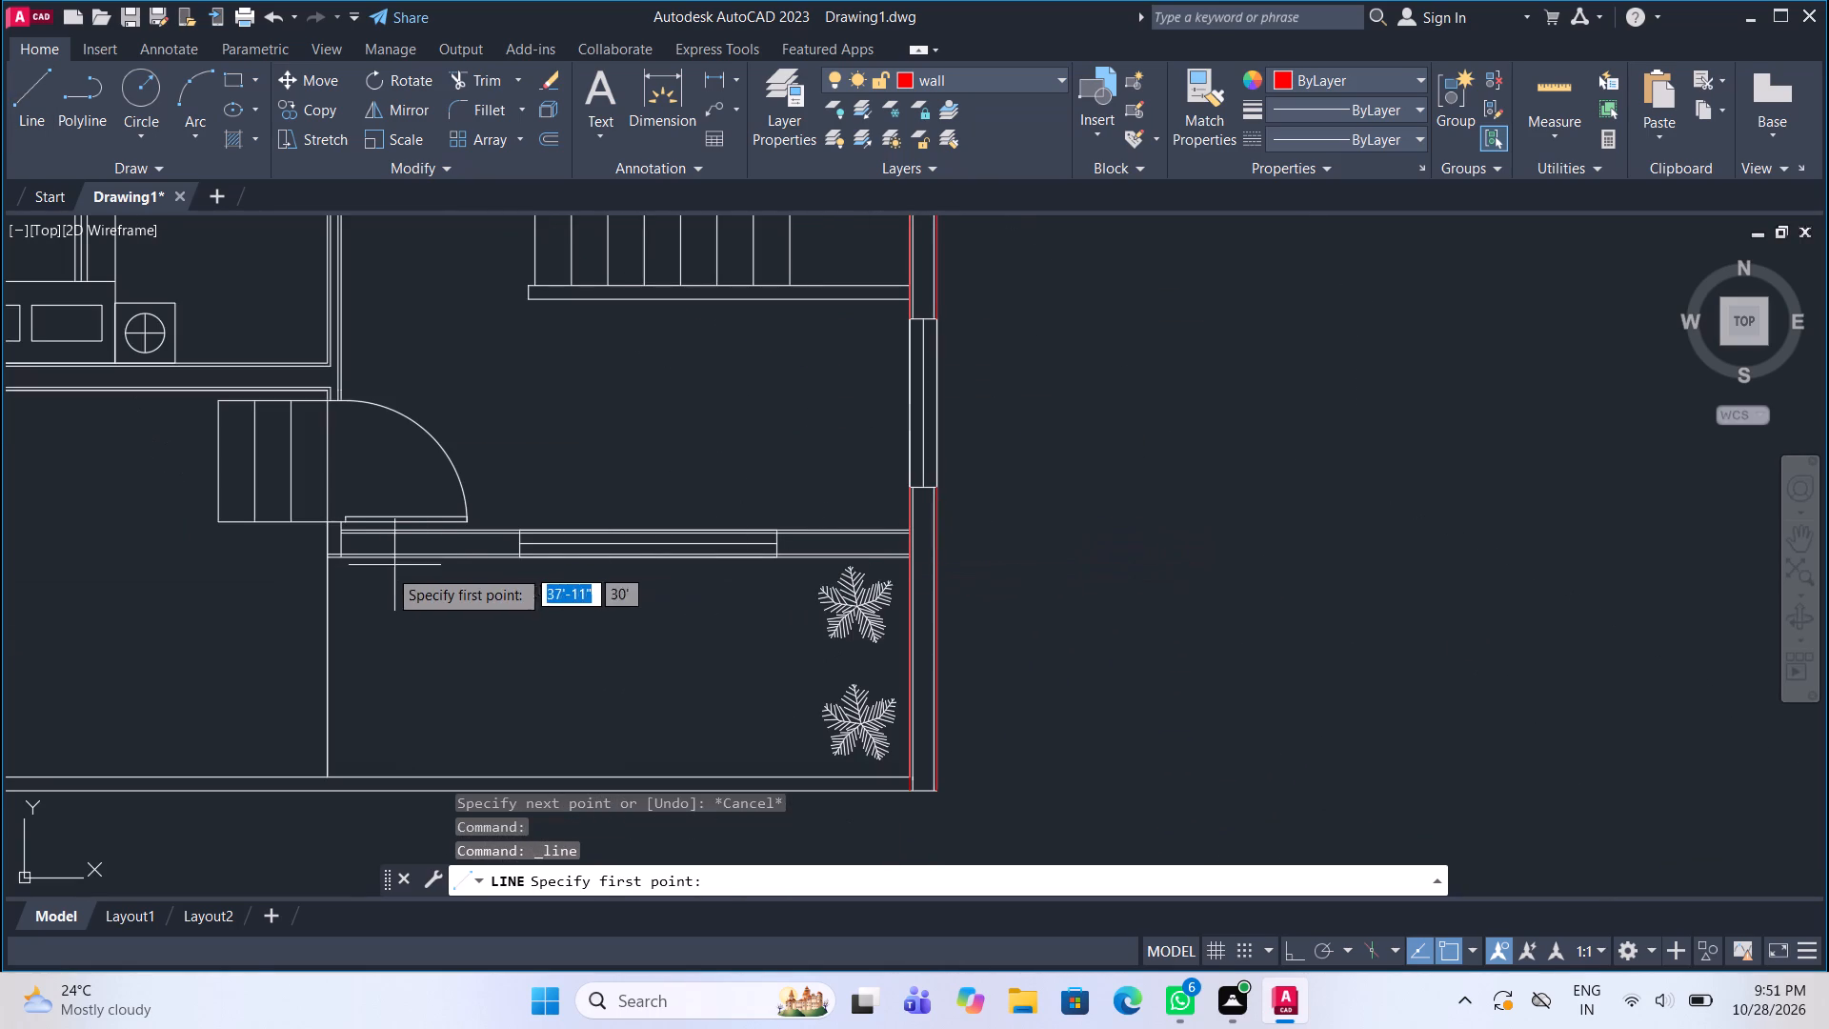
{"action": "scroll", "coordinate": [320, 565], "scroll_direction": "up", "scroll_amount": 3}
{"action": "left_click", "coordinate": [338, 538]}
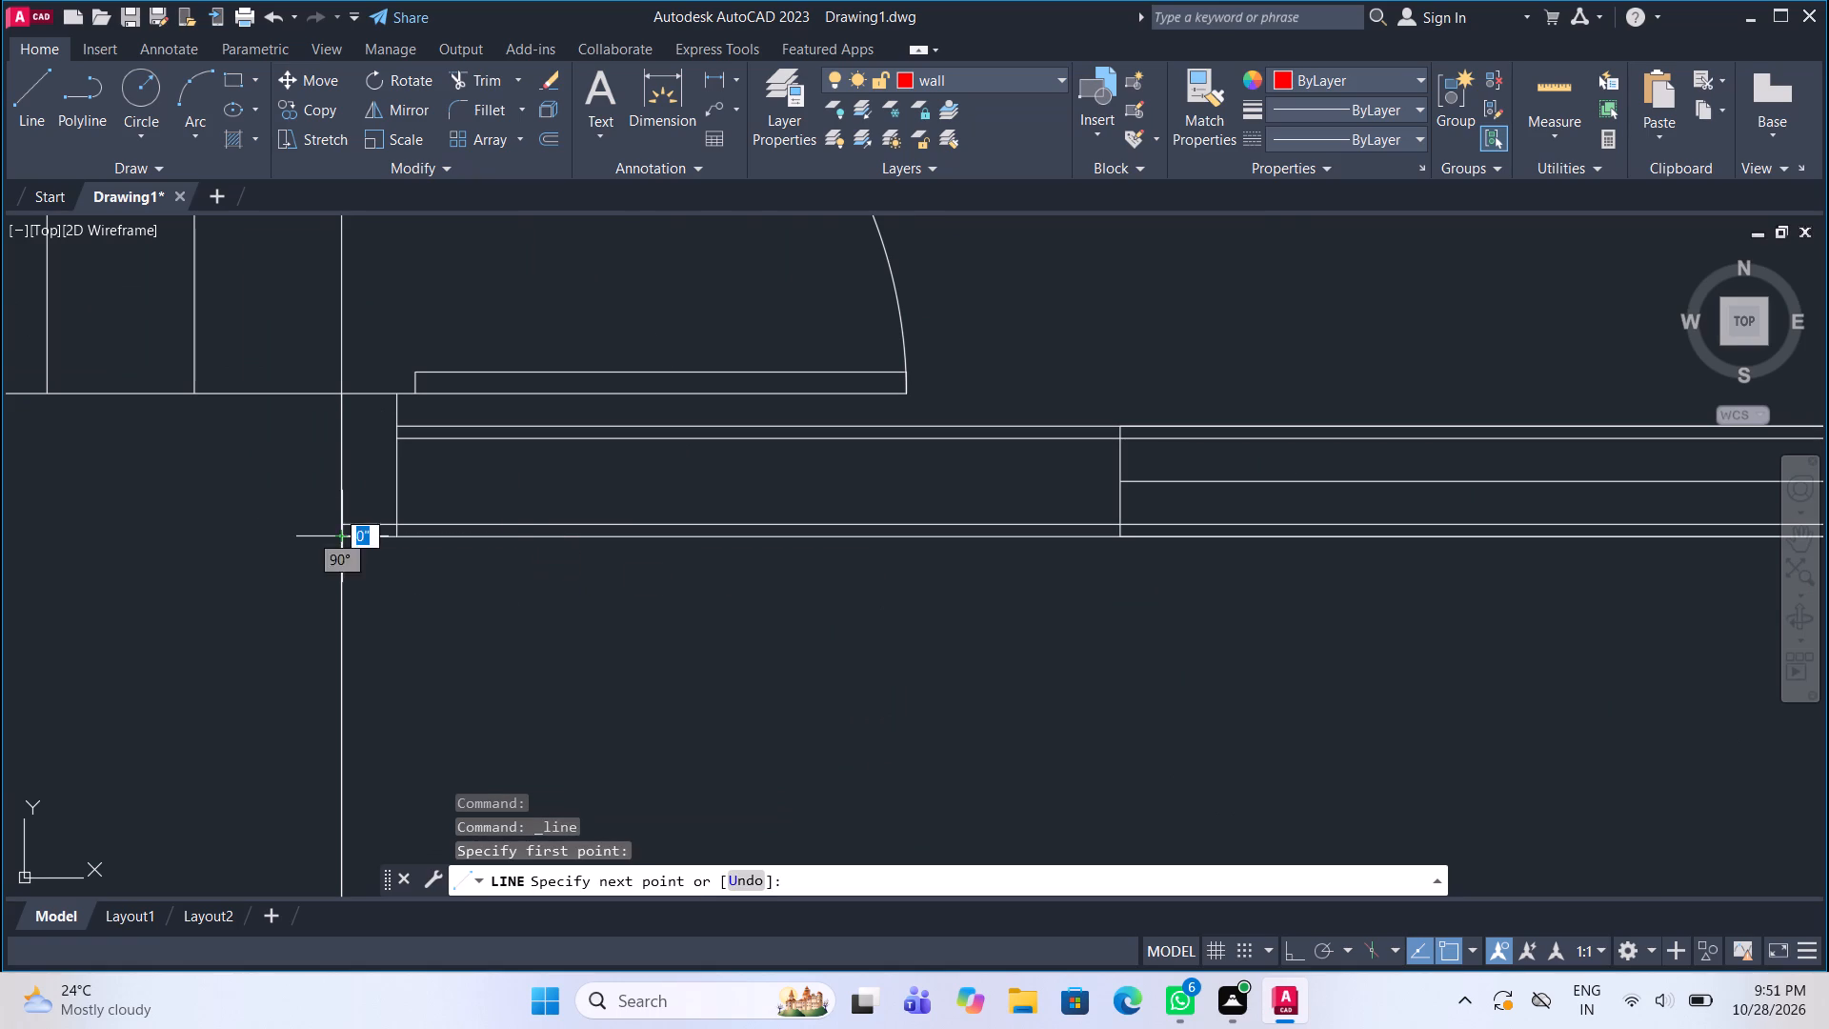
{"action": "left_click", "coordinate": [1123, 535]}
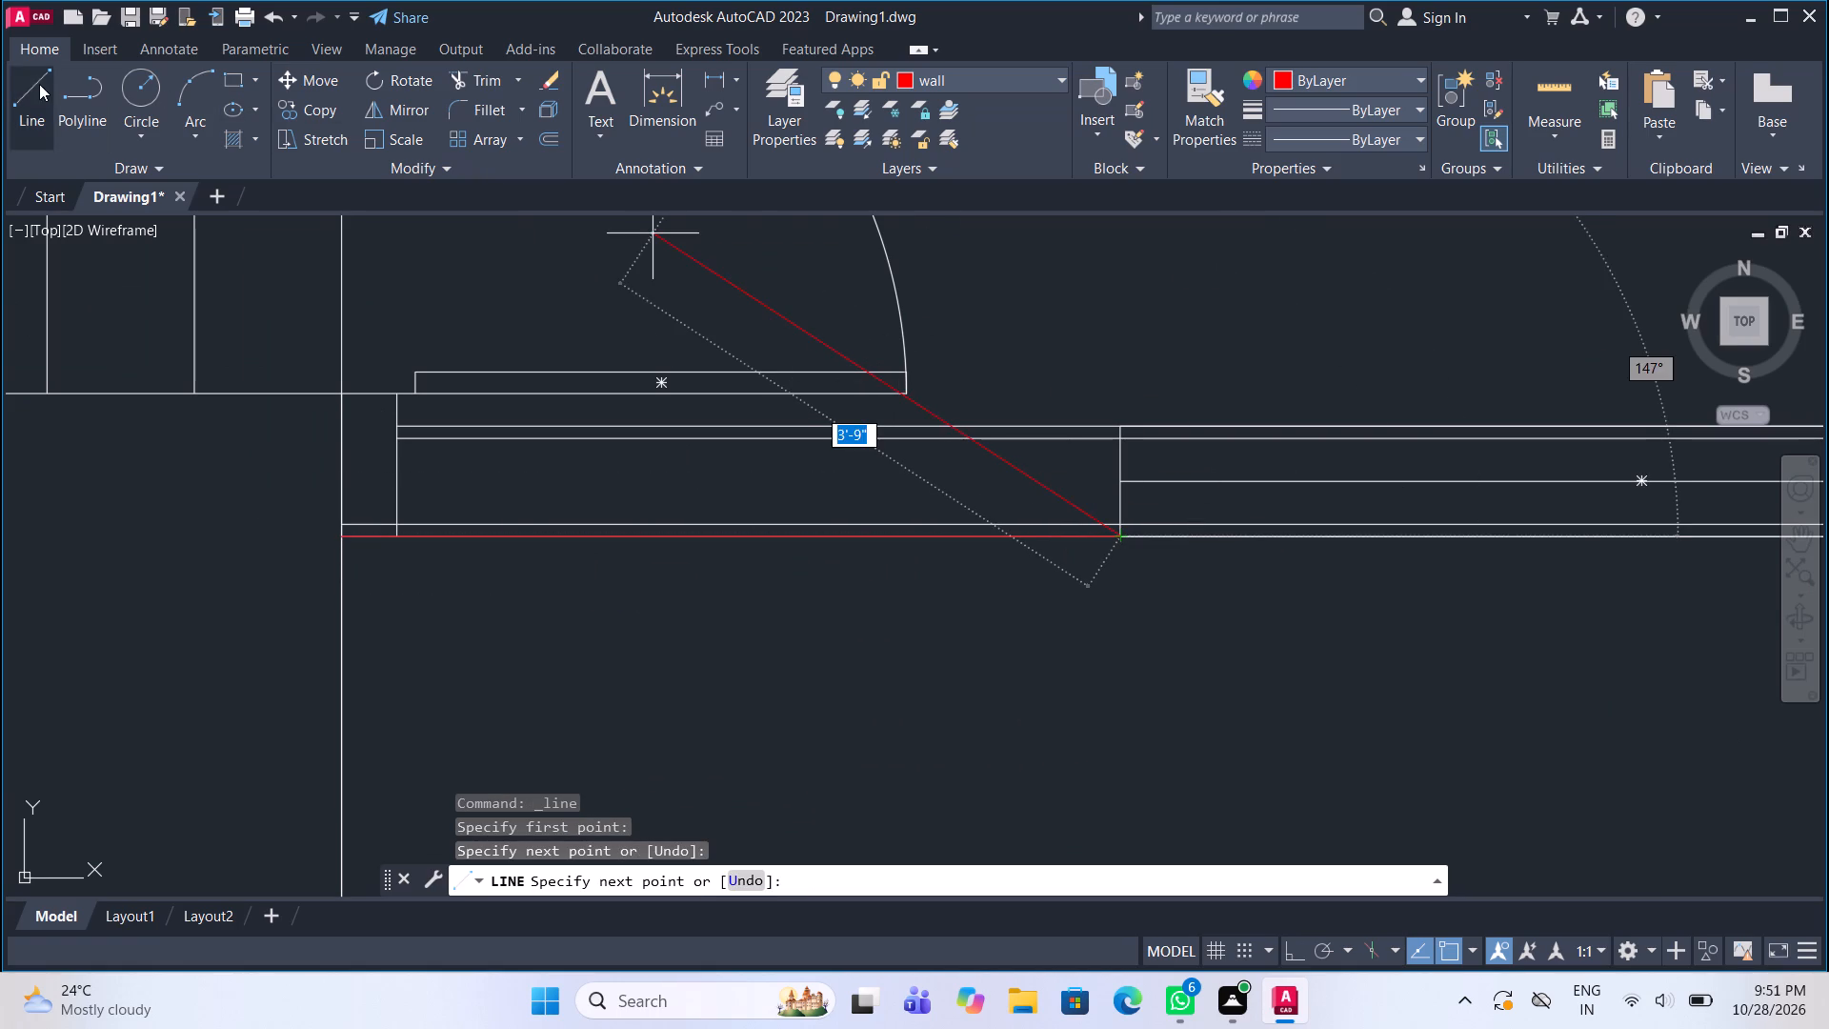
Draw the front wall's inner face line from the wall's left end beside the entrance door to the front window's left jamb.
{"action": "left_click", "coordinate": [39, 84]}
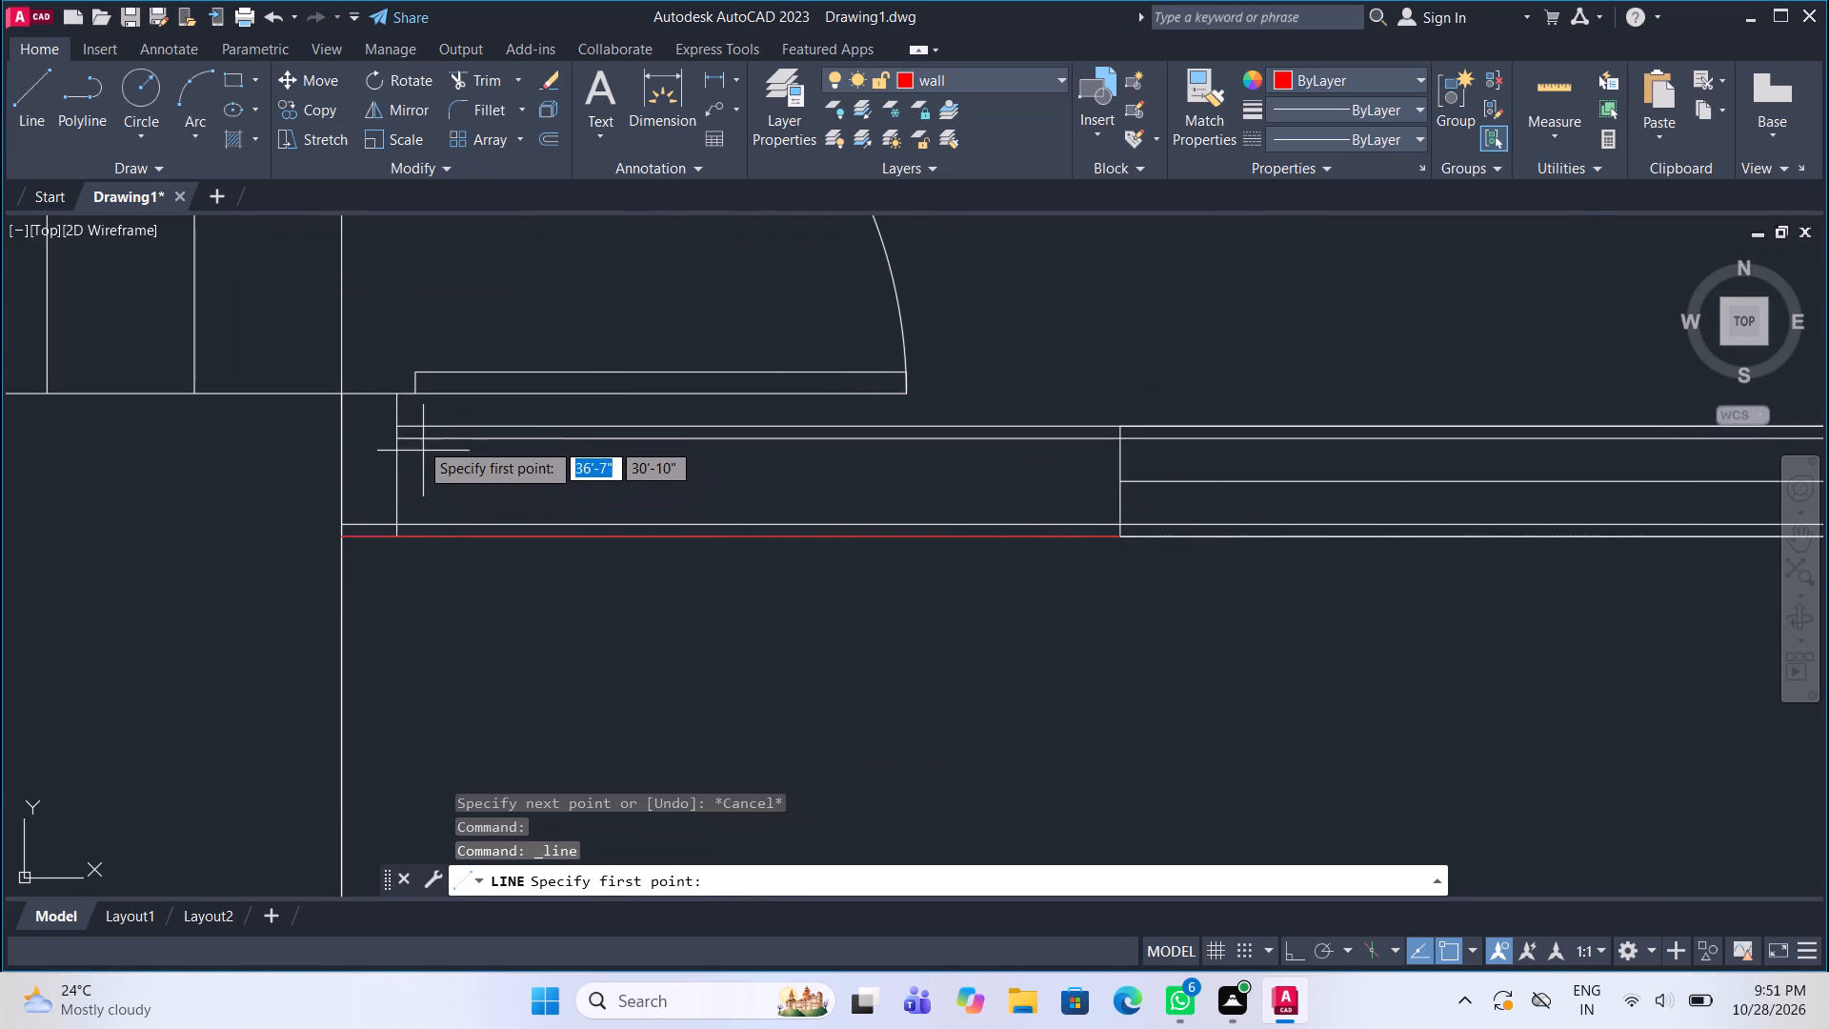
{"action": "left_click", "coordinate": [398, 426]}
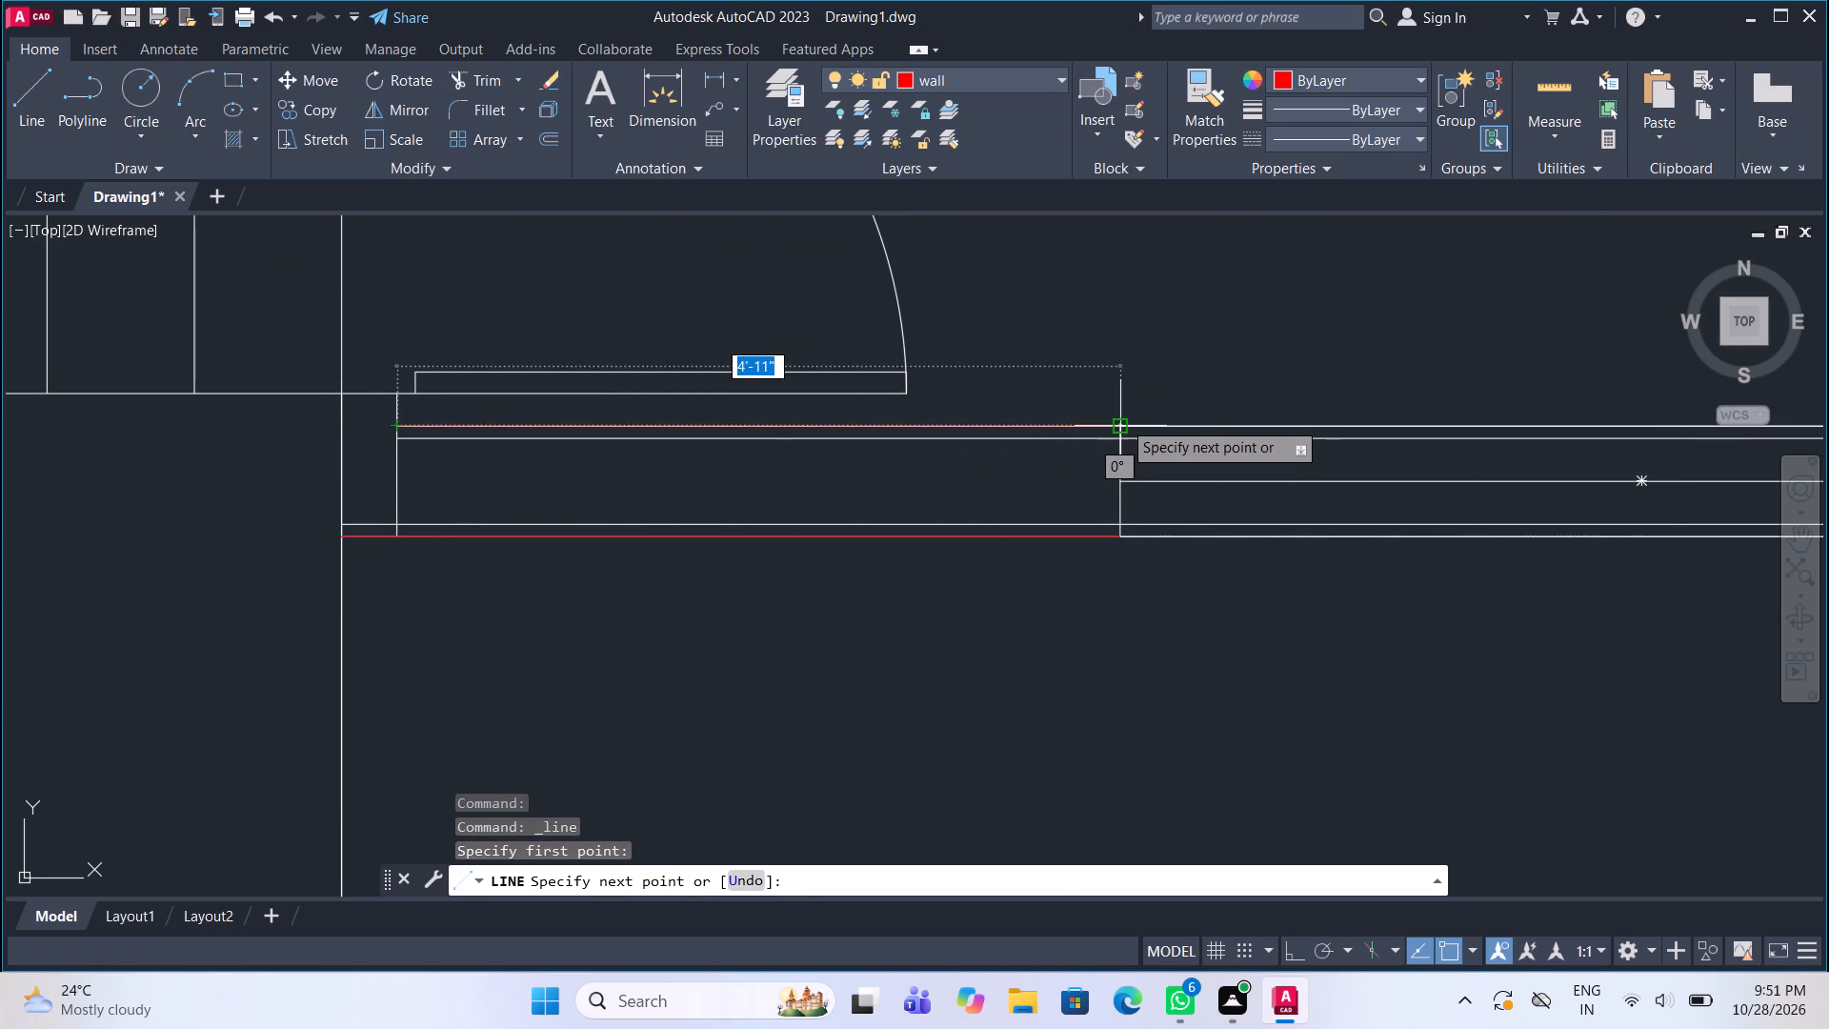
{"action": "left_click", "coordinate": [1127, 420]}
Draw the front wall's outer face line from the front window's right jamb to the right wall's inner face.
{"action": "scroll", "coordinate": [555, 479], "scroll_direction": "down", "scroll_amount": 4}
{"action": "scroll", "coordinate": [1023, 474], "scroll_direction": "up", "scroll_amount": 3}
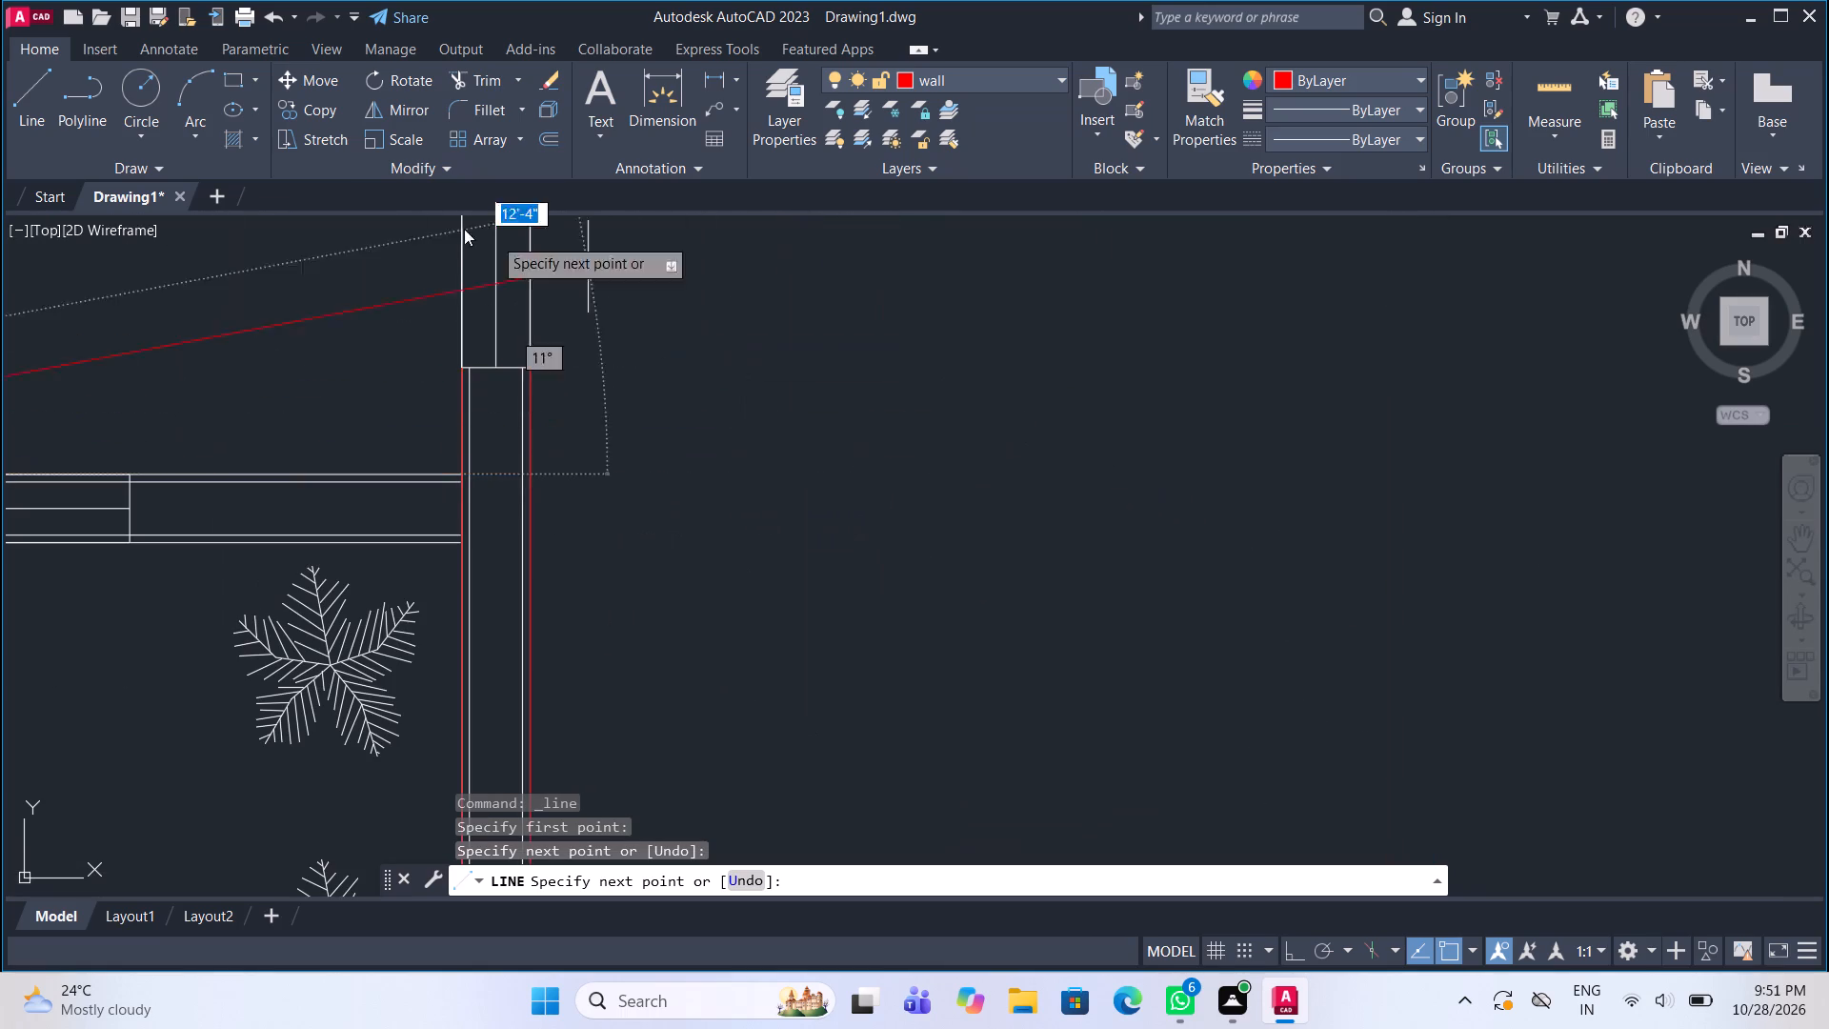
{"action": "left_click", "coordinate": [21, 109]}
{"action": "middle_click_drag", "start_coordinate": [270, 458], "coordinate": [633, 389]}
{"action": "middle_click_drag", "start_coordinate": [339, 530], "coordinate": [489, 494]}
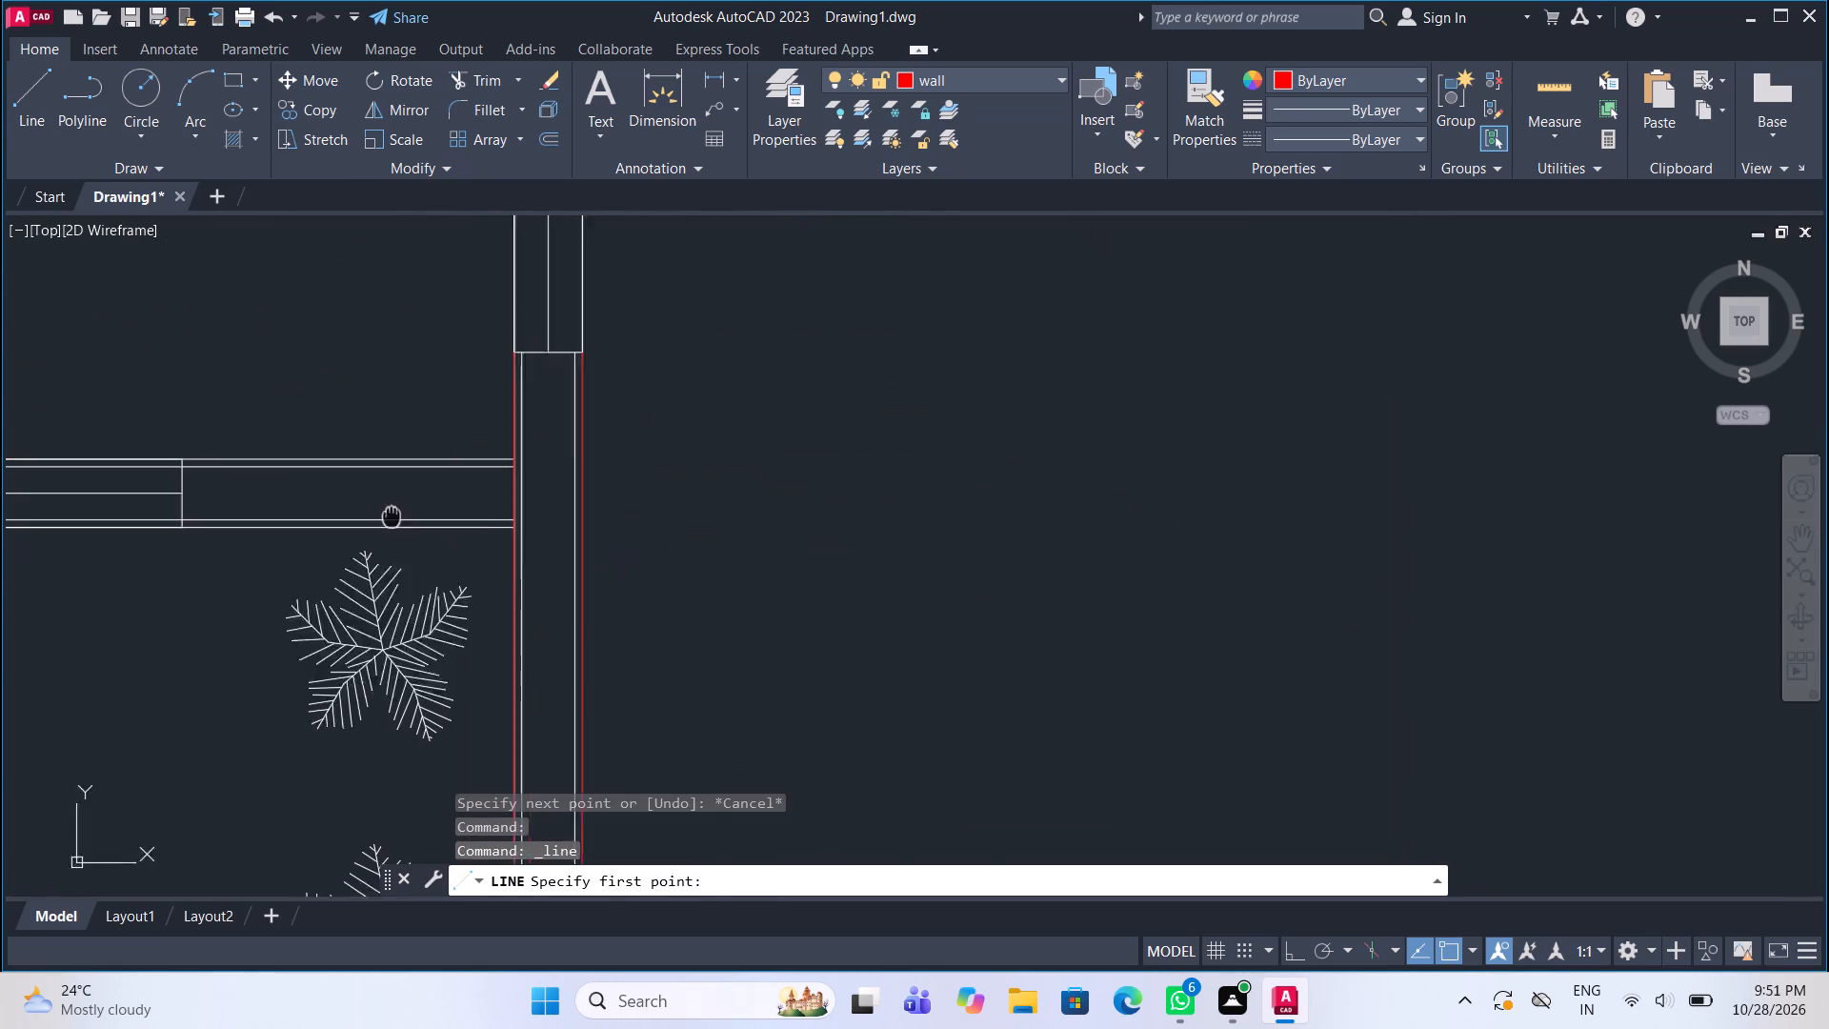
{"action": "middle_click_drag", "start_coordinate": [489, 494], "coordinate": [704, 445]}
{"action": "scroll", "coordinate": [472, 479], "scroll_direction": "up", "scroll_amount": 2}
{"action": "left_click", "coordinate": [527, 422]}
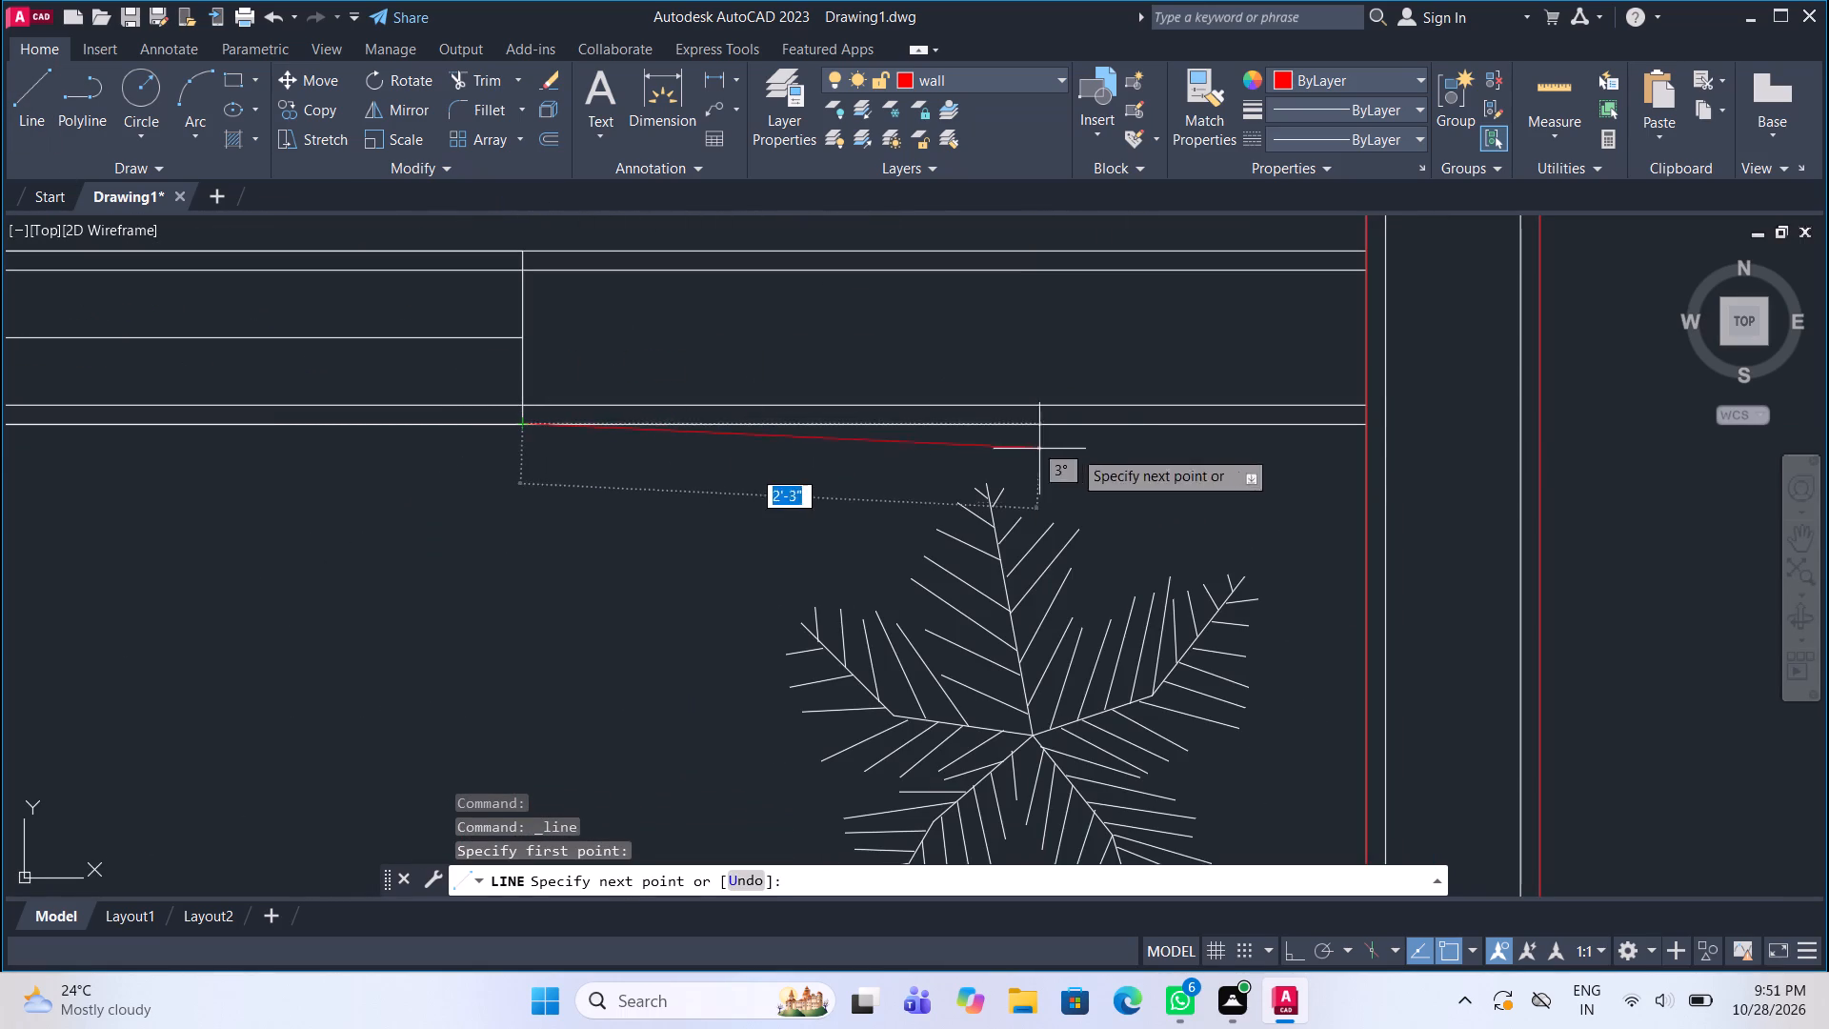
{"action": "left_click", "coordinate": [1355, 427]}
{"action": "left_click", "coordinate": [1376, 427]}
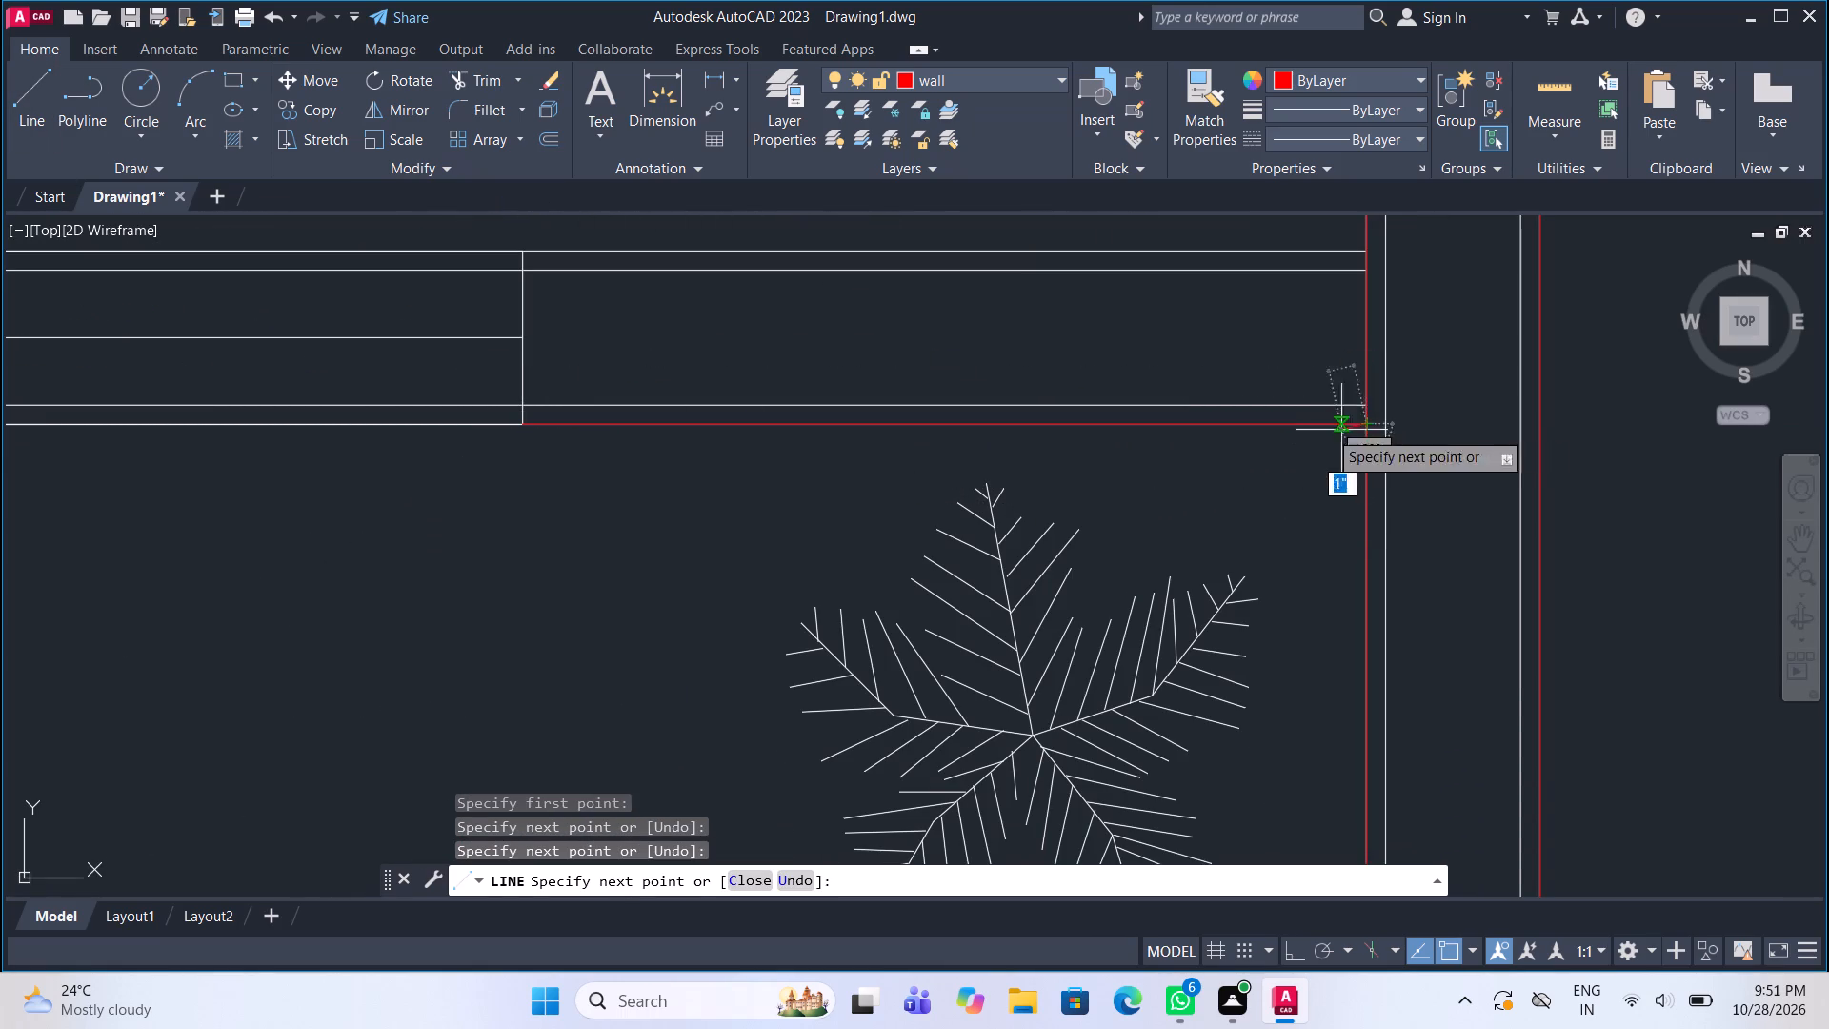
Draw the front wall's inner face line from the front window's right jamb to the right wall's inner face.
{"action": "left_click", "coordinate": [36, 95]}
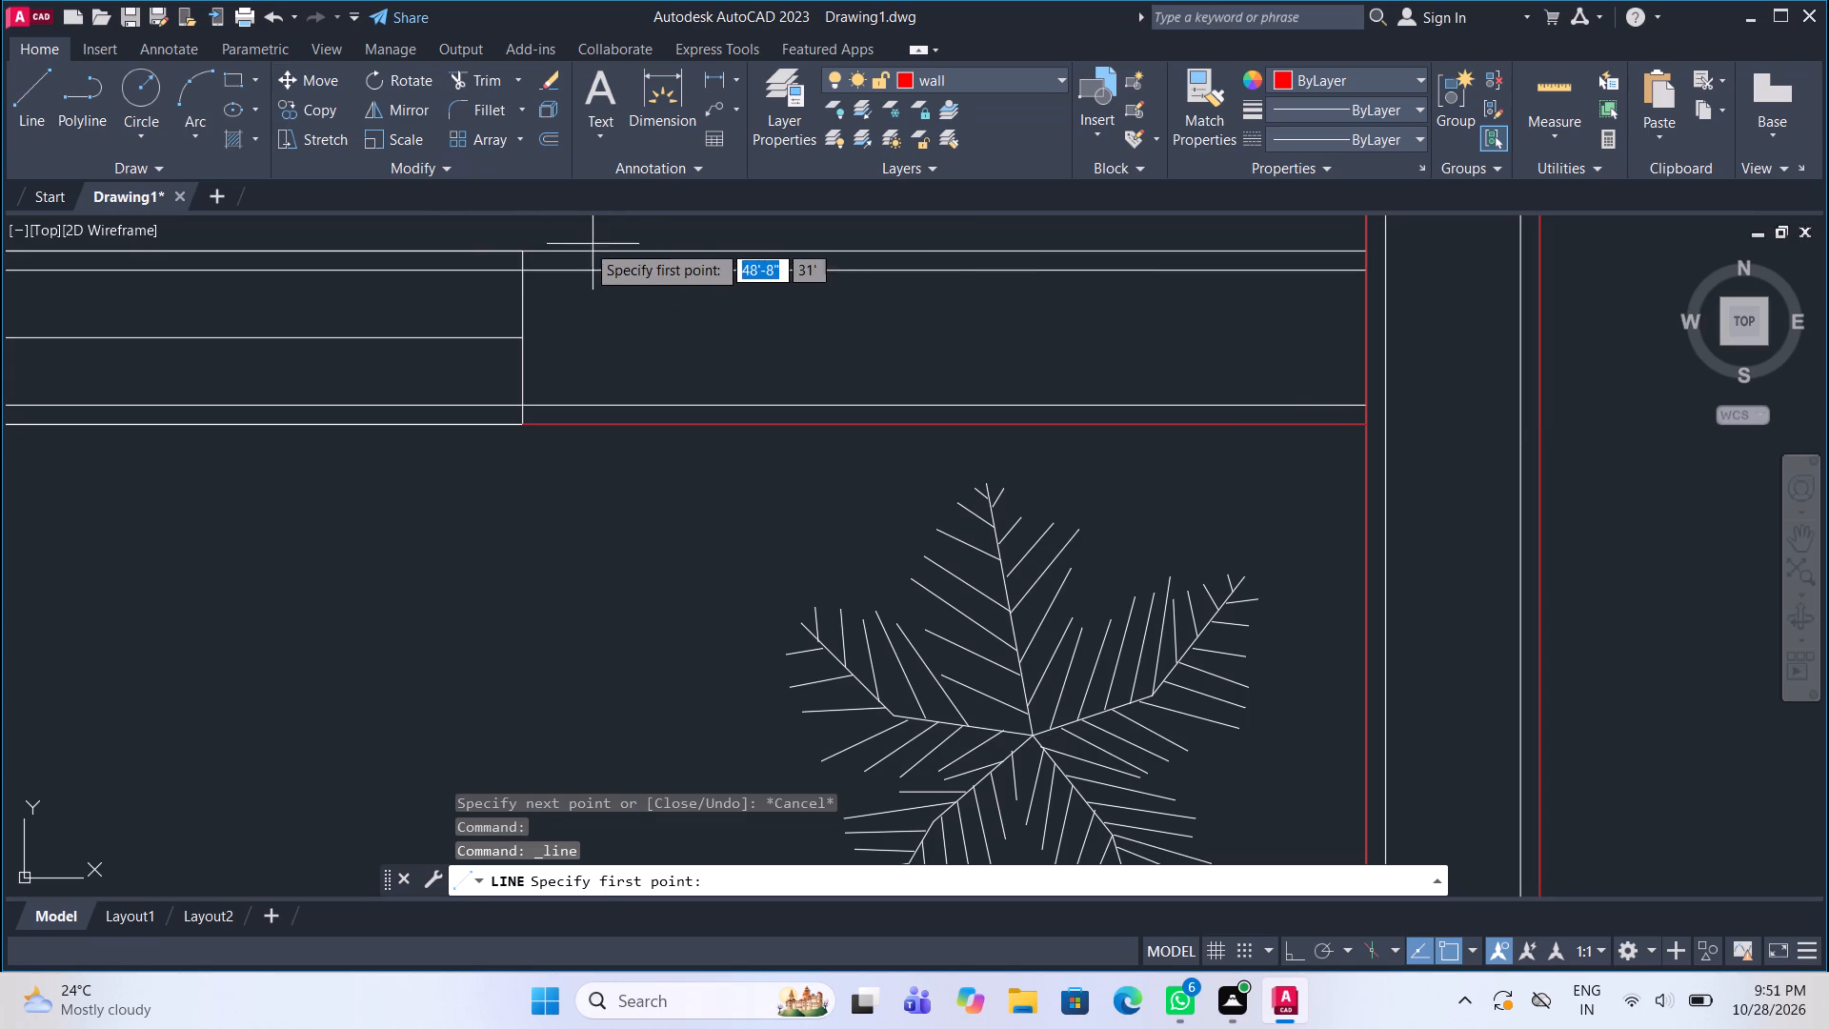
{"action": "left_click", "coordinate": [527, 254]}
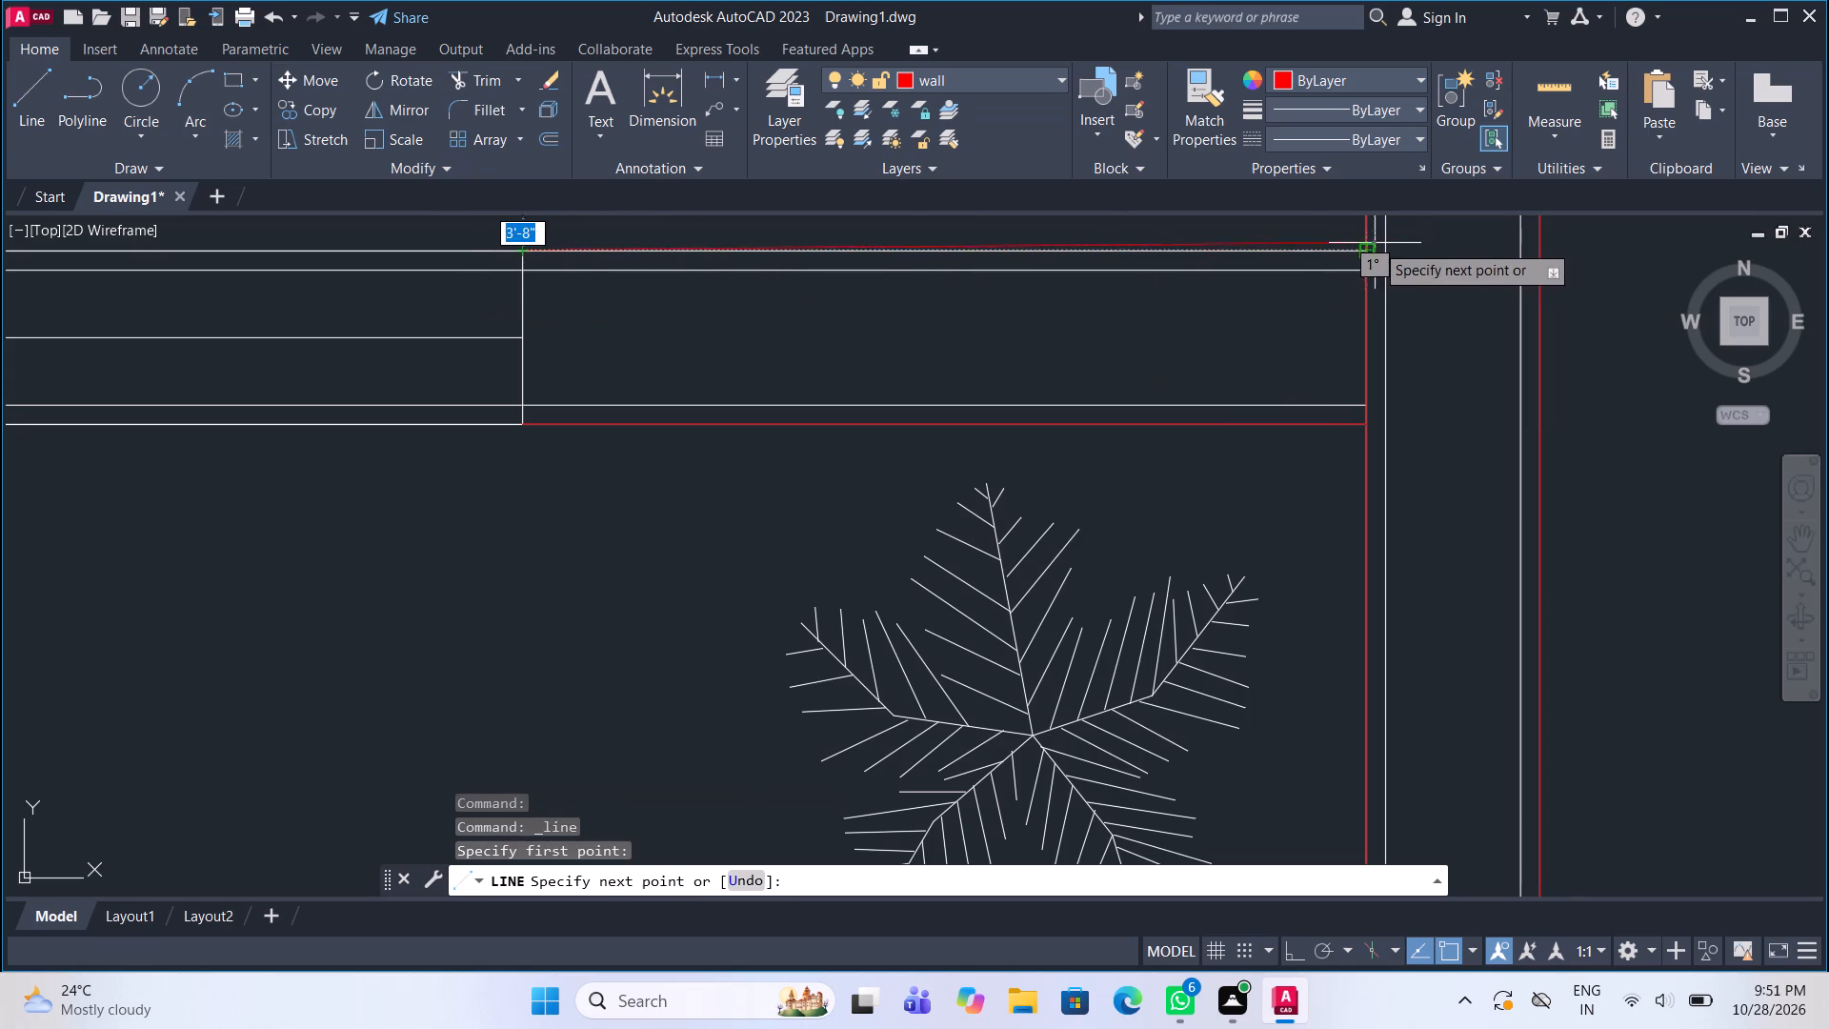
{"action": "left_click", "coordinate": [1366, 247]}
{"action": "scroll", "coordinate": [1120, 348], "scroll_direction": "down", "scroll_amount": 3}
{"action": "key", "text": "Escape"}
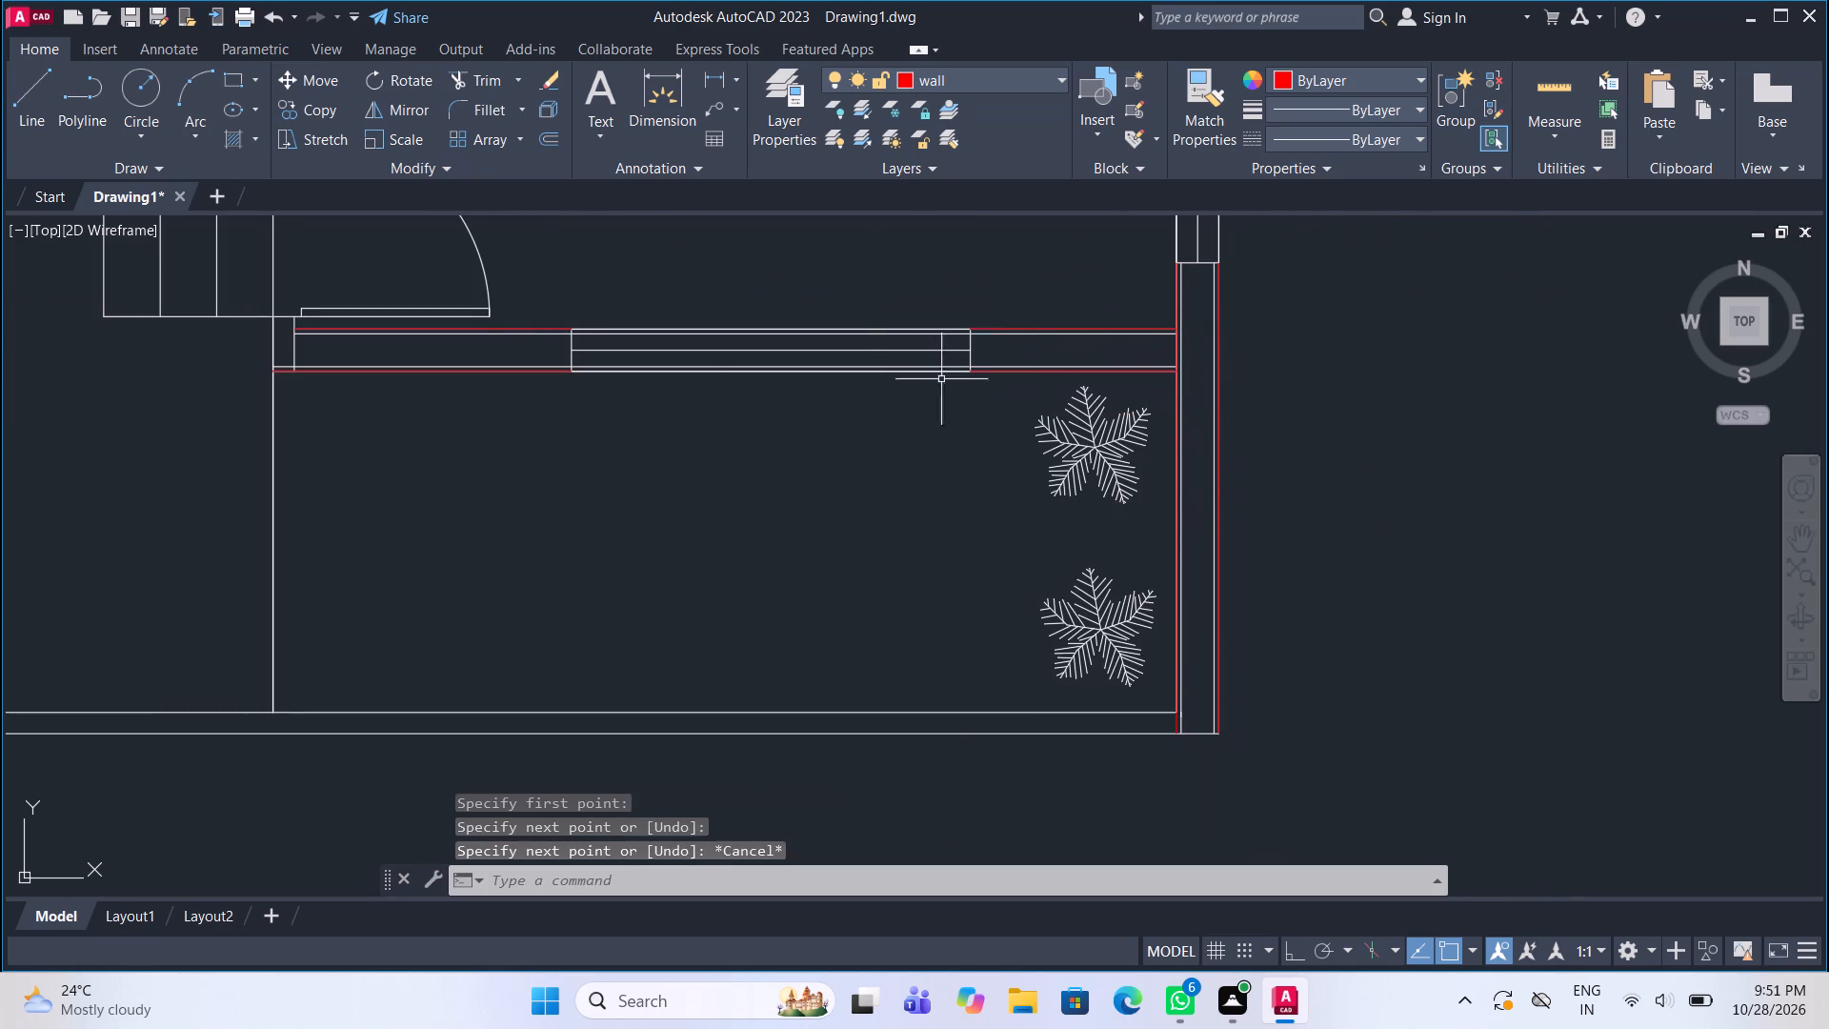
Stretch the left end of the front wall's red inner face line to the vertical wall line beside the entrance steps.
{"action": "middle_click_drag", "start_coordinate": [636, 391], "coordinate": [1016, 409]}
{"action": "scroll", "coordinate": [633, 358], "scroll_direction": "up", "scroll_amount": 2}
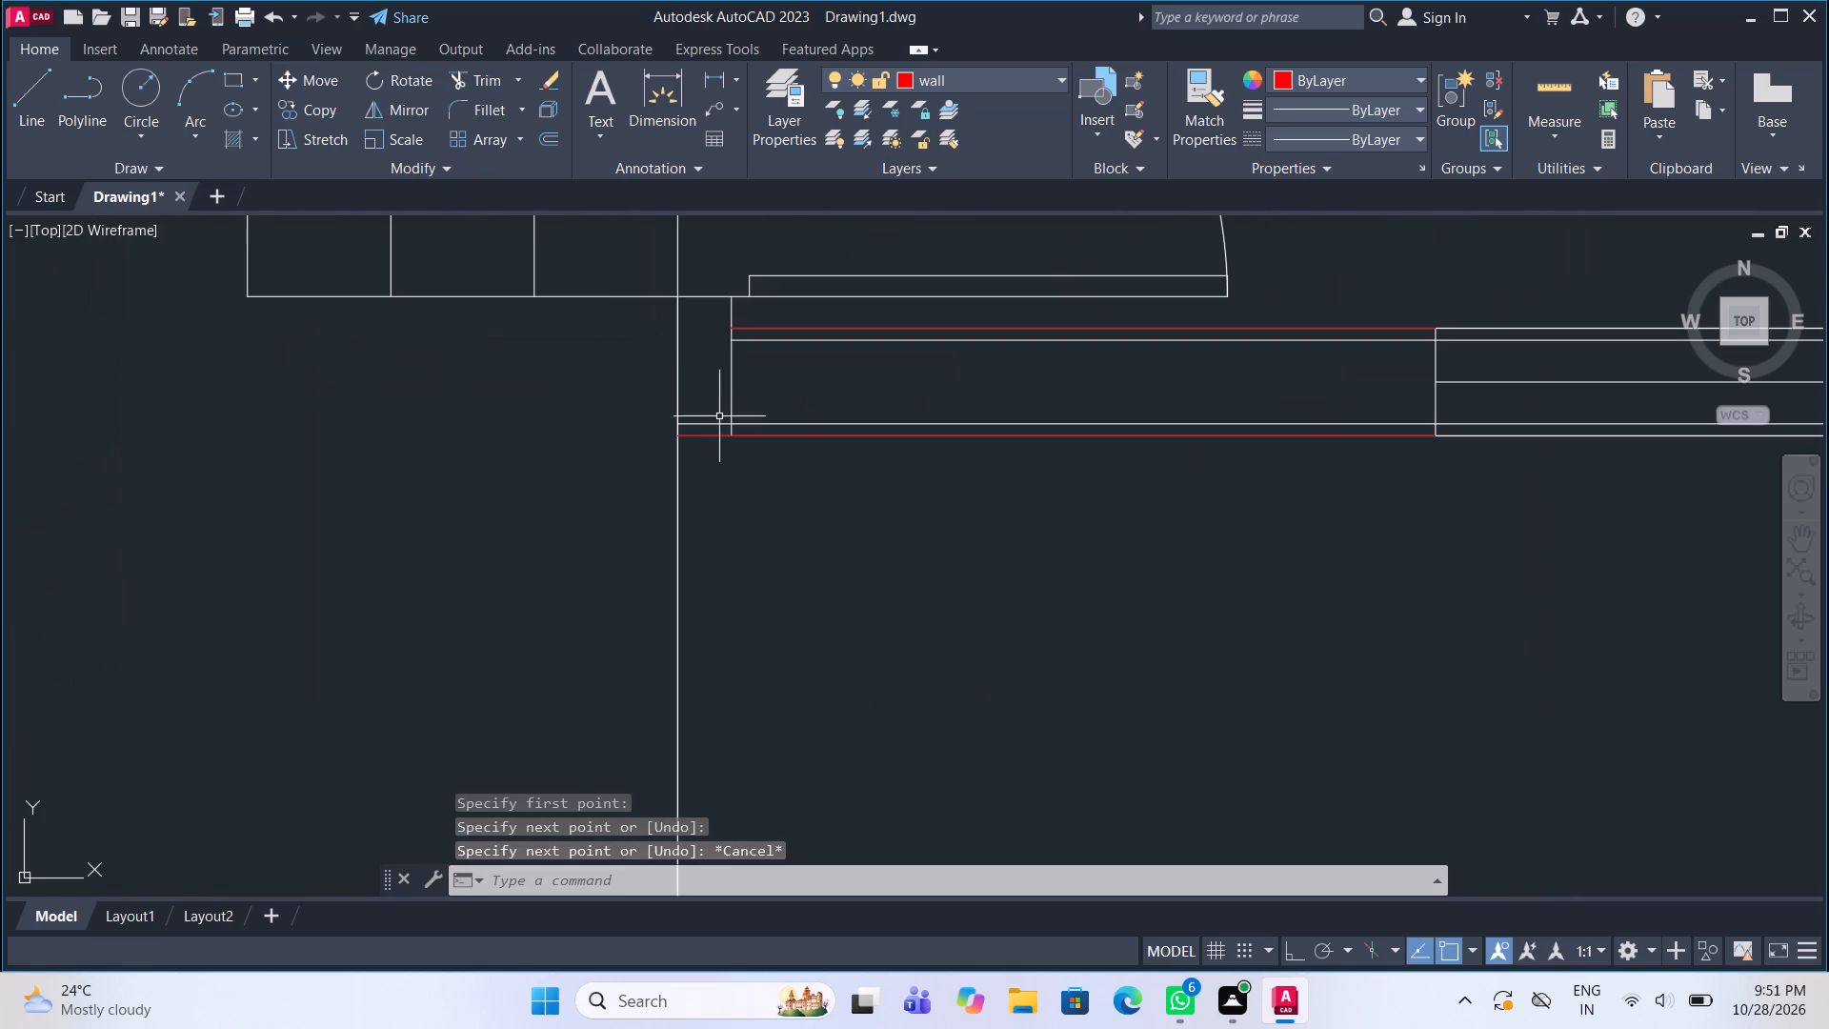
{"action": "scroll", "coordinate": [715, 419], "scroll_direction": "up", "scroll_amount": 1}
{"action": "middle_click_drag", "start_coordinate": [724, 347], "coordinate": [732, 390]}
{"action": "scroll", "coordinate": [770, 398], "scroll_direction": "down", "scroll_amount": 1}
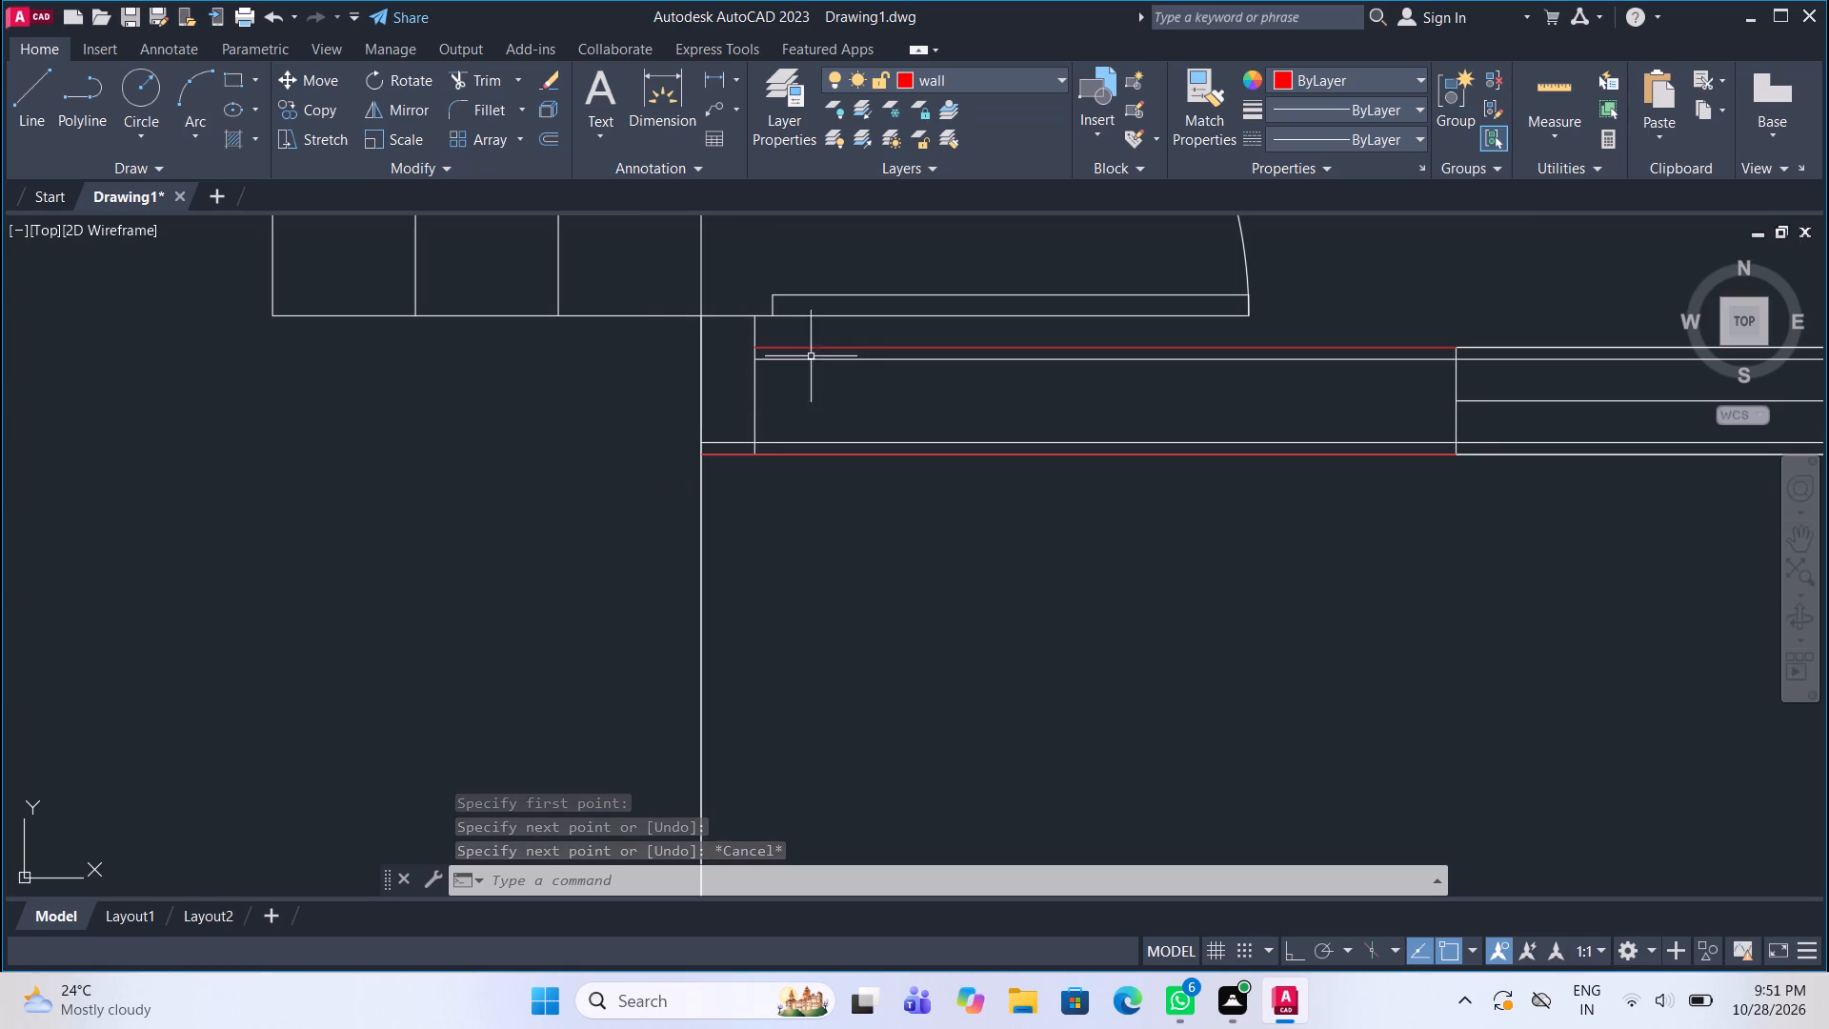
{"action": "scroll", "coordinate": [749, 434], "scroll_direction": "down", "scroll_amount": 2}
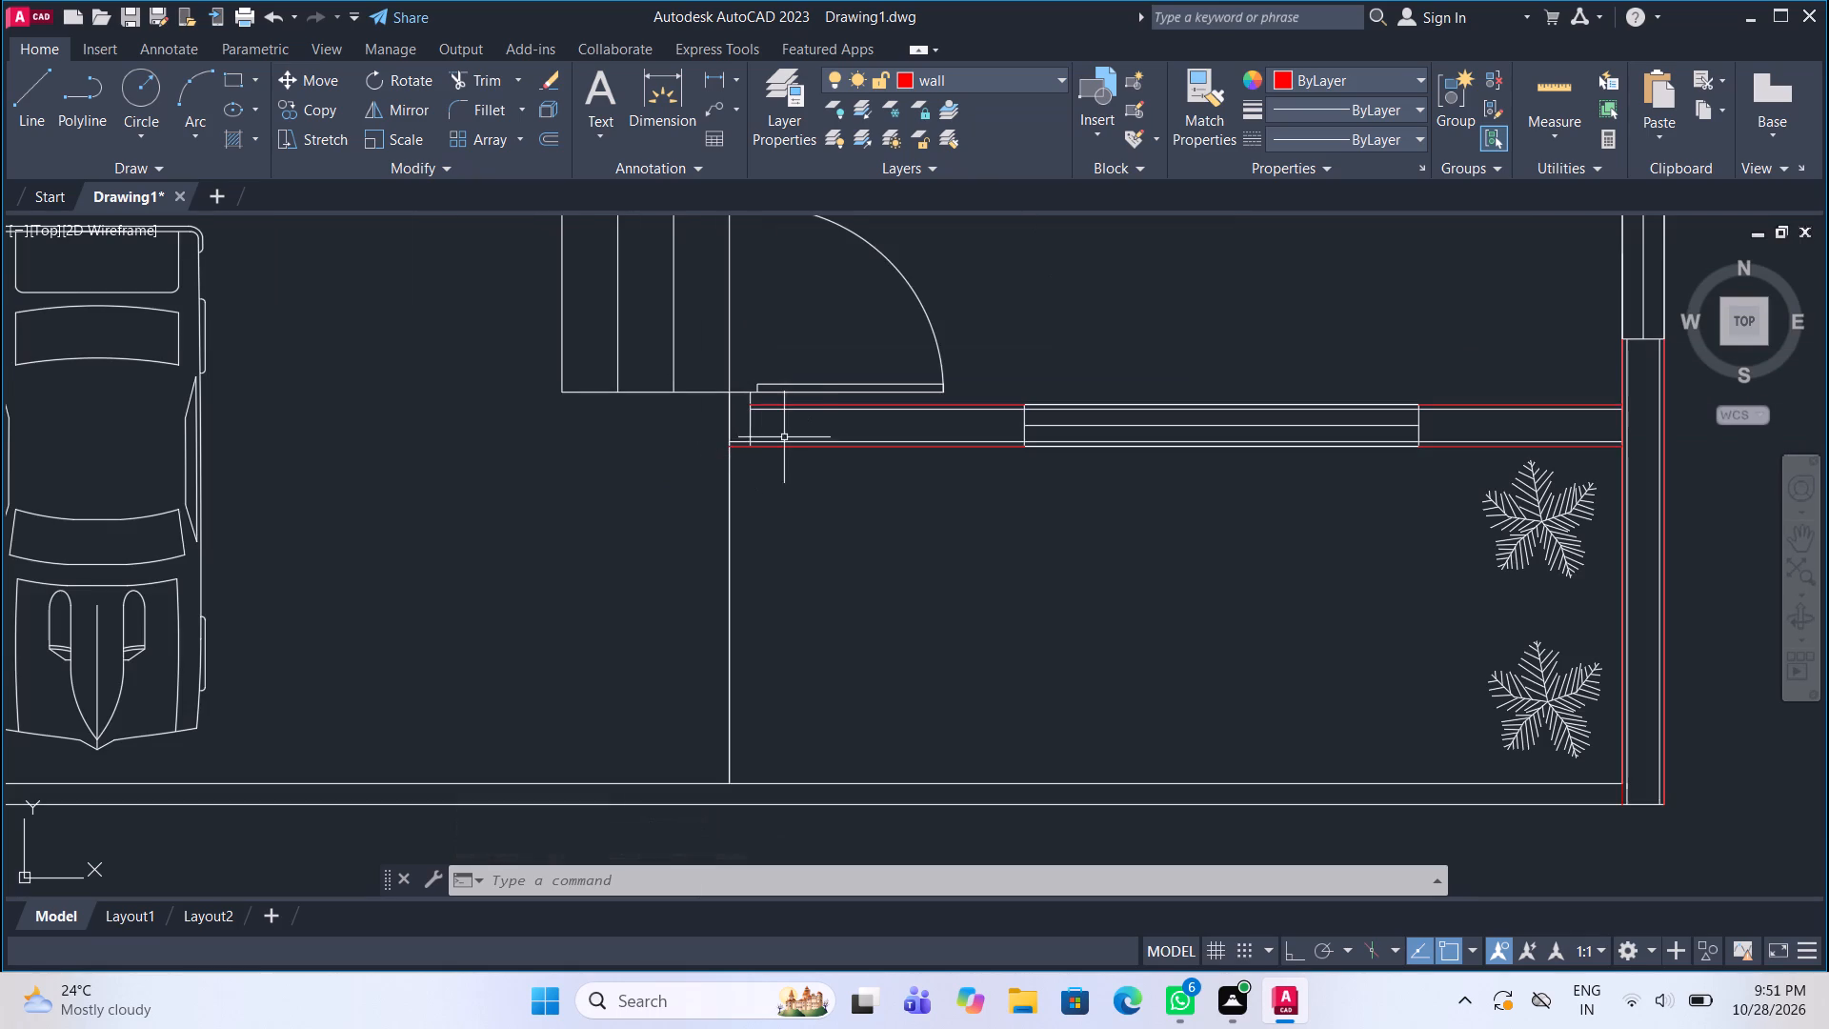
{"action": "middle_click_drag", "start_coordinate": [789, 454], "coordinate": [791, 536]}
{"action": "scroll", "coordinate": [730, 519], "scroll_direction": "up", "scroll_amount": 1}
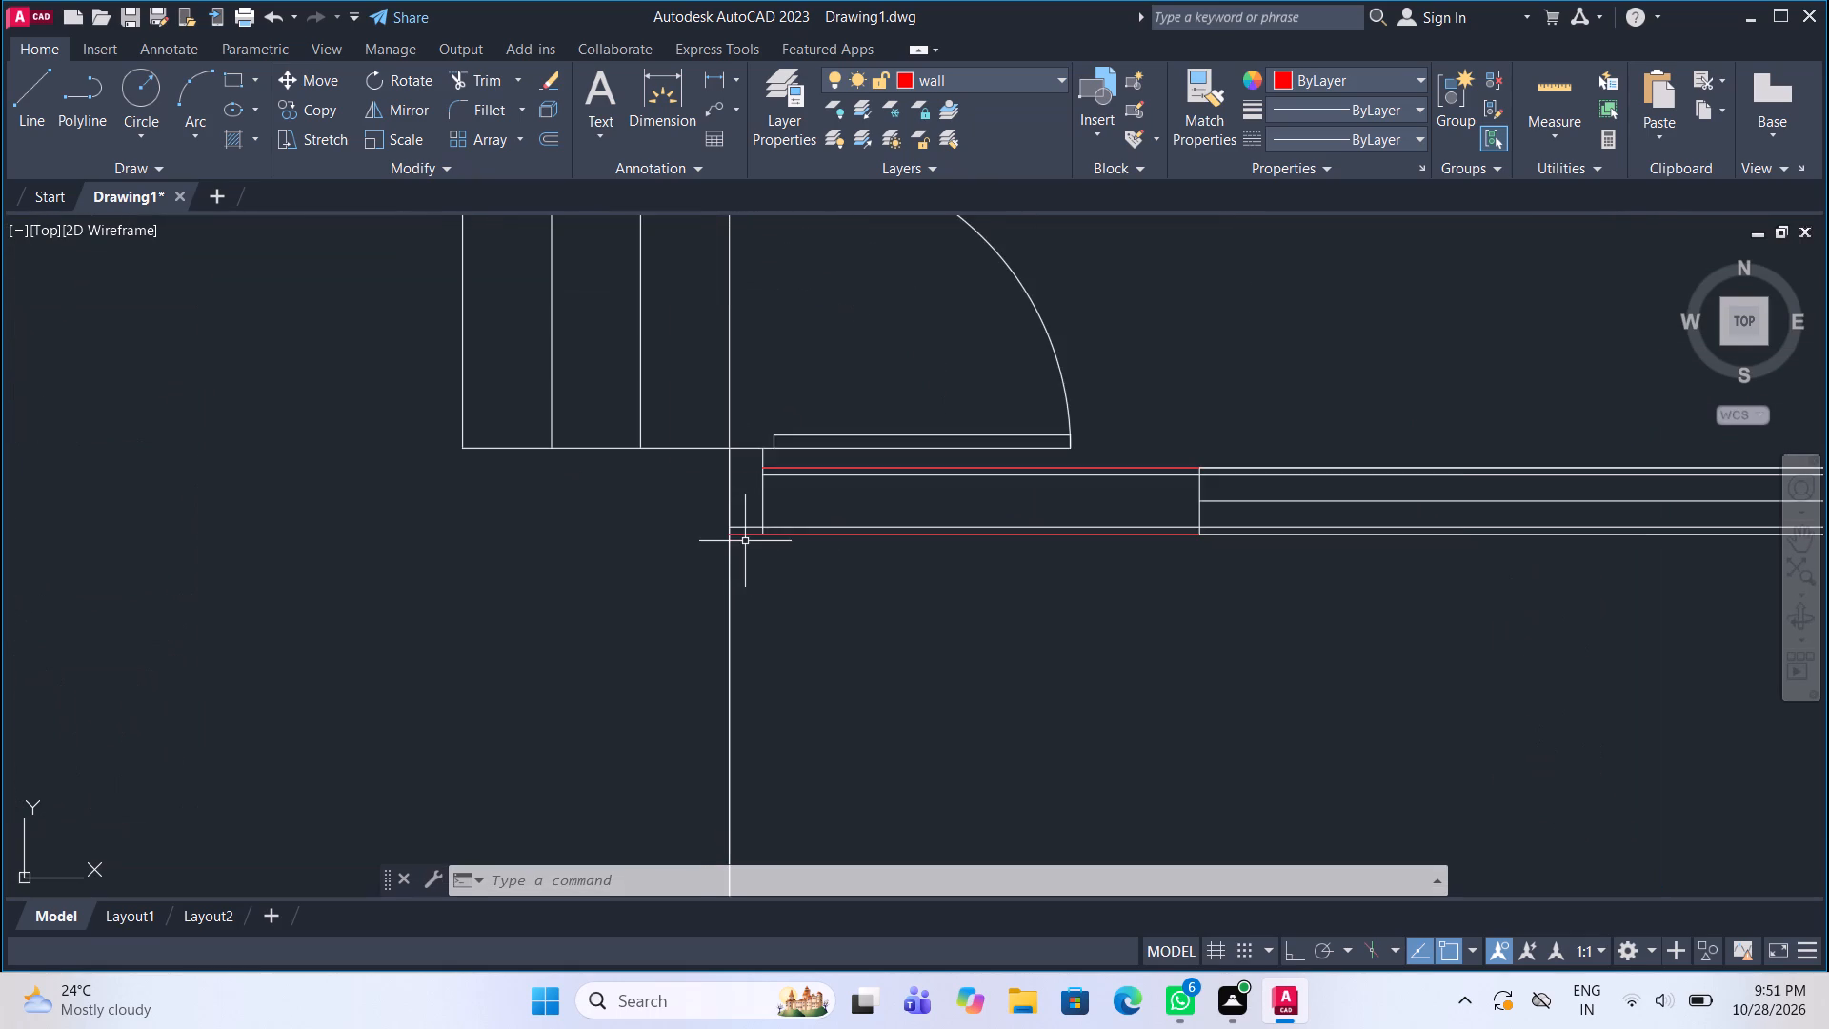
{"action": "scroll", "coordinate": [747, 542], "scroll_direction": "up", "scroll_amount": 1}
{"action": "left_click", "coordinate": [796, 419]}
{"action": "left_click", "coordinate": [771, 426]}
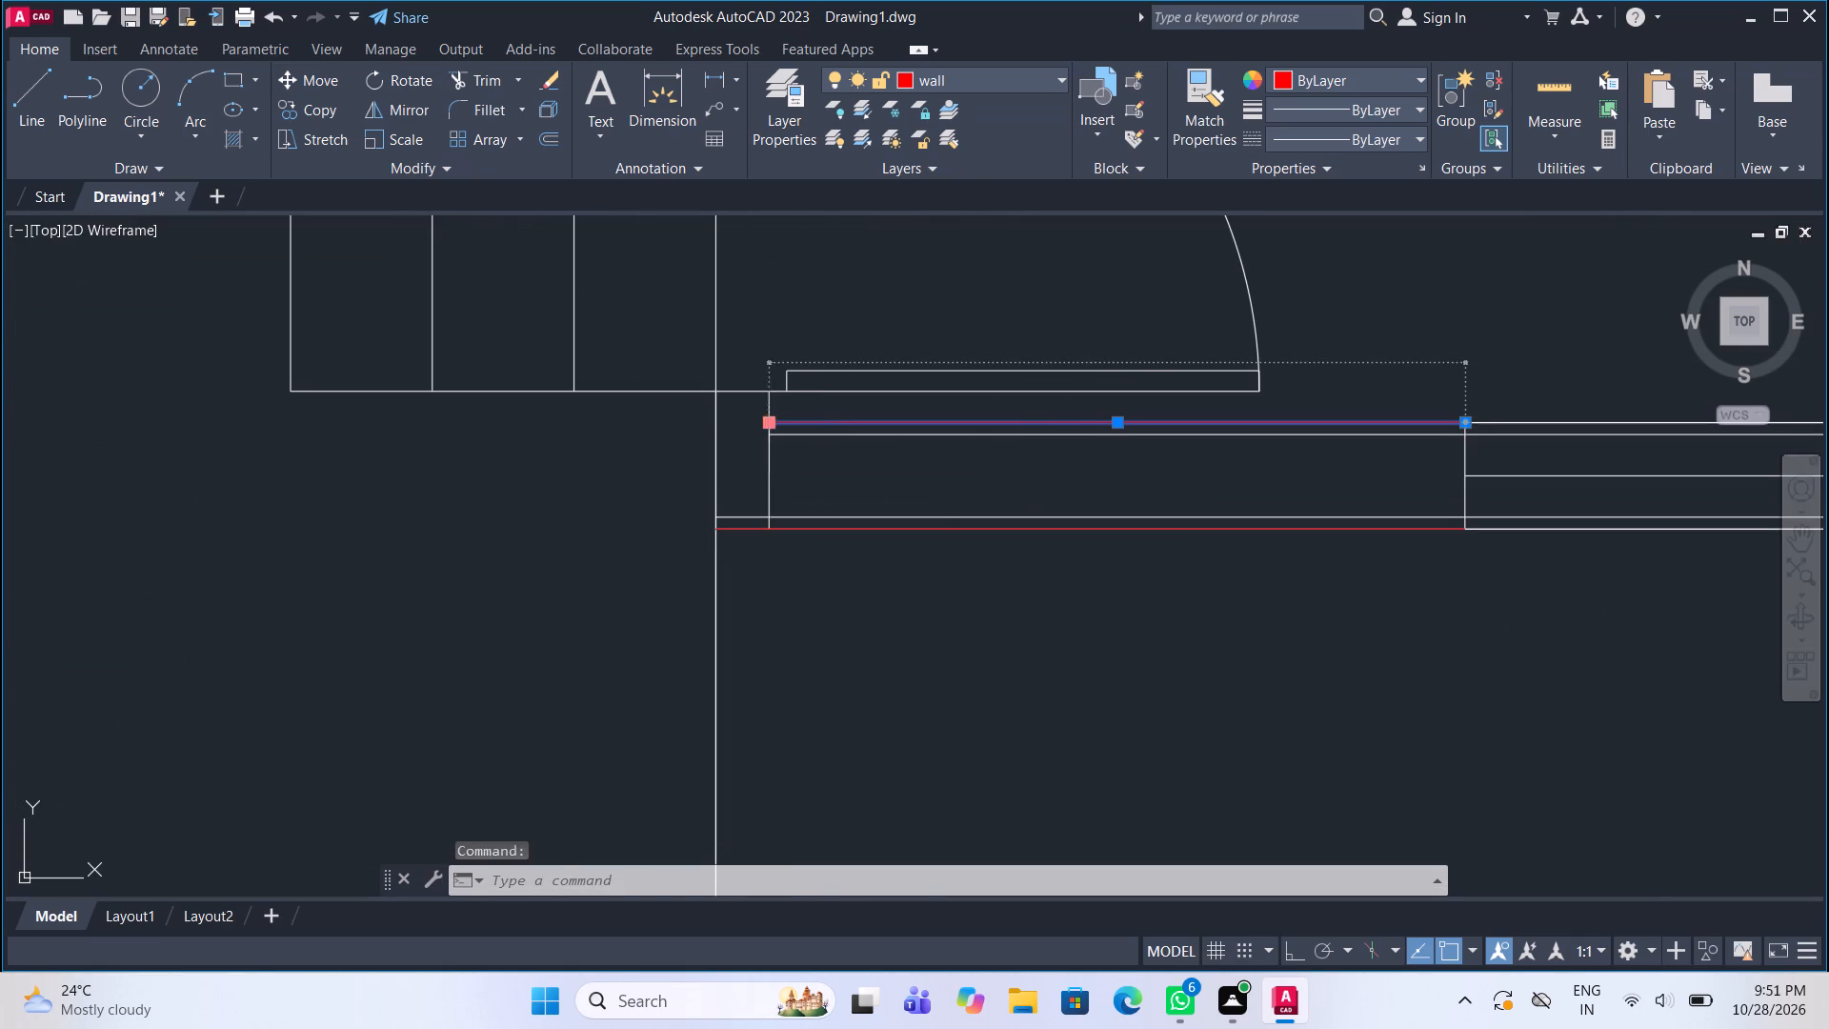
{"action": "left_click", "coordinate": [724, 428]}
{"action": "key", "text": "Escape"}
{"action": "scroll", "coordinate": [765, 497], "scroll_direction": "down", "scroll_amount": 1}
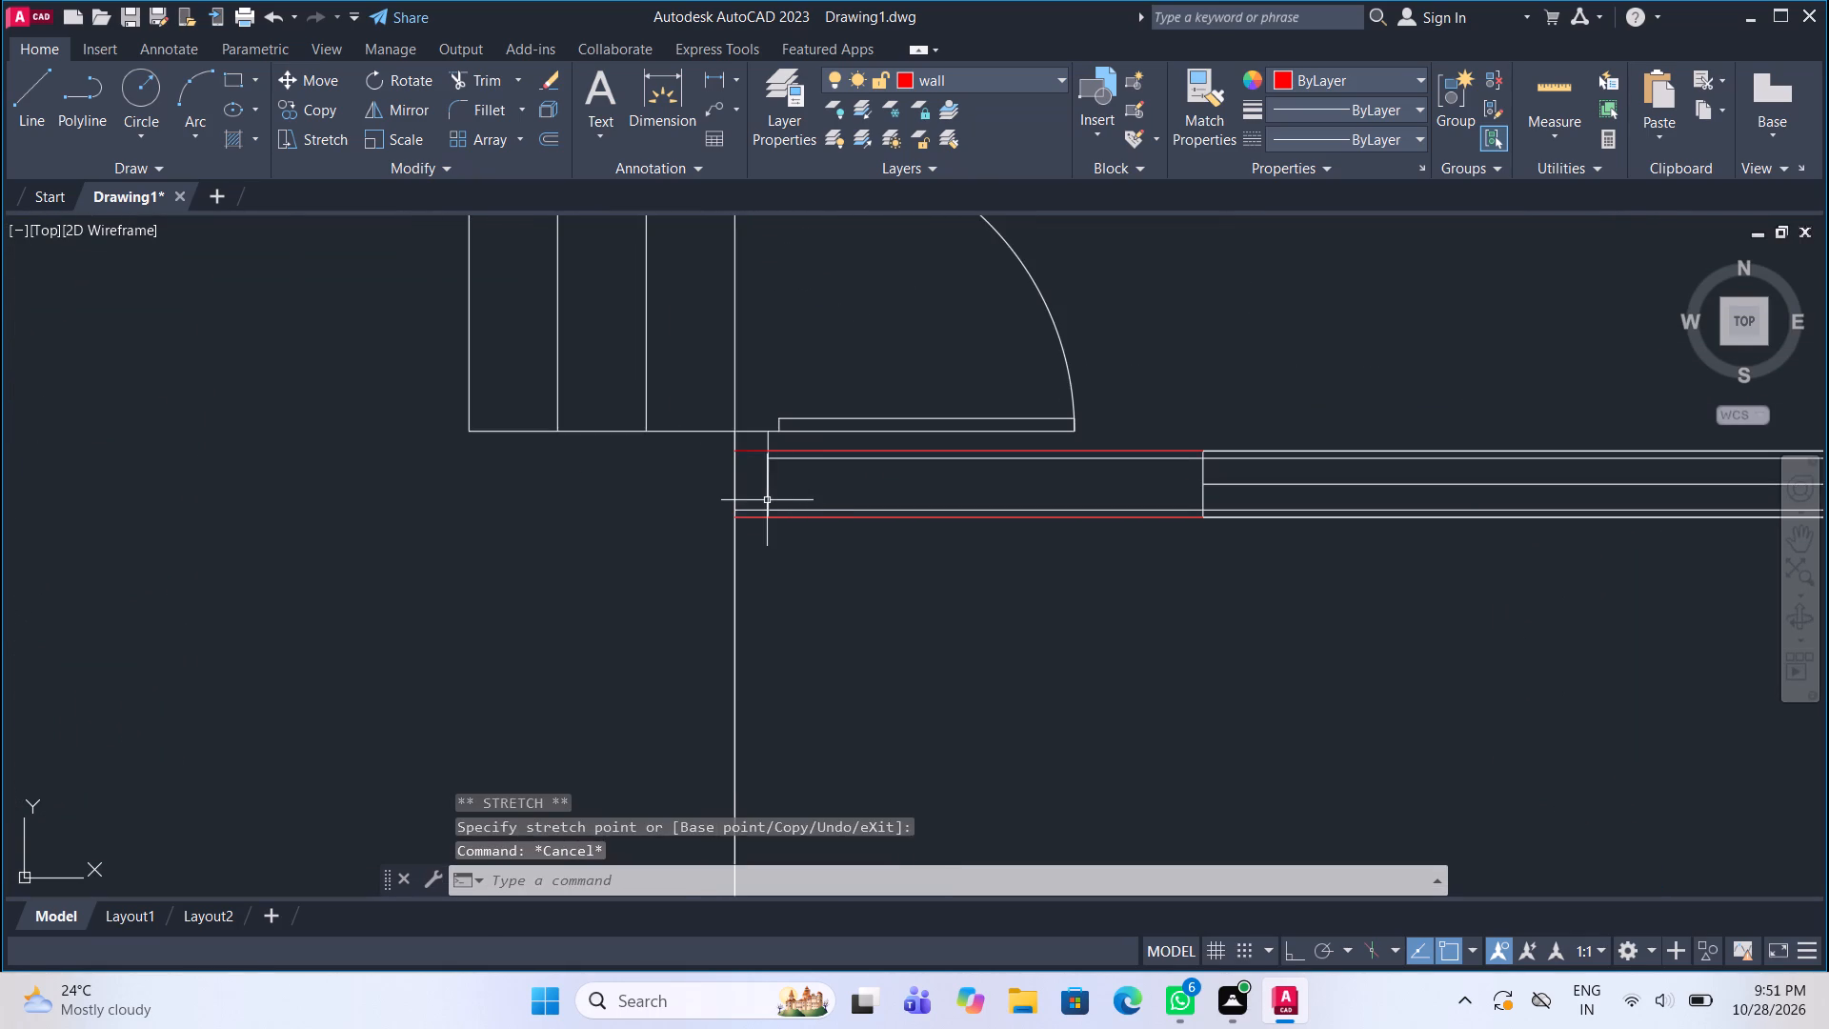
{"action": "key", "text": "Escape"}
Draw the left wall's outer face line from the lower bedroom window's bottom jamb about 2'-5" down to the car porch wall's face.
{"action": "scroll", "coordinate": [796, 548], "scroll_direction": "down", "scroll_amount": 3}
{"action": "middle_click_drag", "start_coordinate": [817, 551], "coordinate": [789, 529]}
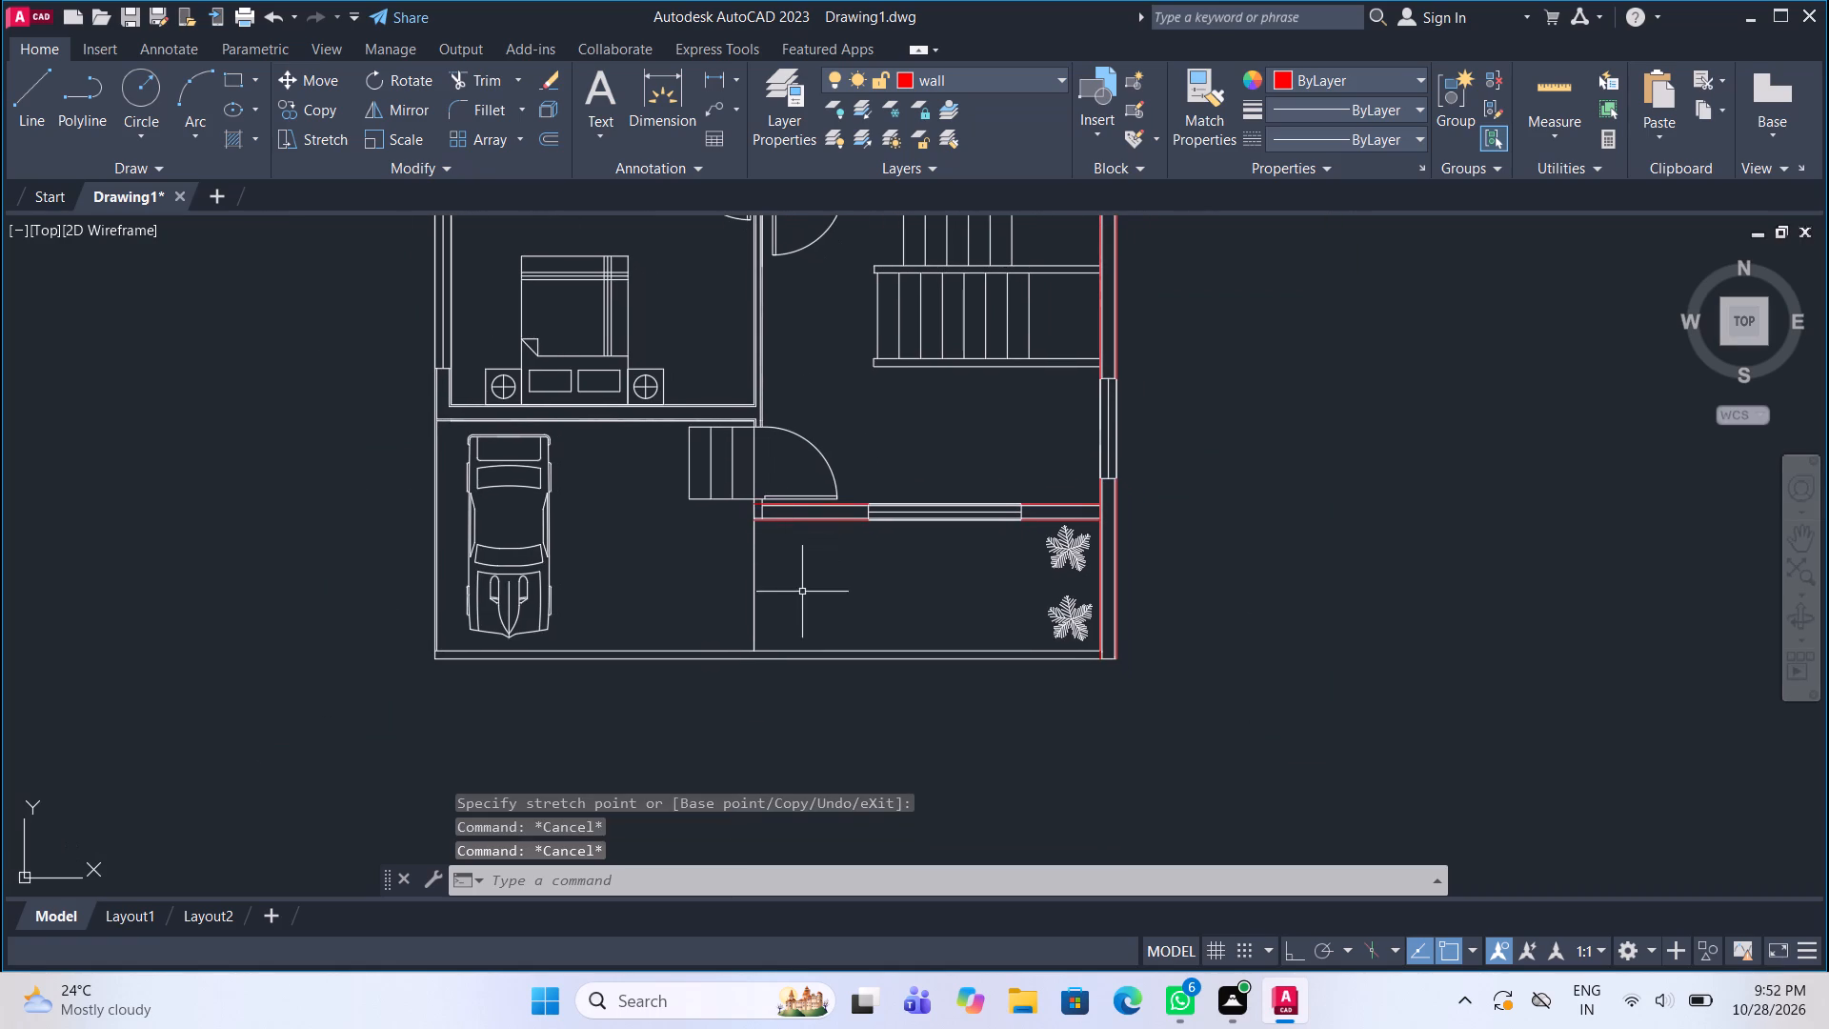
{"action": "middle_click_drag", "start_coordinate": [629, 390], "coordinate": [715, 454]}
{"action": "middle_click_drag", "start_coordinate": [760, 508], "coordinate": [787, 540]}
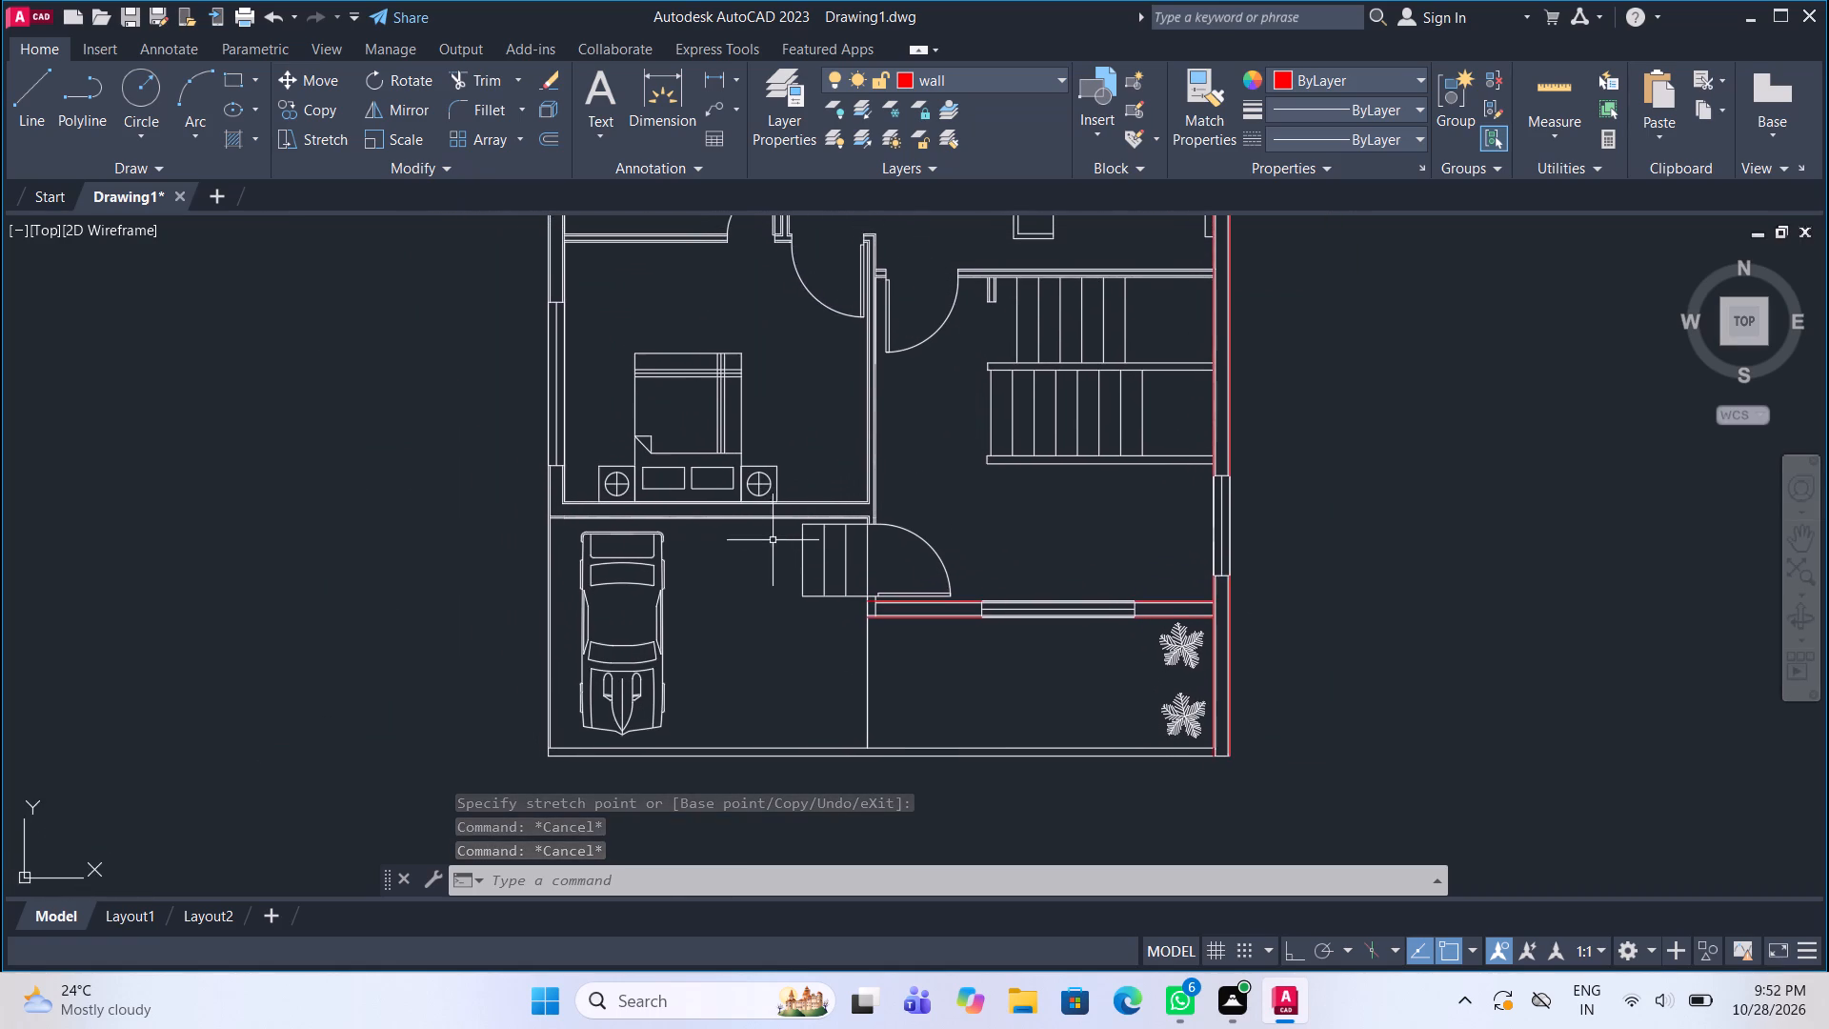
{"action": "scroll", "coordinate": [655, 548], "scroll_direction": "up", "scroll_amount": 3}
{"action": "middle_click_drag", "start_coordinate": [653, 547], "coordinate": [995, 640]}
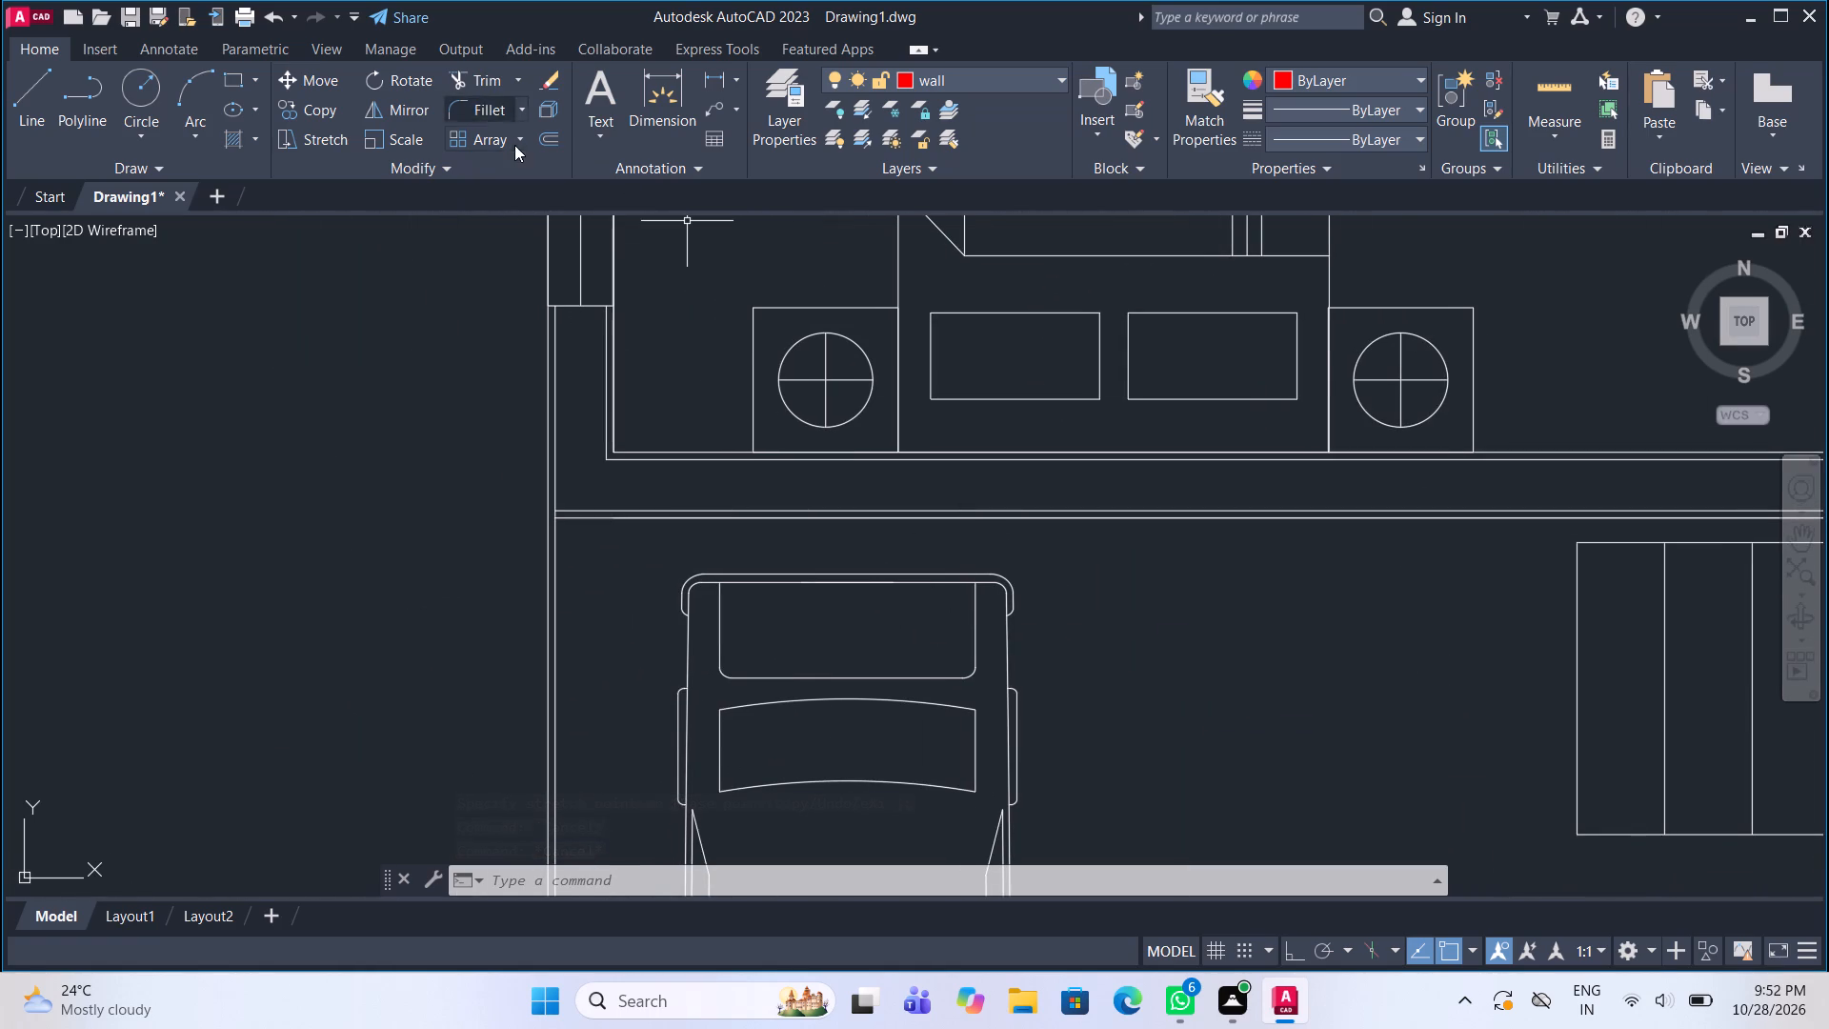
{"action": "left_click", "coordinate": [27, 90]}
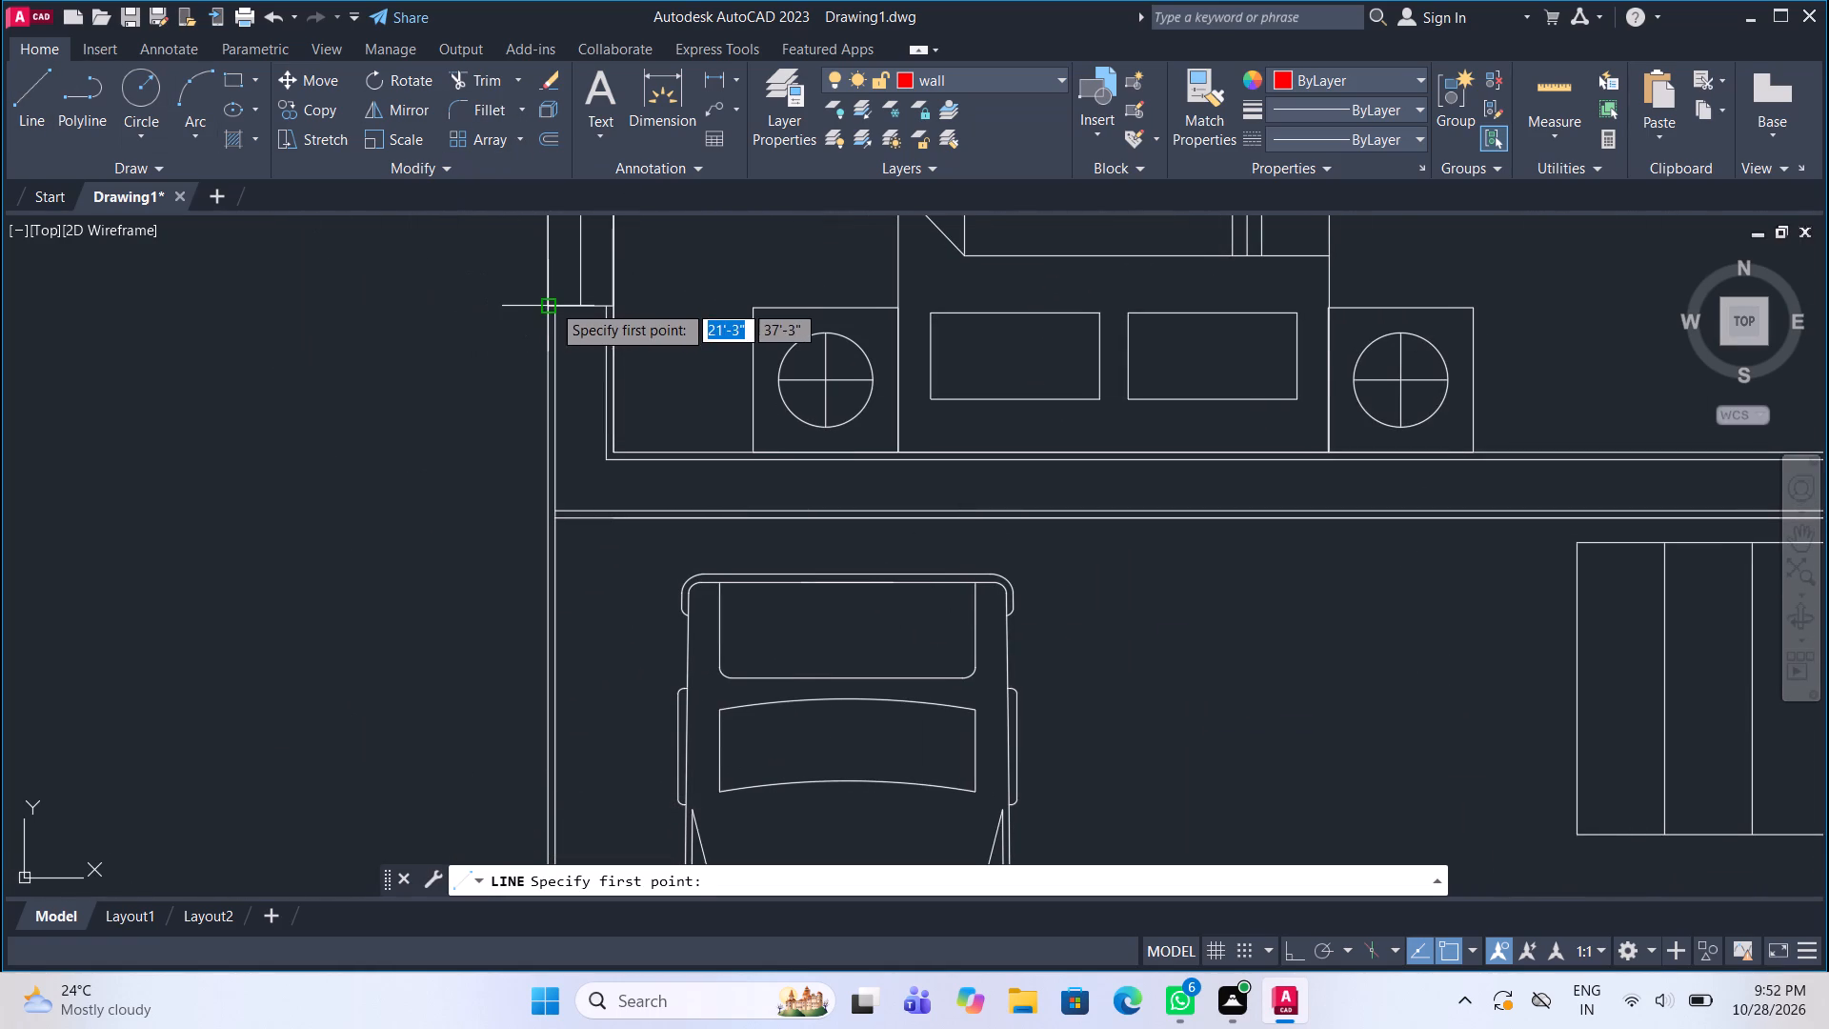
{"action": "left_click", "coordinate": [552, 302]}
{"action": "middle_click_drag", "start_coordinate": [565, 461], "coordinate": [573, 408]}
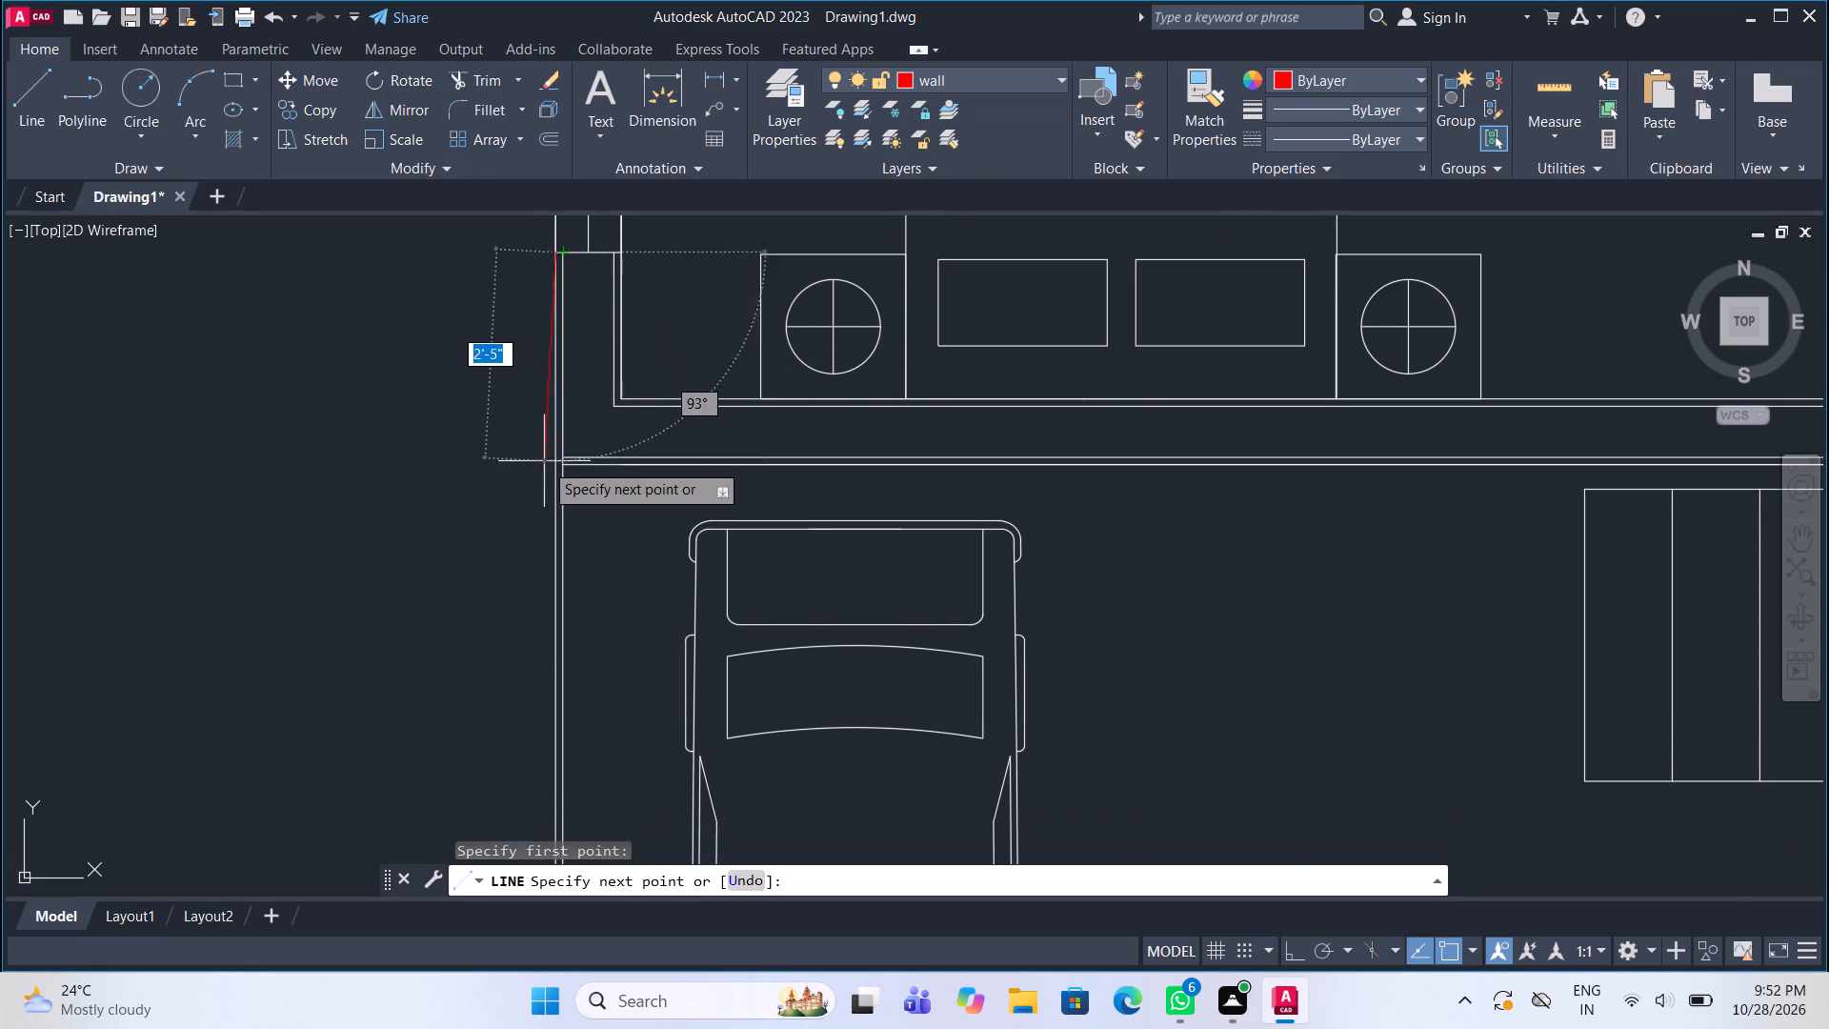
{"action": "scroll", "coordinate": [544, 462], "scroll_direction": "up", "scroll_amount": 3}
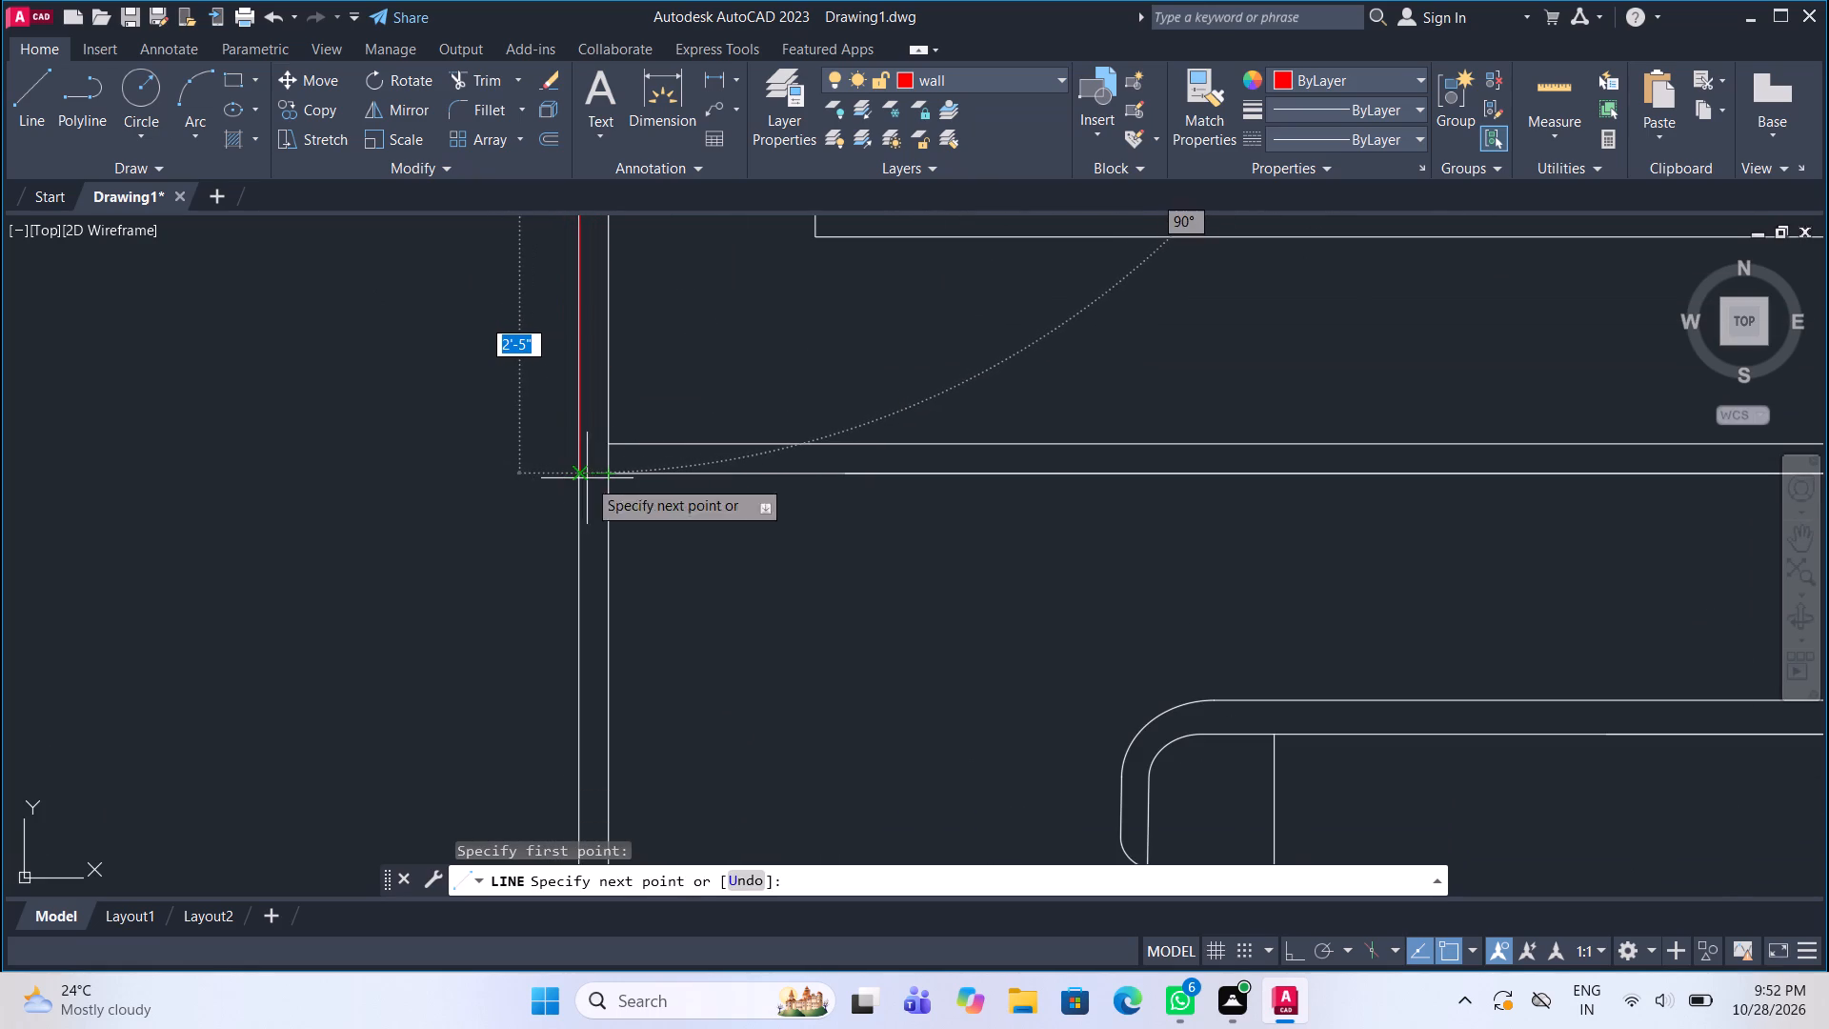
{"action": "left_click", "coordinate": [584, 479]}
Continue the line along the car porch wall's face to its right corner and down to the top of the entrance steps.
{"action": "scroll", "coordinate": [876, 494], "scroll_direction": "down", "scroll_amount": 2}
{"action": "middle_click_drag", "start_coordinate": [873, 493], "coordinate": [754, 415]}
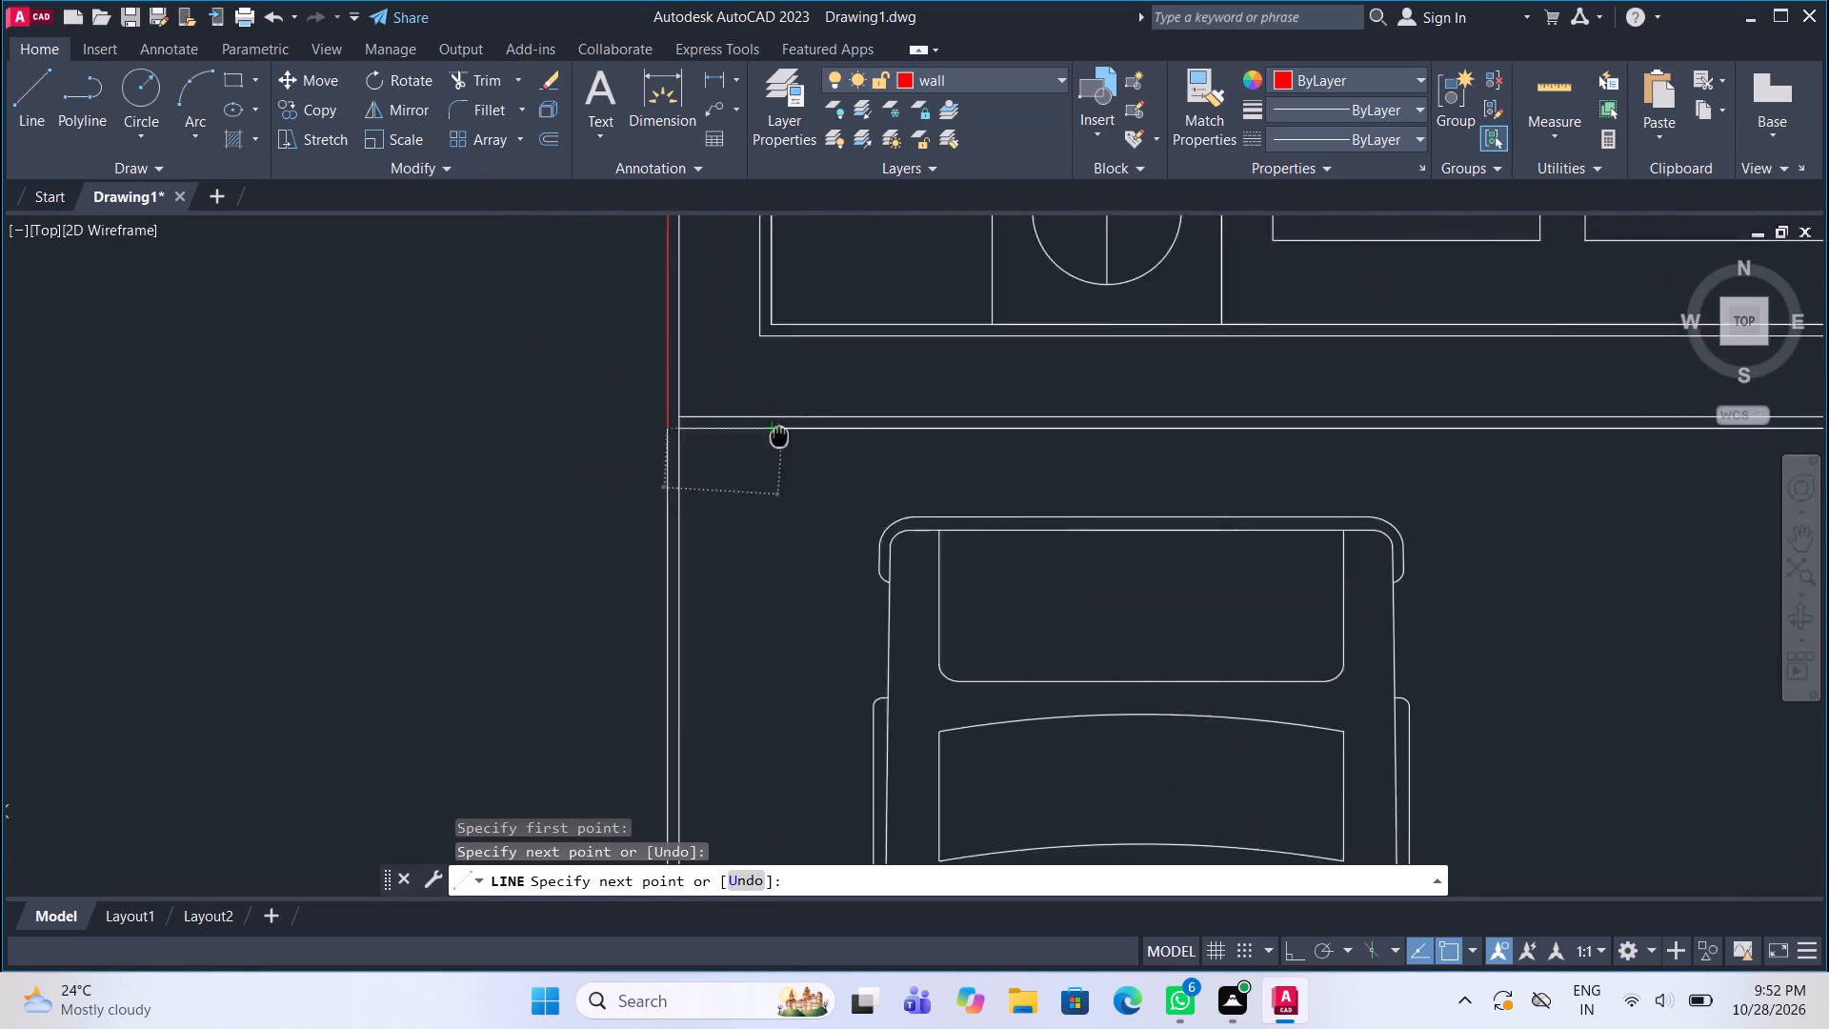
{"action": "middle_click_drag", "start_coordinate": [754, 415], "coordinate": [647, 345]}
{"action": "scroll", "coordinate": [638, 344], "scroll_direction": "down", "scroll_amount": 2}
{"action": "middle_click_drag", "start_coordinate": [1164, 342], "coordinate": [762, 350]}
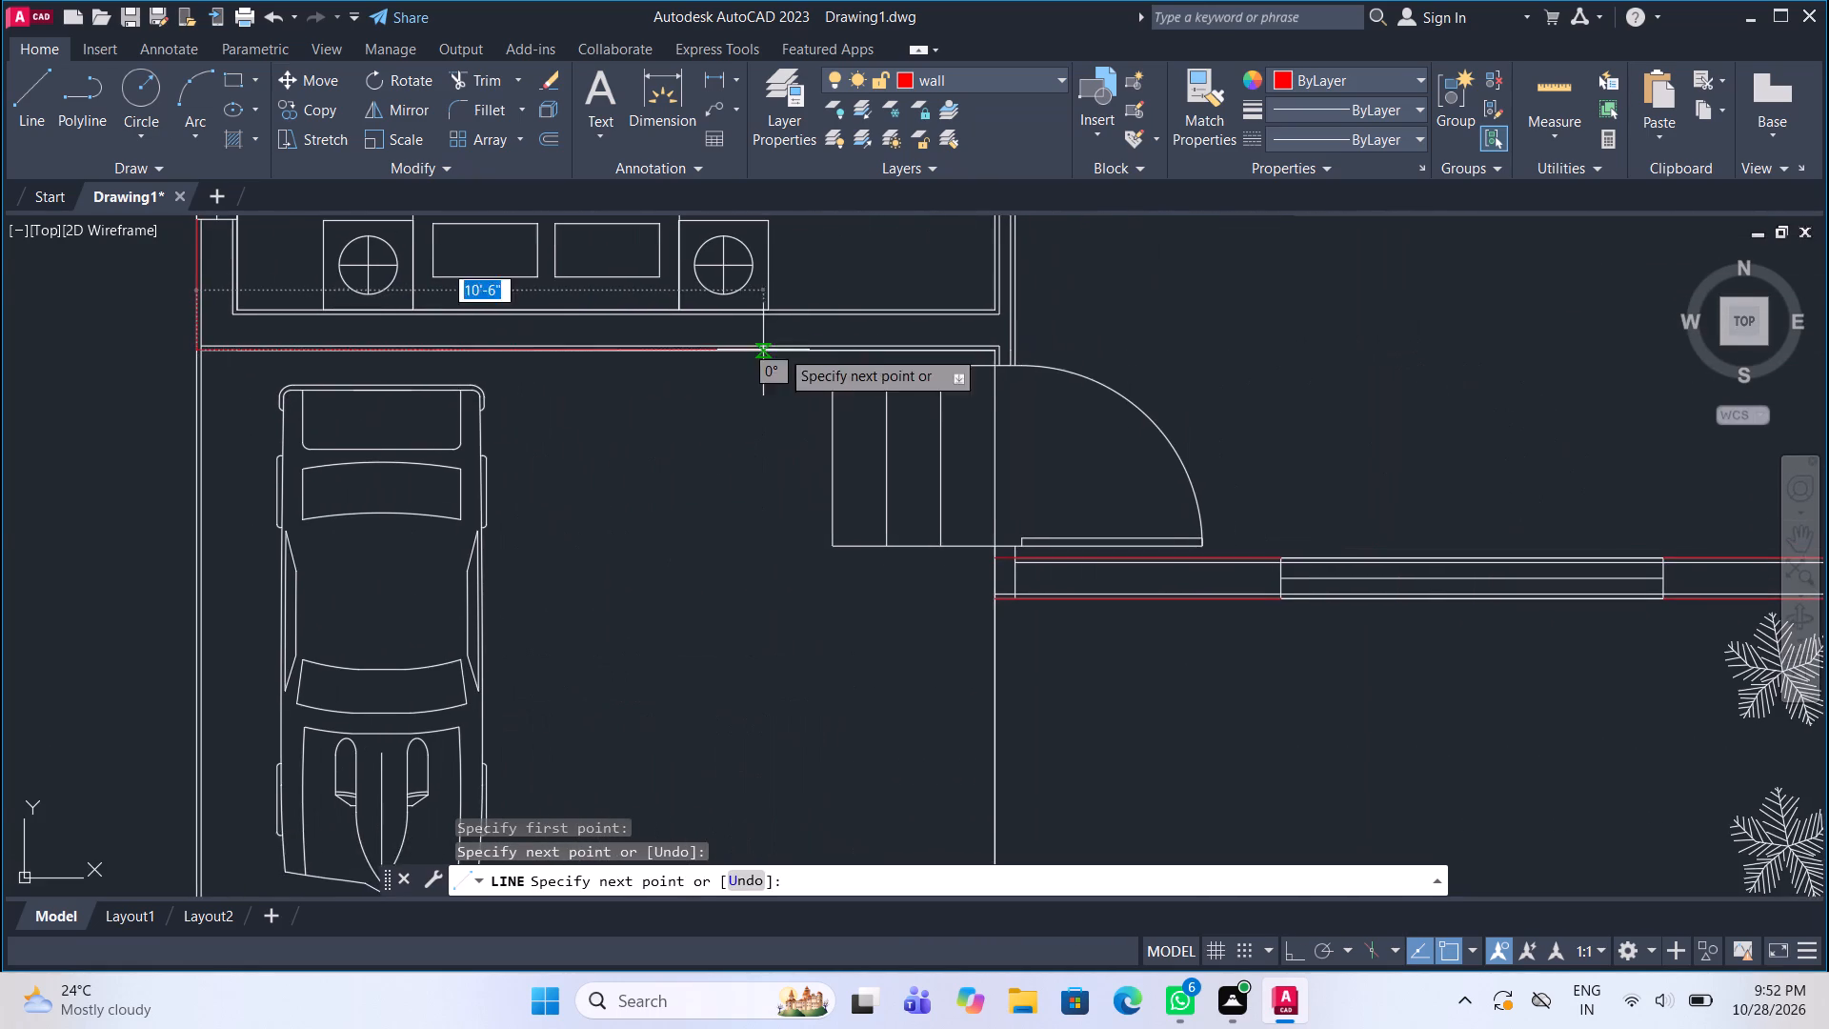
{"action": "scroll", "coordinate": [1012, 343], "scroll_direction": "up", "scroll_amount": 2}
{"action": "left_click", "coordinate": [956, 363]}
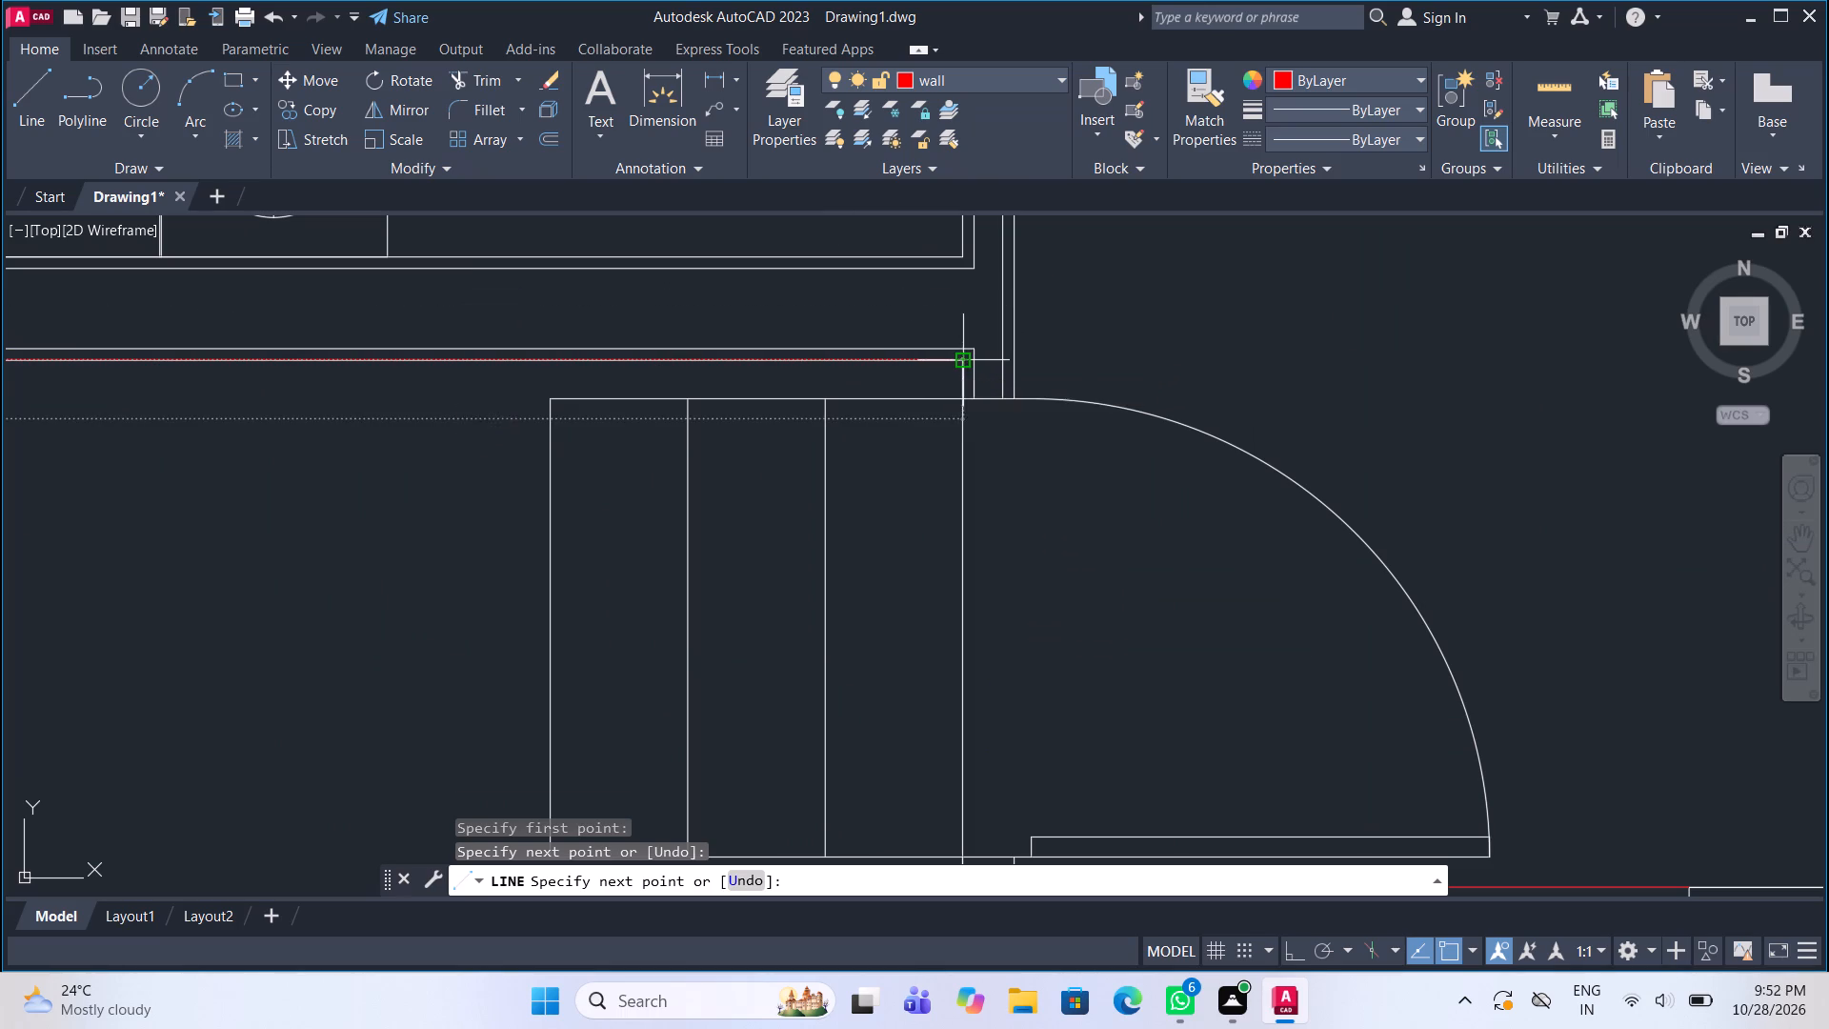
{"action": "left_click", "coordinate": [968, 396]}
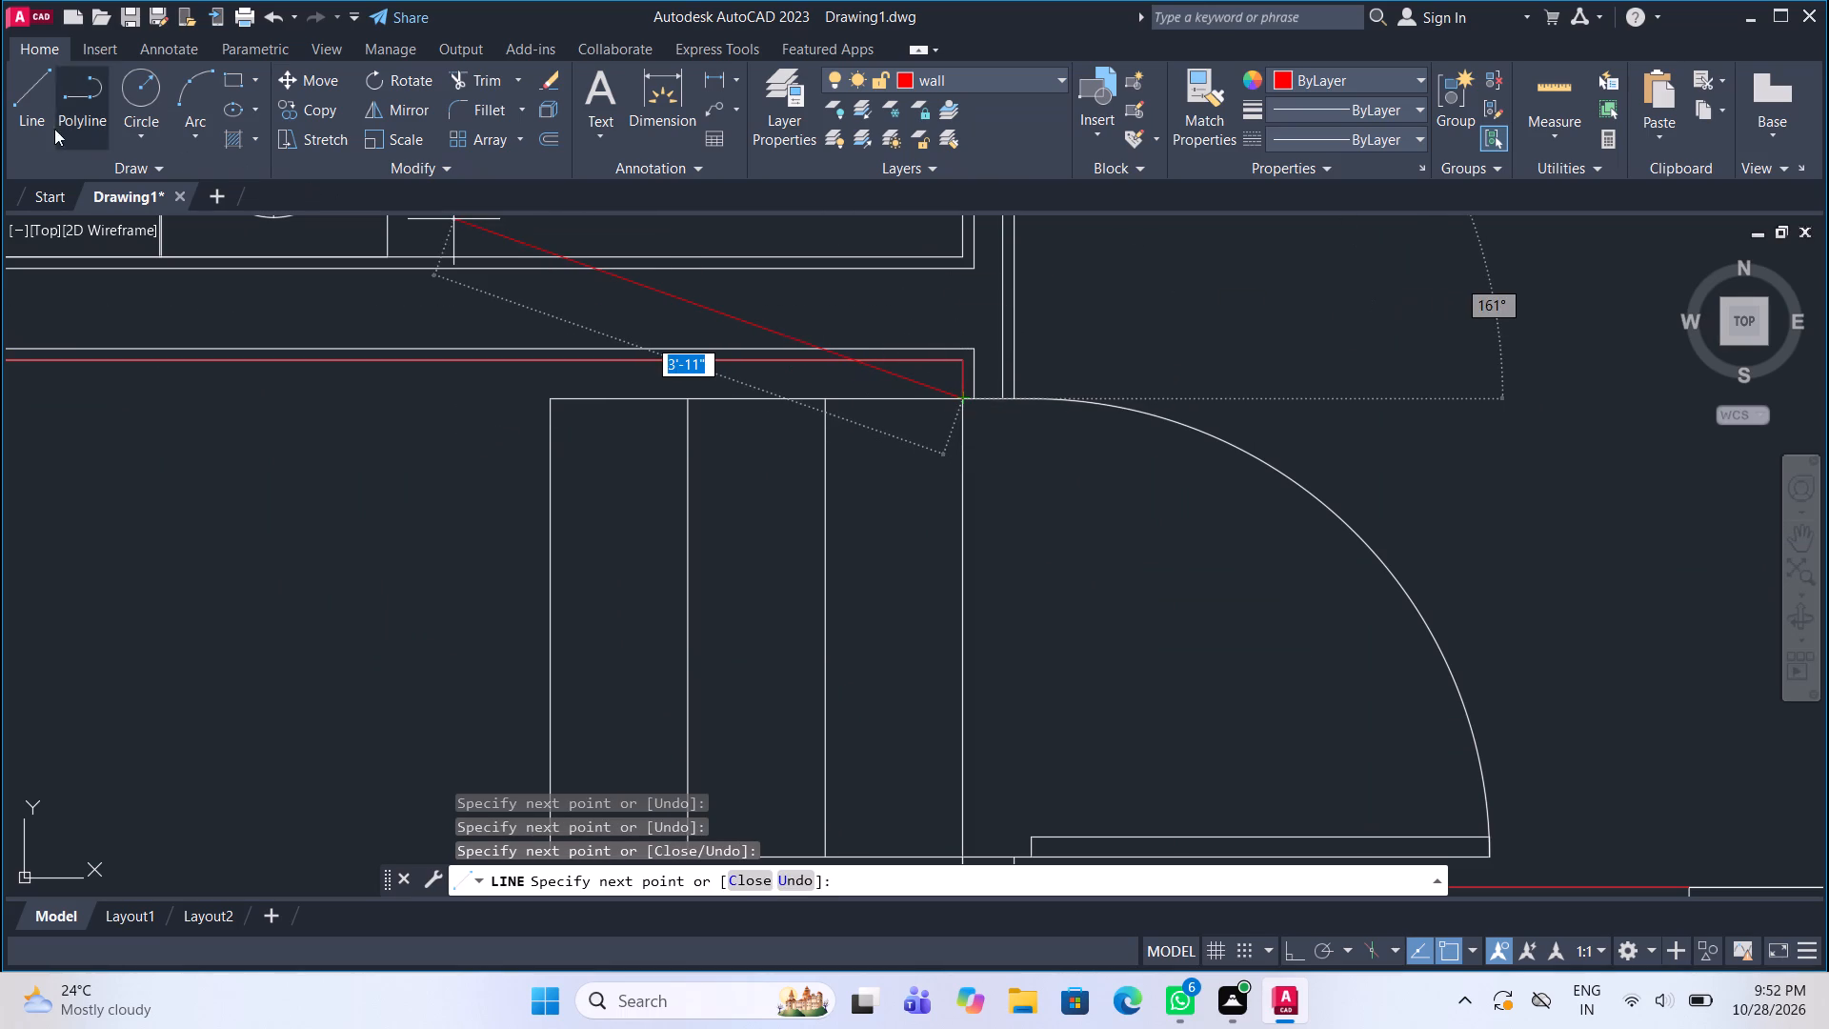
Draw the hall-side wall face from the entrance door's upper jamb up to the short wall stub, then 6" along the stub's lower face.
{"action": "left_click", "coordinate": [23, 97]}
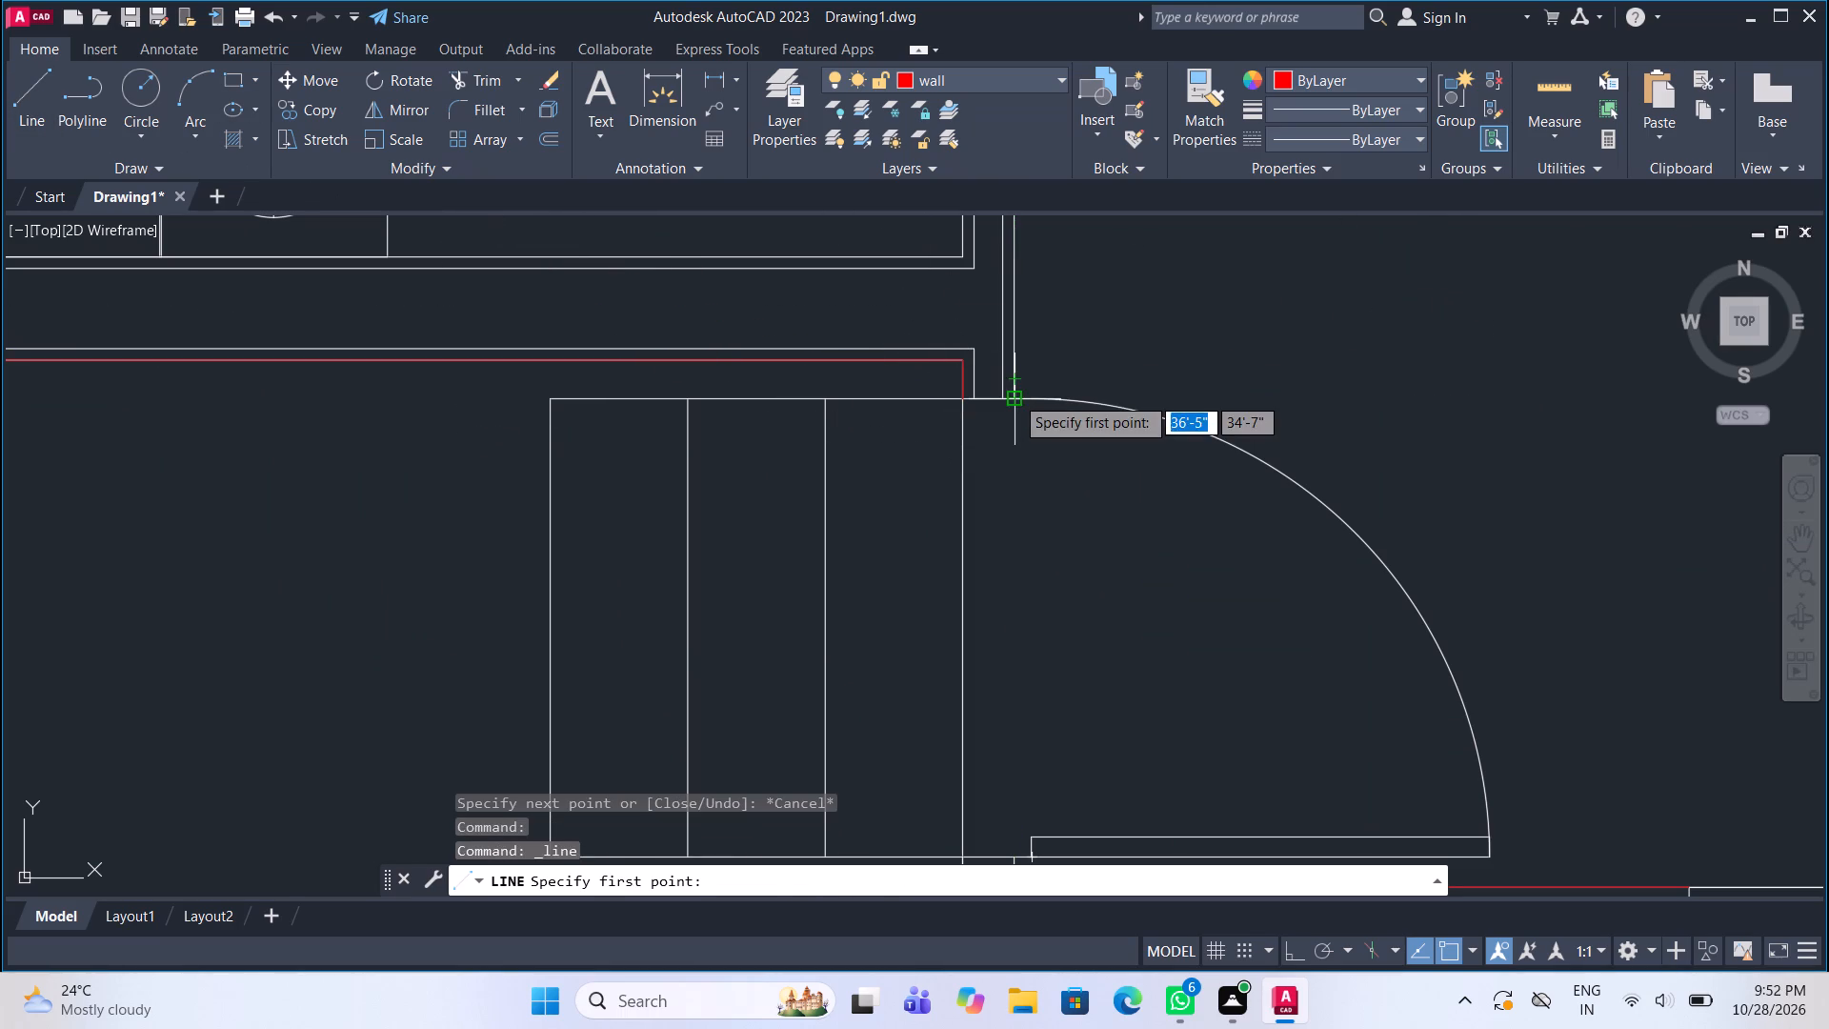
{"action": "left_click", "coordinate": [1015, 395]}
{"action": "scroll", "coordinate": [1014, 406], "scroll_direction": "down", "scroll_amount": 2}
{"action": "middle_click_drag", "start_coordinate": [1015, 271], "coordinate": [1018, 554]}
{"action": "middle_click_drag", "start_coordinate": [1008, 385], "coordinate": [1015, 560]}
{"action": "scroll", "coordinate": [1021, 248], "scroll_direction": "up", "scroll_amount": 1}
{"action": "middle_click_drag", "start_coordinate": [1021, 248], "coordinate": [1021, 341]}
{"action": "scroll", "coordinate": [1021, 341], "scroll_direction": "up", "scroll_amount": 2}
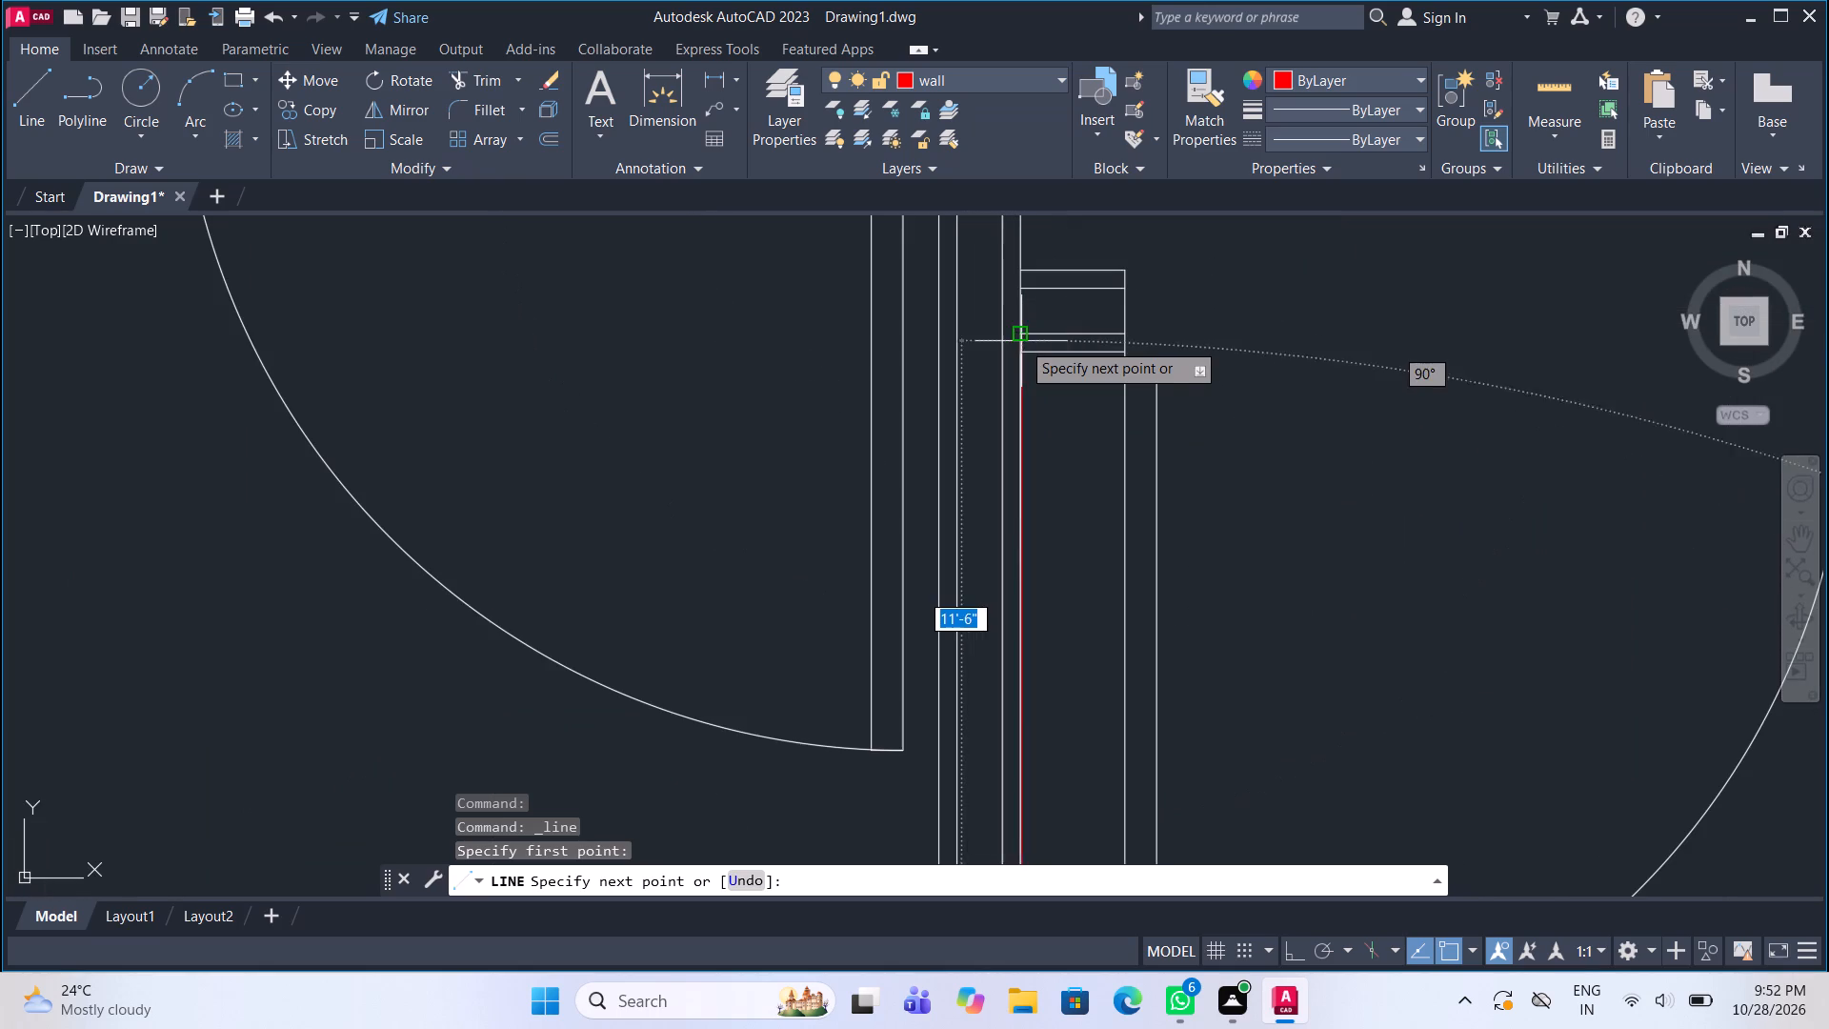
{"action": "left_click", "coordinate": [1025, 351]}
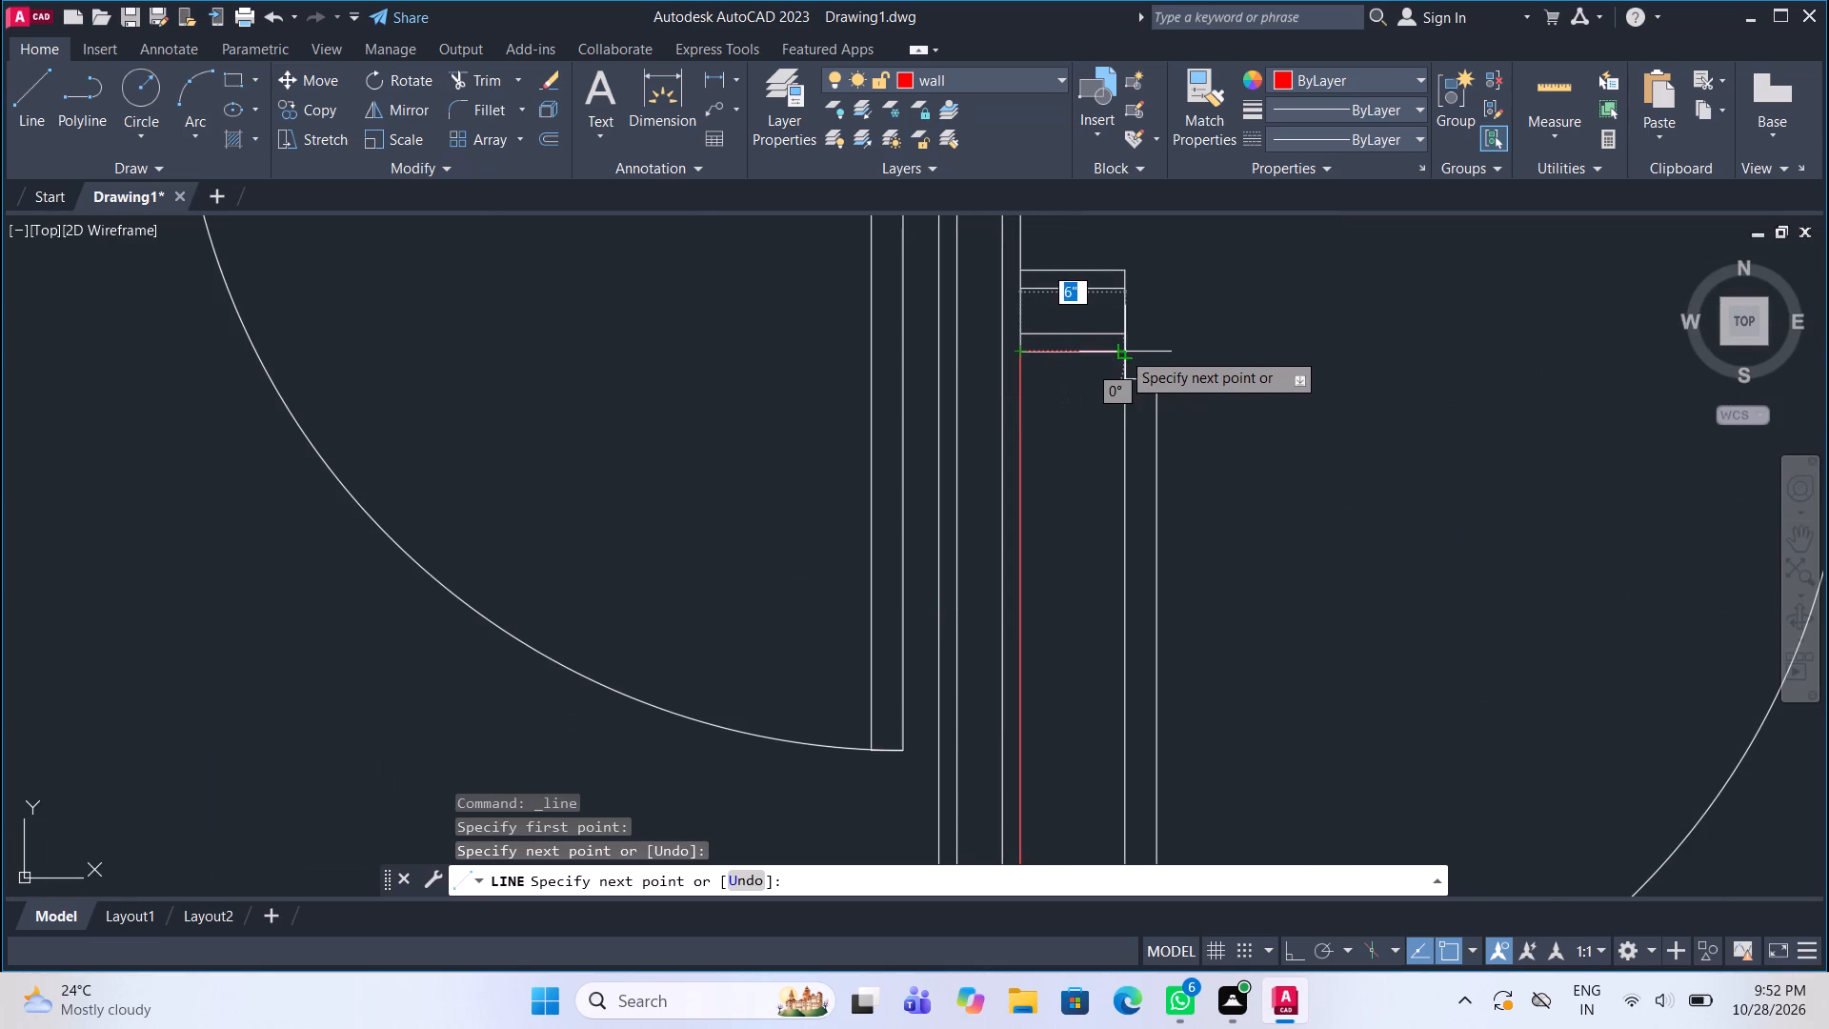
{"action": "left_click", "coordinate": [1122, 351]}
Trace the stub's upper face back to the main wall, about 1'-8" up the hall-side face, and across the wall's top end.
{"action": "left_click", "coordinate": [30, 77]}
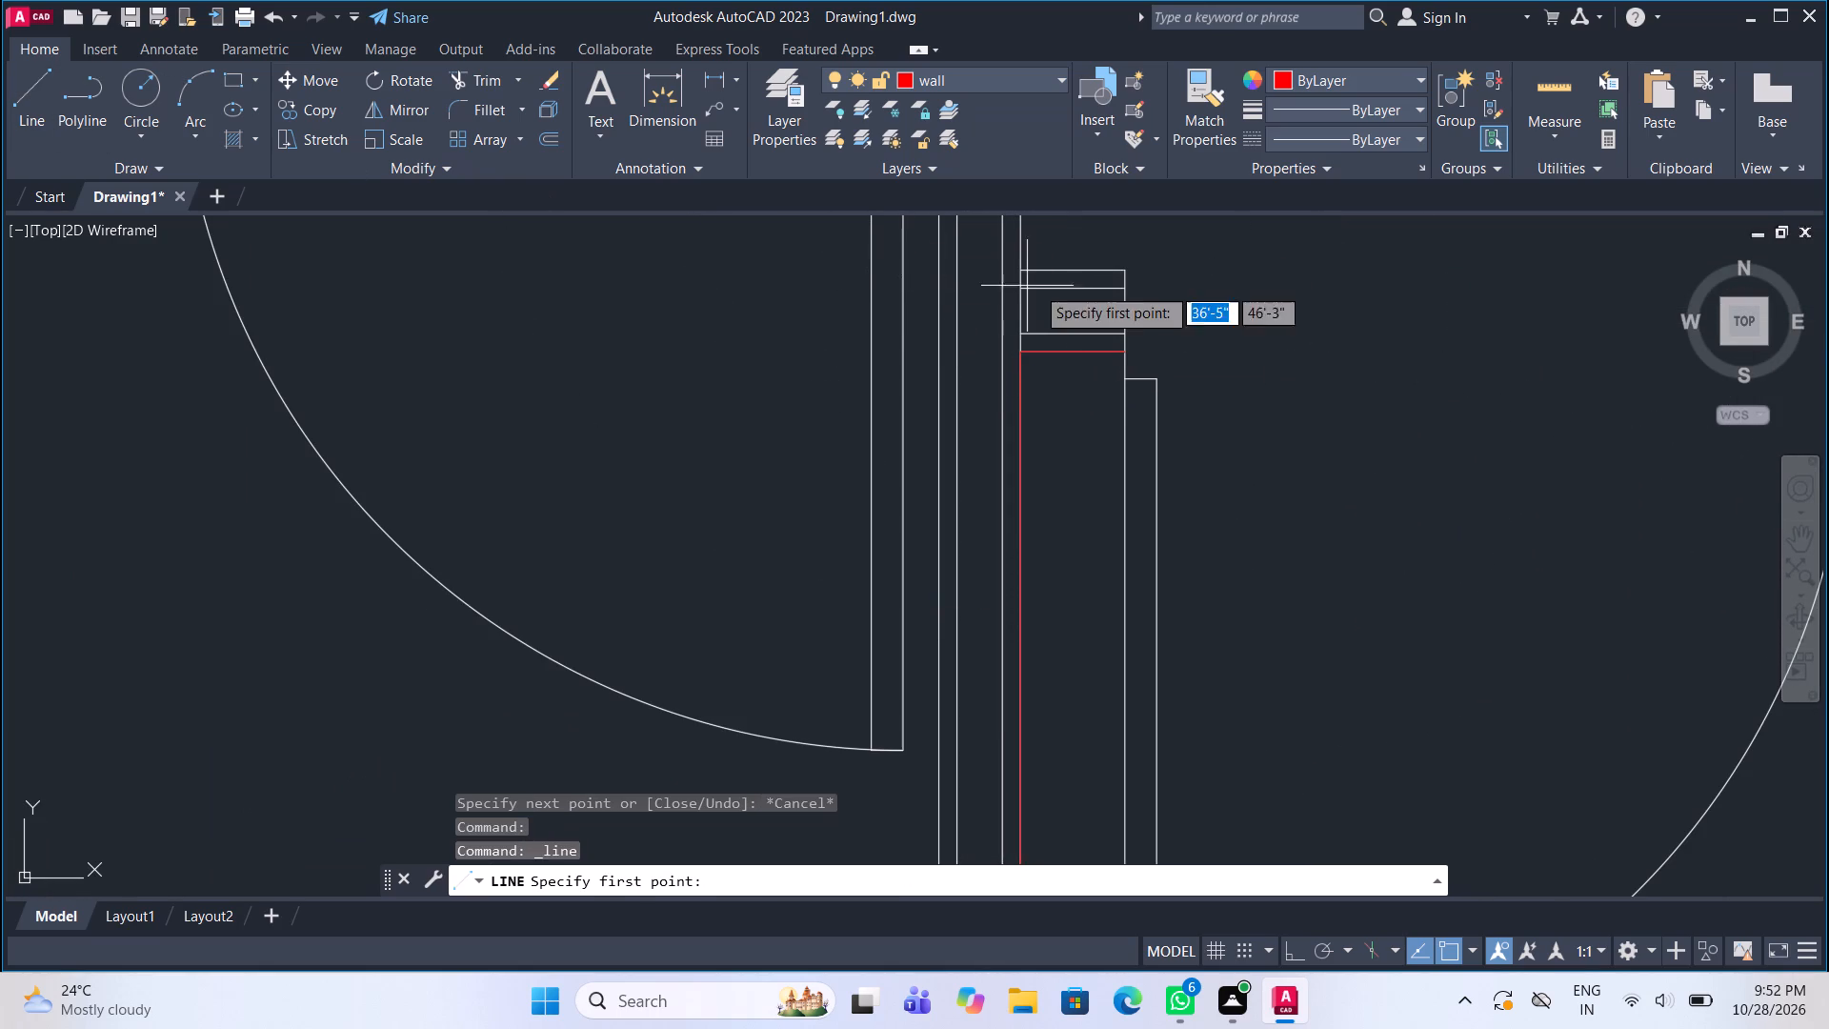
{"action": "left_click", "coordinate": [1128, 269]}
{"action": "left_click", "coordinate": [1017, 276]}
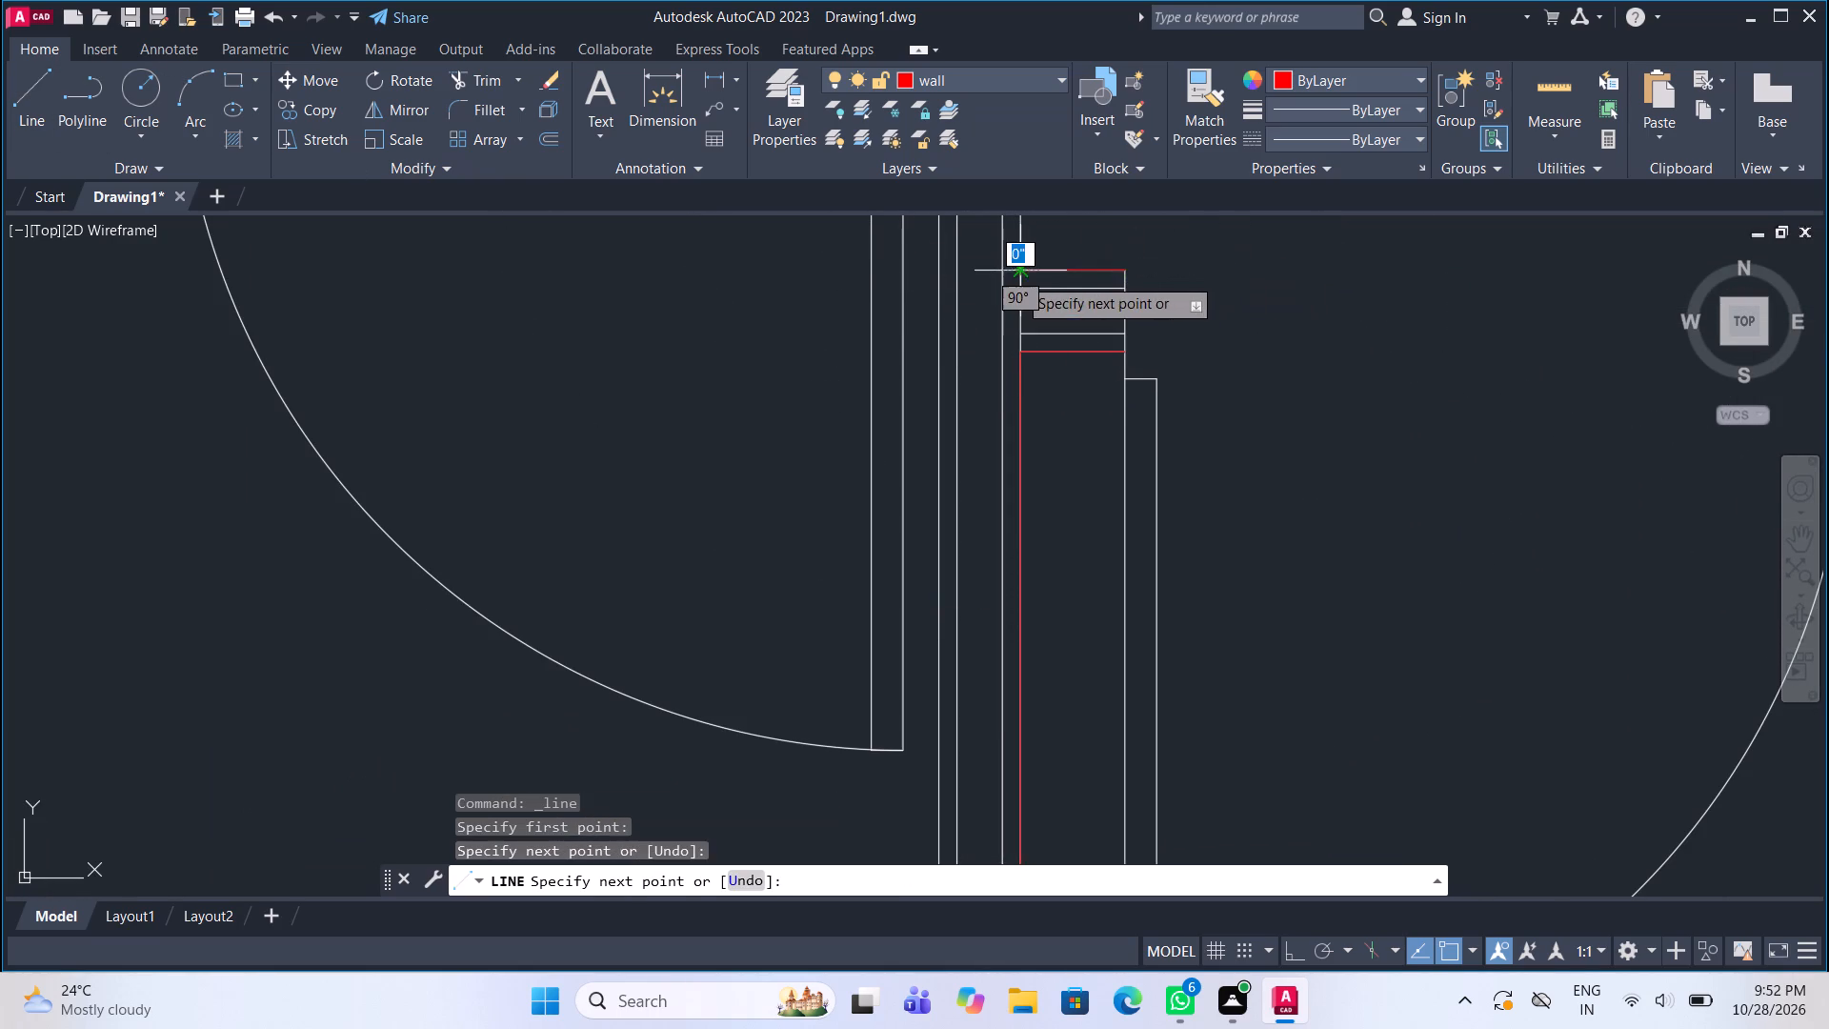
{"action": "scroll", "coordinate": [1020, 333], "scroll_direction": "down", "scroll_amount": 4}
{"action": "scroll", "coordinate": [1020, 262], "scroll_direction": "up", "scroll_amount": 4}
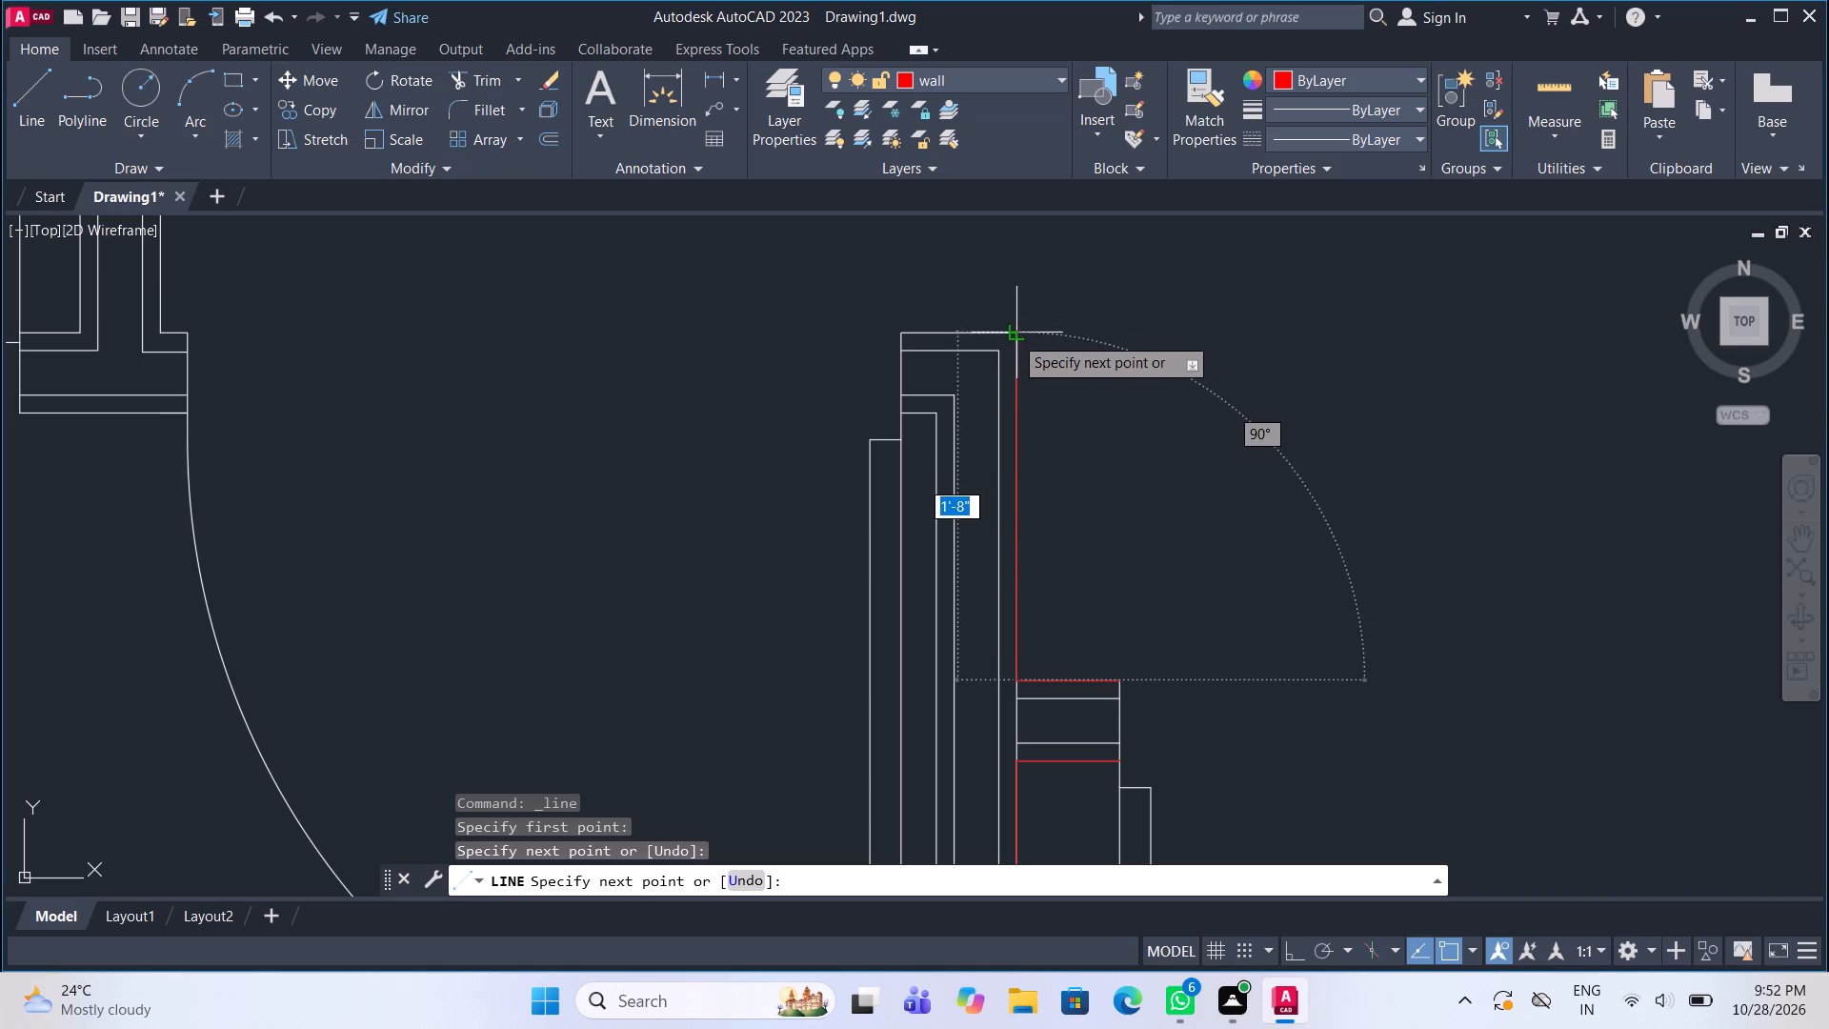
{"action": "left_click", "coordinate": [1014, 335]}
{"action": "left_click", "coordinate": [905, 336]}
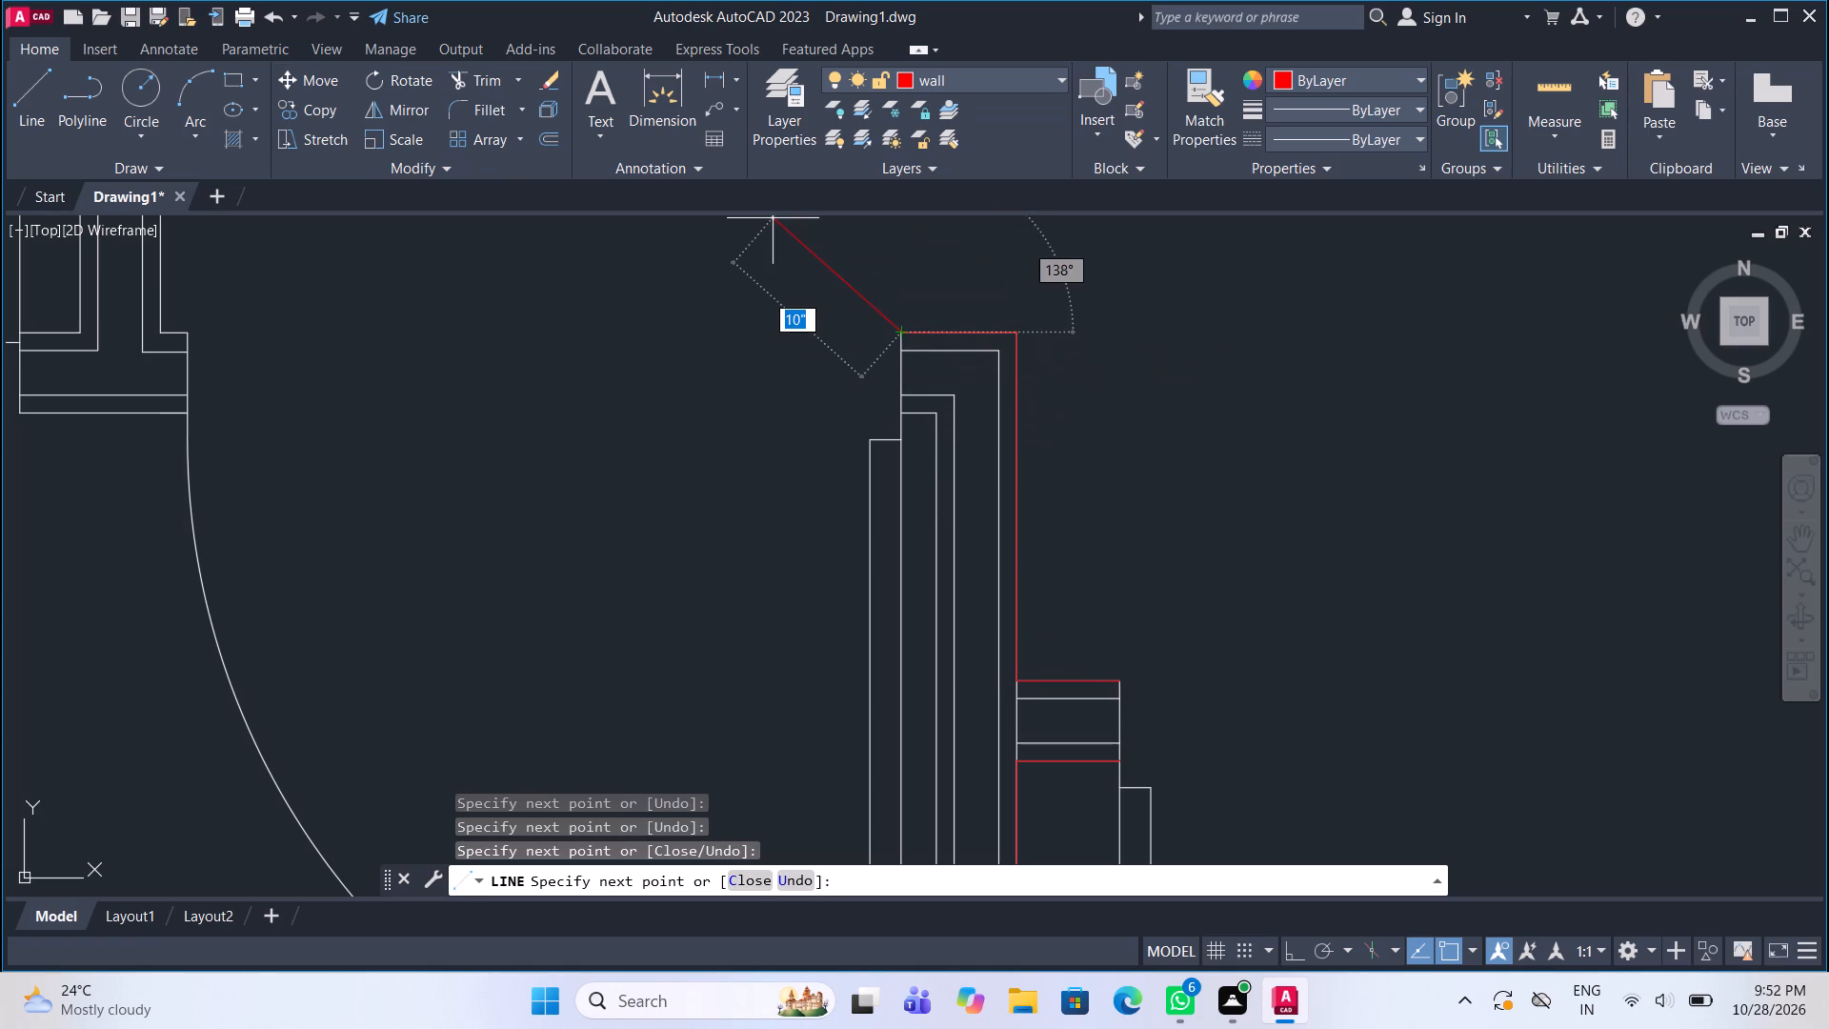
Draw a wall line across the hall-side wall's top end underside and down its bedroom face about 12' to the bedroom's bottom corner.
{"action": "left_click", "coordinate": [26, 102]}
{"action": "scroll", "coordinate": [933, 426], "scroll_direction": "up", "scroll_amount": 2}
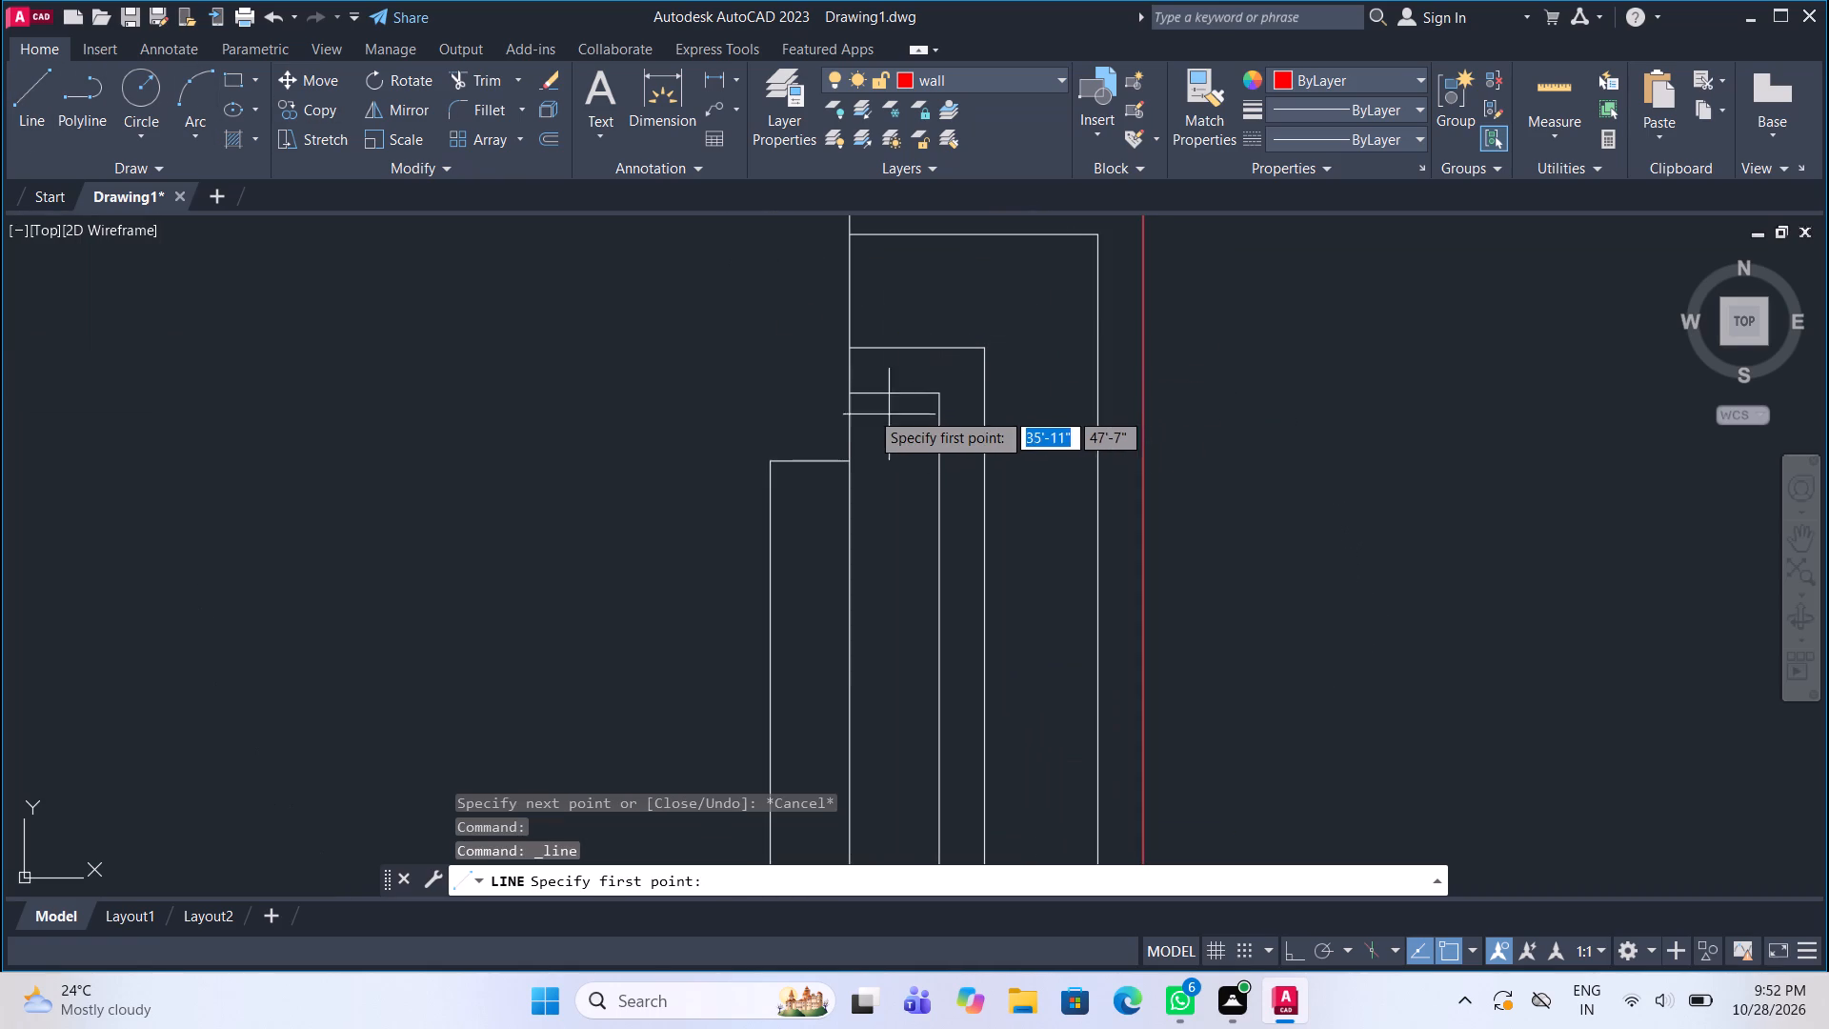
{"action": "left_click", "coordinate": [853, 402]}
{"action": "left_click", "coordinate": [938, 391]}
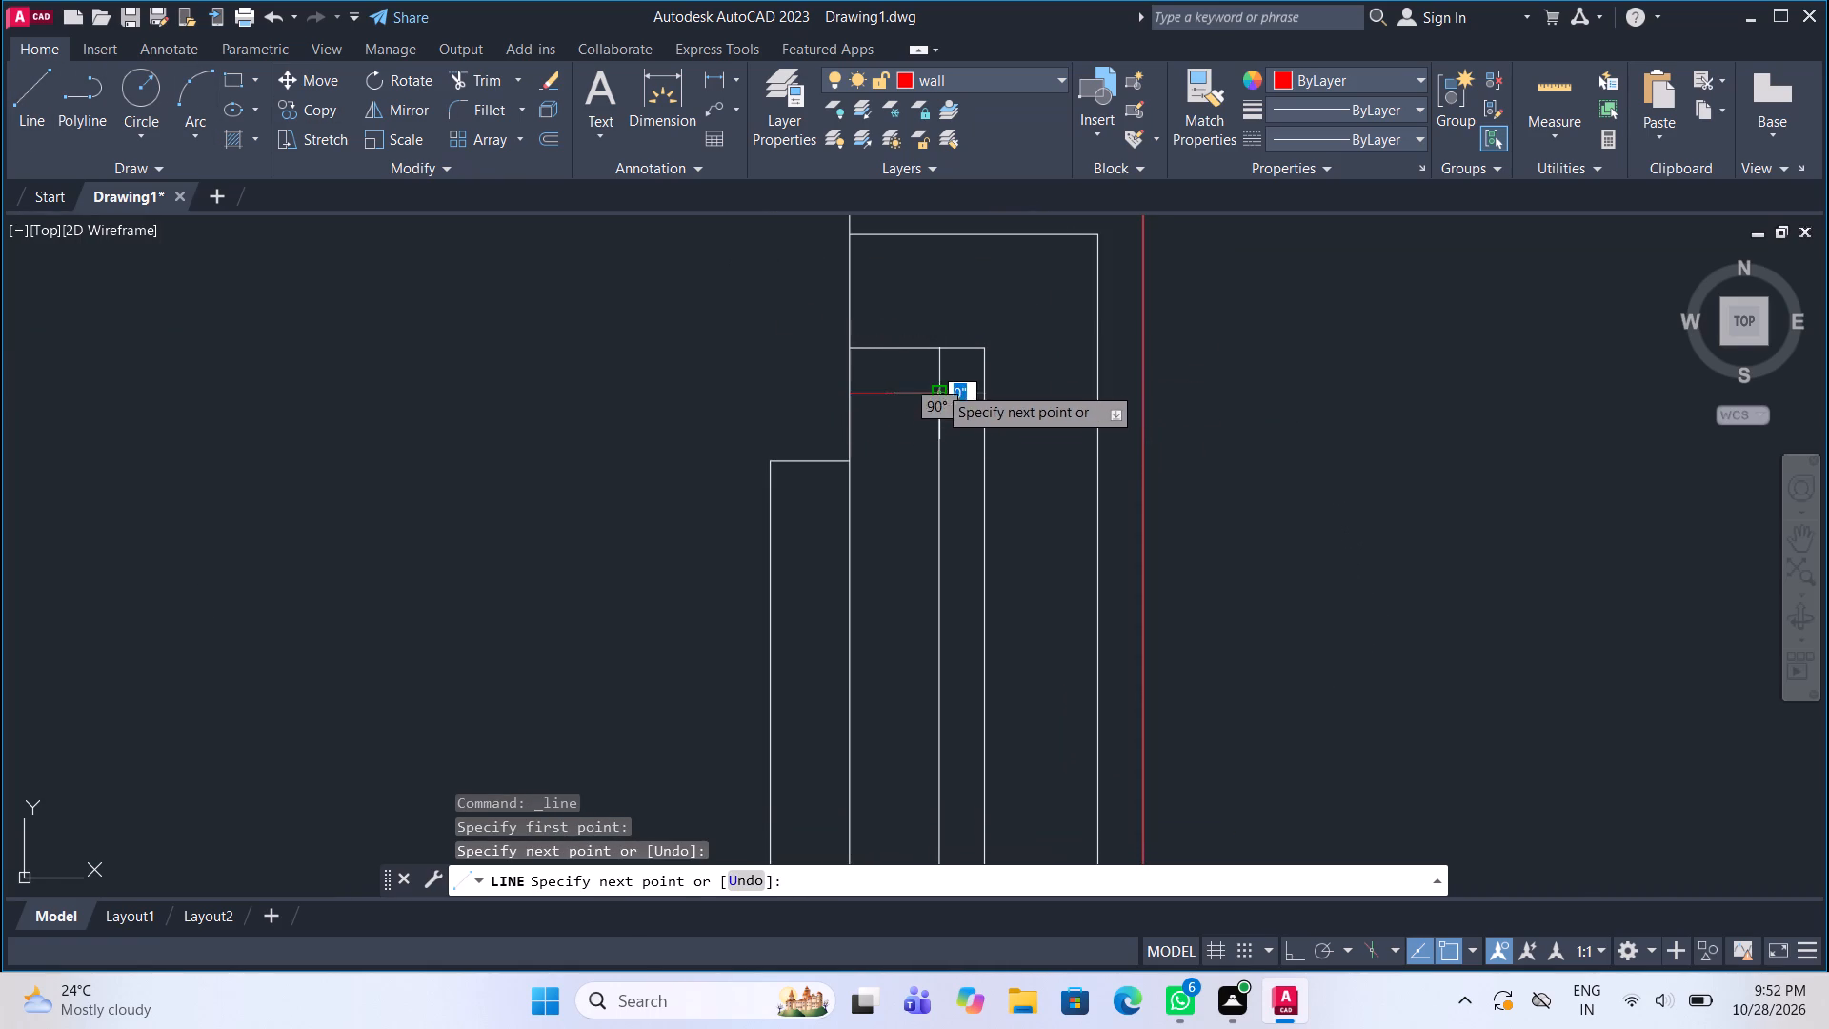
{"action": "scroll", "coordinate": [936, 384], "scroll_direction": "down", "scroll_amount": 4}
{"action": "middle_click_drag", "start_coordinate": [939, 476], "coordinate": [947, 211]}
{"action": "scroll", "coordinate": [947, 211], "scroll_direction": "down", "scroll_amount": 3}
{"action": "scroll", "coordinate": [980, 529], "scroll_direction": "down", "scroll_amount": 2}
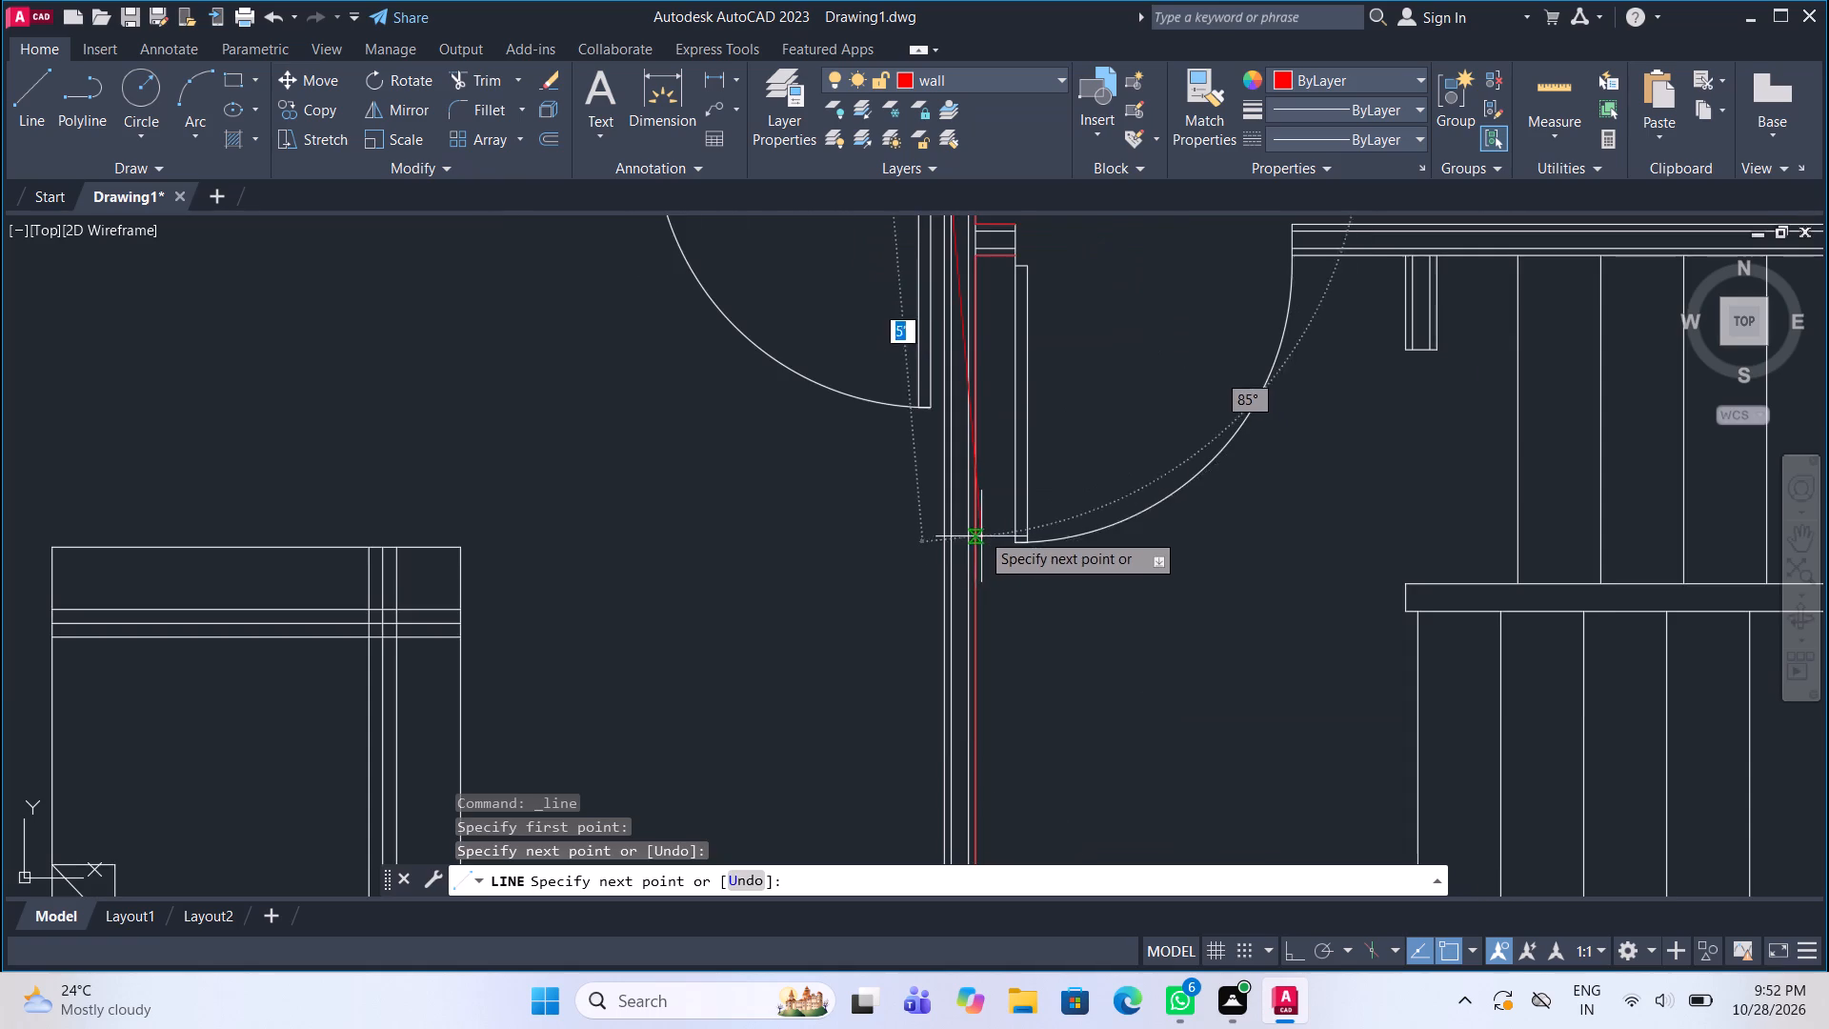
{"action": "scroll", "coordinate": [980, 531], "scroll_direction": "down", "scroll_amount": 1}
{"action": "middle_click_drag", "start_coordinate": [982, 595], "coordinate": [984, 518]}
{"action": "scroll", "coordinate": [984, 518], "scroll_direction": "down", "scroll_amount": 1}
{"action": "scroll", "coordinate": [961, 598], "scroll_direction": "up", "scroll_amount": 3}
{"action": "scroll", "coordinate": [1001, 468], "scroll_direction": "up", "scroll_amount": 5}
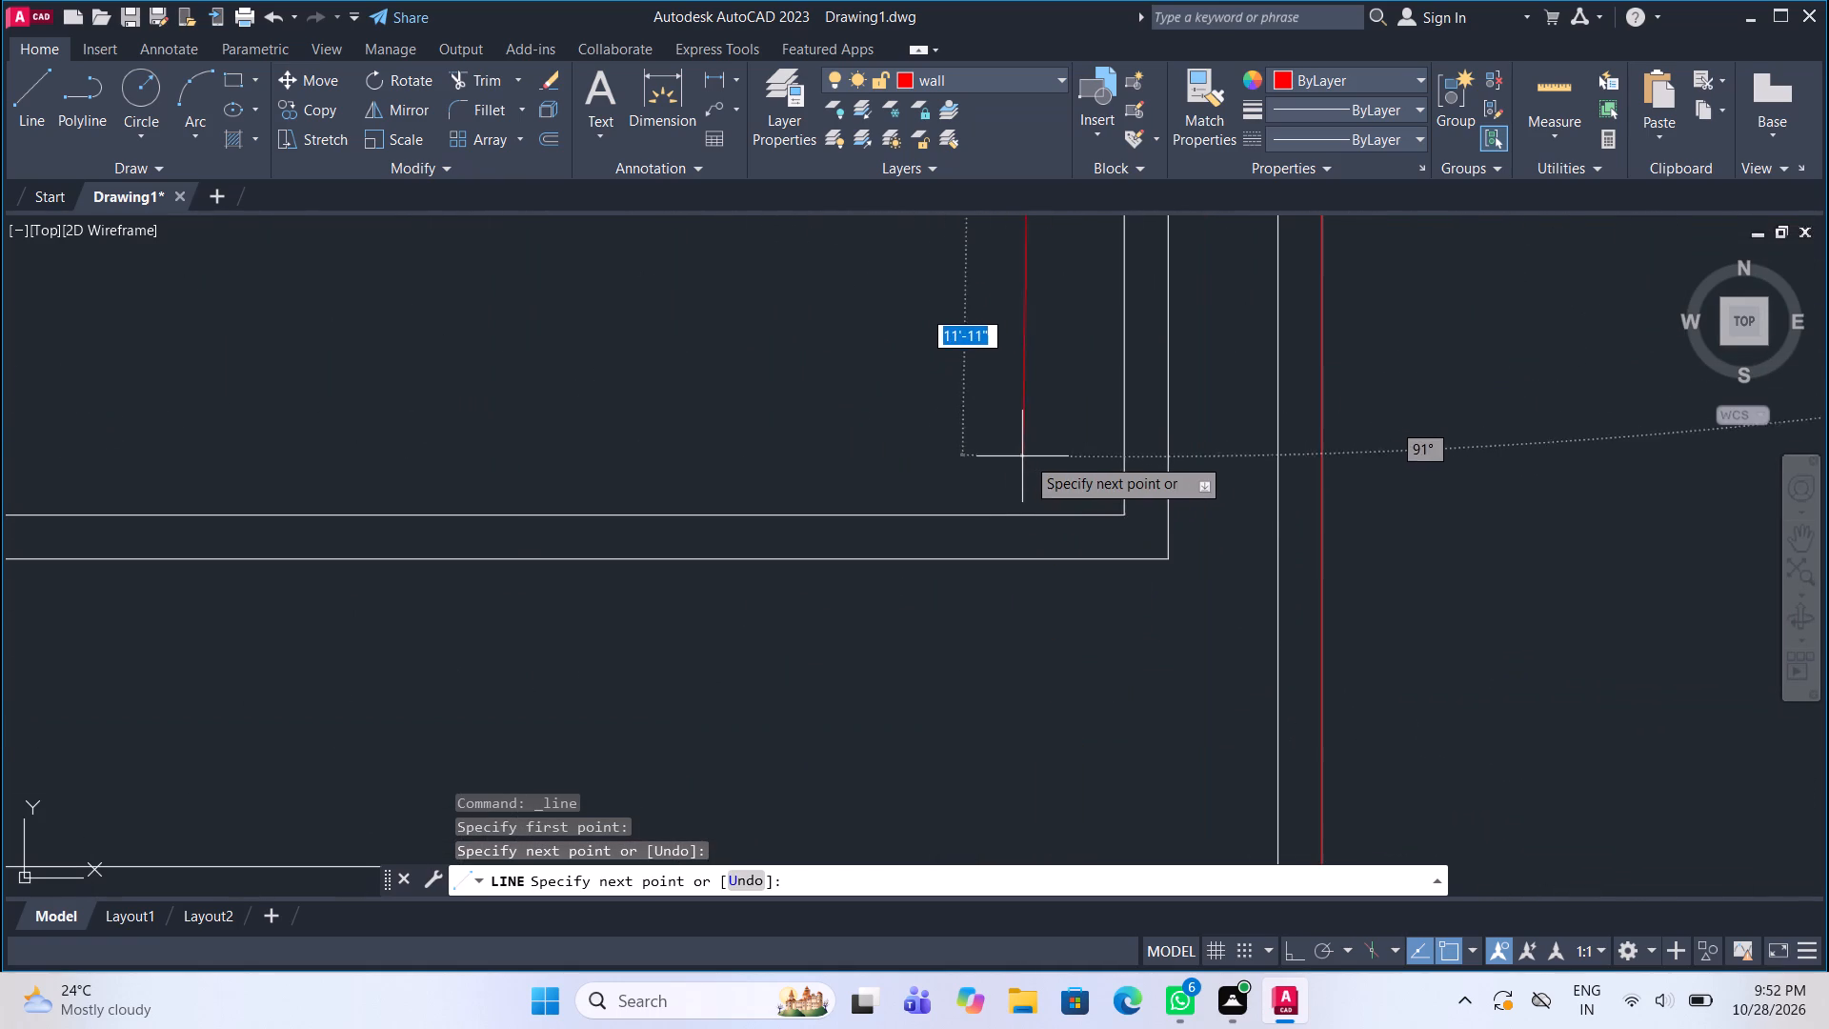
{"action": "left_click", "coordinate": [1123, 516]}
Continue the line about 14' along the bedroom's bottom wall face to the left wall, then up to the bedroom window's bottom jamb.
{"action": "scroll", "coordinate": [1123, 526], "scroll_direction": "down", "scroll_amount": 4}
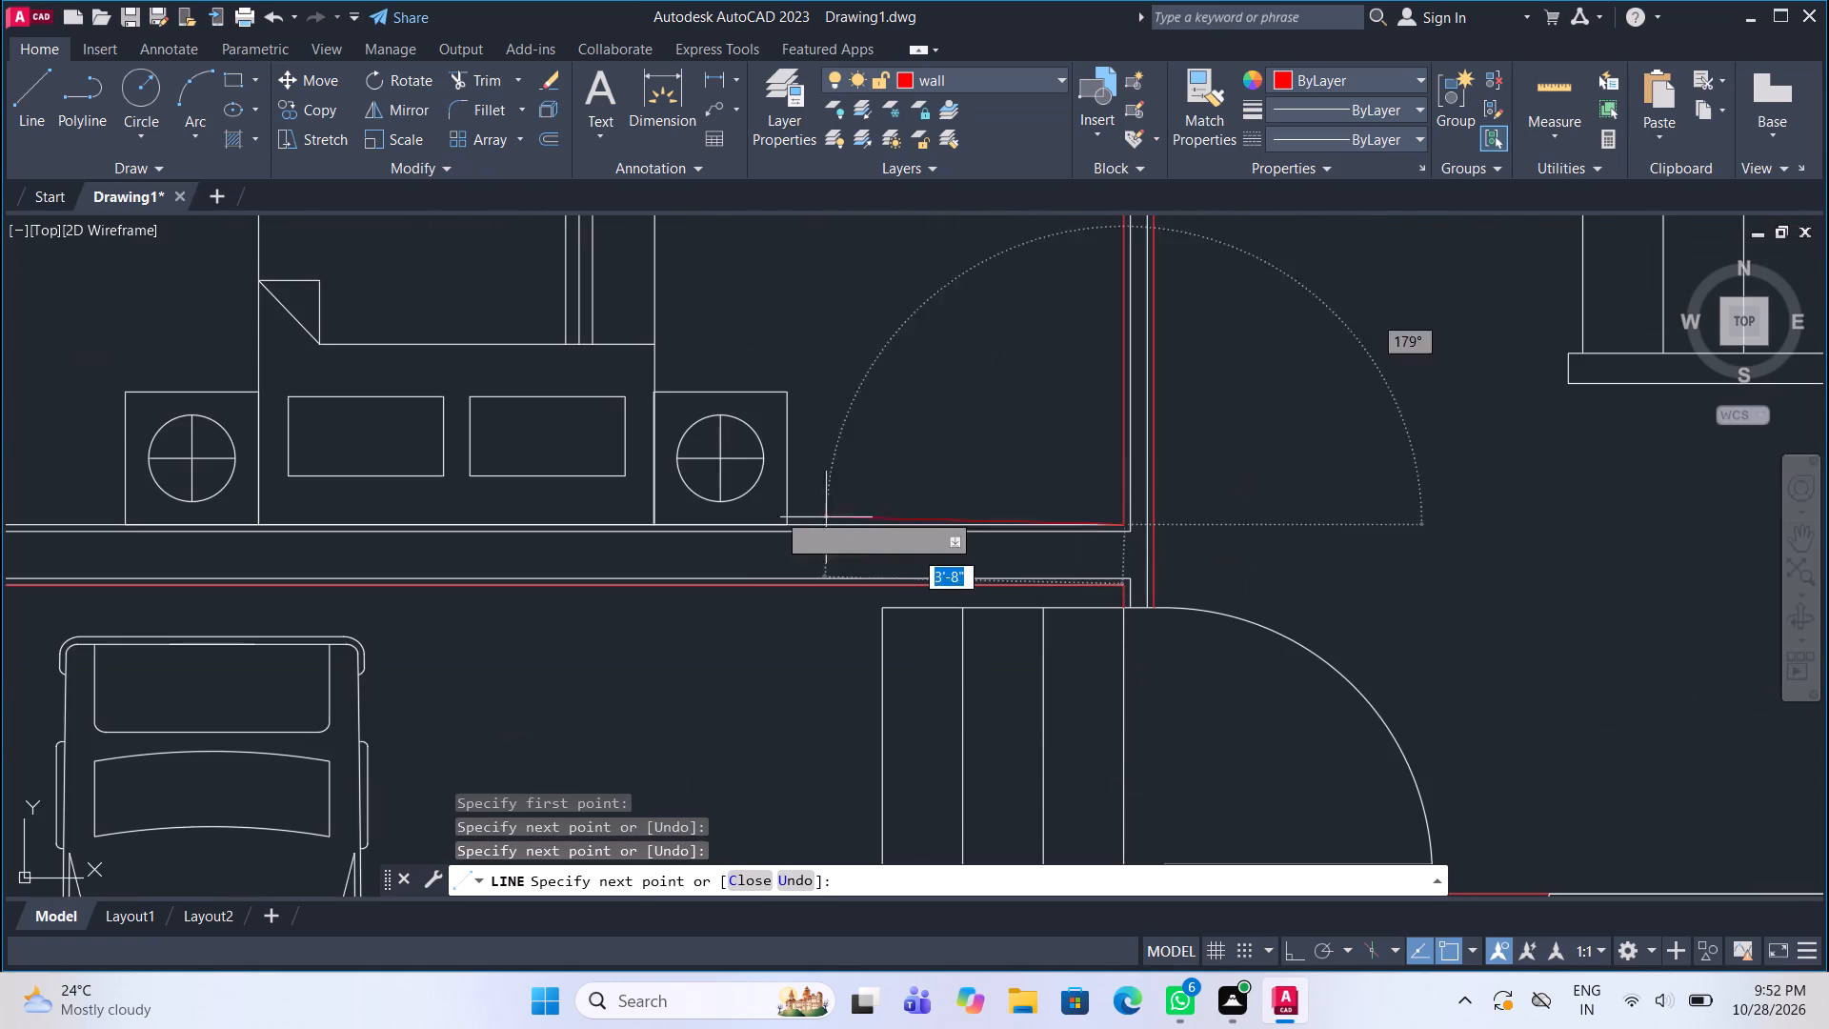
{"action": "middle_click_drag", "start_coordinate": [748, 512], "coordinate": [1343, 501]}
{"action": "scroll", "coordinate": [595, 514], "scroll_direction": "up", "scroll_amount": 2}
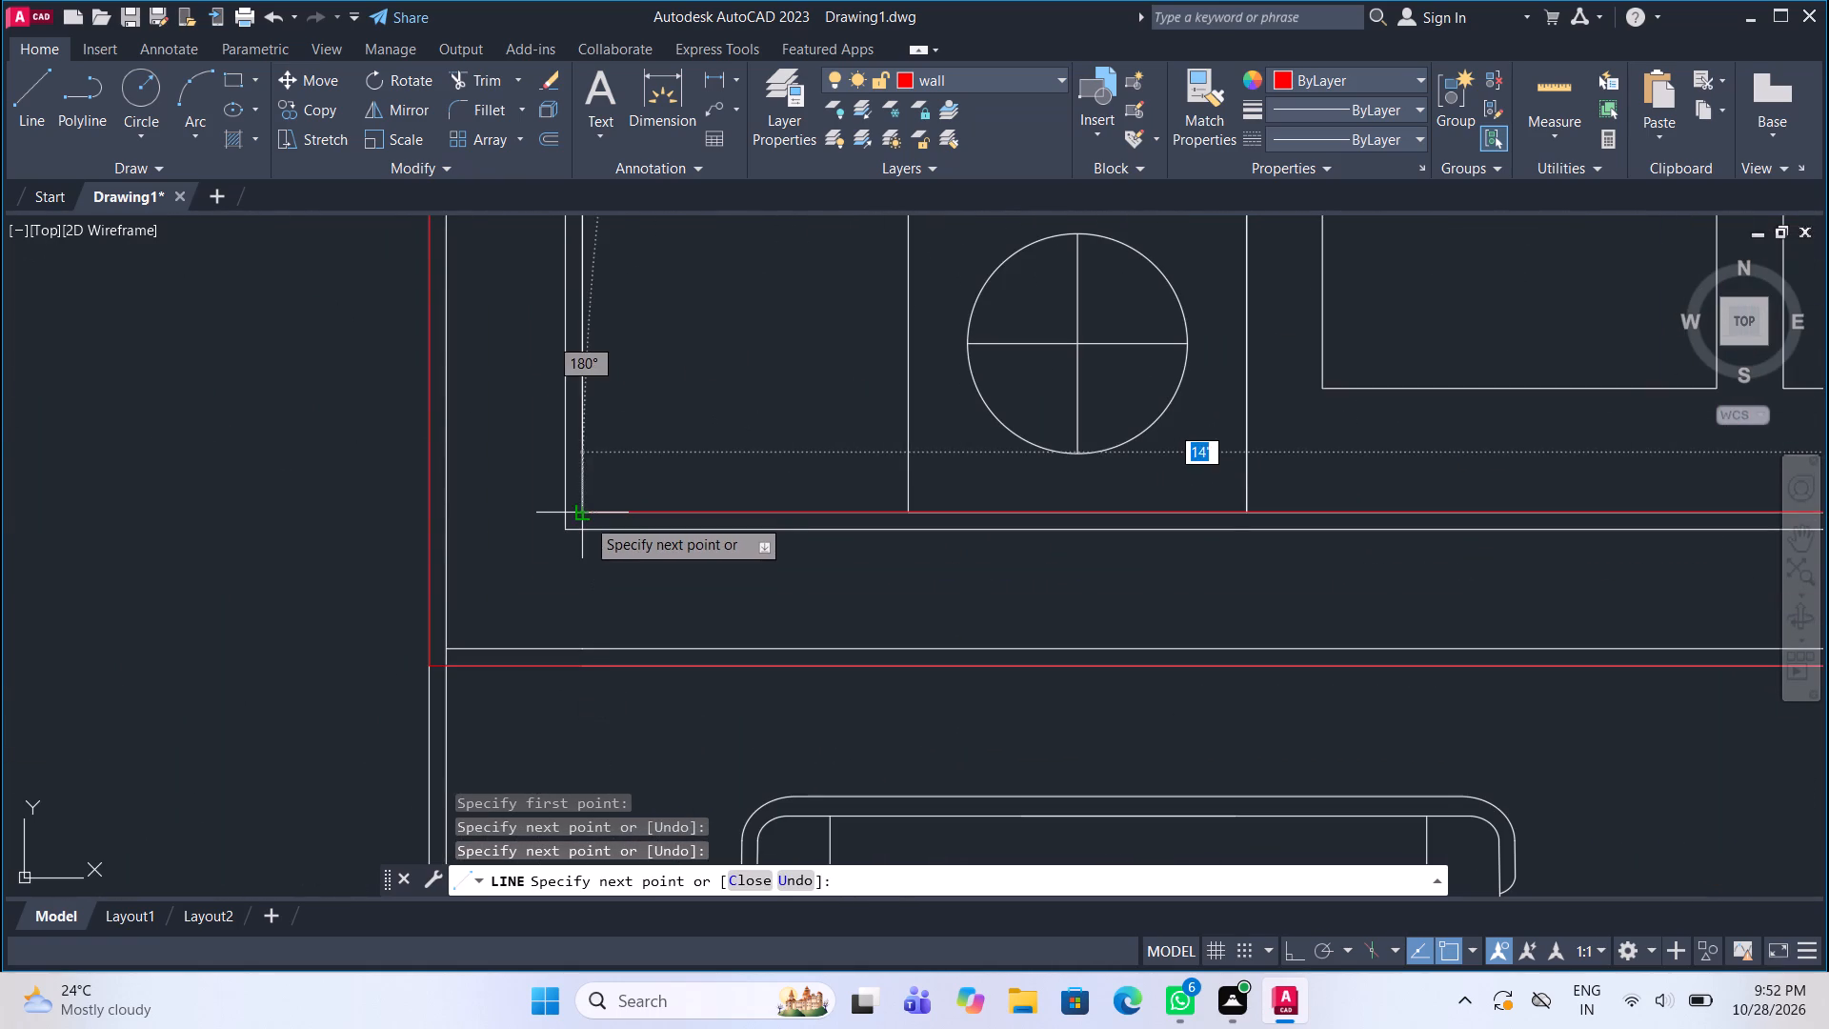
{"action": "left_click", "coordinate": [586, 517]}
{"action": "scroll", "coordinate": [586, 517], "scroll_direction": "down", "scroll_amount": 2}
{"action": "scroll", "coordinate": [580, 379], "scroll_direction": "up", "scroll_amount": 2}
{"action": "left_click", "coordinate": [584, 384]}
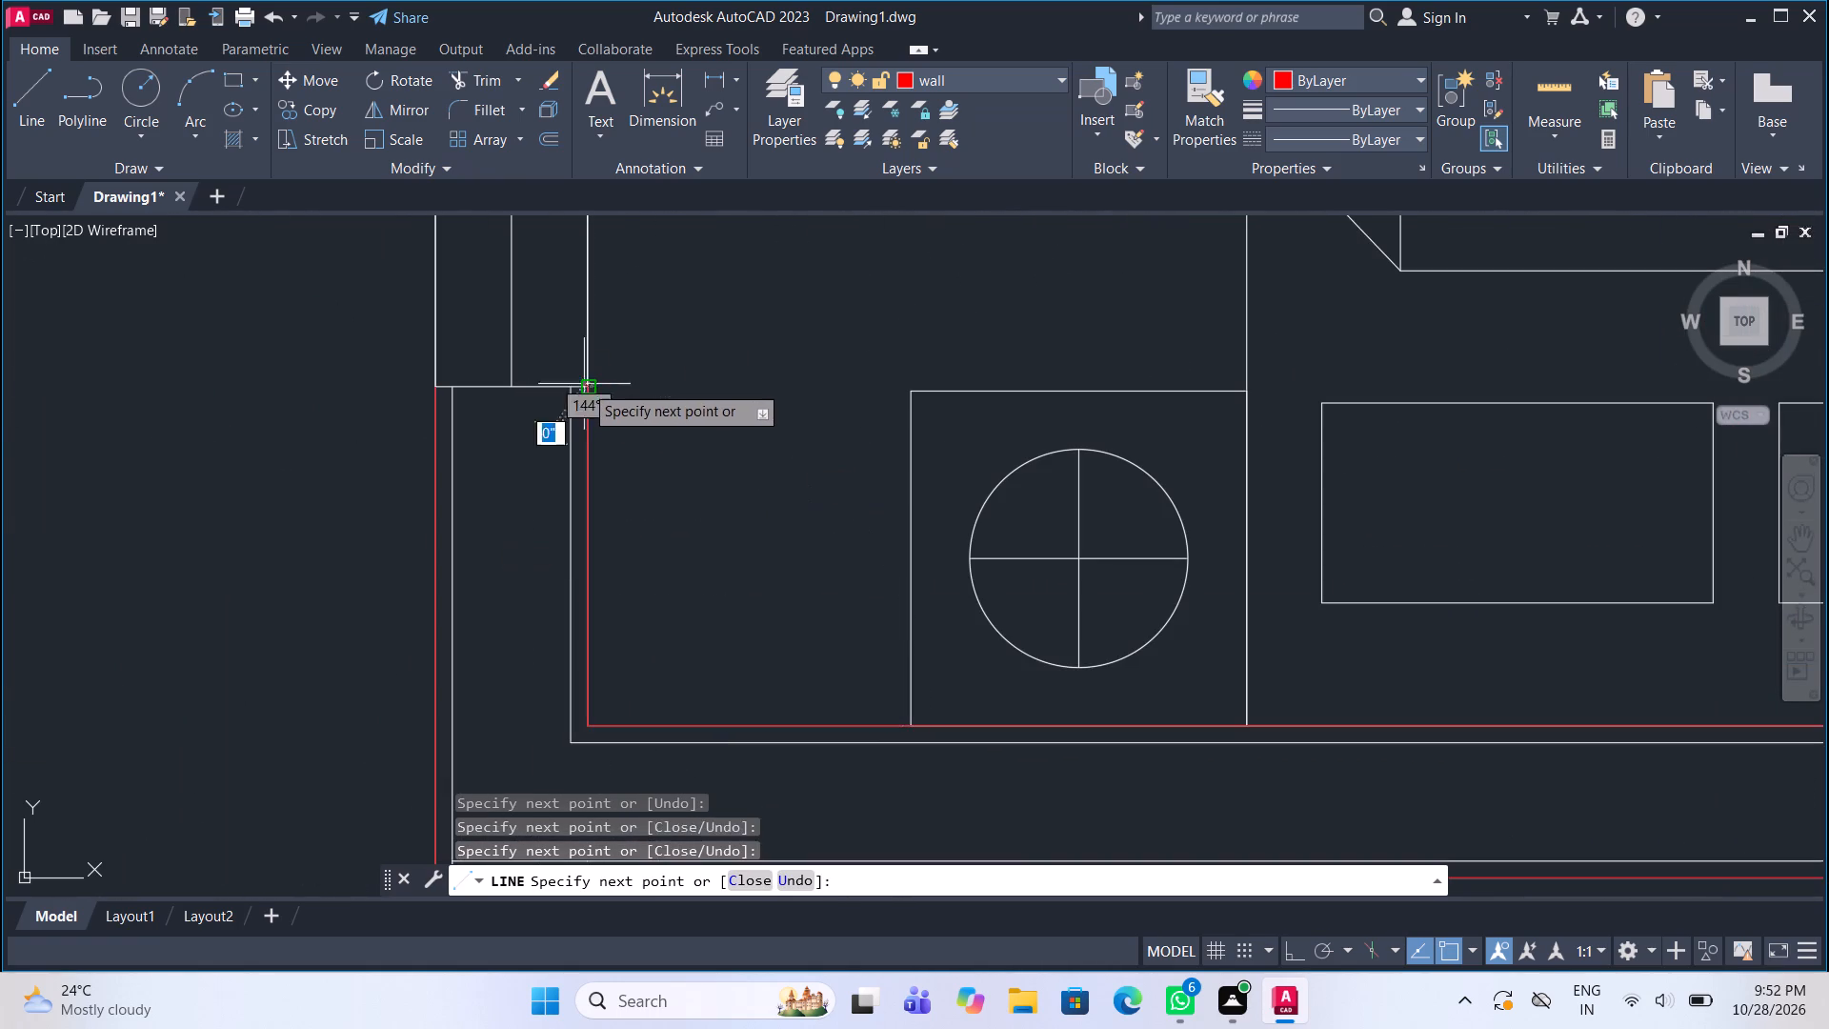
{"action": "scroll", "coordinate": [629, 293], "scroll_direction": "down", "scroll_amount": 2}
{"action": "key", "text": "Escape"}
Trim the hall-side wall's outer face line out of the opening between the short stub's upper and lower faces.
{"action": "scroll", "coordinate": [633, 344], "scroll_direction": "down", "scroll_amount": 2}
{"action": "scroll", "coordinate": [1111, 393], "scroll_direction": "up", "scroll_amount": 3}
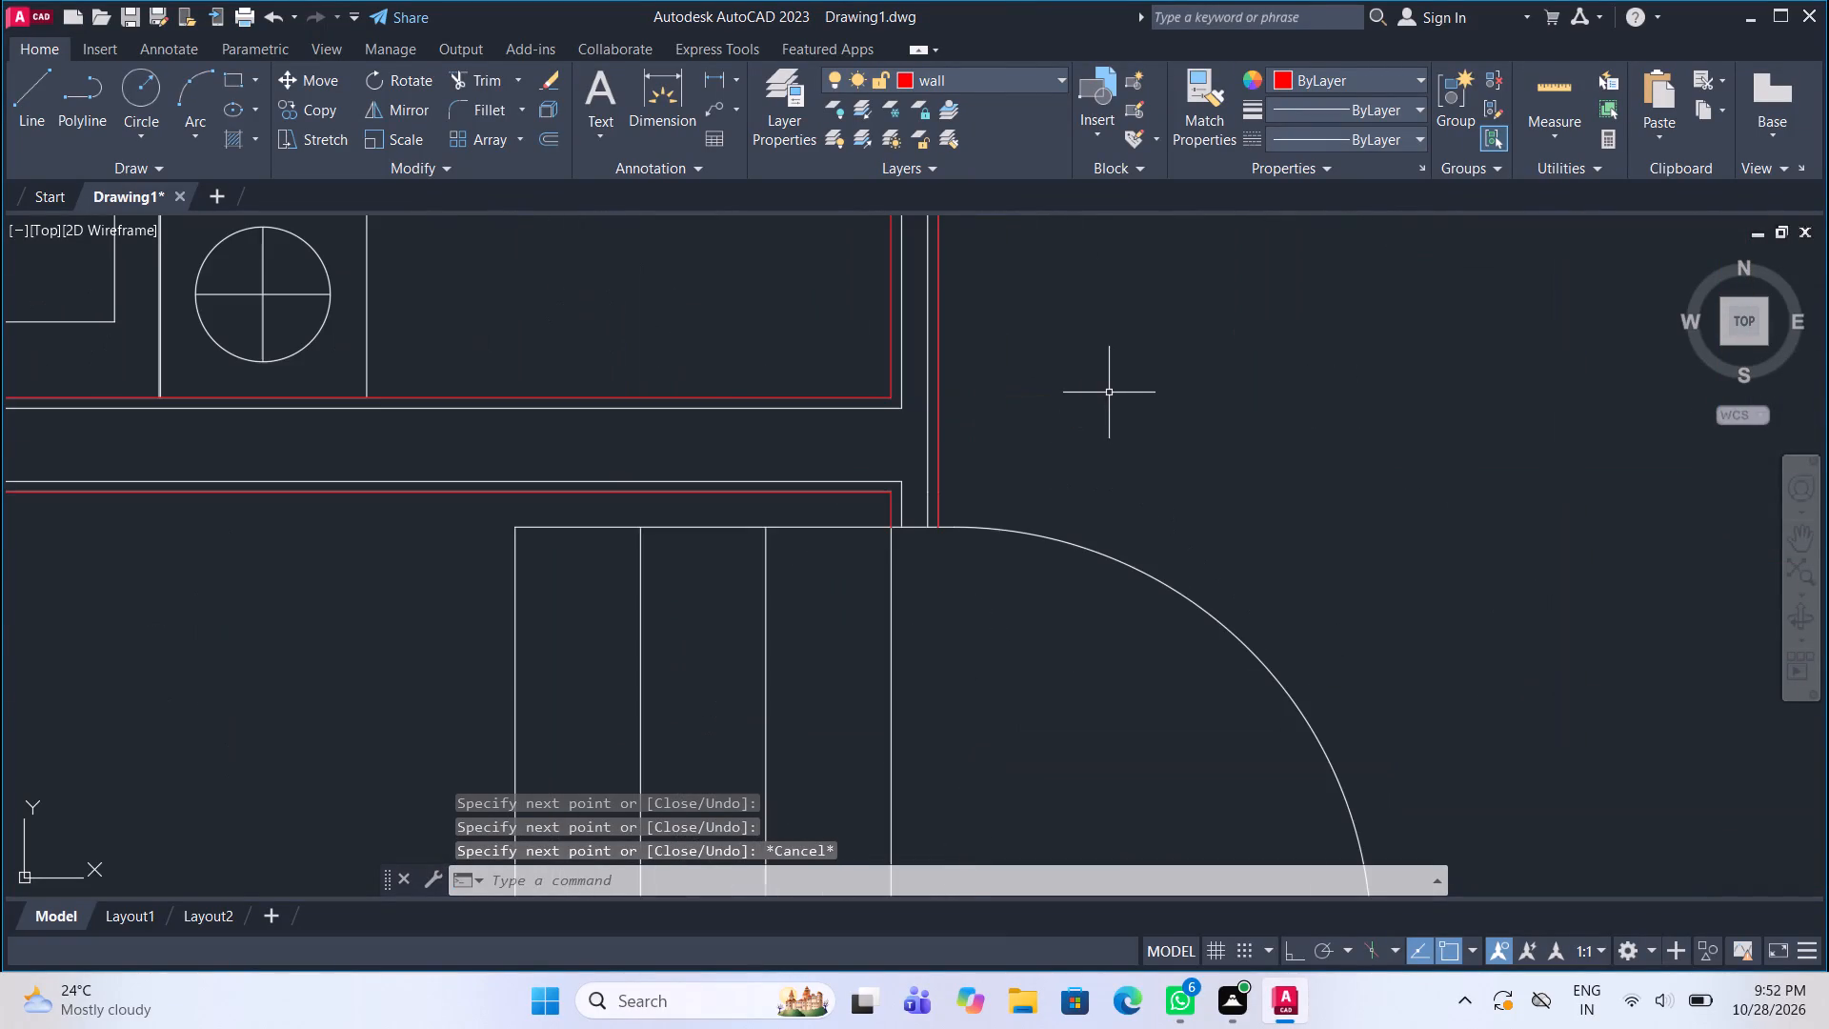
{"action": "scroll", "coordinate": [914, 443], "scroll_direction": "down", "scroll_amount": 3}
{"action": "middle_click_drag", "start_coordinate": [908, 351], "coordinate": [912, 578]}
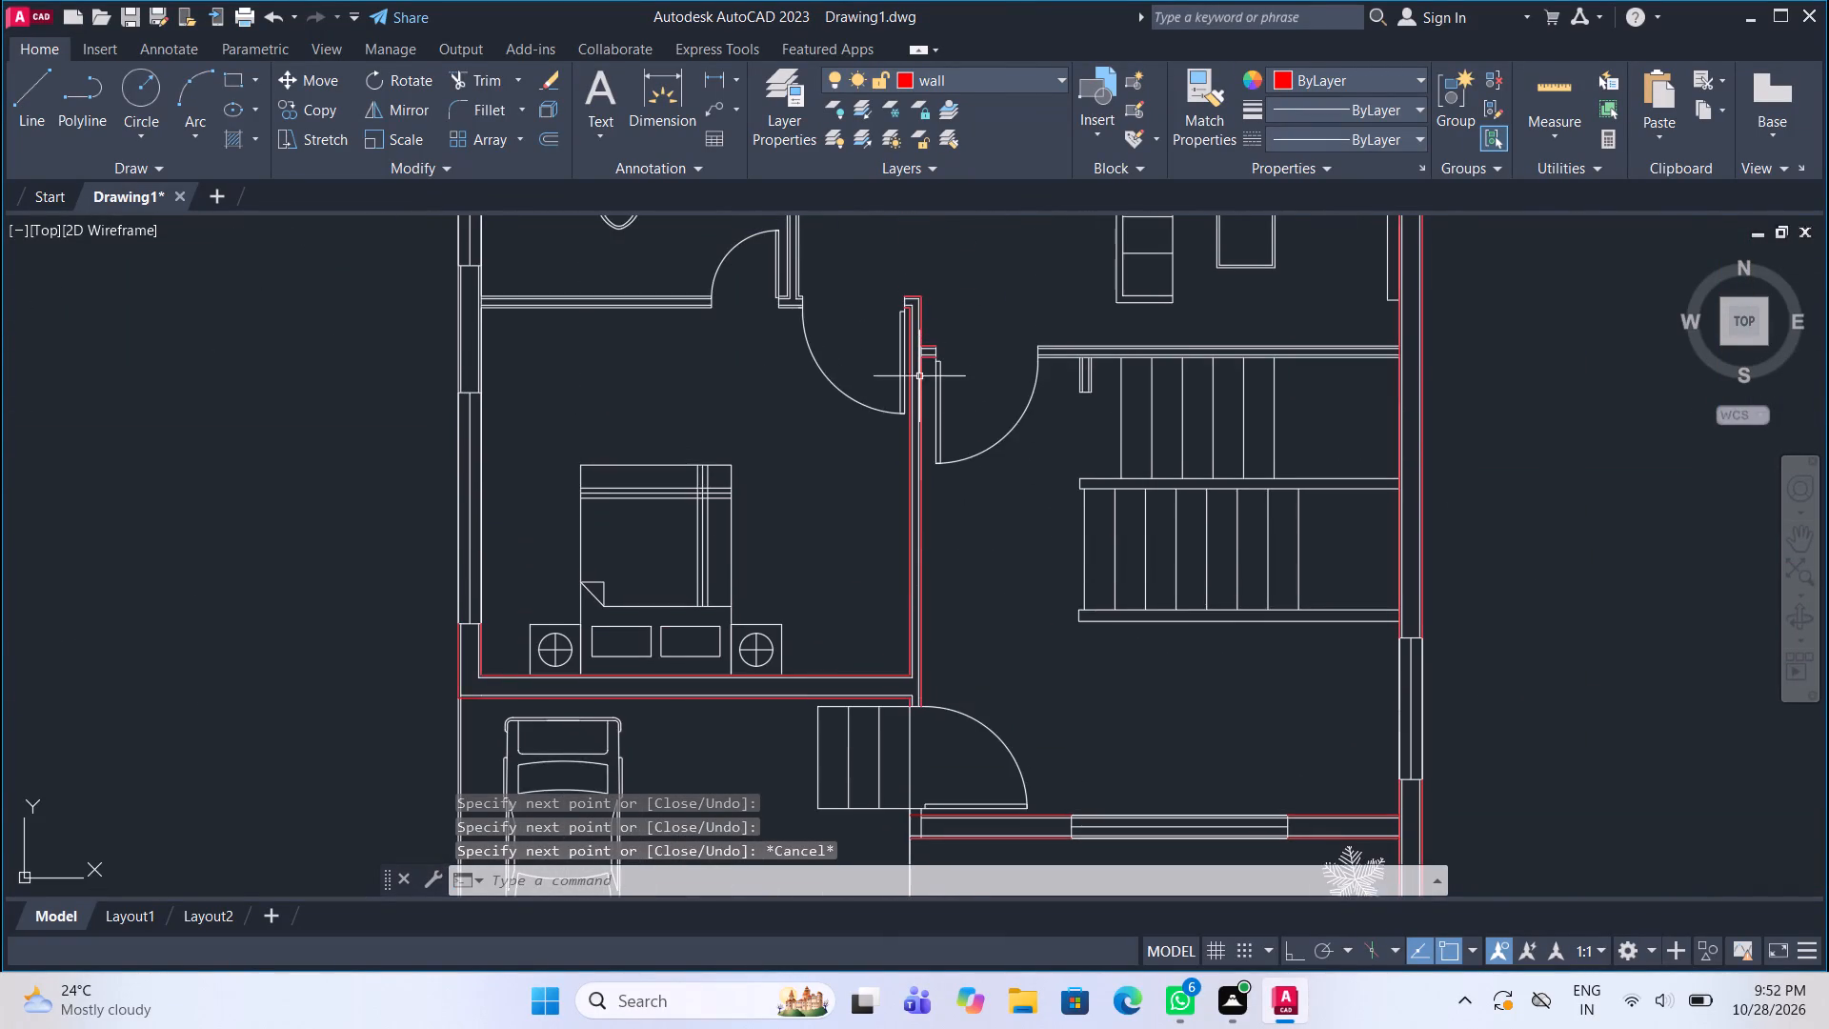
{"action": "scroll", "coordinate": [918, 361], "scroll_direction": "up", "scroll_amount": 4}
{"action": "scroll", "coordinate": [933, 273], "scroll_direction": "up", "scroll_amount": 2}
{"action": "middle_click_drag", "start_coordinate": [933, 273], "coordinate": [919, 373]}
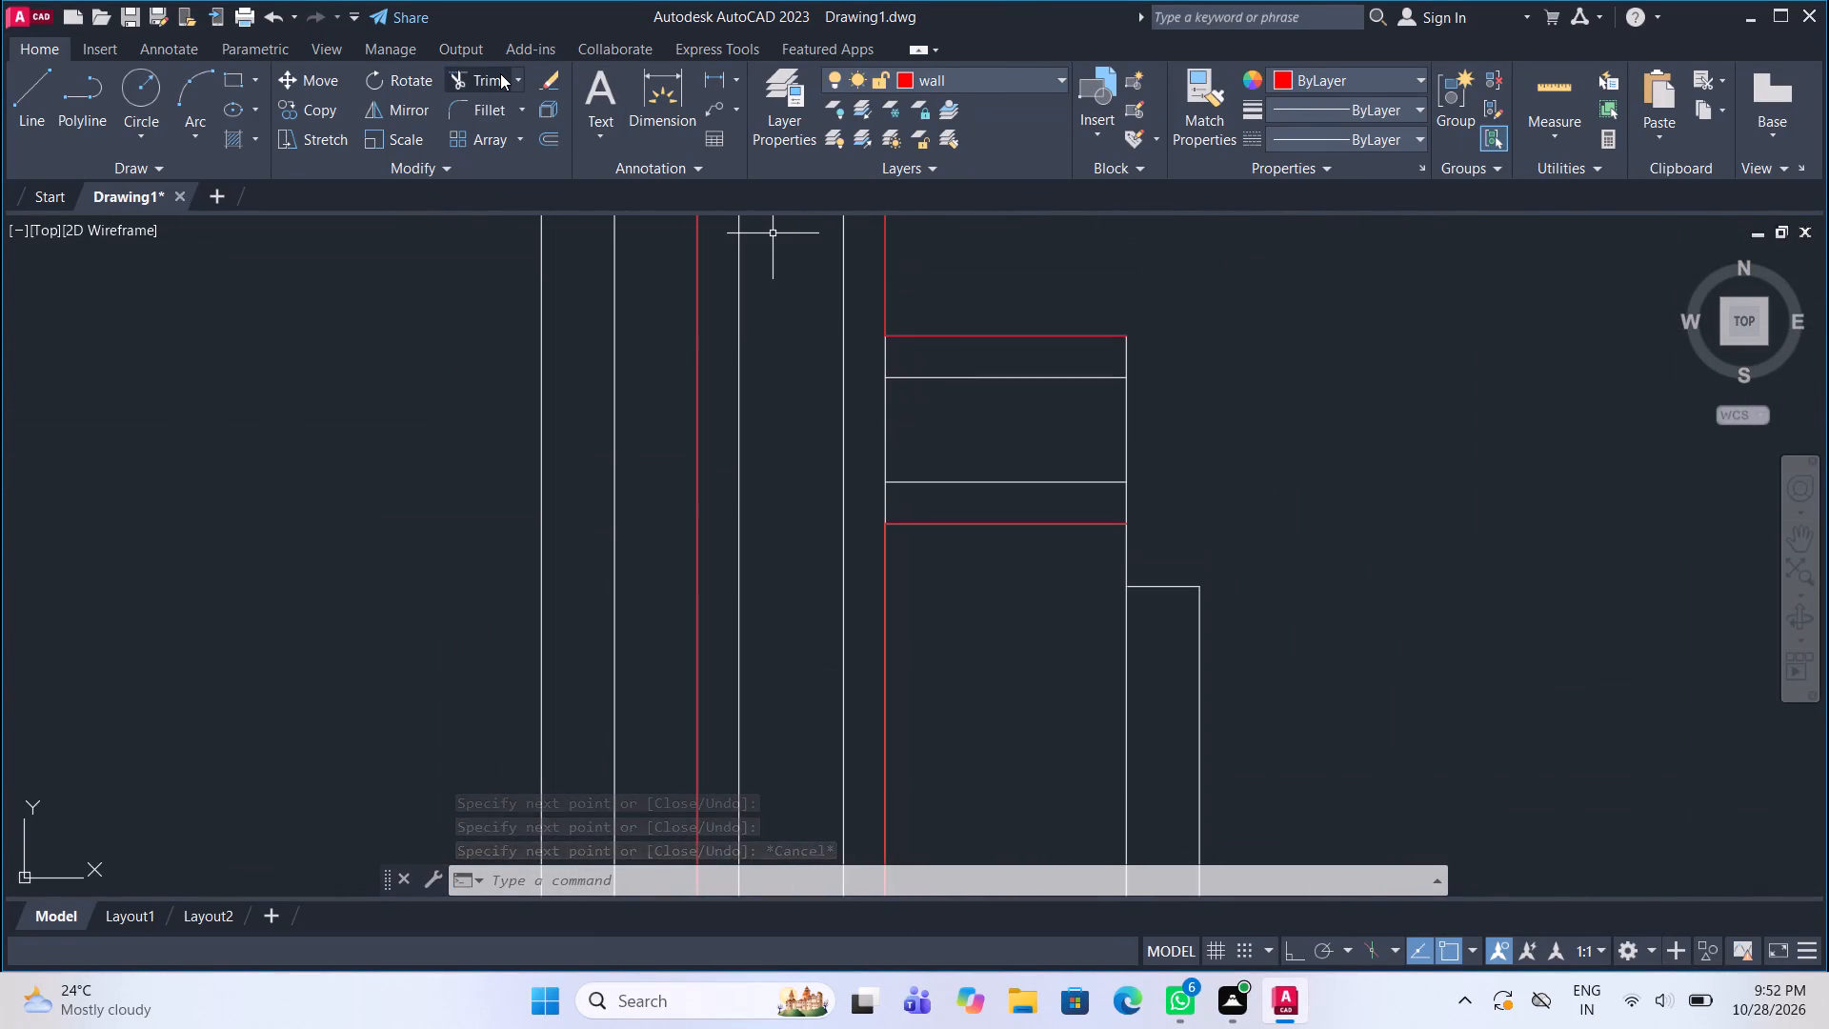
{"action": "left_click", "coordinate": [500, 73]}
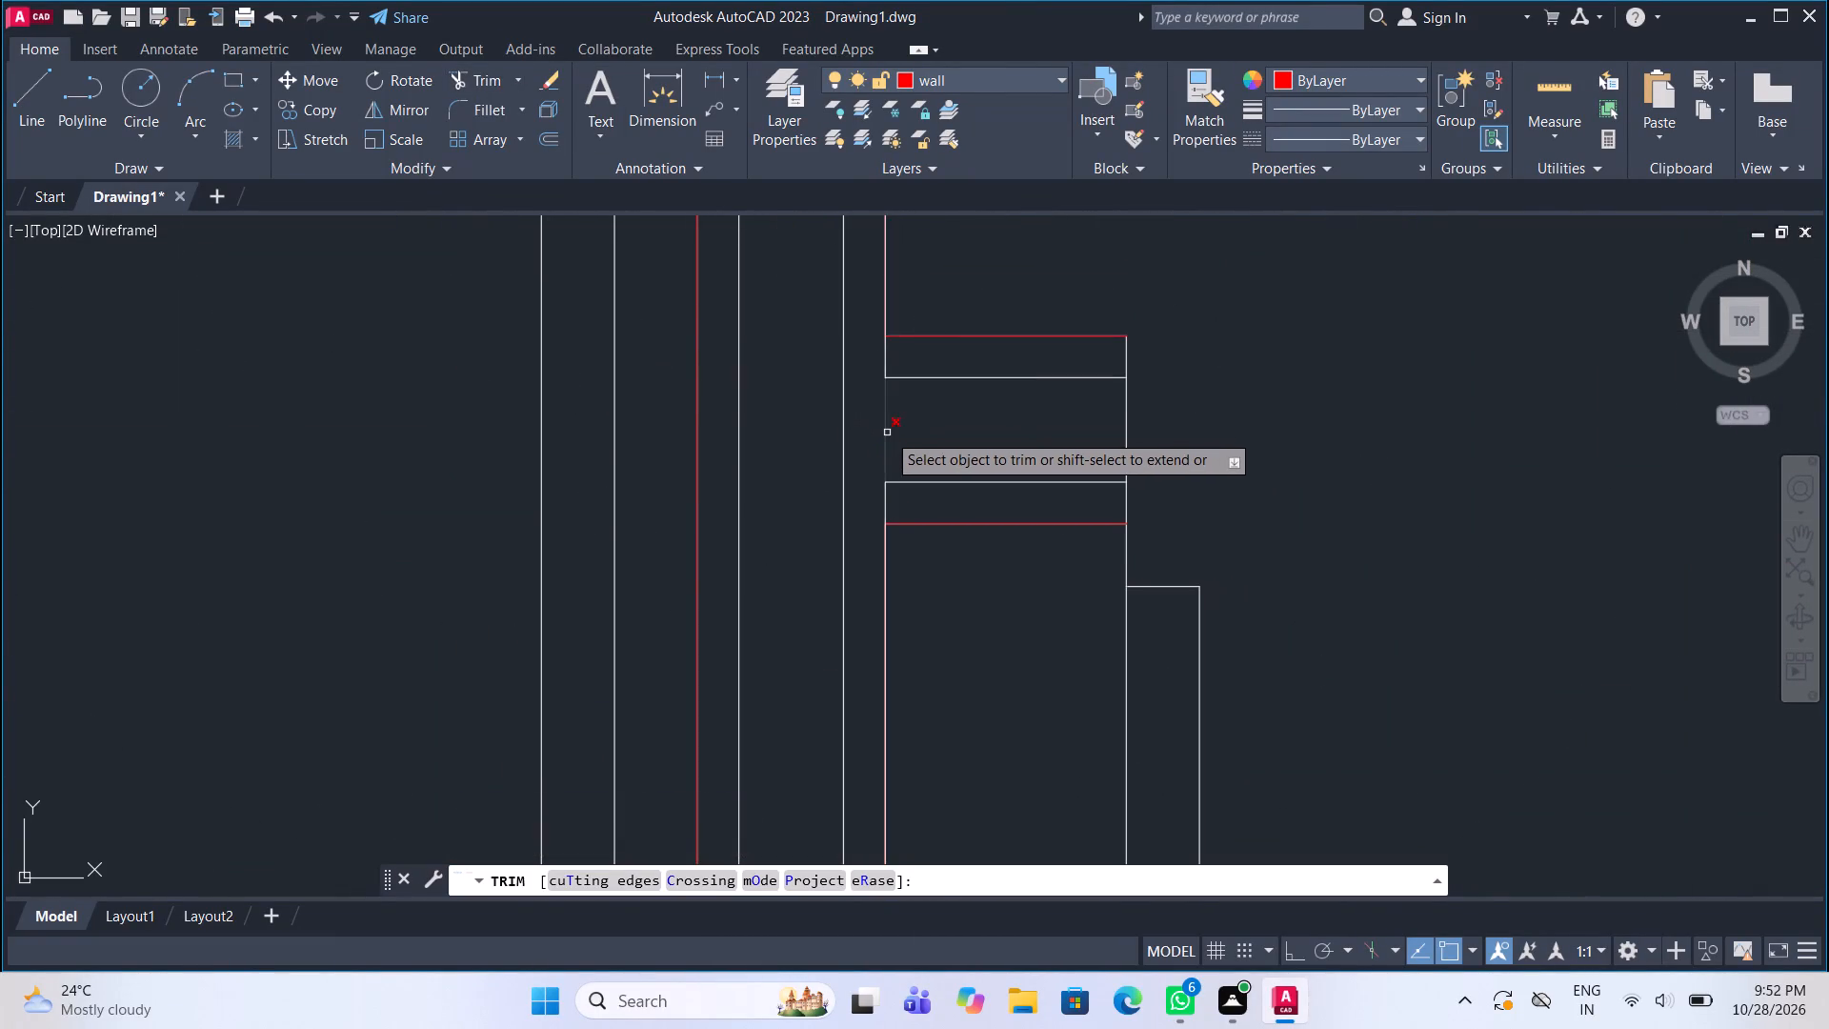
{"action": "left_click", "coordinate": [887, 433]}
{"action": "scroll", "coordinate": [767, 410], "scroll_direction": "down", "scroll_amount": 4}
{"action": "scroll", "coordinate": [799, 414], "scroll_direction": "up", "scroll_amount": 2}
{"action": "middle_click_drag", "start_coordinate": [798, 414], "coordinate": [792, 414]}
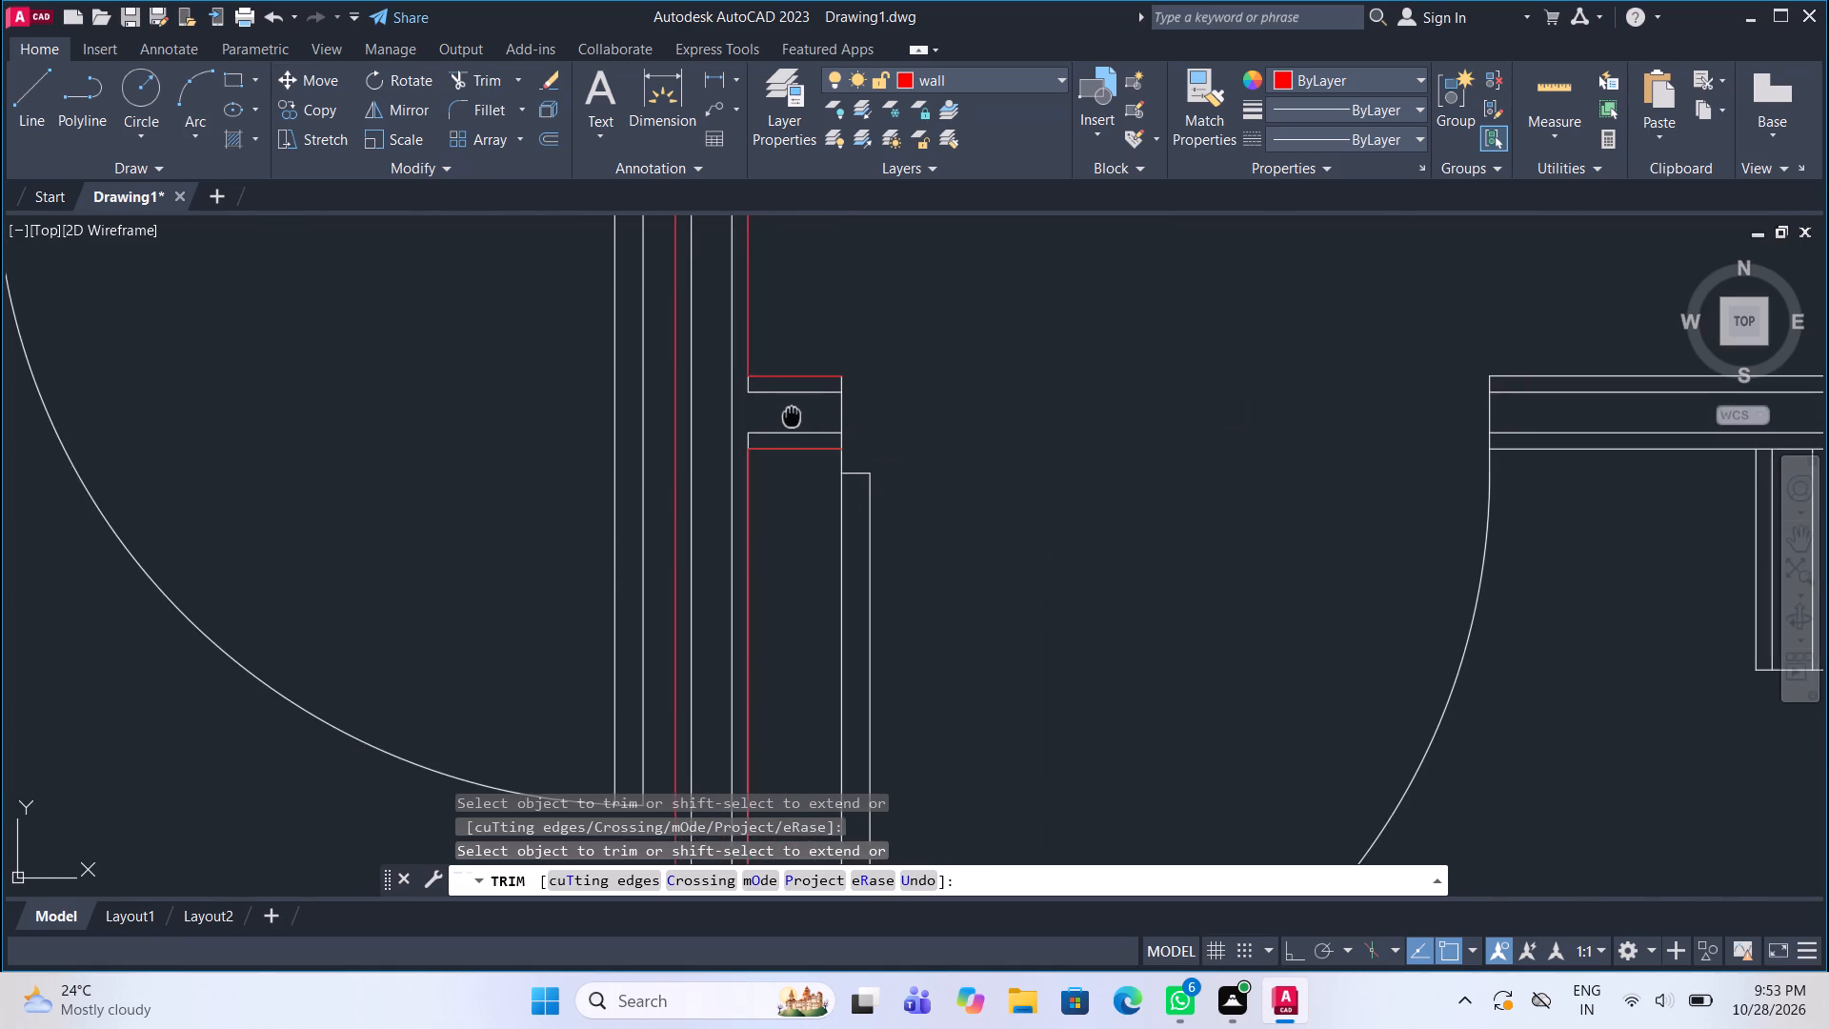
{"action": "middle_click_drag", "start_coordinate": [792, 414], "coordinate": [796, 438]}
{"action": "scroll", "coordinate": [792, 414], "scroll_direction": "up", "scroll_amount": 1}
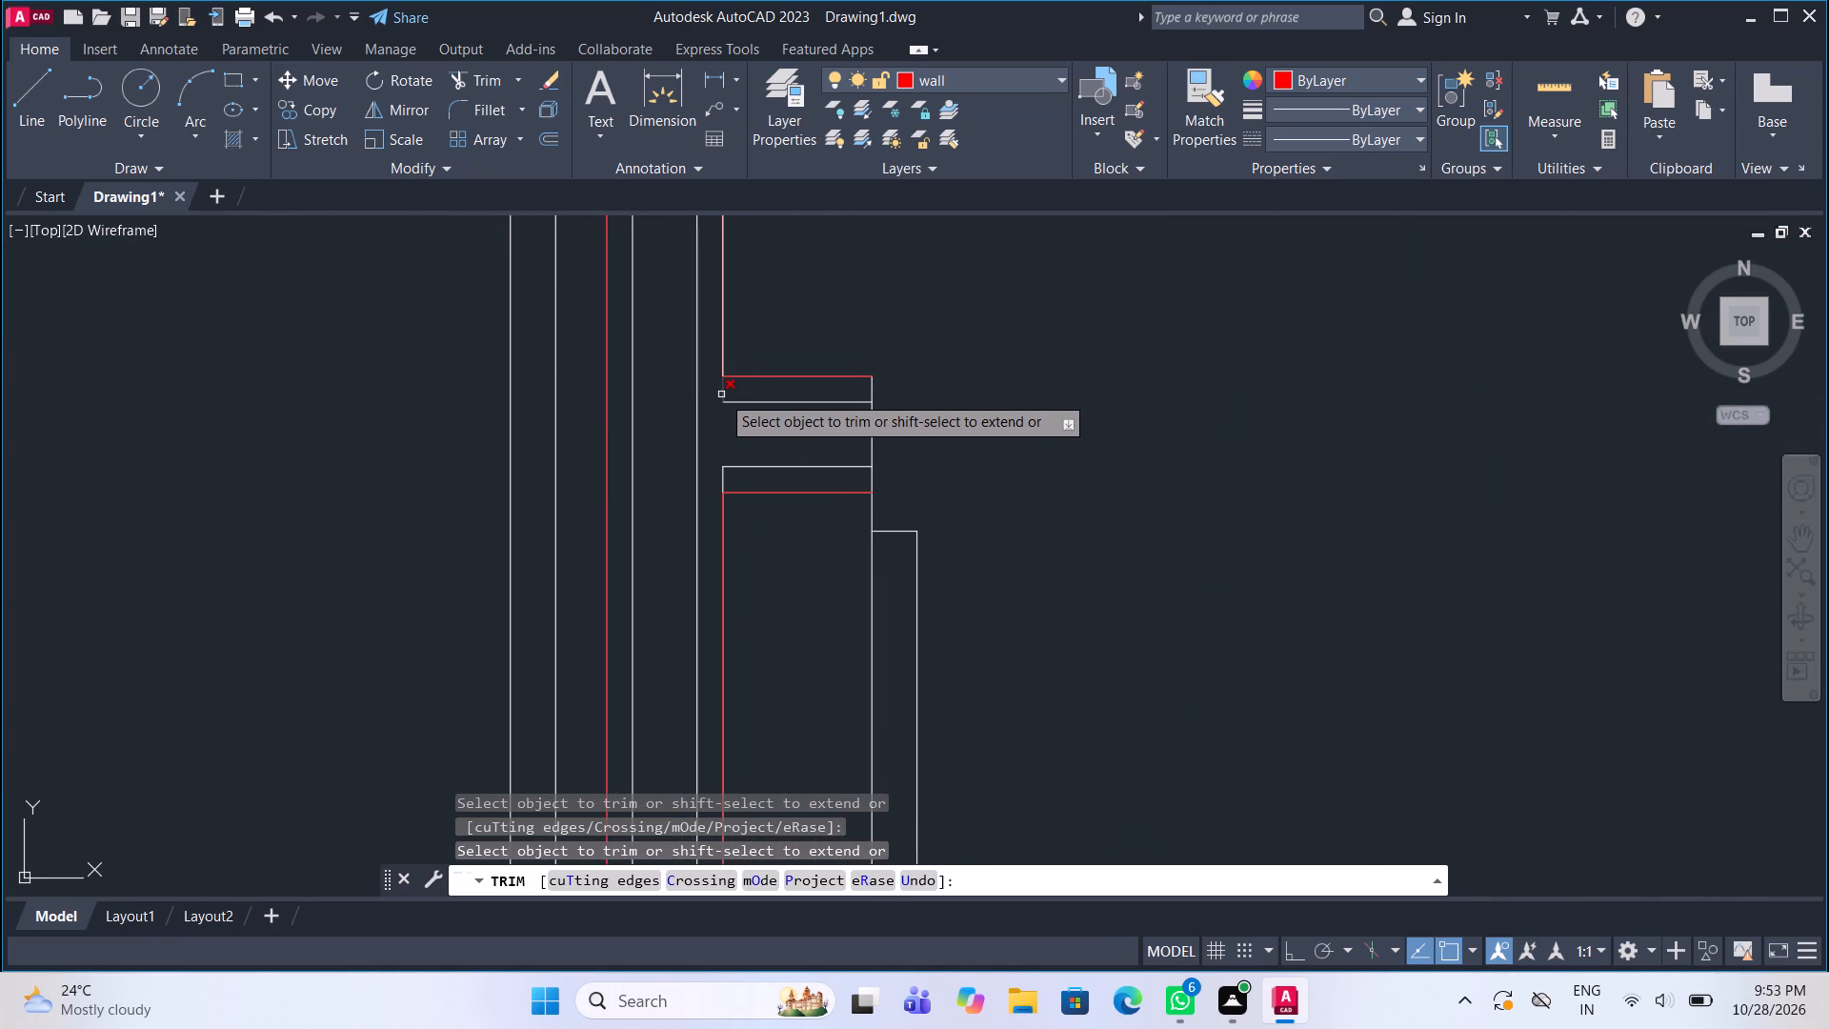
{"action": "left_click", "coordinate": [721, 394]}
{"action": "left_click", "coordinate": [726, 477]}
{"action": "key", "text": "Escape"}
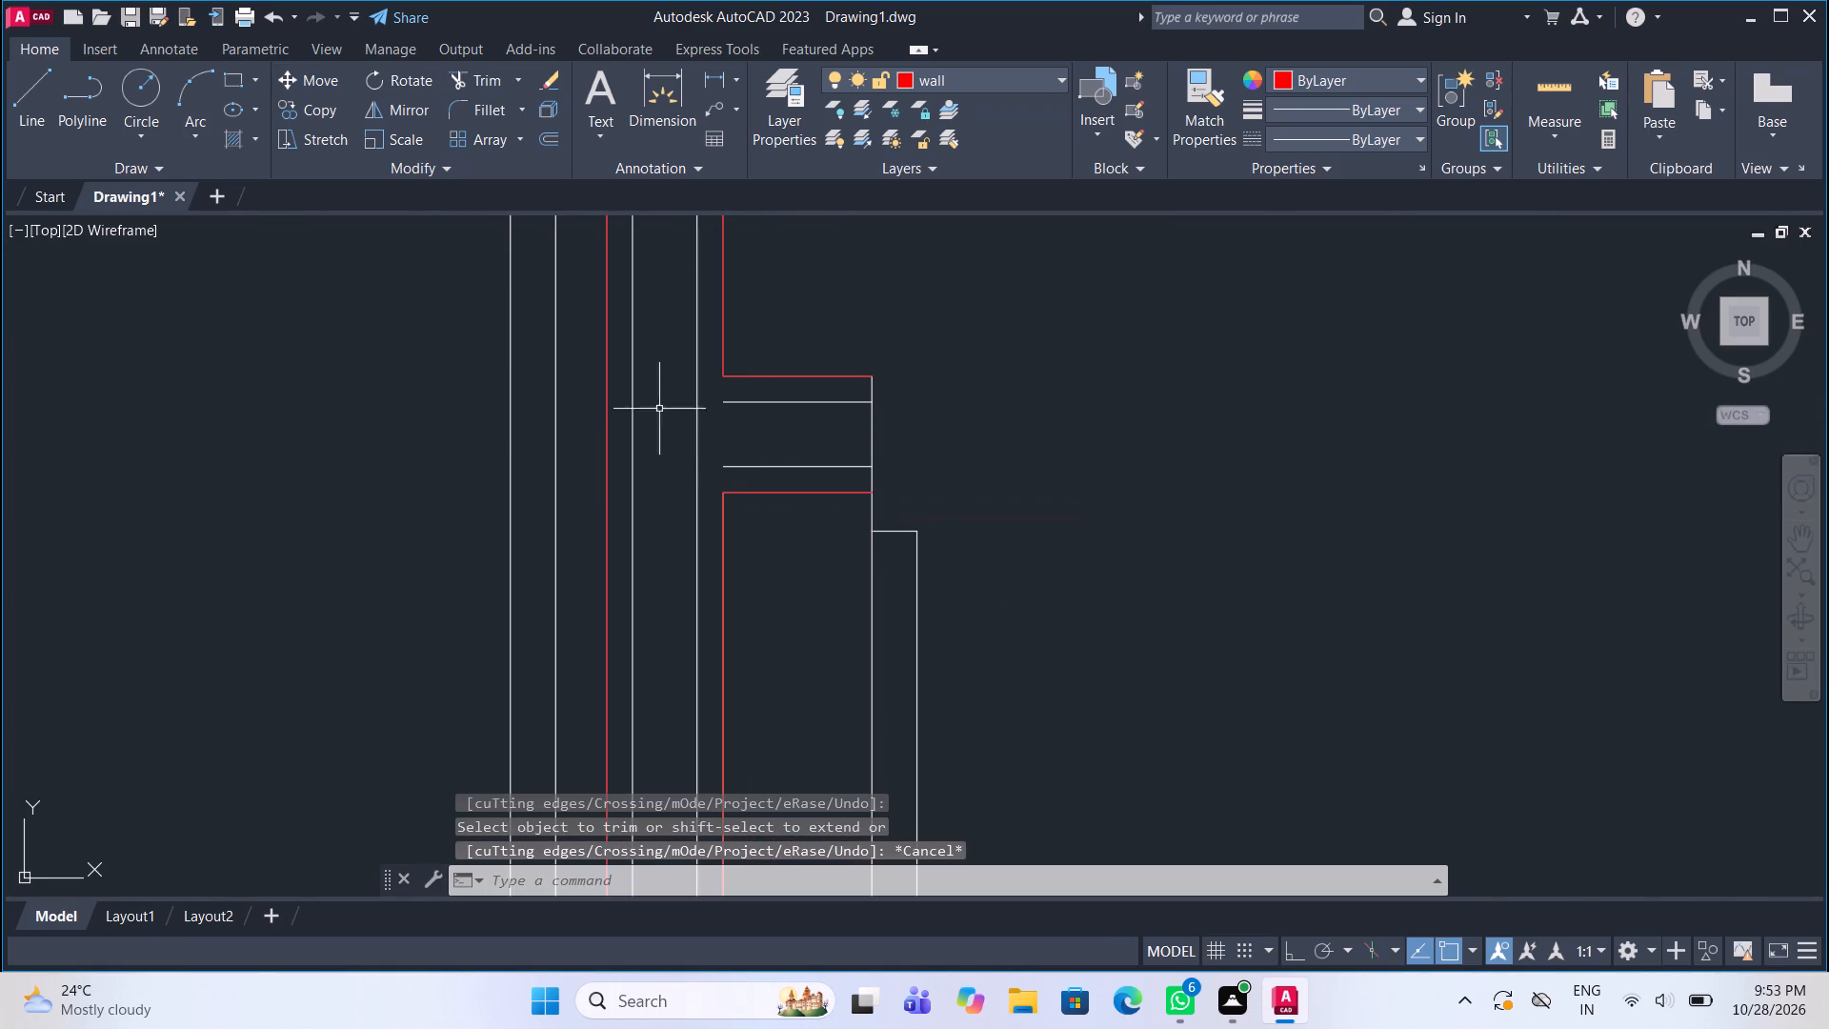
Stretch the wall ends of the stub's two inner white lines to meet the main wall's inner white line.
{"action": "left_click", "coordinate": [753, 462]}
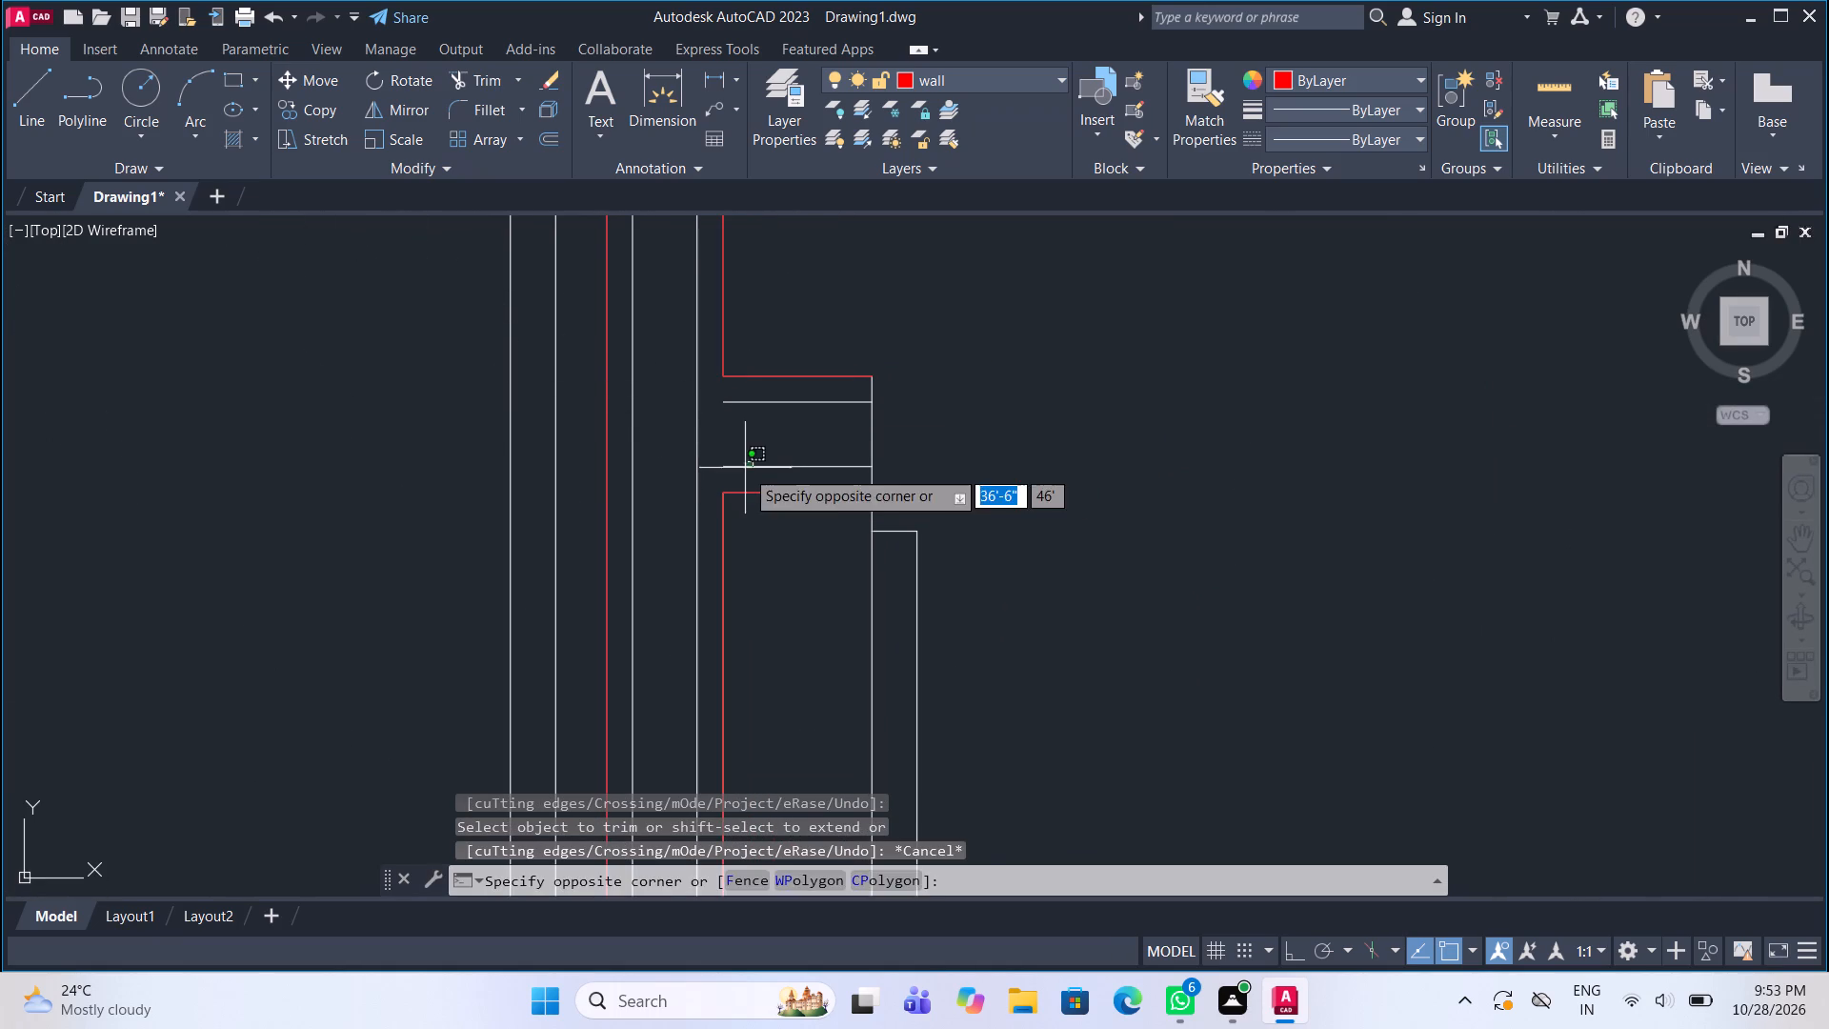
{"action": "left_click", "coordinate": [739, 473]}
{"action": "left_click", "coordinate": [745, 400]}
{"action": "left_click", "coordinate": [722, 403]}
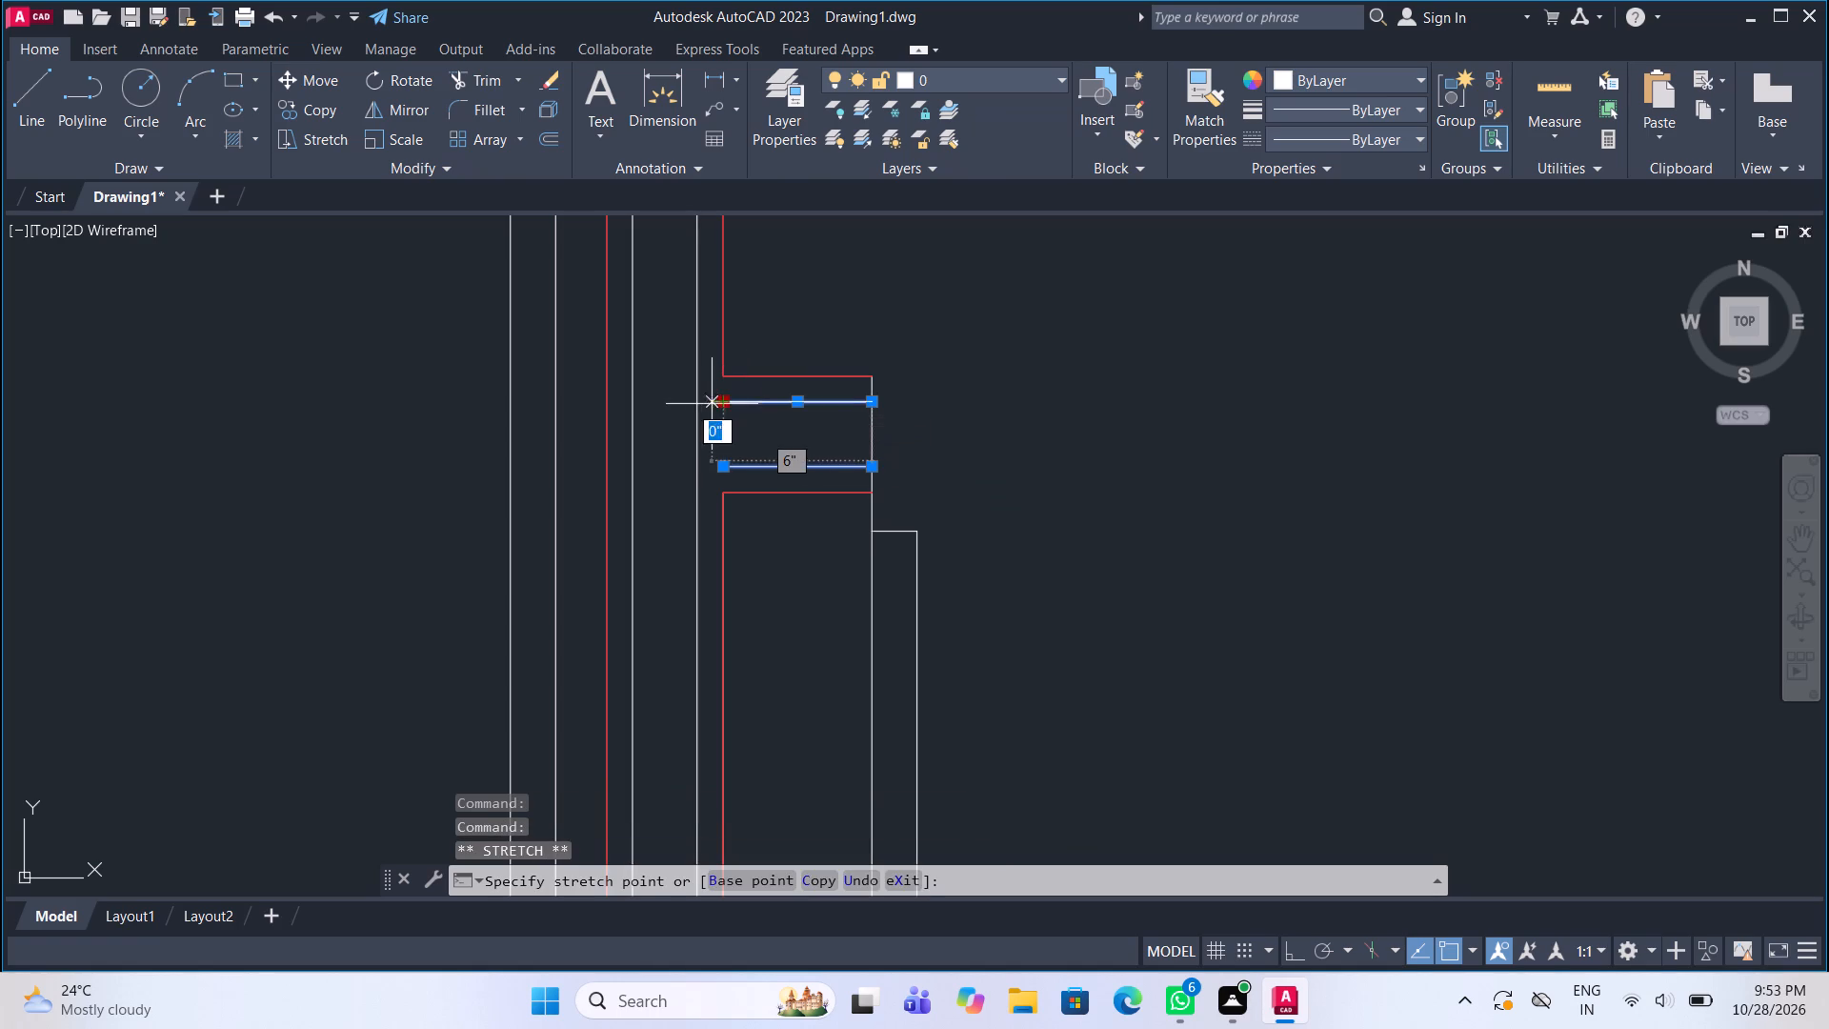
{"action": "left_click", "coordinate": [703, 405]}
{"action": "left_click", "coordinate": [727, 470]}
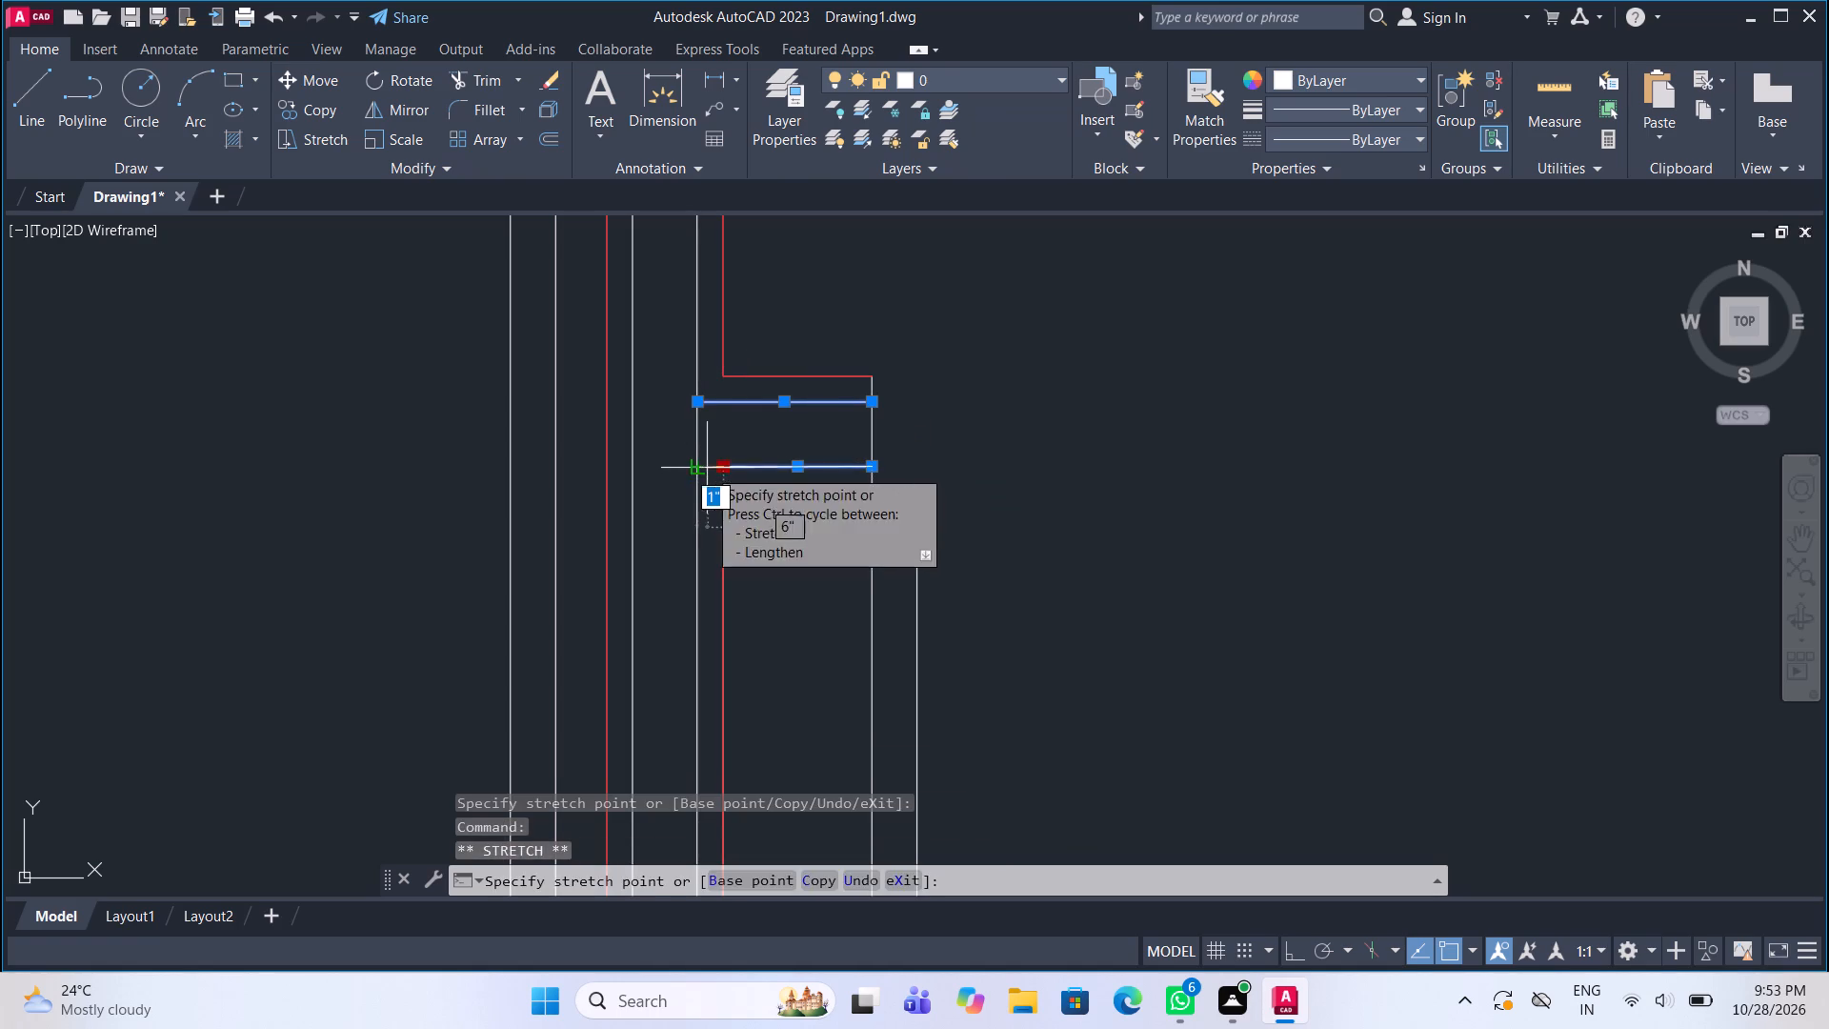
{"action": "left_click", "coordinate": [707, 468]}
{"action": "key", "text": "Escape"}
Trim the main wall's inner white line between the stub's two inner lines to open the junction.
{"action": "left_click", "coordinate": [451, 82]}
{"action": "left_click_drag", "start_coordinate": [702, 422], "coordinate": [693, 422]}
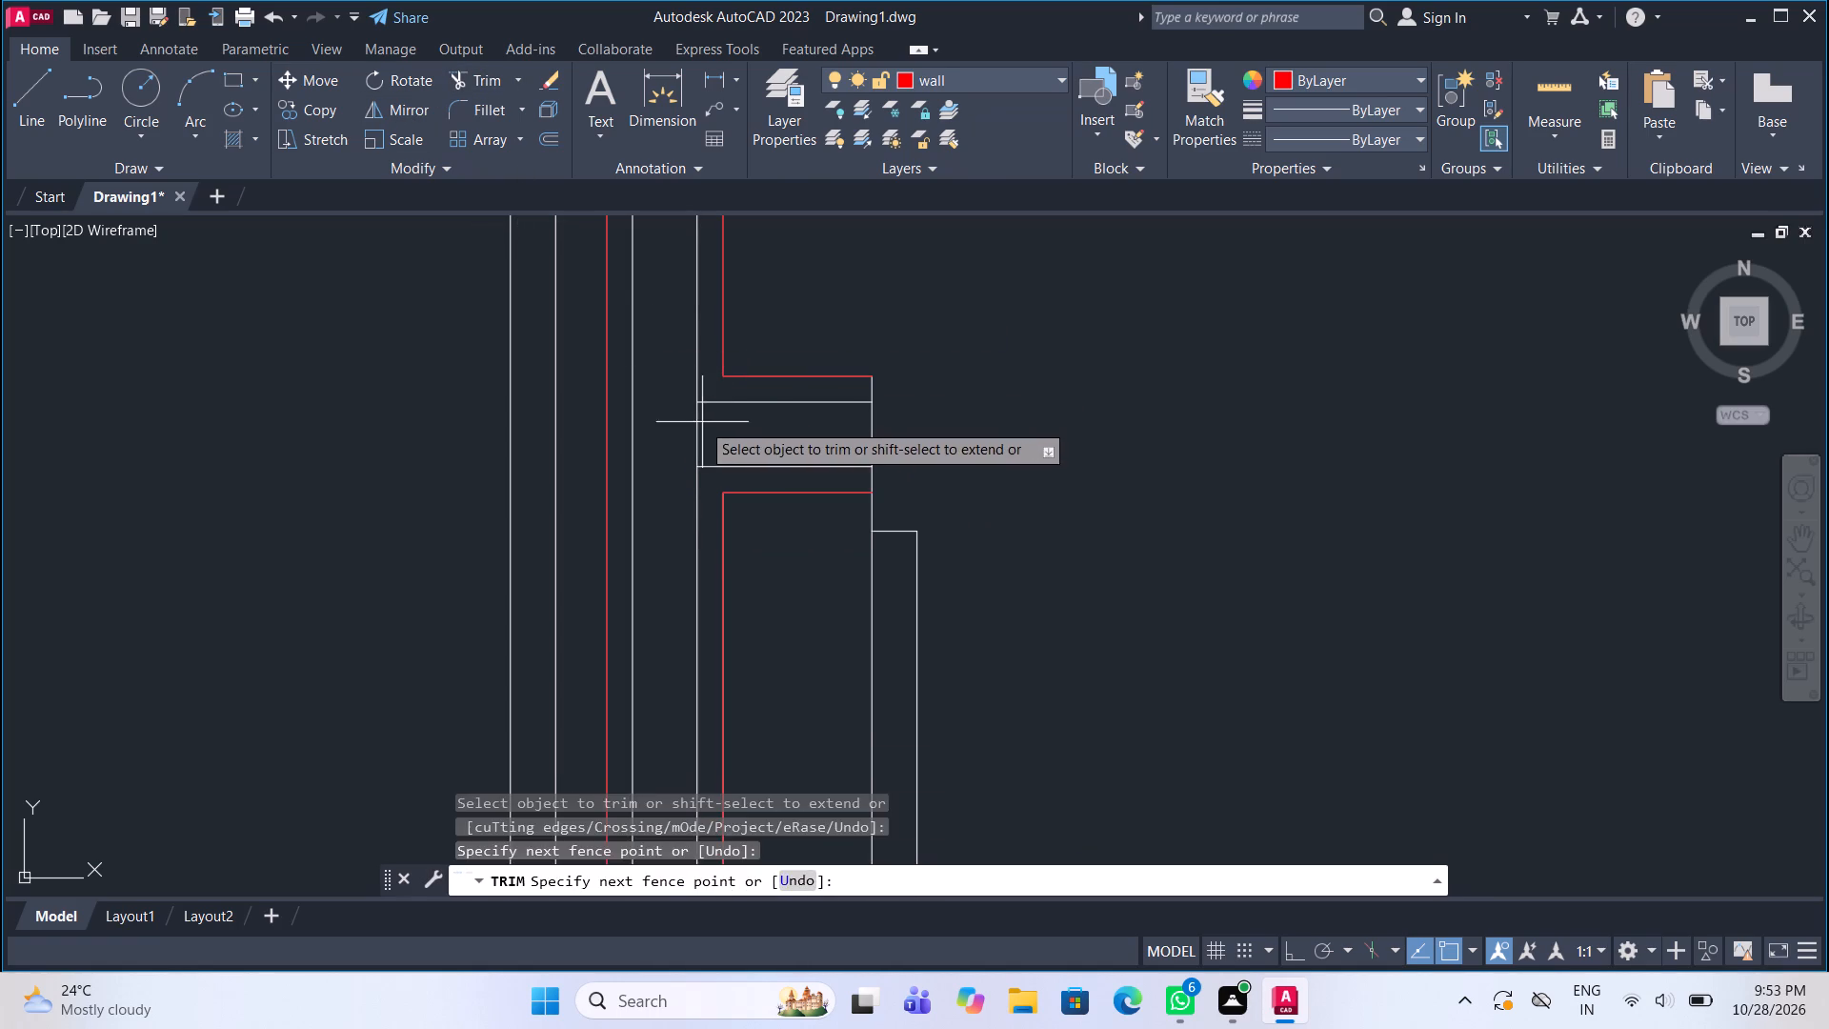
{"action": "left_click_drag", "start_coordinate": [693, 422], "coordinate": [683, 422]}
{"action": "key", "text": "Escape"}
Draw the left wall's outer face line about 4'-2" from the lower bedroom window's top jamb up to the bathroom window's bottom jamb.
{"action": "scroll", "coordinate": [681, 434], "scroll_direction": "down", "scroll_amount": 5}
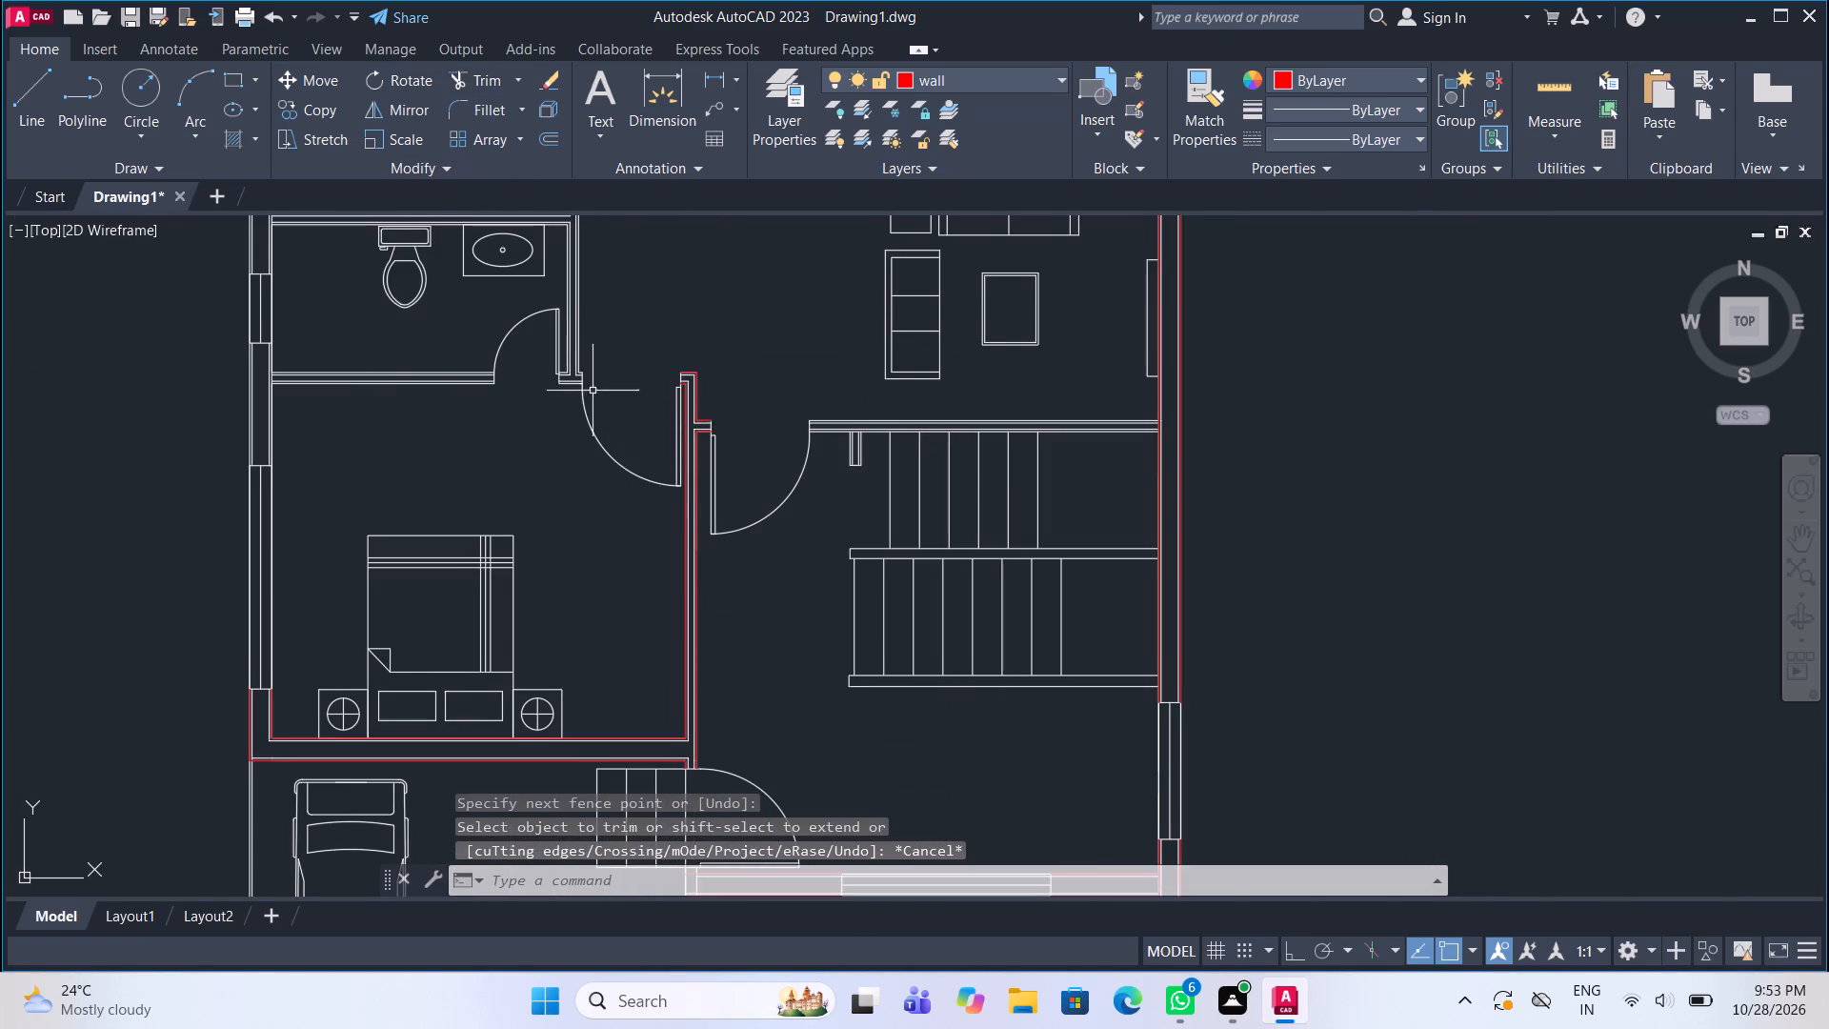
{"action": "middle_click_drag", "start_coordinate": [394, 382], "coordinate": [471, 422]}
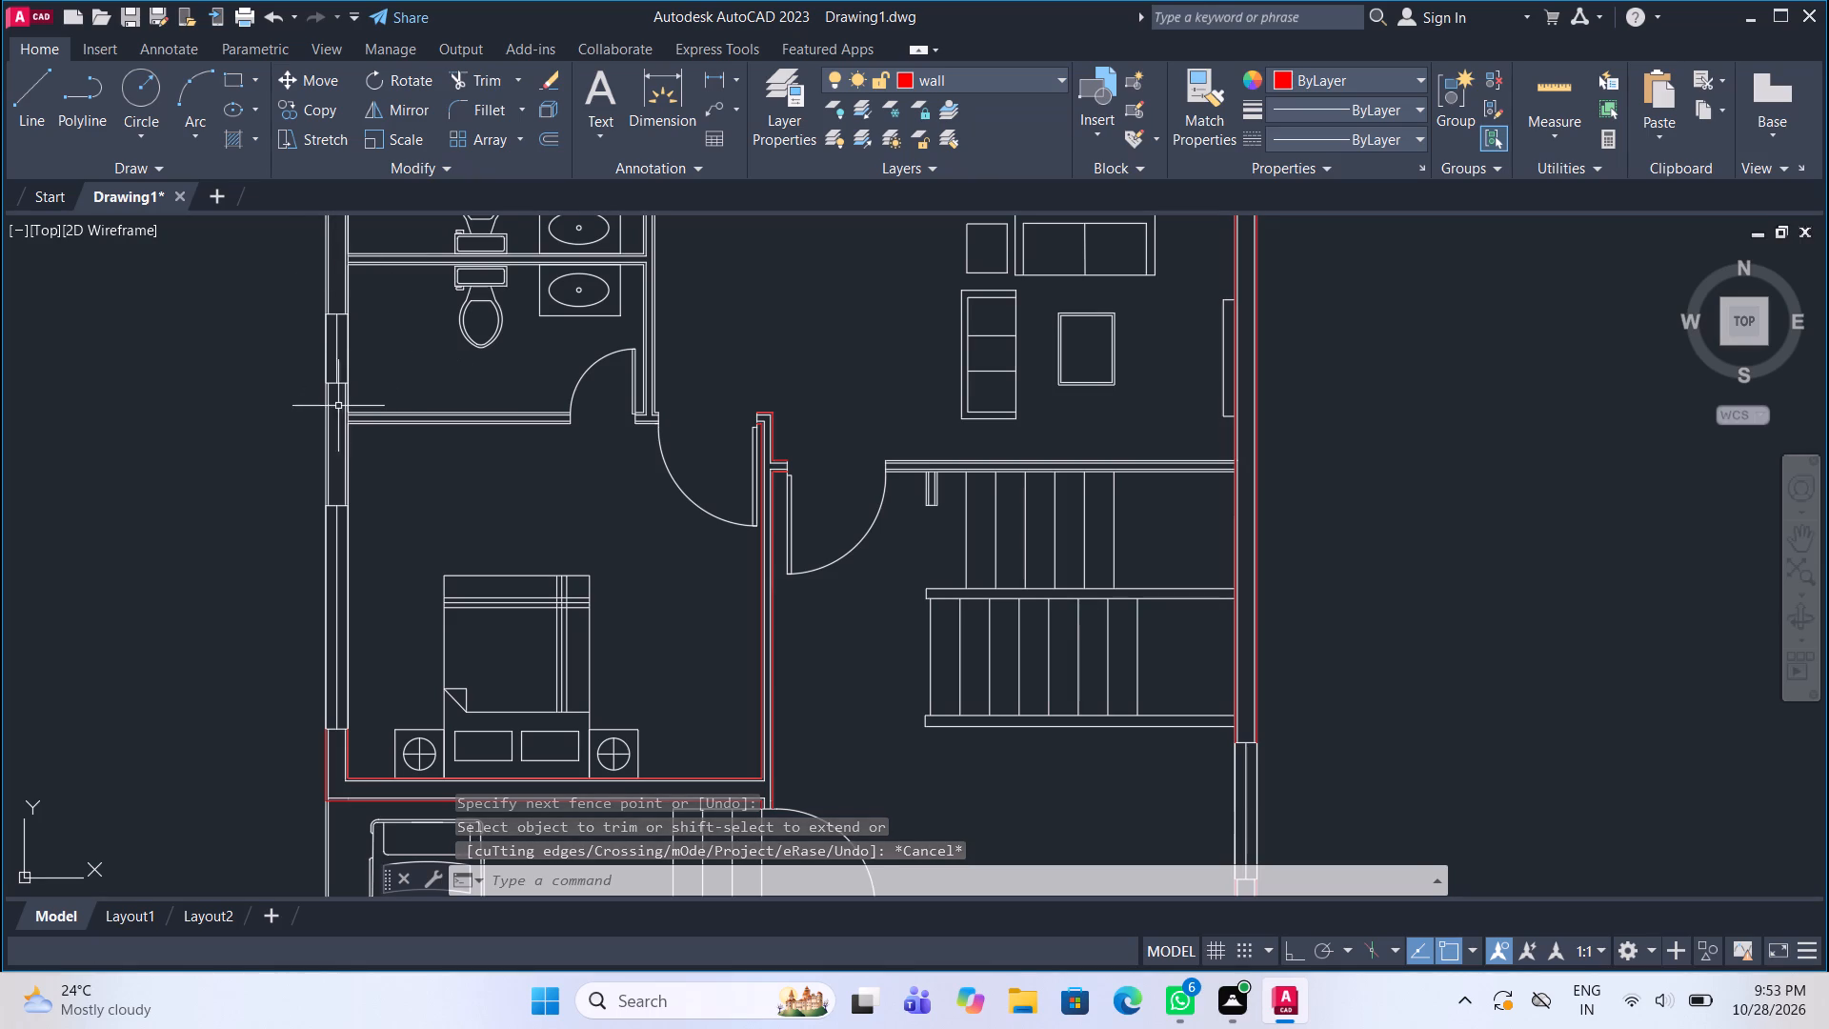
{"action": "scroll", "coordinate": [349, 421], "scroll_direction": "up", "scroll_amount": 3}
{"action": "middle_click_drag", "start_coordinate": [355, 420], "coordinate": [527, 358]}
{"action": "scroll", "coordinate": [527, 358], "scroll_direction": "down", "scroll_amount": 3}
{"action": "scroll", "coordinate": [513, 403], "scroll_direction": "up", "scroll_amount": 2}
{"action": "middle_click_drag", "start_coordinate": [513, 403], "coordinate": [507, 416]}
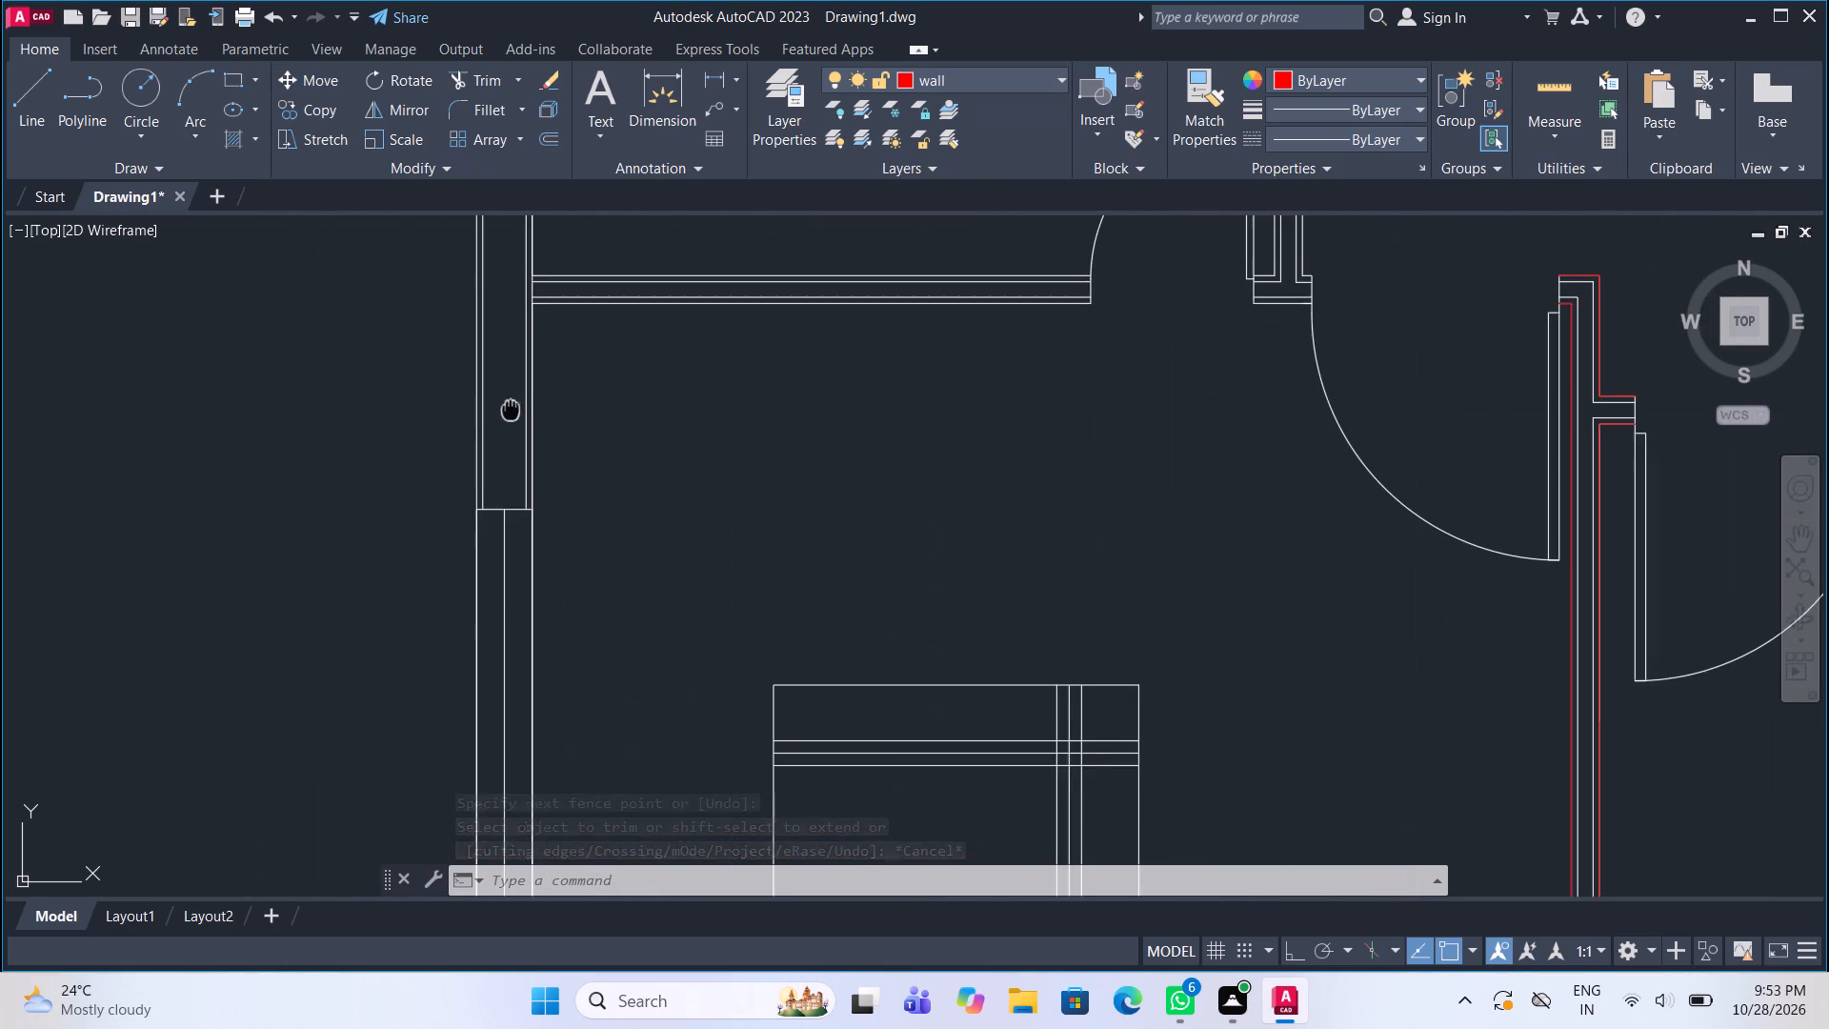
{"action": "middle_click_drag", "start_coordinate": [507, 416], "coordinate": [489, 454]}
{"action": "left_click", "coordinate": [32, 102]}
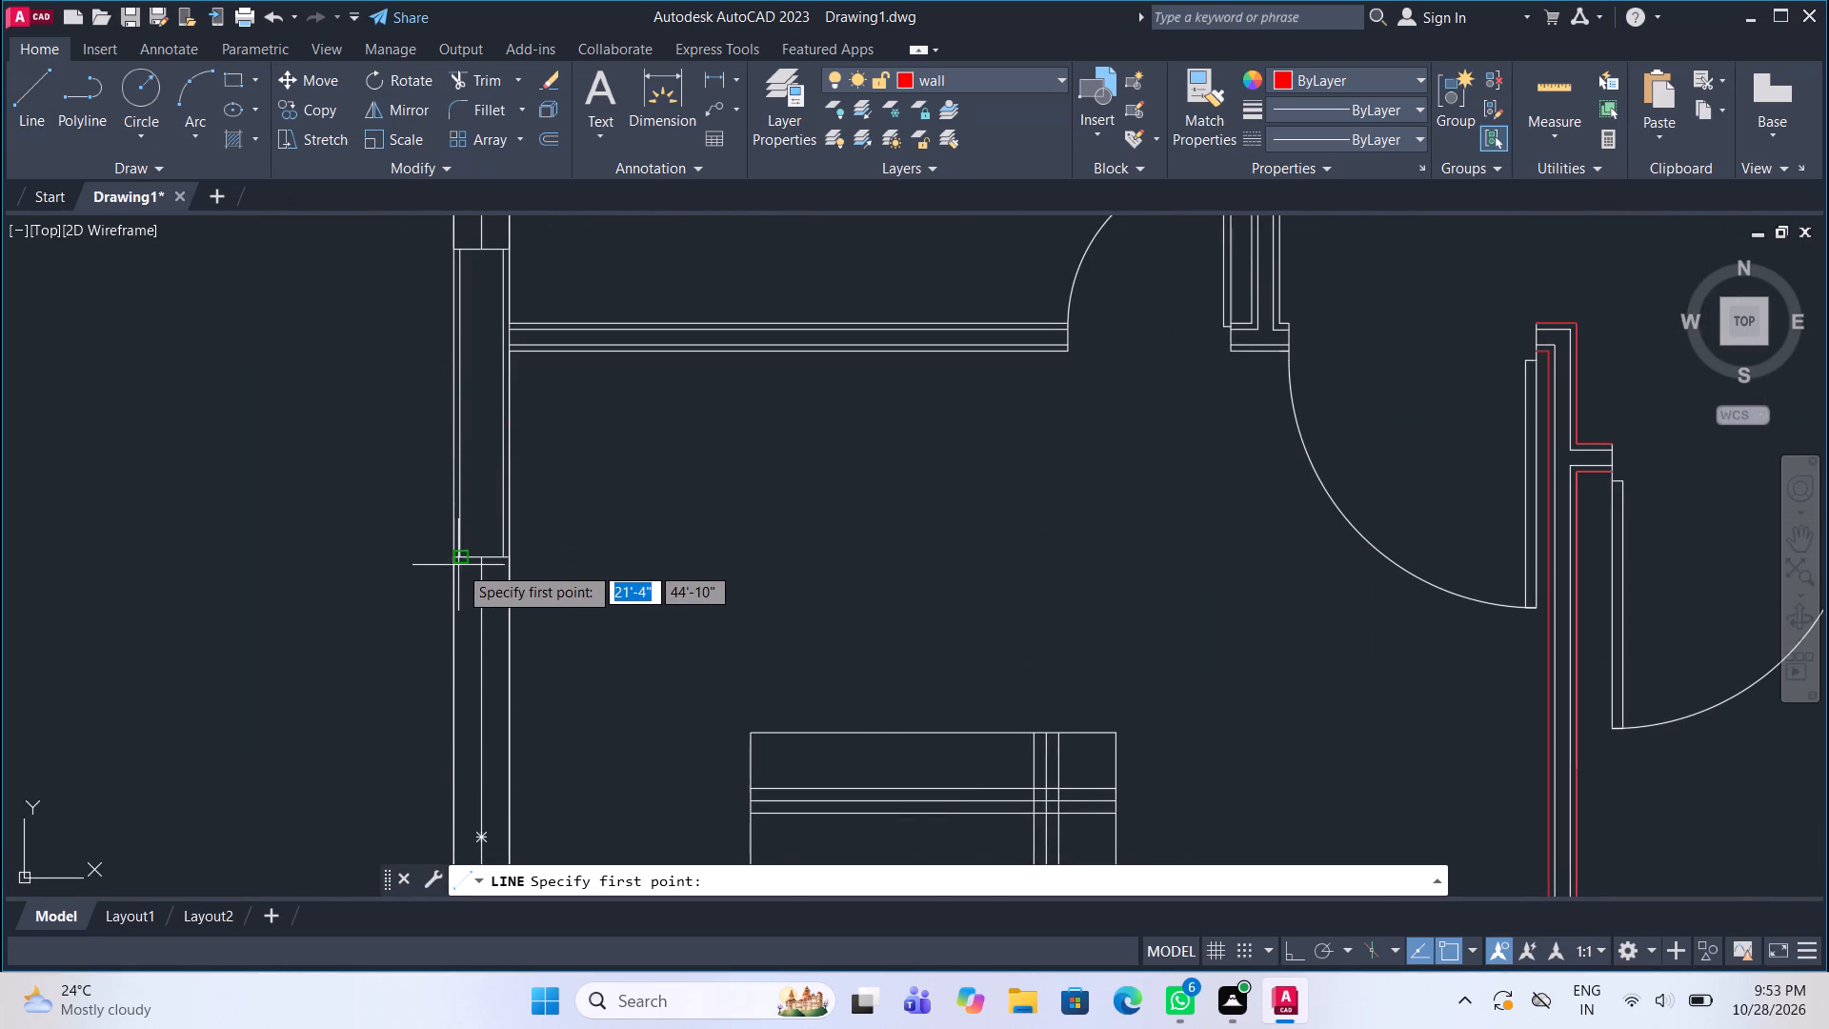
{"action": "scroll", "coordinate": [454, 564], "scroll_direction": "up", "scroll_amount": 3}
{"action": "left_click", "coordinate": [442, 541]}
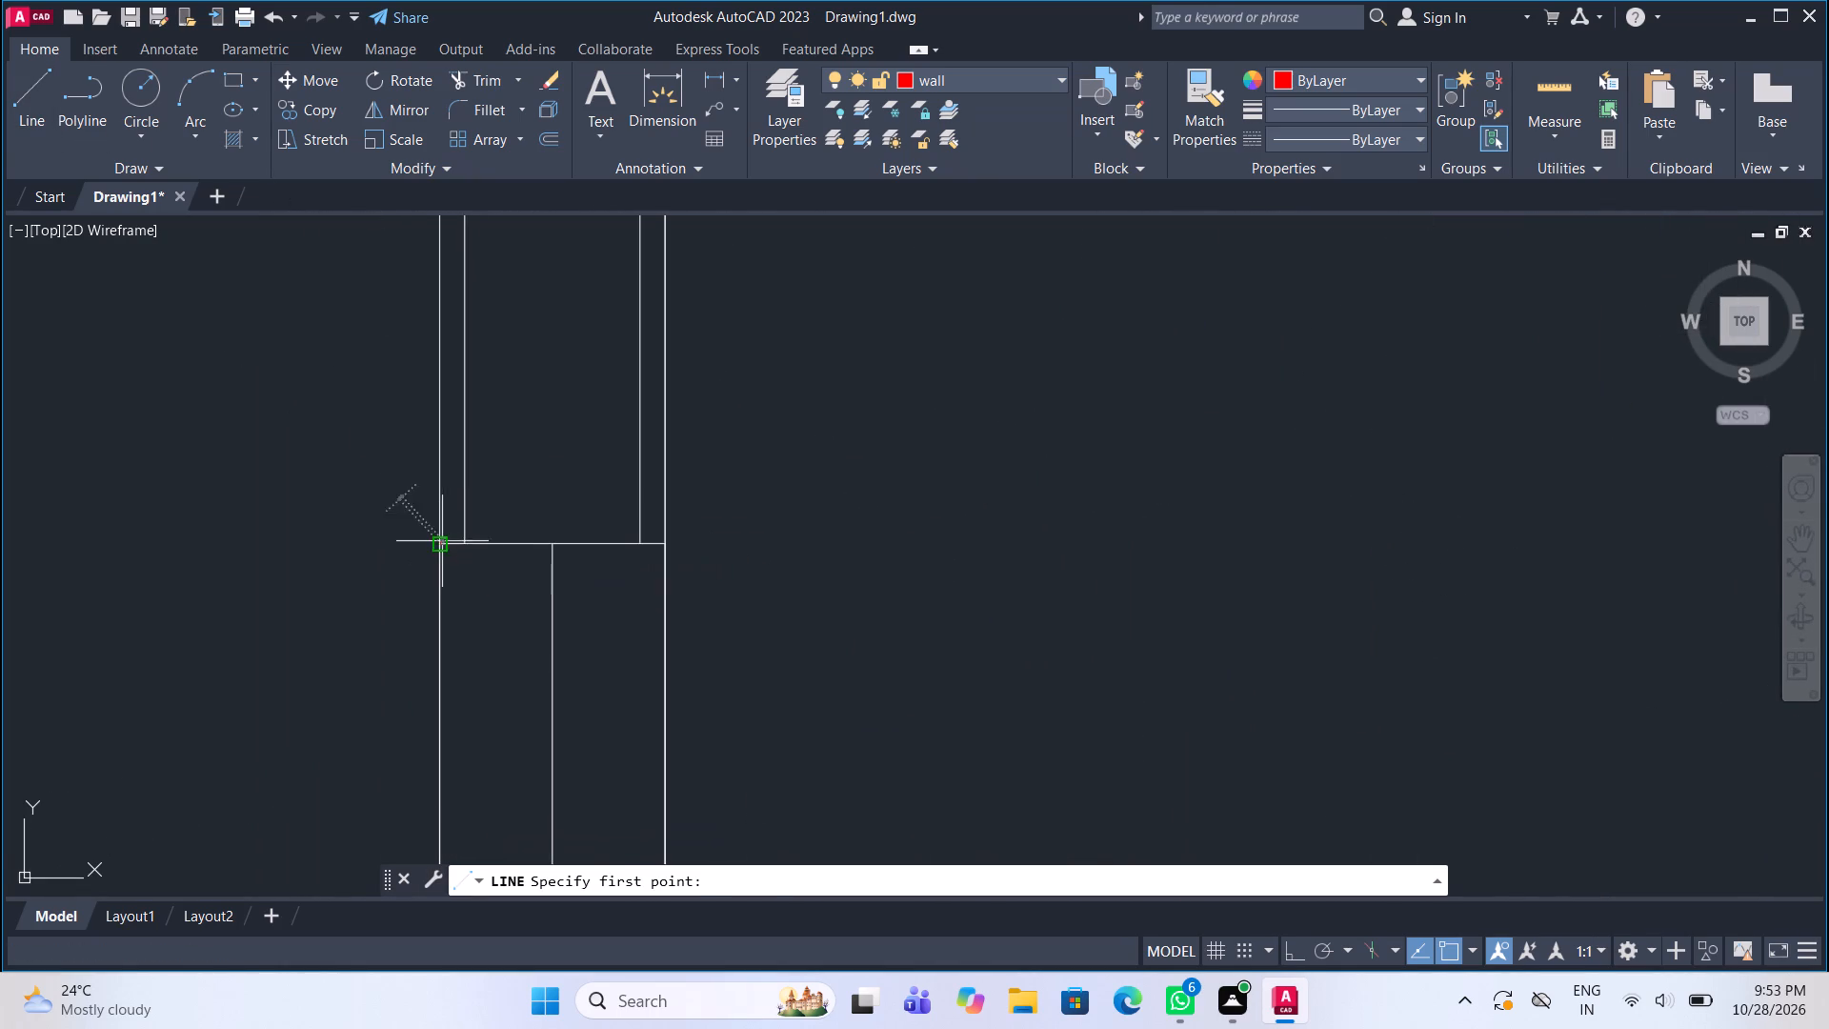
{"action": "scroll", "coordinate": [442, 541], "scroll_direction": "down", "scroll_amount": 3}
{"action": "scroll", "coordinate": [452, 233], "scroll_direction": "up", "scroll_amount": 2}
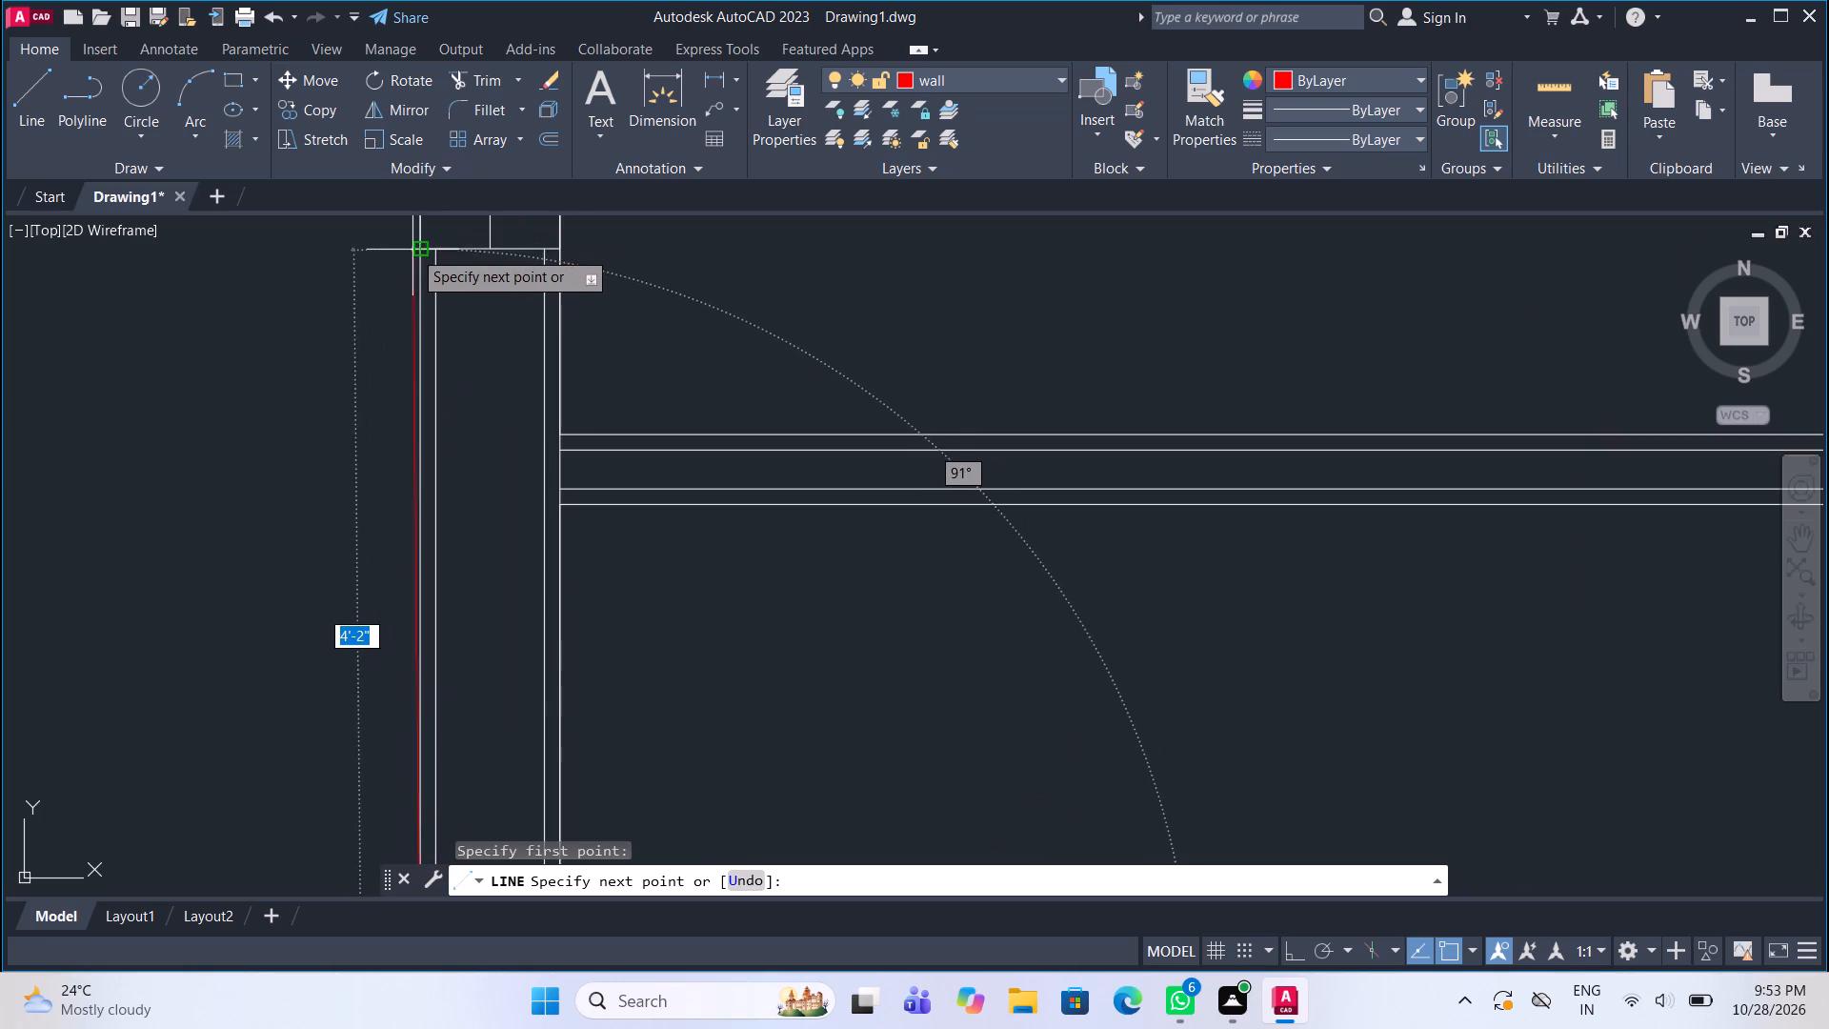
{"action": "left_click", "coordinate": [412, 250]}
Draw the left wall's inner face line about 4'-2" from the bathroom window's bottom jamb down to the bedroom window's top jamb.
{"action": "left_click", "coordinate": [19, 81]}
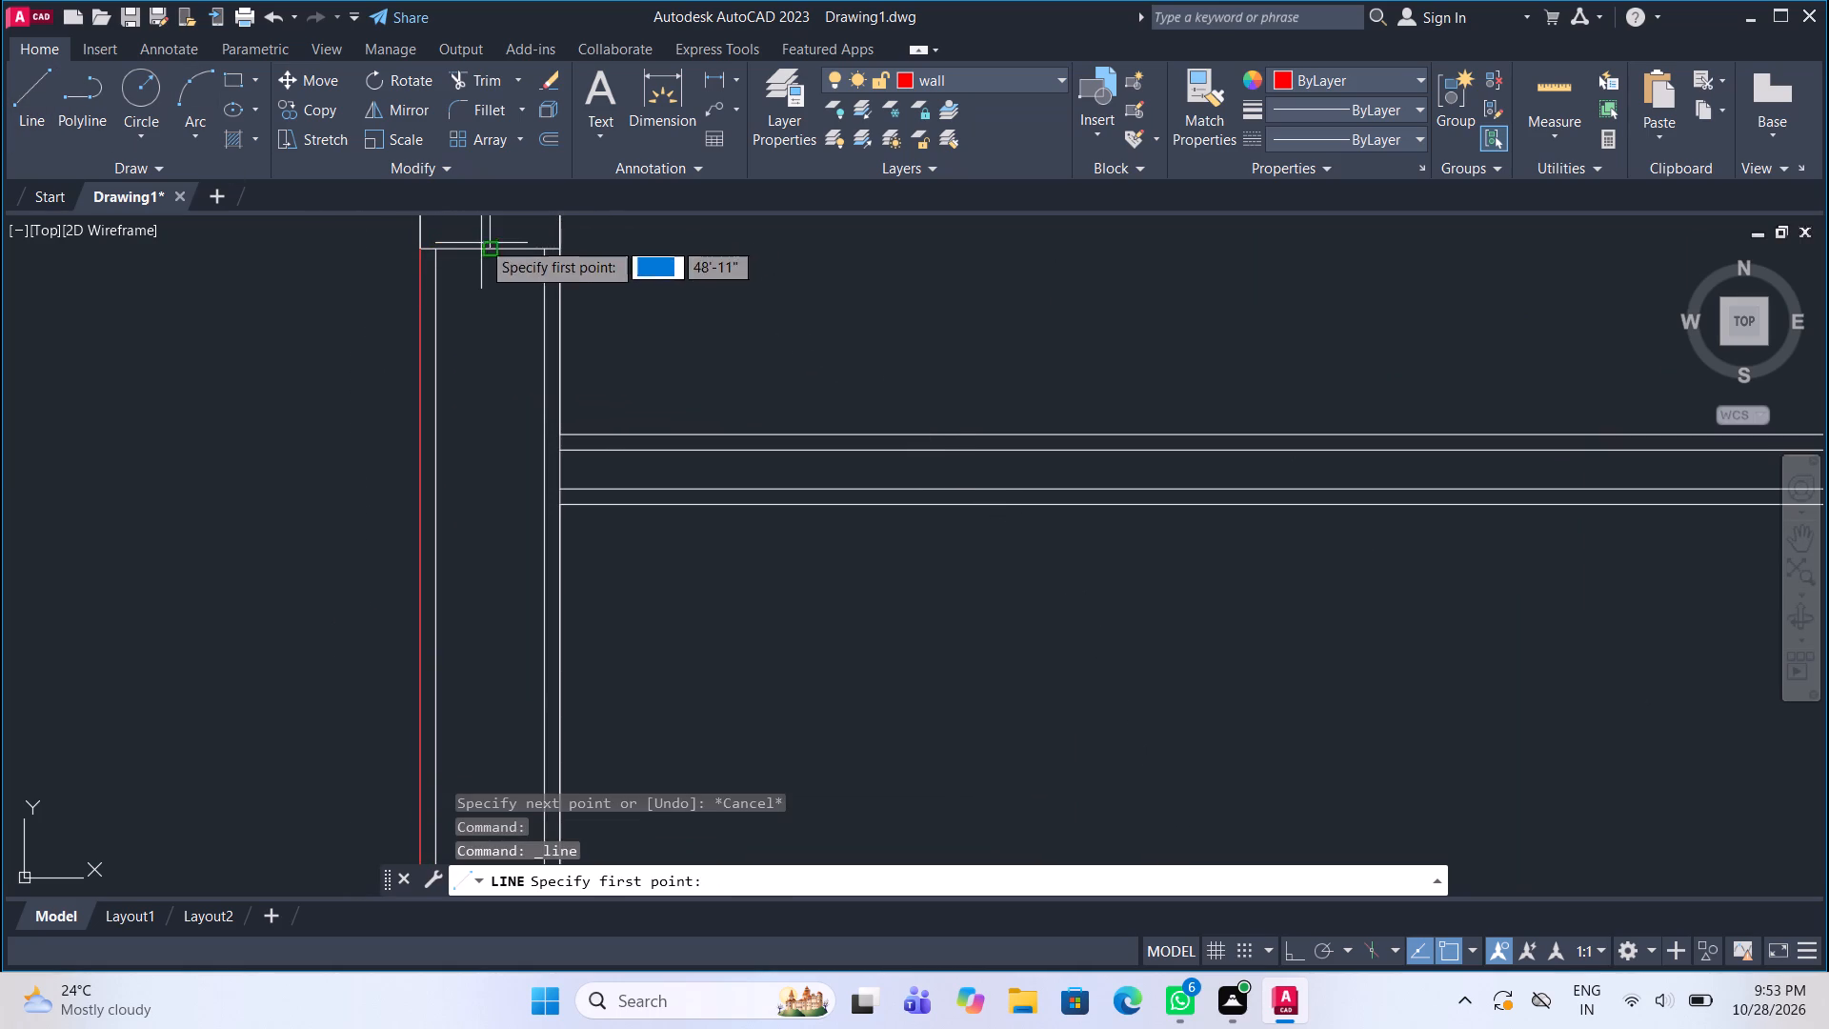
{"action": "scroll", "coordinate": [536, 239], "scroll_direction": "up", "scroll_amount": 2}
{"action": "left_click", "coordinate": [593, 262]}
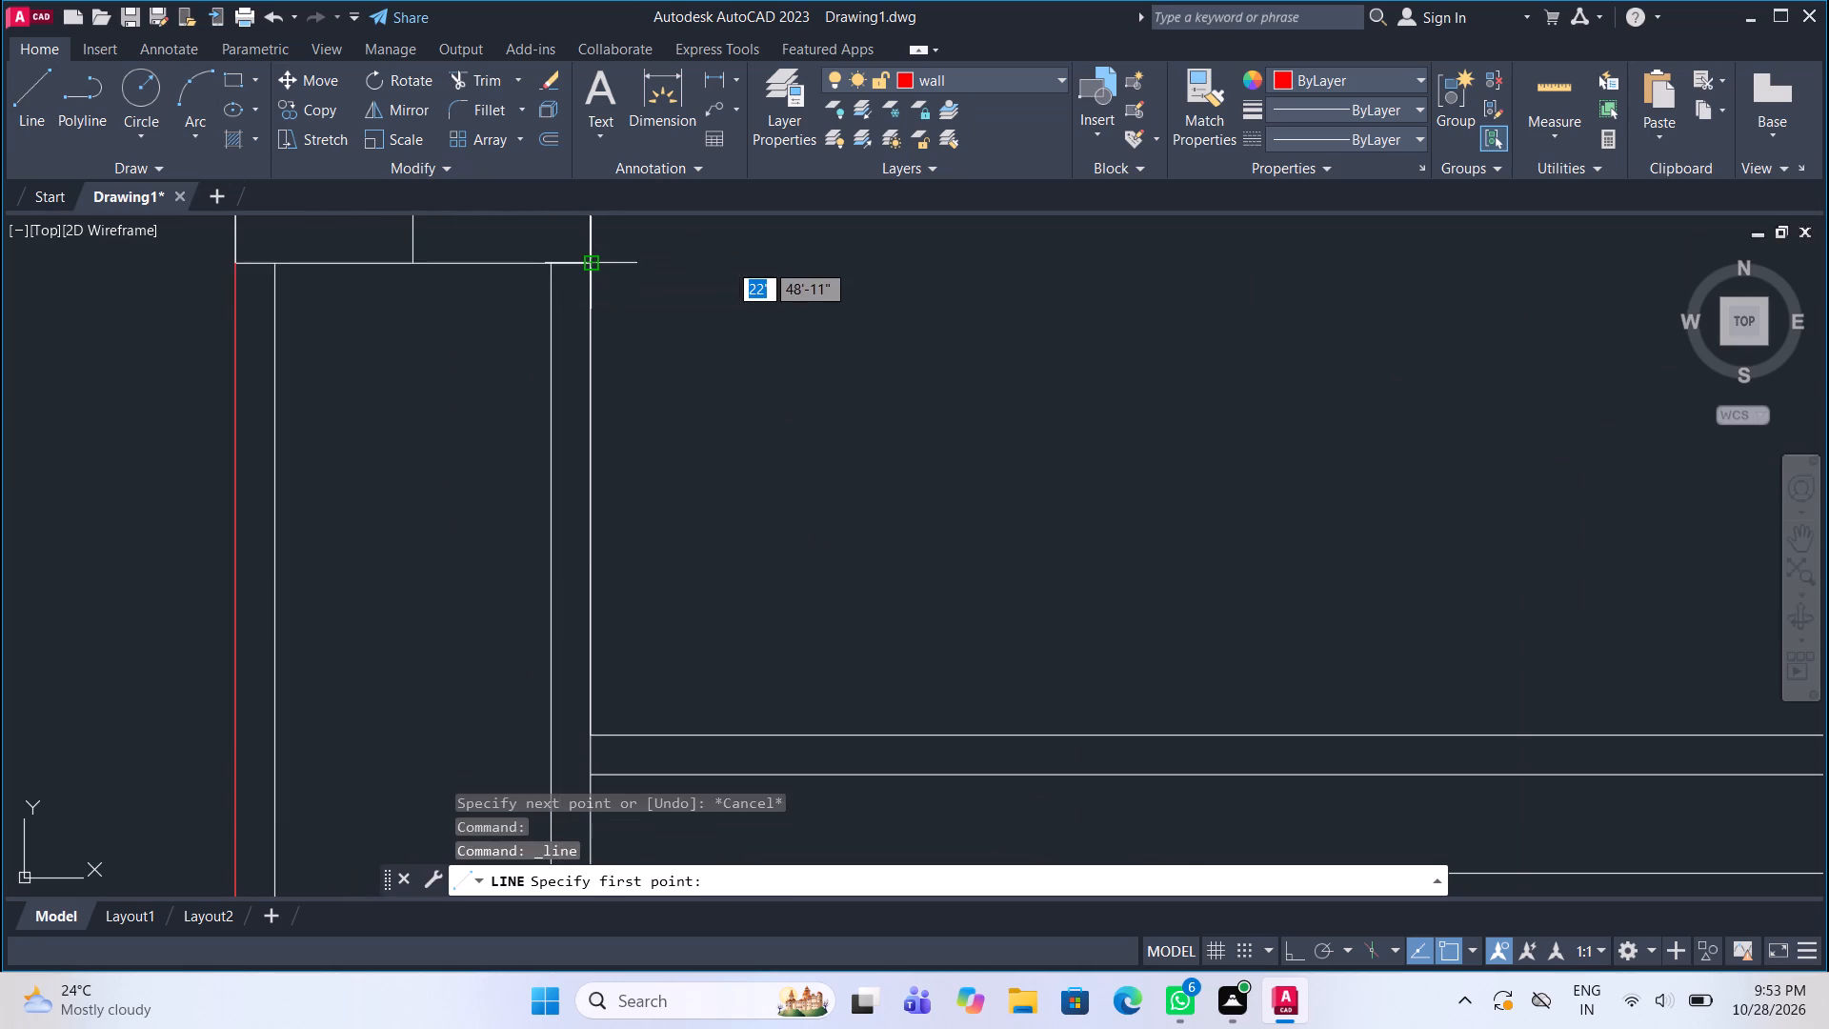
{"action": "scroll", "coordinate": [593, 262], "scroll_direction": "down", "scroll_amount": 5}
{"action": "scroll", "coordinate": [593, 528], "scroll_direction": "up", "scroll_amount": 4}
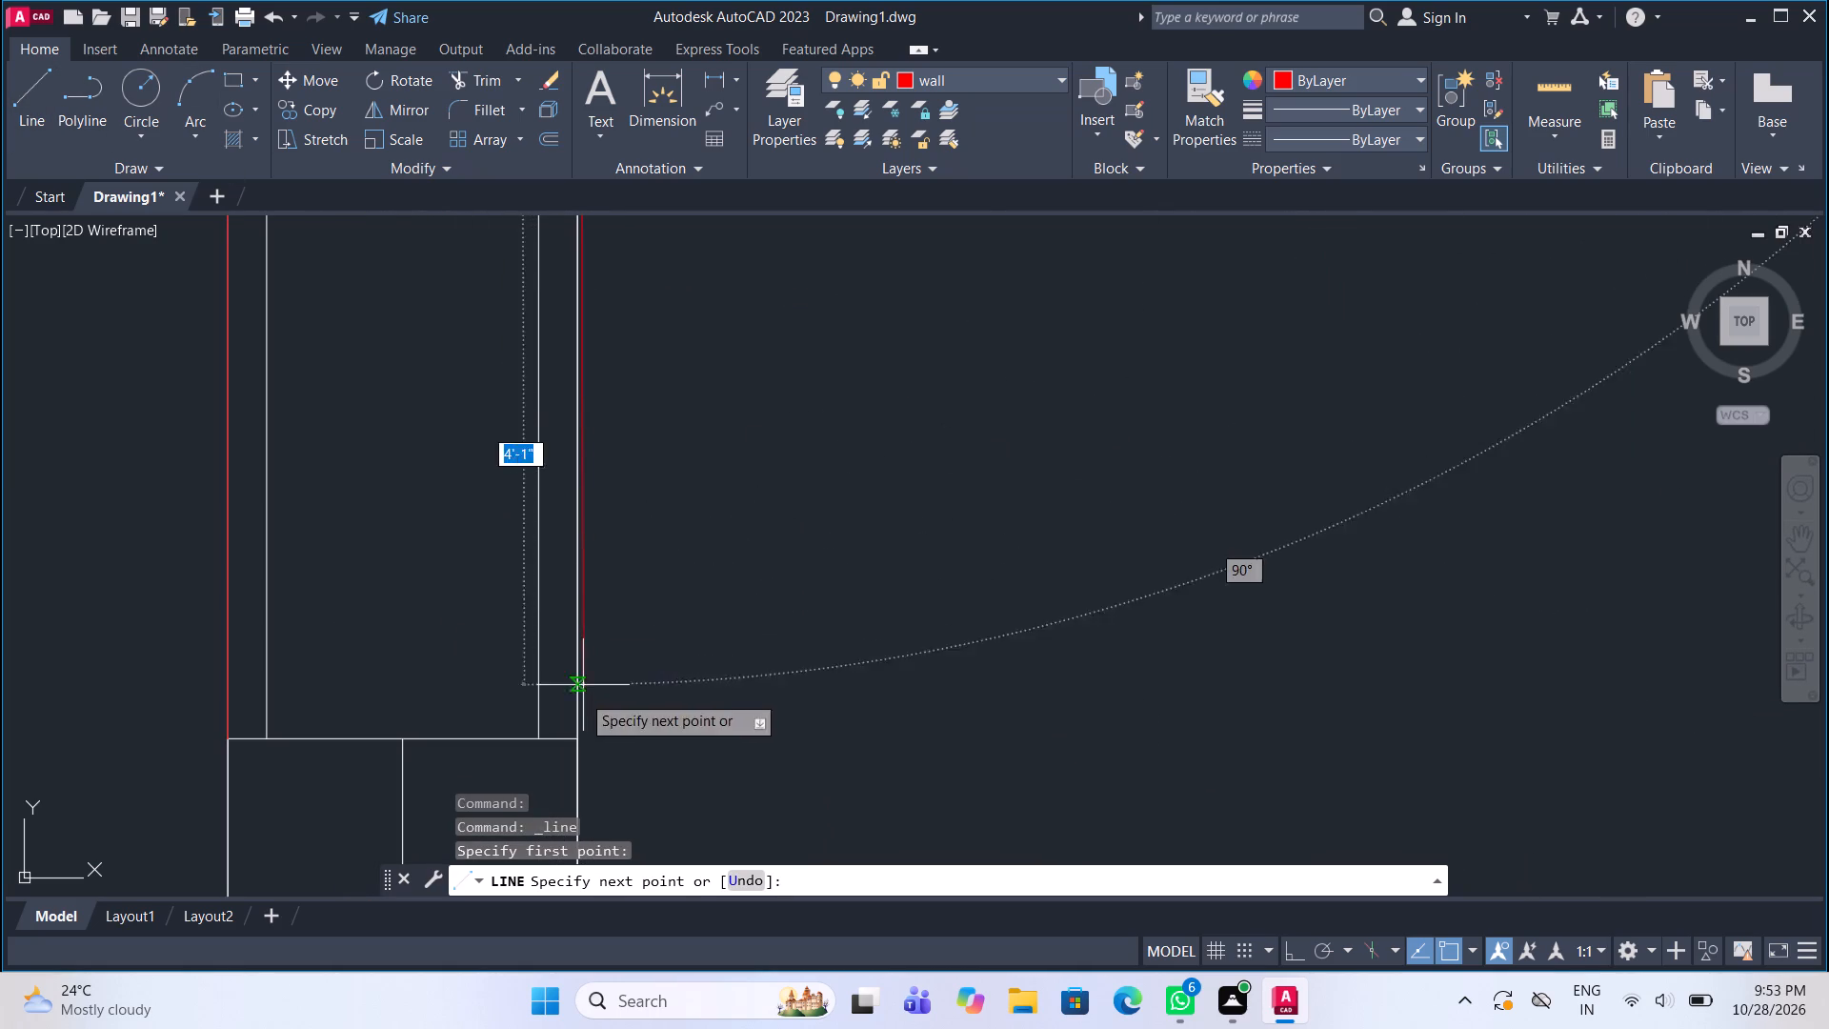
{"action": "left_click", "coordinate": [574, 739]}
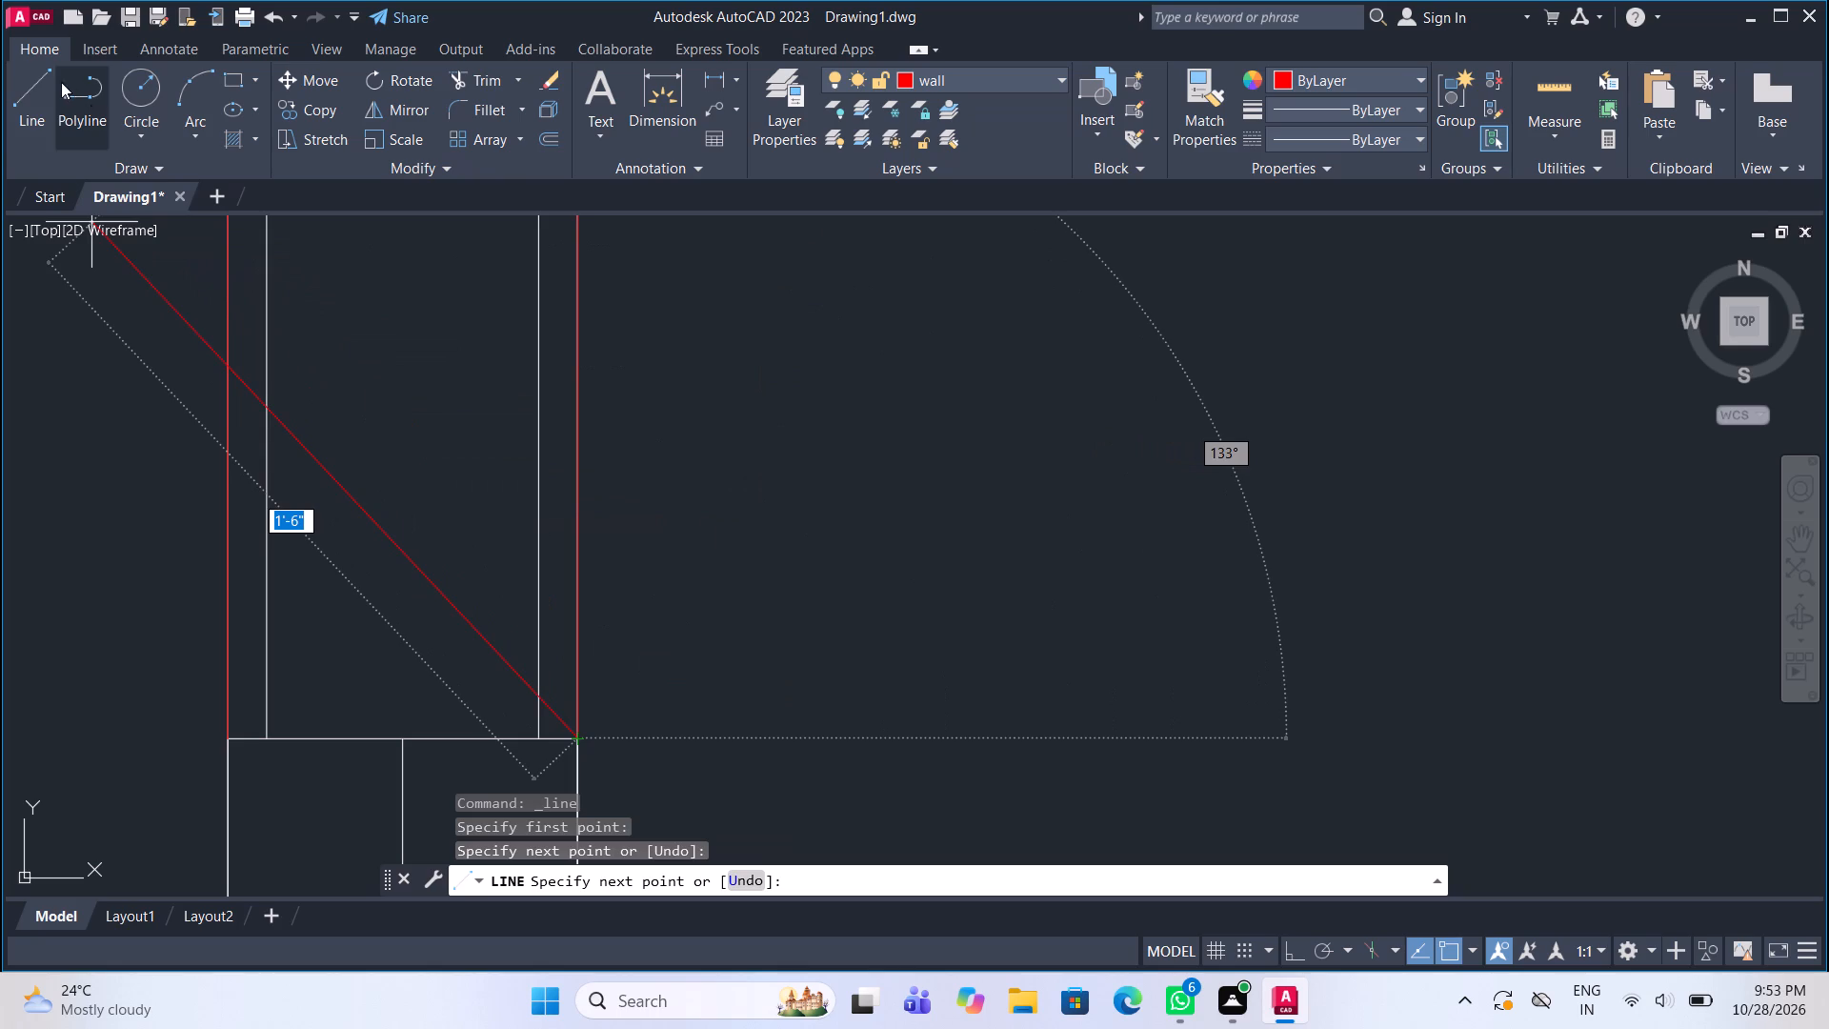
Draw the bedroom-side face line of the bedroom-bathroom partition from the left wall about 7'-6" to the bathroom door opening.
{"action": "left_click", "coordinate": [21, 87]}
{"action": "scroll", "coordinate": [339, 480], "scroll_direction": "down", "scroll_amount": 3}
{"action": "middle_click_drag", "start_coordinate": [484, 348], "coordinate": [474, 626]}
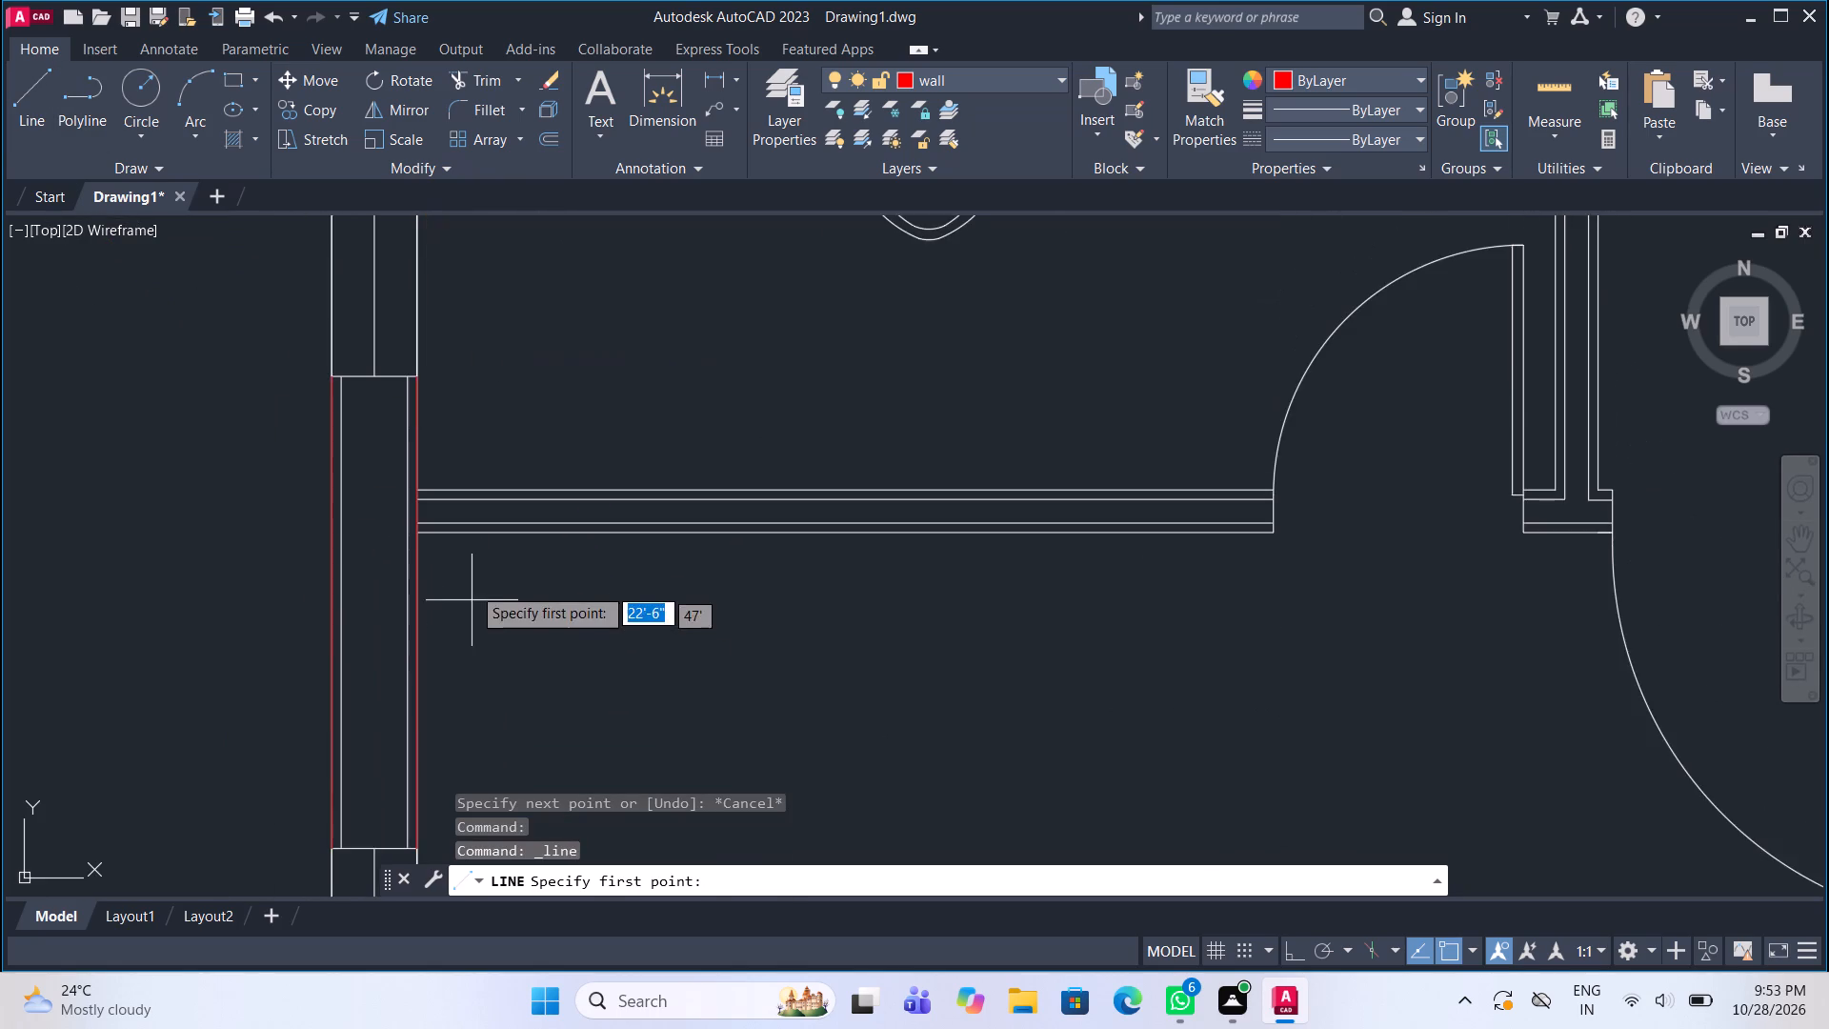
{"action": "scroll", "coordinate": [457, 561], "scroll_direction": "up", "scroll_amount": 2}
{"action": "left_click", "coordinate": [352, 498]}
{"action": "scroll", "coordinate": [352, 498], "scroll_direction": "down", "scroll_amount": 1}
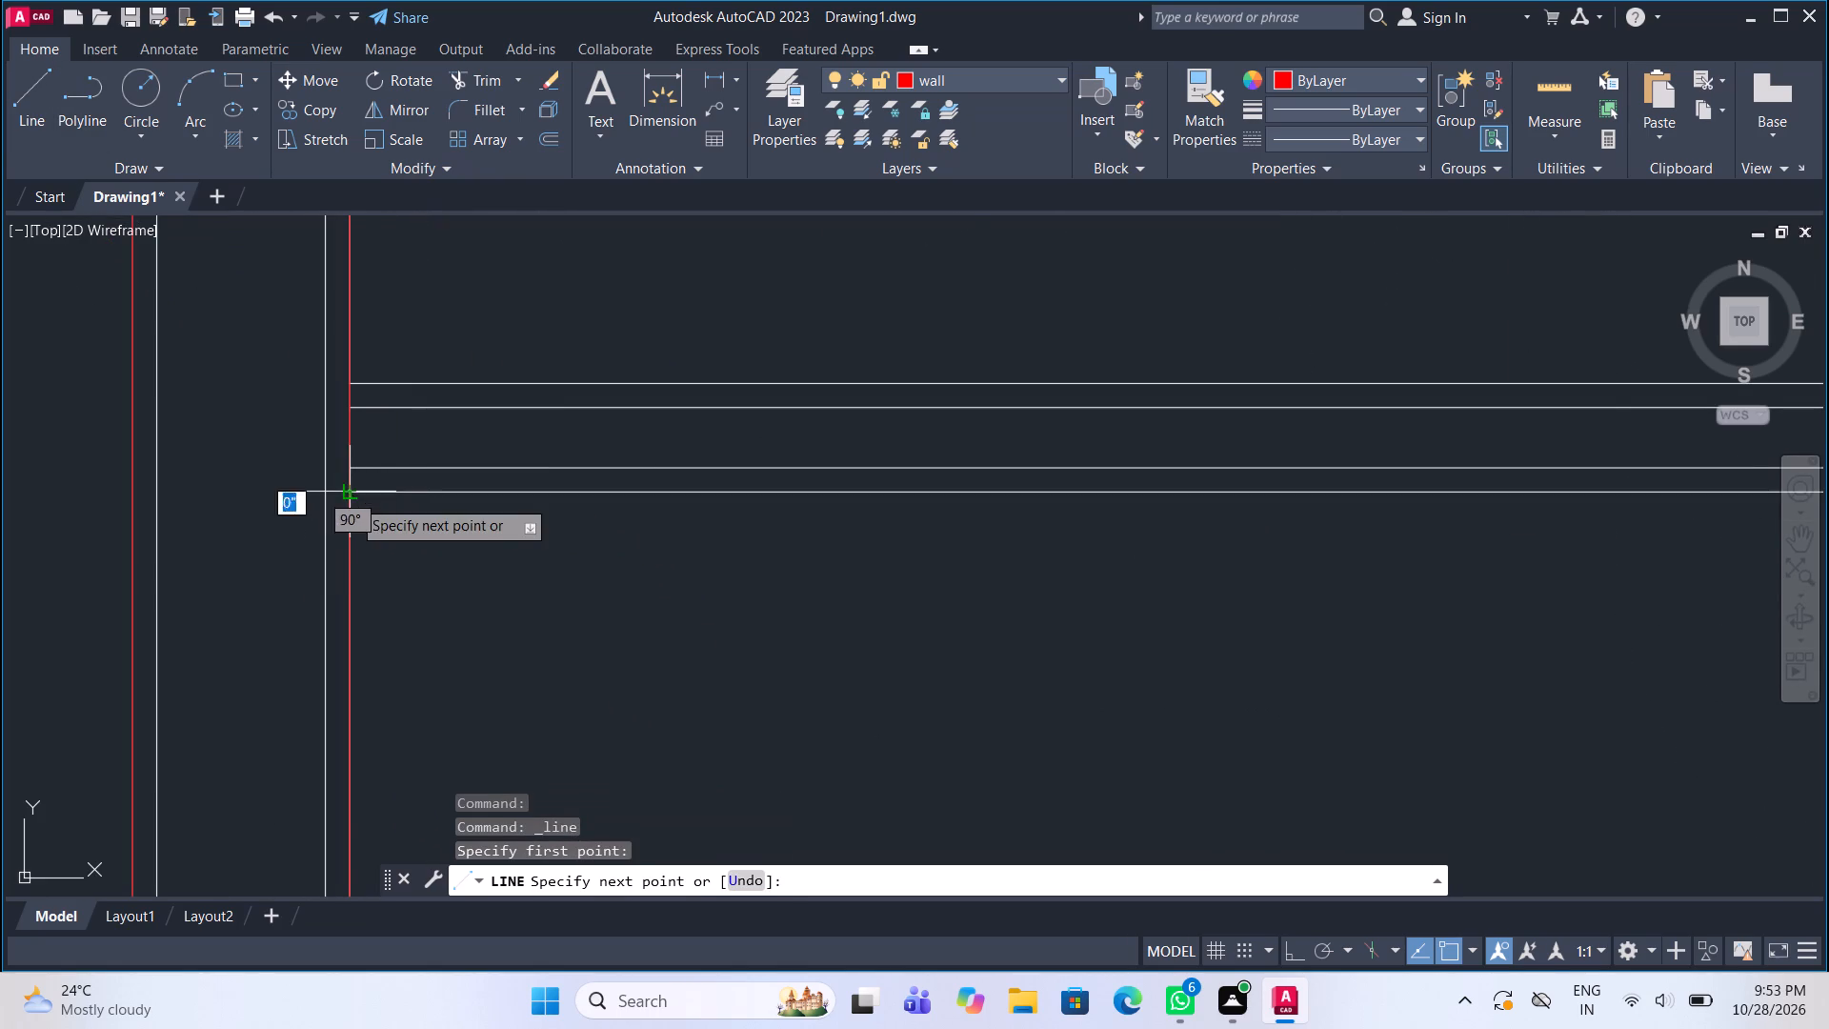
{"action": "scroll", "coordinate": [352, 498], "scroll_direction": "down", "scroll_amount": 1}
{"action": "scroll", "coordinate": [1209, 512], "scroll_direction": "up", "scroll_amount": 1}
{"action": "left_click", "coordinate": [1193, 480]}
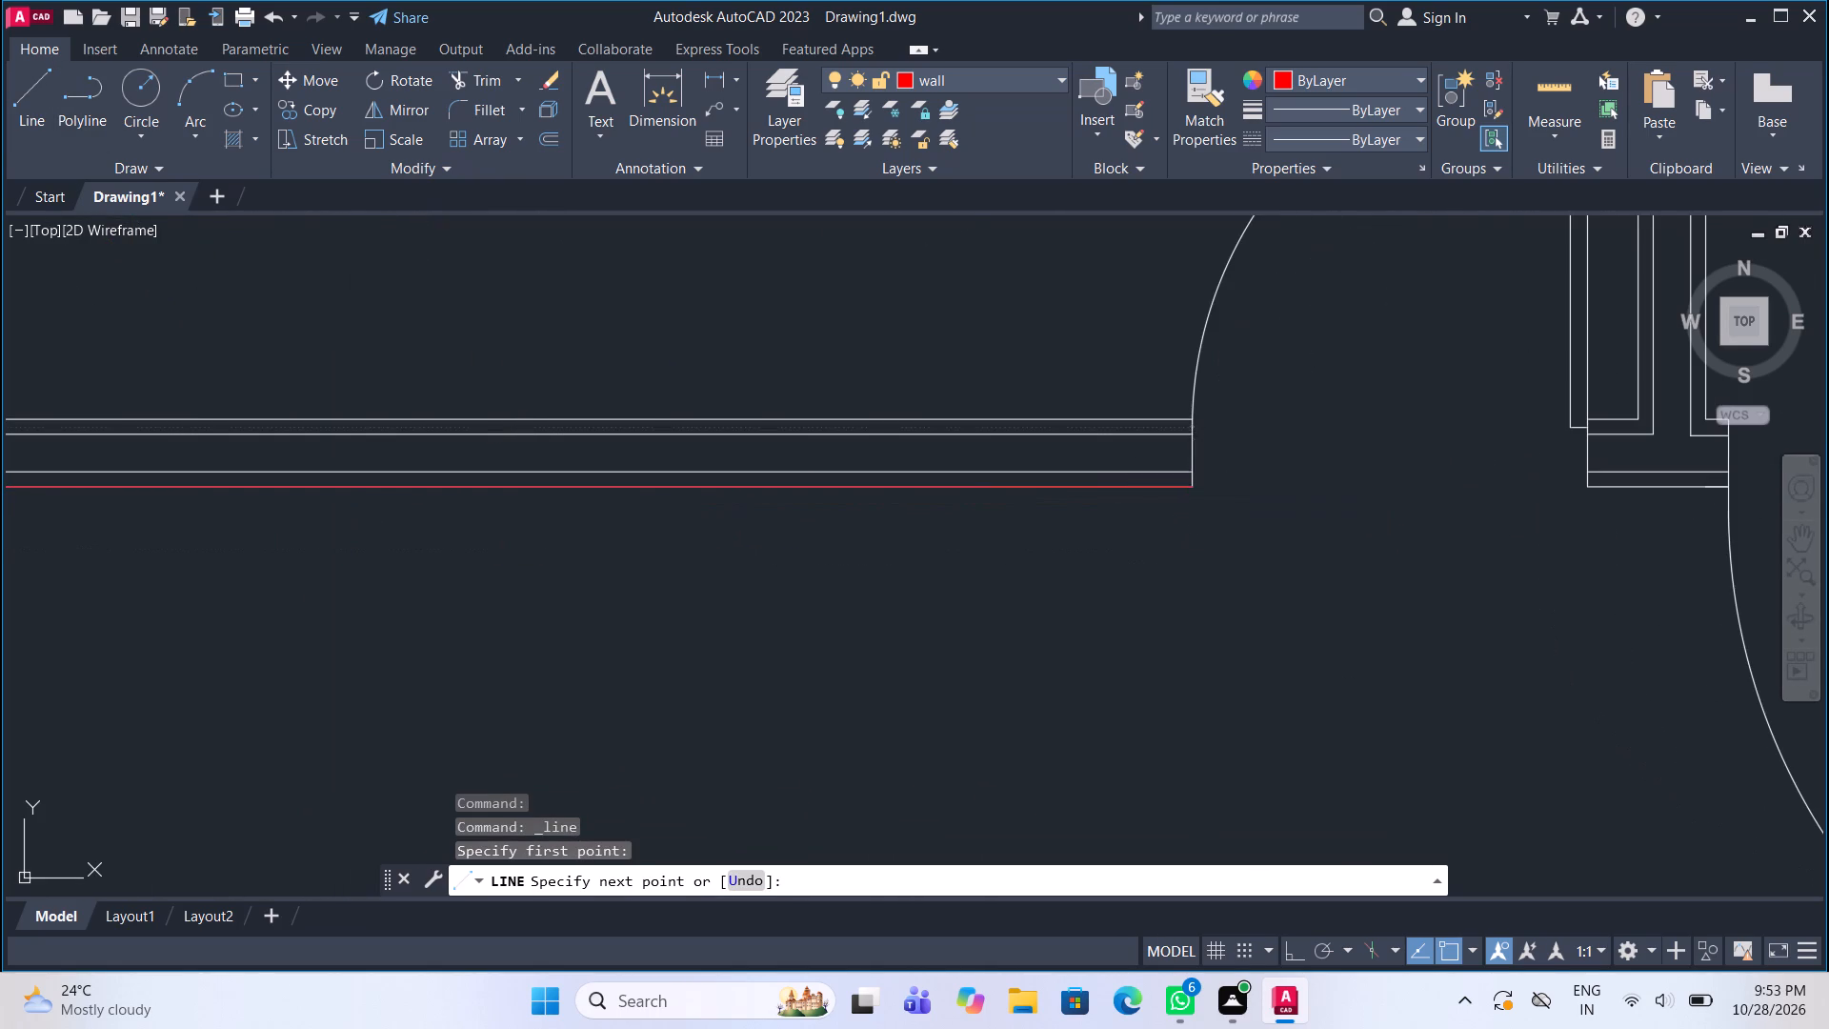
Draw the partition's bathroom-side face line from the bathroom door opening about 7'-6" back to the left wall.
{"action": "left_click", "coordinate": [32, 93]}
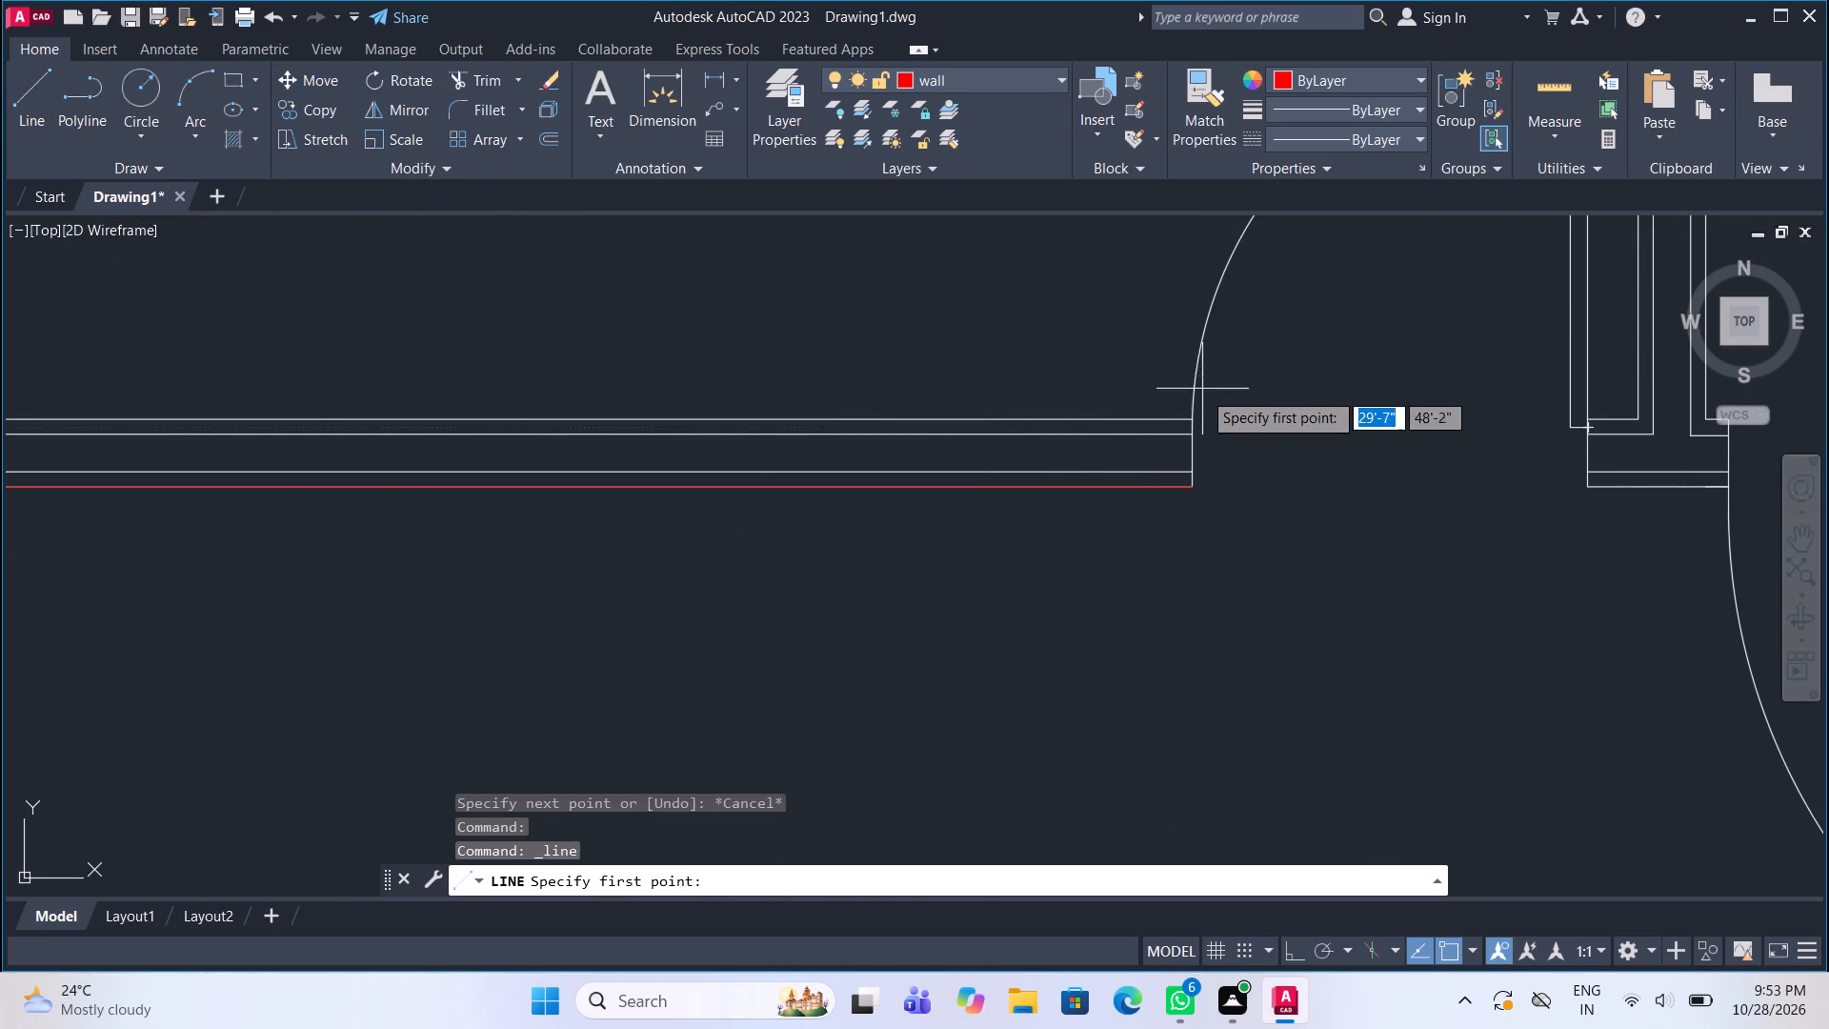
{"action": "left_click", "coordinate": [1192, 414]}
{"action": "scroll", "coordinate": [1193, 415], "scroll_direction": "down", "scroll_amount": 1}
{"action": "scroll", "coordinate": [350, 425], "scroll_direction": "up", "scroll_amount": 2}
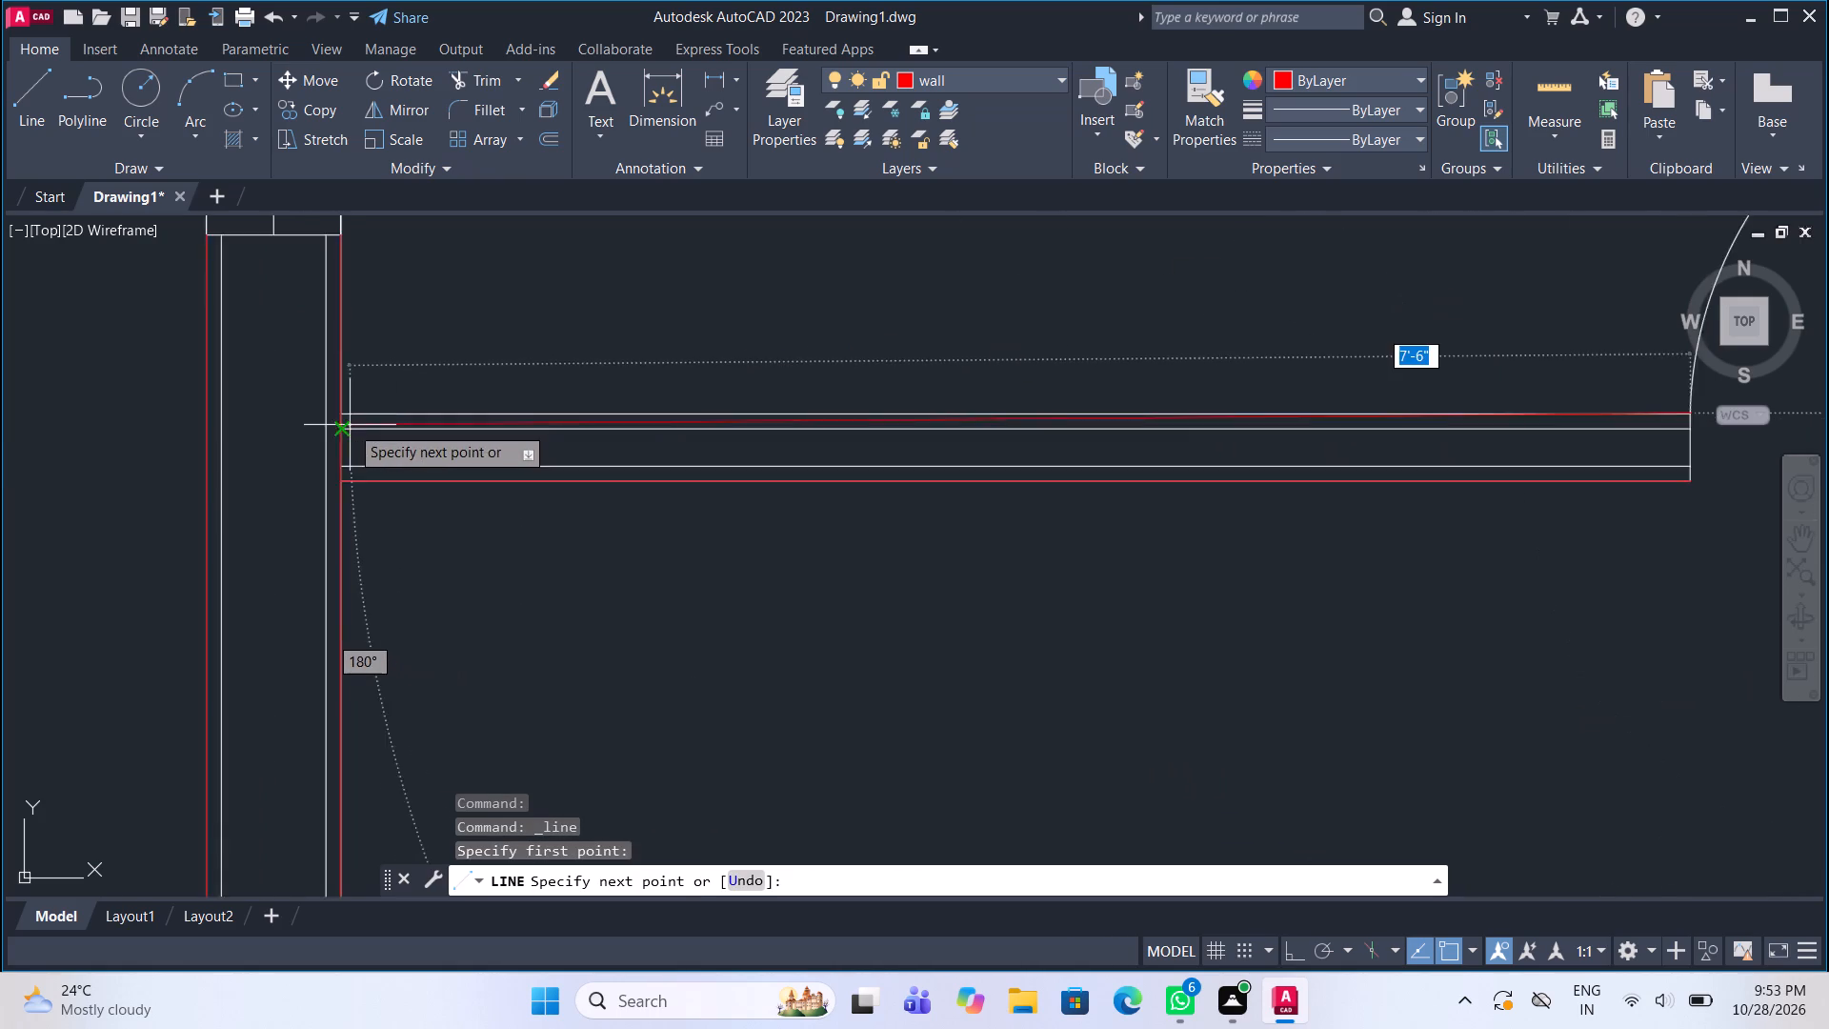
{"action": "left_click", "coordinate": [341, 410]}
{"action": "scroll", "coordinate": [330, 422], "scroll_direction": "down", "scroll_amount": 3}
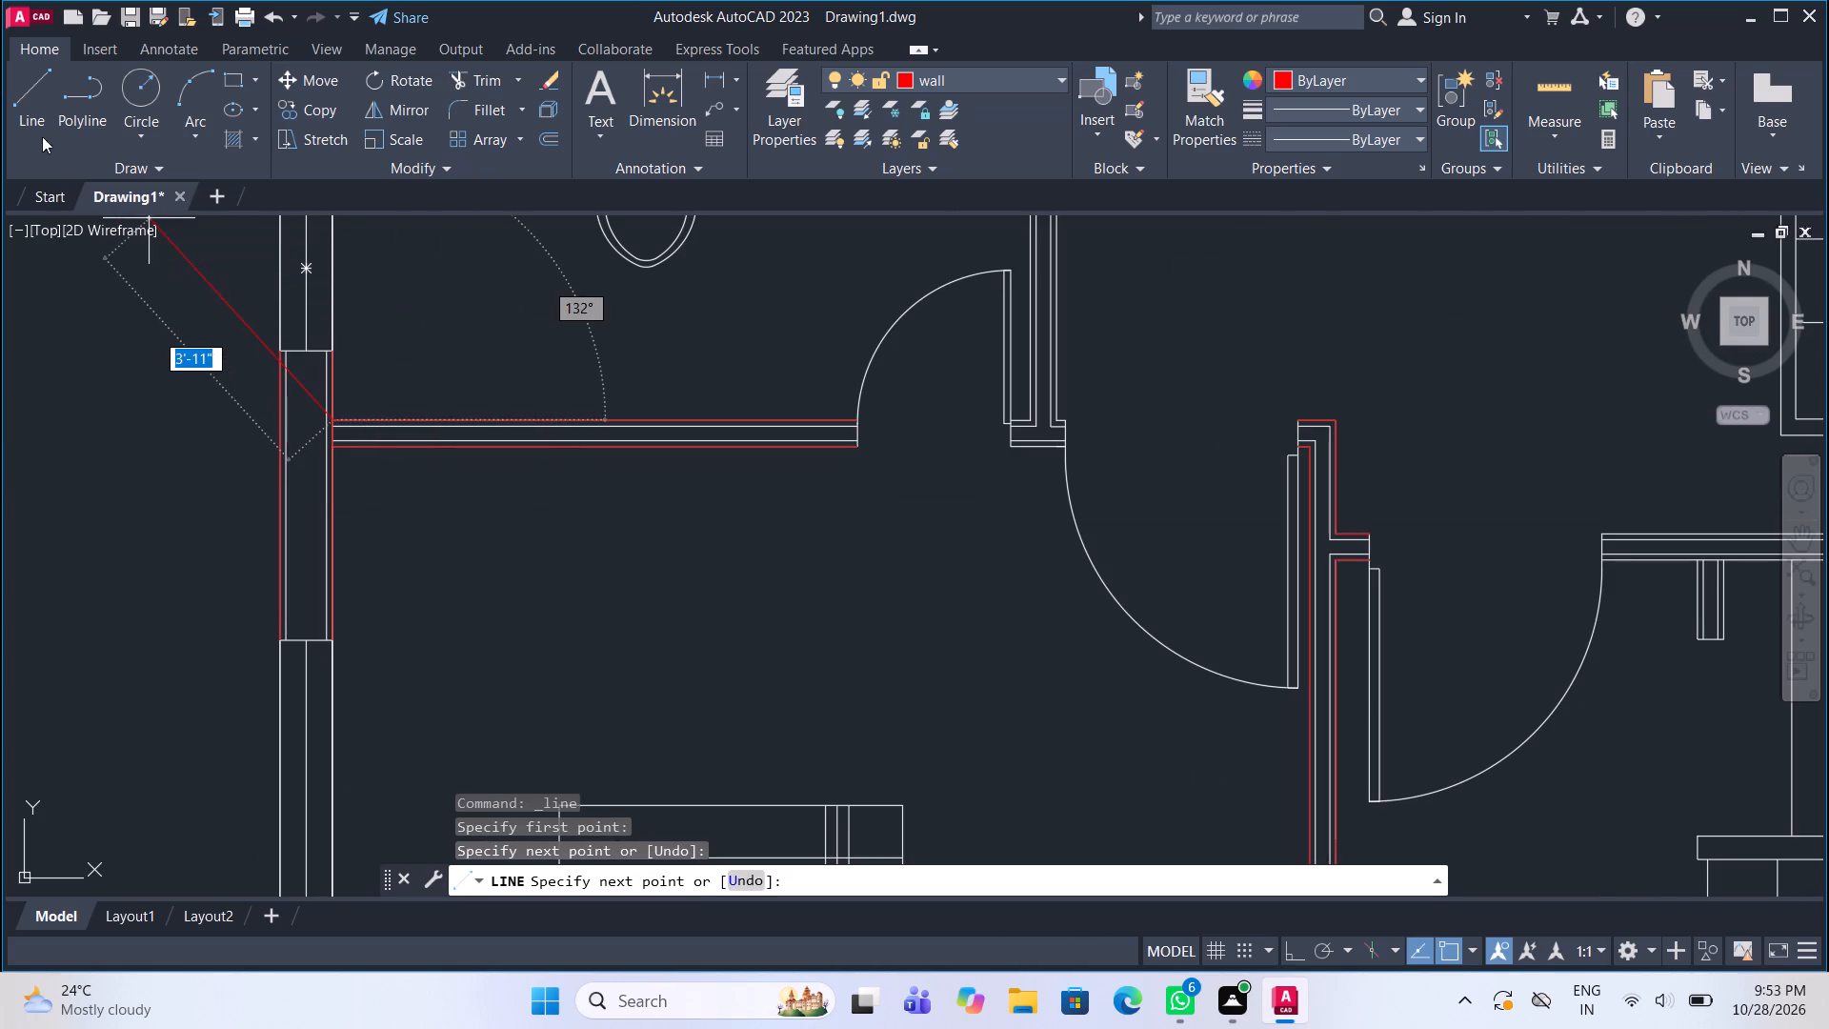
Draw the stair-side face line of the living room-stair wall from the door opening to the right outer wall.
{"action": "left_click", "coordinate": [50, 86]}
{"action": "scroll", "coordinate": [325, 450], "scroll_direction": "down", "scroll_amount": 3}
{"action": "scroll", "coordinate": [648, 474], "scroll_direction": "up", "scroll_amount": 2}
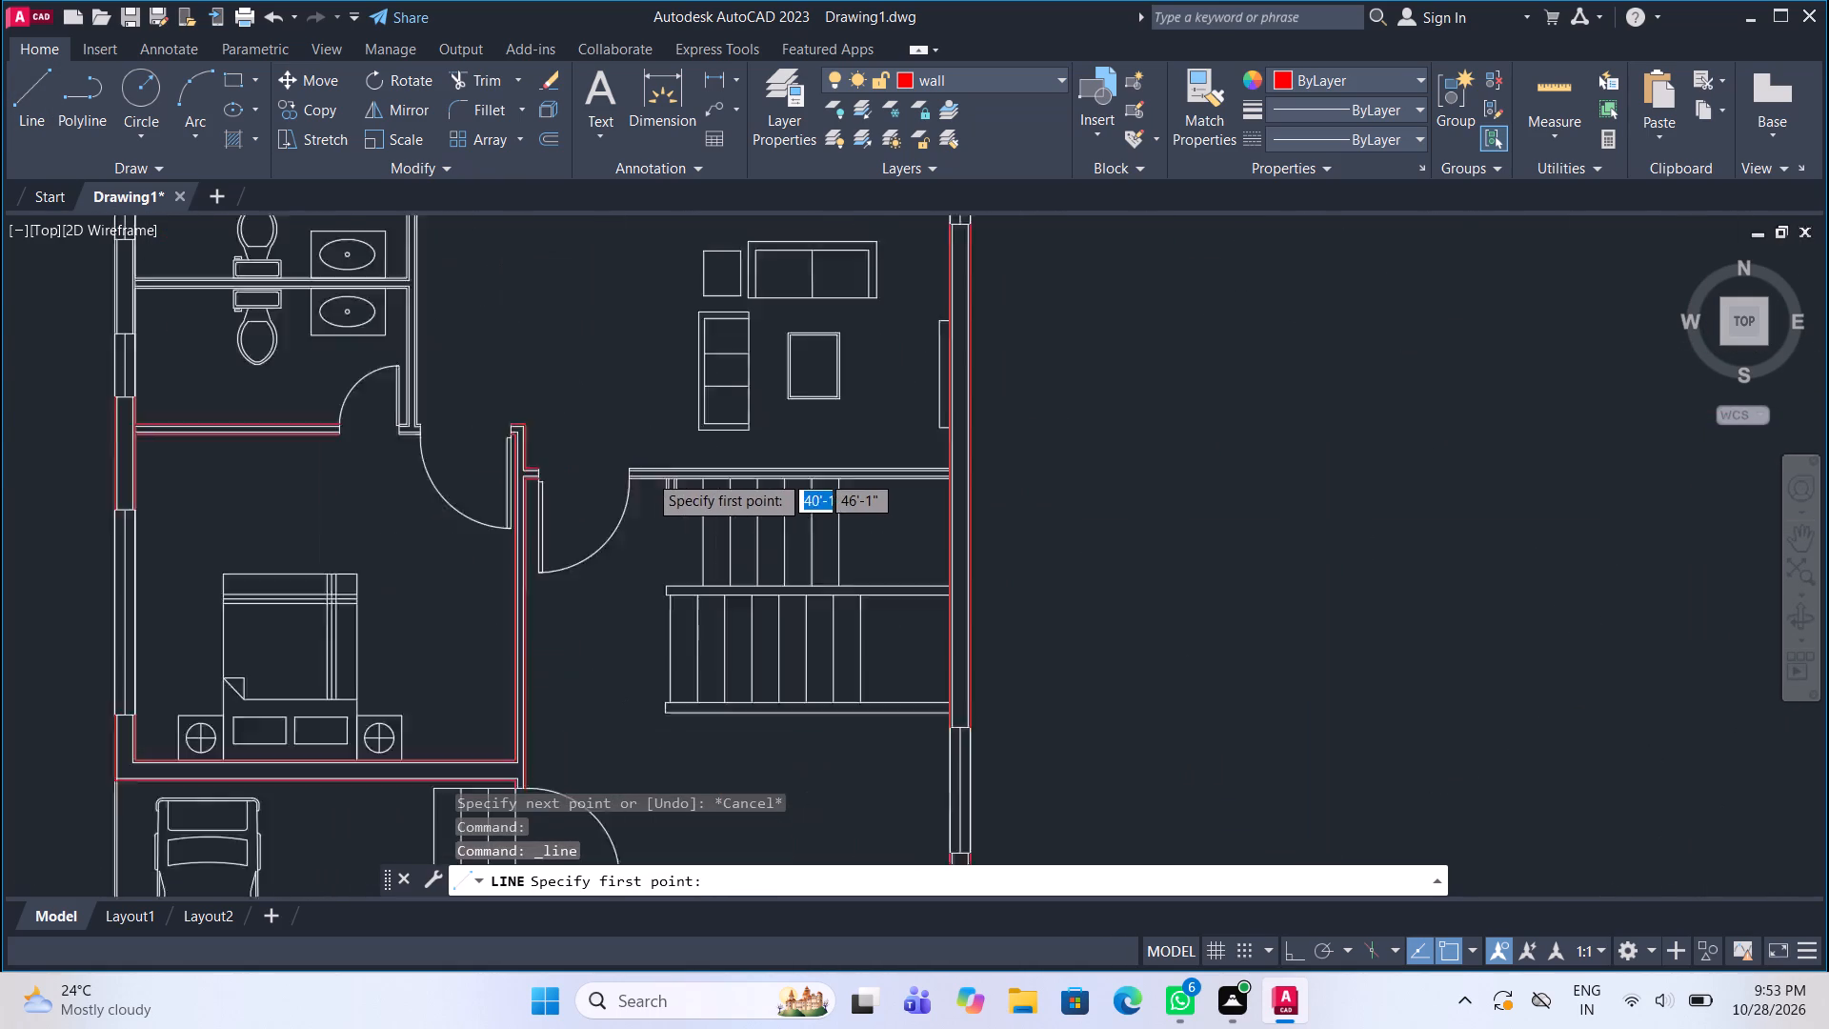
{"action": "scroll", "coordinate": [648, 474], "scroll_direction": "up", "scroll_amount": 3}
{"action": "left_click", "coordinate": [509, 503]}
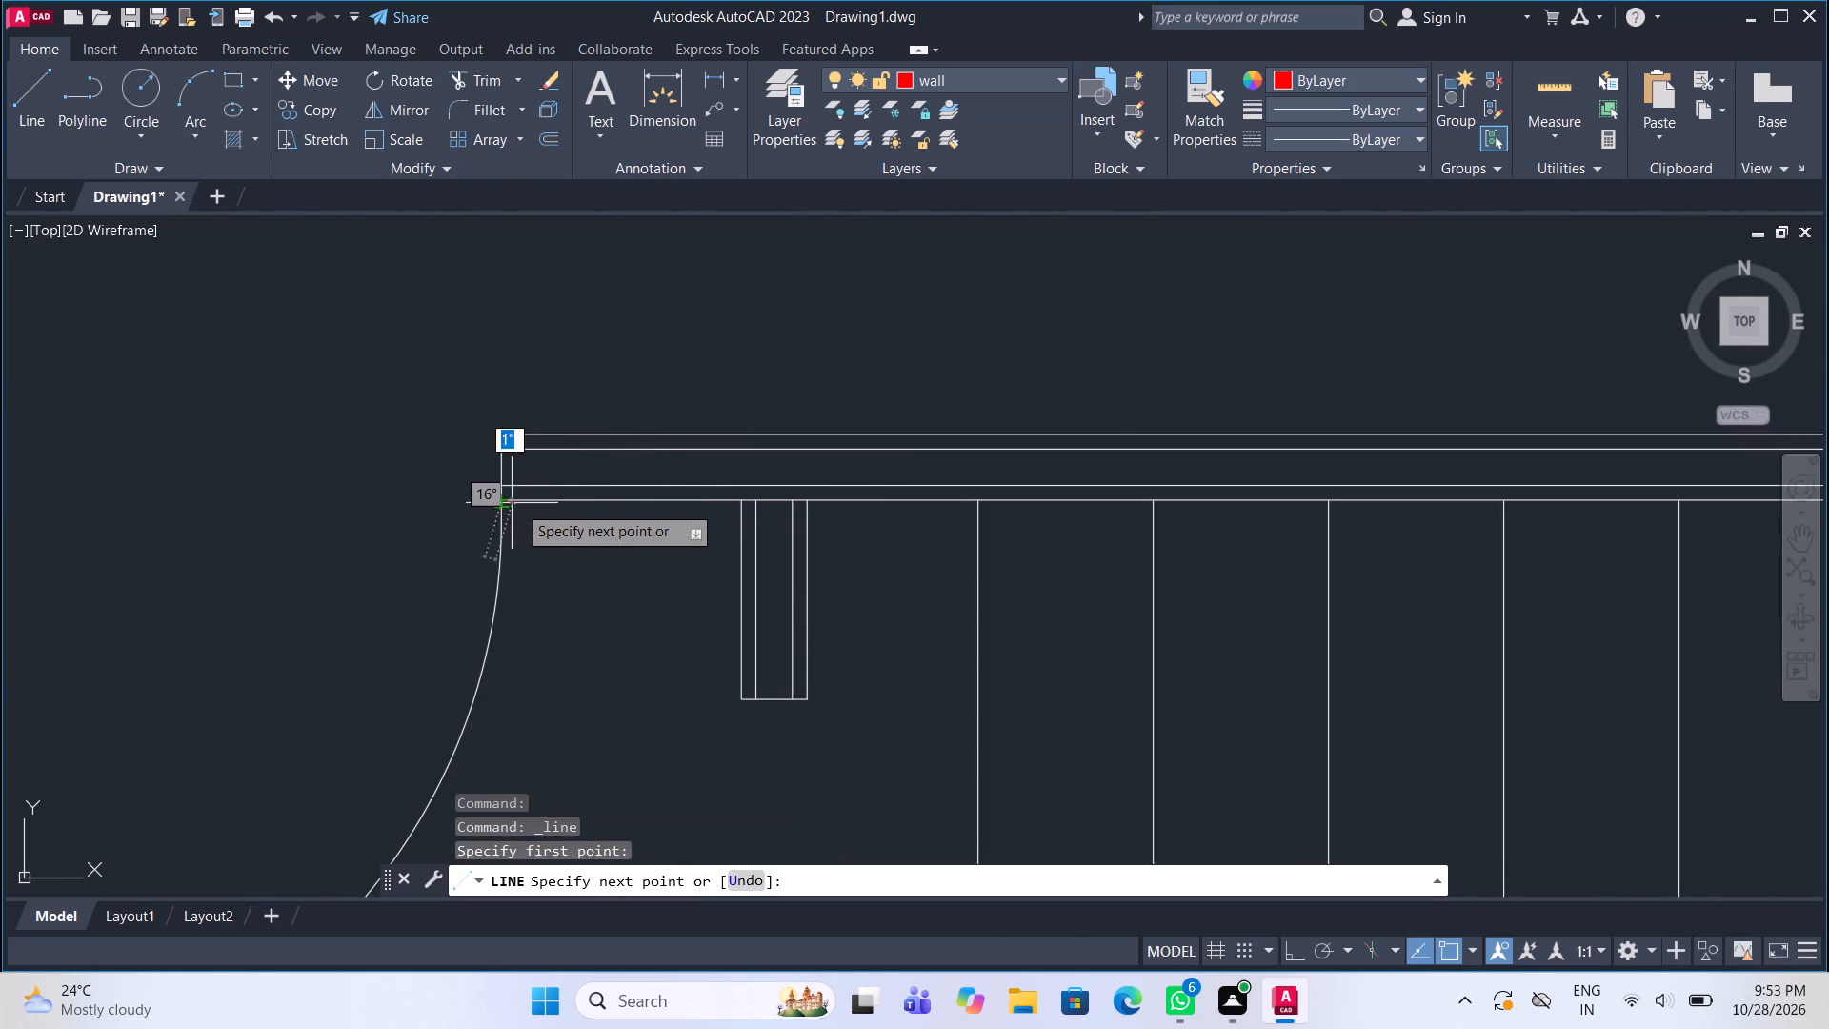
{"action": "scroll", "coordinate": [527, 507], "scroll_direction": "down", "scroll_amount": 1}
{"action": "middle_click_drag", "start_coordinate": [1352, 500], "coordinate": [639, 508]}
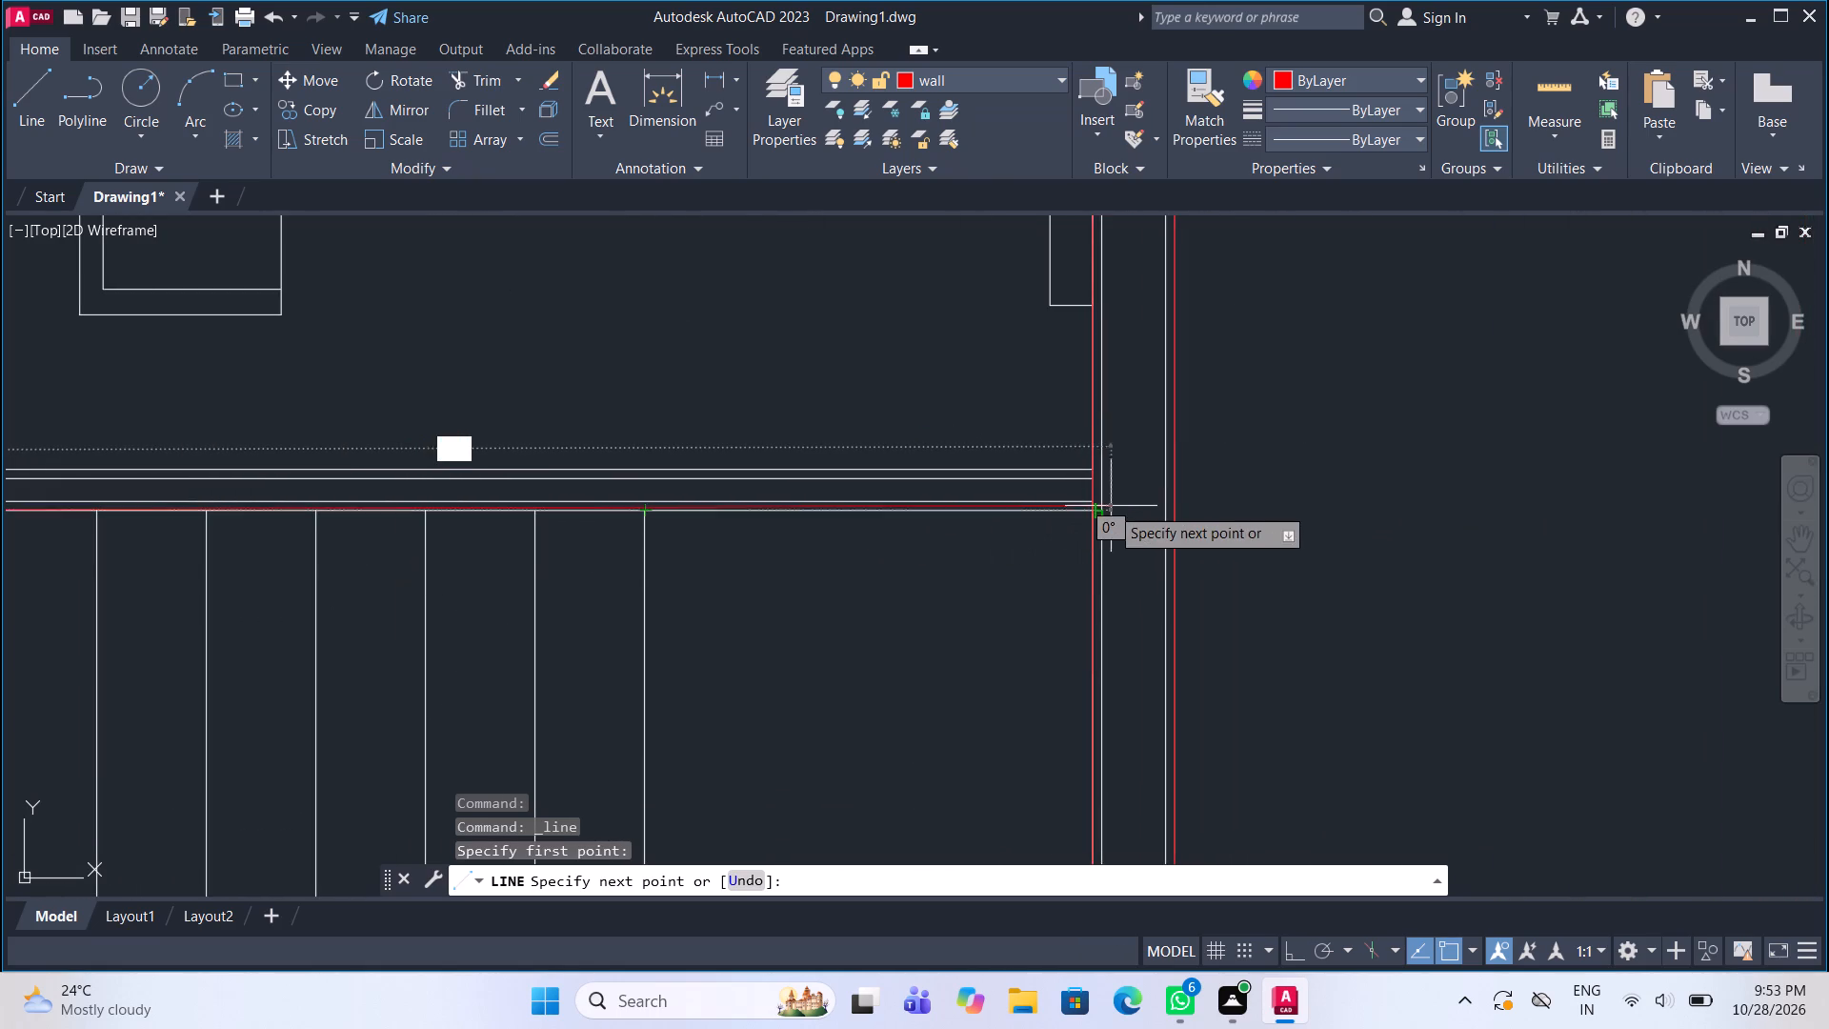
{"action": "left_click", "coordinate": [1086, 514]}
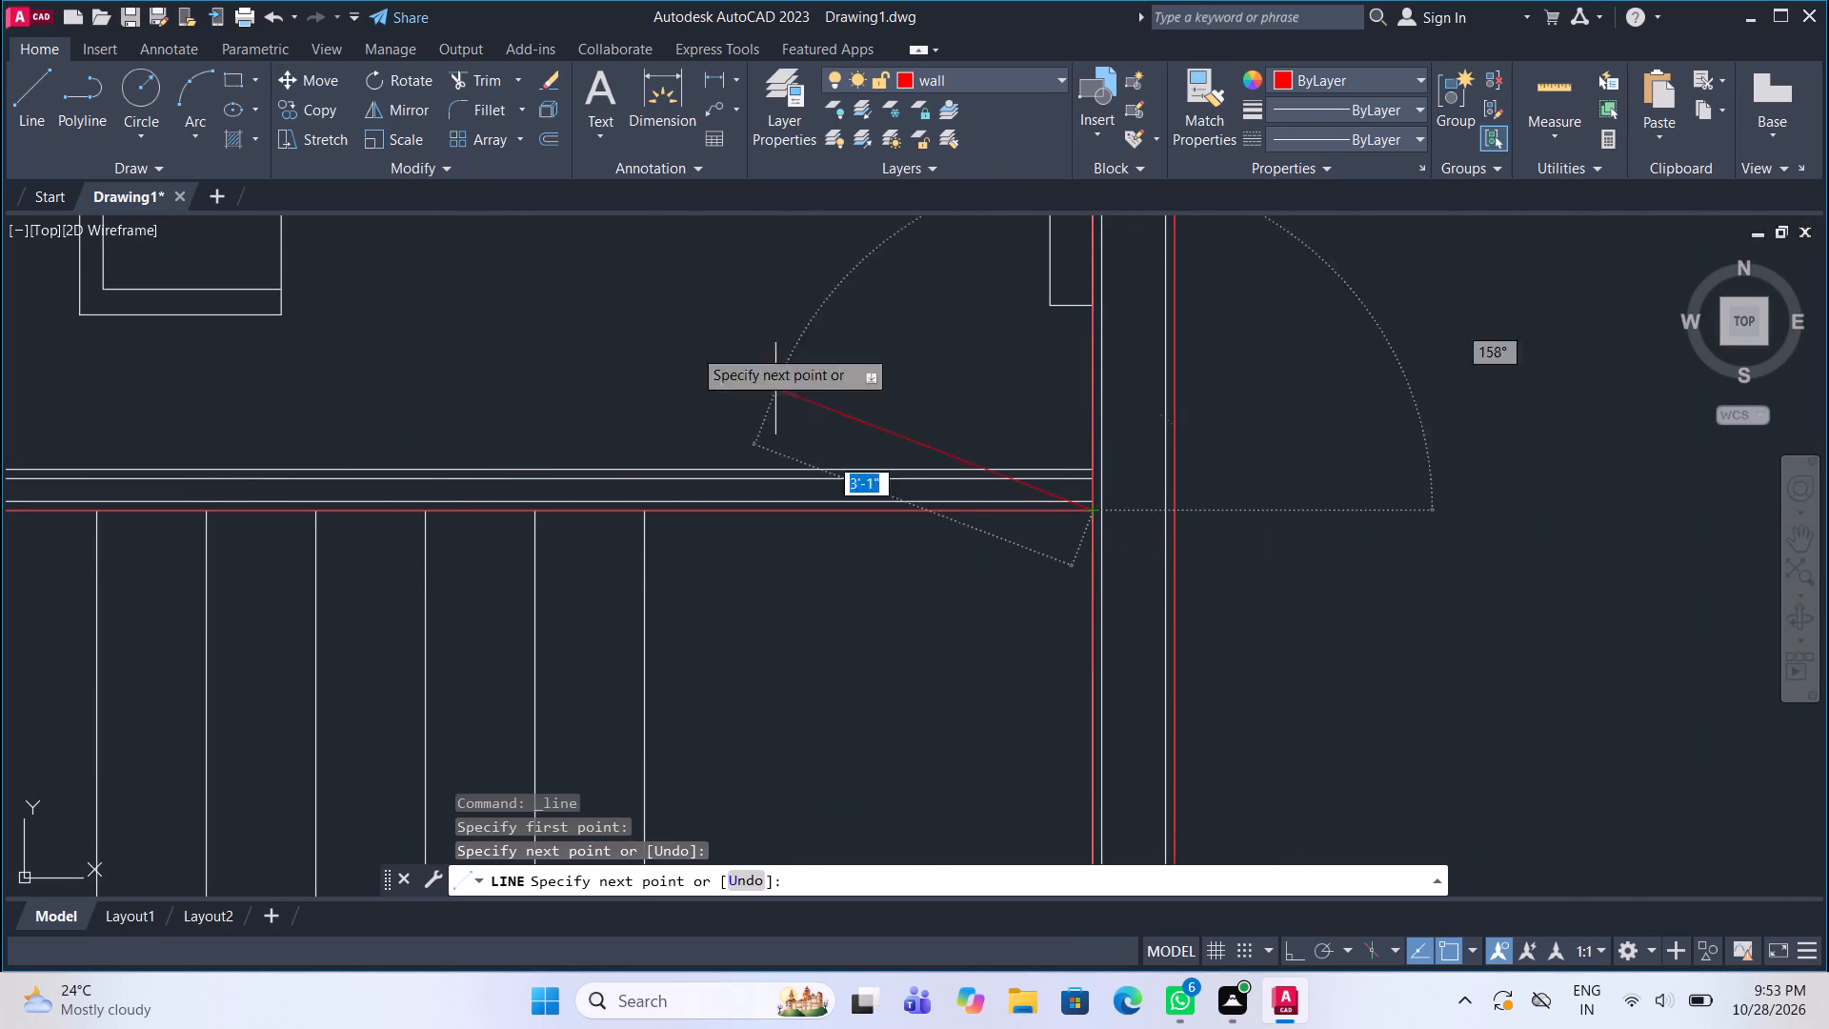
Draw the living-room-side face line of the stair wall from the right outer wall back to the door opening.
{"action": "left_click", "coordinate": [26, 98]}
{"action": "scroll", "coordinate": [1138, 447], "scroll_direction": "up", "scroll_amount": 1}
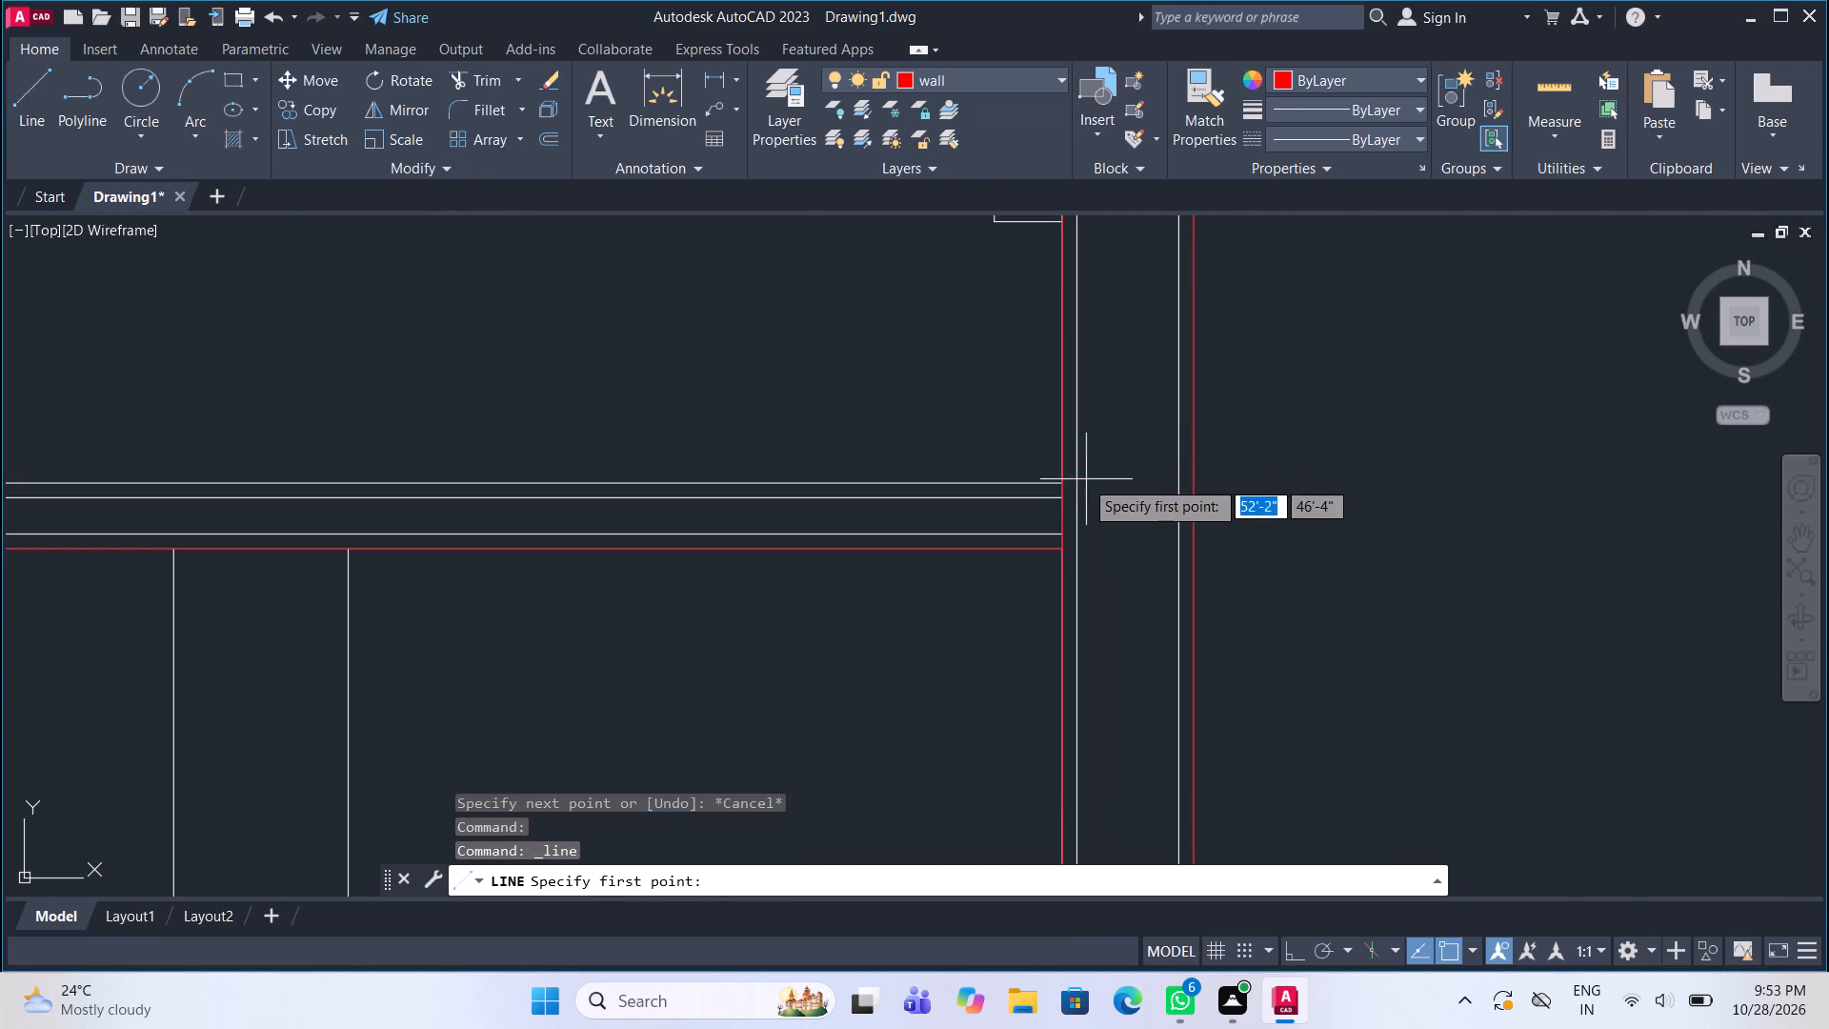
{"action": "left_click", "coordinate": [1065, 476]}
{"action": "scroll", "coordinate": [1065, 476], "scroll_direction": "down", "scroll_amount": 3}
{"action": "scroll", "coordinate": [513, 479], "scroll_direction": "up", "scroll_amount": 3}
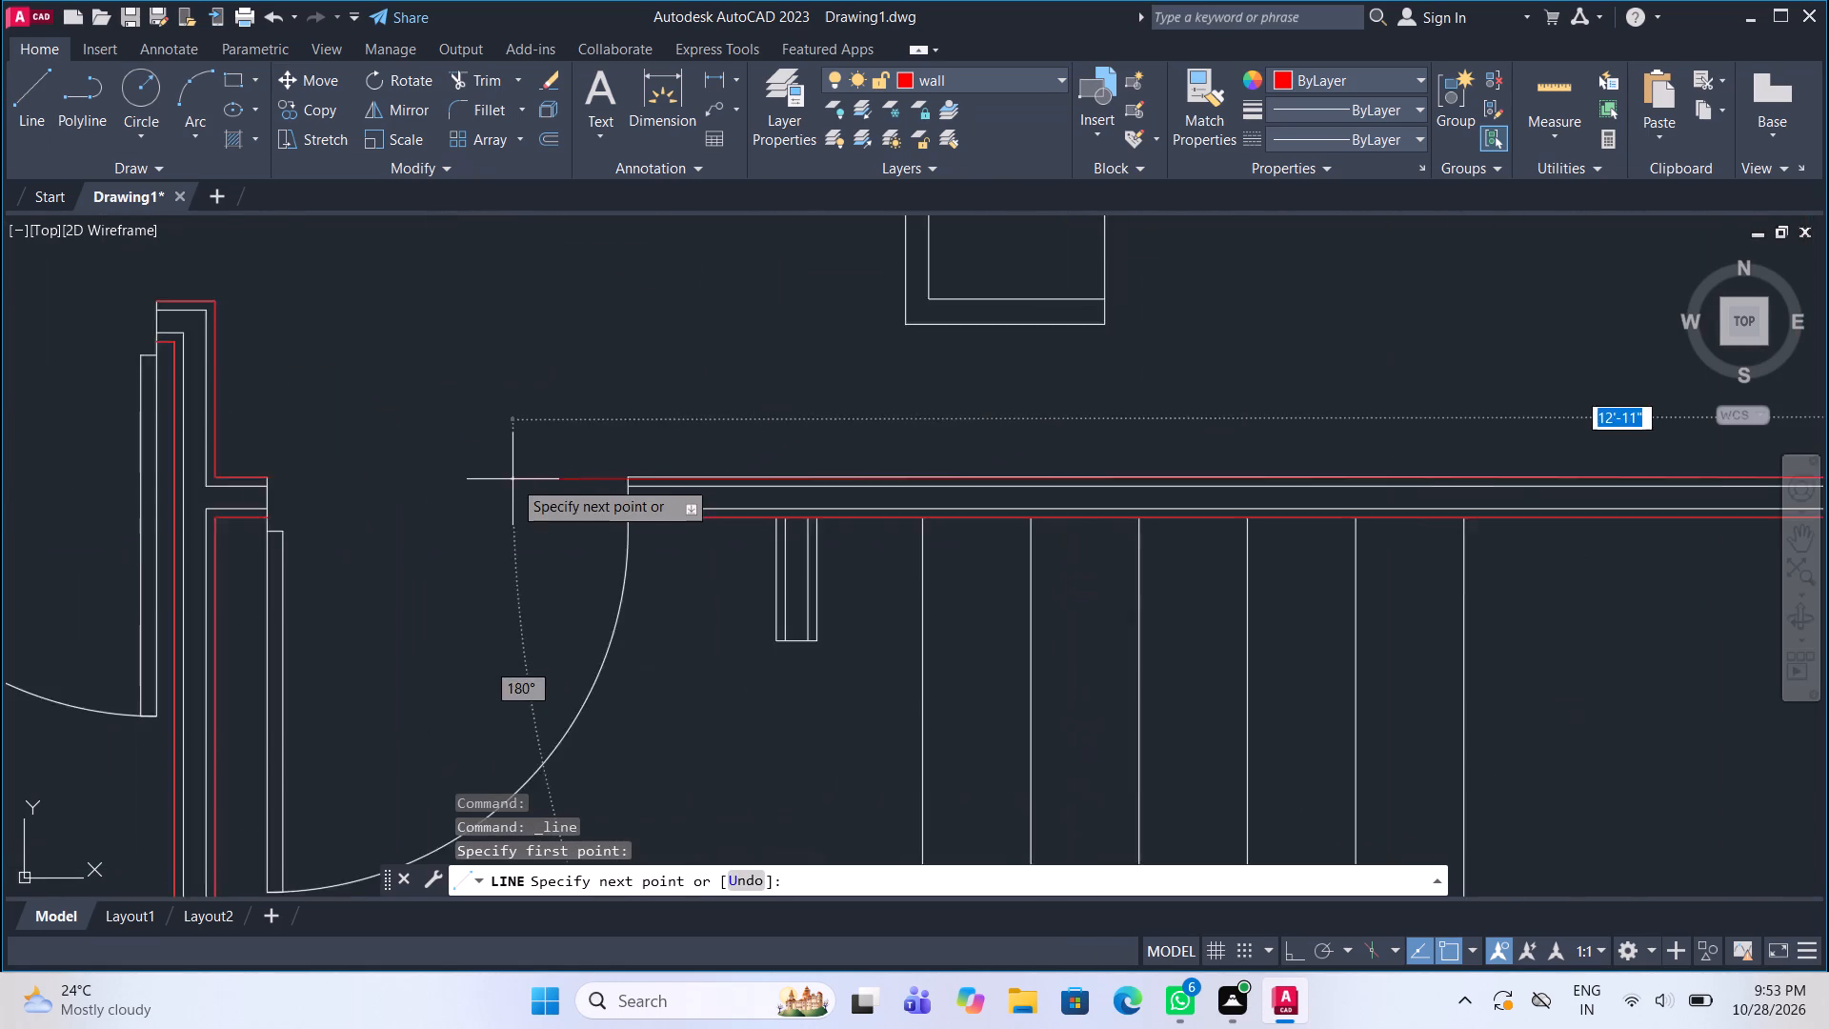
{"action": "left_click", "coordinate": [698, 473]}
Draw both long face lines of the short wall stub projecting down from the stair wall beside the door.
{"action": "scroll", "coordinate": [765, 474], "scroll_direction": "down", "scroll_amount": 3}
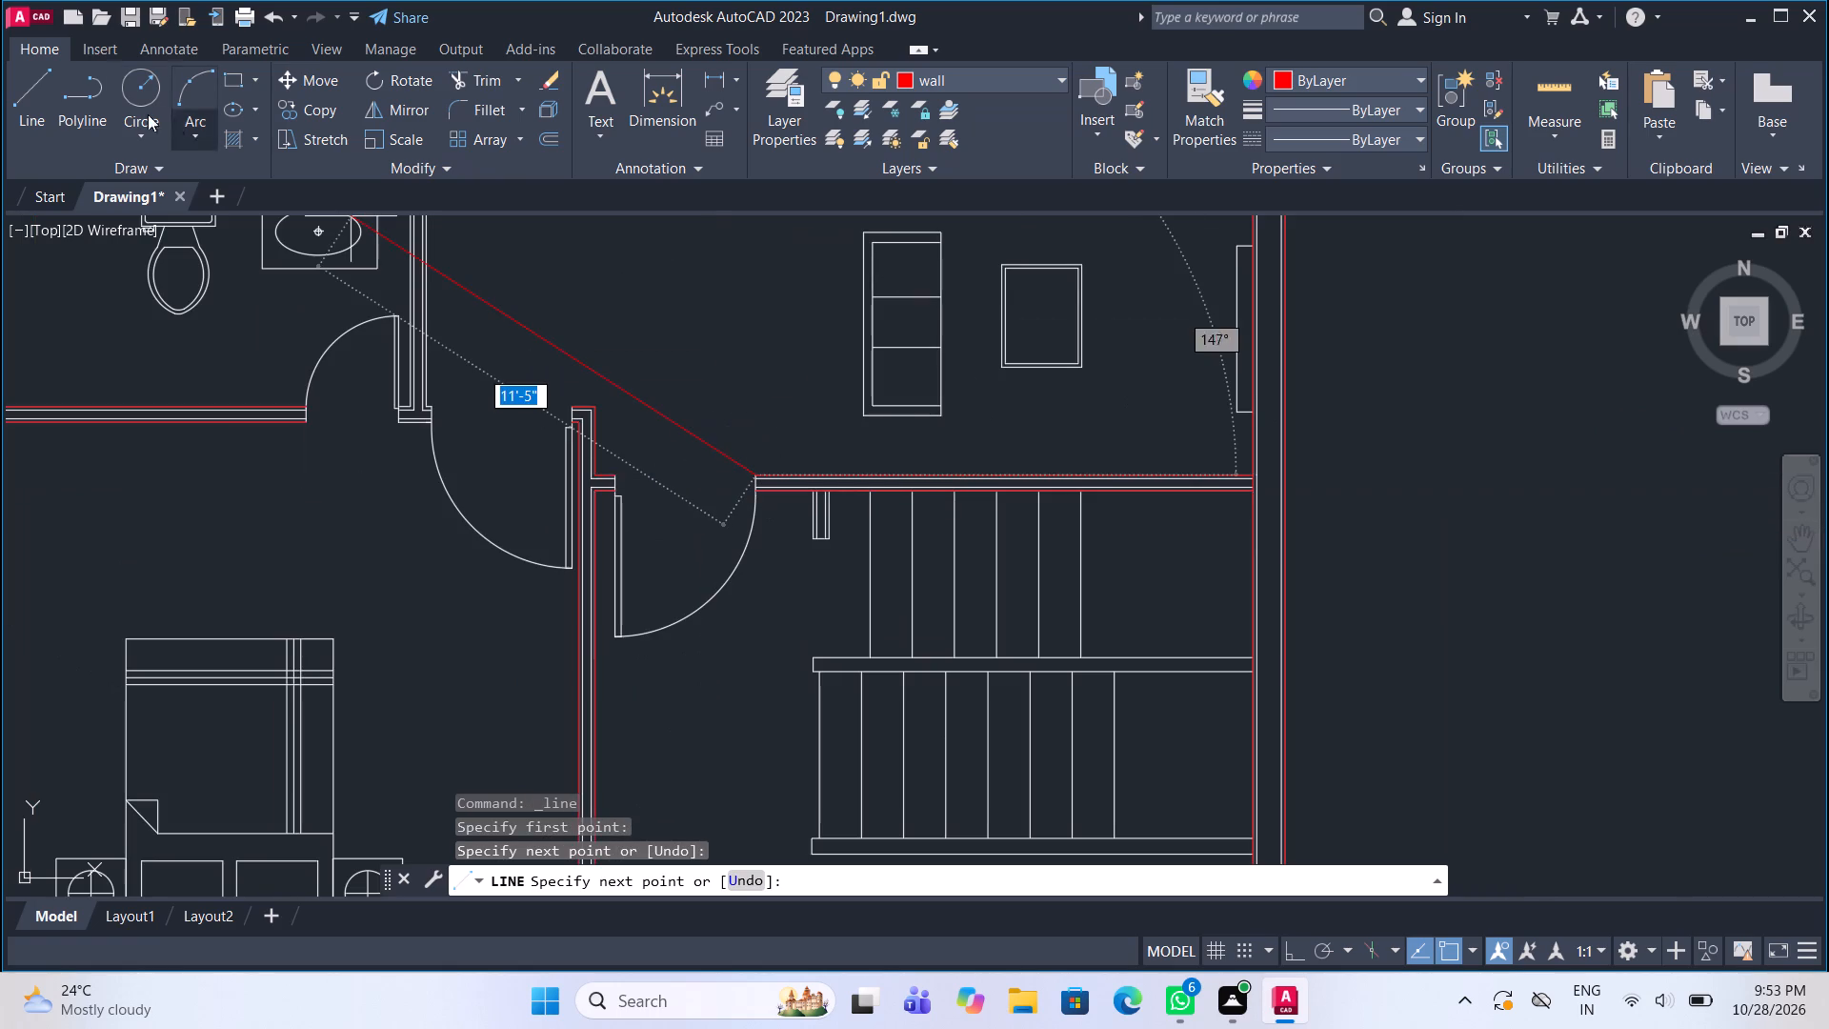
{"action": "left_click", "coordinate": [45, 95]}
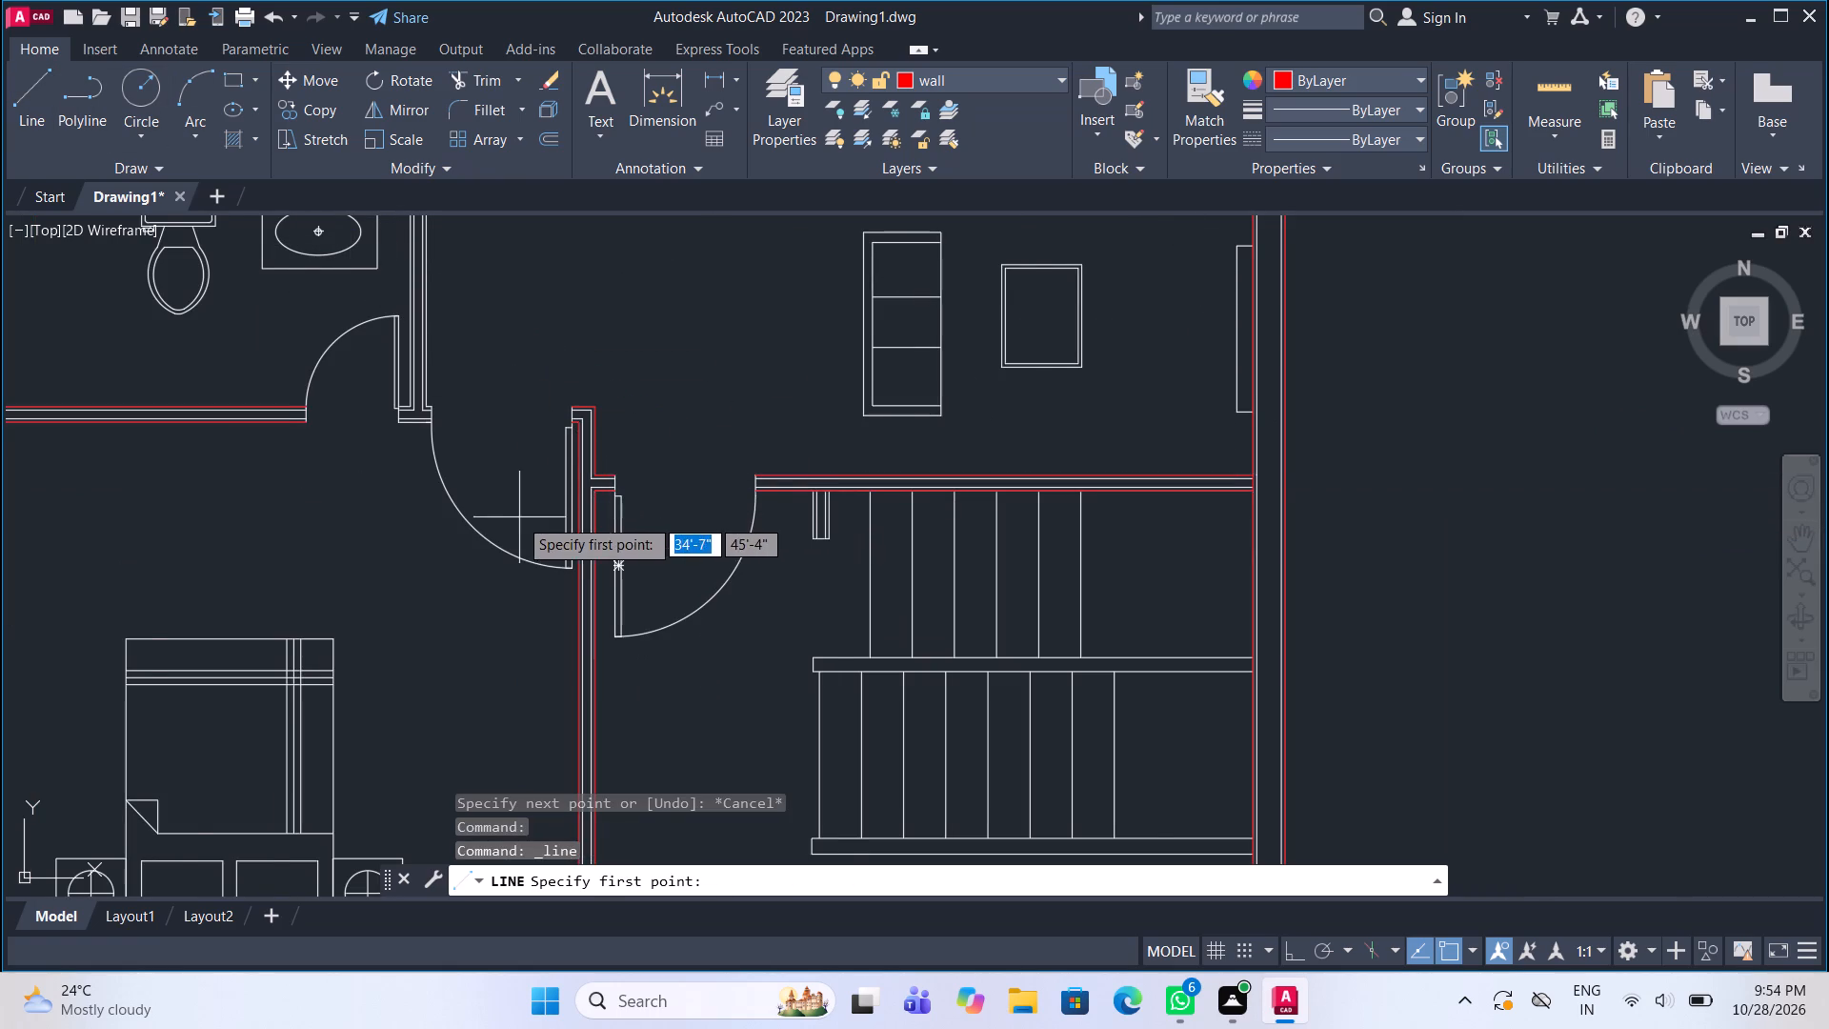
{"action": "middle_click_drag", "start_coordinate": [538, 520], "coordinate": [580, 520]}
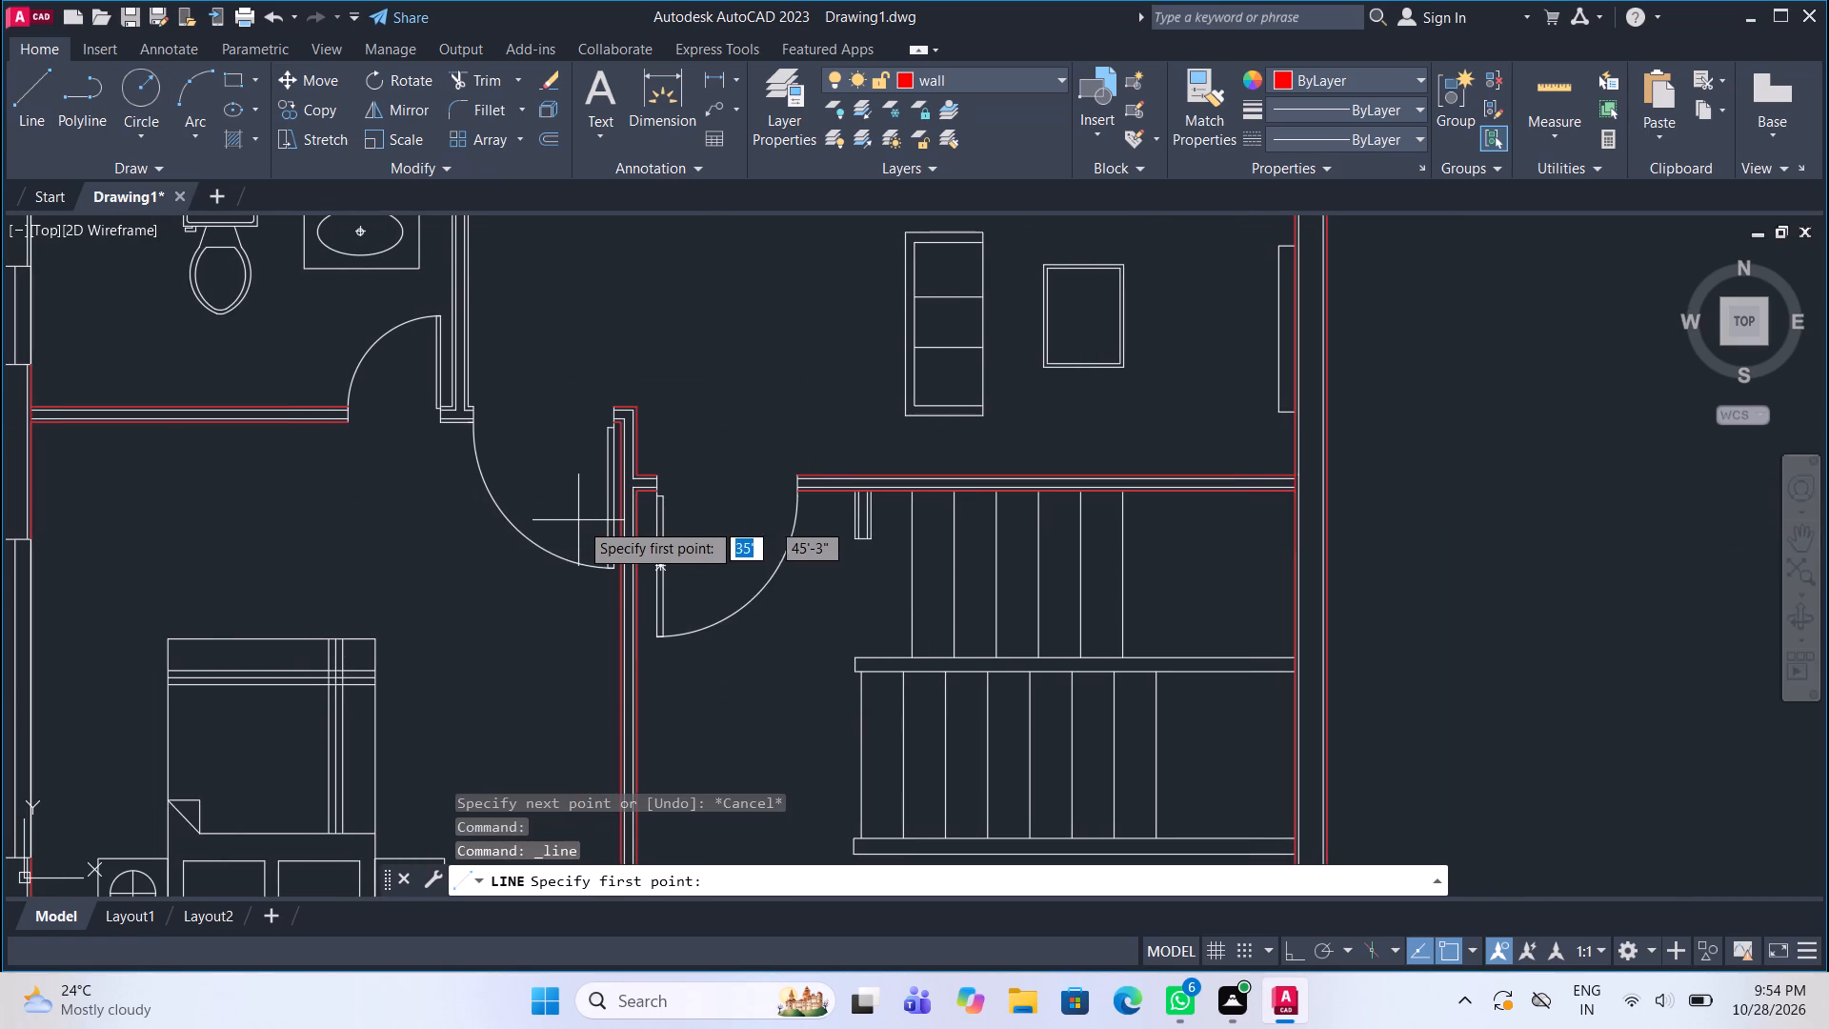
{"action": "scroll", "coordinate": [841, 556], "scroll_direction": "up", "scroll_amount": 3}
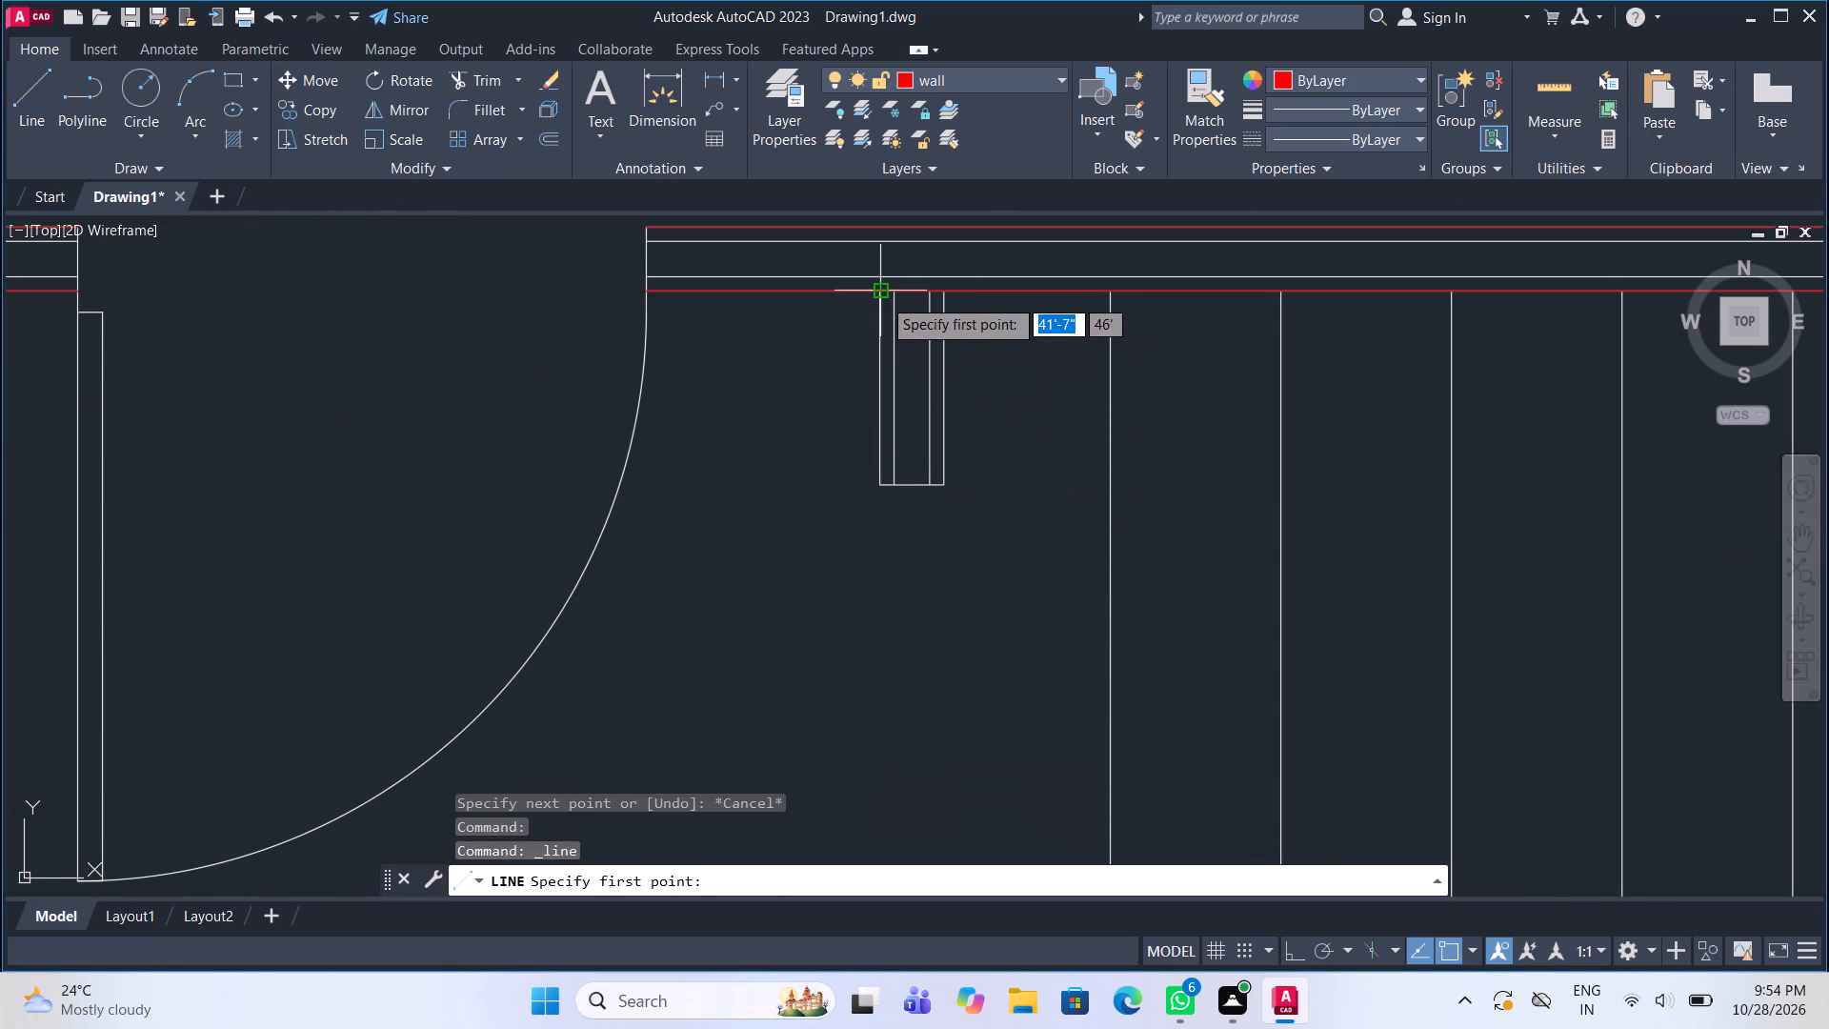
{"action": "left_click", "coordinate": [882, 297]}
{"action": "left_click", "coordinate": [874, 488]}
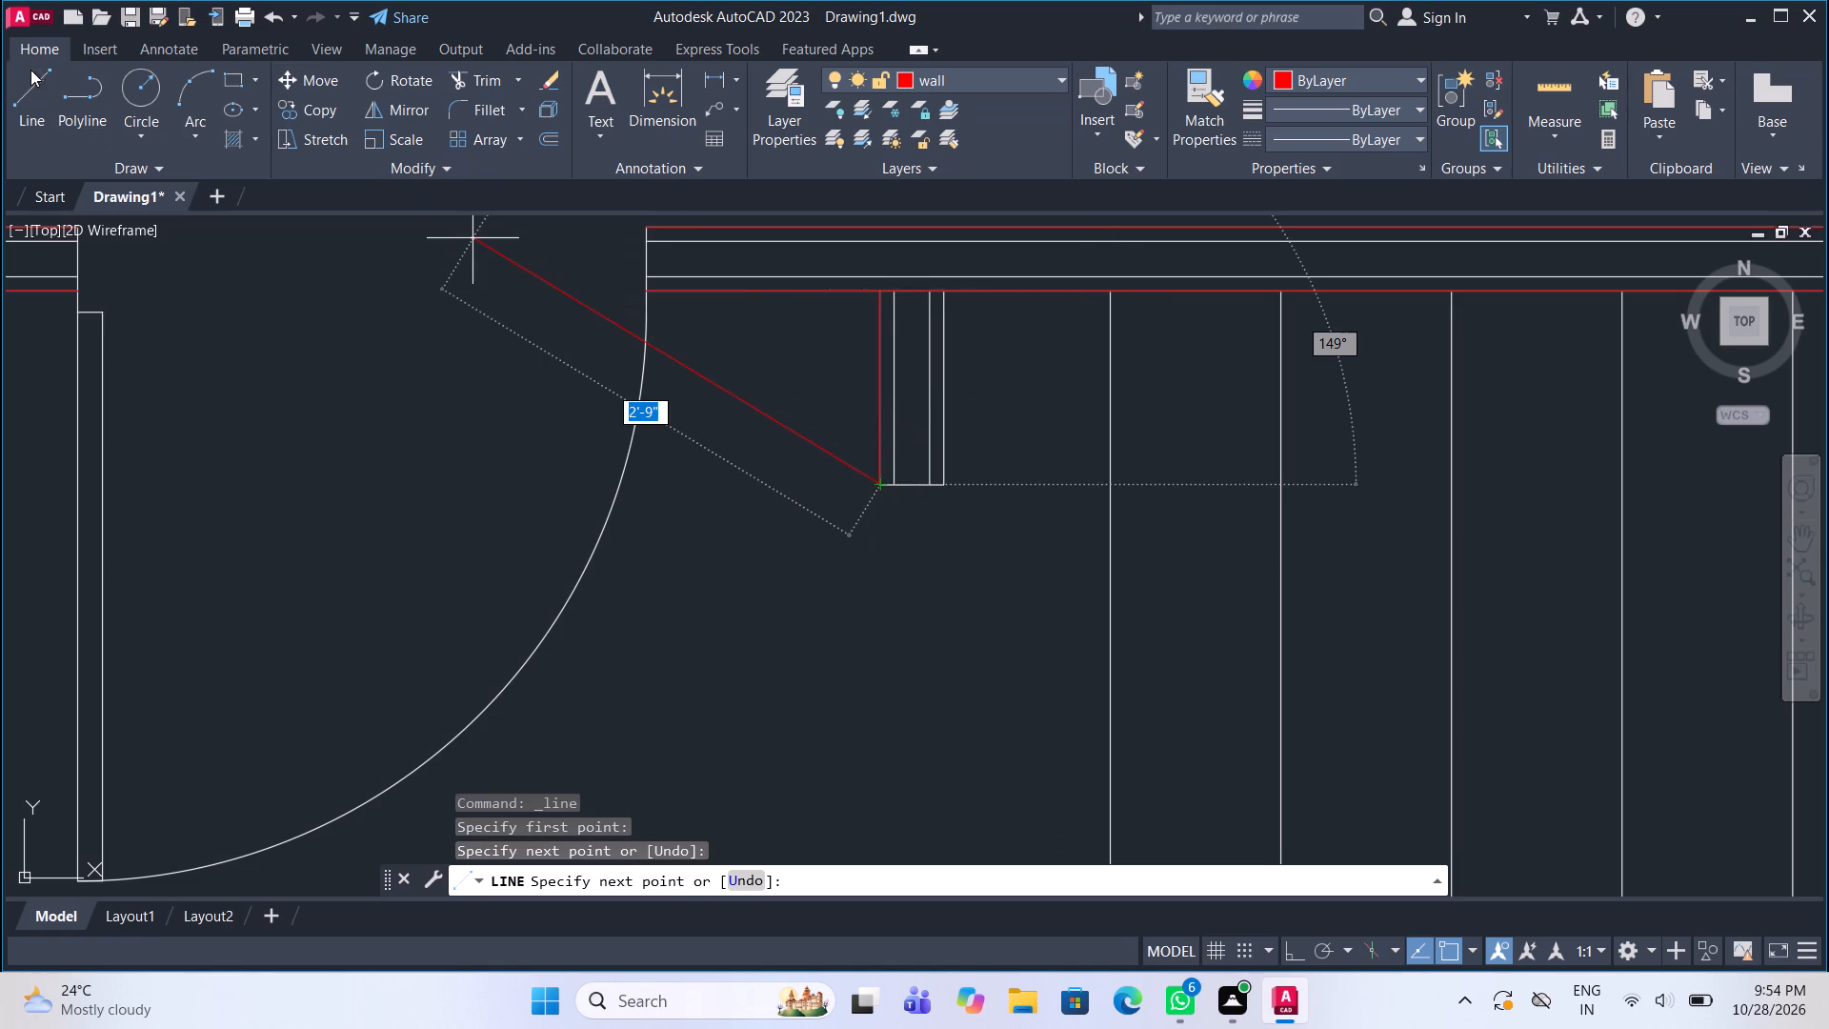
{"action": "left_click", "coordinate": [35, 89]}
{"action": "left_click", "coordinate": [951, 294]}
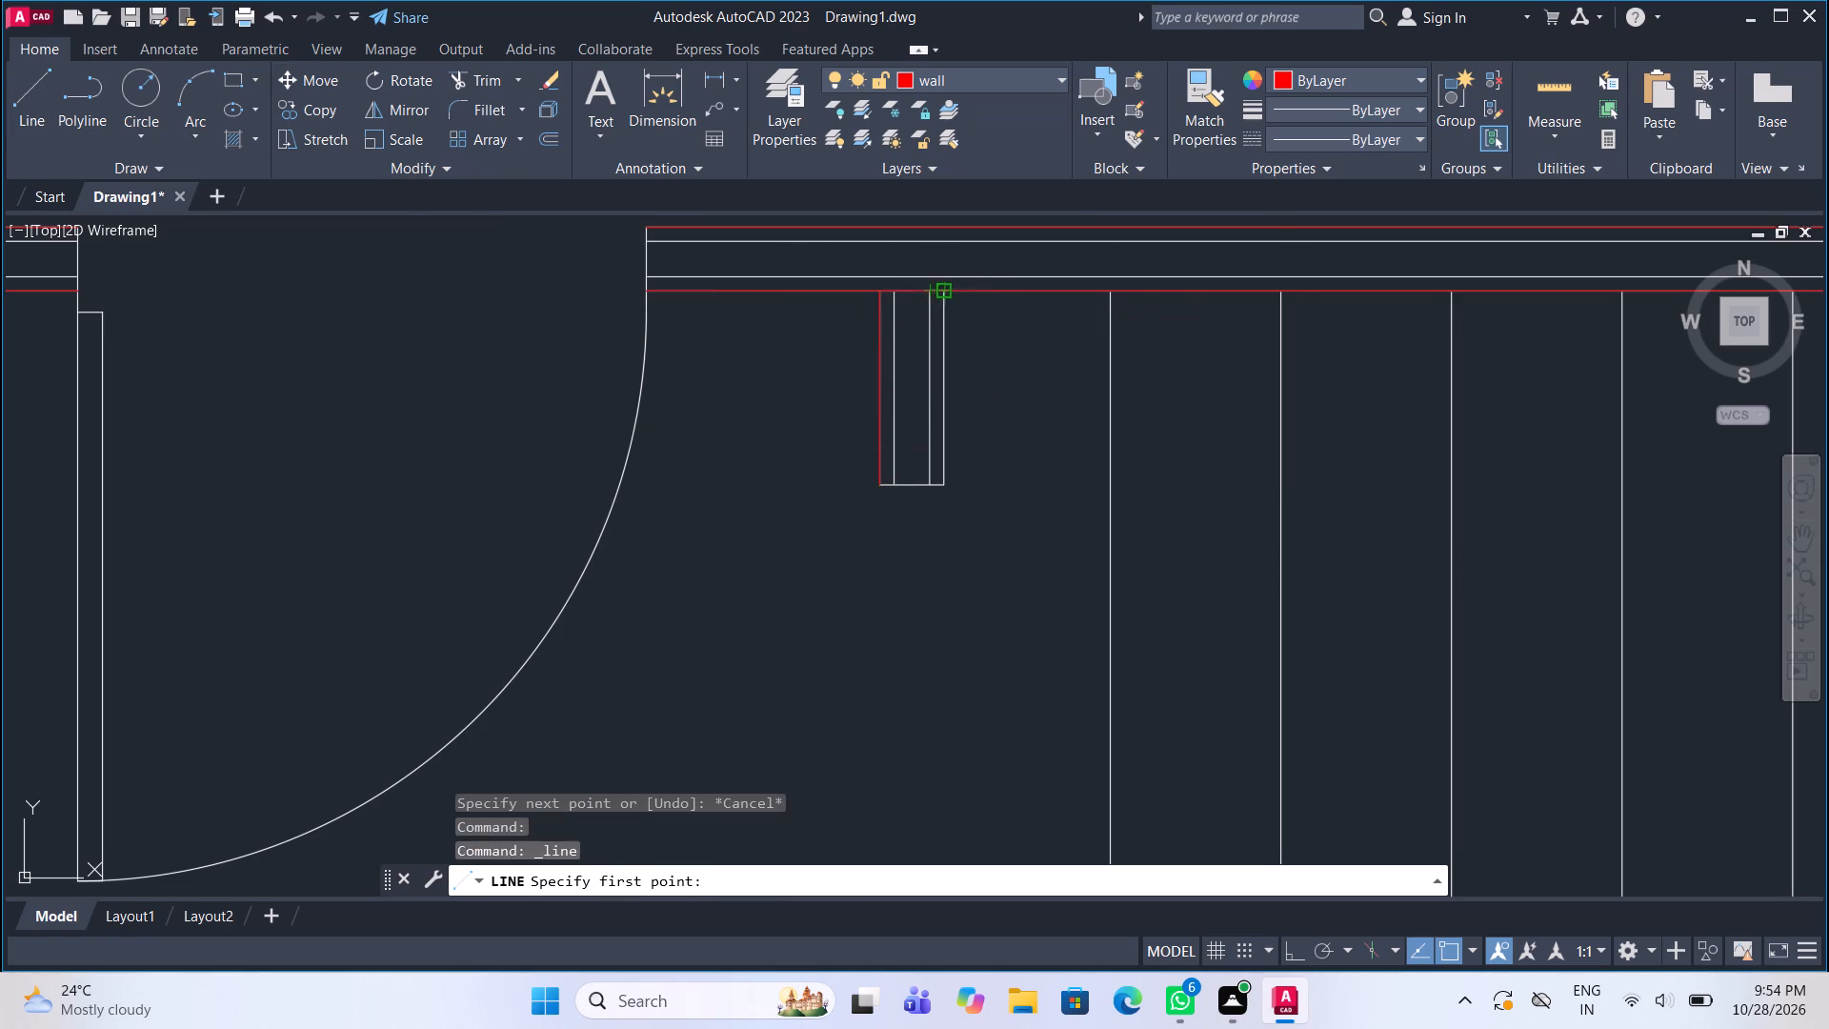
{"action": "left_click", "coordinate": [950, 490]}
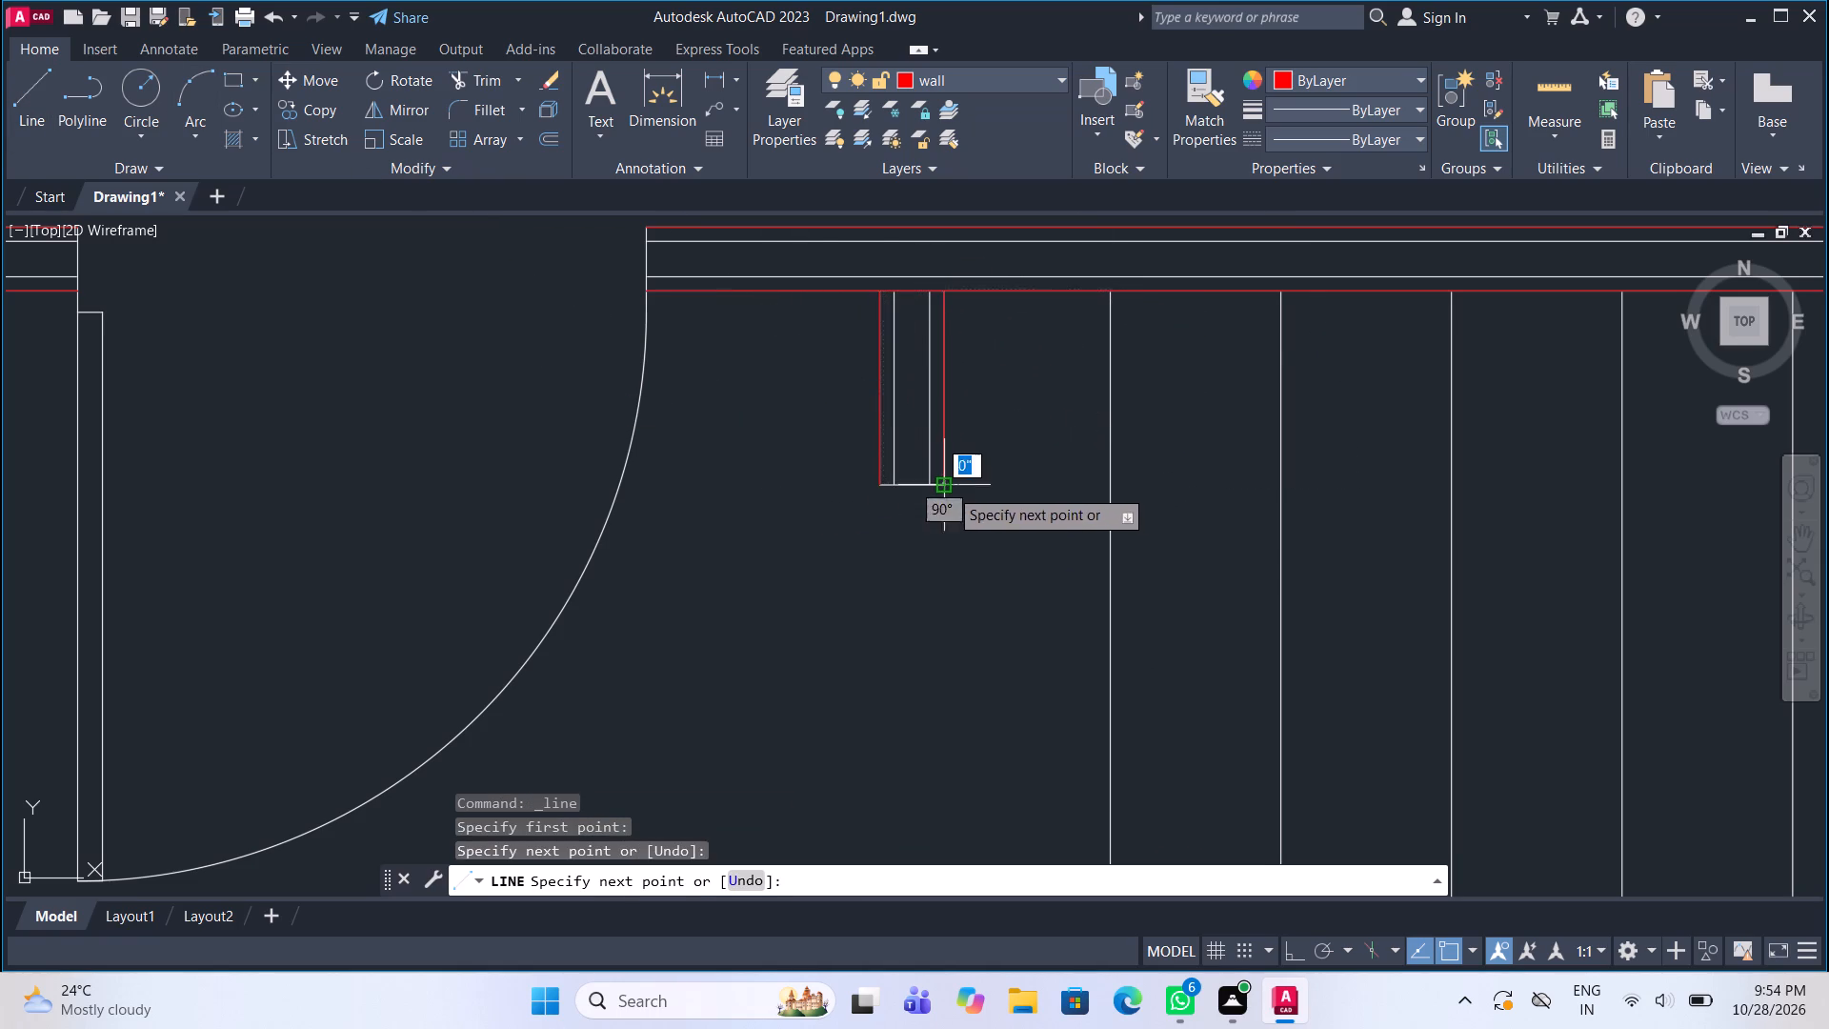
Draw the bedroom-side face line, about 9" long, on the short wall piece between the lower bathroom and bedroom doors.
{"action": "left_click", "coordinate": [14, 89]}
{"action": "scroll", "coordinate": [645, 557], "scroll_direction": "down", "scroll_amount": 3}
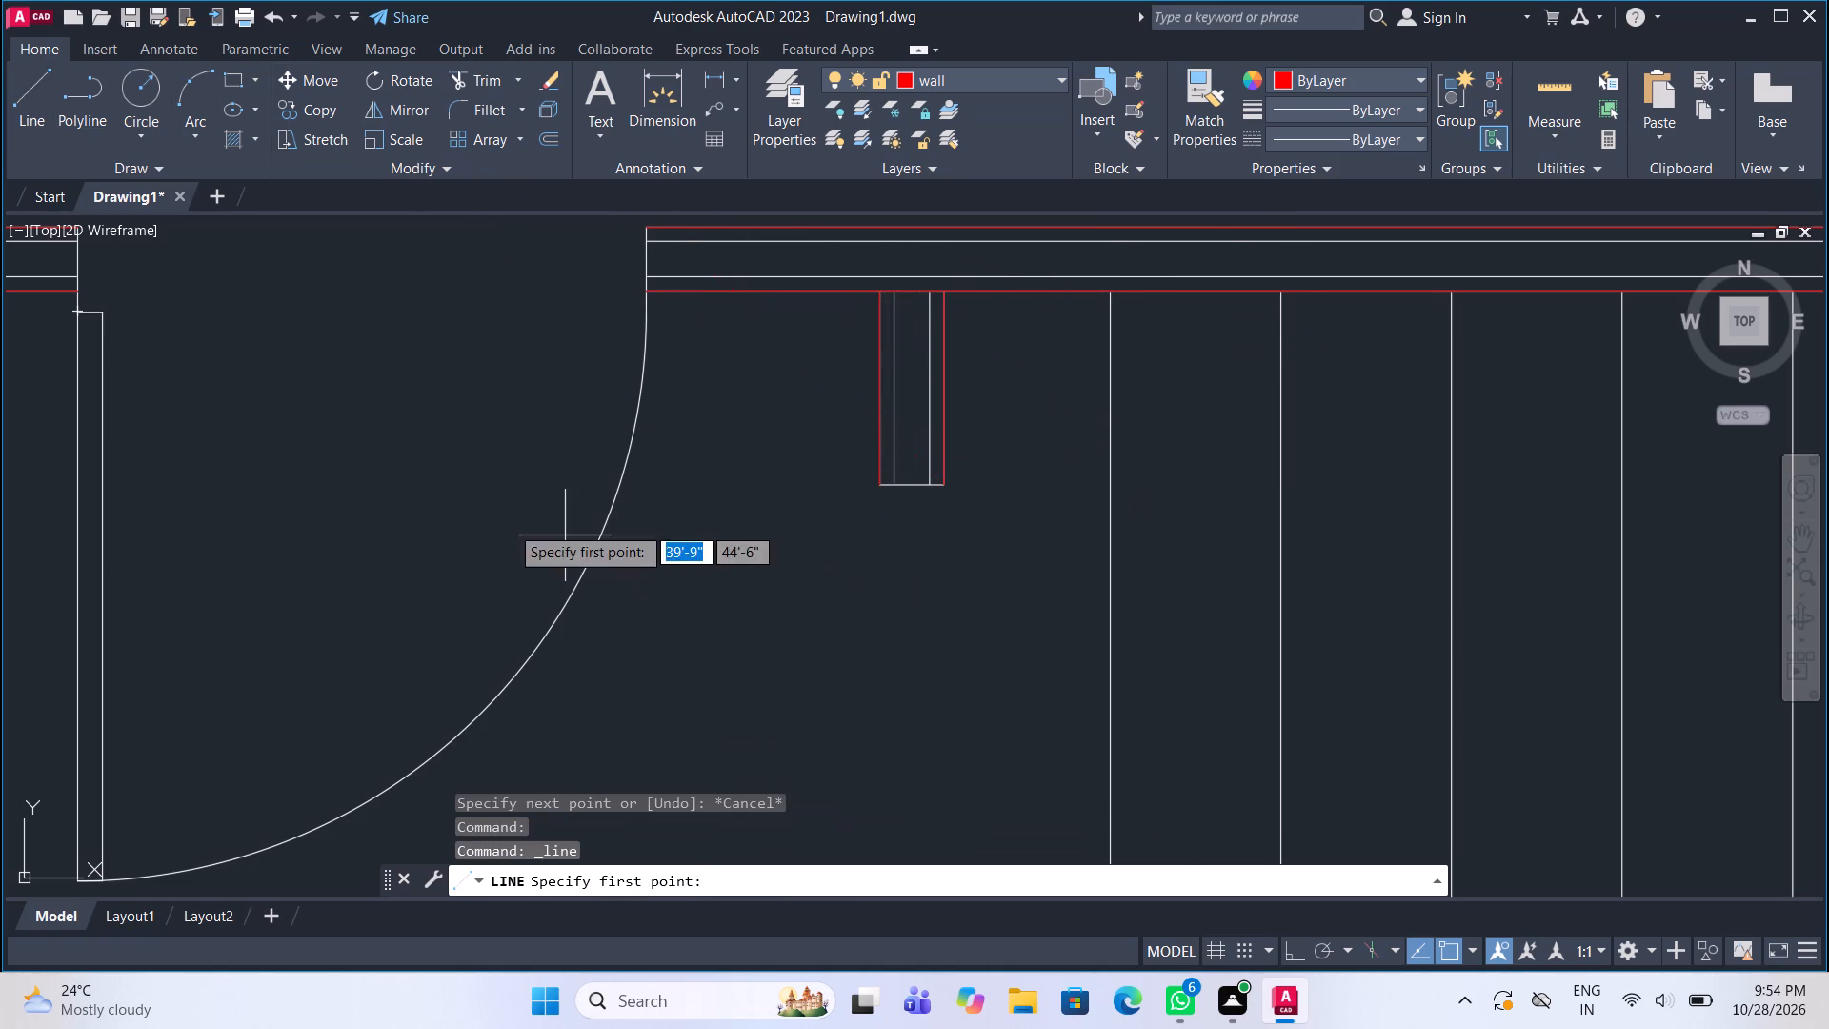
{"action": "scroll", "coordinate": [643, 539], "scroll_direction": "down", "scroll_amount": 3}
{"action": "middle_click_drag", "start_coordinate": [405, 474], "coordinate": [816, 629]}
{"action": "scroll", "coordinate": [701, 576], "scroll_direction": "up", "scroll_amount": 3}
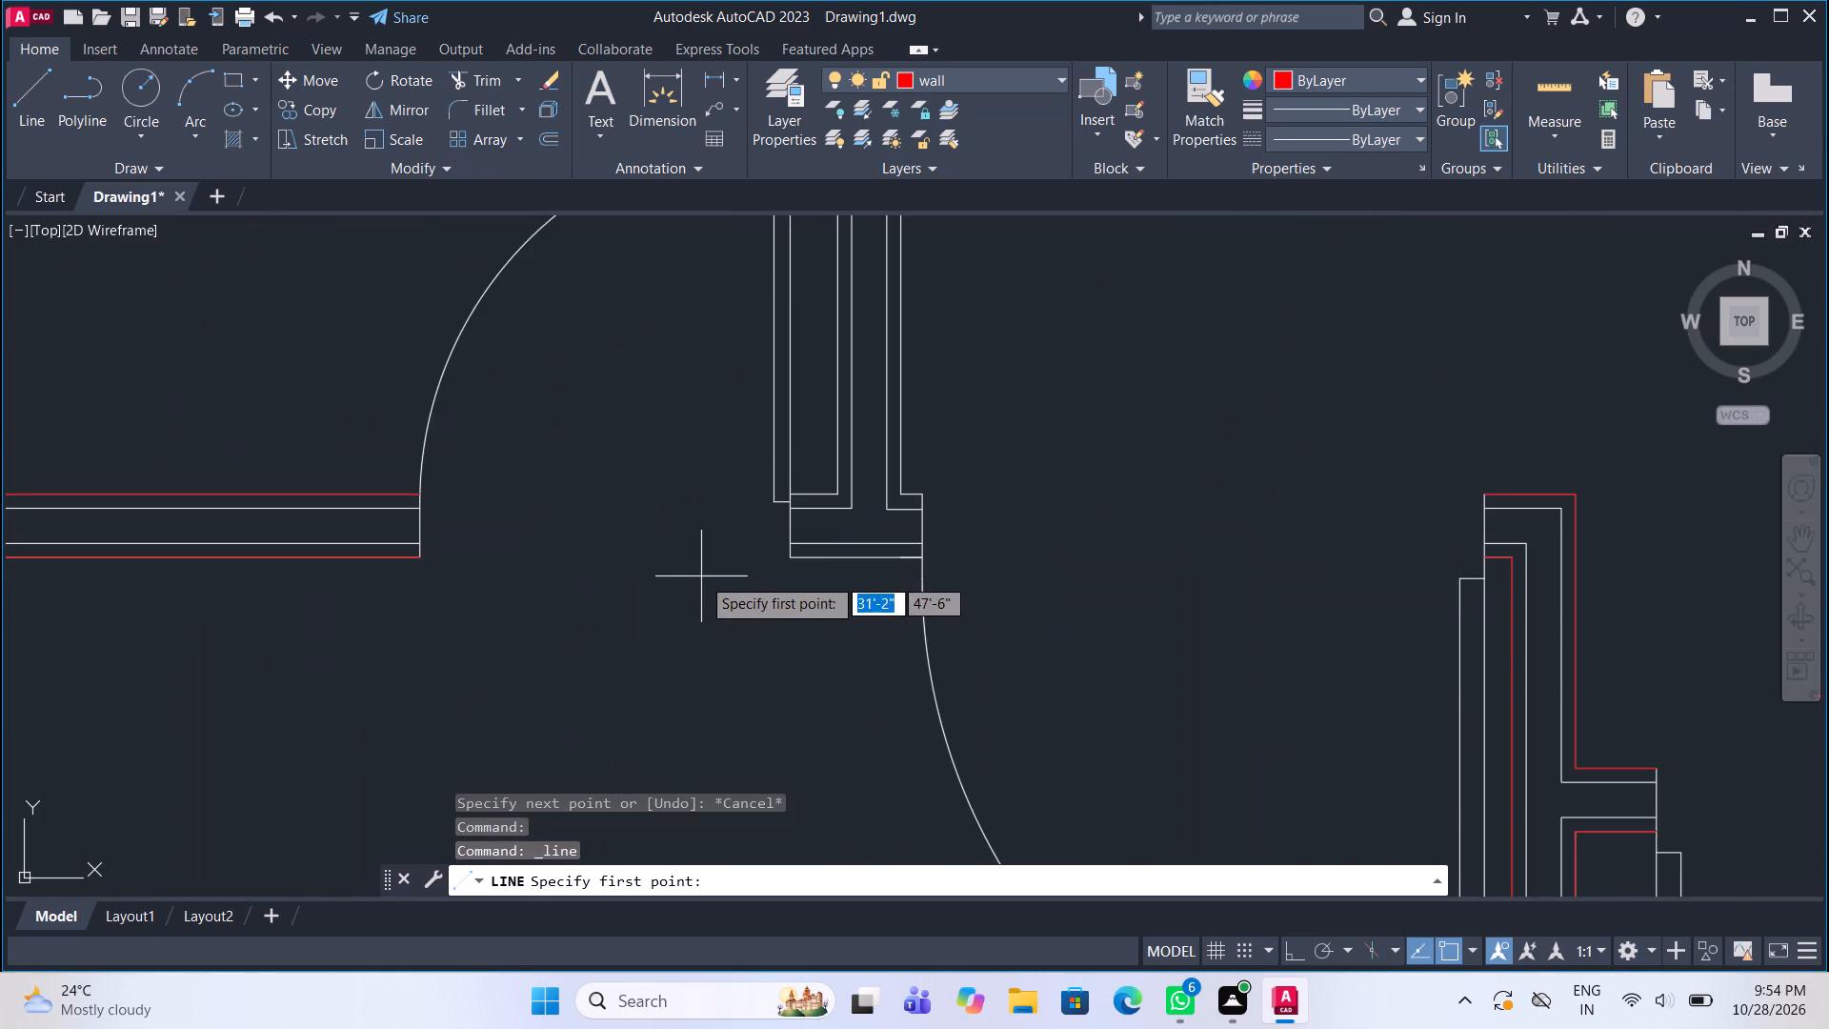
{"action": "scroll", "coordinate": [812, 564], "scroll_direction": "up", "scroll_amount": 1}
{"action": "left_click", "coordinate": [782, 555]}
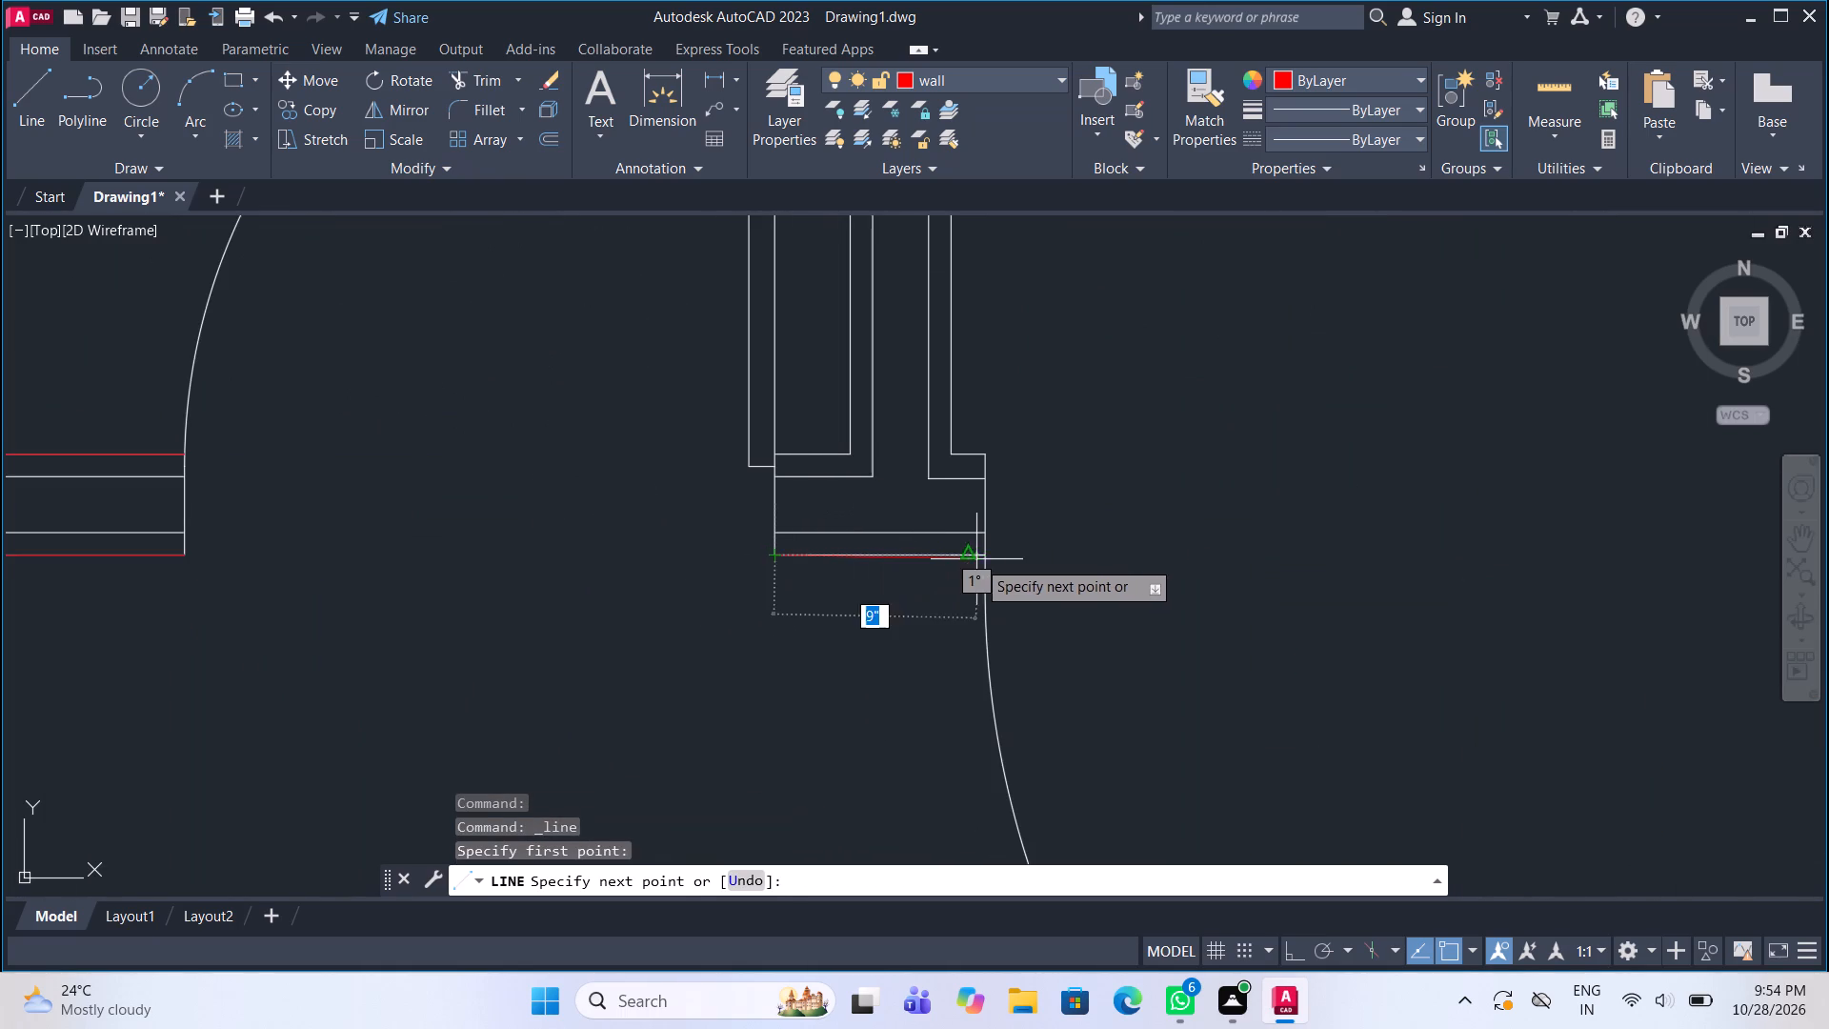
{"action": "left_click", "coordinate": [977, 559]}
{"action": "left_click", "coordinate": [55, 87]}
Draw the lower bathroom's inner wall faces from the door jamb: about 3" across, 5' up, and 10' along the middle partition to the left wall.
{"action": "left_click", "coordinate": [37, 84]}
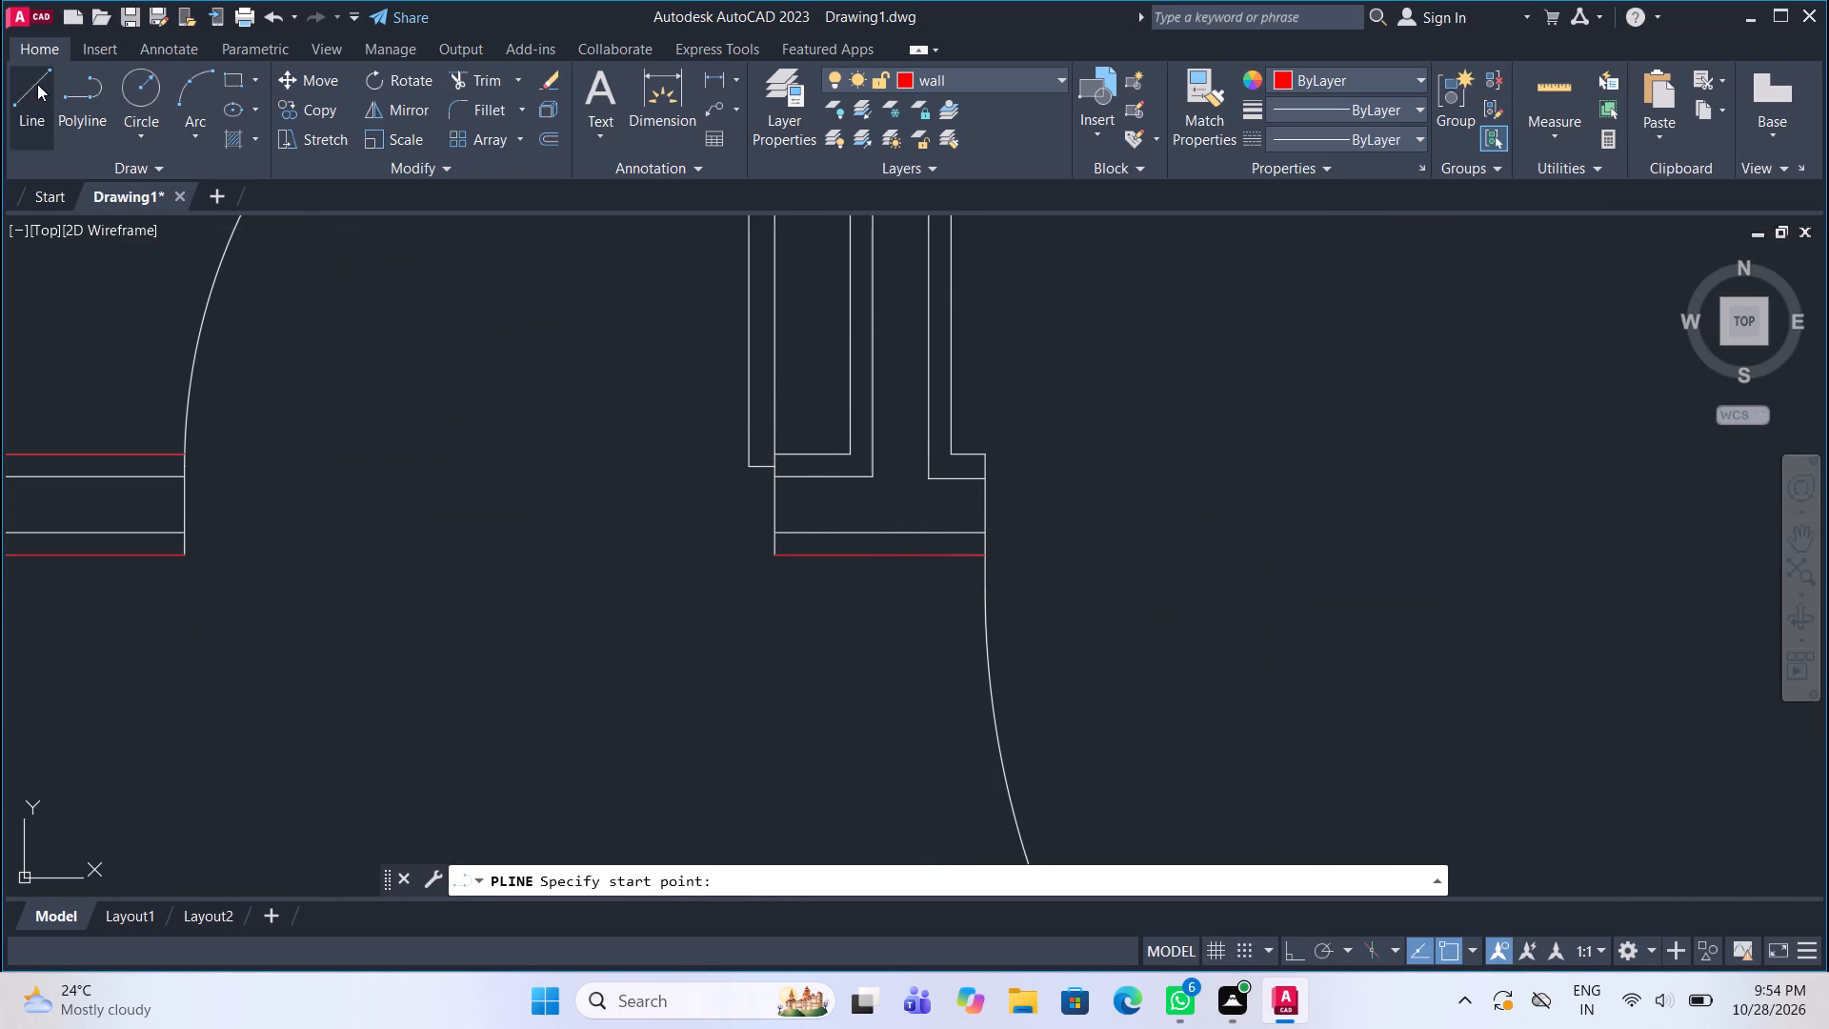
{"action": "left_click", "coordinate": [782, 456]}
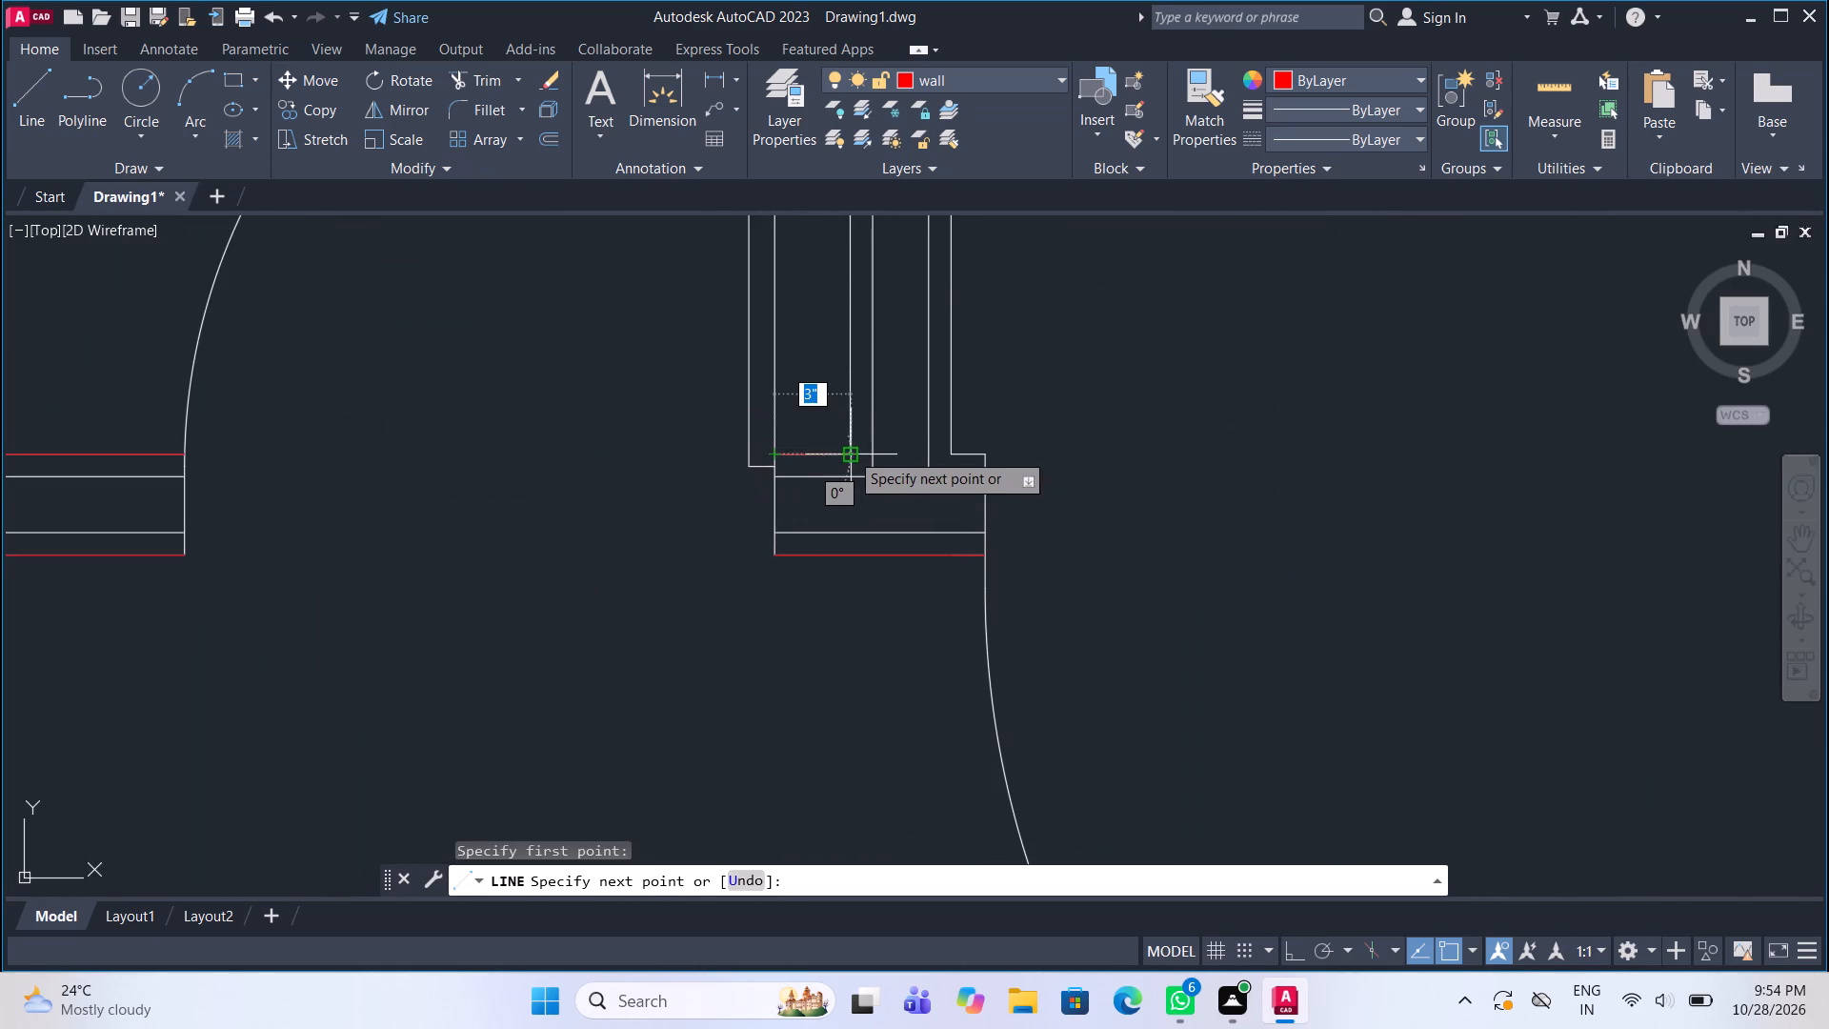
{"action": "left_click", "coordinate": [850, 452]}
{"action": "scroll", "coordinate": [799, 588], "scroll_direction": "down", "scroll_amount": 4}
{"action": "scroll", "coordinate": [804, 359], "scroll_direction": "up", "scroll_amount": 3}
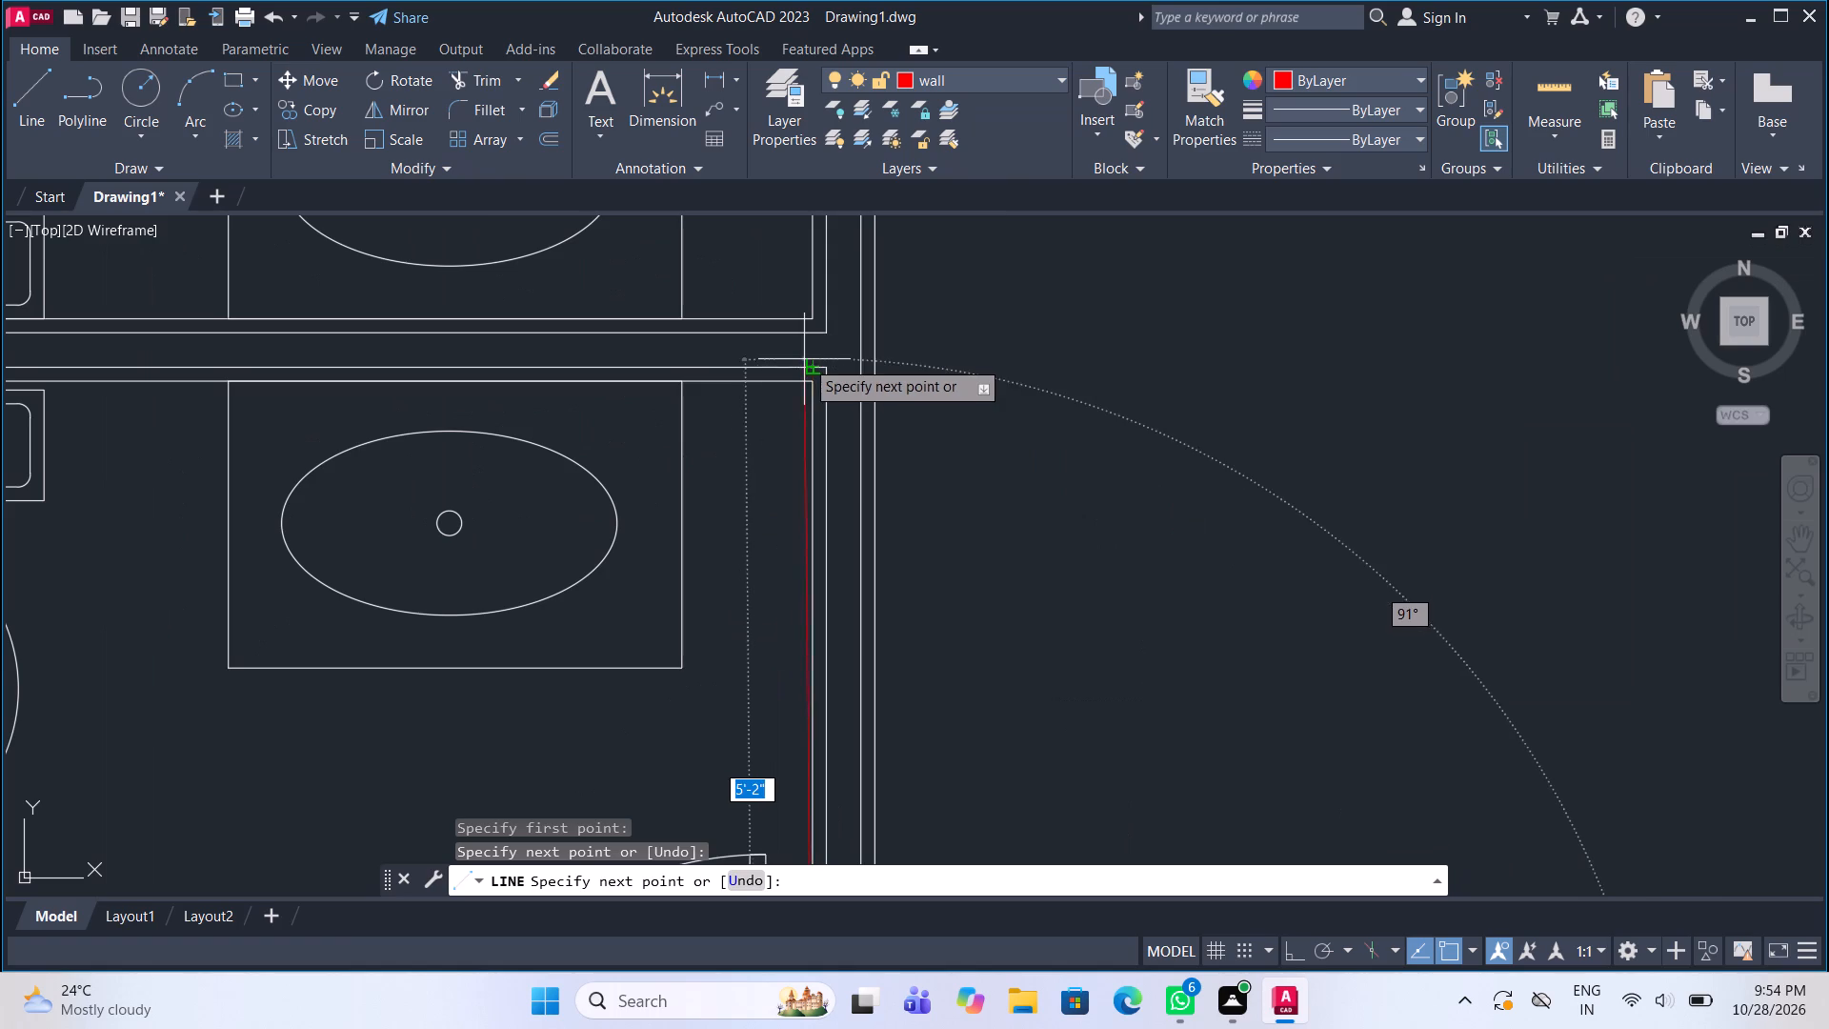
{"action": "left_click", "coordinate": [804, 382]}
{"action": "scroll", "coordinate": [804, 382], "scroll_direction": "down", "scroll_amount": 3}
{"action": "scroll", "coordinate": [383, 390], "scroll_direction": "up", "scroll_amount": 3}
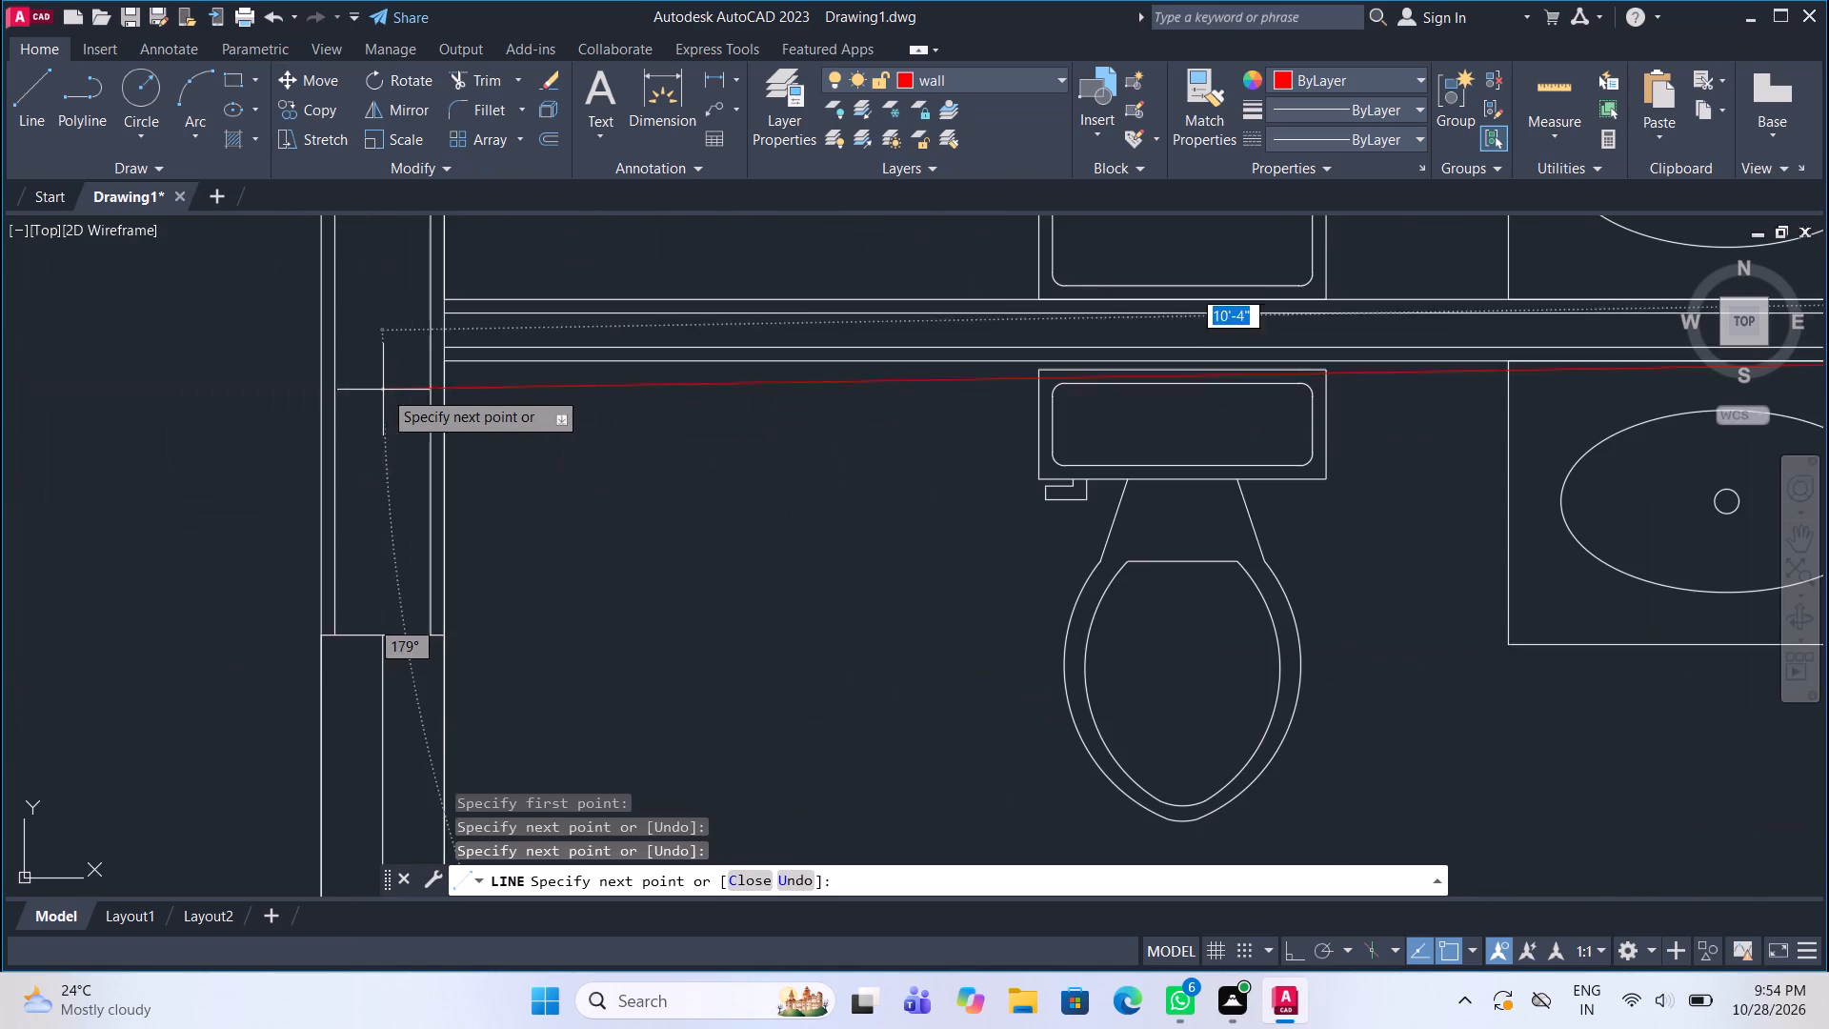
{"action": "left_click", "coordinate": [444, 364]}
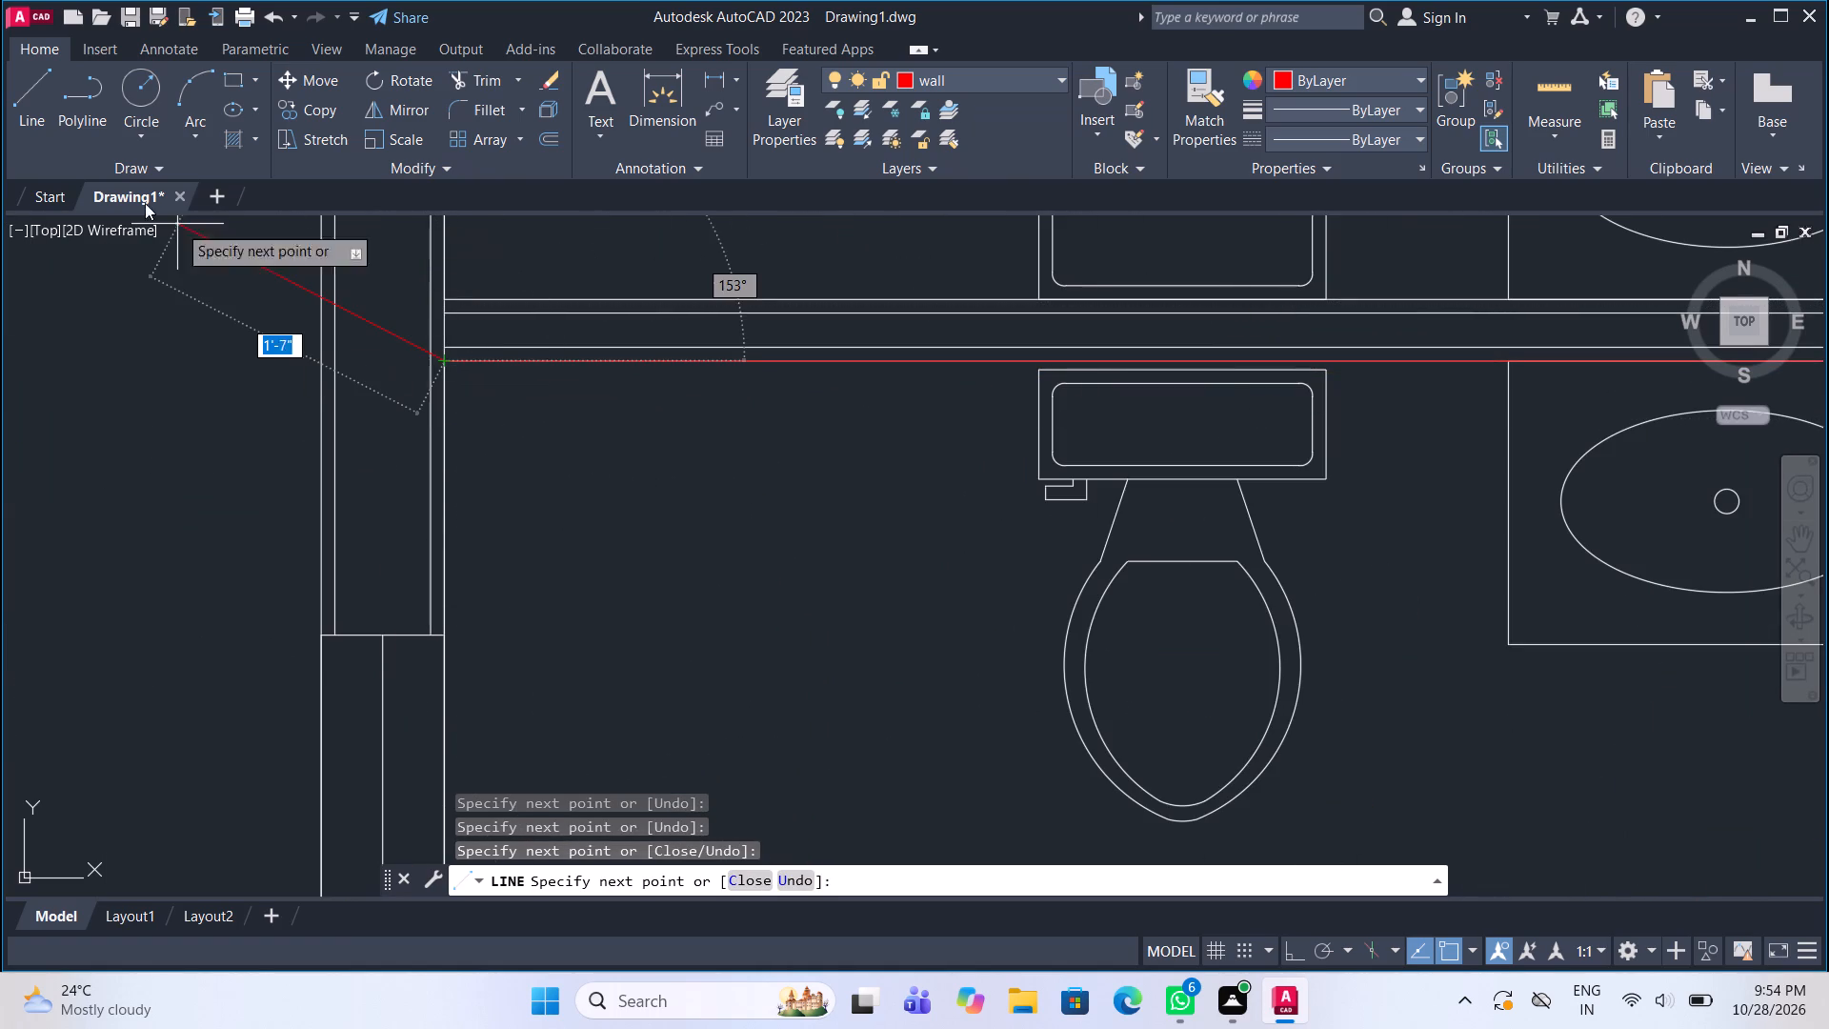
Draw the upper bathroom's inner faces from the left wall about 10' along the middle partition and about 5' up to the door wall.
{"action": "left_click", "coordinate": [35, 97]}
{"action": "middle_click_drag", "start_coordinate": [397, 467], "coordinate": [398, 535]}
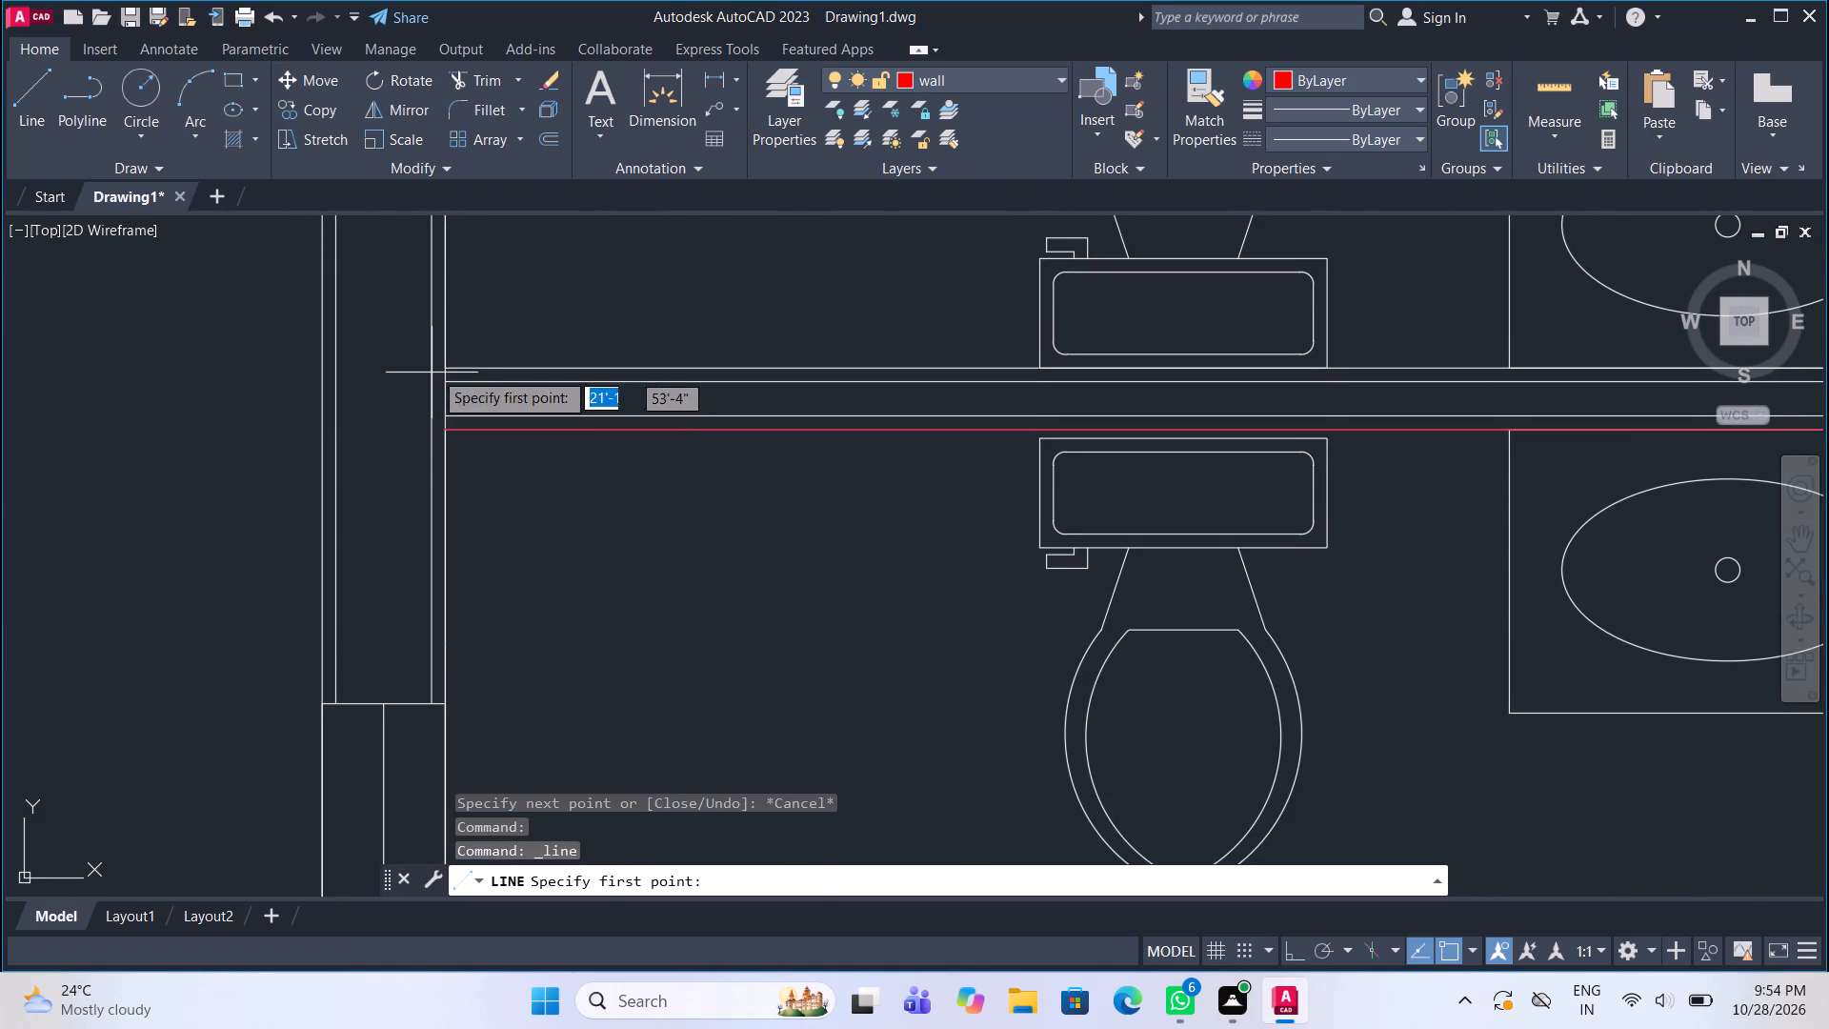
{"action": "left_click", "coordinate": [440, 365]}
{"action": "scroll", "coordinate": [445, 365], "scroll_direction": "down", "scroll_amount": 2}
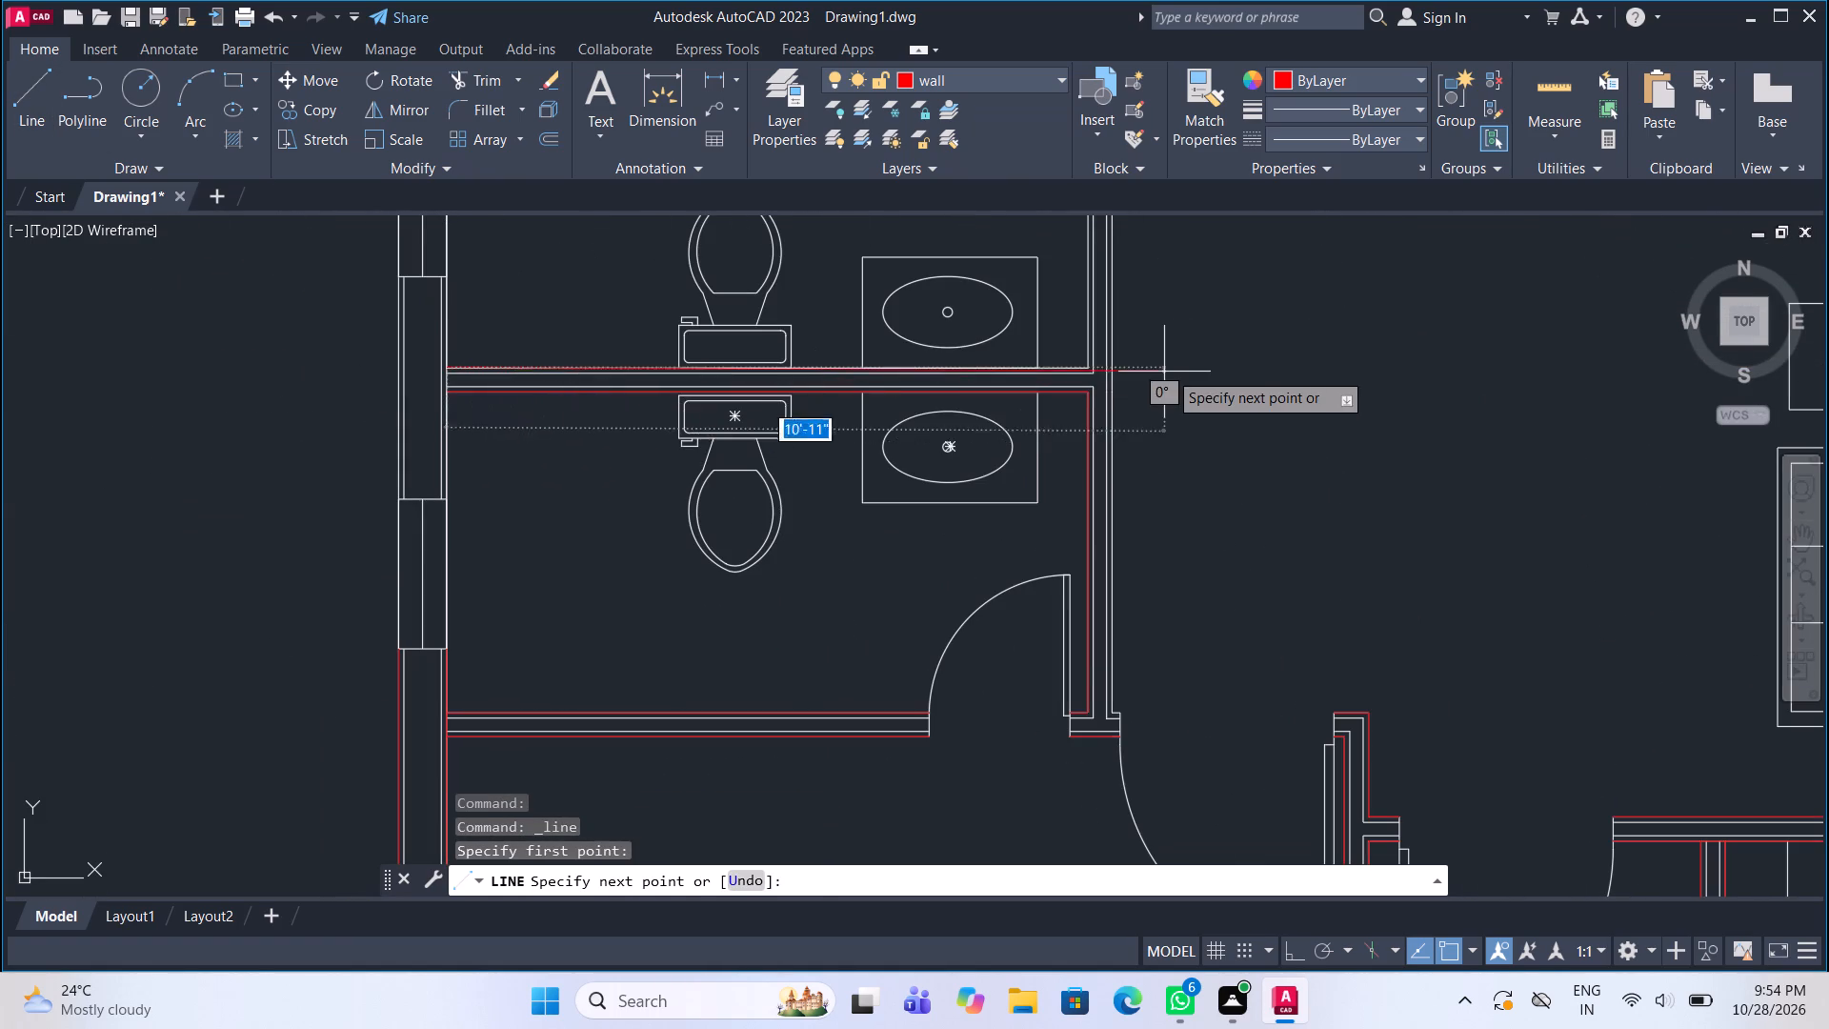
{"action": "scroll", "coordinate": [1178, 367], "scroll_direction": "up", "scroll_amount": 3}
{"action": "left_click", "coordinate": [798, 370]}
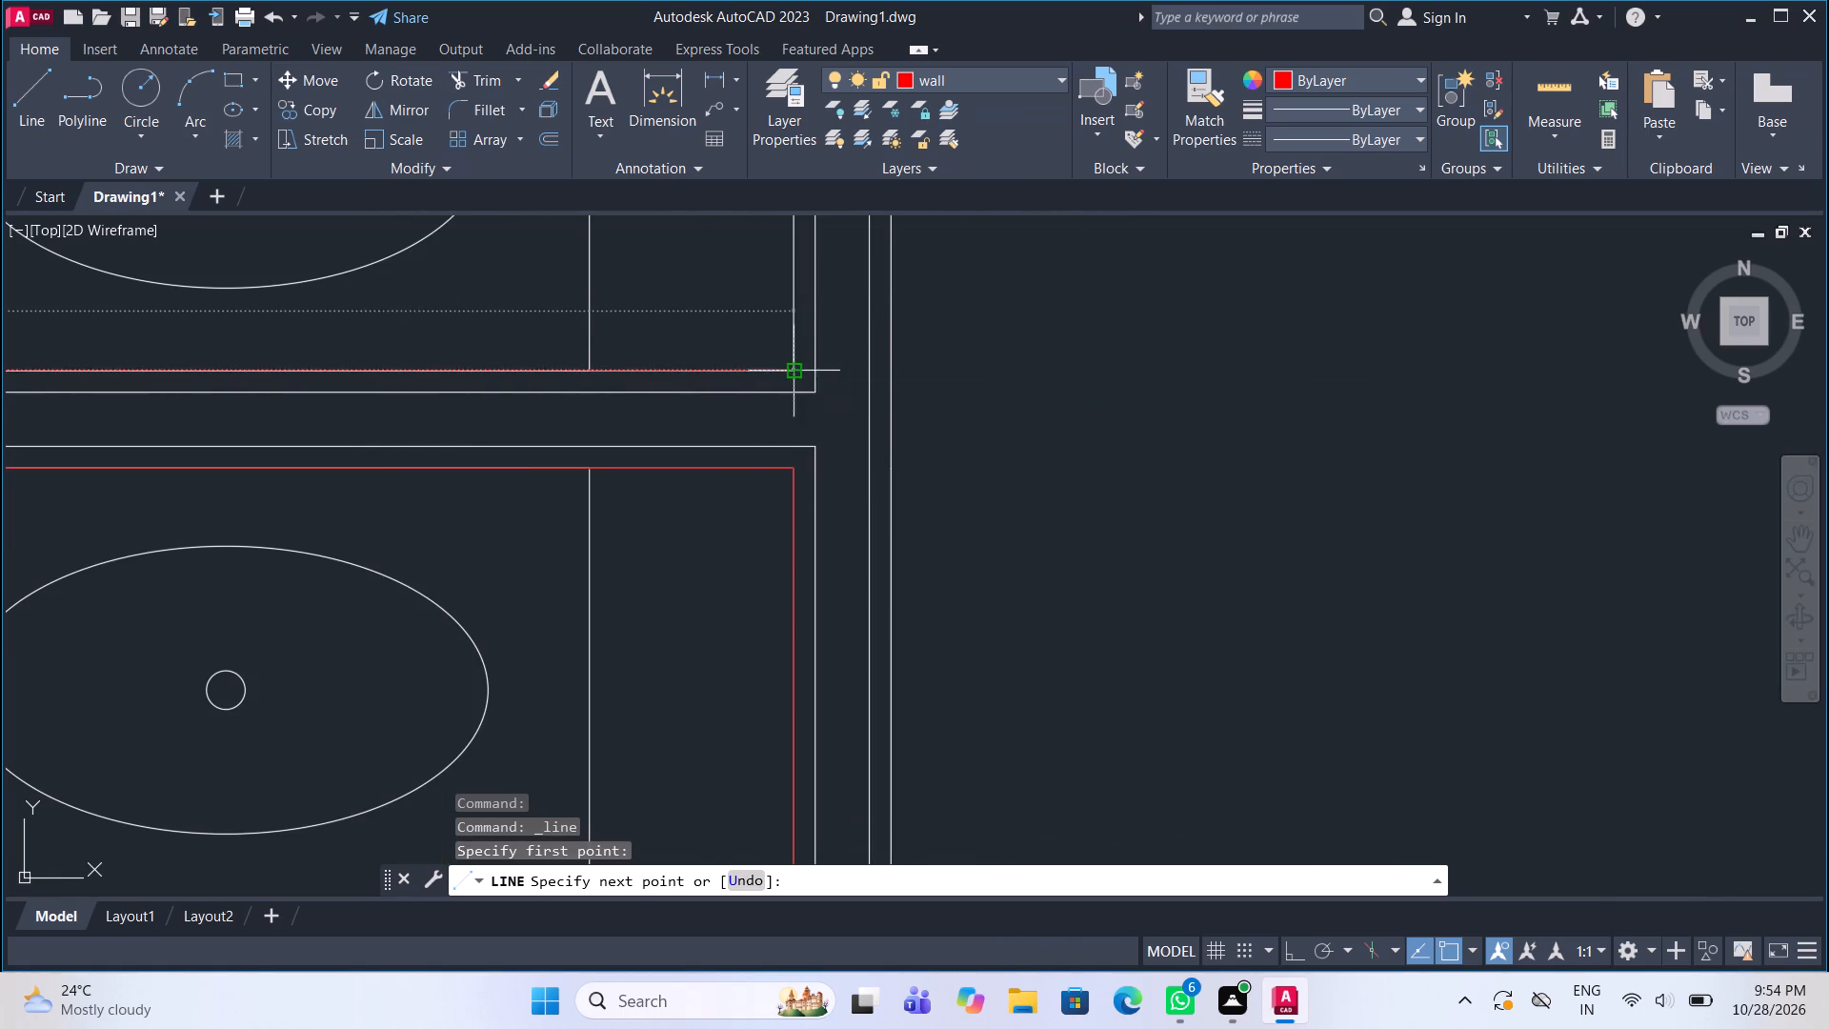
{"action": "scroll", "coordinate": [801, 522], "scroll_direction": "down", "scroll_amount": 4}
{"action": "scroll", "coordinate": [792, 308], "scroll_direction": "up", "scroll_amount": 4}
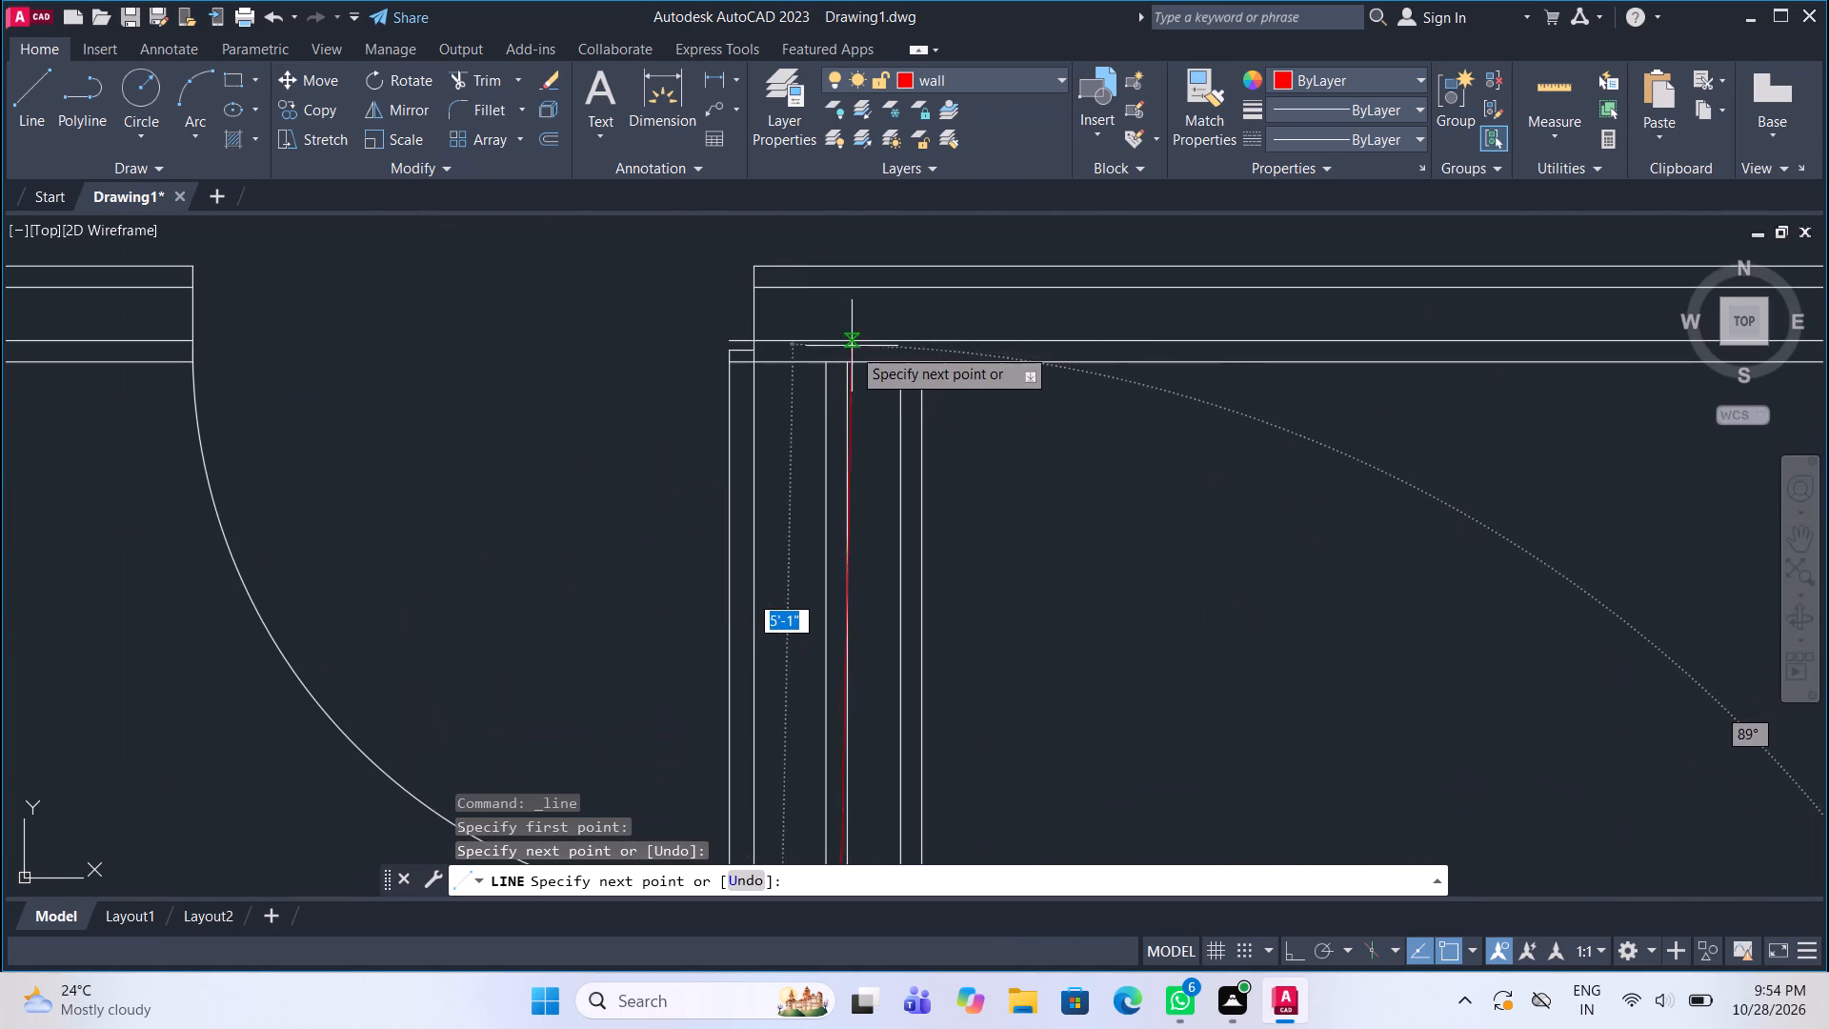
{"action": "left_click", "coordinate": [826, 361]}
Draw the bathrooms' living-room-side wall face from the lower door jamb across the short return and about 10' up to the upper bedroom wall.
{"action": "scroll", "coordinate": [810, 357], "scroll_direction": "down", "scroll_amount": 5}
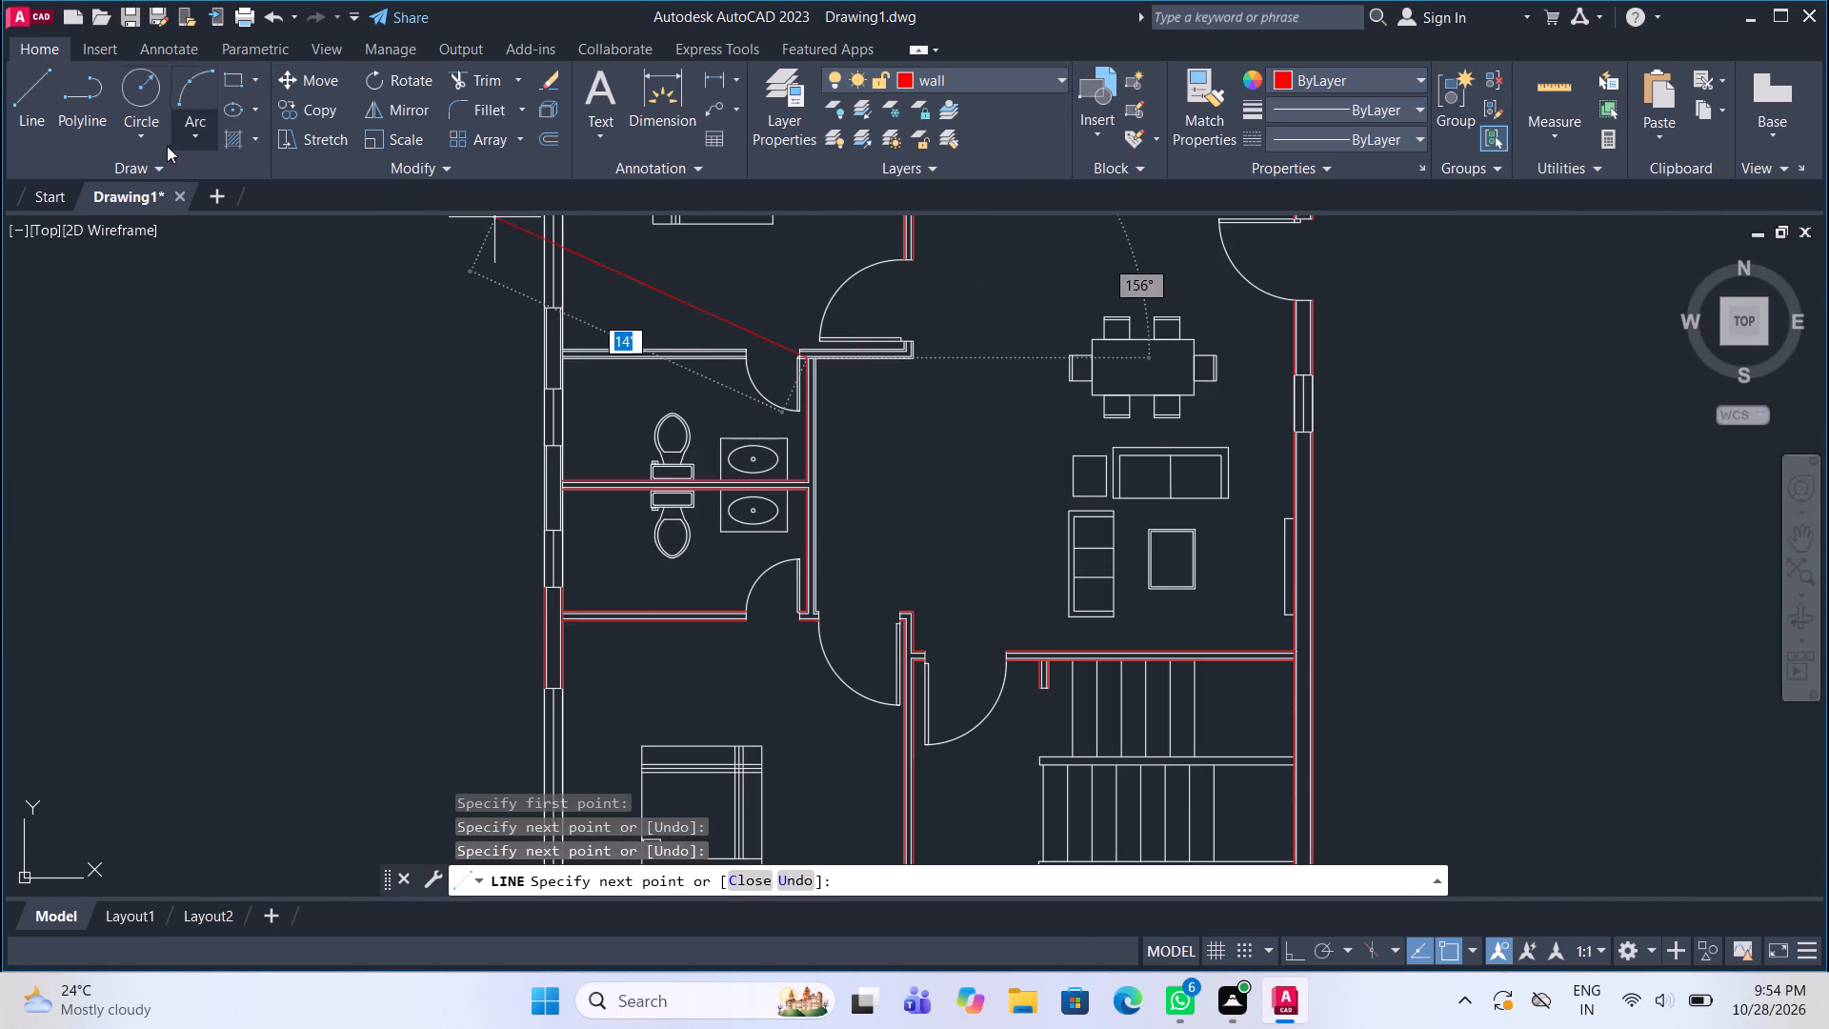
{"action": "left_click", "coordinate": [45, 103]}
{"action": "scroll", "coordinate": [830, 615], "scroll_direction": "up", "scroll_amount": 4}
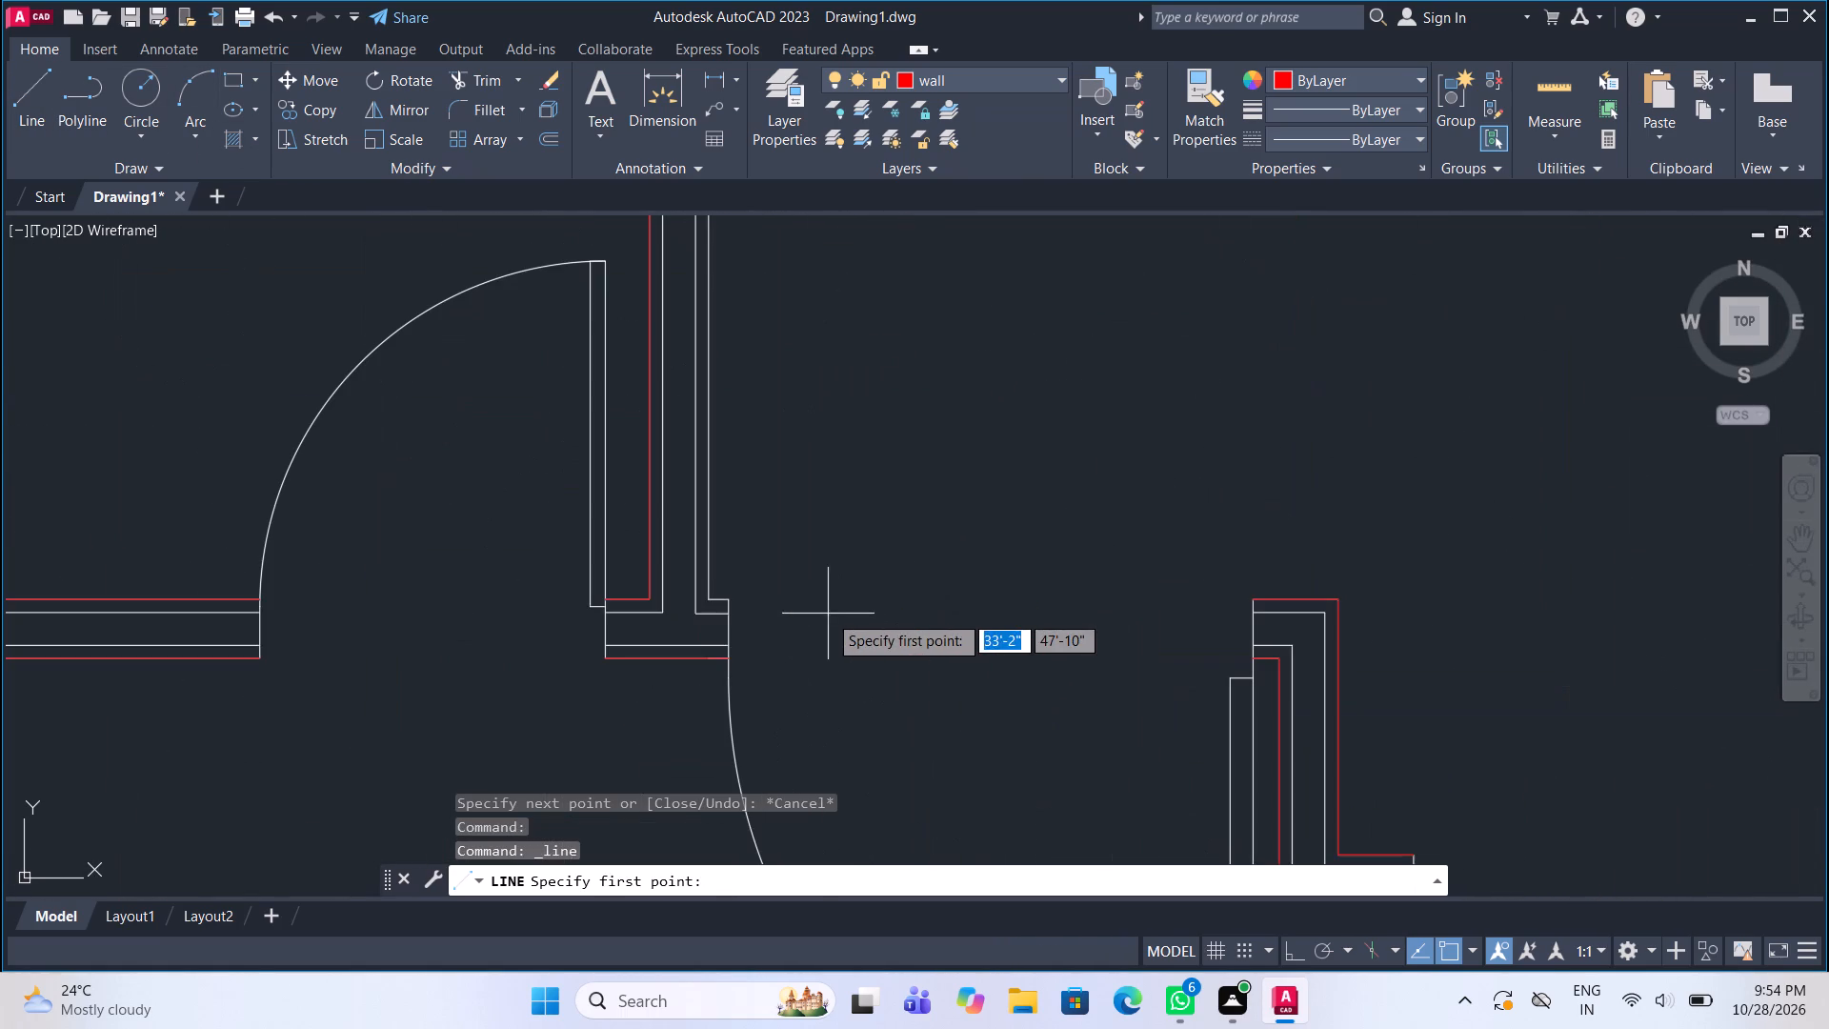
{"action": "scroll", "coordinate": [699, 614], "scroll_direction": "up", "scroll_amount": 2}
{"action": "left_click", "coordinate": [765, 582]}
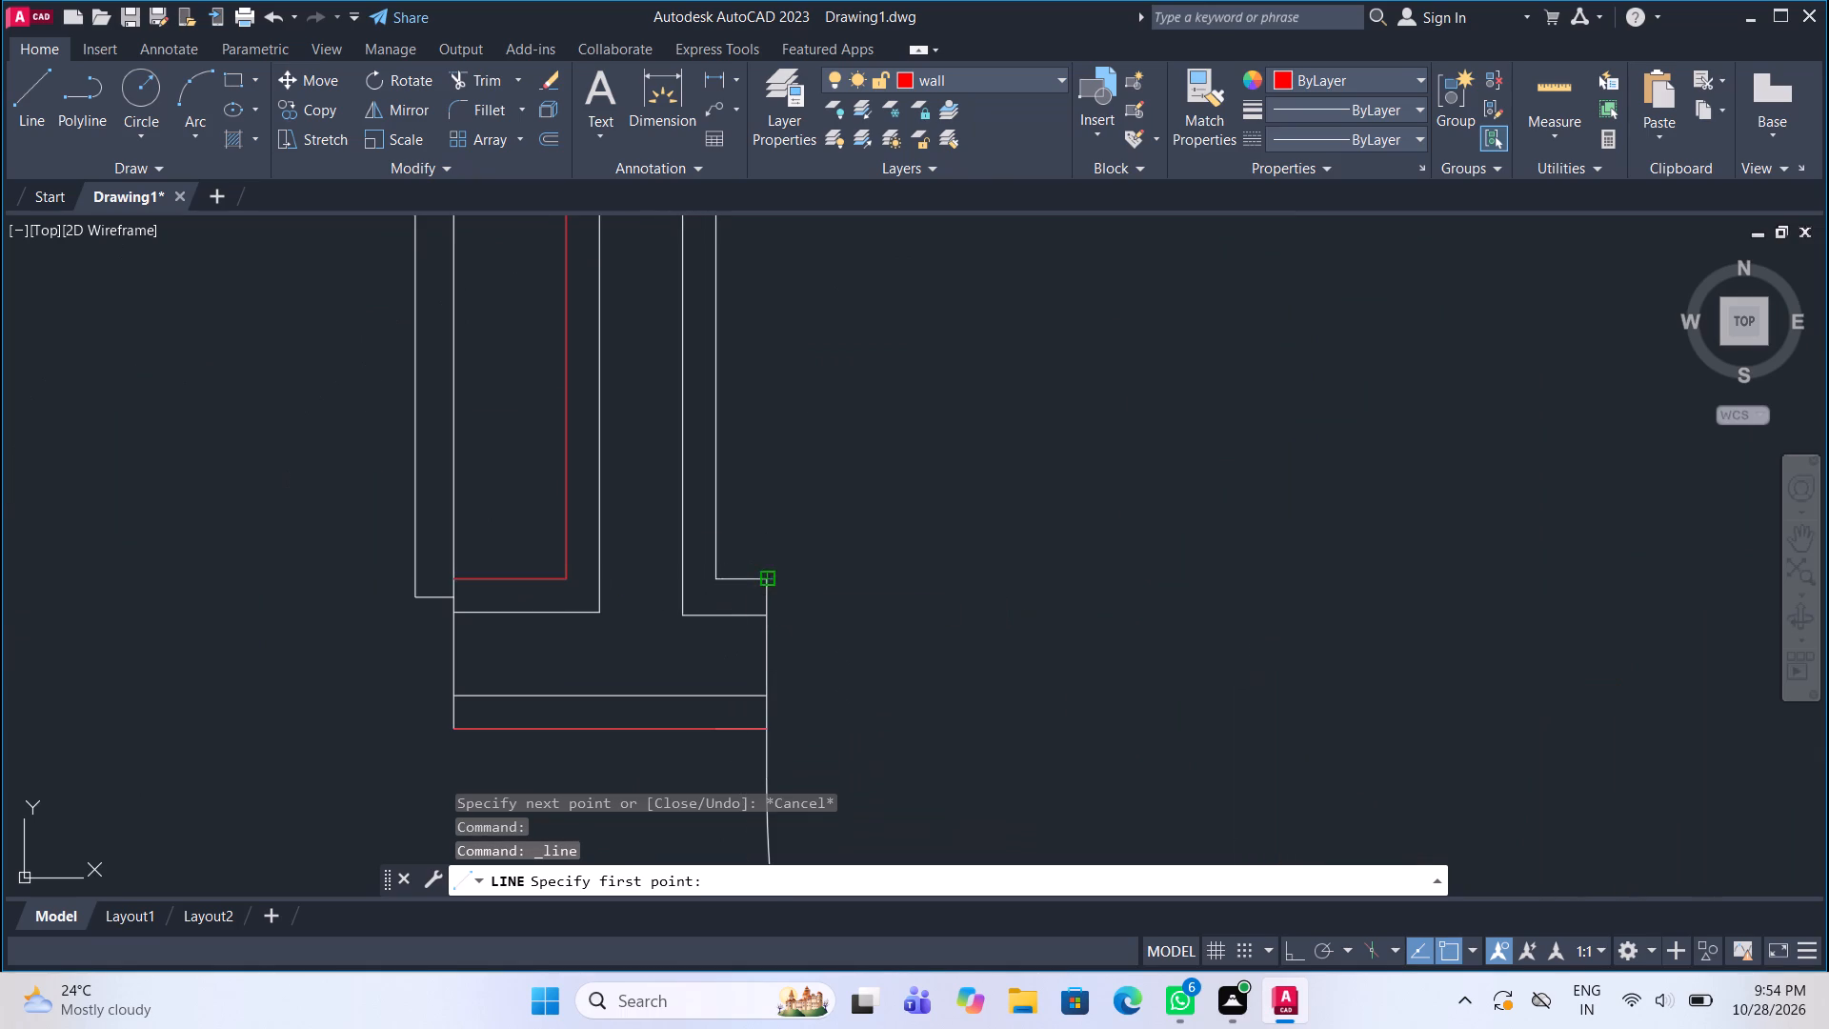
{"action": "left_click", "coordinate": [705, 577]}
{"action": "scroll", "coordinate": [741, 655], "scroll_direction": "down", "scroll_amount": 3}
{"action": "middle_click_drag", "start_coordinate": [755, 419], "coordinate": [756, 421]}
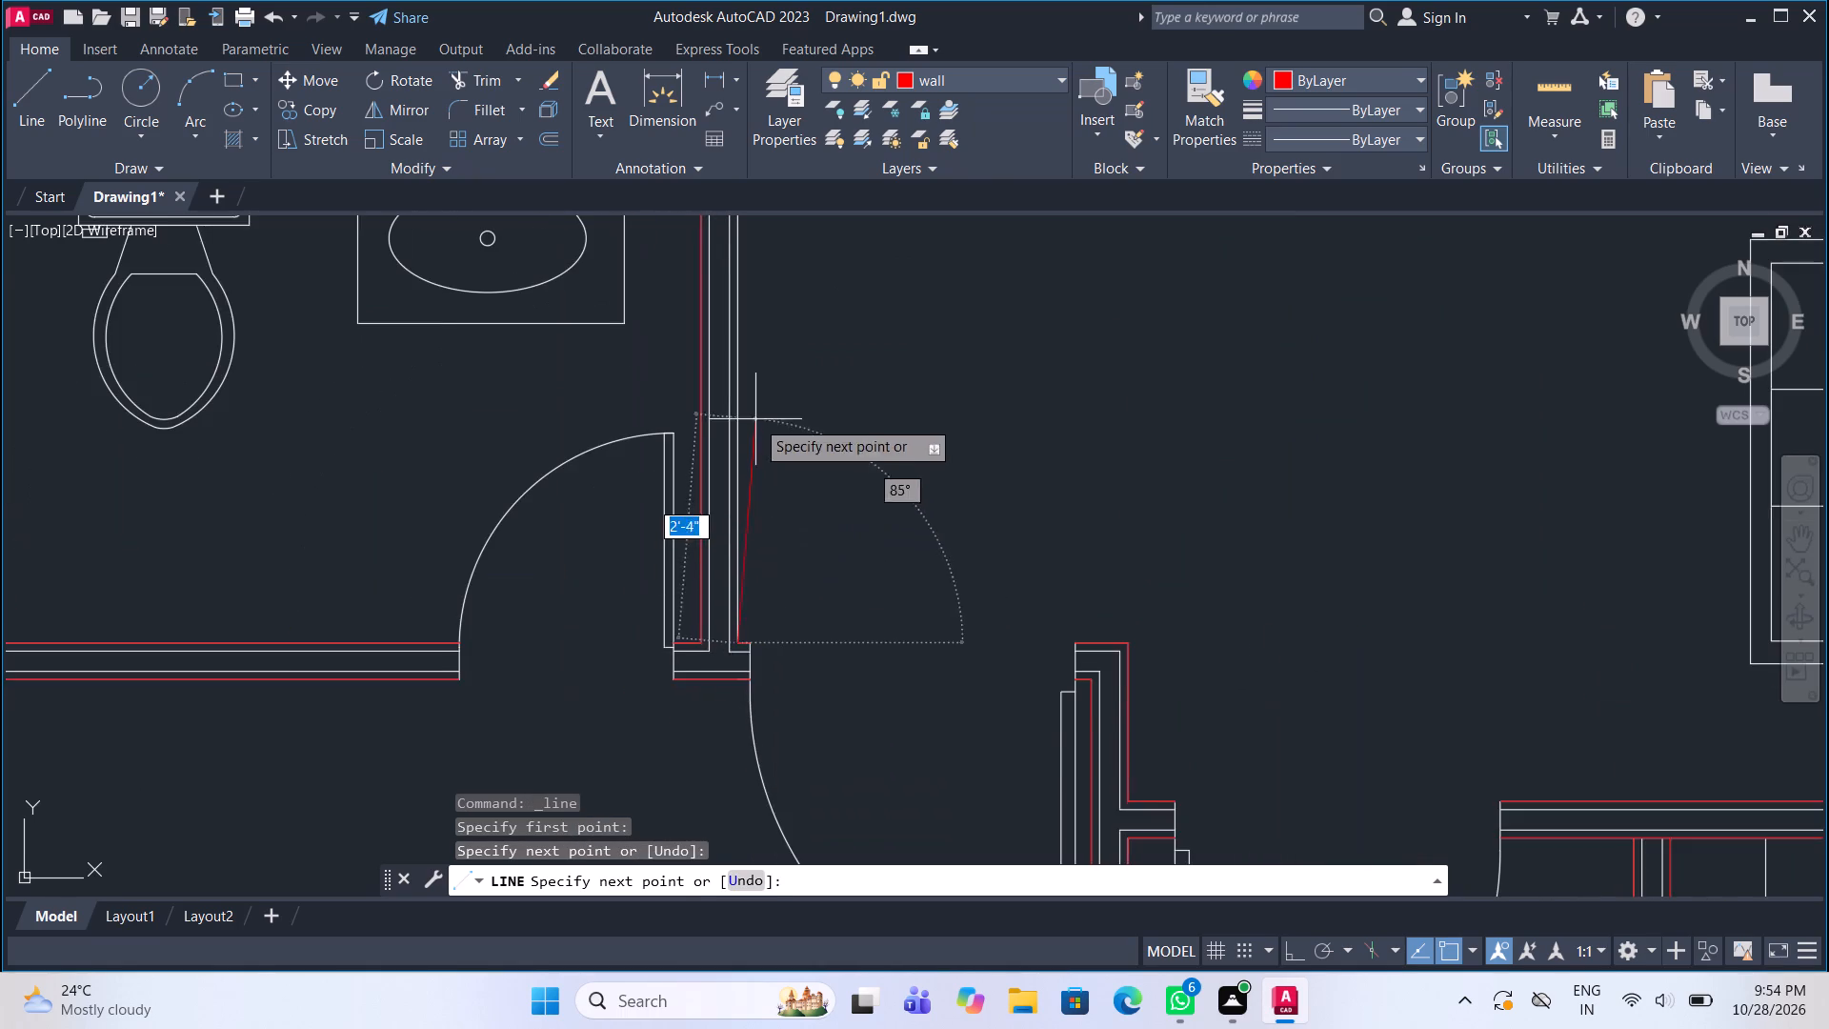
{"action": "middle_click_drag", "start_coordinate": [756, 421], "coordinate": [758, 786]}
{"action": "middle_click_drag", "start_coordinate": [716, 465], "coordinate": [731, 753]}
{"action": "scroll", "coordinate": [754, 298], "scroll_direction": "up", "scroll_amount": 3}
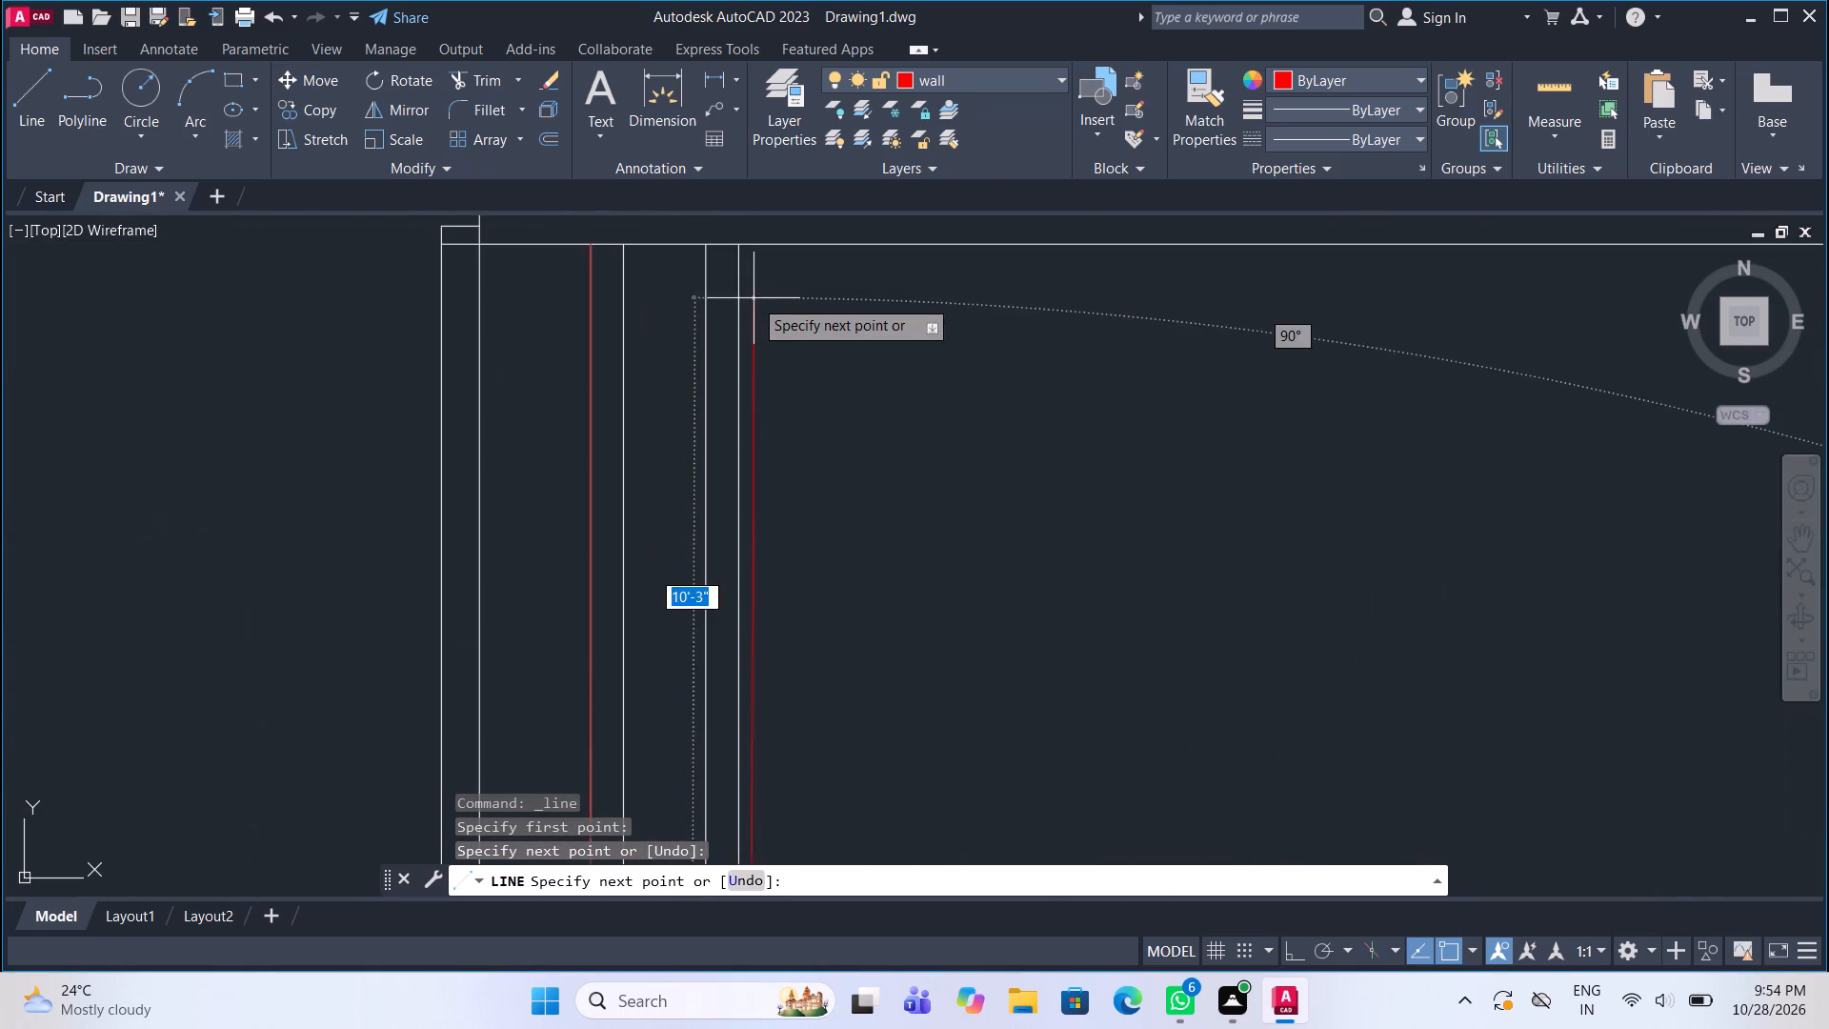
{"action": "left_click", "coordinate": [738, 246]}
Draw the outer face line, about 3'-6" long, on the left exterior wall between the two bathroom windows.
{"action": "scroll", "coordinate": [844, 314], "scroll_direction": "down", "scroll_amount": 3}
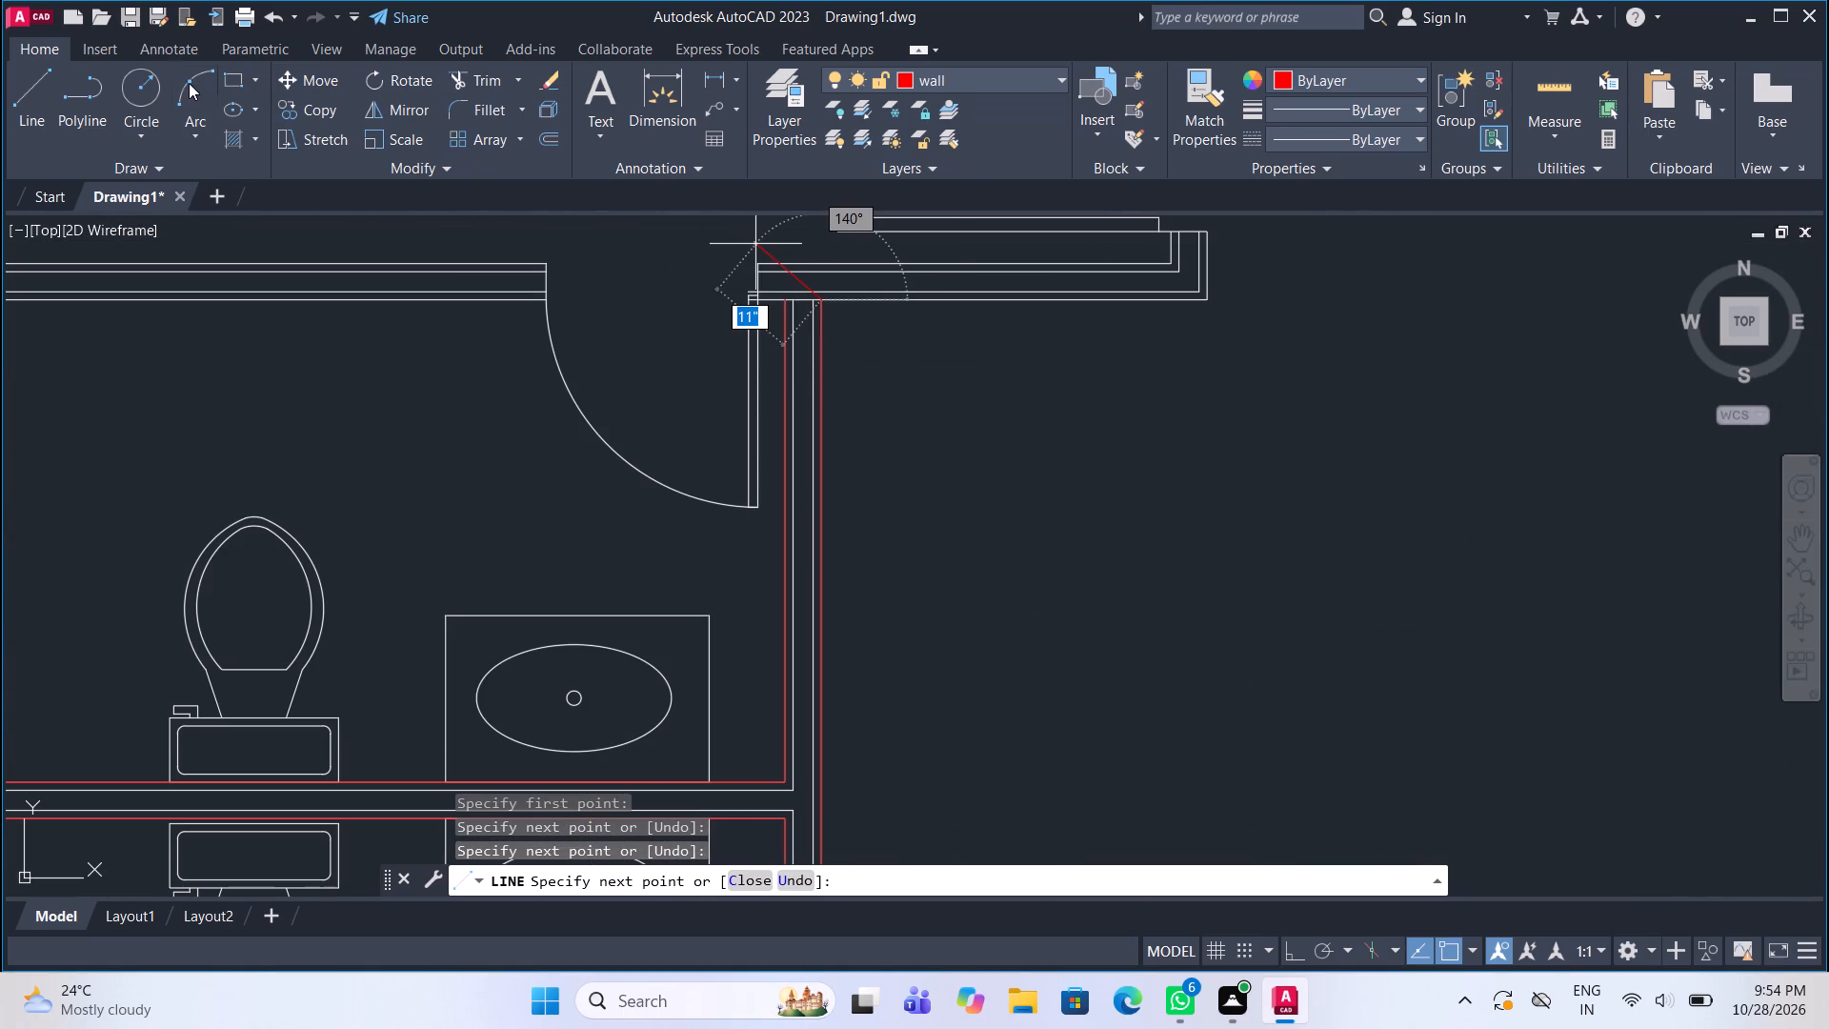
{"action": "left_click", "coordinate": [28, 95]}
{"action": "scroll", "coordinate": [613, 441], "scroll_direction": "down", "scroll_amount": 4}
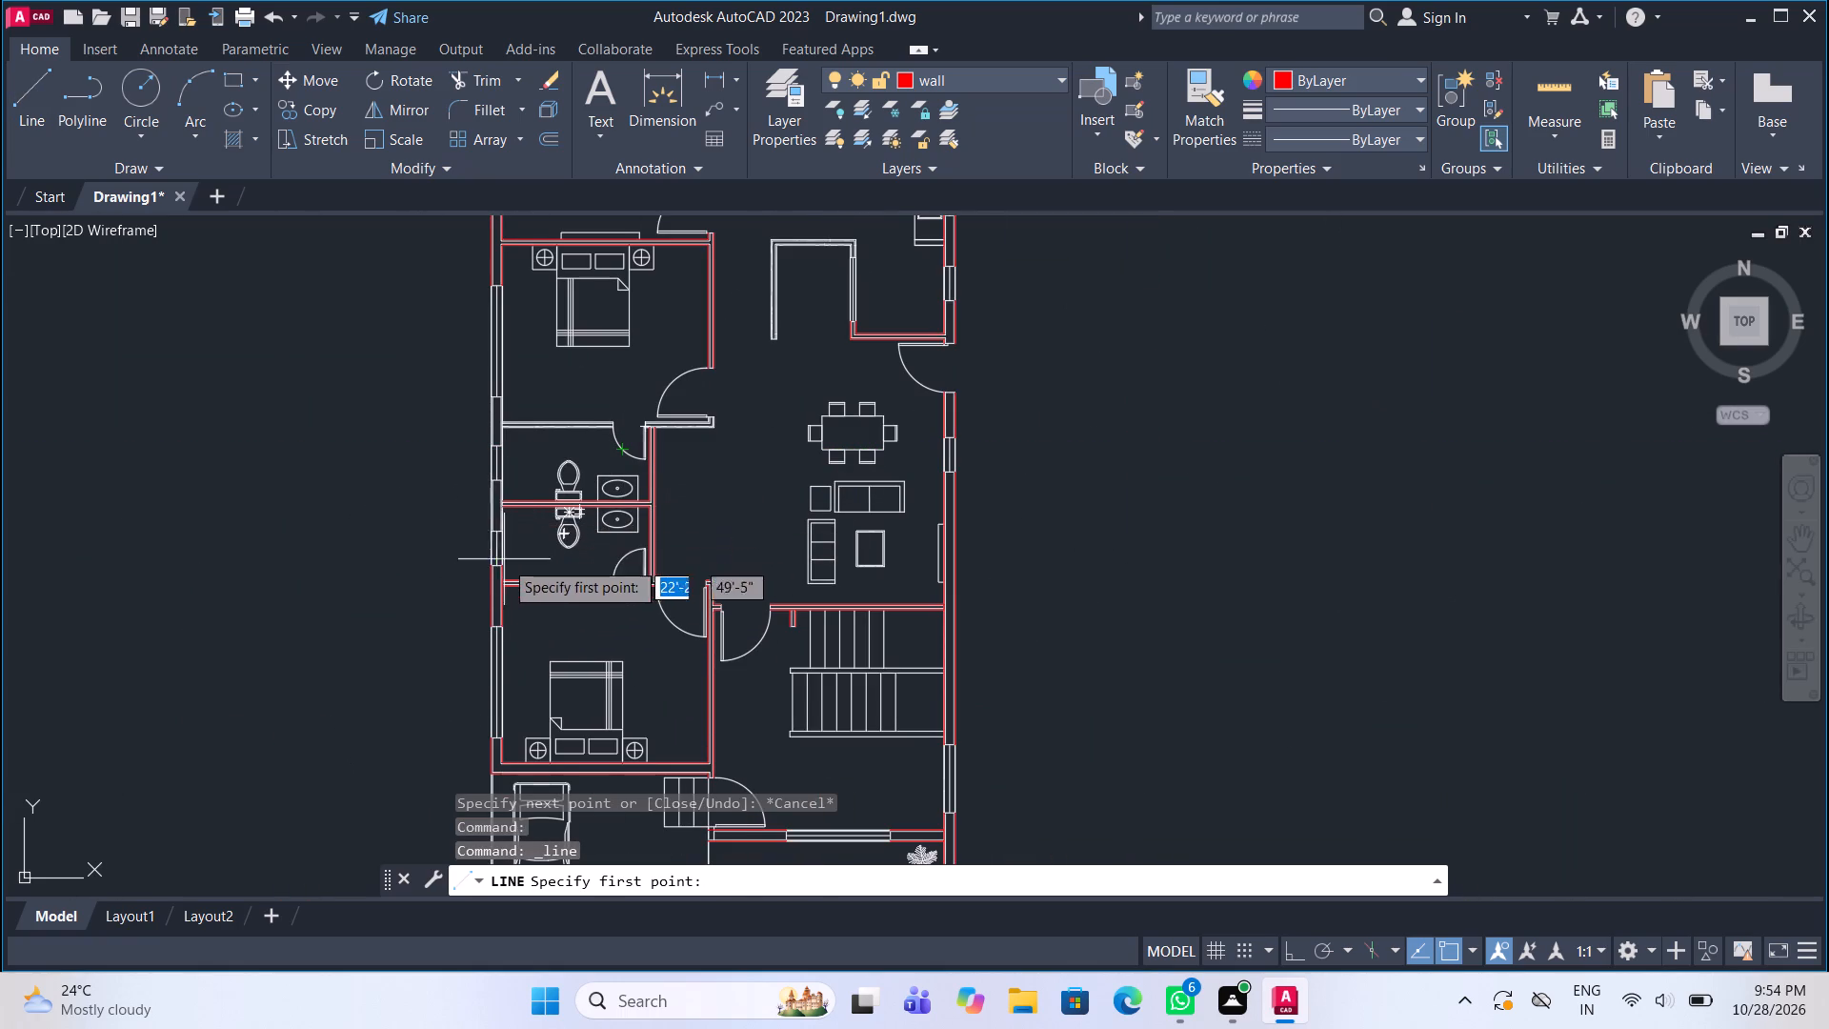
{"action": "scroll", "coordinate": [485, 529], "scroll_direction": "up", "scroll_amount": 3}
{"action": "middle_click_drag", "start_coordinate": [511, 282], "coordinate": [511, 472]}
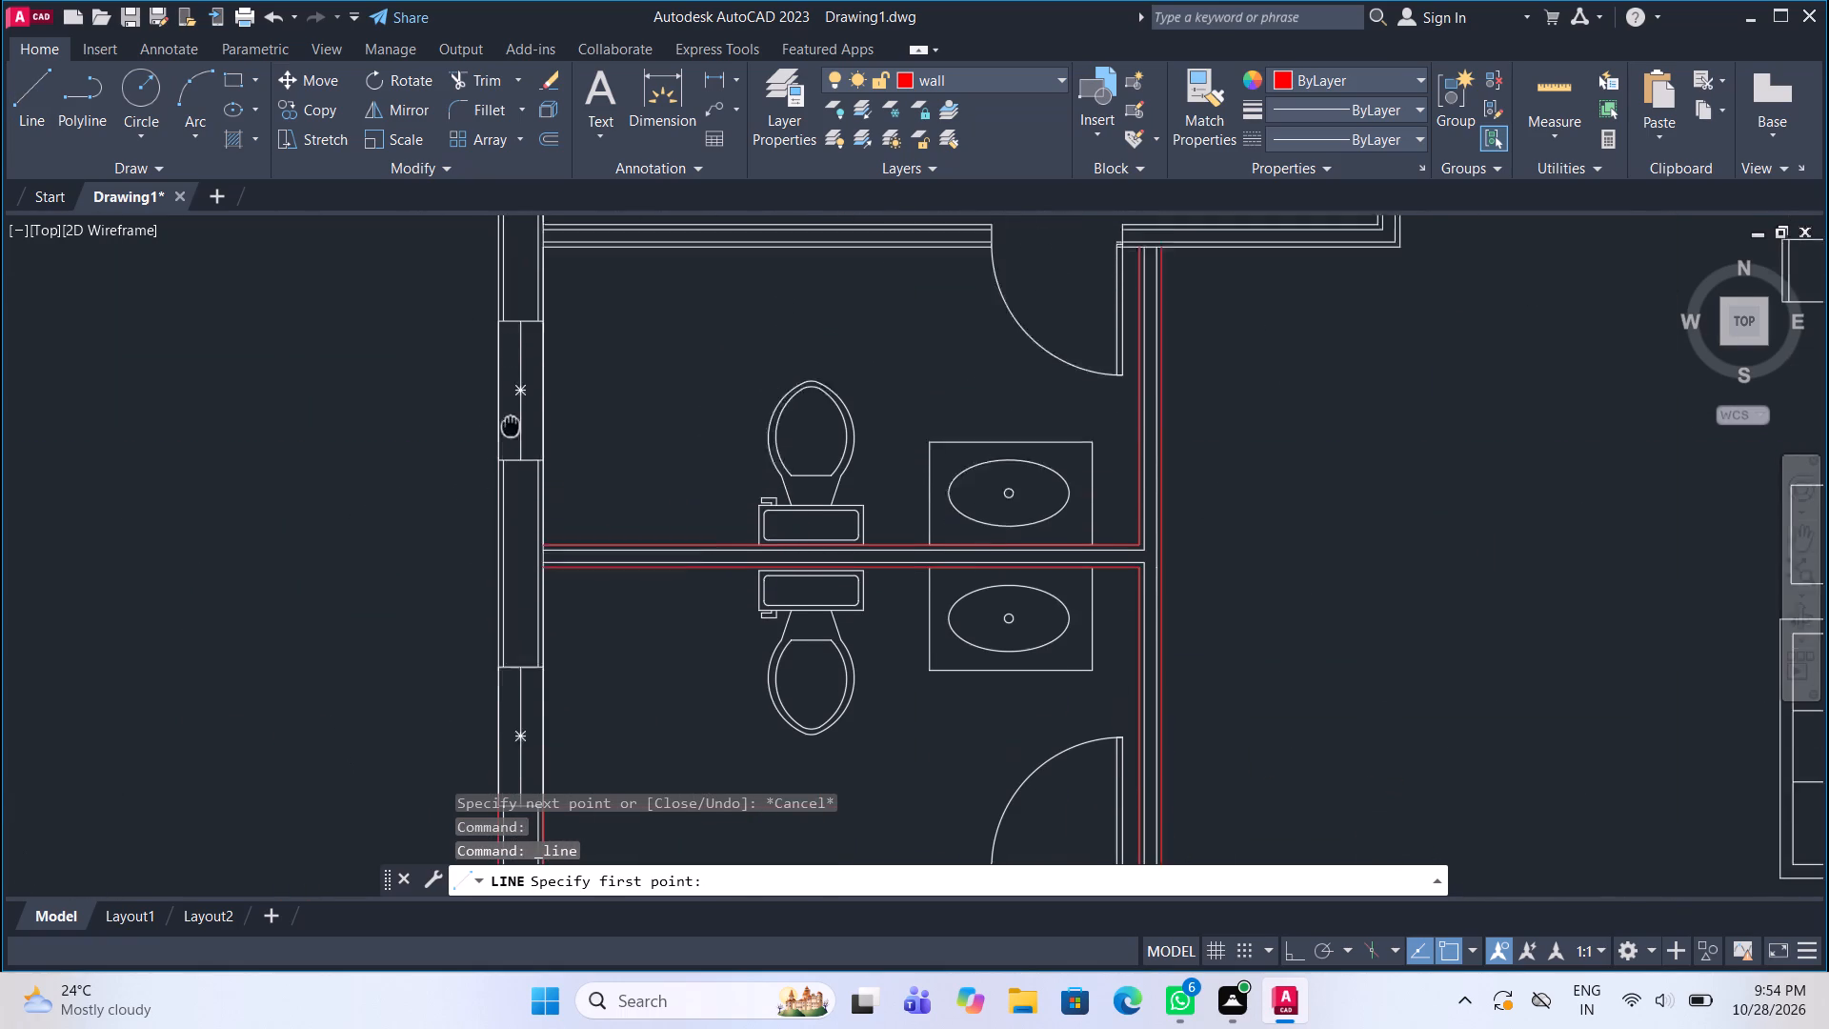
{"action": "middle_click_drag", "start_coordinate": [511, 472], "coordinate": [514, 520]}
{"action": "middle_click_drag", "start_coordinate": [553, 661], "coordinate": [561, 499]}
{"action": "scroll", "coordinate": [561, 499], "scroll_direction": "up", "scroll_amount": 1}
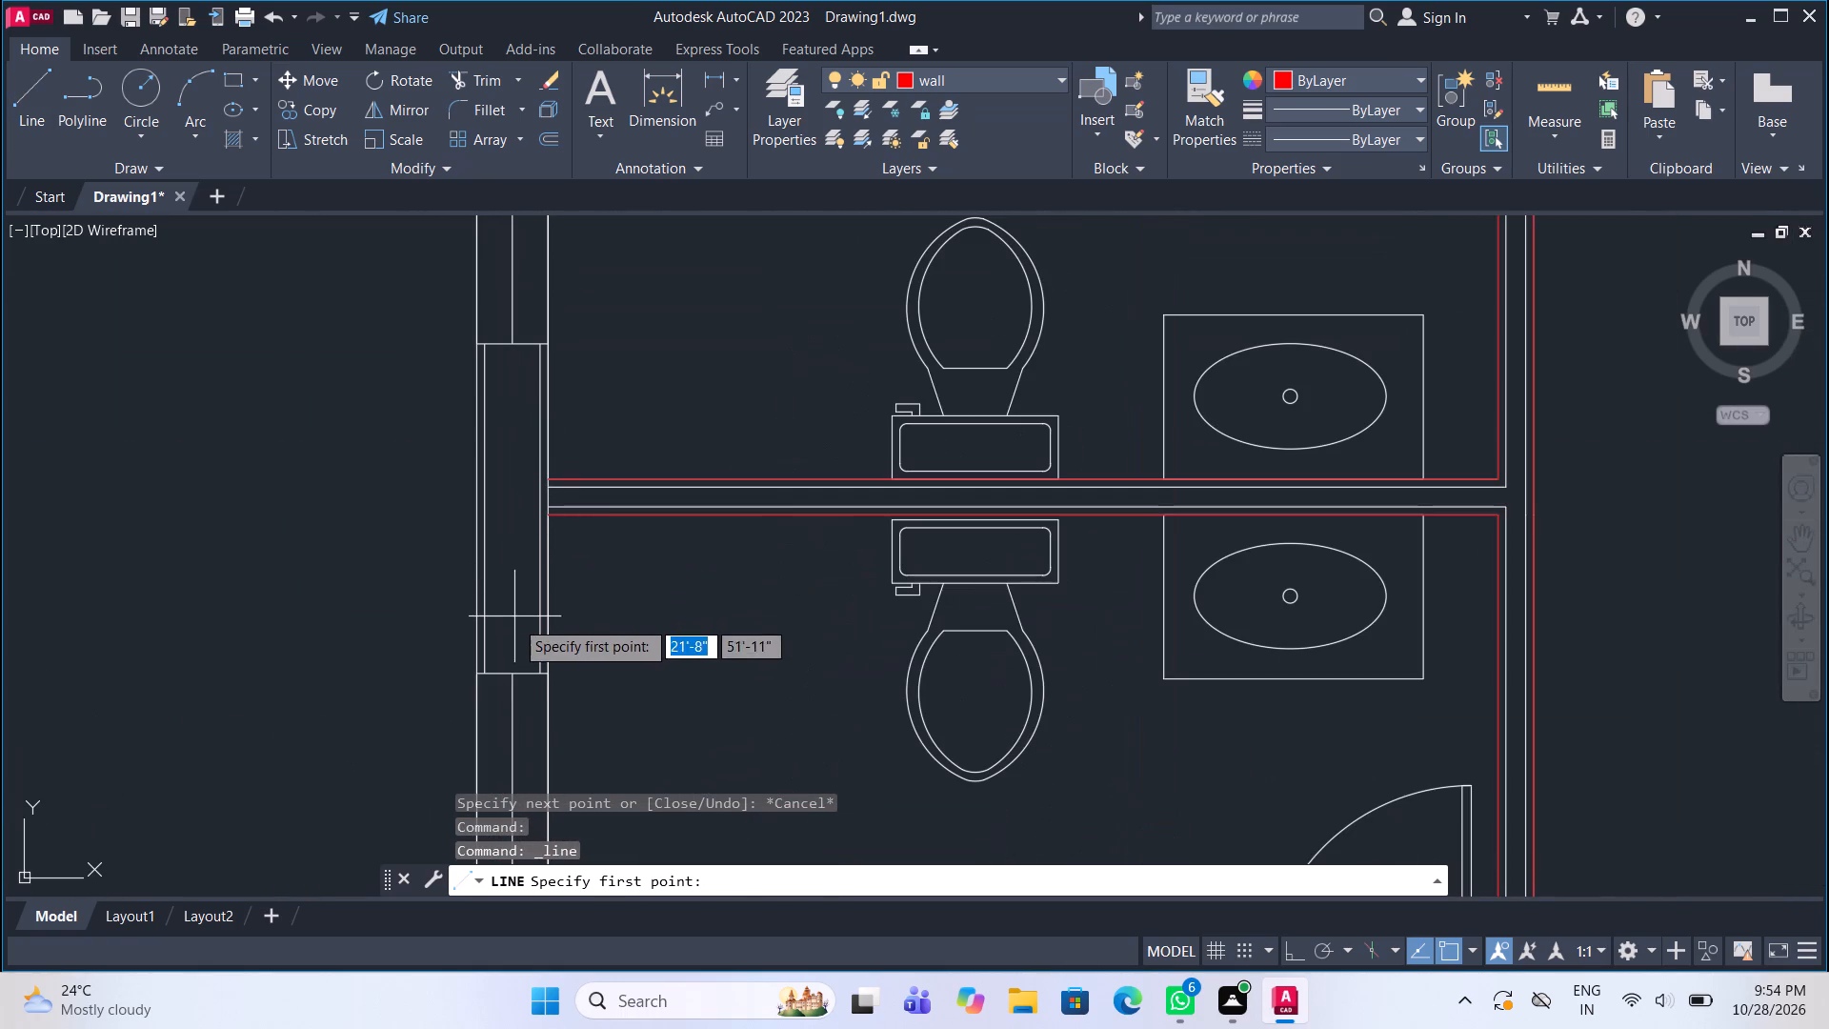
{"action": "scroll", "coordinate": [483, 681], "scroll_direction": "up", "scroll_amount": 2}
{"action": "left_click", "coordinate": [454, 665]}
{"action": "scroll", "coordinate": [454, 665], "scroll_direction": "down", "scroll_amount": 2}
{"action": "scroll", "coordinate": [433, 291], "scroll_direction": "up", "scroll_amount": 1}
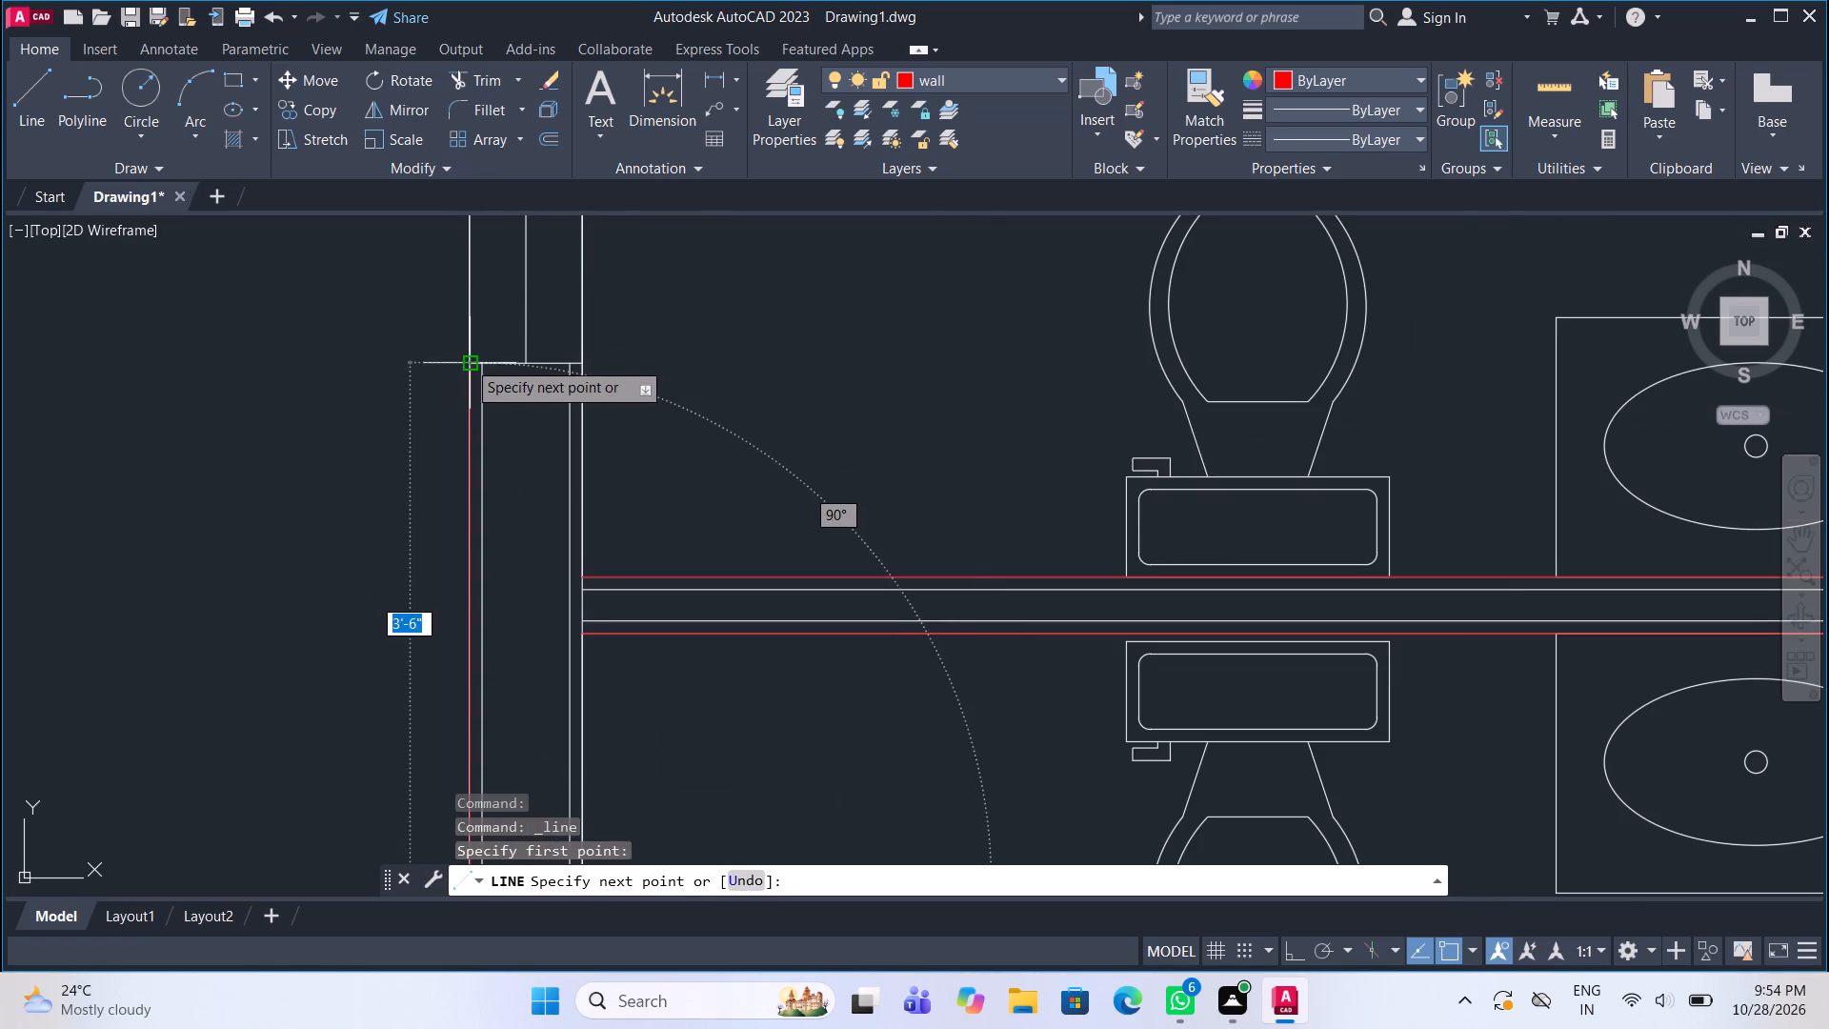
{"action": "left_click", "coordinate": [467, 360]}
Draw the matching inner face line on the left exterior wall, spanning between the two bathroom window jambs.
{"action": "left_click", "coordinate": [21, 73]}
{"action": "scroll", "coordinate": [369, 360], "scroll_direction": "down", "scroll_amount": 3}
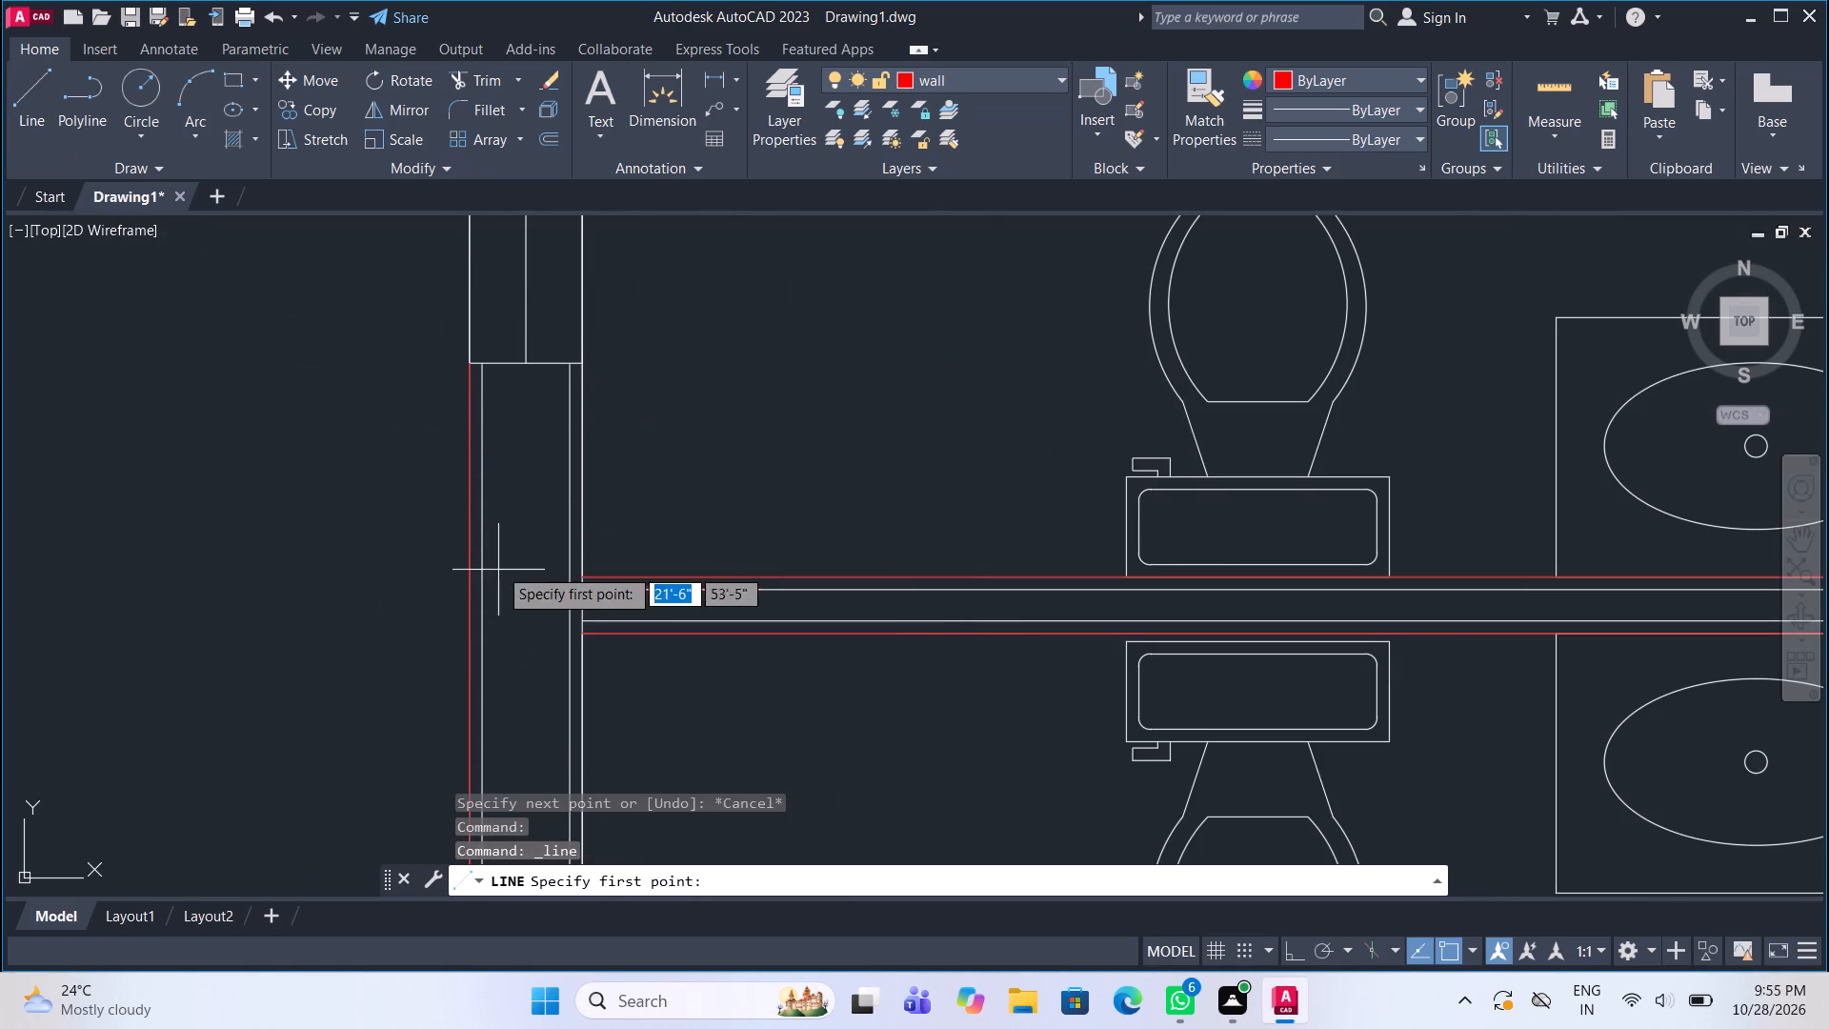
{"action": "middle_click_drag", "start_coordinate": [503, 537], "coordinate": [535, 314]}
{"action": "left_click", "coordinate": [615, 659]}
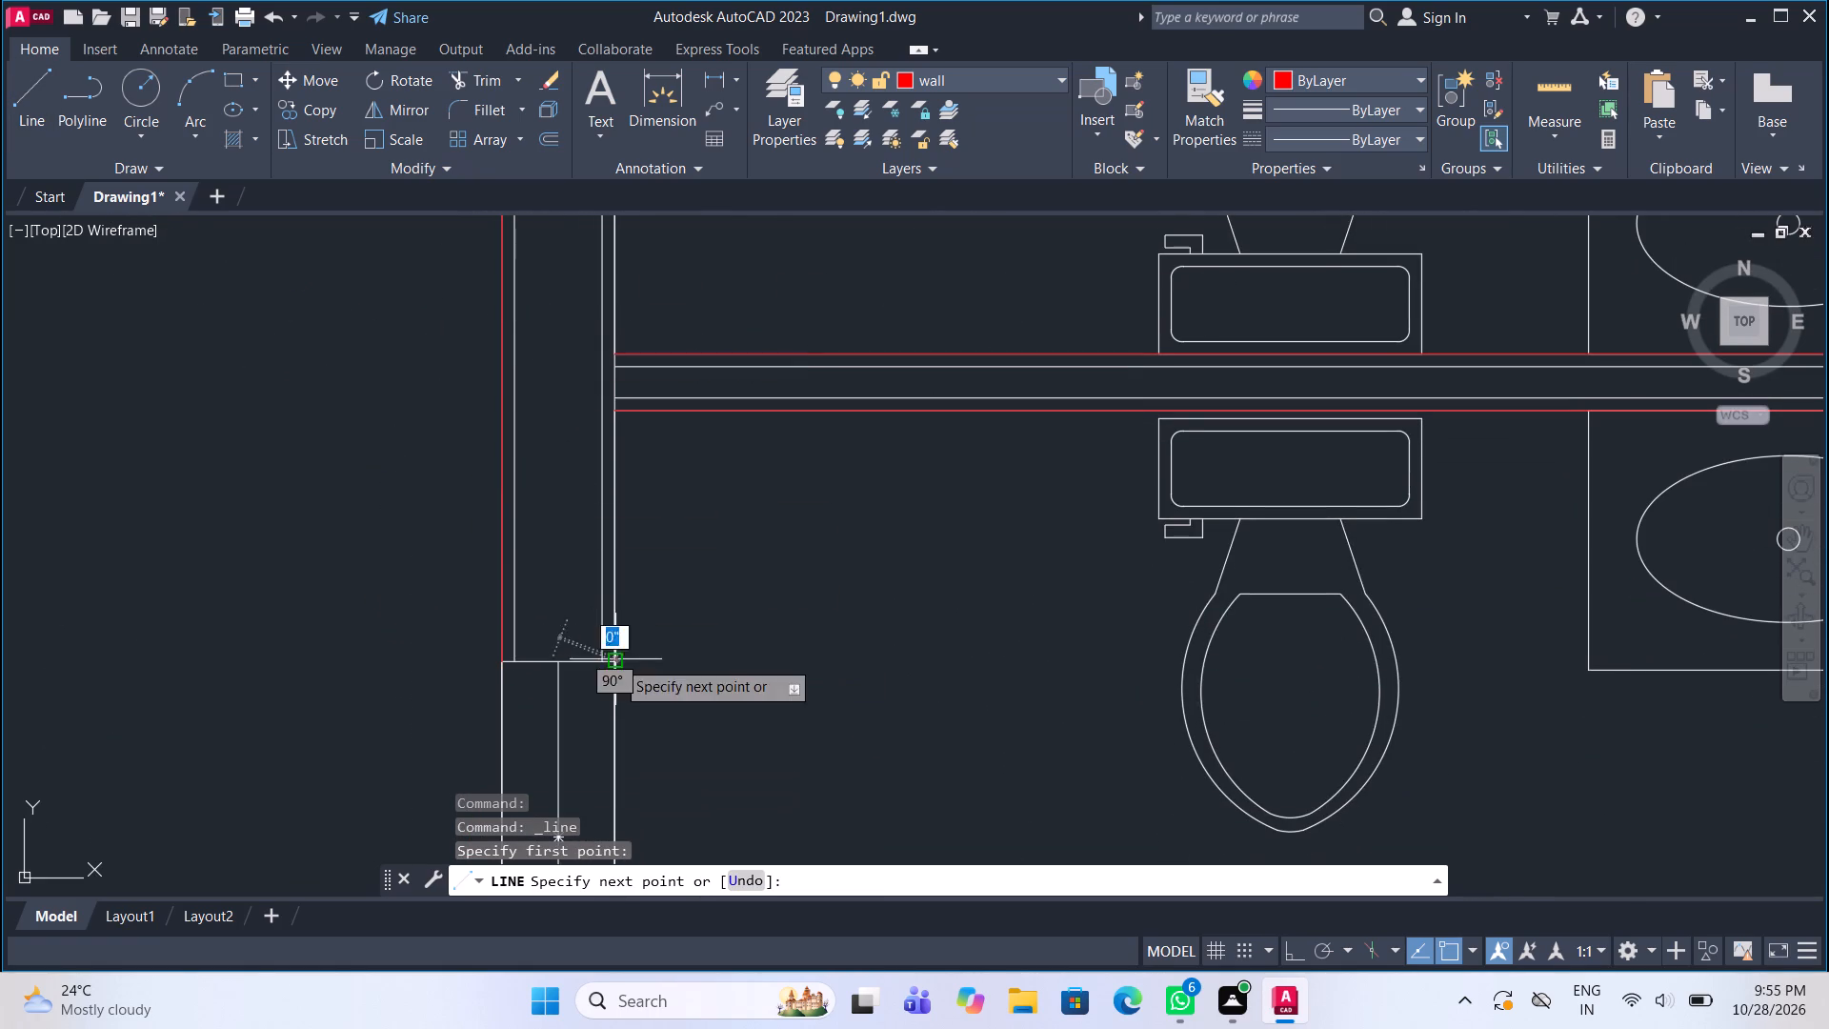
{"action": "middle_click_drag", "start_coordinate": [657, 291], "coordinate": [632, 626]}
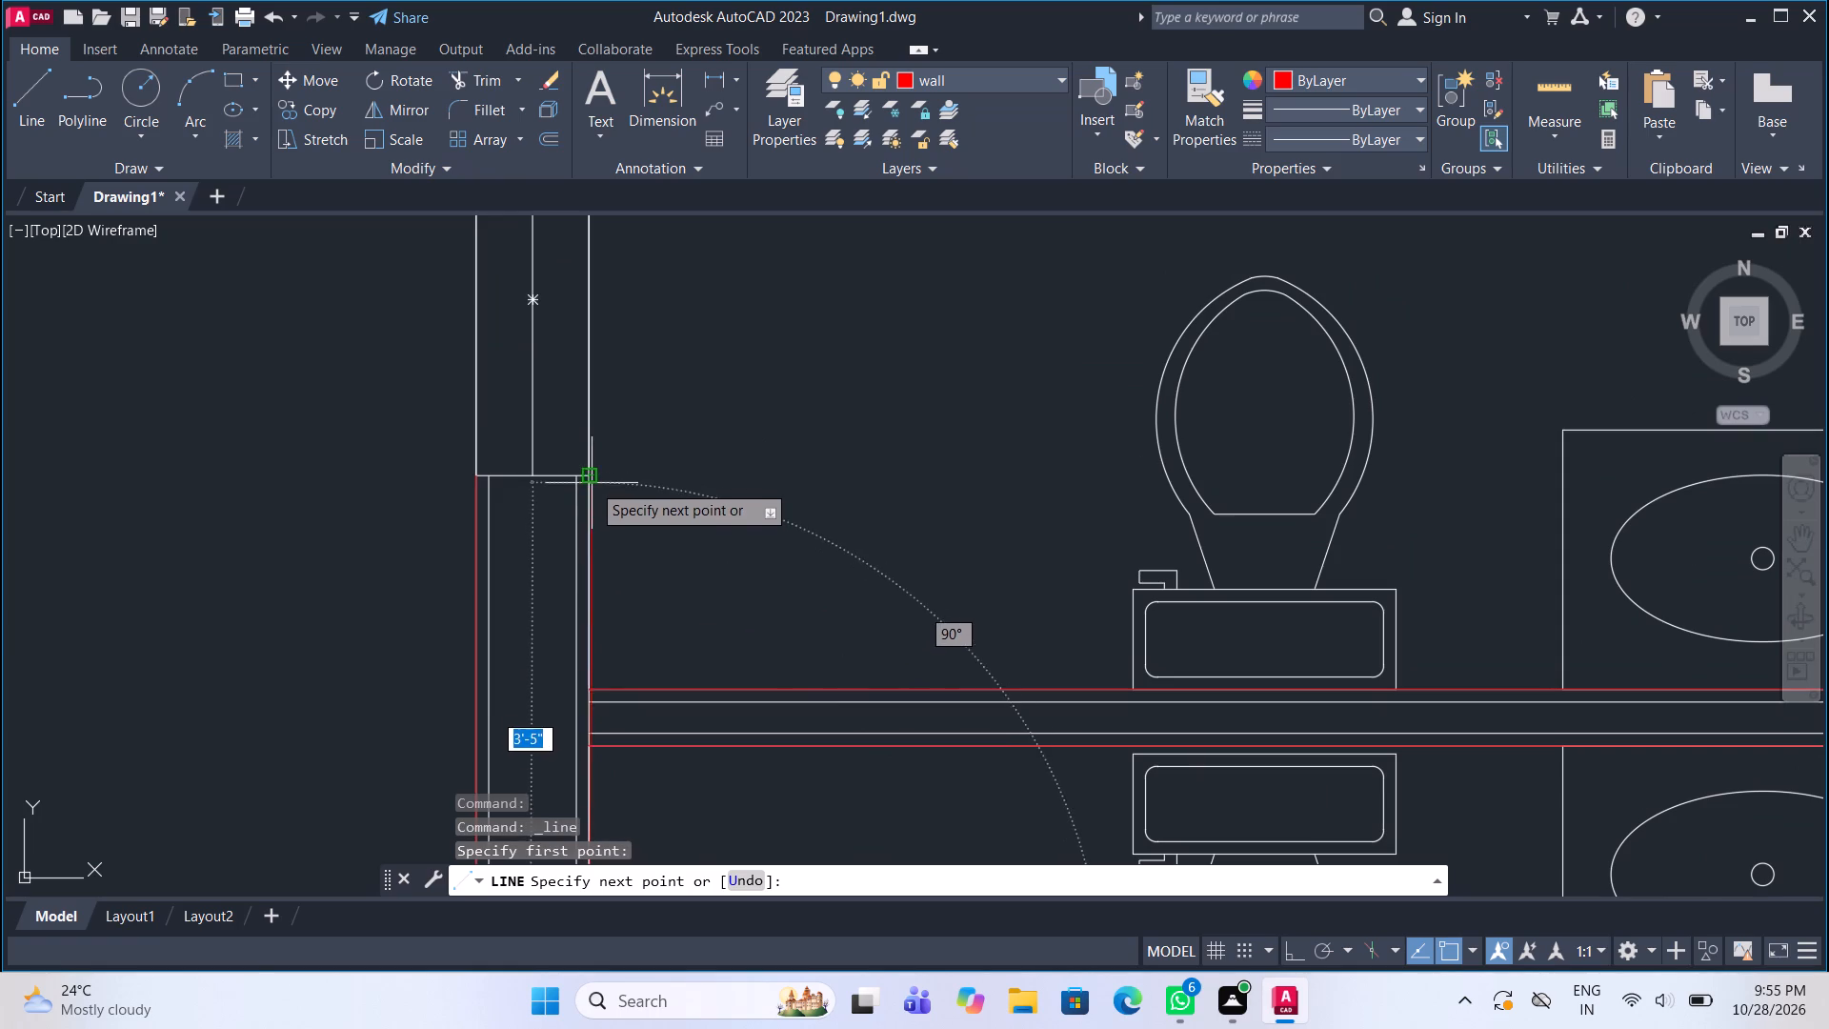
{"action": "left_click", "coordinate": [592, 483]}
{"action": "scroll", "coordinate": [571, 511], "scroll_direction": "down", "scroll_amount": 3}
Draw the outer and inner face lines, about 3'-4" each, on the left exterior wall between the upper bathroom and upper bedroom windows.
{"action": "left_click", "coordinate": [42, 104]}
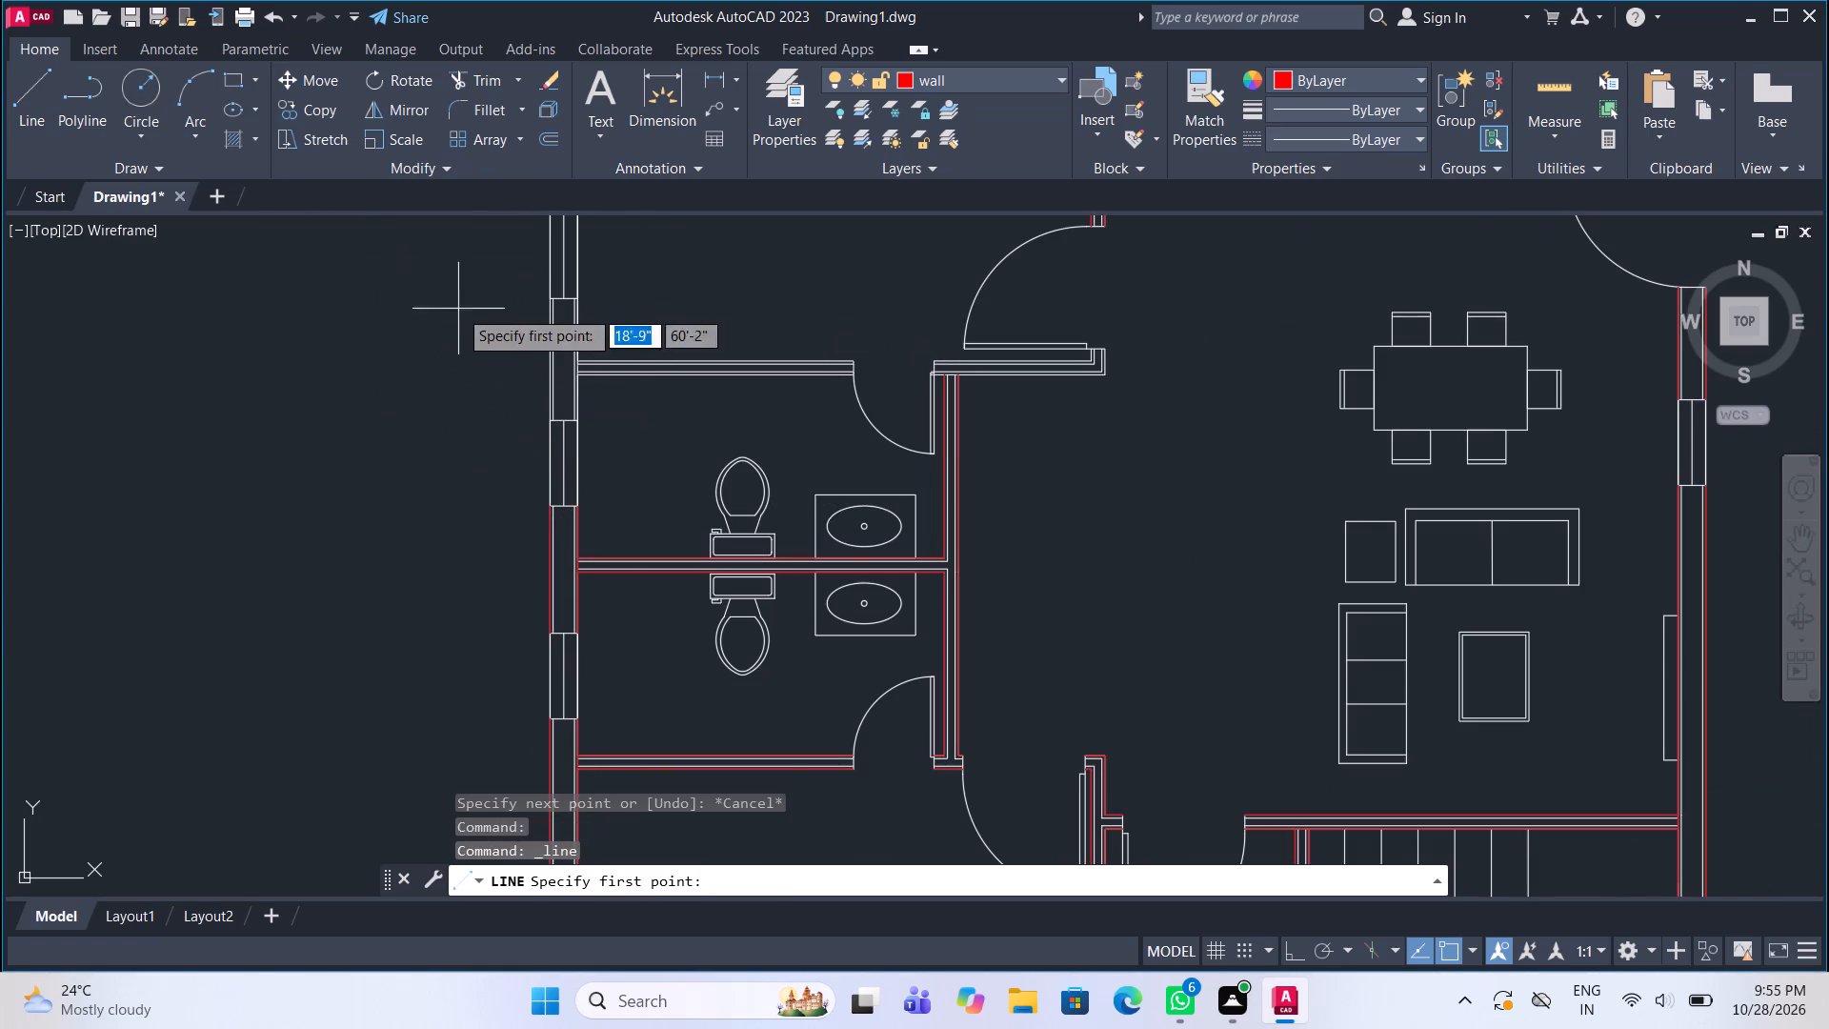
{"action": "scroll", "coordinate": [567, 414], "scroll_direction": "up", "scroll_amount": 3}
{"action": "left_click", "coordinate": [489, 436]}
{"action": "scroll", "coordinate": [489, 436], "scroll_direction": "down", "scroll_amount": 3}
{"action": "scroll", "coordinate": [494, 236], "scroll_direction": "up", "scroll_amount": 2}
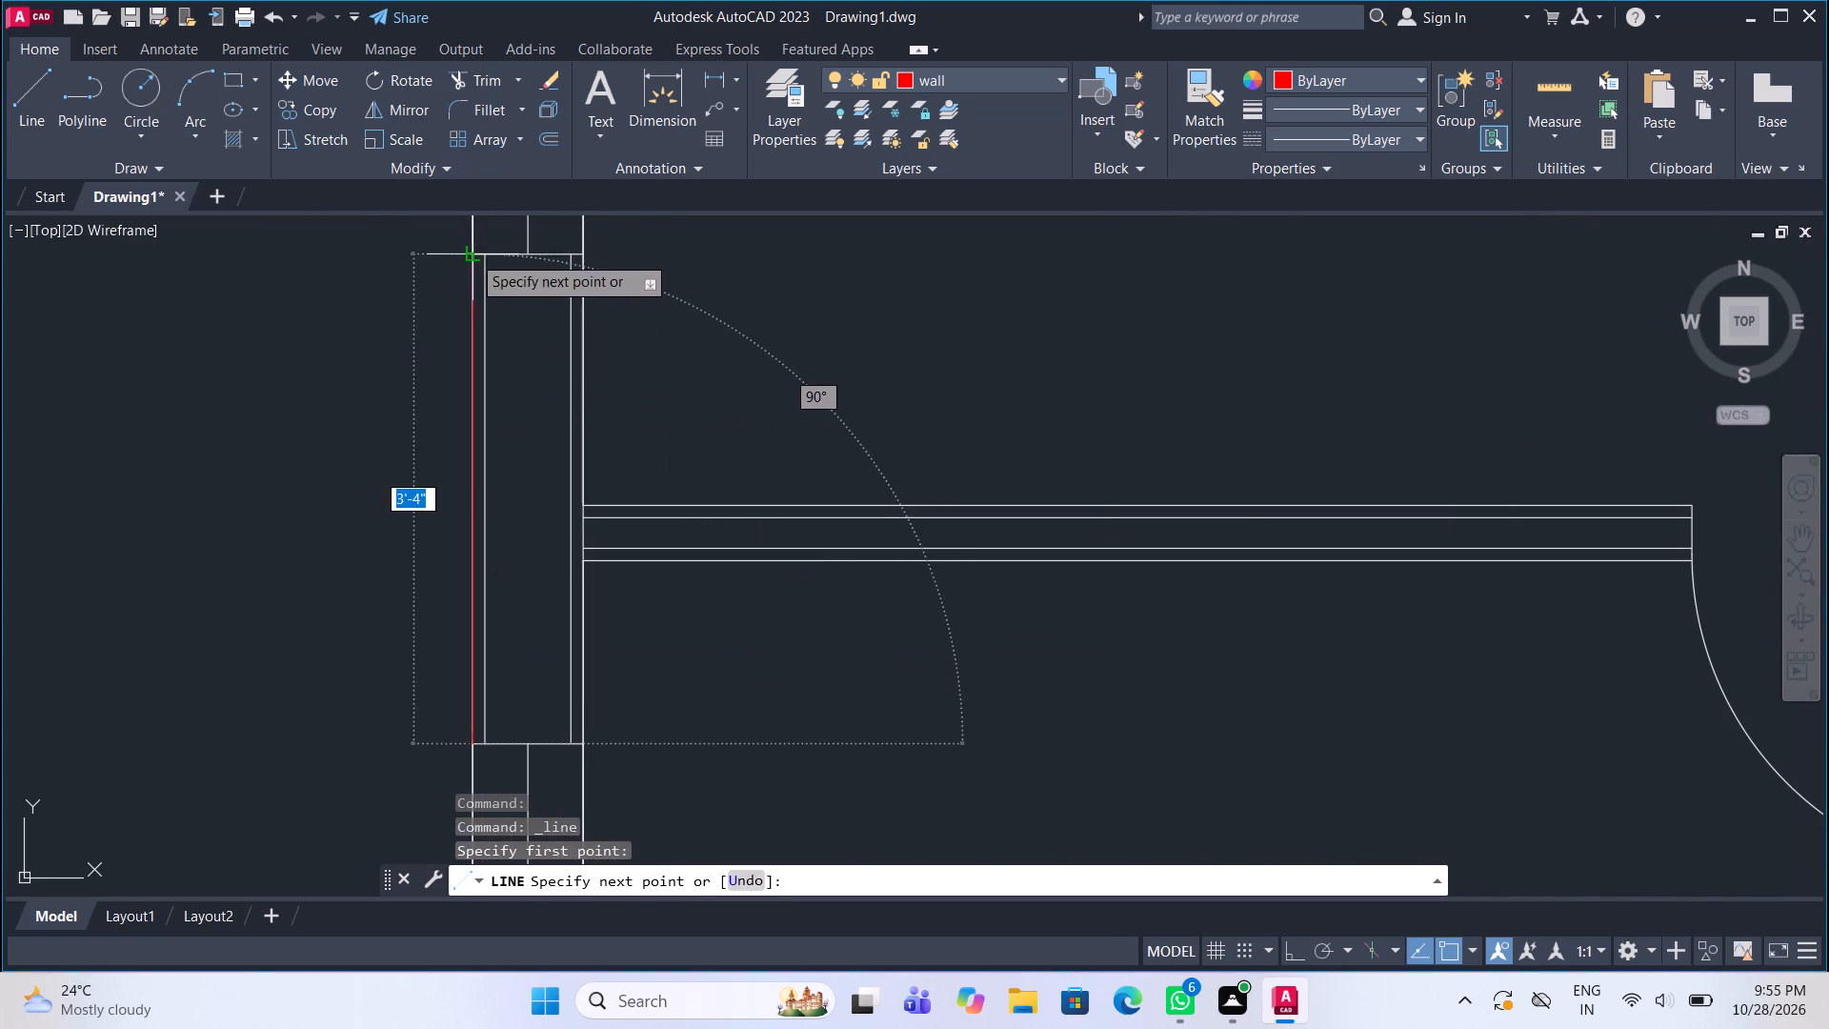
{"action": "left_click", "coordinate": [472, 254]}
{"action": "left_click", "coordinate": [27, 91]}
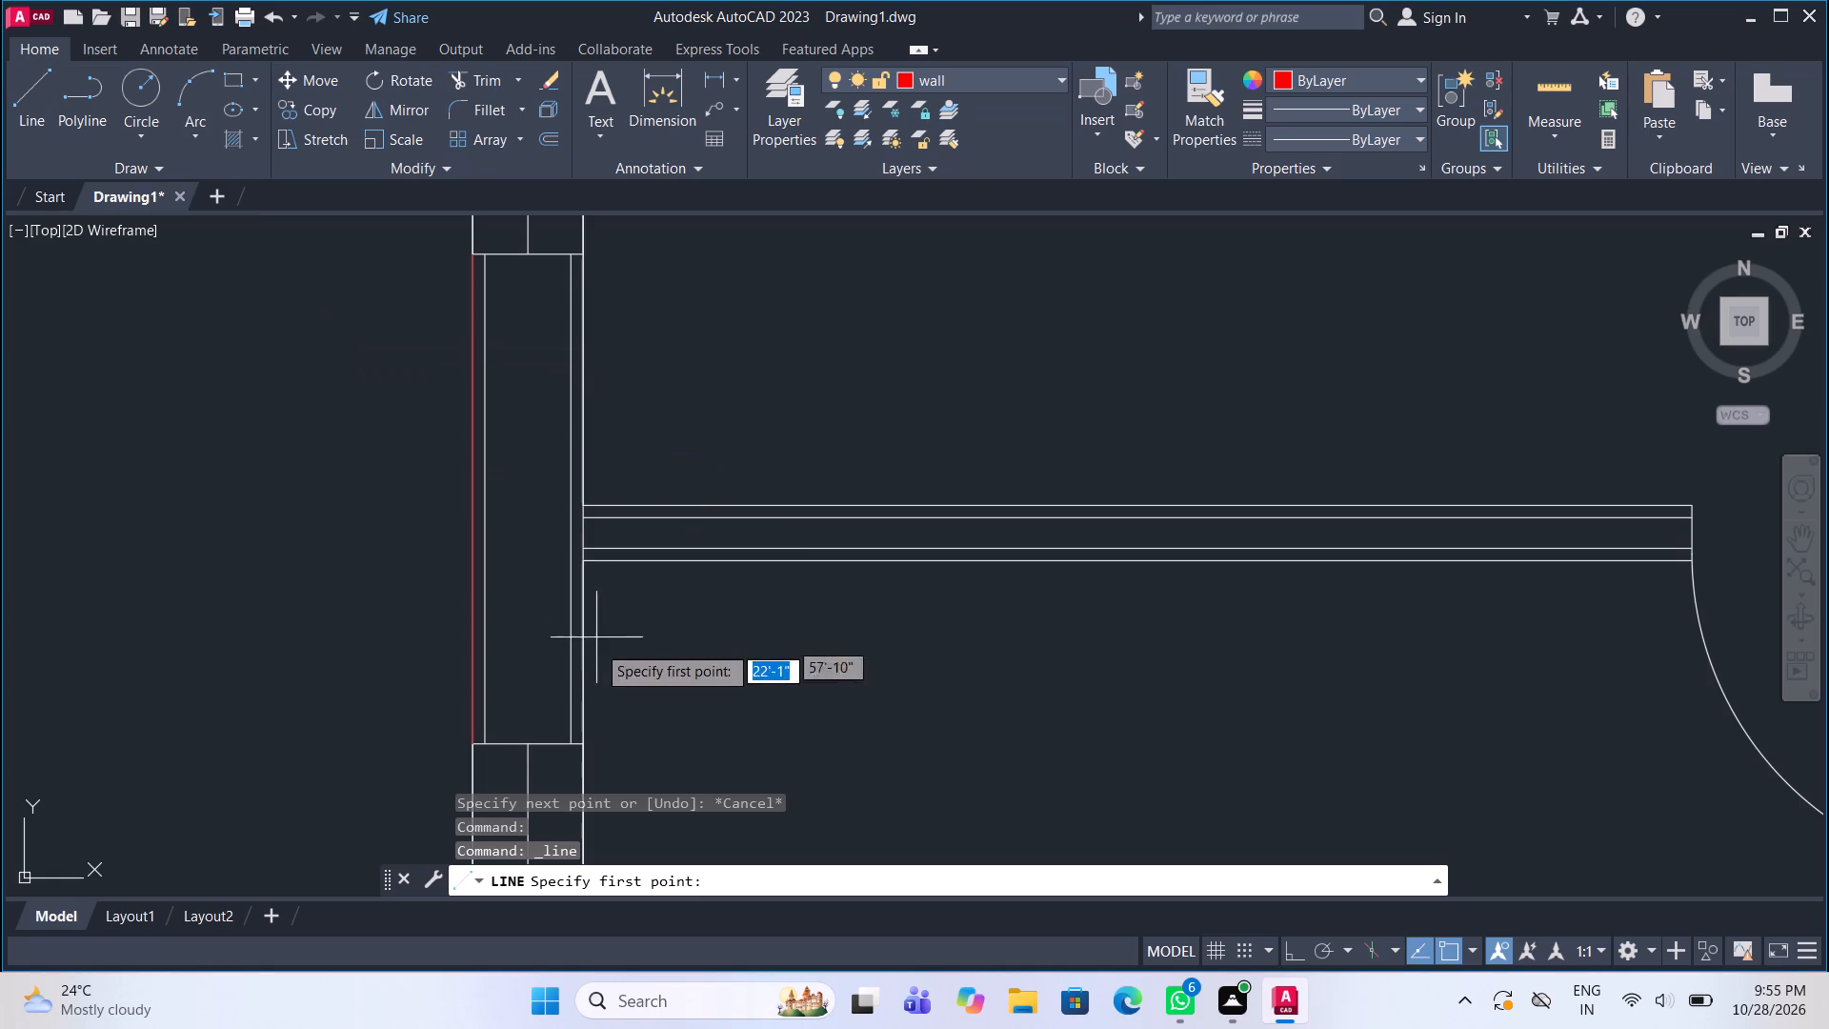
{"action": "left_click", "coordinate": [581, 739]}
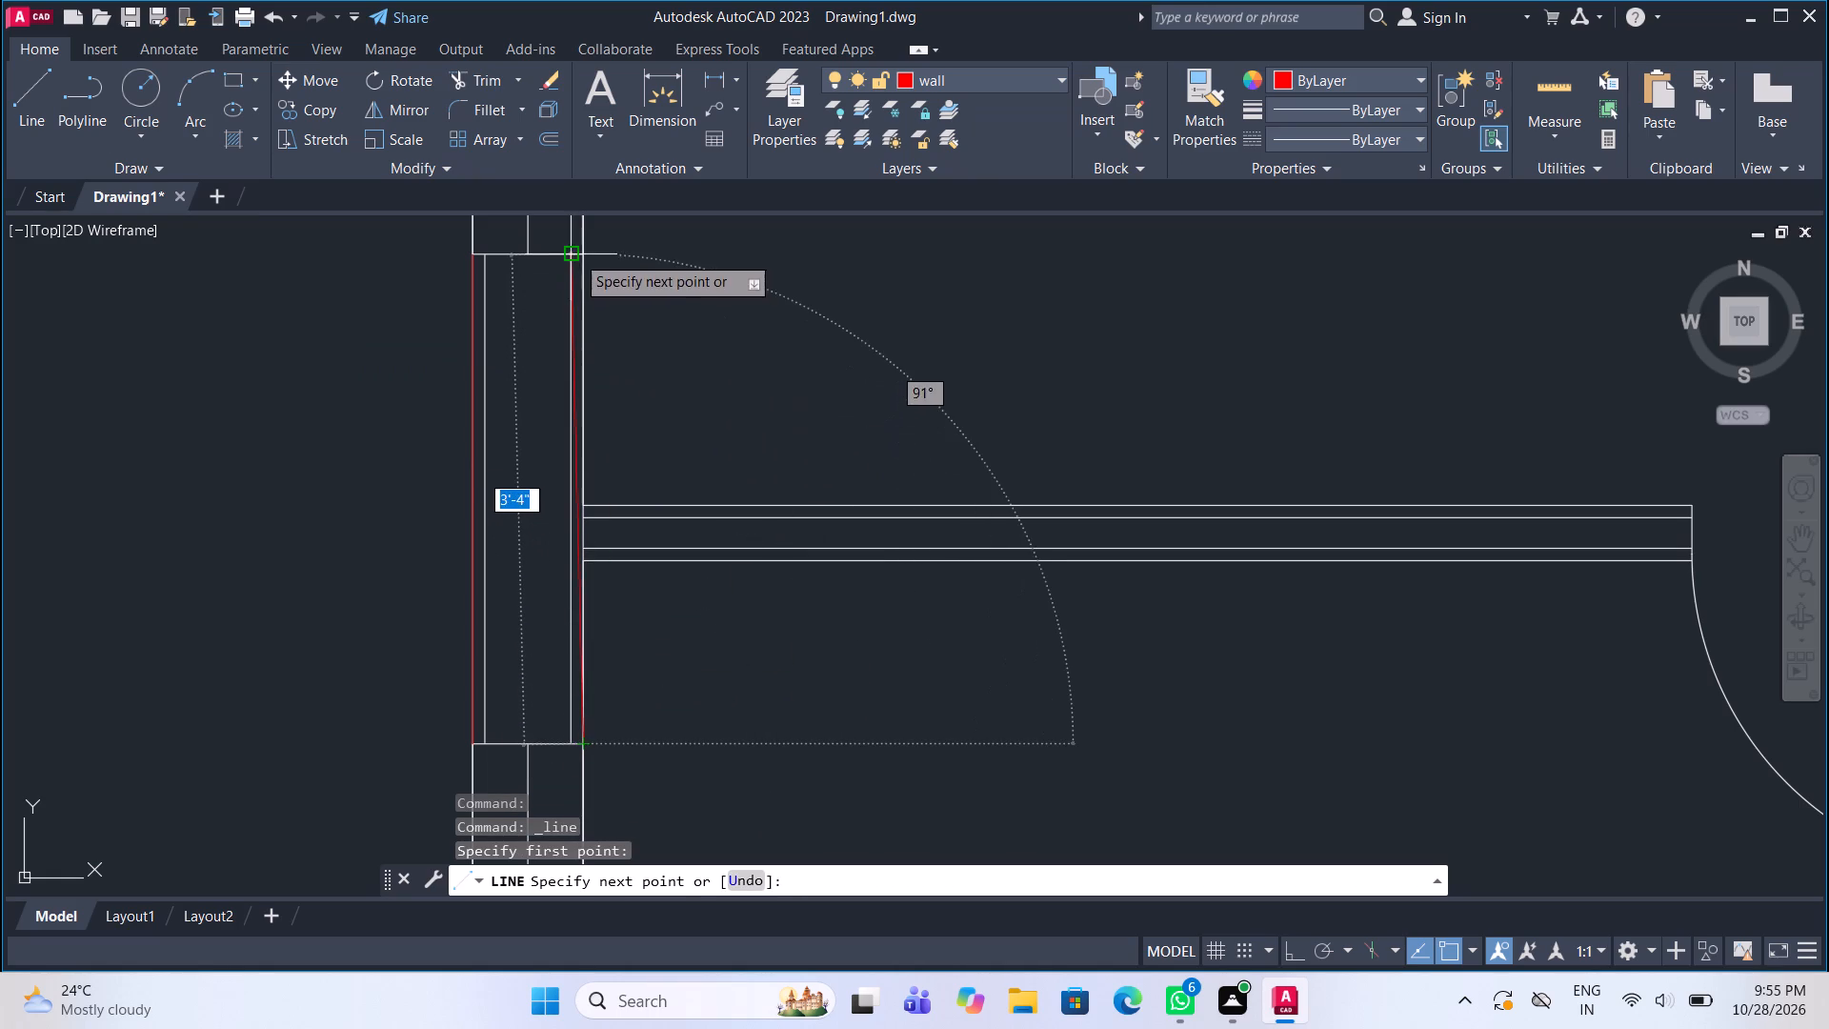
{"action": "left_click", "coordinate": [591, 255]}
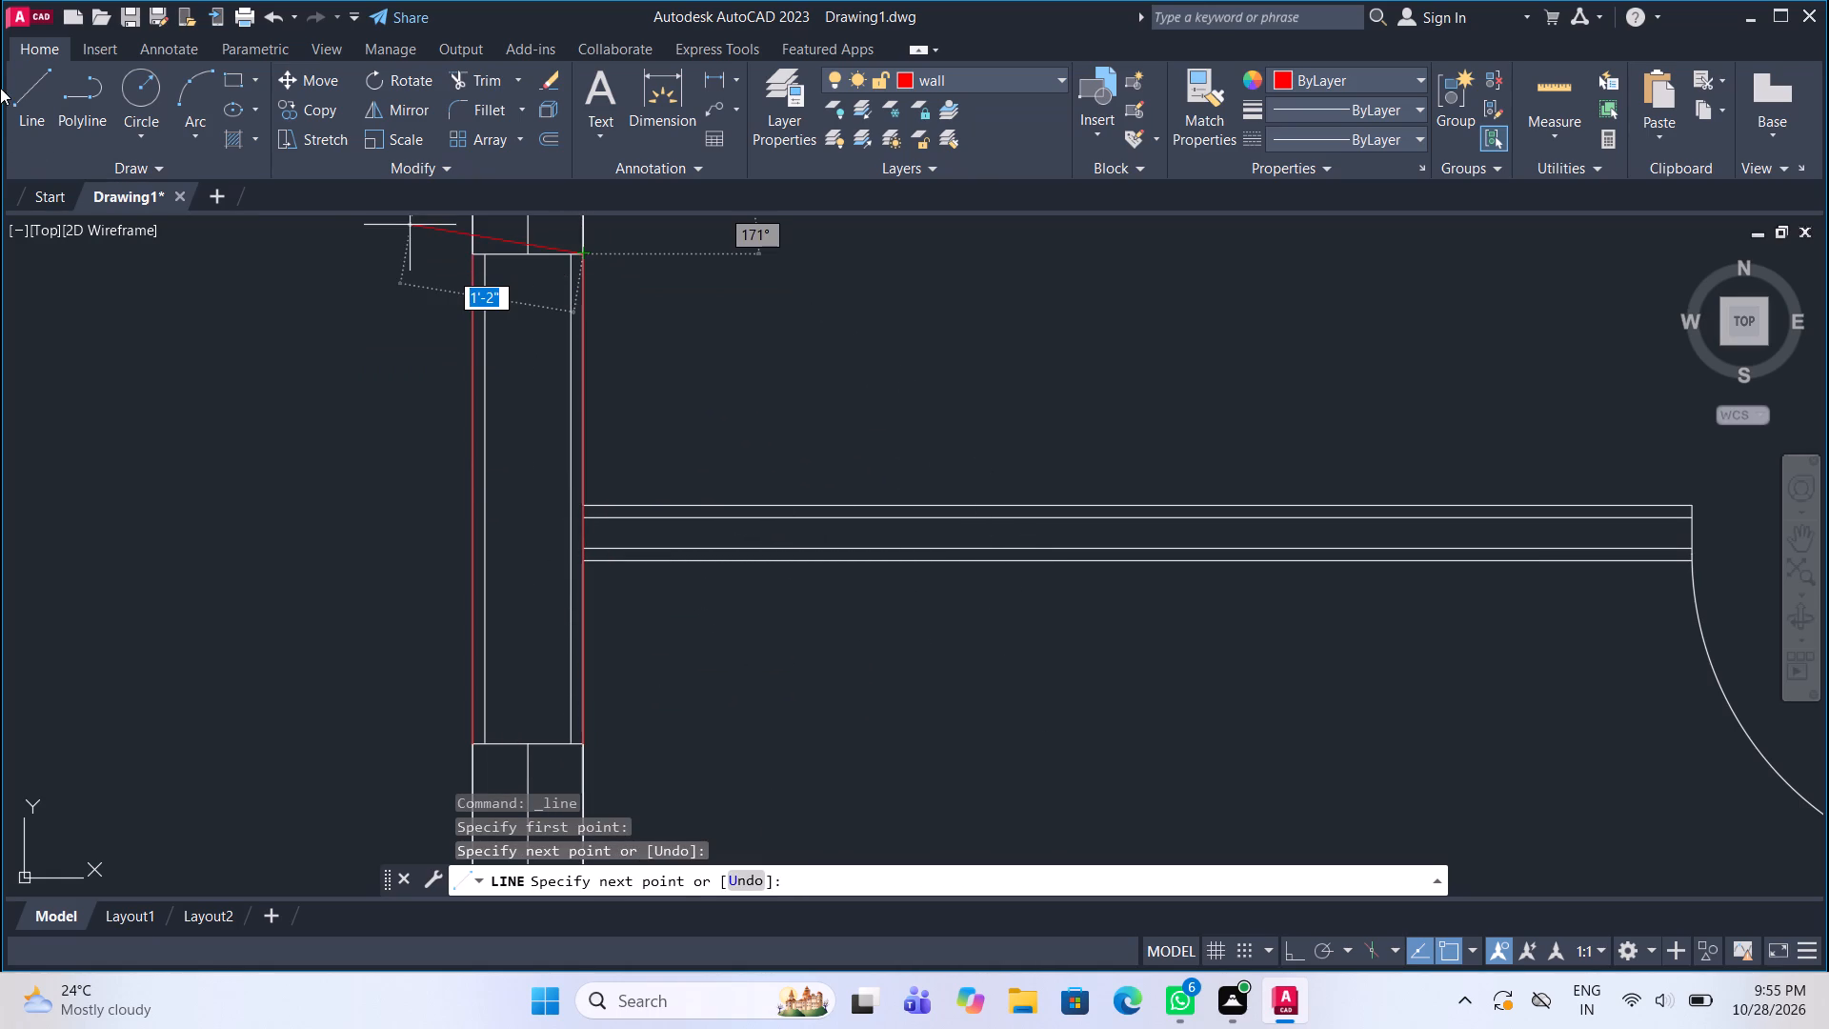
Draw both faces of the wall between the upper bathroom and upper bedroom, about 7'-6" each from the left wall to the bathroom door jamb.
{"action": "left_click", "coordinate": [39, 99]}
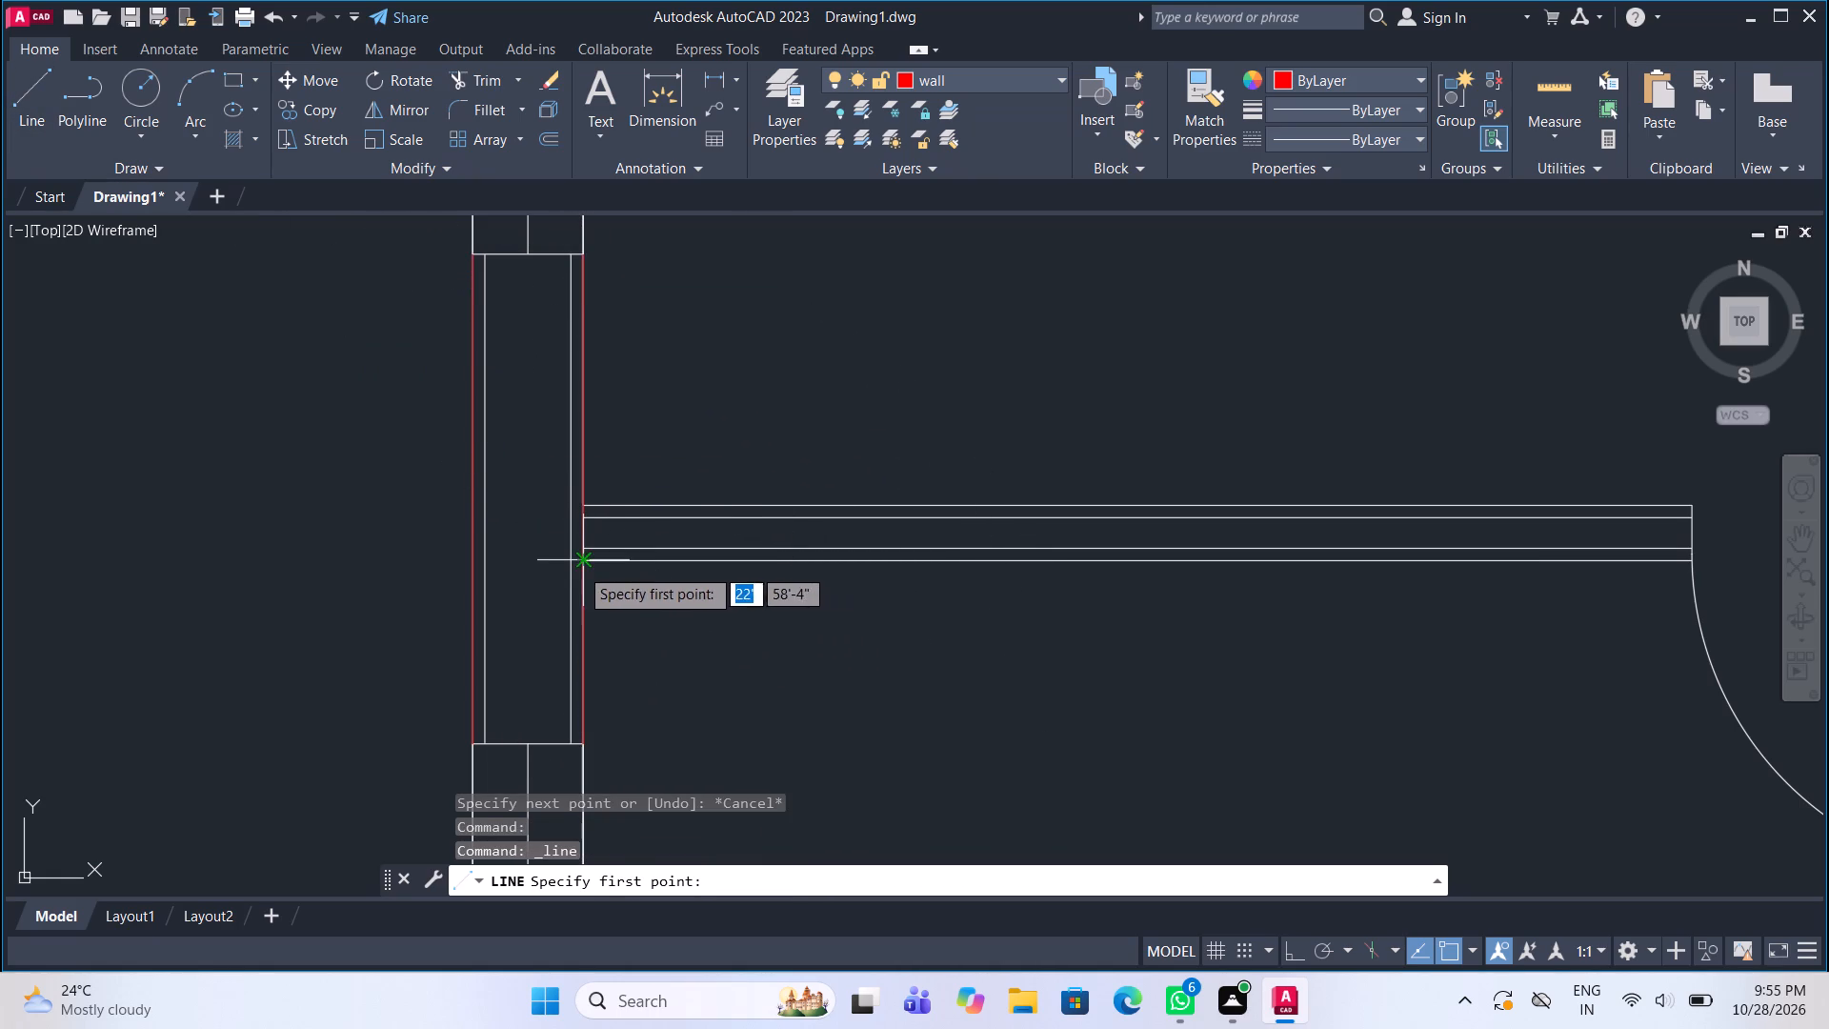
{"action": "left_click", "coordinate": [579, 567]}
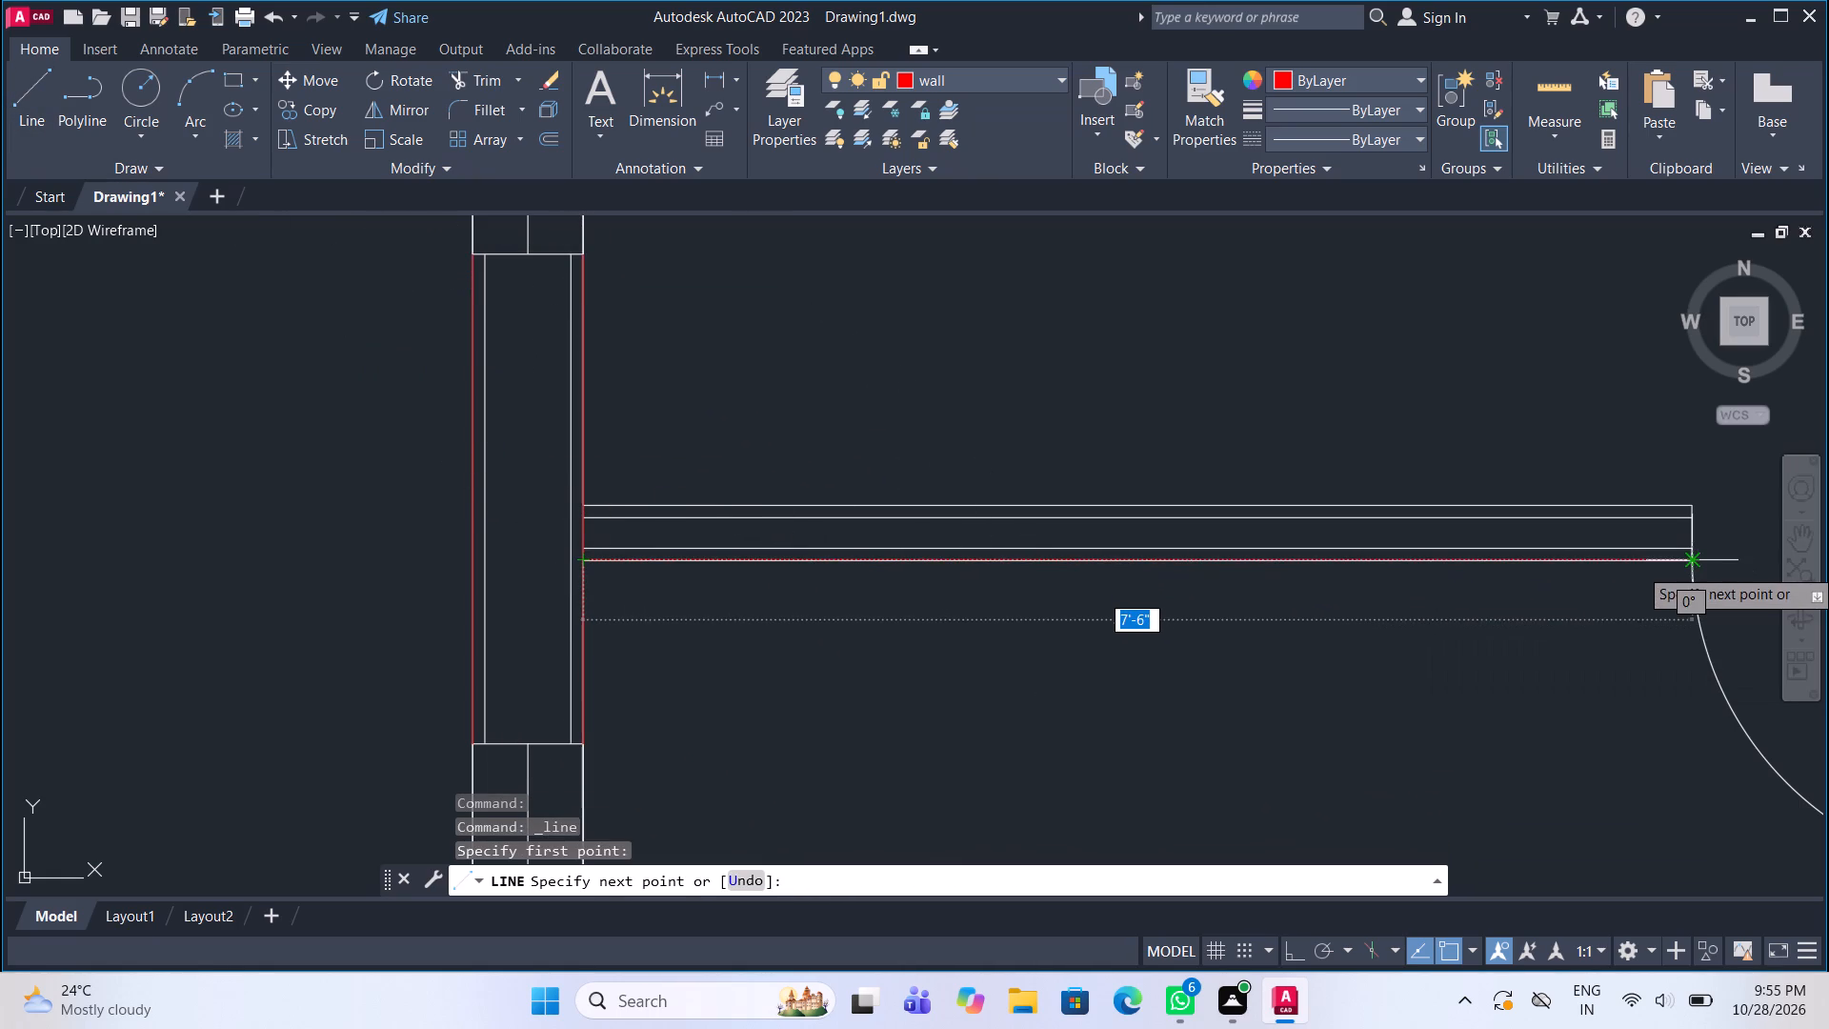
{"action": "left_click", "coordinate": [1699, 567]}
{"action": "middle_click_drag", "start_coordinate": [781, 277], "coordinate": [616, 286]}
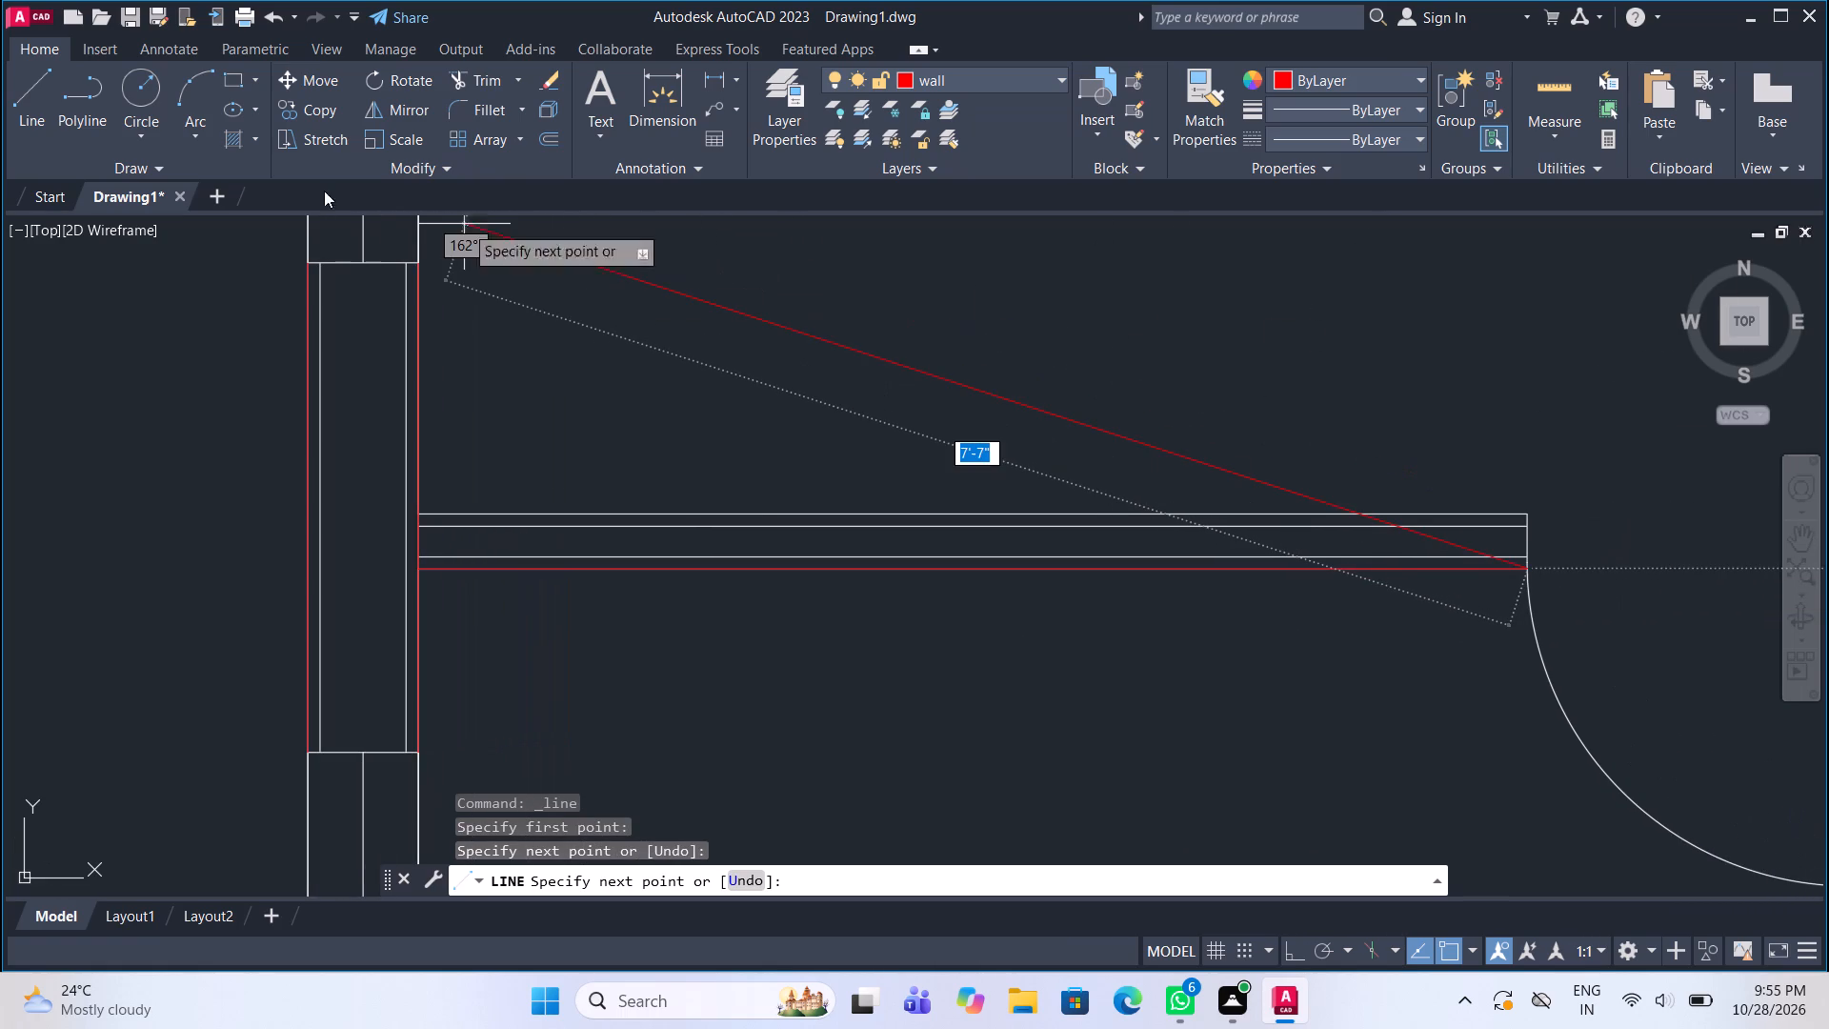
{"action": "left_click", "coordinate": [15, 84]}
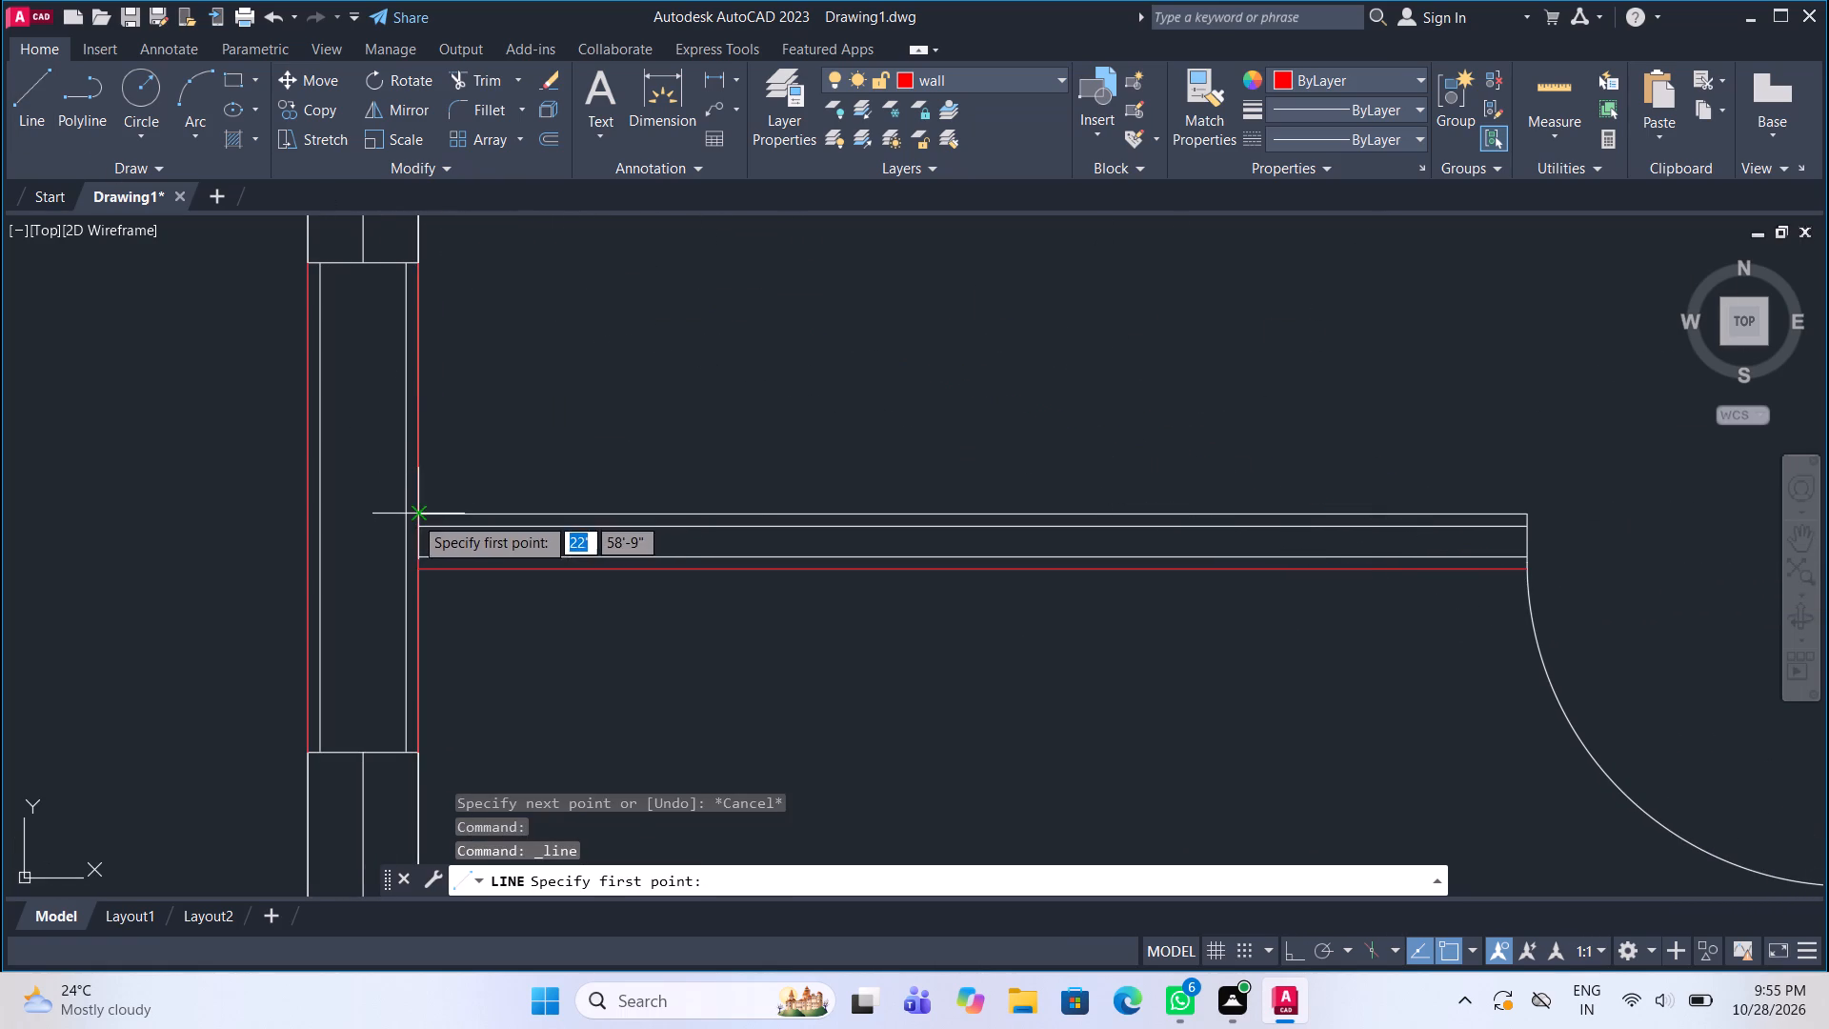
{"action": "left_click", "coordinate": [413, 514]}
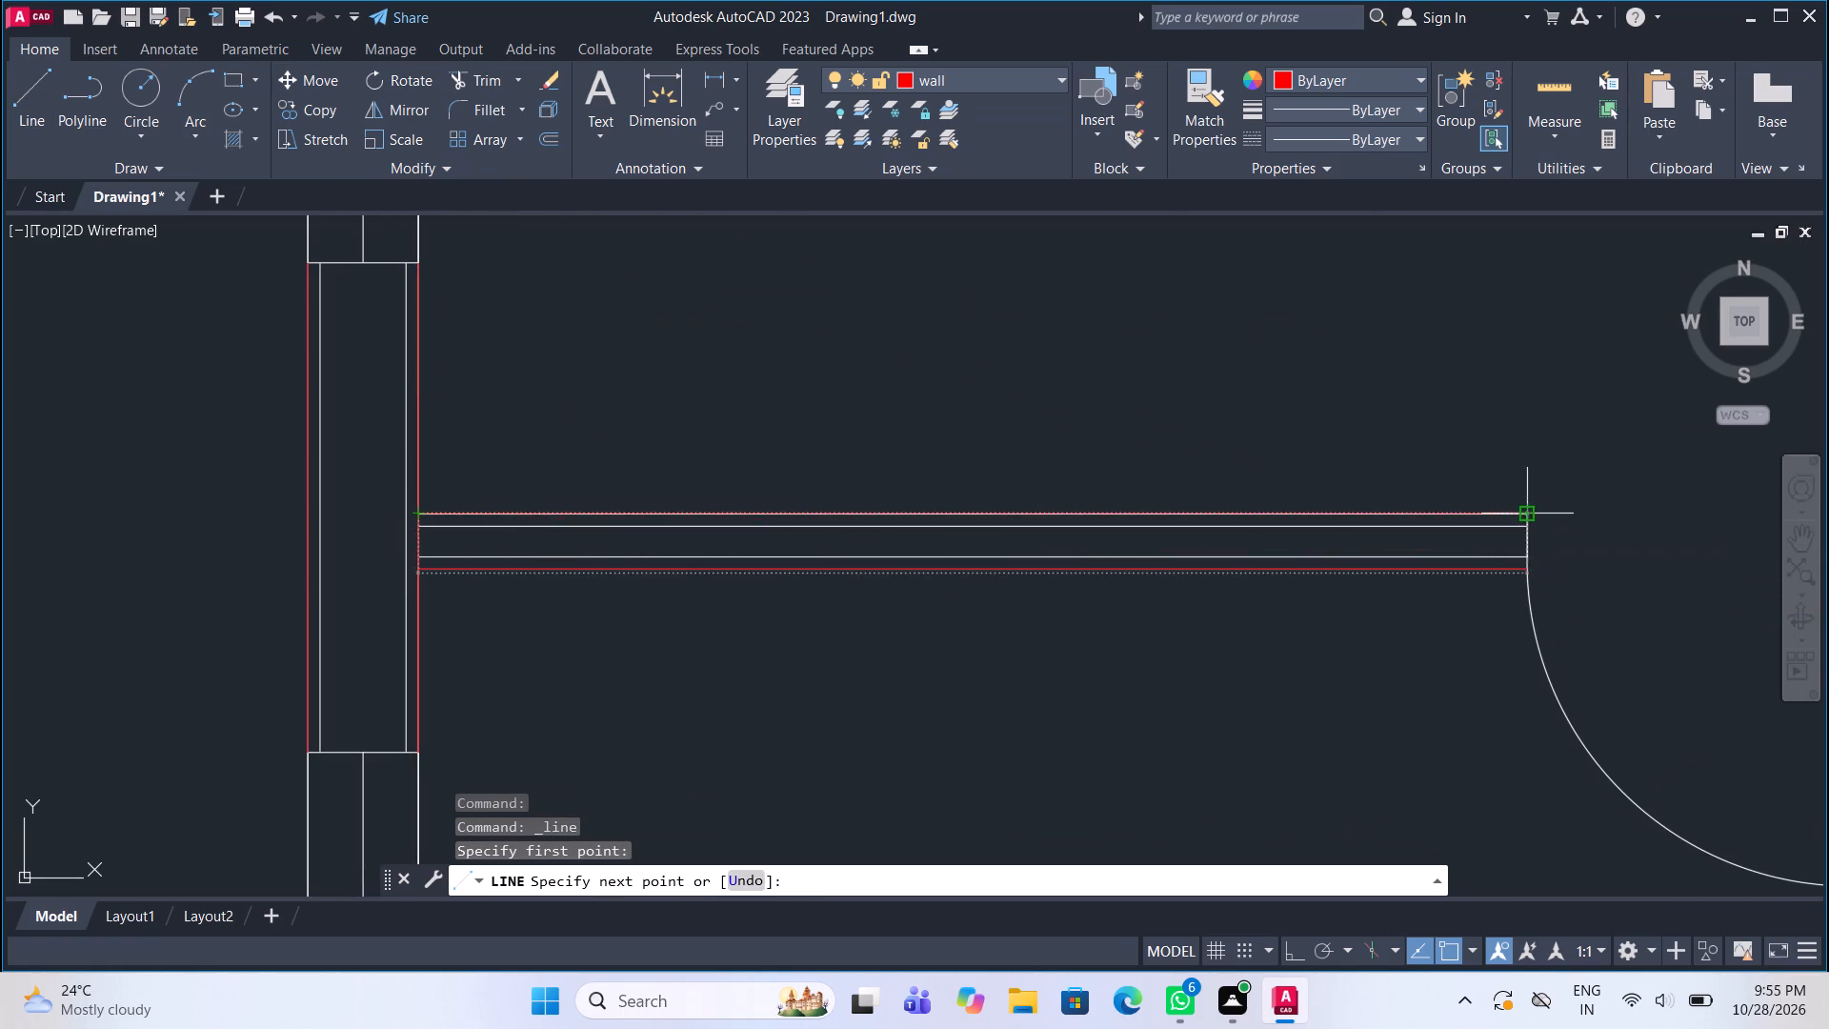
{"action": "left_click", "coordinate": [1530, 515]}
{"action": "scroll", "coordinate": [1061, 623], "scroll_direction": "down", "scroll_amount": 4}
{"action": "scroll", "coordinate": [989, 495], "scroll_direction": "up", "scroll_amount": 1}
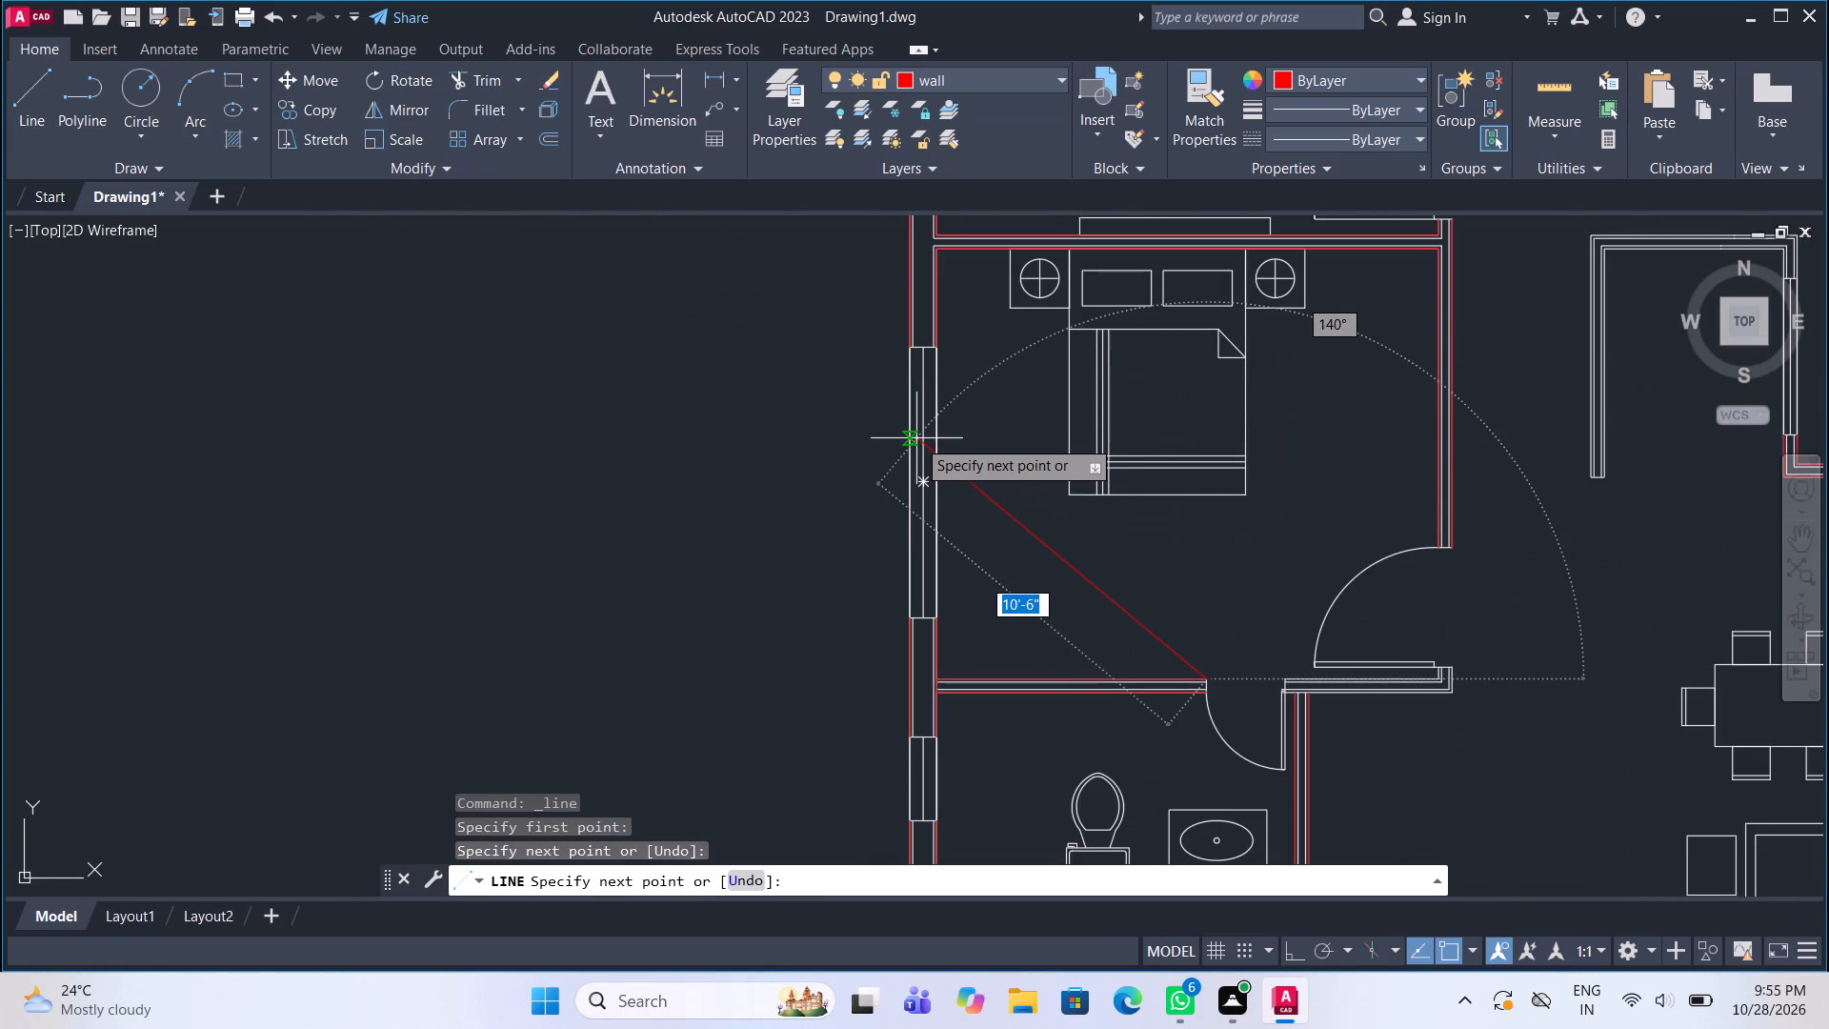
{"action": "key", "text": "Escape"}
Draw the bedroom-side face of the wall piece between the upper bathroom and bedroom doors, from the bathroom jamb along and up the short return.
{"action": "scroll", "coordinate": [815, 503], "scroll_direction": "down", "scroll_amount": 1}
{"action": "middle_click_drag", "start_coordinate": [1145, 615], "coordinate": [714, 389]}
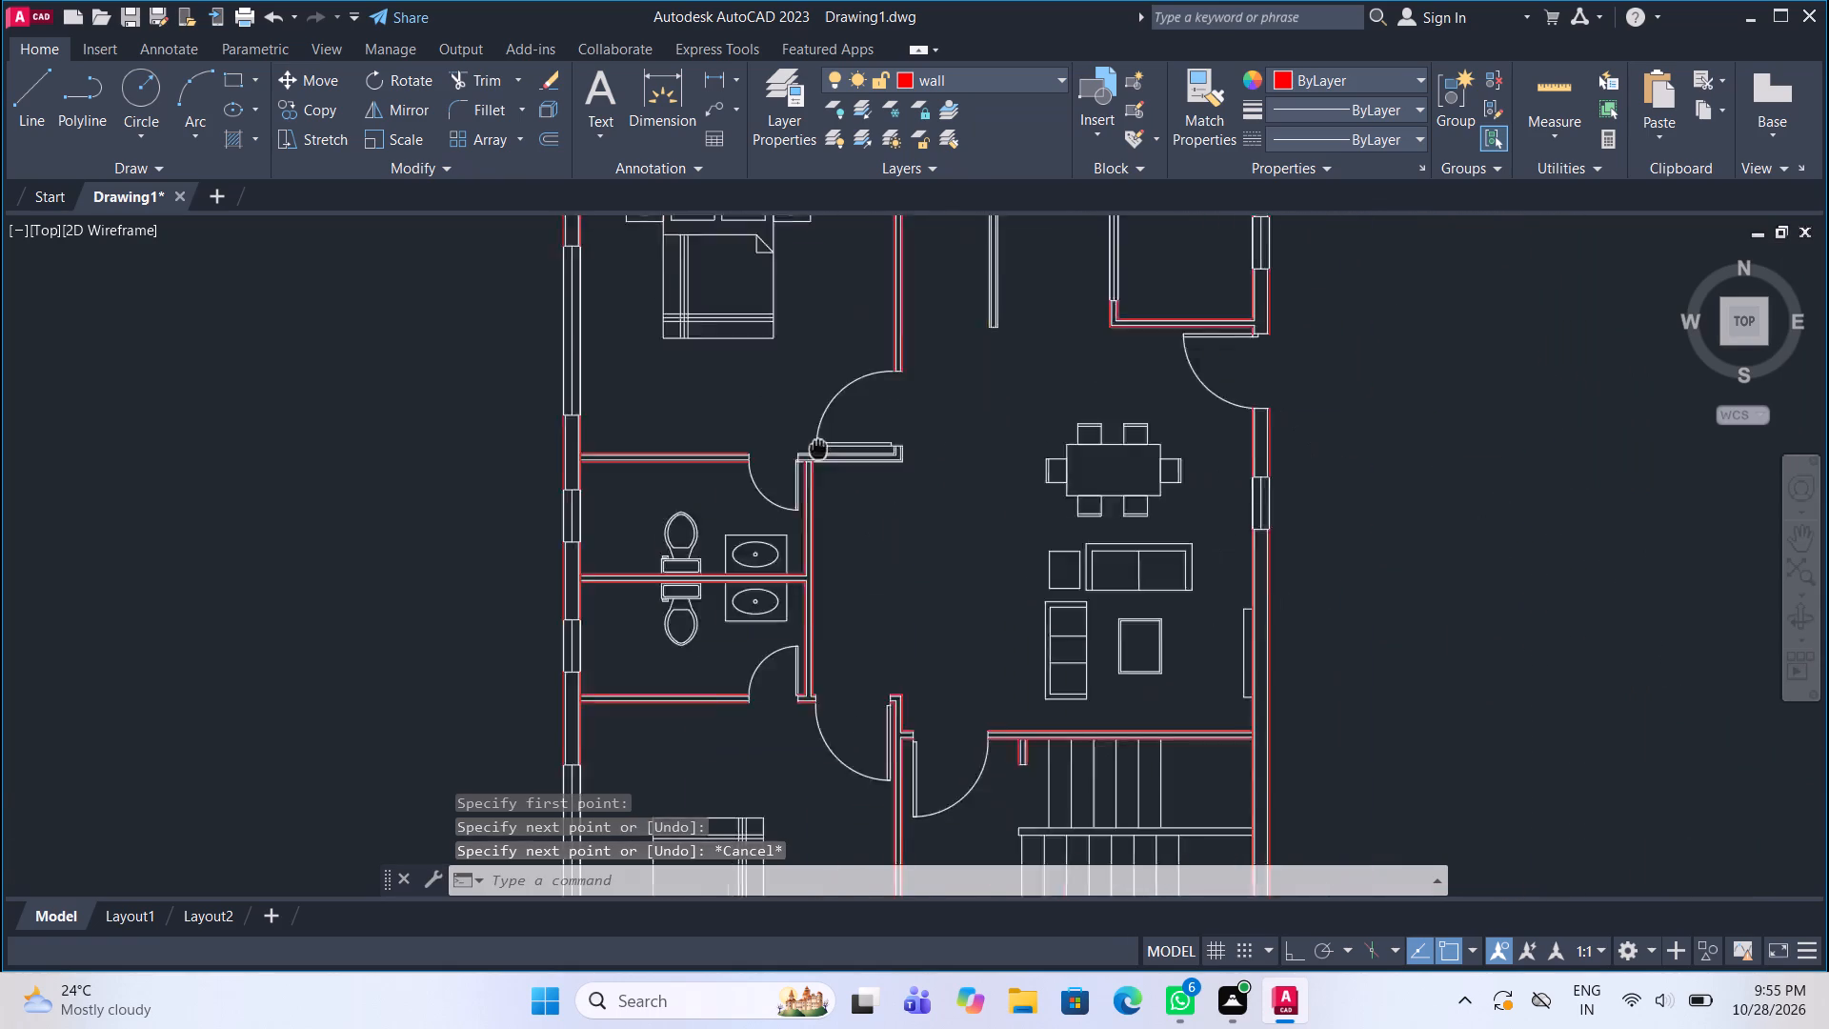
{"action": "middle_click_drag", "start_coordinate": [714, 389], "coordinate": [612, 359]}
{"action": "scroll", "coordinate": [573, 339], "scroll_direction": "up", "scroll_amount": 3}
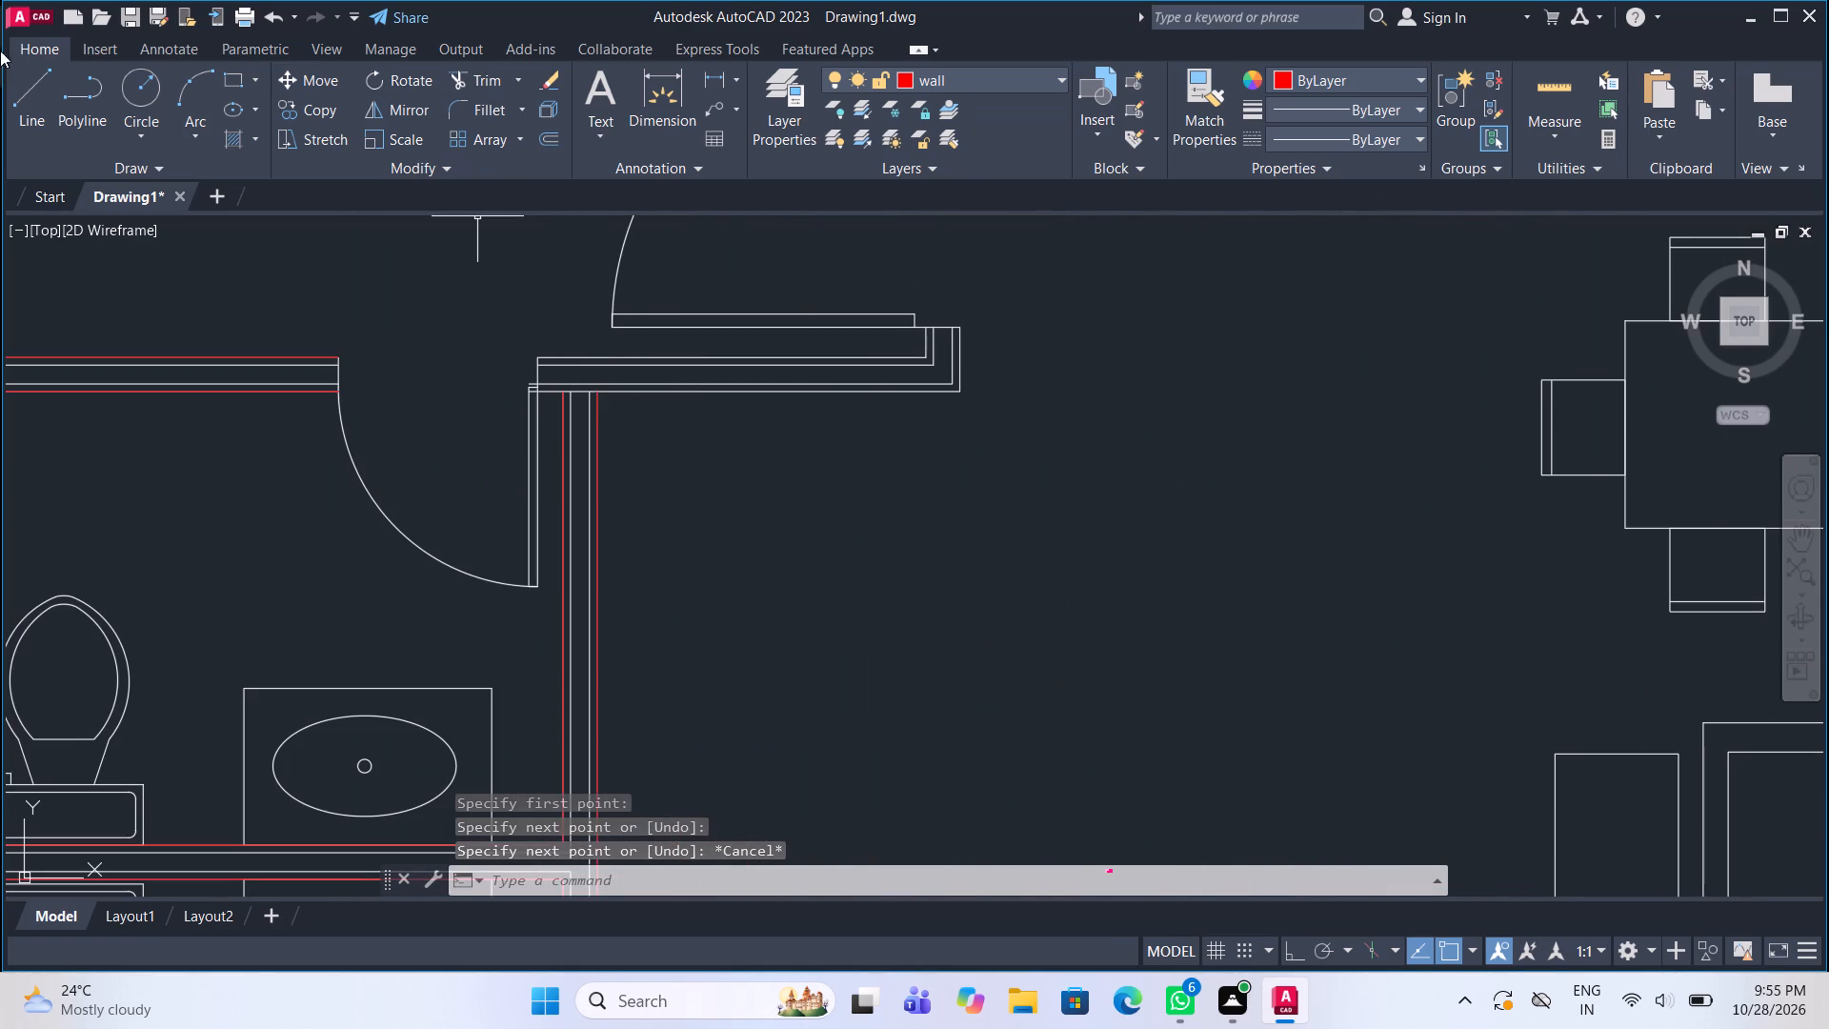
{"action": "left_click", "coordinate": [29, 105]}
{"action": "scroll", "coordinate": [548, 359], "scroll_direction": "up", "scroll_amount": 1}
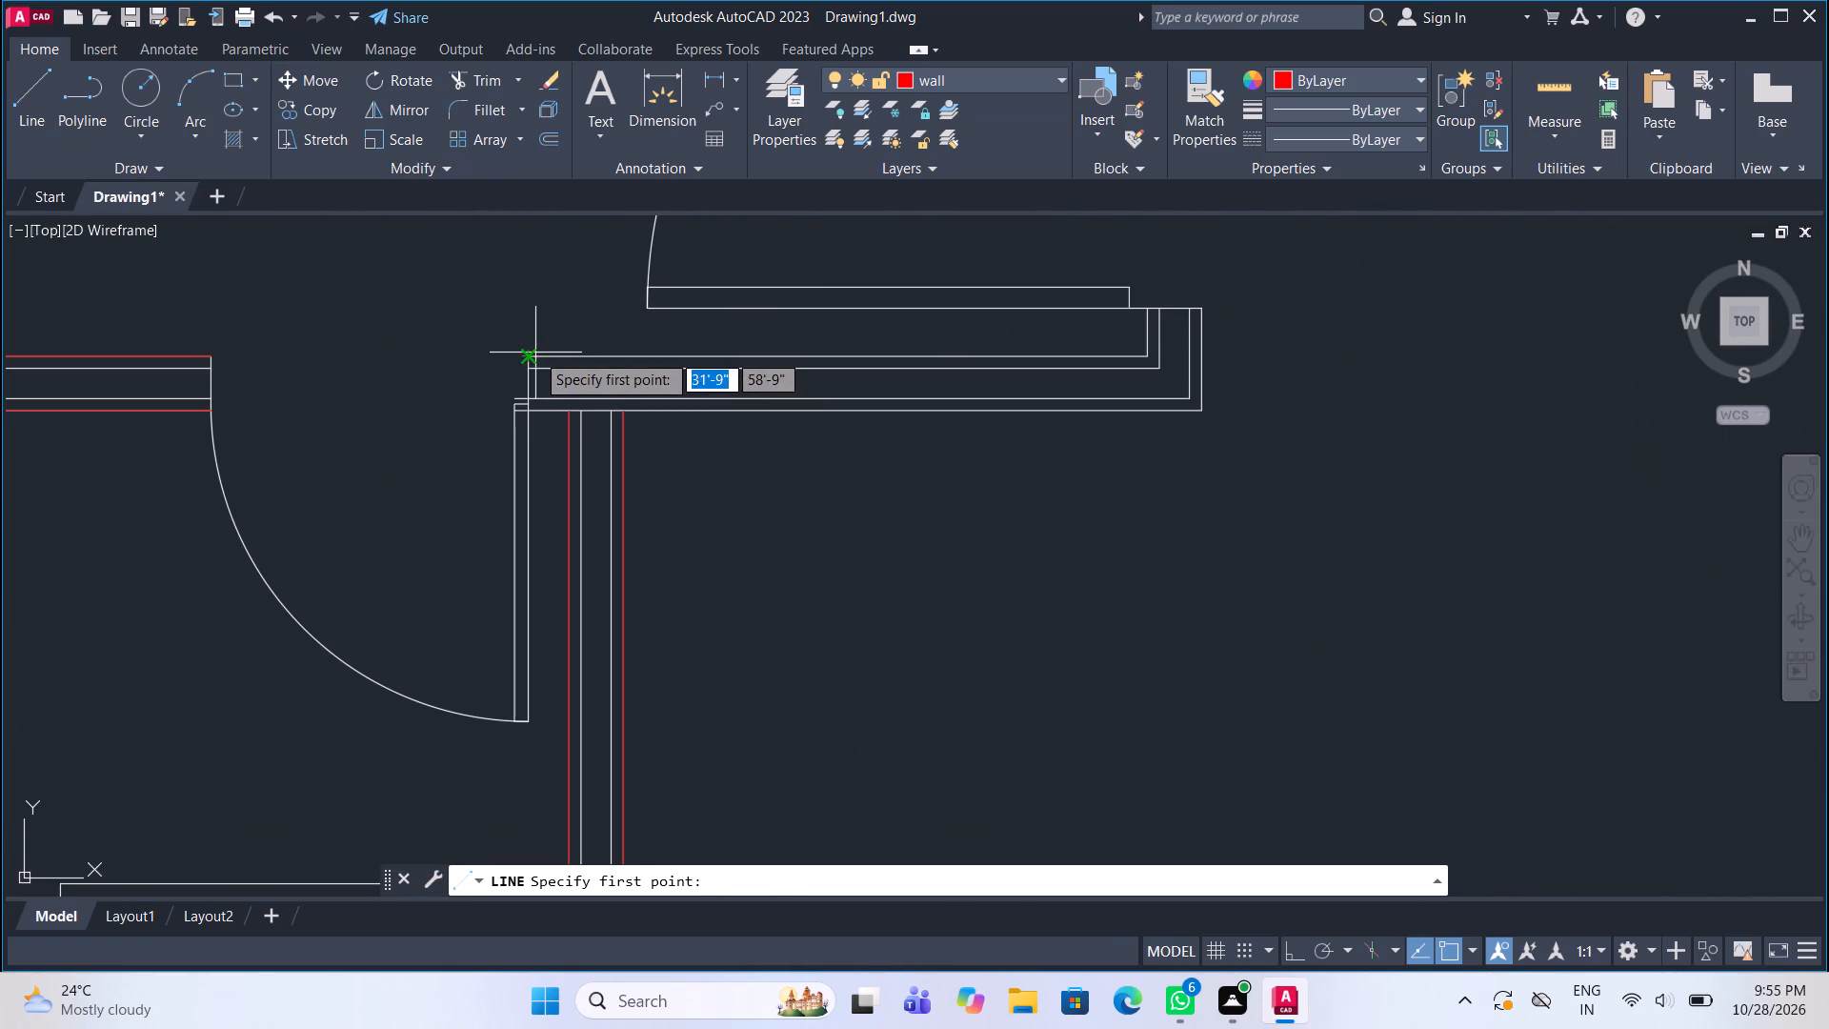
{"action": "left_click", "coordinate": [535, 353]}
{"action": "left_click", "coordinate": [1145, 355]}
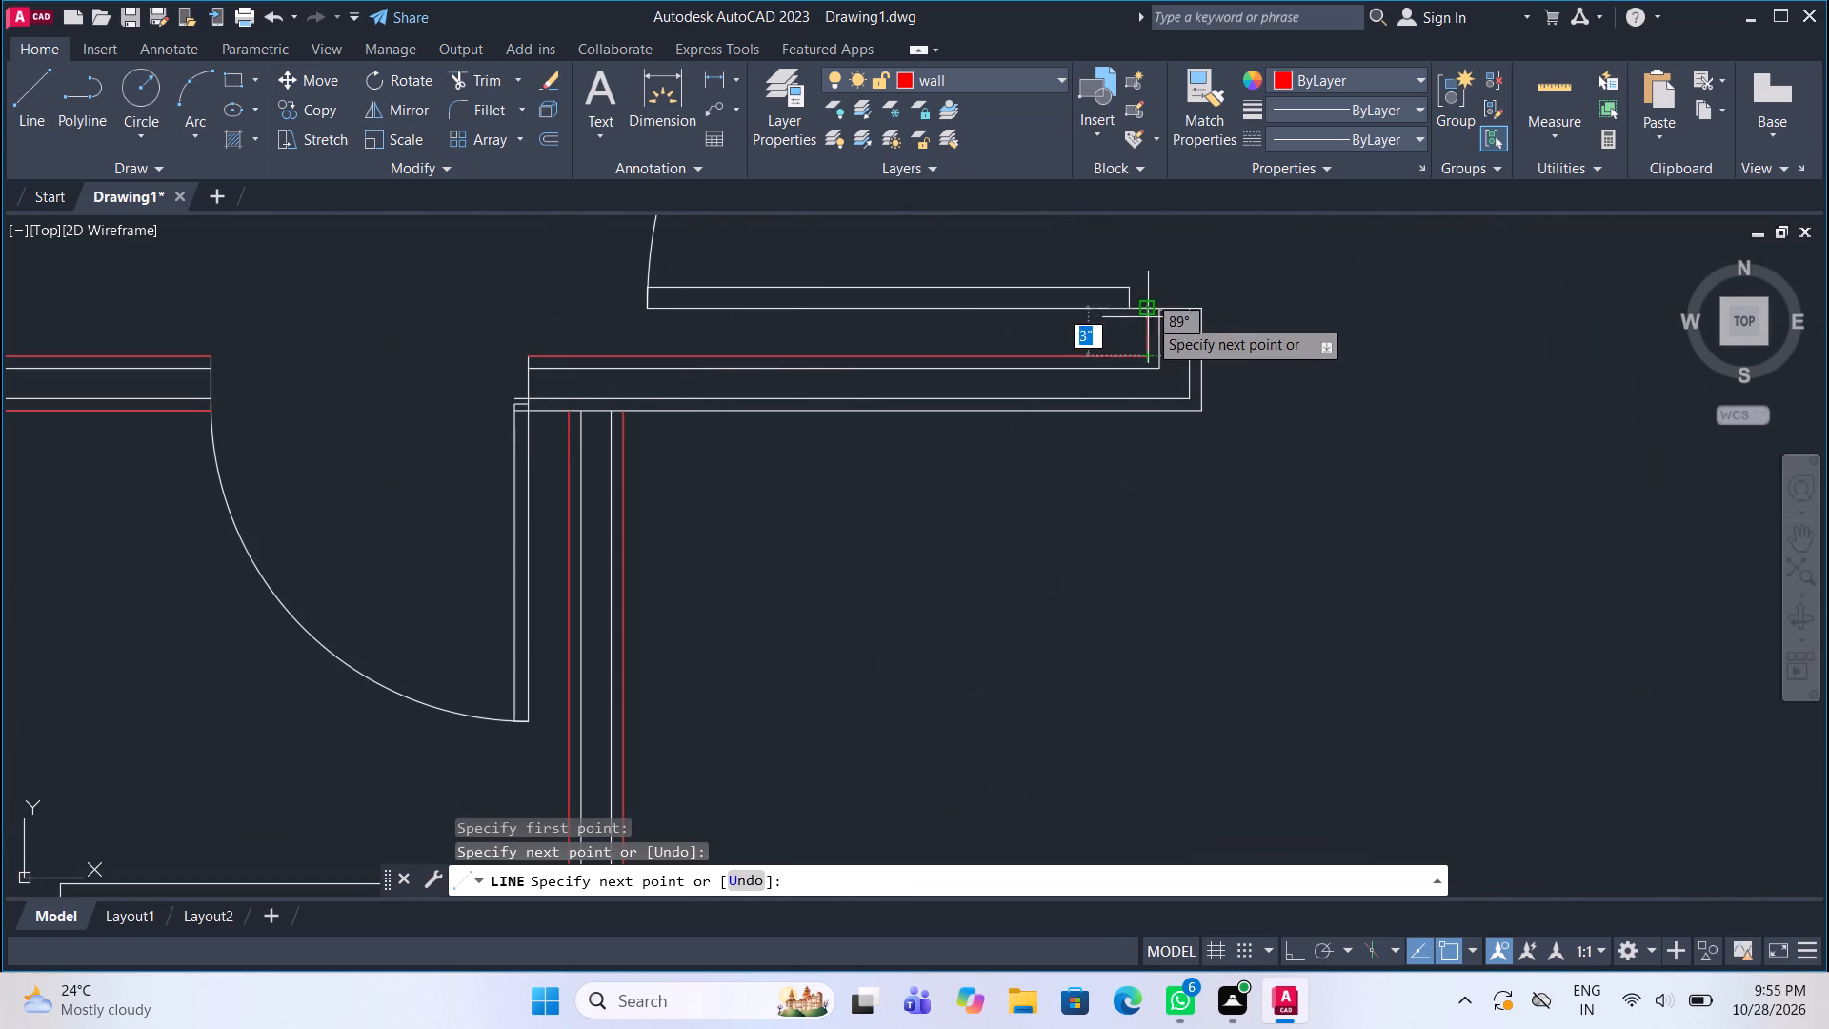
{"action": "left_click", "coordinate": [1148, 317]}
Draw the living-room-side face of the same wall piece from the bathroom door jamb to the outer corner and up the return.
{"action": "left_click", "coordinate": [49, 92]}
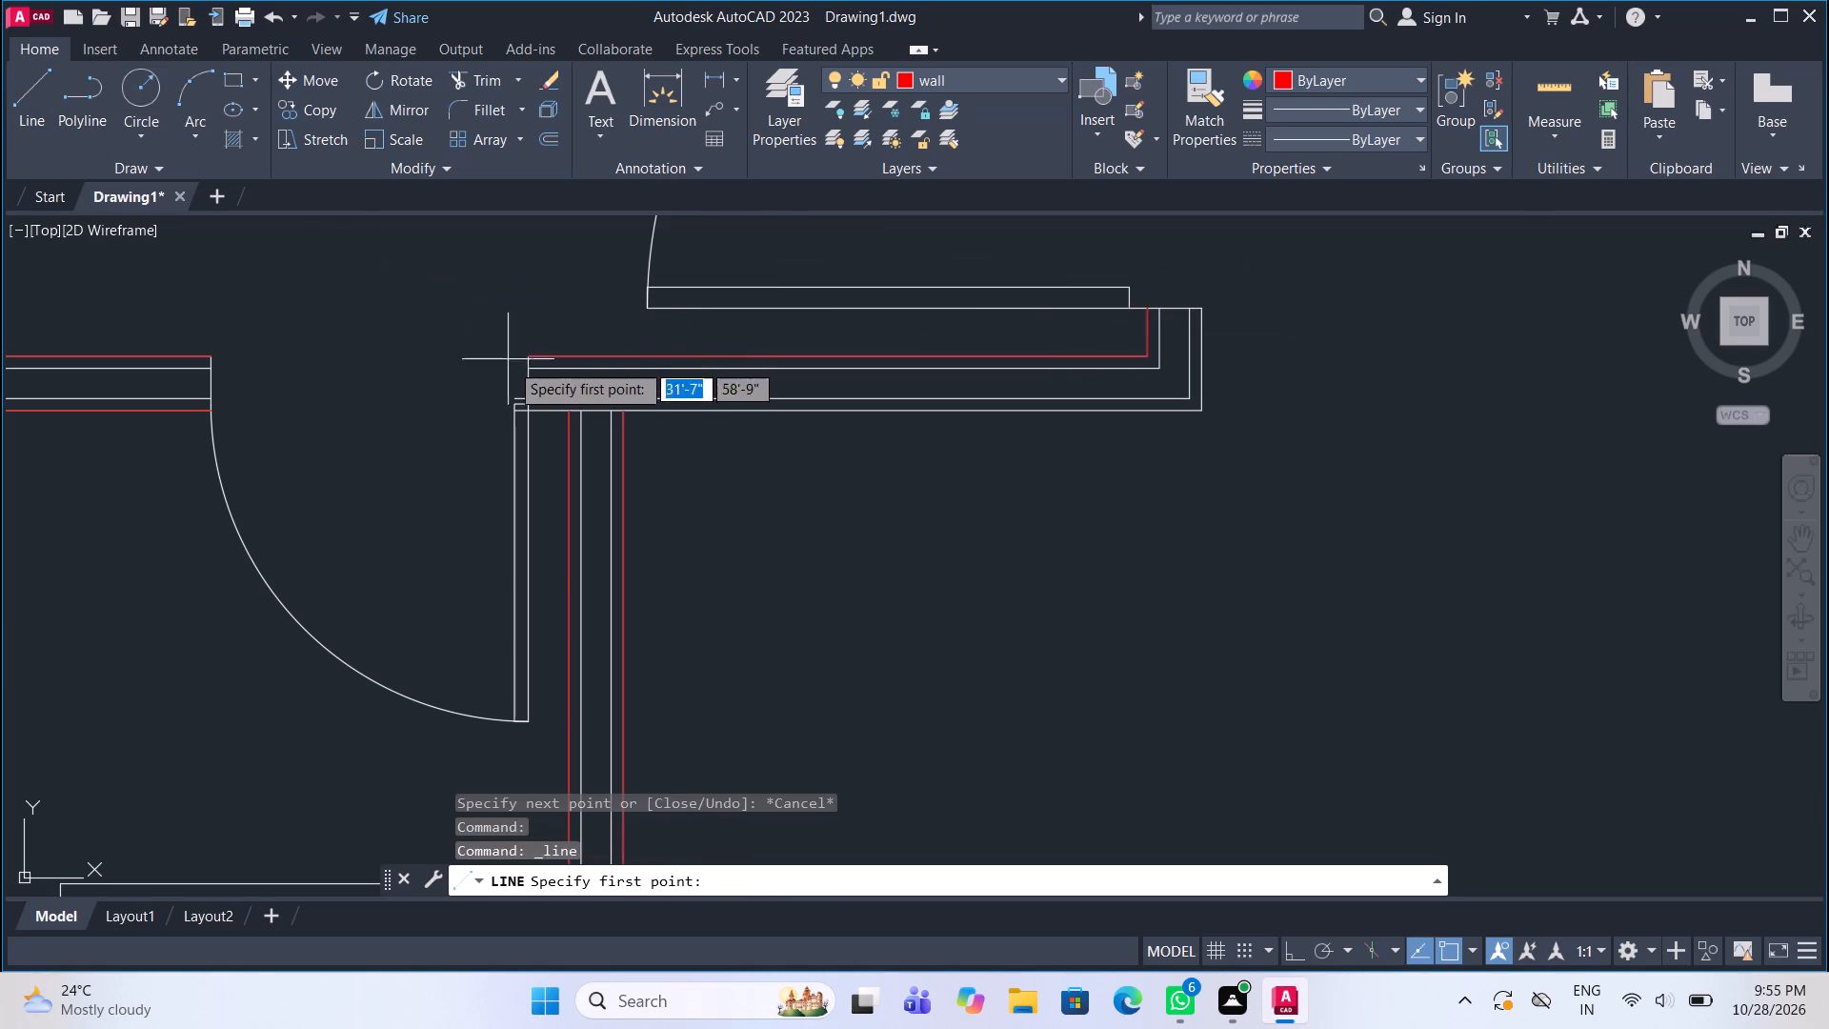
{"action": "left_click", "coordinate": [529, 409]}
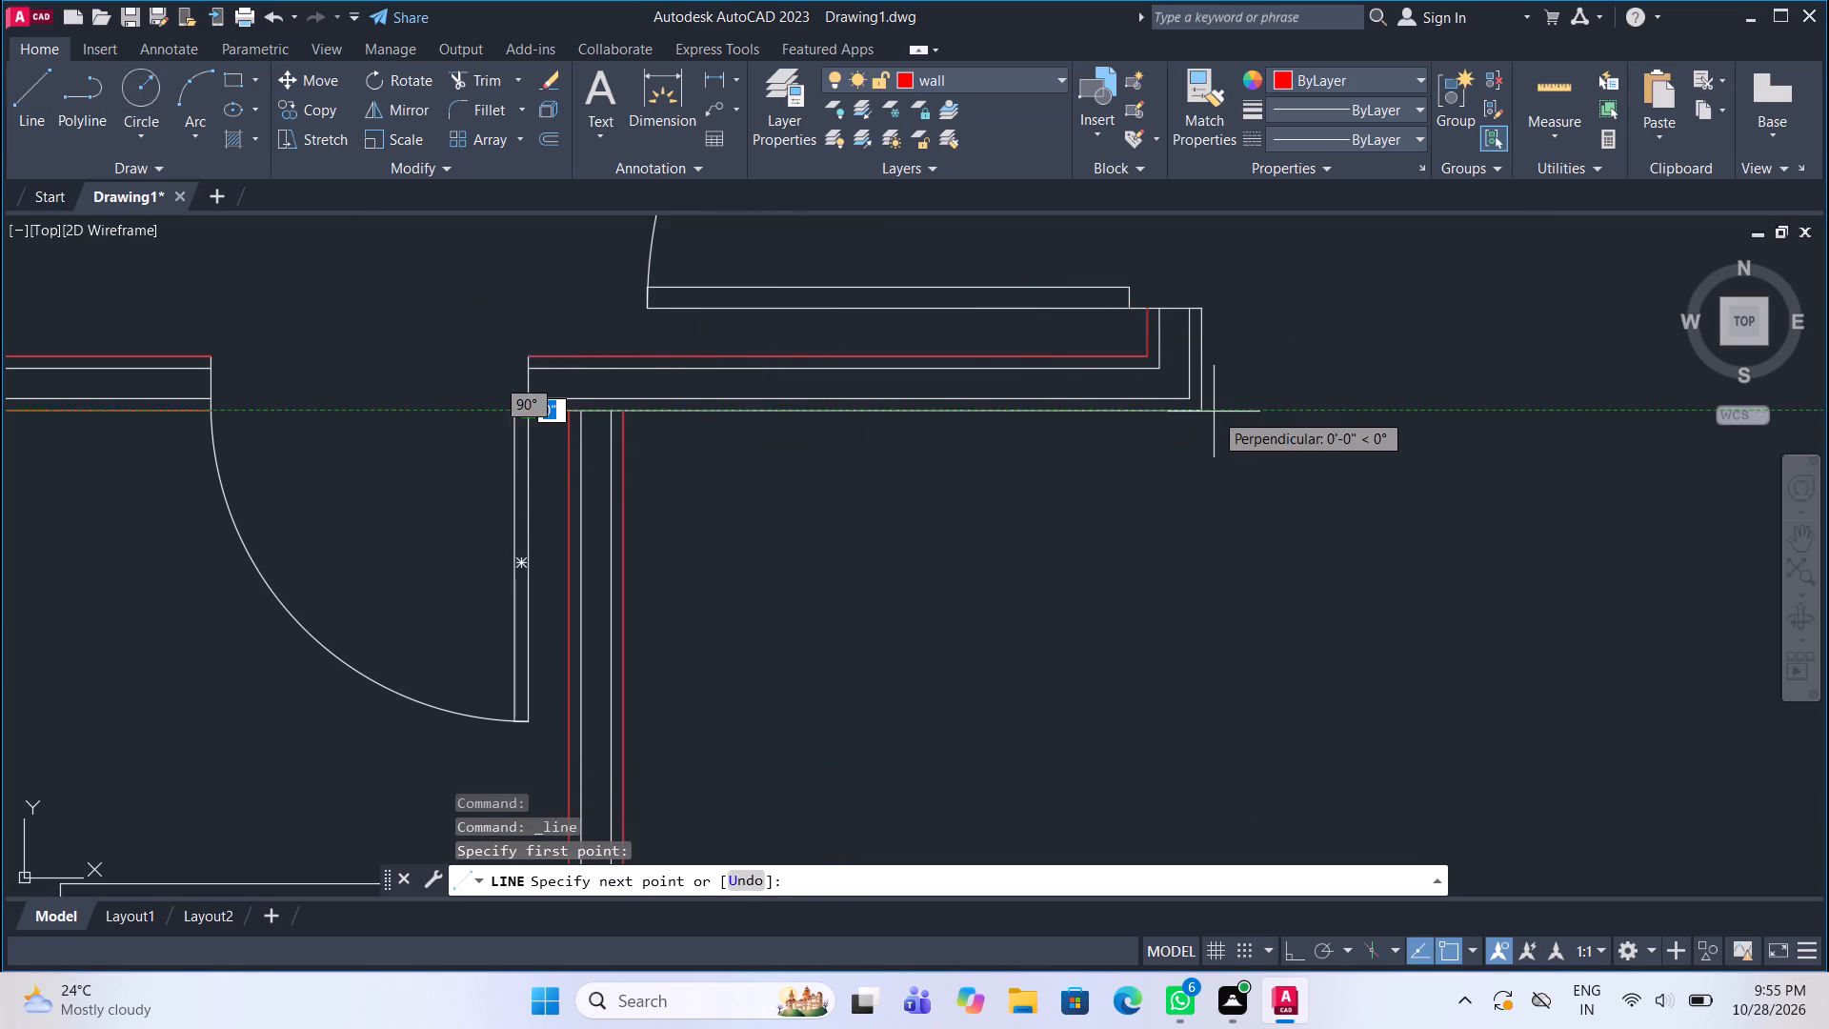
{"action": "left_click", "coordinate": [1204, 411]}
{"action": "left_click", "coordinate": [1208, 316]}
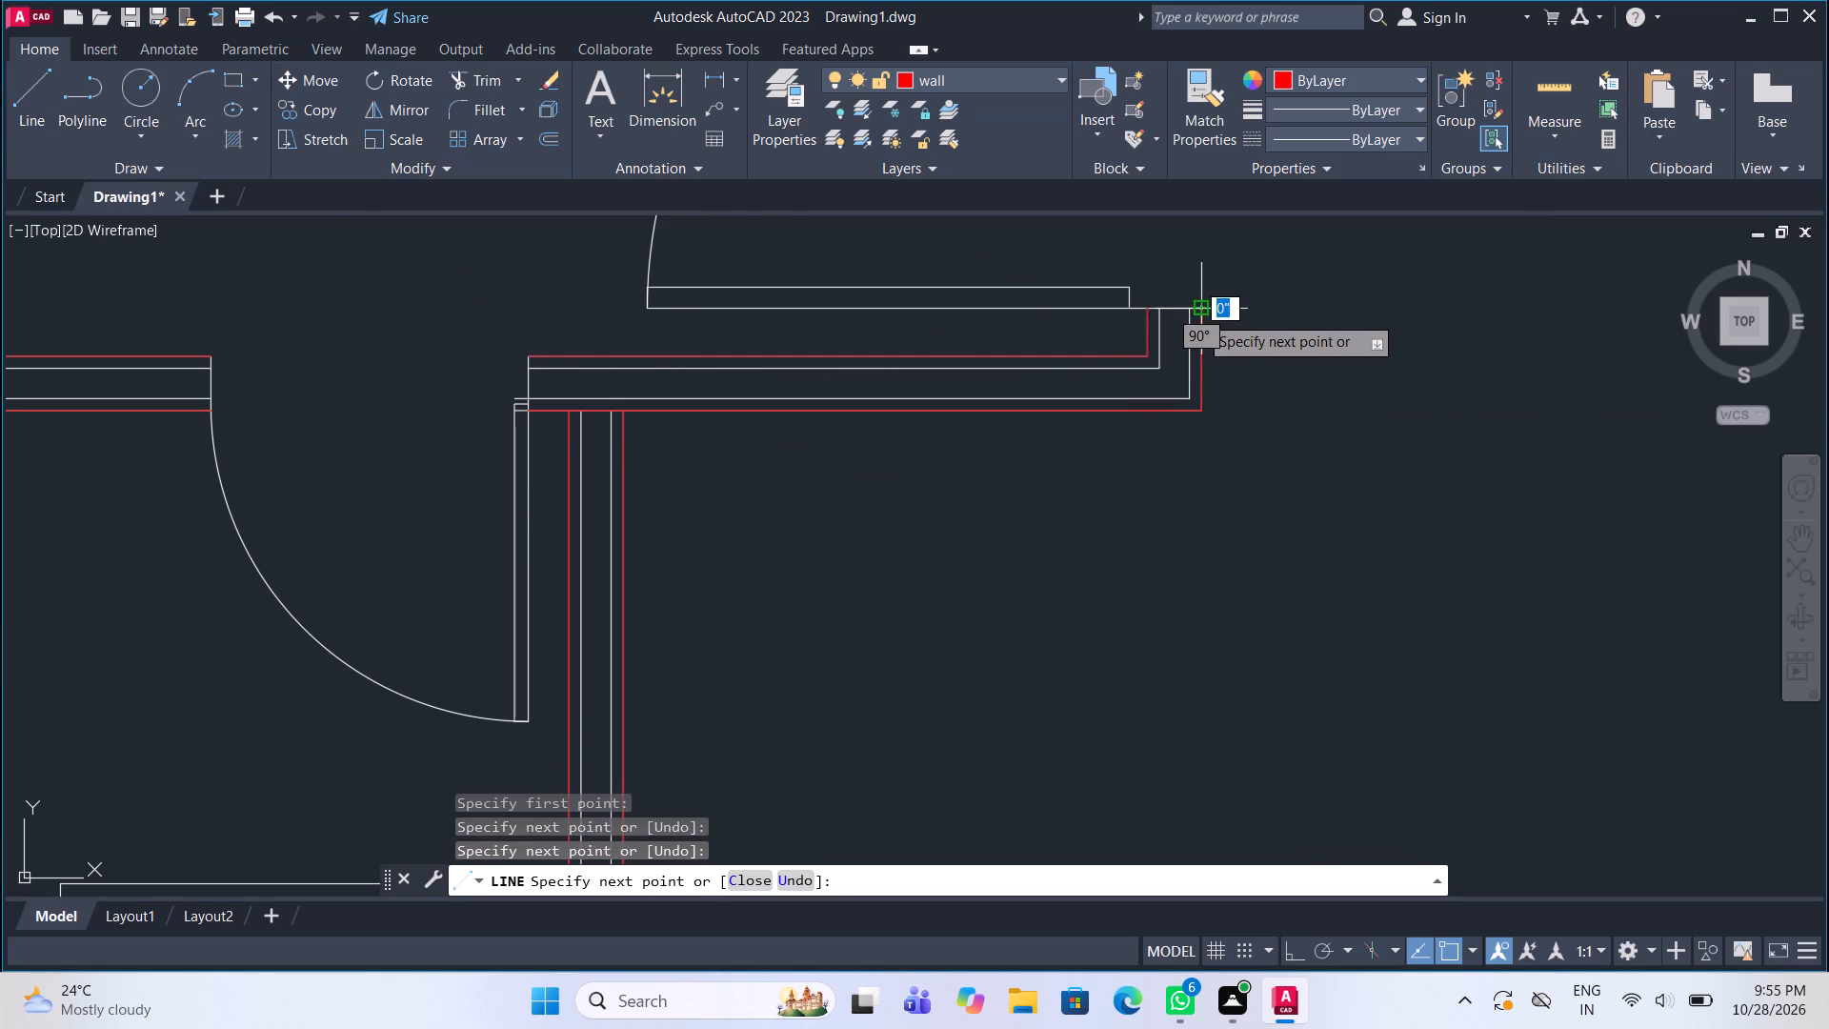
{"action": "key", "text": "Escape"}
Draw the inner face of the partition above the dining area, from the upper window jamb around both inside corners down to its free end.
{"action": "scroll", "coordinate": [997, 394], "scroll_direction": "down", "scroll_amount": 2}
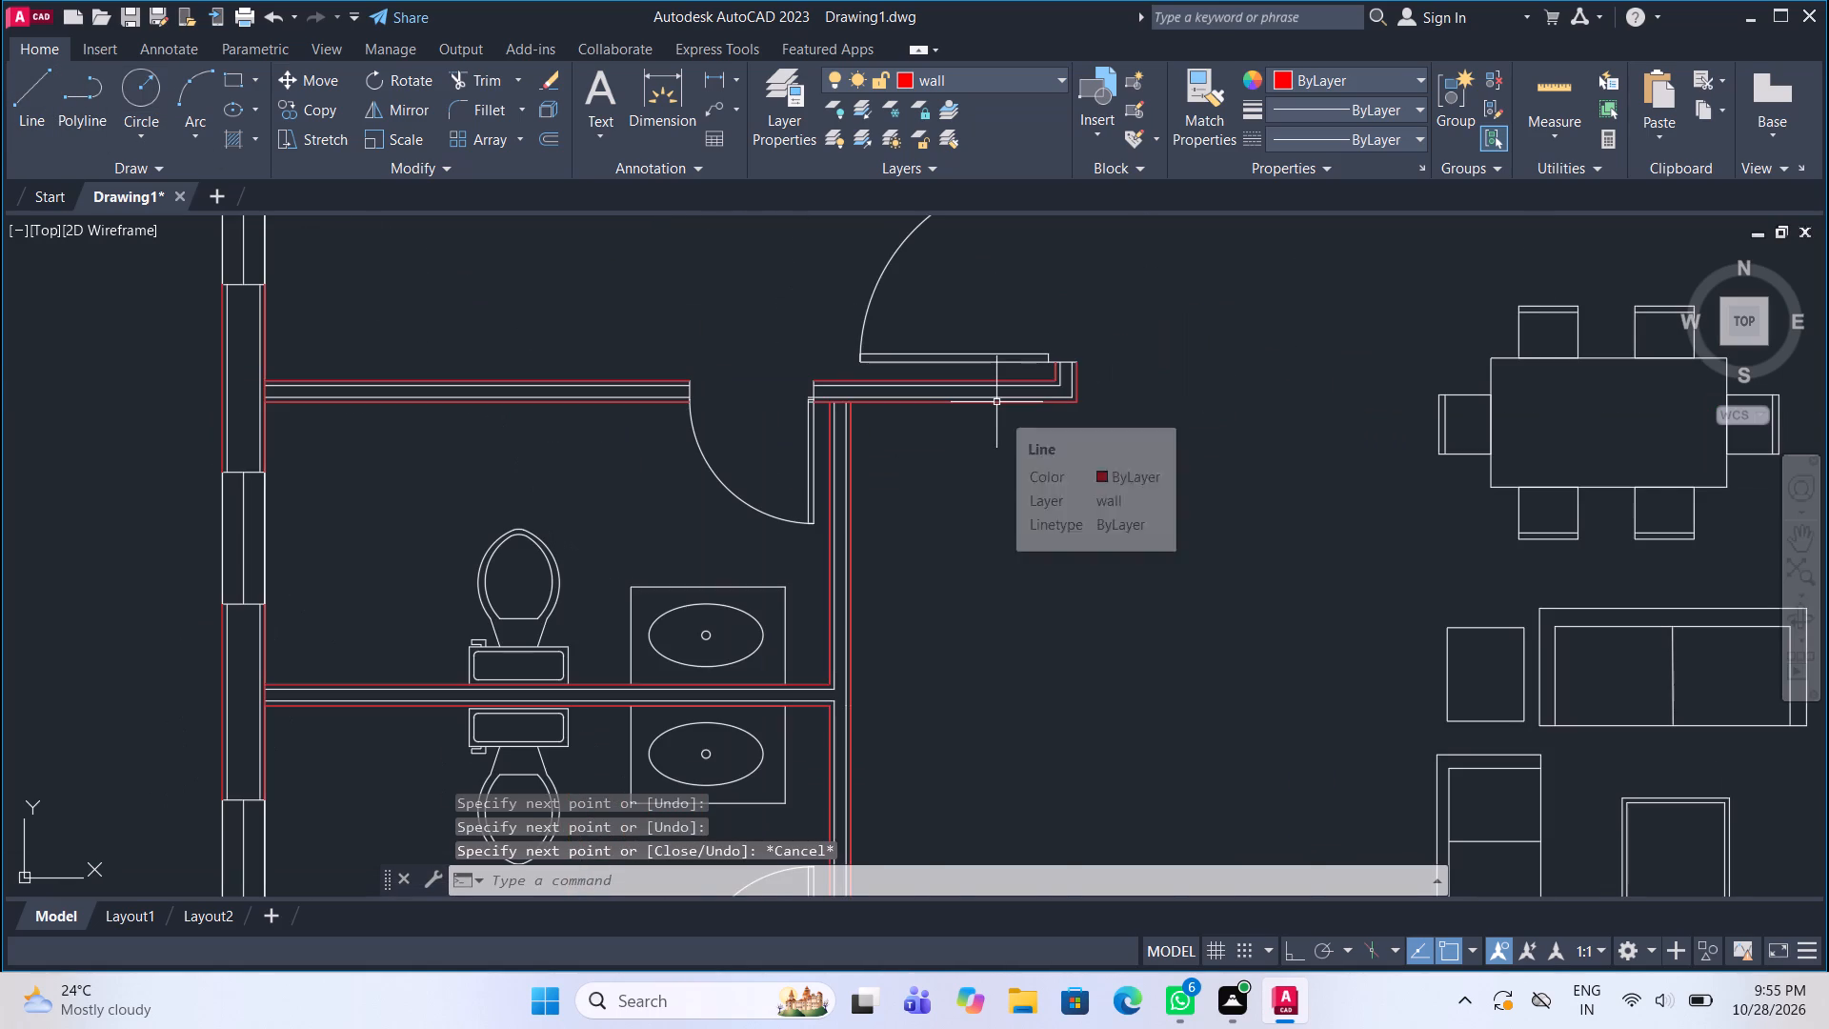
{"action": "scroll", "coordinate": [988, 421], "scroll_direction": "down", "scroll_amount": 2}
{"action": "middle_click_drag", "start_coordinate": [1025, 386], "coordinate": [1018, 514]}
{"action": "scroll", "coordinate": [1148, 283], "scroll_direction": "up", "scroll_amount": 2}
{"action": "middle_click_drag", "start_coordinate": [1144, 283], "coordinate": [1136, 283]}
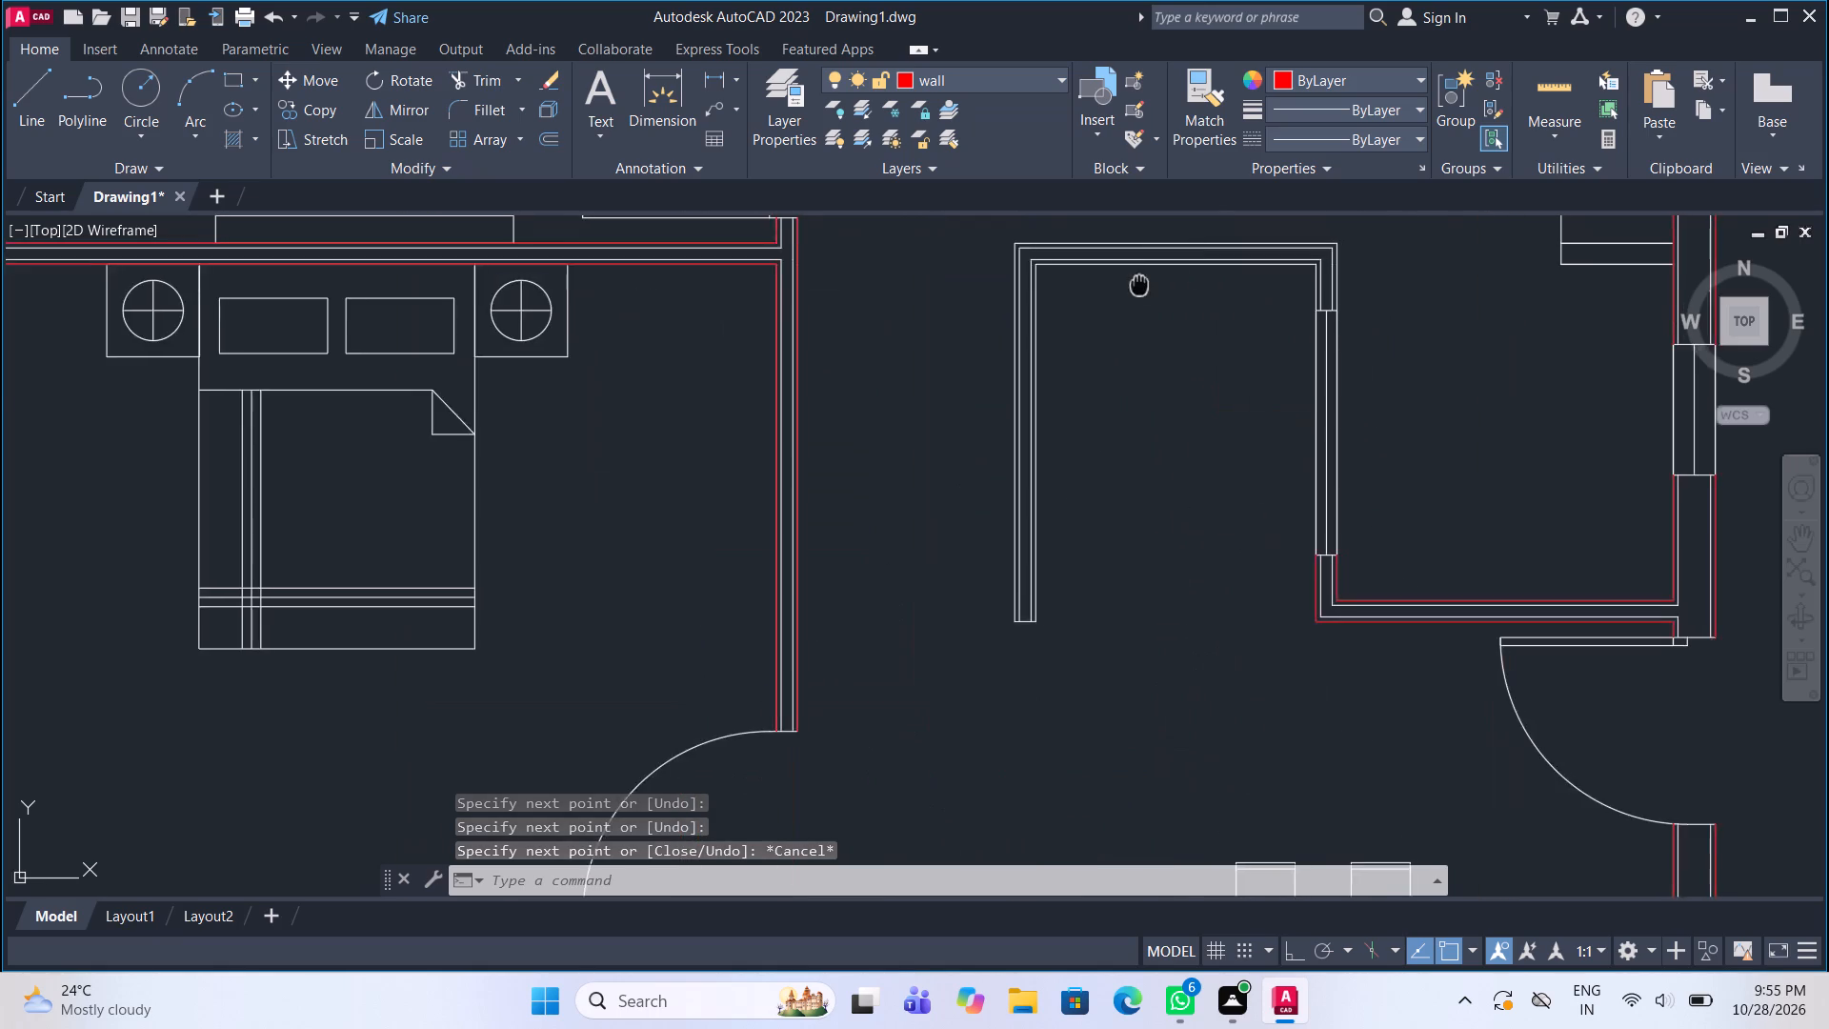
{"action": "scroll", "coordinate": [1136, 283], "scroll_direction": "up", "scroll_amount": 1}
{"action": "middle_click_drag", "start_coordinate": [1136, 283], "coordinate": [986, 316]}
{"action": "scroll", "coordinate": [945, 295], "scroll_direction": "down", "scroll_amount": 3}
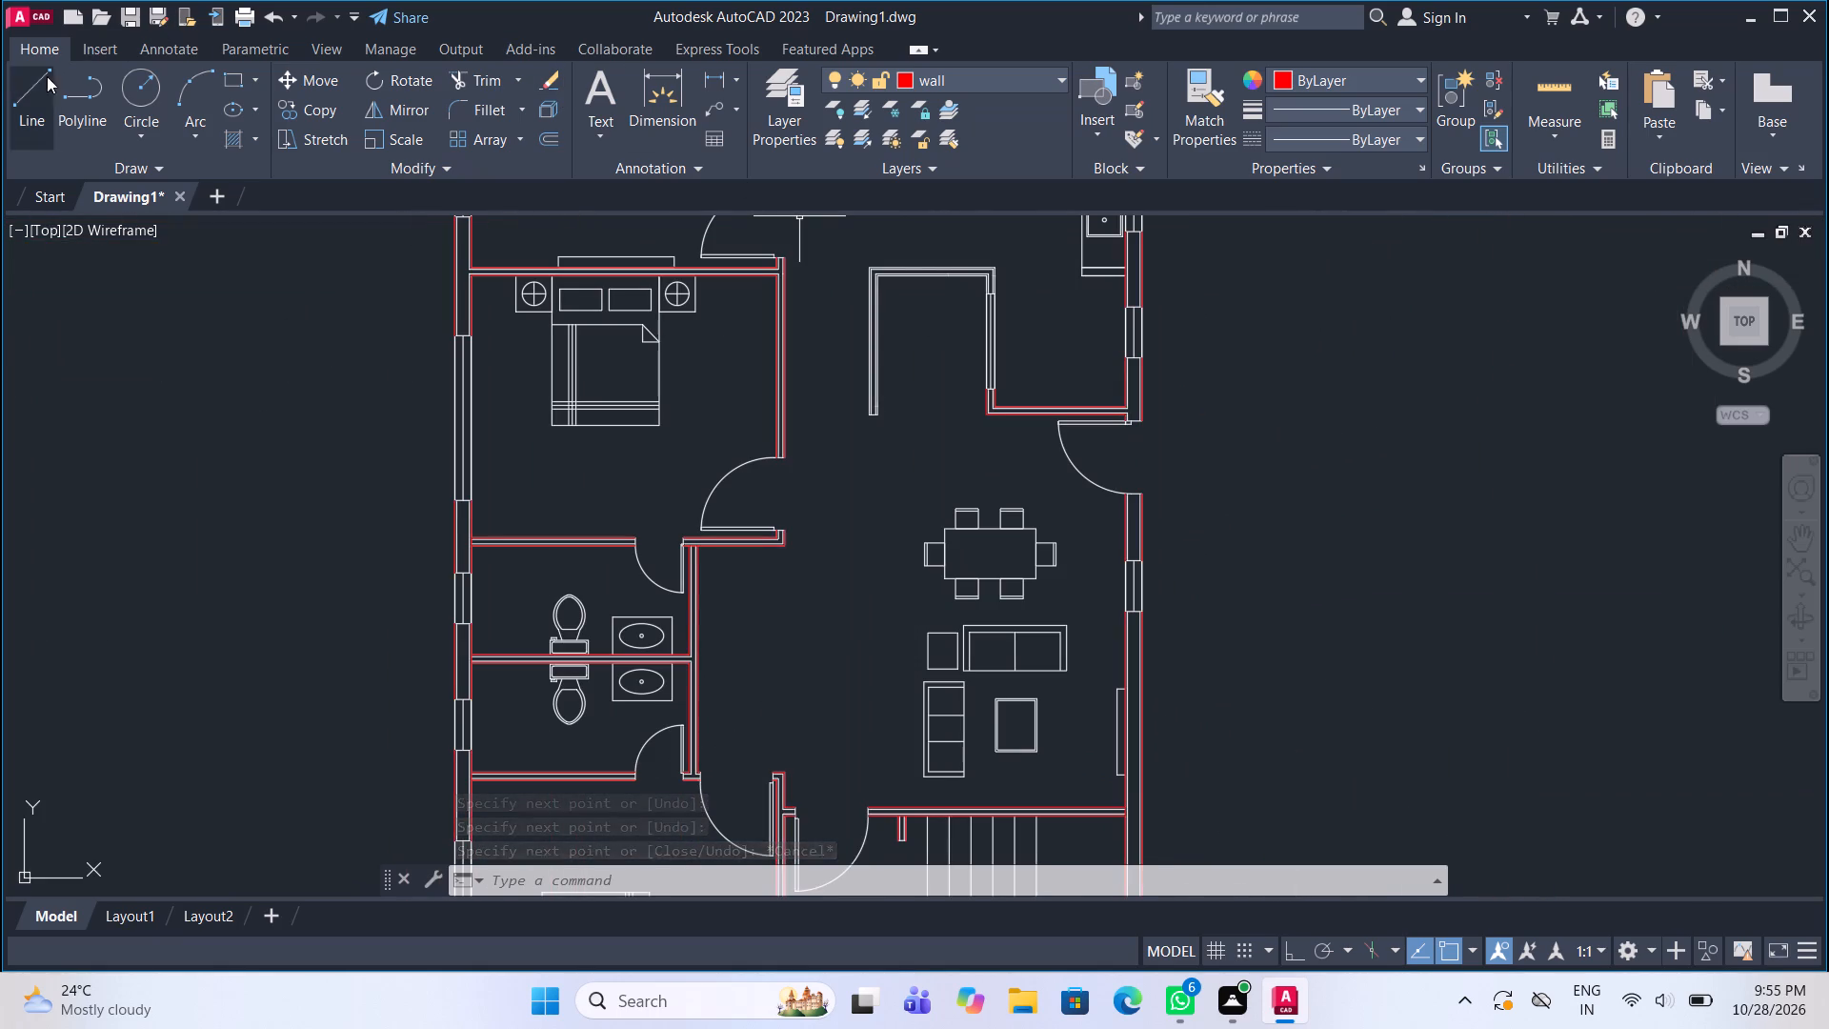
{"action": "left_click", "coordinate": [39, 84]}
{"action": "scroll", "coordinate": [968, 276], "scroll_direction": "up", "scroll_amount": 3}
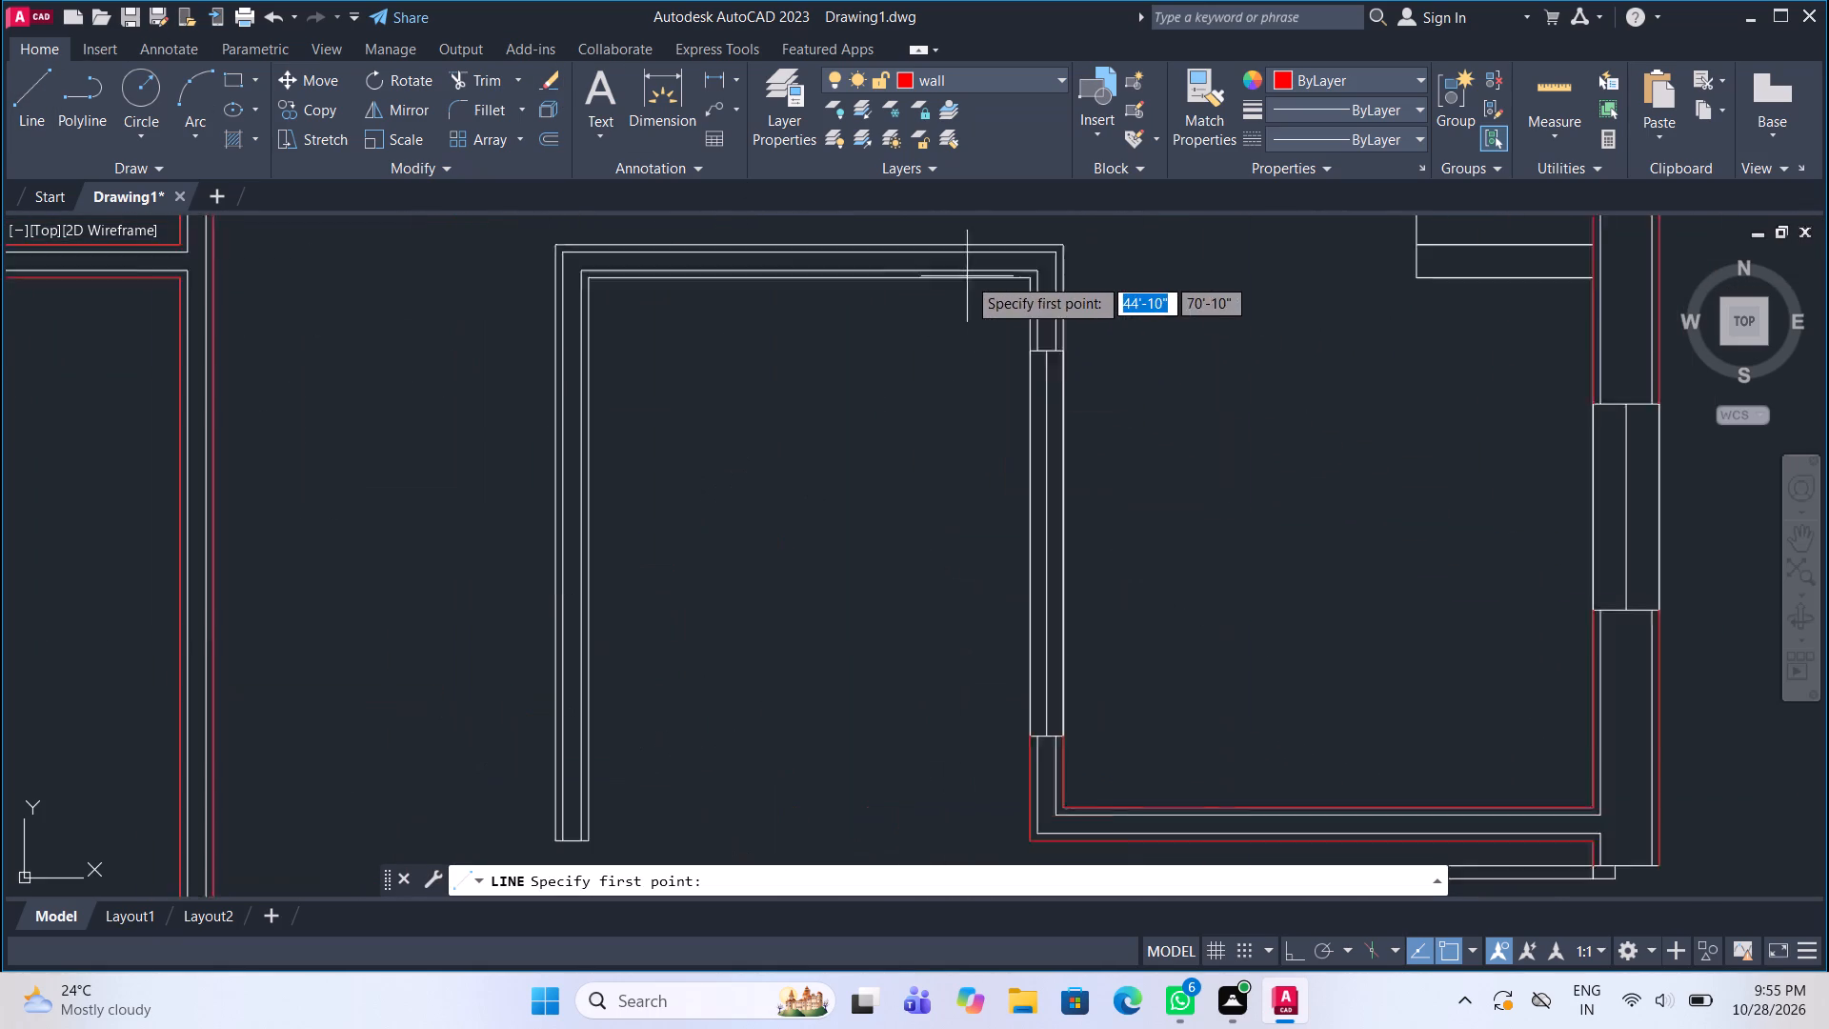
{"action": "scroll", "coordinate": [967, 276], "scroll_direction": "up", "scroll_amount": 1}
{"action": "left_click", "coordinate": [1065, 399]}
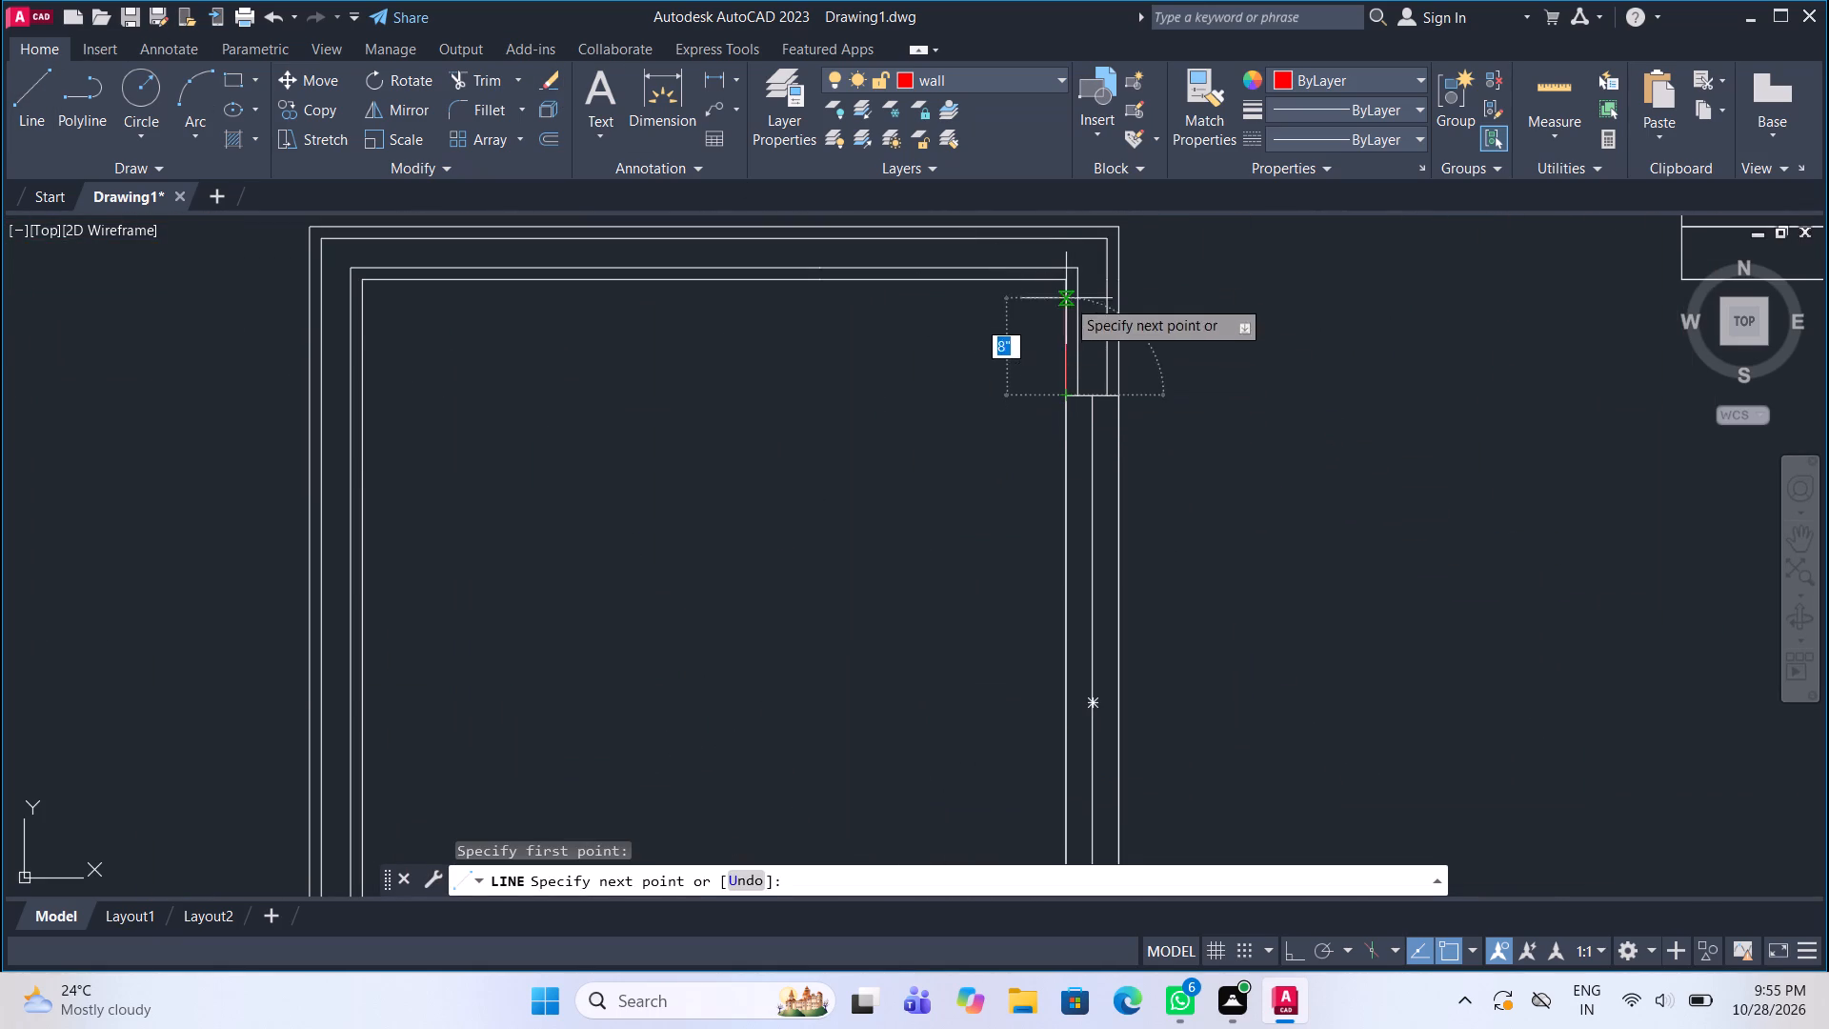
{"action": "left_click", "coordinate": [1068, 283]}
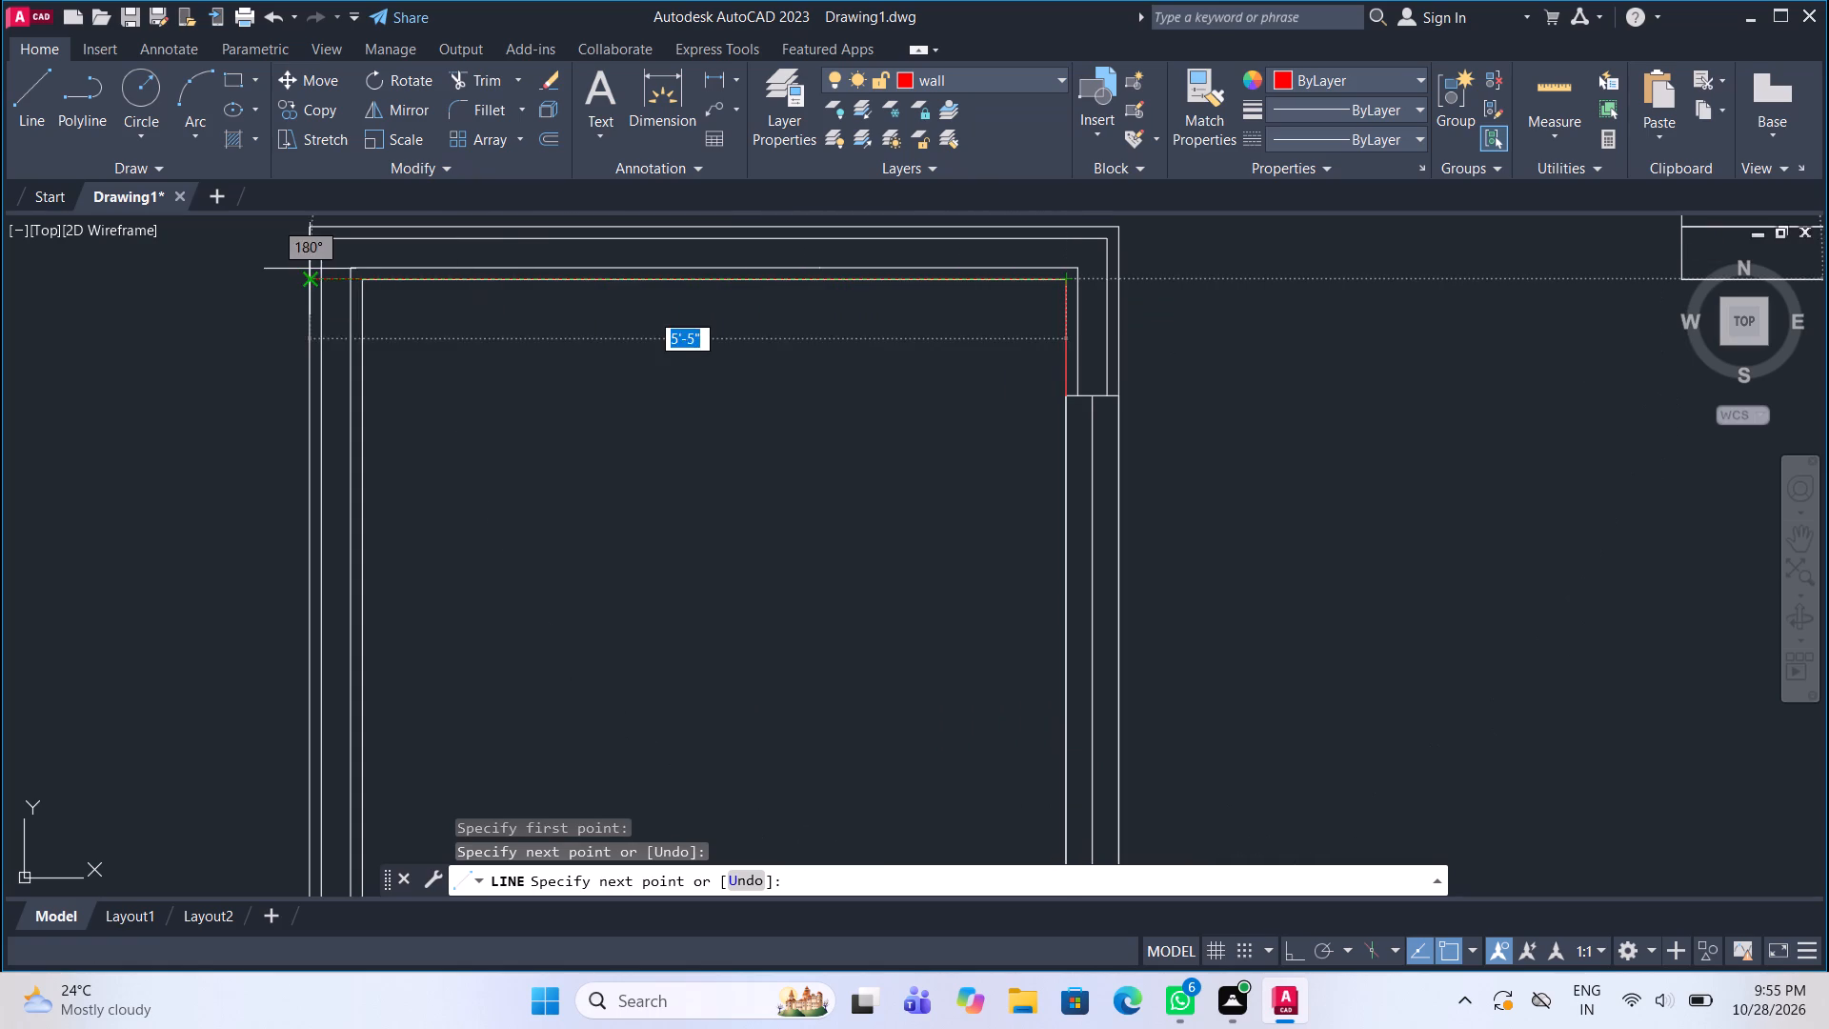
{"action": "left_click", "coordinate": [360, 280]}
{"action": "scroll", "coordinate": [375, 276], "scroll_direction": "down", "scroll_amount": 2}
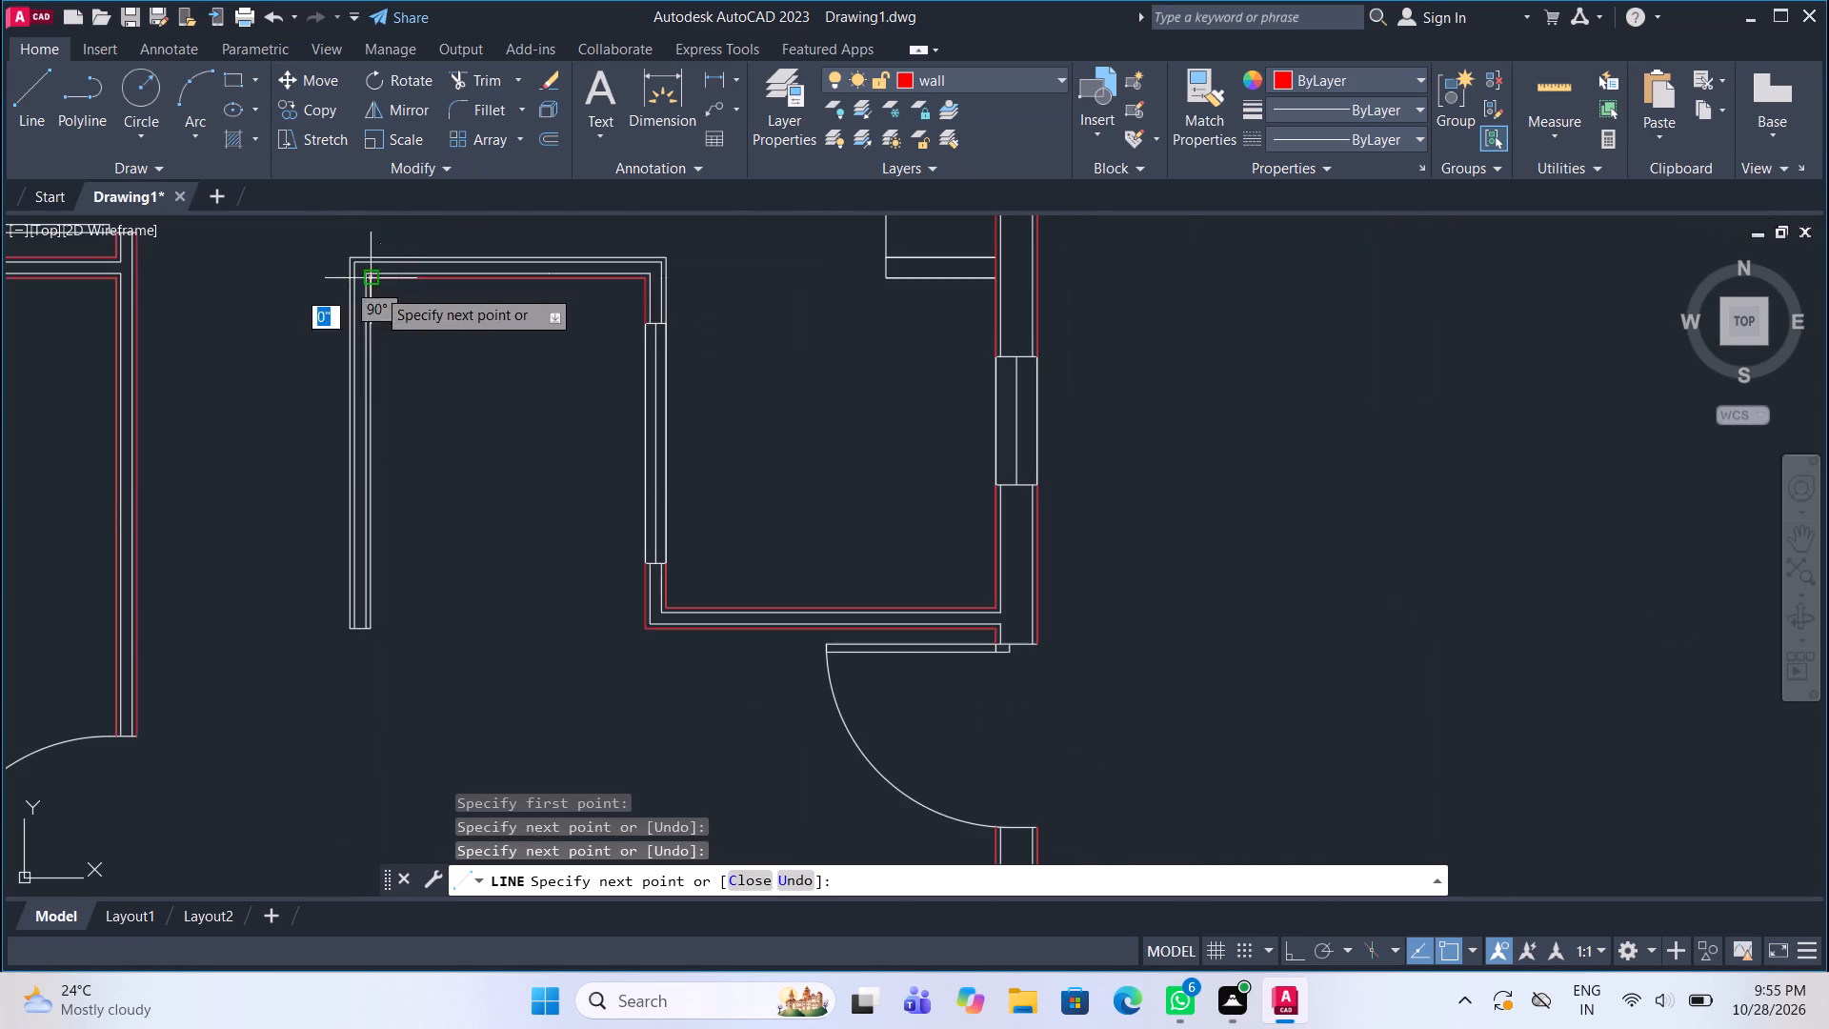
{"action": "scroll", "coordinate": [359, 613], "scroll_direction": "up", "scroll_amount": 2}
{"action": "left_click", "coordinate": [387, 646]}
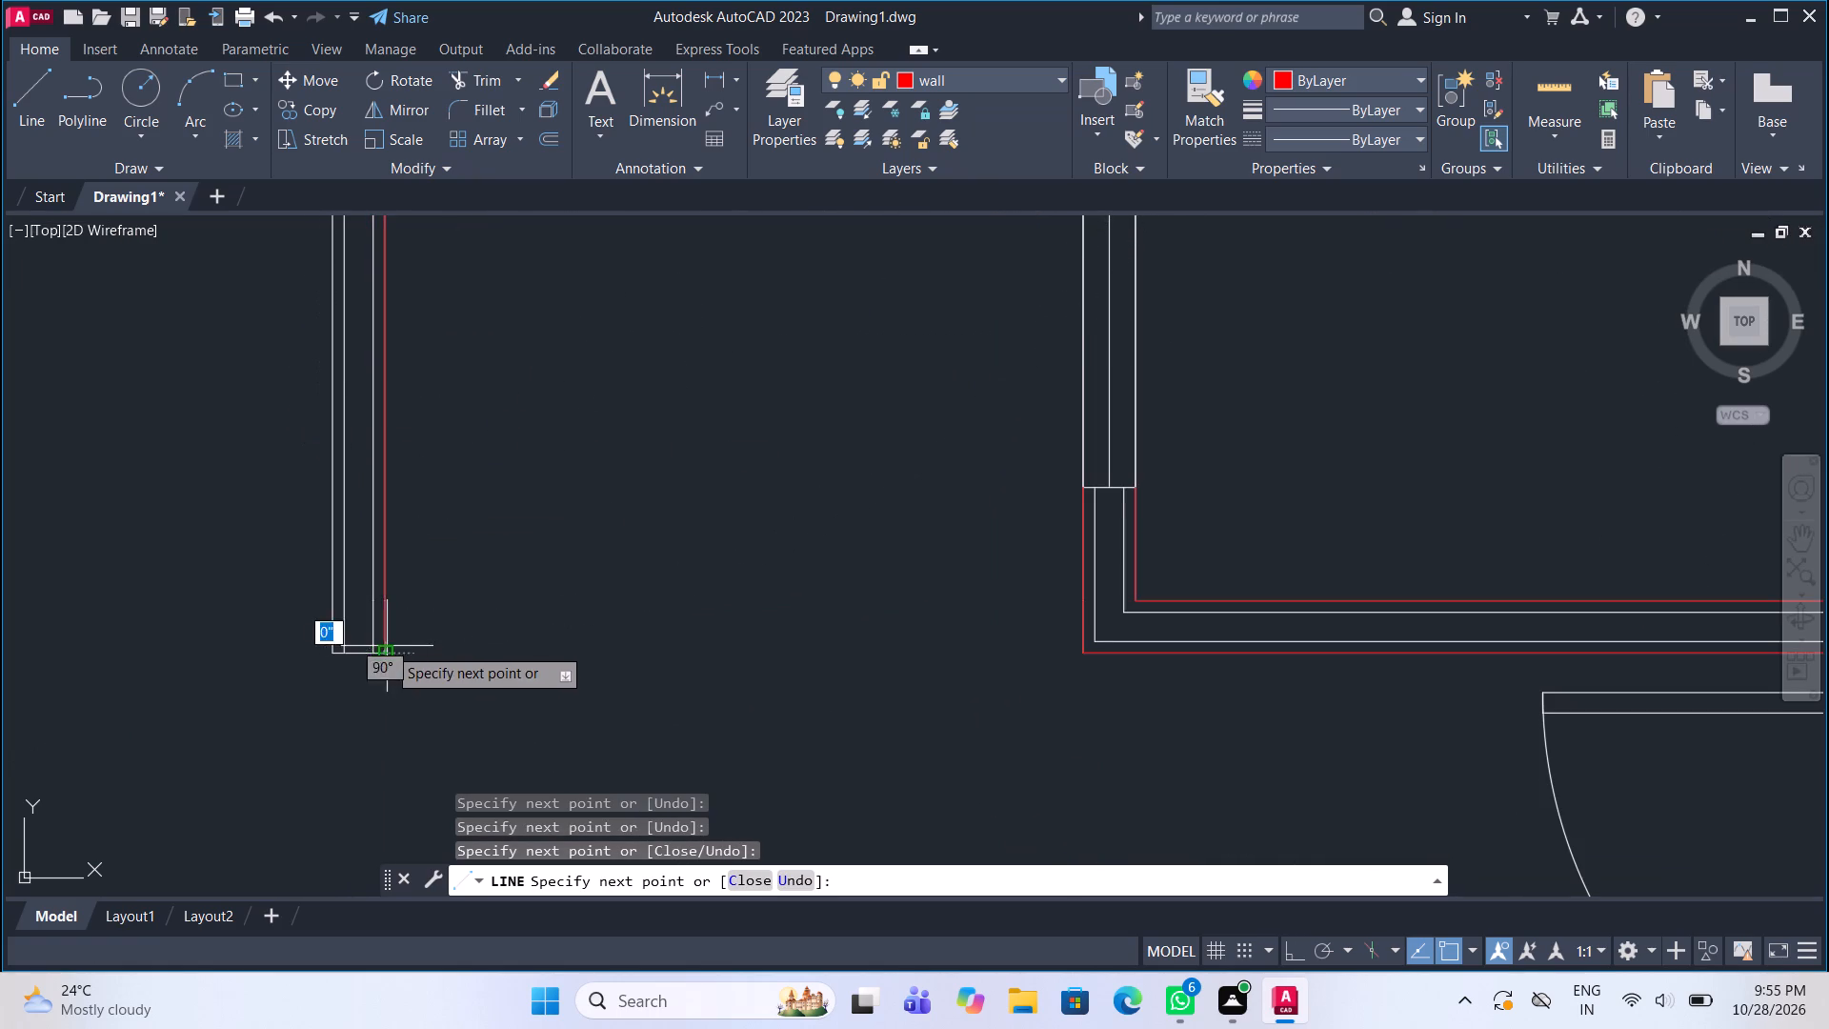
Draw the outer face of the partition above the dining area, from its free end up, about 5'-9" across, and down to the window jamb.
{"action": "left_click", "coordinate": [42, 116]}
{"action": "scroll", "coordinate": [326, 655], "scroll_direction": "up", "scroll_amount": 2}
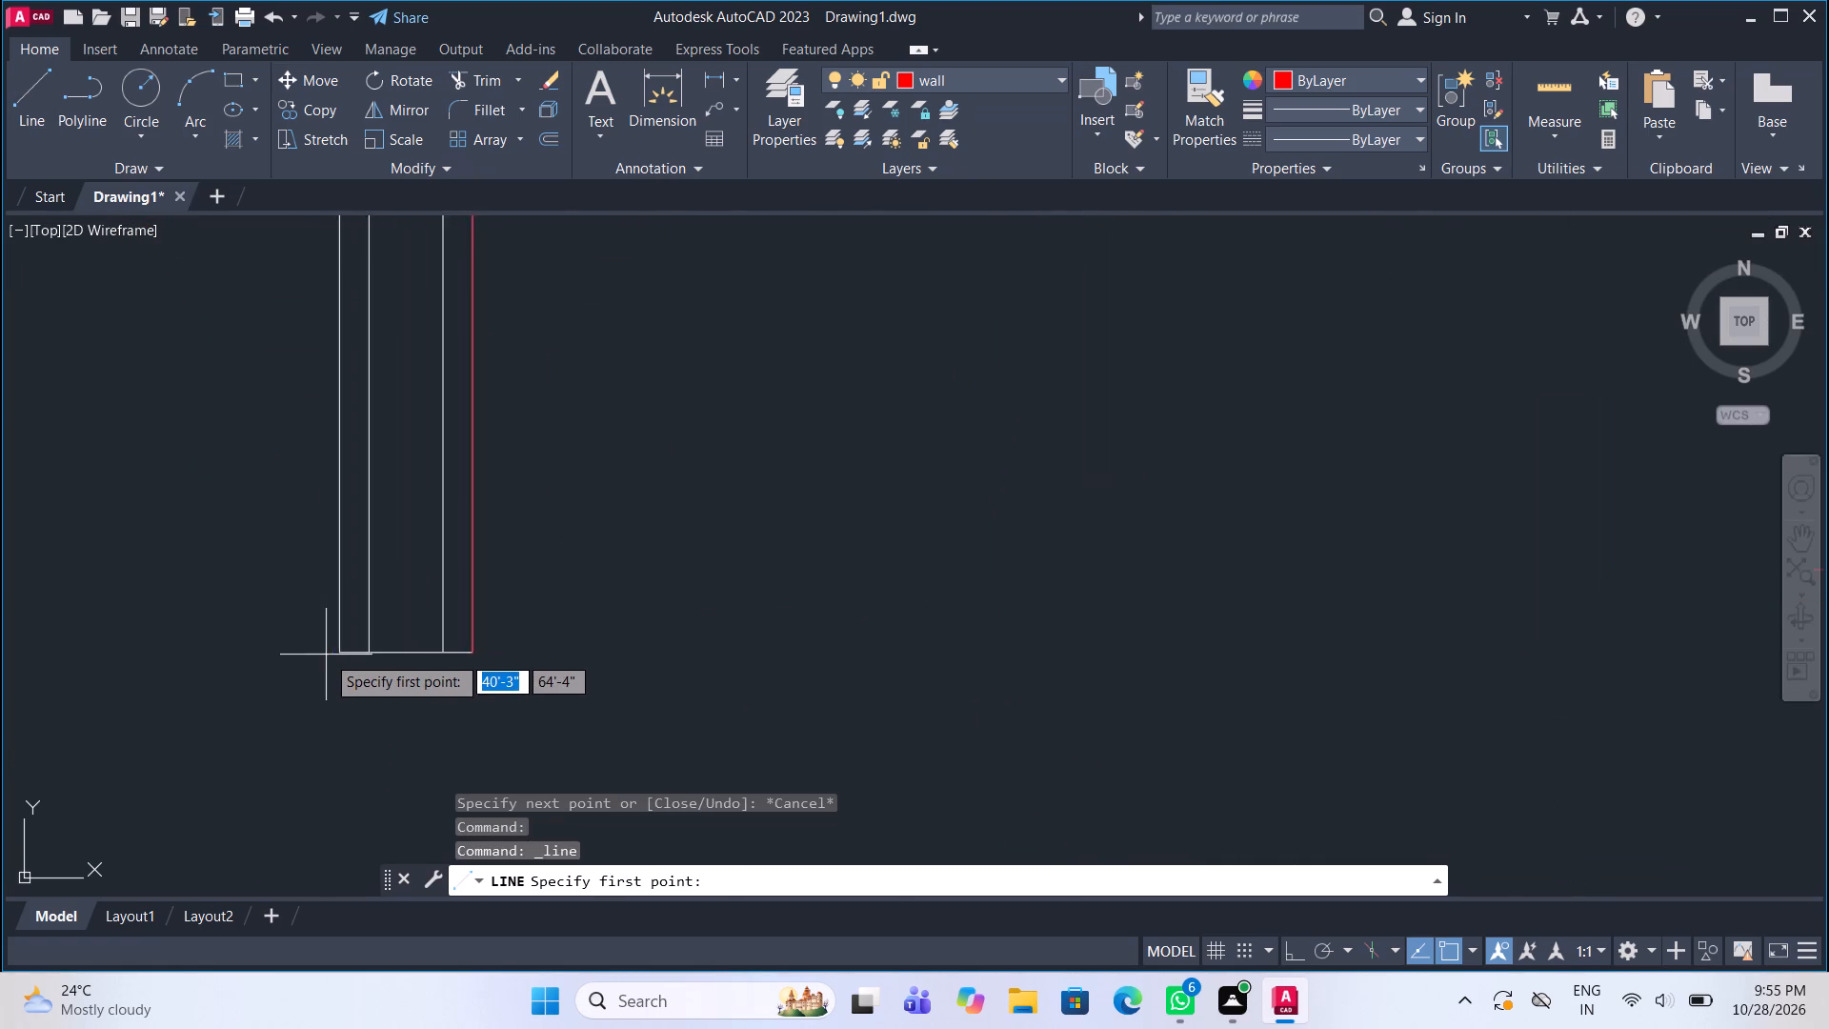
{"action": "scroll", "coordinate": [326, 655], "scroll_direction": "up", "scroll_amount": 1}
{"action": "left_click", "coordinate": [342, 653]}
{"action": "scroll", "coordinate": [342, 654], "scroll_direction": "down", "scroll_amount": 5}
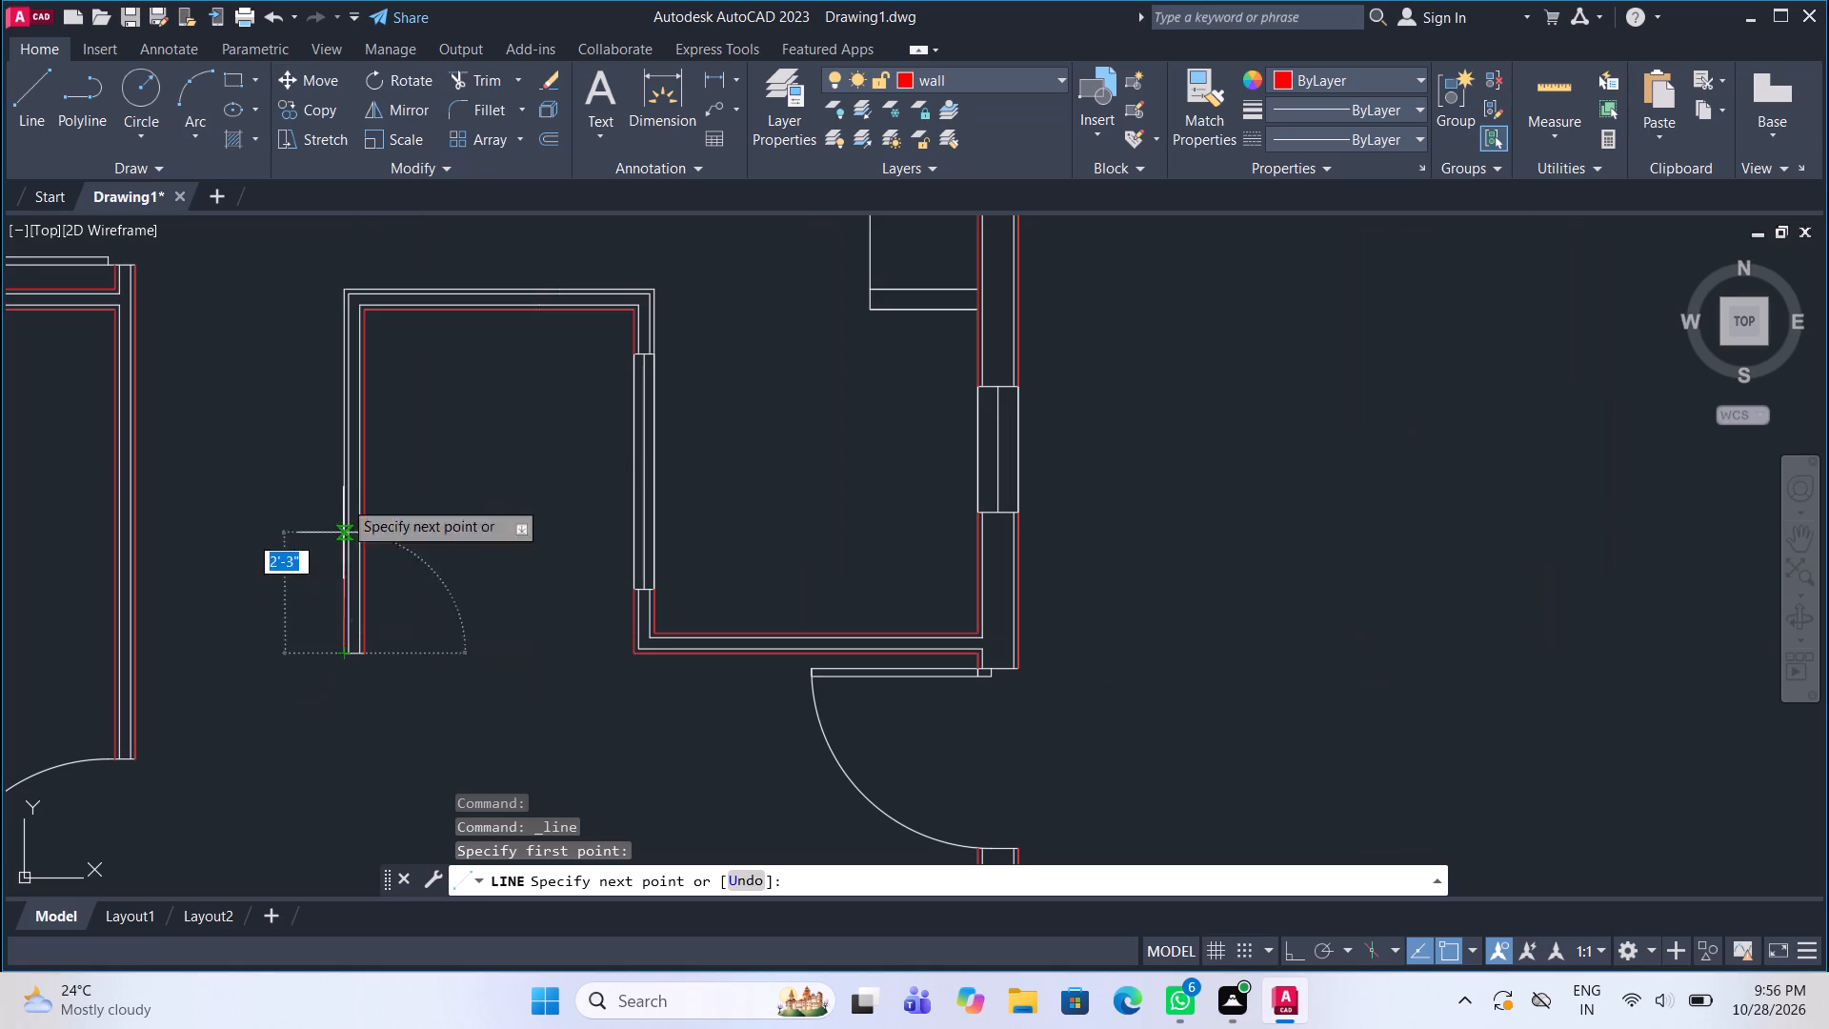
{"action": "scroll", "coordinate": [354, 306], "scroll_direction": "up", "scroll_amount": 3}
{"action": "left_click", "coordinate": [313, 245]}
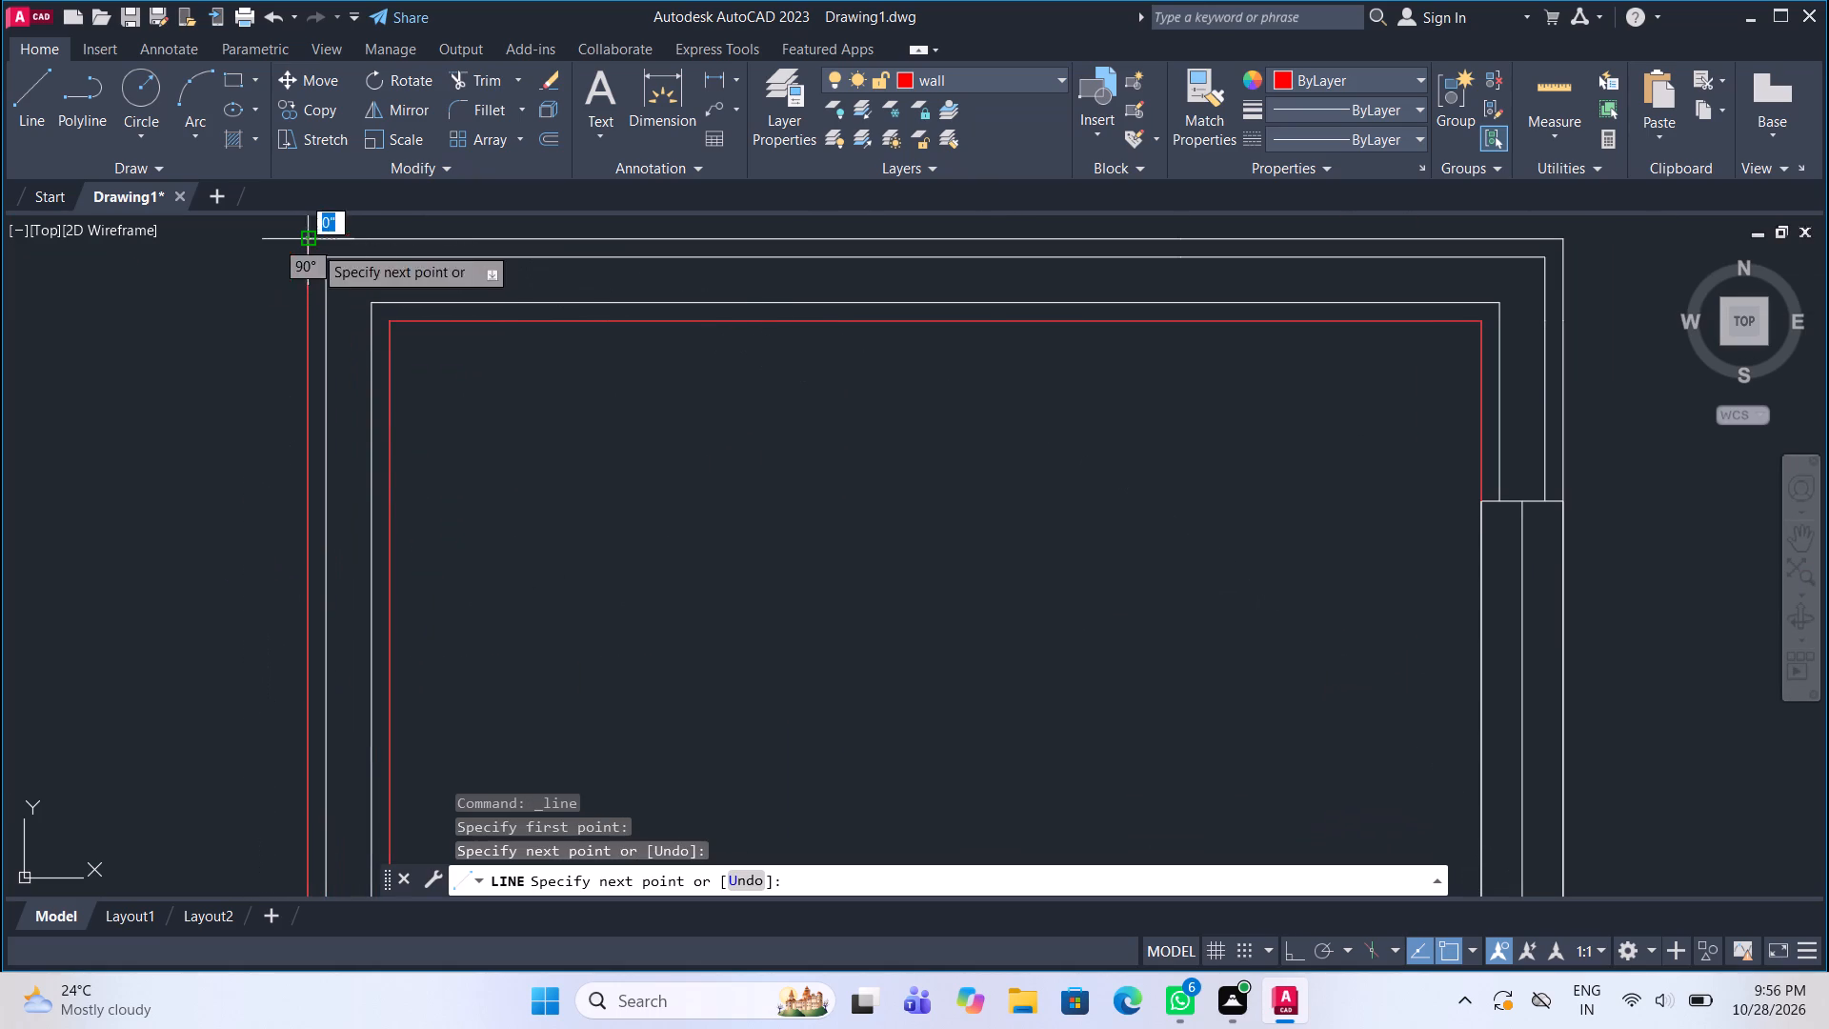
{"action": "middle_click_drag", "start_coordinate": [1156, 300], "coordinate": [847, 302]}
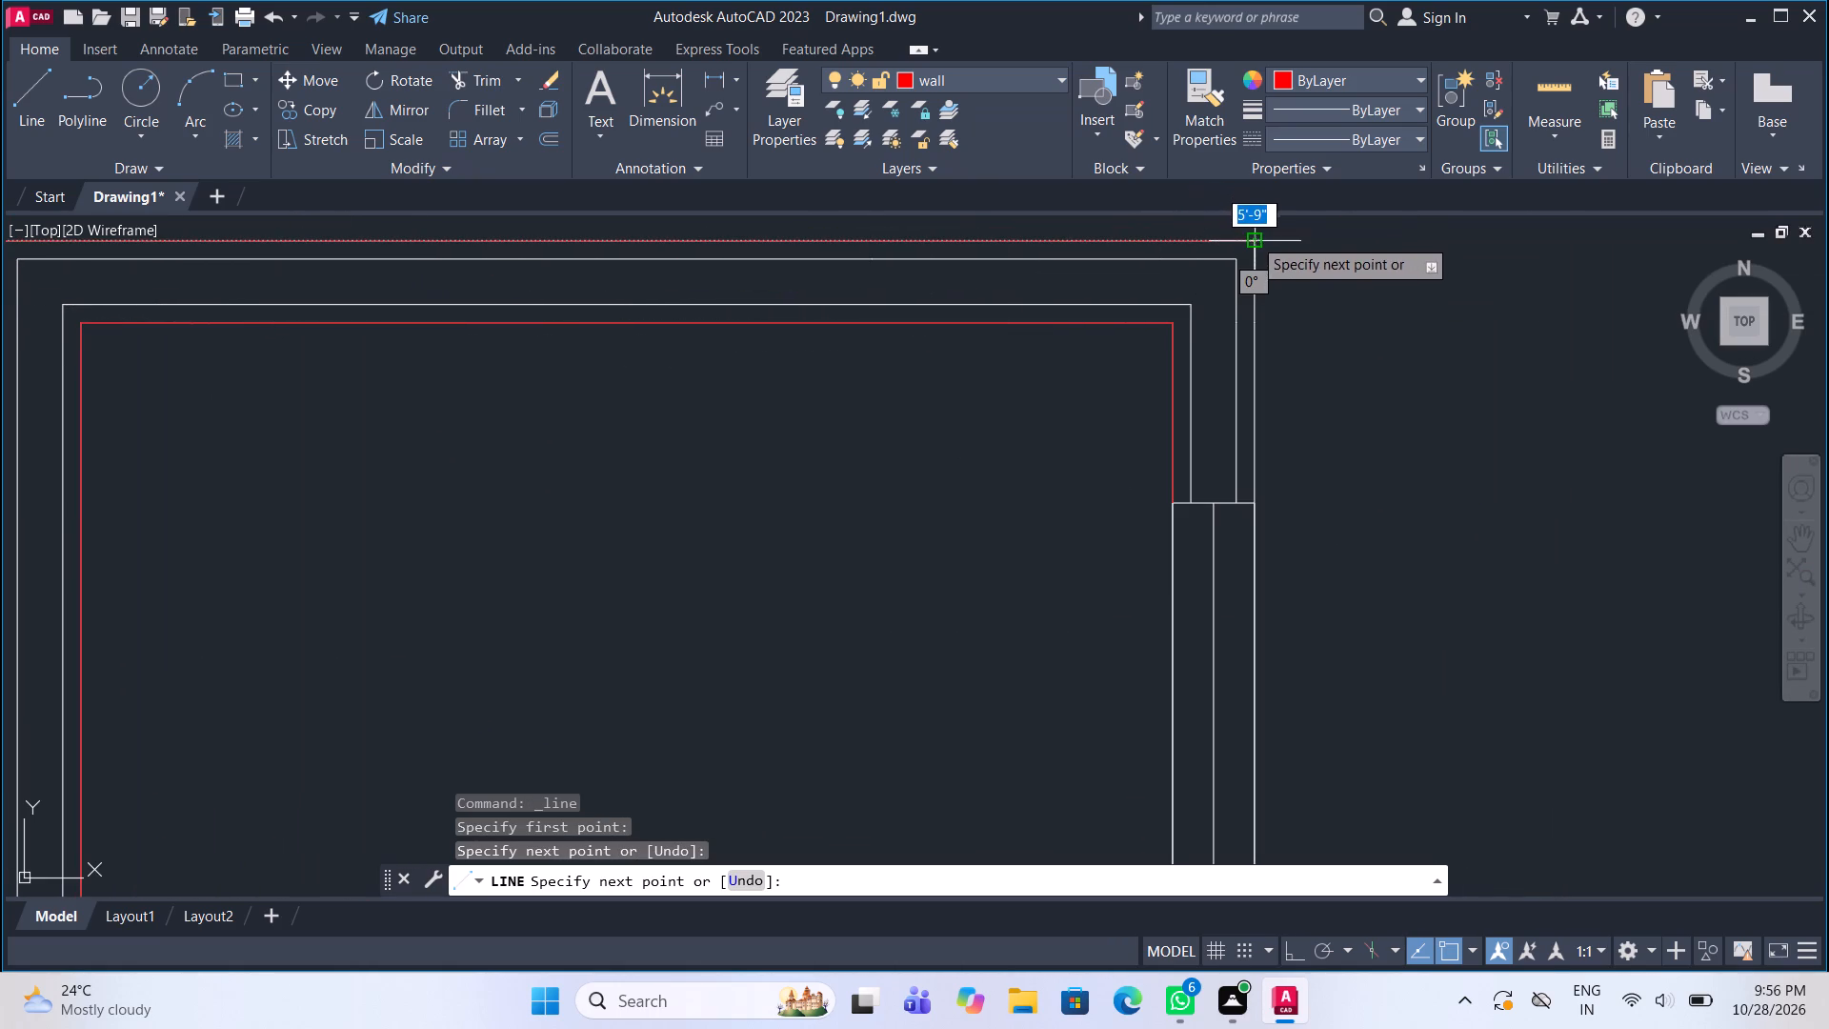
{"action": "left_click", "coordinate": [1249, 243]}
{"action": "left_click", "coordinate": [1251, 505]}
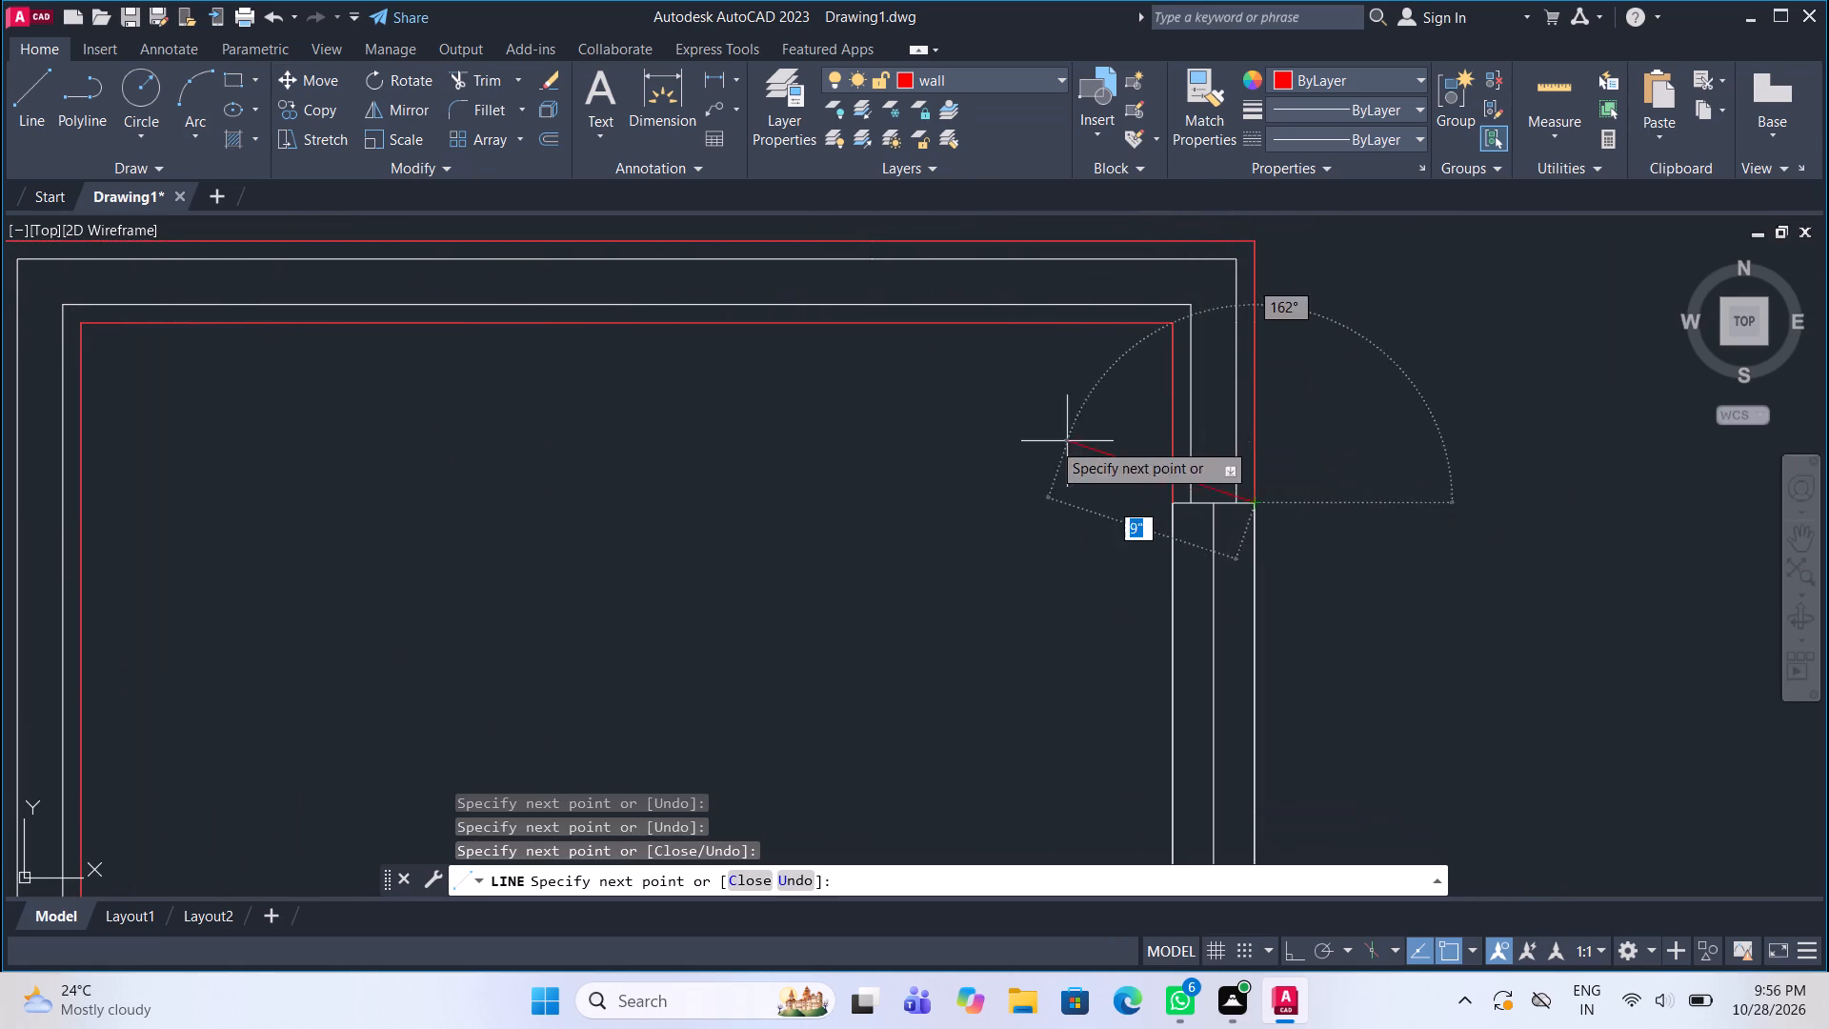
{"action": "scroll", "coordinate": [969, 461], "scroll_direction": "down", "scroll_amount": 4}
{"action": "key", "text": "Escape"}
{"action": "scroll", "coordinate": [872, 558], "scroll_direction": "down", "scroll_amount": 1}
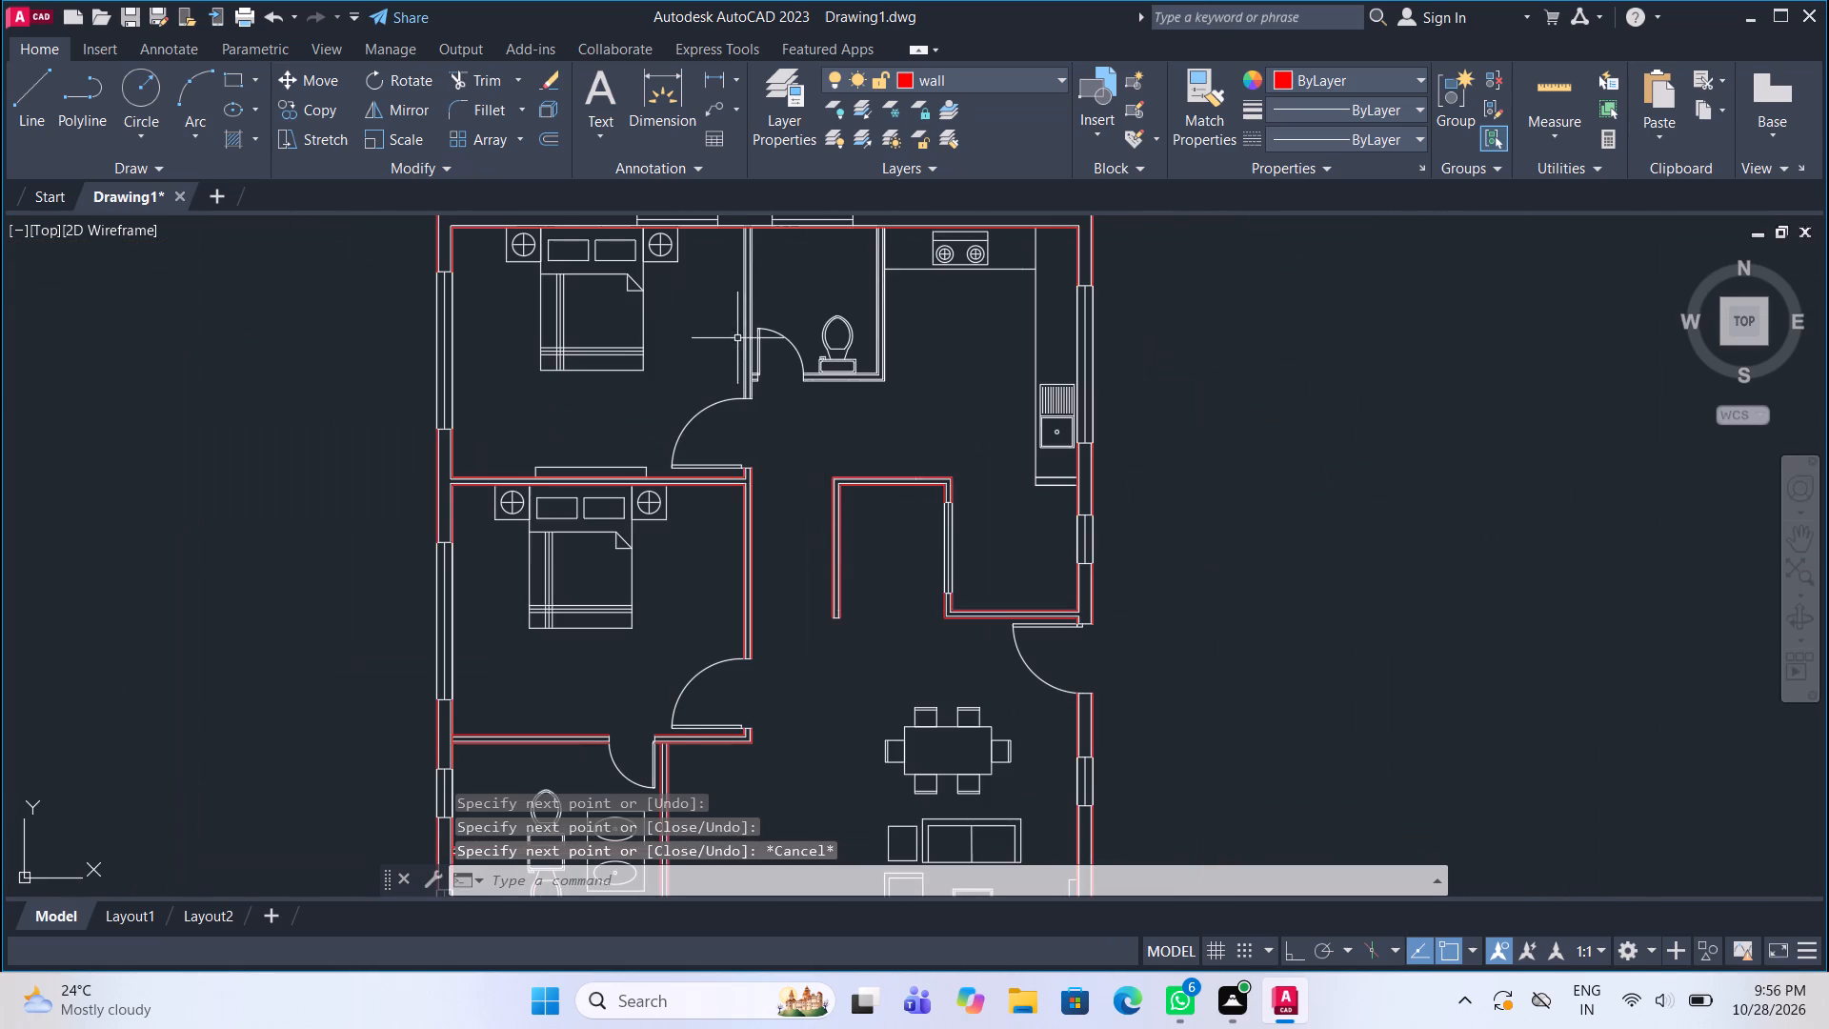
Draw the bedroom-side face of the wall between the top bedroom and kitchen-side bathroom, about 8'-2" from the top wall to the bedroom door jamb.
{"action": "scroll", "coordinate": [780, 242], "scroll_direction": "up", "scroll_amount": 2}
{"action": "middle_click_drag", "start_coordinate": [780, 242], "coordinate": [782, 325]}
{"action": "left_click", "coordinate": [21, 111]}
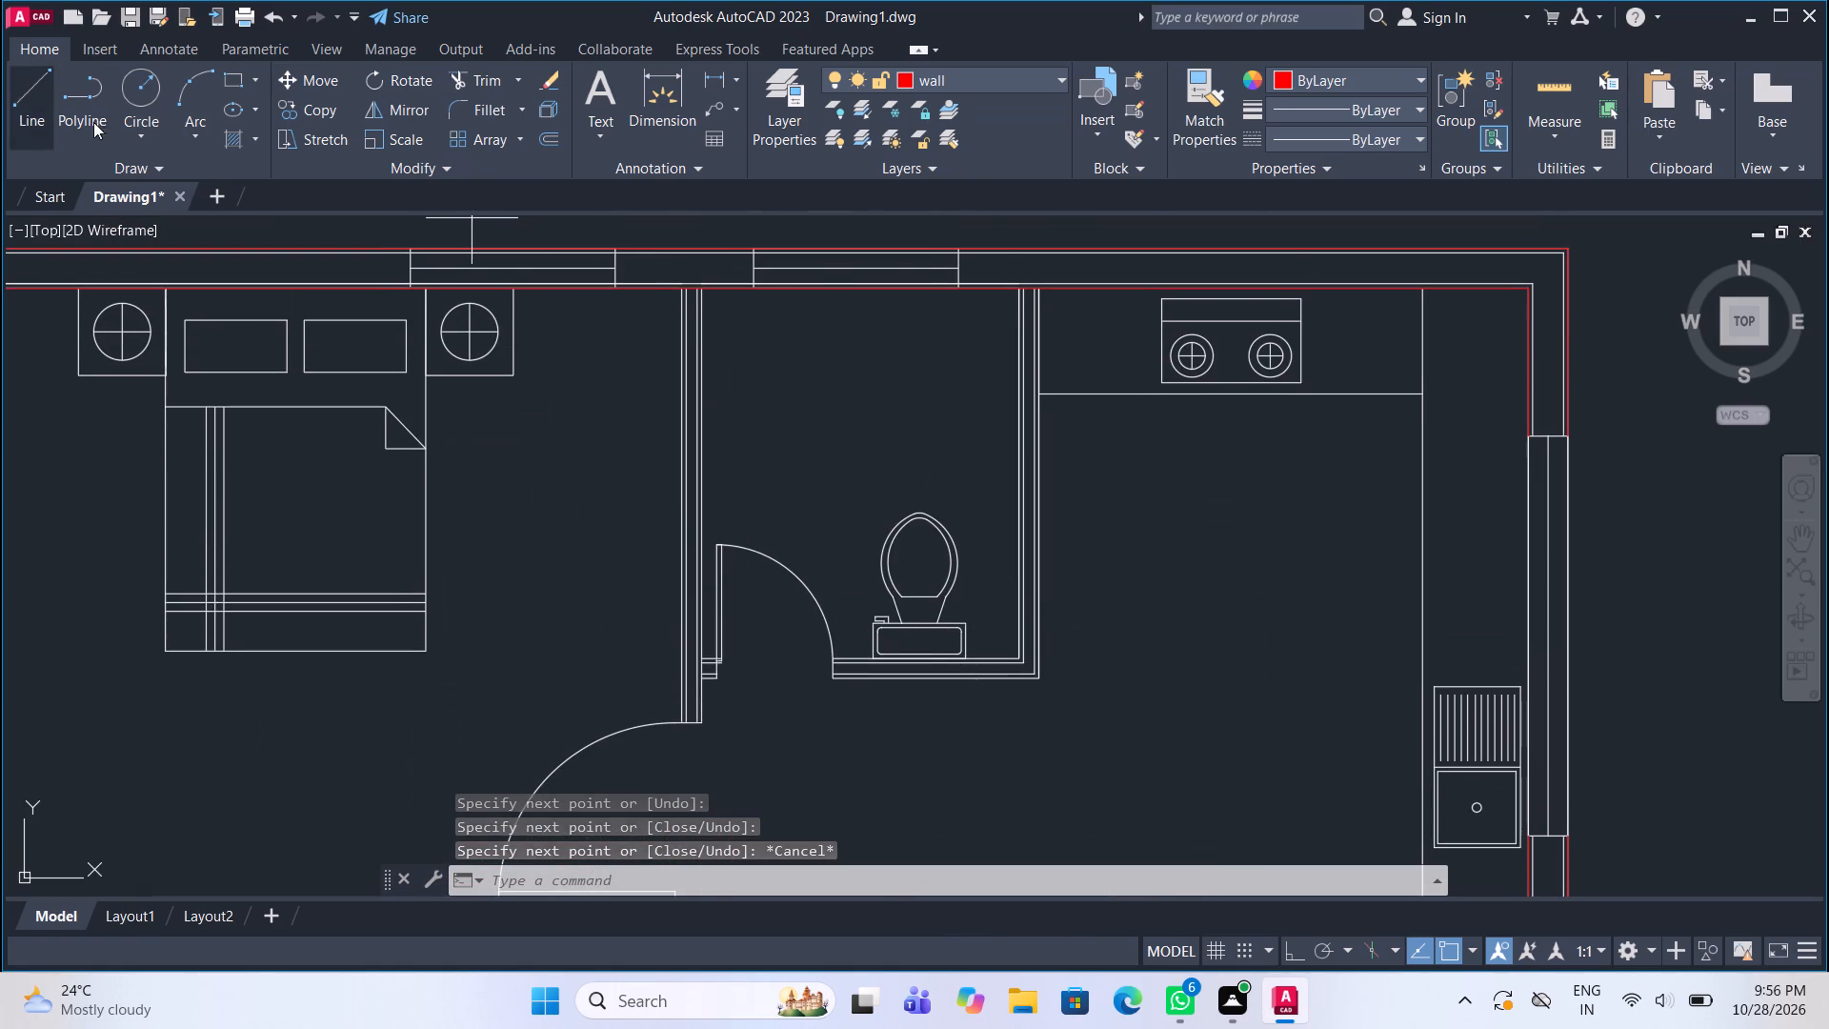
{"action": "scroll", "coordinate": [698, 276], "scroll_direction": "up", "scroll_amount": 3}
{"action": "left_click", "coordinate": [612, 327]}
{"action": "scroll", "coordinate": [612, 327], "scroll_direction": "down", "scroll_amount": 2}
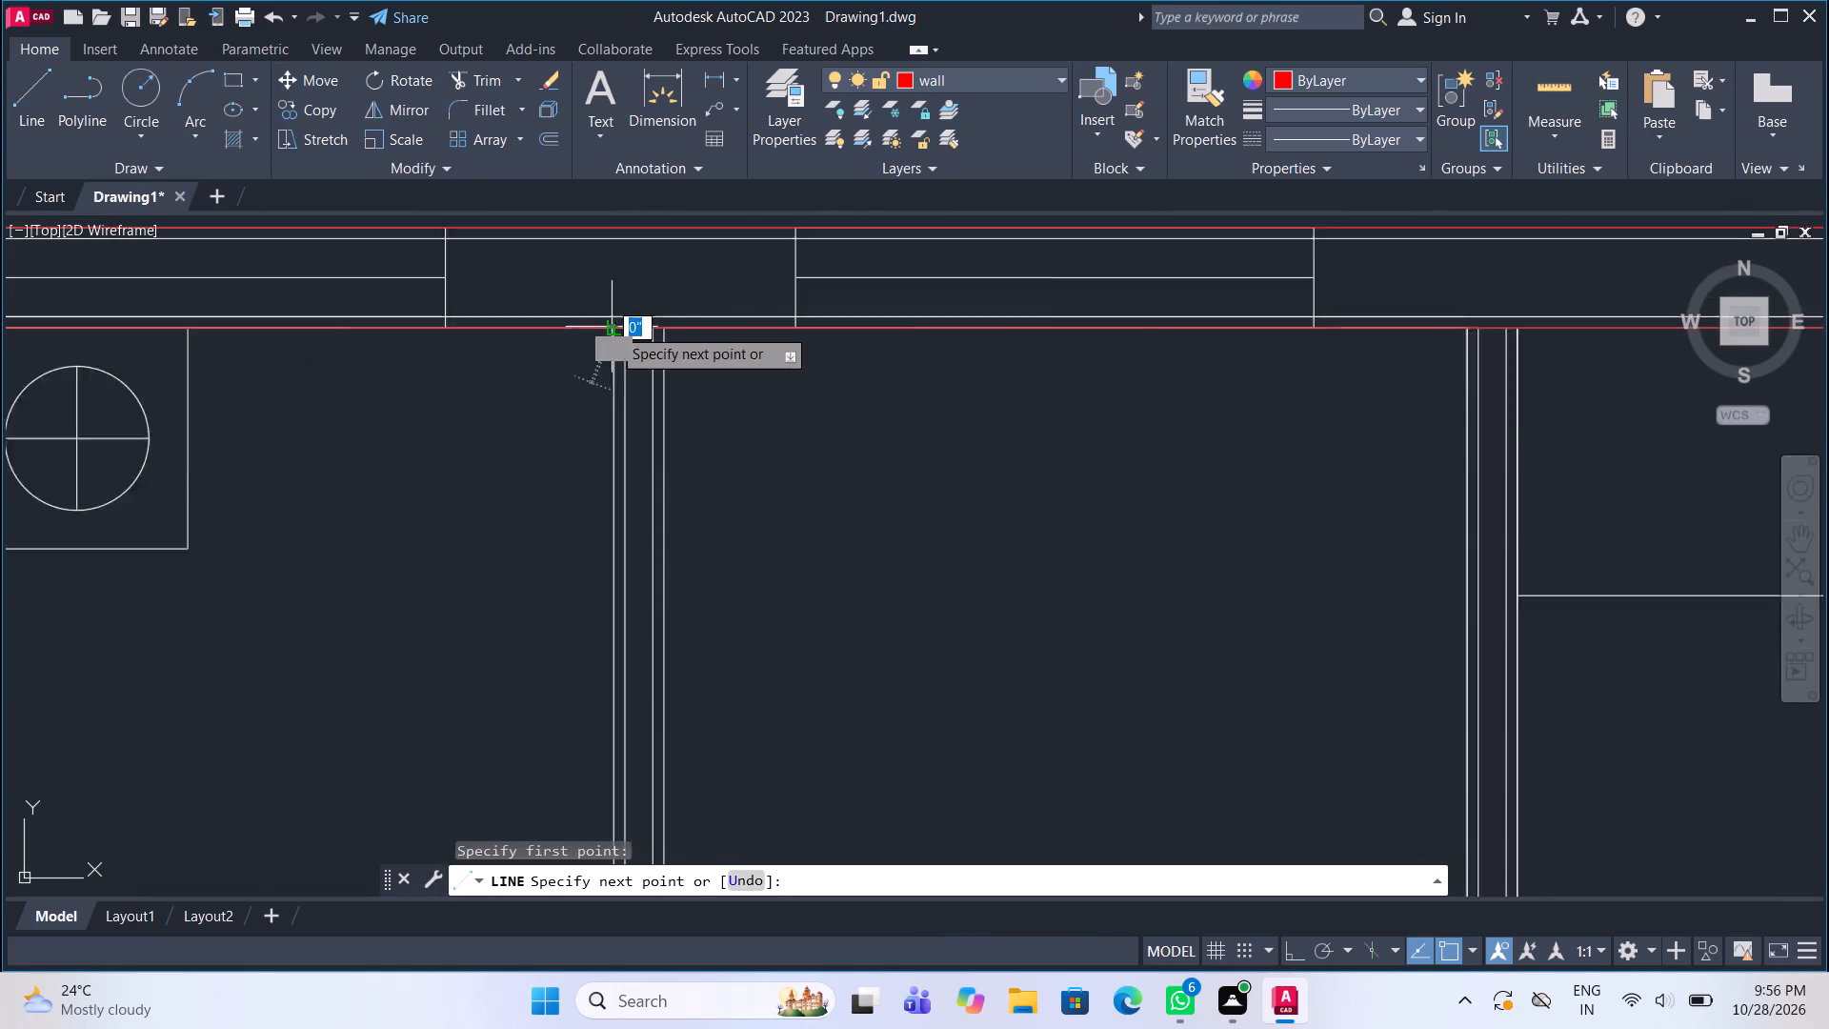
{"action": "scroll", "coordinate": [612, 327], "scroll_direction": "down", "scroll_amount": 1}
{"action": "scroll", "coordinate": [613, 757], "scroll_direction": "up", "scroll_amount": 3}
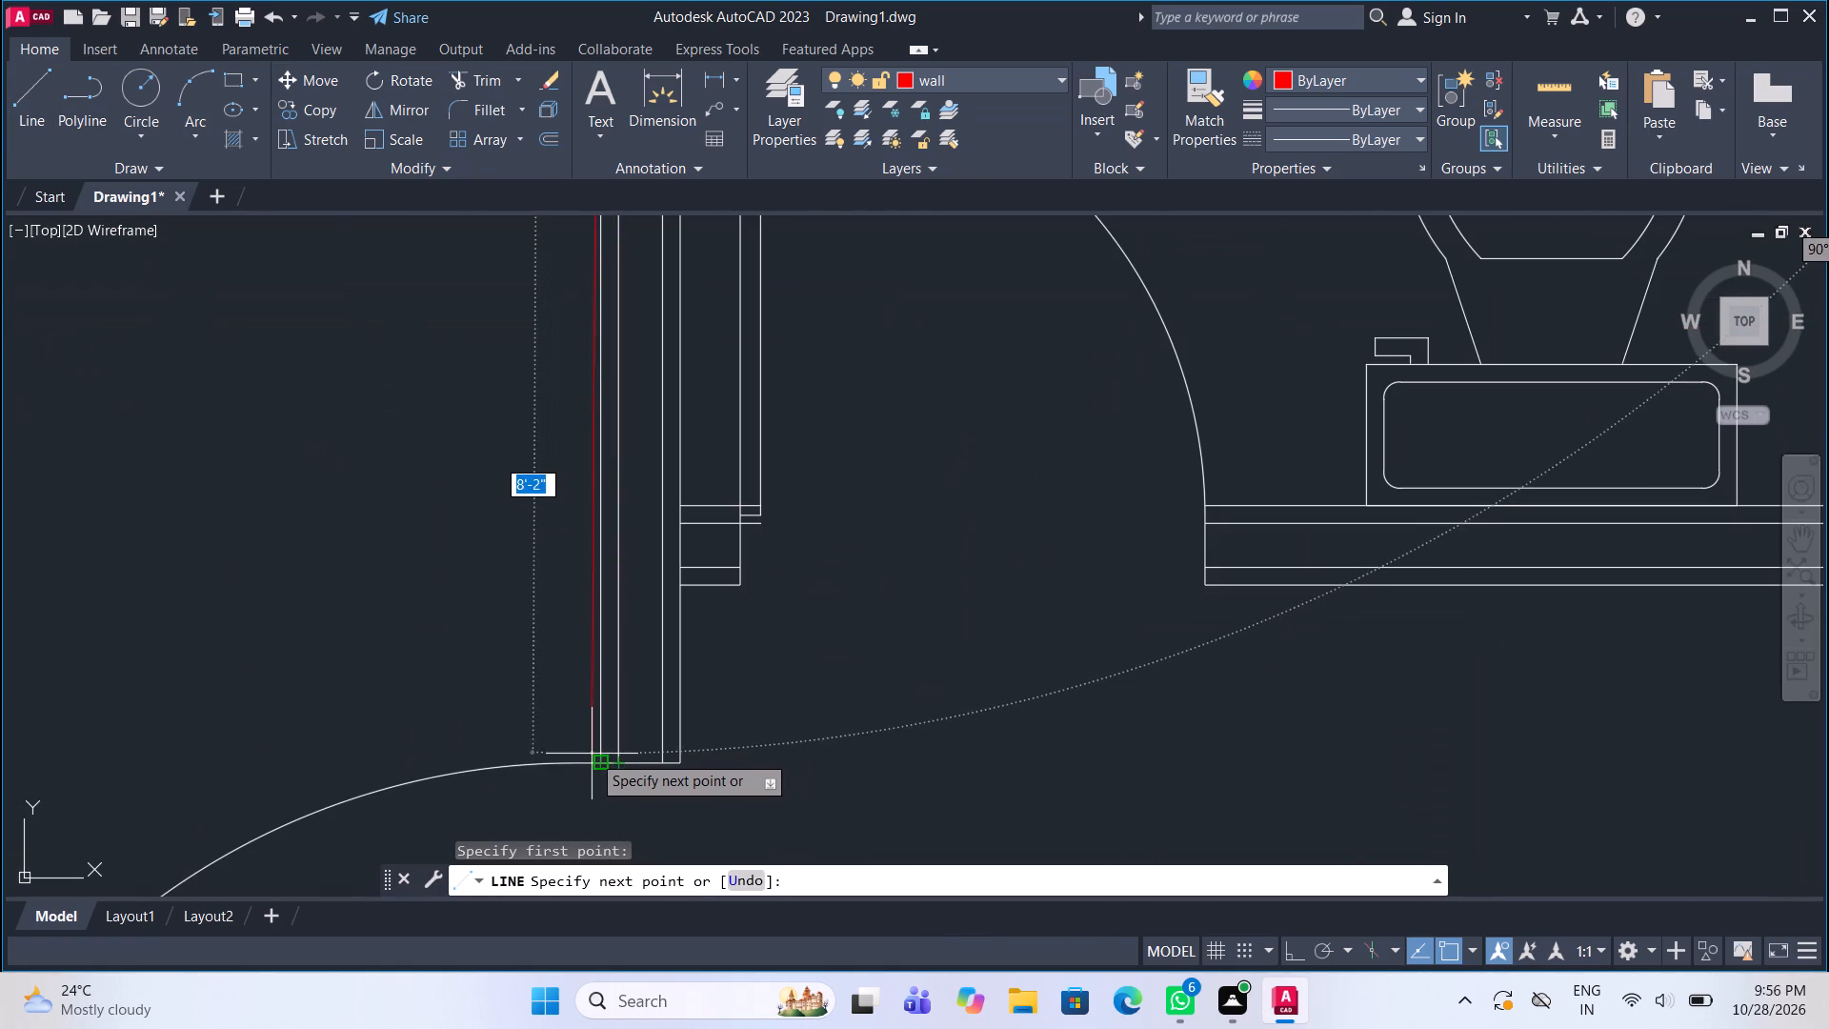
{"action": "double_click", "coordinate": [592, 754]}
Draw the opposite wall face from the bedroom door jamb up to the bathroom door stub and about 4" along the stub's lower face.
{"action": "left_click", "coordinate": [27, 97]}
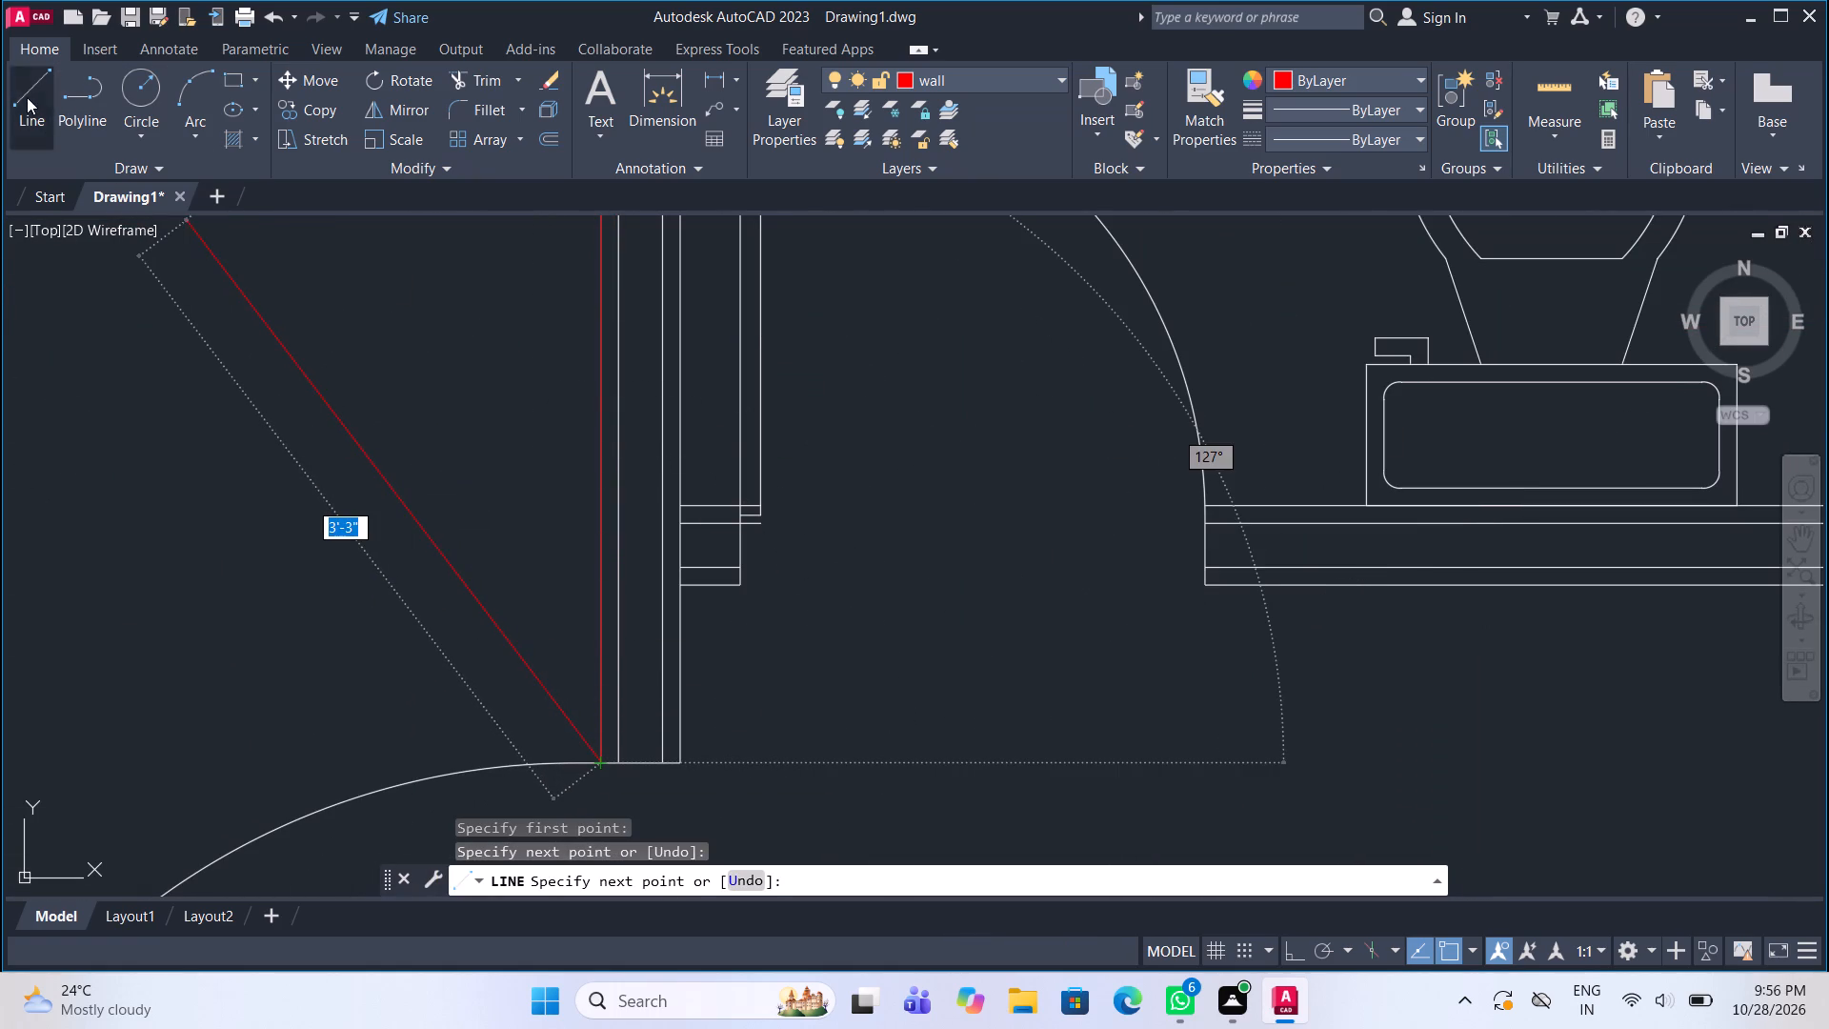
{"action": "left_click", "coordinate": [672, 767]}
{"action": "left_click", "coordinate": [685, 581]}
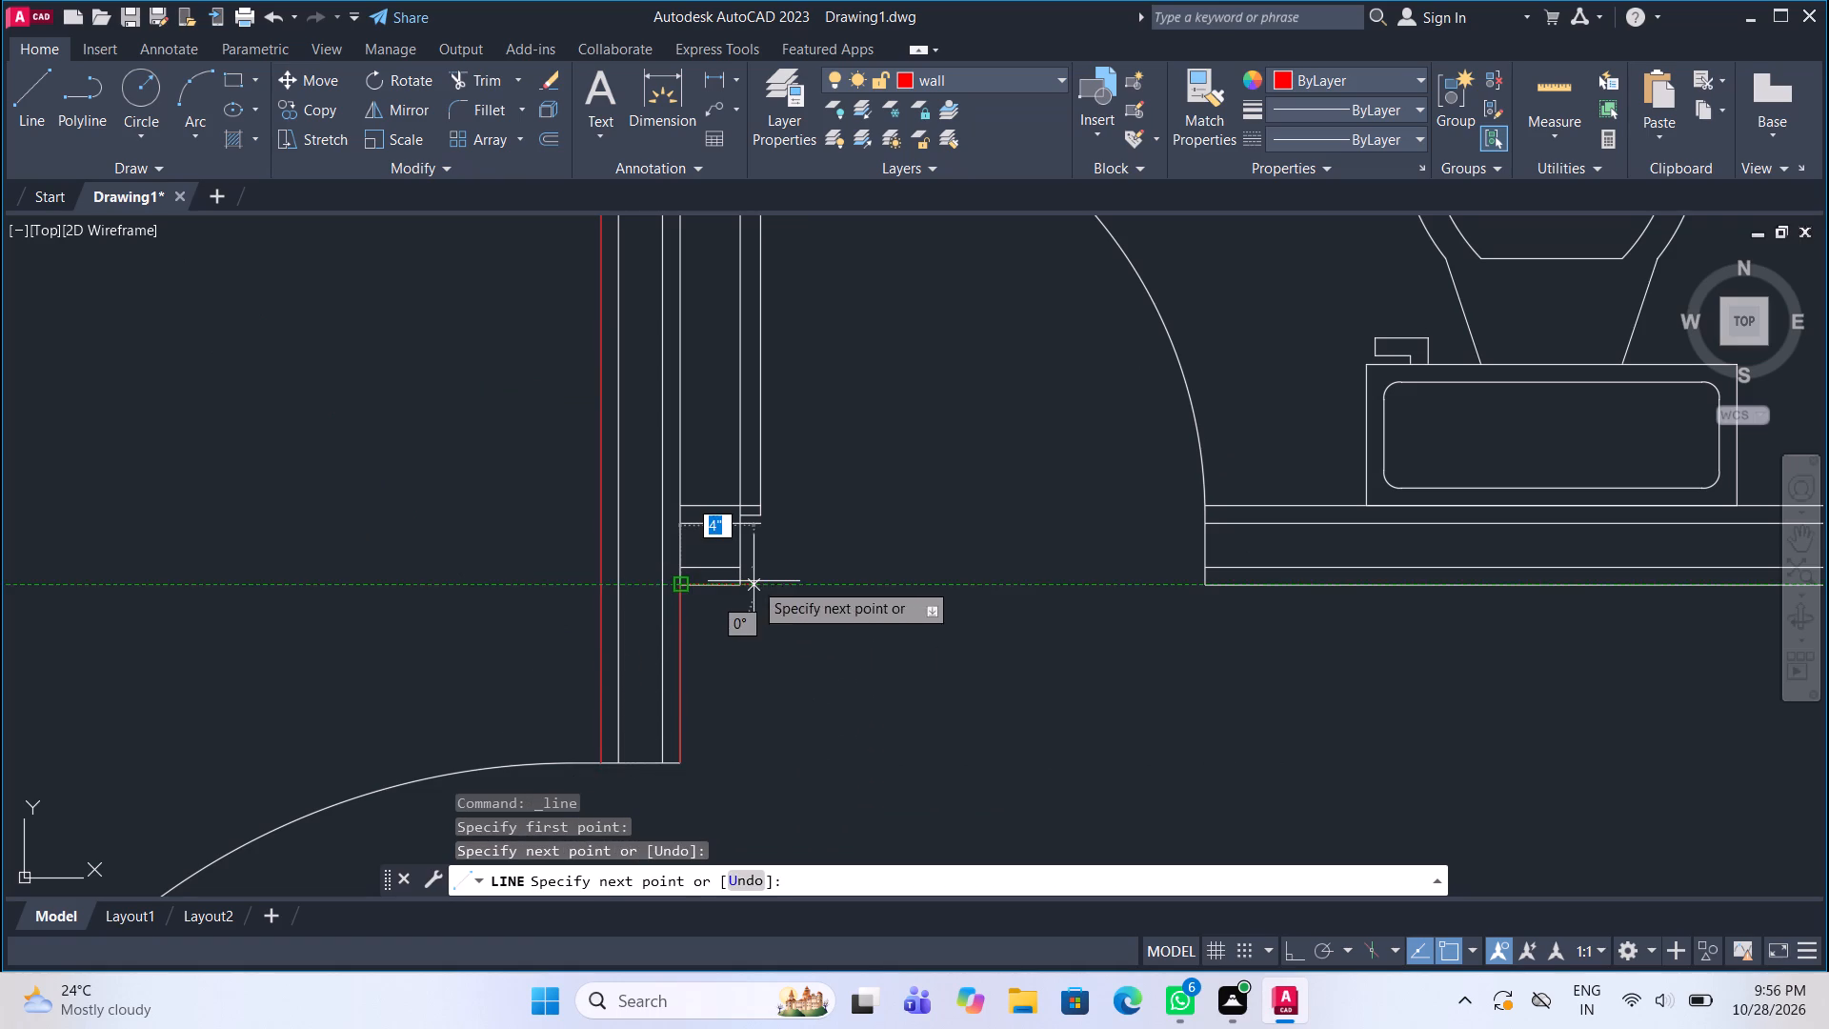
{"action": "left_click", "coordinate": [738, 589]}
{"action": "key", "text": "Escape"}
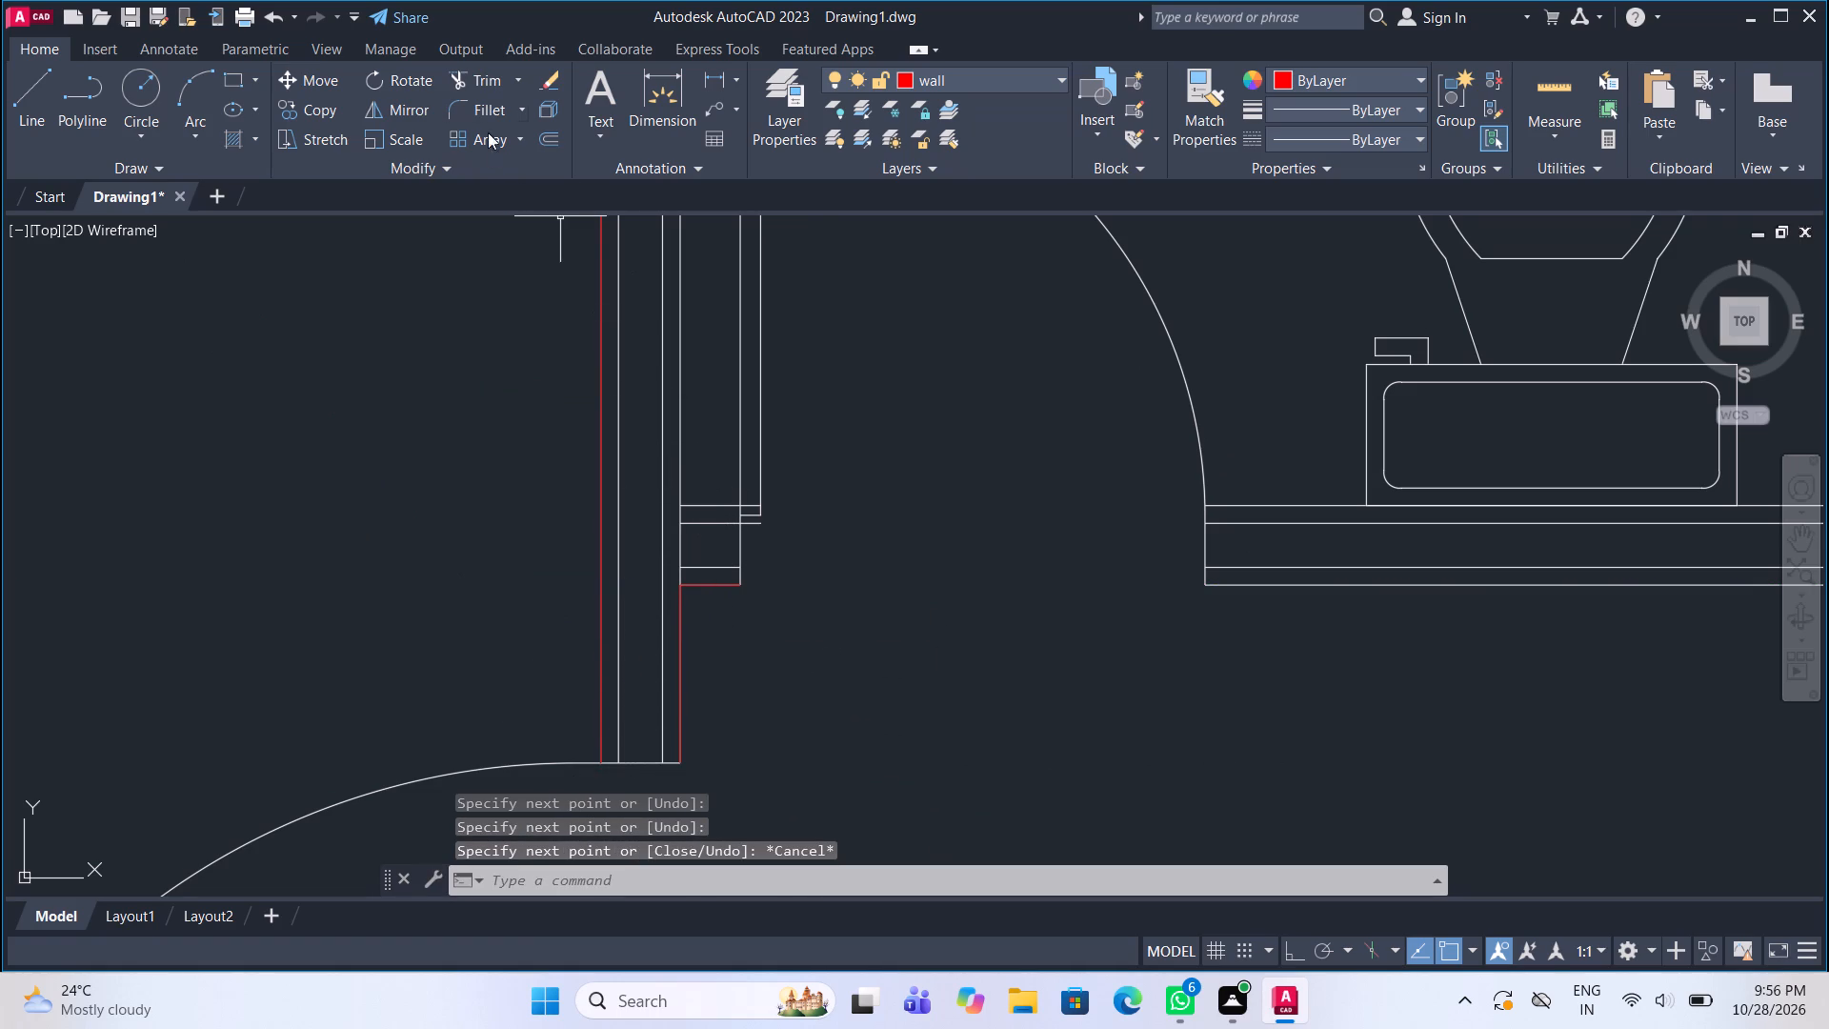
Trim the white wall line crossing the base of the stub beside the bathroom door.
{"action": "left_click", "coordinate": [483, 83]}
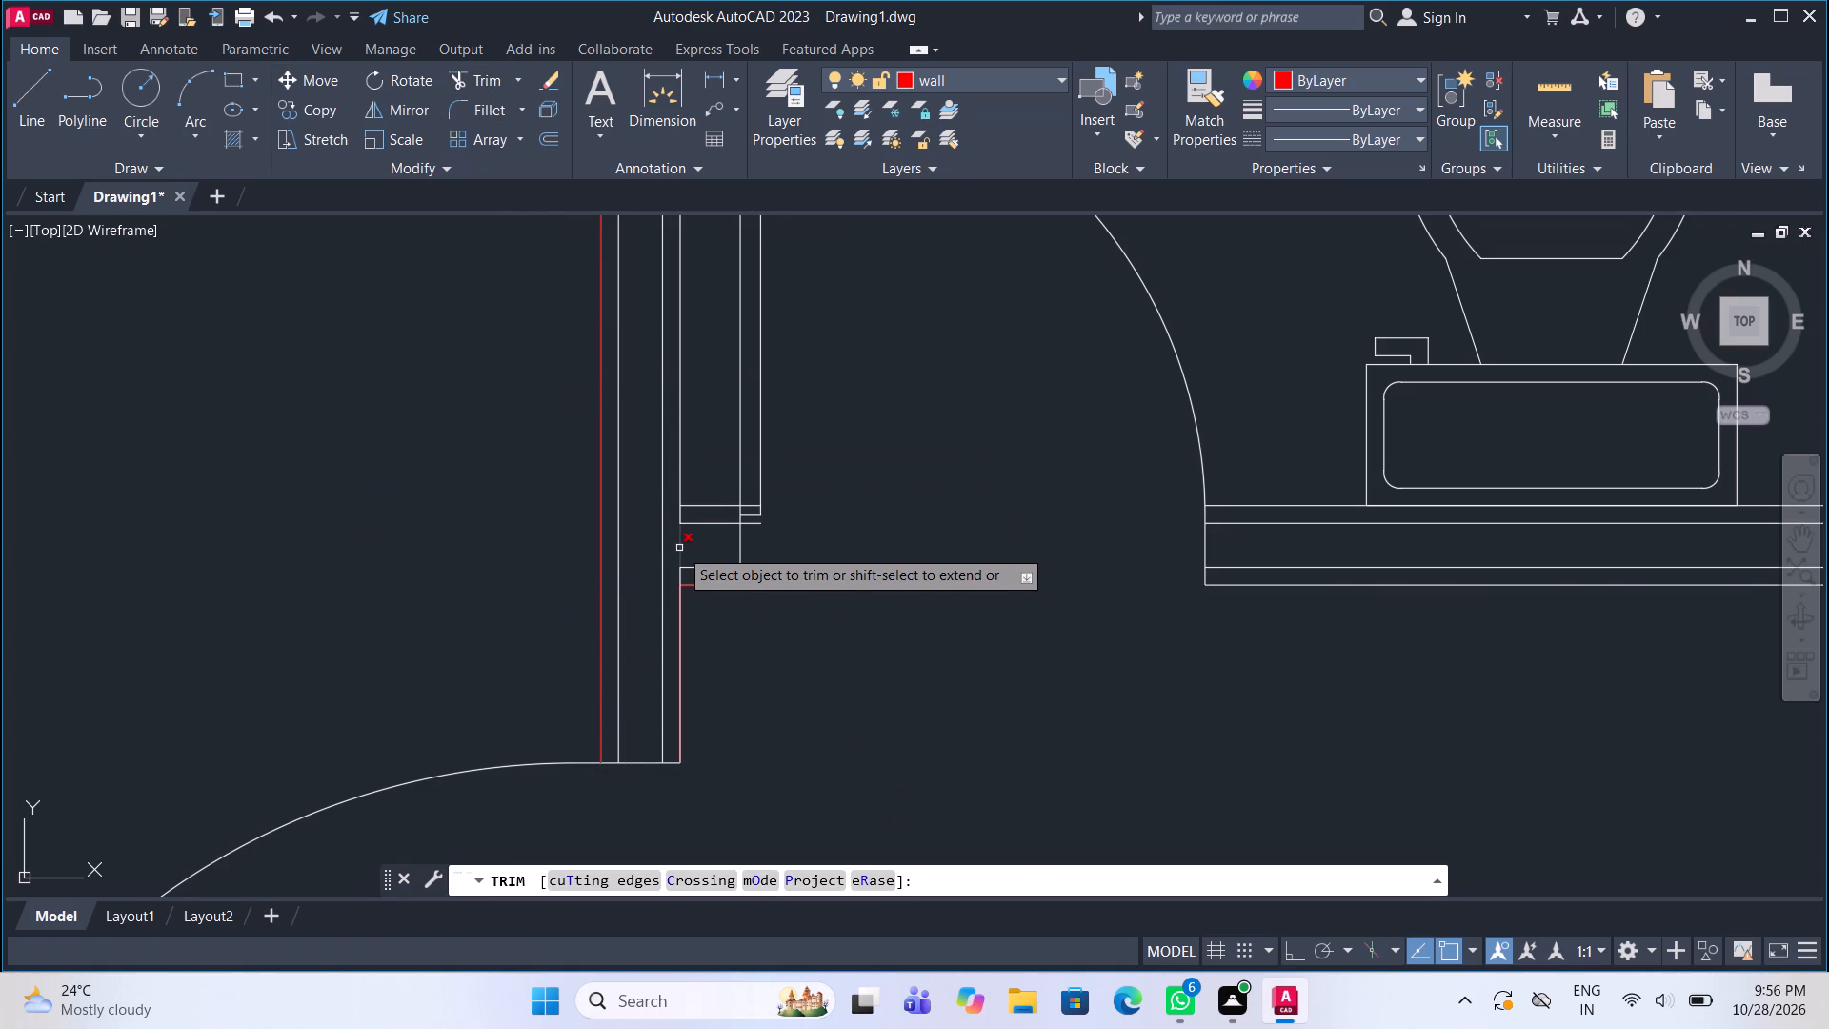
{"action": "left_click", "coordinate": [679, 548]}
{"action": "key", "text": "Escape"}
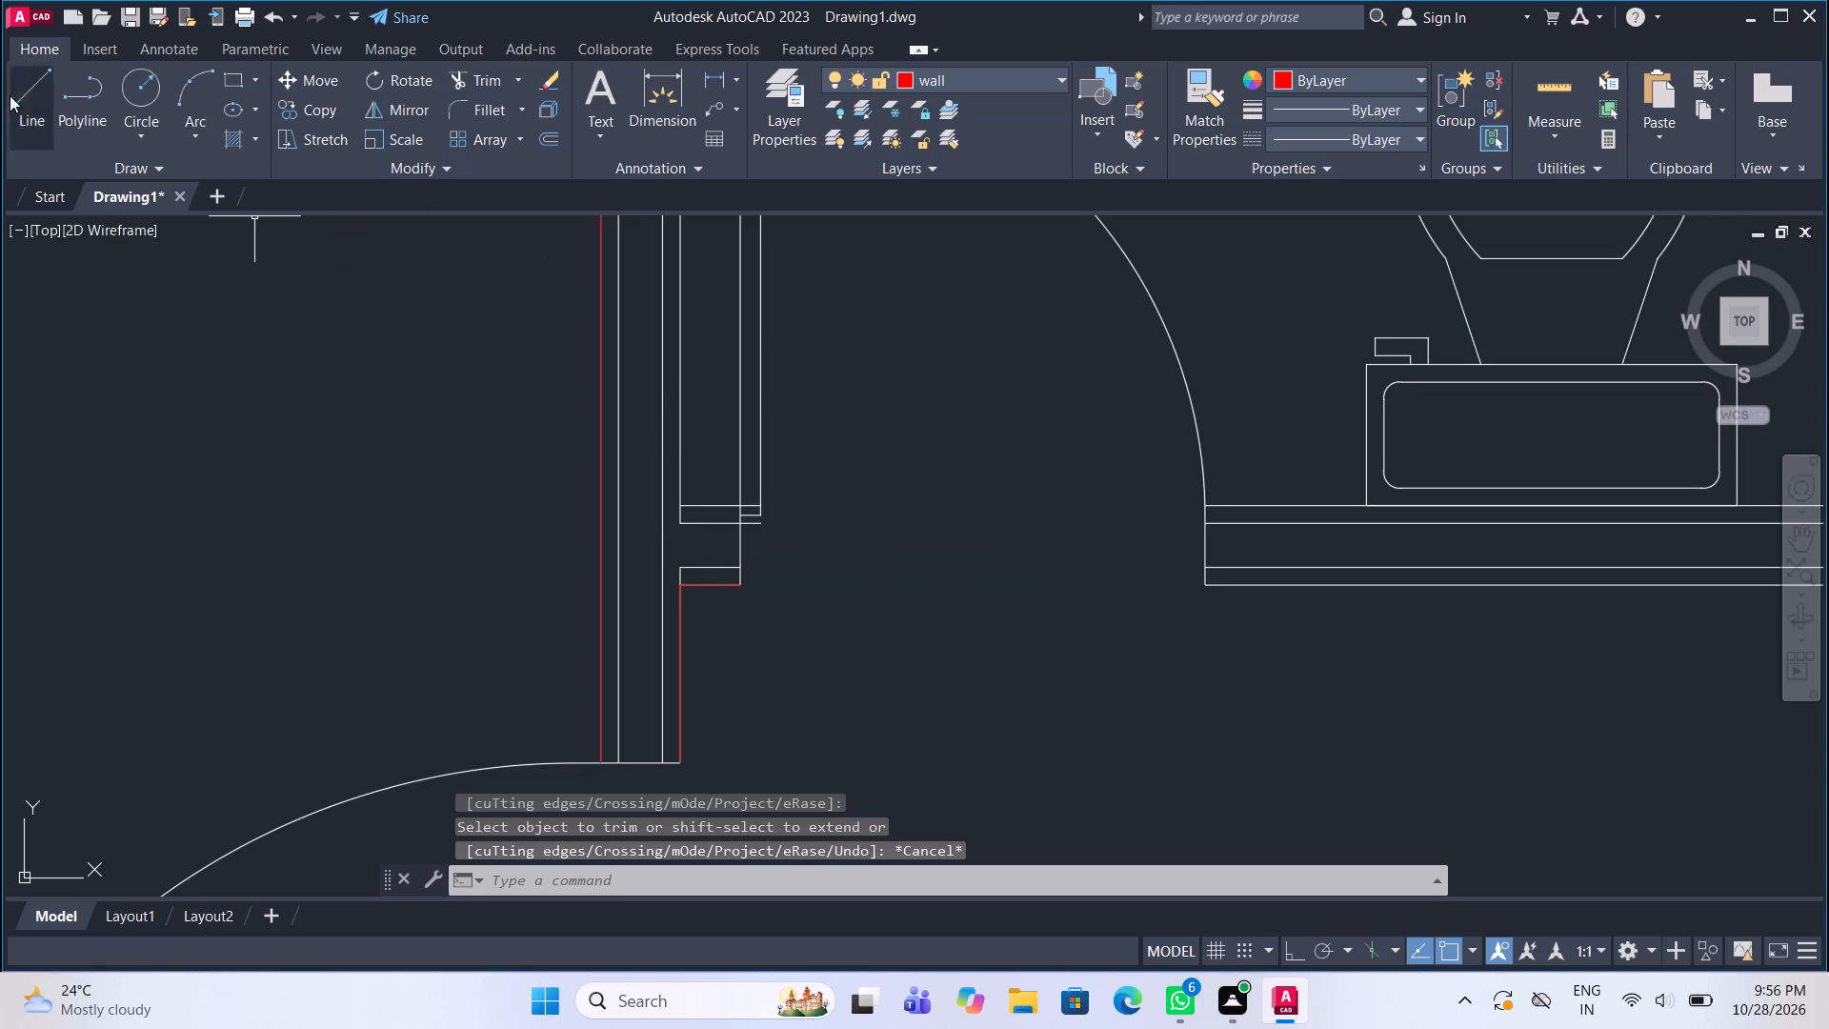
Draw the bathroom-side wall face from the stub's door end along its upper face and up to the top exterior wall.
{"action": "left_click", "coordinate": [19, 92]}
{"action": "scroll", "coordinate": [772, 526], "scroll_direction": "up", "scroll_amount": 2}
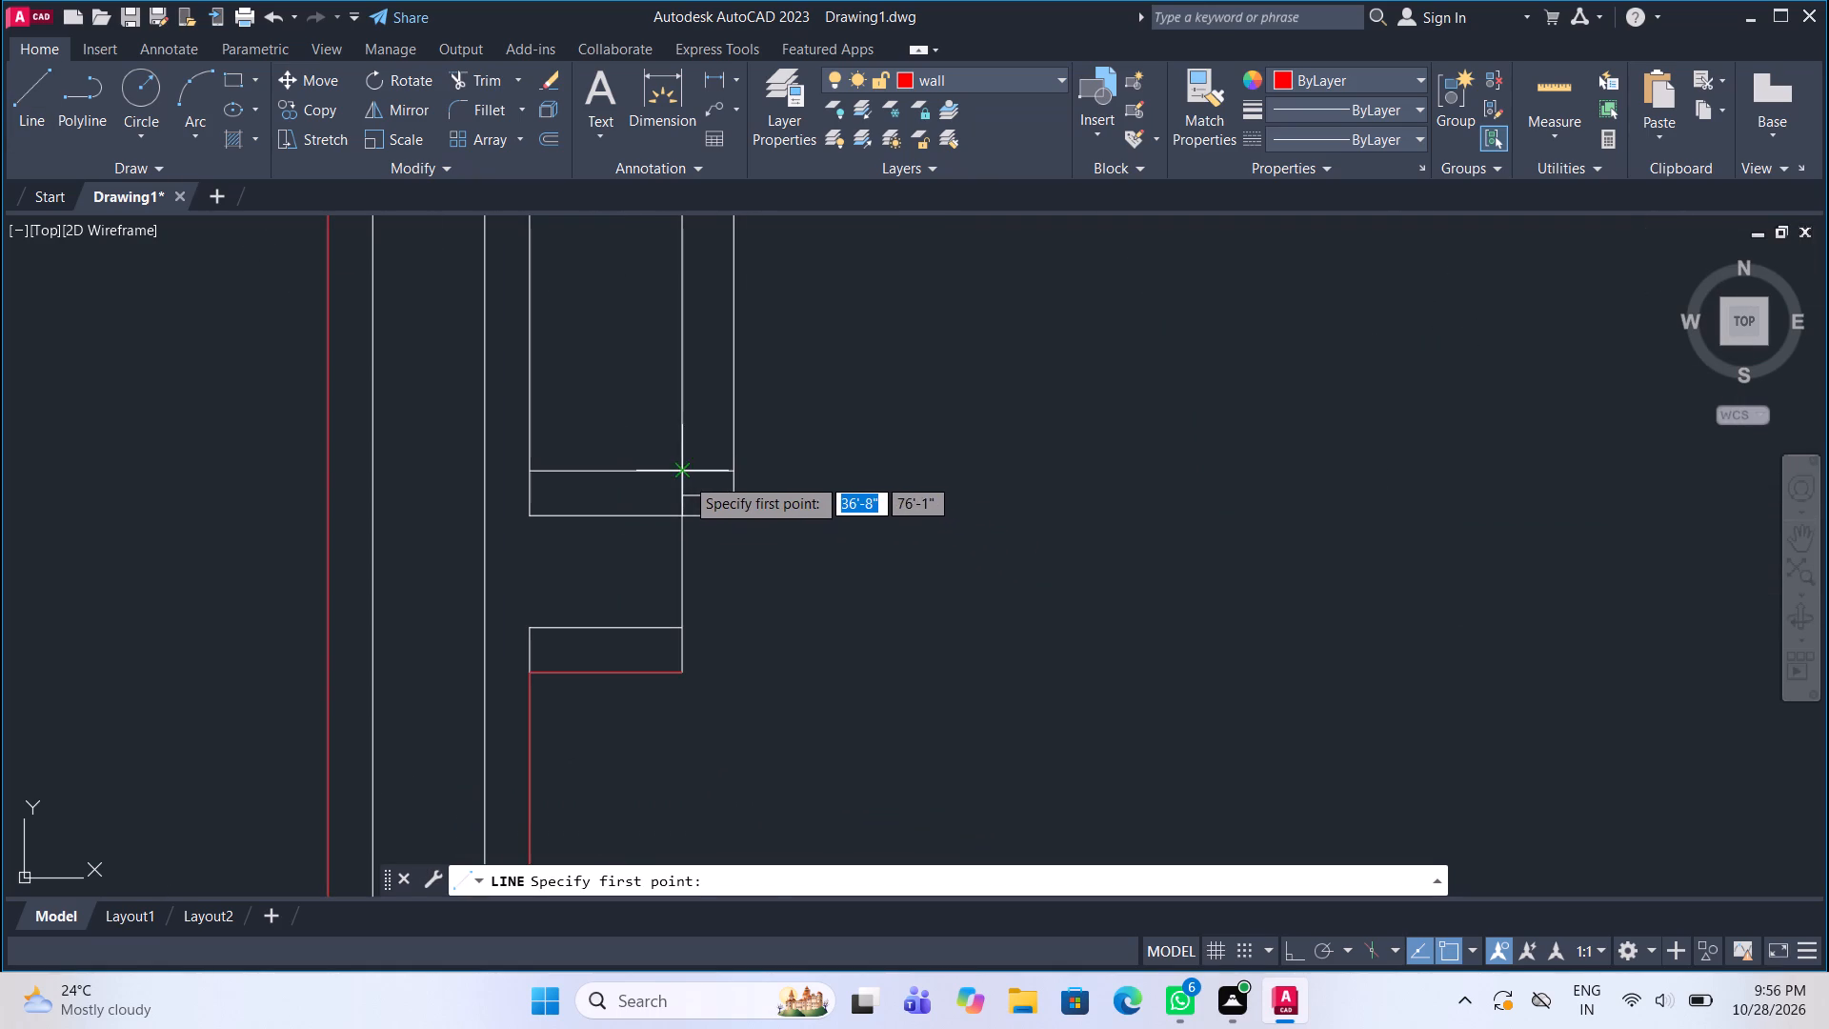
{"action": "left_click", "coordinate": [685, 476]}
{"action": "left_click", "coordinate": [528, 477]}
{"action": "scroll", "coordinate": [534, 506], "scroll_direction": "down", "scroll_amount": 3}
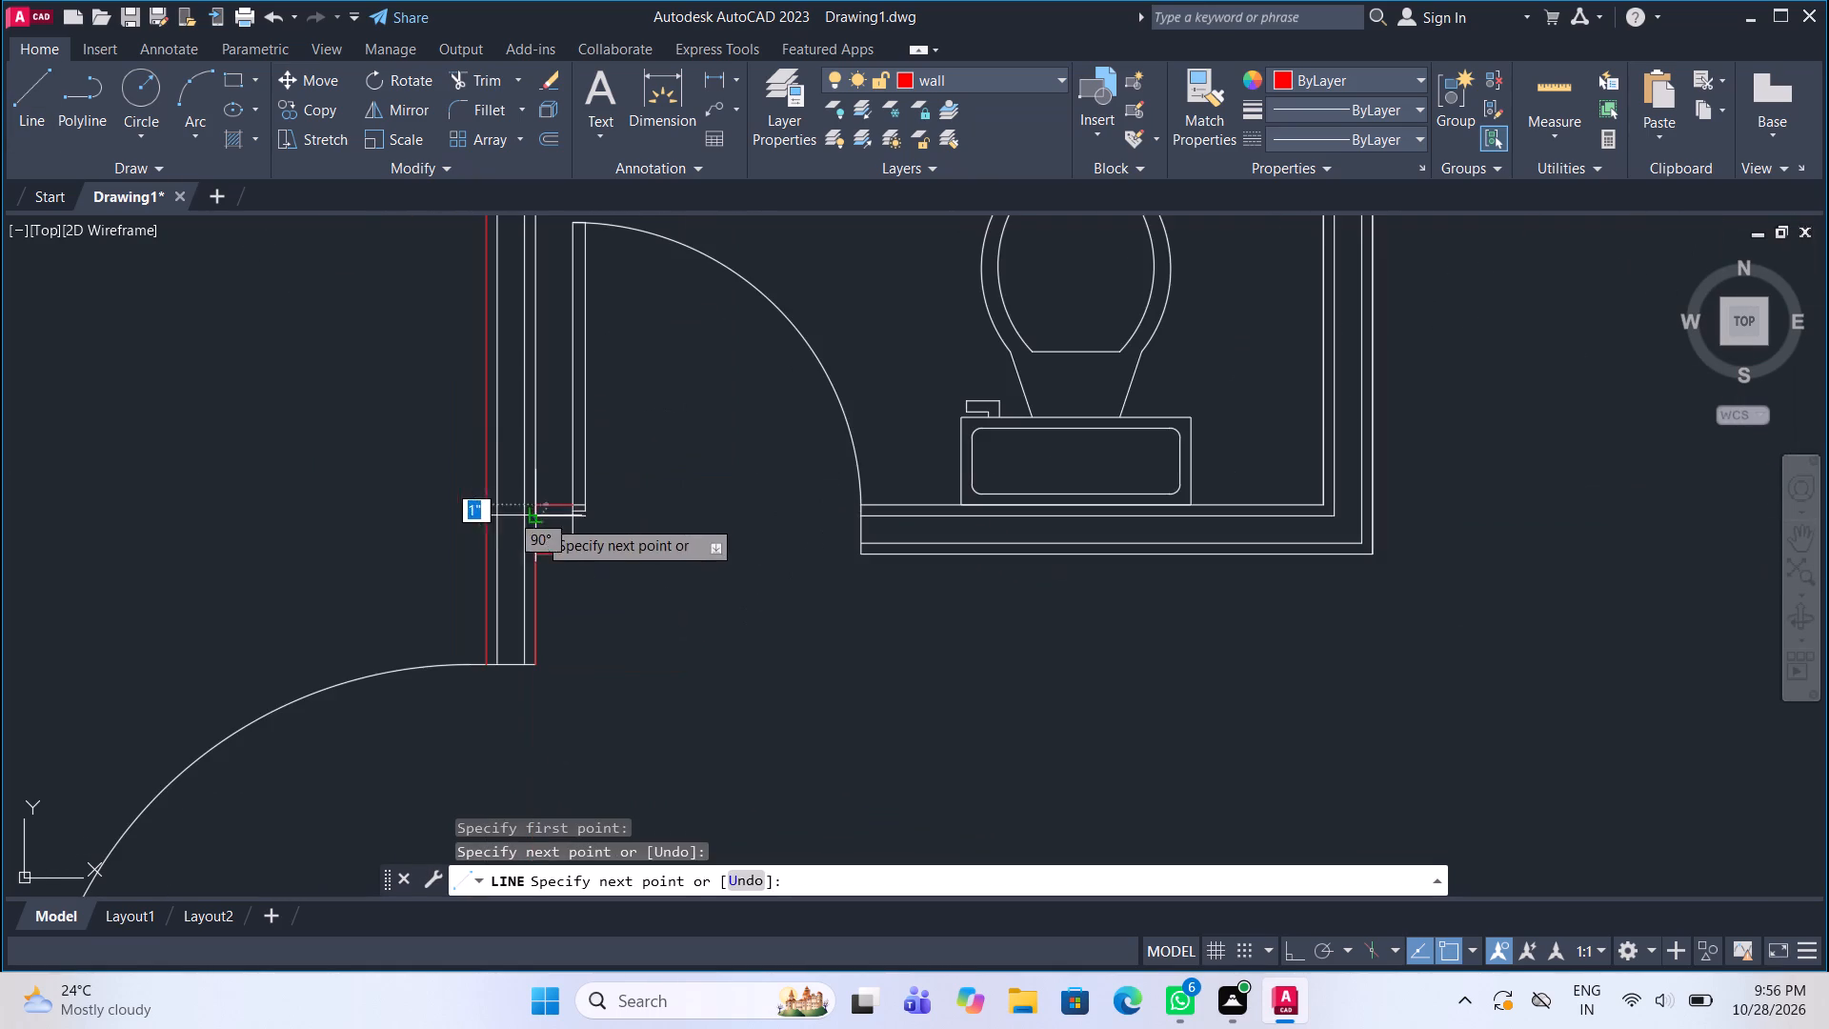
{"action": "middle_click_drag", "start_coordinate": [529, 381], "coordinate": [575, 817]}
{"action": "scroll", "coordinate": [682, 613], "scroll_direction": "down", "scroll_amount": 3}
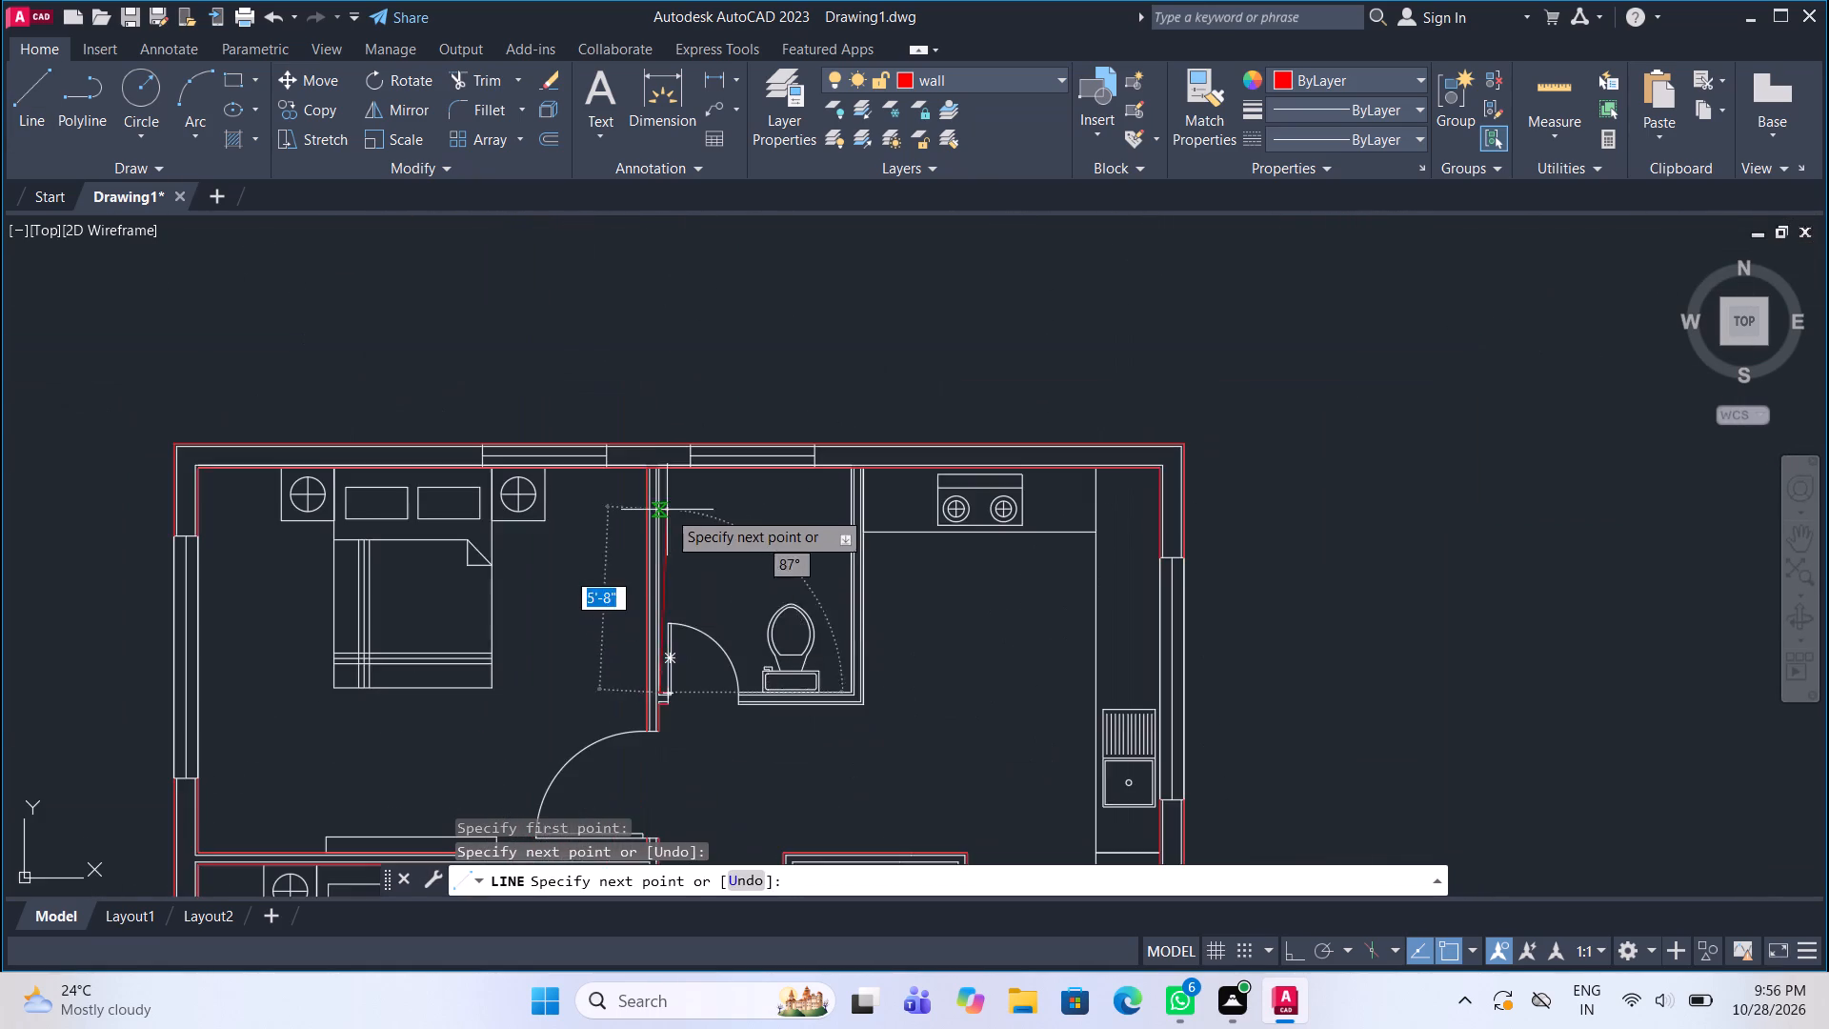
{"action": "scroll", "coordinate": [661, 503], "scroll_direction": "up", "scroll_amount": 3}
{"action": "scroll", "coordinate": [628, 374], "scroll_direction": "up", "scroll_amount": 2}
{"action": "left_click", "coordinate": [654, 349]}
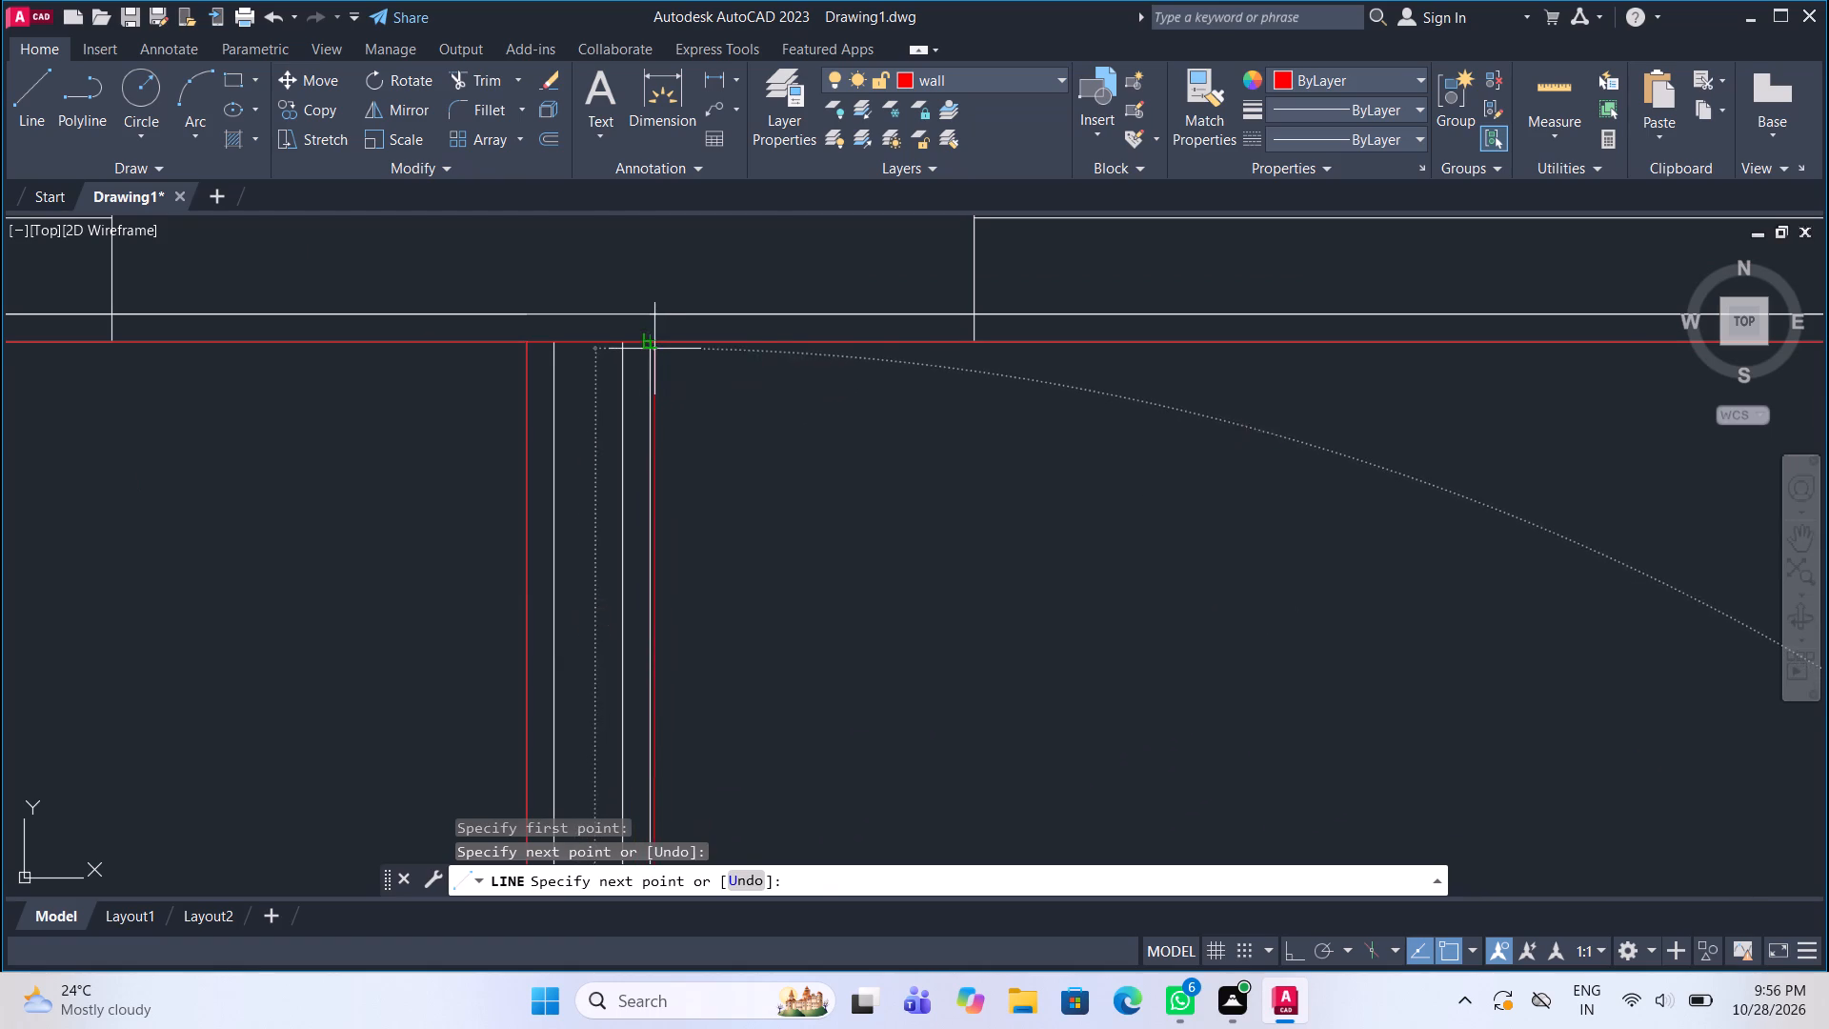
{"action": "scroll", "coordinate": [654, 349], "scroll_direction": "down", "scroll_amount": 4}
{"action": "key", "text": "Escape"}
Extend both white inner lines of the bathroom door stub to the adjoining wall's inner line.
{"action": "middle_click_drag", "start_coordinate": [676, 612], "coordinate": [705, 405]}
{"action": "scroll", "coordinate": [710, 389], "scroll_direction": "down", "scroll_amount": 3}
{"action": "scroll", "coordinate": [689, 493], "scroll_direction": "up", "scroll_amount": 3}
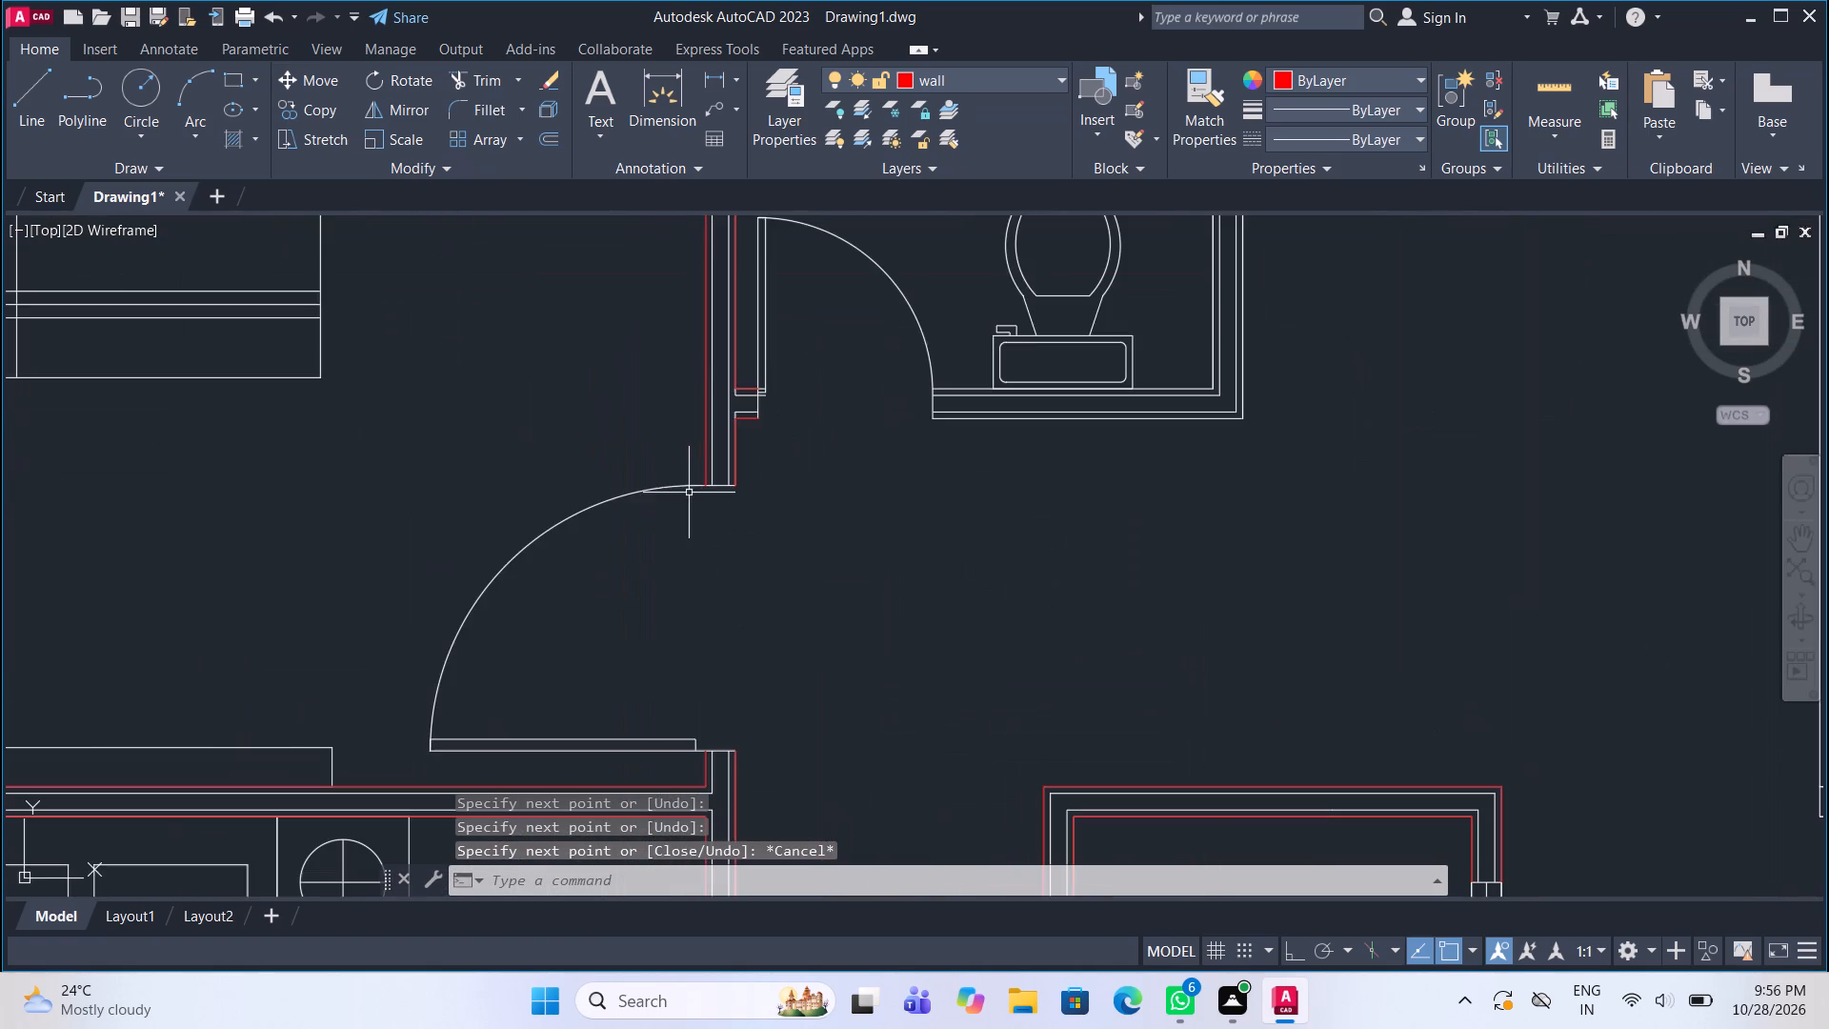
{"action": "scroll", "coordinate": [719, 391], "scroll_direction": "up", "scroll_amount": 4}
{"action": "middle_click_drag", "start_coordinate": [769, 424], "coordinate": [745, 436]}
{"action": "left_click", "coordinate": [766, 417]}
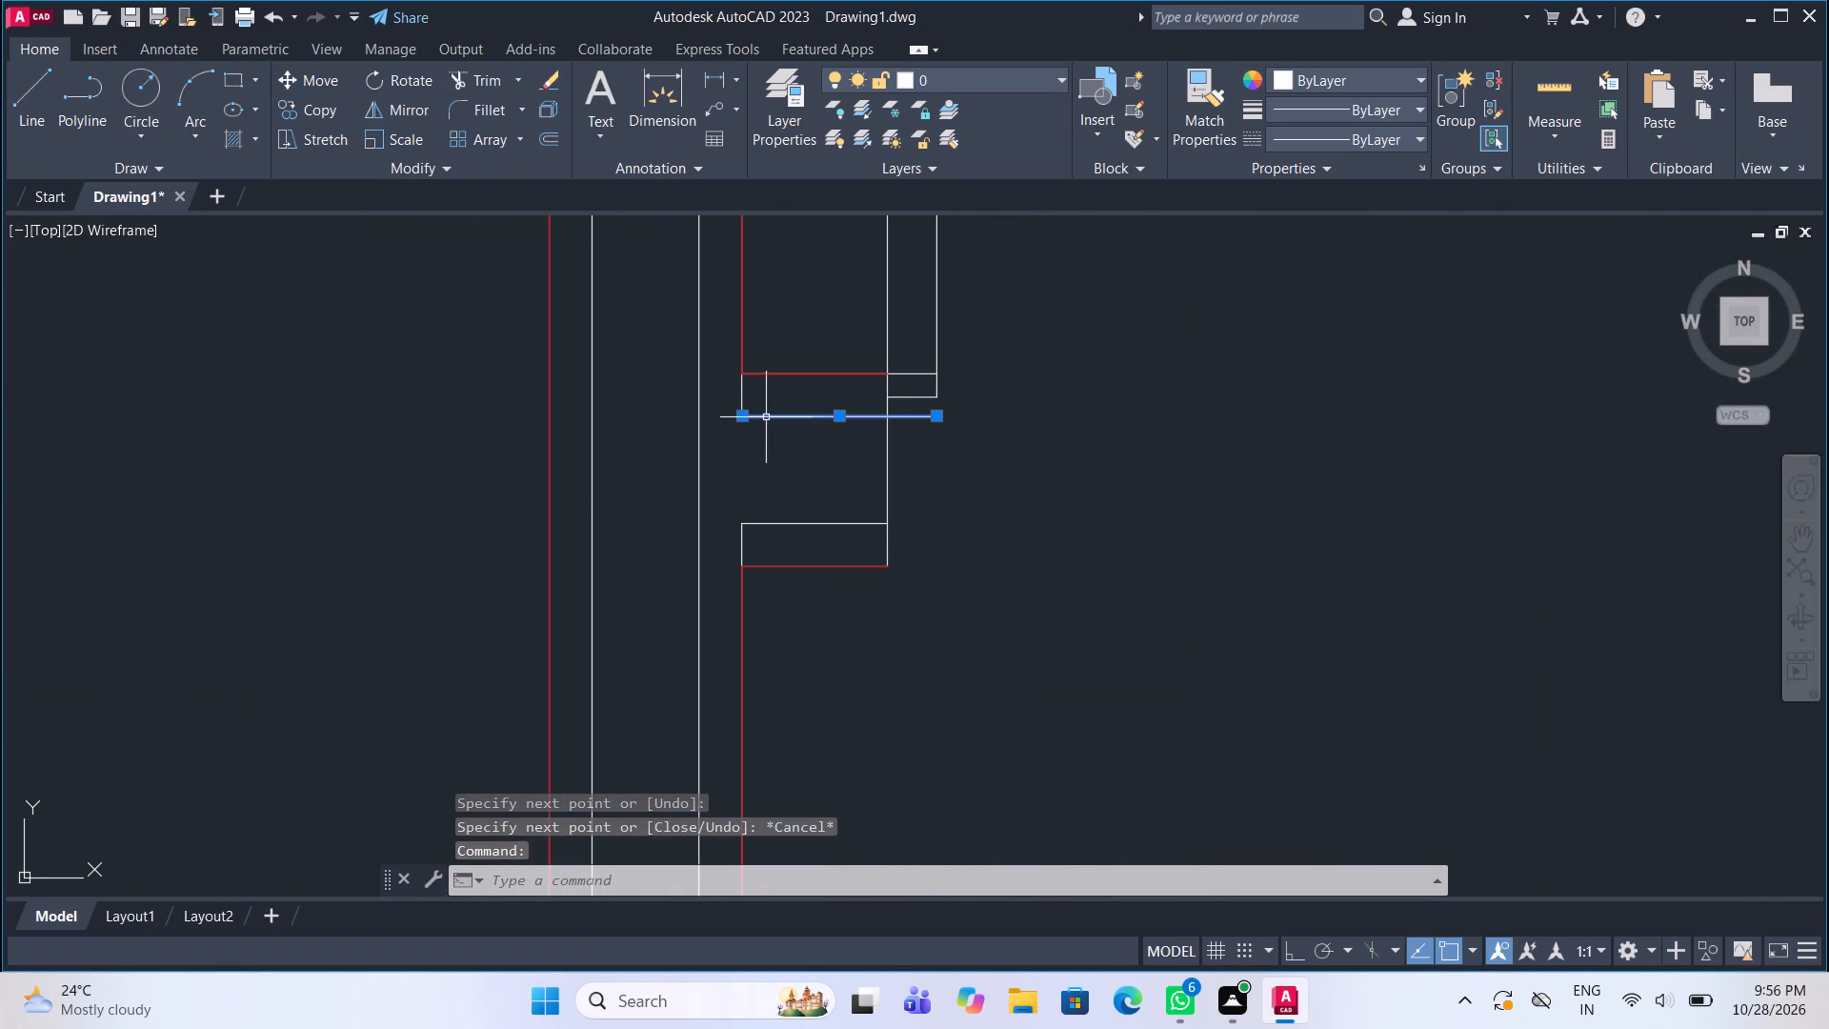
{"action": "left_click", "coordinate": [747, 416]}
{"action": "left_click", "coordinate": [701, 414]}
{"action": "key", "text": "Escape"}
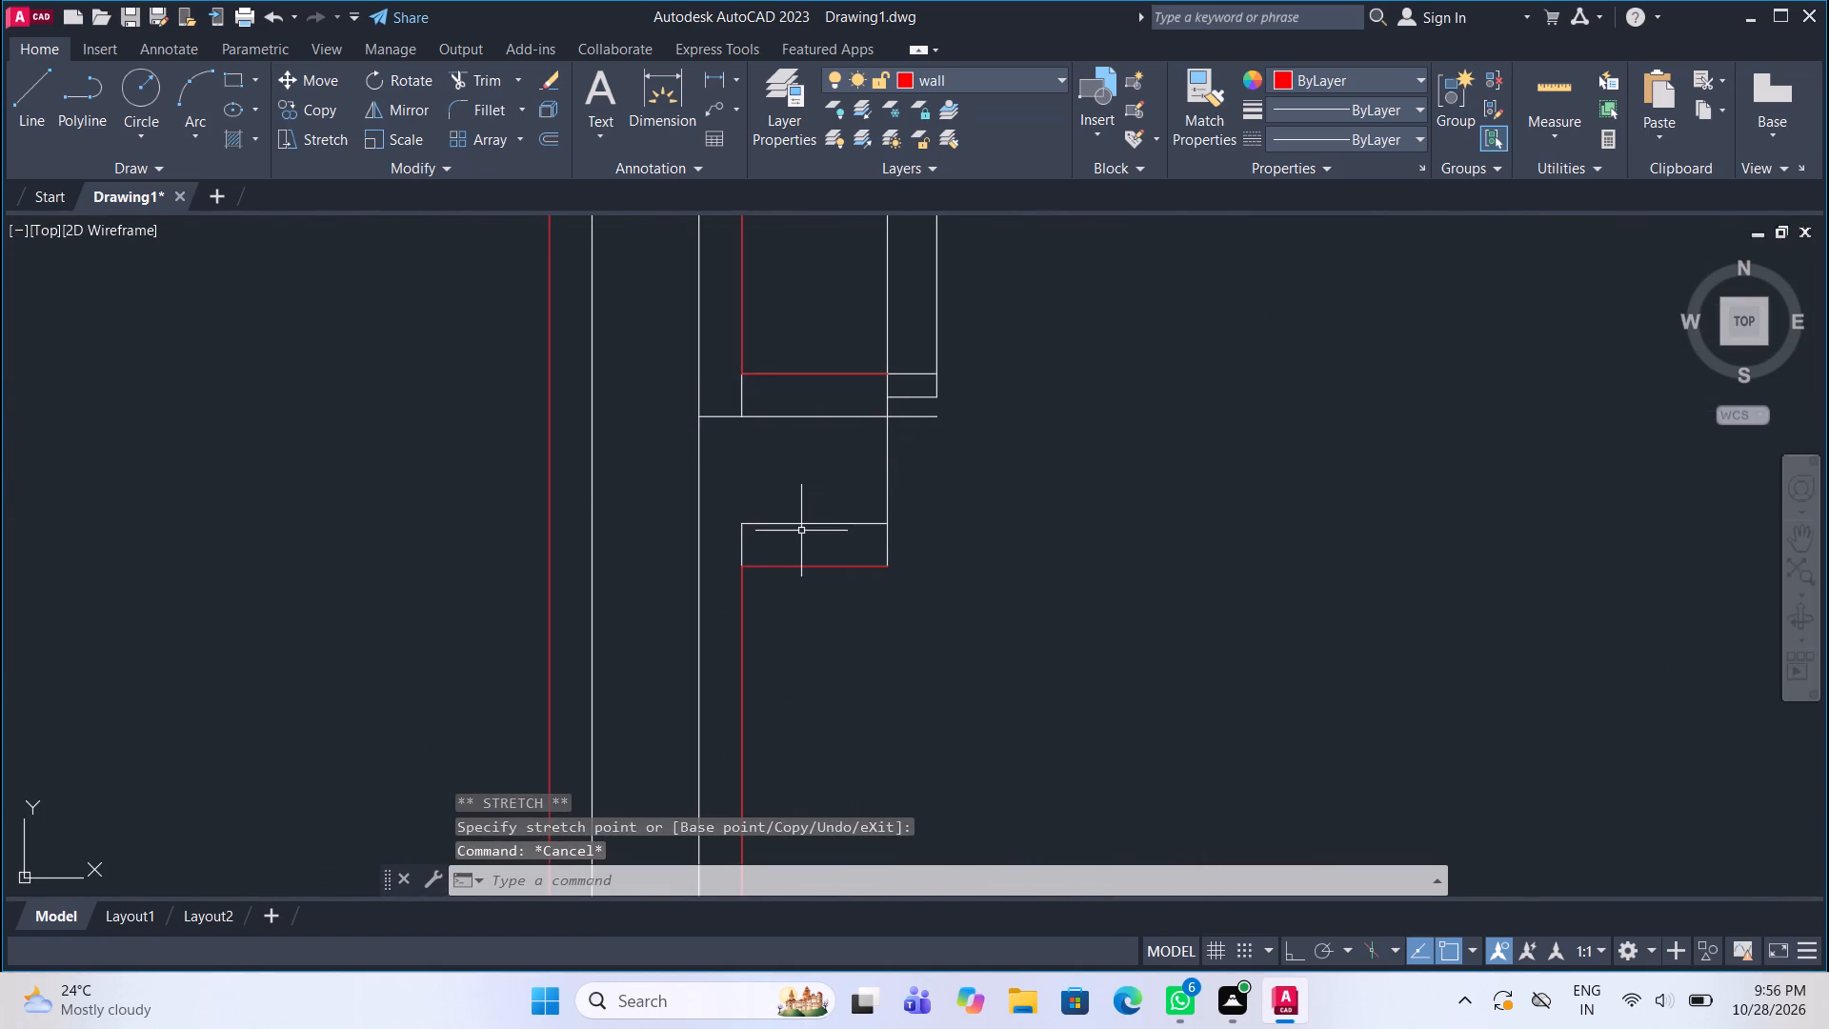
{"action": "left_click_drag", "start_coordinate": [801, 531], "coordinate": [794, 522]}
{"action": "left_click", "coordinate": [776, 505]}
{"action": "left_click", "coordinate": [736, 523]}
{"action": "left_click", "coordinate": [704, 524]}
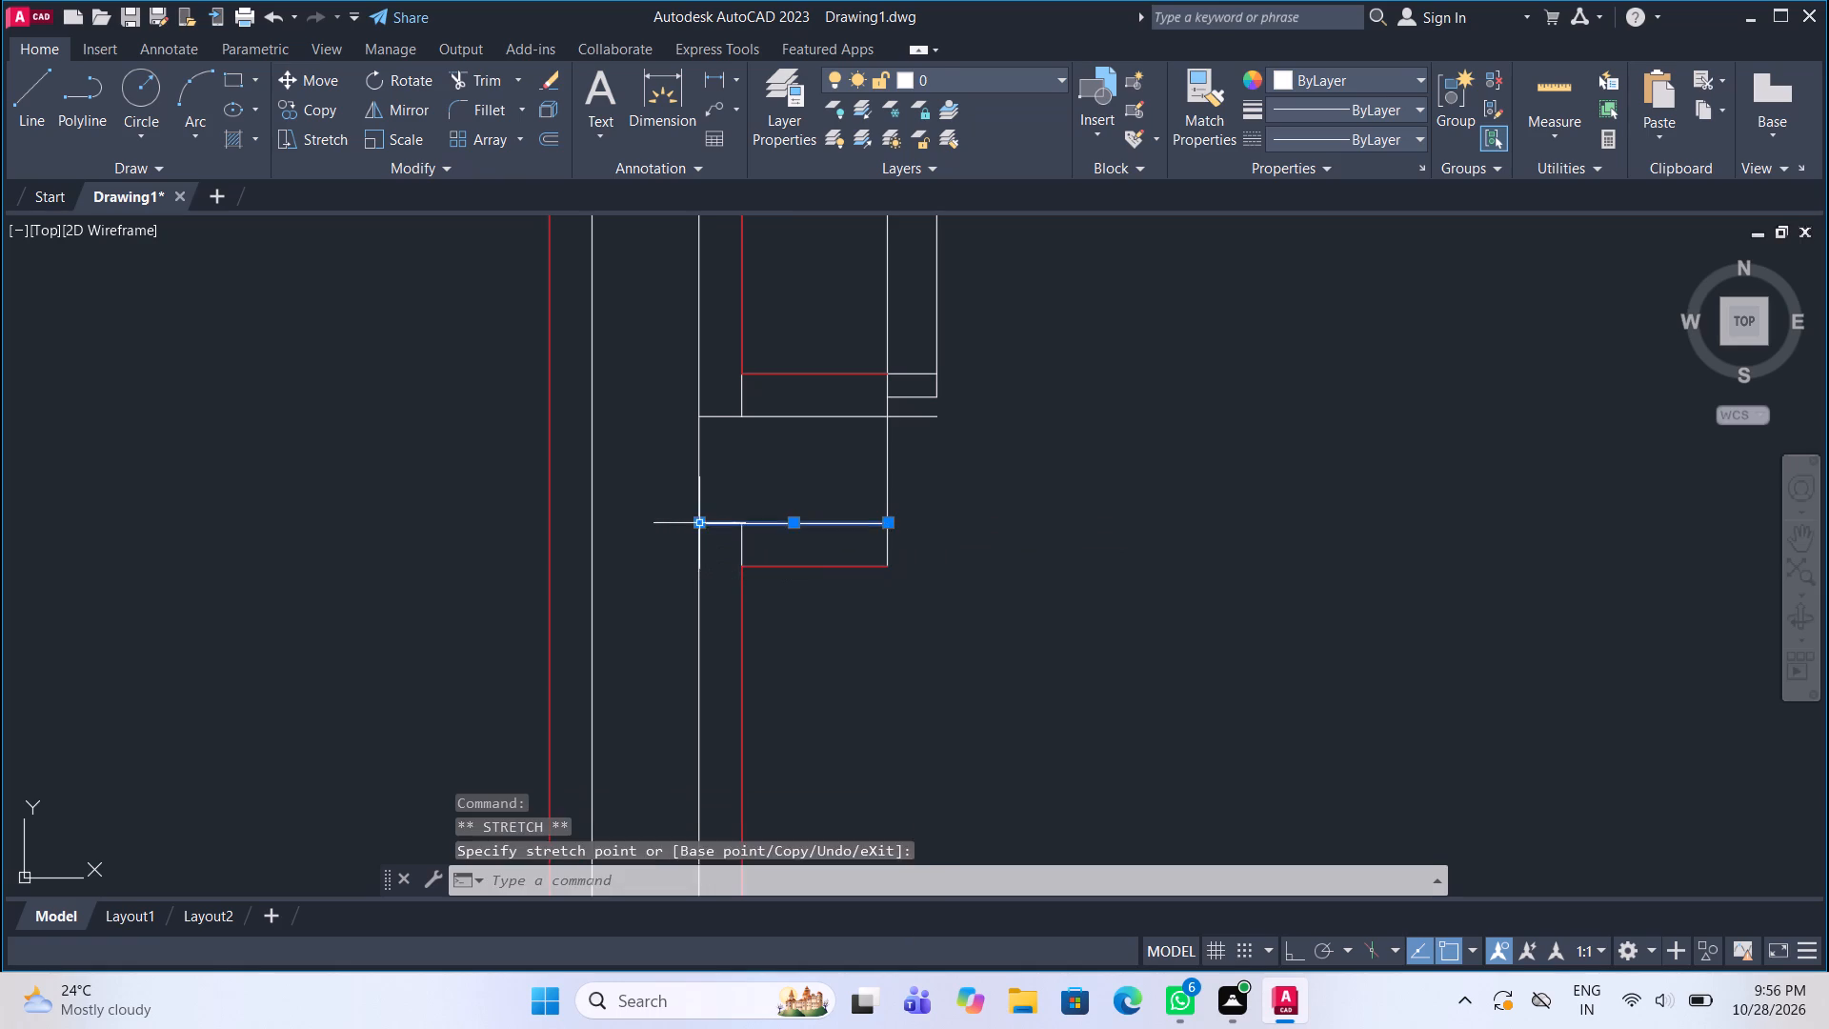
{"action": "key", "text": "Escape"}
Trim the stub's white inner lines back to the wall face, along with their overhang past the door jamb and the short white end pieces.
{"action": "left_click", "coordinate": [463, 84]}
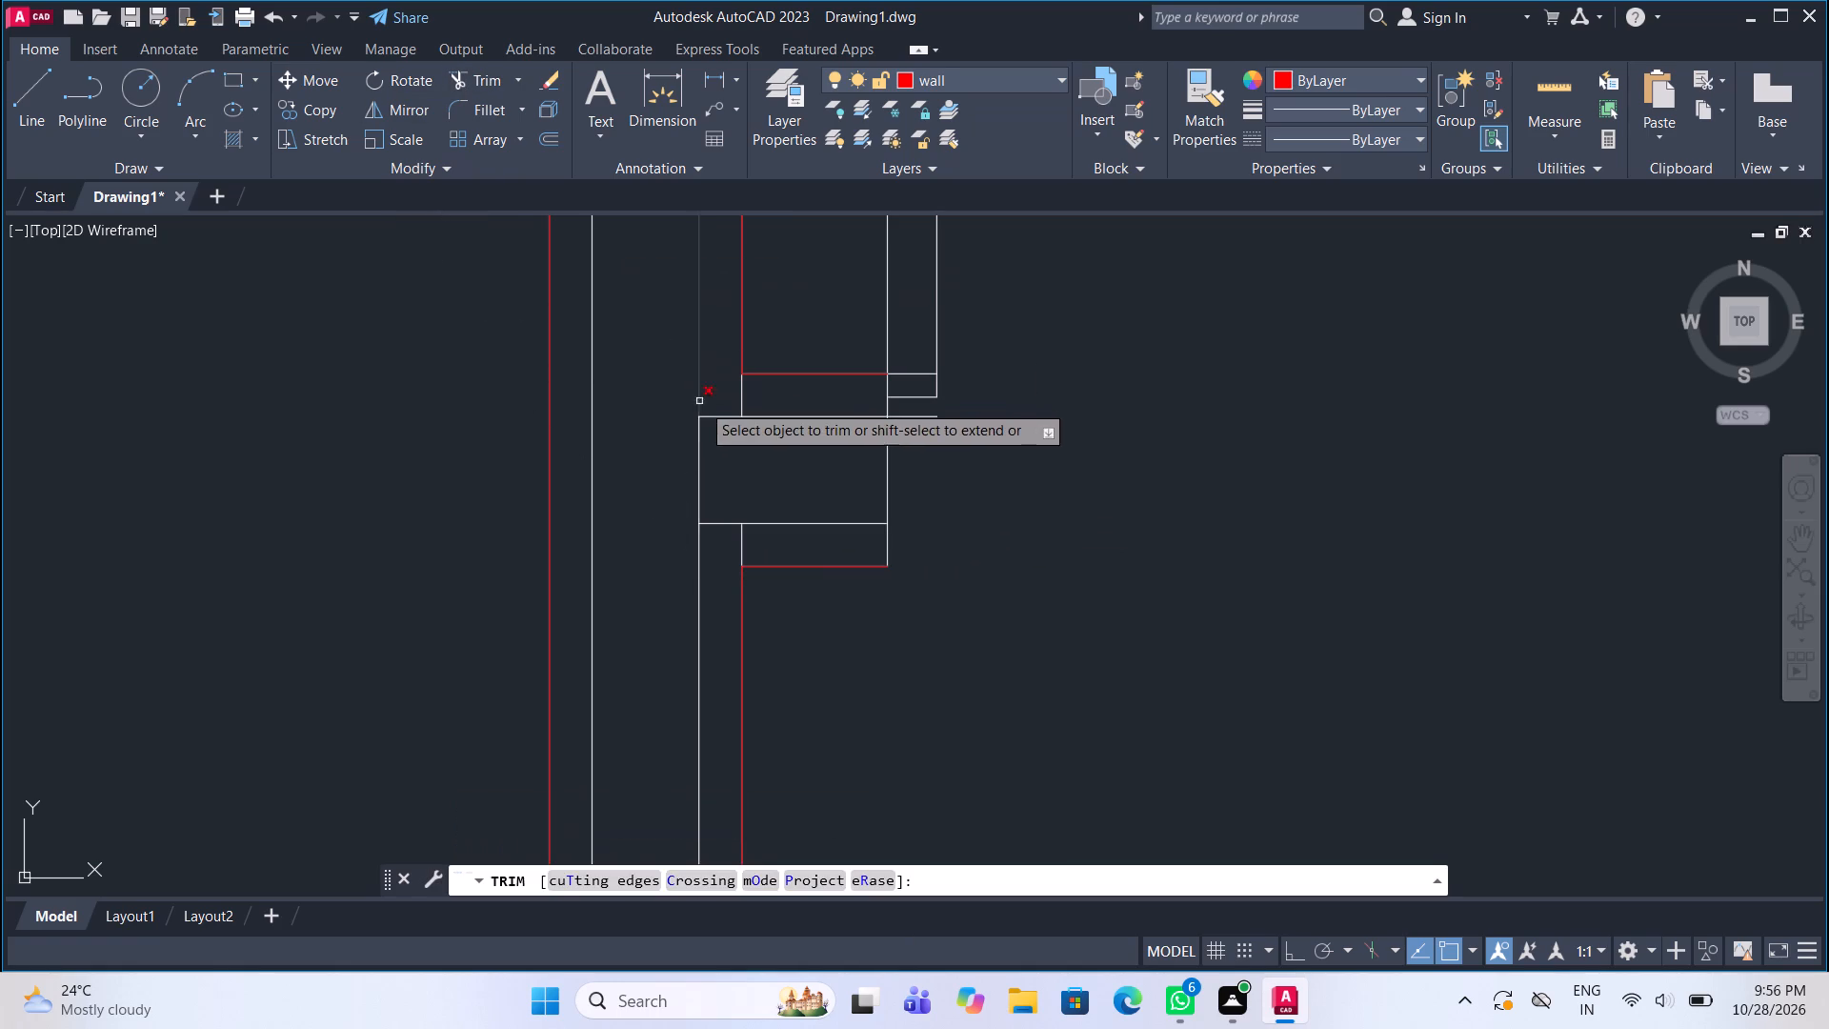
{"action": "left_click_drag", "start_coordinate": [711, 411], "coordinate": [714, 458]}
{"action": "left_click_drag", "start_coordinate": [715, 553], "coordinate": [716, 518]}
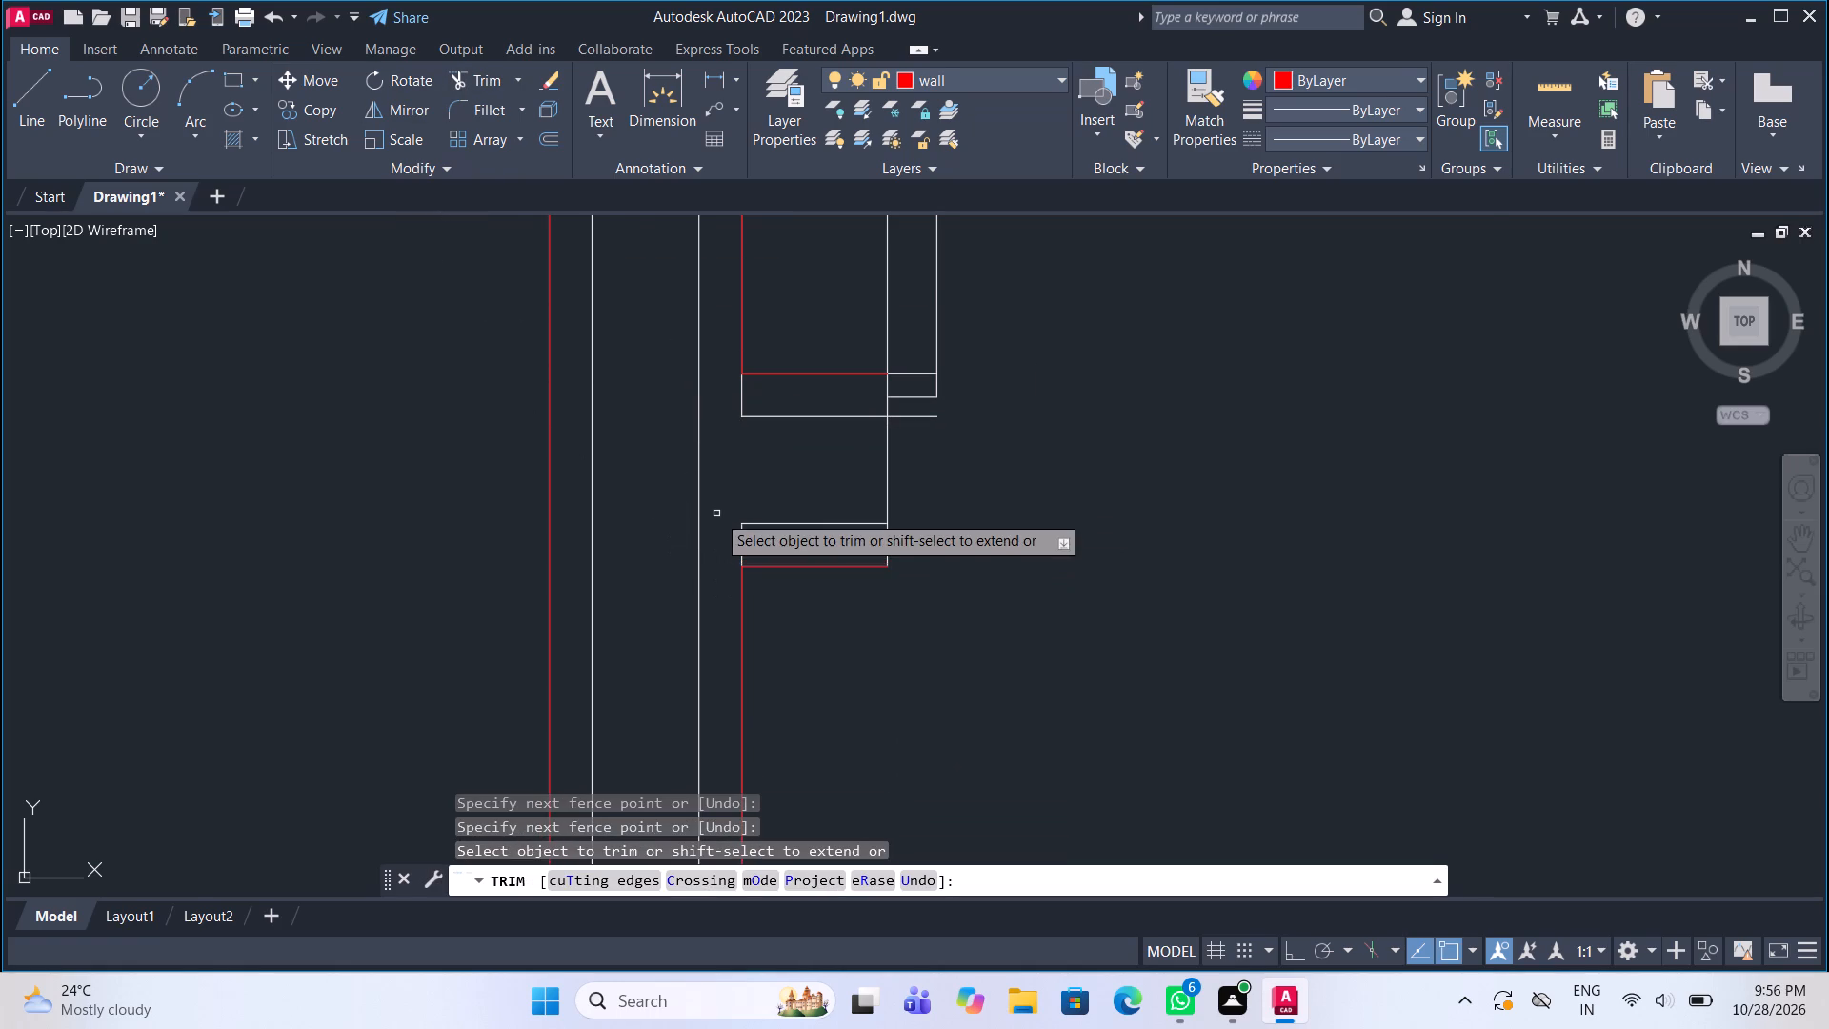
{"action": "scroll", "coordinate": [716, 514], "scroll_direction": "down", "scroll_amount": 1}
{"action": "left_click", "coordinate": [848, 454]}
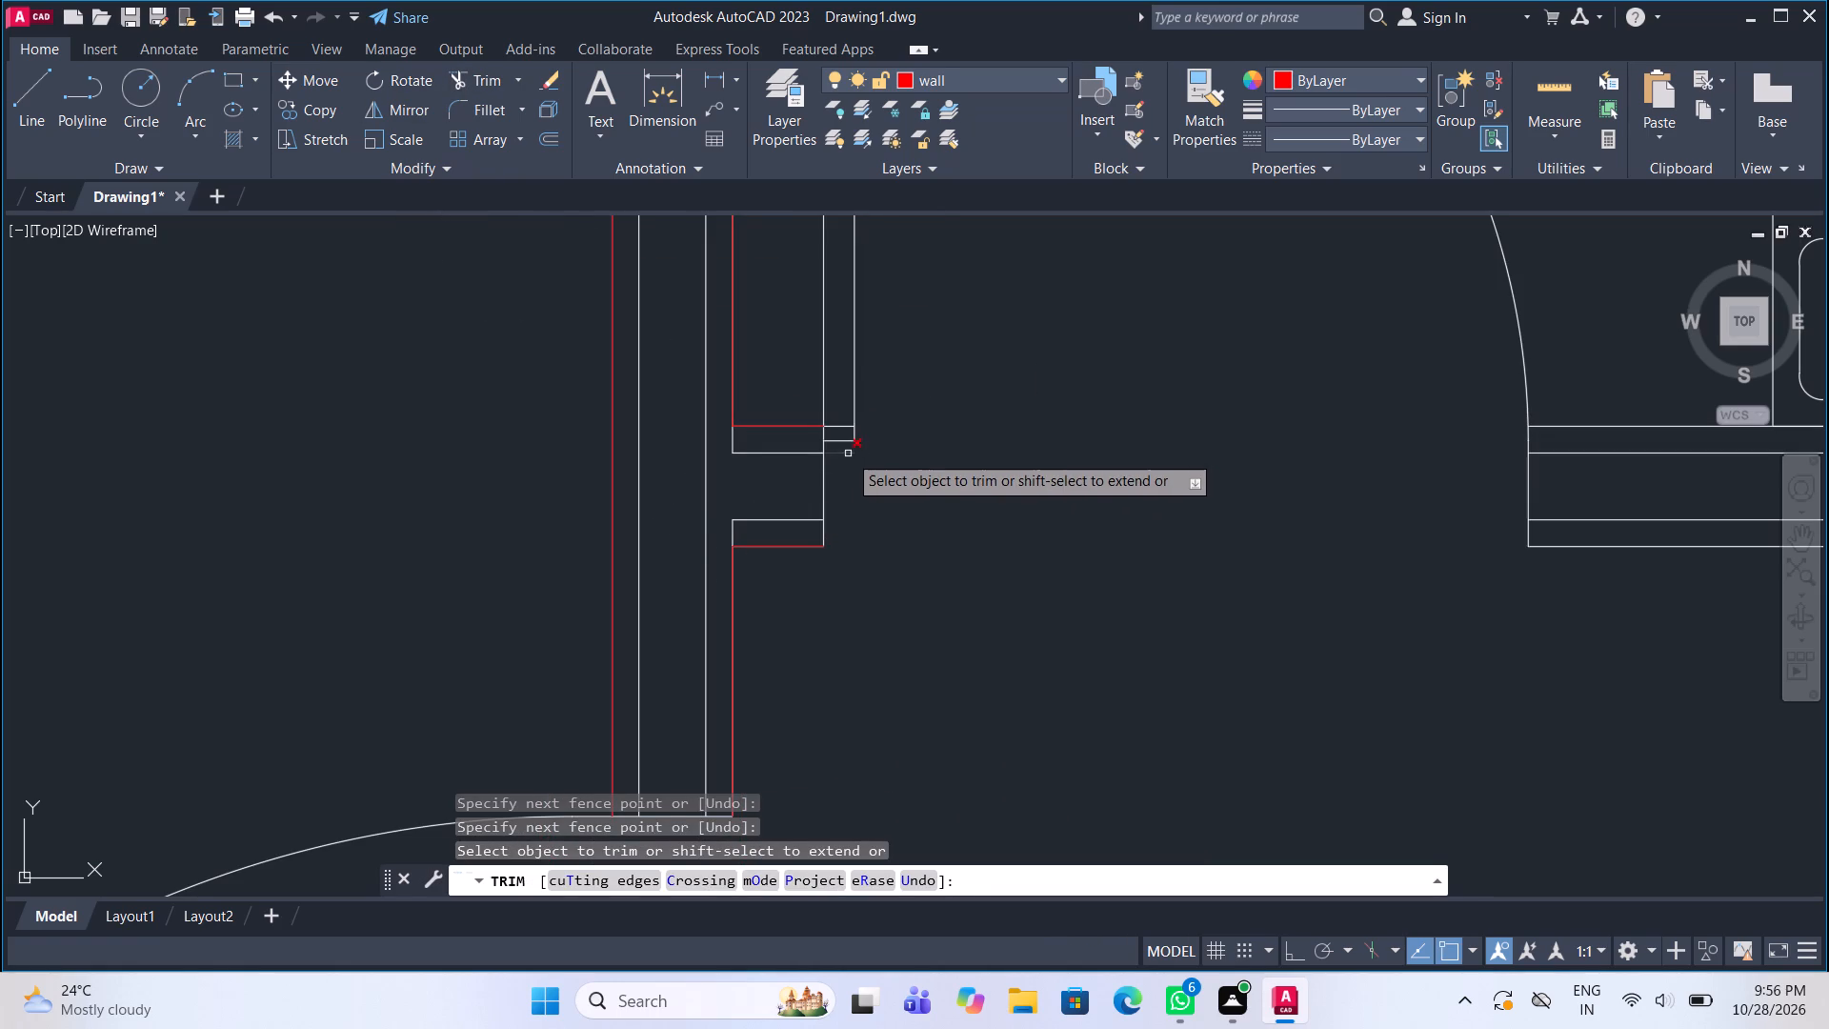
{"action": "left_click", "coordinate": [734, 444]}
{"action": "left_click", "coordinate": [732, 535]}
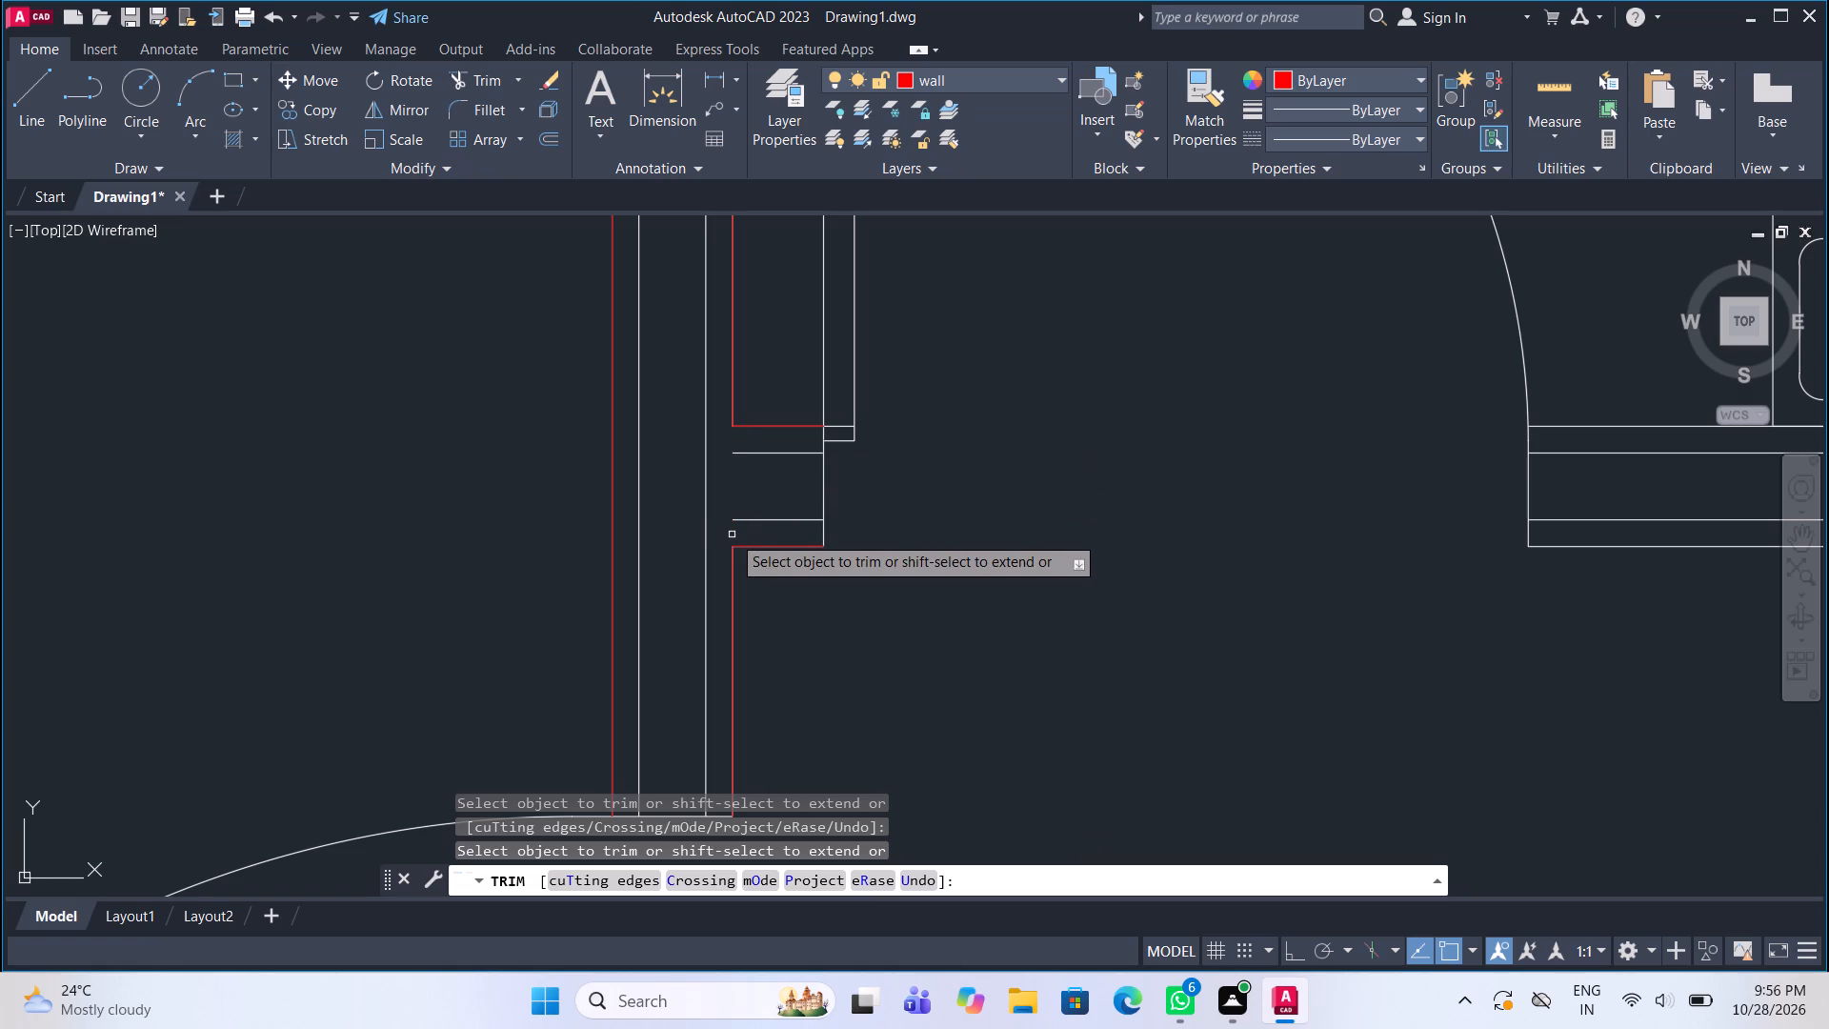
{"action": "key", "text": "Escape"}
Stretch the ends of the stub's two white inner lines to meet the adjoining wall's inner line.
{"action": "left_click", "coordinate": [754, 526]}
{"action": "left_click", "coordinate": [743, 507]}
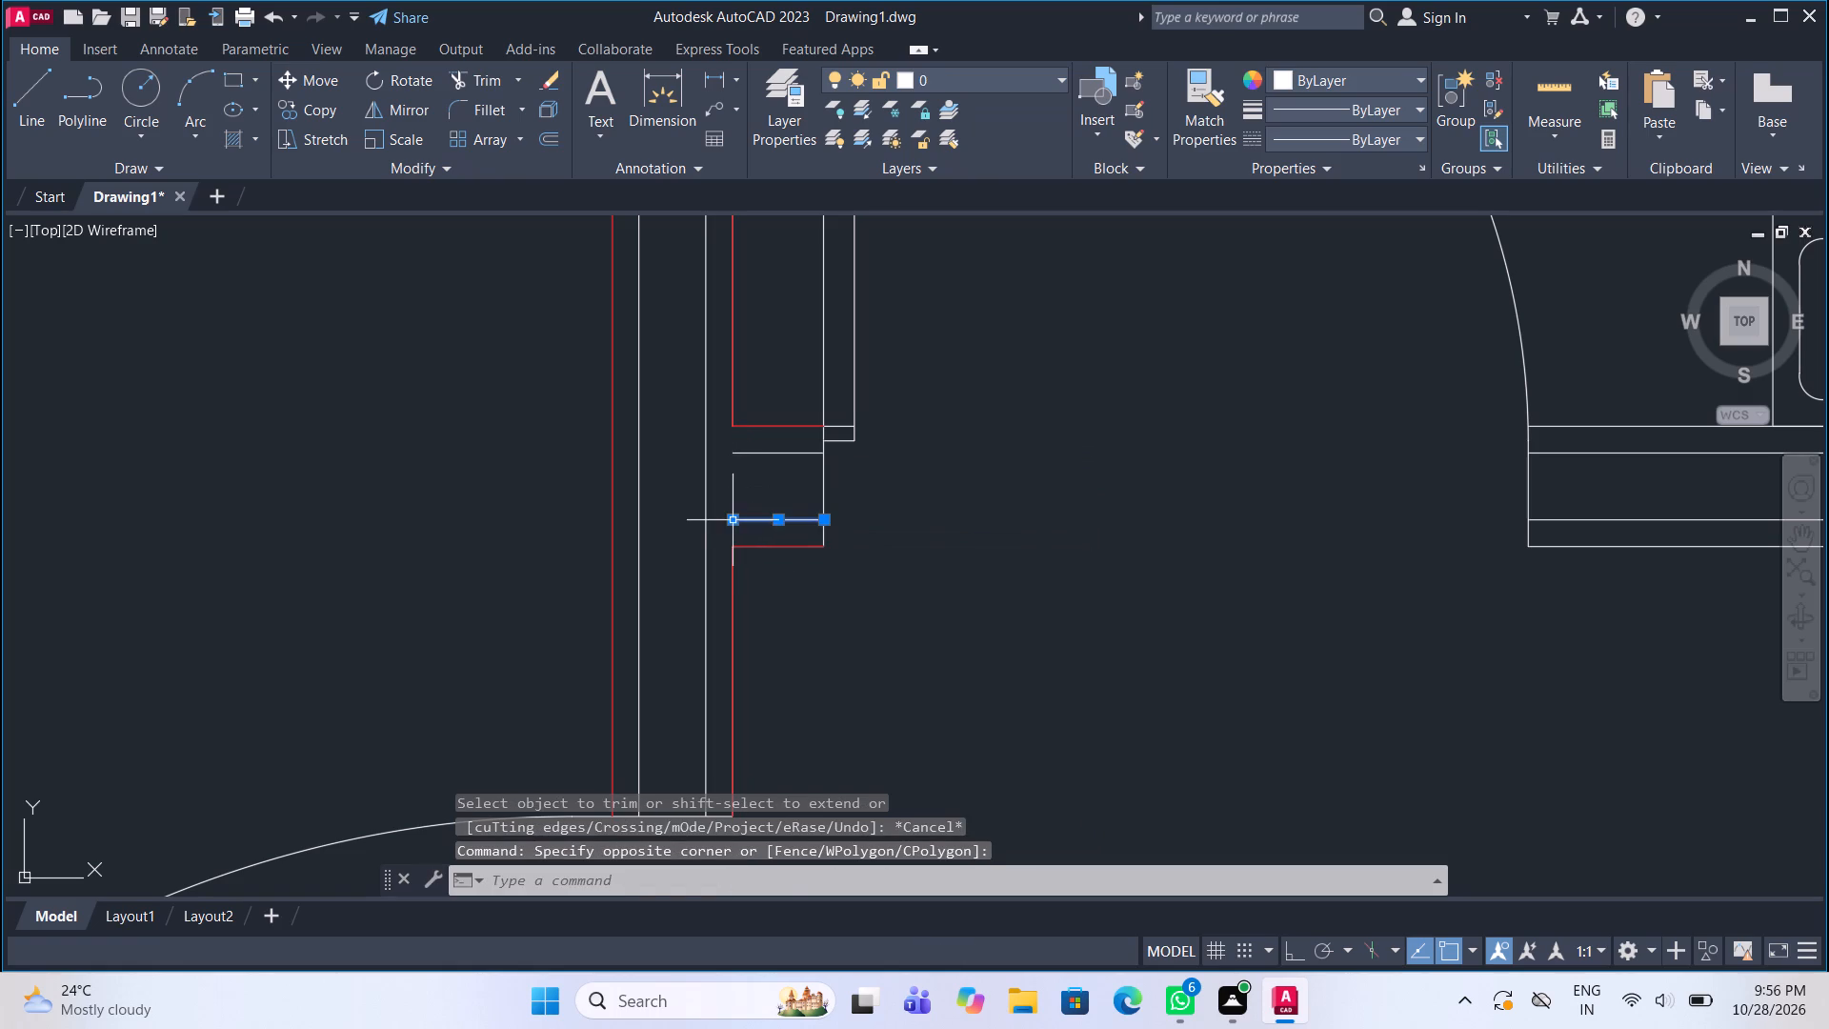
{"action": "left_click", "coordinate": [736, 521]}
{"action": "left_click", "coordinate": [708, 522]}
{"action": "key", "text": "Escape"}
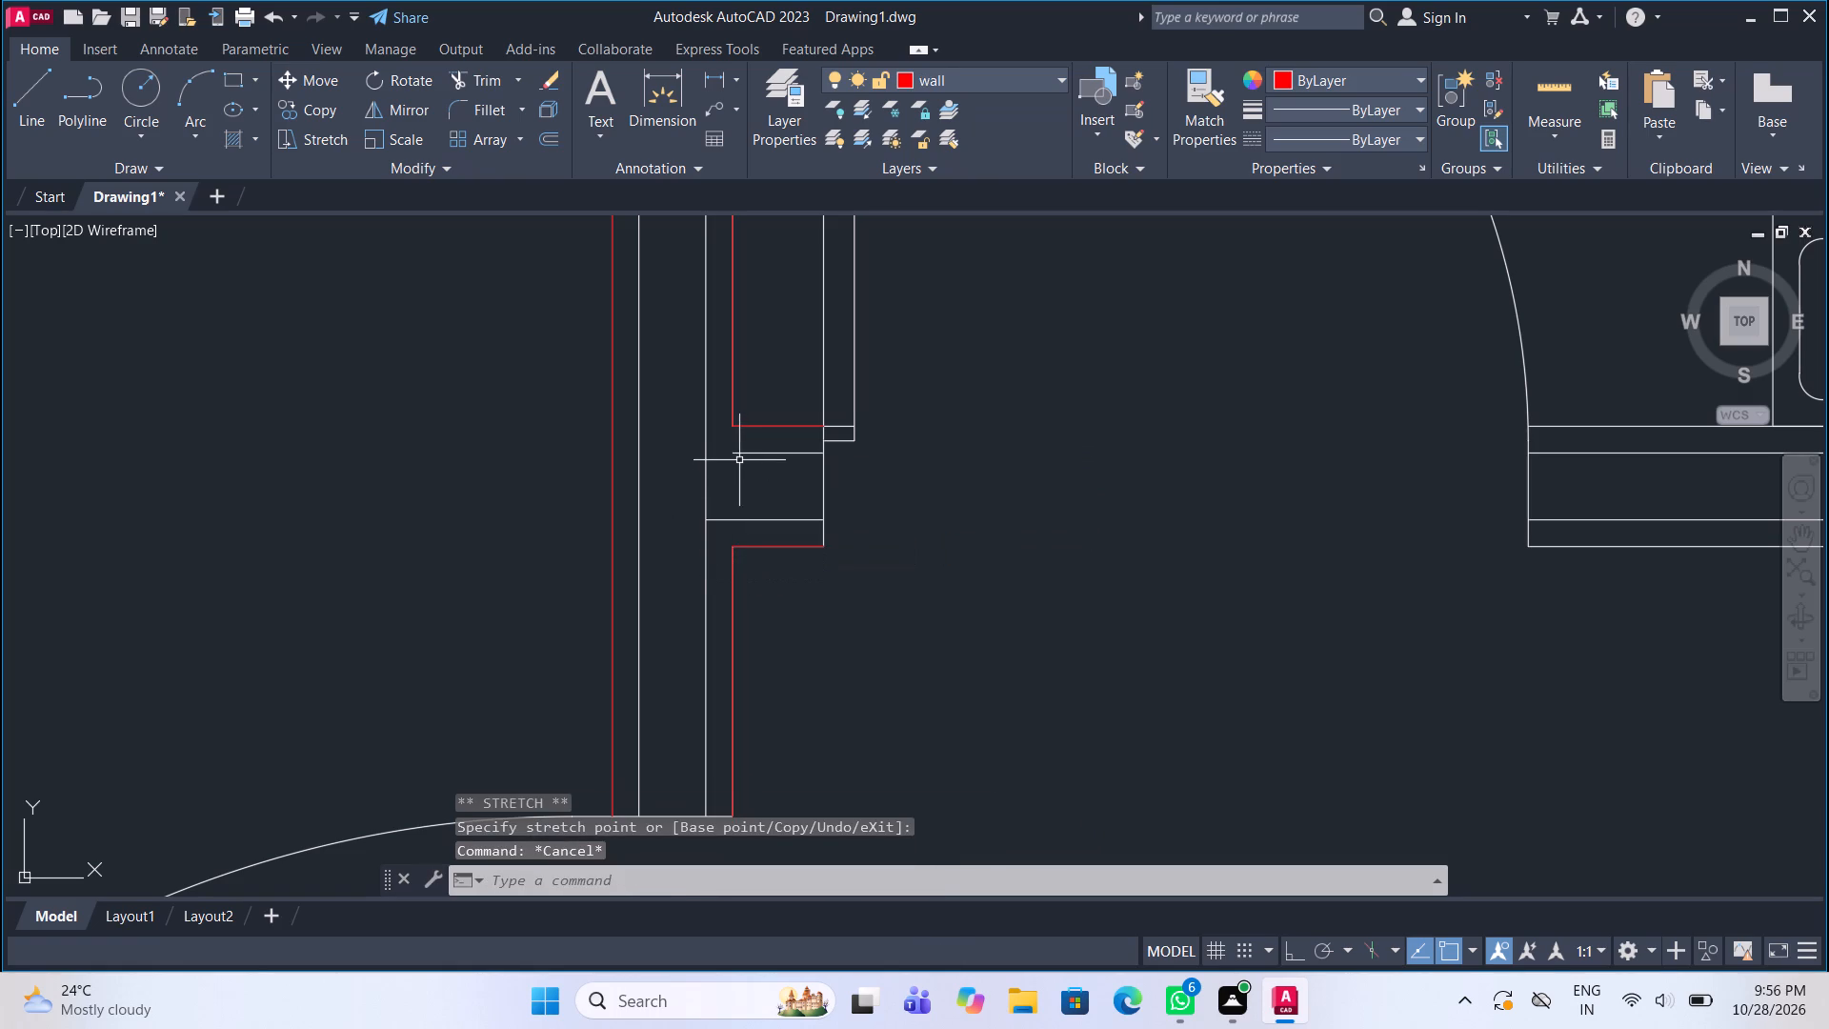
{"action": "left_click", "coordinate": [737, 459]}
{"action": "left_click", "coordinate": [729, 452]}
{"action": "left_click", "coordinate": [731, 455]}
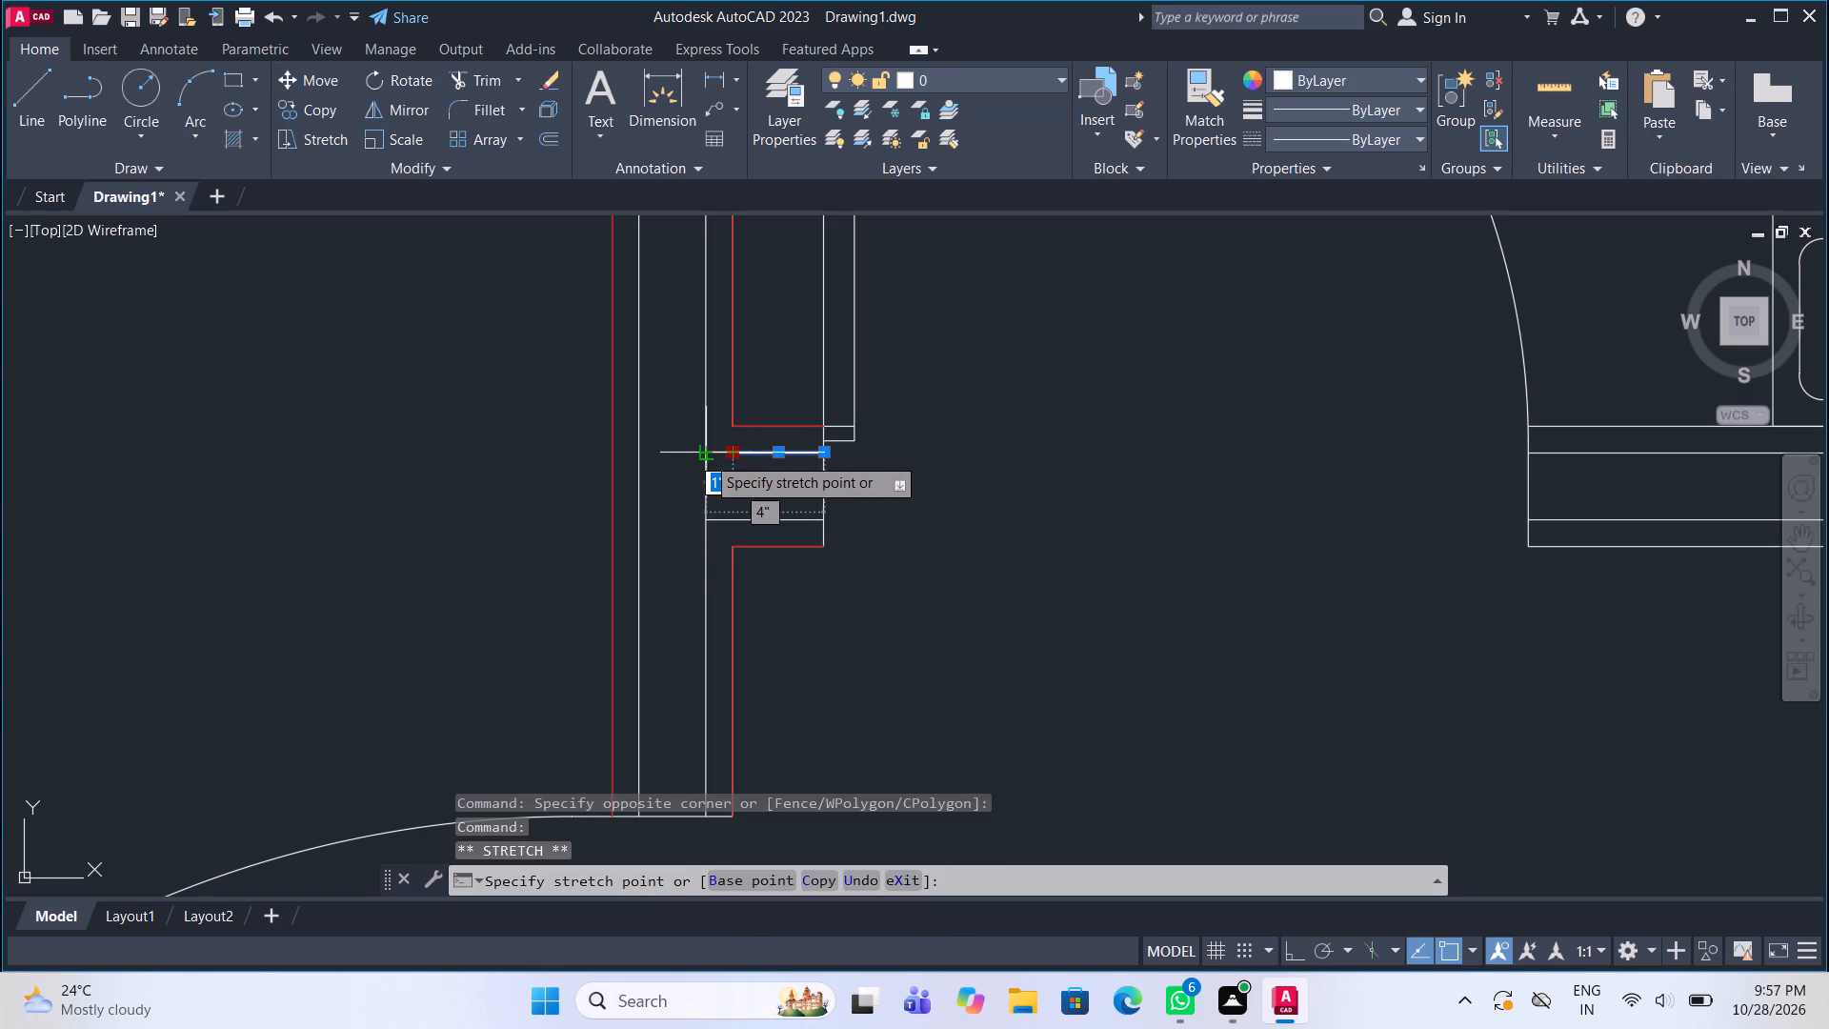
{"action": "left_click", "coordinate": [705, 455]}
{"action": "key", "text": "Escape"}
Trim the wall's white inner line between the stub's two inner lines to open the junction.
{"action": "left_click", "coordinate": [479, 78]}
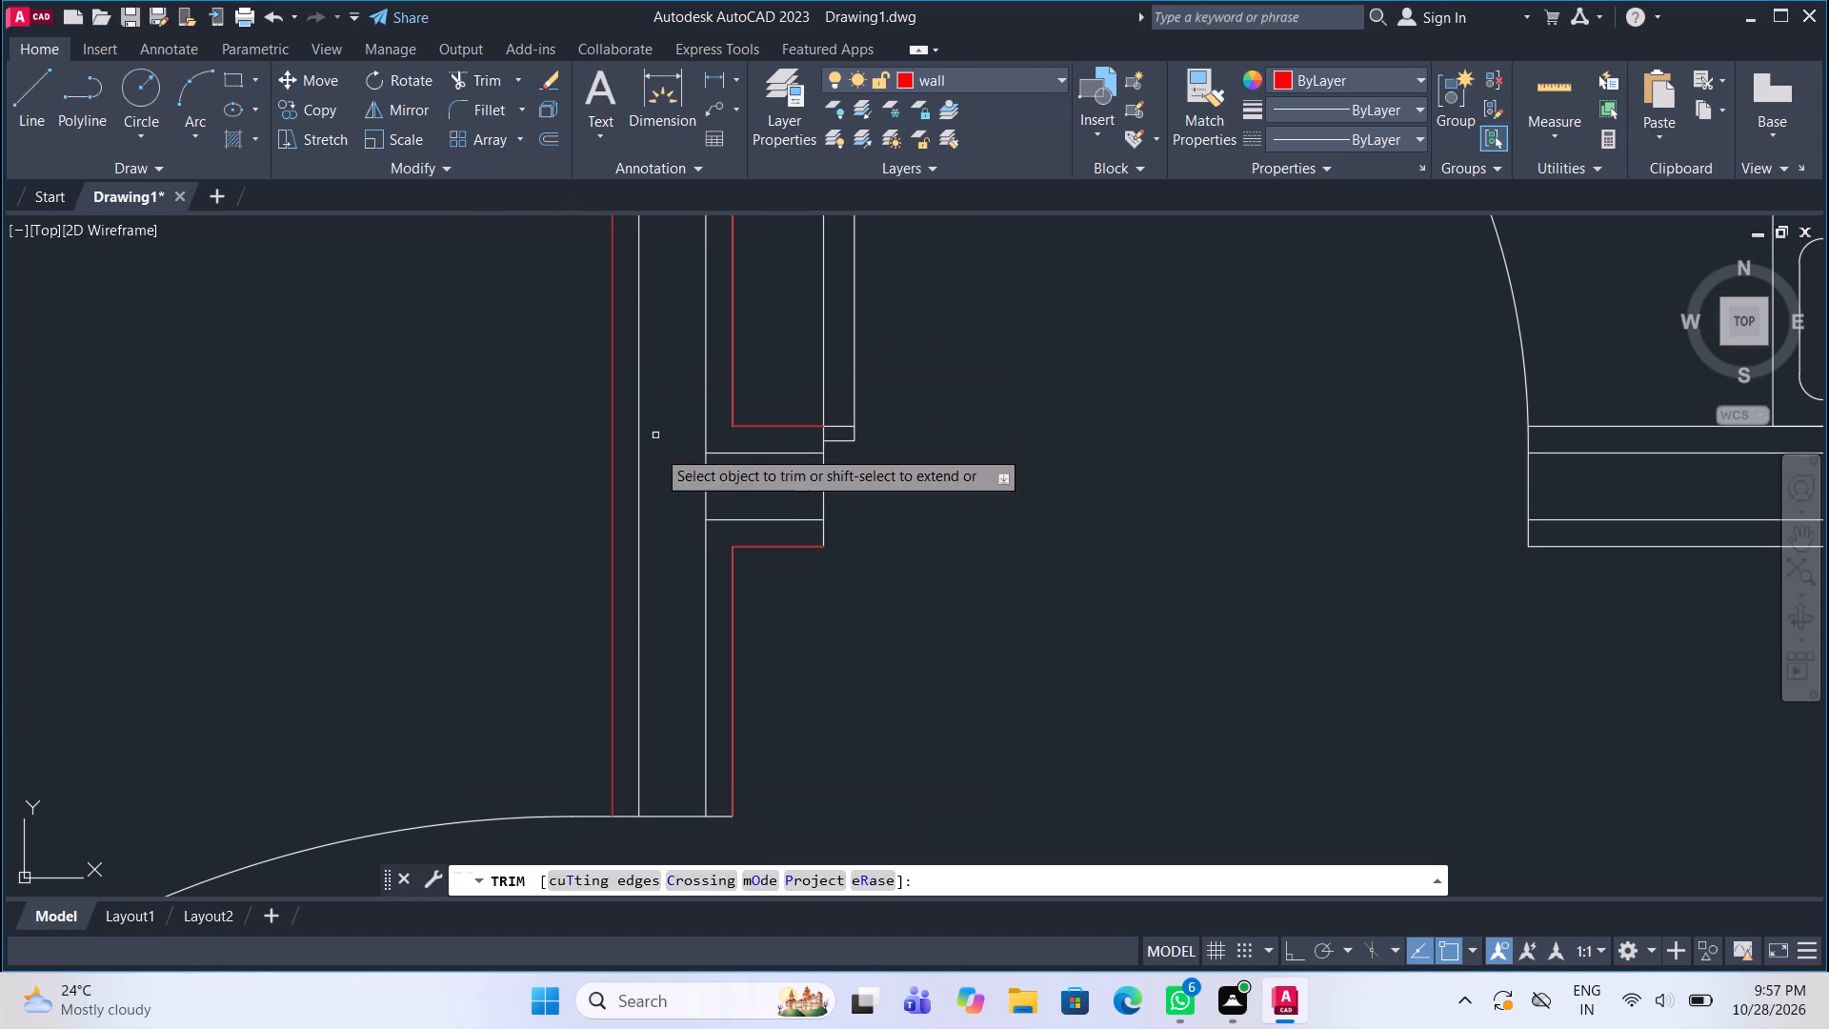
{"action": "left_click_drag", "start_coordinate": [694, 499], "coordinate": [713, 493]}
{"action": "scroll", "coordinate": [714, 494], "scroll_direction": "down", "scroll_amount": 3}
{"action": "key", "text": "Escape"}
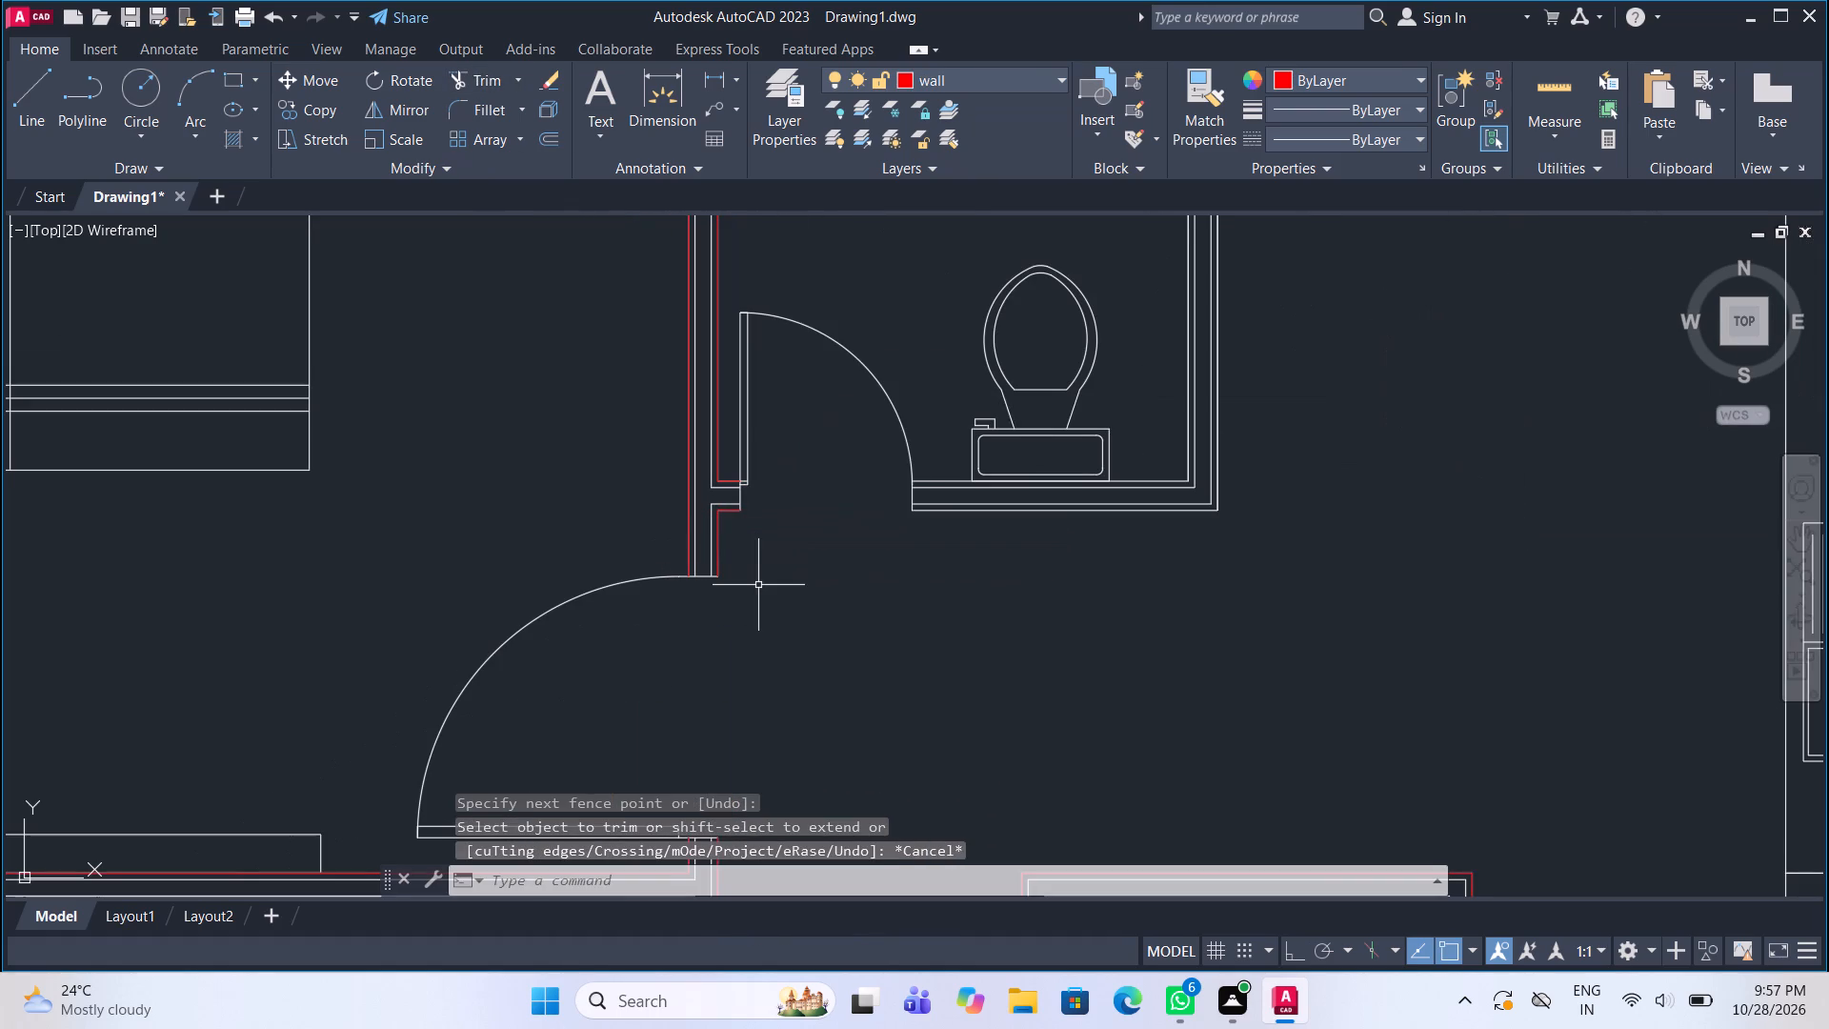
Draw the toilet room's outer wall face from the door jamb along the lower wall and up to the exterior wall.
{"action": "scroll", "coordinate": [759, 587], "scroll_direction": "down", "scroll_amount": 3}
{"action": "scroll", "coordinate": [913, 560], "scroll_direction": "up", "scroll_amount": 2}
{"action": "middle_click_drag", "start_coordinate": [913, 560], "coordinate": [864, 553]}
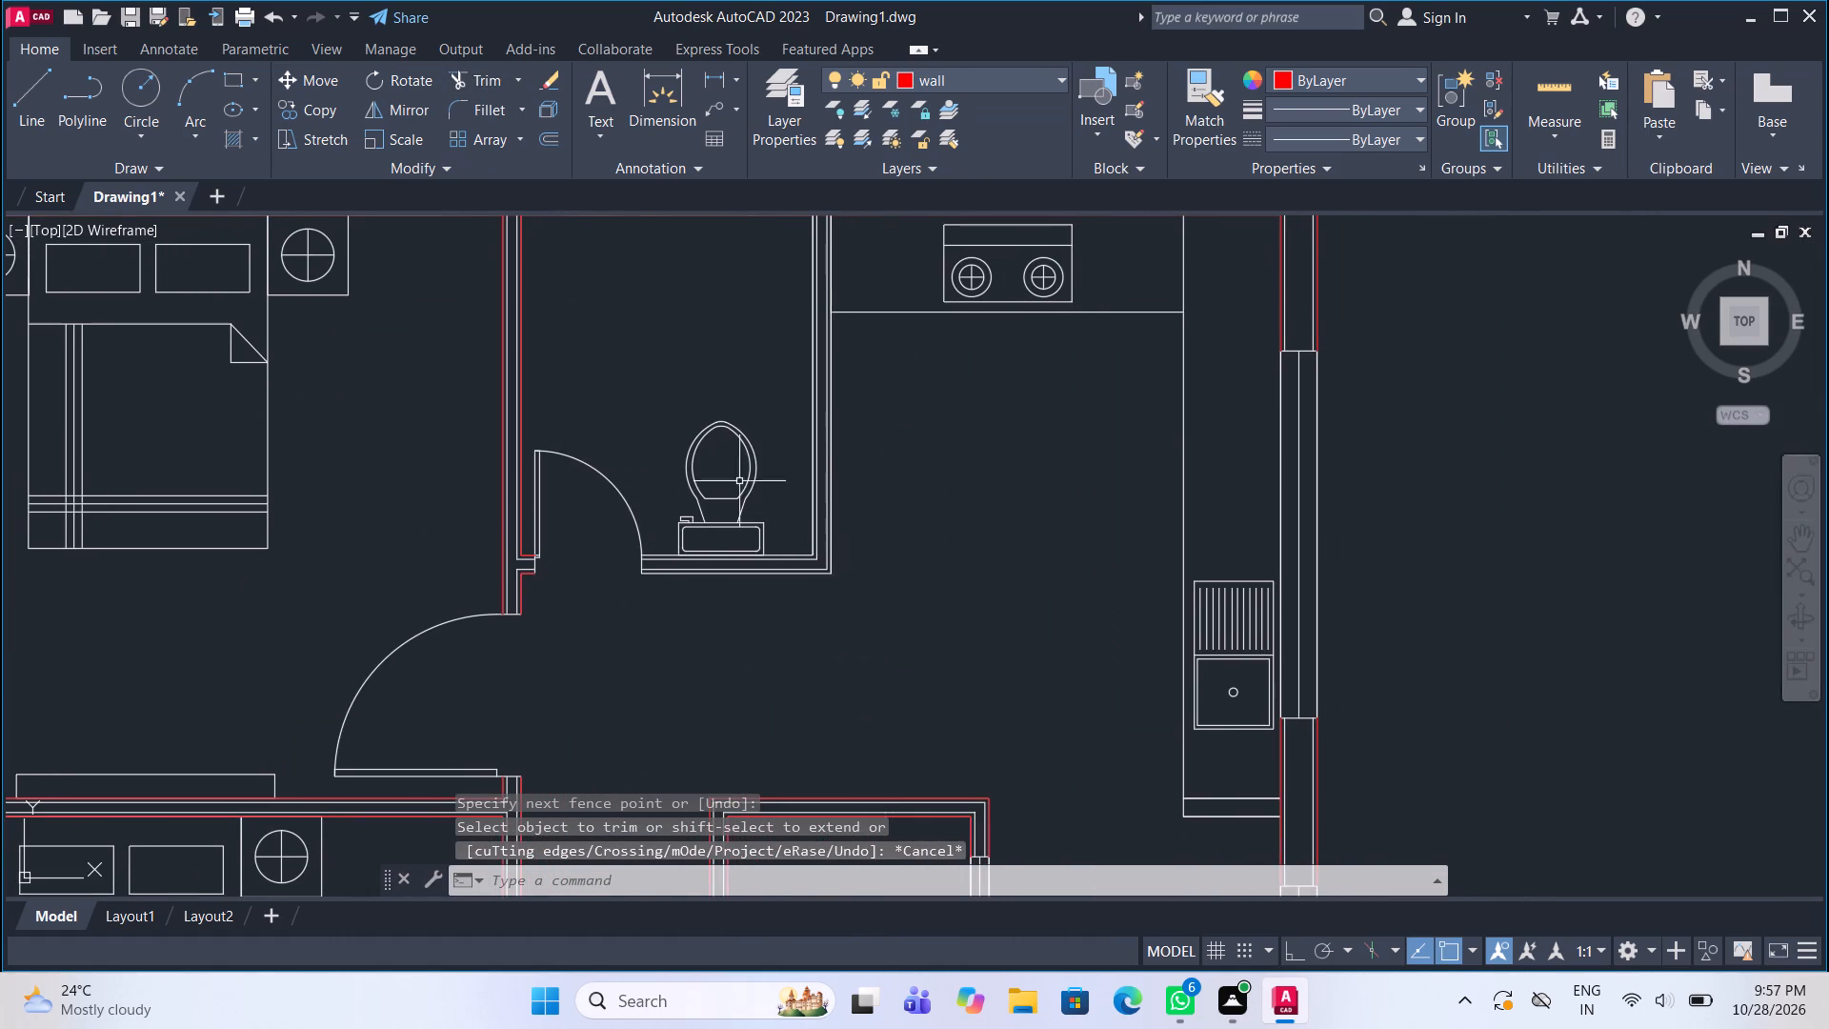
{"action": "left_click", "coordinate": [39, 115]}
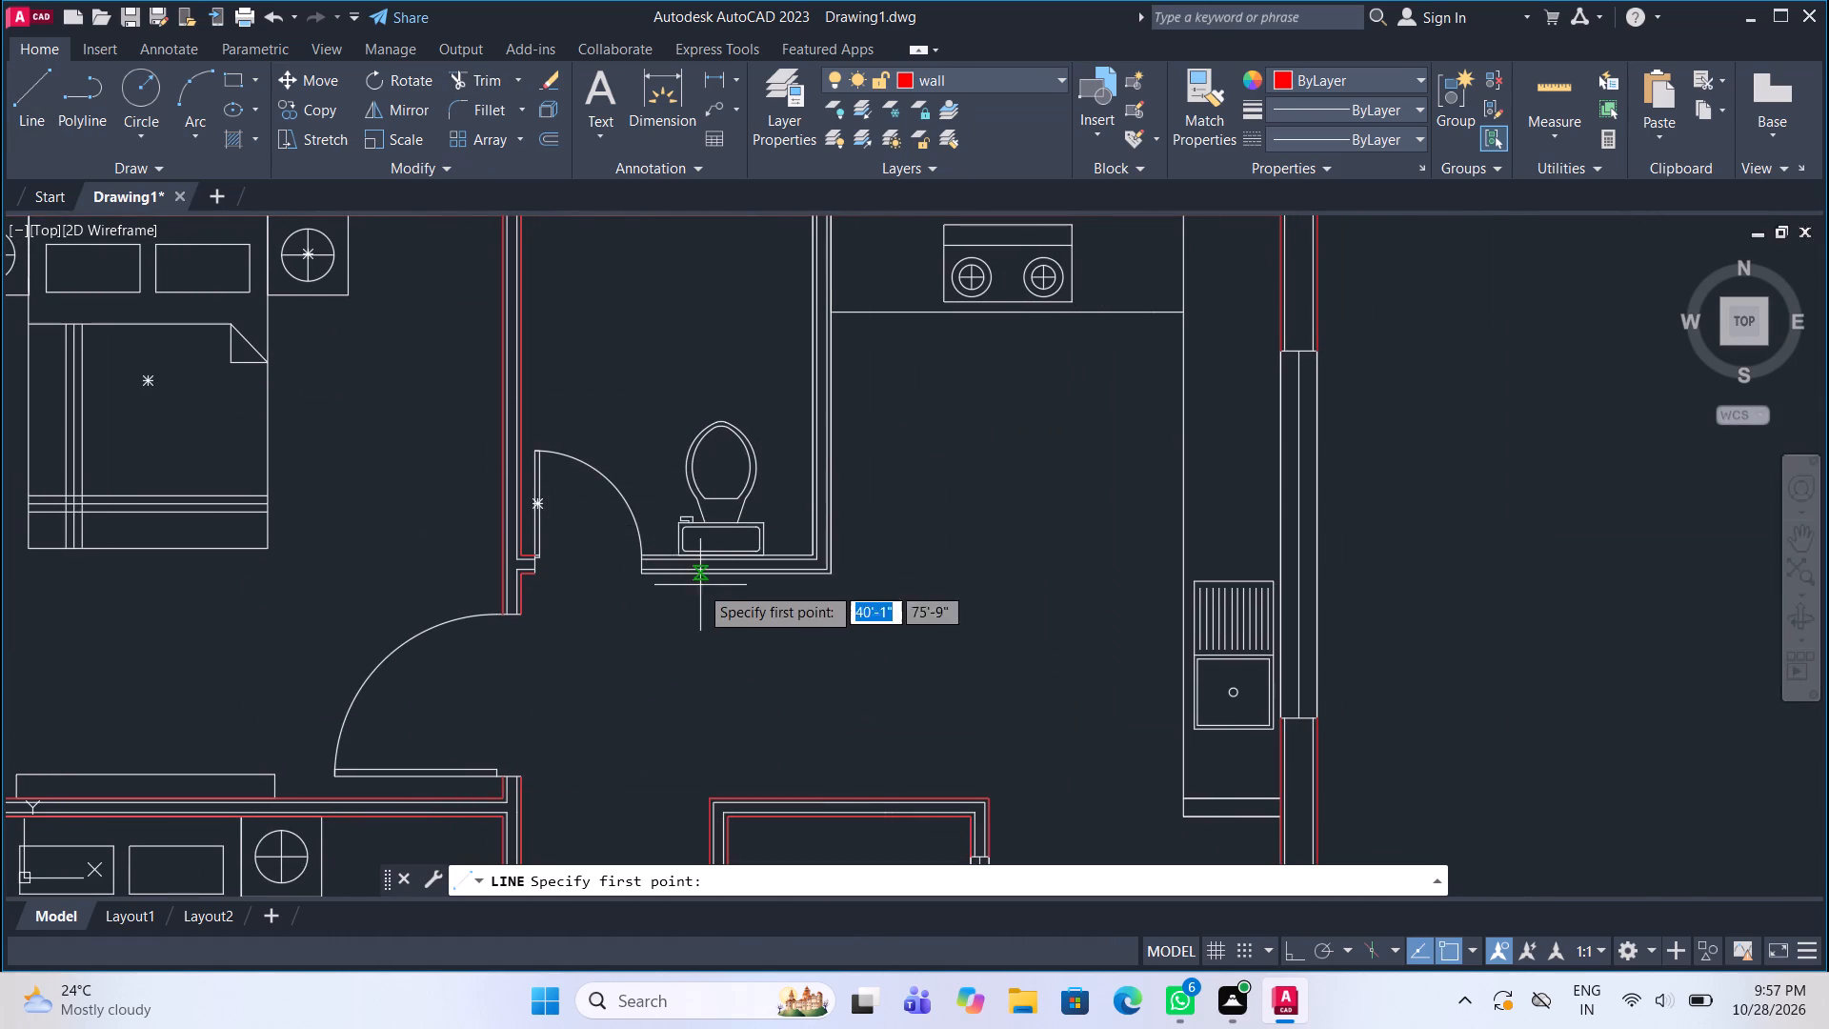
{"action": "scroll", "coordinate": [694, 585], "scroll_direction": "up", "scroll_amount": 3}
{"action": "left_click", "coordinate": [480, 553]}
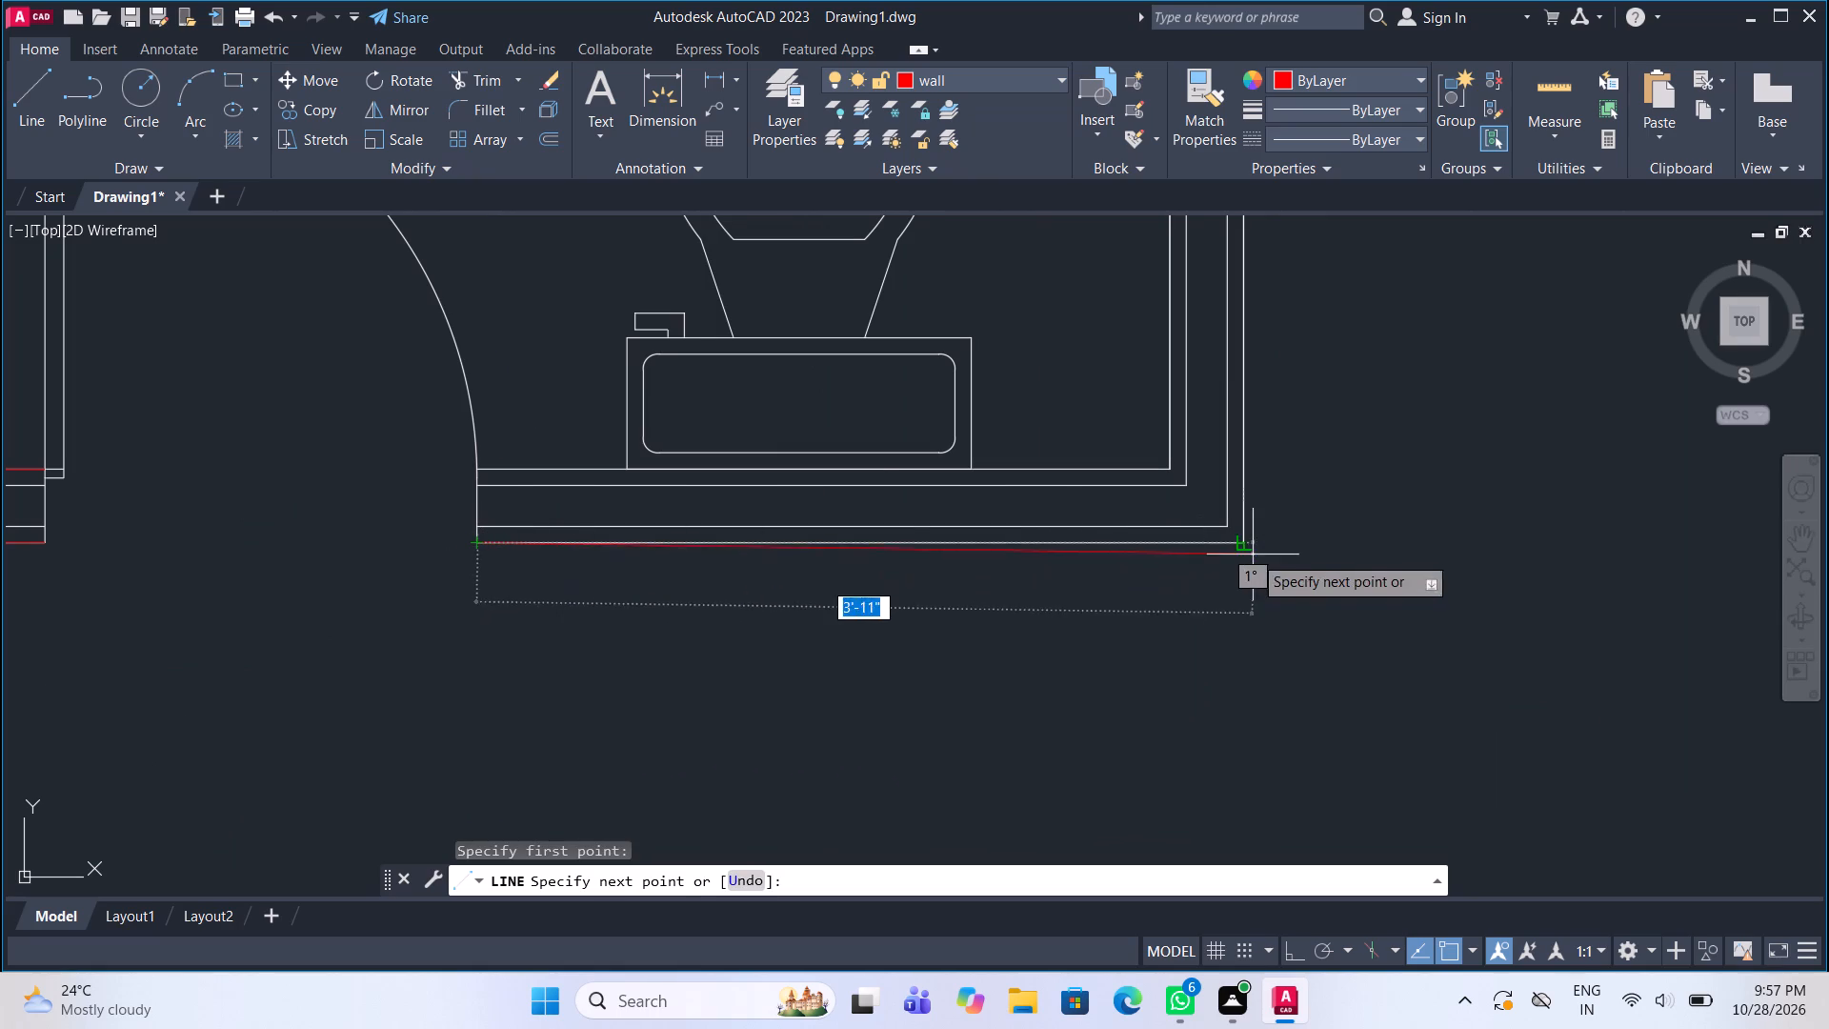
{"action": "left_click", "coordinate": [1240, 544]}
{"action": "scroll", "coordinate": [1126, 663], "scroll_direction": "down", "scroll_amount": 5}
{"action": "scroll", "coordinate": [1156, 494], "scroll_direction": "up", "scroll_amount": 5}
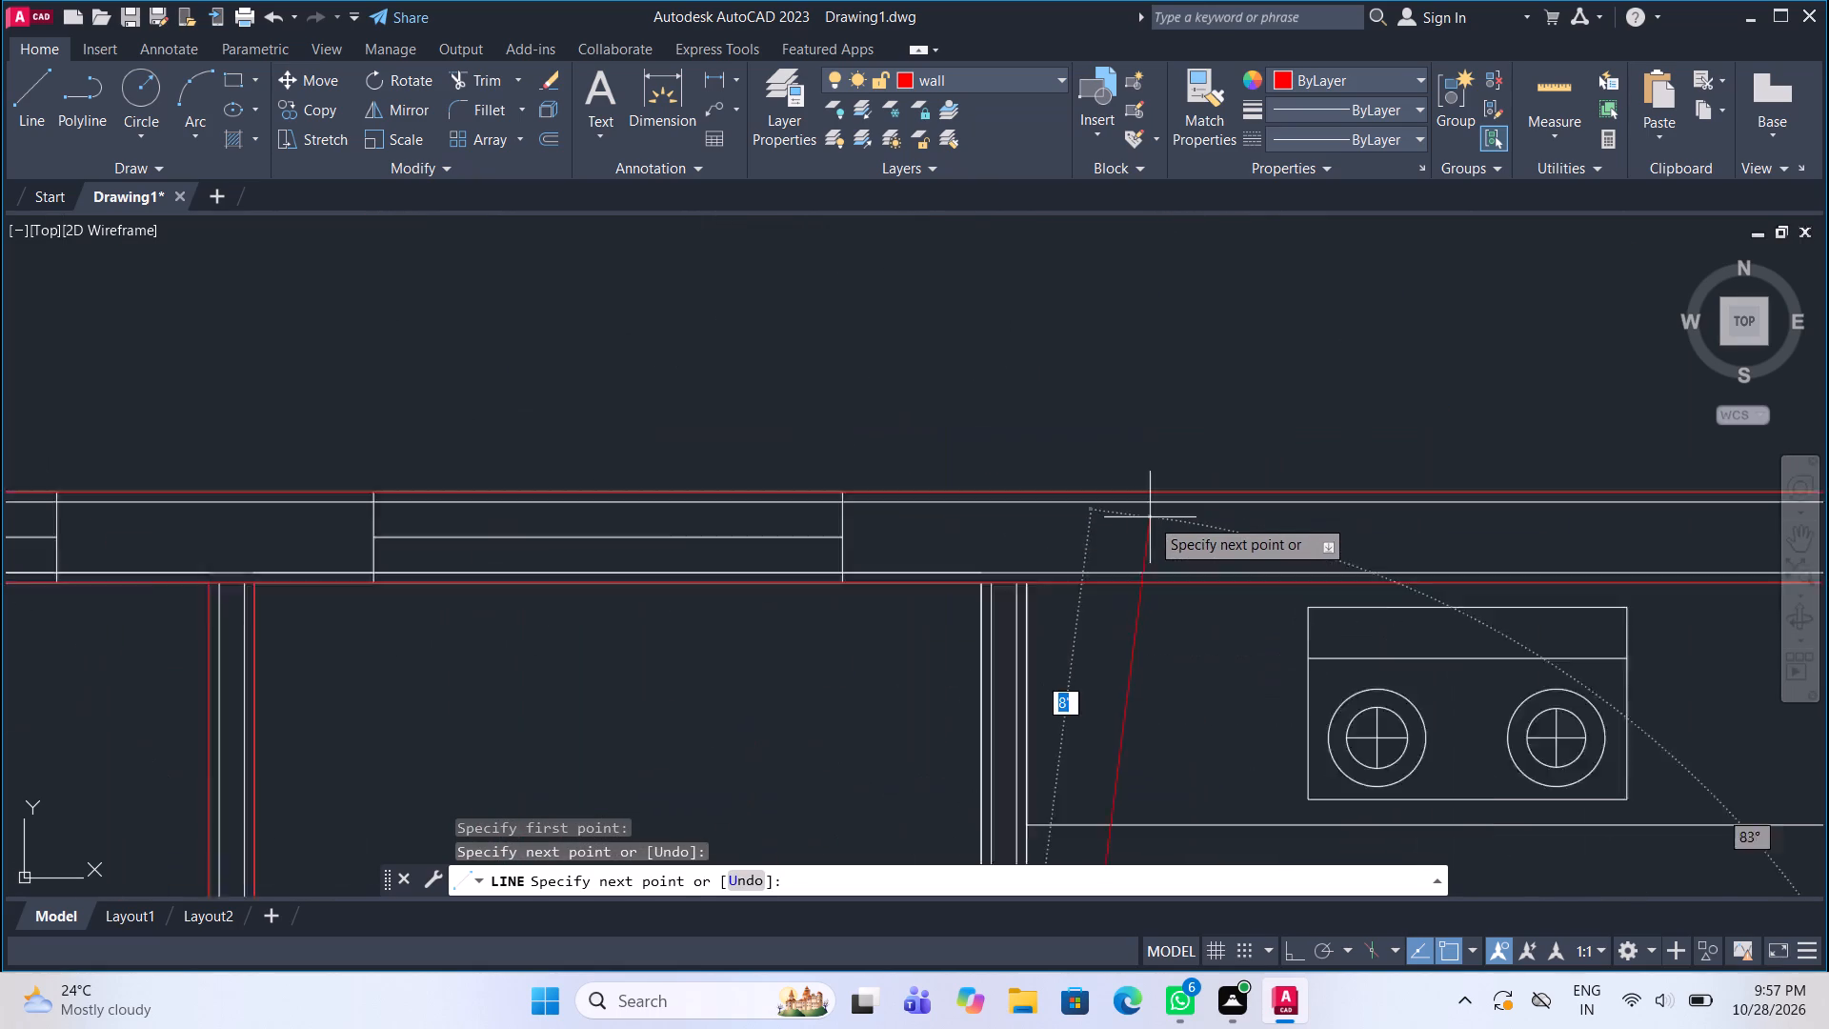
{"action": "left_click", "coordinate": [951, 617]}
{"action": "scroll", "coordinate": [947, 615], "scroll_direction": "down", "scroll_amount": 3}
{"action": "middle_click_drag", "start_coordinate": [945, 601], "coordinate": [920, 340]}
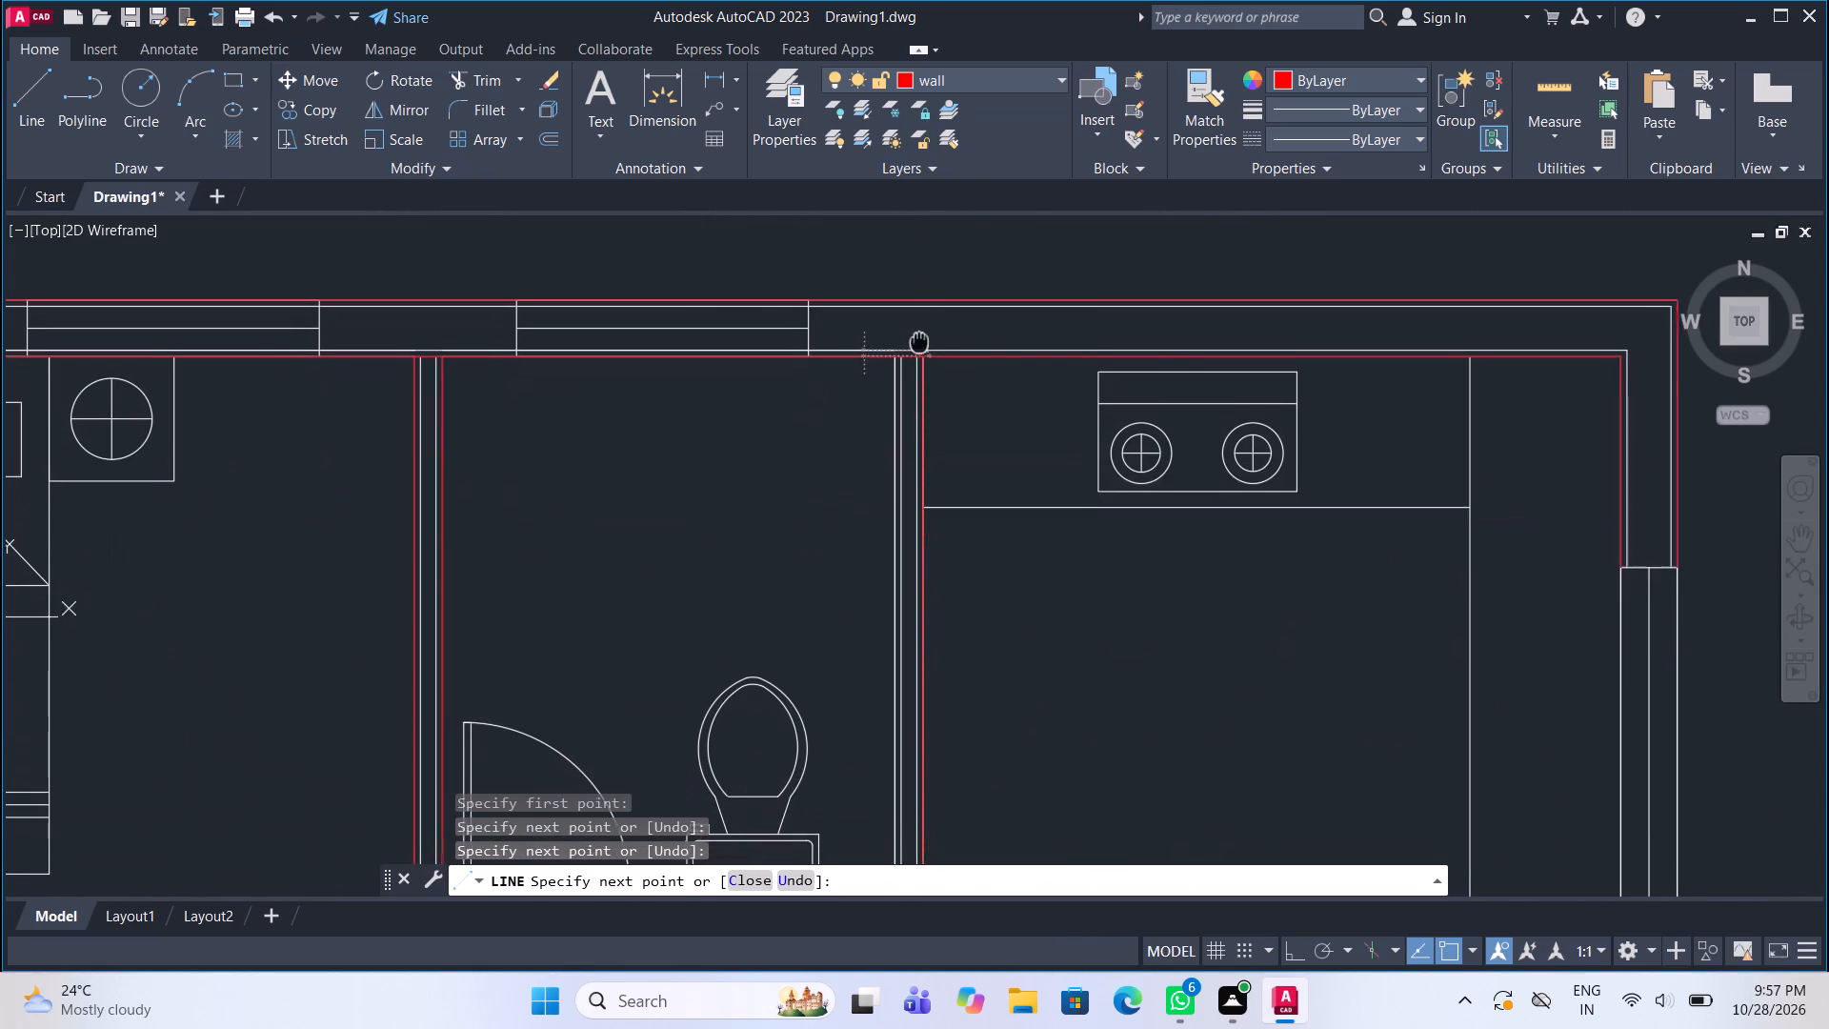
{"action": "middle_click_drag", "start_coordinate": [920, 340], "coordinate": [920, 339]}
Draw the toilet room's inner wall face from the exterior wall down to the corner and across to the door jamb.
{"action": "left_click", "coordinate": [30, 98]}
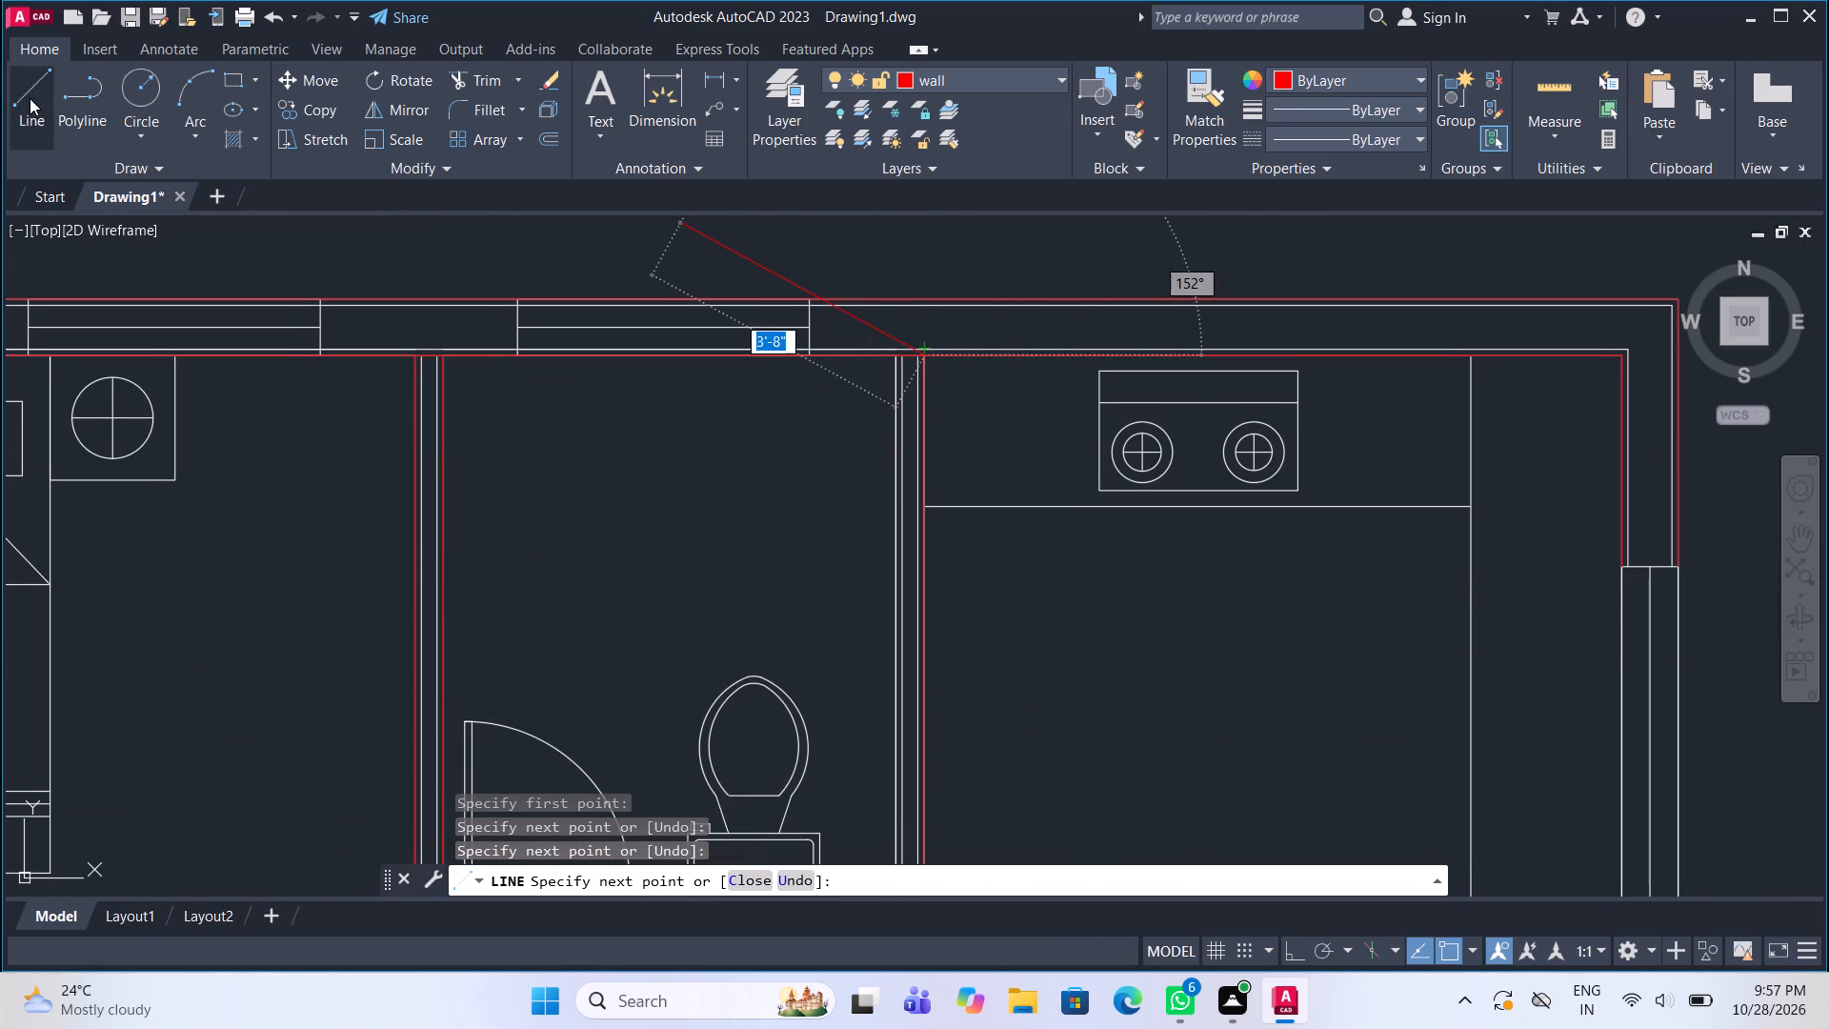
{"action": "scroll", "coordinate": [887, 355], "scroll_direction": "up", "scroll_amount": 3}
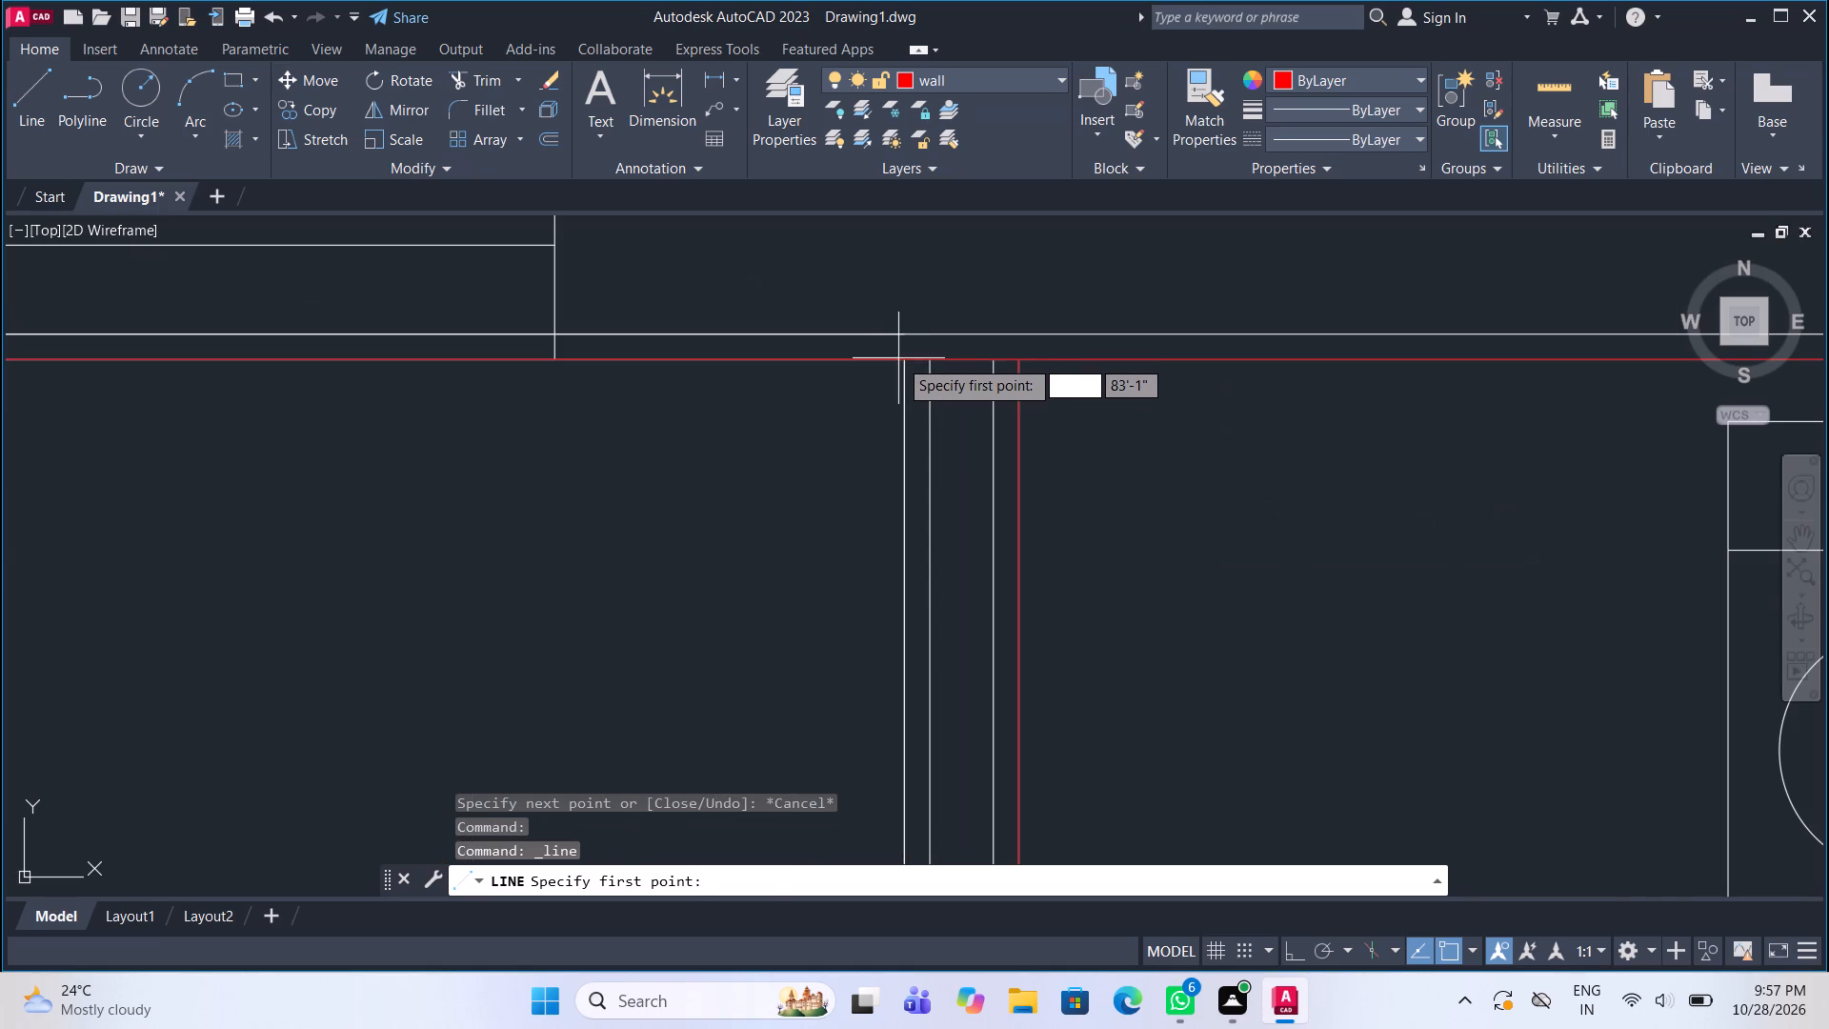
{"action": "left_click", "coordinate": [898, 358]}
{"action": "scroll", "coordinate": [891, 346], "scroll_direction": "down", "scroll_amount": 4}
{"action": "scroll", "coordinate": [894, 697], "scroll_direction": "up", "scroll_amount": 4}
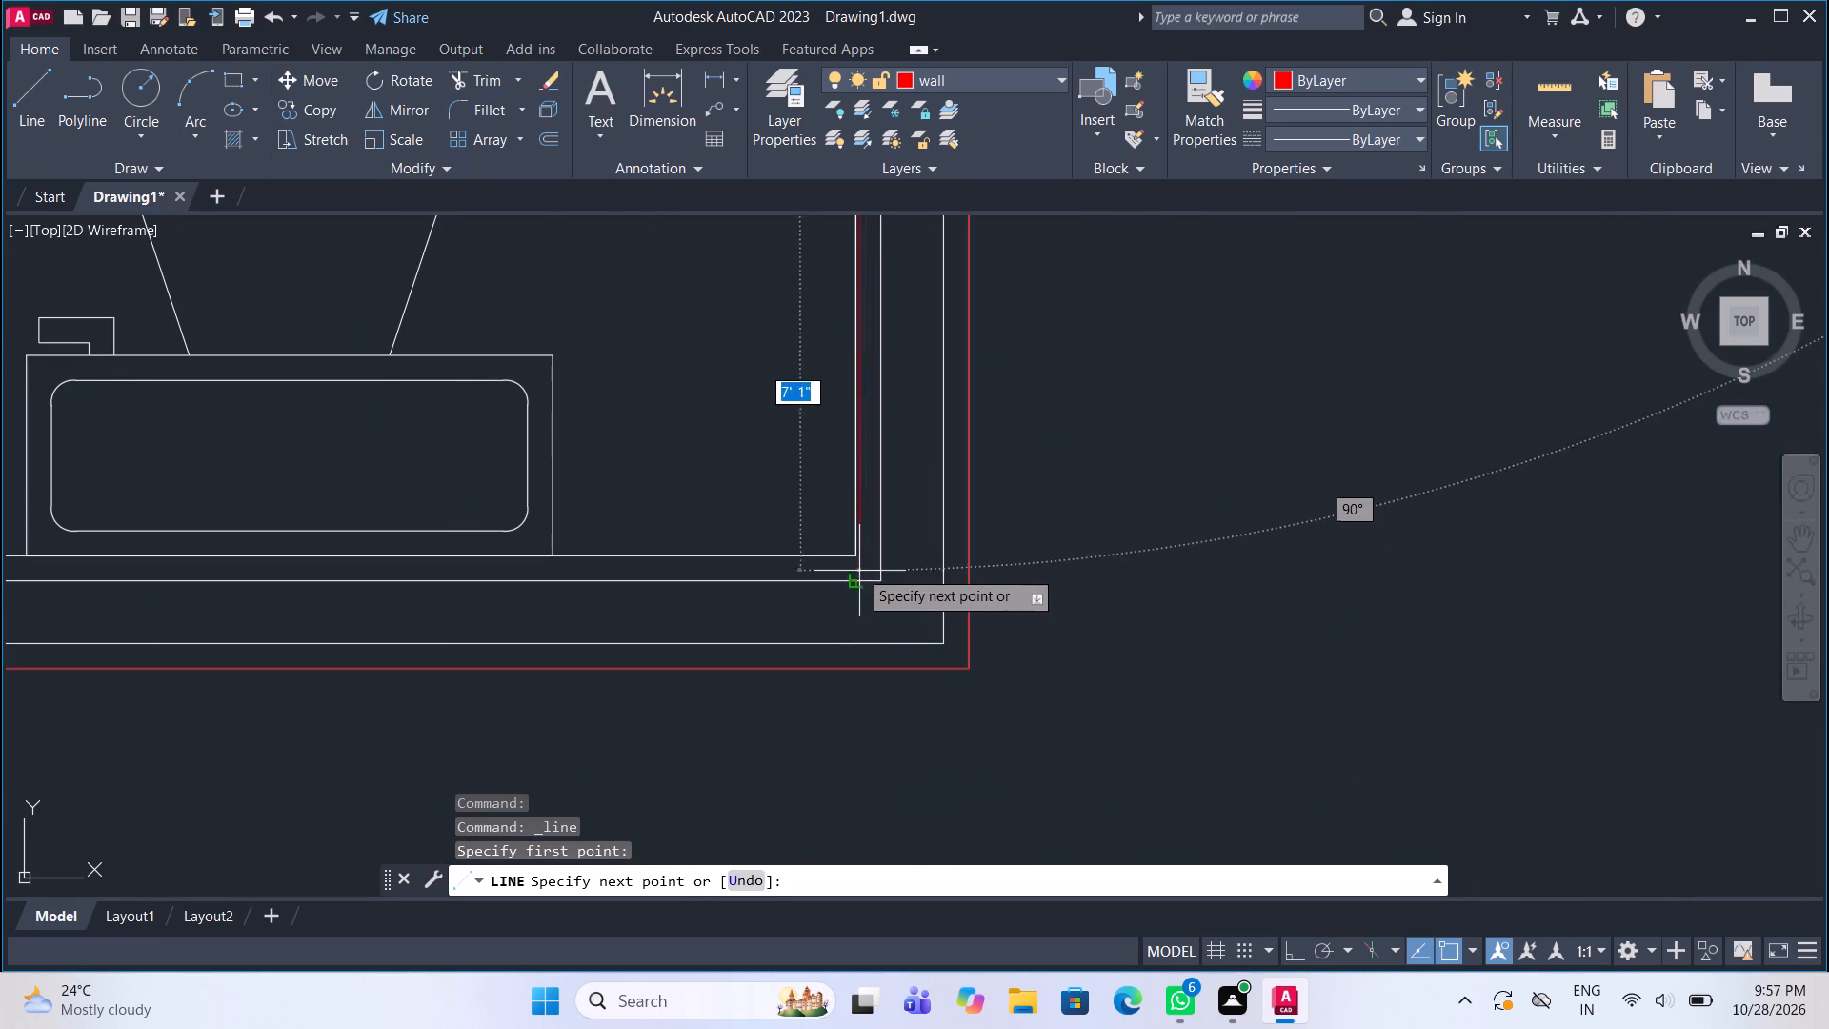
{"action": "left_click", "coordinate": [851, 556]}
{"action": "scroll", "coordinate": [851, 556], "scroll_direction": "down", "scroll_amount": 4}
{"action": "scroll", "coordinate": [552, 562], "scroll_direction": "up", "scroll_amount": 3}
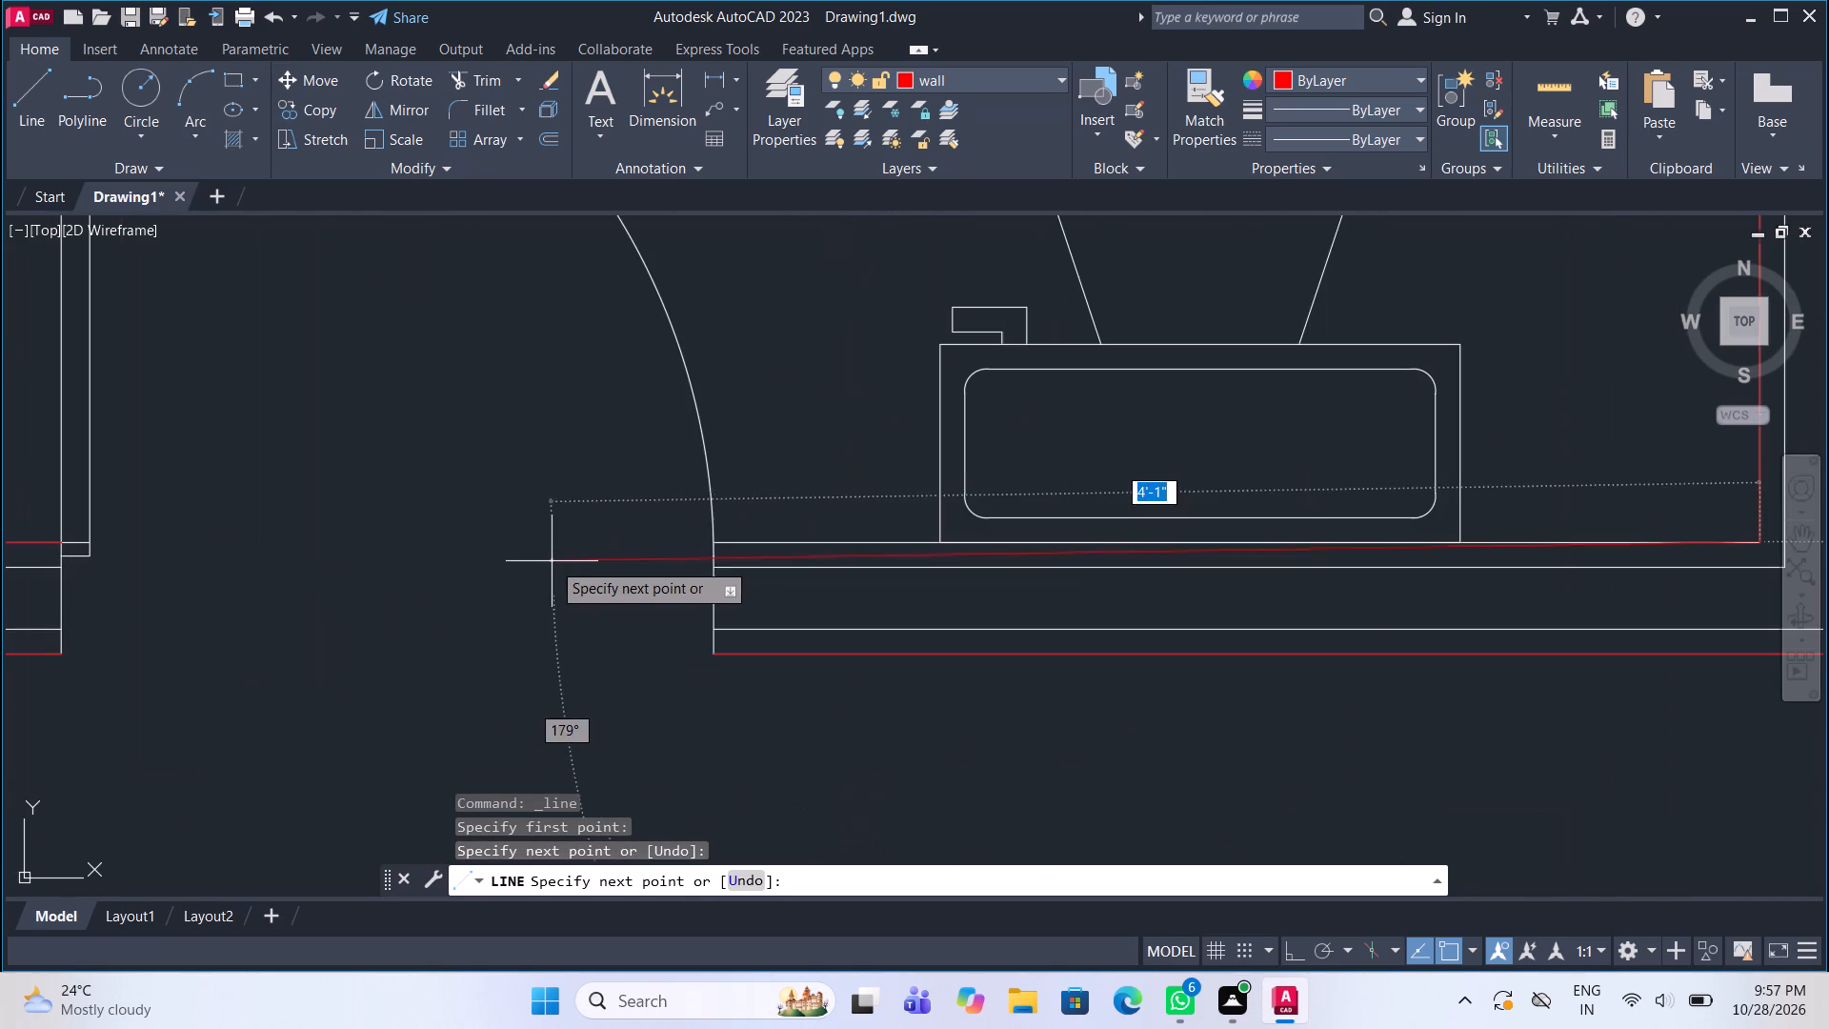
{"action": "left_click", "coordinate": [708, 543]}
{"action": "scroll", "coordinate": [617, 555], "scroll_direction": "down", "scroll_amount": 4}
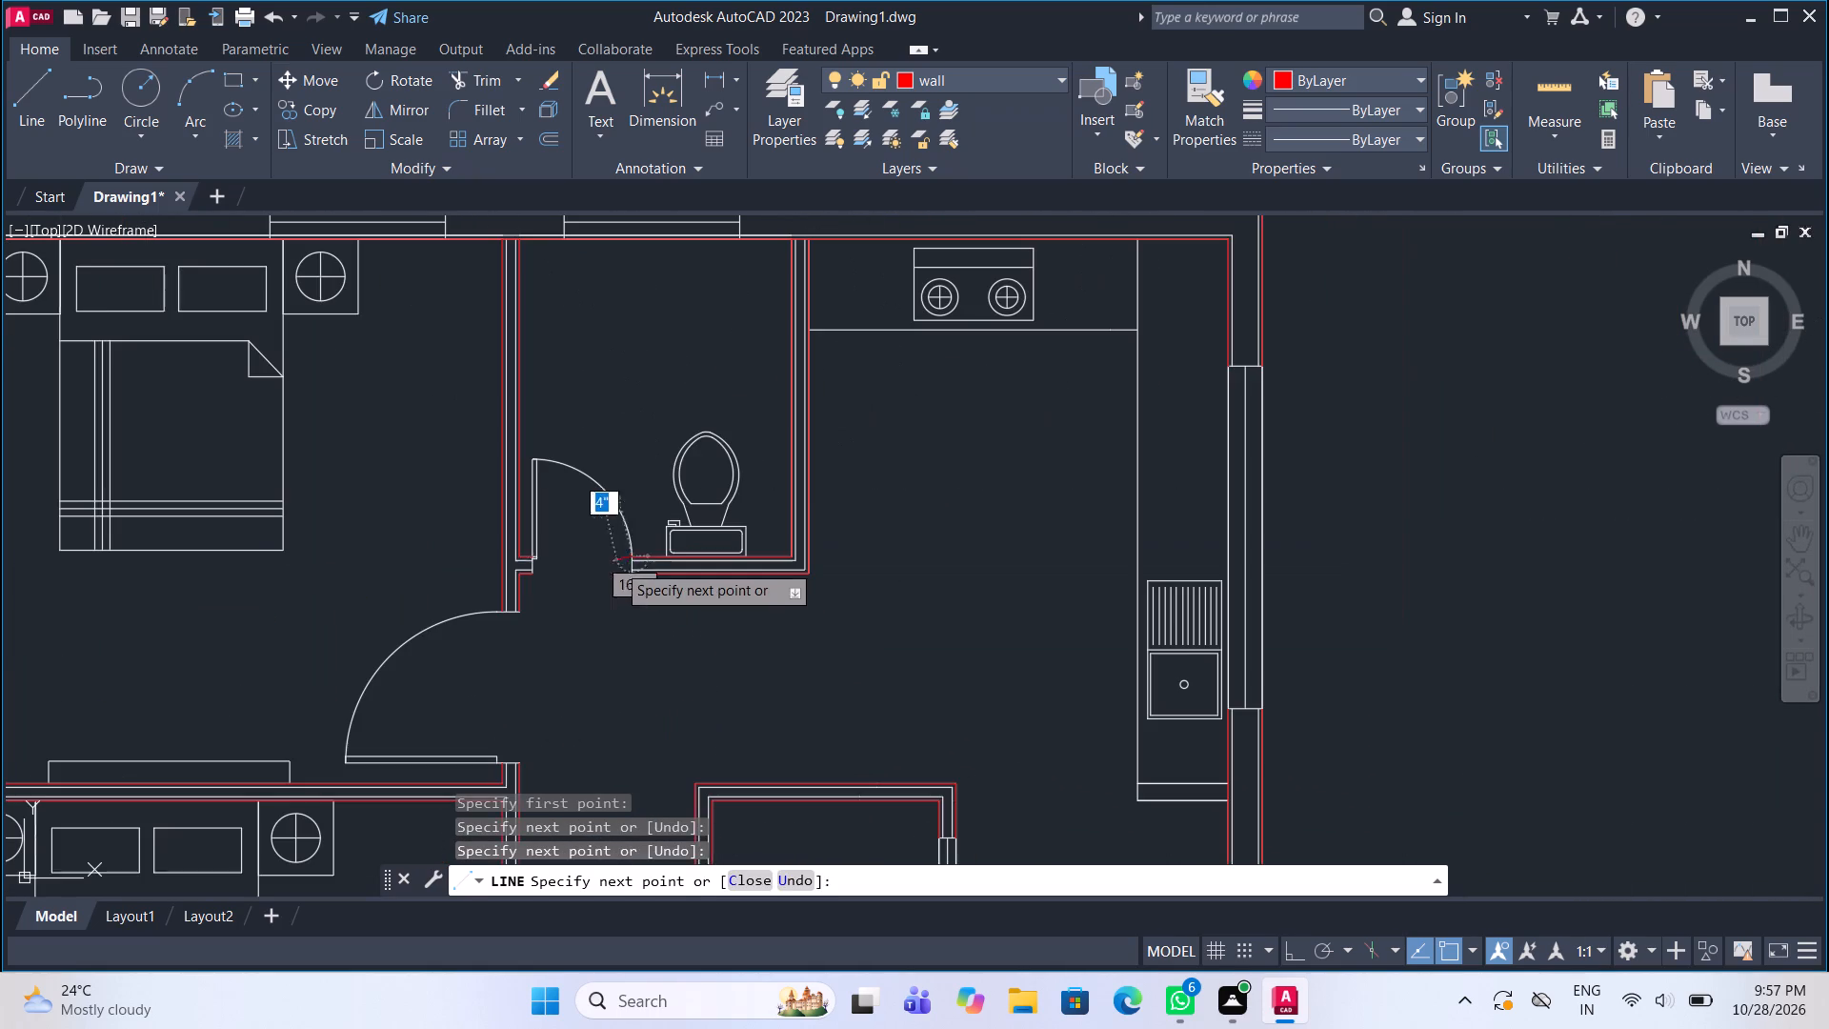
{"action": "key", "text": "Escape"}
Examine the whole floor plan for wall faces and window openings that still need work.
{"action": "scroll", "coordinate": [654, 593], "scroll_direction": "down", "scroll_amount": 2}
{"action": "middle_click_drag", "start_coordinate": [733, 609], "coordinate": [780, 440]}
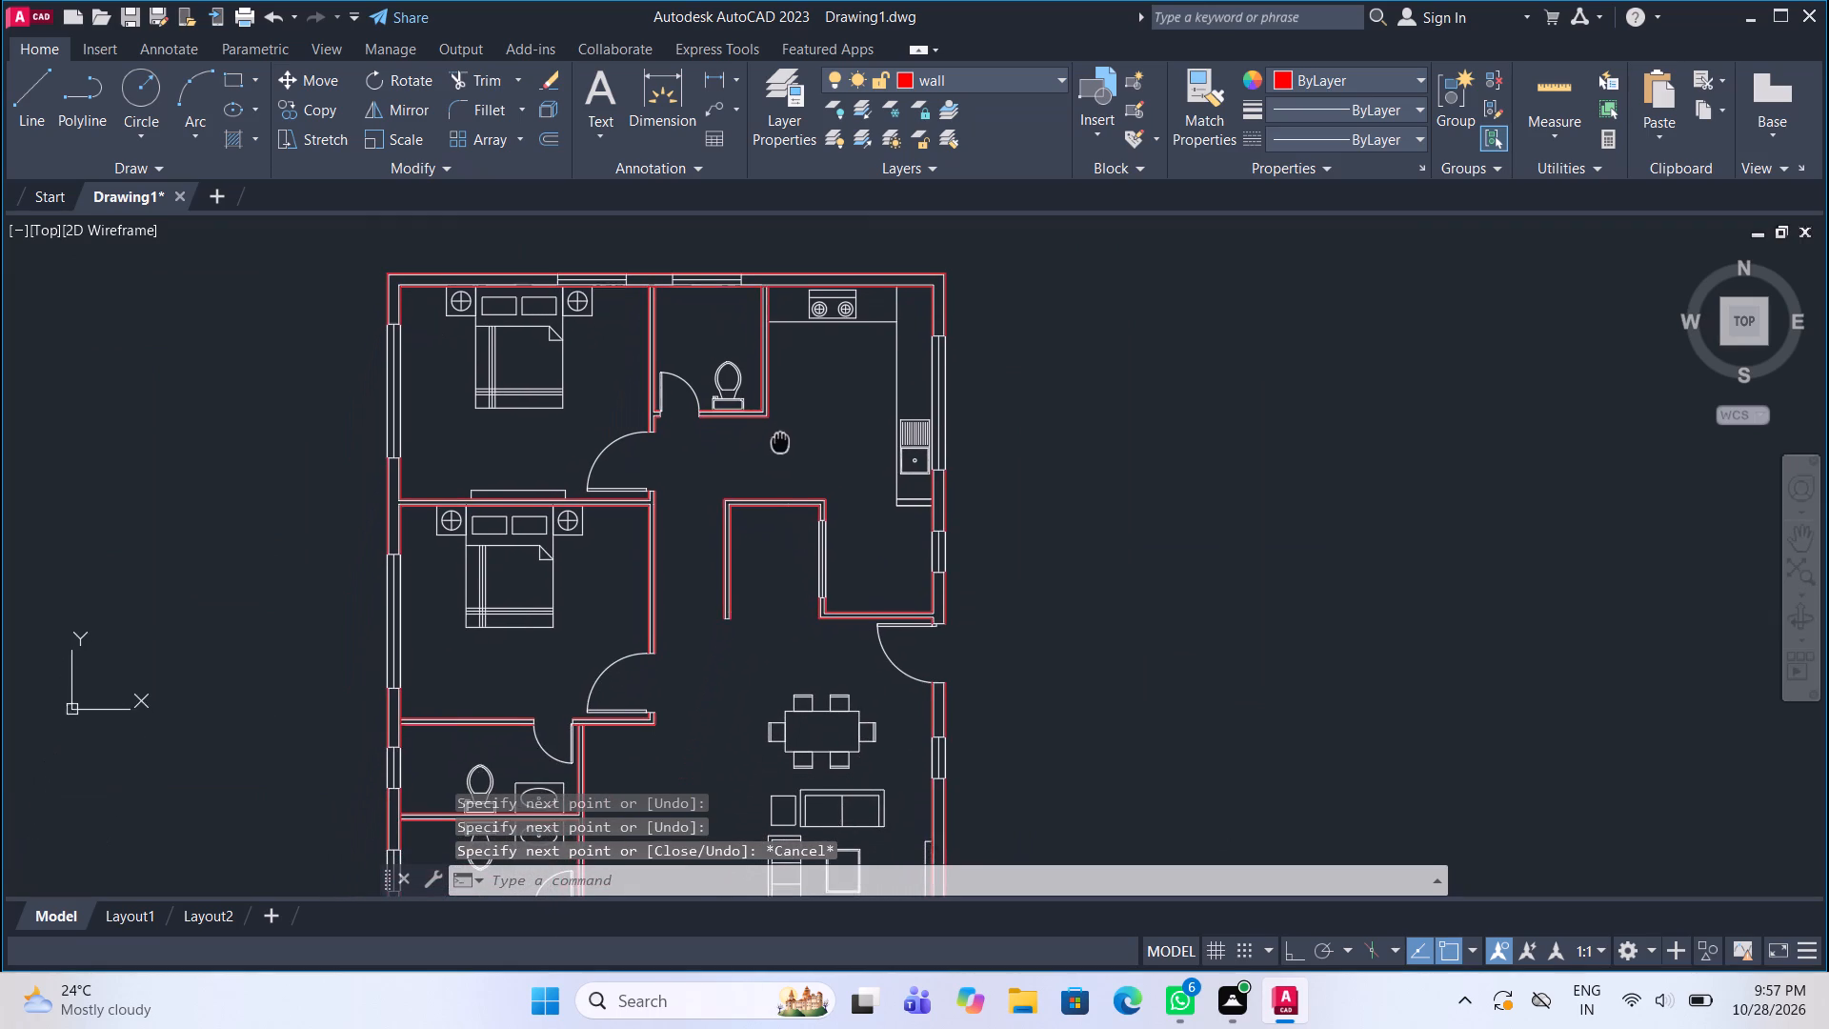
{"action": "middle_click_drag", "start_coordinate": [780, 440], "coordinate": [780, 439]}
{"action": "middle_click_drag", "start_coordinate": [754, 677], "coordinate": [779, 393]}
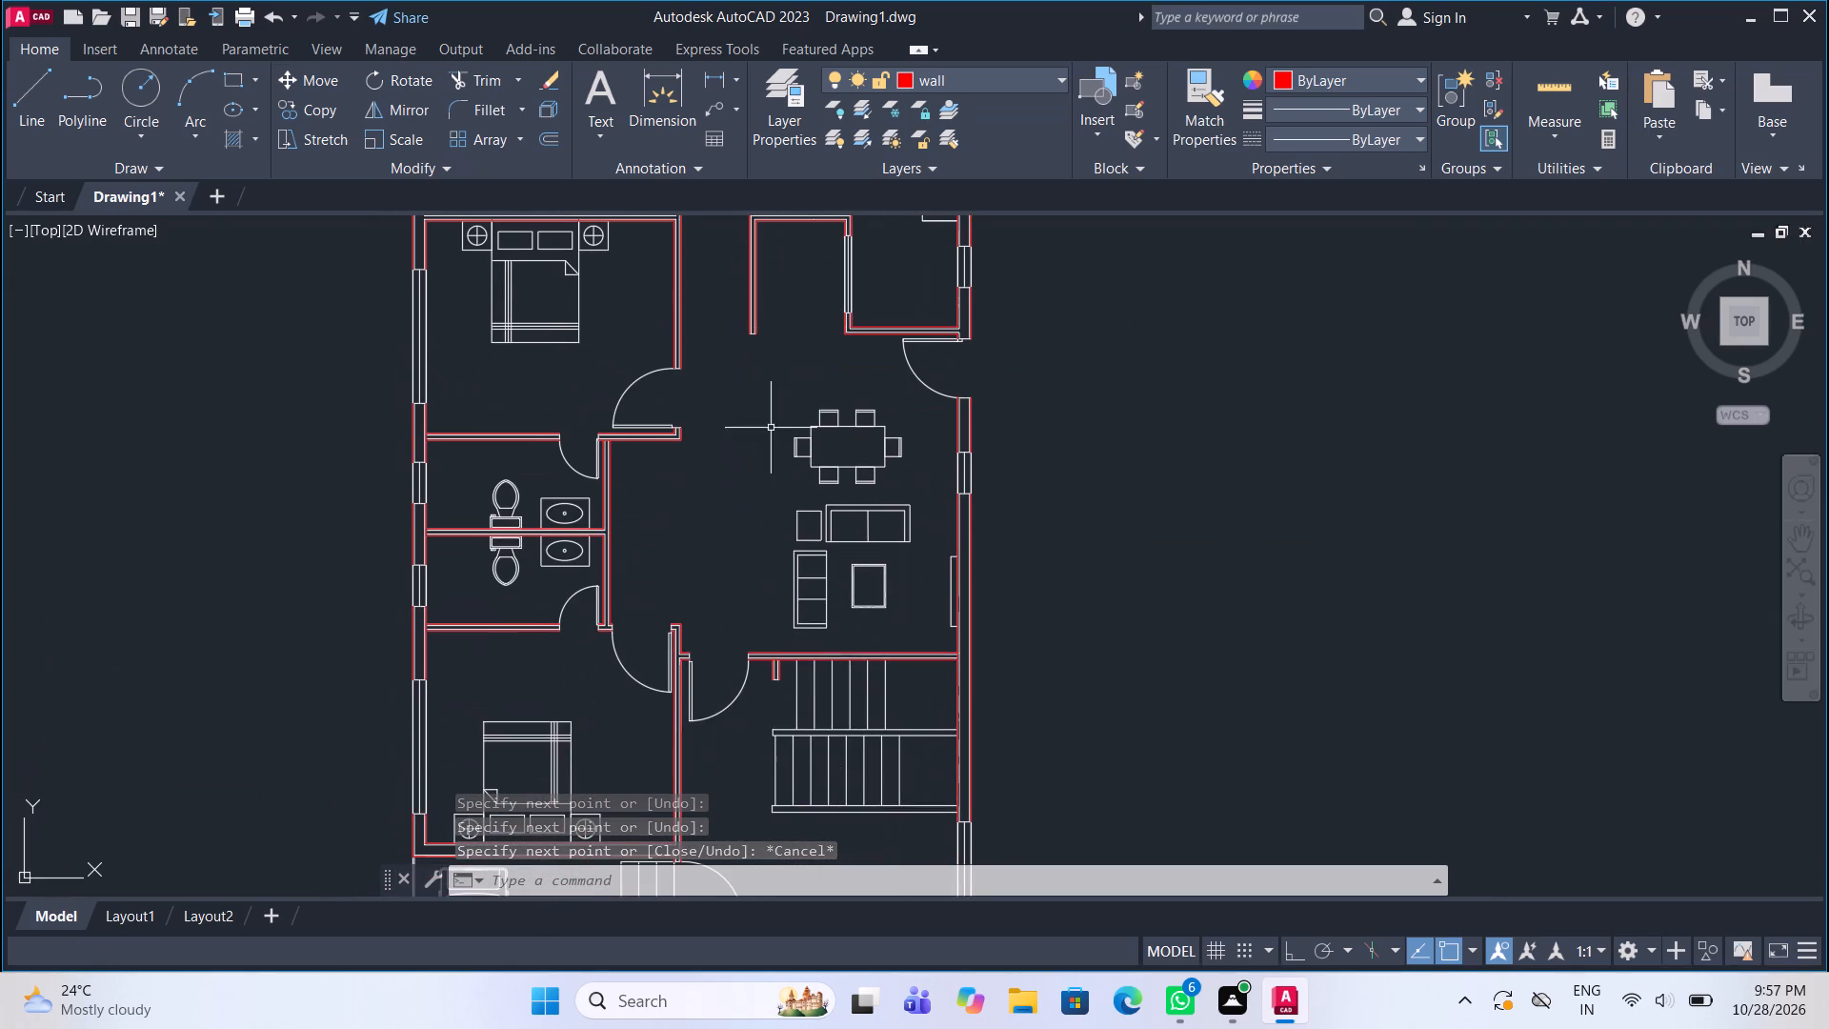
{"action": "middle_click_drag", "start_coordinate": [748, 618], "coordinate": [774, 336]}
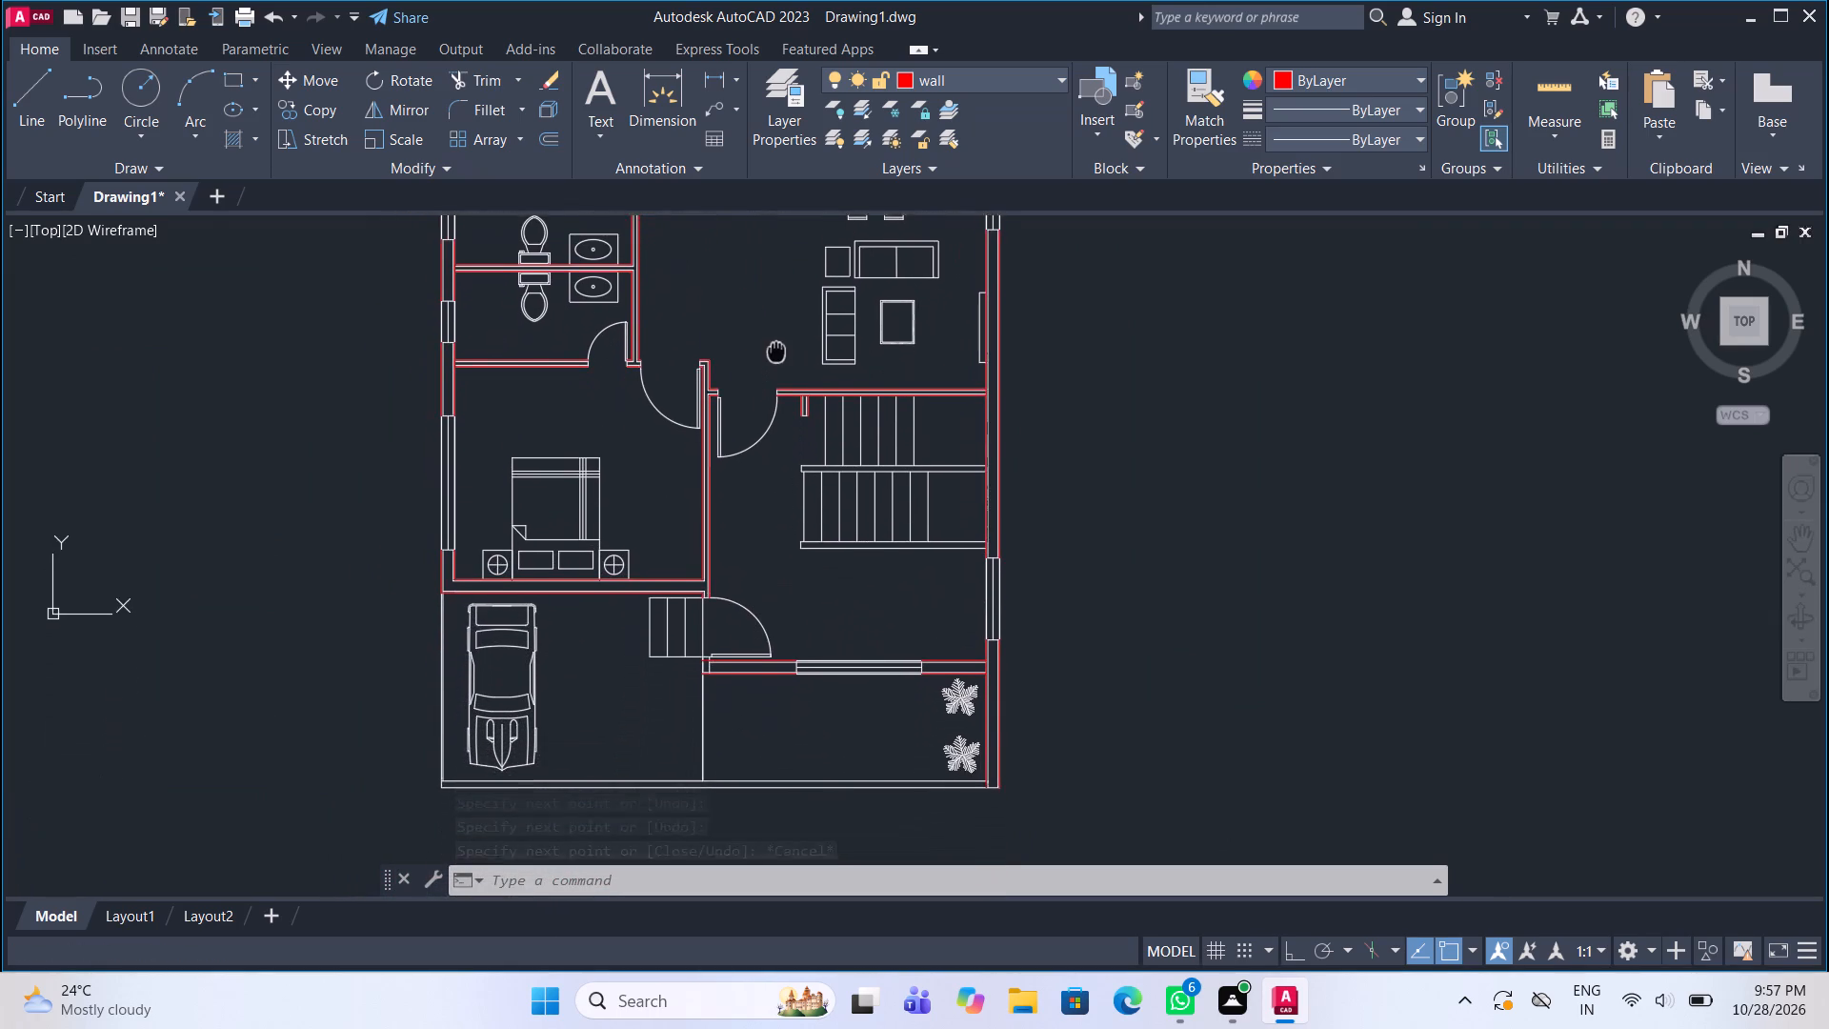
{"action": "middle_click_drag", "start_coordinate": [774, 336], "coordinate": [777, 791]}
{"action": "middle_click_drag", "start_coordinate": [655, 491], "coordinate": [656, 593]}
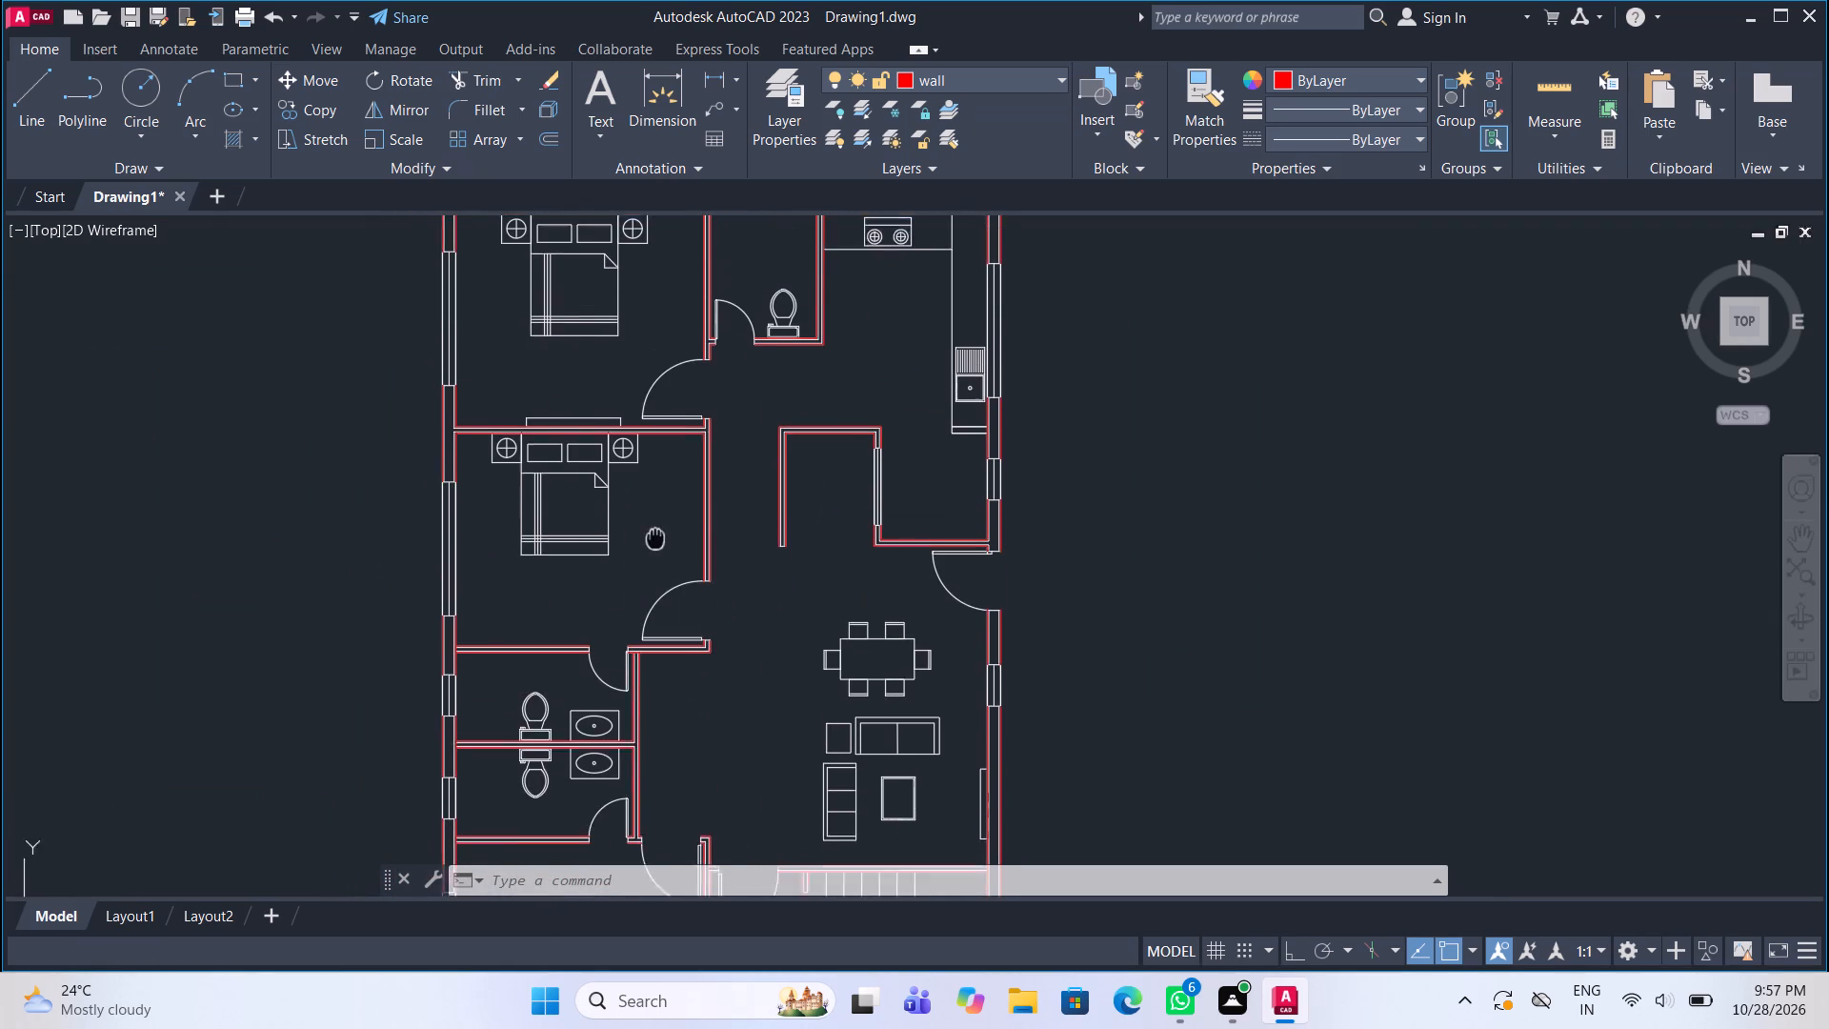
{"action": "middle_click_drag", "start_coordinate": [656, 593], "coordinate": [665, 639]}
{"action": "scroll", "coordinate": [512, 301], "scroll_direction": "up", "scroll_amount": 4}
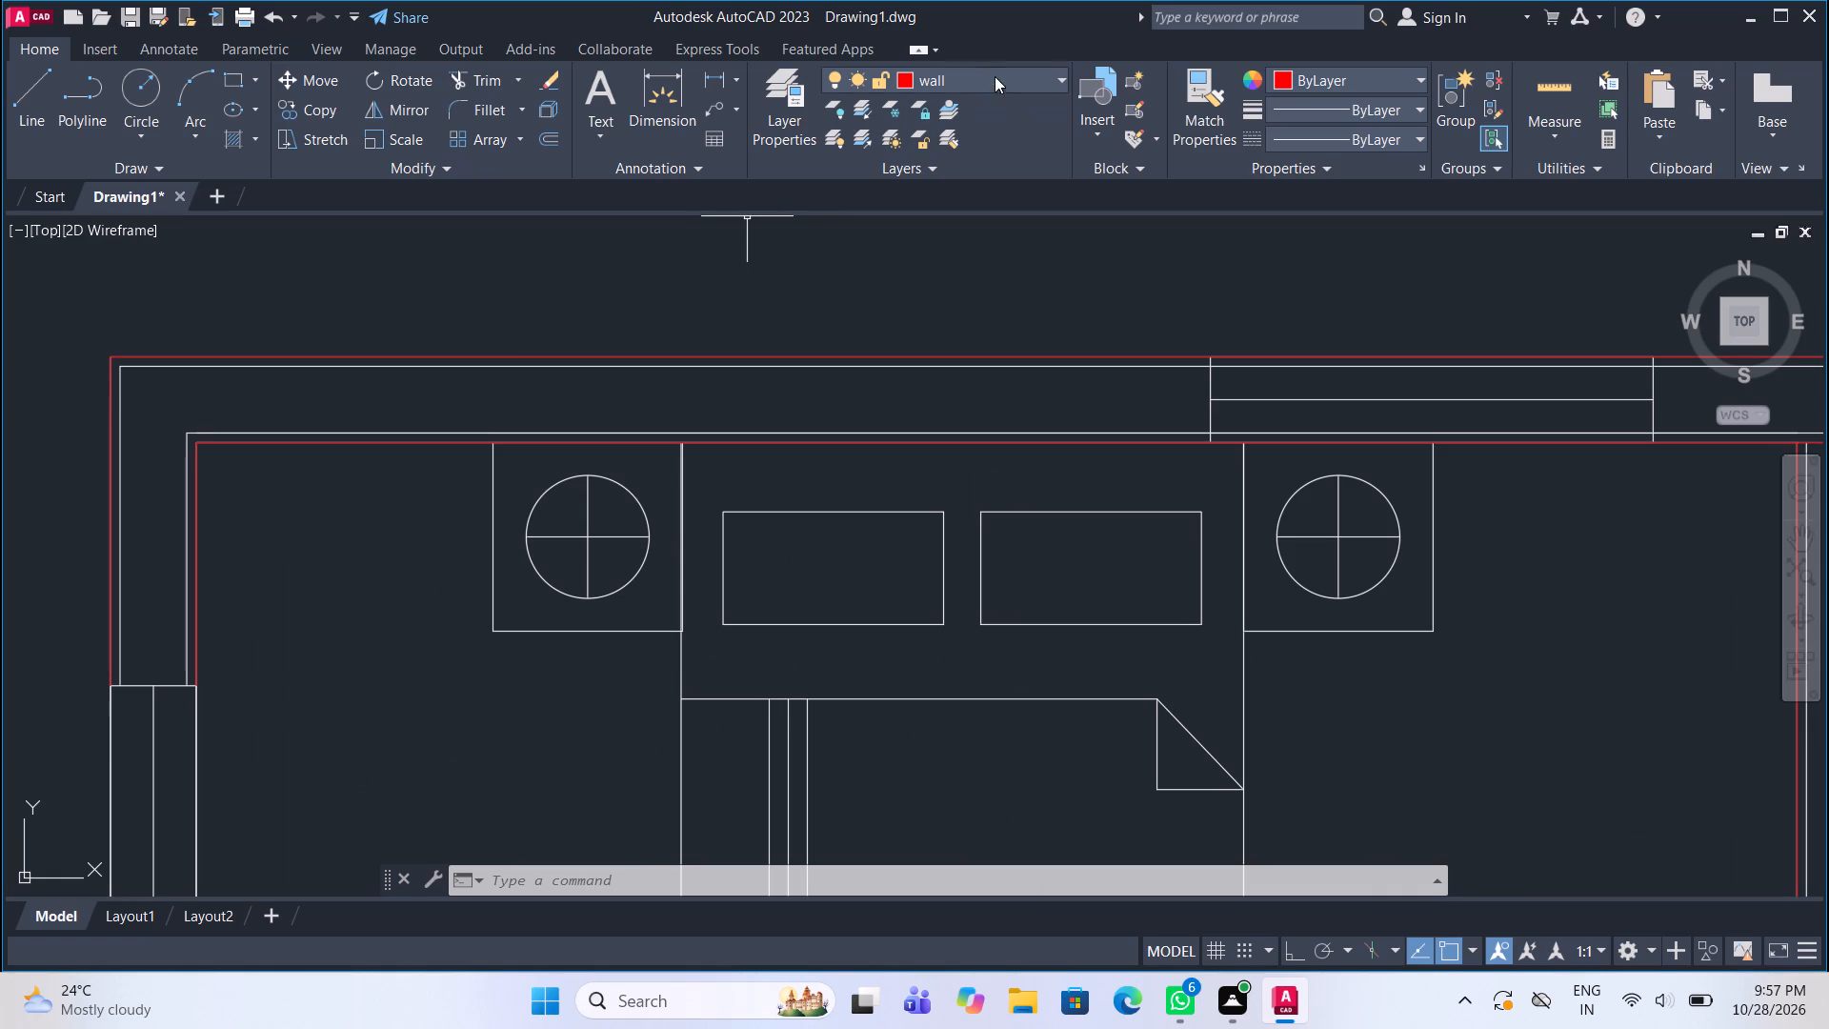
{"action": "scroll", "coordinate": [544, 411], "scroll_direction": "down", "scroll_amount": 4}
{"action": "scroll", "coordinate": [766, 417], "scroll_direction": "up", "scroll_amount": 3}
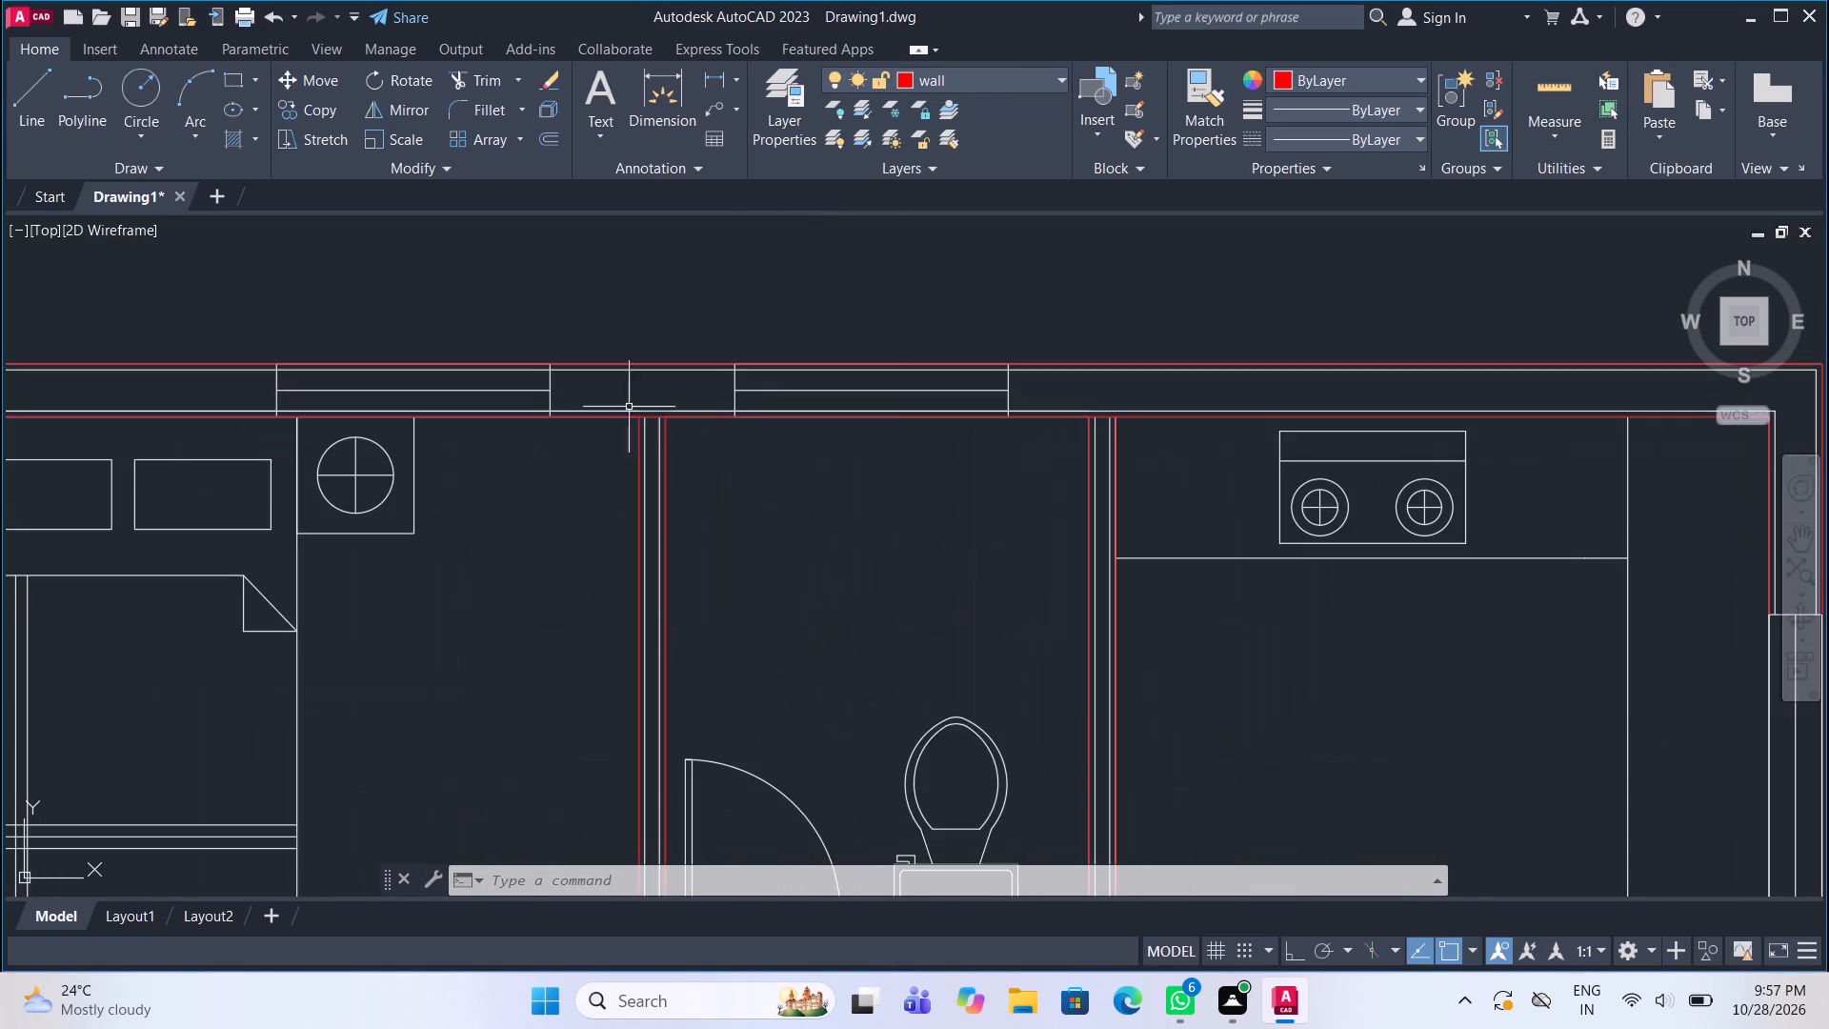
Trim the white inner wall lines running through the two windows in the exterior wall above the bedroom and toilet.
{"action": "scroll", "coordinate": [450, 363], "scroll_direction": "up", "scroll_amount": 1}
{"action": "middle_click_drag", "start_coordinate": [450, 363], "coordinate": [611, 396]}
{"action": "scroll", "coordinate": [512, 414], "scroll_direction": "up", "scroll_amount": 1}
{"action": "middle_click_drag", "start_coordinate": [514, 416], "coordinate": [521, 420]}
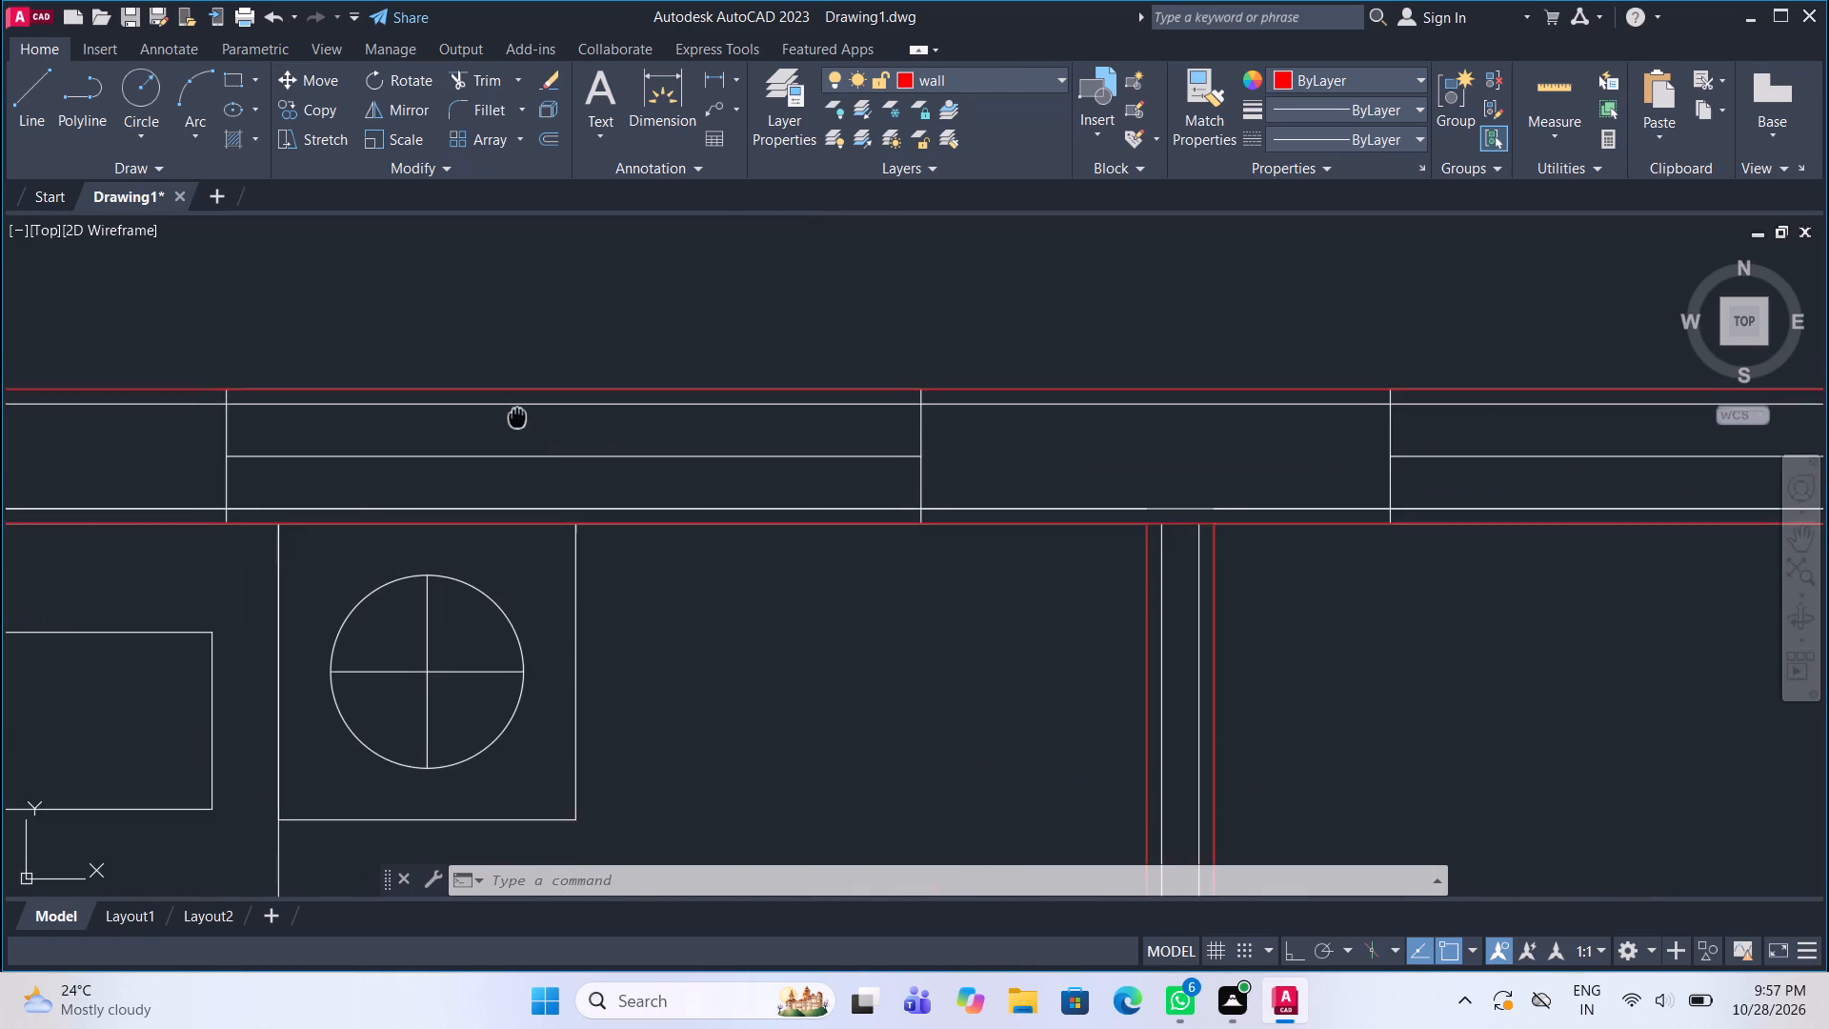
{"action": "middle_click_drag", "start_coordinate": [521, 420], "coordinate": [563, 436]}
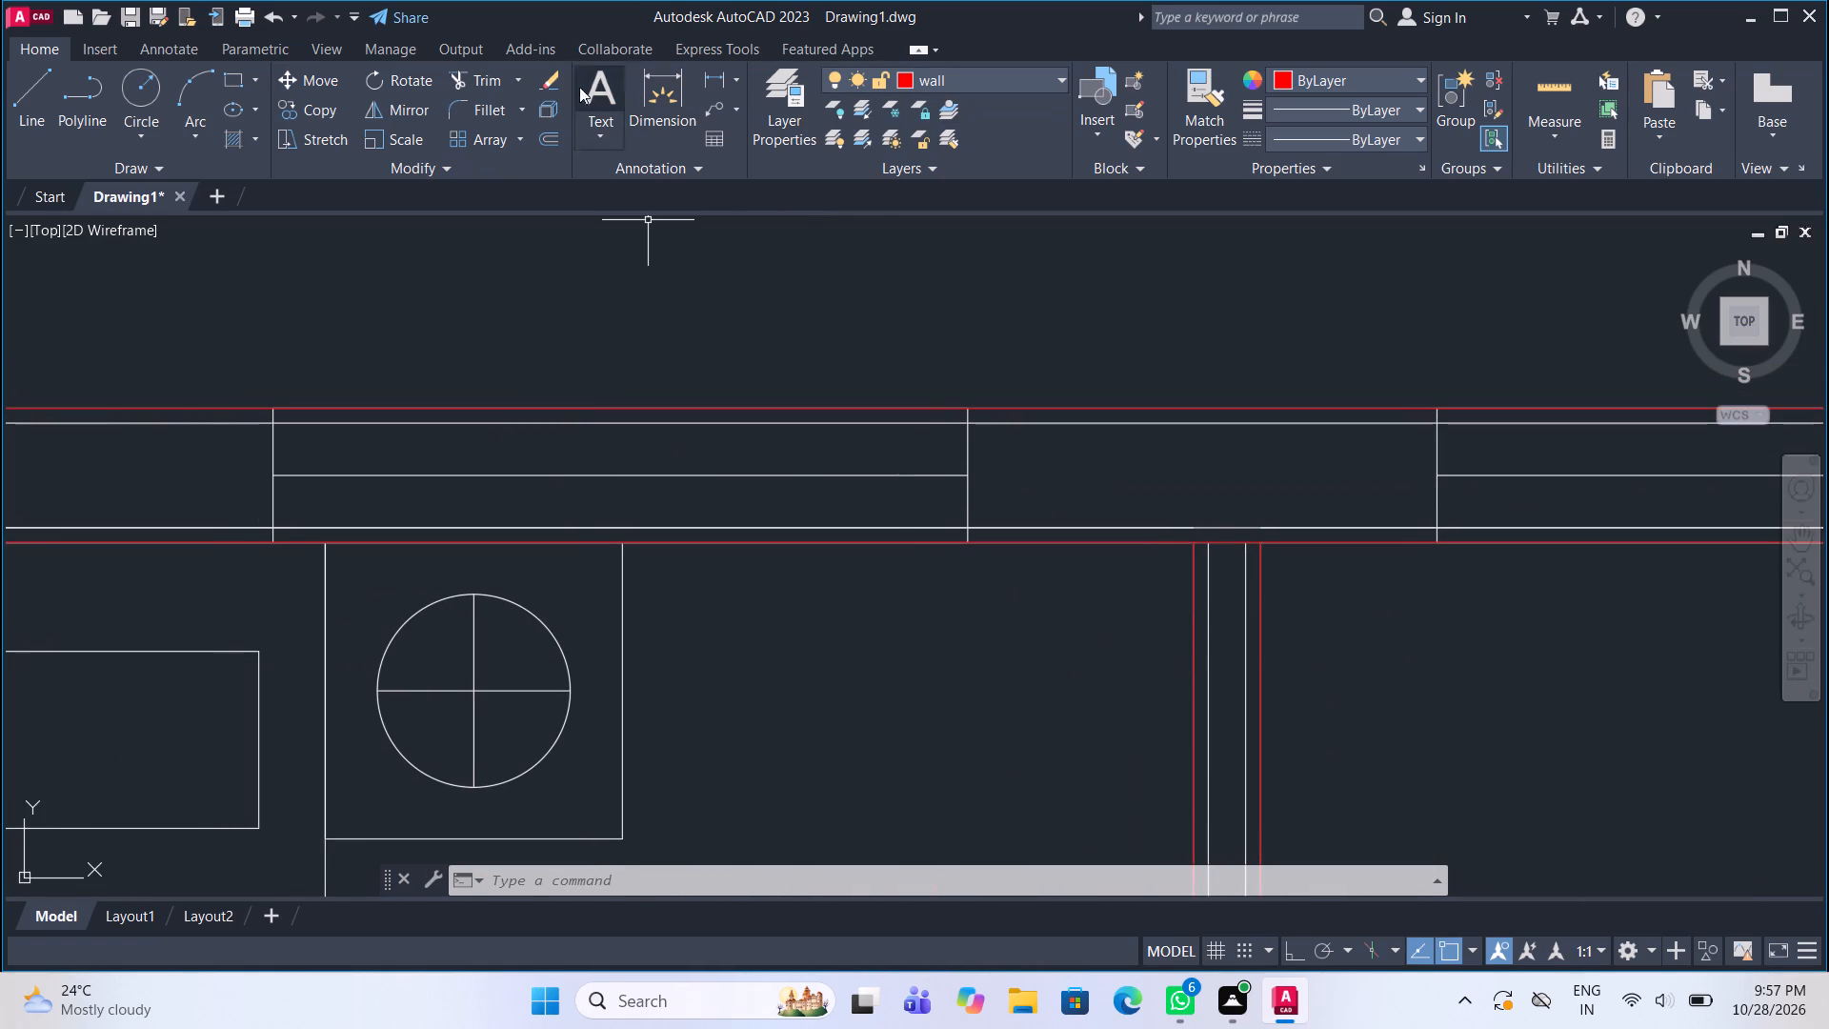
{"action": "left_click", "coordinate": [500, 80]}
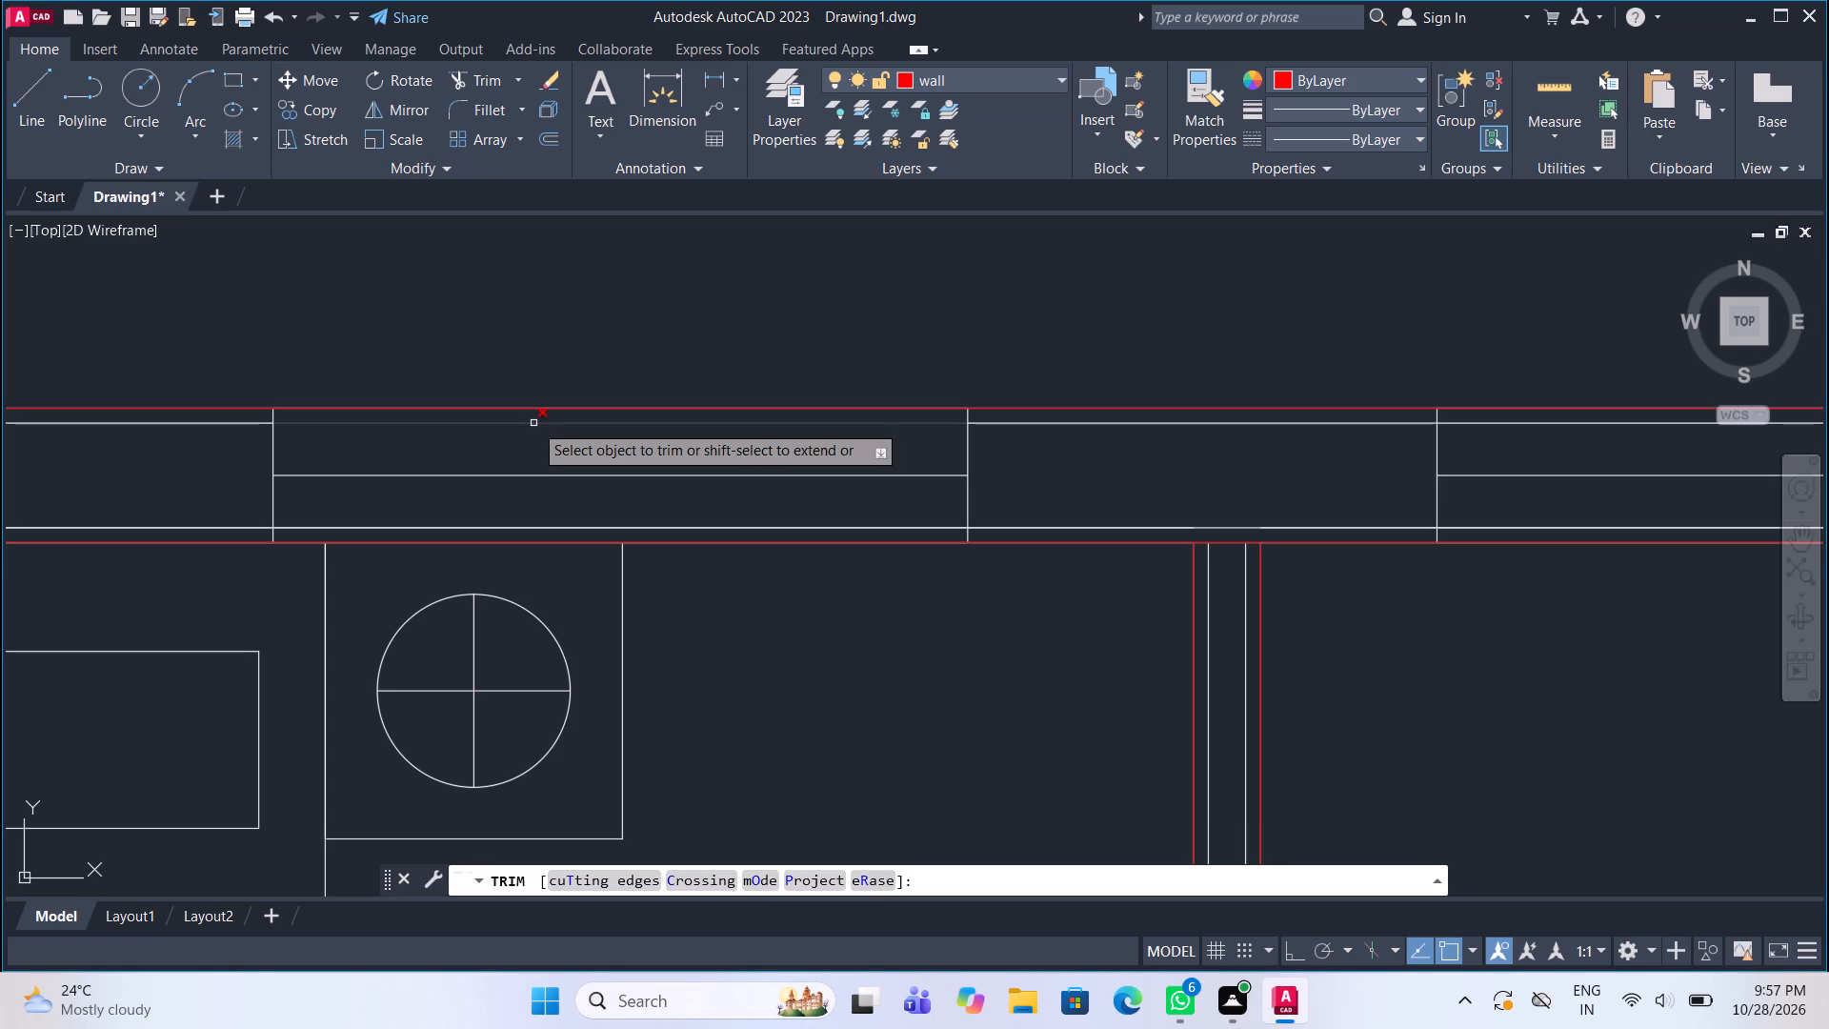
{"action": "left_click", "coordinate": [540, 422]}
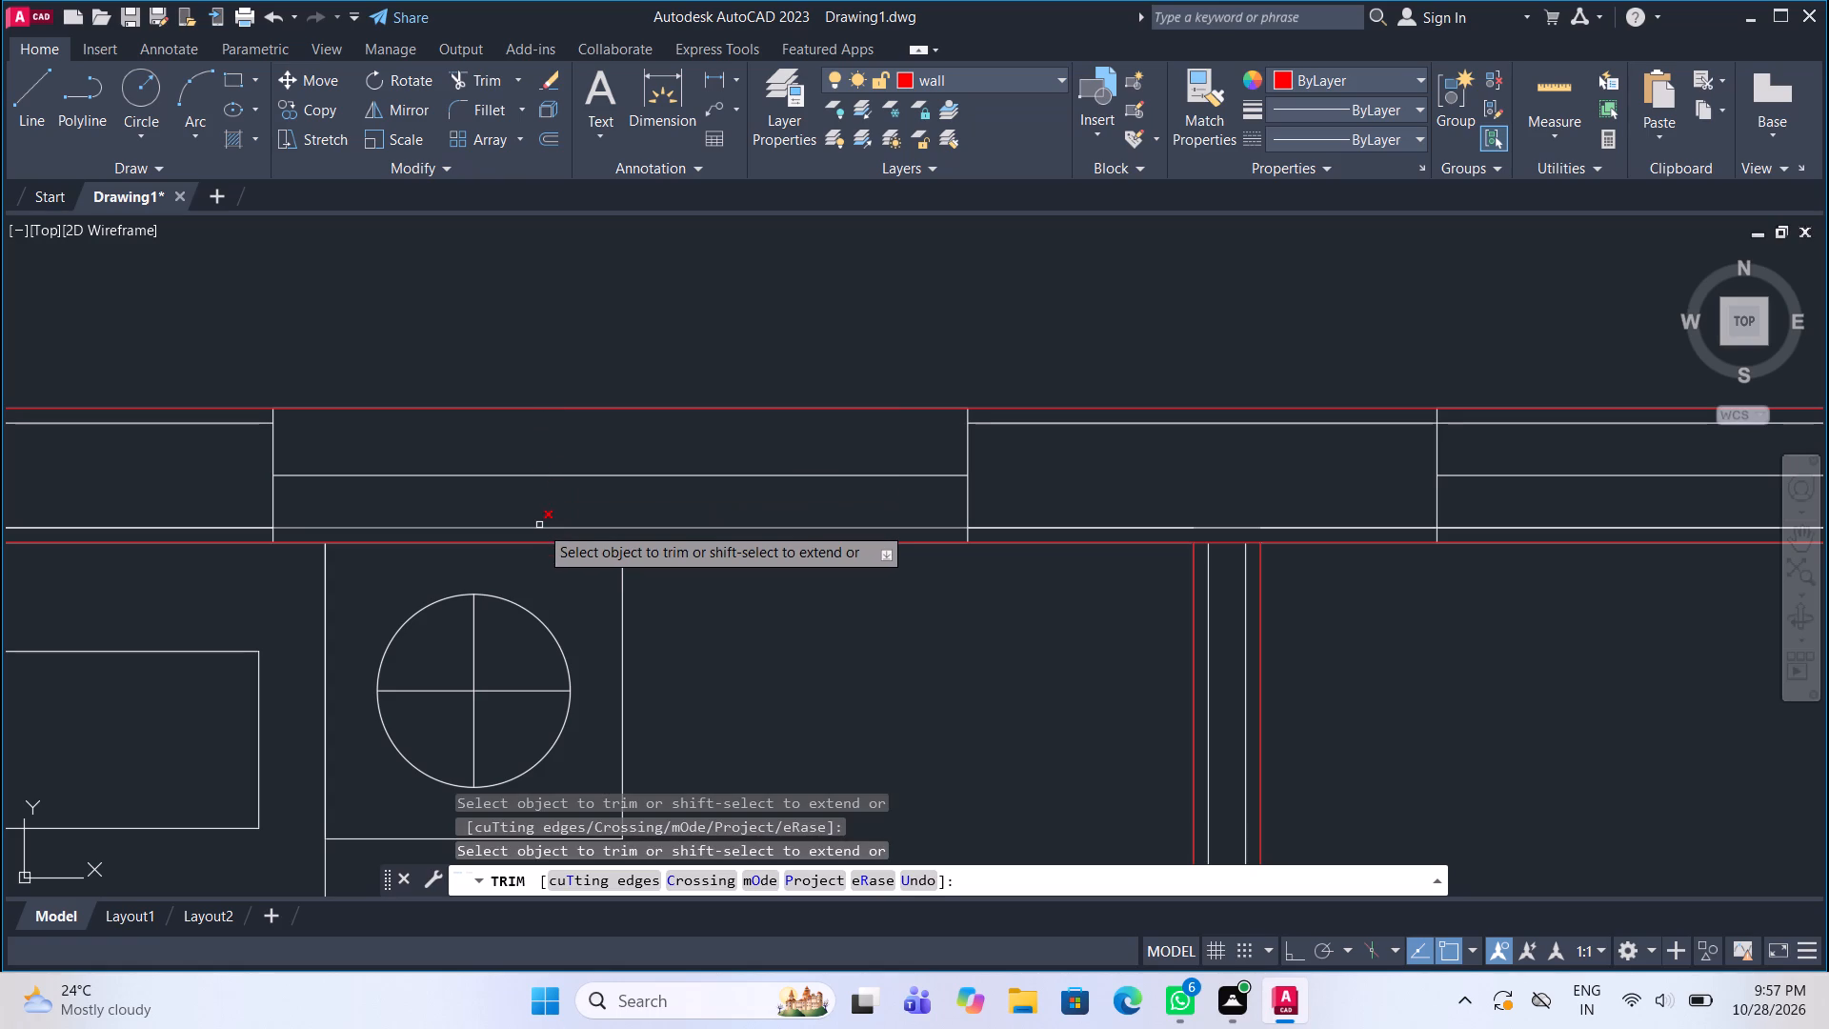
{"action": "left_click", "coordinate": [539, 525]}
{"action": "scroll", "coordinate": [595, 416], "scroll_direction": "down", "scroll_amount": 2}
{"action": "scroll", "coordinate": [971, 432], "scroll_direction": "up", "scroll_amount": 1}
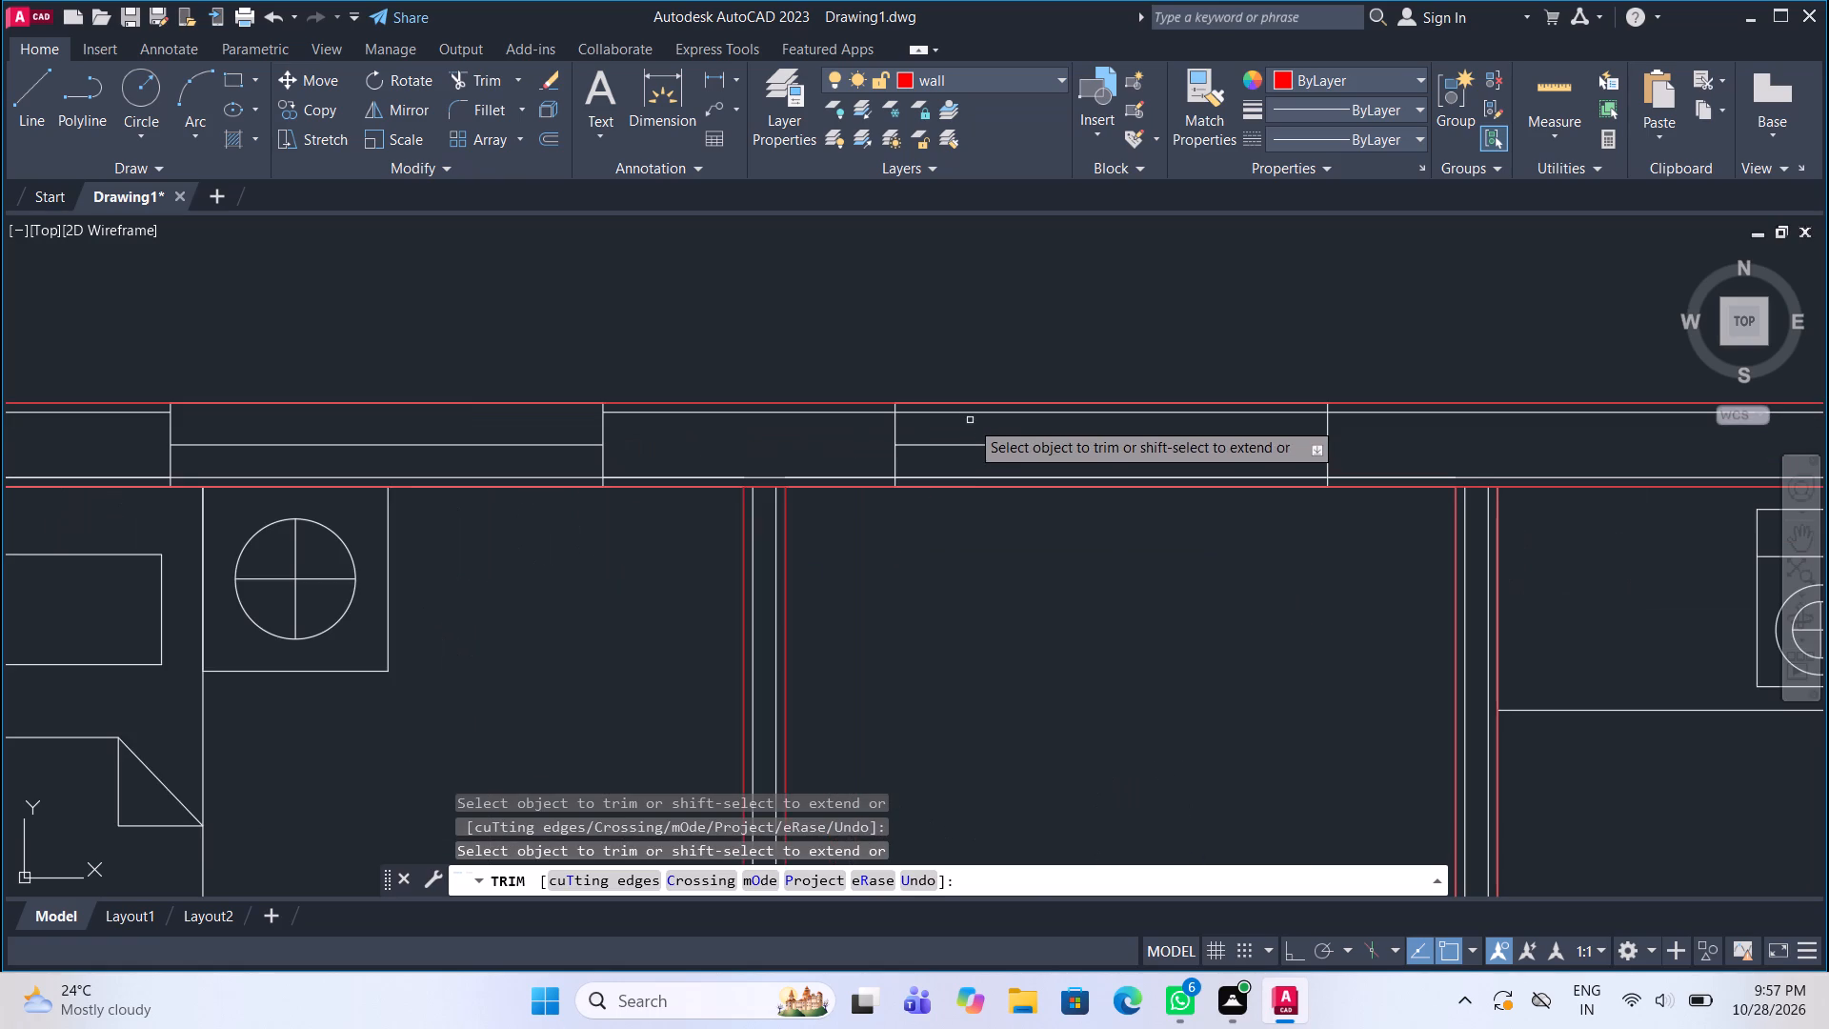
{"action": "left_click", "coordinate": [964, 413]}
{"action": "left_click", "coordinate": [958, 475]}
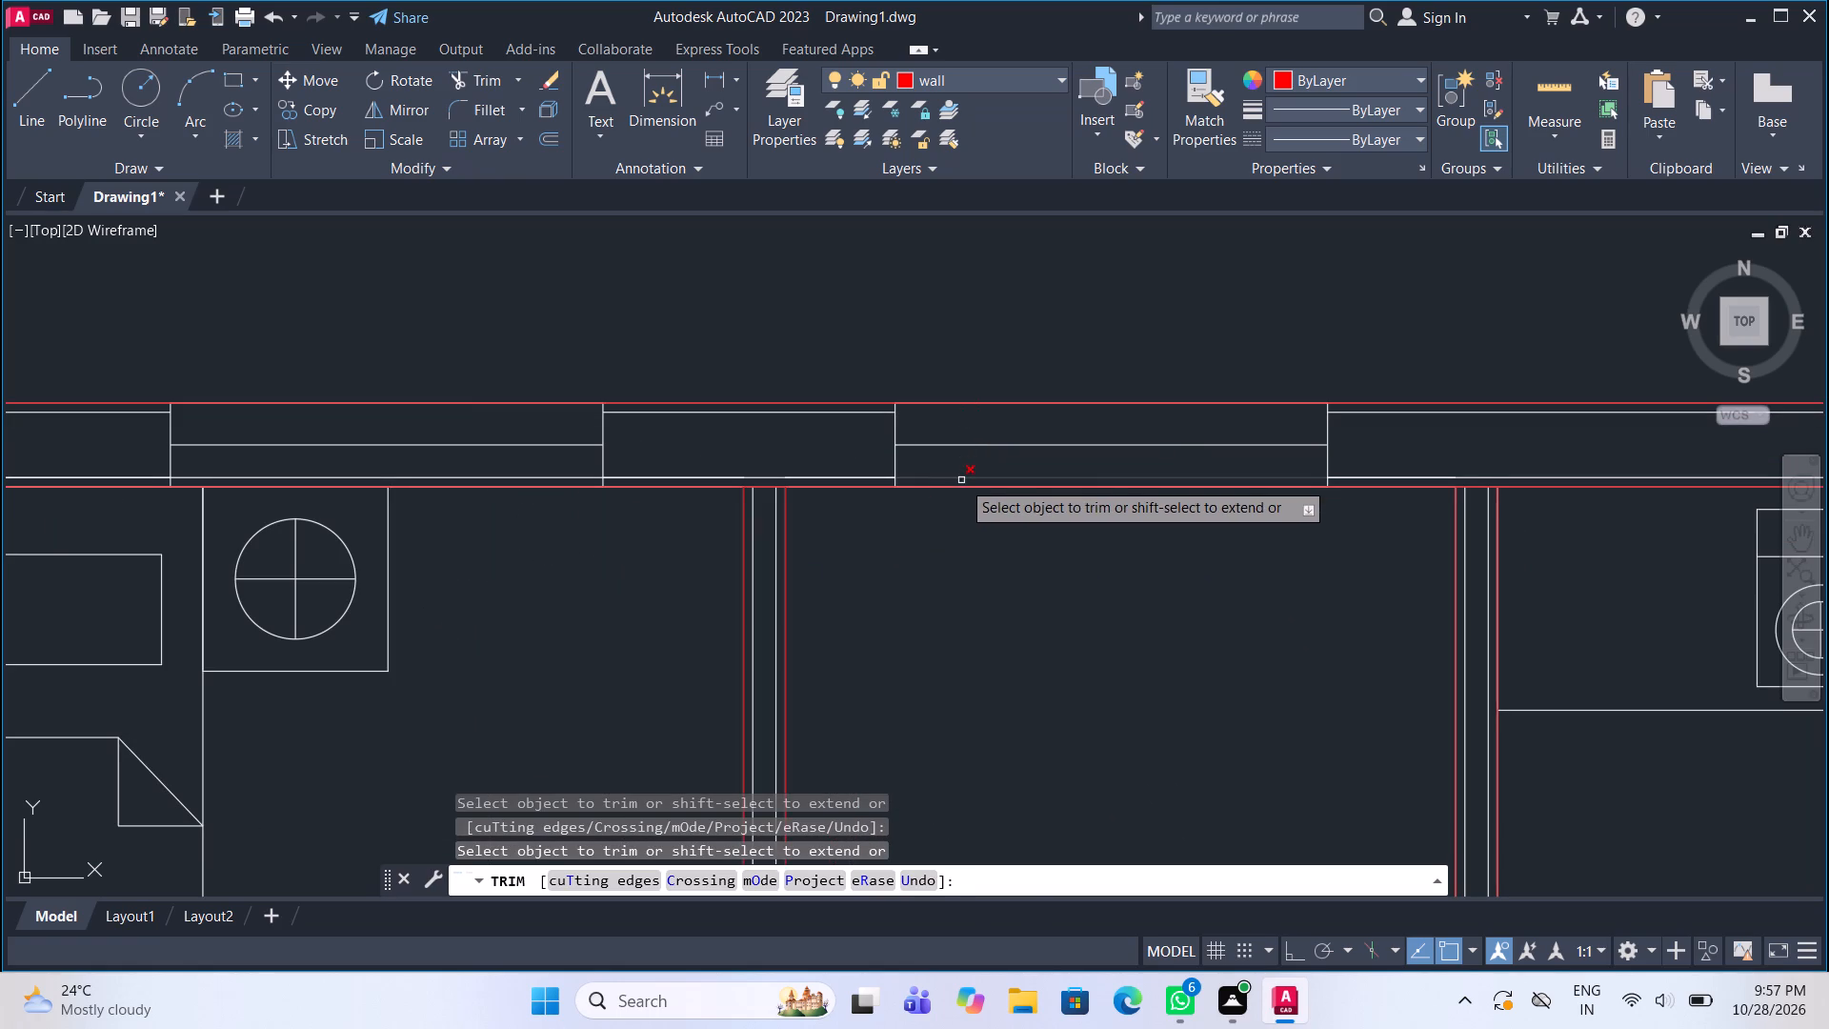
{"action": "left_click", "coordinate": [961, 480]}
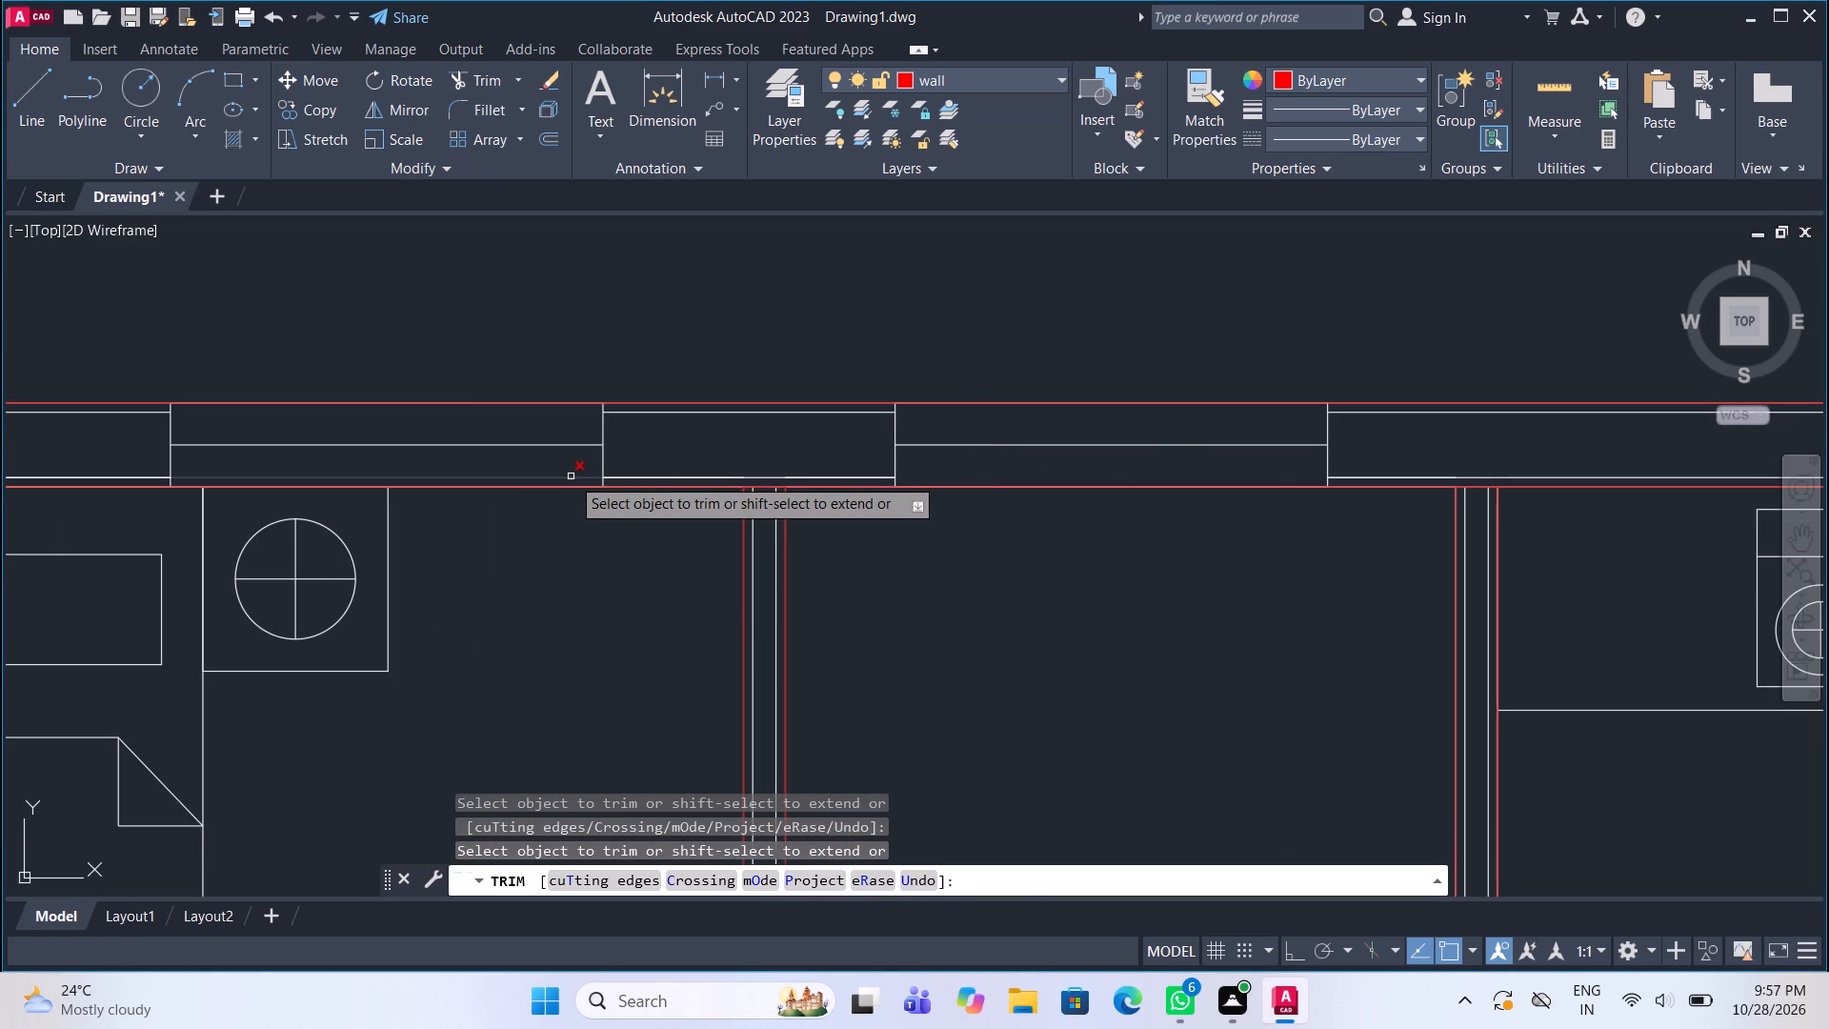
{"action": "left_click", "coordinate": [571, 476]}
Trim the red wall face lines across the same two windows, on both the outer and inner sides.
{"action": "scroll", "coordinate": [651, 270], "scroll_direction": "down", "scroll_amount": 3}
{"action": "scroll", "coordinate": [1145, 506], "scroll_direction": "up", "scroll_amount": 2}
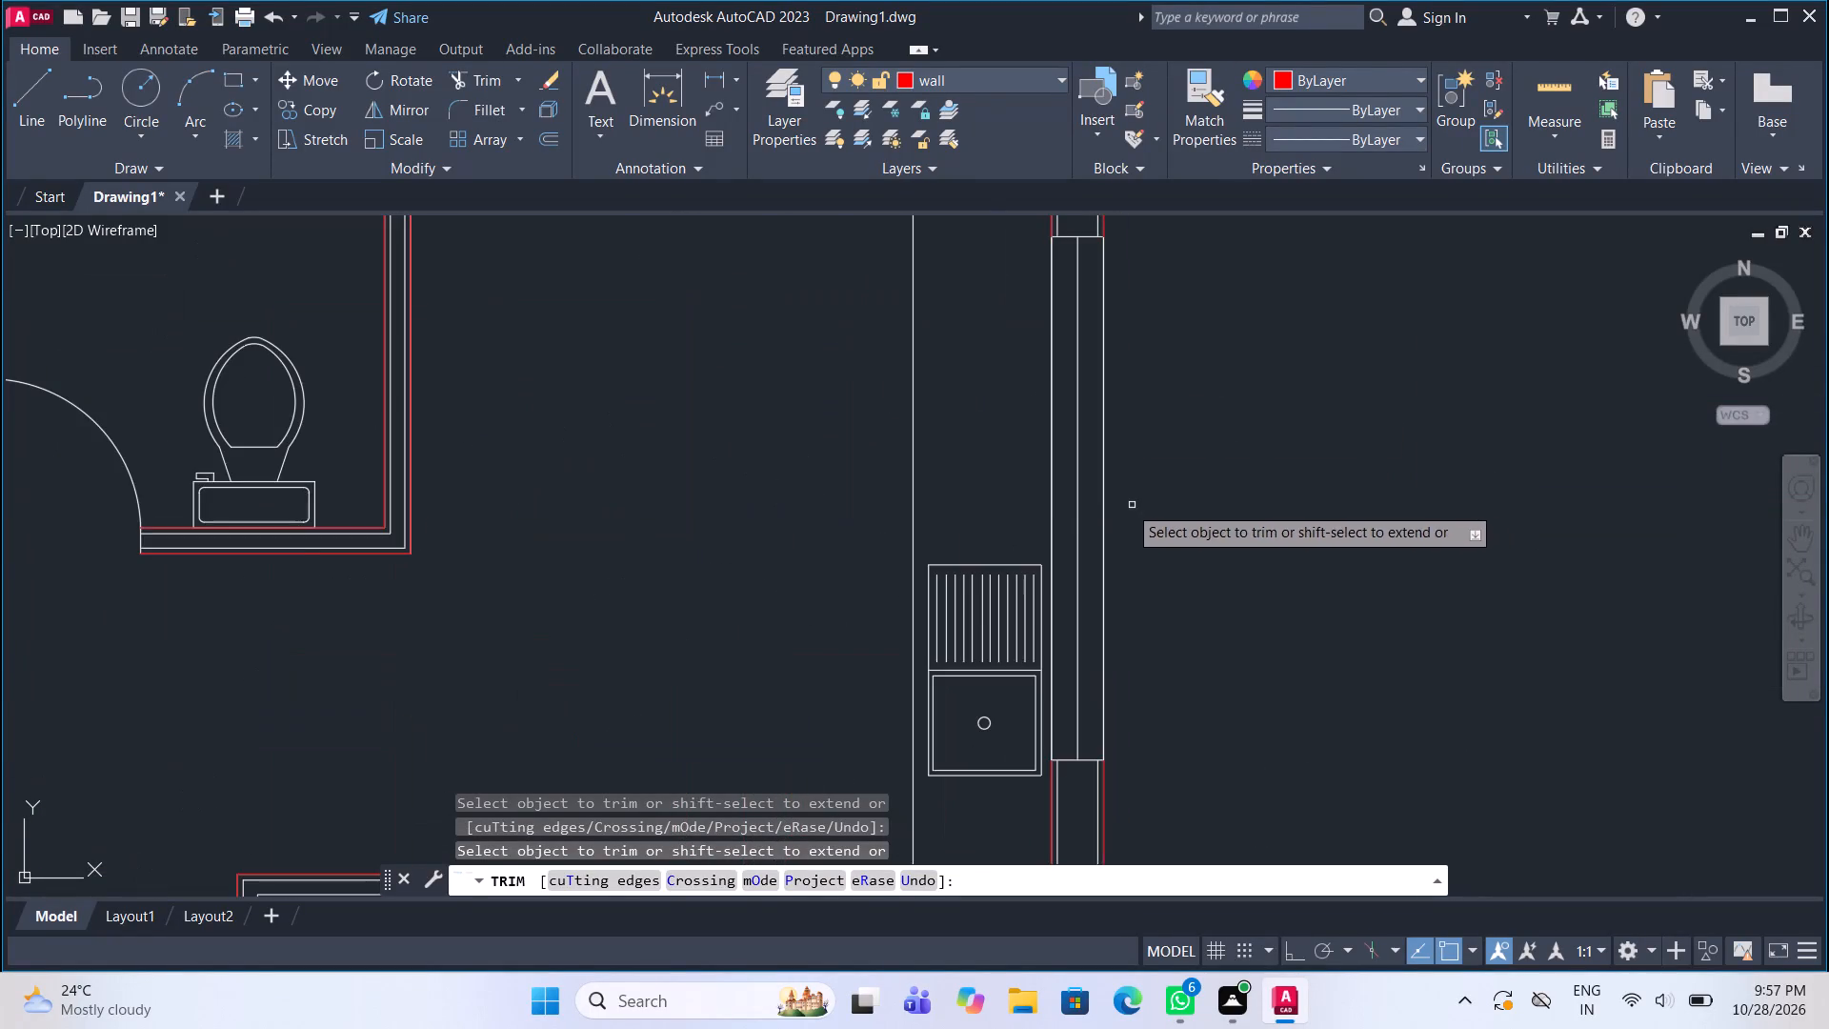
{"action": "scroll", "coordinate": [979, 408], "scroll_direction": "down", "scroll_amount": 1}
{"action": "middle_click_drag", "start_coordinate": [1006, 606], "coordinate": [1006, 301]}
{"action": "scroll", "coordinate": [981, 370], "scroll_direction": "down", "scroll_amount": 2}
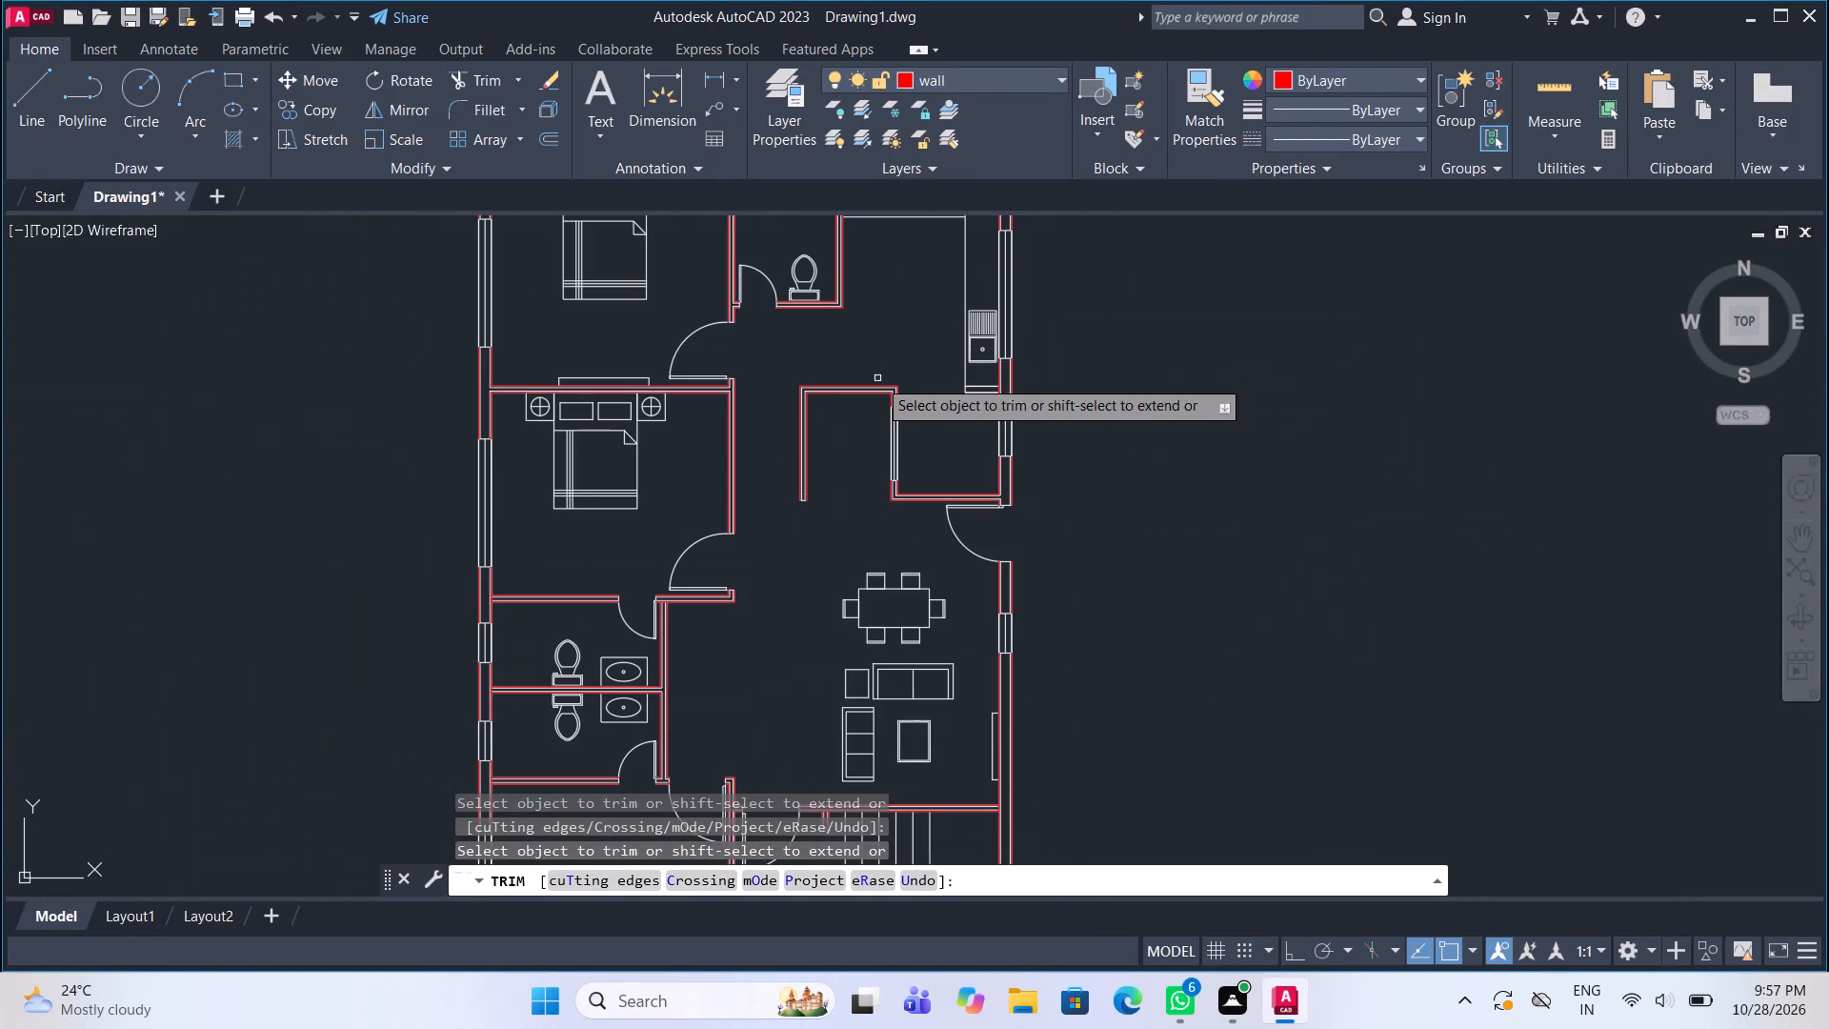
{"action": "middle_click_drag", "start_coordinate": [751, 318], "coordinate": [786, 598]}
{"action": "scroll", "coordinate": [685, 451], "scroll_direction": "up", "scroll_amount": 4}
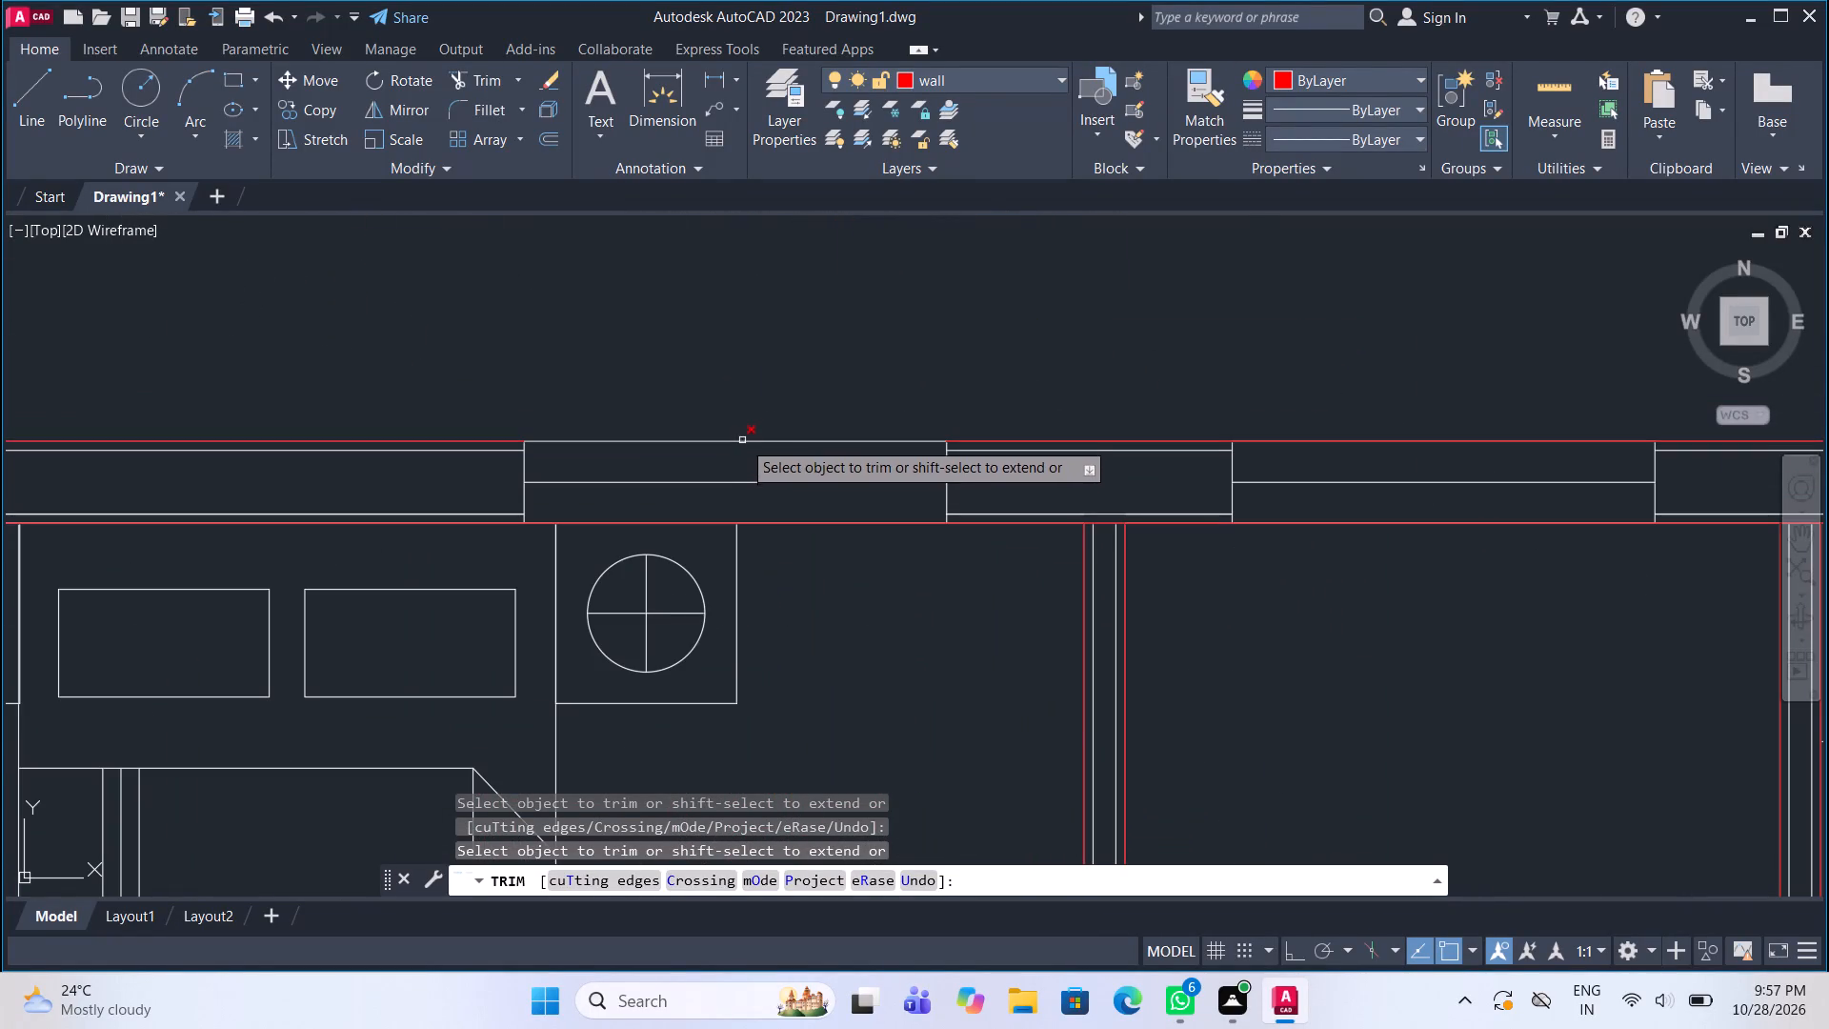
{"action": "left_click", "coordinate": [742, 439]}
{"action": "left_click", "coordinate": [804, 523]}
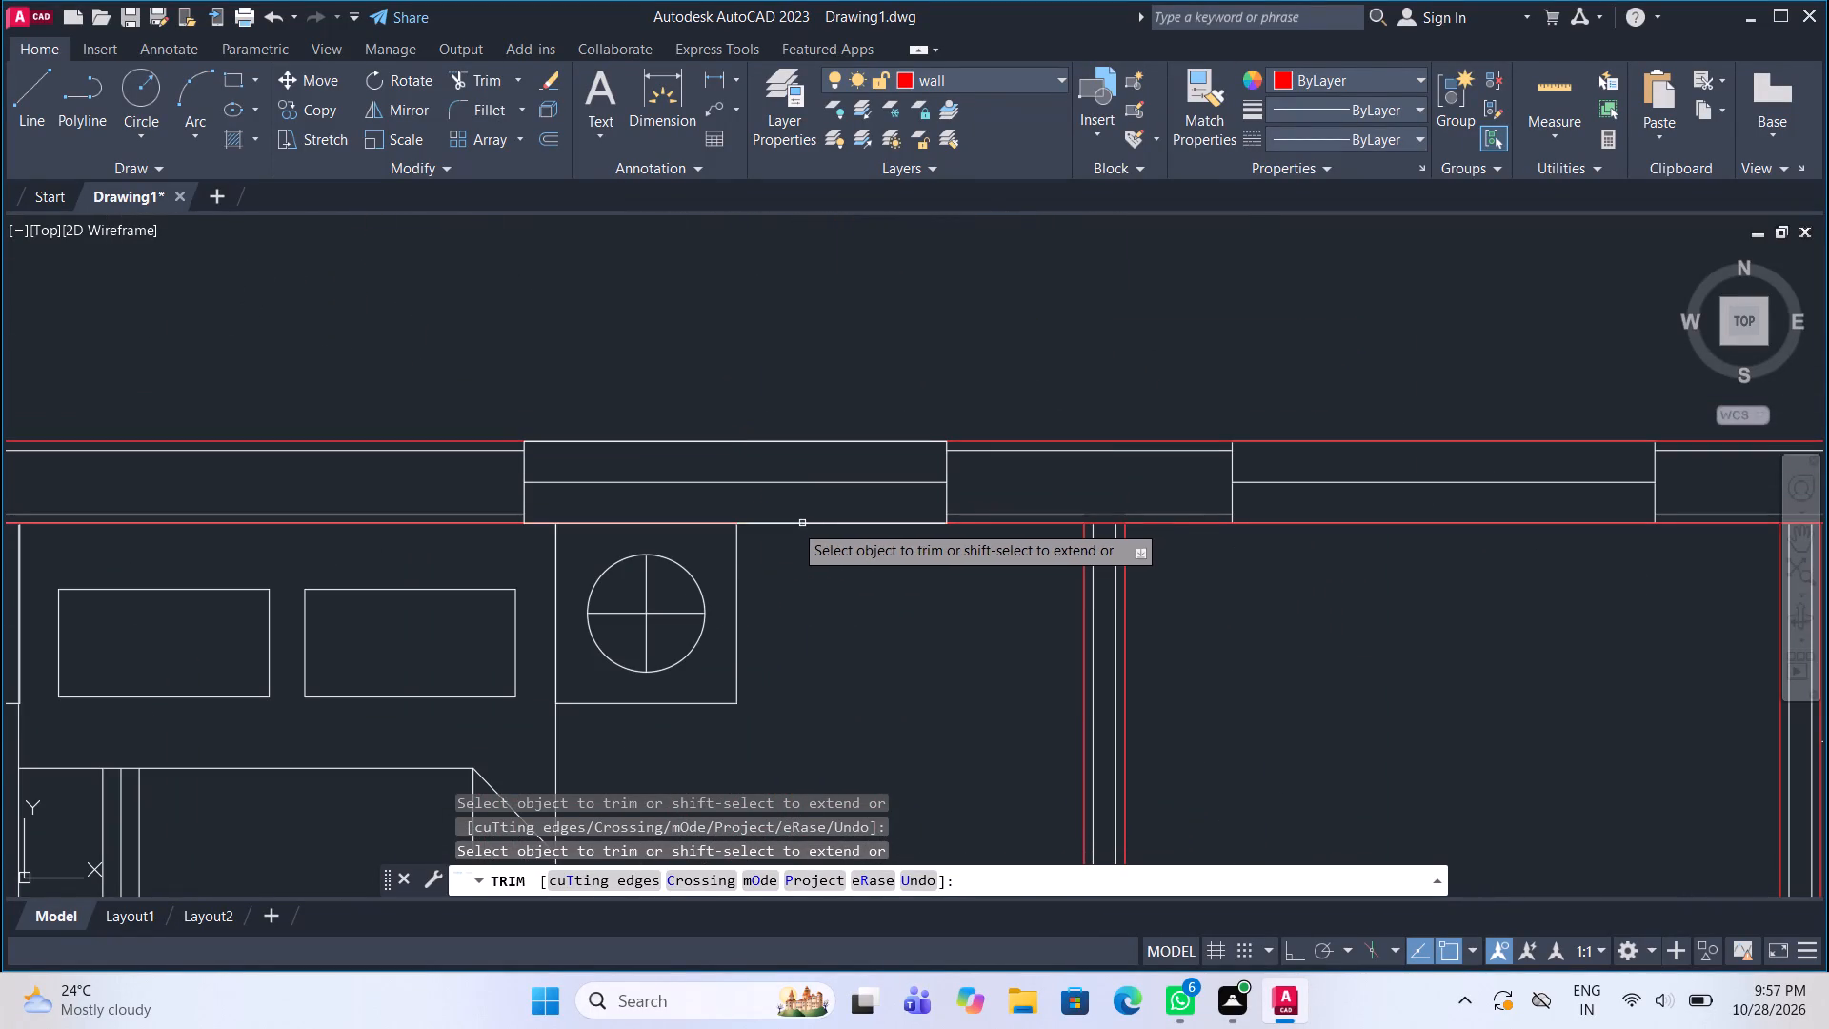
{"action": "left_click", "coordinate": [709, 523]}
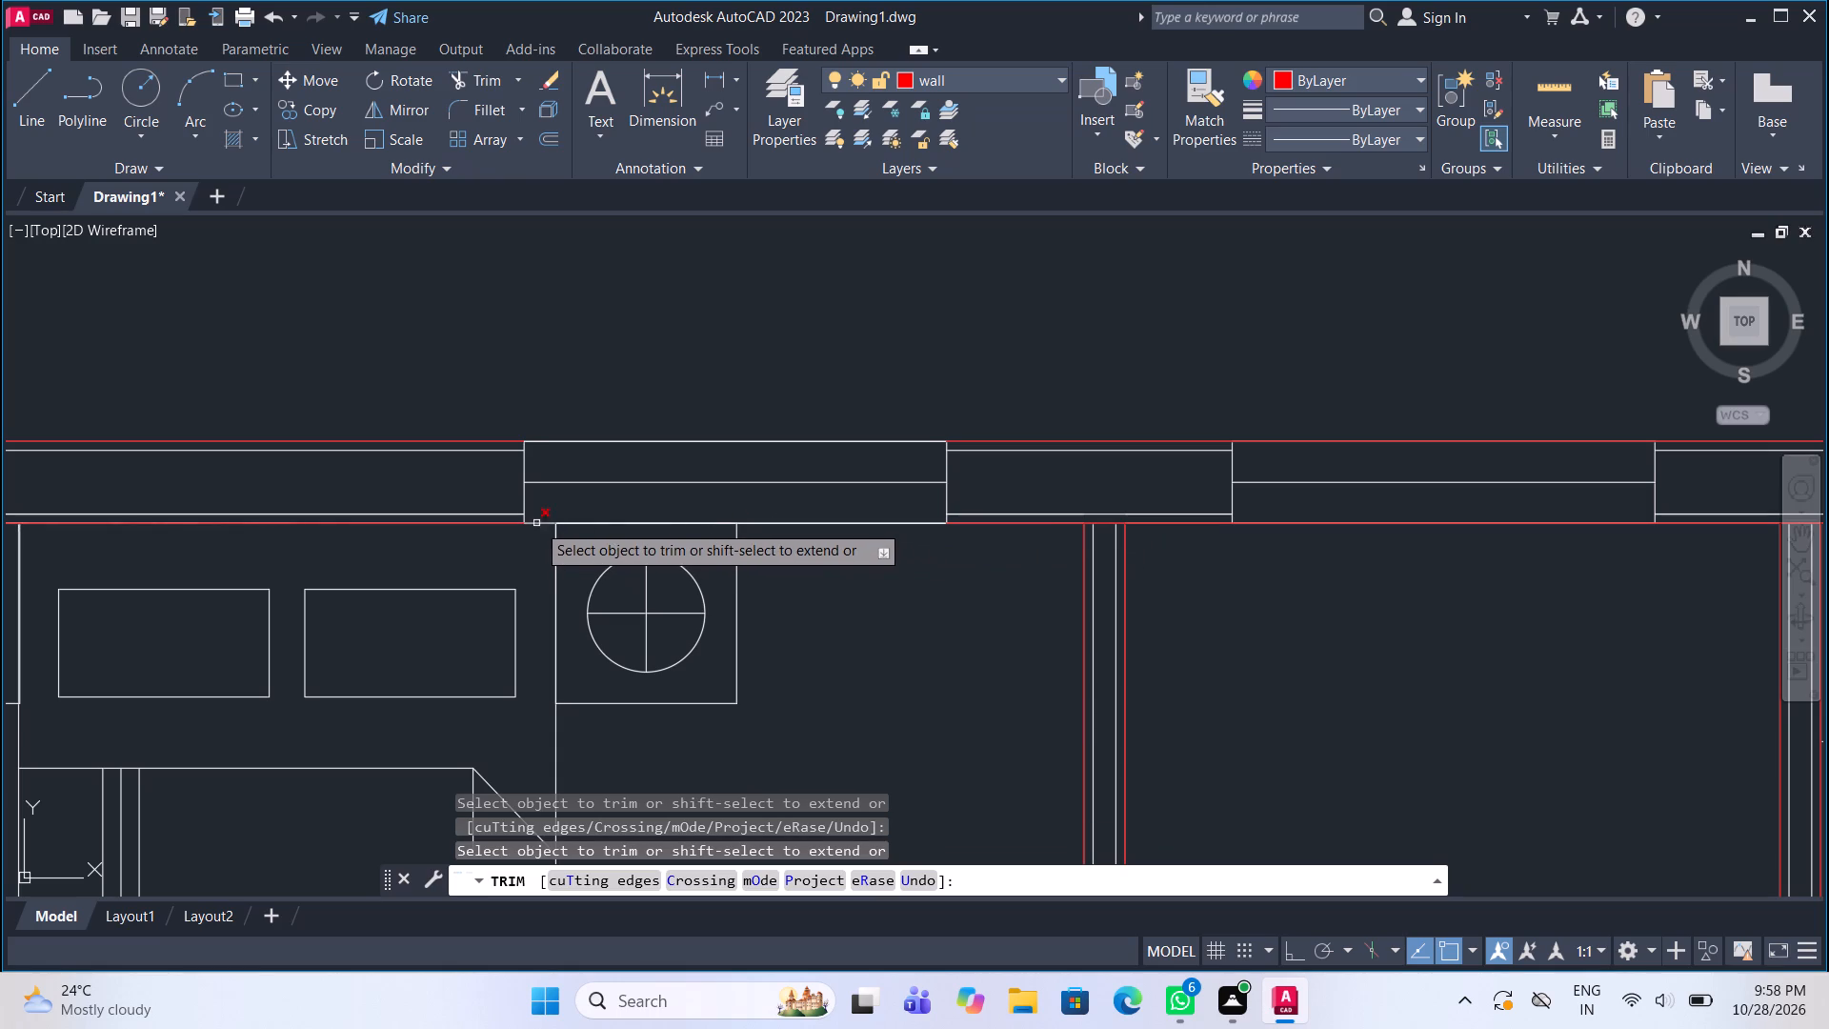
{"action": "left_click", "coordinate": [536, 523]}
{"action": "left_click", "coordinate": [1327, 440]}
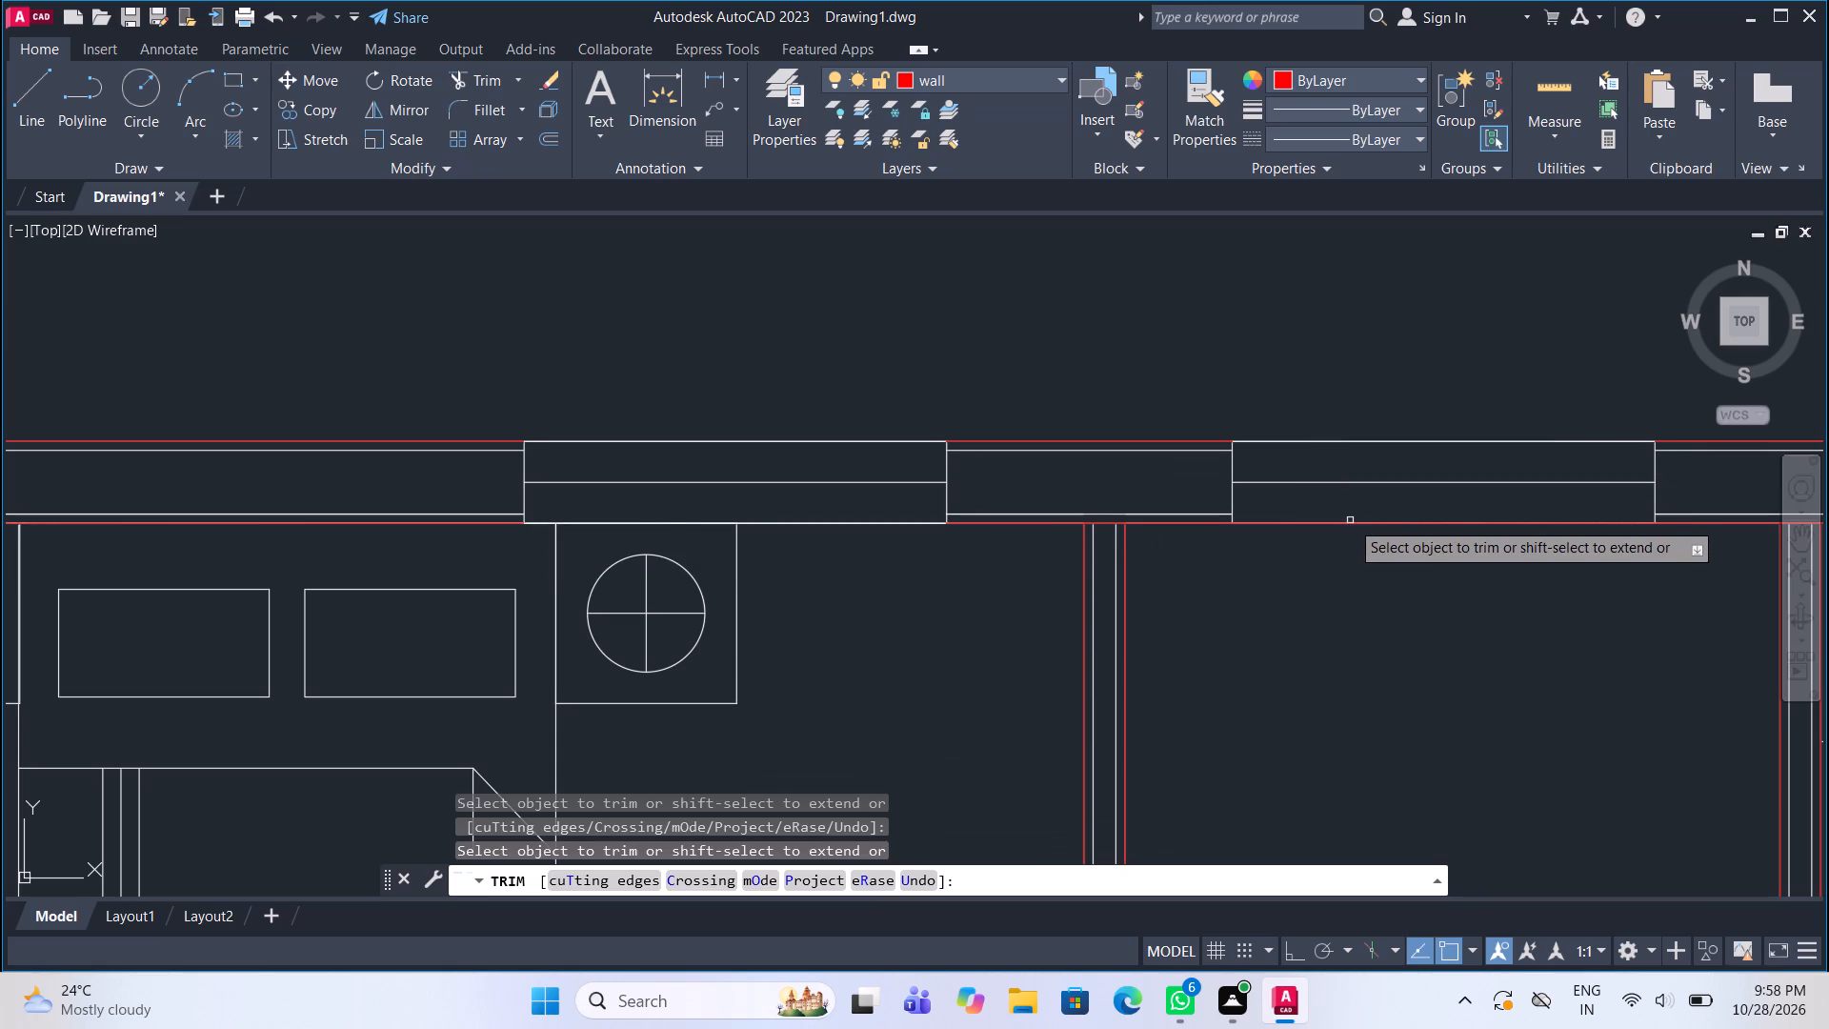
{"action": "left_click", "coordinate": [1354, 524]}
Trim the two white inner wall lines running through the window in the front wall beside the entrance door.
{"action": "scroll", "coordinate": [1055, 401], "scroll_direction": "down", "scroll_amount": 4}
{"action": "middle_click_drag", "start_coordinate": [1064, 600], "coordinate": [1015, 418]}
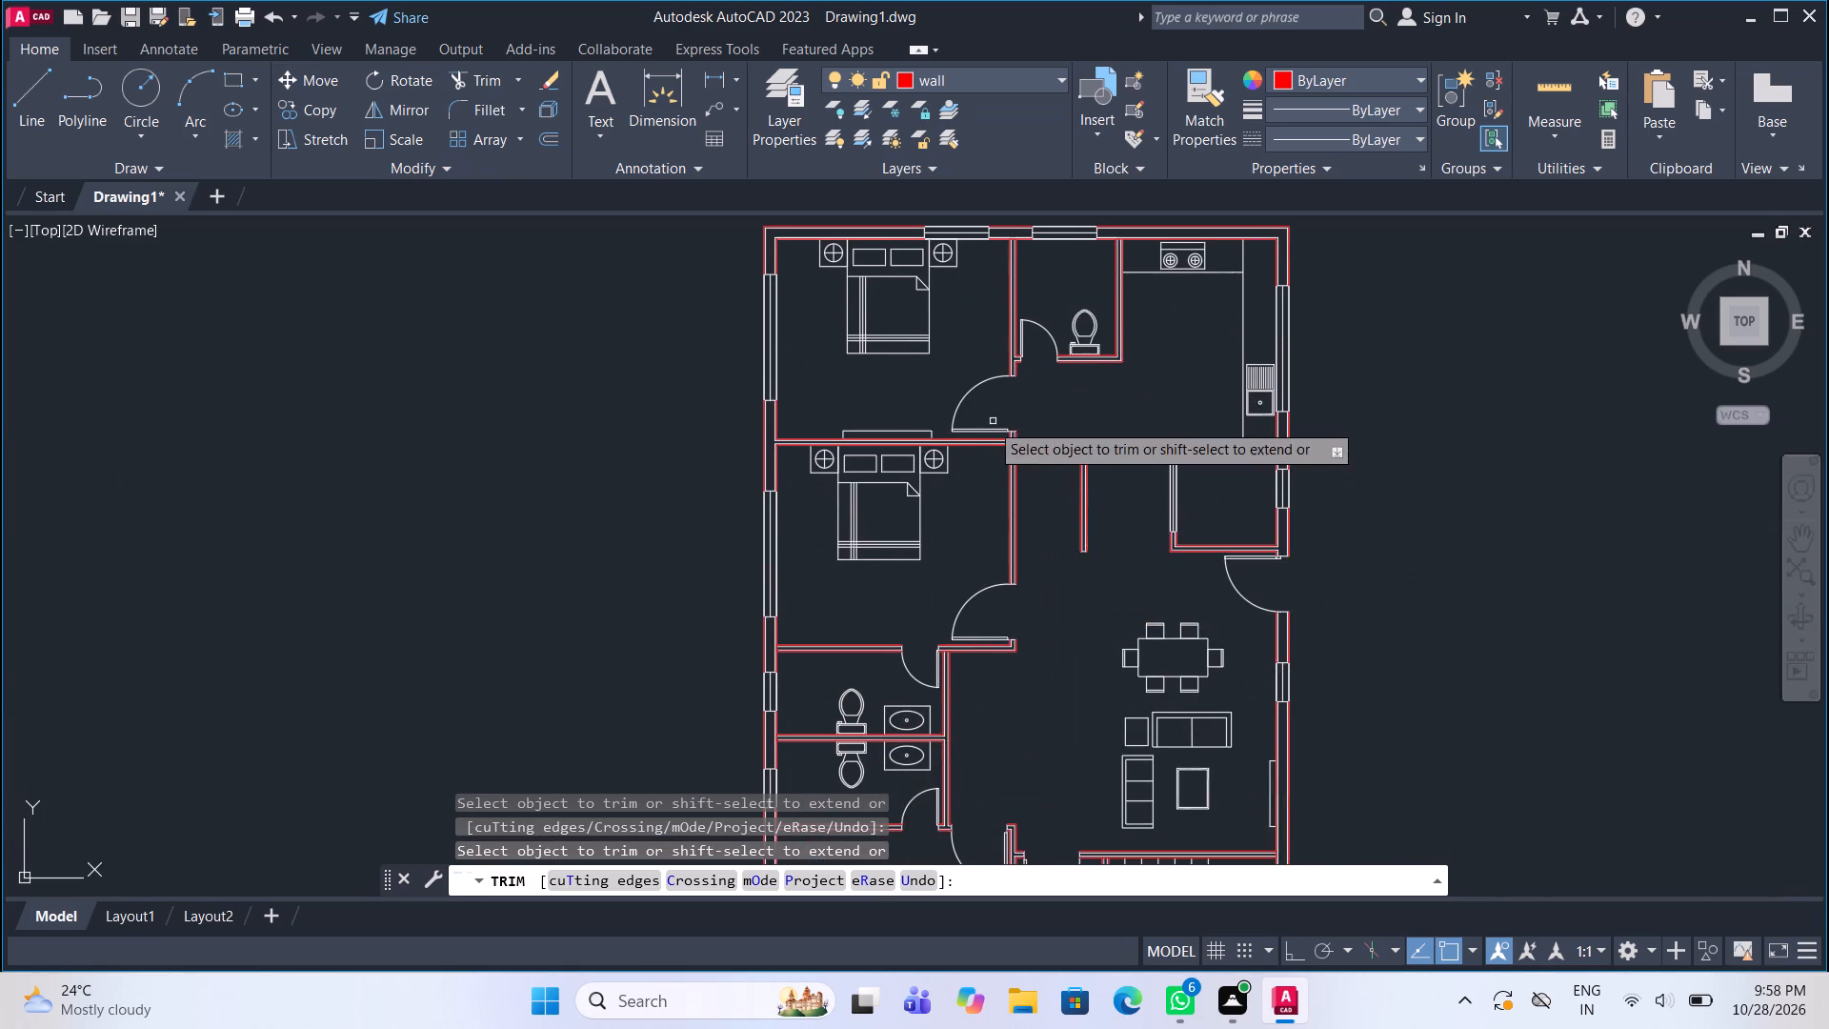
{"action": "middle_click_drag", "start_coordinate": [1034, 557], "coordinate": [943, 202]}
{"action": "middle_click_drag", "start_coordinate": [1059, 597], "coordinate": [993, 347]}
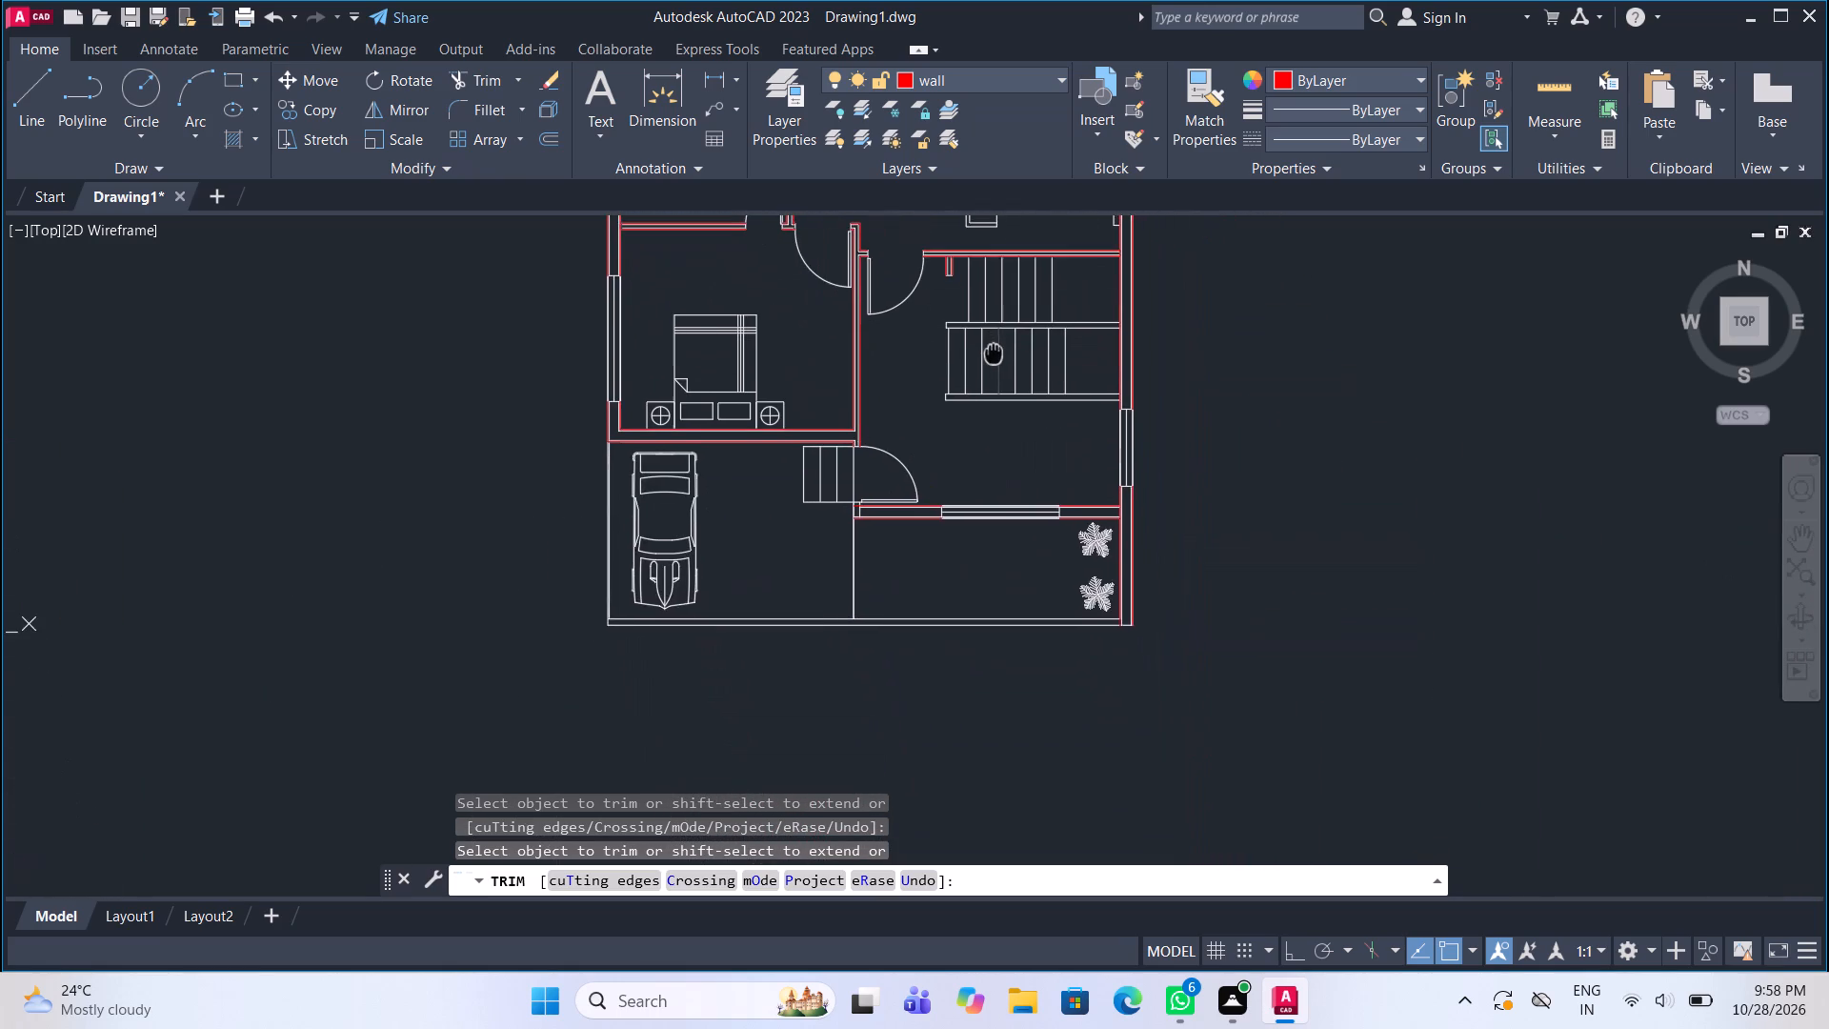
{"action": "middle_click_drag", "start_coordinate": [993, 347], "coordinate": [992, 476]}
{"action": "scroll", "coordinate": [995, 657], "scroll_direction": "up", "scroll_amount": 3}
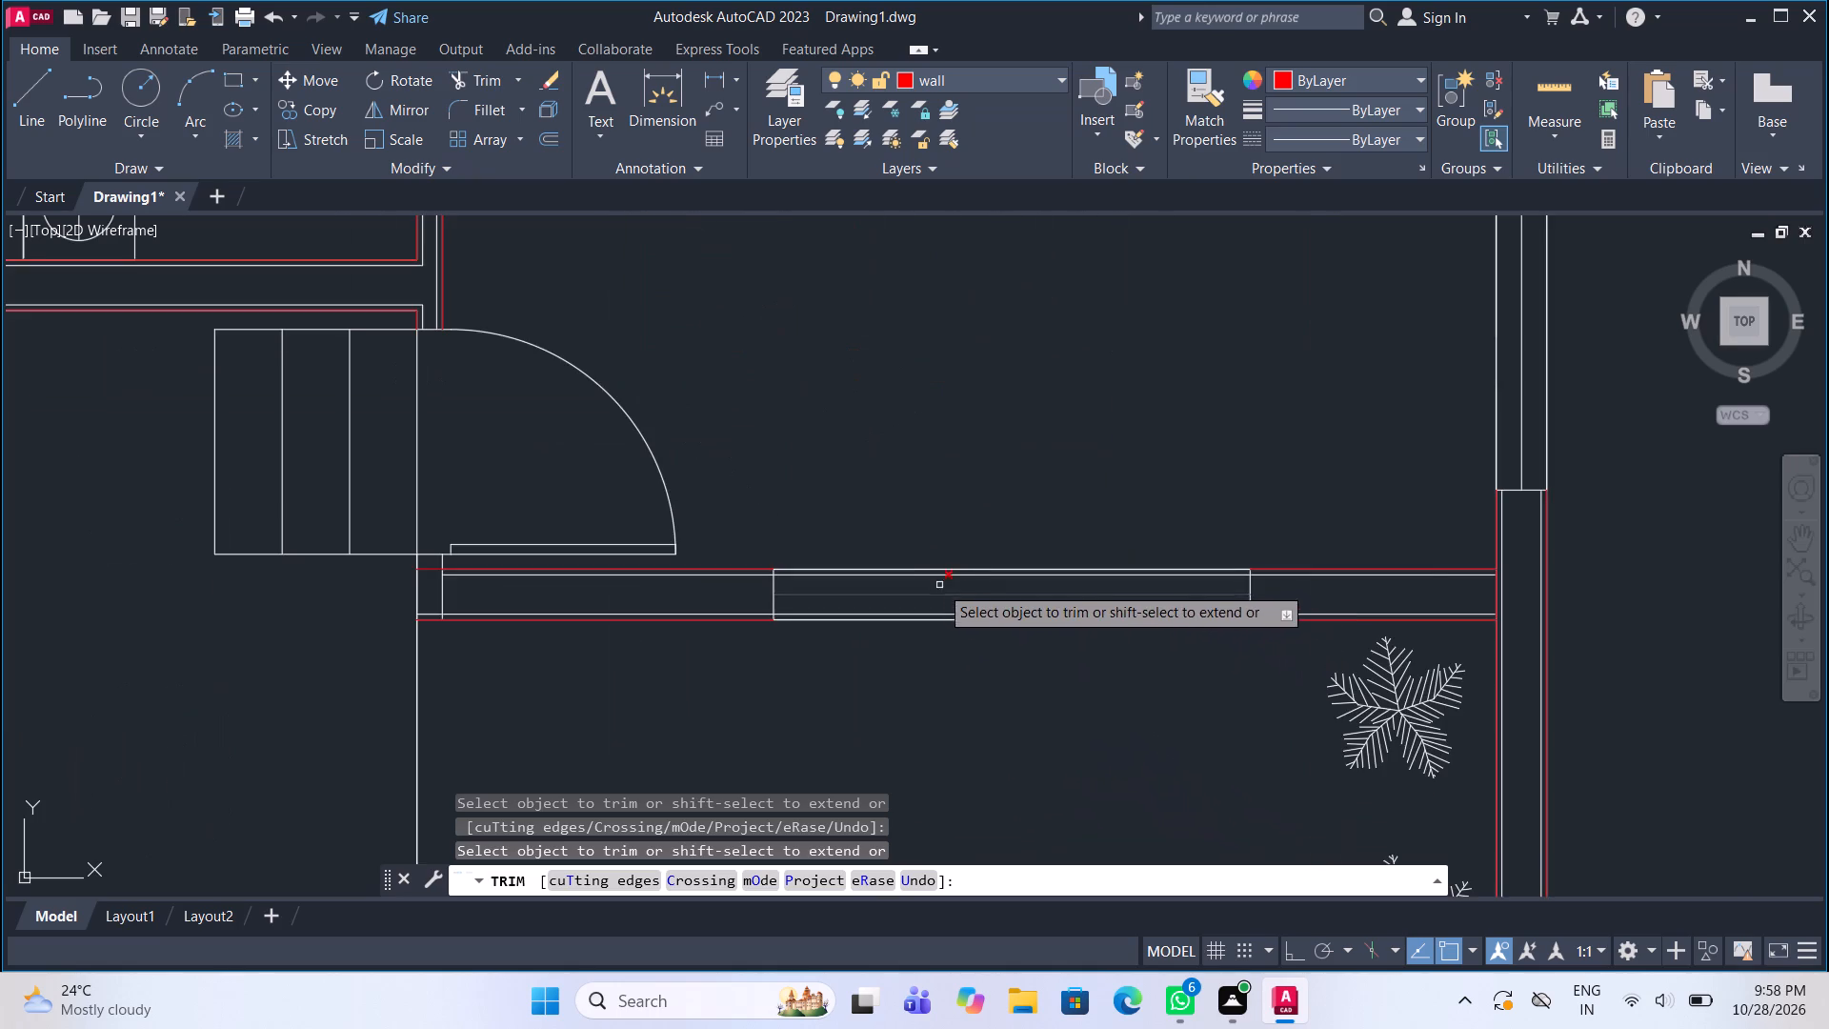
{"action": "scroll", "coordinate": [932, 579], "scroll_direction": "up", "scroll_amount": 1}
{"action": "left_click", "coordinate": [931, 575]}
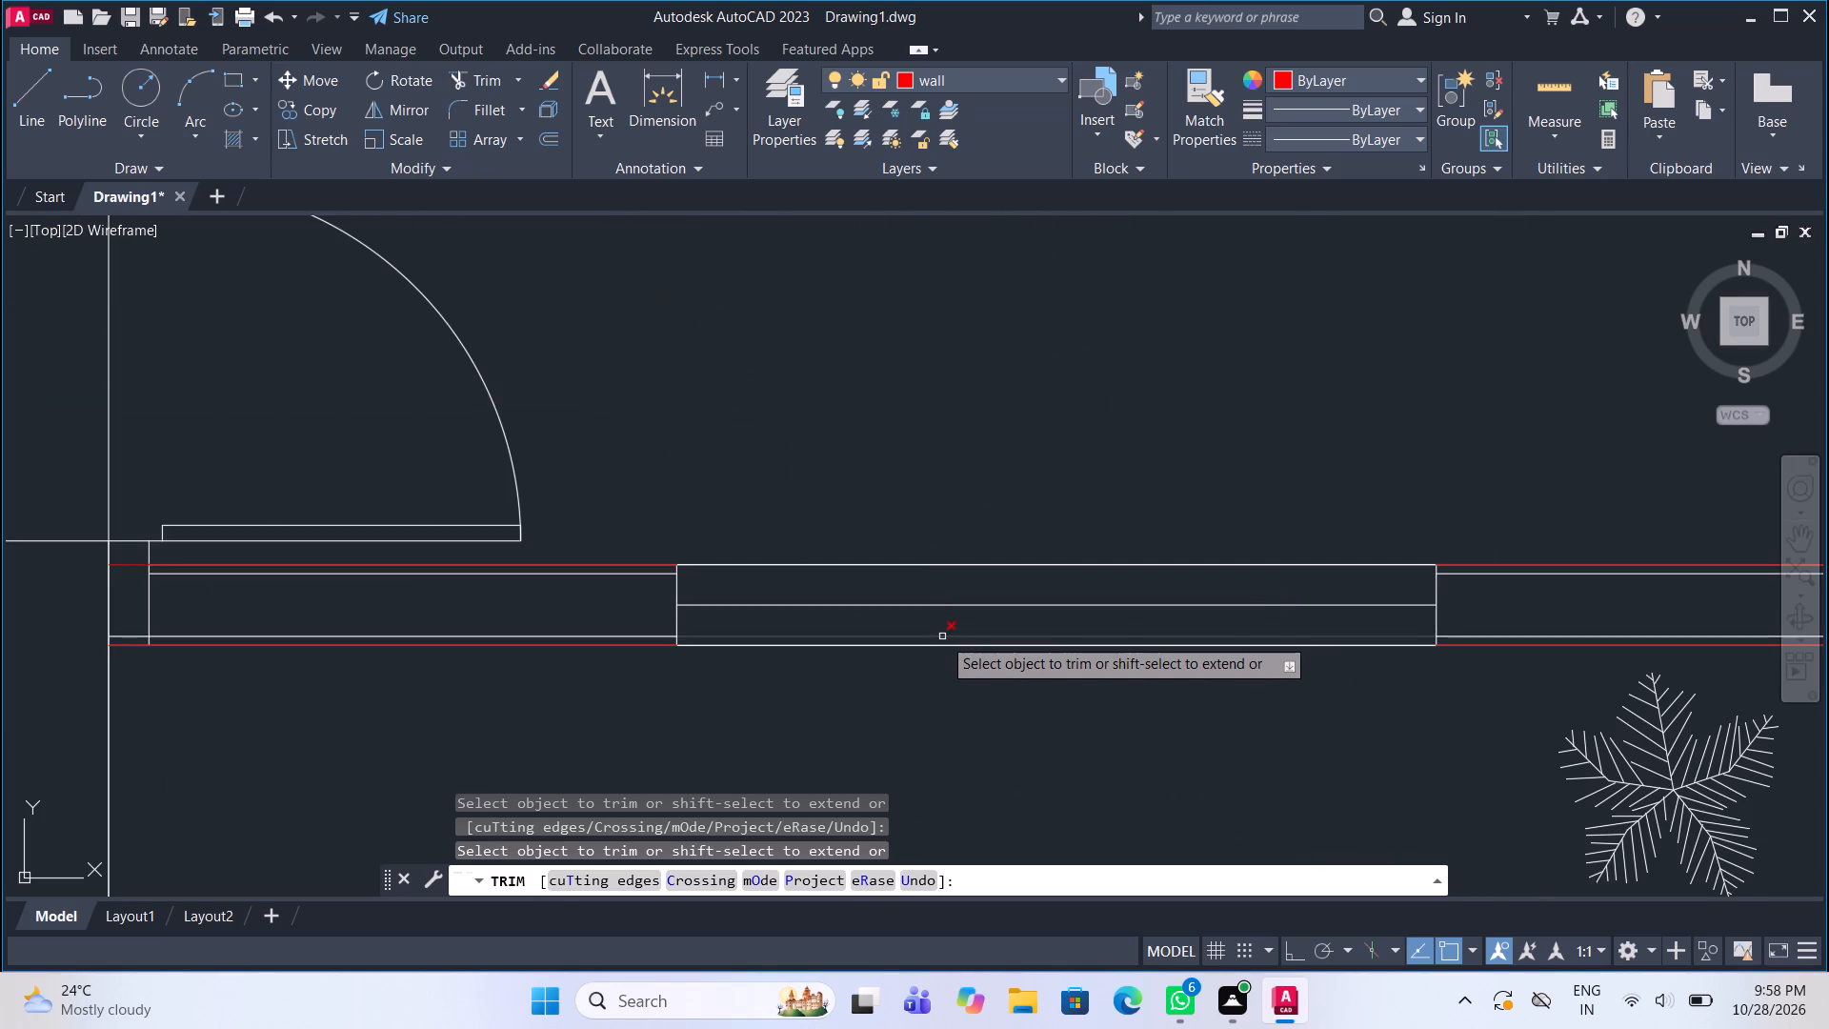
{"action": "left_click", "coordinate": [942, 636]}
{"action": "scroll", "coordinate": [893, 651], "scroll_direction": "down", "scroll_amount": 4}
{"action": "scroll", "coordinate": [1051, 541], "scroll_direction": "up", "scroll_amount": 3}
{"action": "scroll", "coordinate": [1019, 595], "scroll_direction": "down", "scroll_amount": 3}
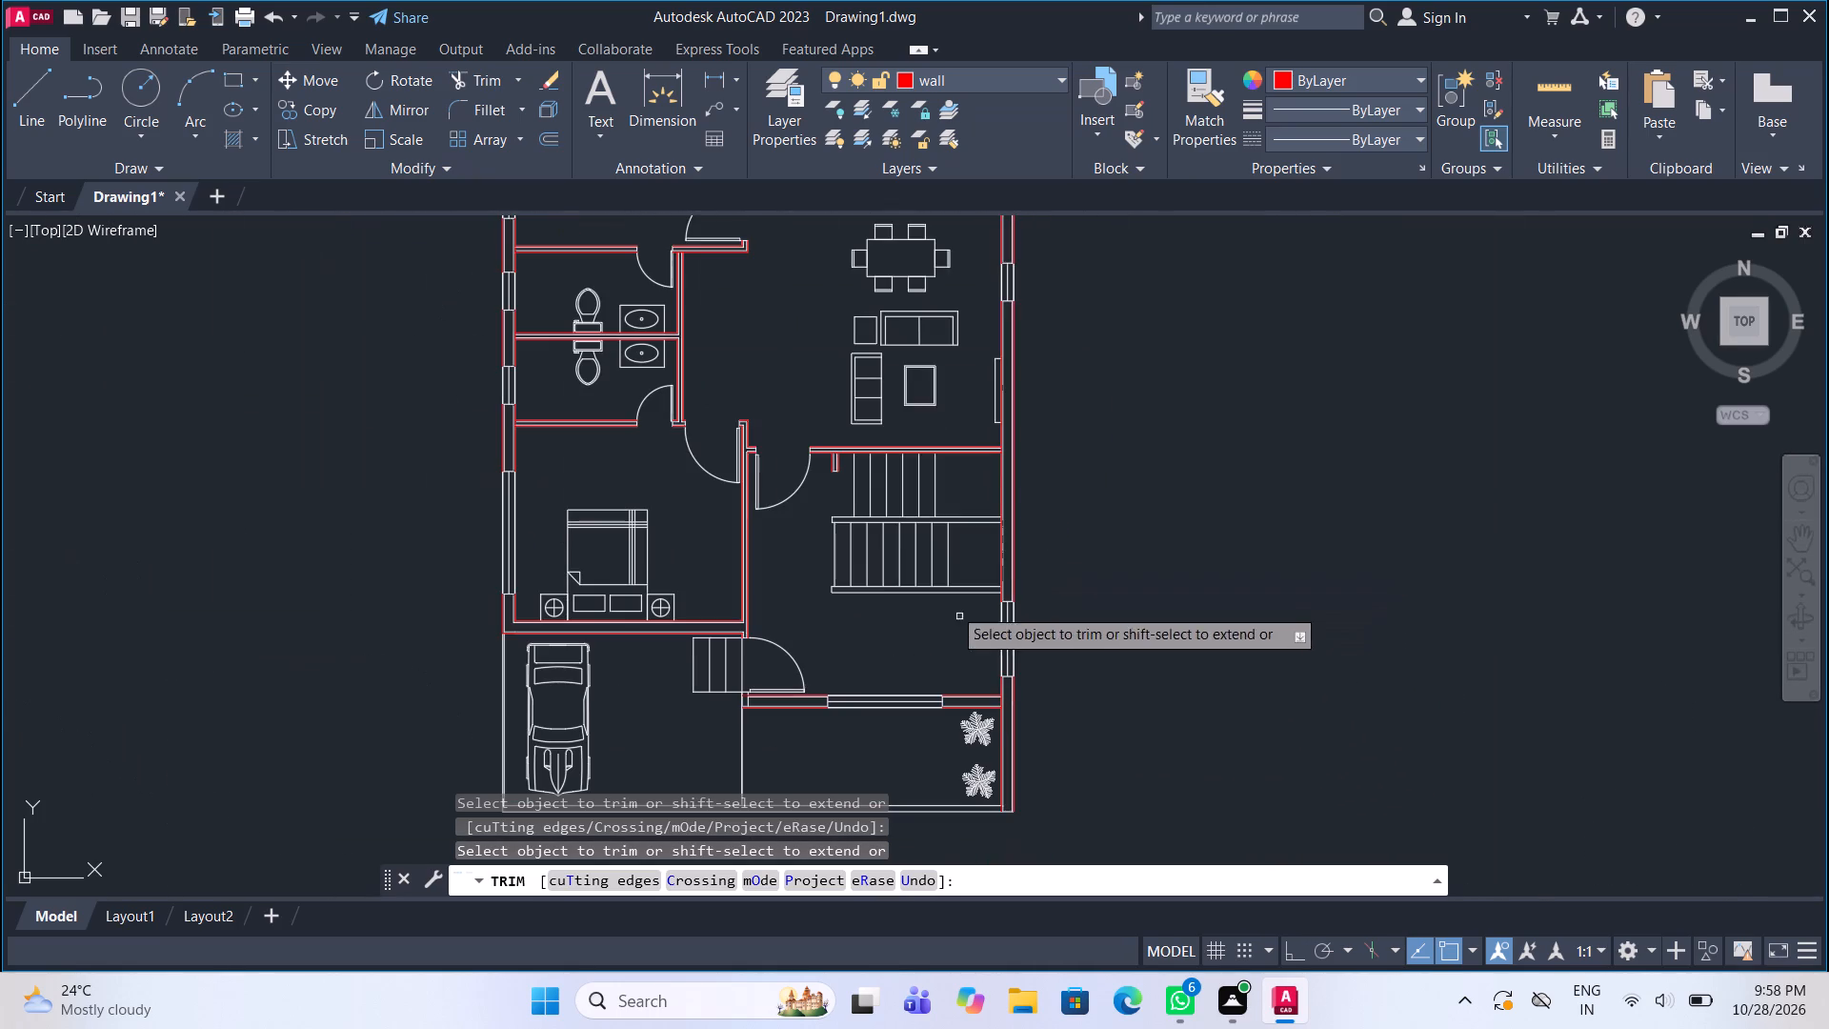
{"action": "middle_click_drag", "start_coordinate": [873, 333], "coordinate": [938, 686]}
{"action": "middle_click_drag", "start_coordinate": [912, 602], "coordinate": [930, 736]}
{"action": "scroll", "coordinate": [791, 319], "scroll_direction": "up", "scroll_amount": 4}
{"action": "key", "text": "Escape"}
{"action": "middle_click_drag", "start_coordinate": [855, 459], "coordinate": [992, 559]}
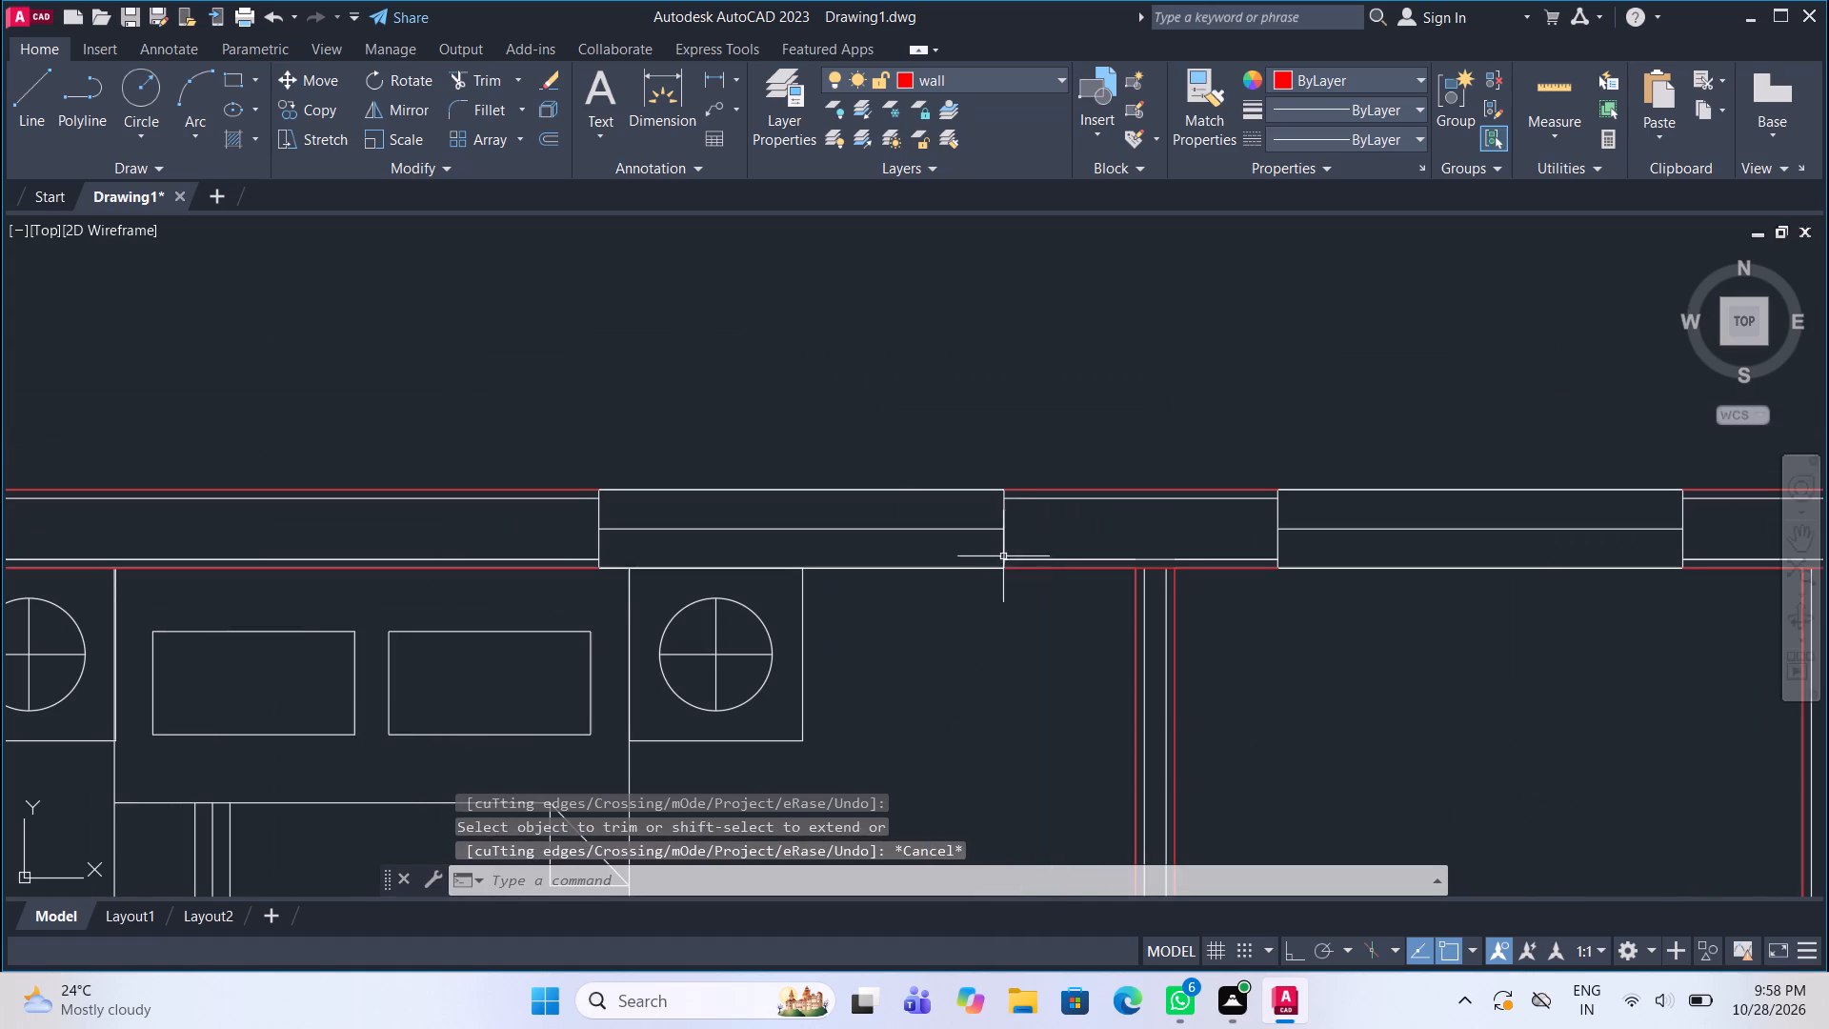
Offset the centre line of the window above the bedroom in the north exterior wall by 1" to both sides.
{"action": "left_click", "coordinate": [881, 531]}
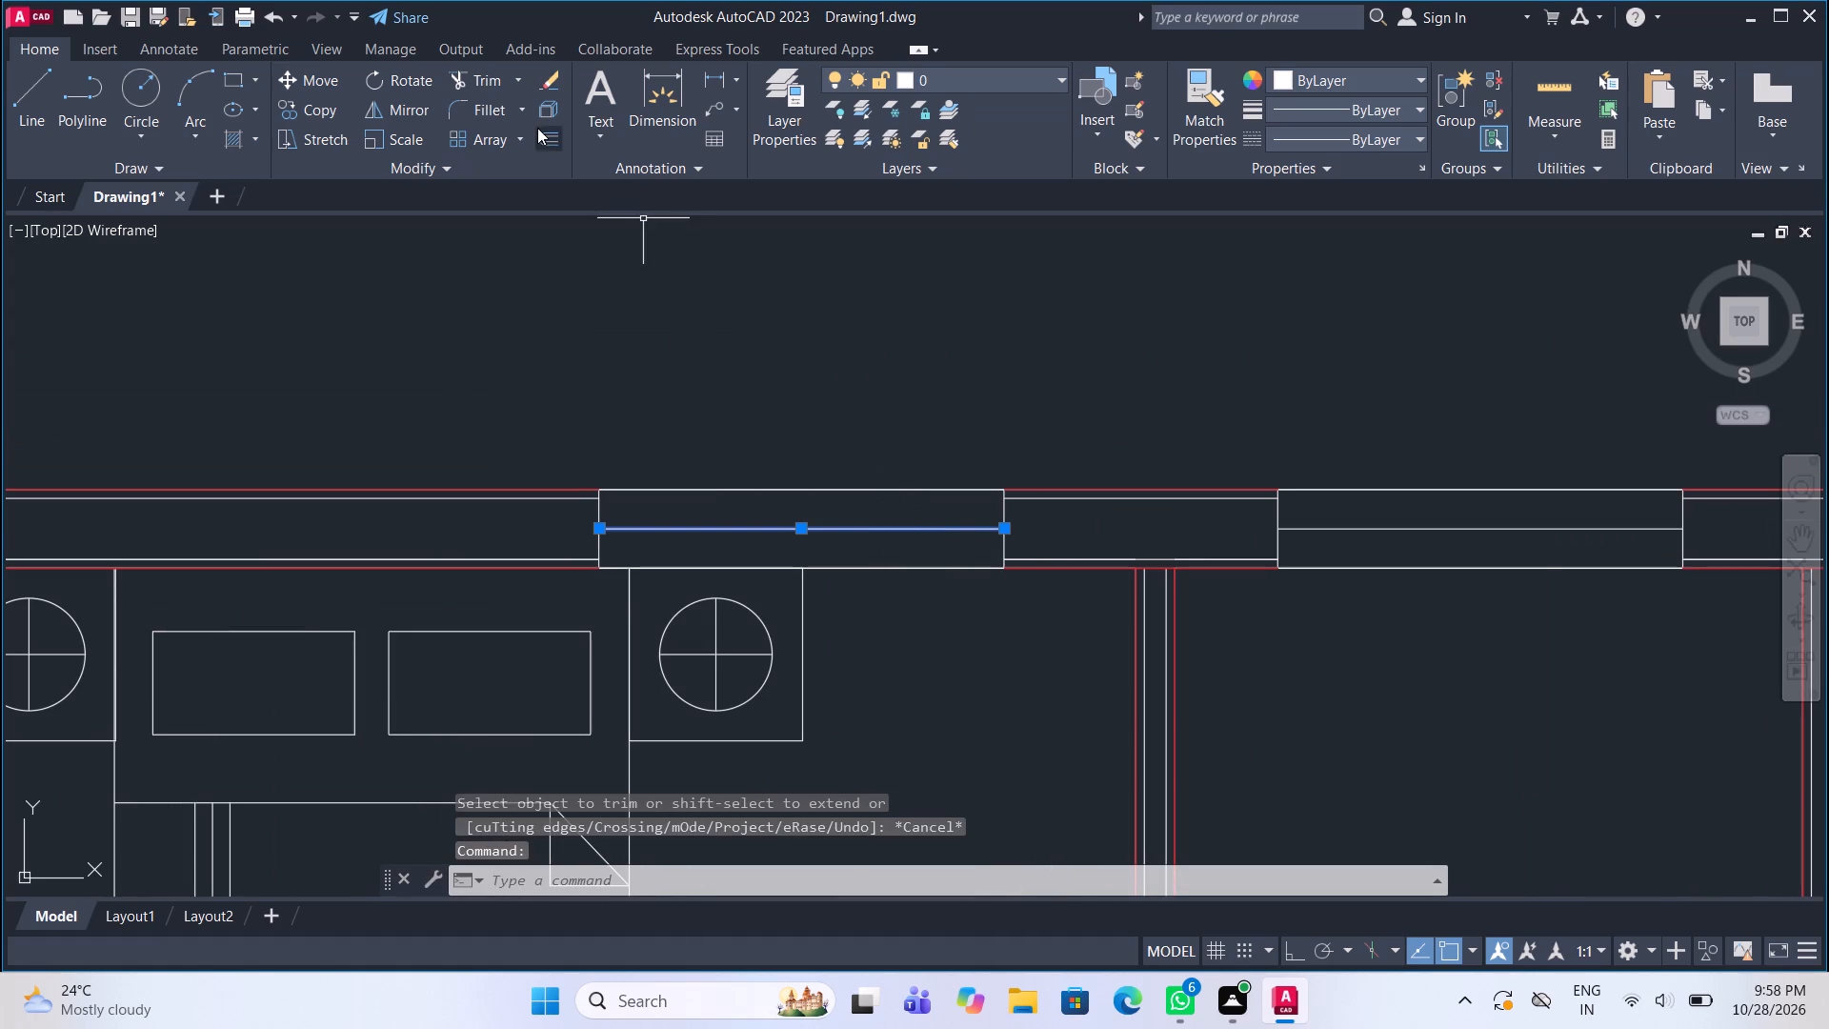
{"action": "left_click", "coordinate": [560, 144]}
{"action": "scroll", "coordinate": [774, 526], "scroll_direction": "up", "scroll_amount": 1}
{"action": "left_click", "coordinate": [774, 526]}
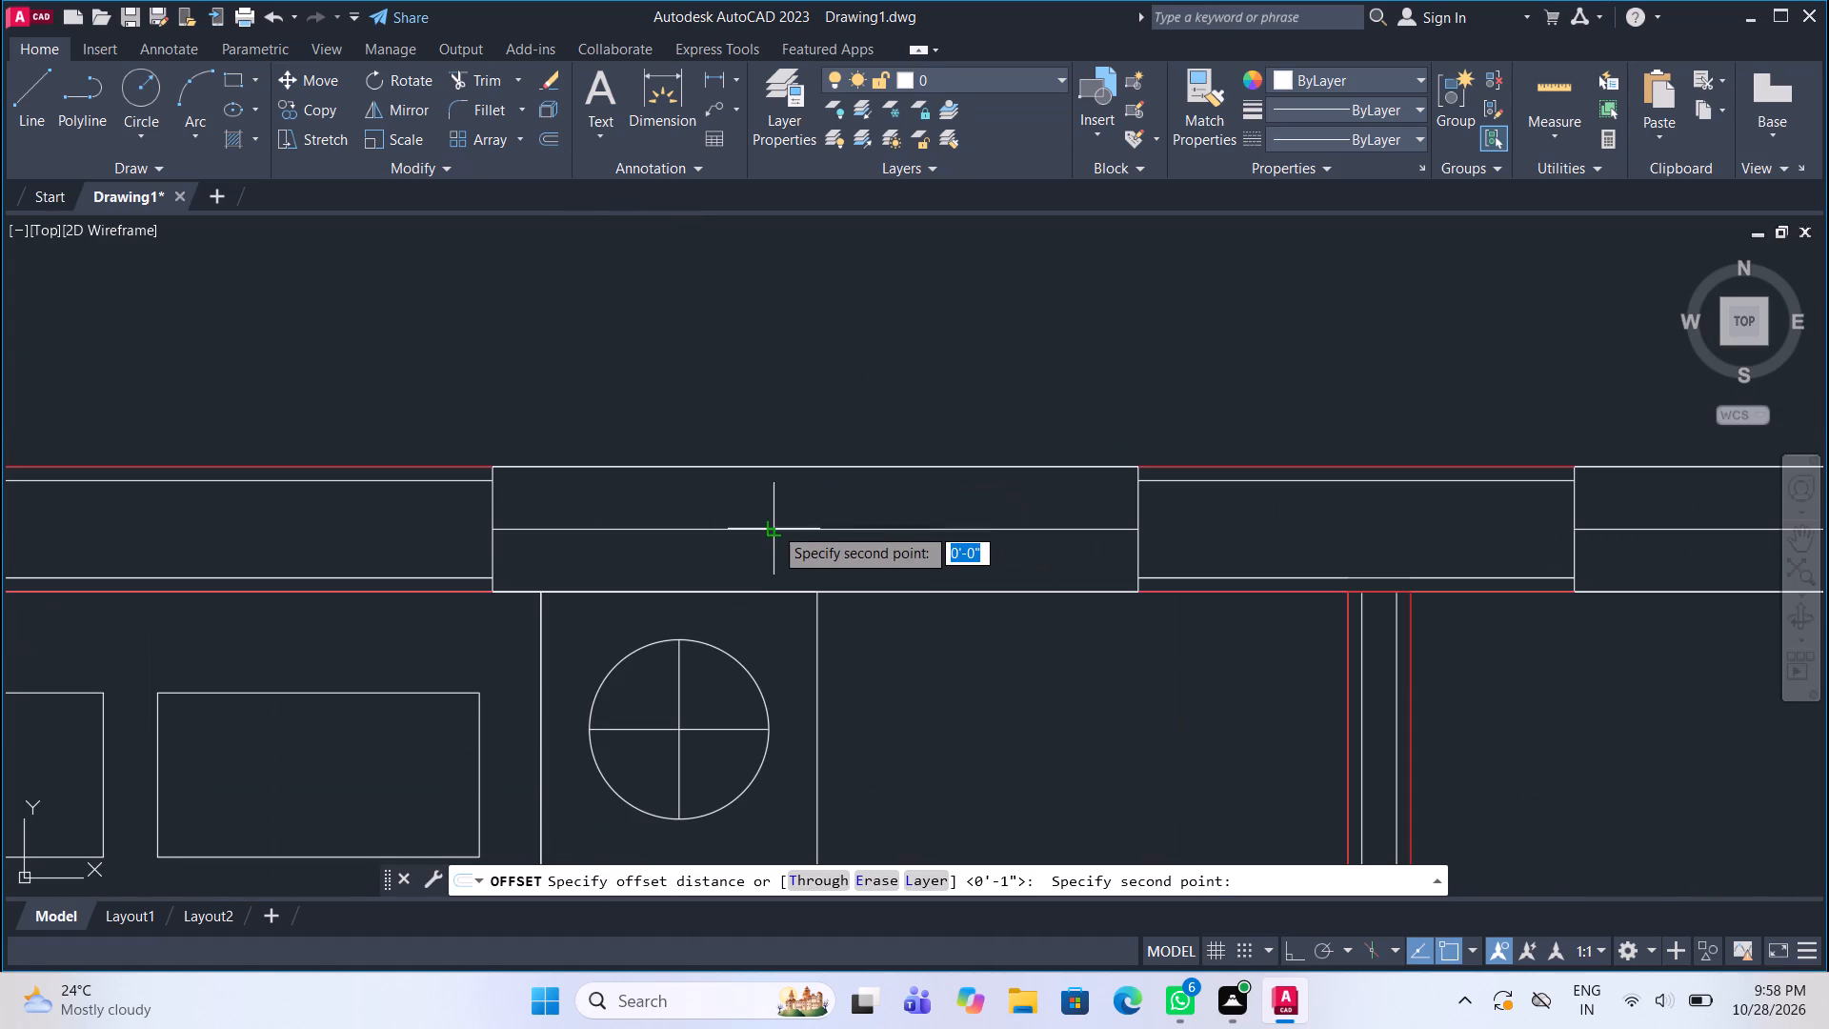
{"action": "type", "text": "1\""}
{"action": "key", "text": "Return"}
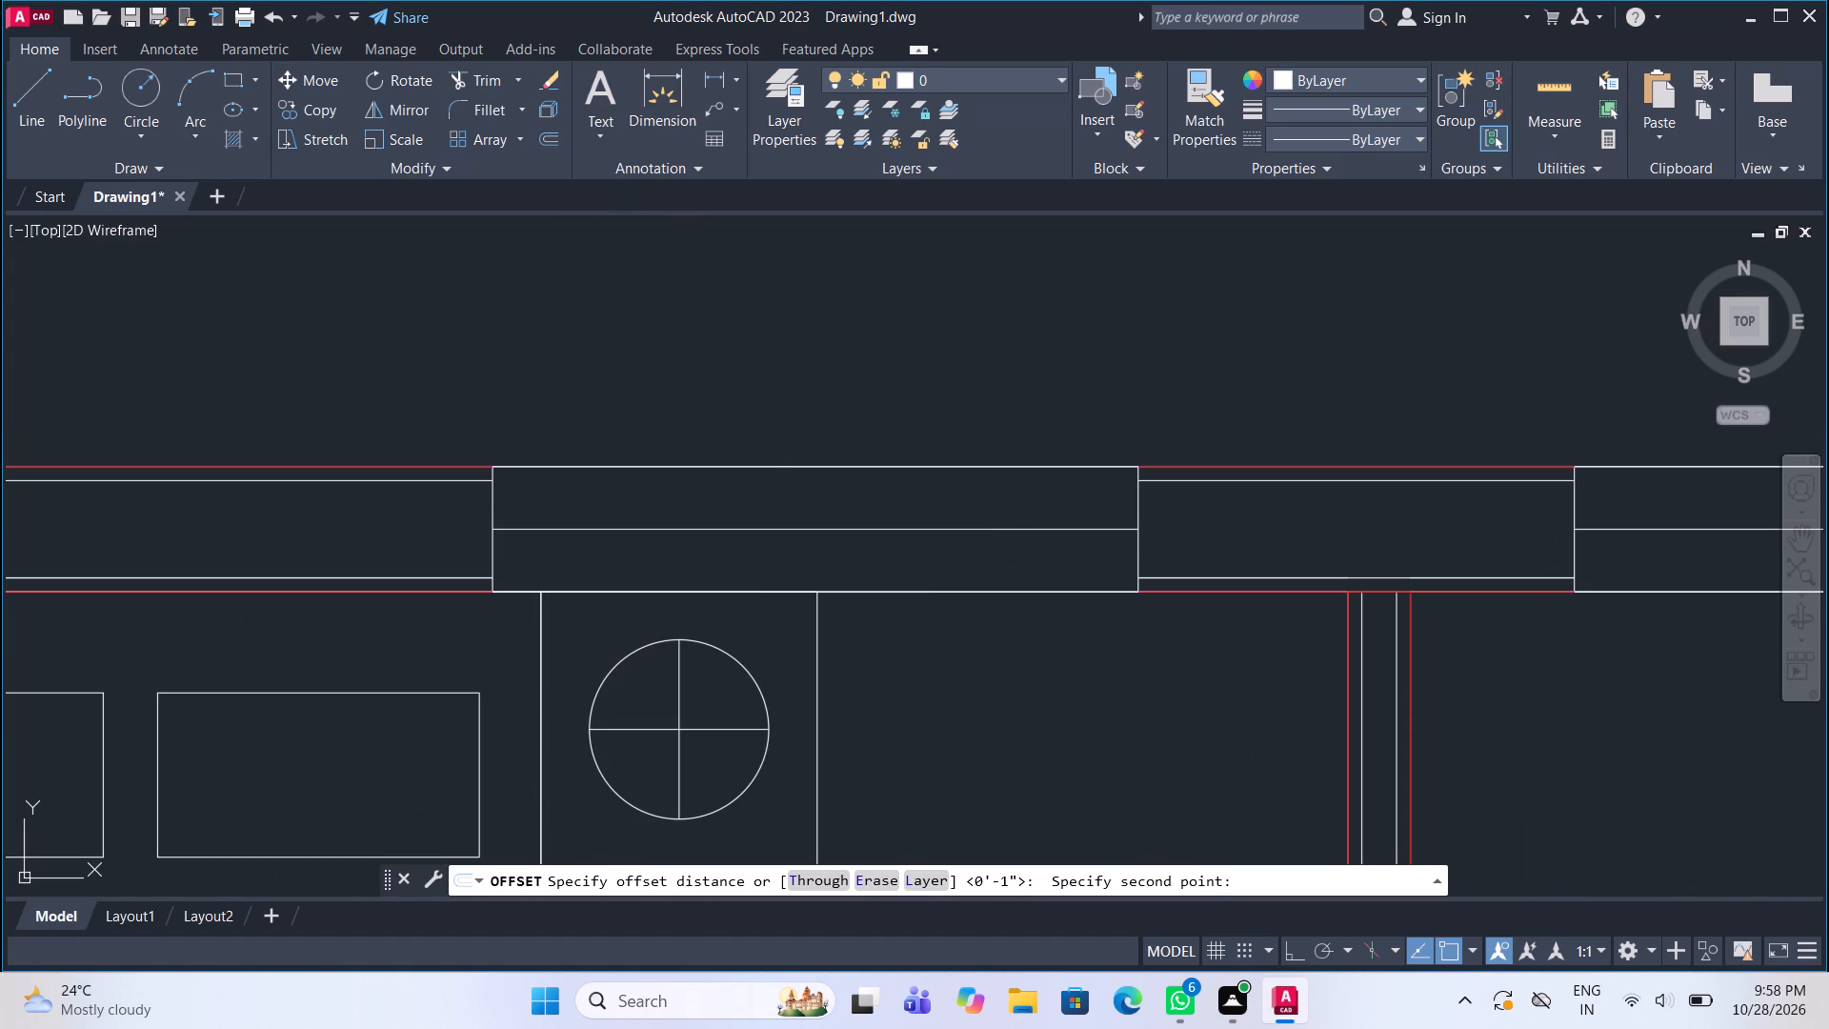
{"action": "left_click", "coordinate": [774, 475]}
{"action": "left_click", "coordinate": [772, 526]}
{"action": "left_click", "coordinate": [768, 555]}
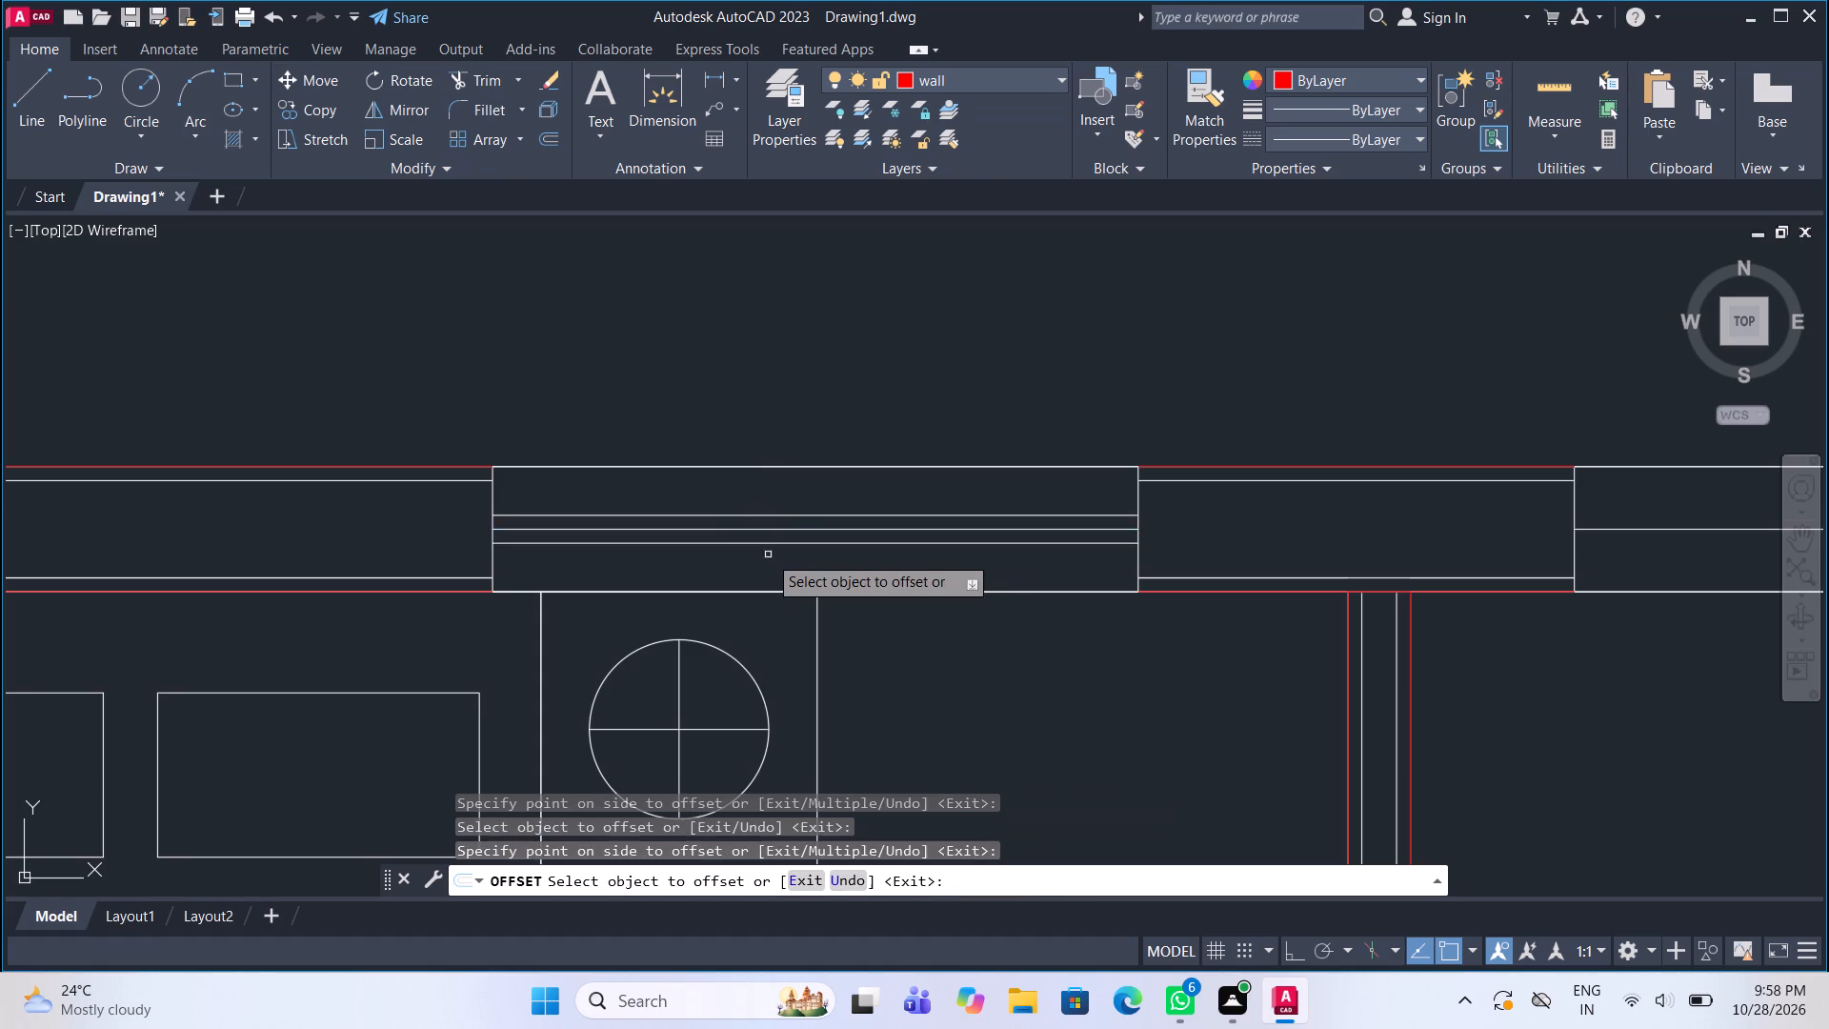
Offset the centre line of the window above the toilet in the north exterior wall 1" to both sides.
{"action": "scroll", "coordinate": [705, 514], "scroll_direction": "down", "scroll_amount": 3}
{"action": "scroll", "coordinate": [982, 536], "scroll_direction": "up", "scroll_amount": 1}
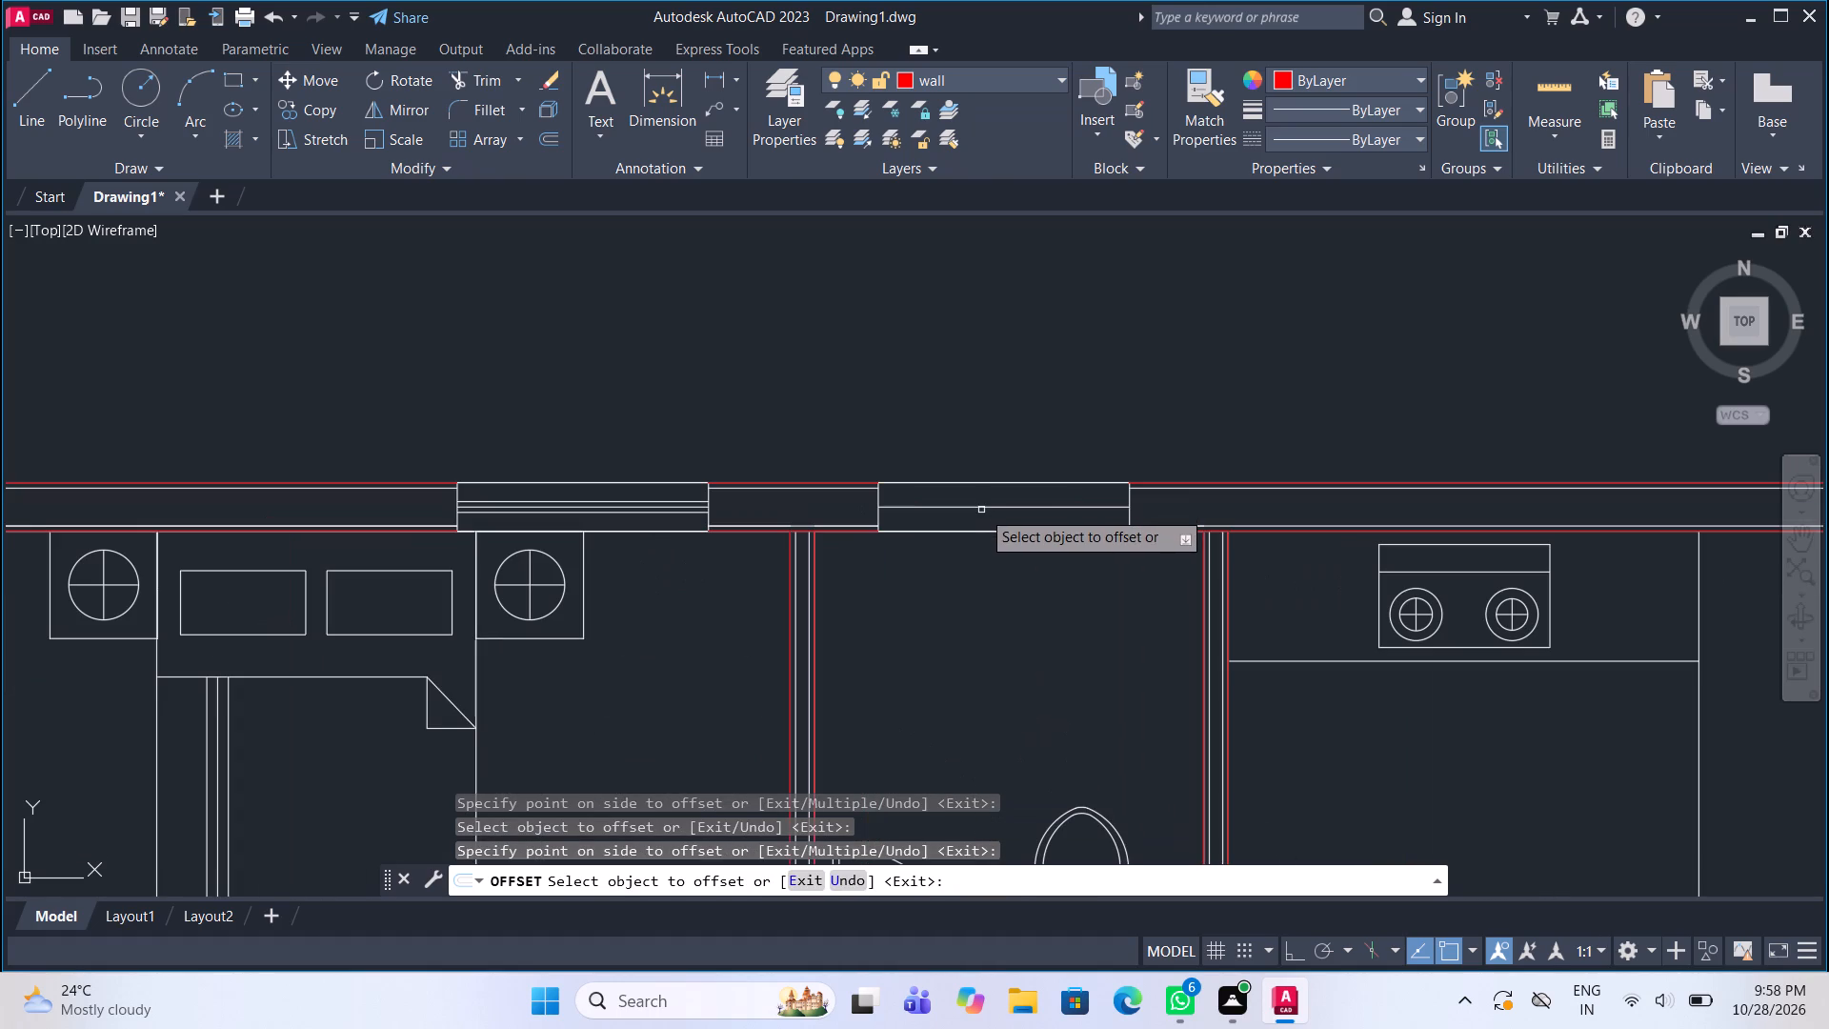
{"action": "left_click", "coordinate": [981, 510]}
{"action": "left_click", "coordinate": [981, 496]}
{"action": "left_click", "coordinate": [978, 509]}
{"action": "left_click", "coordinate": [977, 524]}
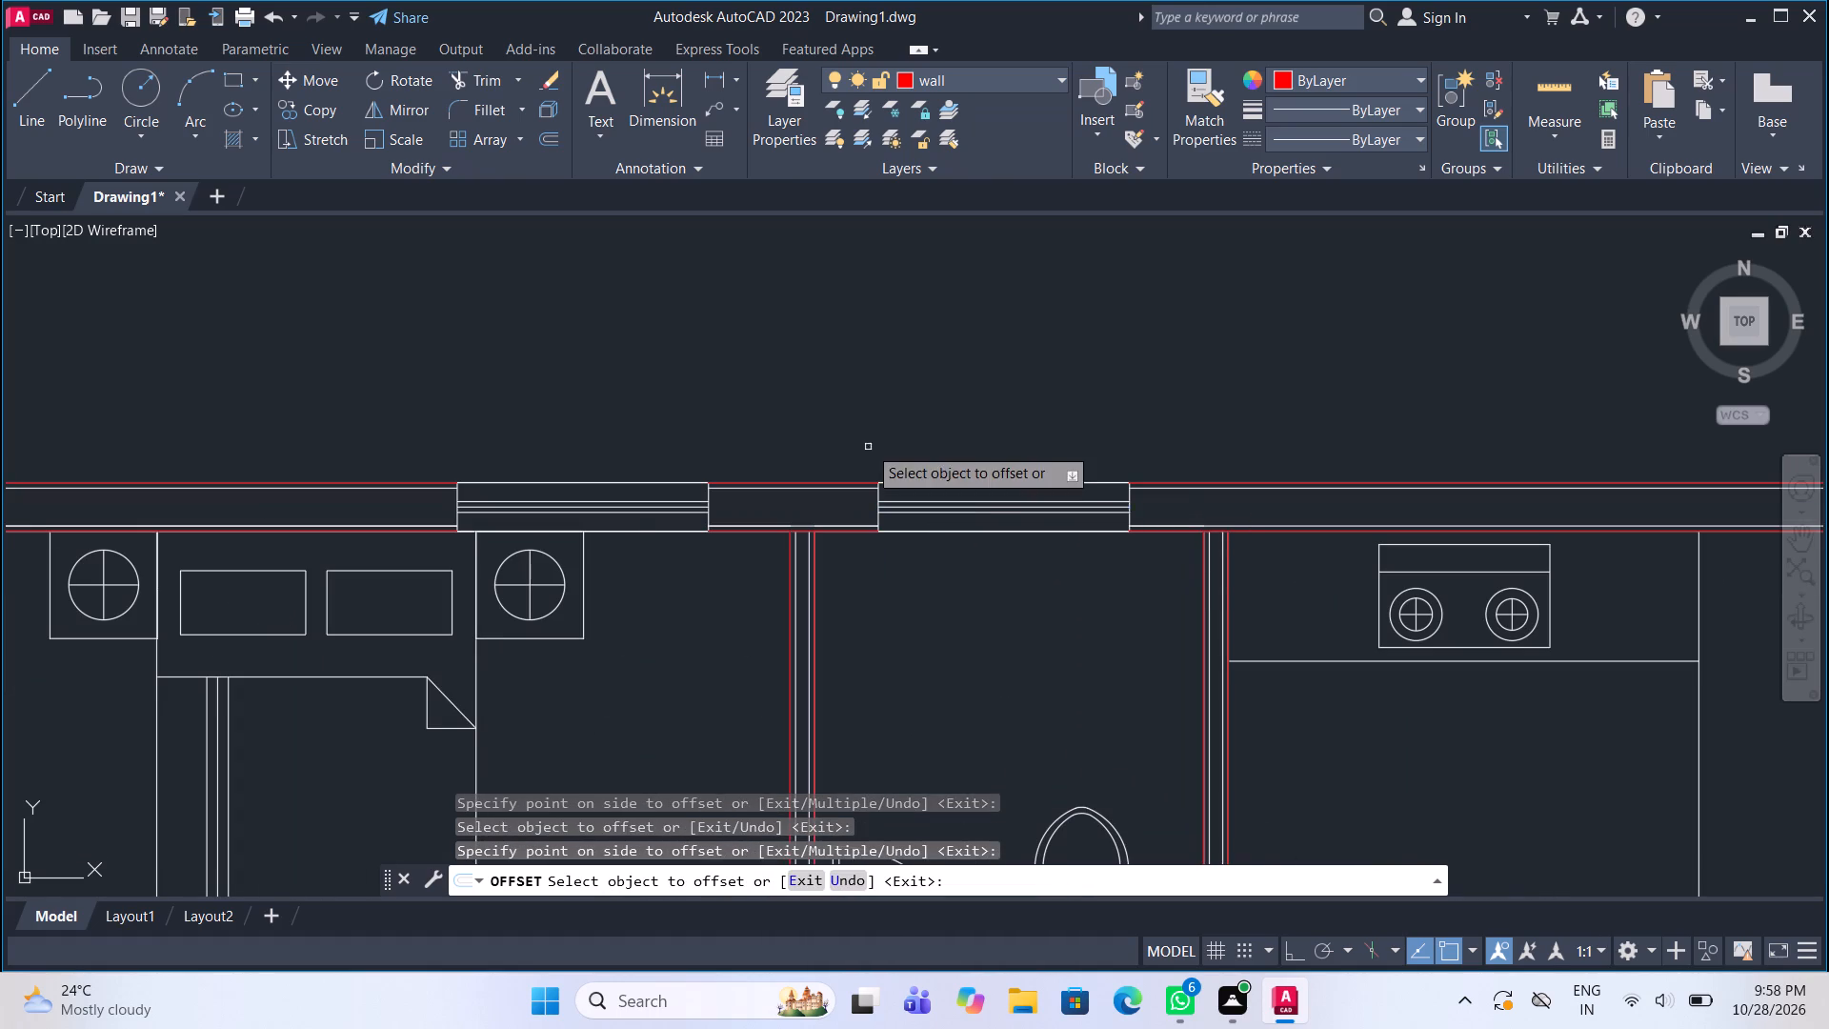
Offset the centre line of the kitchen window beside the sink in the east wall 1" to both sides.
{"action": "scroll", "coordinate": [868, 446], "scroll_direction": "down", "scroll_amount": 2}
{"action": "middle_click_drag", "start_coordinate": [1203, 626], "coordinate": [977, 469]}
{"action": "scroll", "coordinate": [1087, 486], "scroll_direction": "up", "scroll_amount": 3}
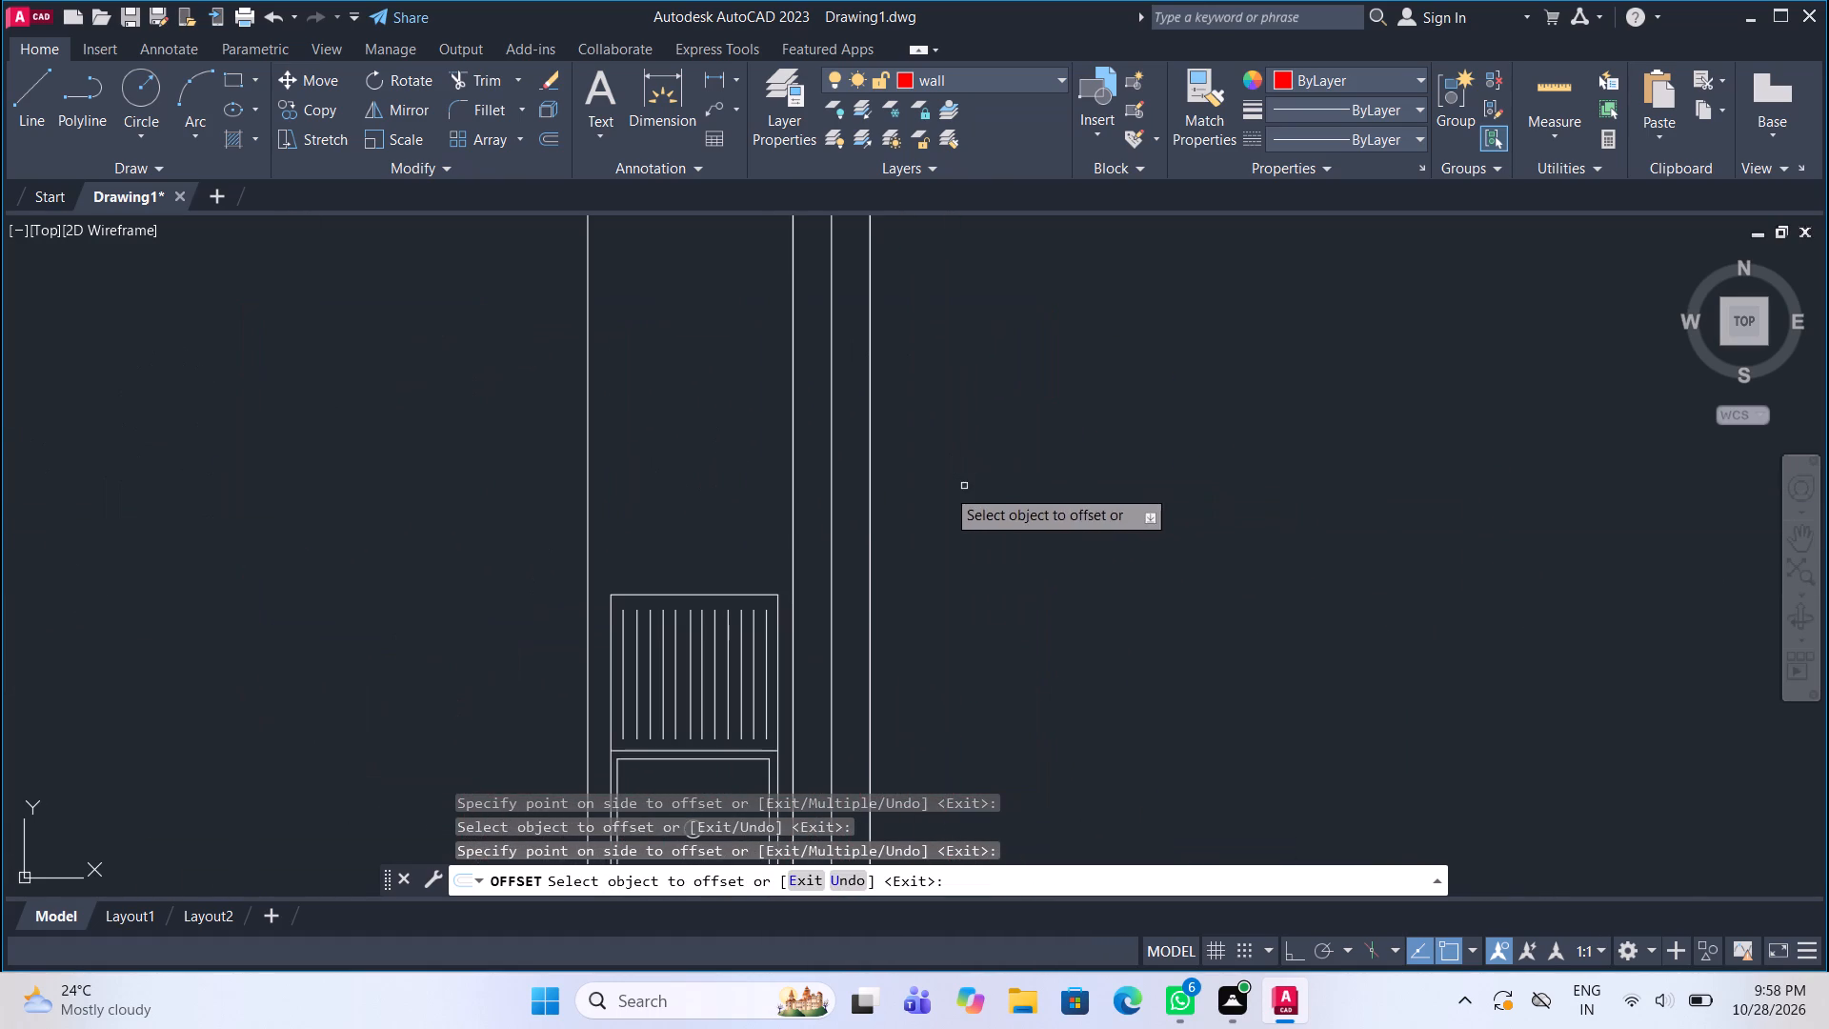
{"action": "left_click", "coordinate": [833, 481]}
{"action": "left_click", "coordinate": [818, 473]}
{"action": "left_click", "coordinate": [833, 494]}
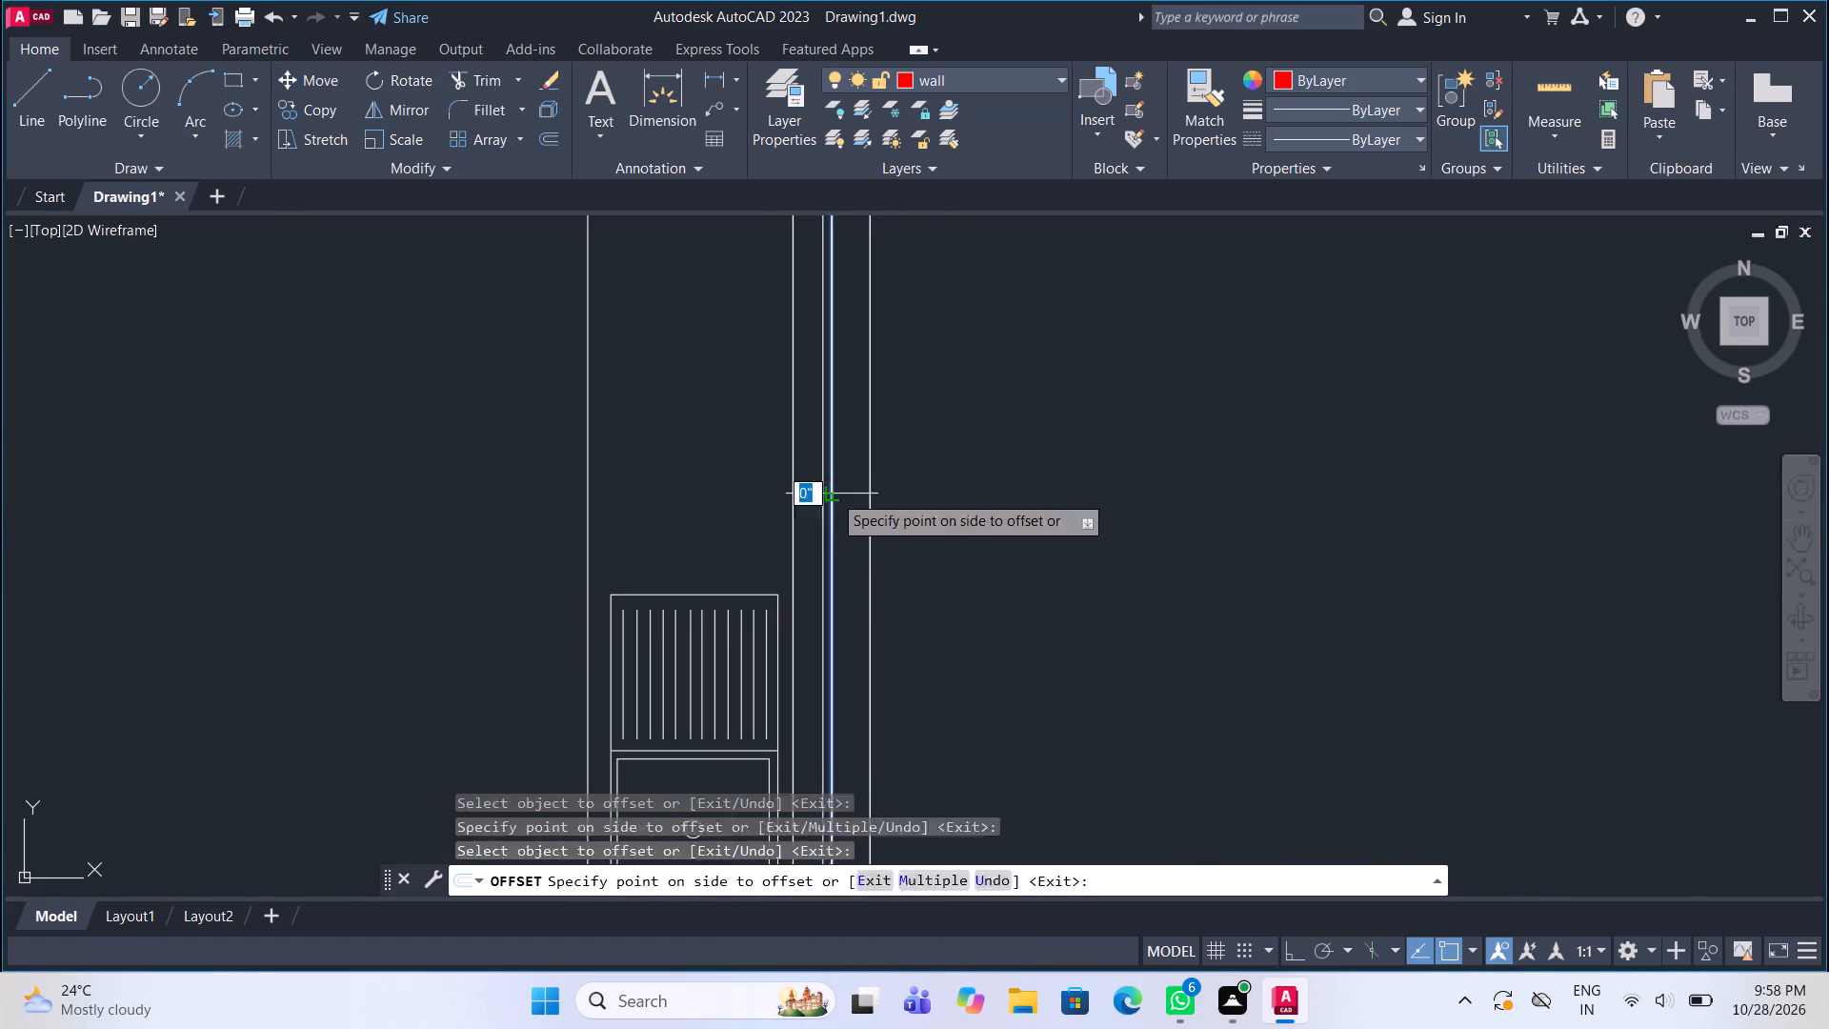
{"action": "left_click", "coordinate": [863, 520]}
Offset the centre line of the small east wall window just south of the kitchen 1" to both sides.
{"action": "scroll", "coordinate": [861, 398], "scroll_direction": "down", "scroll_amount": 4}
{"action": "scroll", "coordinate": [855, 576], "scroll_direction": "up", "scroll_amount": 4}
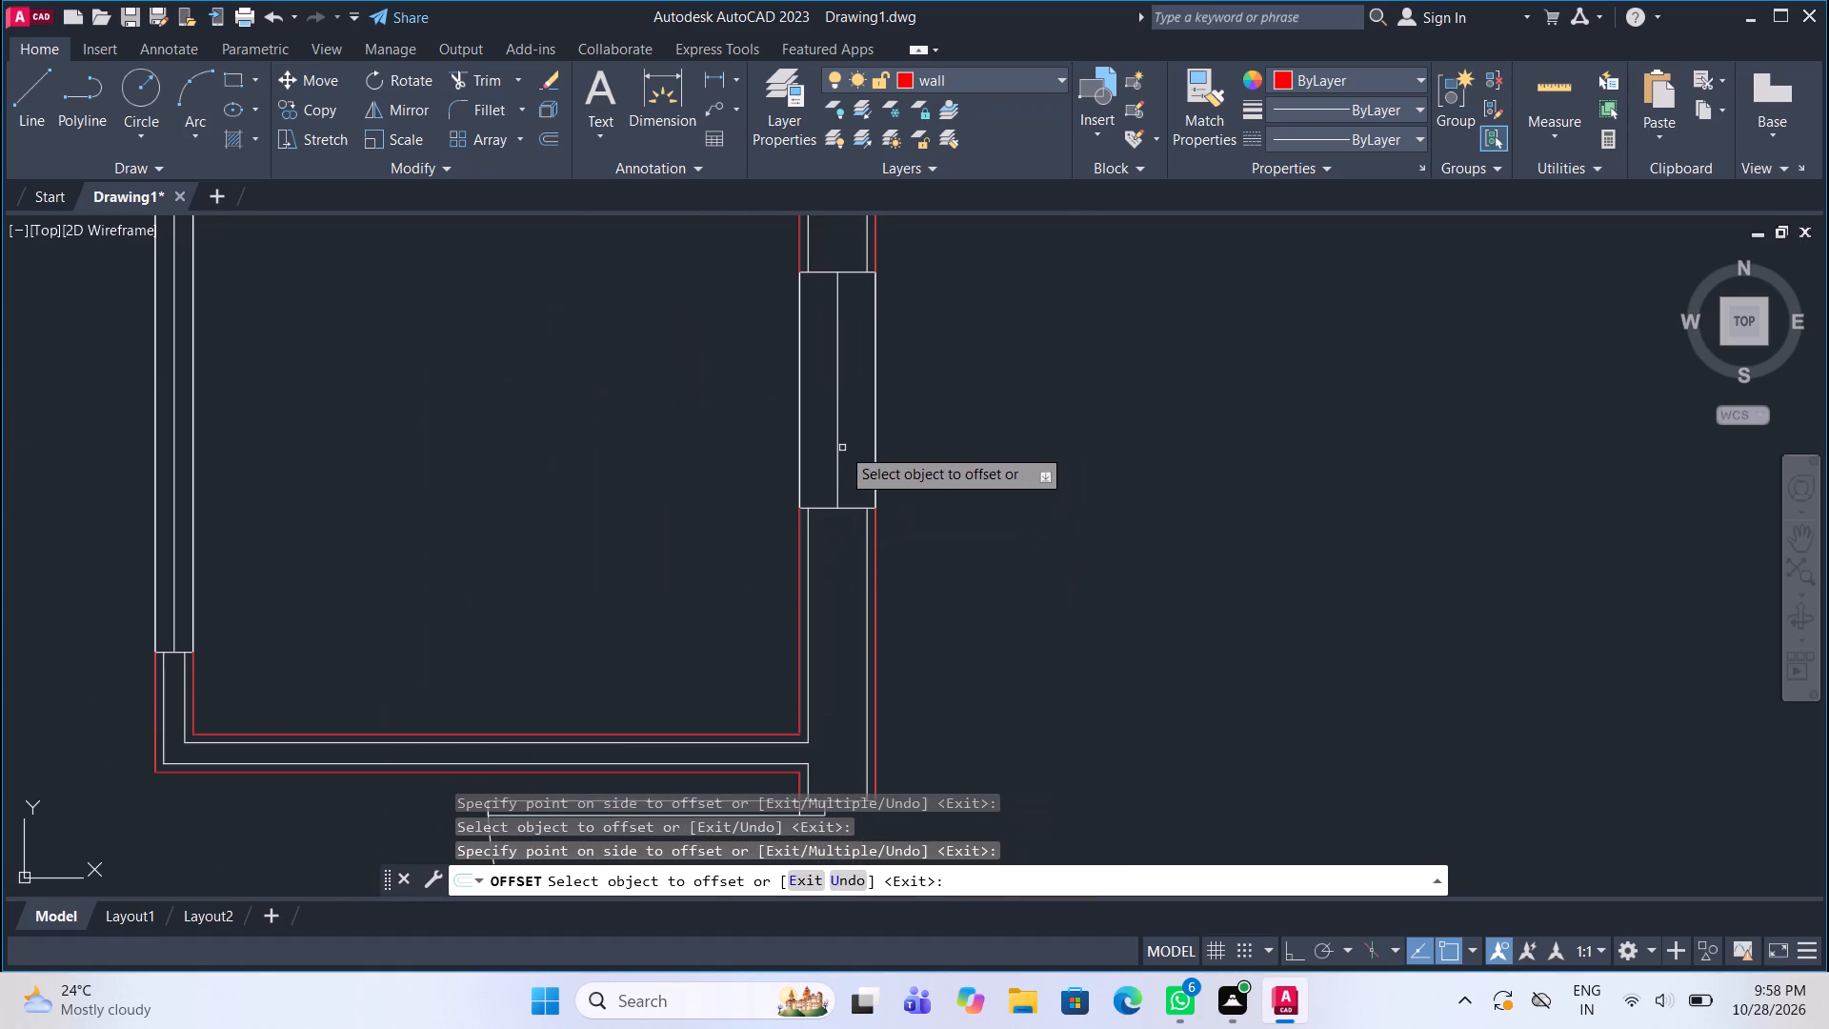
{"action": "left_click_drag", "start_coordinate": [839, 439], "coordinate": [833, 429]}
{"action": "left_click", "coordinate": [828, 420]}
{"action": "left_click", "coordinate": [823, 403]}
{"action": "left_click_drag", "start_coordinate": [840, 420], "coordinate": [846, 436]}
{"action": "left_click", "coordinate": [859, 453]}
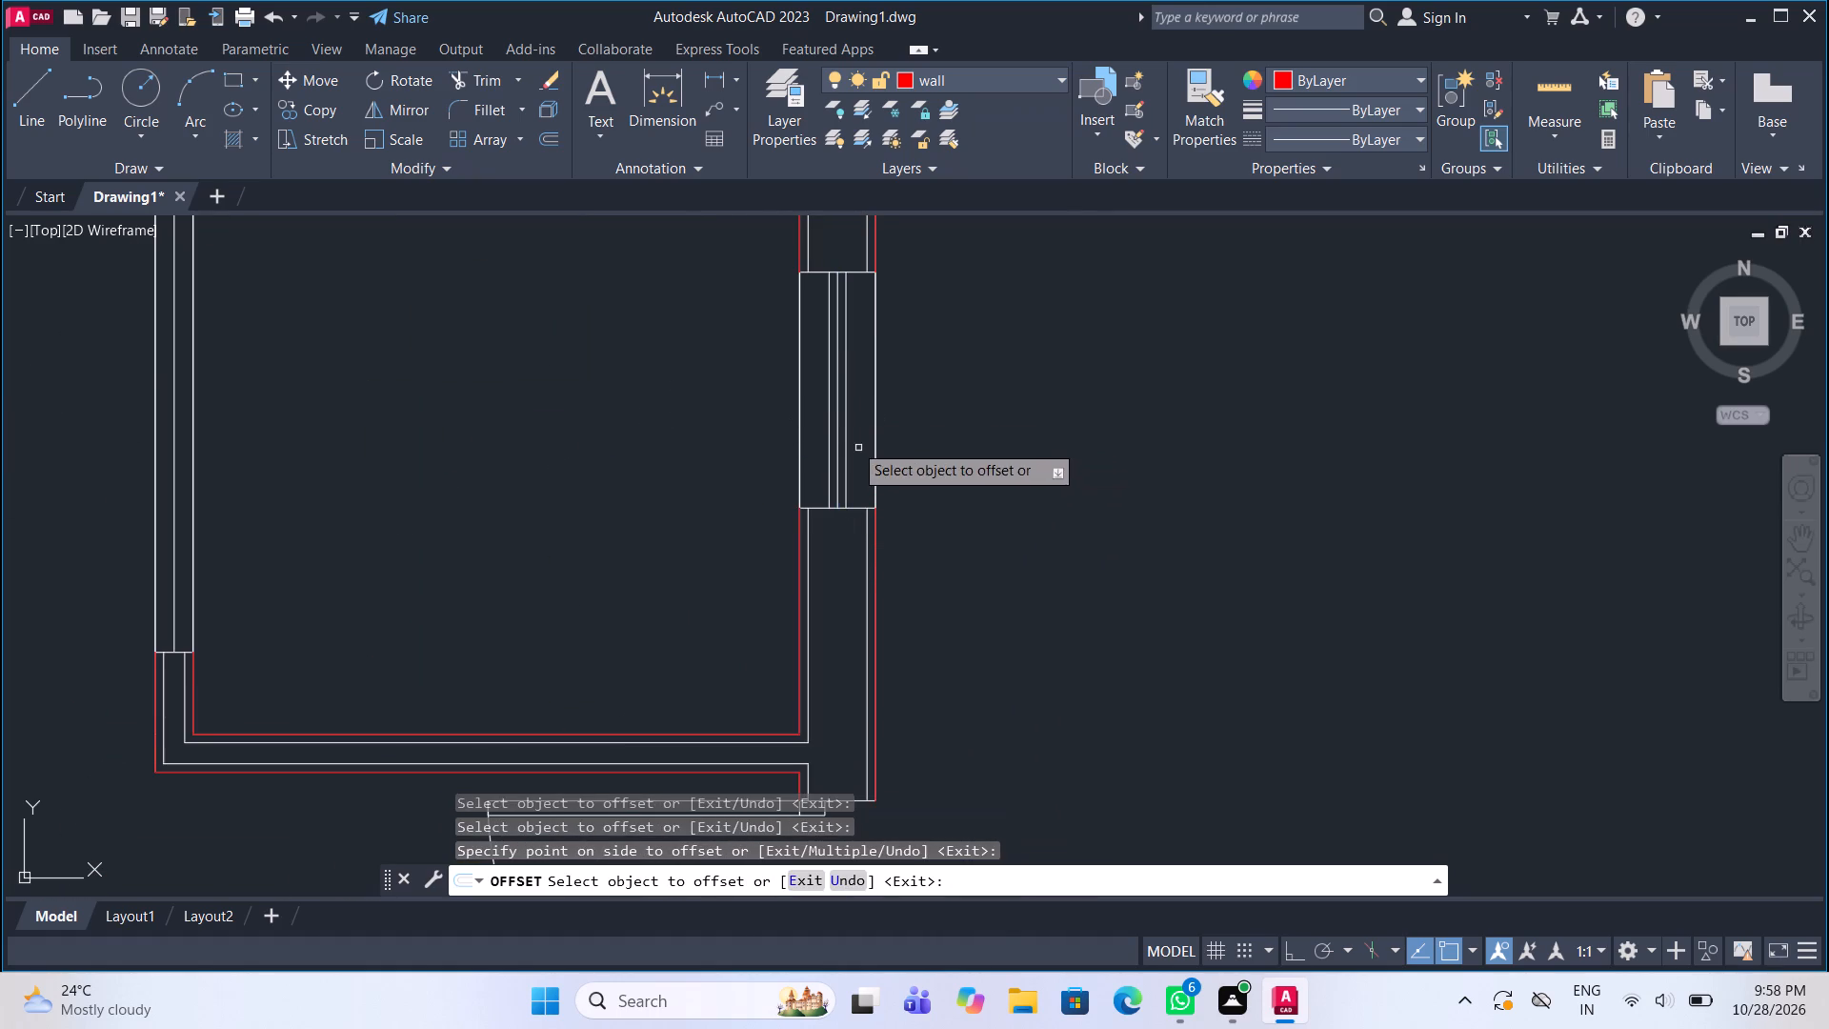
Offset the centre line of the east wall window beside the dining and sofa area 1" to both sides.
{"action": "scroll", "coordinate": [828, 405], "scroll_direction": "down", "scroll_amount": 4}
{"action": "scroll", "coordinate": [826, 593], "scroll_direction": "up", "scroll_amount": 4}
{"action": "left_click", "coordinate": [817, 564]}
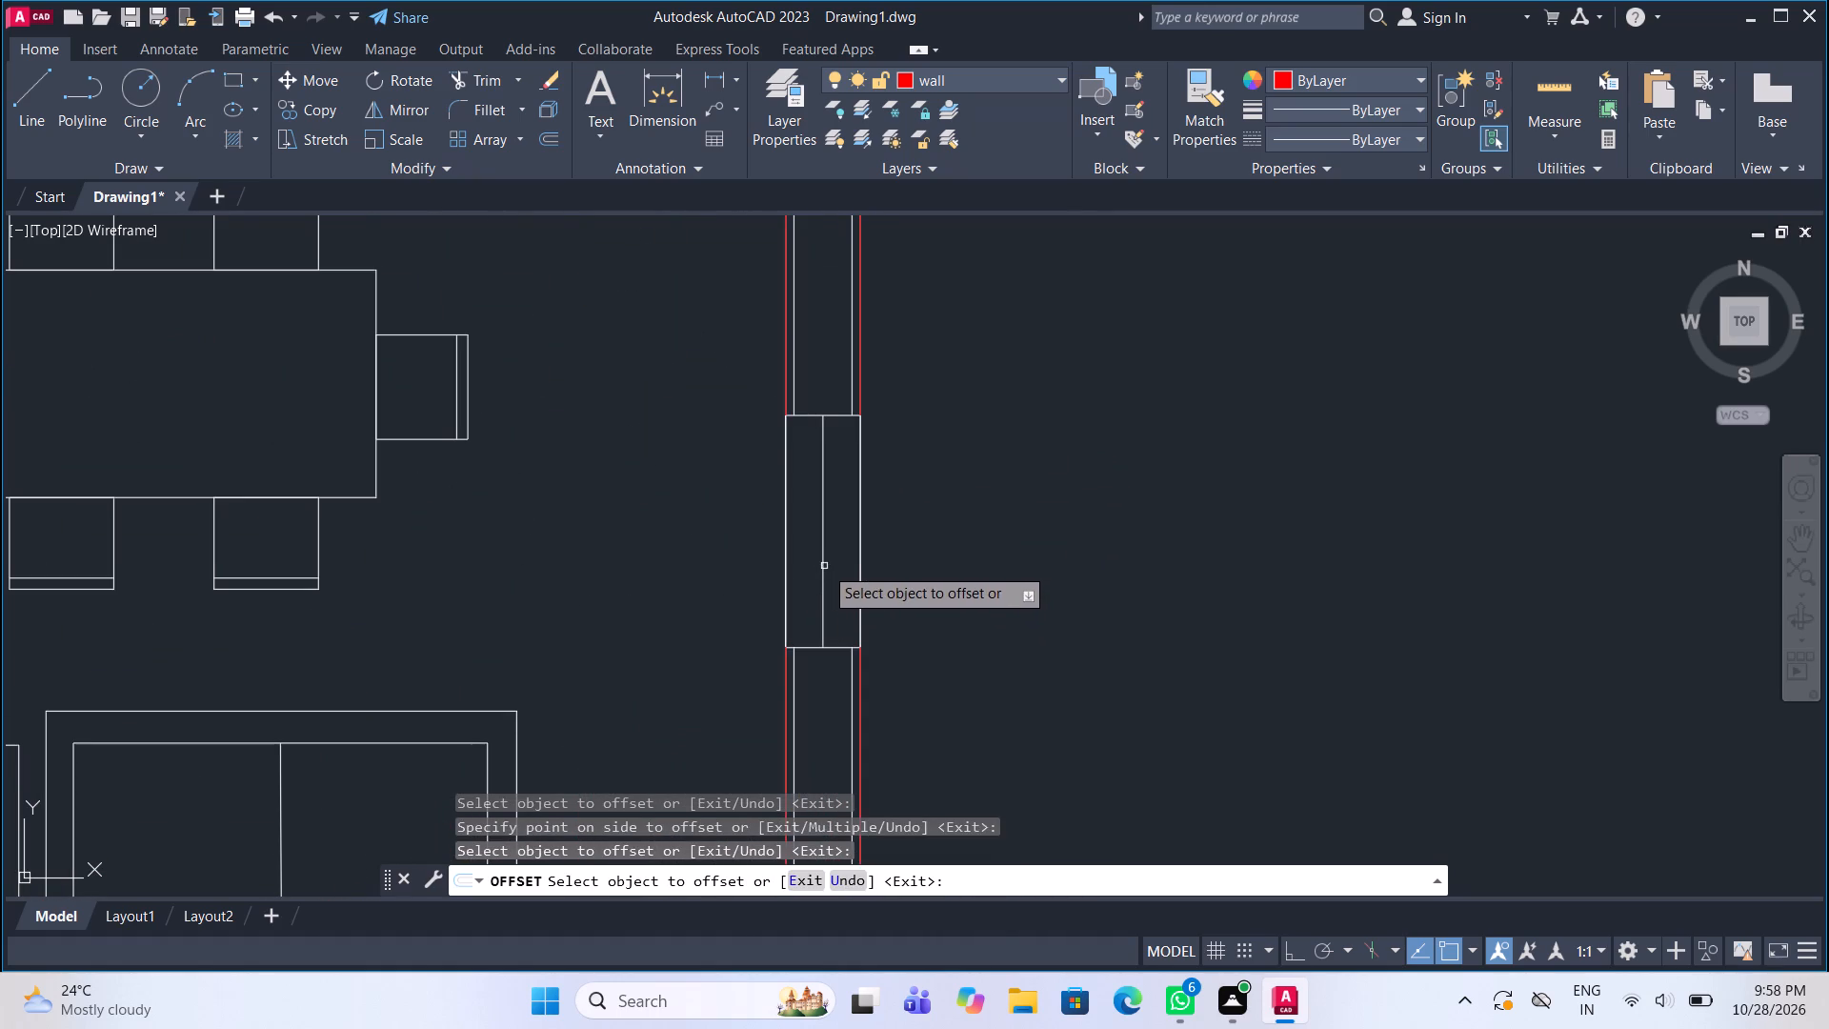
{"action": "left_click", "coordinate": [824, 565]}
{"action": "double_click", "coordinate": [836, 569]}
{"action": "left_click", "coordinate": [821, 556]}
{"action": "left_click", "coordinate": [800, 531]}
Offset the centre line of the east wall window south of the staircase 1" to both sides.
{"action": "scroll", "coordinate": [802, 425], "scroll_direction": "down", "scroll_amount": 3}
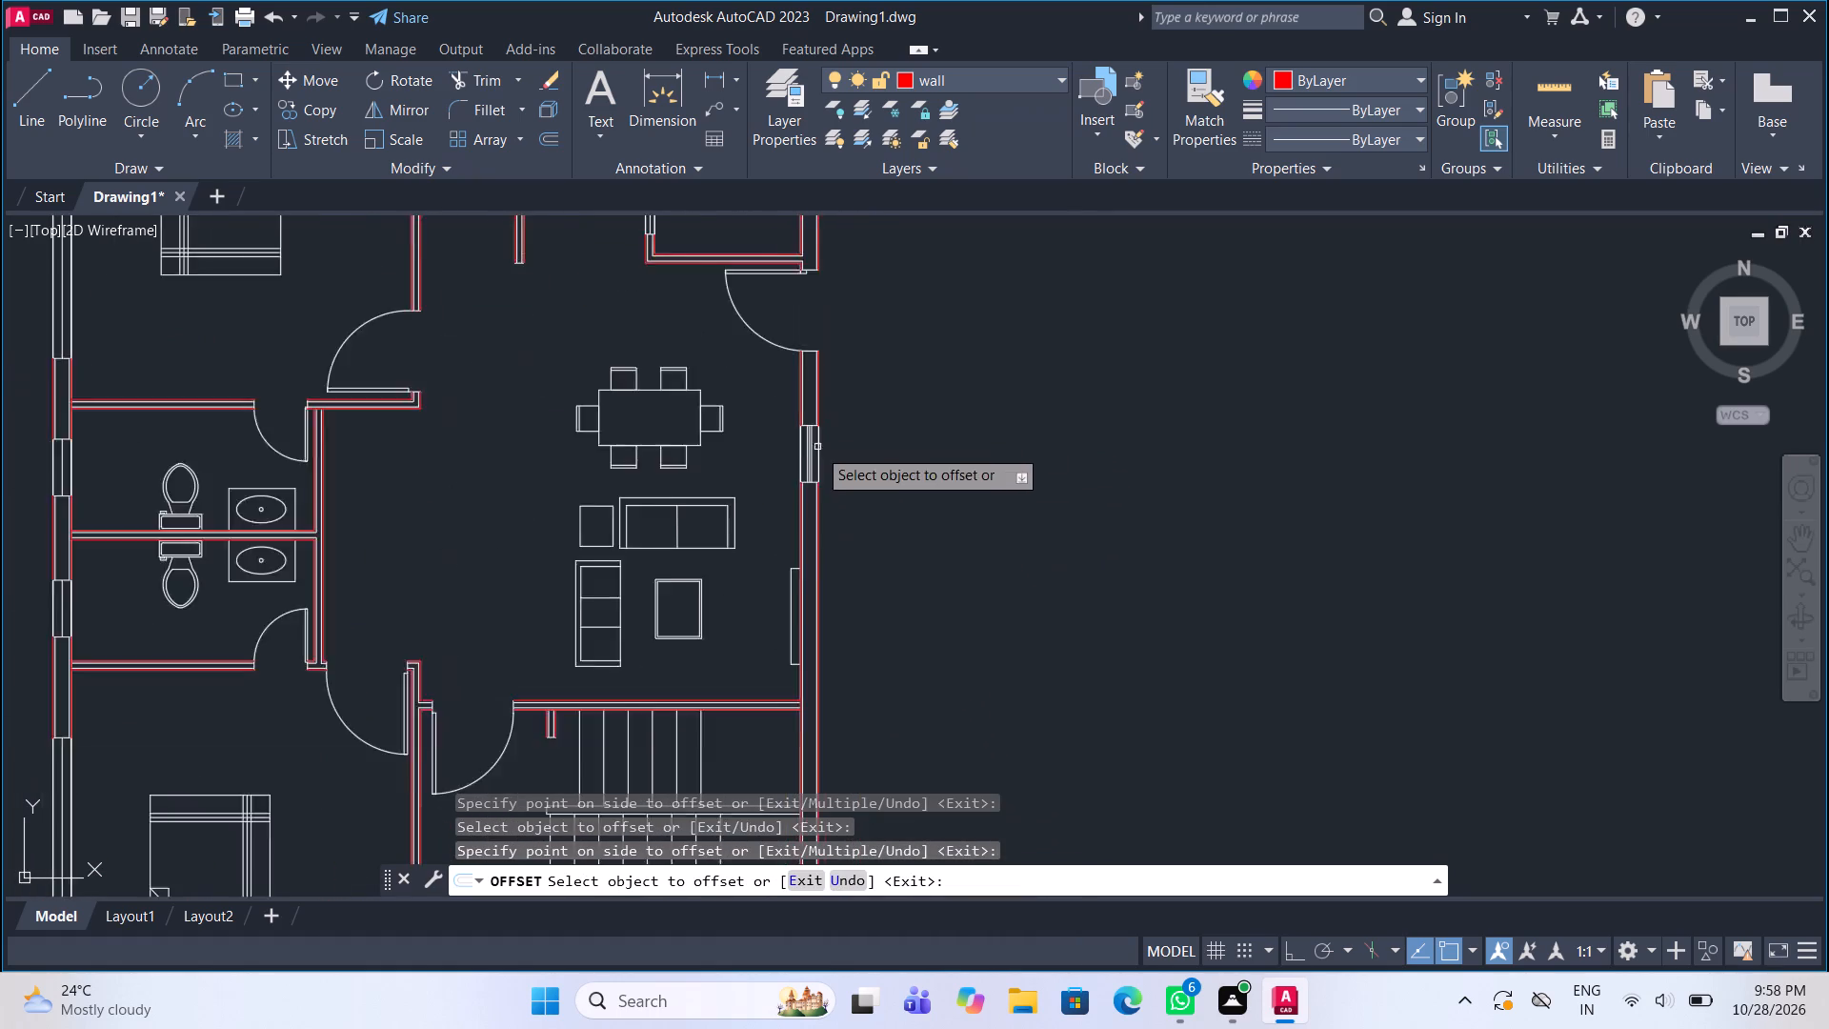
{"action": "scroll", "coordinate": [818, 451], "scroll_direction": "down", "scroll_amount": 4}
{"action": "scroll", "coordinate": [821, 568], "scroll_direction": "up", "scroll_amount": 6}
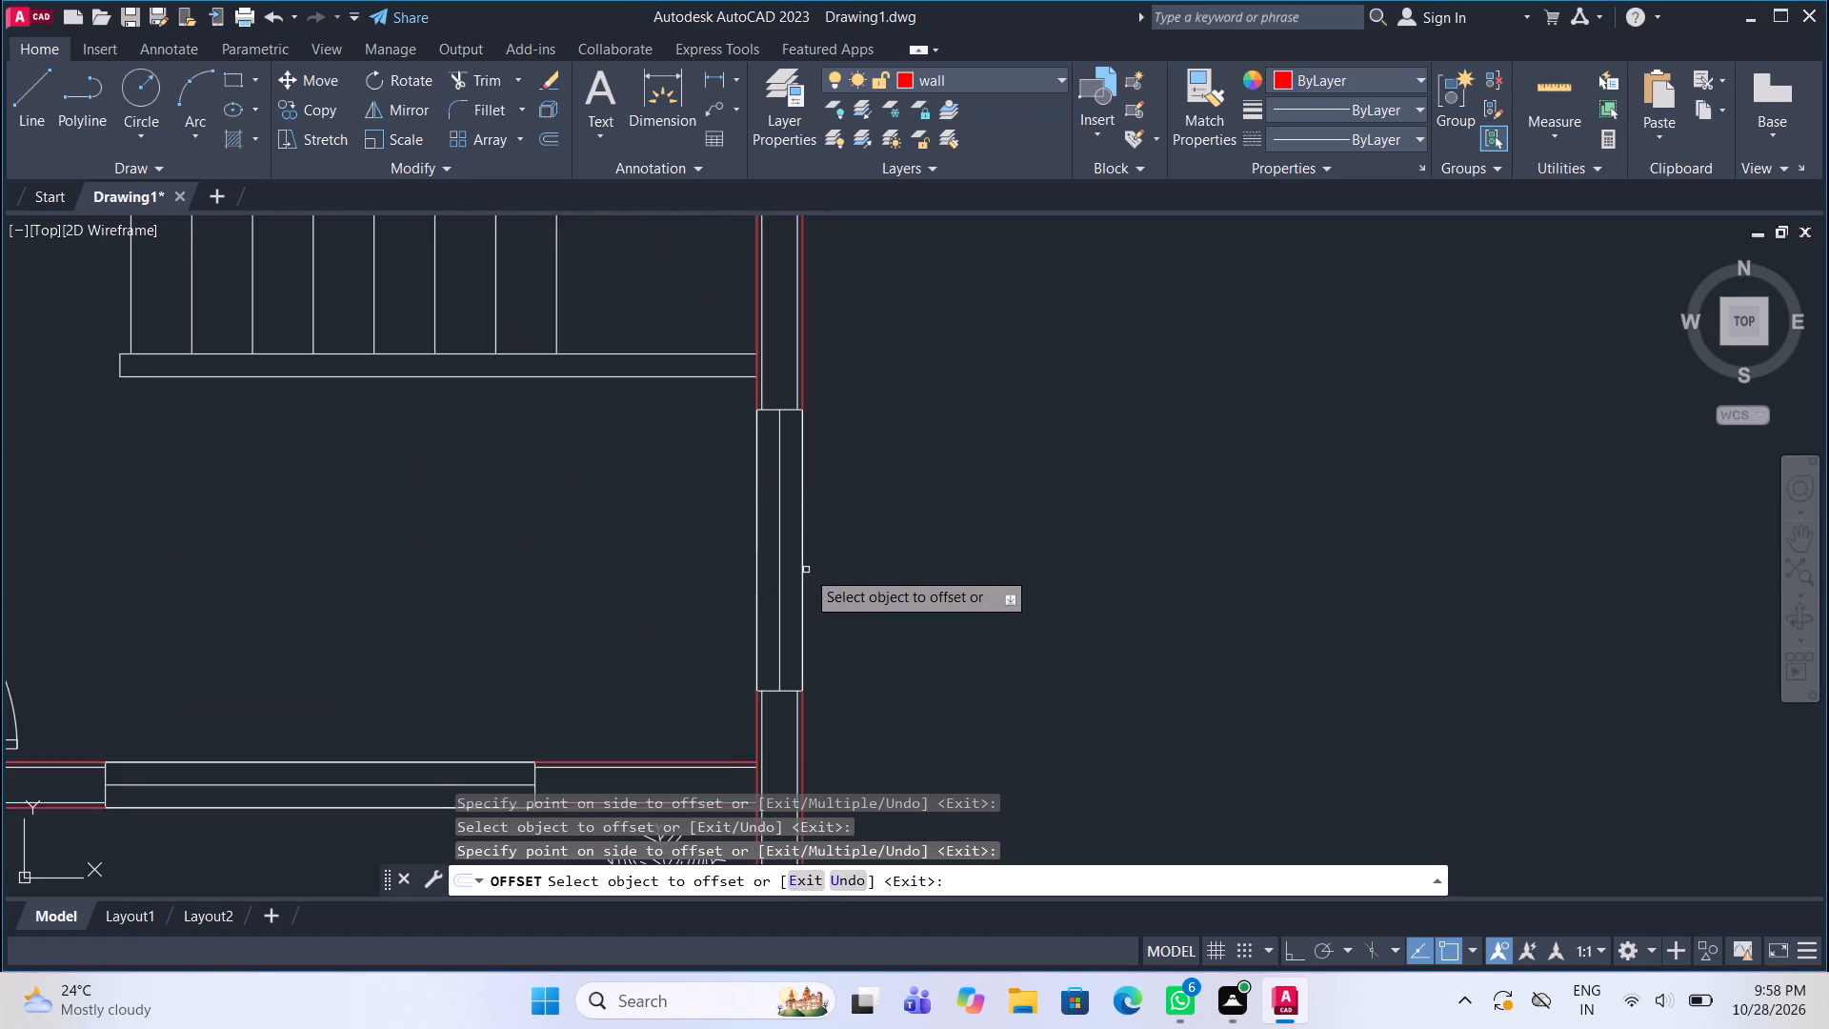
{"action": "scroll", "coordinate": [794, 573], "scroll_direction": "up", "scroll_amount": 1}
{"action": "left_click_drag", "start_coordinate": [768, 558], "coordinate": [783, 571]}
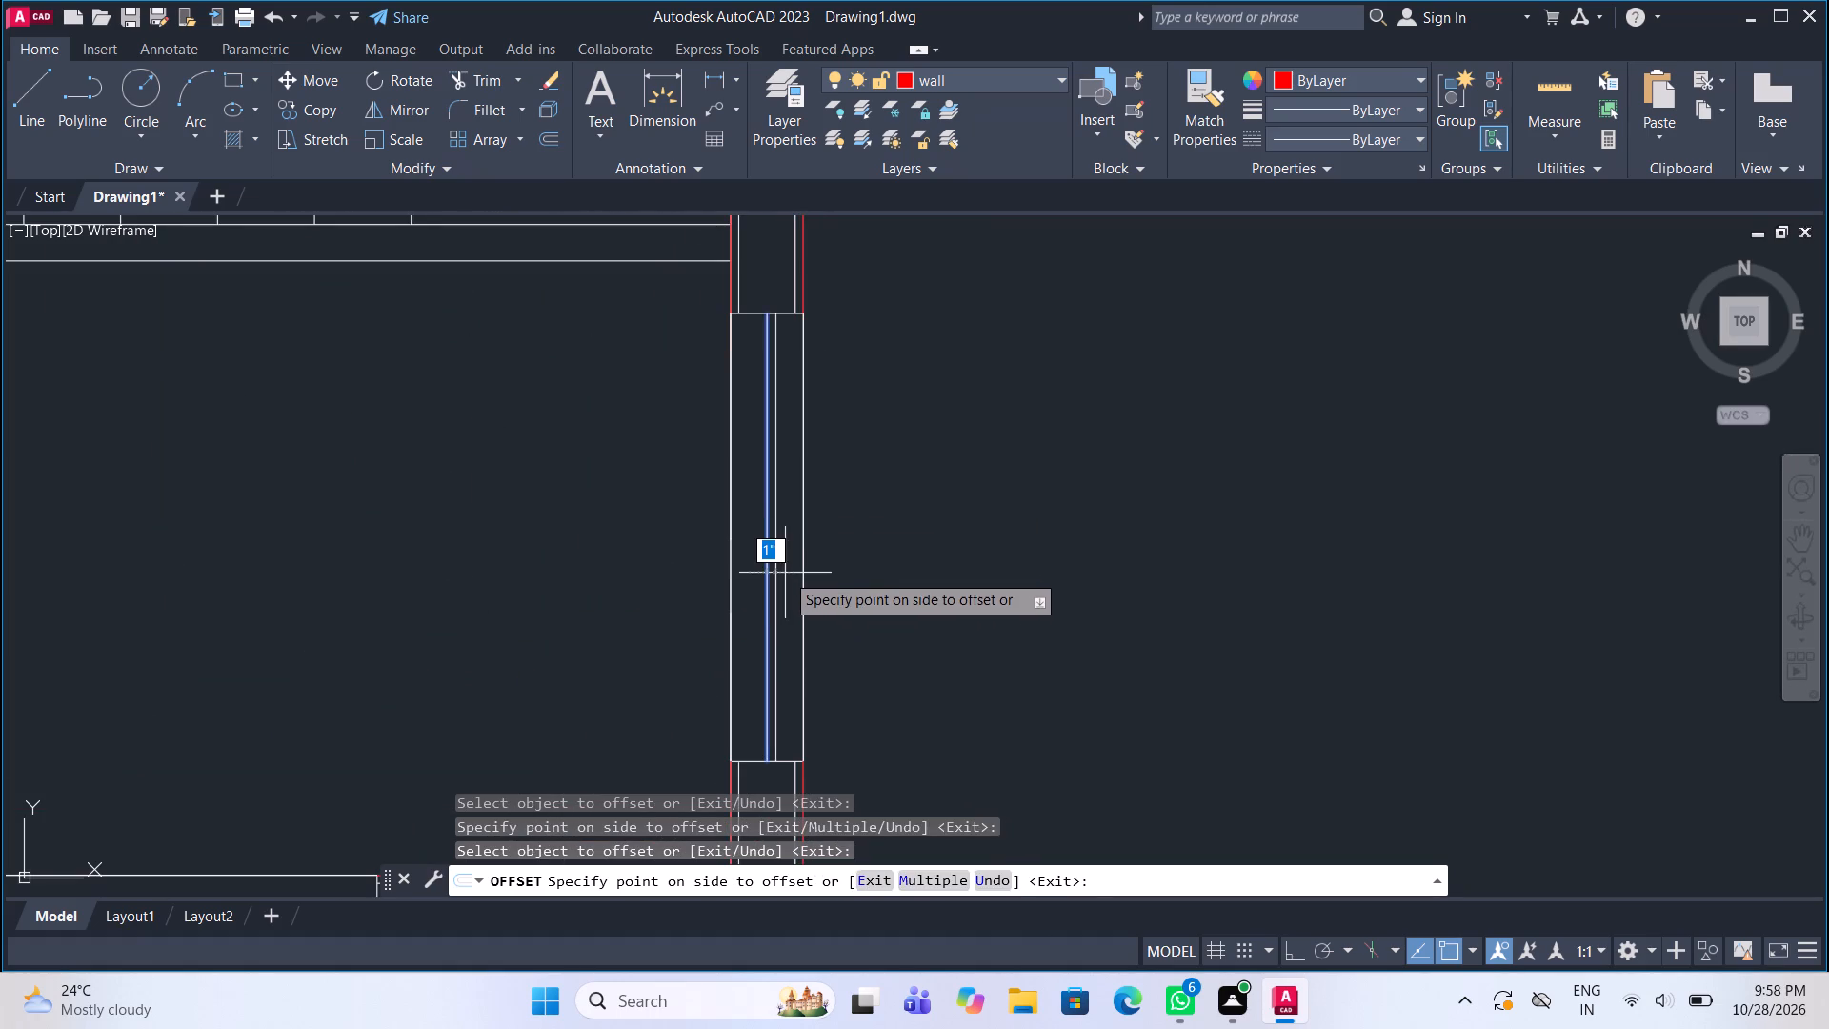
{"action": "left_click", "coordinate": [785, 573]}
{"action": "double_click", "coordinate": [766, 556]}
{"action": "left_click", "coordinate": [746, 526]}
Offset the centre line of the front wall window beside the entrance door 1" to both sides.
{"action": "scroll", "coordinate": [804, 440], "scroll_direction": "down", "scroll_amount": 4}
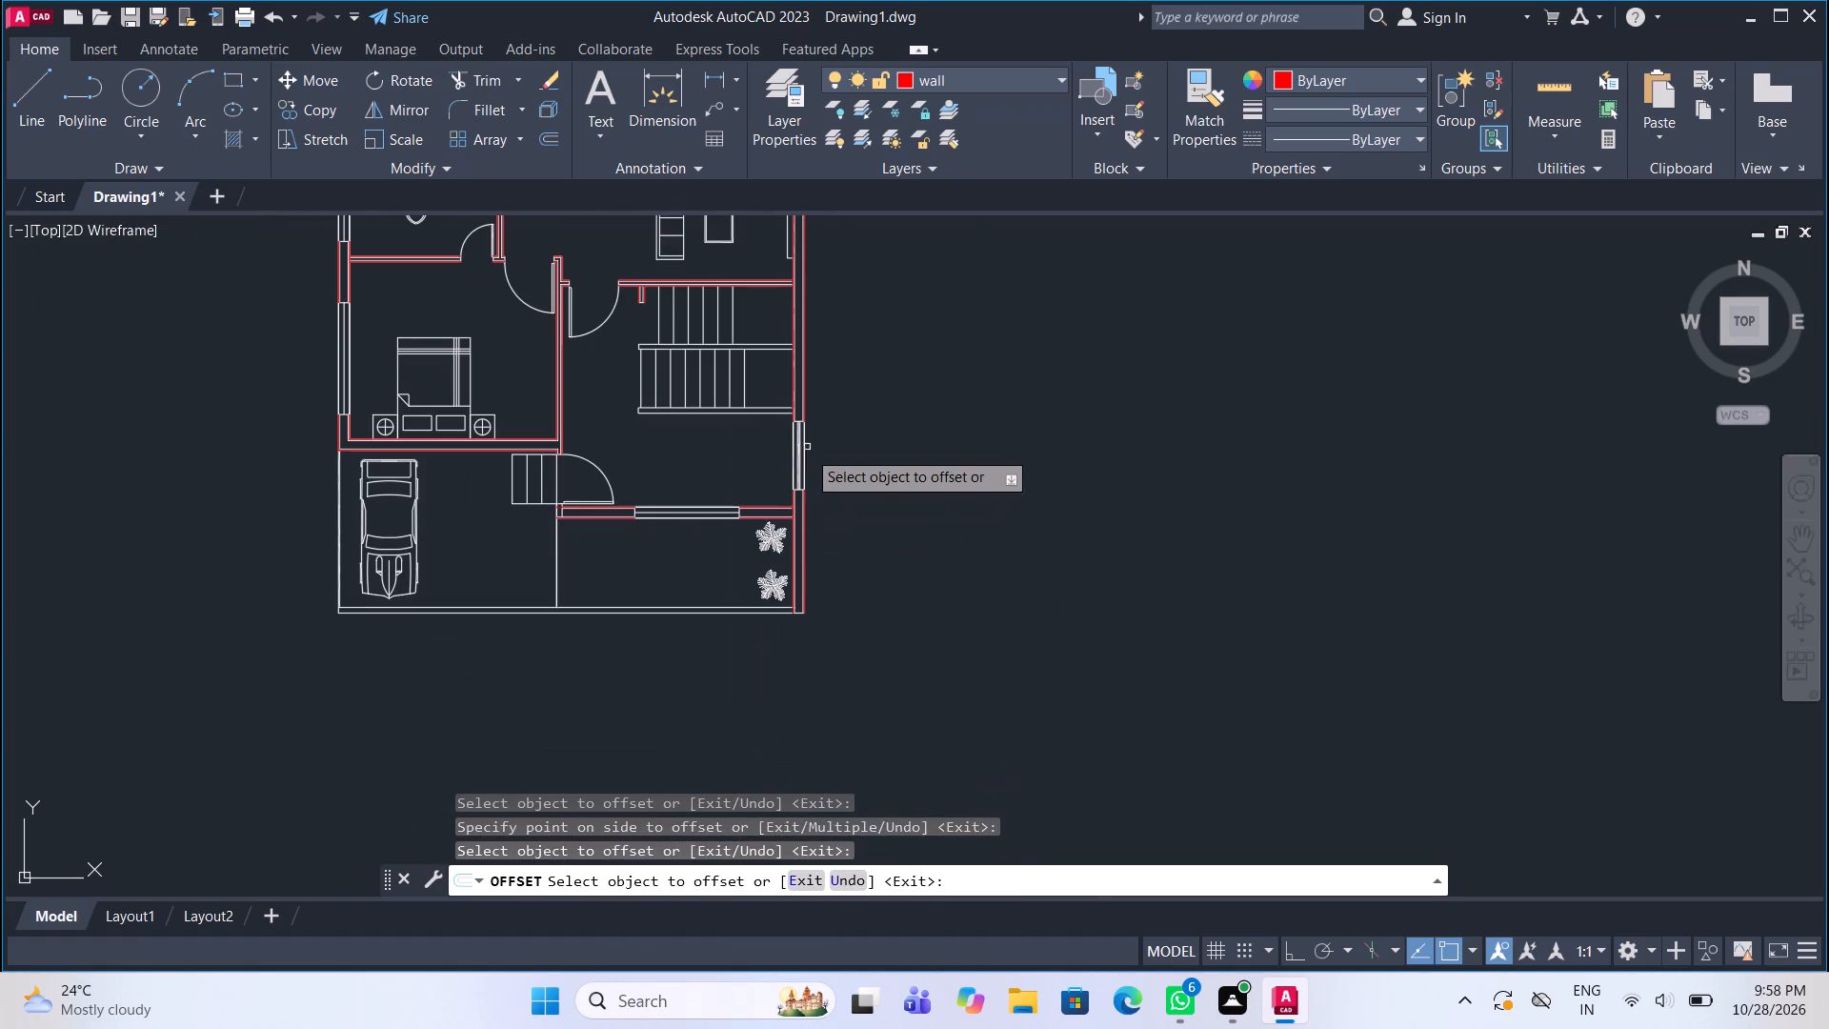
{"action": "scroll", "coordinate": [669, 504], "scroll_direction": "up", "scroll_amount": 4}
{"action": "left_click", "coordinate": [688, 549]}
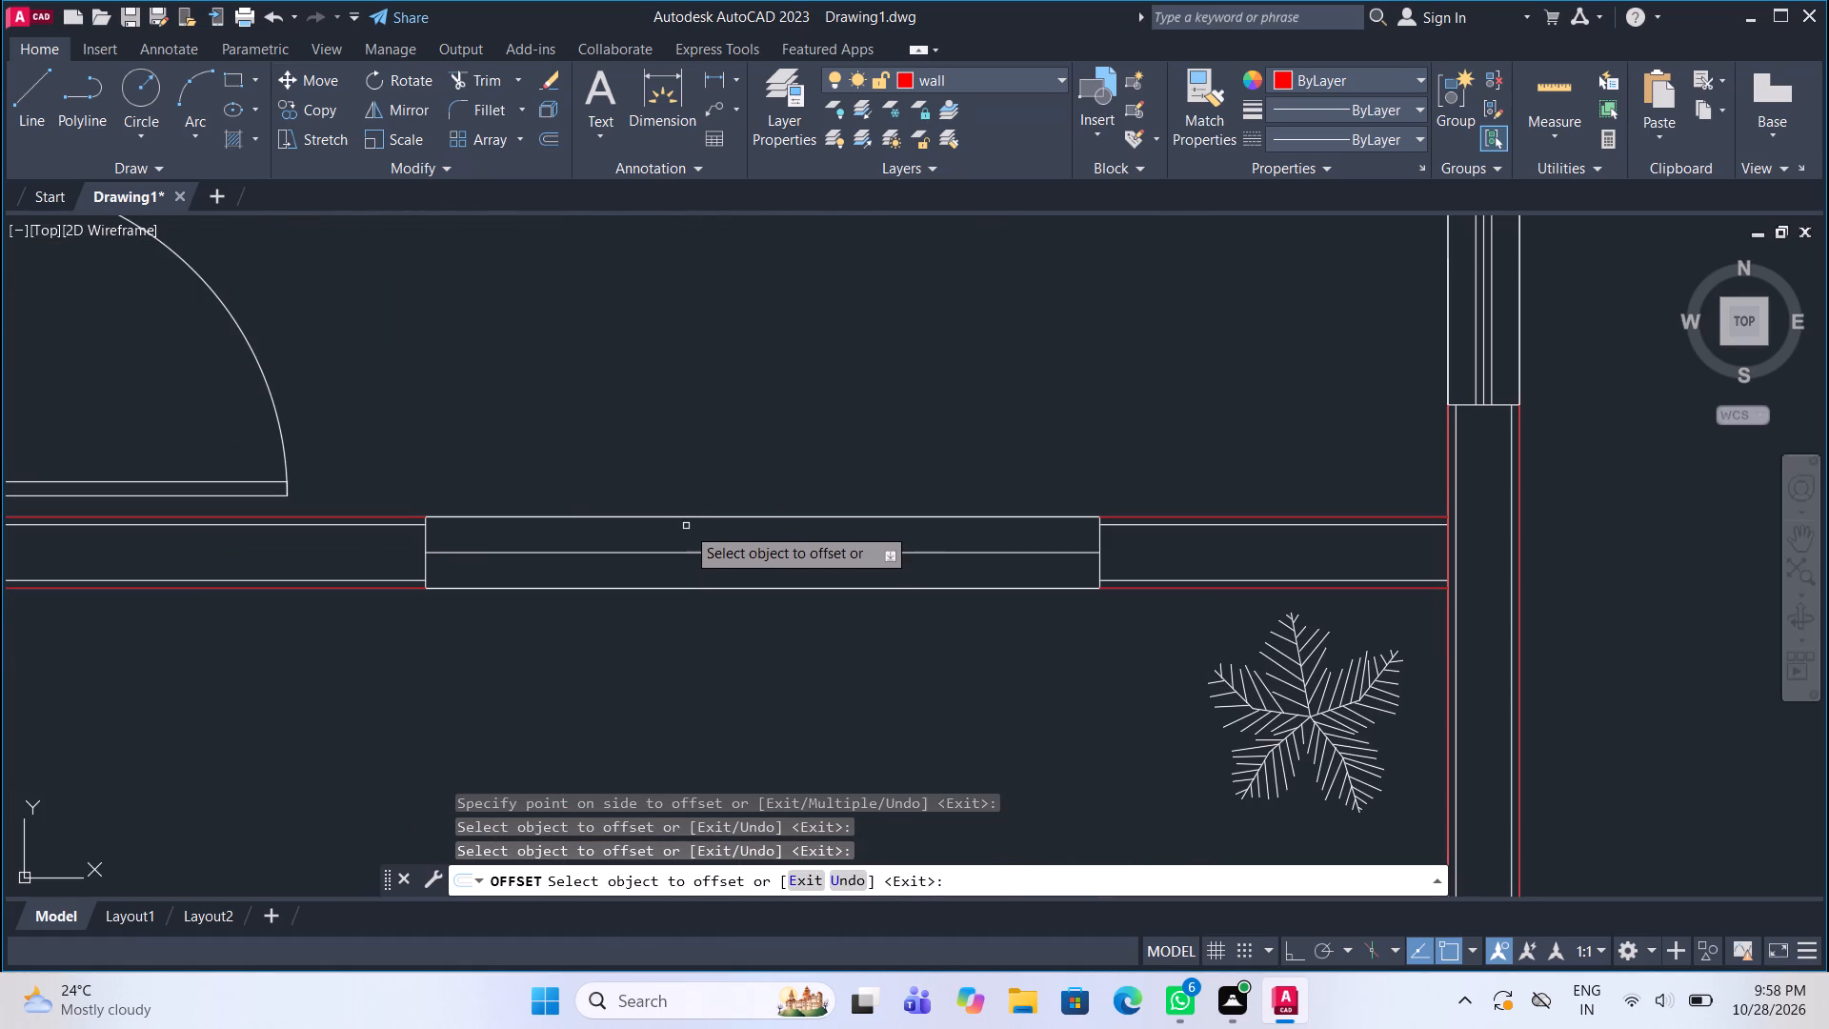
{"action": "left_click", "coordinate": [694, 554]}
{"action": "double_click", "coordinate": [695, 537]}
{"action": "left_click", "coordinate": [697, 551]}
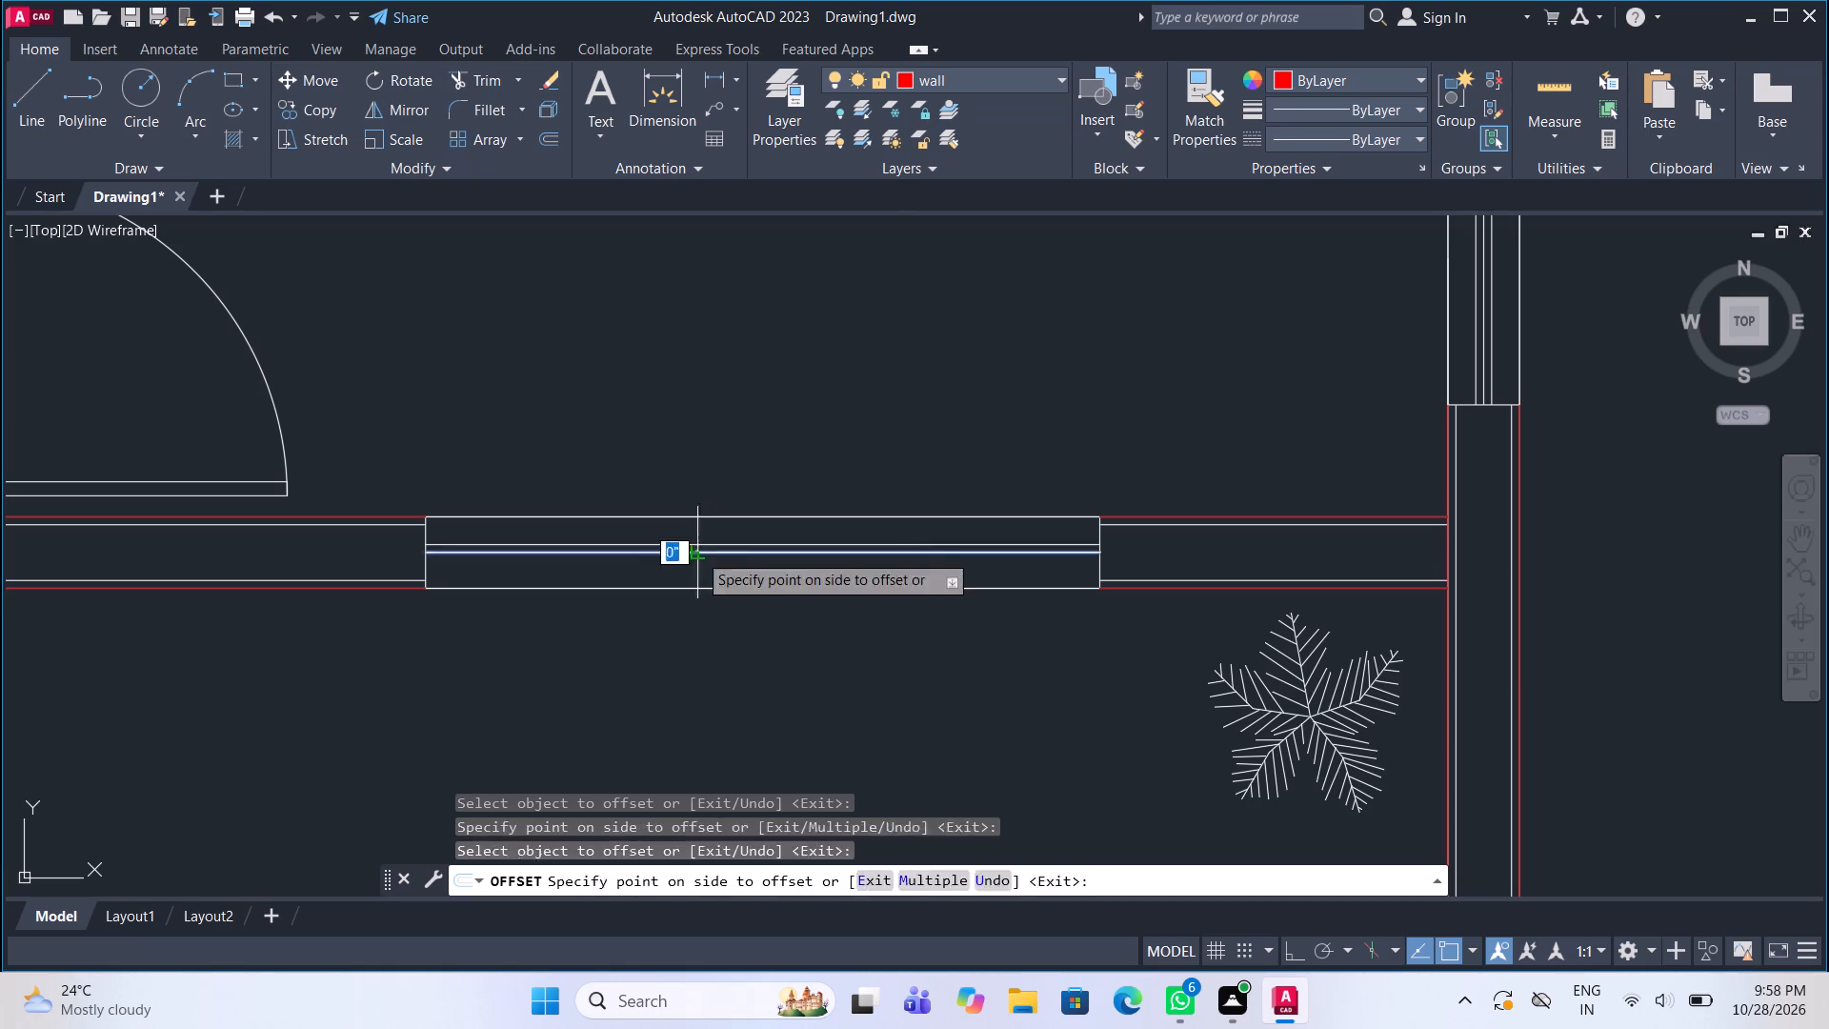
{"action": "left_click", "coordinate": [699, 562]}
{"action": "left_click", "coordinate": [704, 574]}
{"action": "left_click", "coordinate": [740, 555]}
{"action": "left_click_drag", "start_coordinate": [740, 565], "coordinate": [742, 581]}
{"action": "double_click", "coordinate": [742, 581]}
Offset the centre line of the front bedroom's window in the west wall 1" to both sides.
{"action": "scroll", "coordinate": [879, 566], "scroll_direction": "down", "scroll_amount": 3}
{"action": "middle_click_drag", "start_coordinate": [463, 456], "coordinate": [741, 645]}
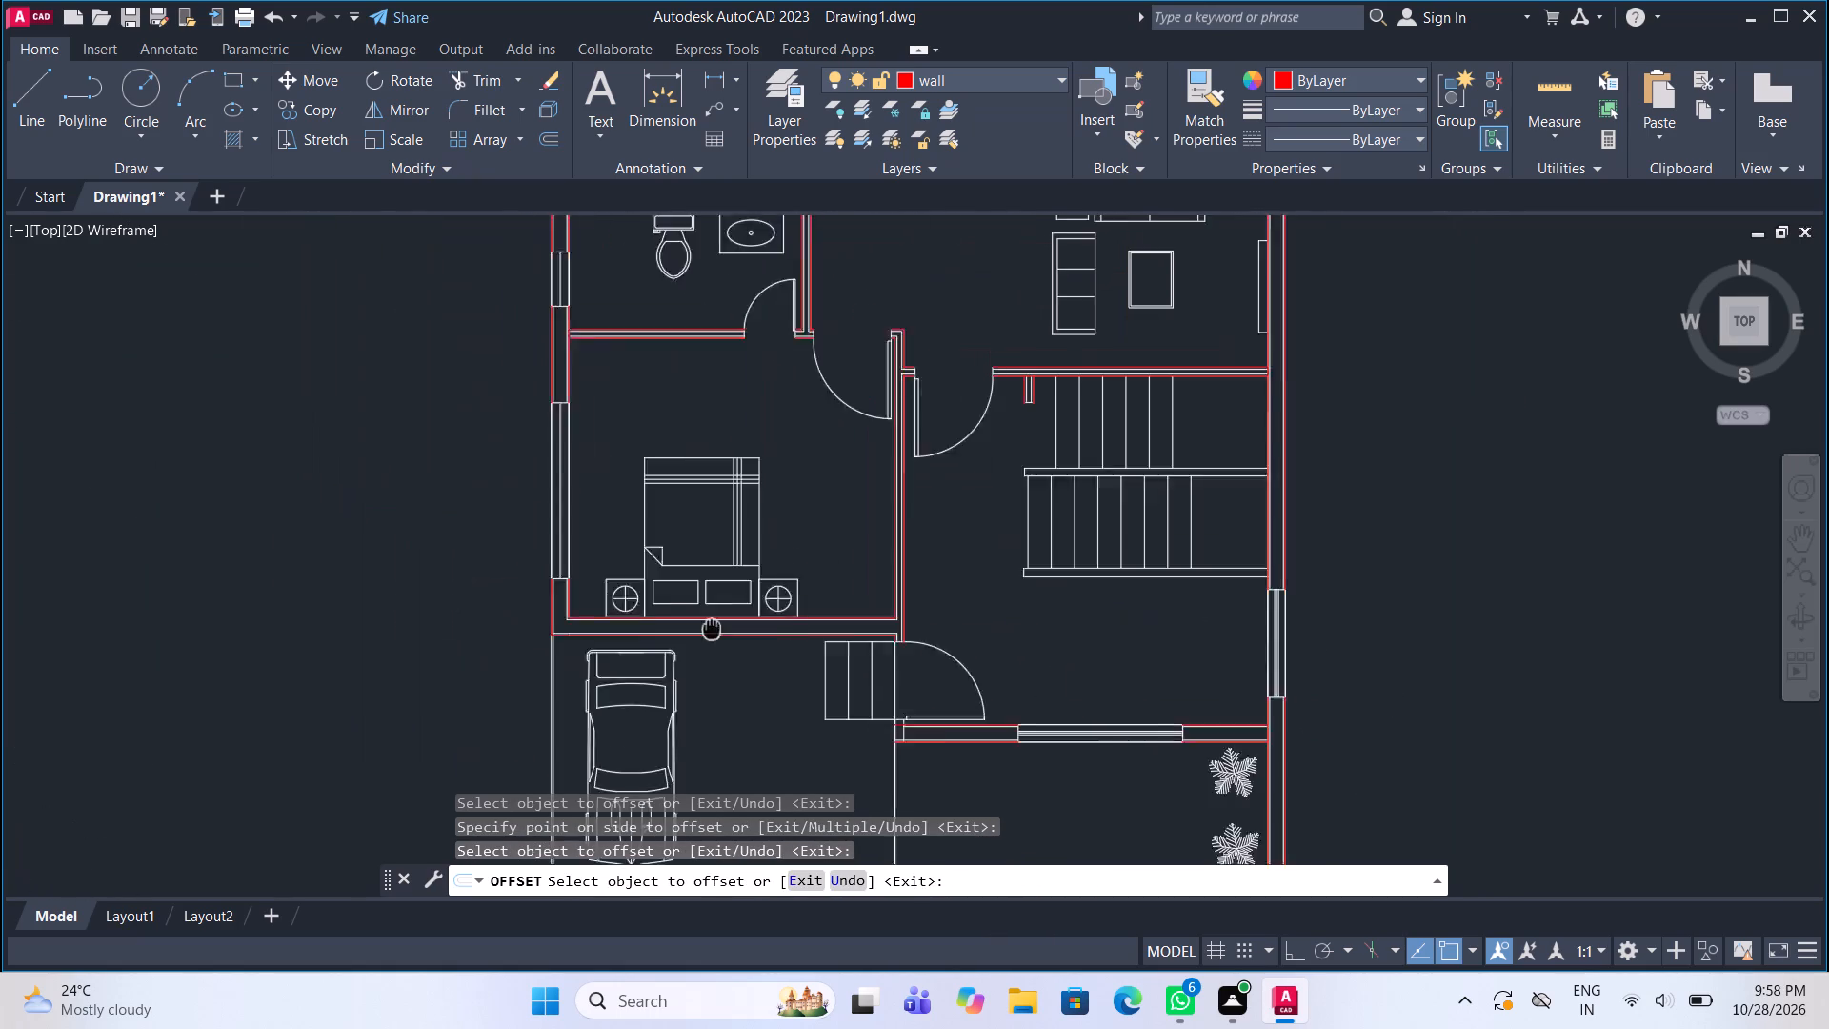
{"action": "middle_click_drag", "start_coordinate": [741, 645], "coordinate": [749, 649]}
{"action": "scroll", "coordinate": [587, 530], "scroll_direction": "up", "scroll_amount": 3}
{"action": "left_click", "coordinate": [616, 539]}
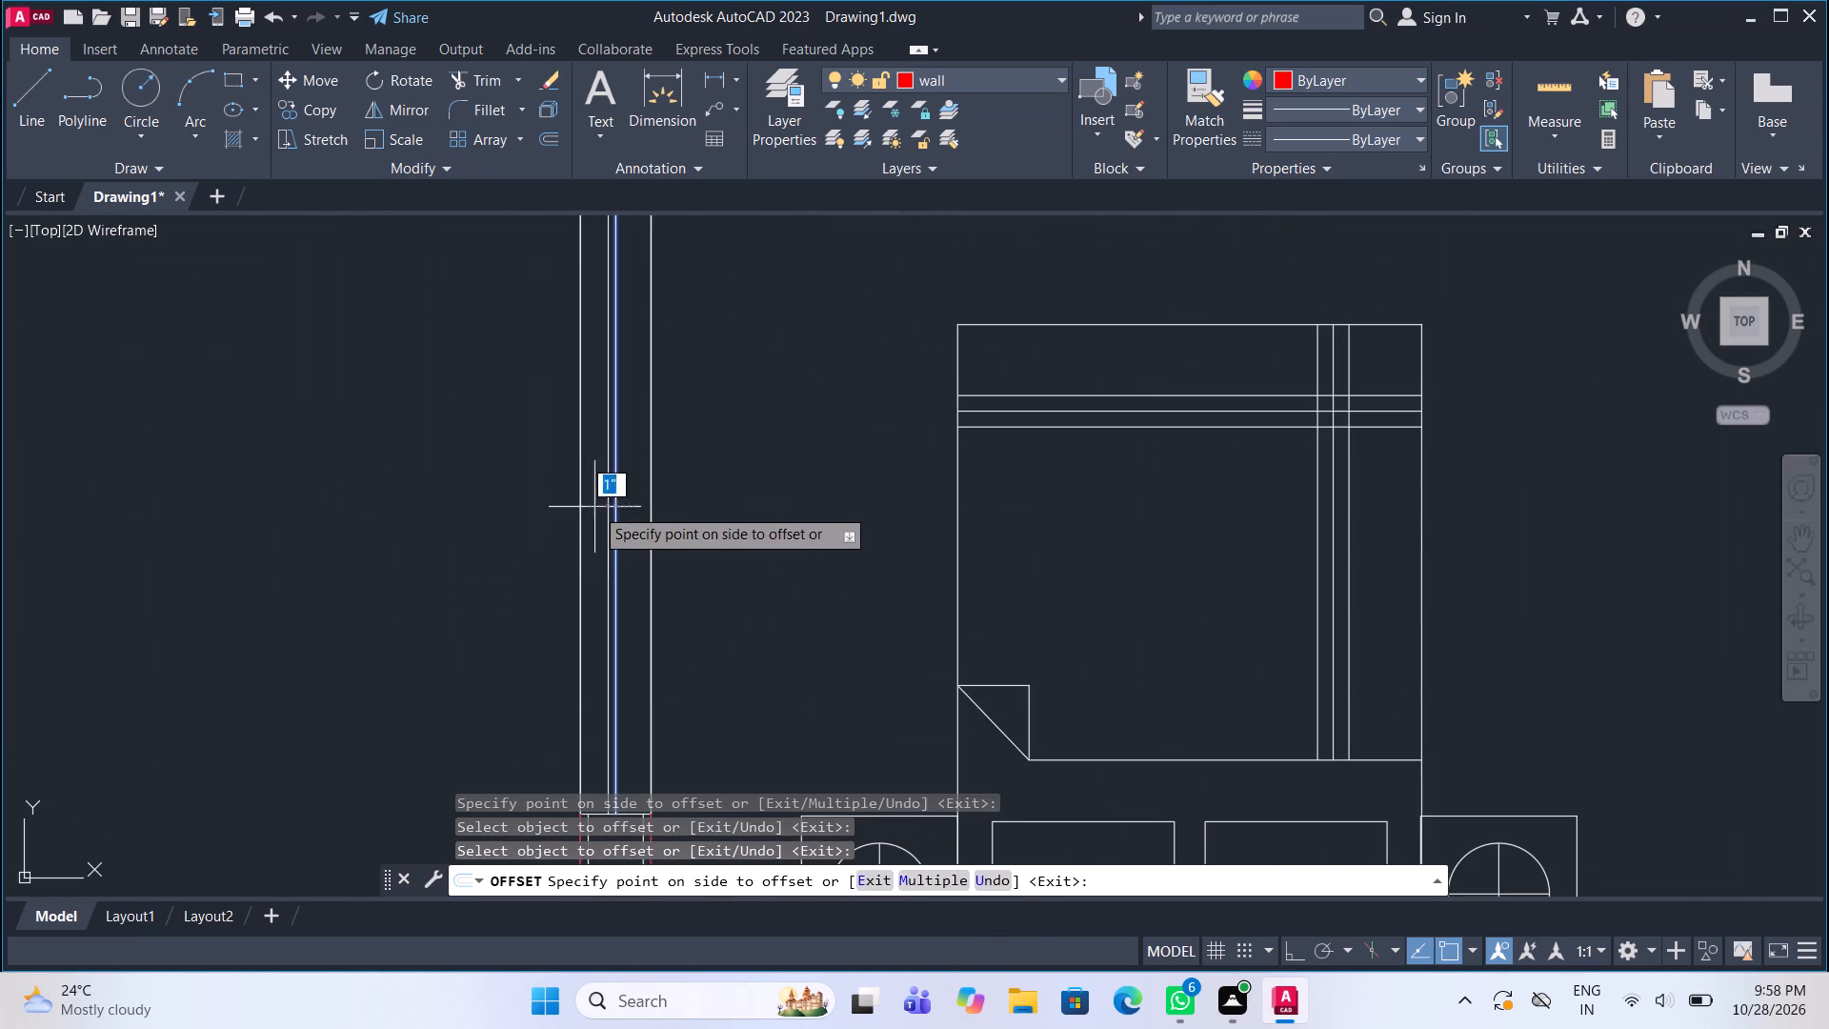
{"action": "left_click", "coordinate": [594, 507]}
{"action": "left_click_drag", "start_coordinate": [614, 539], "coordinate": [629, 550]}
{"action": "left_click", "coordinate": [641, 557]}
Offset the centre line of the southern bathroom's window in the west wall 1" to both sides.
{"action": "scroll", "coordinate": [659, 577], "scroll_direction": "down", "scroll_amount": 4}
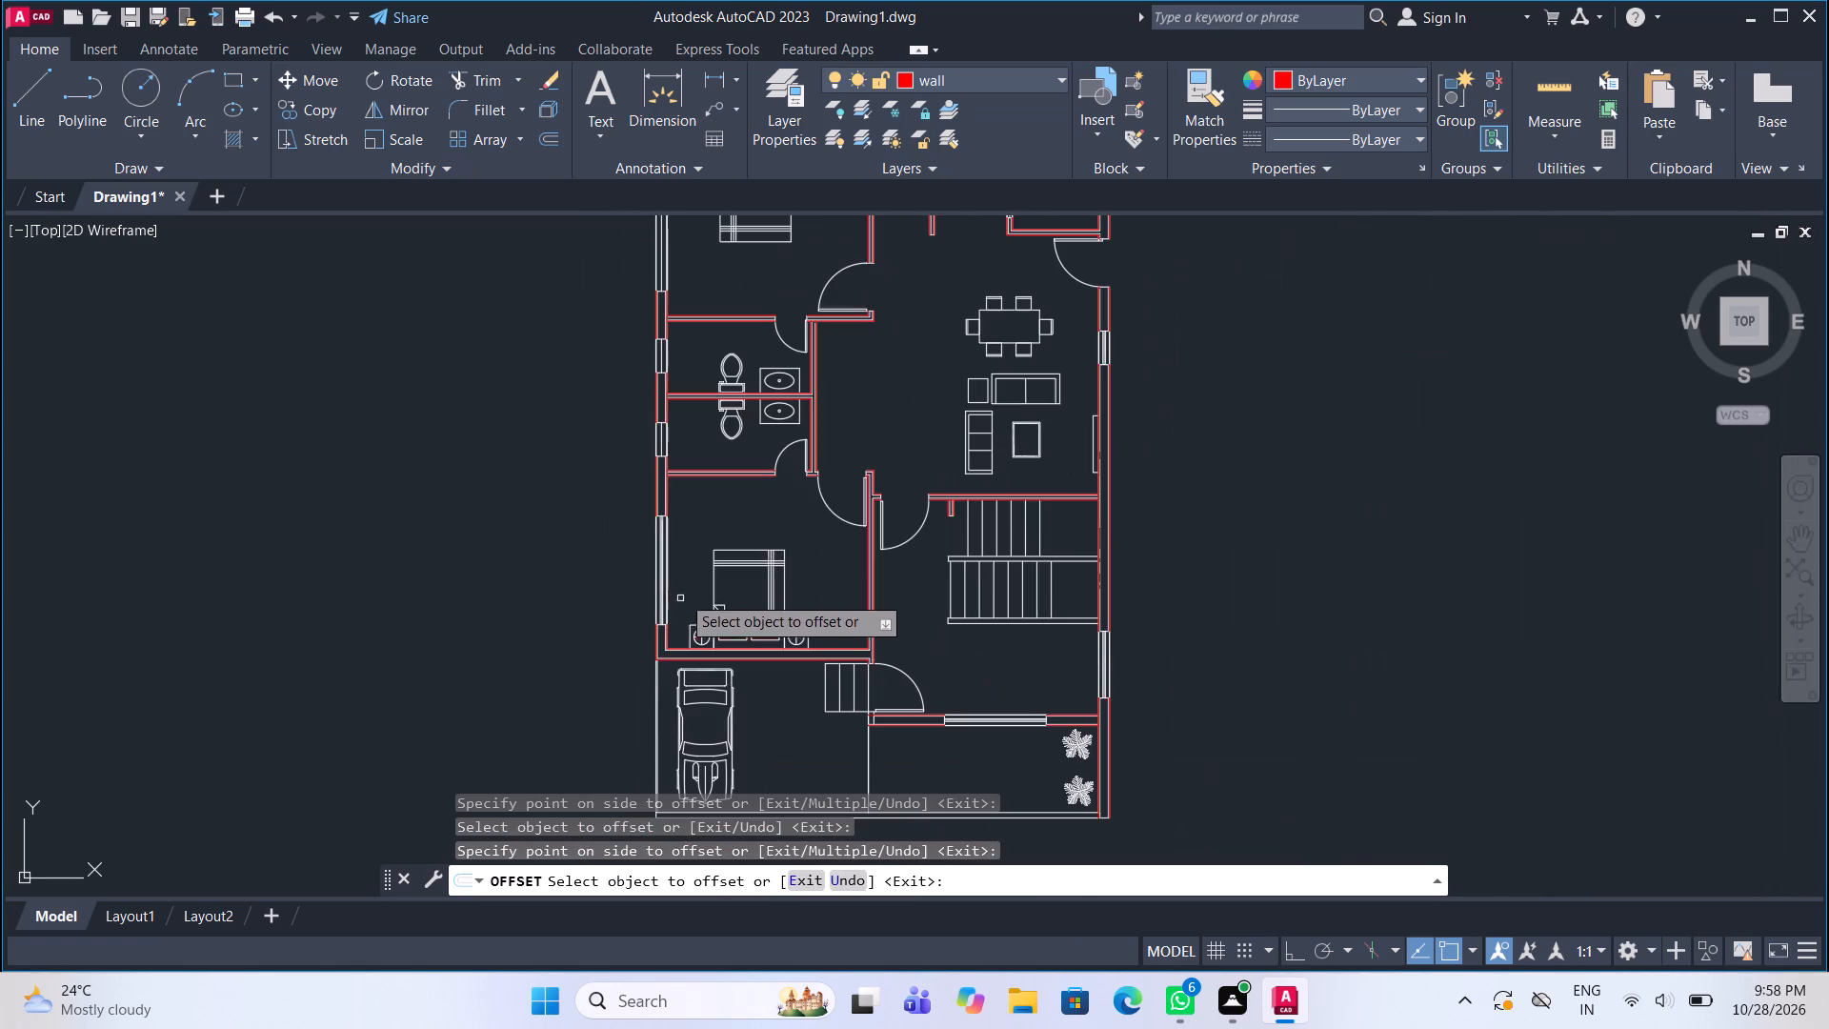
{"action": "scroll", "coordinate": [656, 435], "scroll_direction": "up", "scroll_amount": 4}
{"action": "left_click", "coordinate": [669, 456]}
{"action": "left_click", "coordinate": [653, 435]}
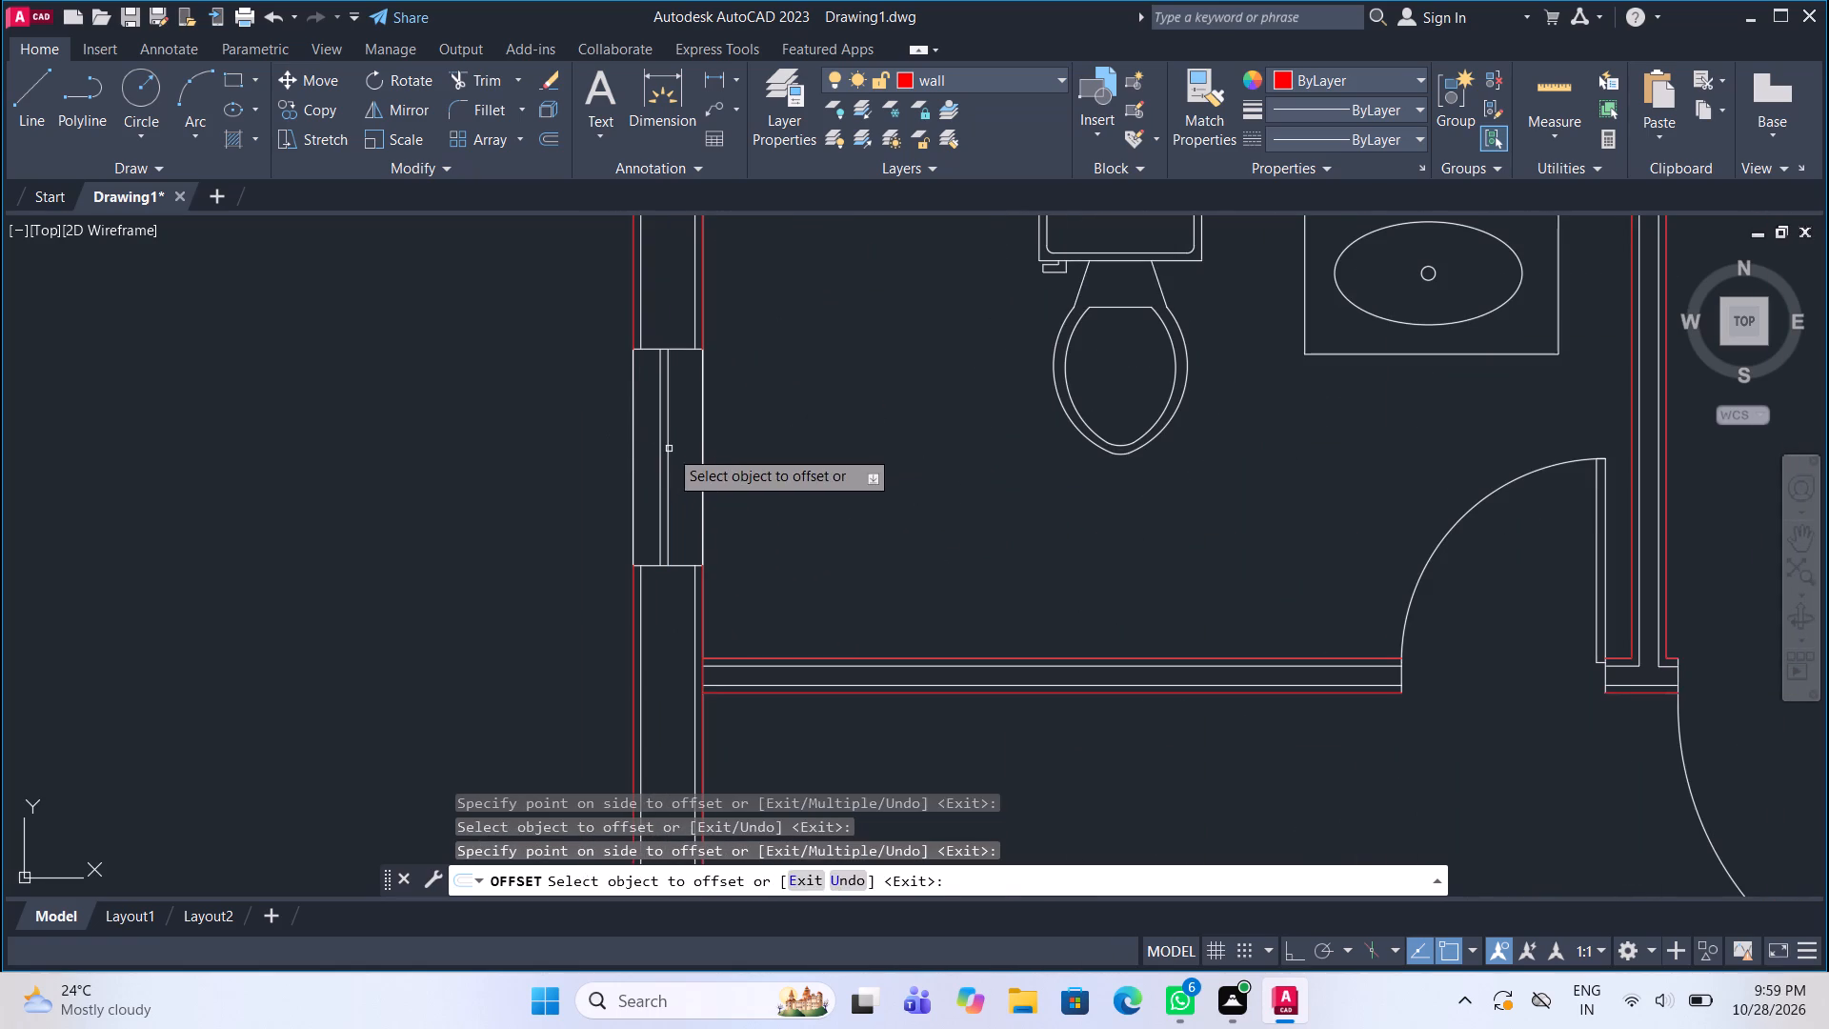
{"action": "left_click", "coordinate": [669, 449]}
{"action": "left_click", "coordinate": [694, 476]}
Offset the centre line of the northern bathroom's window in the west wall 1" to both sides.
{"action": "scroll", "coordinate": [726, 555], "scroll_direction": "down", "scroll_amount": 3}
{"action": "scroll", "coordinate": [709, 386], "scroll_direction": "up", "scroll_amount": 3}
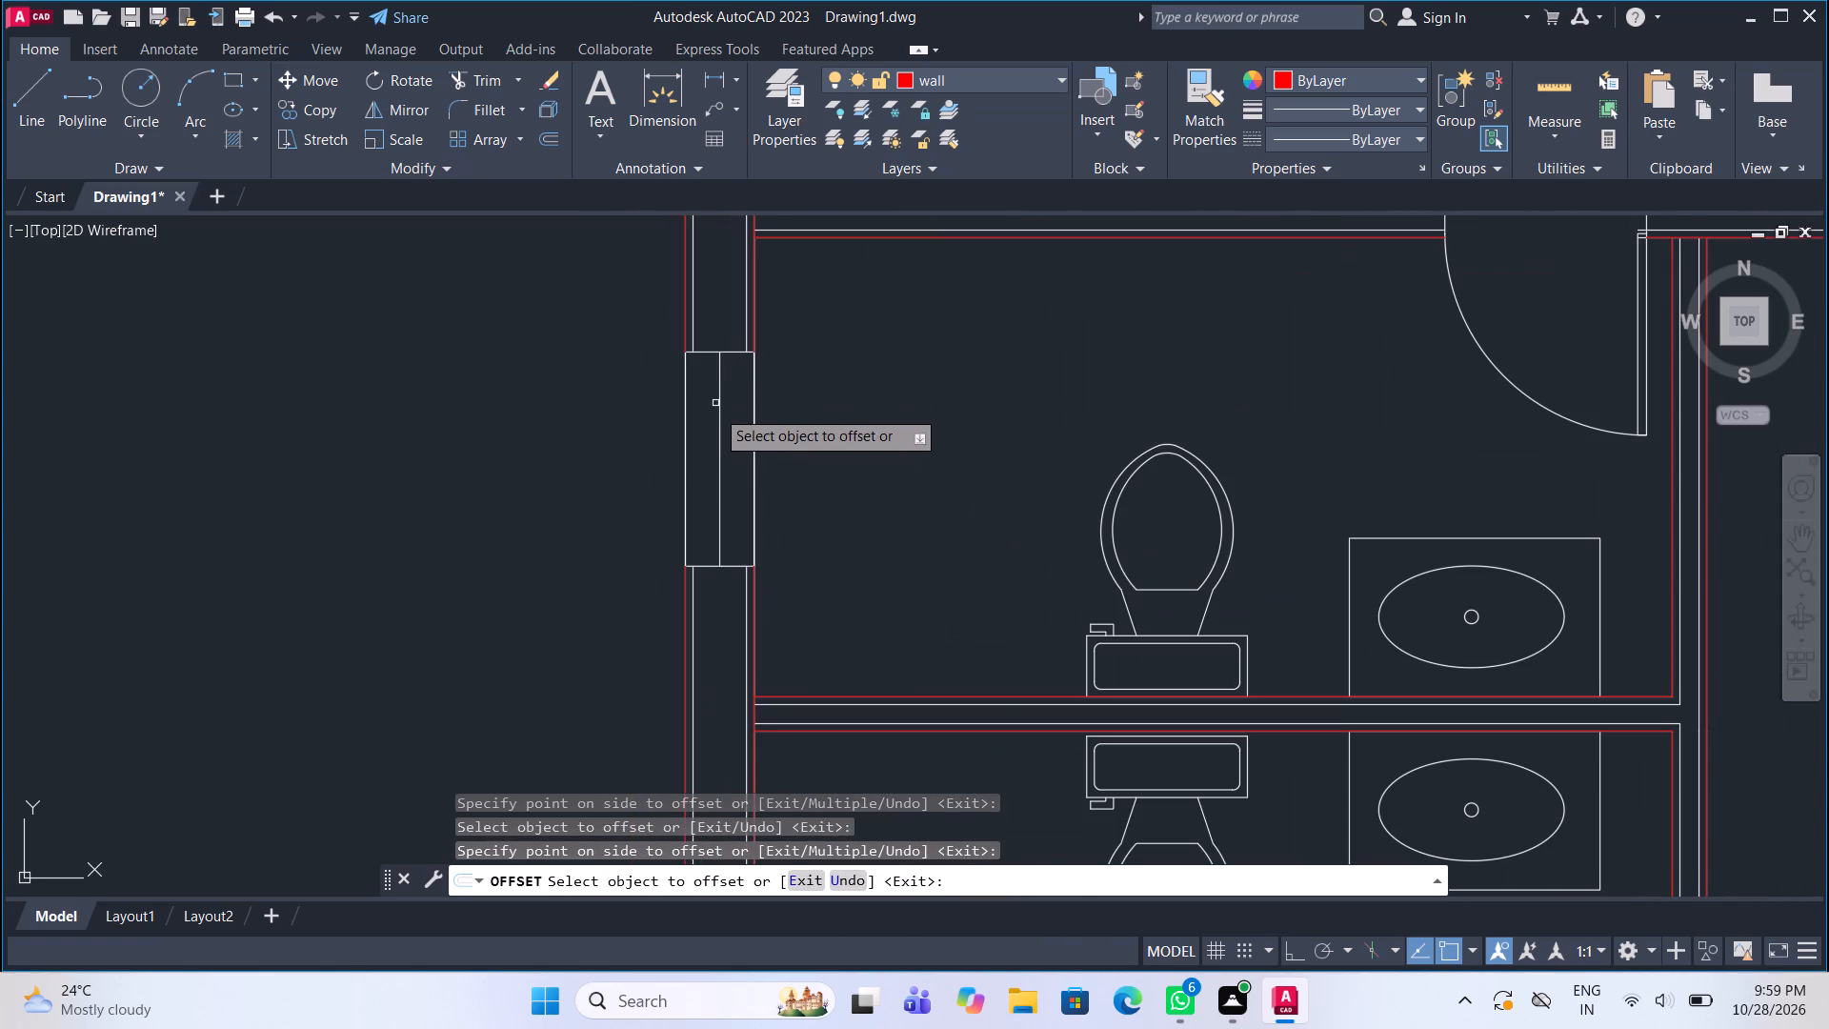
{"action": "left_click", "coordinate": [716, 419]}
{"action": "double_click", "coordinate": [696, 407]}
{"action": "left_click", "coordinate": [720, 441]}
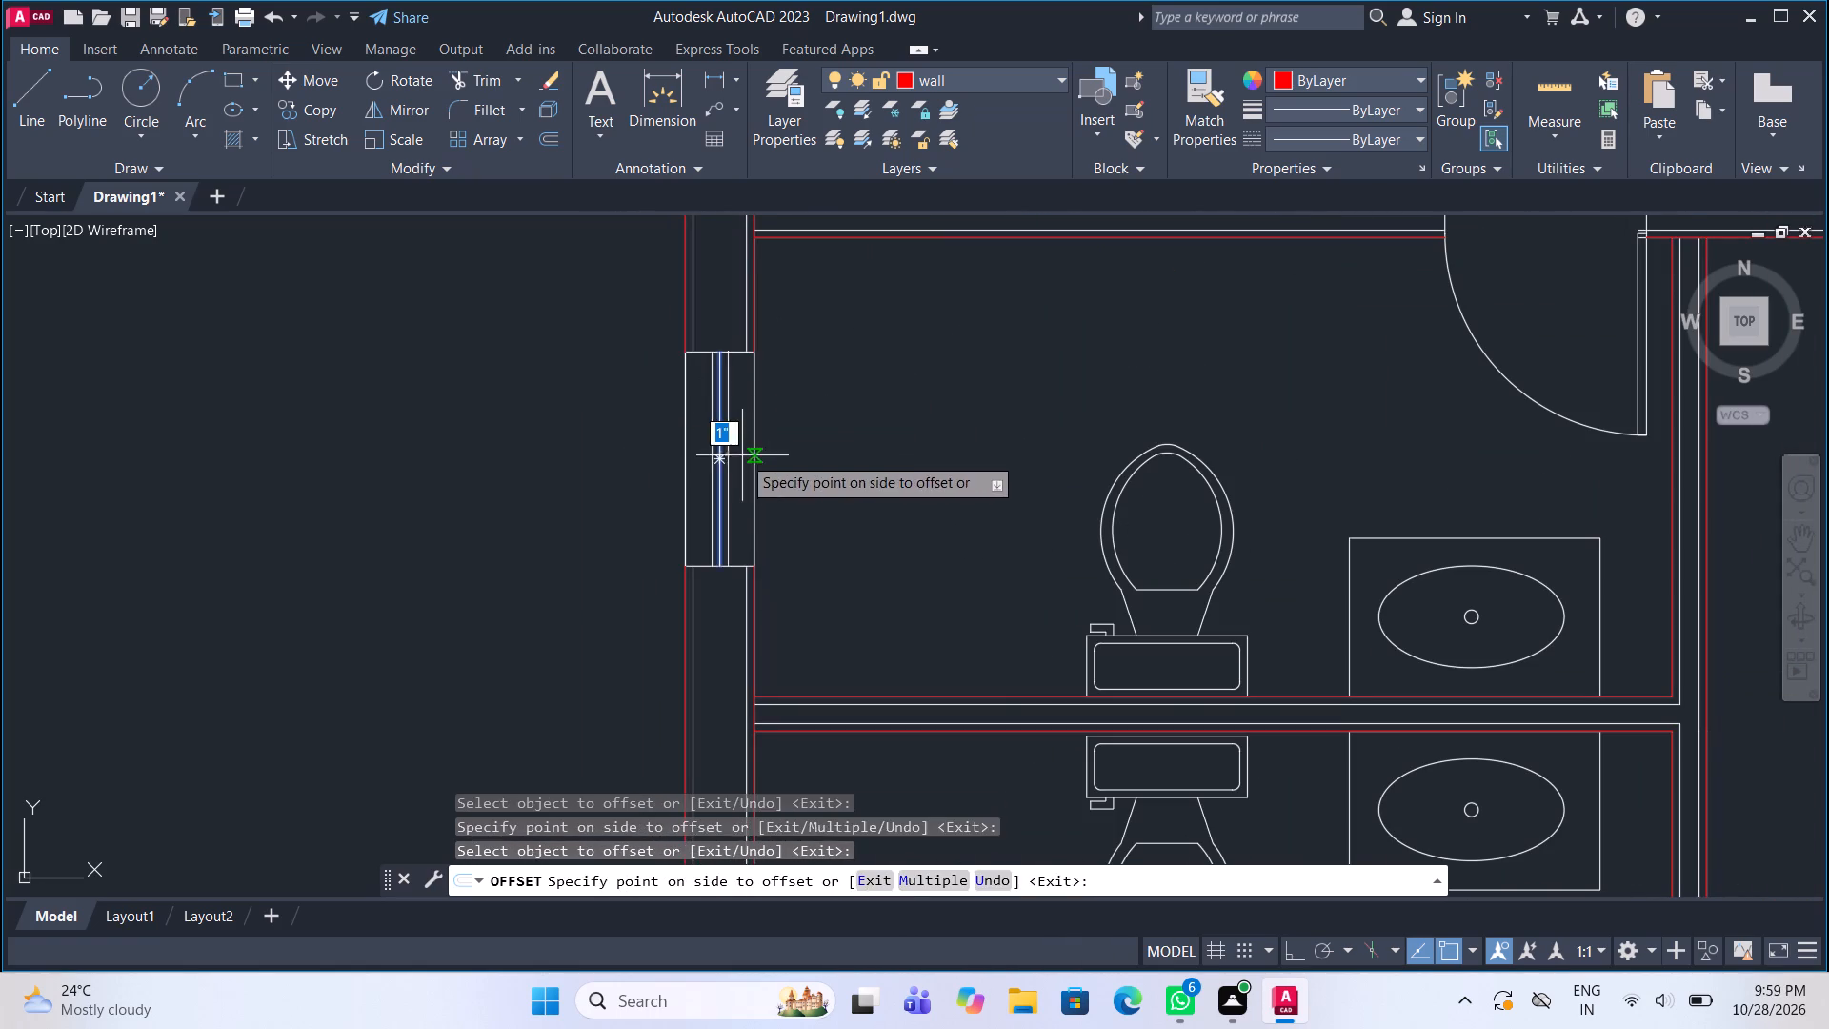
{"action": "left_click", "coordinate": [742, 455]}
Offset the centre line of the middle bedroom's window in the west wall 1" to both sides.
{"action": "scroll", "coordinate": [744, 607], "scroll_direction": "down", "scroll_amount": 4}
{"action": "scroll", "coordinate": [733, 511], "scroll_direction": "up", "scroll_amount": 4}
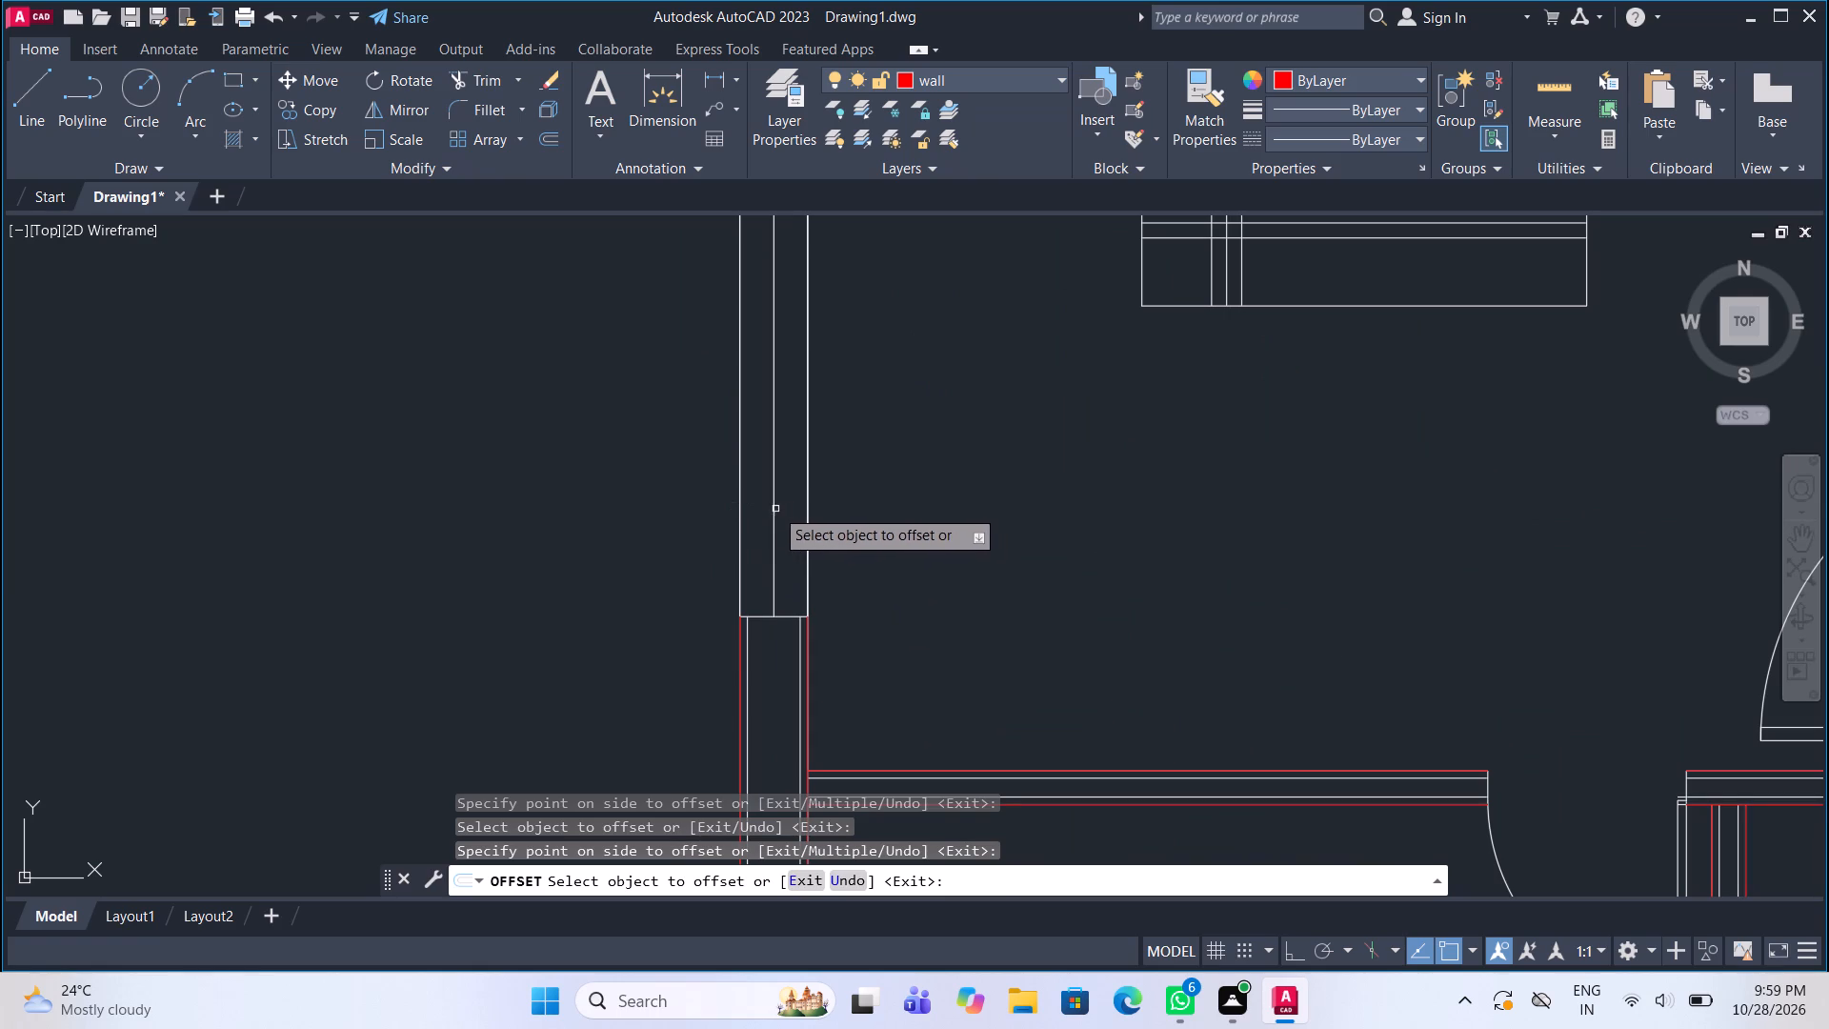
{"action": "left_click", "coordinate": [772, 506]}
{"action": "left_click", "coordinate": [758, 487]}
{"action": "double_click", "coordinate": [774, 512]}
{"action": "left_click", "coordinate": [793, 528]}
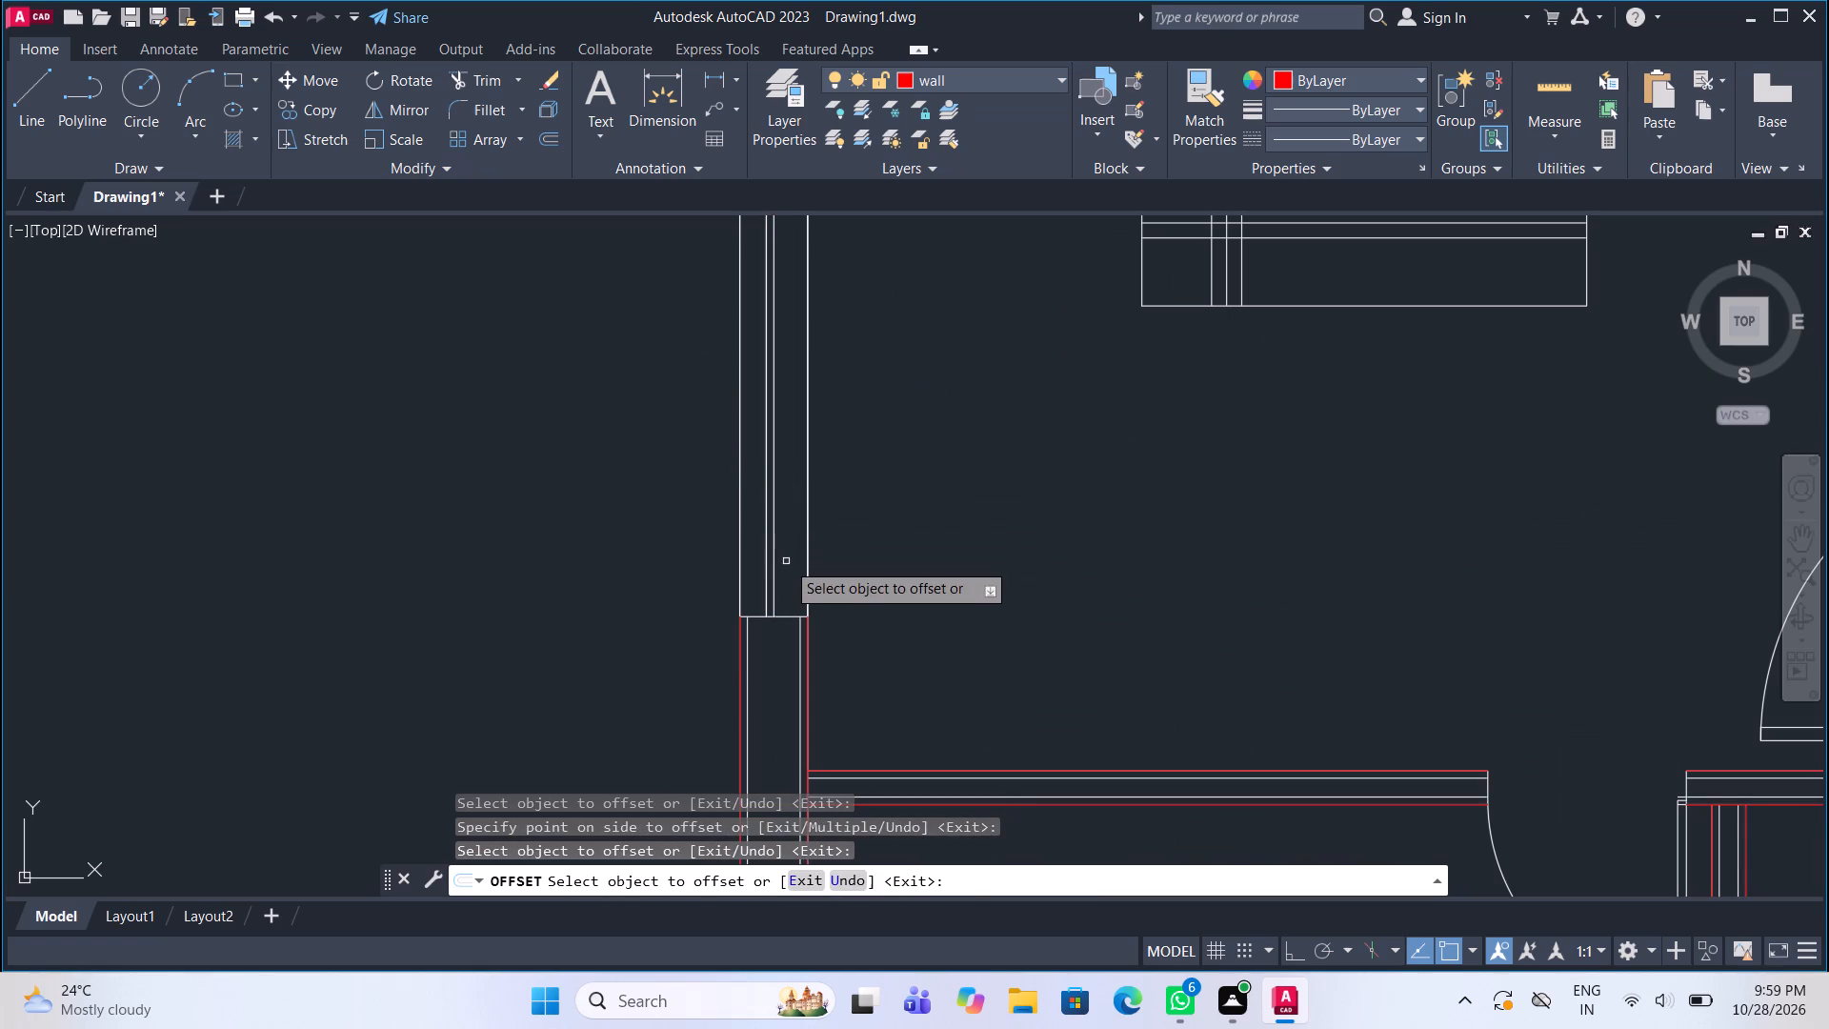
{"action": "left_click", "coordinate": [776, 533]}
{"action": "left_click", "coordinate": [795, 543]}
Offset the centre line of the northernmost bedroom's window in the west wall 1" to both sides.
{"action": "scroll", "coordinate": [754, 633], "scroll_direction": "down", "scroll_amount": 3}
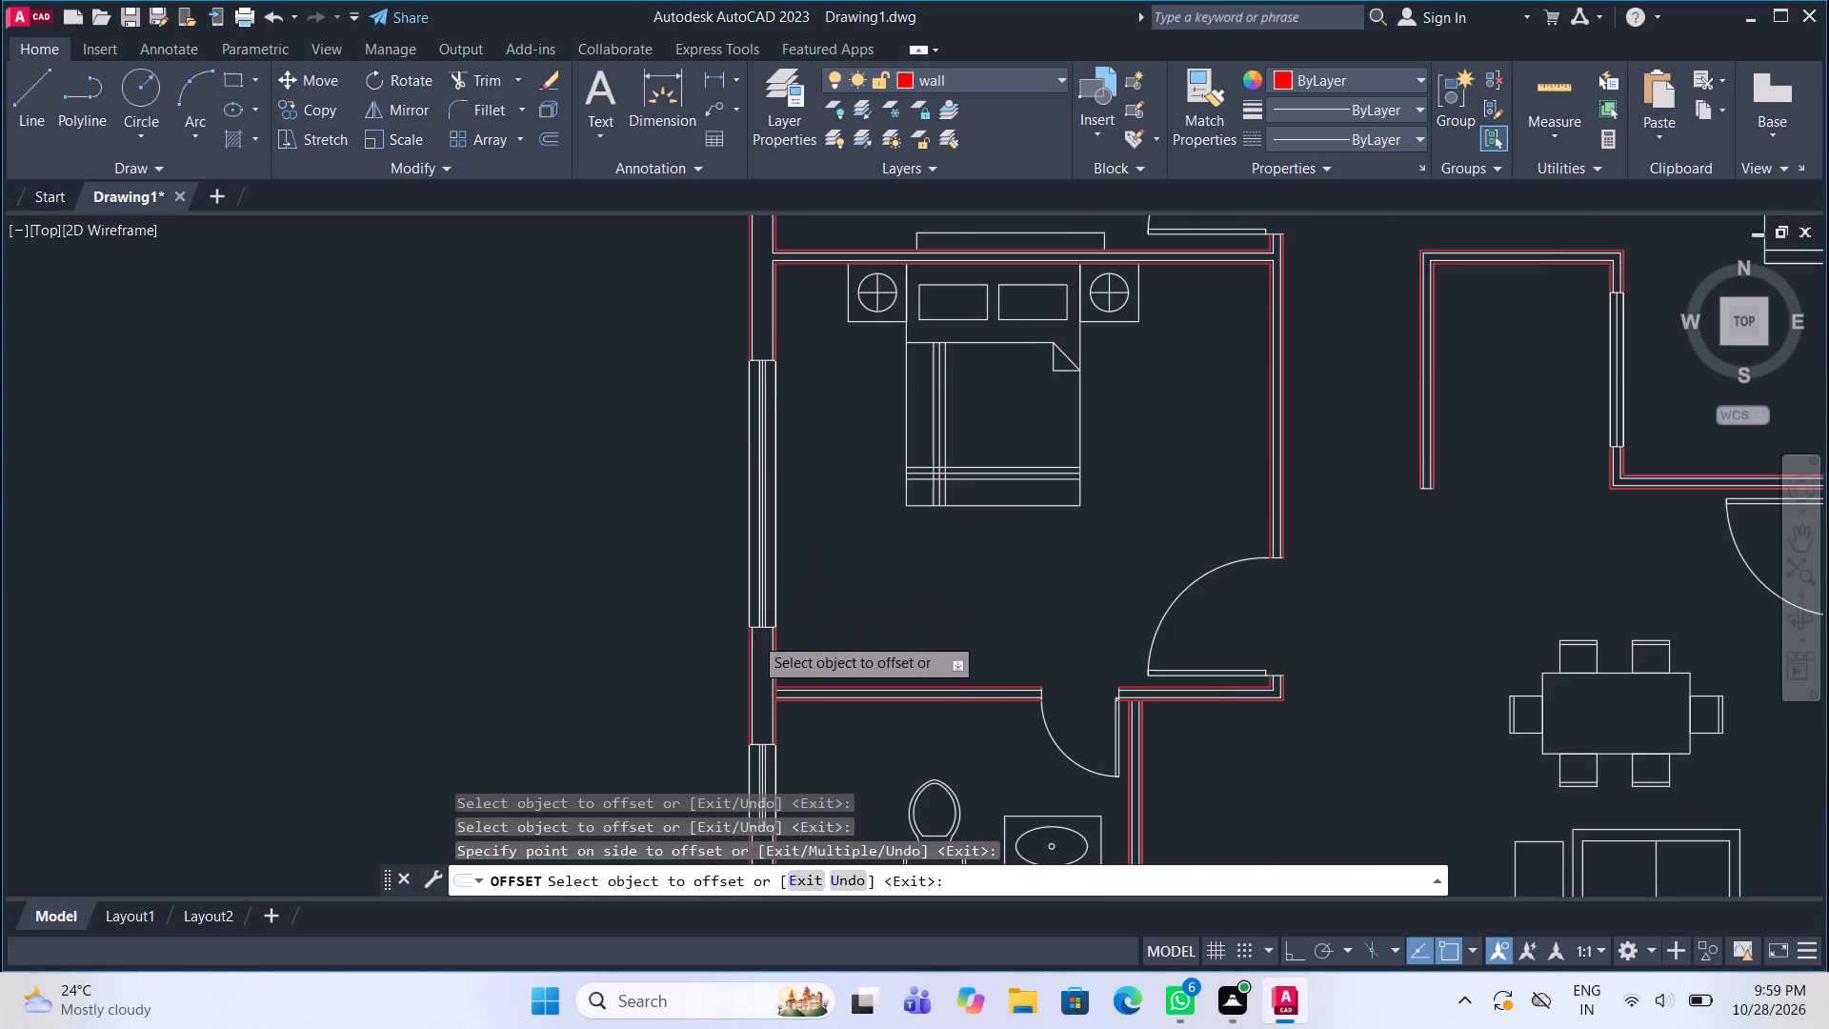
{"action": "scroll", "coordinate": [756, 309], "scroll_direction": "up", "scroll_amount": 4}
{"action": "left_click", "coordinate": [741, 344]}
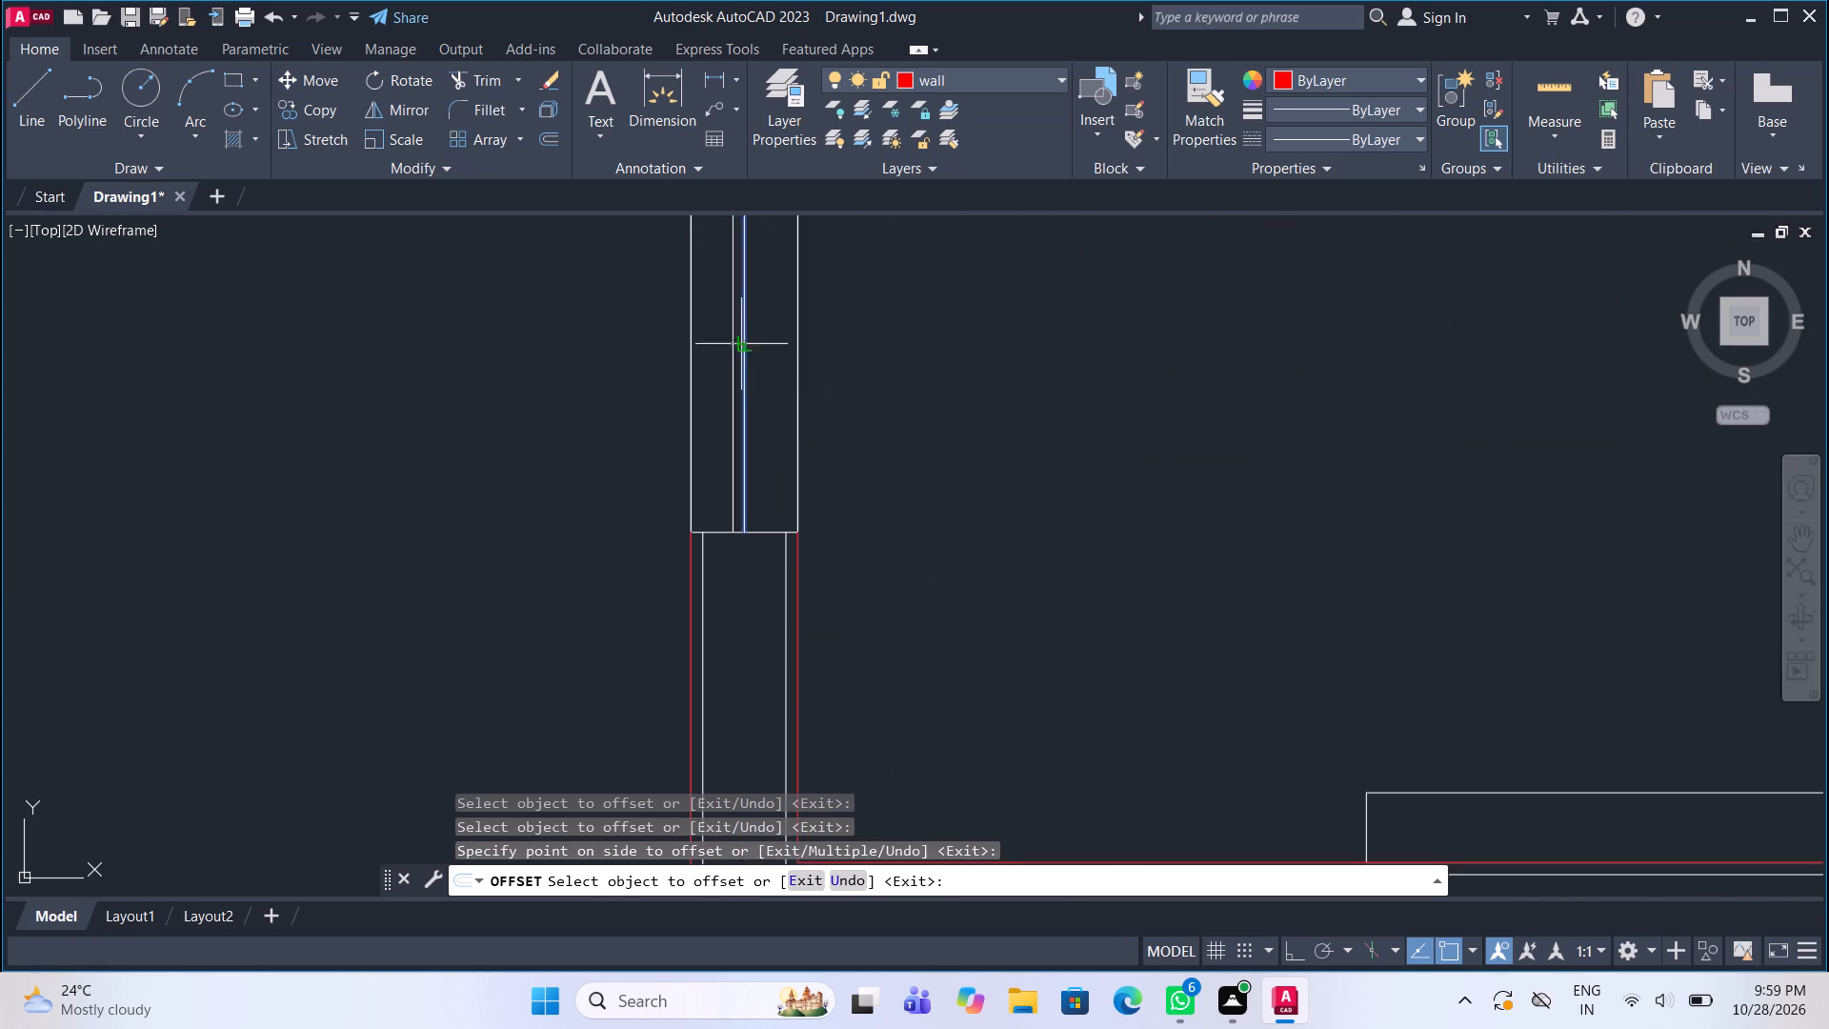
{"action": "left_click", "coordinate": [725, 330]}
{"action": "left_click_drag", "start_coordinate": [746, 351], "coordinate": [759, 362]}
{"action": "left_click", "coordinate": [776, 372]}
Offset the centre line of the interior partition window south of the kitchen 1" to both sides.
{"action": "scroll", "coordinate": [699, 454], "scroll_direction": "down", "scroll_amount": 4}
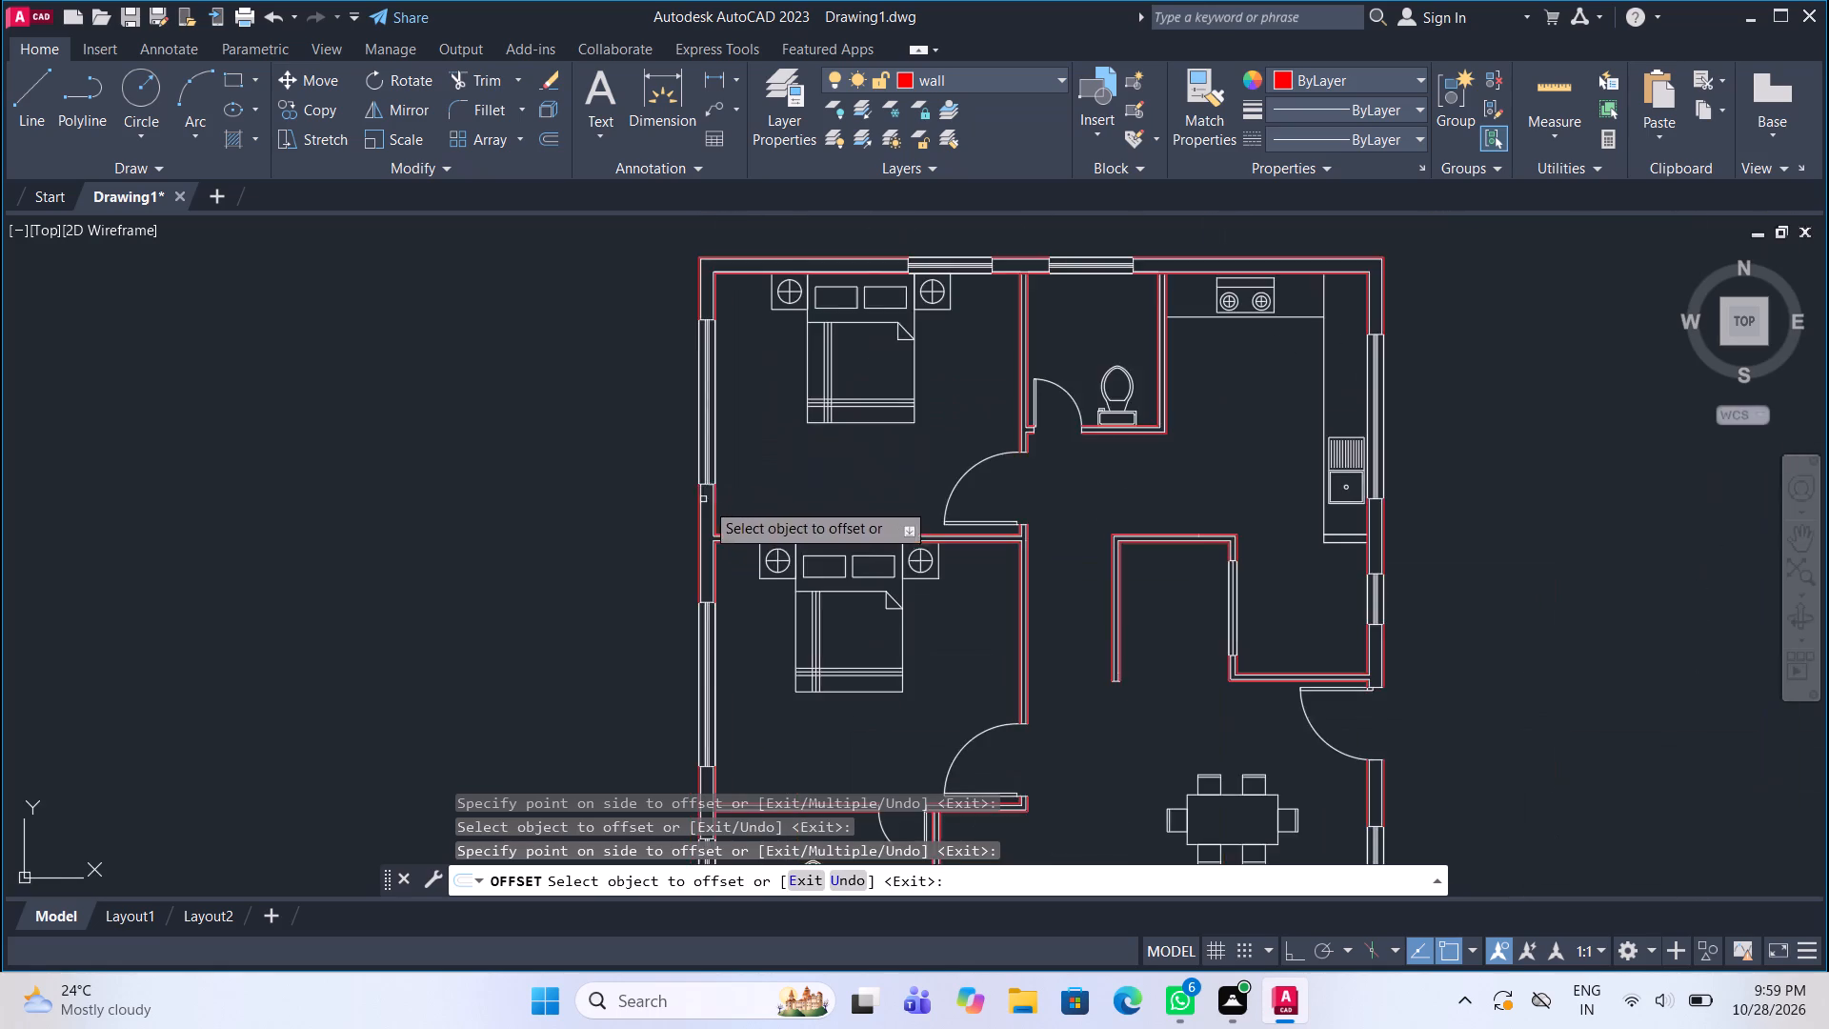
{"action": "scroll", "coordinate": [736, 546], "scroll_direction": "down", "scroll_amount": 1}
{"action": "scroll", "coordinate": [891, 380], "scroll_direction": "up", "scroll_amount": 3}
{"action": "scroll", "coordinate": [813, 344], "scroll_direction": "down", "scroll_amount": 2}
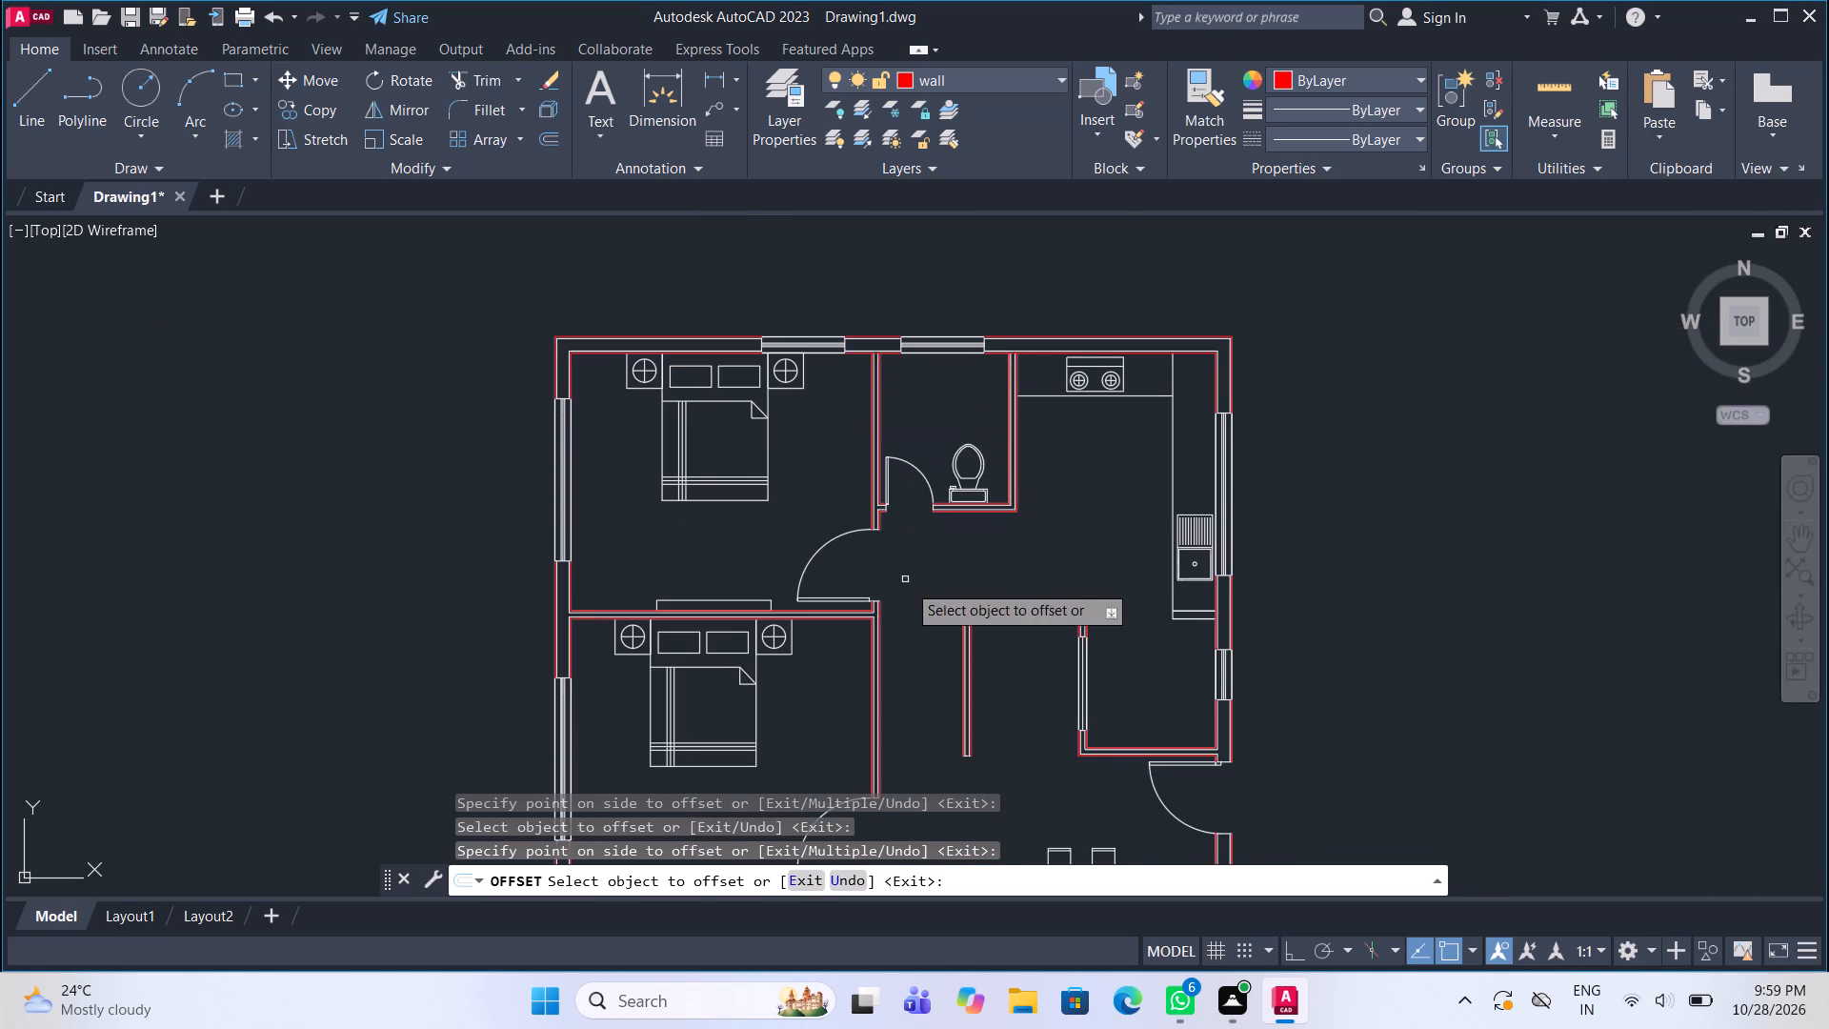
{"action": "middle_click_drag", "start_coordinate": [910, 584], "coordinate": [802, 368]}
{"action": "scroll", "coordinate": [975, 471], "scroll_direction": "up", "scroll_amount": 3}
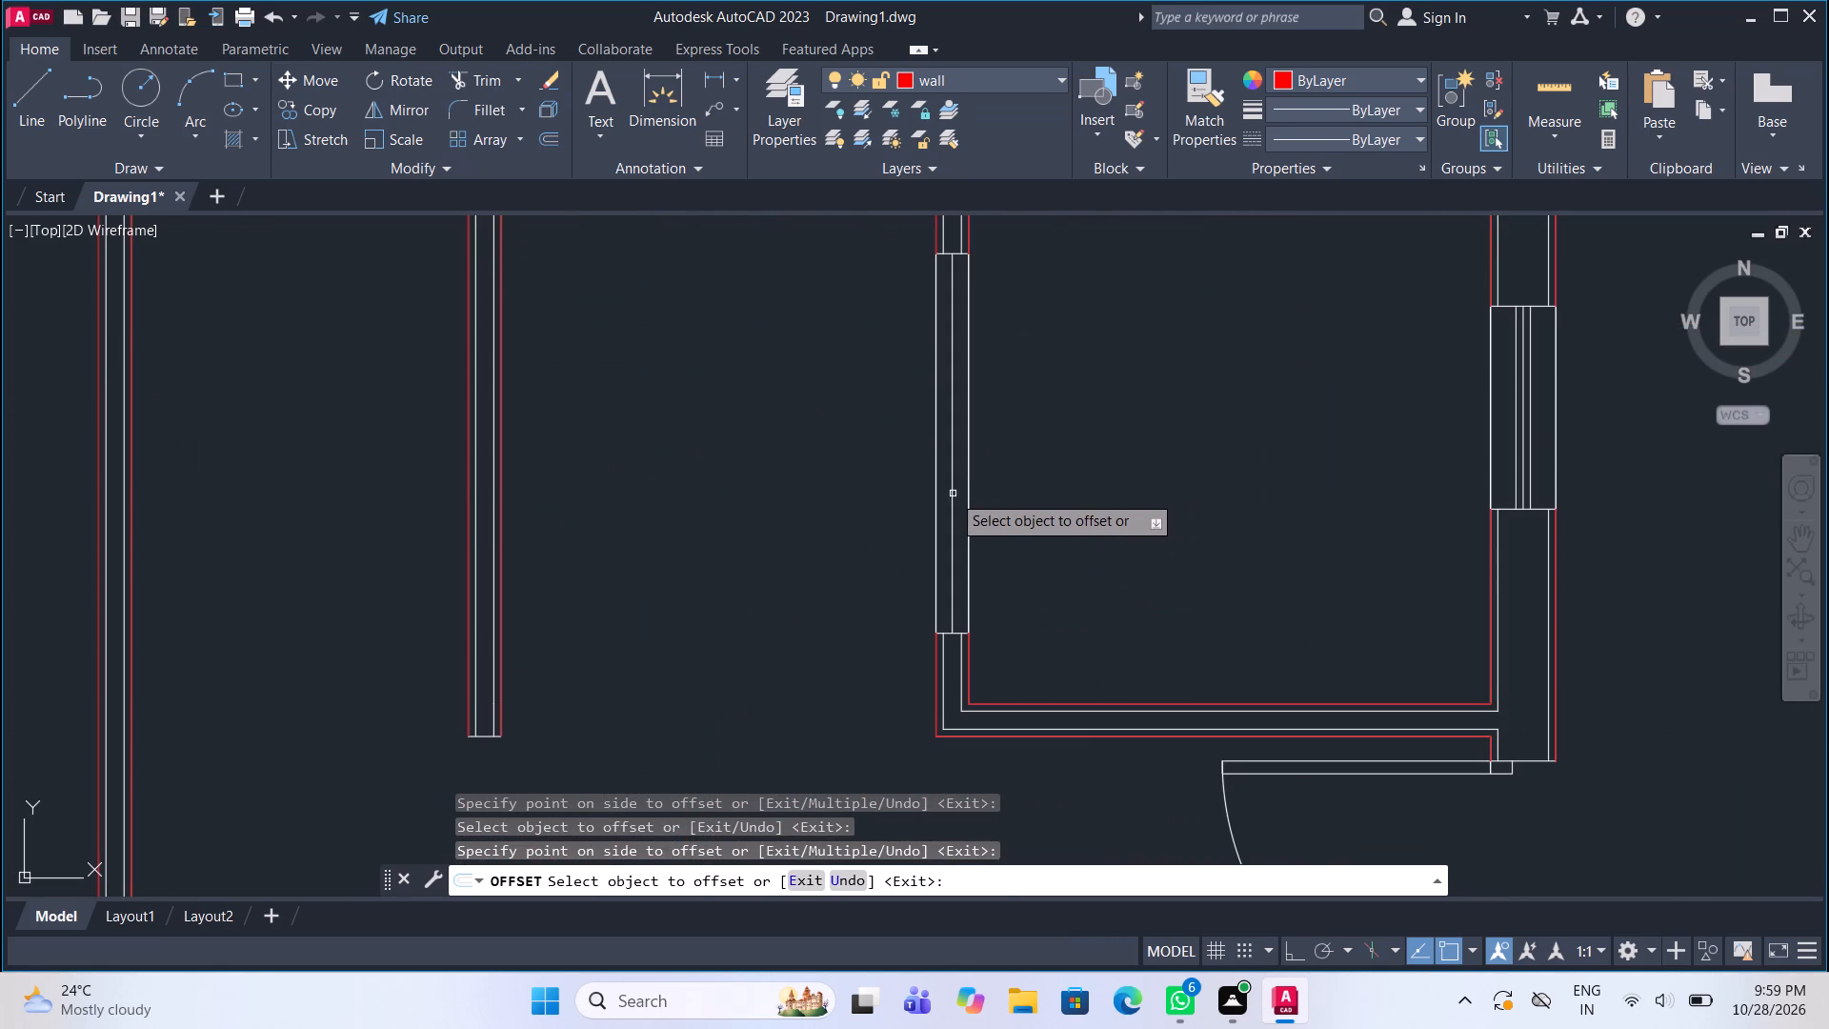
{"action": "left_click", "coordinate": [952, 494]}
{"action": "left_click", "coordinate": [937, 471]}
{"action": "scroll", "coordinate": [948, 494], "scroll_direction": "up", "scroll_amount": 1}
{"action": "left_click", "coordinate": [955, 495]}
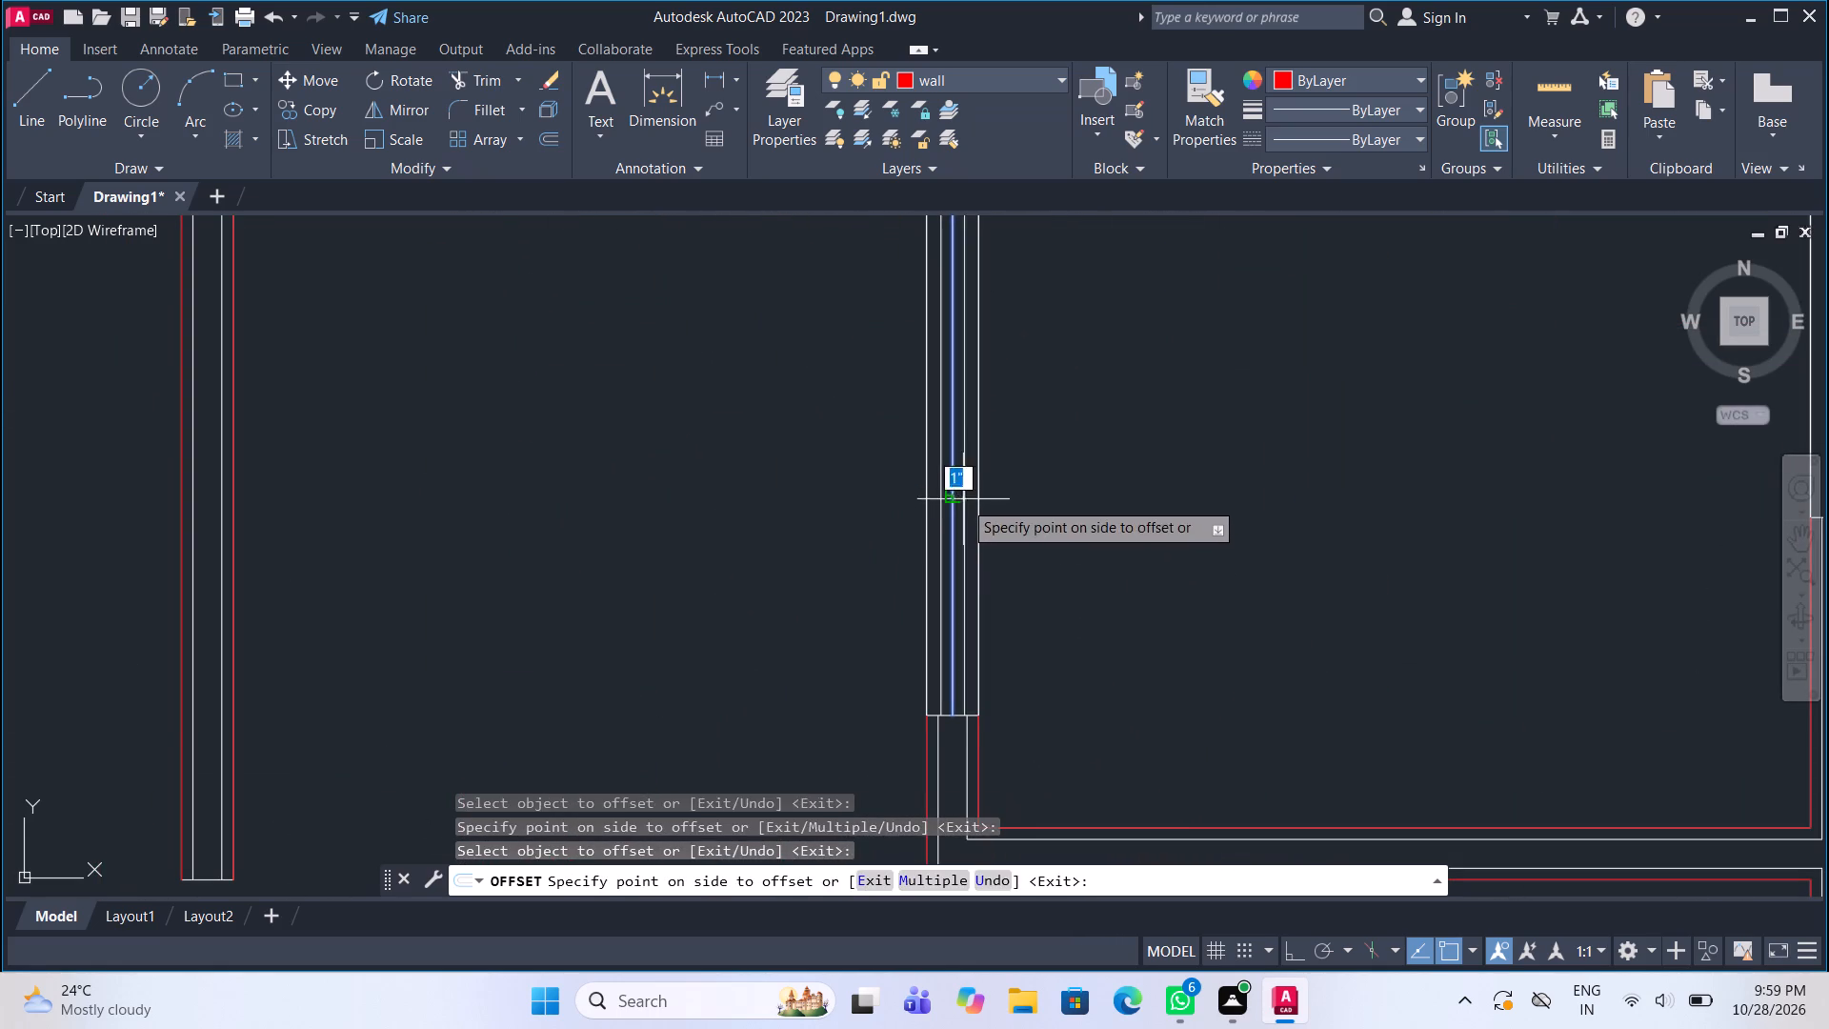
{"action": "left_click", "coordinate": [963, 500]}
{"action": "left_click", "coordinate": [954, 507]}
{"action": "left_click", "coordinate": [1034, 500]}
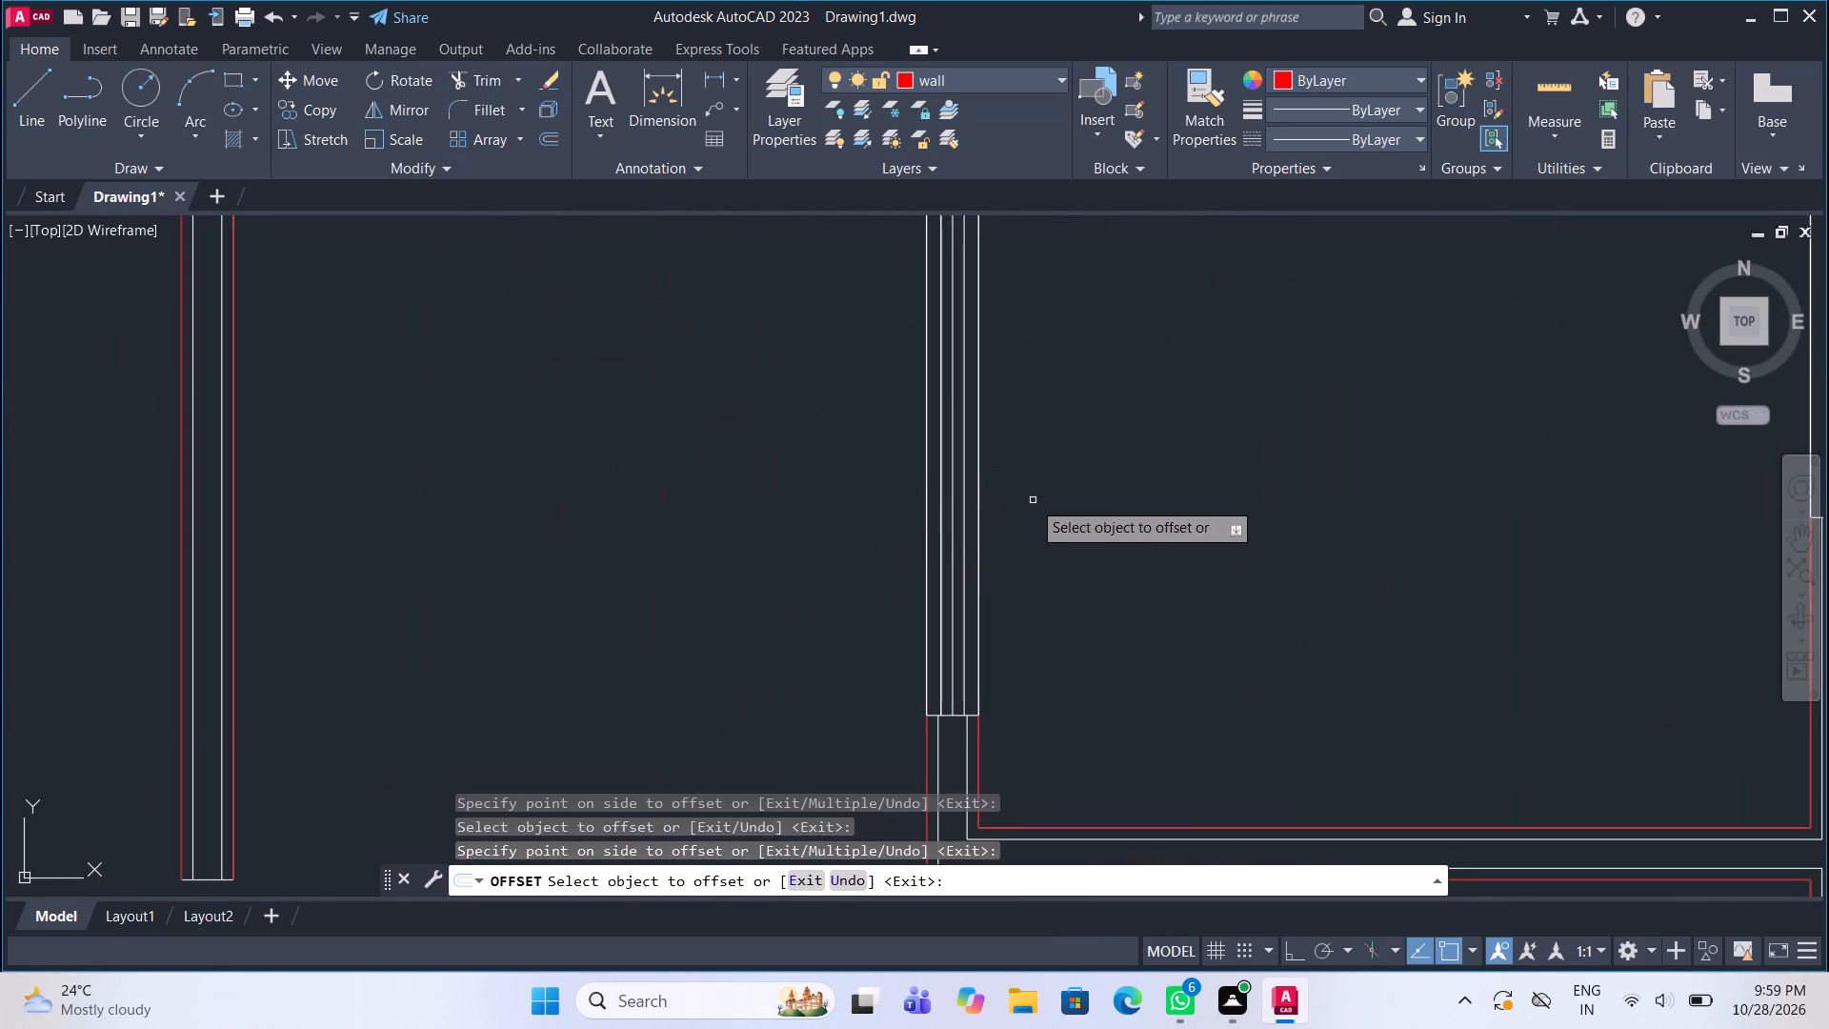
Examine the rest of the floor plan for windows that still lack offset pane lines, and end the Offset command.
{"action": "scroll", "coordinate": [829, 477], "scroll_direction": "down", "scroll_amount": 4}
{"action": "middle_click_drag", "start_coordinate": [978, 603], "coordinate": [965, 446]}
{"action": "middle_click_drag", "start_coordinate": [976, 570], "coordinate": [943, 403]}
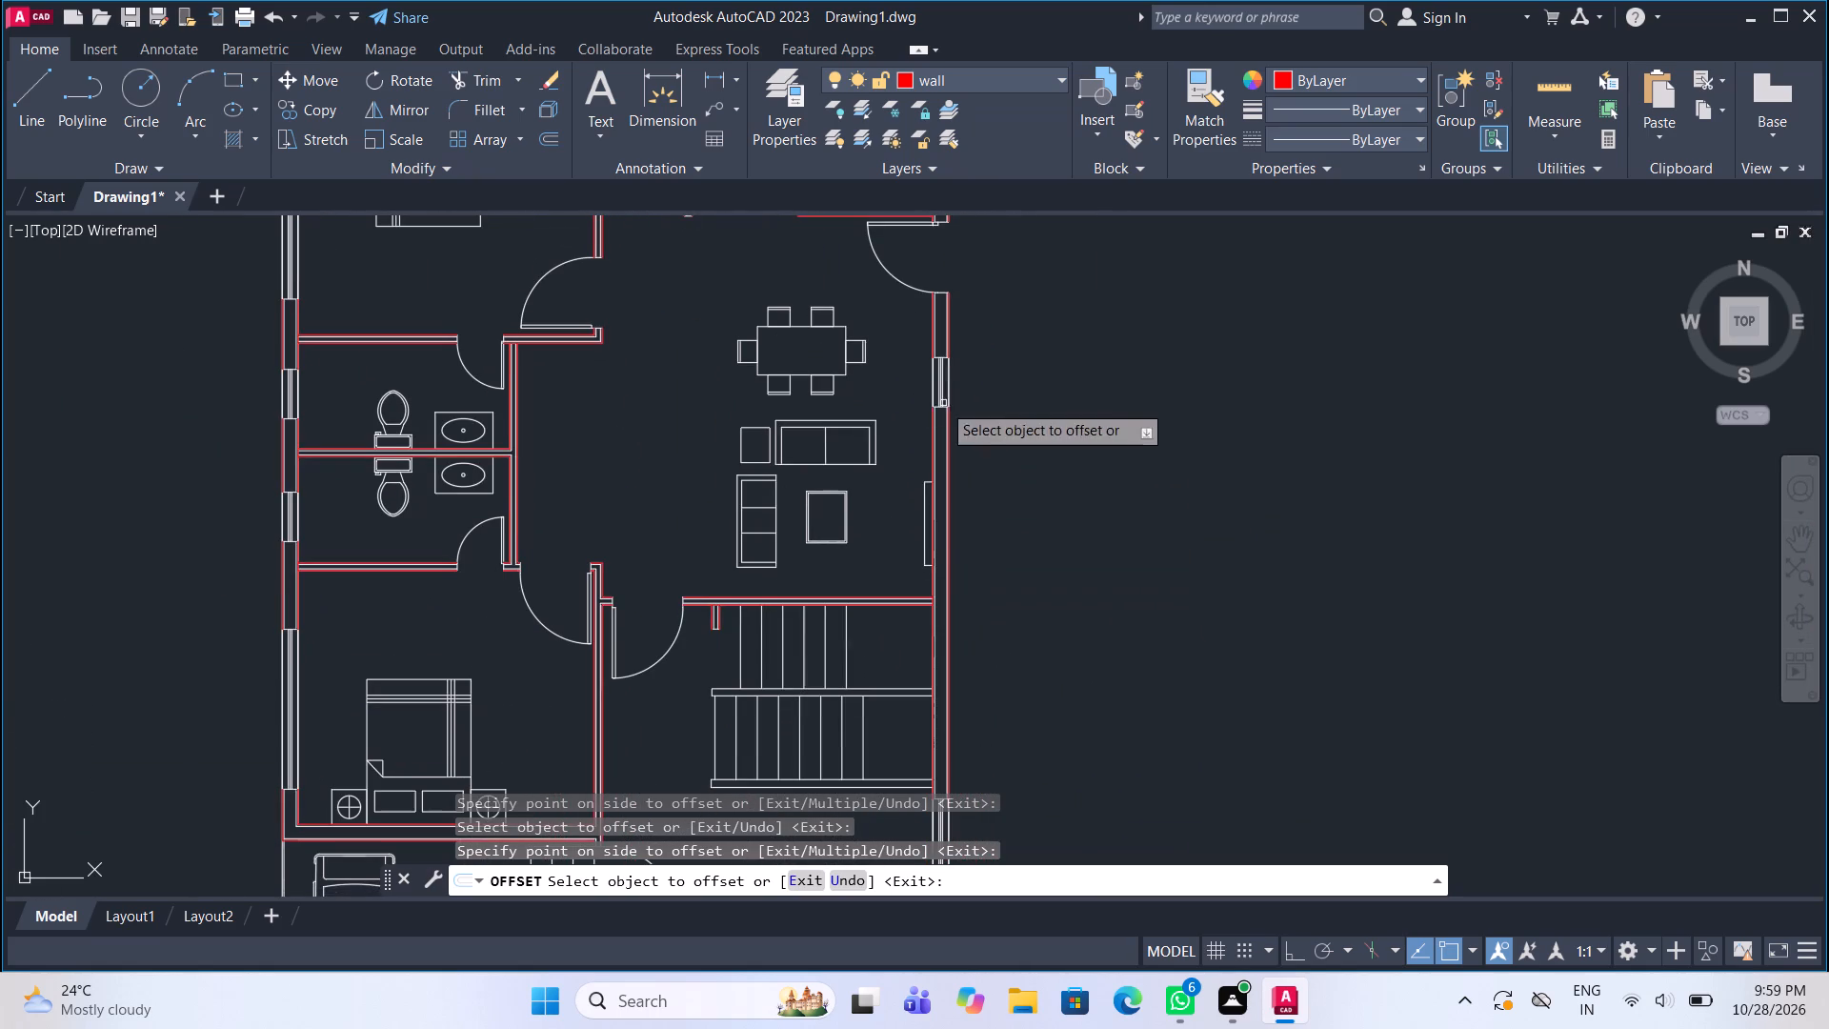
{"action": "scroll", "coordinate": [853, 499], "scroll_direction": "down", "scroll_amount": 2}
{"action": "scroll", "coordinate": [744, 567], "scroll_direction": "up", "scroll_amount": 3}
{"action": "scroll", "coordinate": [740, 470], "scroll_direction": "down", "scroll_amount": 3}
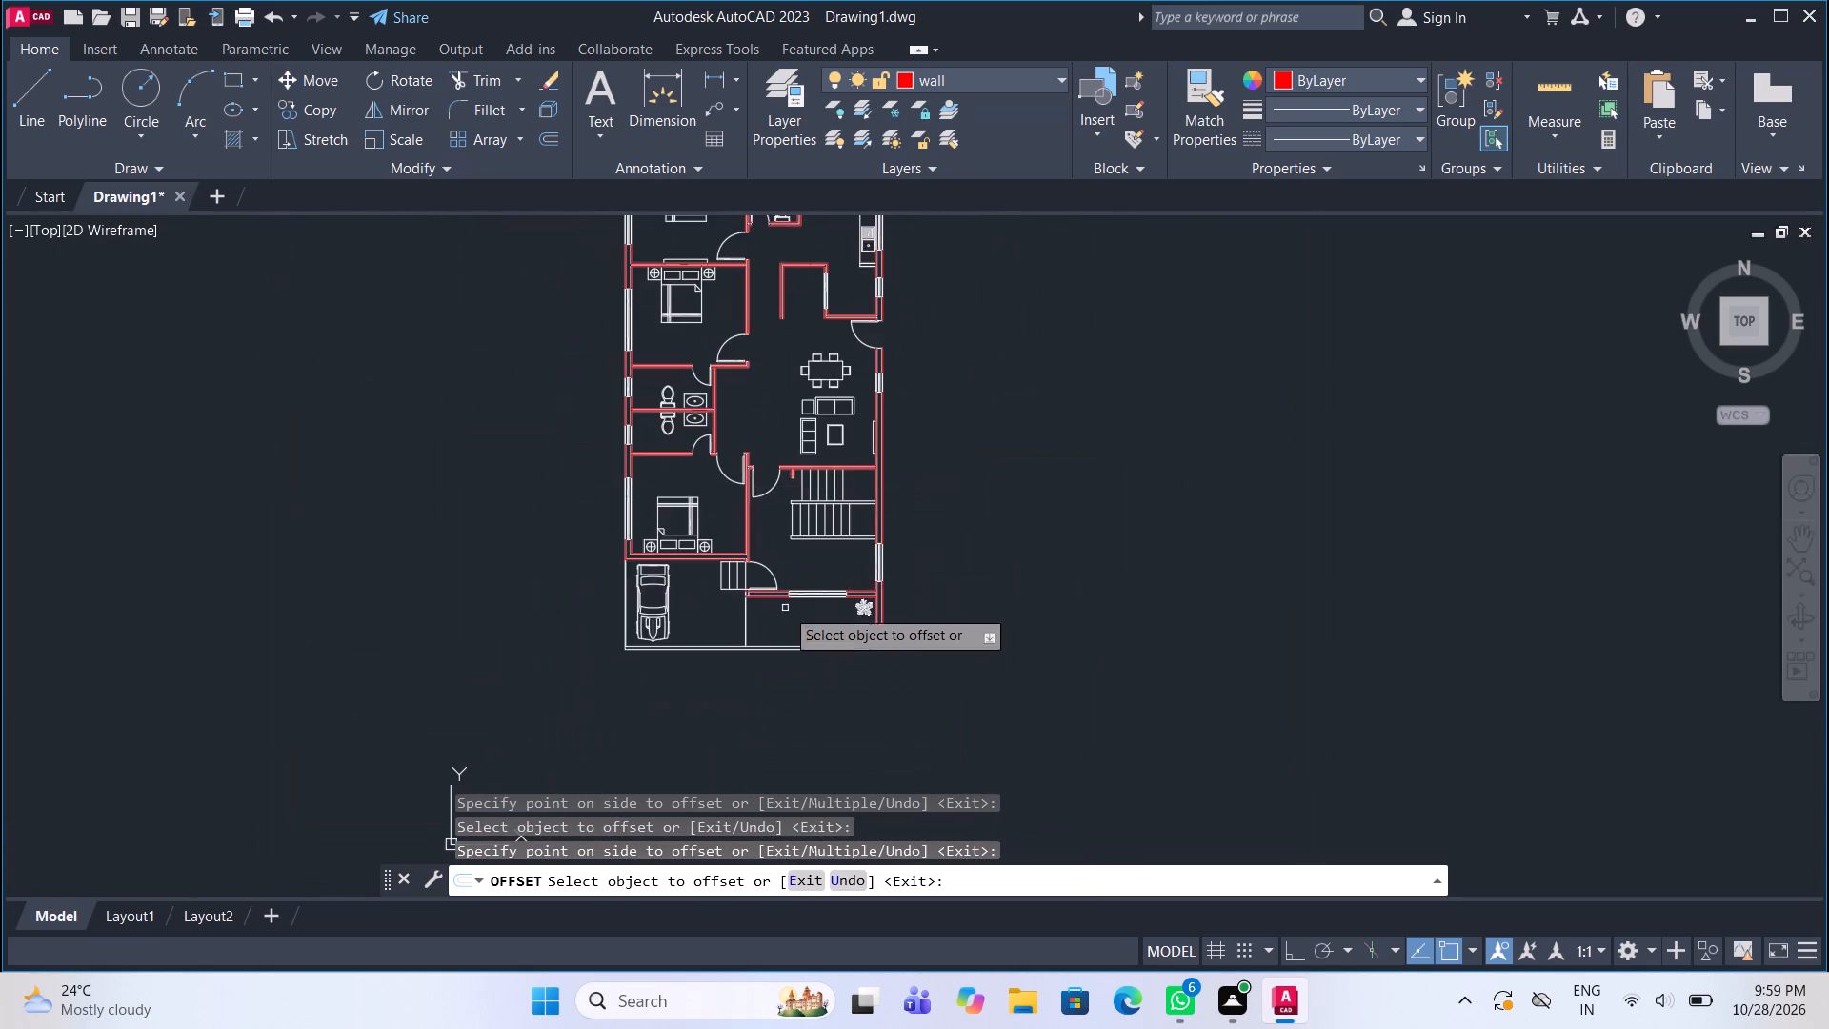
{"action": "scroll", "coordinate": [785, 633], "scroll_direction": "up", "scroll_amount": 3}
{"action": "scroll", "coordinate": [844, 495], "scroll_direction": "up", "scroll_amount": 2}
{"action": "key", "text": "Escape"}
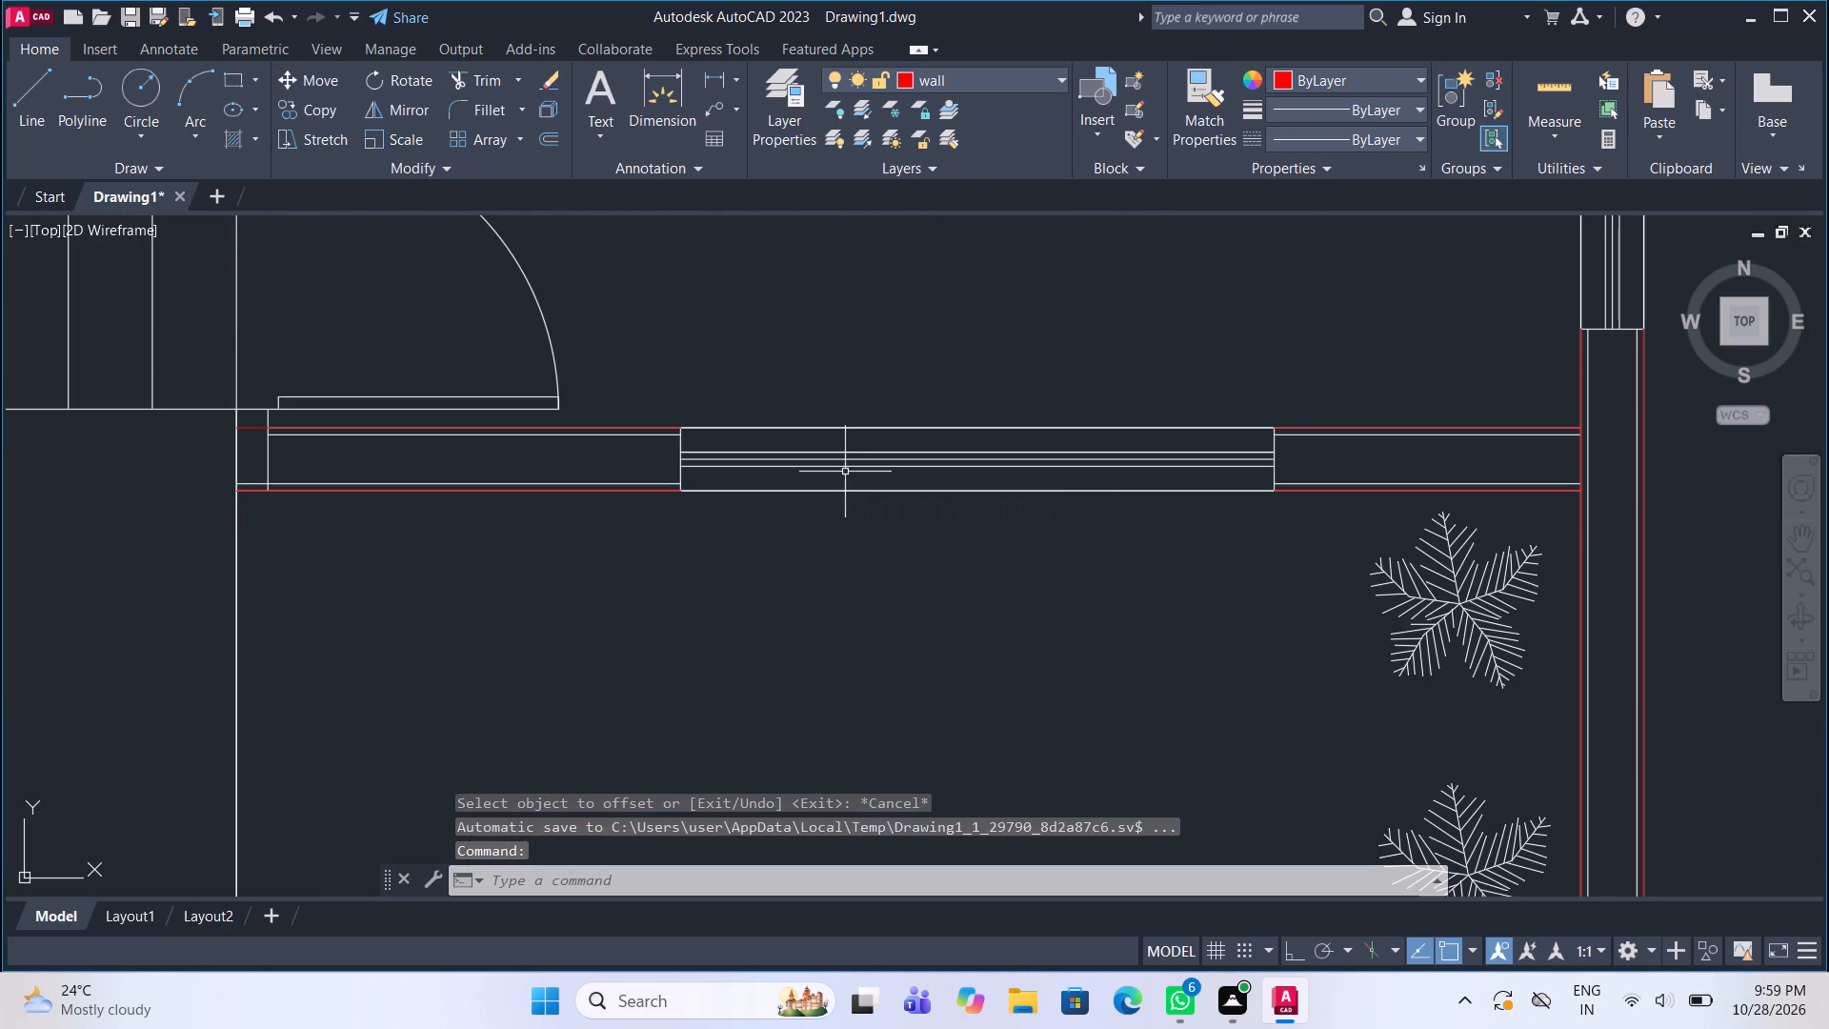
Delete the centre lines of the south wall window by the plants and the southernmost bedroom's west wall window.
{"action": "left_click", "coordinate": [841, 462]}
{"action": "key", "text": "Delete"}
{"action": "scroll", "coordinate": [837, 526], "scroll_direction": "down", "scroll_amount": 2}
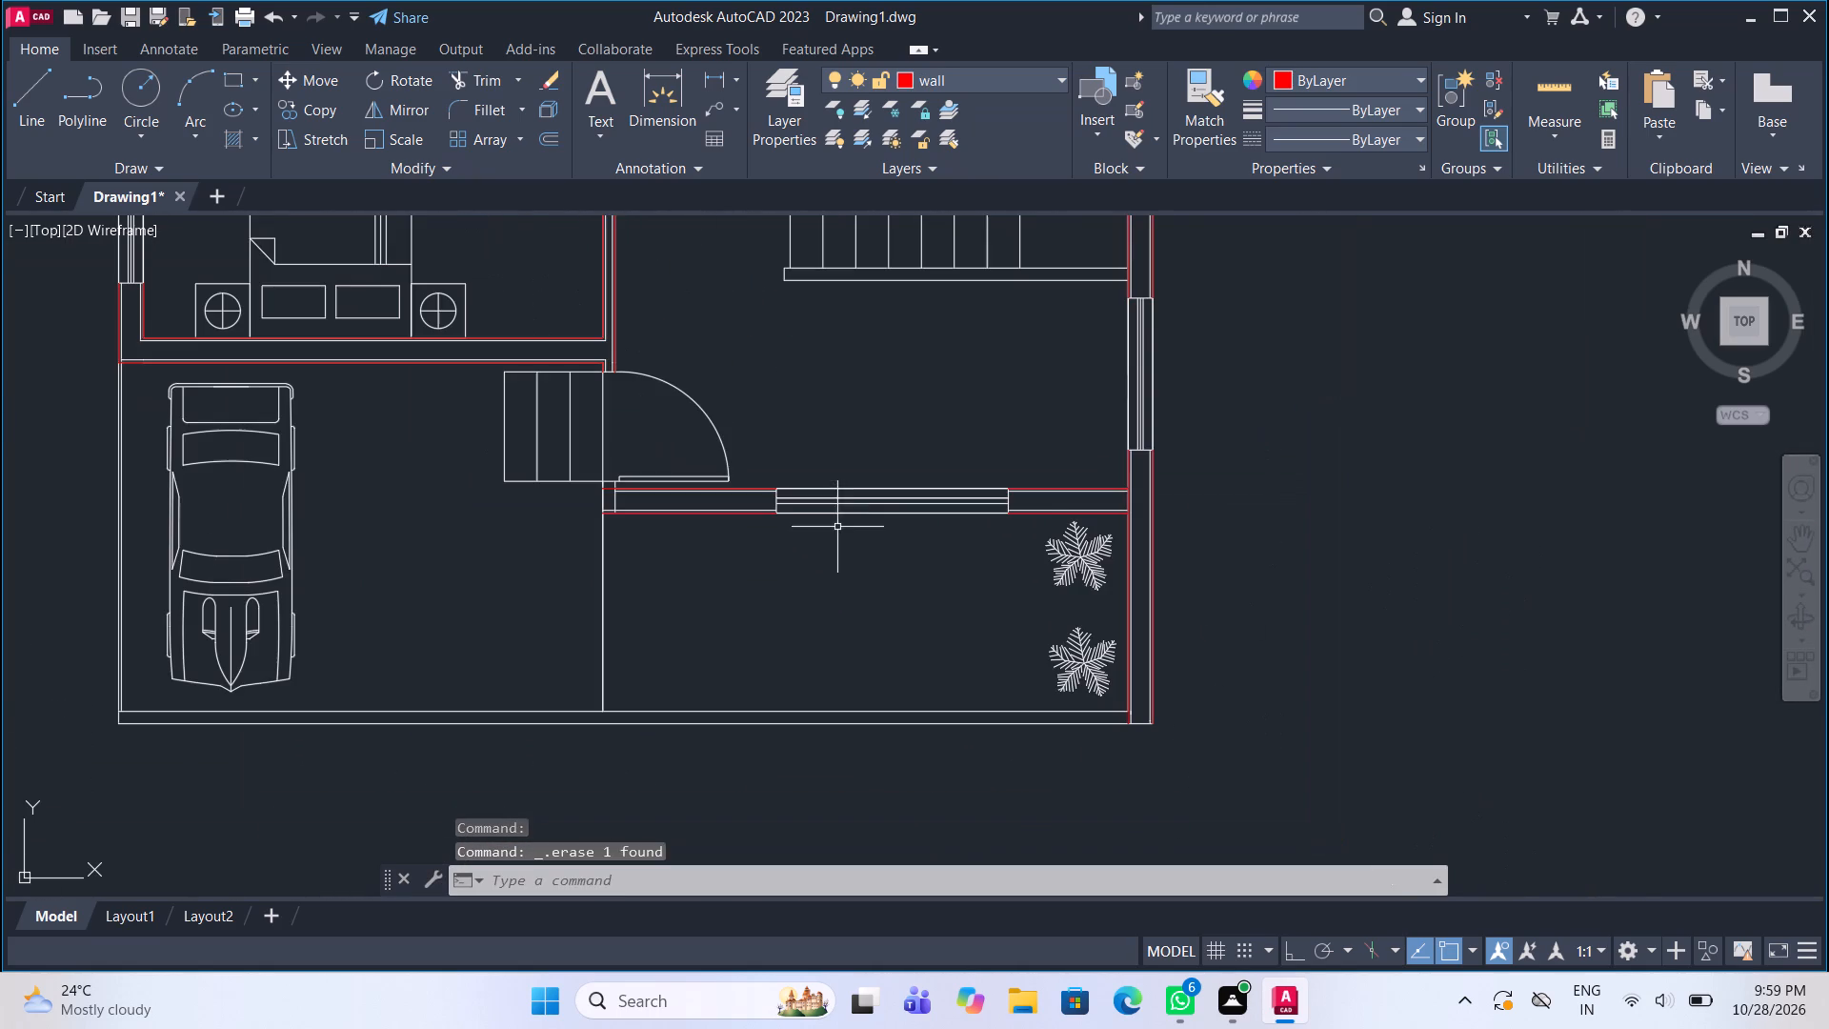
{"action": "middle_click_drag", "start_coordinate": [462, 464], "coordinate": [690, 639]}
{"action": "scroll", "coordinate": [339, 429], "scroll_direction": "up", "scroll_amount": 2}
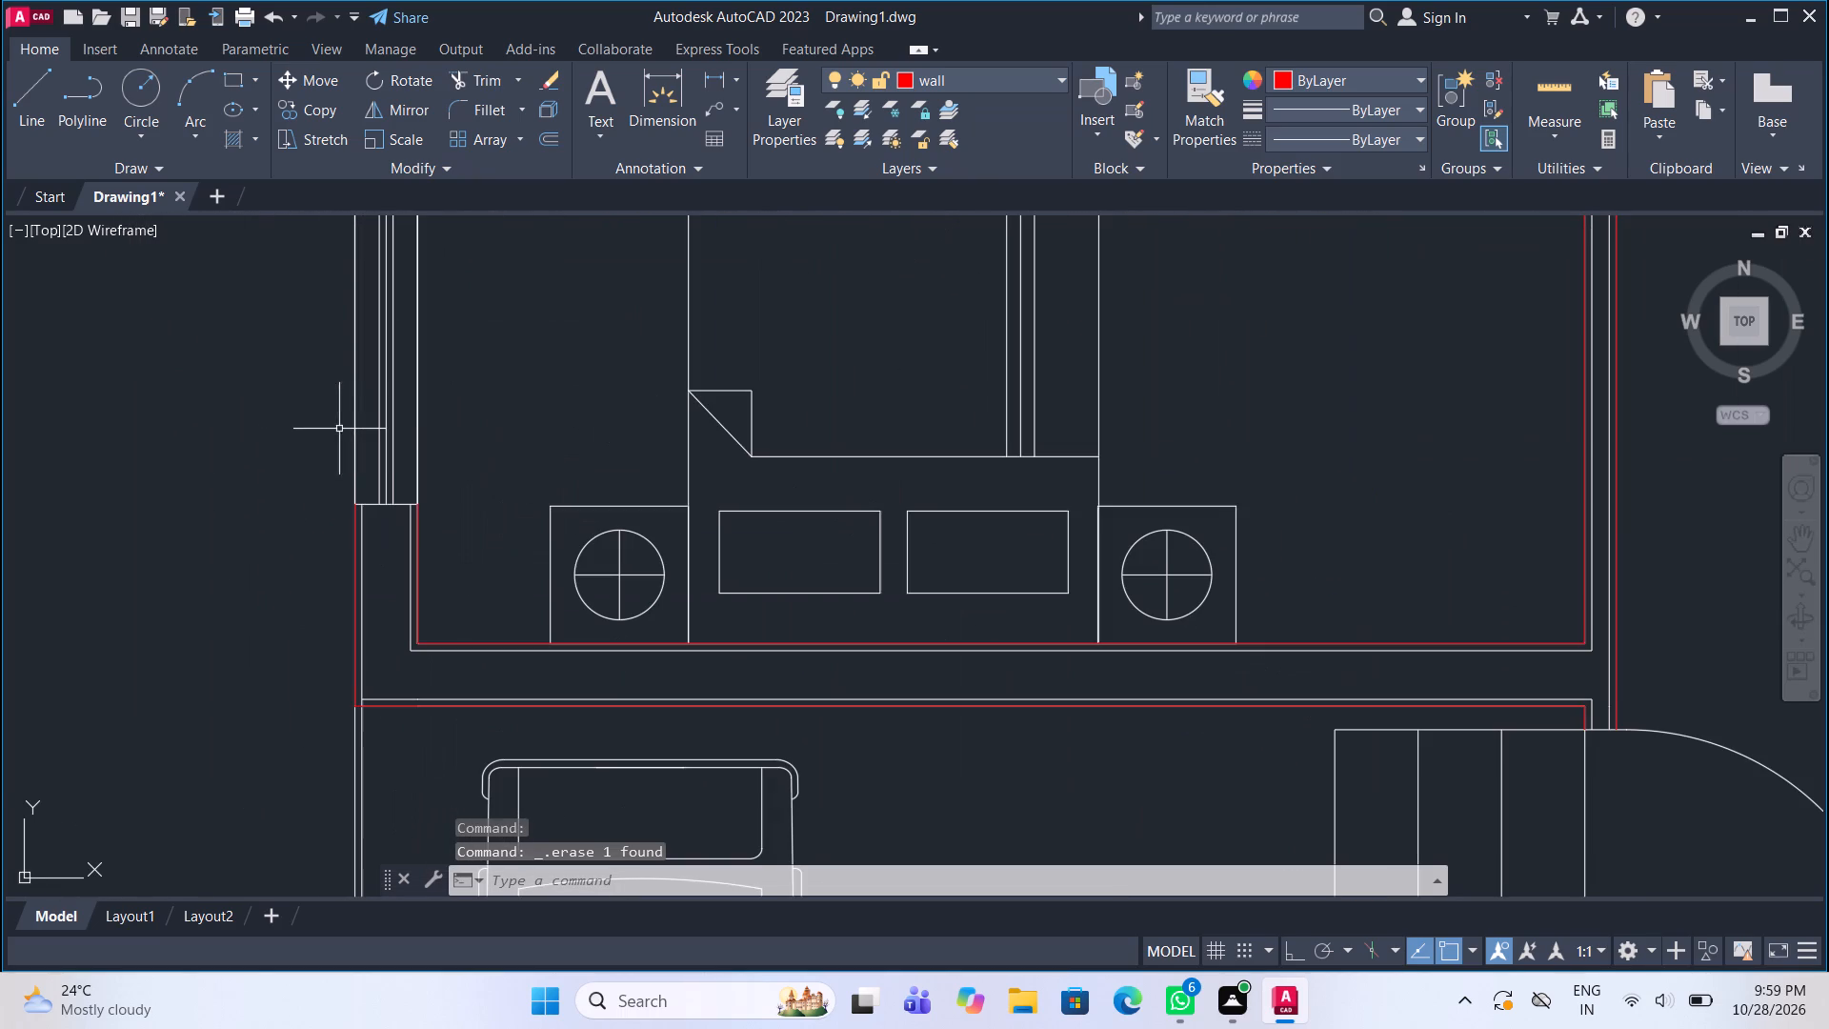
{"action": "left_click", "coordinate": [386, 430]}
{"action": "key", "text": "Delete"}
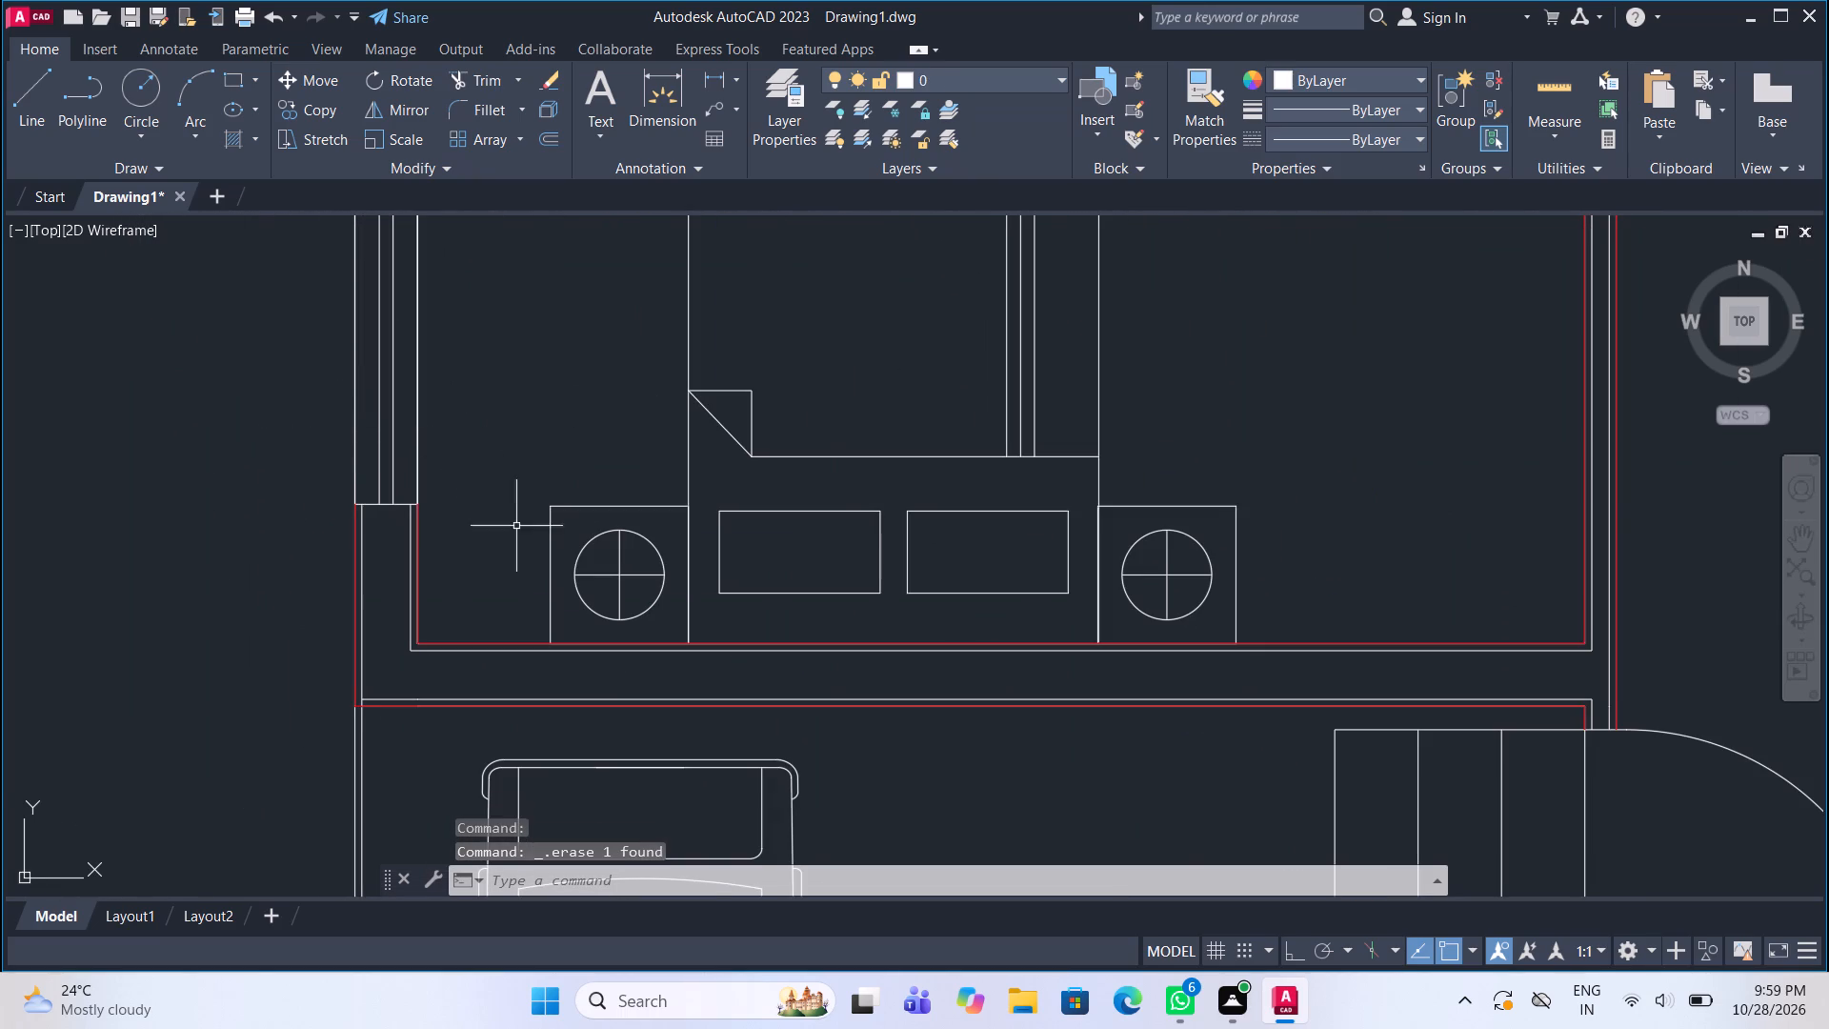
Delete the centre line of the east wall window just south of the staircase.
{"action": "scroll", "coordinate": [528, 558], "scroll_direction": "down", "scroll_amount": 2}
{"action": "middle_click_drag", "start_coordinate": [1144, 546], "coordinate": [910, 472]}
{"action": "scroll", "coordinate": [1252, 569], "scroll_direction": "up", "scroll_amount": 2}
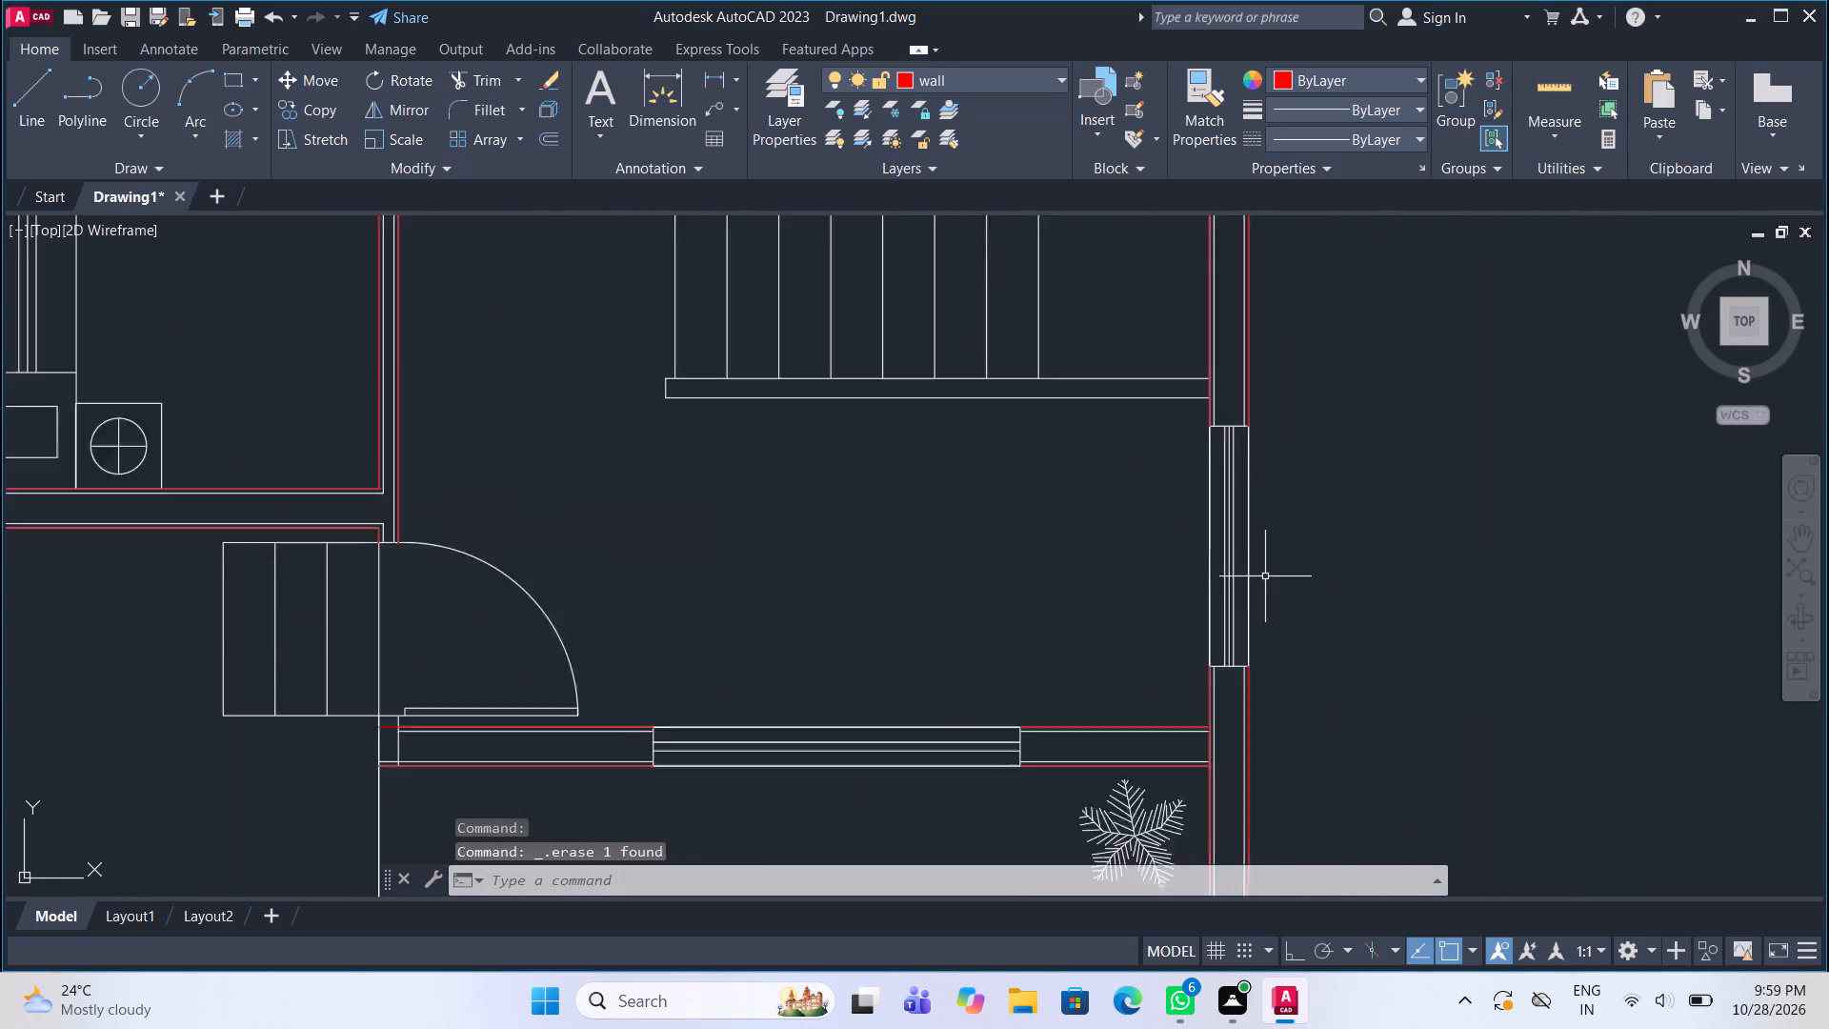
{"action": "scroll", "coordinate": [1265, 576], "scroll_direction": "up", "scroll_amount": 2}
{"action": "left_click", "coordinate": [1102, 544]}
{"action": "key", "text": "Delete"}
{"action": "scroll", "coordinate": [1067, 612], "scroll_direction": "down", "scroll_amount": 4}
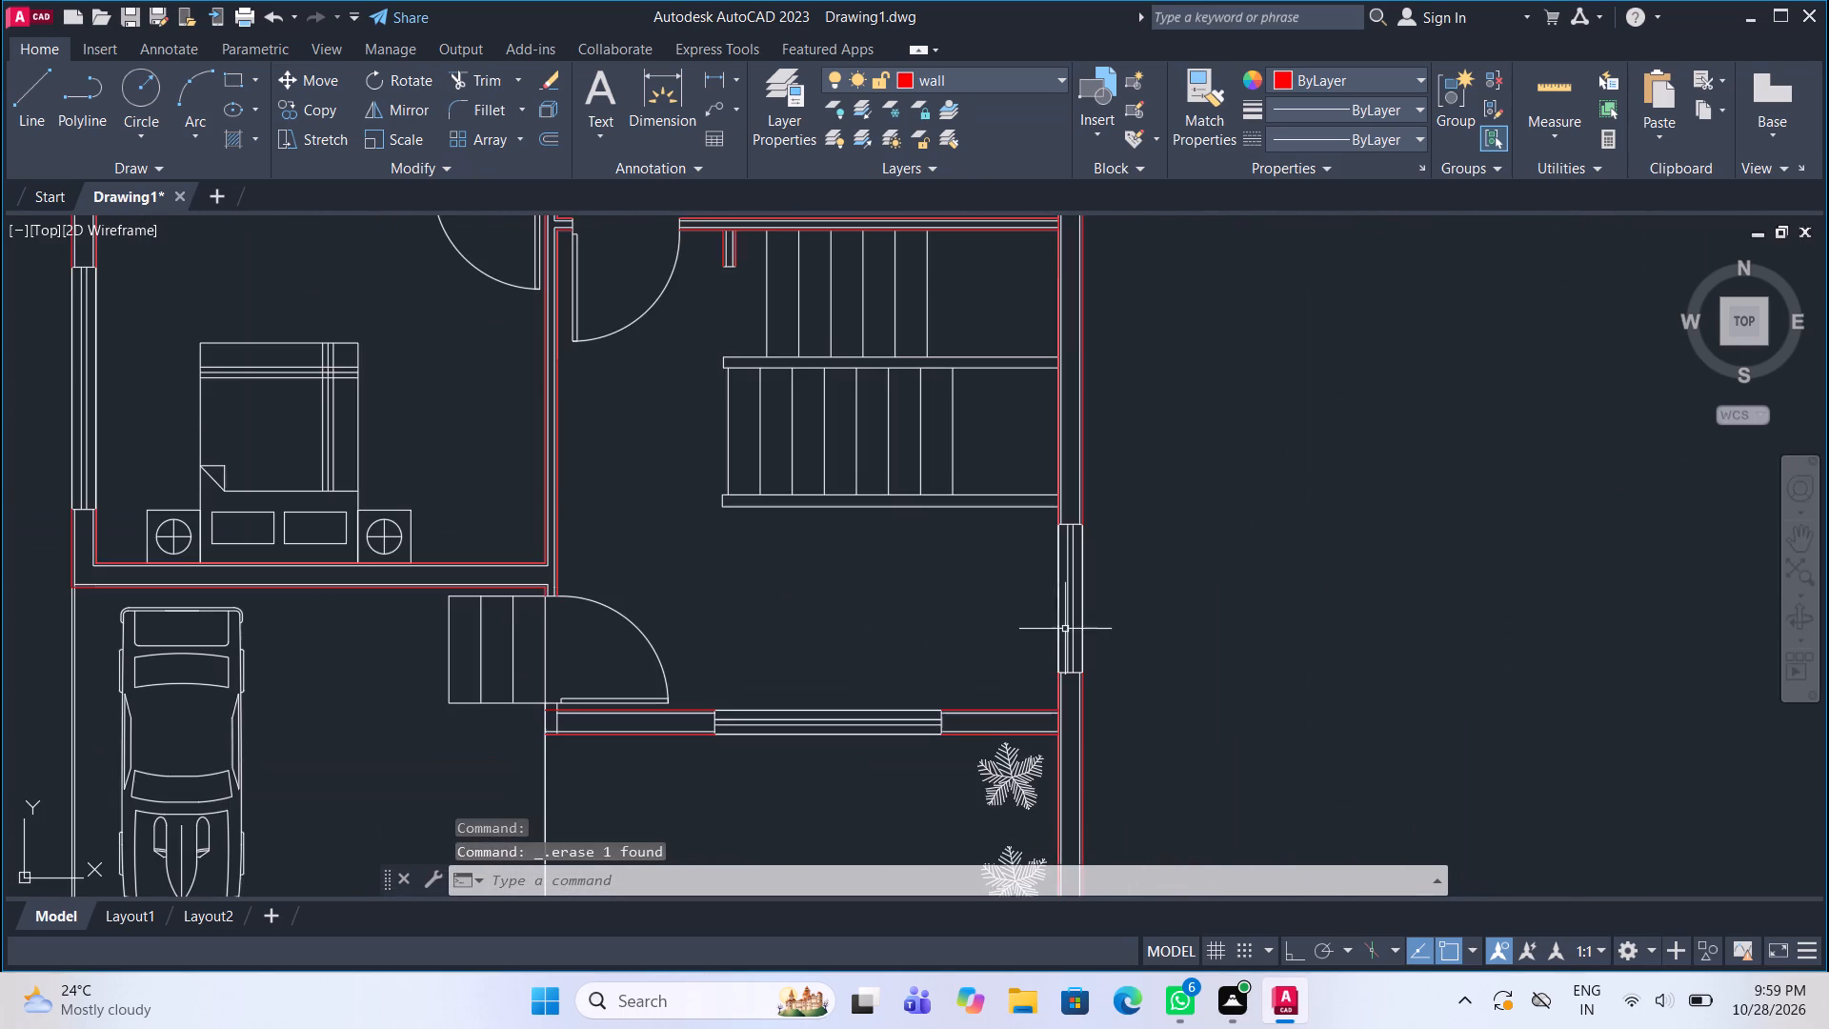
Delete the centre lines of the two bathroom windows in the west wall.
{"action": "middle_click_drag", "start_coordinate": [974, 386], "coordinate": [1046, 641]}
{"action": "middle_click_drag", "start_coordinate": [890, 324], "coordinate": [1050, 510]}
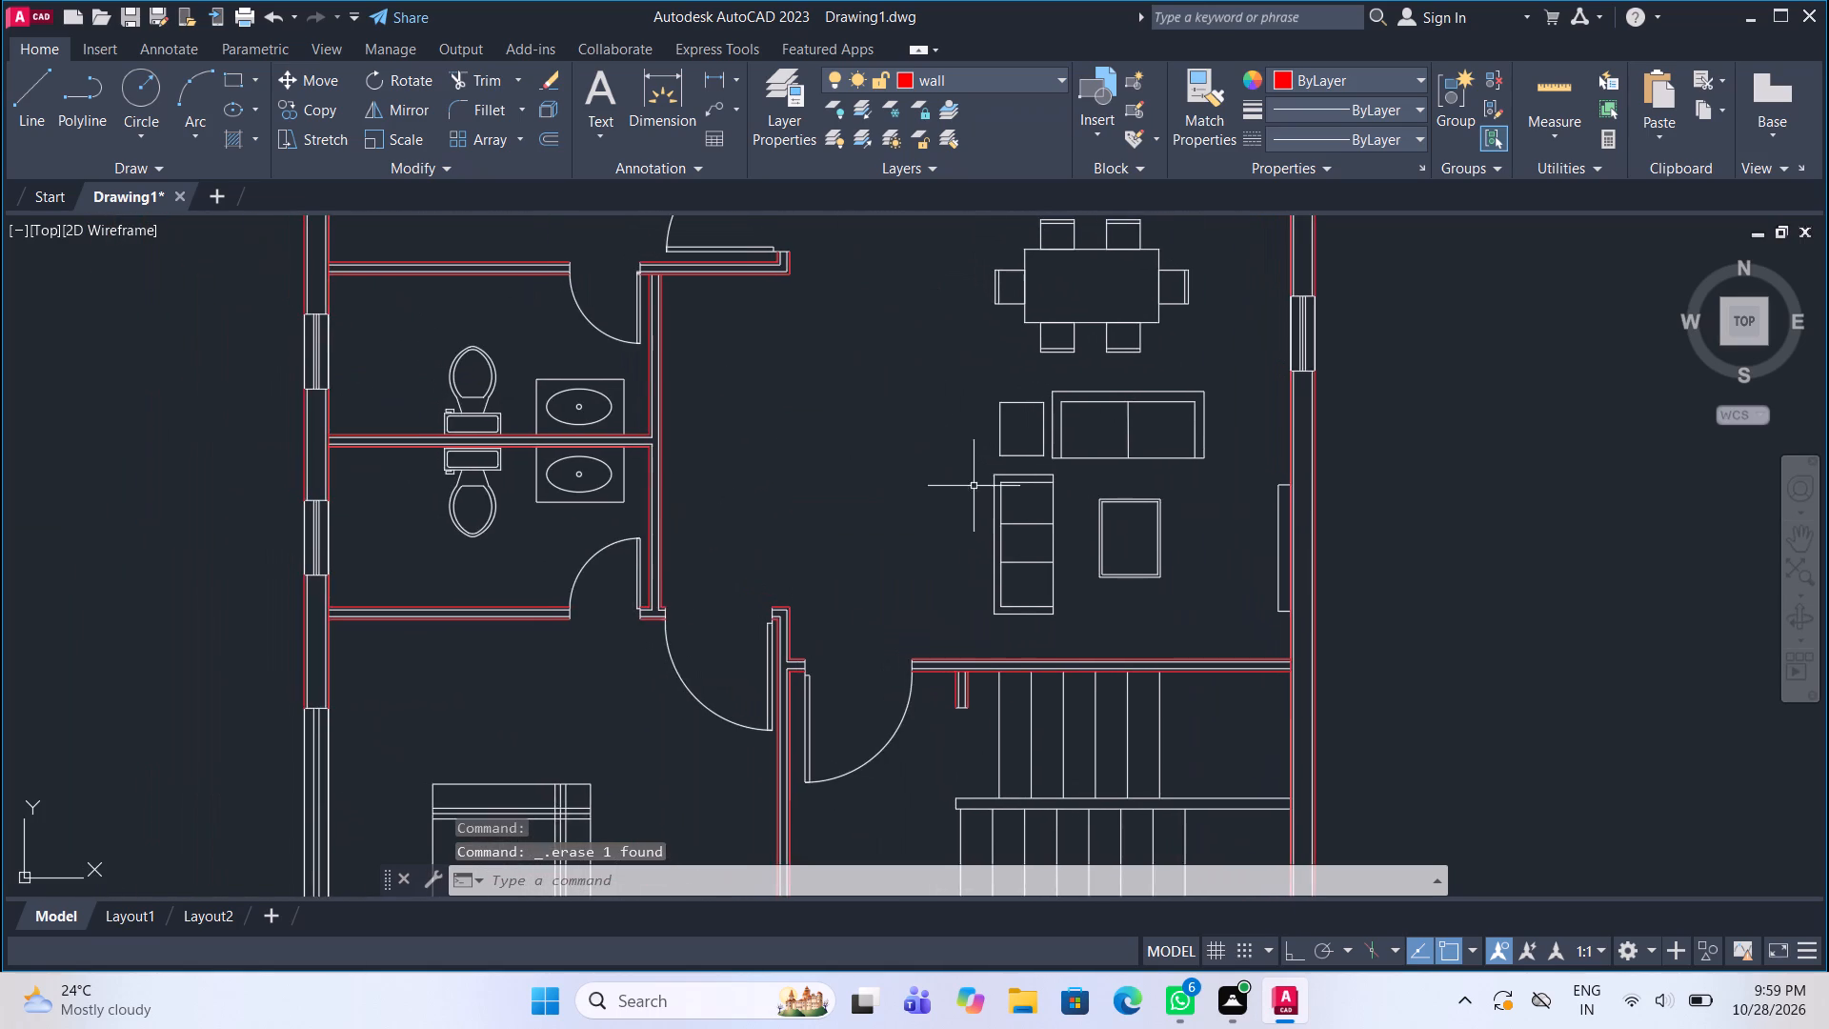
{"action": "scroll", "coordinate": [275, 523], "scroll_direction": "up", "scroll_amount": 3}
{"action": "left_click", "coordinate": [437, 531]}
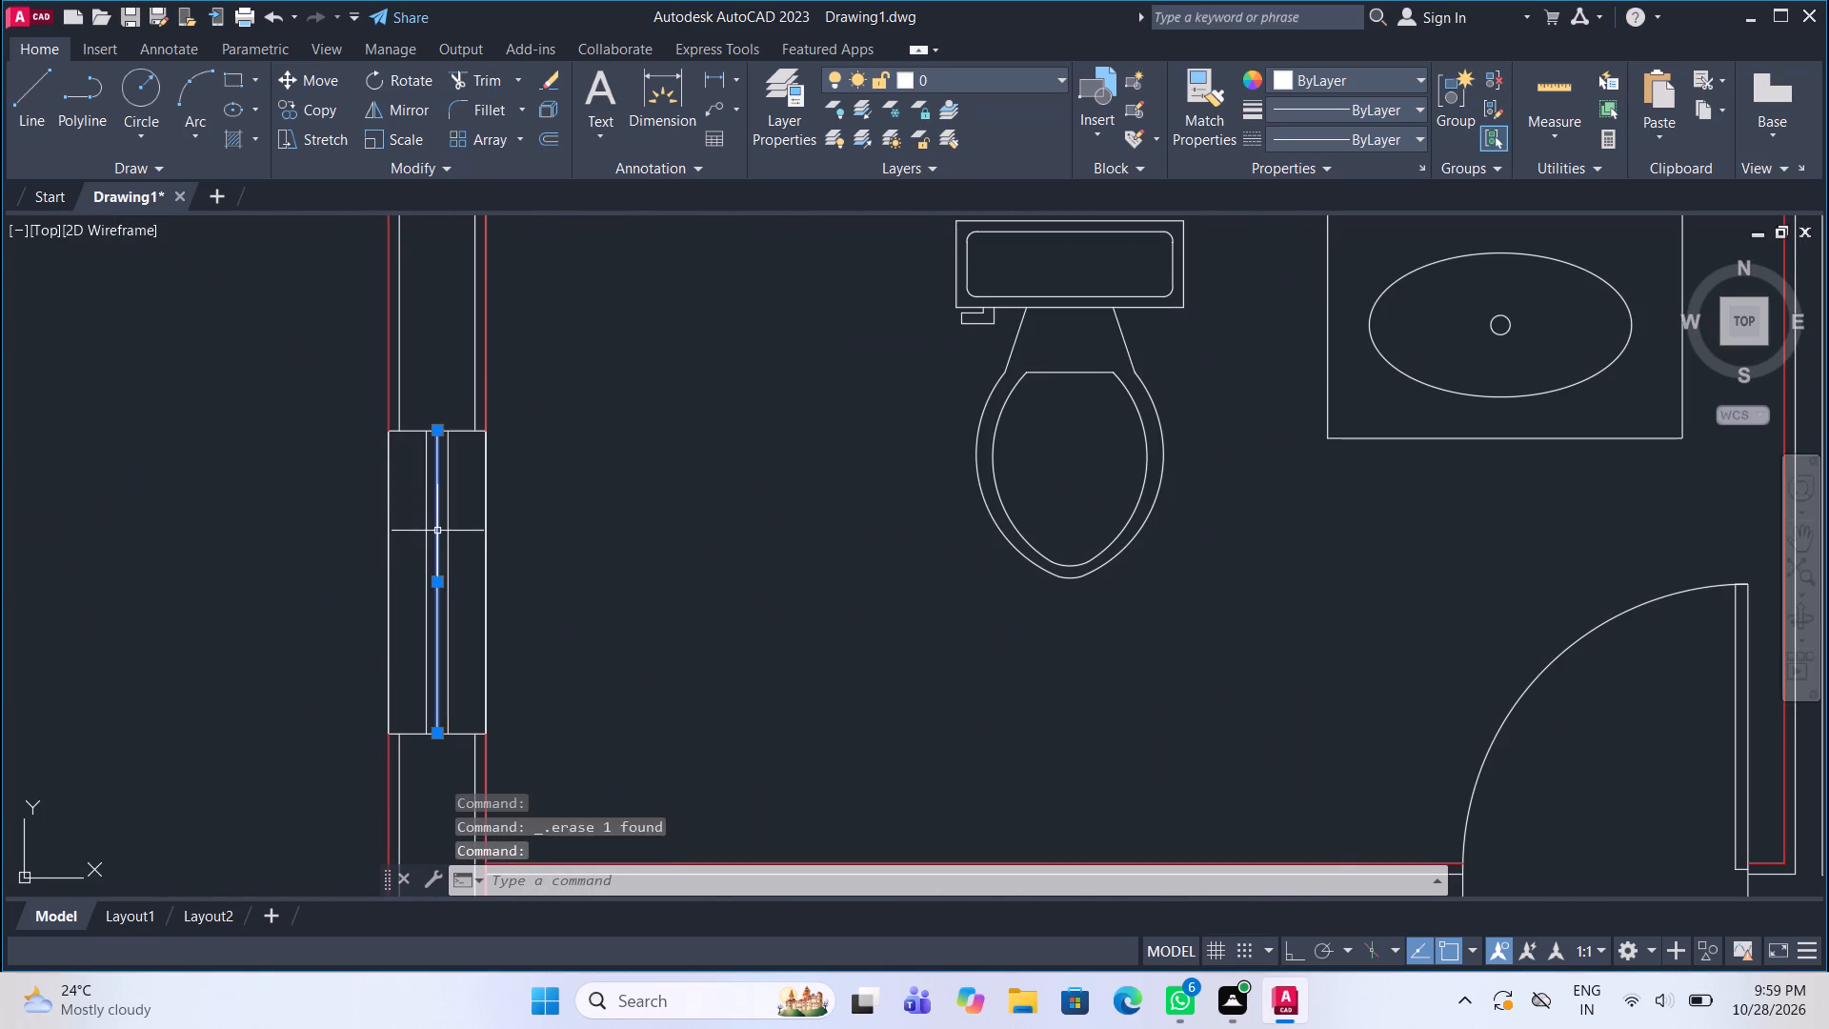
{"action": "key", "text": "Delete"}
{"action": "scroll", "coordinate": [465, 556], "scroll_direction": "down", "scroll_amount": 3}
{"action": "scroll", "coordinate": [455, 371], "scroll_direction": "up", "scroll_amount": 3}
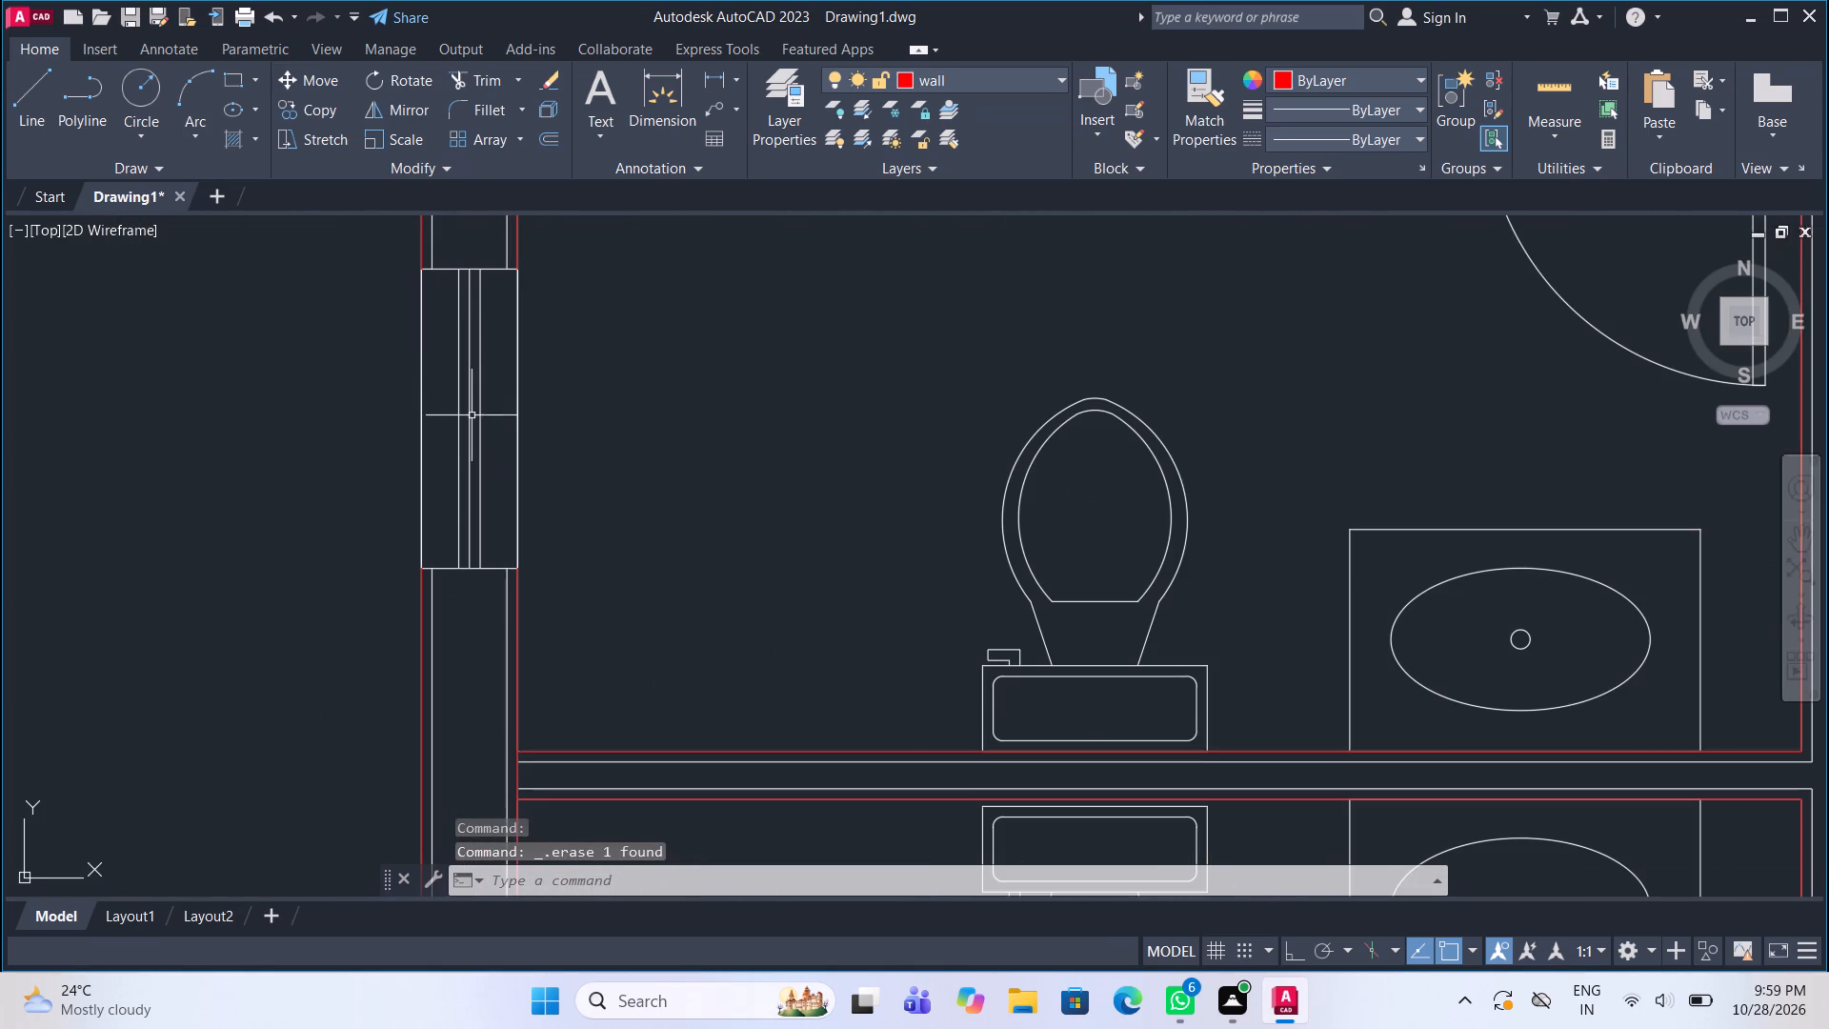
{"action": "left_click", "coordinate": [472, 415]}
{"action": "key", "text": "Delete"}
{"action": "scroll", "coordinate": [543, 575], "scroll_direction": "down", "scroll_amount": 4}
Delete the centre lines of the middle and northernmost bedrooms' windows in the west wall.
{"action": "scroll", "coordinate": [527, 424], "scroll_direction": "up", "scroll_amount": 3}
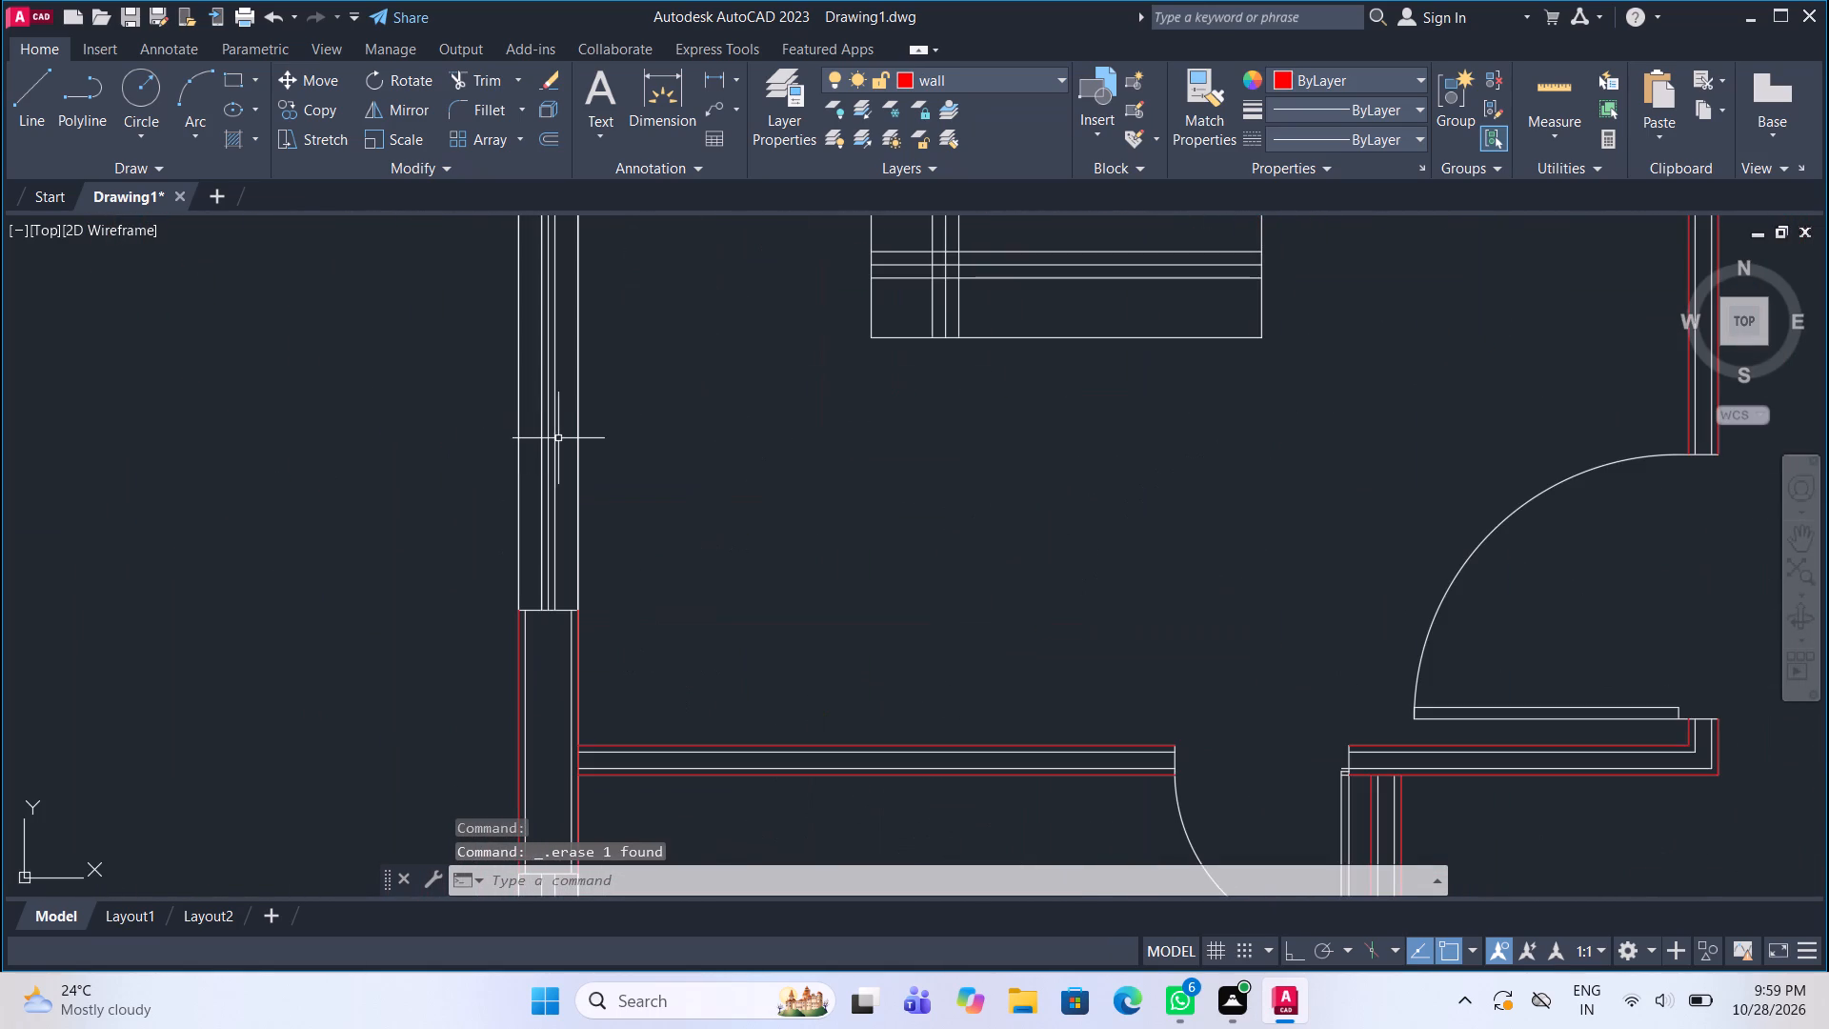
{"action": "left_click", "coordinate": [550, 434]}
{"action": "key", "text": "Delete"}
{"action": "scroll", "coordinate": [573, 527], "scroll_direction": "down", "scroll_amount": 2}
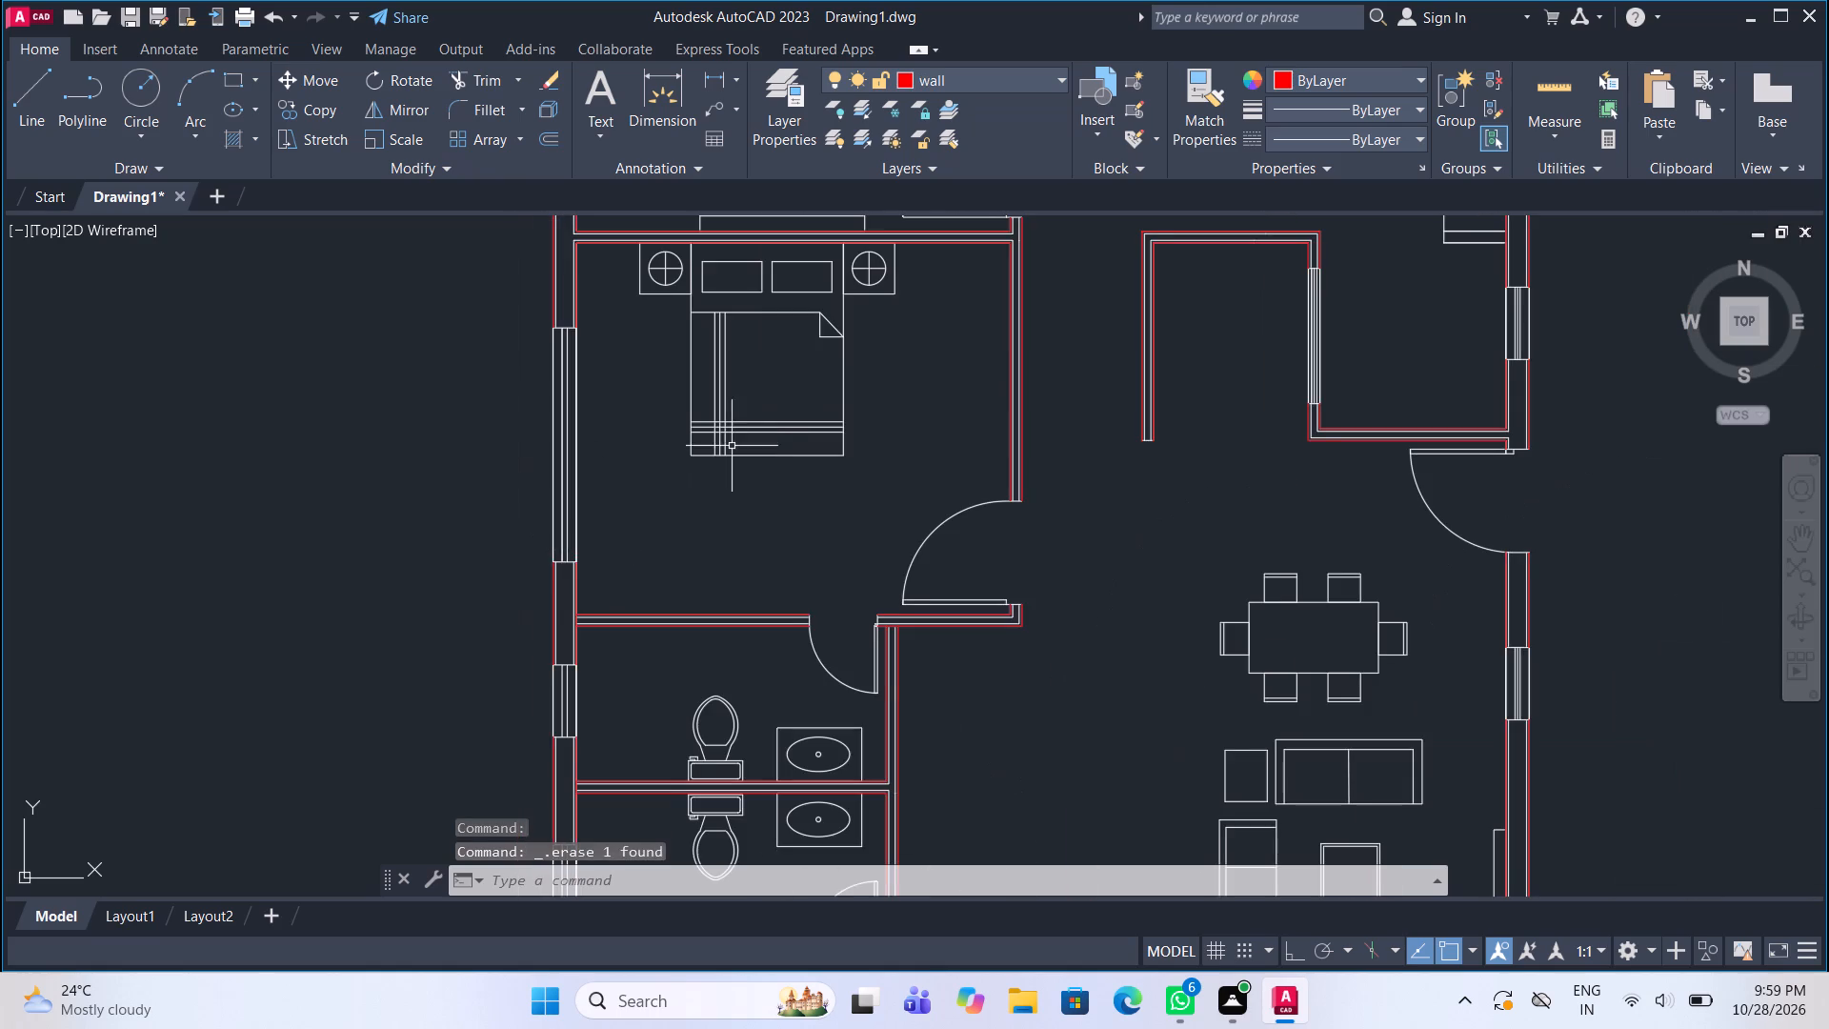
{"action": "middle_click_drag", "start_coordinate": [732, 446], "coordinate": [662, 549]}
{"action": "middle_click_drag", "start_coordinate": [650, 567], "coordinate": [615, 619]}
{"action": "middle_click_drag", "start_coordinate": [564, 297], "coordinate": [602, 484]}
{"action": "scroll", "coordinate": [503, 424], "scroll_direction": "up", "scroll_amount": 2}
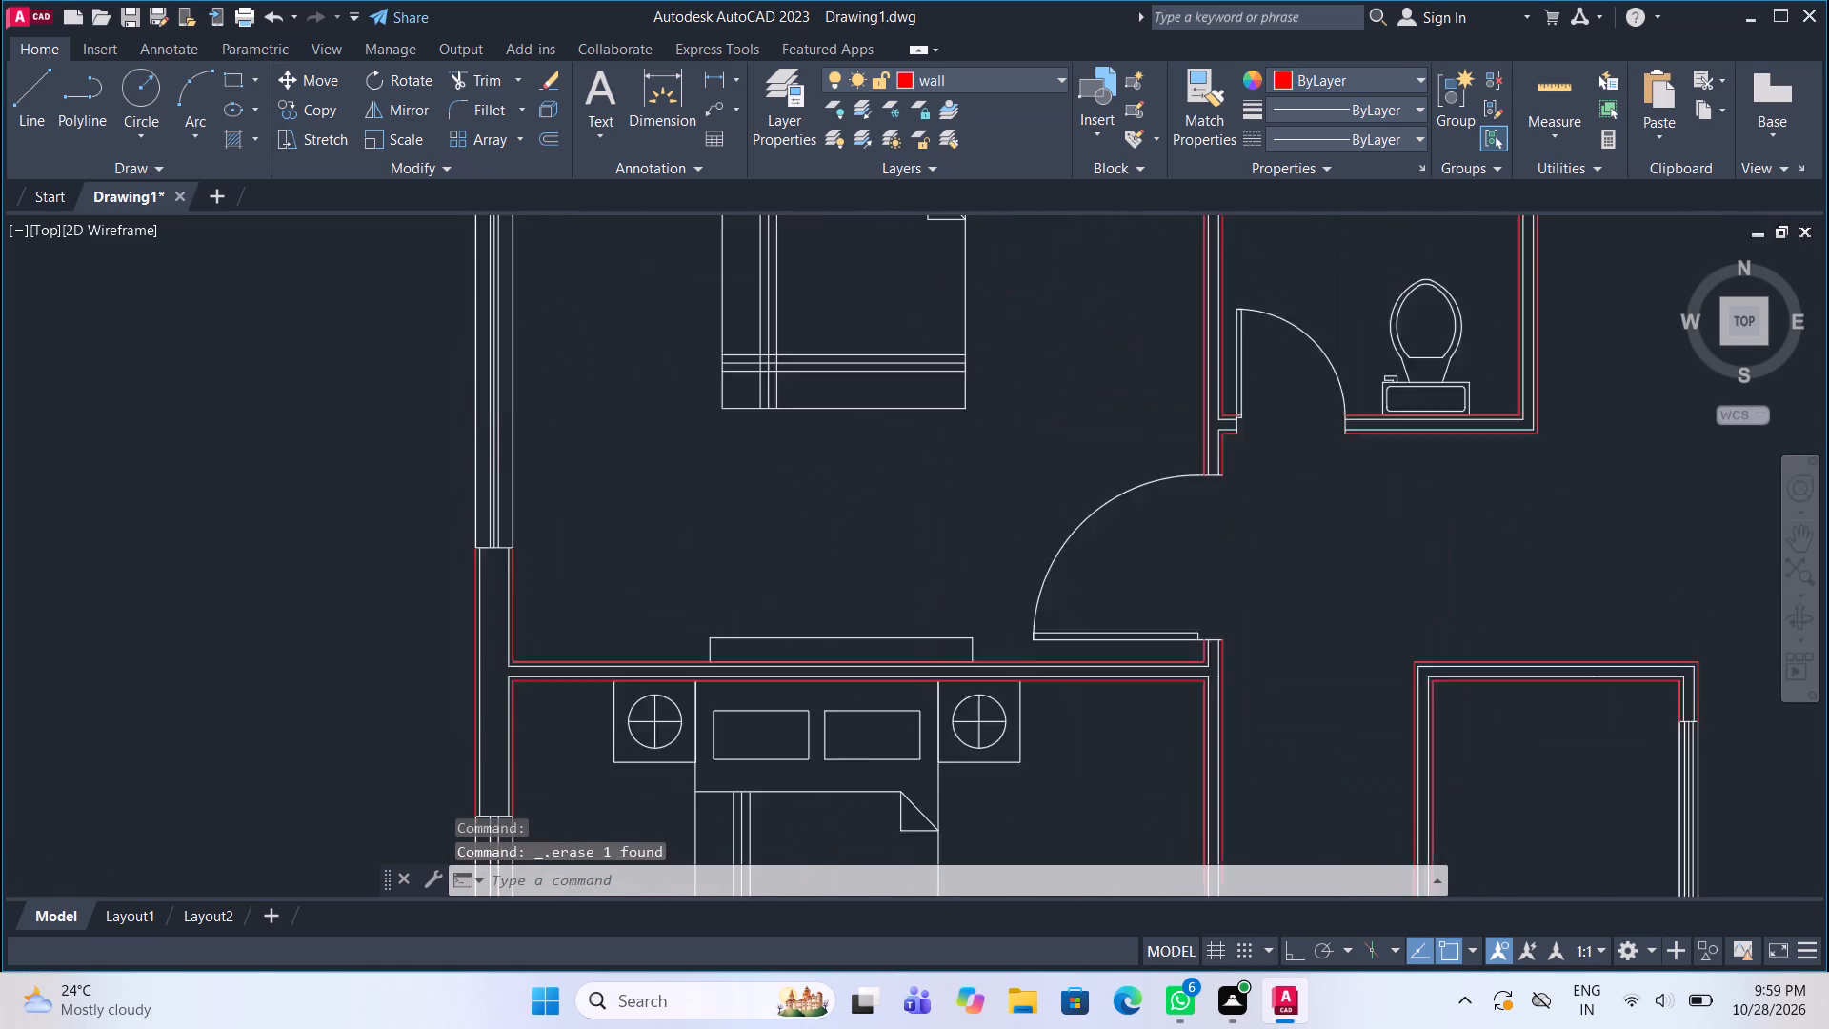
{"action": "scroll", "coordinate": [502, 424], "scroll_direction": "up", "scroll_amount": 1}
{"action": "left_click", "coordinate": [476, 434]}
{"action": "key", "text": "Delete"}
{"action": "scroll", "coordinate": [585, 470], "scroll_direction": "down", "scroll_amount": 3}
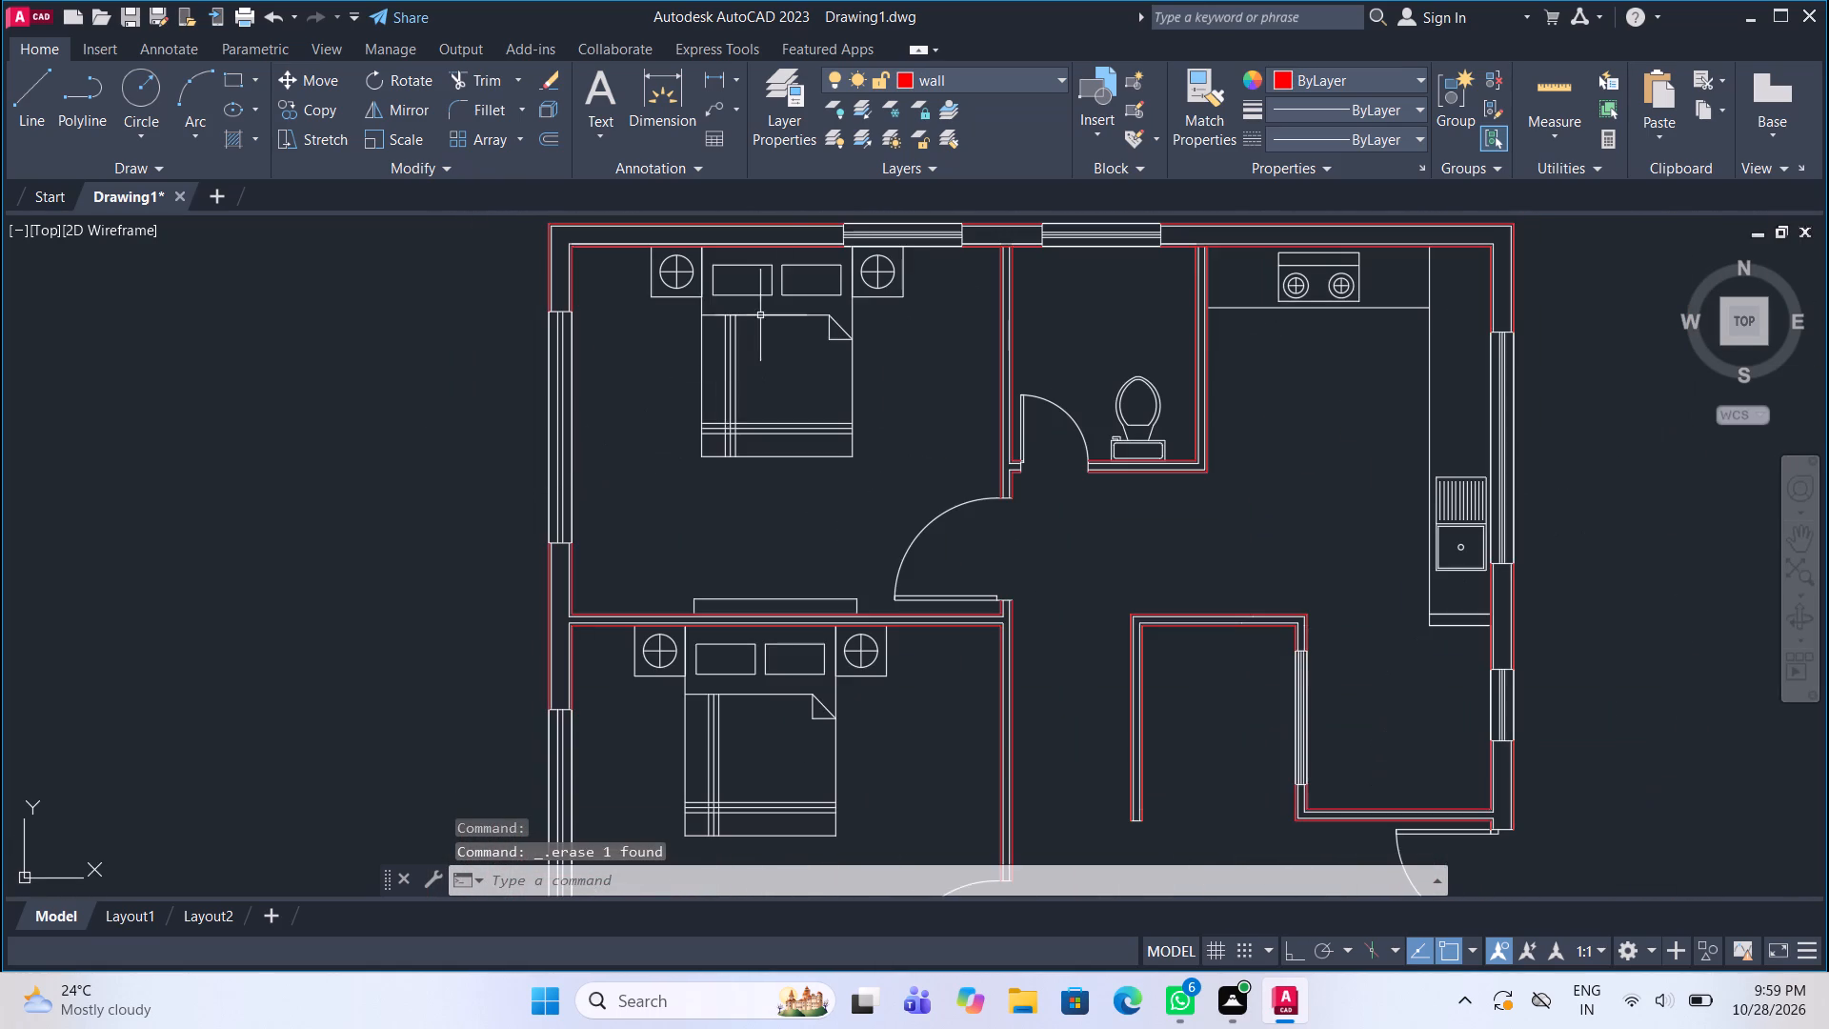
Delete the centre lines of the two north wall windows, at the northernmost bedroom and the adjoining toilet.
{"action": "scroll", "coordinate": [914, 221], "scroll_direction": "up", "scroll_amount": 3}
{"action": "left_click", "coordinate": [898, 278]}
{"action": "key", "text": "Delete"}
{"action": "scroll", "coordinate": [662, 342], "scroll_direction": "down", "scroll_amount": 4}
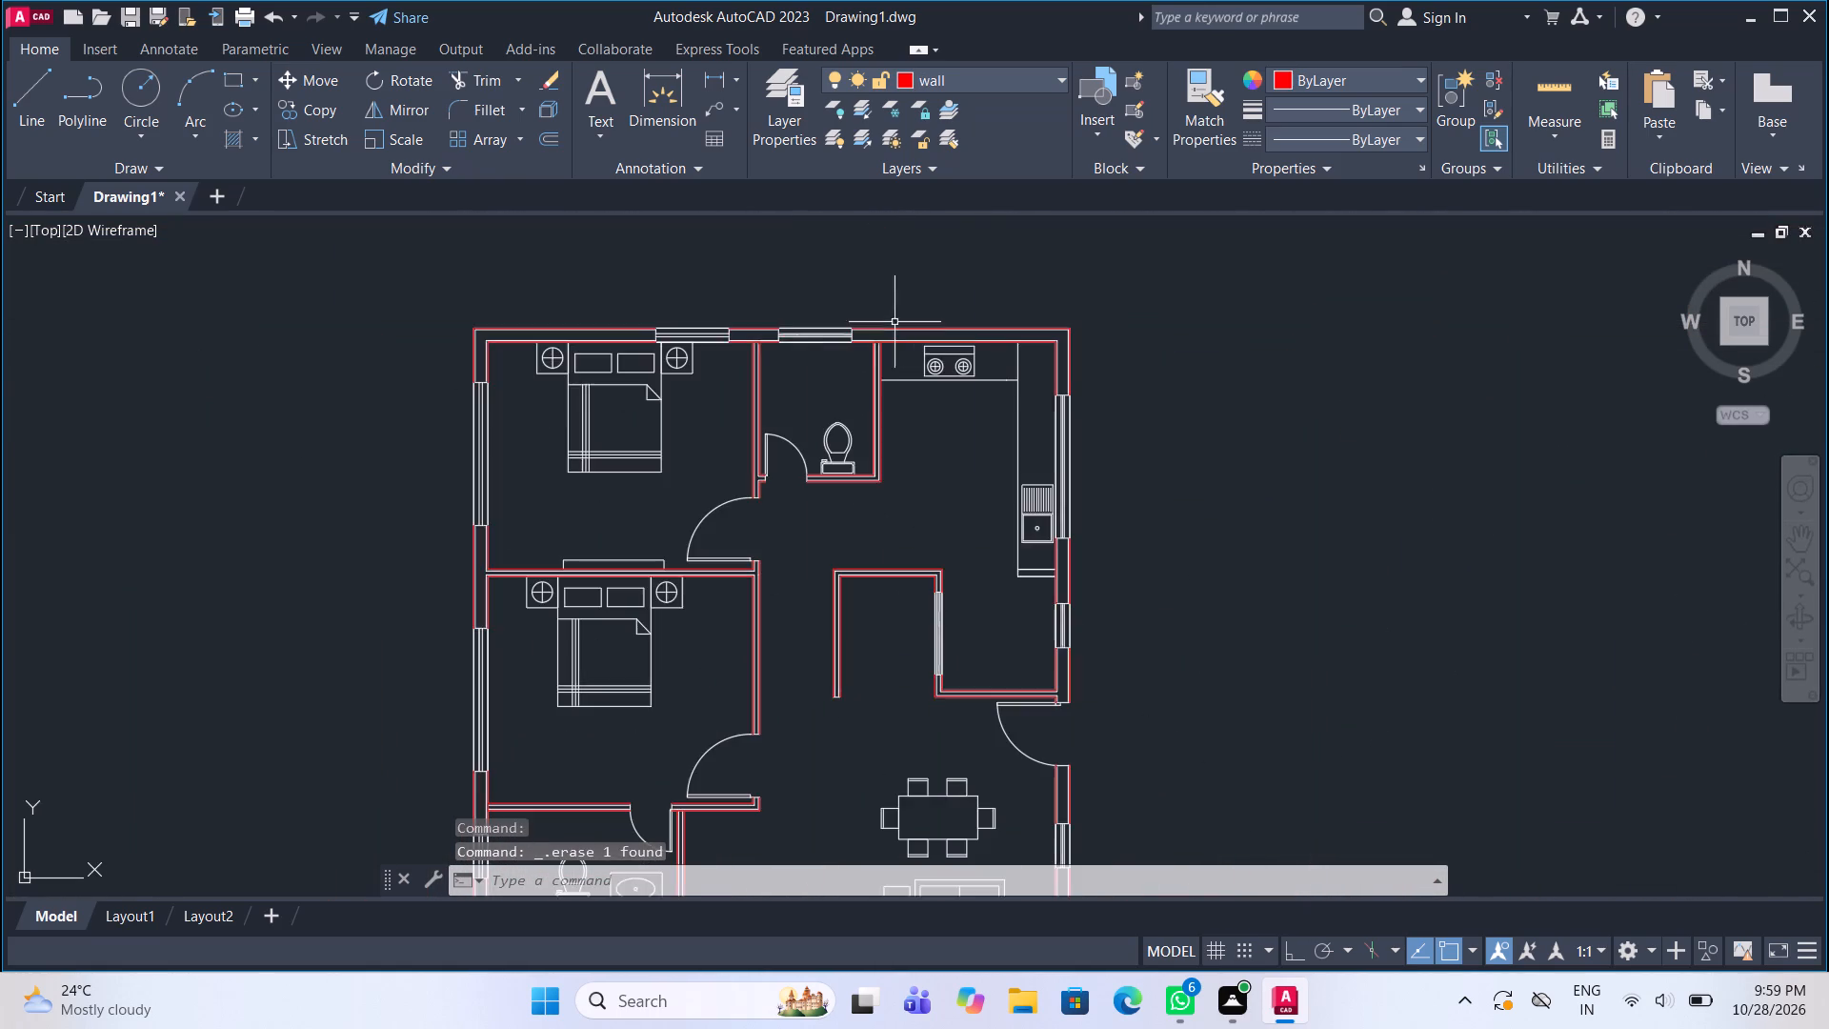
{"action": "scroll", "coordinate": [874, 317], "scroll_direction": "up", "scroll_amount": 3}
{"action": "scroll", "coordinate": [743, 370], "scroll_direction": "up", "scroll_amount": 2}
{"action": "left_click", "coordinate": [737, 395]}
{"action": "key", "text": "Delete"}
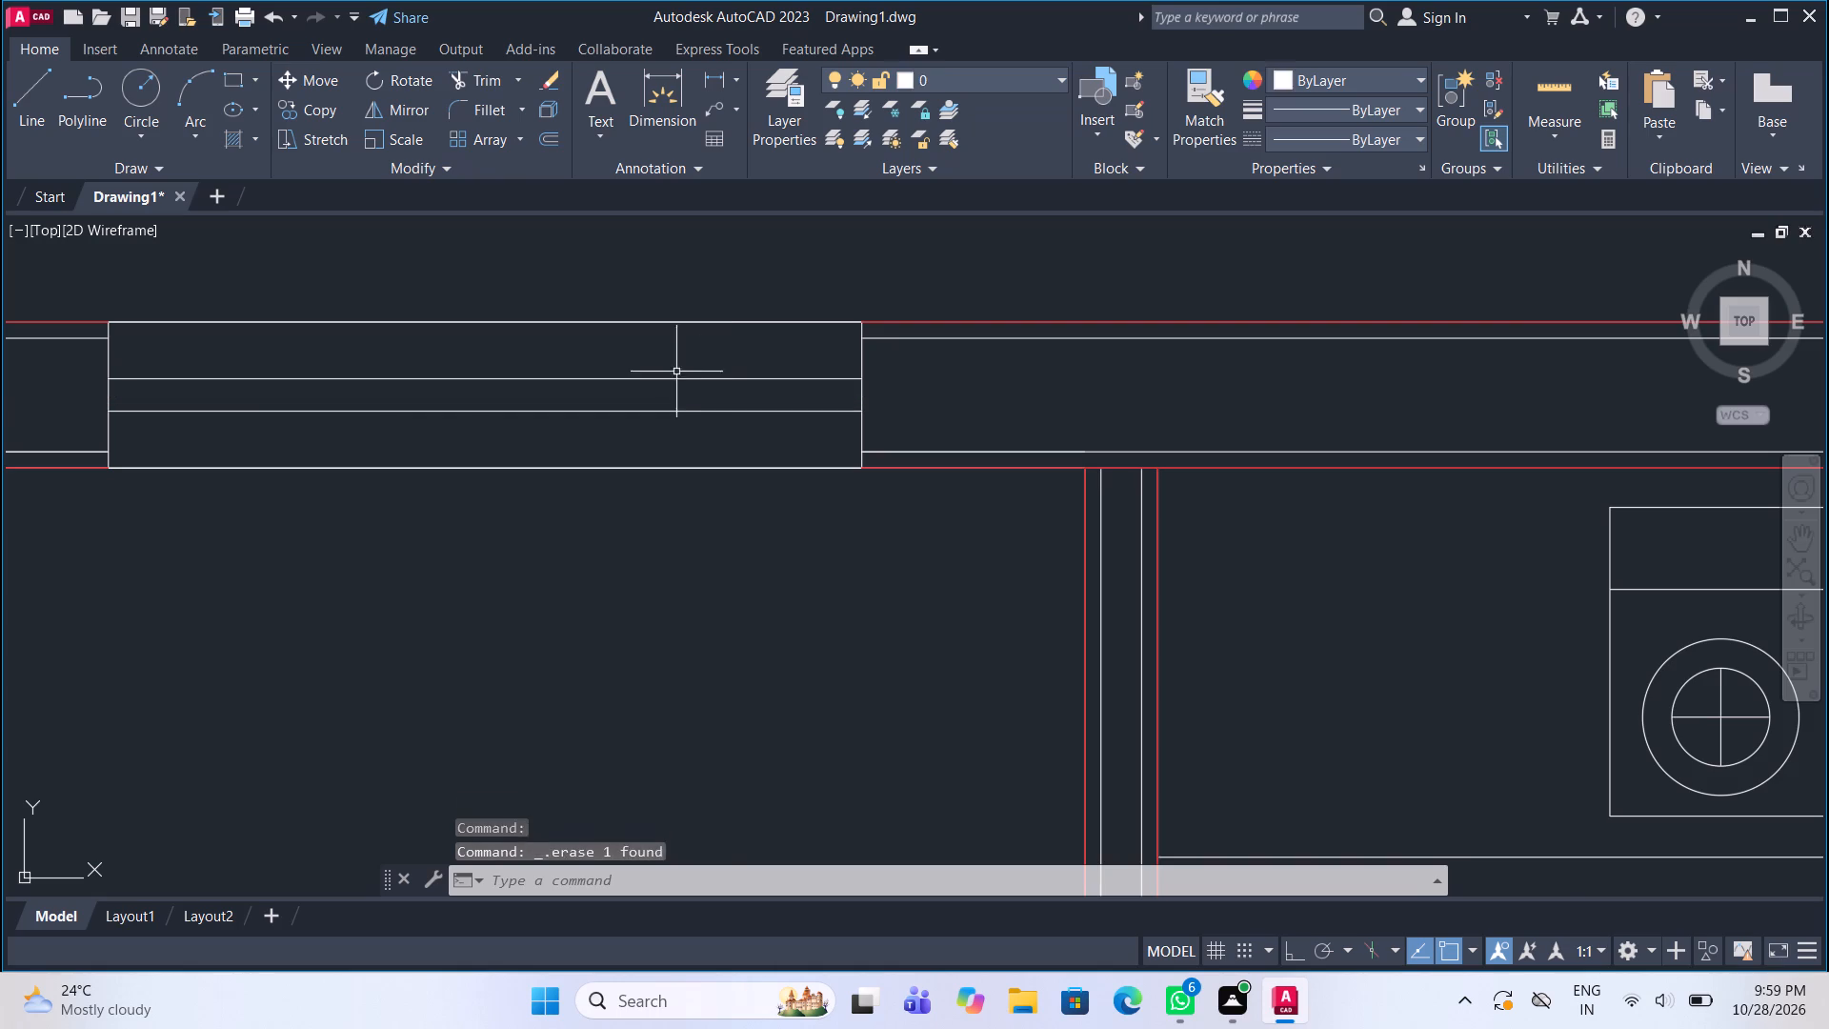
{"action": "scroll", "coordinate": [676, 372], "scroll_direction": "down", "scroll_amount": 3}
Delete the centre lines of the long kitchen window beside the sink and the shorter window south of it in the east wall.
{"action": "middle_click_drag", "start_coordinate": [1051, 433], "coordinate": [745, 225]}
{"action": "scroll", "coordinate": [951, 455], "scroll_direction": "up", "scroll_amount": 1}
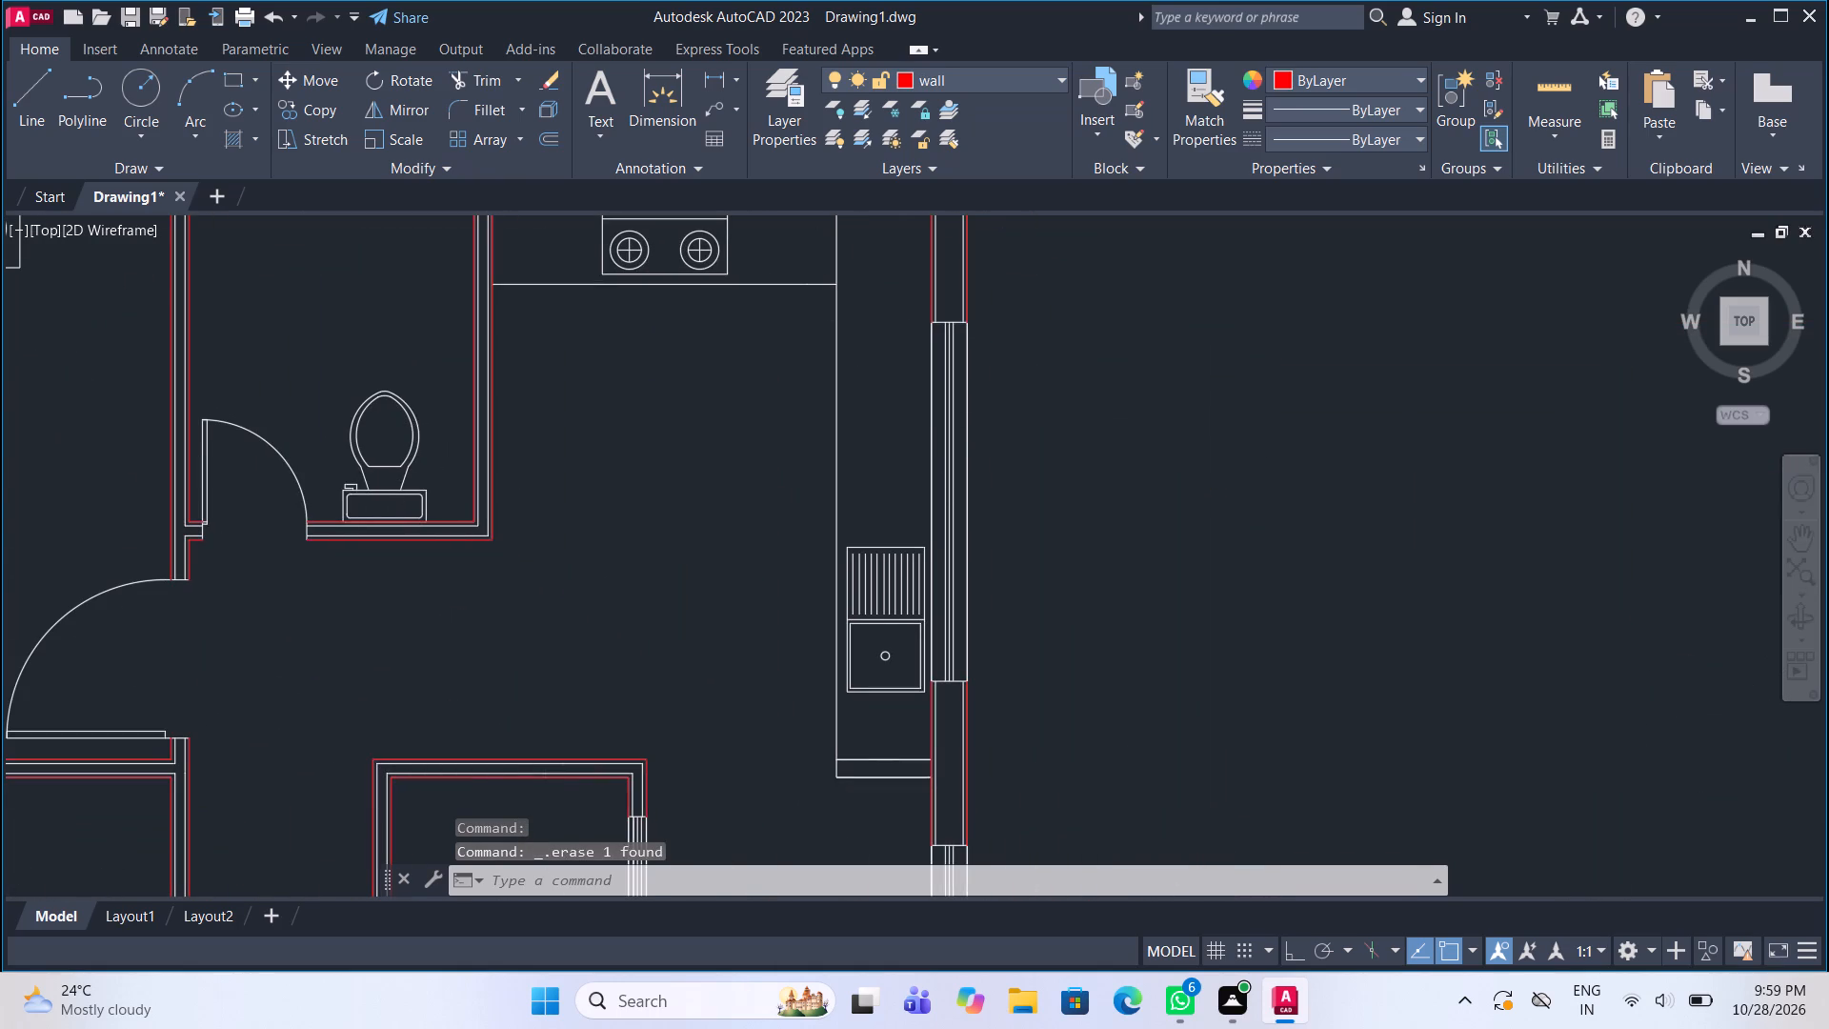
{"action": "scroll", "coordinate": [951, 455], "scroll_direction": "up", "scroll_amount": 1}
{"action": "left_click", "coordinate": [937, 434]}
{"action": "left_click", "coordinate": [938, 449]}
{"action": "left_click_drag", "start_coordinate": [938, 451], "coordinate": [938, 462]}
{"action": "key", "text": "Delete"}
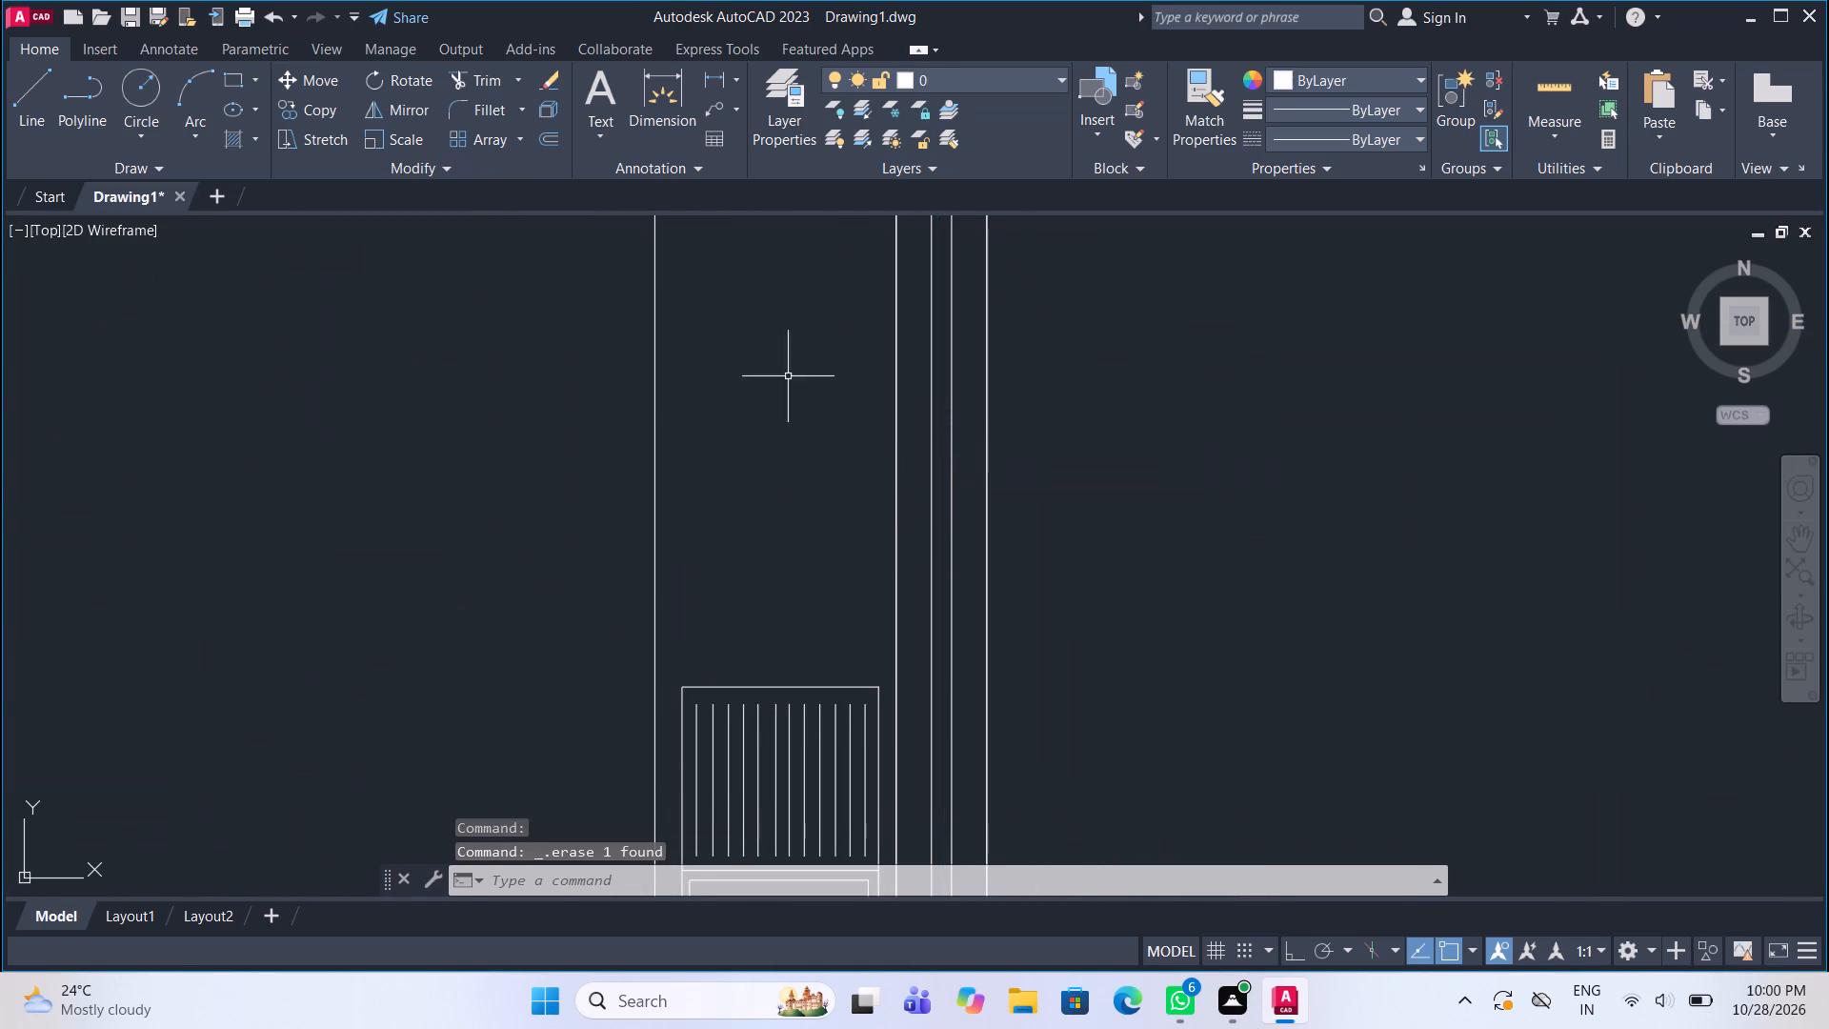
{"action": "scroll", "coordinate": [757, 356], "scroll_direction": "down", "scroll_amount": 4}
{"action": "middle_click_drag", "start_coordinate": [773, 496], "coordinate": [787, 414]}
{"action": "scroll", "coordinate": [802, 463], "scroll_direction": "up", "scroll_amount": 4}
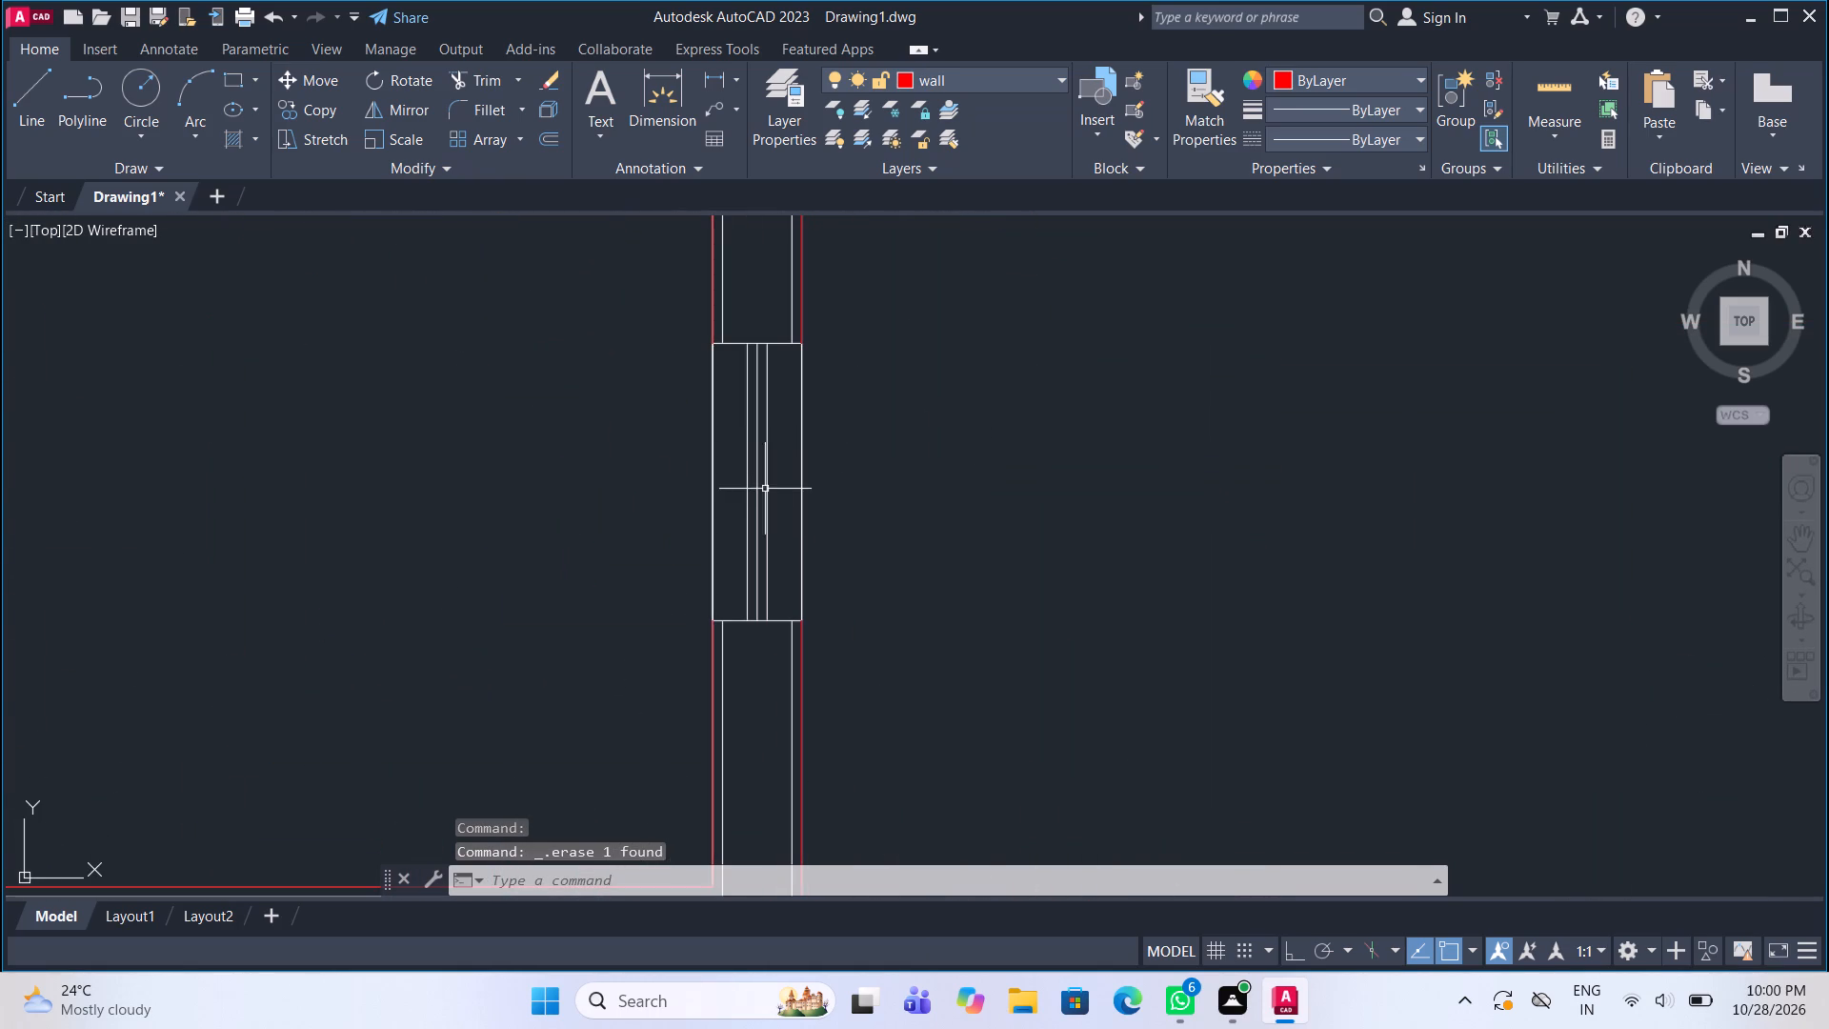
{"action": "left_click", "coordinate": [757, 485]}
{"action": "key", "text": "Delete"}
{"action": "scroll", "coordinate": [764, 409], "scroll_direction": "down", "scroll_amount": 4}
Delete the centre lines of the dining area's east wall window and the interior partition window south of the kitchen.
{"action": "scroll", "coordinate": [763, 600], "scroll_direction": "up", "scroll_amount": 4}
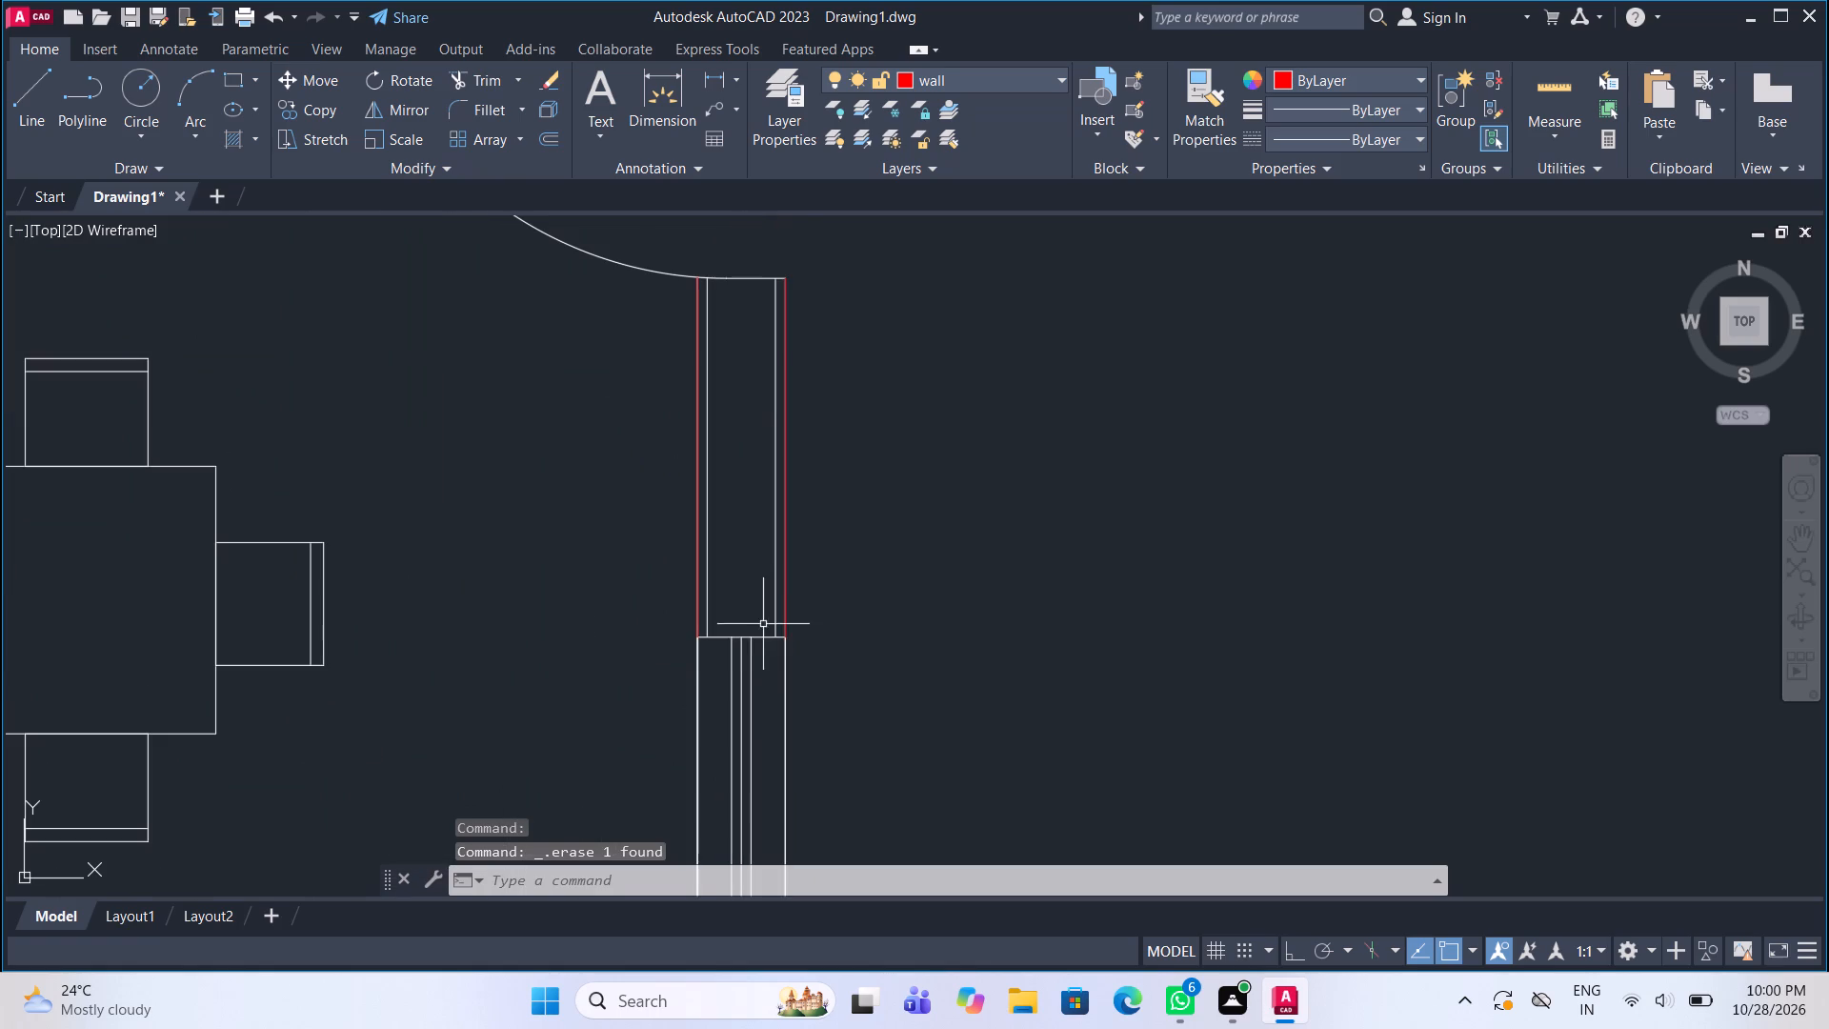
{"action": "left_click", "coordinate": [740, 664]}
{"action": "key", "text": "Delete"}
{"action": "scroll", "coordinate": [806, 477], "scroll_direction": "down", "scroll_amount": 4}
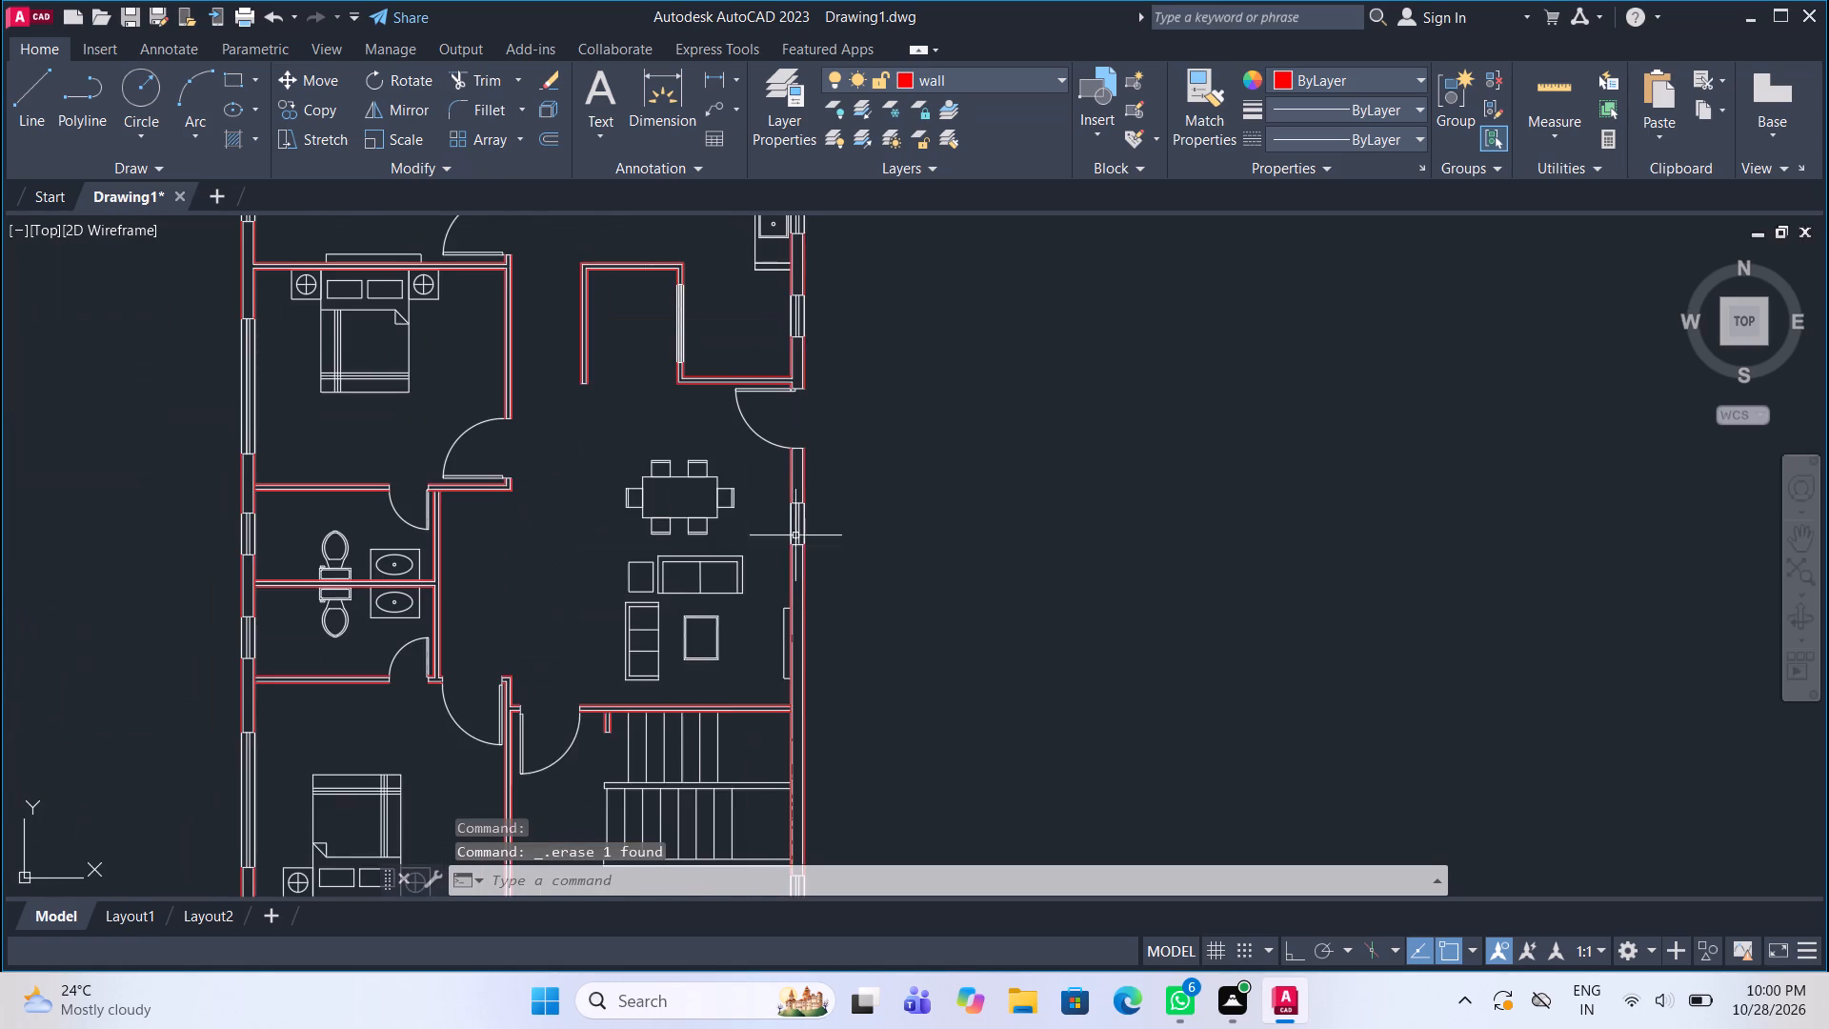
{"action": "middle_click_drag", "start_coordinate": [774, 619], "coordinate": [773, 568]}
{"action": "scroll", "coordinate": [669, 253], "scroll_direction": "up", "scroll_amount": 4}
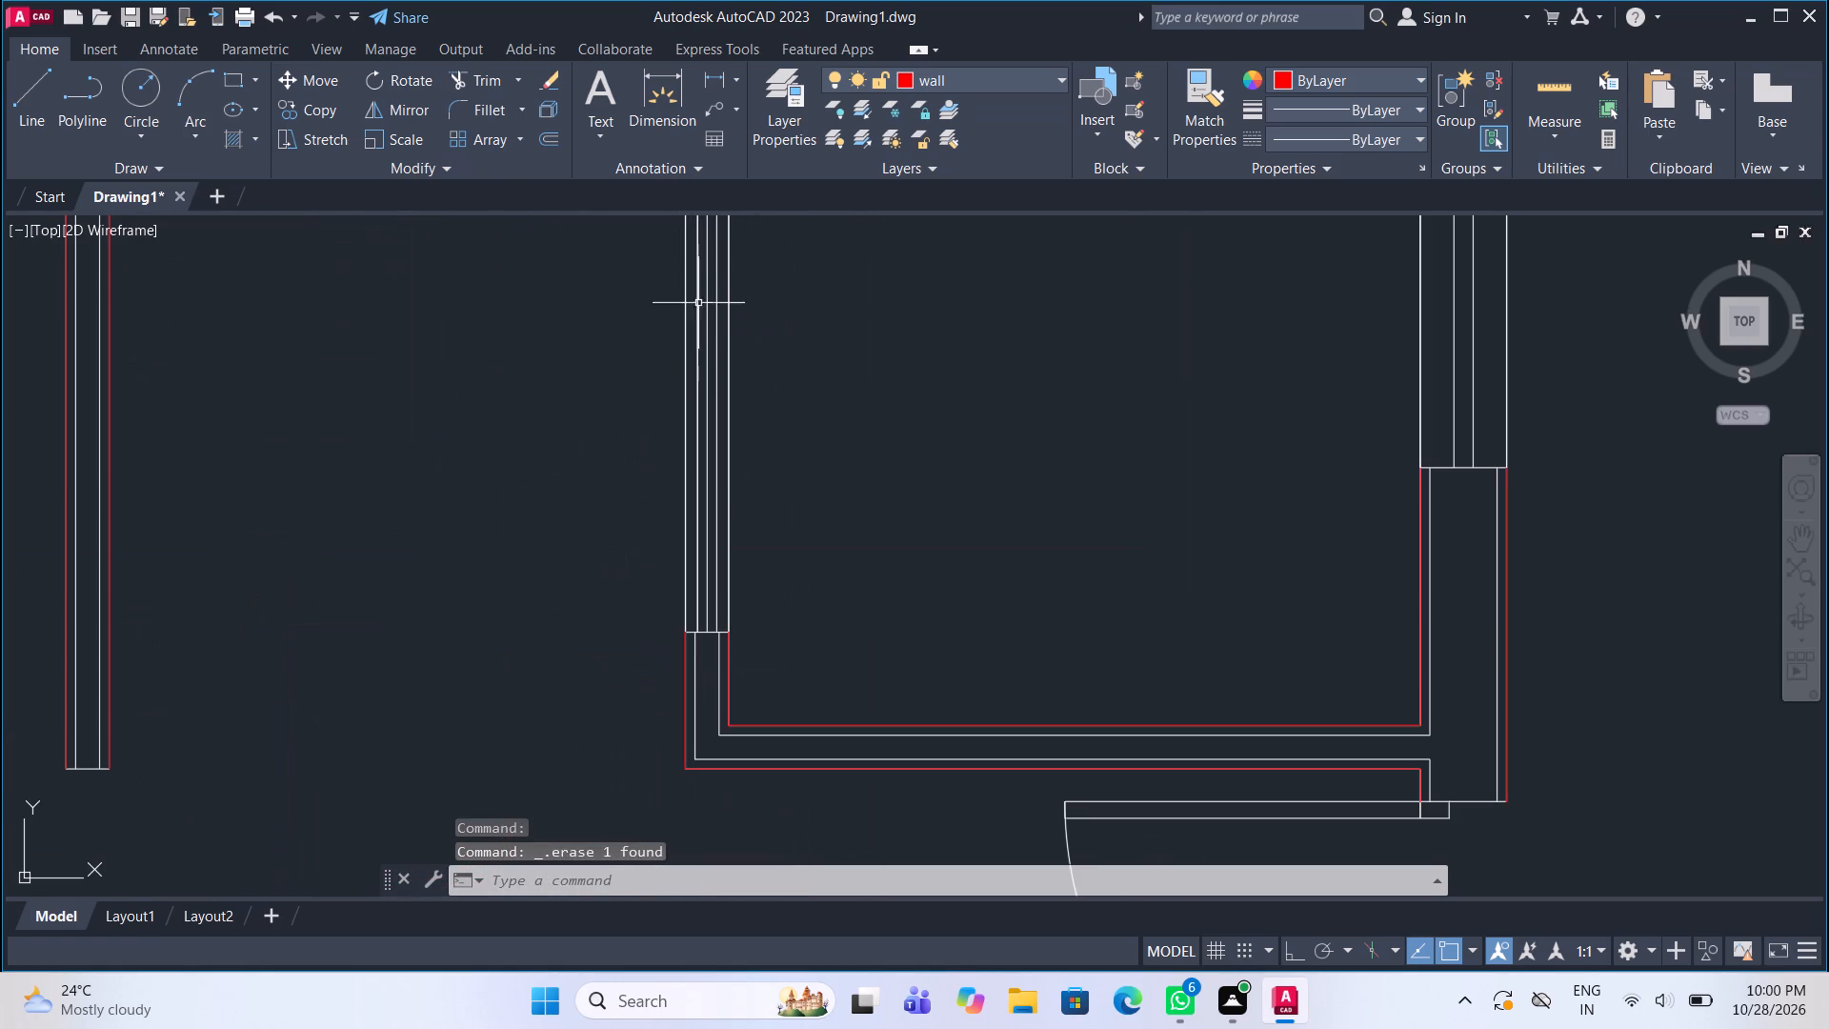
{"action": "double_click", "coordinate": [704, 332]}
{"action": "key", "text": "Delete"}
{"action": "scroll", "coordinate": [695, 373], "scroll_direction": "down", "scroll_amount": 3}
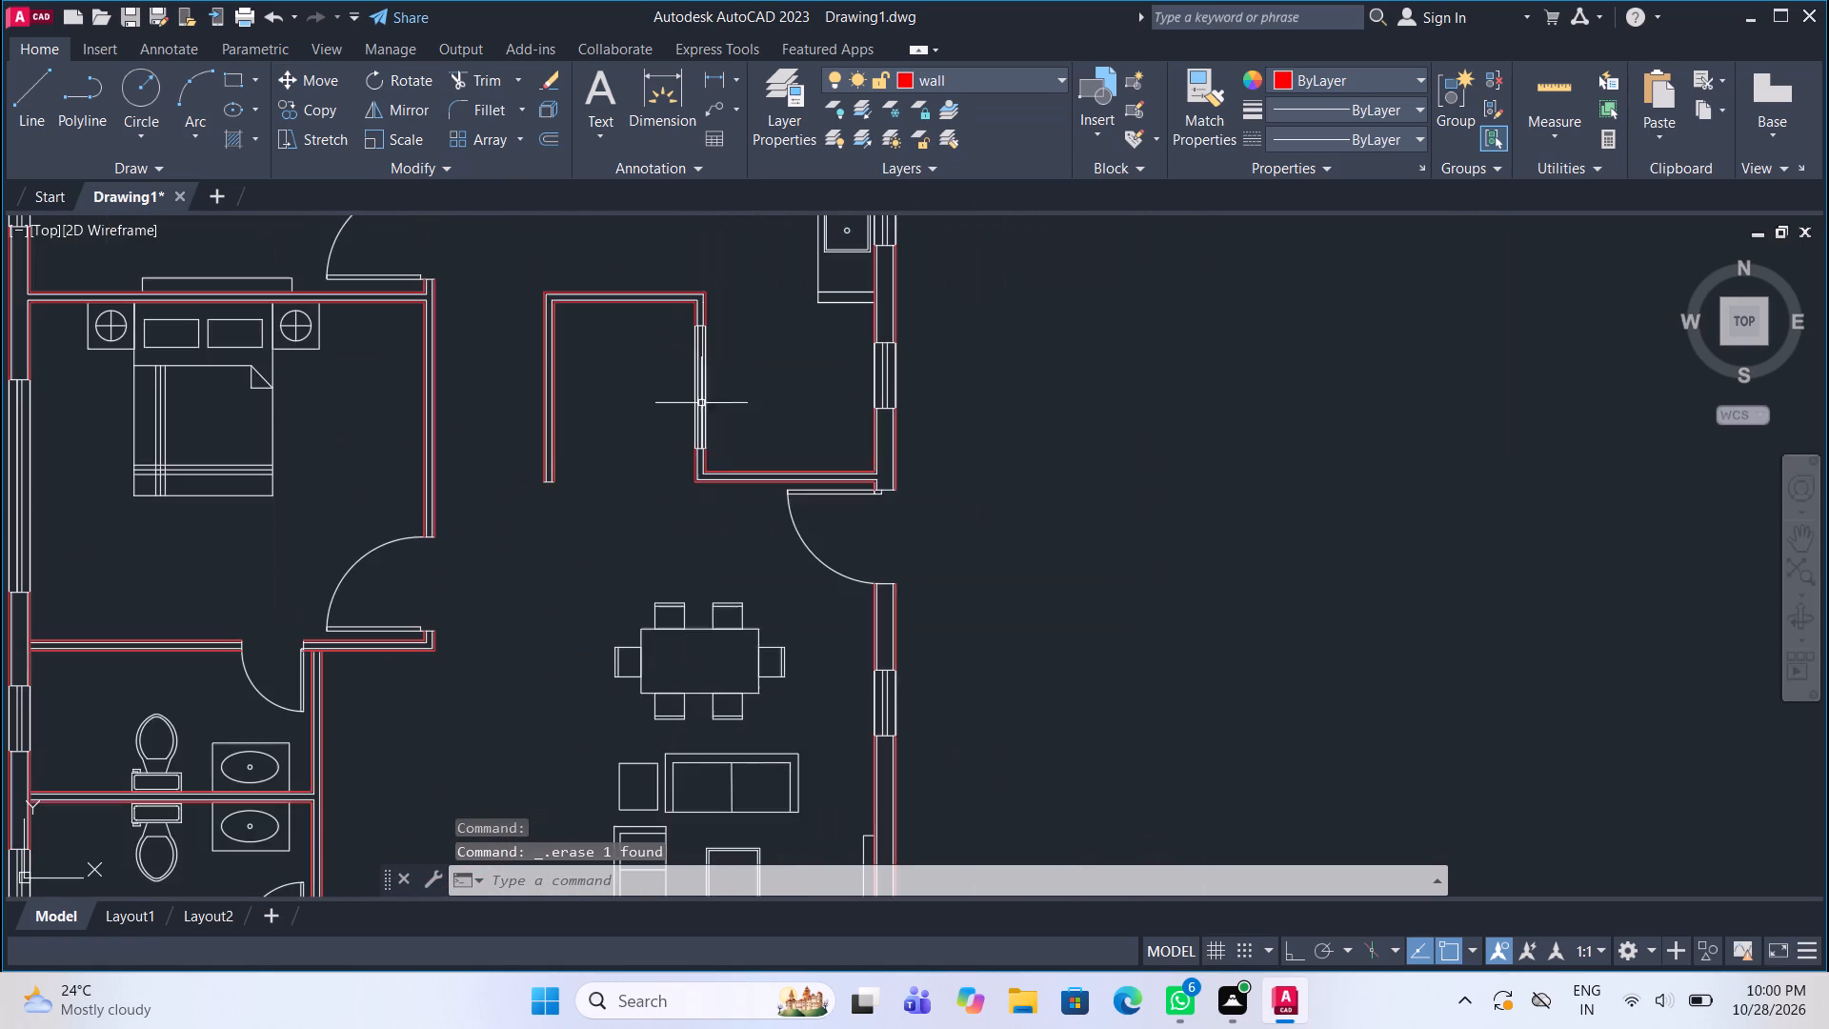
Make the wind layer current and hatch the panes of the south wall window and the east wall window near the stairs.
{"action": "middle_click_drag", "start_coordinate": [760, 551], "coordinate": [771, 293]}
{"action": "middle_click_drag", "start_coordinate": [846, 618], "coordinate": [907, 324]}
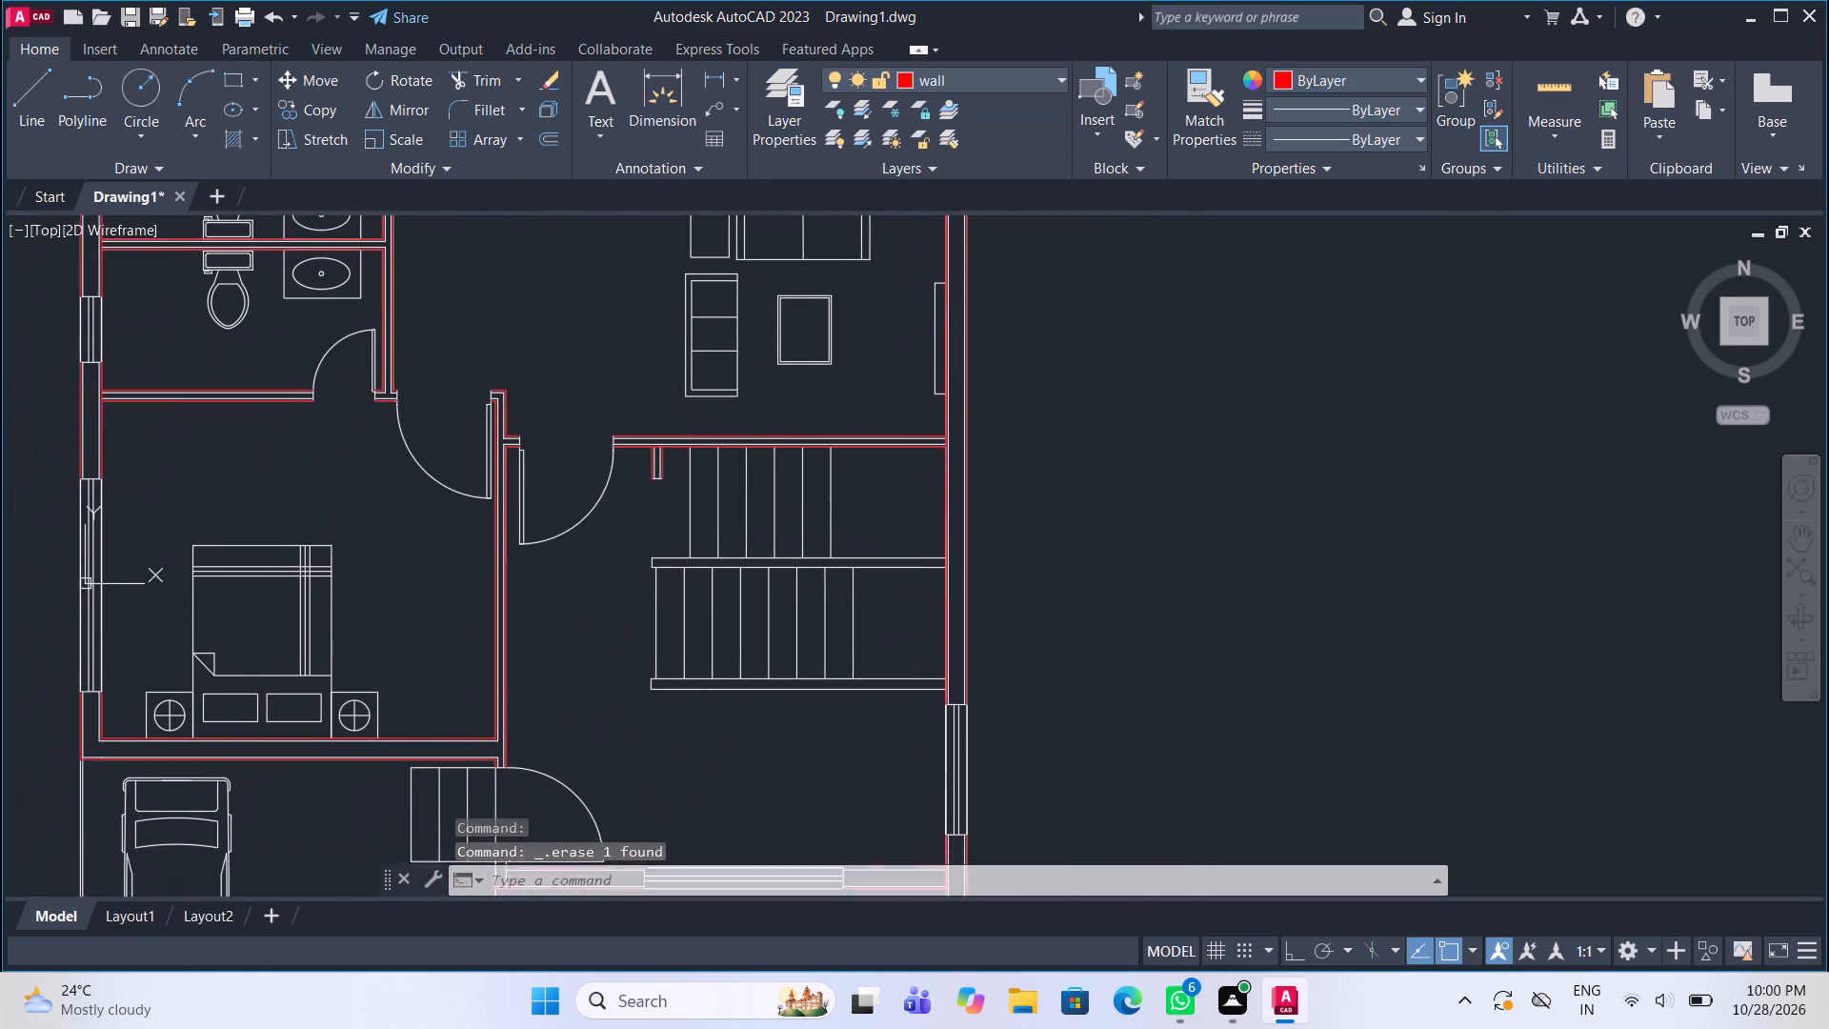
{"action": "middle_click_drag", "start_coordinate": [779, 681], "coordinate": [810, 391]}
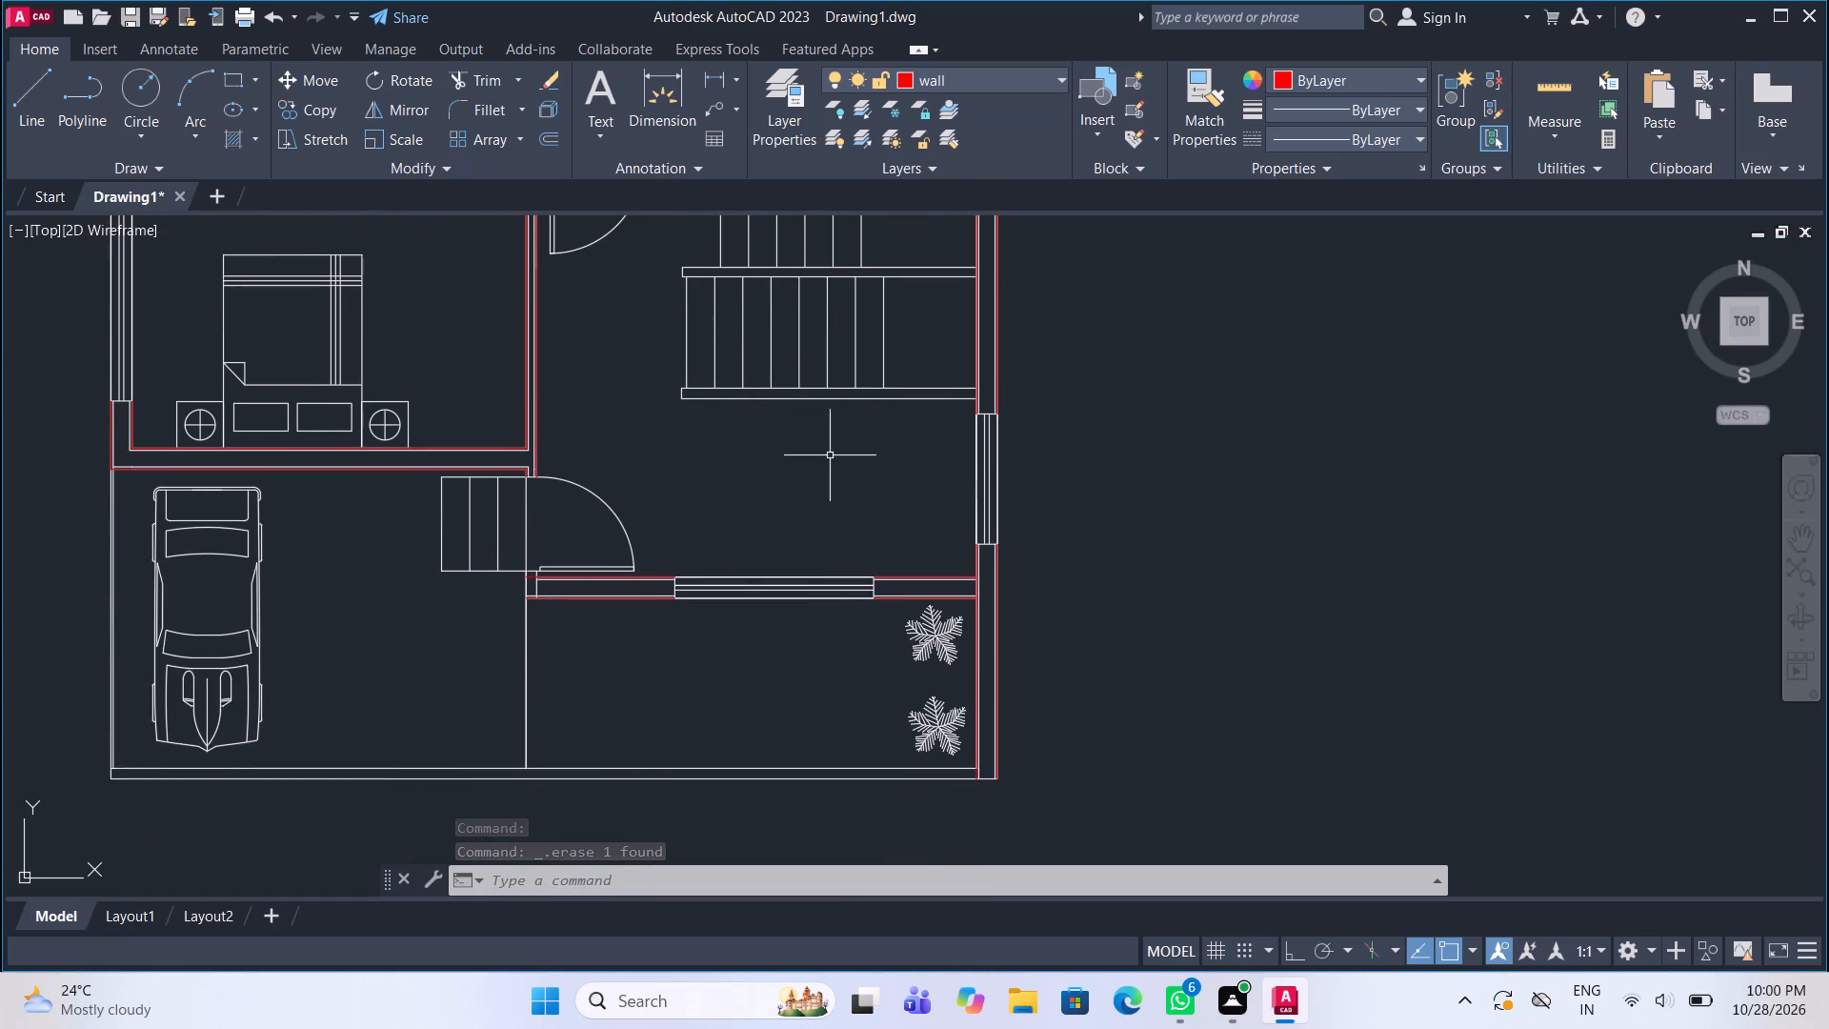
{"action": "left_click", "coordinate": [971, 84]}
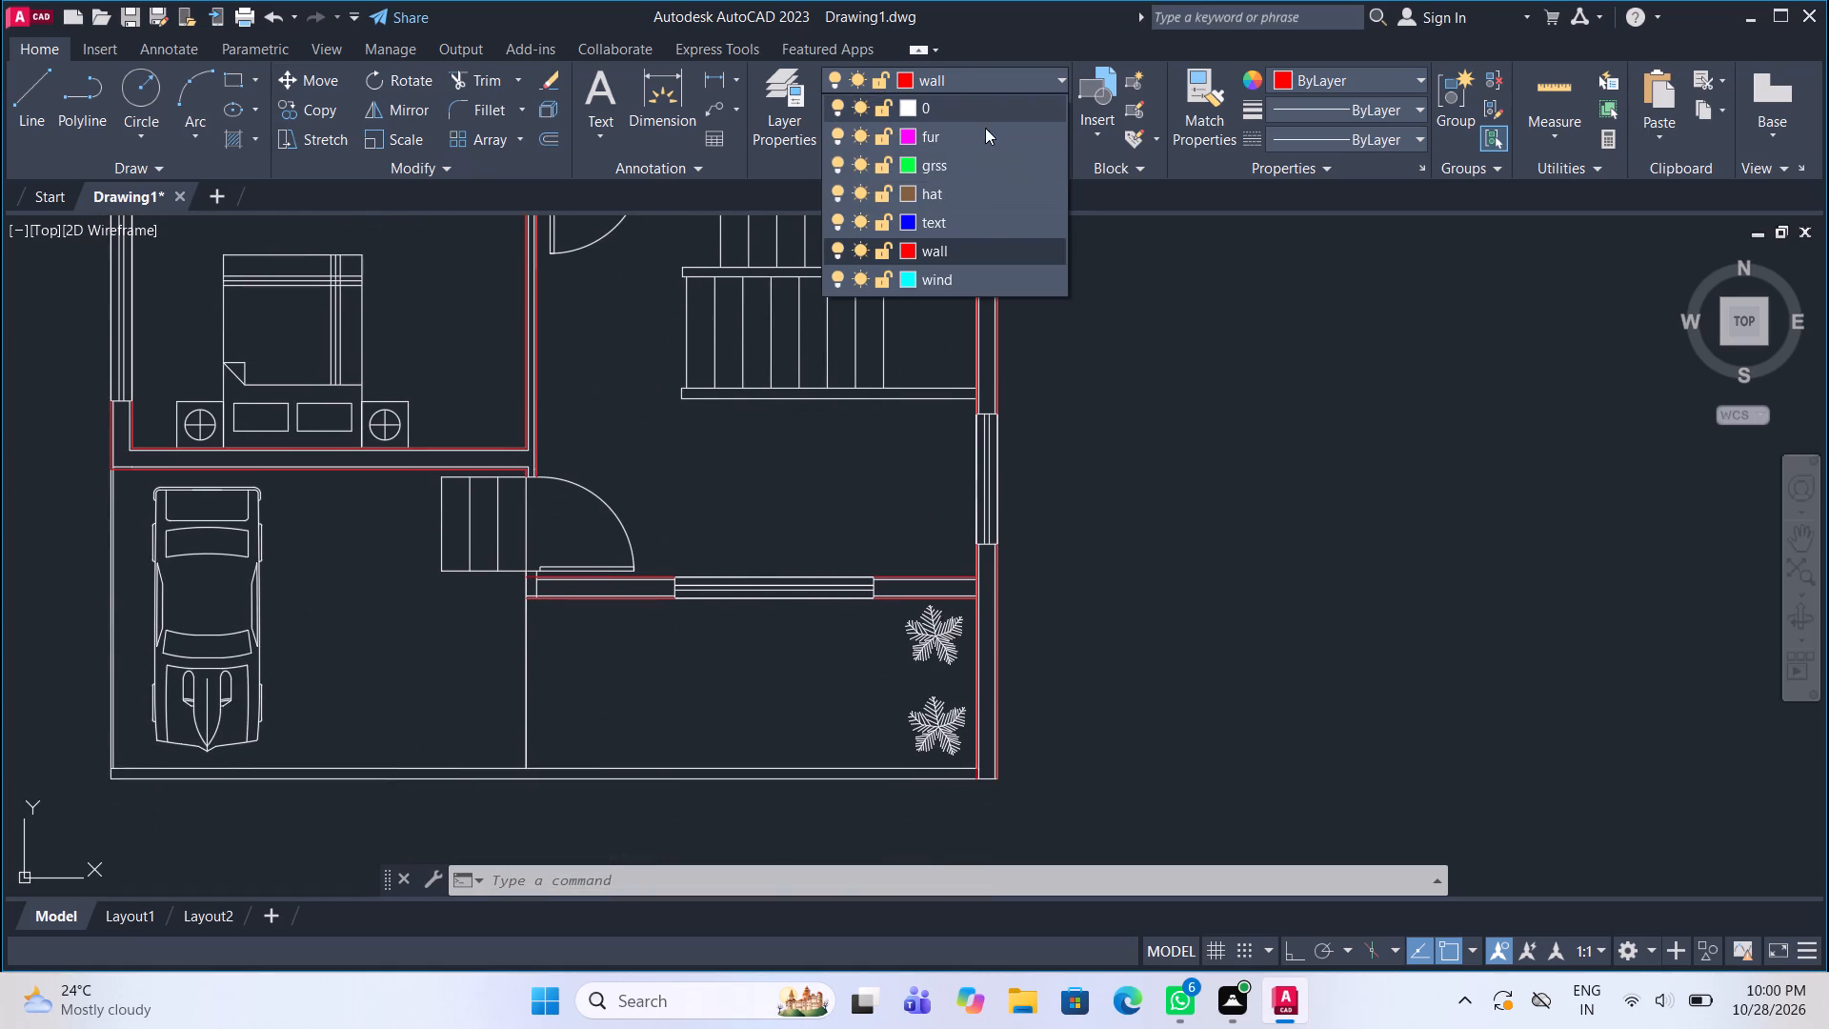
{"action": "left_click", "coordinate": [970, 284]}
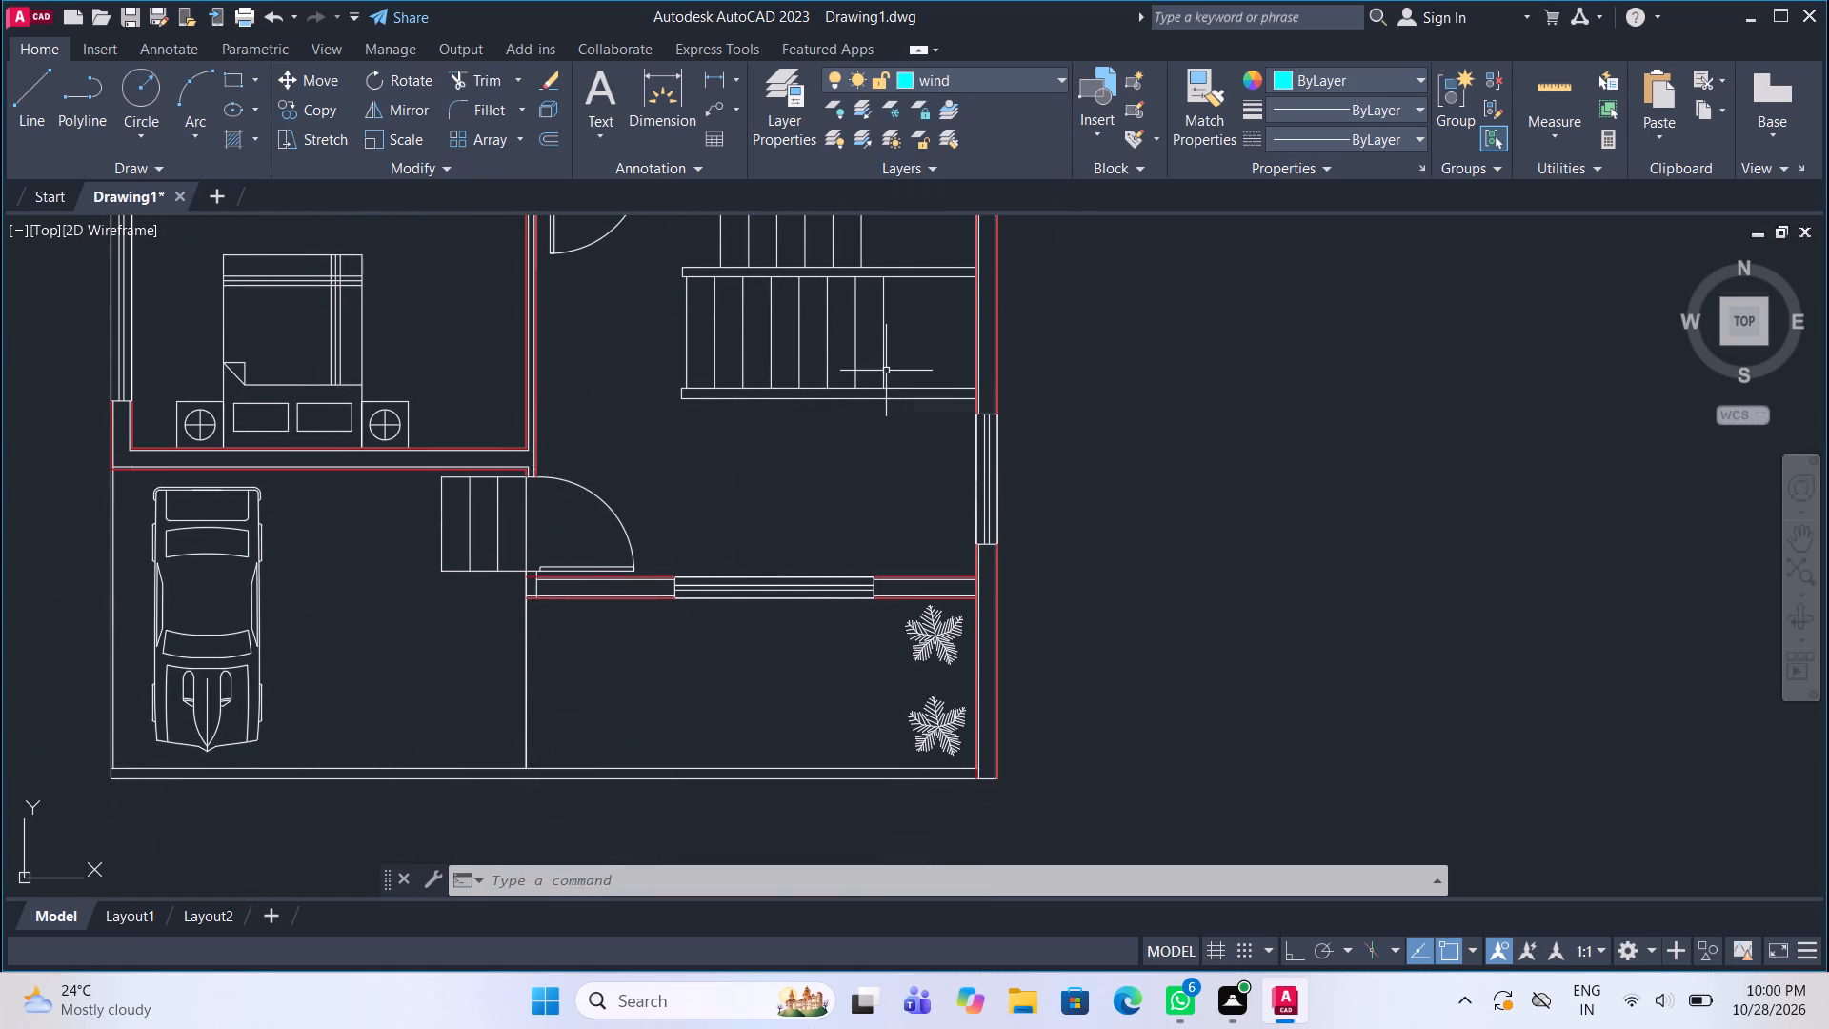
{"action": "key", "text": "h"}
{"action": "key", "text": "Return"}
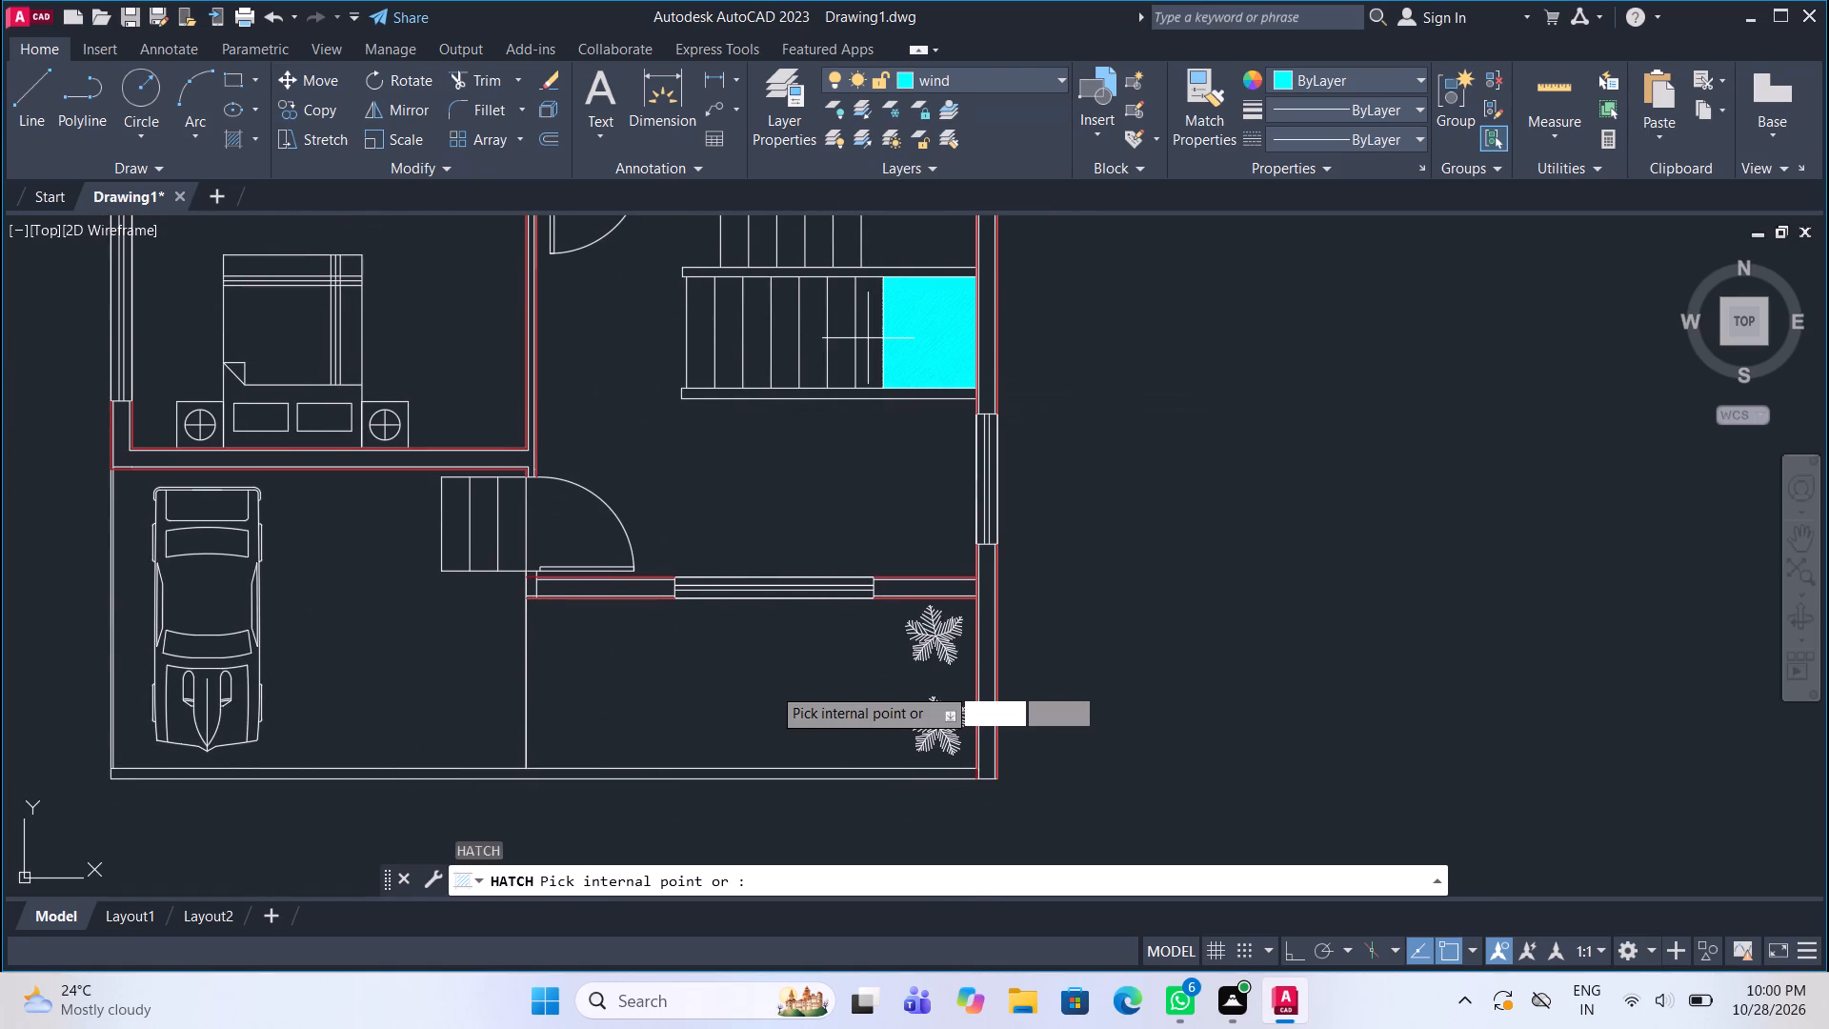
{"action": "scroll", "coordinate": [744, 593], "scroll_direction": "up", "scroll_amount": 4}
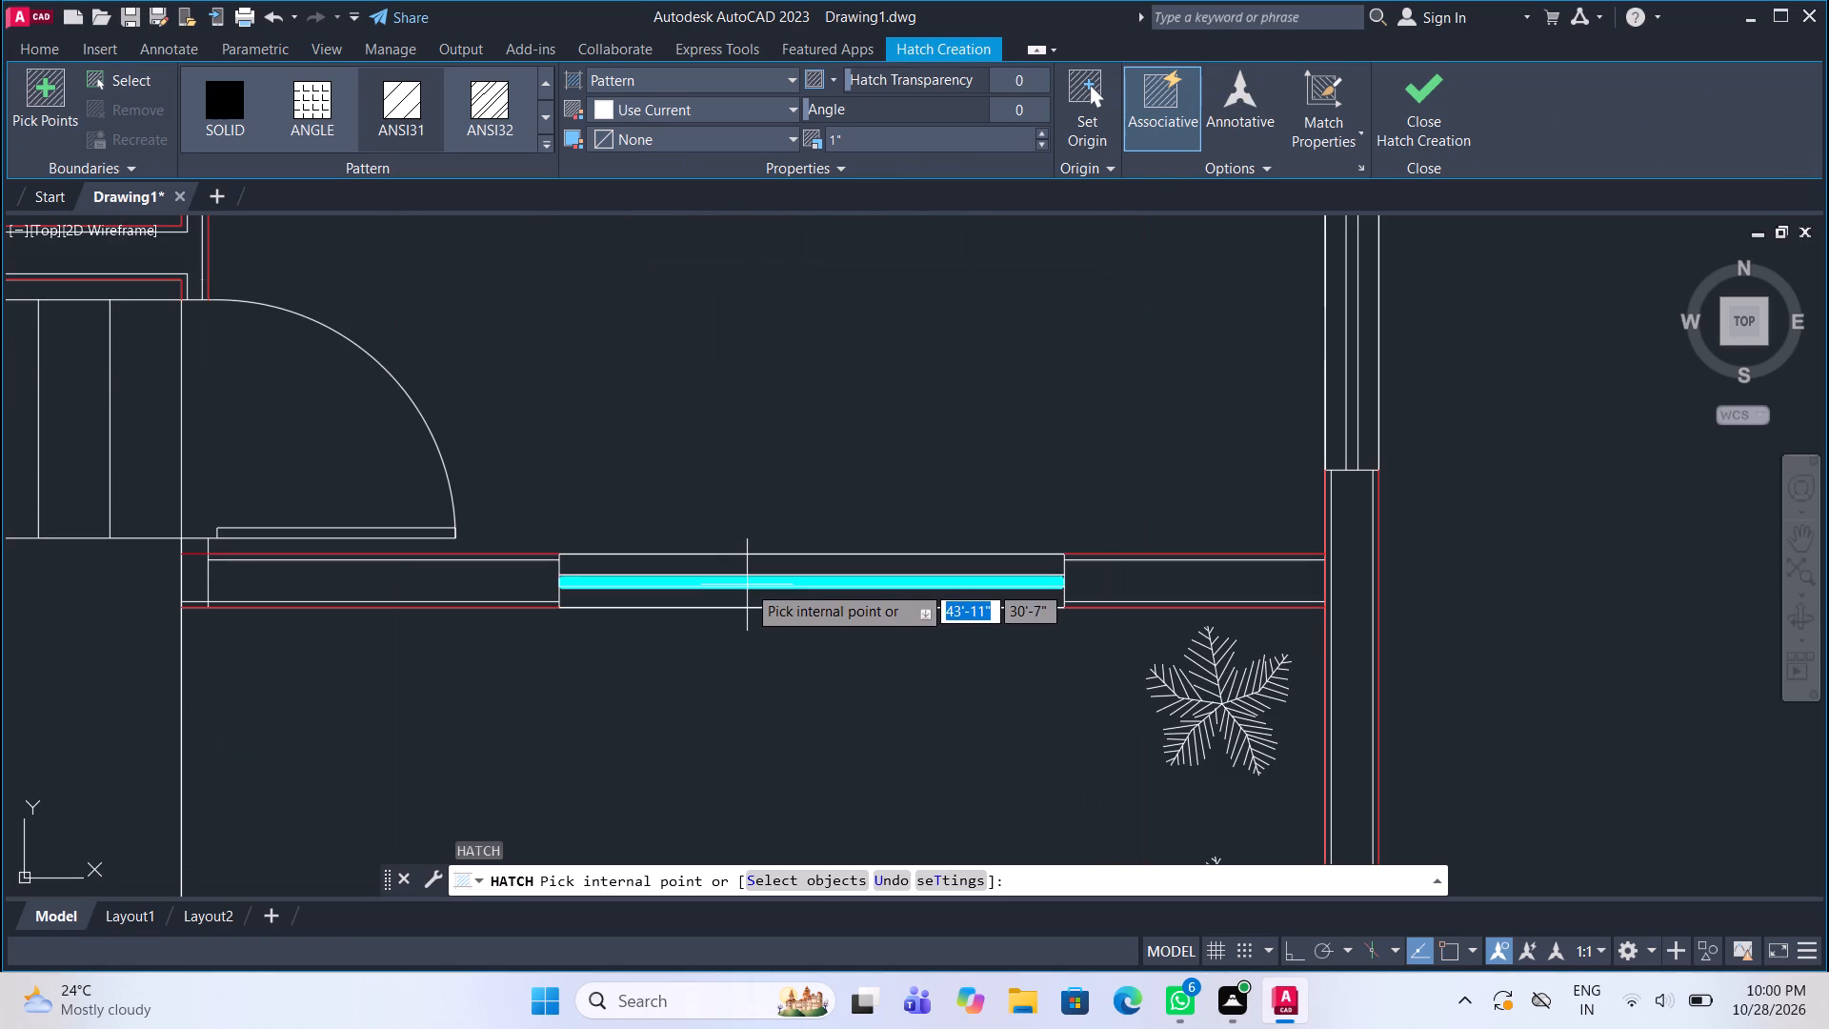
{"action": "left_click", "coordinate": [747, 584]}
{"action": "scroll", "coordinate": [747, 584], "scroll_direction": "down", "scroll_amount": 2}
{"action": "scroll", "coordinate": [1142, 428], "scroll_direction": "up", "scroll_amount": 1}
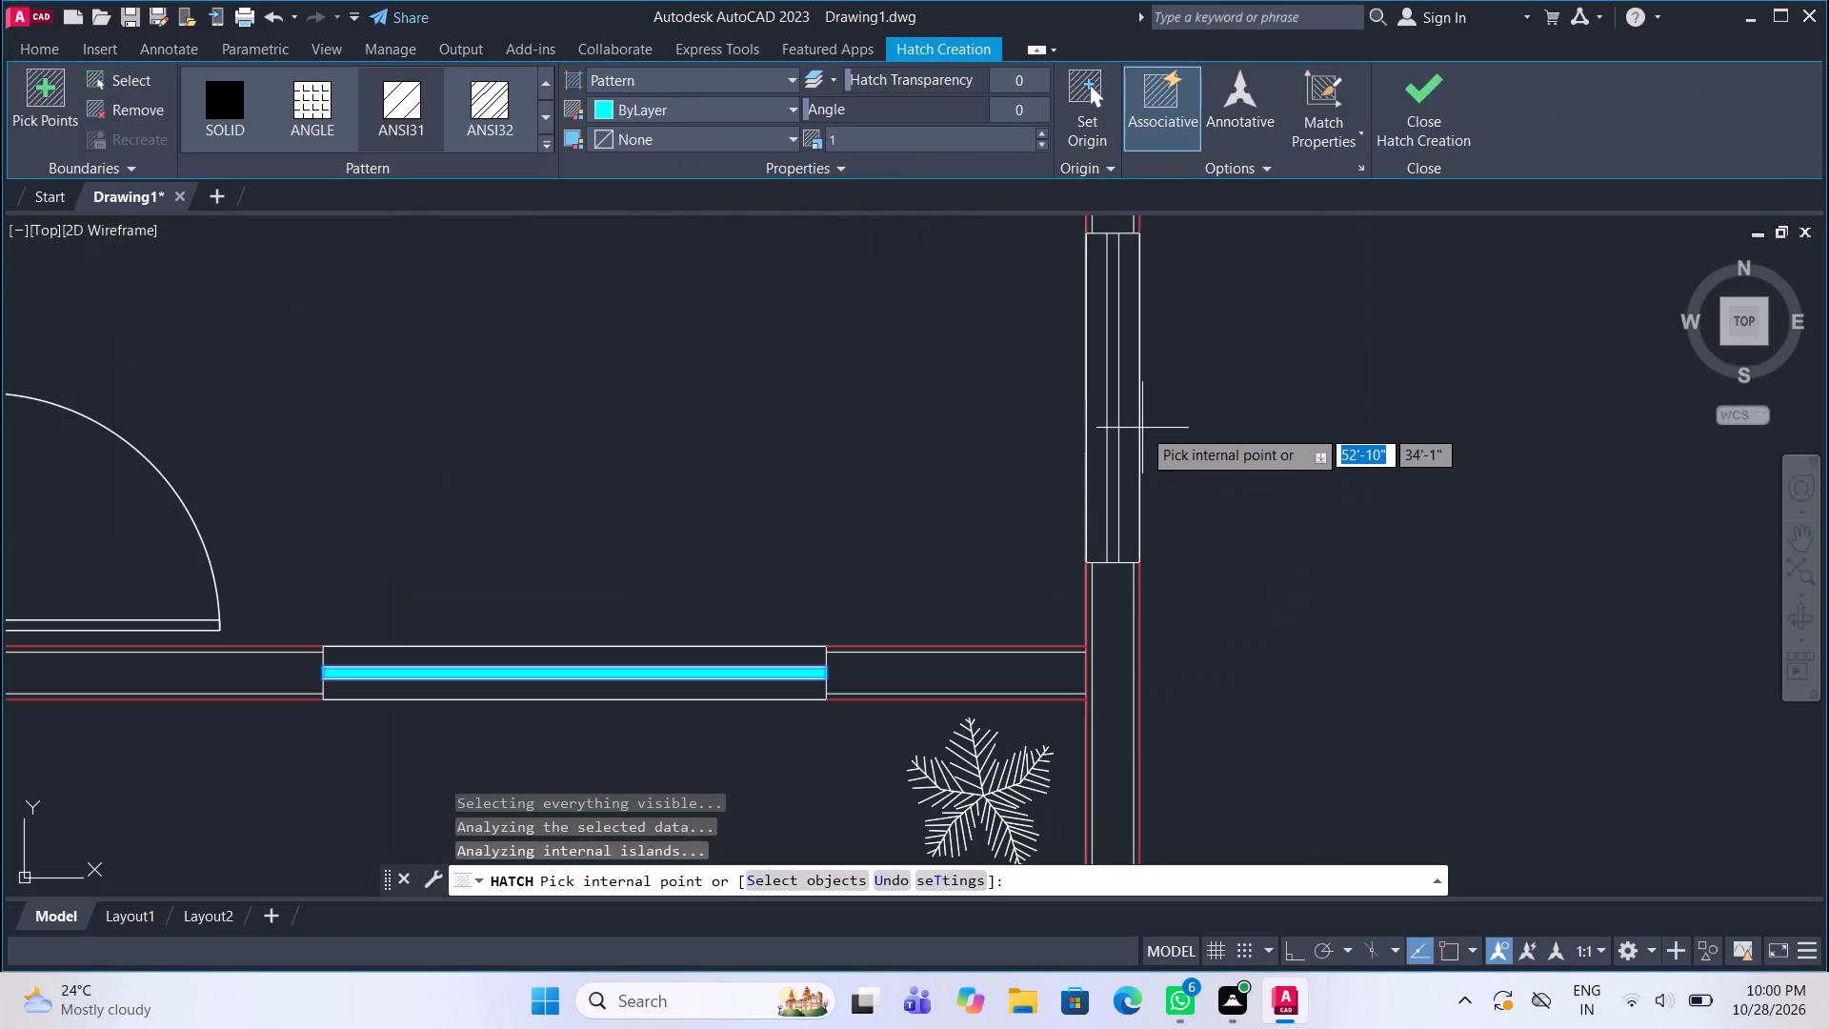
{"action": "left_click", "coordinate": [1114, 414]}
{"action": "scroll", "coordinate": [1025, 468], "scroll_direction": "down", "scroll_amount": 3}
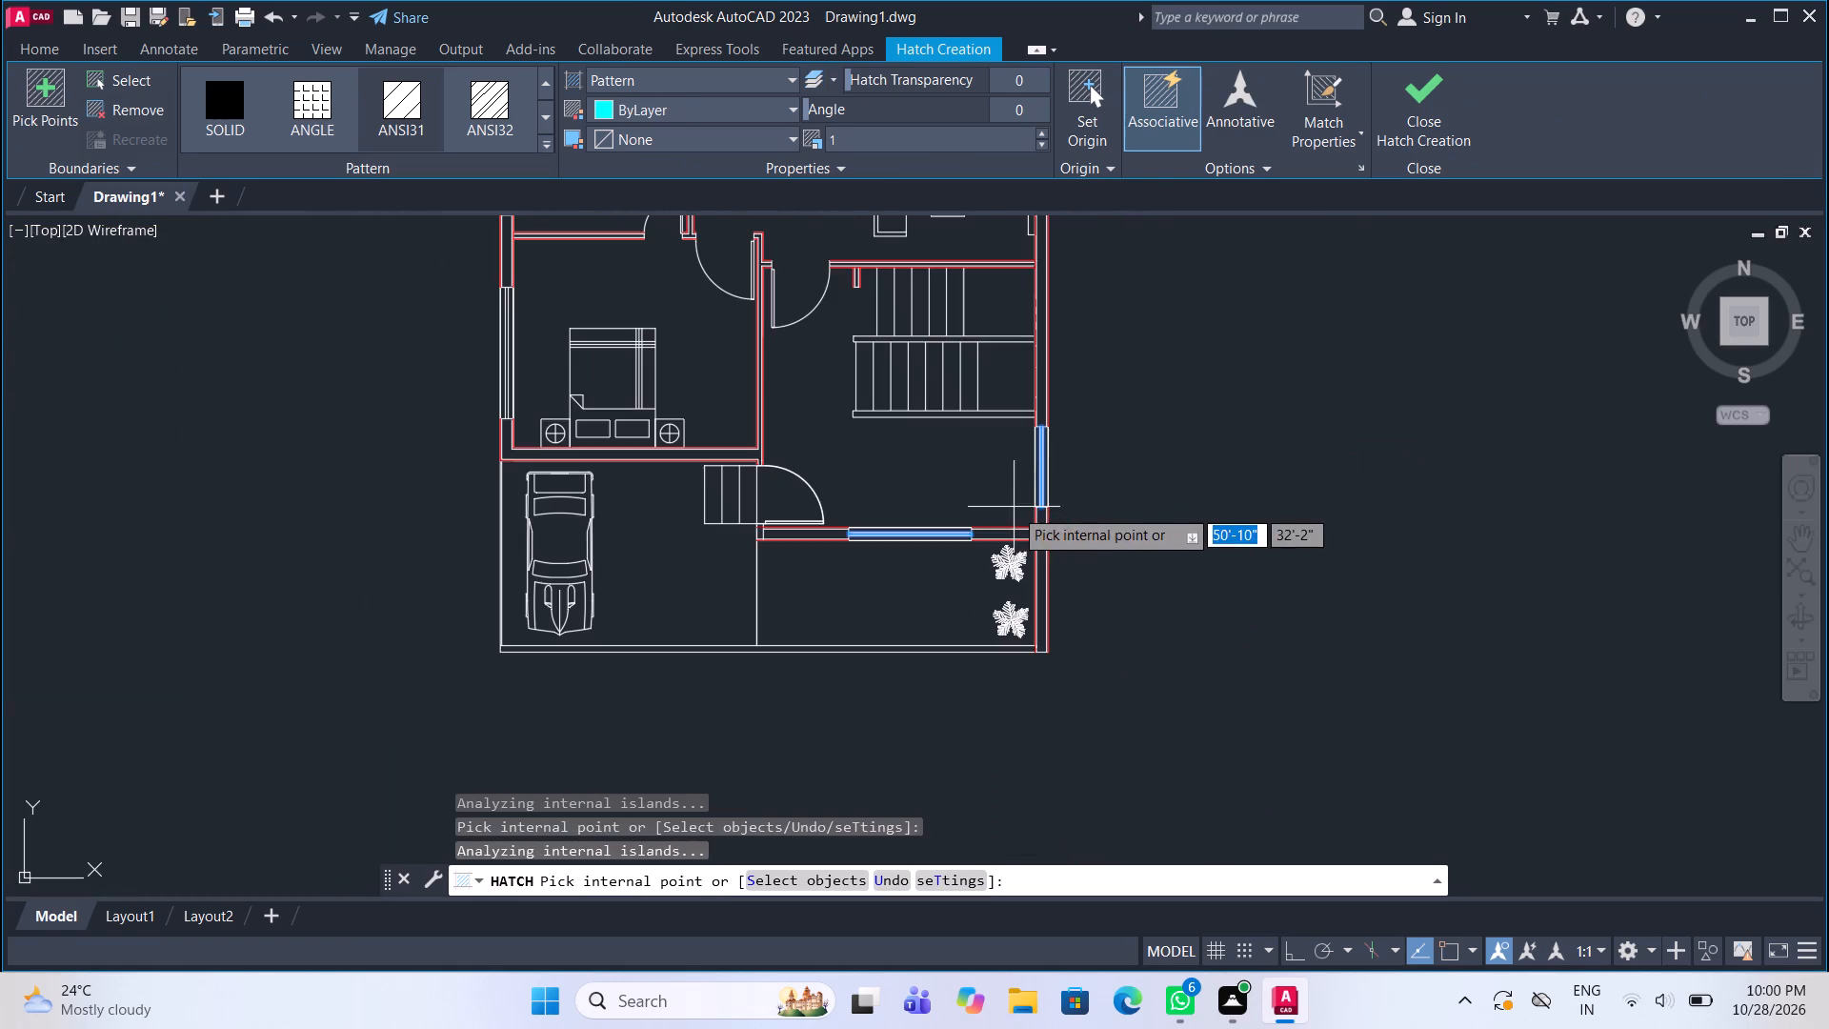
Hatch the window panes of the southernmost bedroom and the two bathrooms in the west wall.
{"action": "middle_click_drag", "start_coordinate": [769, 463], "coordinate": [938, 575]}
{"action": "scroll", "coordinate": [668, 482], "scroll_direction": "up", "scroll_amount": 3}
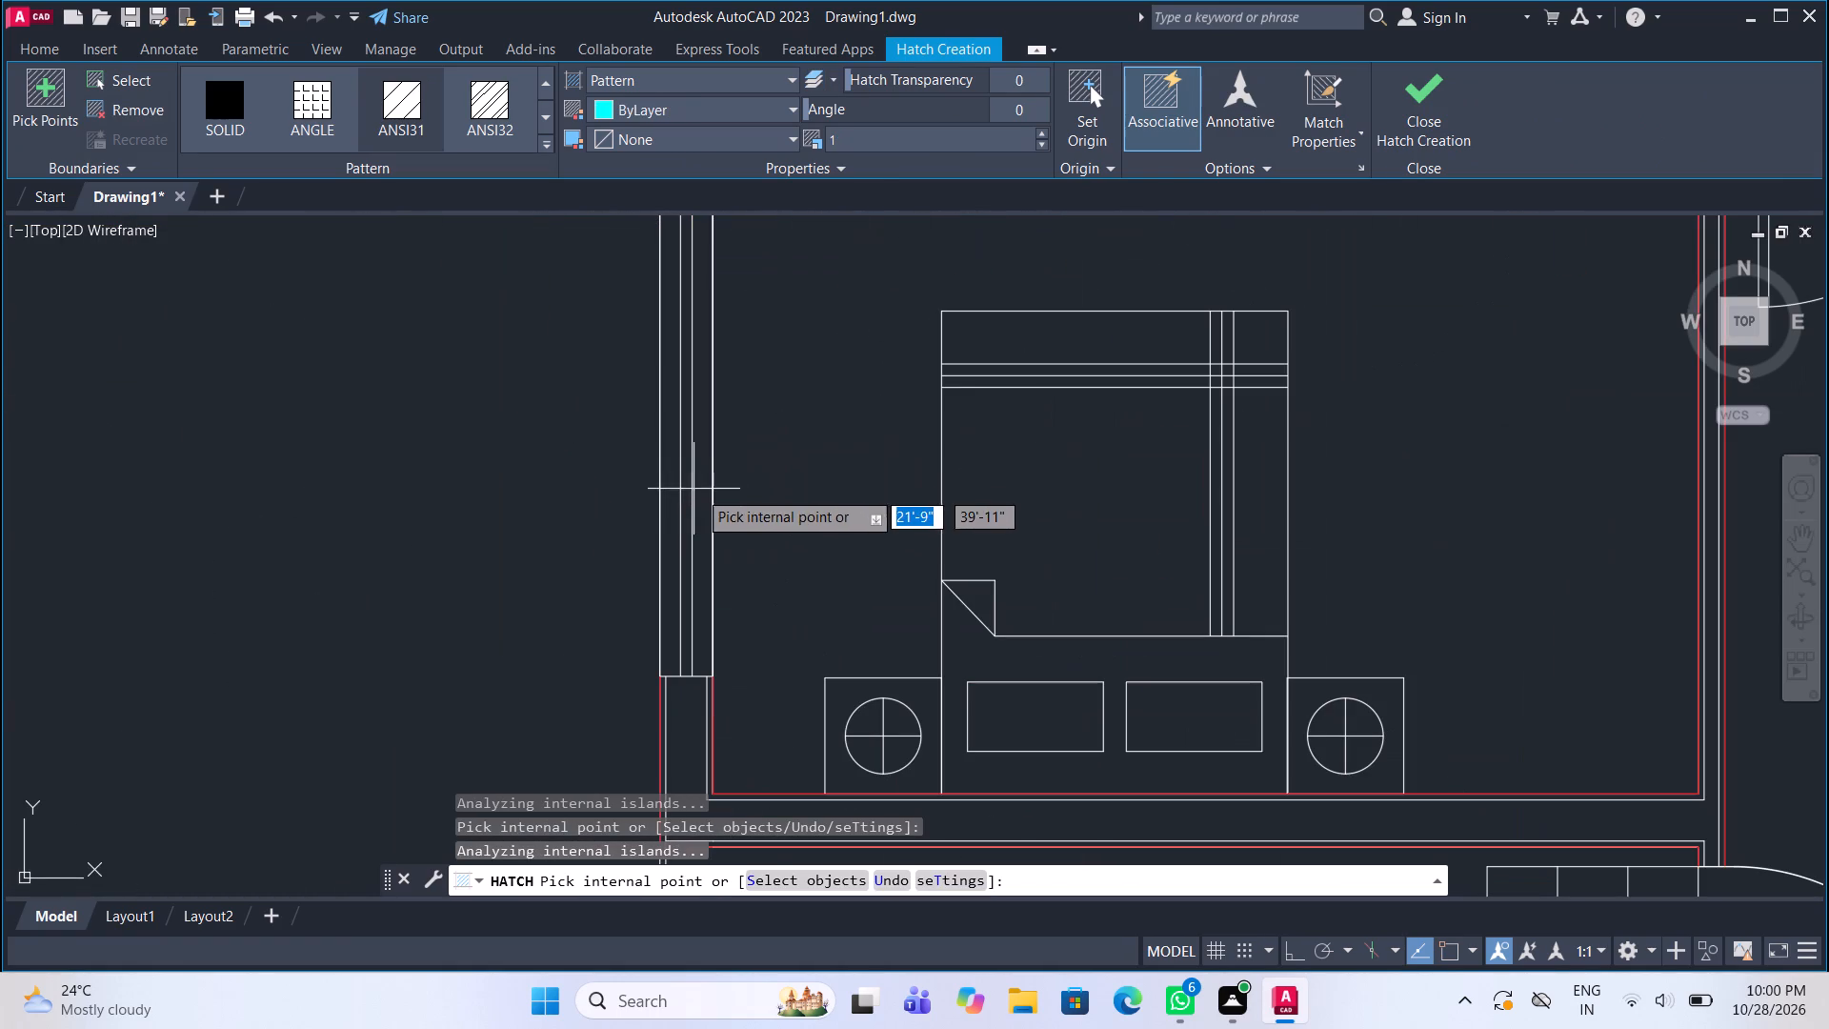
{"action": "left_click", "coordinate": [685, 483]}
{"action": "scroll", "coordinate": [709, 579], "scroll_direction": "down", "scroll_amount": 3}
{"action": "middle_click_drag", "start_coordinate": [749, 447], "coordinate": [762, 515]}
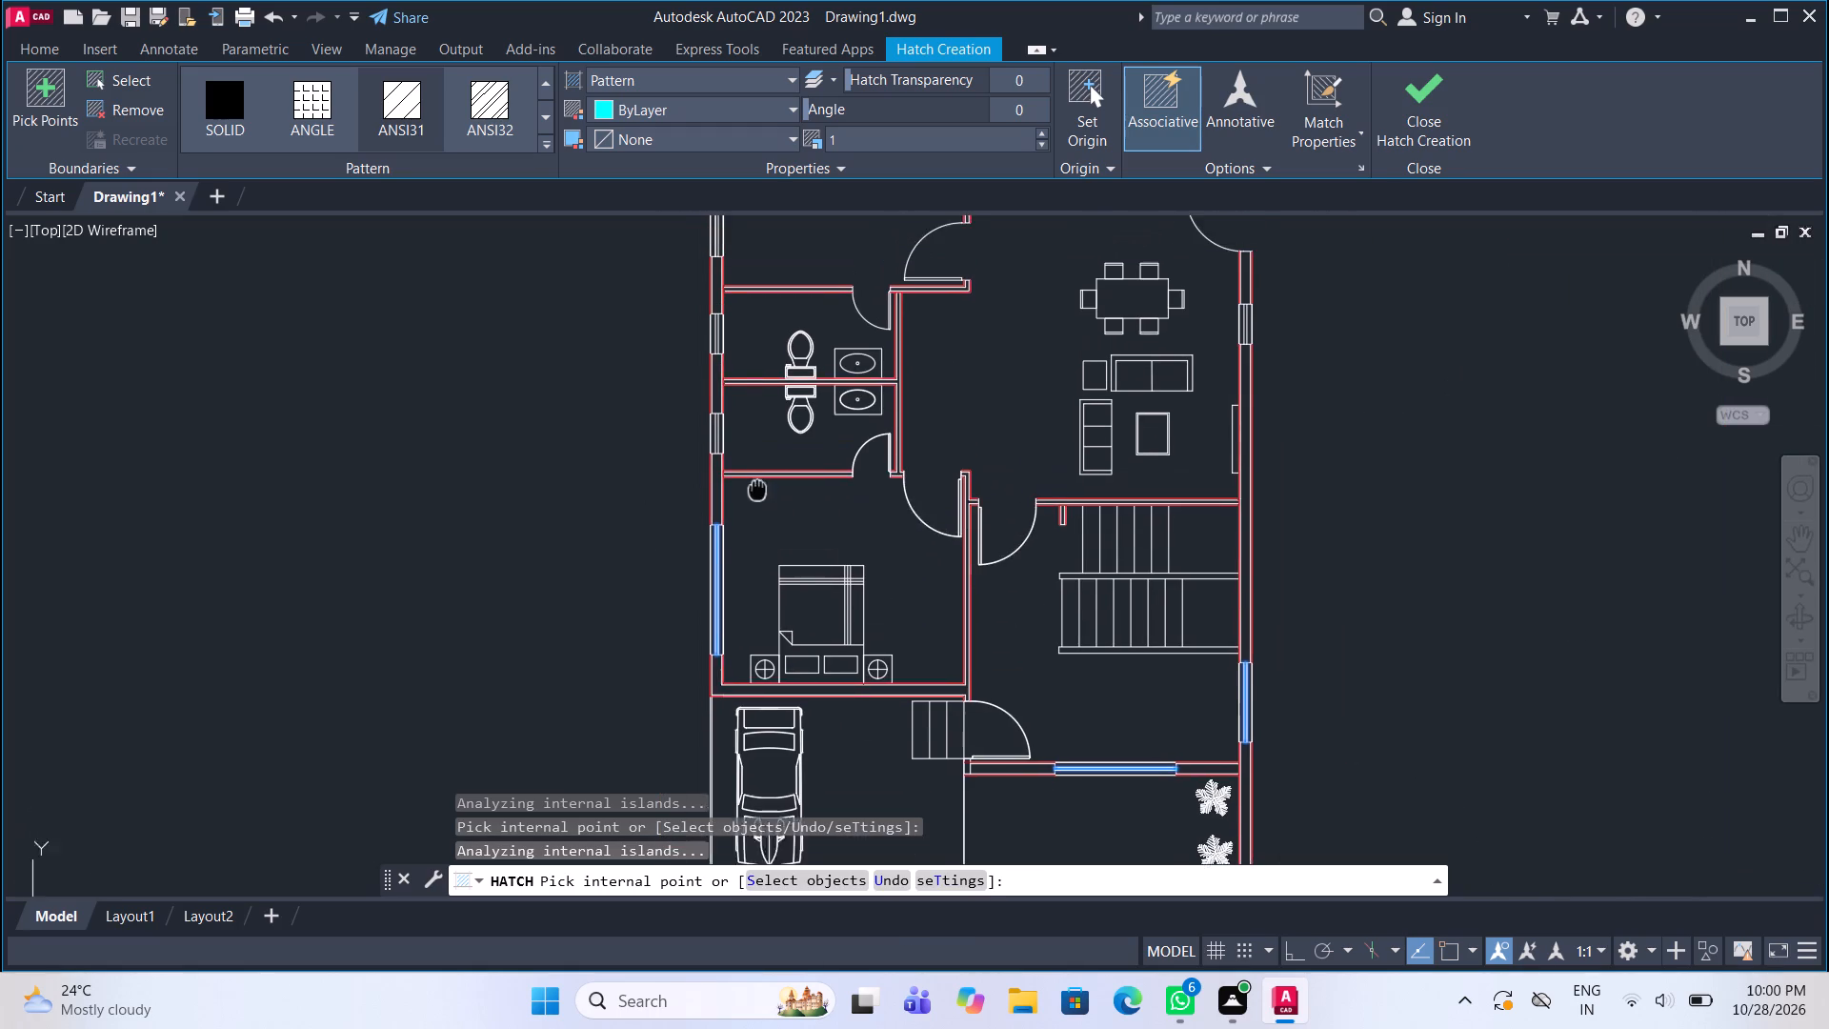
{"action": "middle_click_drag", "start_coordinate": [762, 515], "coordinate": [764, 524]}
{"action": "scroll", "coordinate": [668, 459], "scroll_direction": "up", "scroll_amount": 2}
{"action": "scroll", "coordinate": [815, 475], "scroll_direction": "up", "scroll_amount": 3}
{"action": "left_click", "coordinate": [732, 468]}
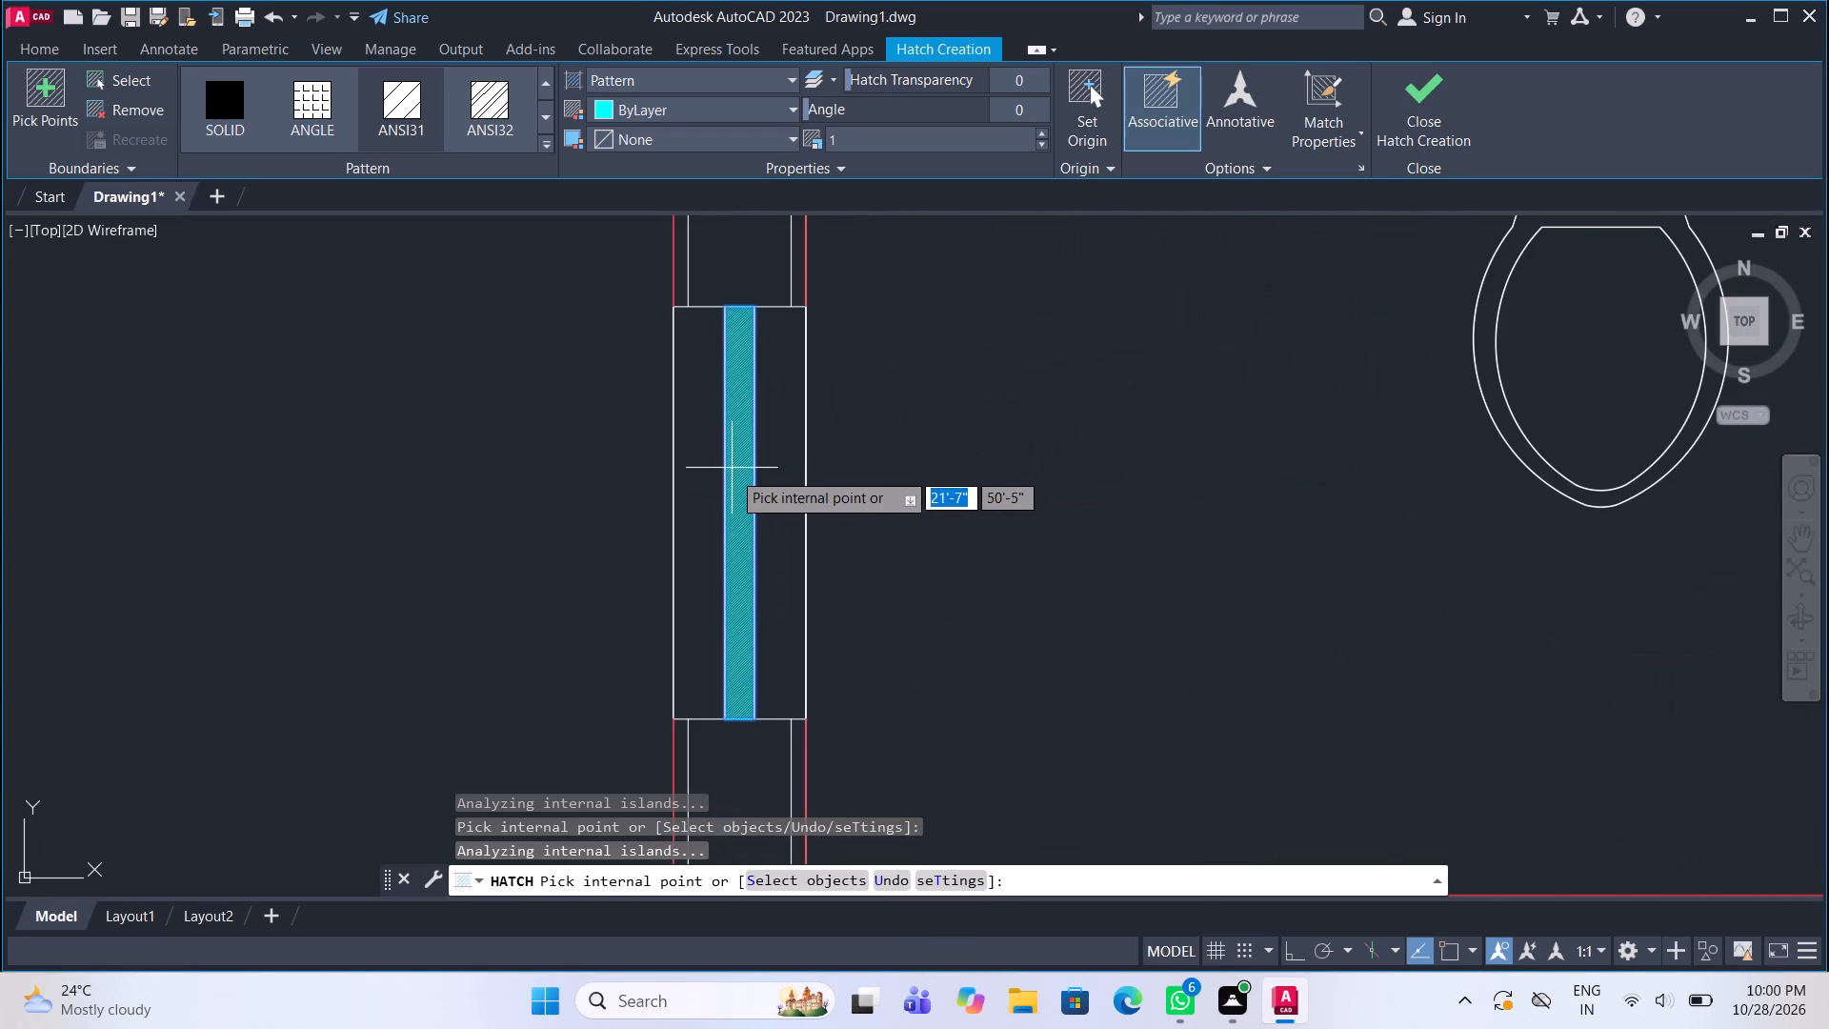
{"action": "scroll", "coordinate": [749, 599], "scroll_direction": "down", "scroll_amount": 3}
{"action": "scroll", "coordinate": [744, 328], "scroll_direction": "up", "scroll_amount": 2}
{"action": "left_click", "coordinate": [755, 352]}
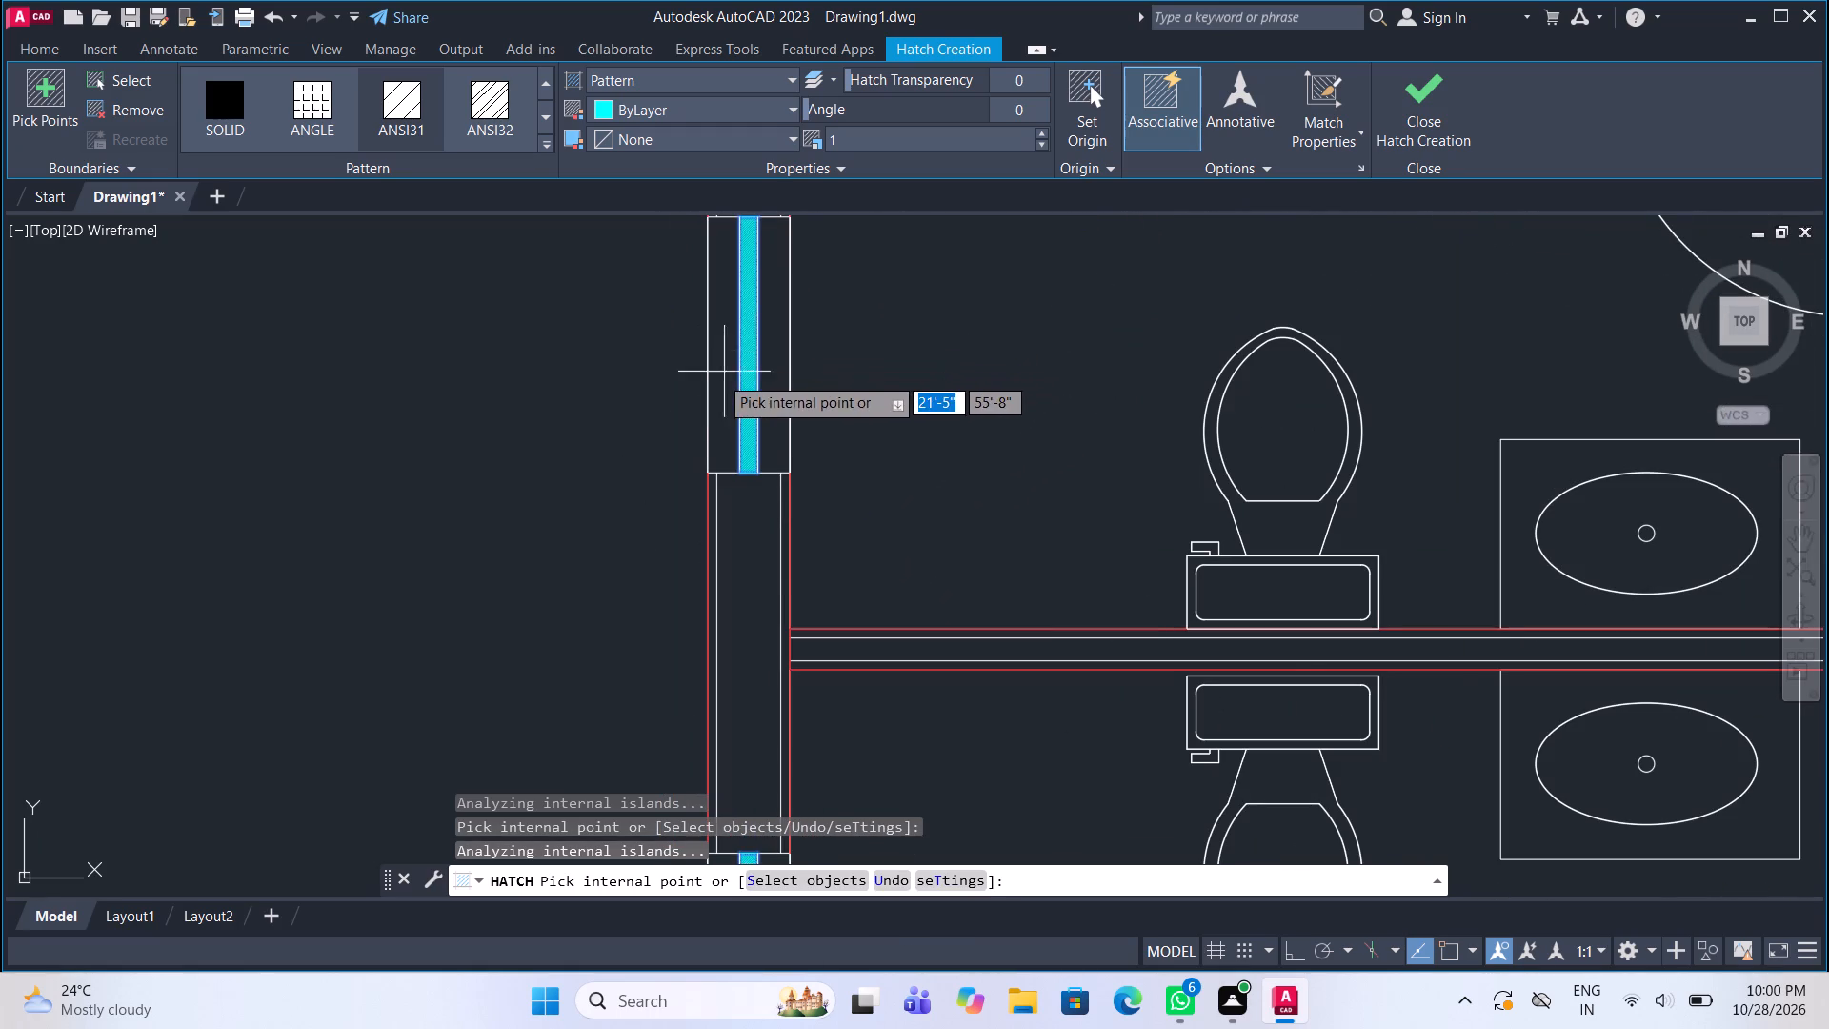
Hatch the pane of the dining area's window in the east wall.
{"action": "scroll", "coordinate": [712, 389], "scroll_direction": "down", "scroll_amount": 7}
{"action": "scroll", "coordinate": [1005, 434], "scroll_direction": "down", "scroll_amount": 1}
{"action": "scroll", "coordinate": [1233, 456], "scroll_direction": "down", "scroll_amount": 1}
{"action": "middle_click_drag", "start_coordinate": [1314, 458], "coordinate": [1145, 469]}
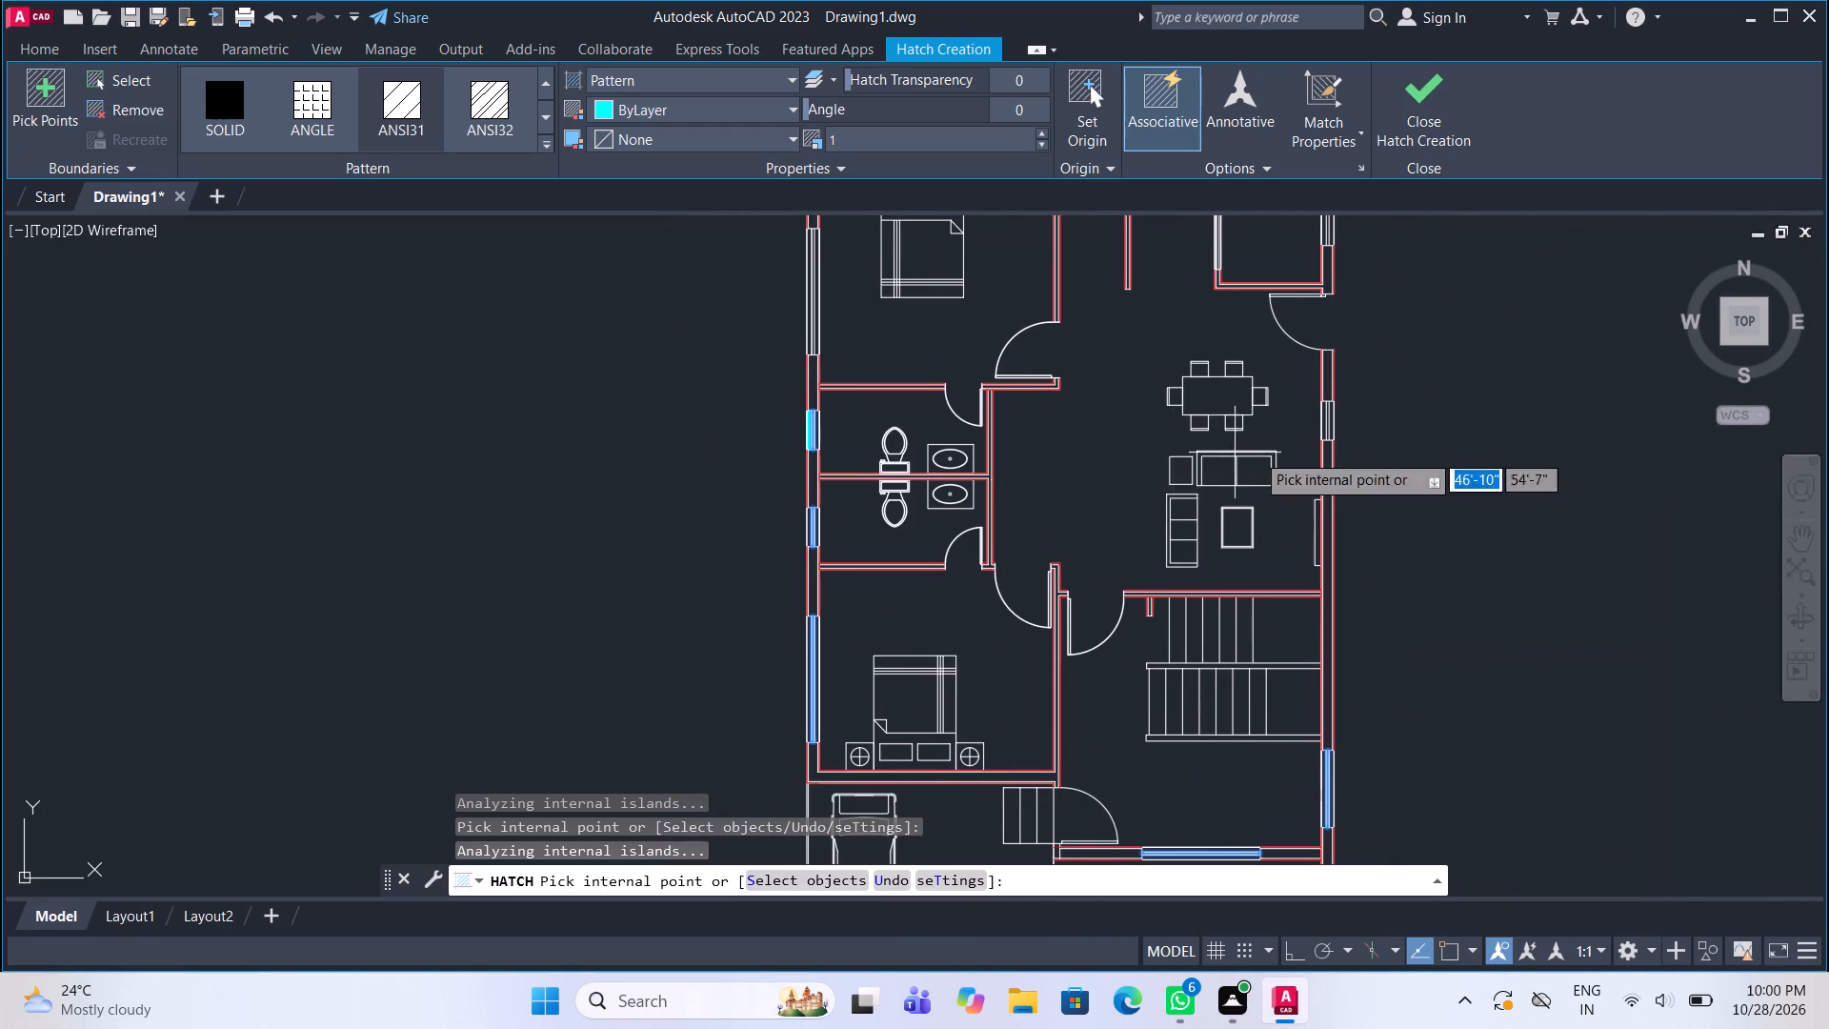
{"action": "scroll", "coordinate": [1335, 447], "scroll_direction": "up", "scroll_amount": 4}
{"action": "left_click", "coordinate": [1258, 332]}
{"action": "scroll", "coordinate": [1204, 525], "scroll_direction": "down", "scroll_amount": 2}
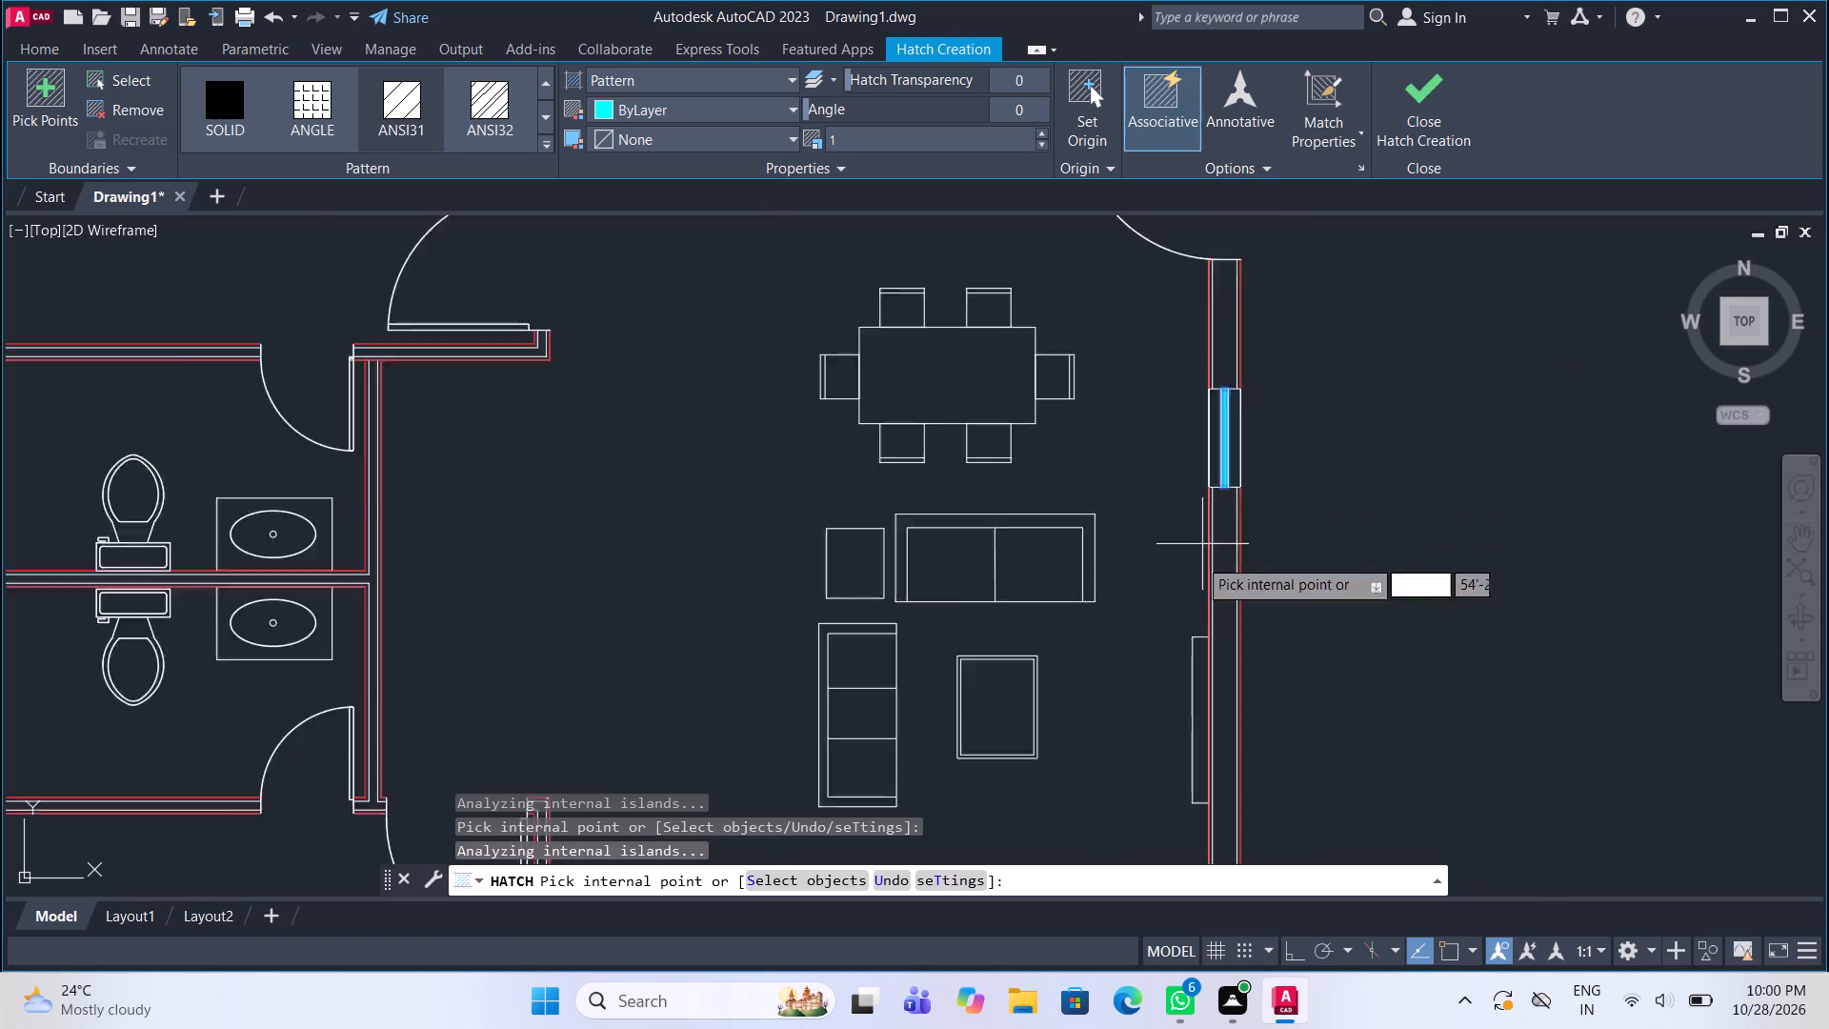
Hatch the panes of the middle bedroom's west wall window and the two east wall windows beside and south of the kitchen counter.
{"action": "scroll", "coordinate": [1196, 563], "scroll_direction": "down", "scroll_amount": 2}
{"action": "middle_click_drag", "start_coordinate": [908, 433], "coordinate": [972, 526]}
{"action": "scroll", "coordinate": [774, 488], "scroll_direction": "up", "scroll_amount": 4}
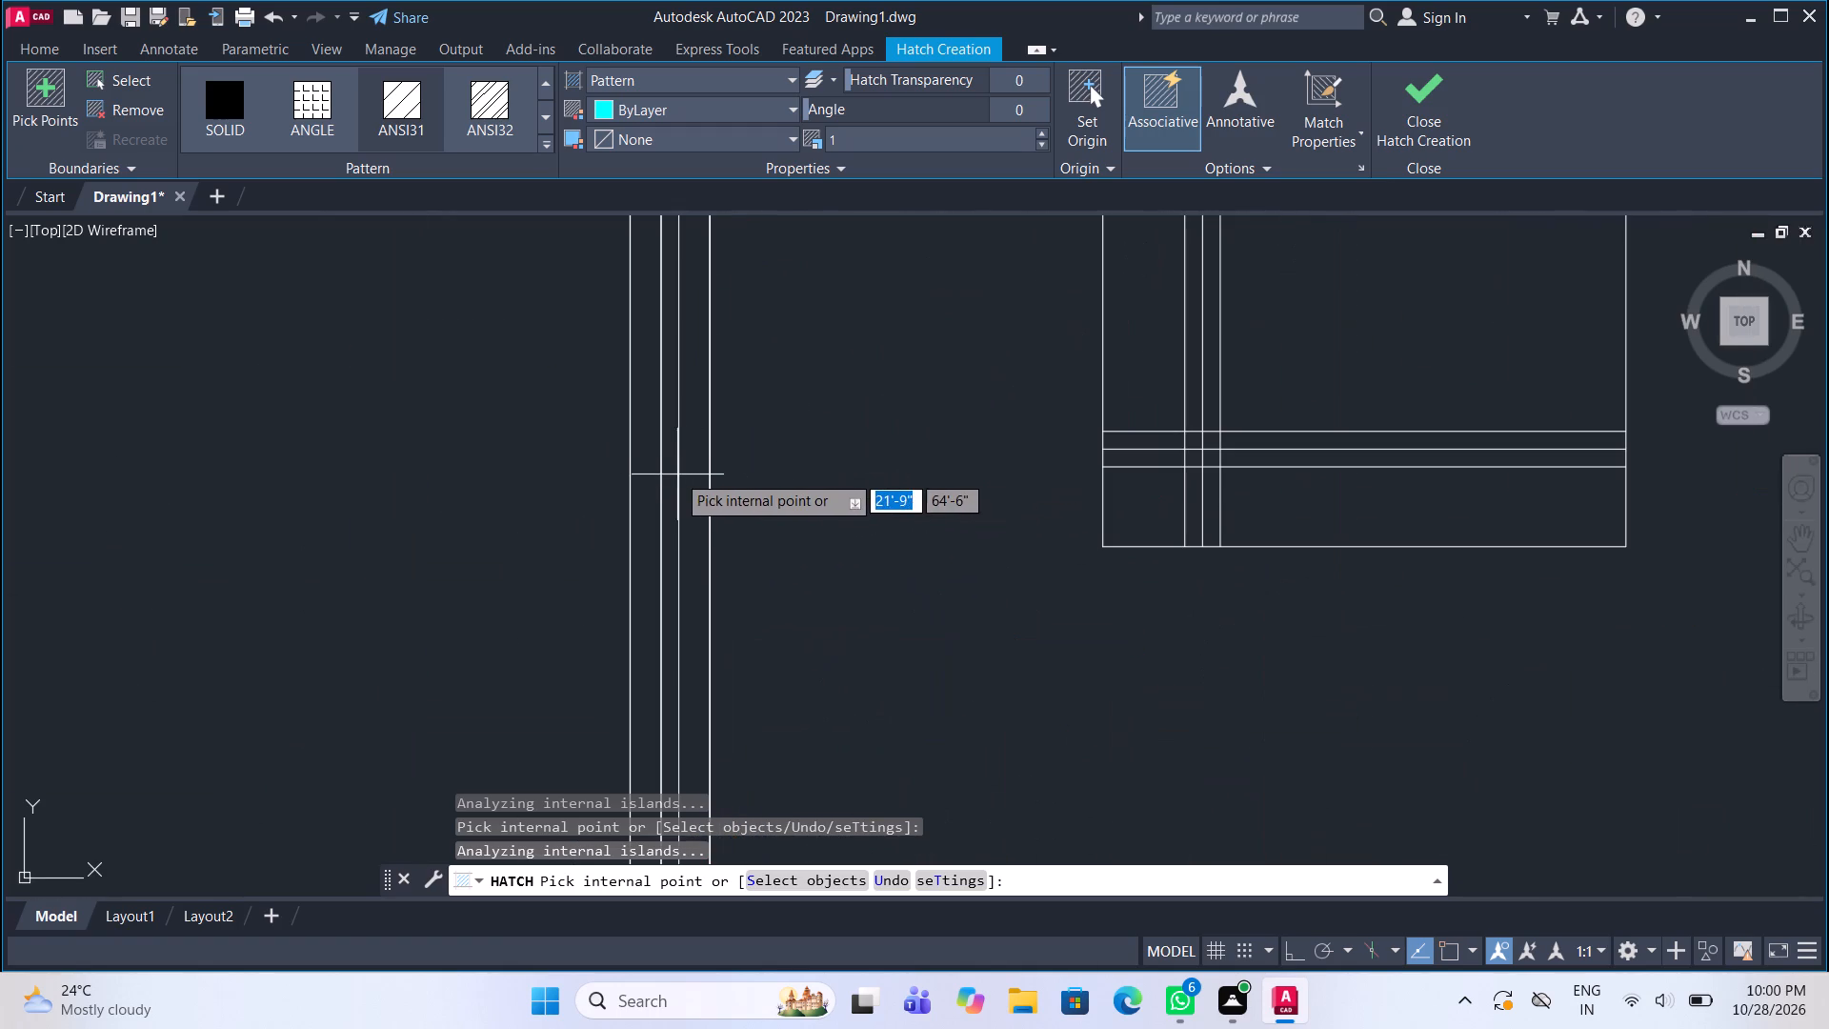
{"action": "left_click", "coordinate": [666, 469]}
{"action": "scroll", "coordinate": [666, 469], "scroll_direction": "down", "scroll_amount": 6}
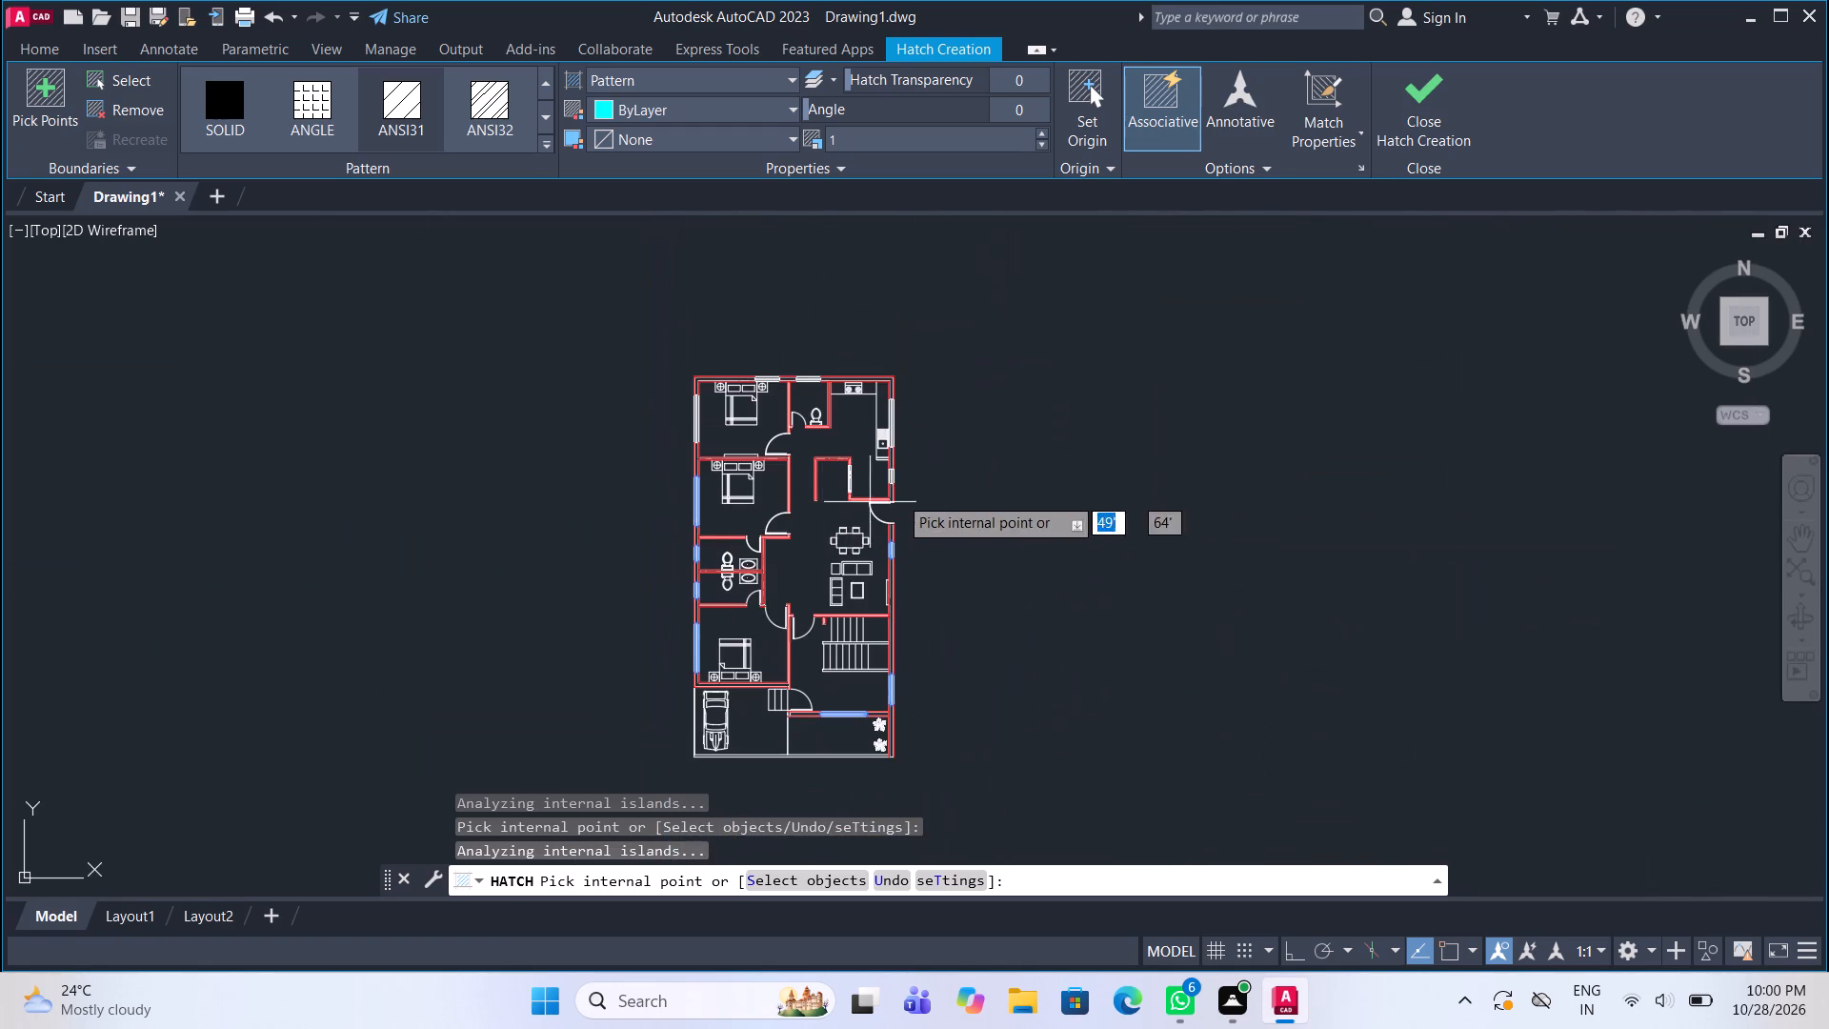
{"action": "scroll", "coordinate": [879, 477], "scroll_direction": "up", "scroll_amount": 6}
{"action": "left_click", "coordinate": [938, 477]}
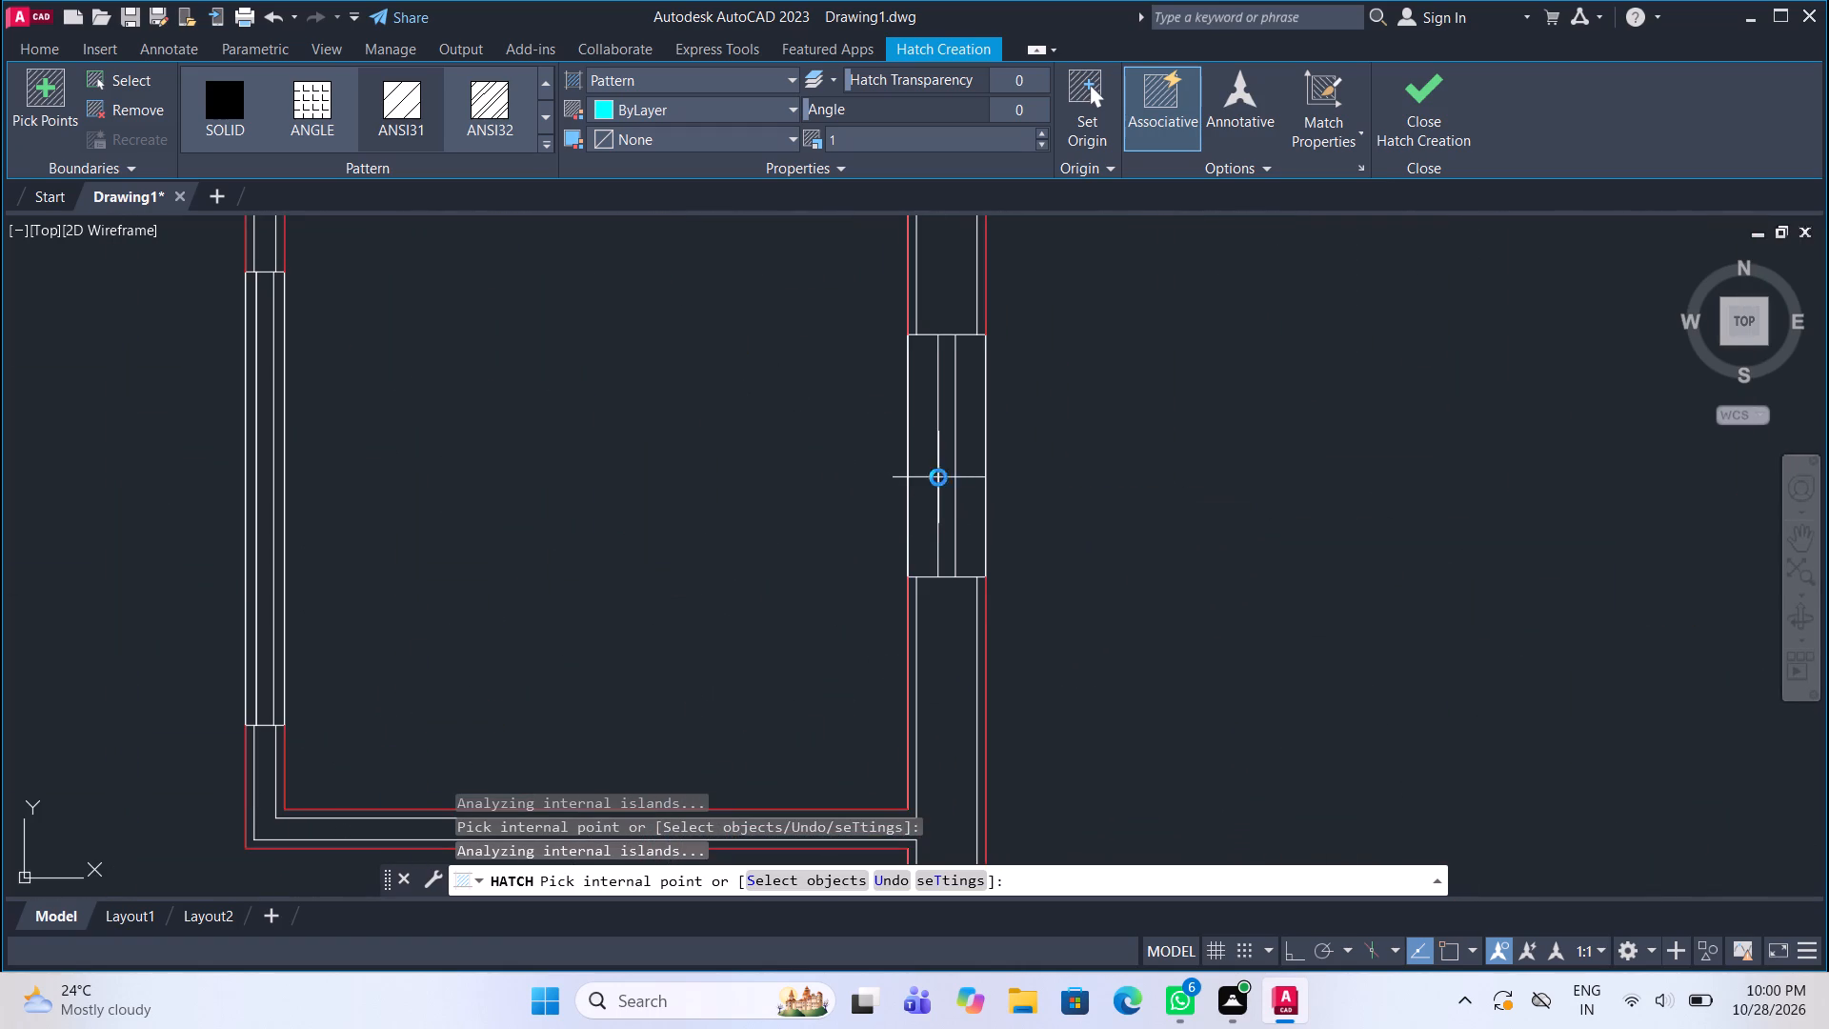
{"action": "left_click", "coordinate": [1086, 376]}
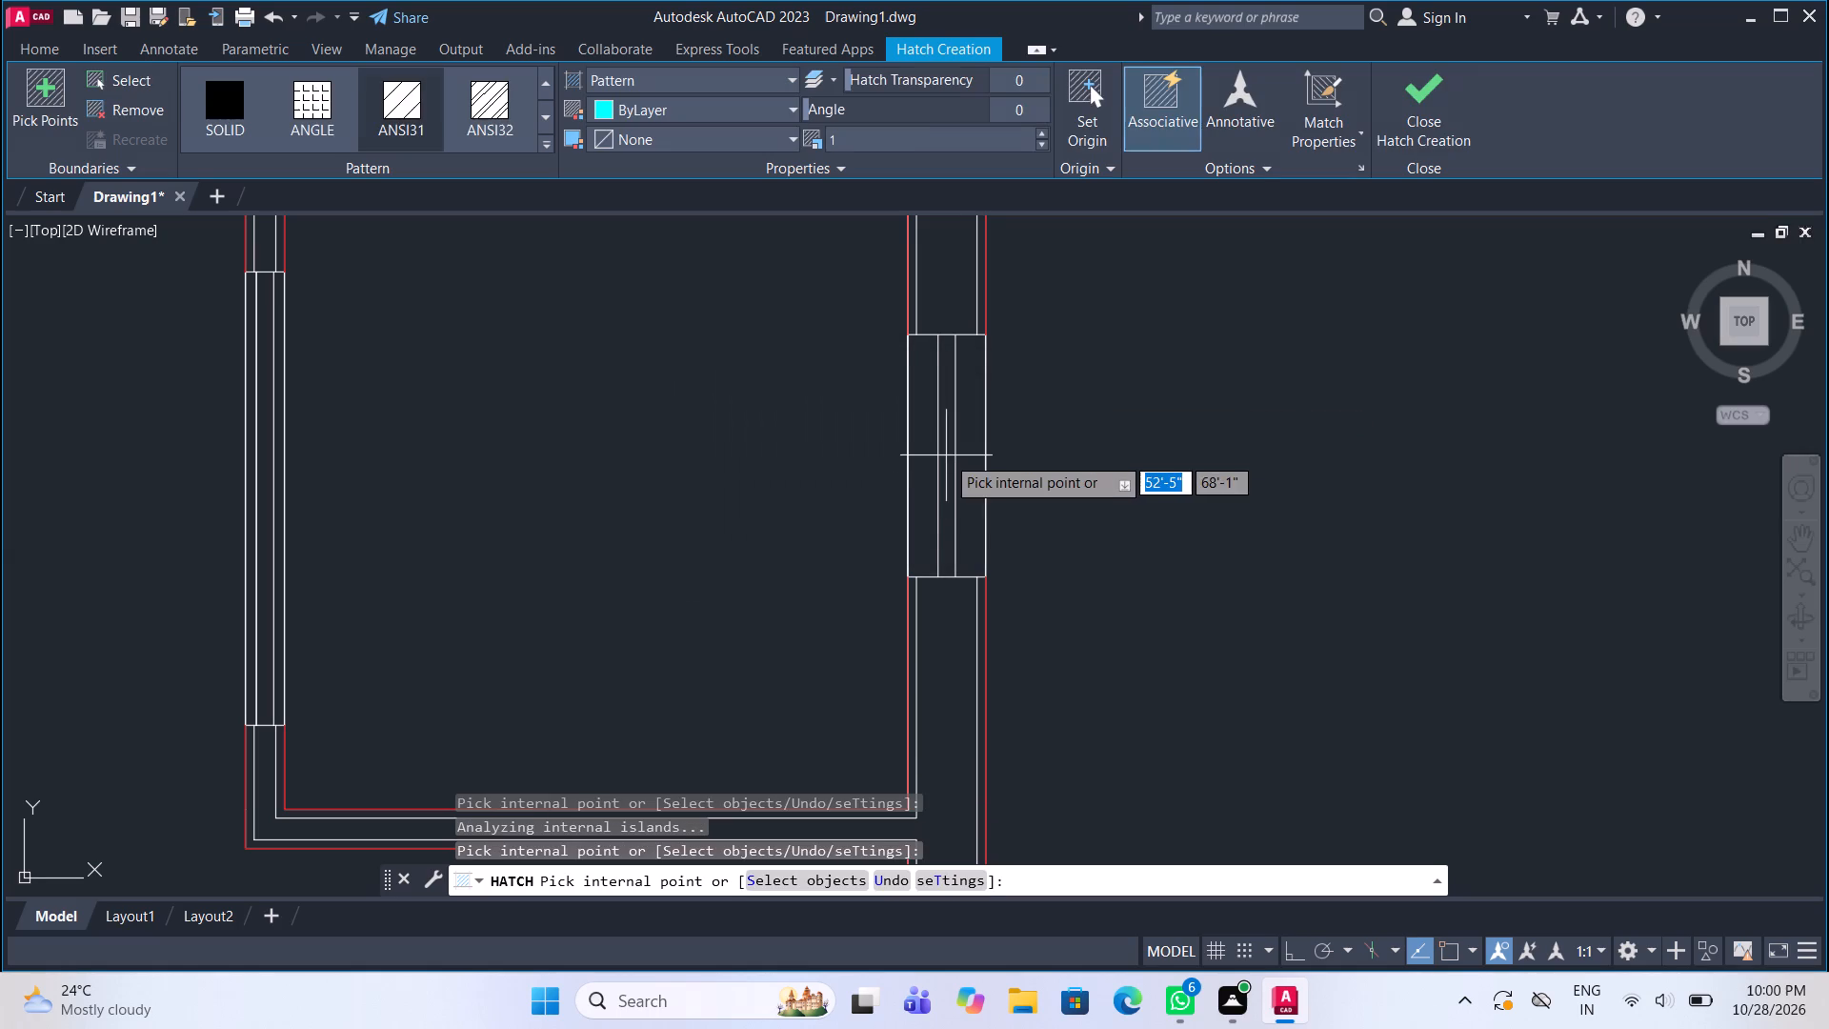
{"action": "left_click", "coordinate": [950, 435]}
{"action": "scroll", "coordinate": [960, 550], "scroll_direction": "down", "scroll_amount": 4}
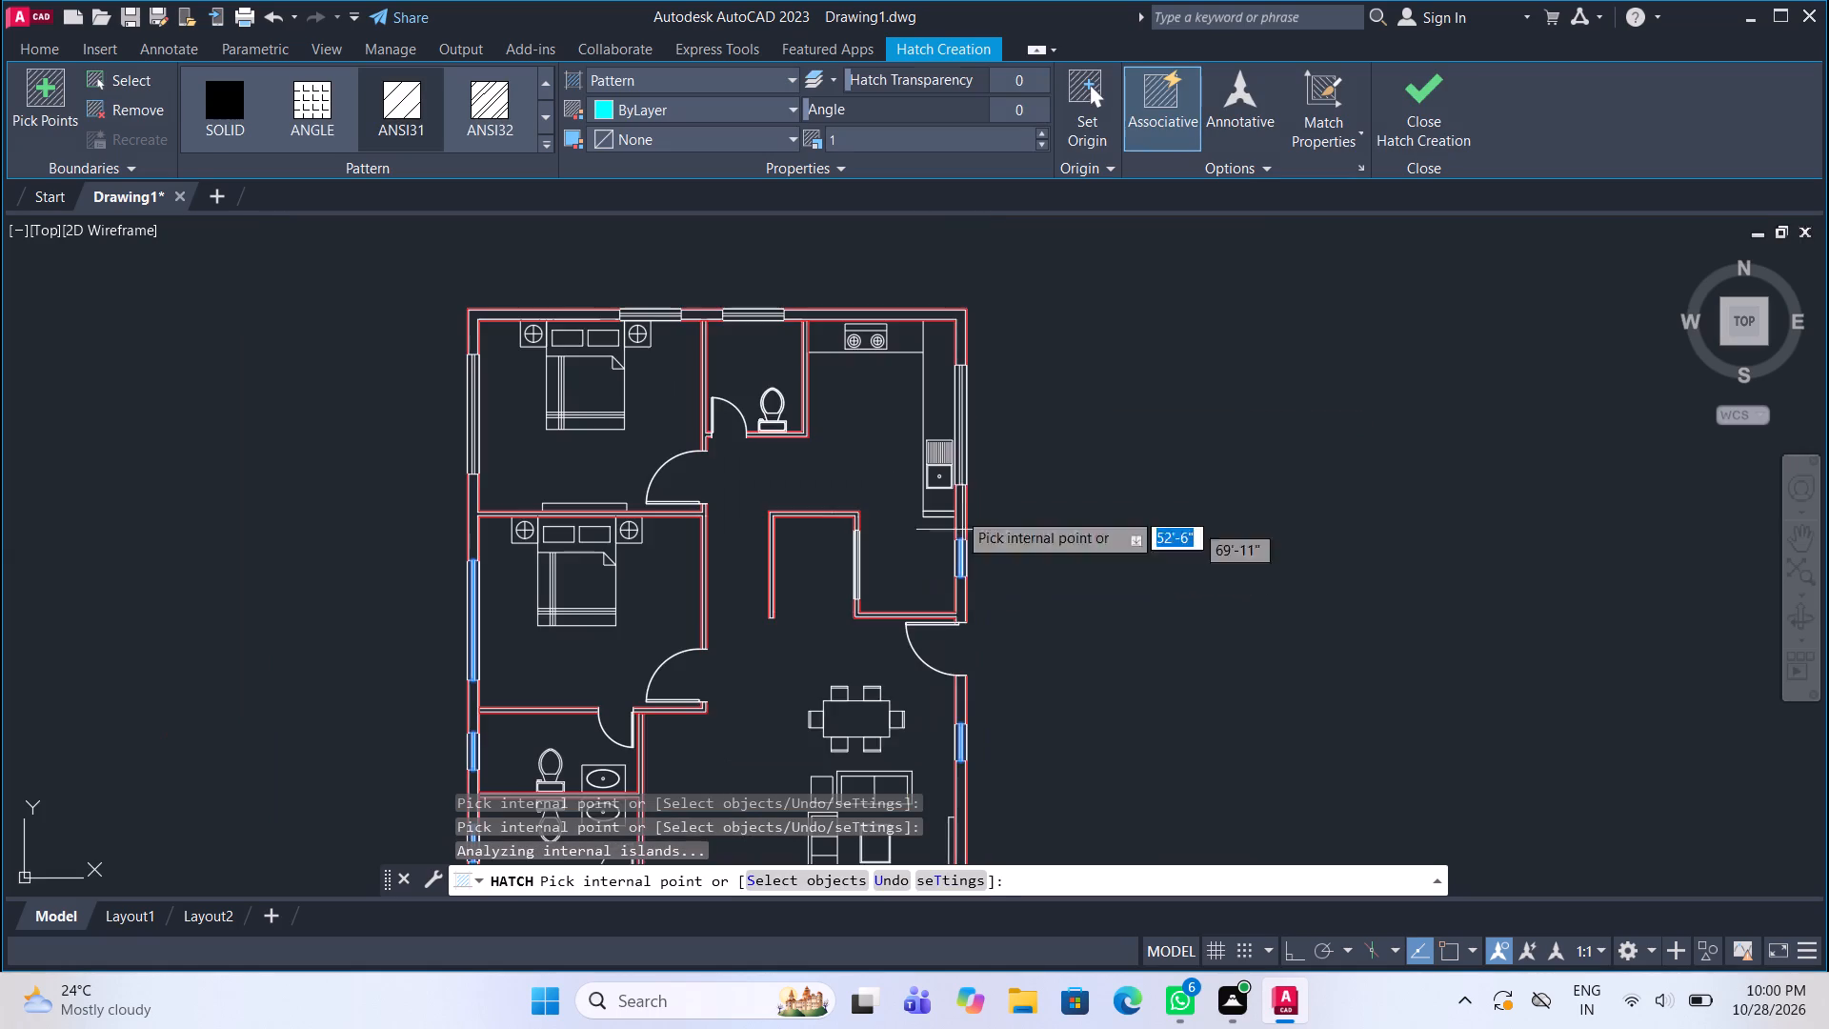
{"action": "scroll", "coordinate": [962, 434], "scroll_direction": "up", "scroll_amount": 4}
{"action": "left_click", "coordinate": [927, 433]}
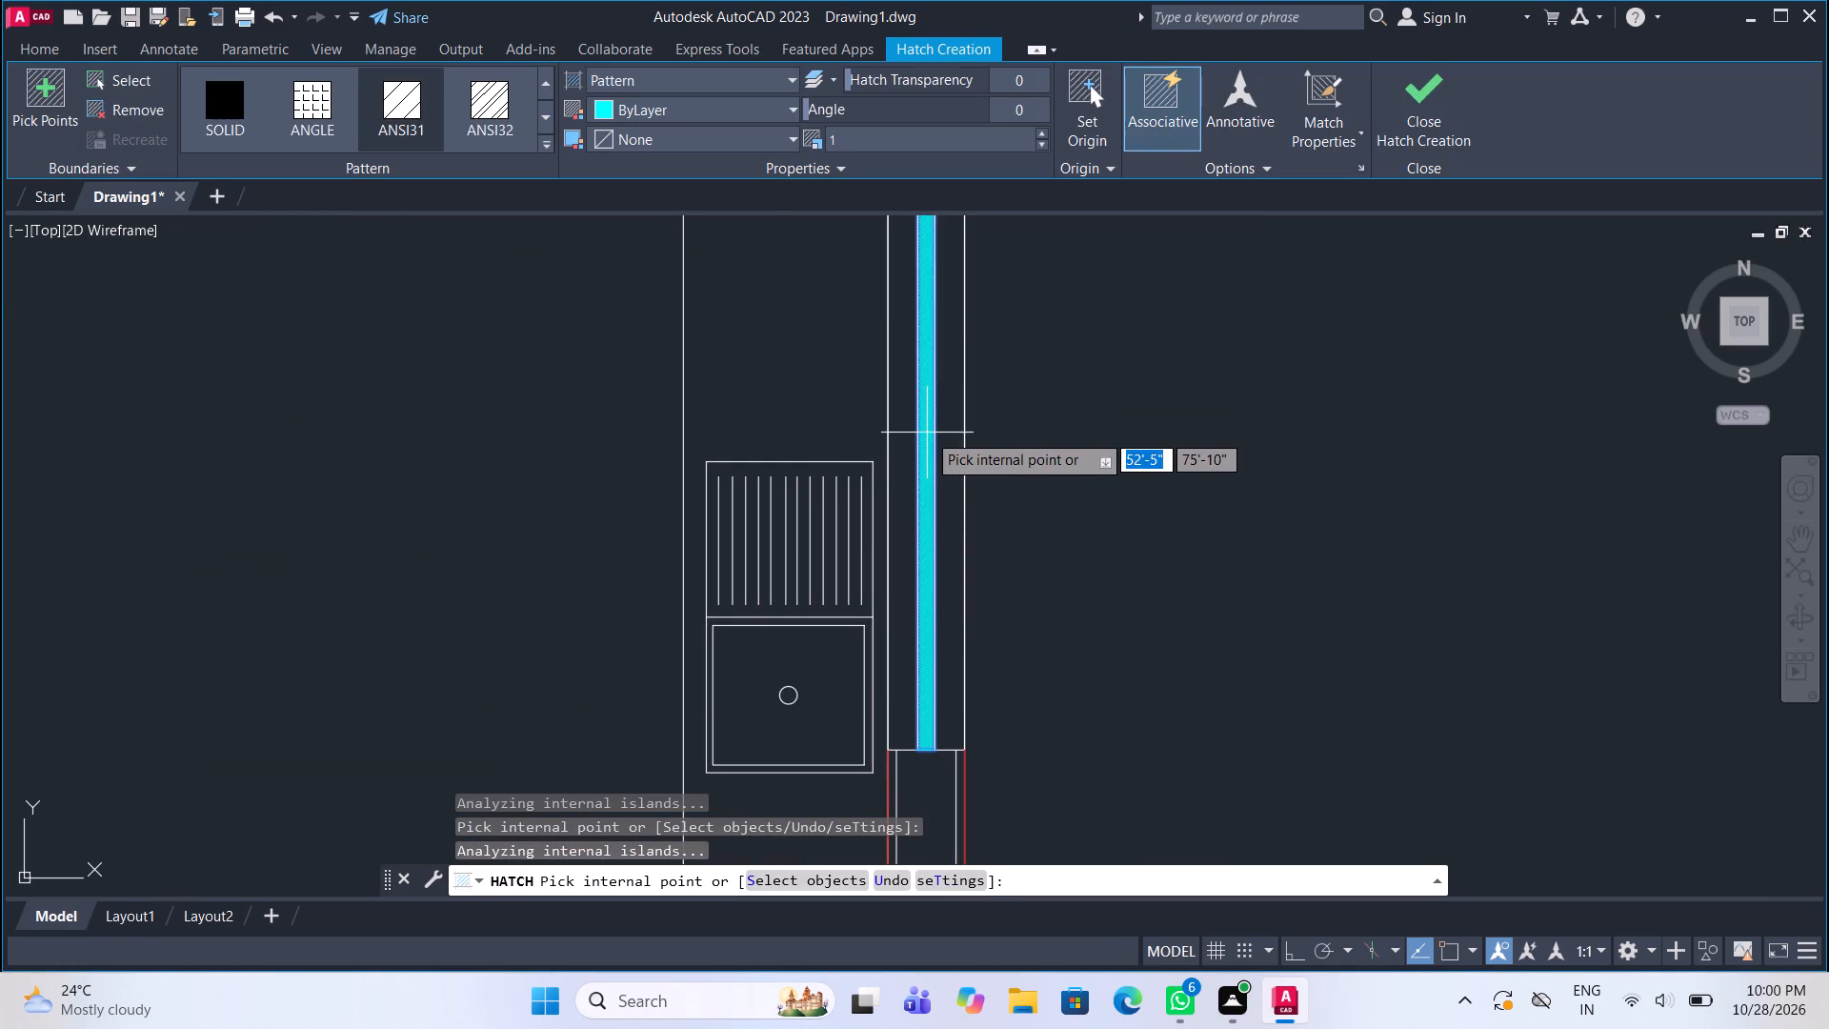
Hatch the panes of the two north wall windows and the northernmost bedroom's west wall window, and finish the hatch.
{"action": "scroll", "coordinate": [1039, 473], "scroll_direction": "down", "scroll_amount": 7}
{"action": "scroll", "coordinate": [698, 290], "scroll_direction": "up", "scroll_amount": 2}
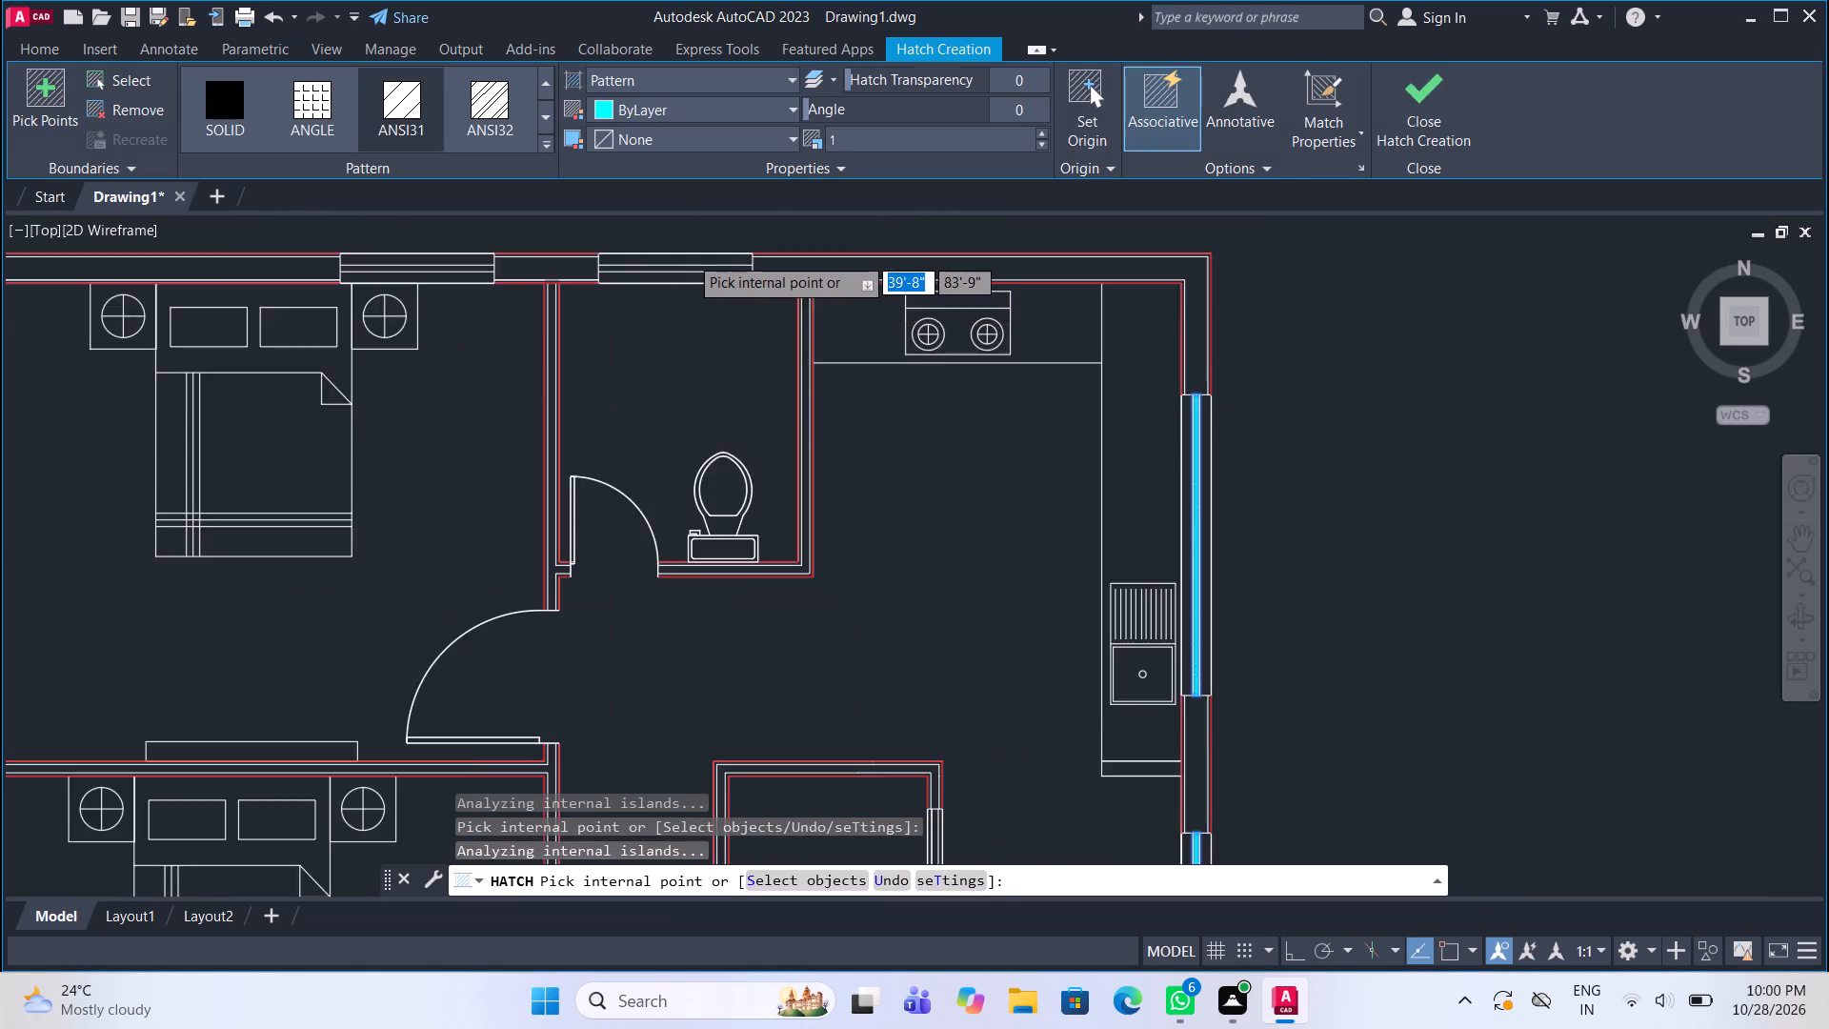
{"action": "scroll", "coordinate": [689, 255], "scroll_direction": "up", "scroll_amount": 2}
{"action": "left_click", "coordinate": [709, 313]}
{"action": "scroll", "coordinate": [927, 361], "scroll_direction": "down", "scroll_amount": 4}
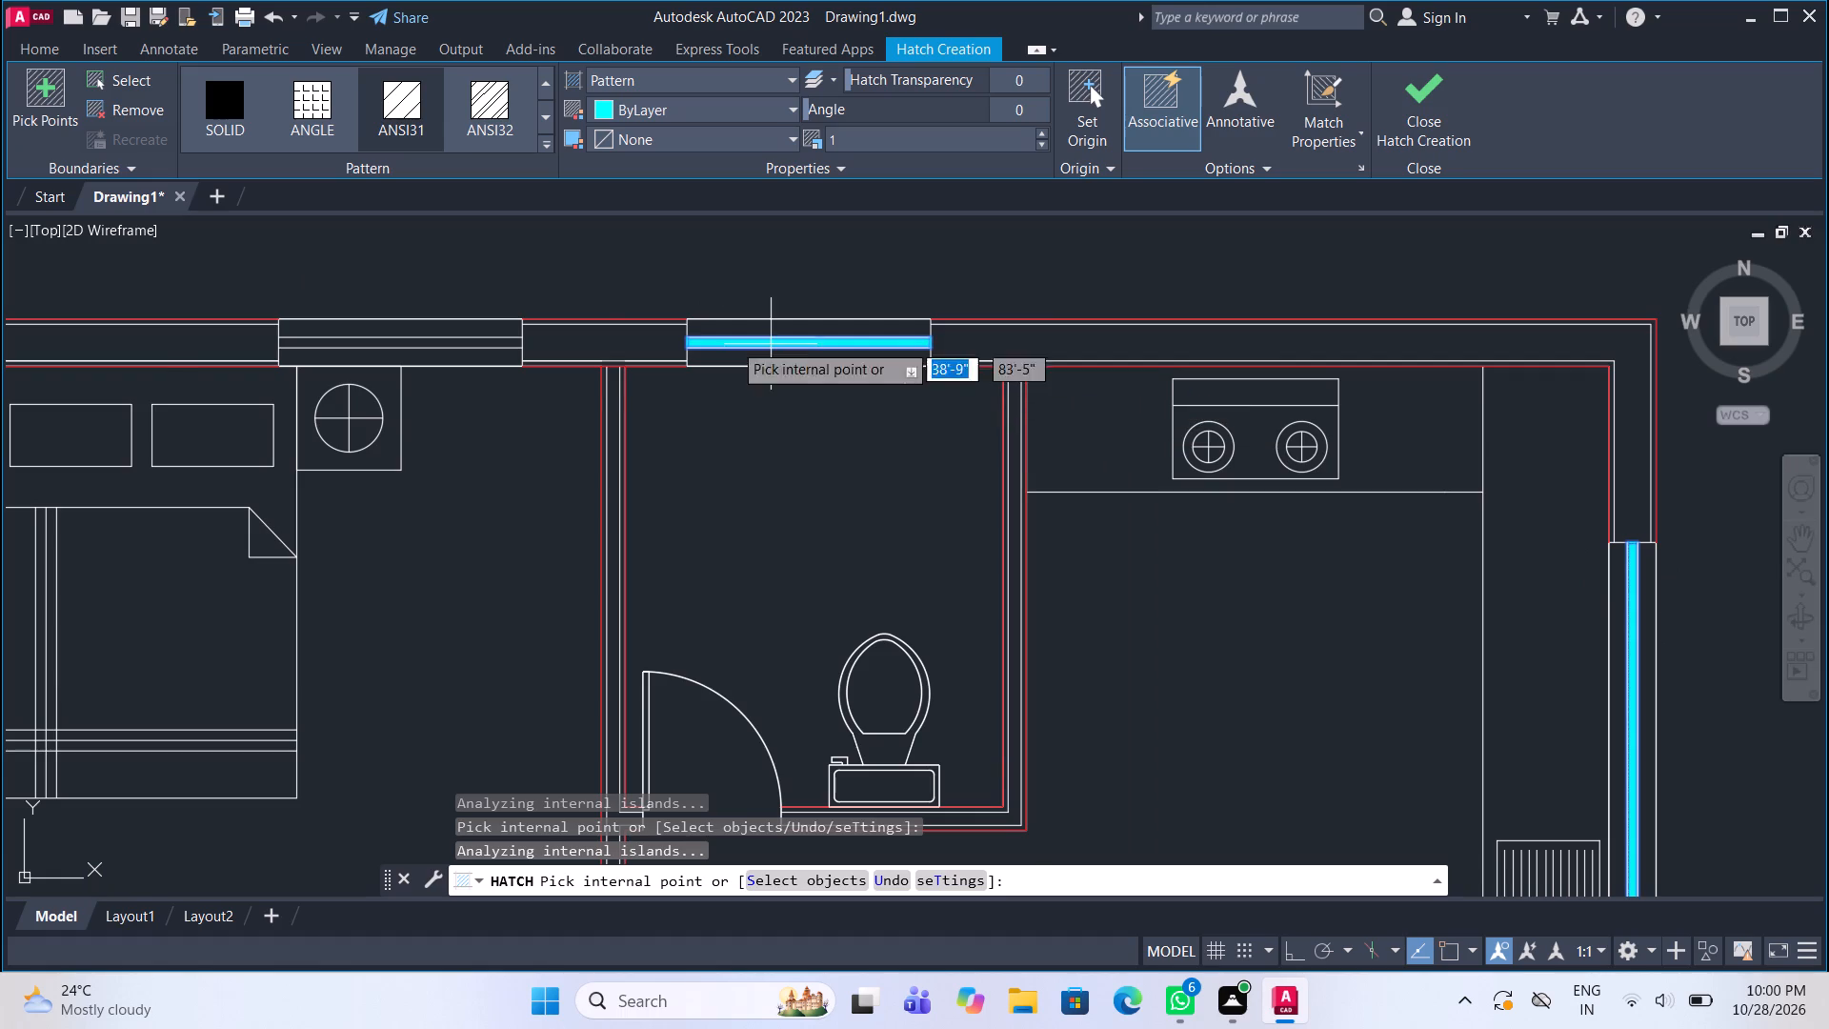
{"action": "scroll", "coordinate": [538, 336], "scroll_direction": "up", "scroll_amount": 1}
{"action": "left_click", "coordinate": [402, 346]}
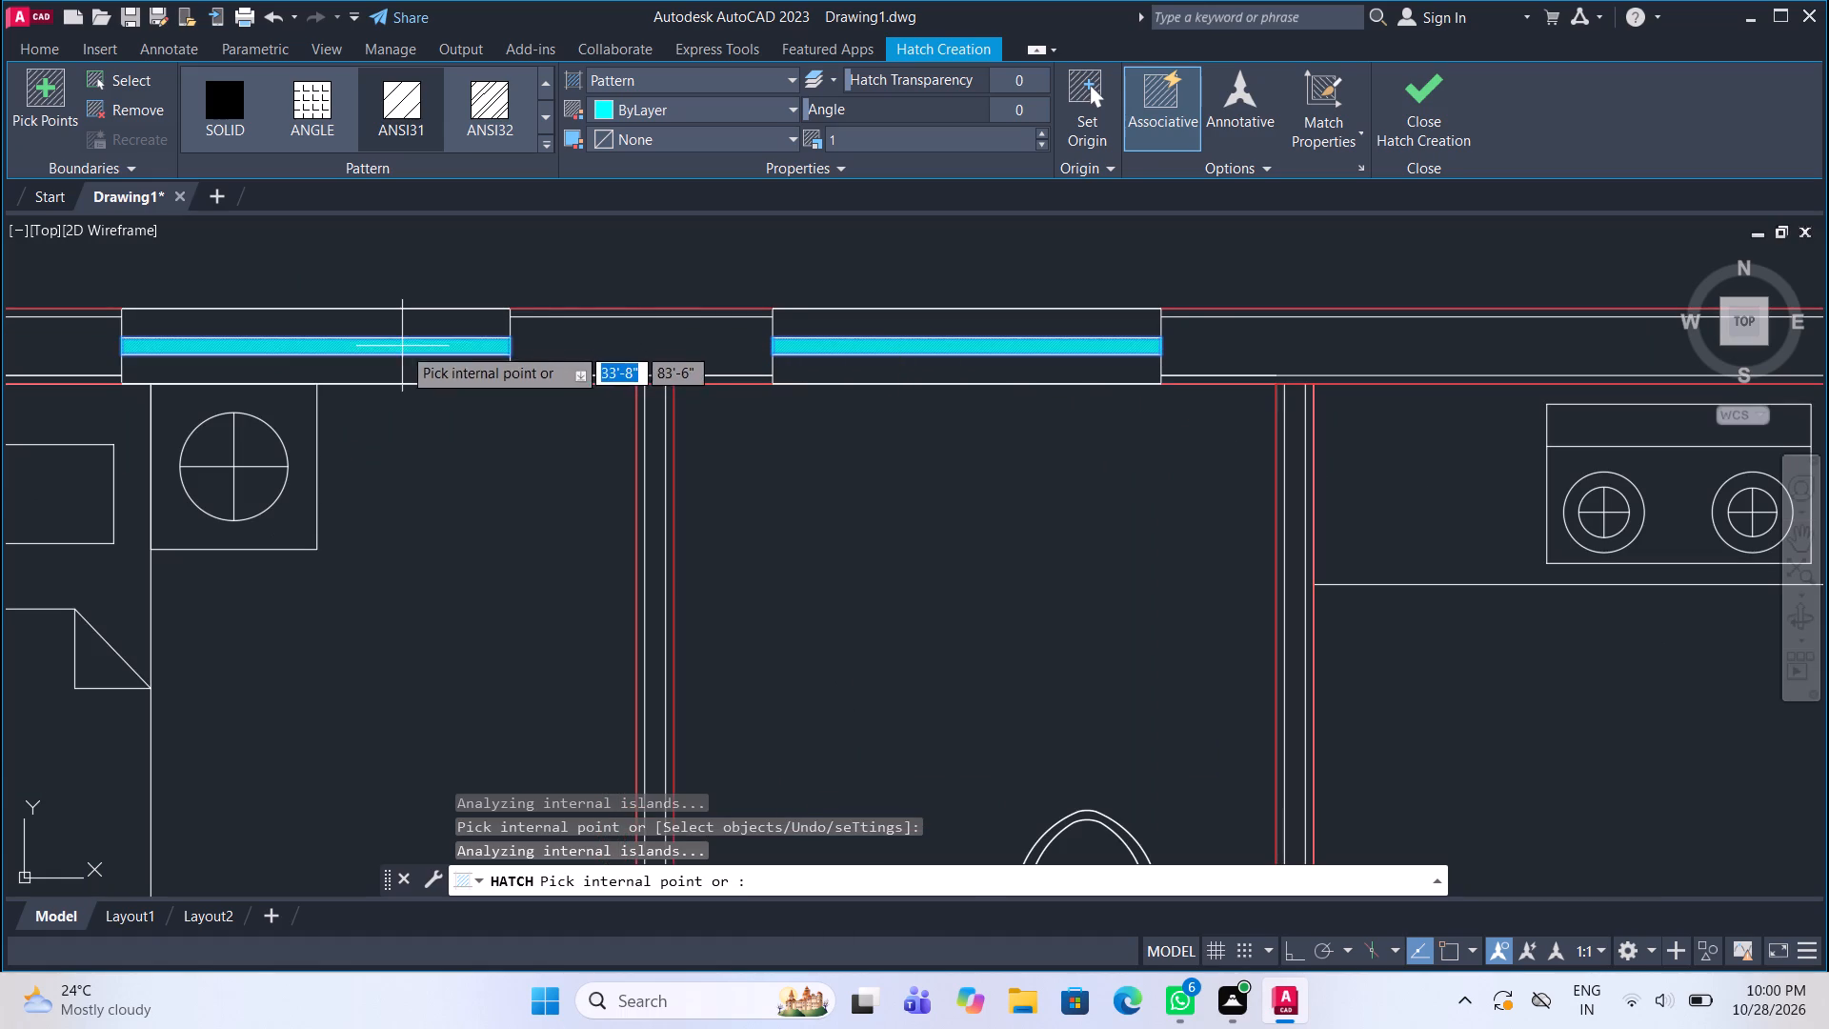
{"action": "scroll", "coordinate": [902, 296], "scroll_direction": "down", "scroll_amount": 4}
{"action": "scroll", "coordinate": [647, 401], "scroll_direction": "up", "scroll_amount": 3}
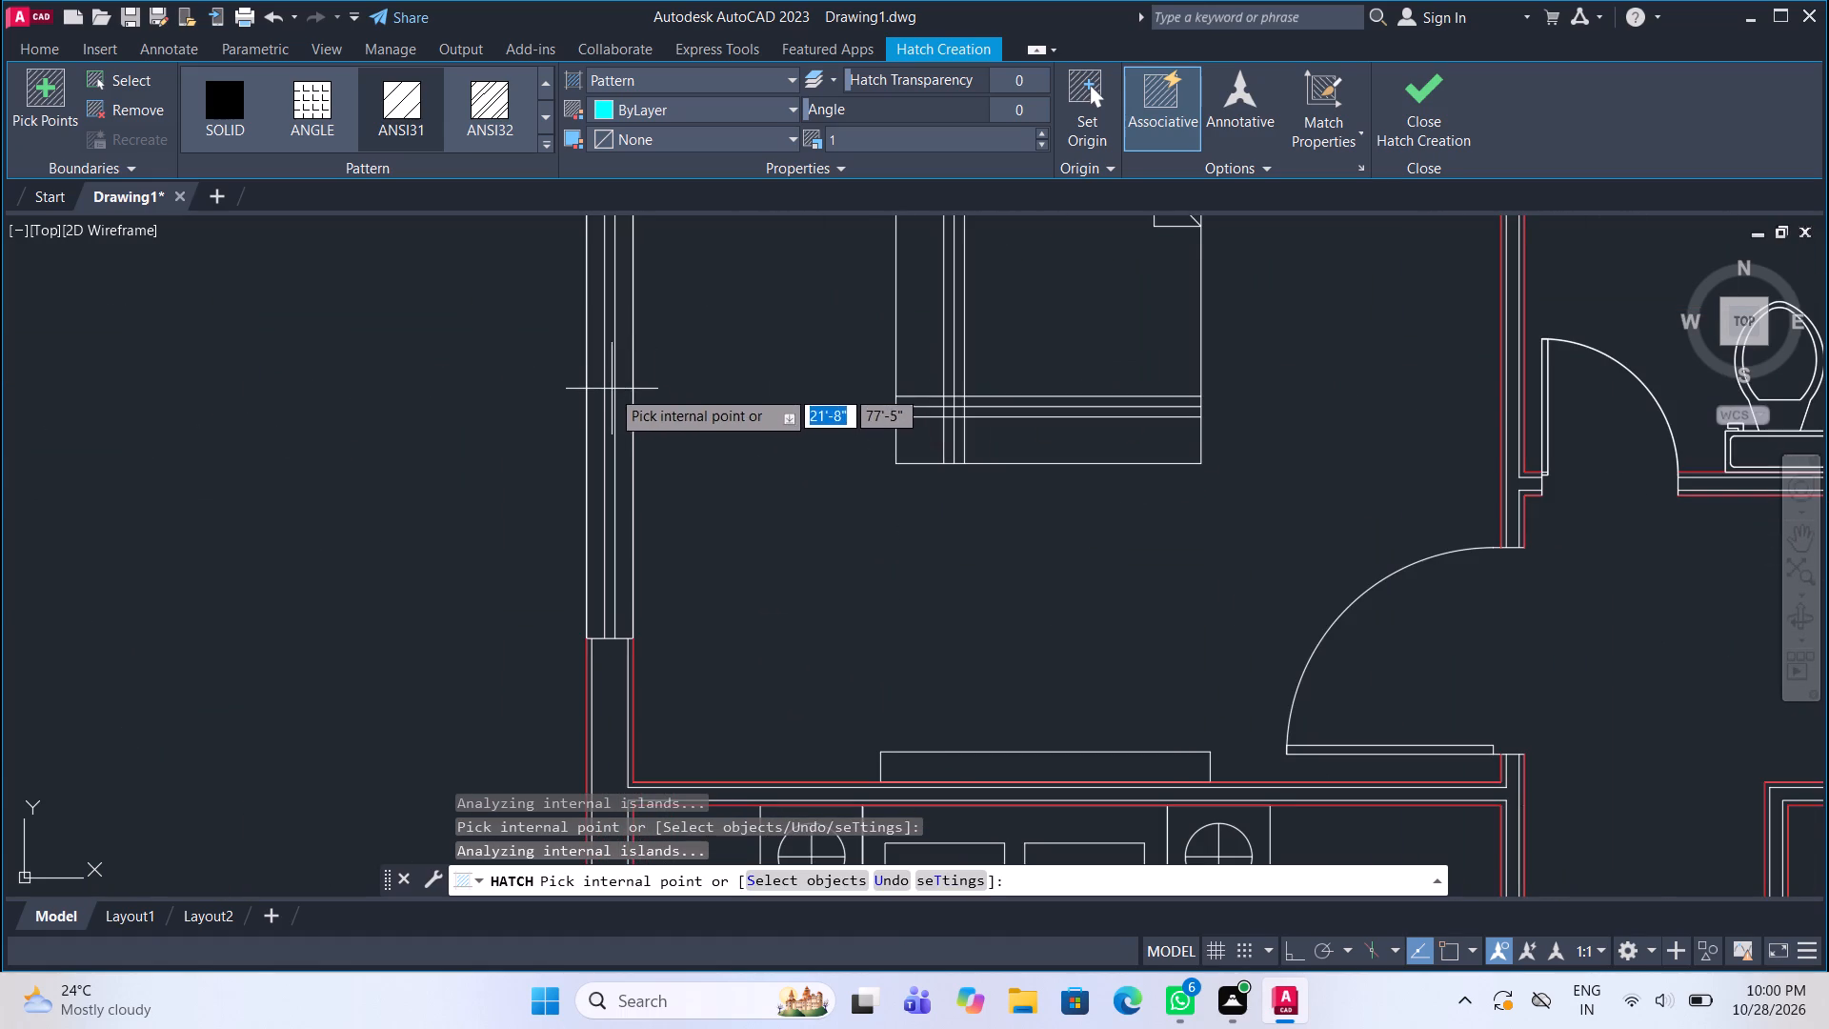
{"action": "left_click", "coordinate": [608, 378]}
{"action": "left_click", "coordinate": [1431, 120]}
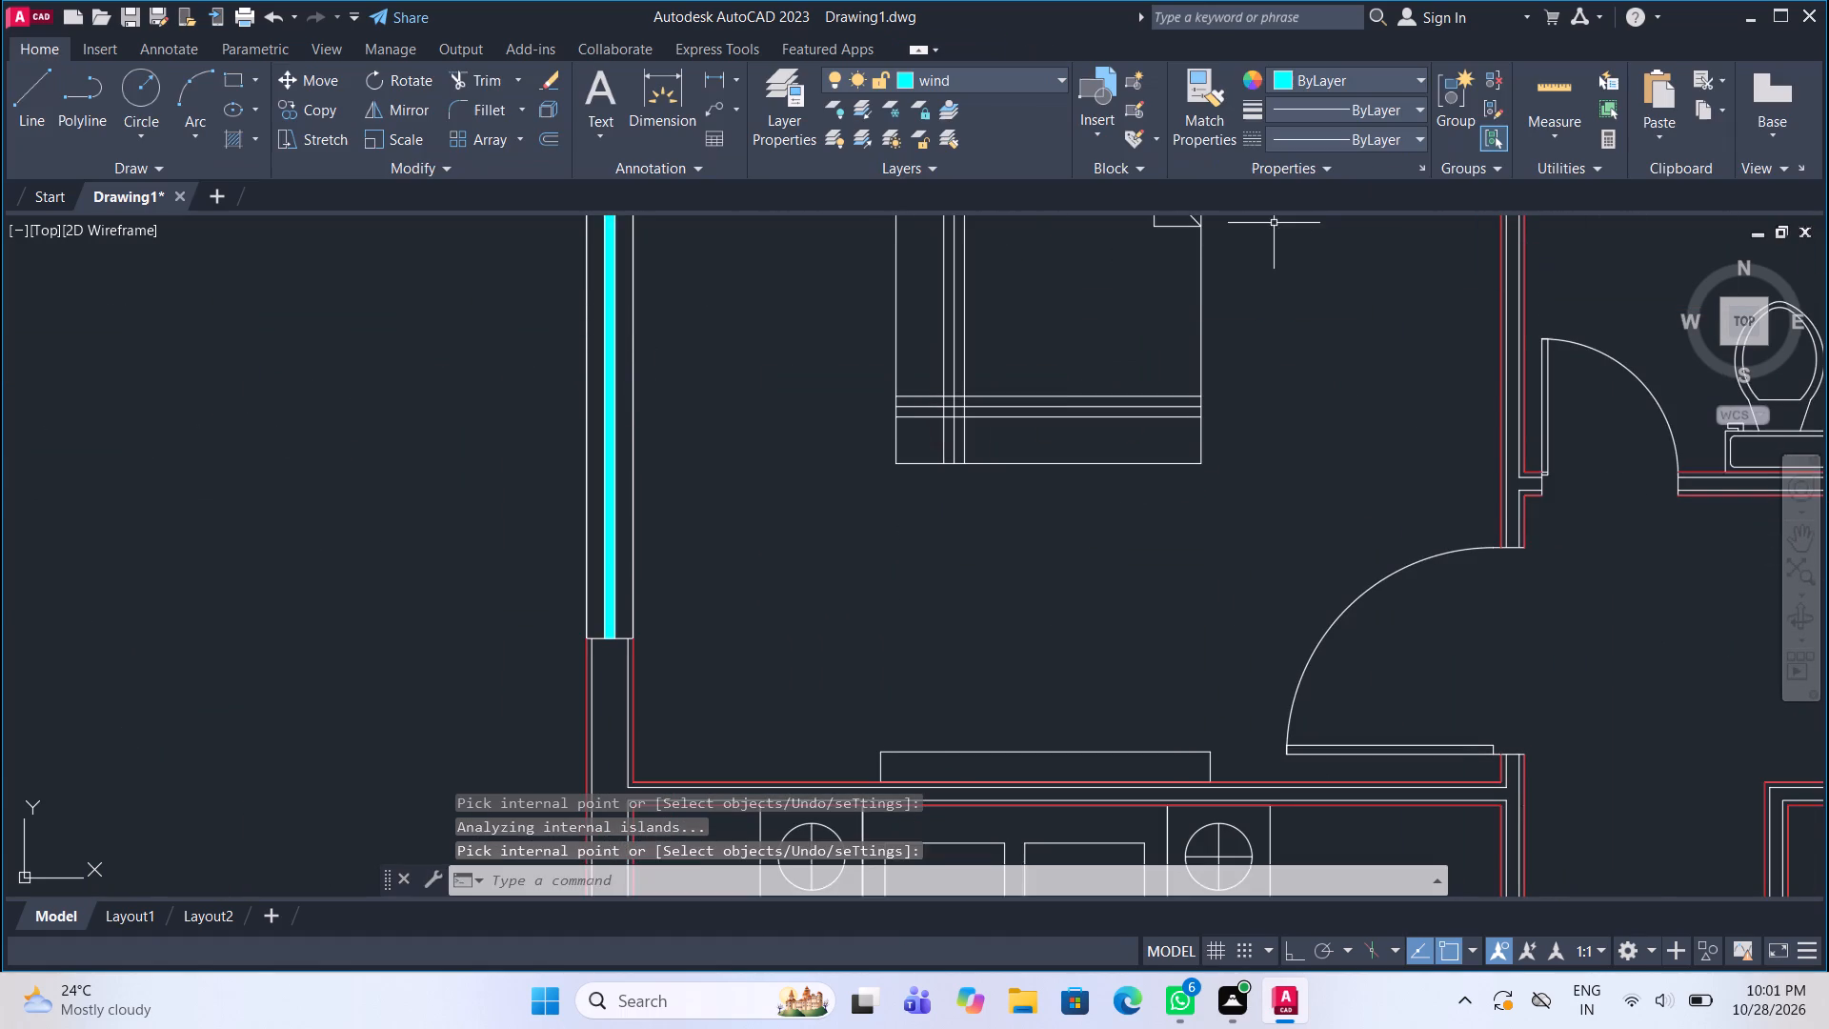
Hatch the pane of the interior partition window south of the kitchen.
{"action": "scroll", "coordinate": [217, 442], "scroll_direction": "down", "scroll_amount": 3}
{"action": "middle_click_drag", "start_coordinate": [409, 443], "coordinate": [536, 363]}
{"action": "scroll", "coordinate": [565, 342], "scroll_direction": "down", "scroll_amount": 1}
{"action": "middle_click_drag", "start_coordinate": [595, 499], "coordinate": [597, 488]}
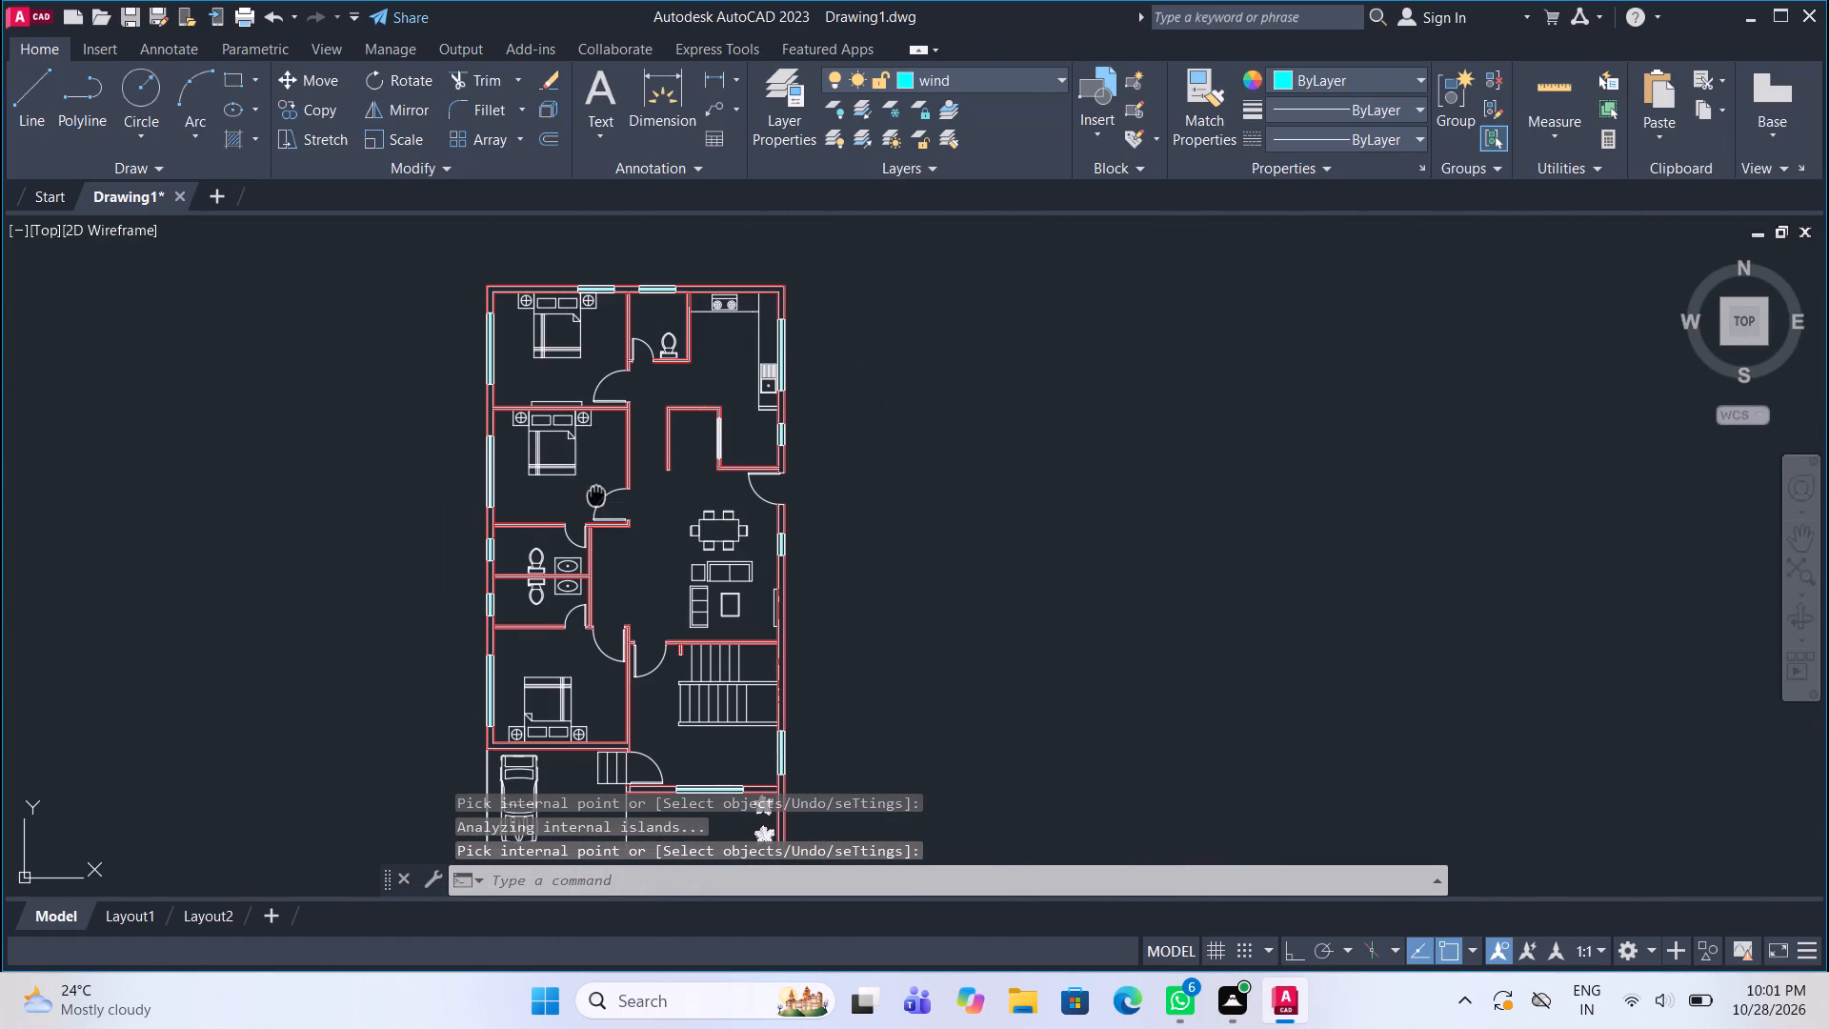
{"action": "middle_click_drag", "start_coordinate": [597, 488], "coordinate": [617, 458]}
{"action": "scroll", "coordinate": [718, 403], "scroll_direction": "up", "scroll_amount": 5}
{"action": "key", "text": "h"}
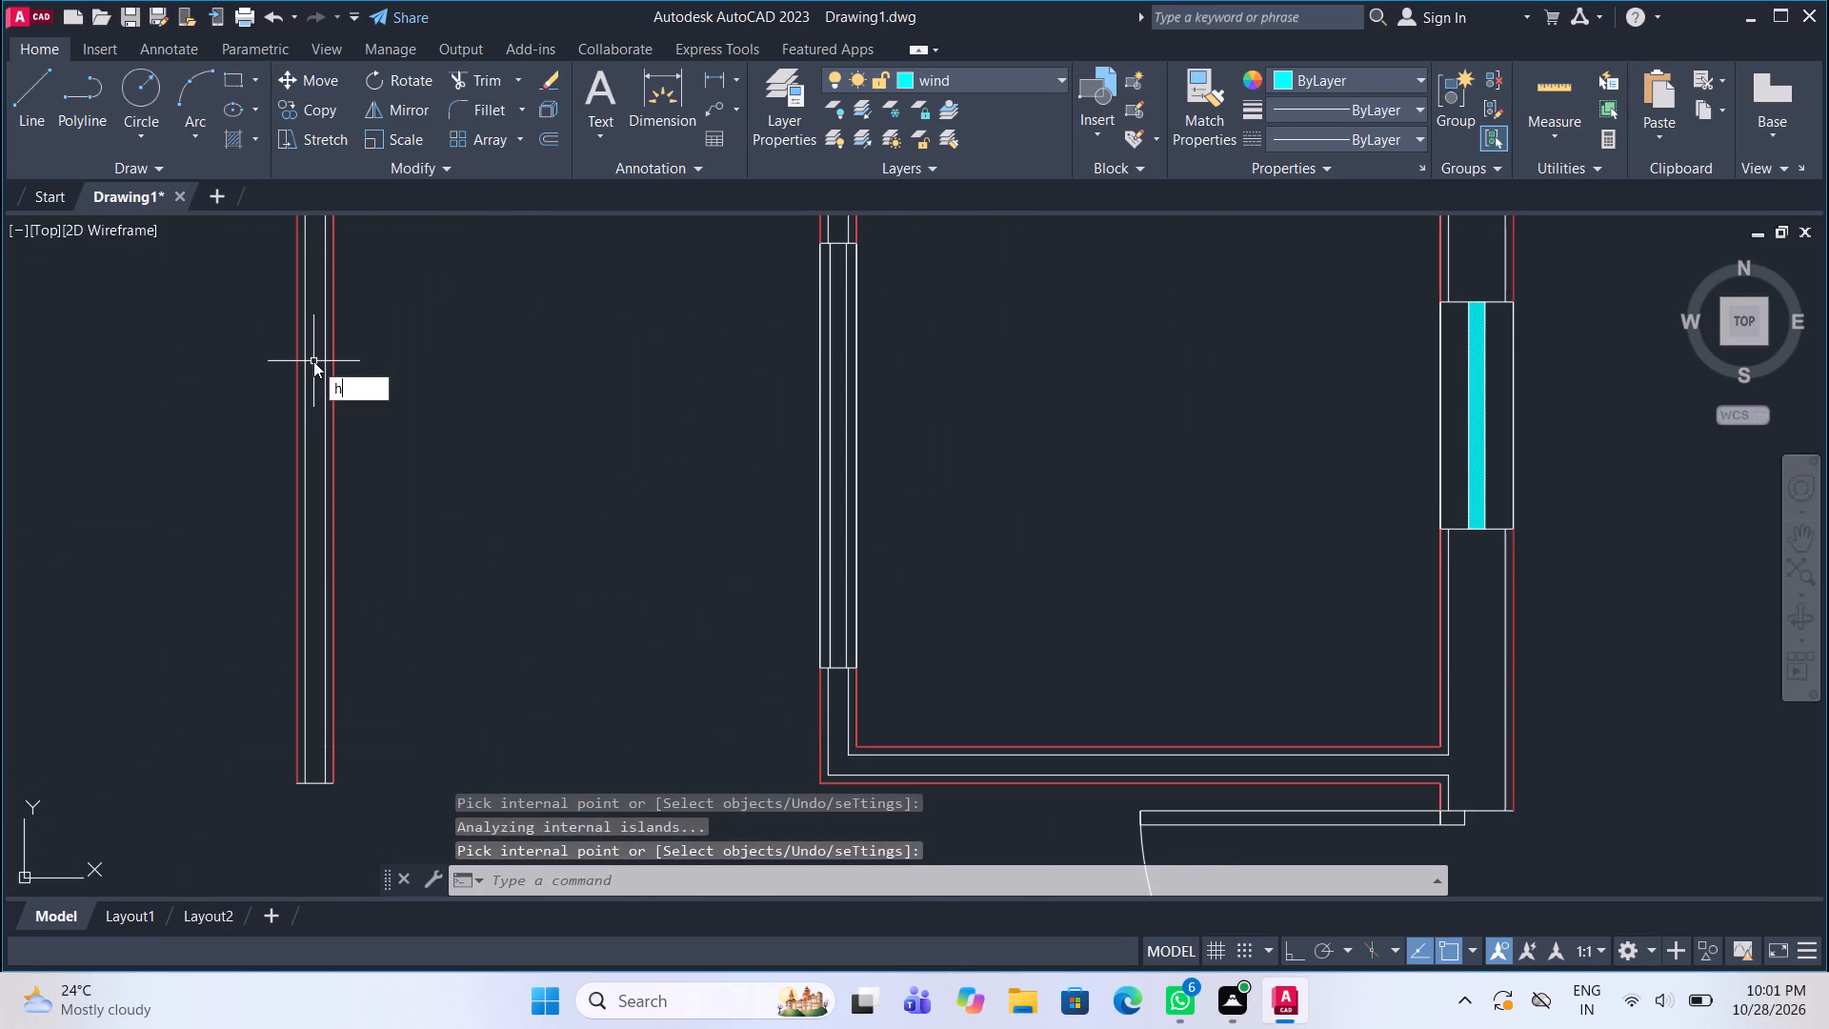
{"action": "key", "text": "Return"}
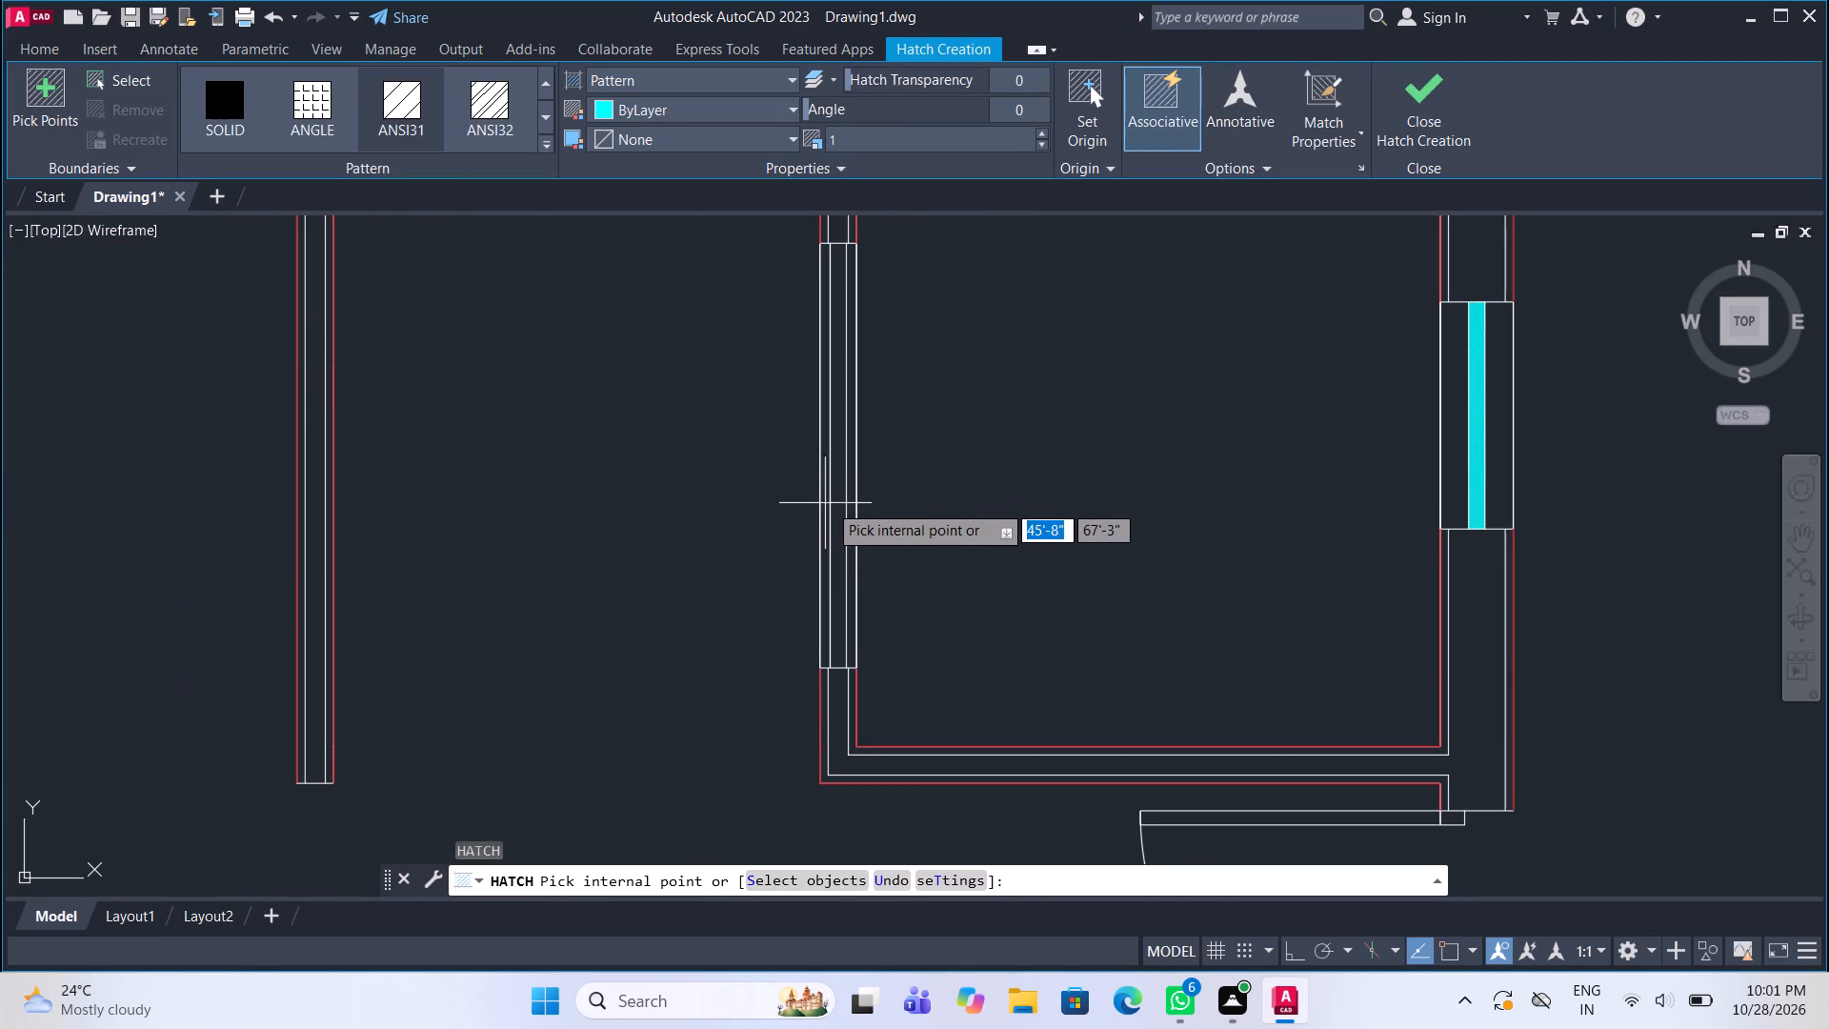
{"action": "left_click", "coordinate": [836, 512]}
{"action": "left_click", "coordinate": [1437, 102]}
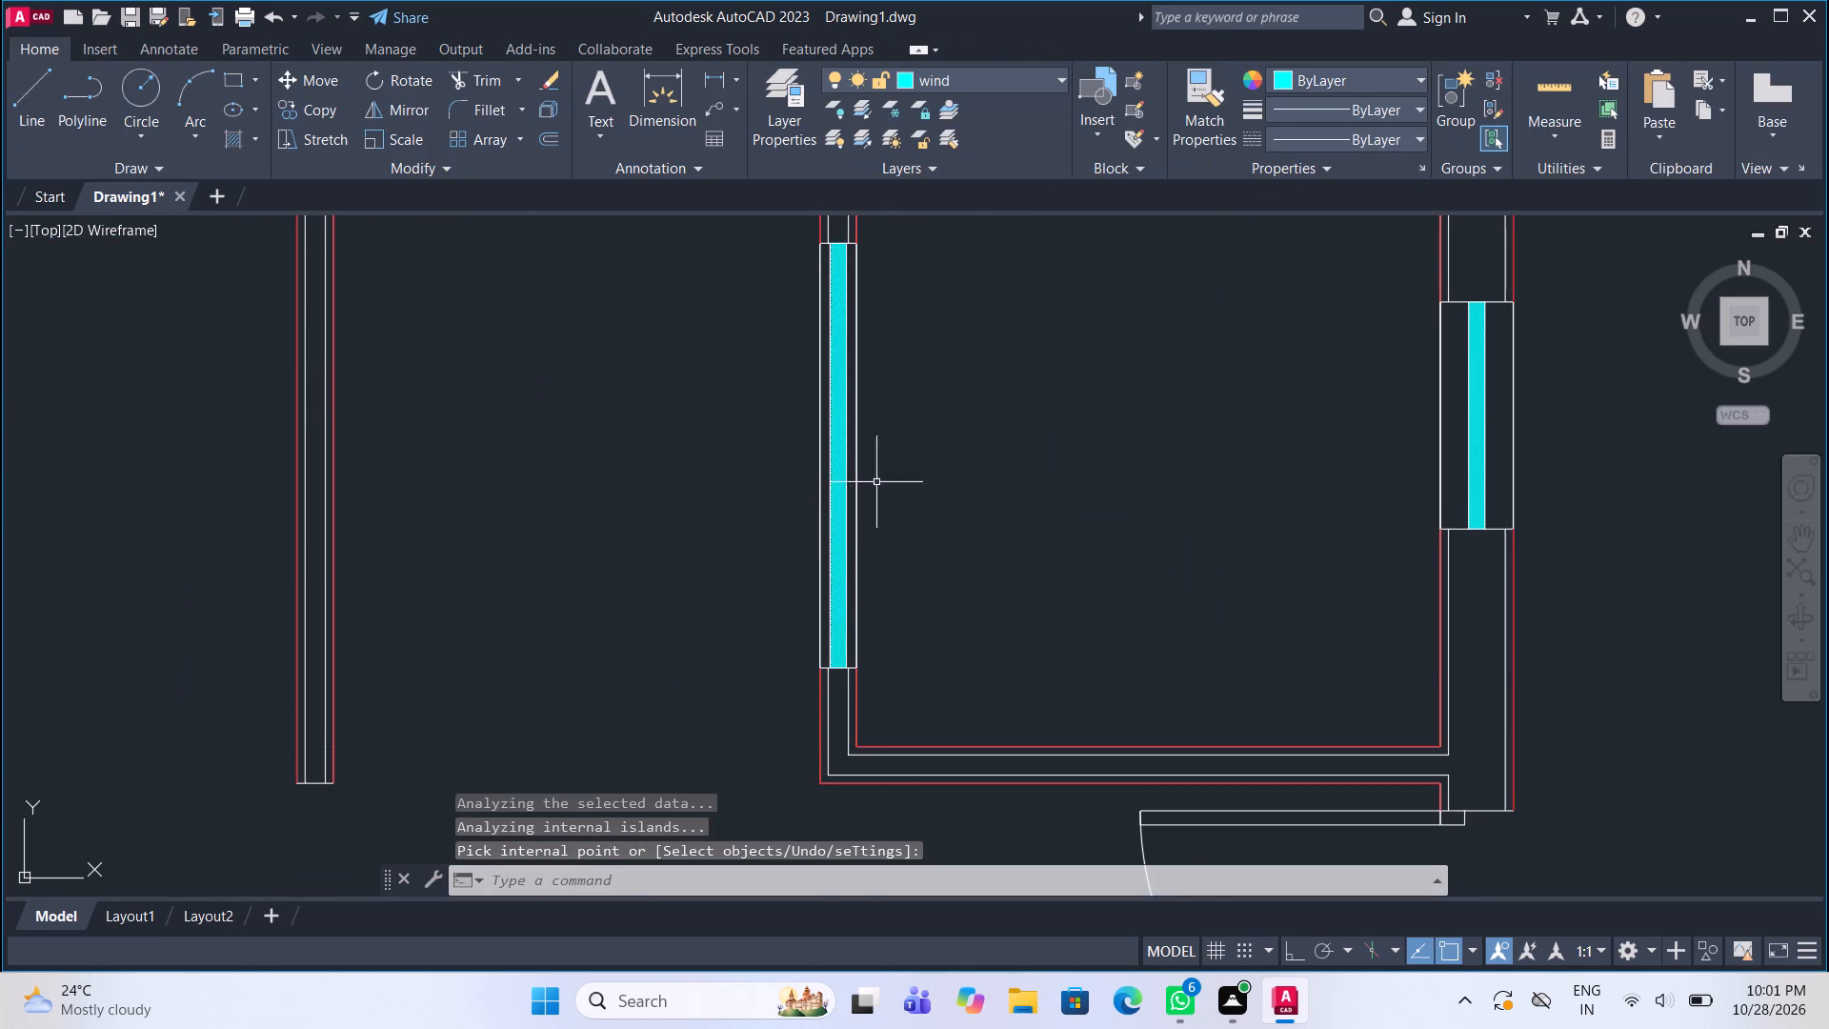
Make the hat layer current and hatch the northwest corner wall section with the ANSI32 pattern at scale 6.
{"action": "scroll", "coordinate": [808, 505], "scroll_direction": "down", "scroll_amount": 4}
{"action": "middle_click_drag", "start_coordinate": [807, 507], "coordinate": [839, 272]}
{"action": "scroll", "coordinate": [813, 411], "scroll_direction": "down", "scroll_amount": 2}
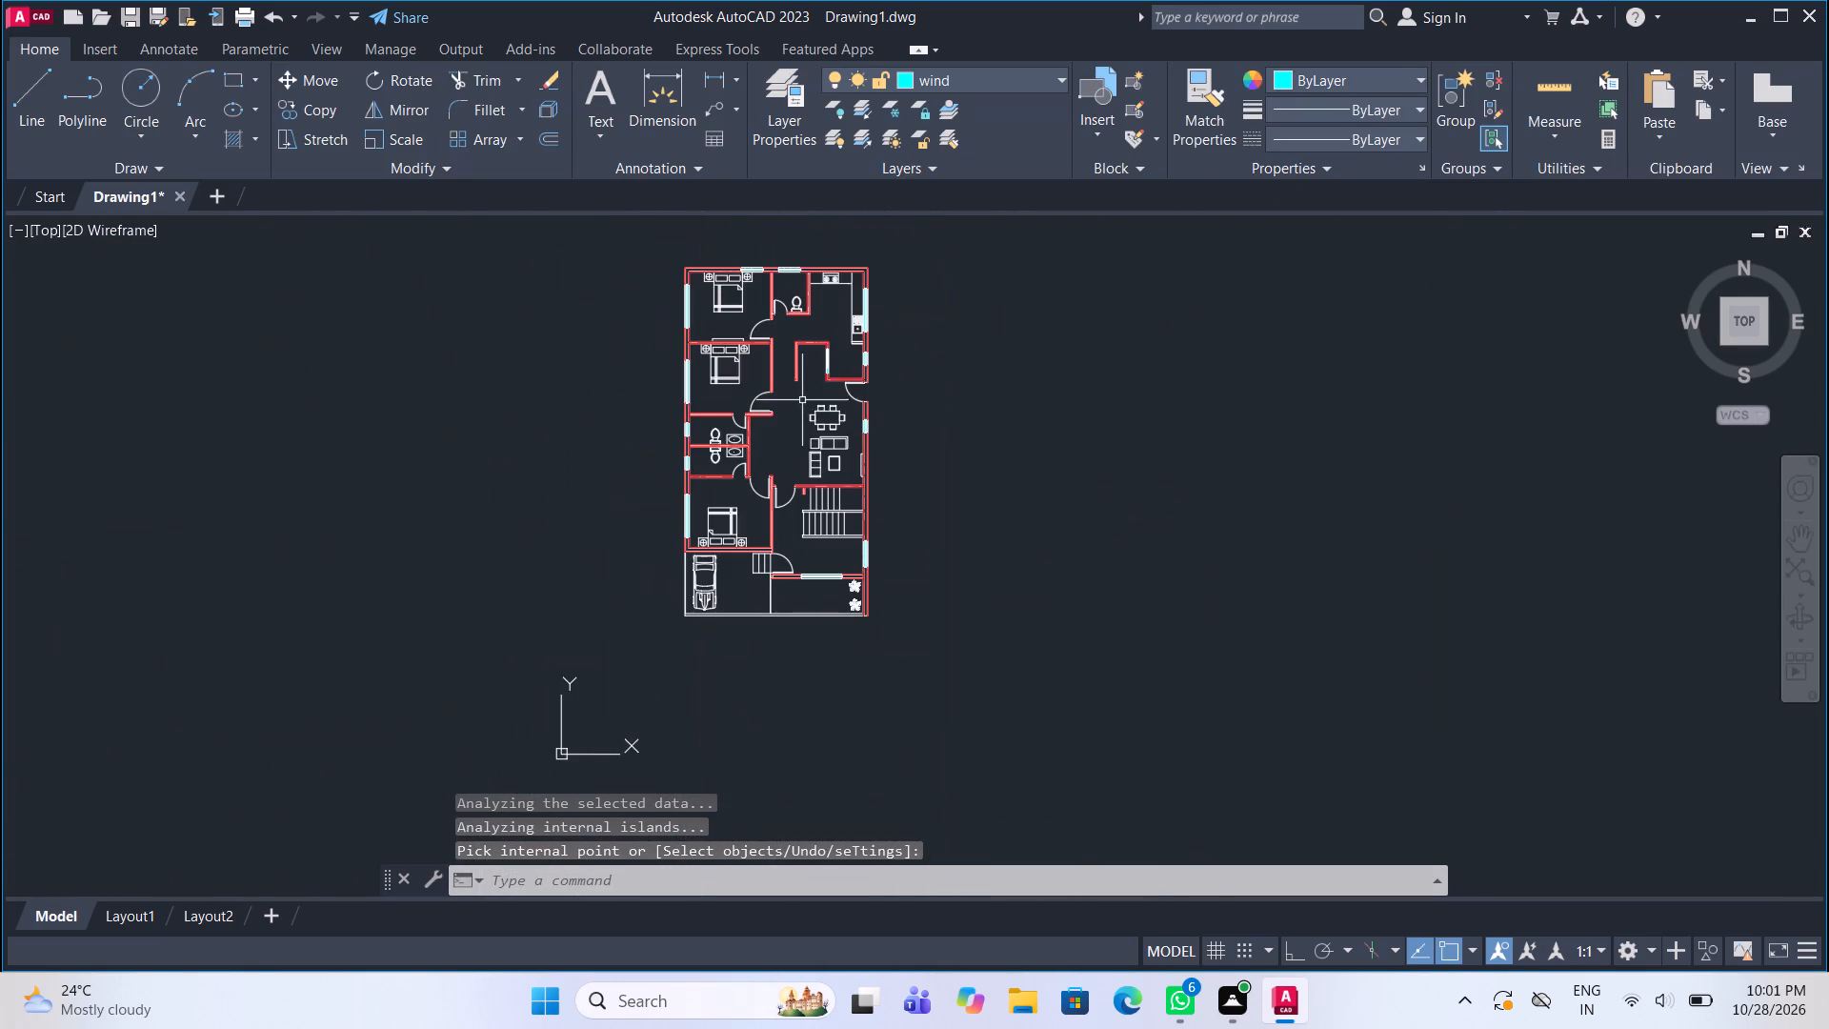
{"action": "scroll", "coordinate": [800, 393], "scroll_direction": "up", "scroll_amount": 2}
{"action": "middle_click_drag", "start_coordinate": [757, 385], "coordinate": [774, 613]}
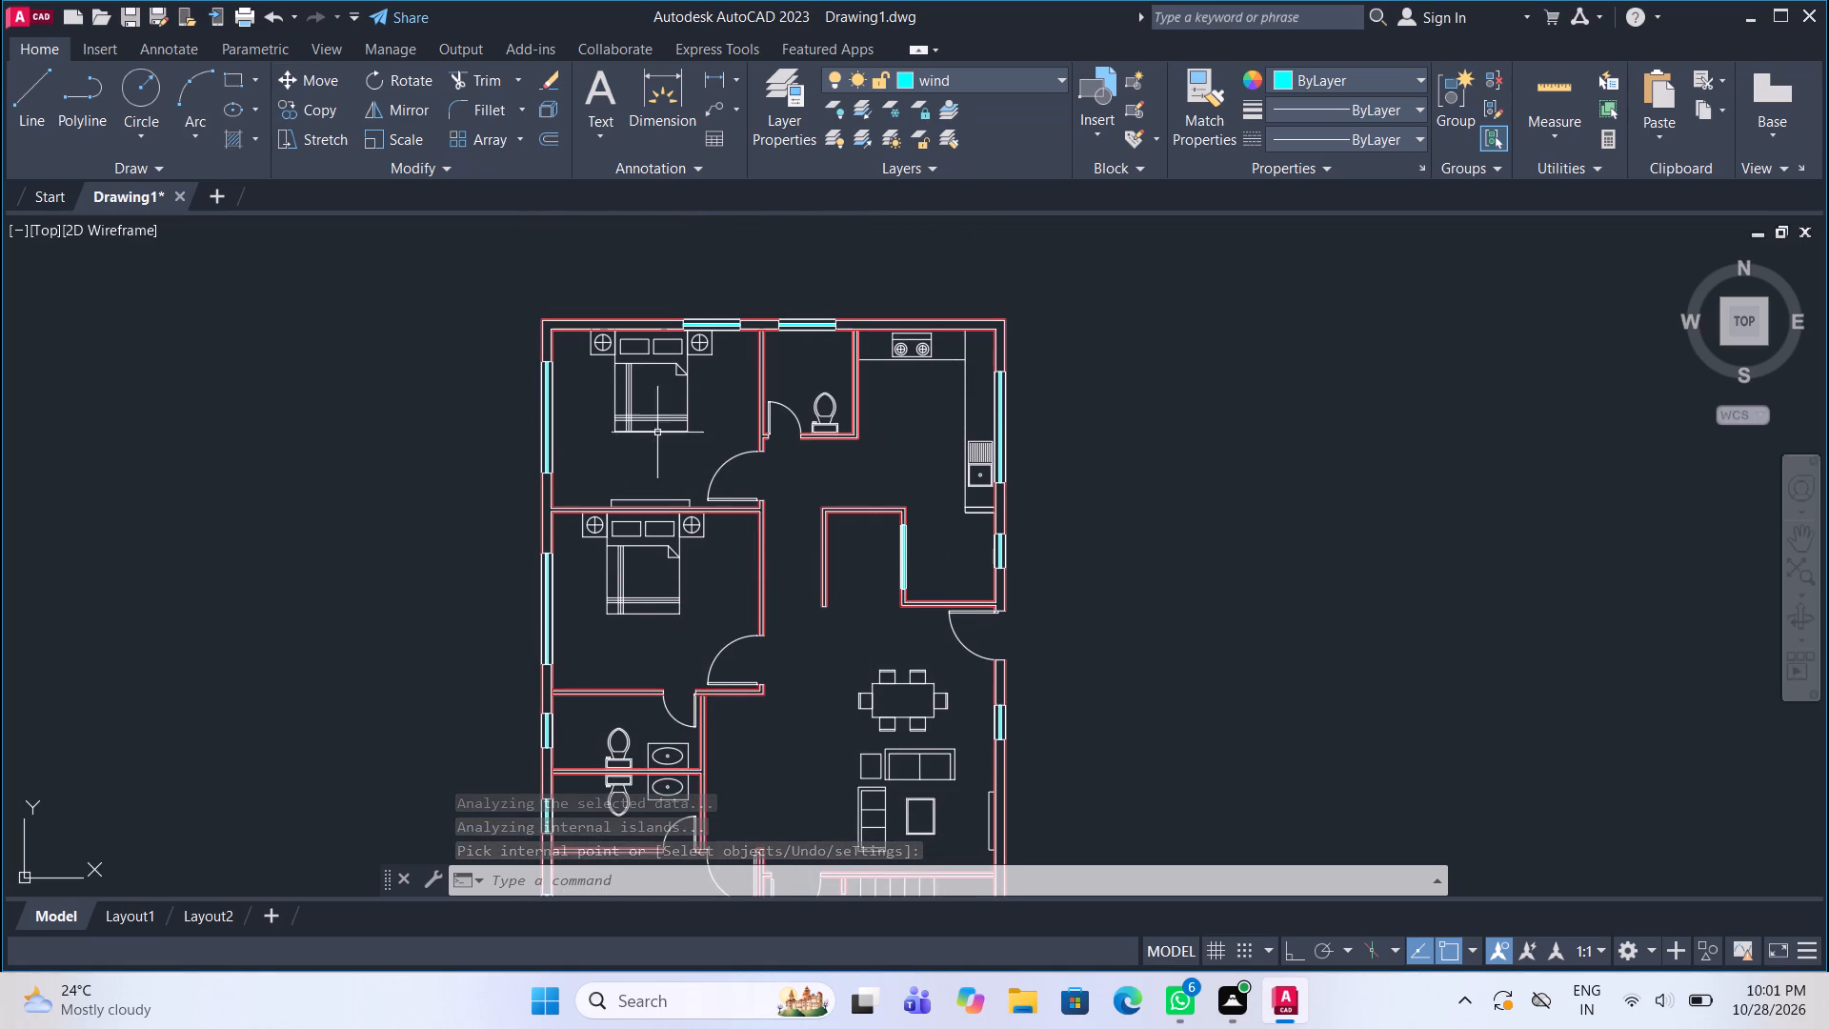
{"action": "scroll", "coordinate": [586, 266], "scroll_direction": "up", "scroll_amount": 2}
{"action": "left_click", "coordinate": [999, 71]}
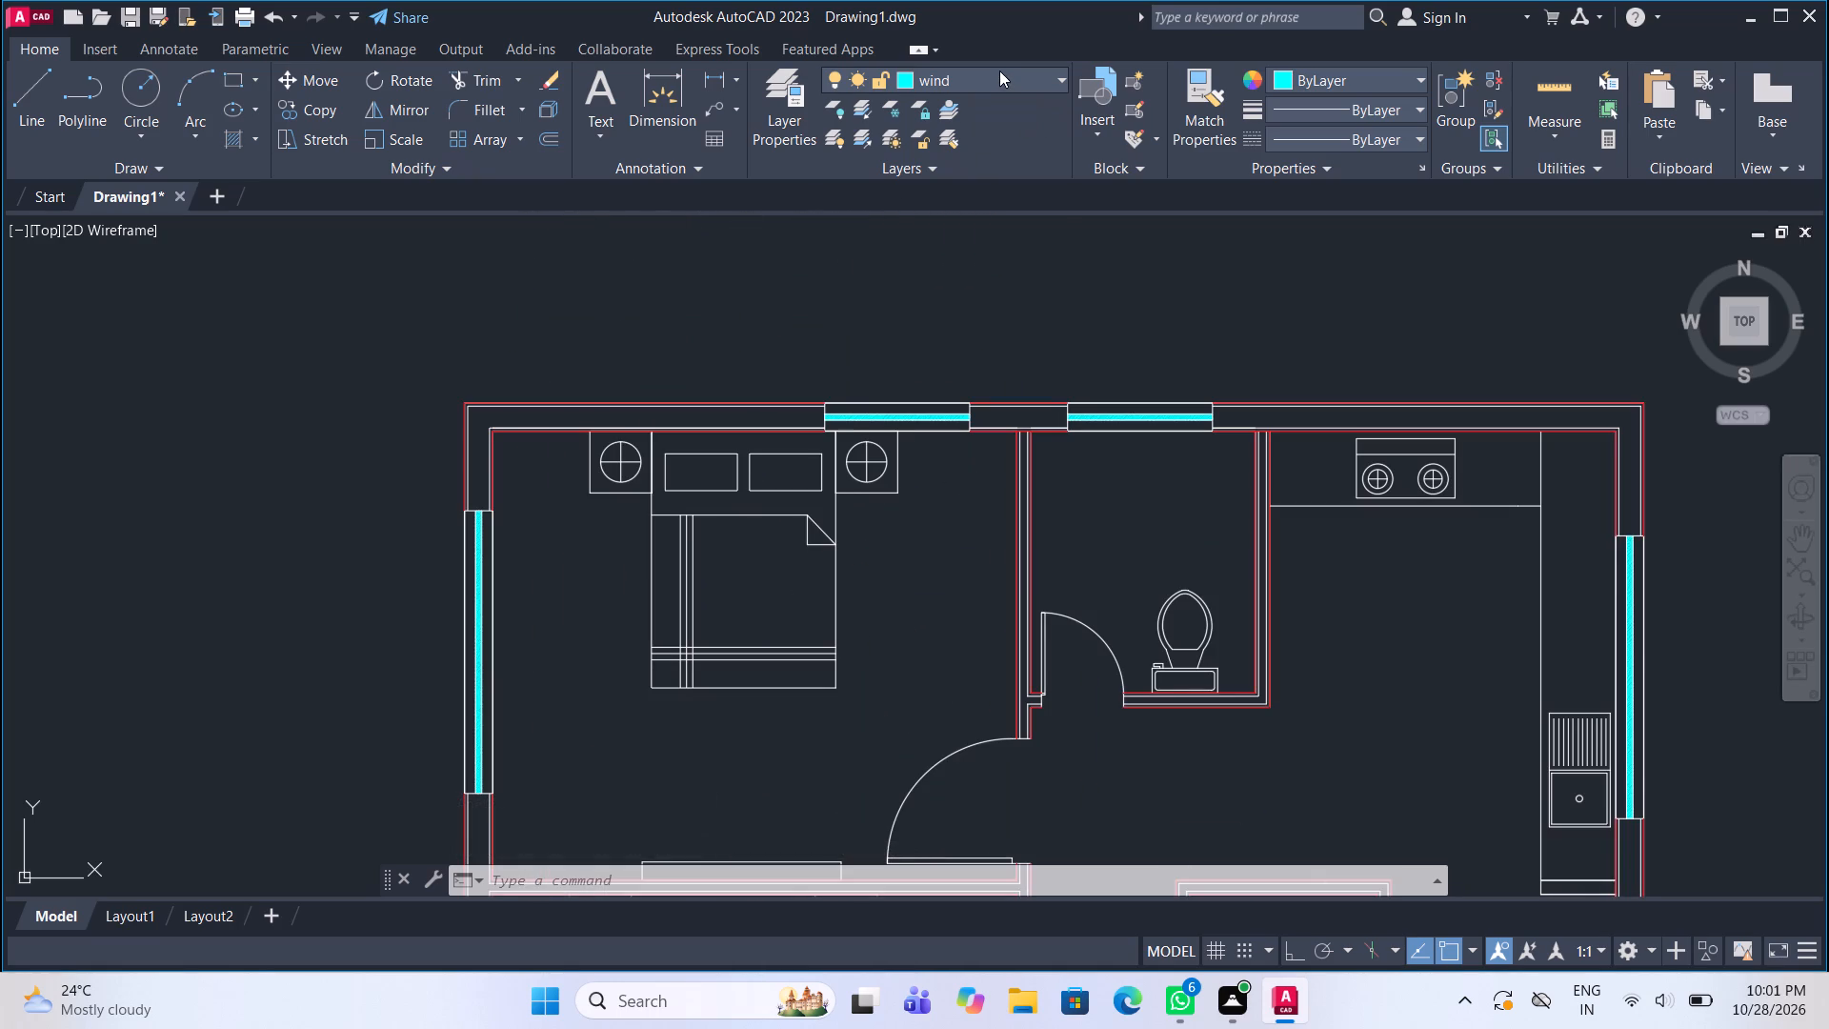
{"action": "left_click", "coordinate": [971, 199]}
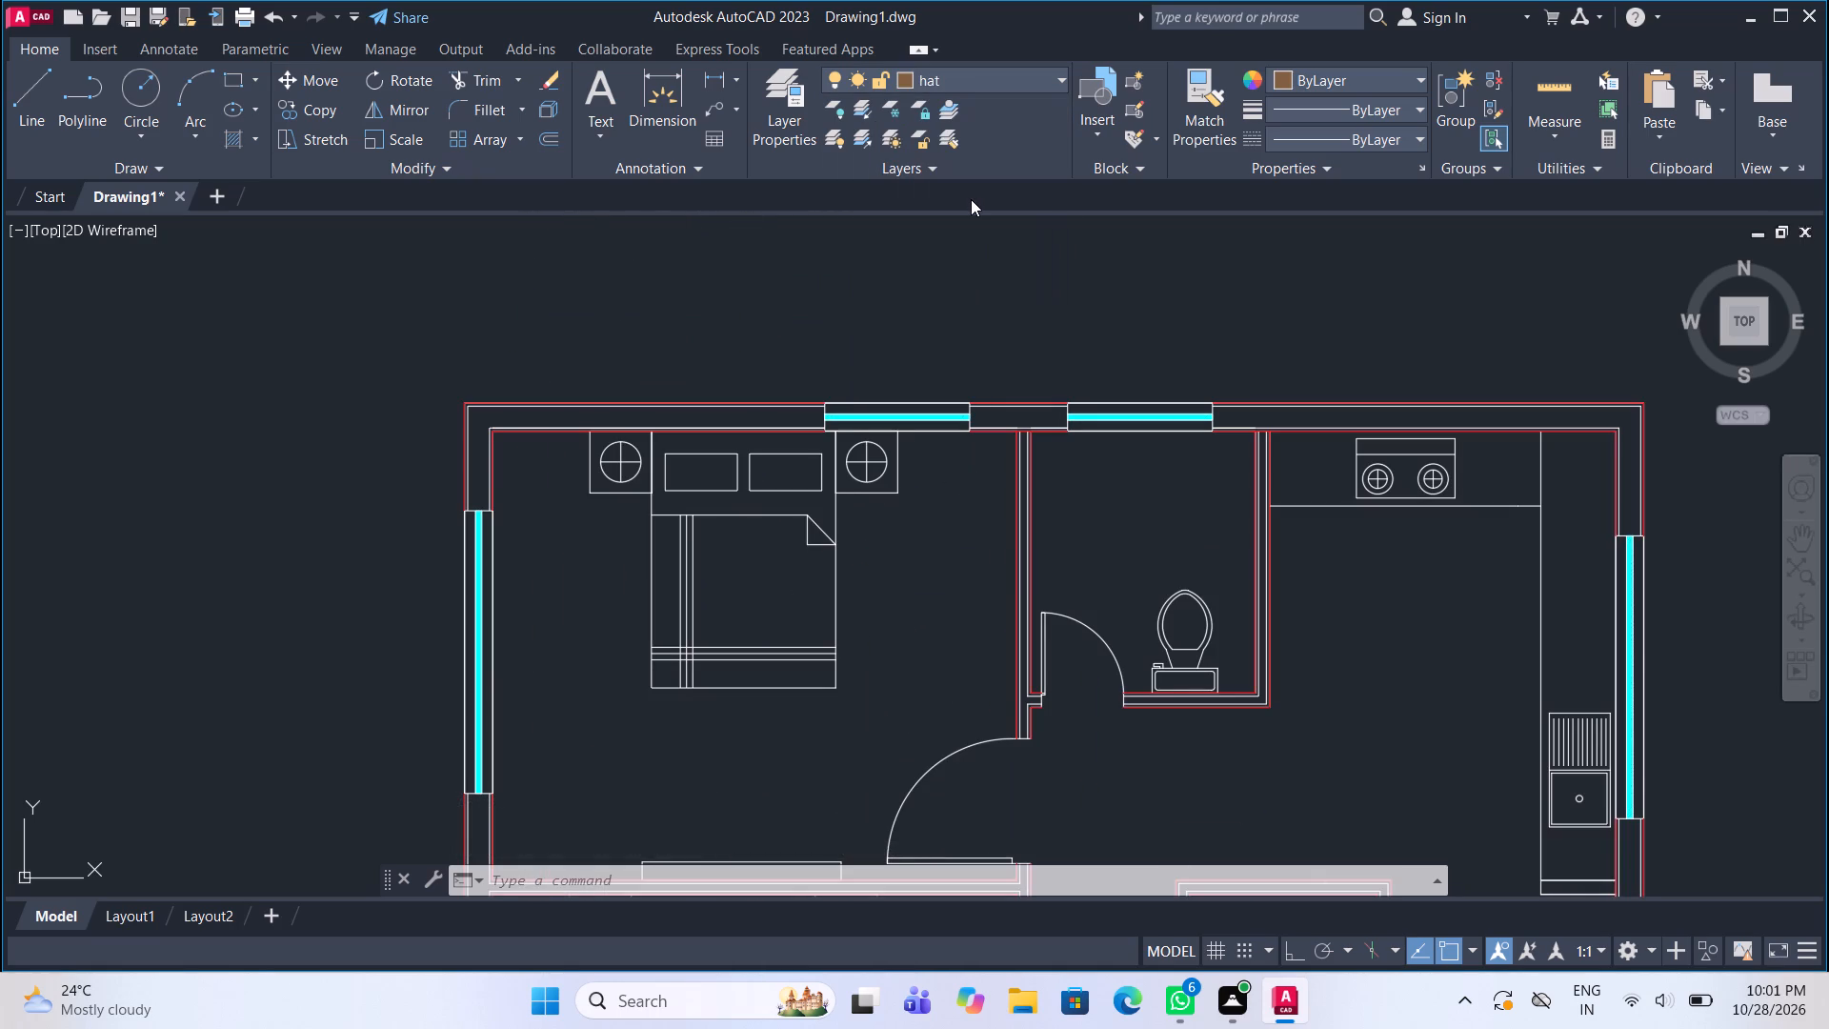
{"action": "key", "text": "h"}
{"action": "key", "text": "Return"}
{"action": "key", "text": "h"}
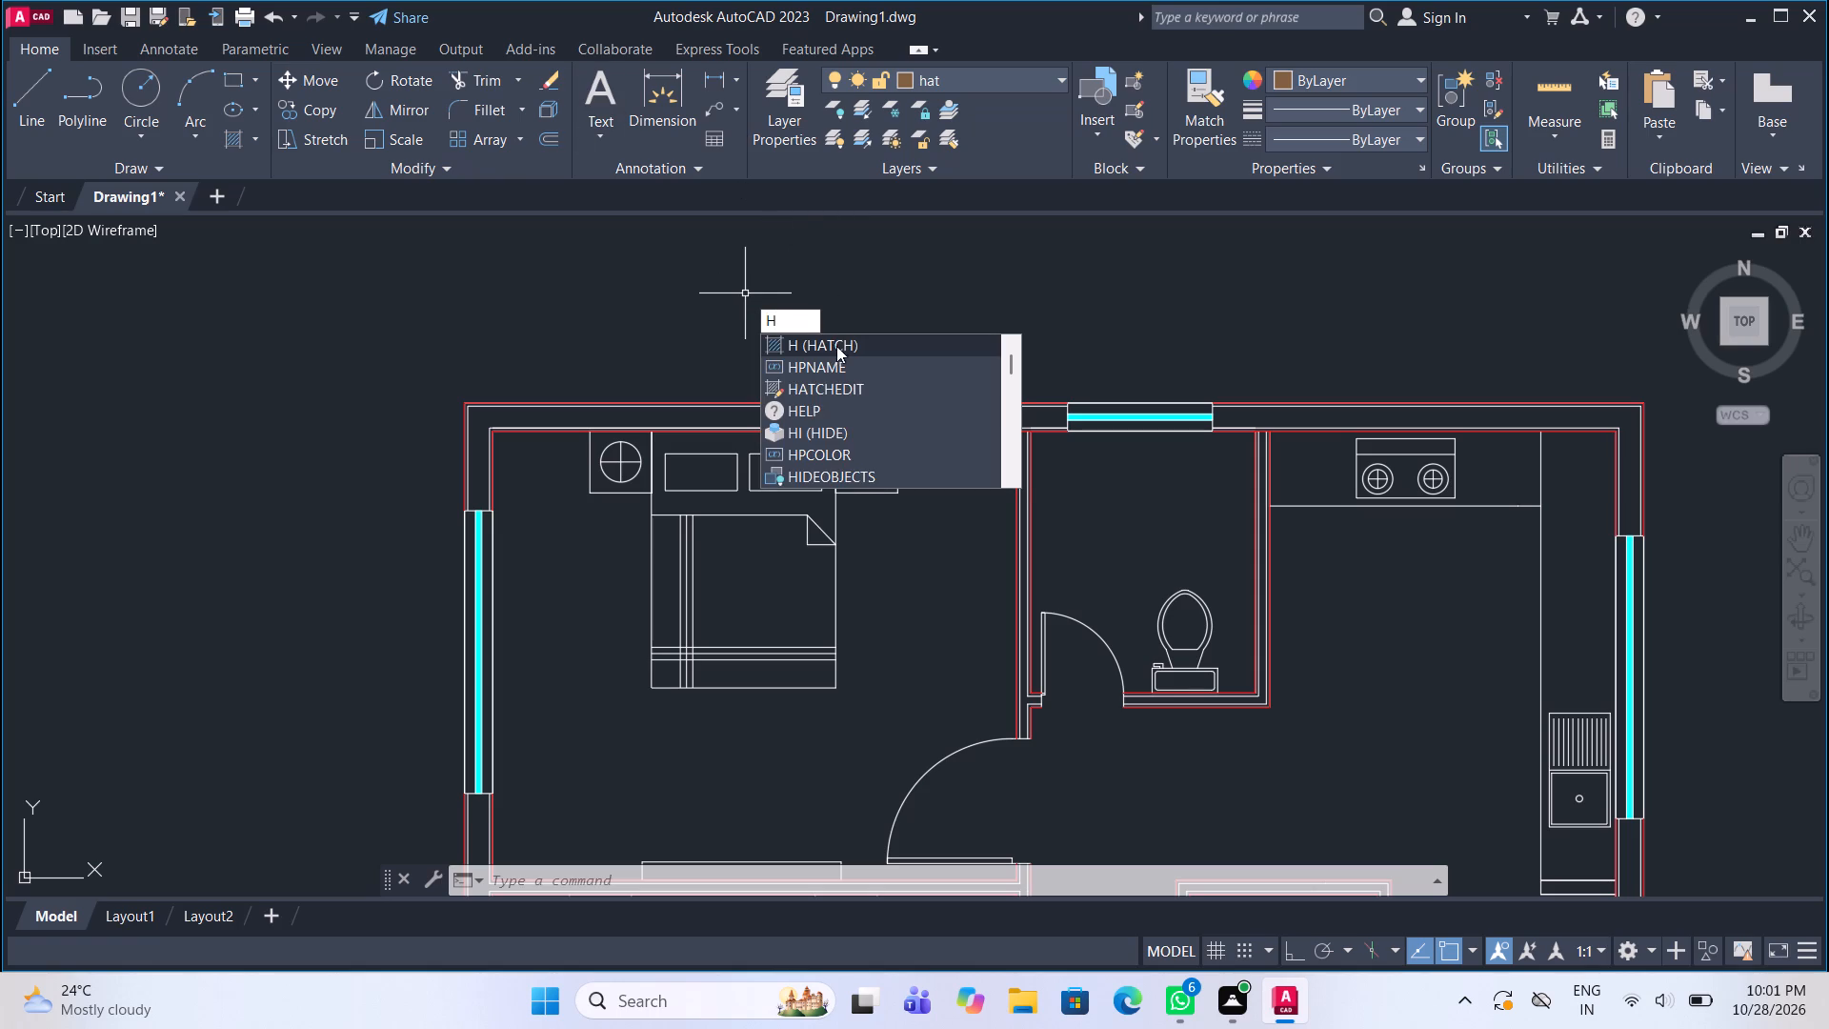
{"action": "left_click", "coordinate": [837, 346]}
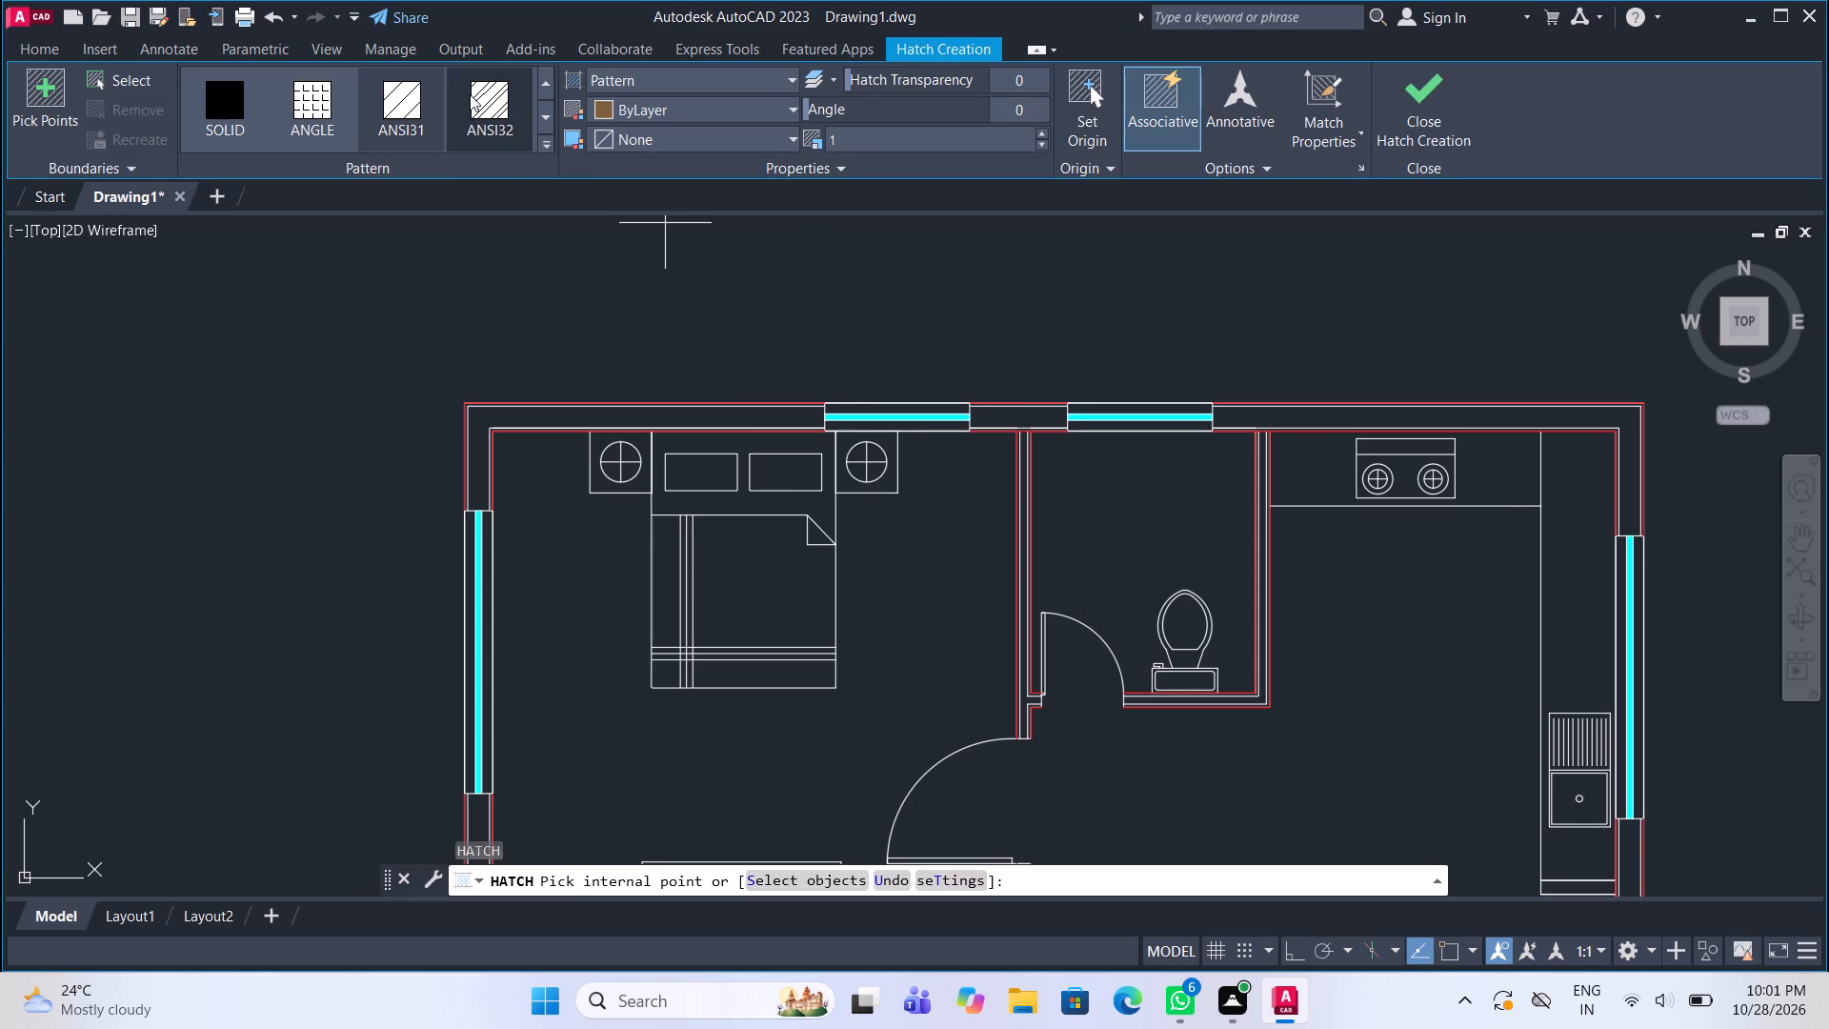
{"action": "left_click", "coordinate": [499, 100]}
{"action": "scroll", "coordinate": [613, 410], "scroll_direction": "up", "scroll_amount": 2}
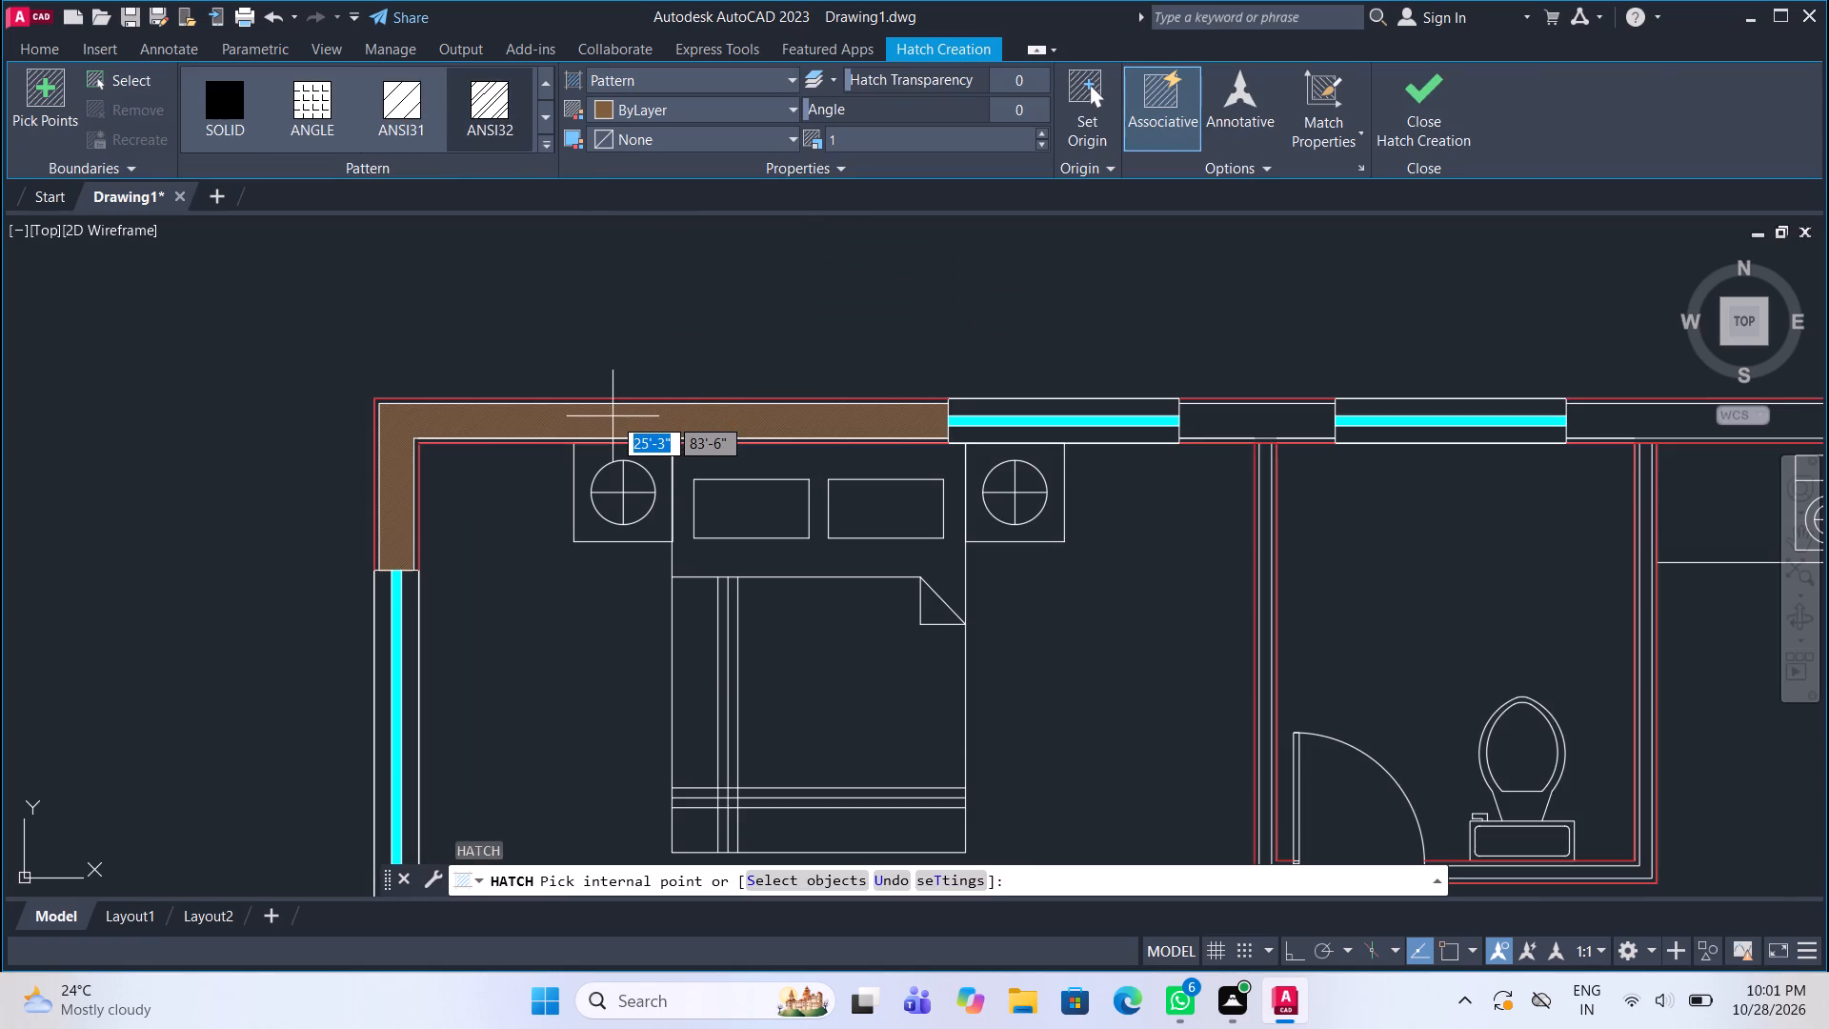
{"action": "left_click", "coordinate": [1044, 137]}
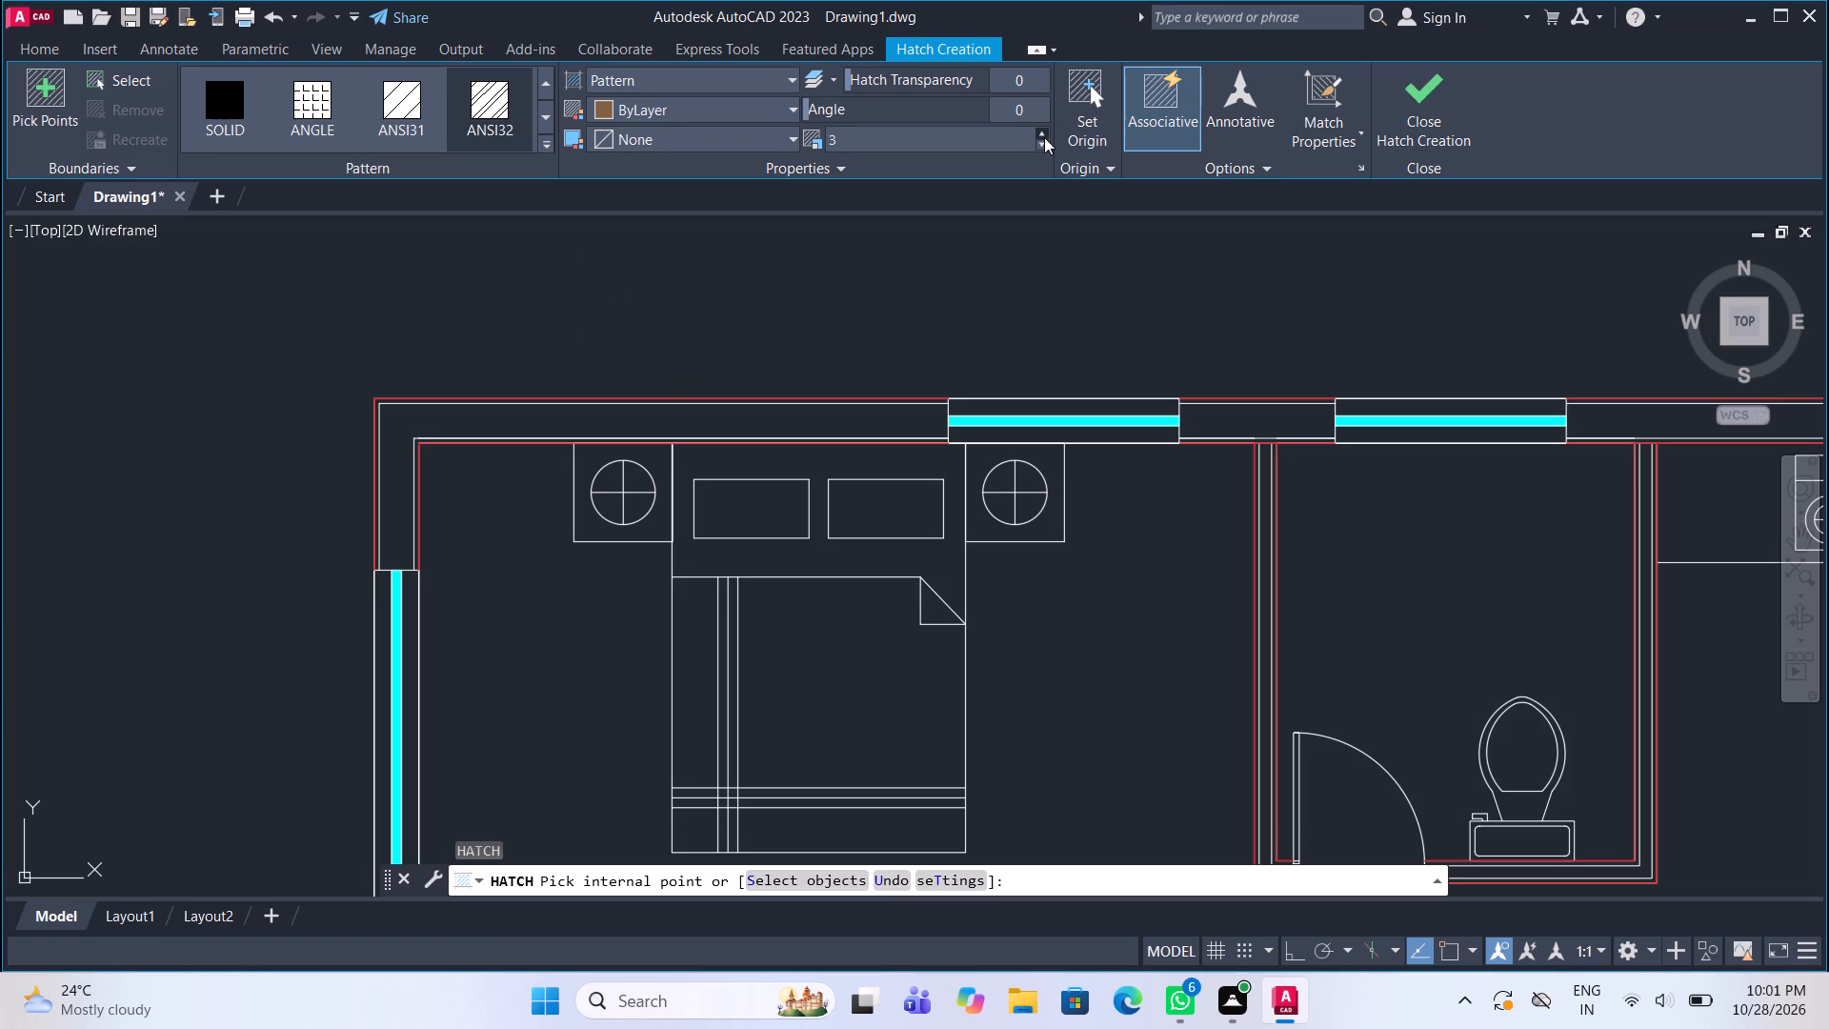
{"action": "left_click", "coordinate": [743, 410]}
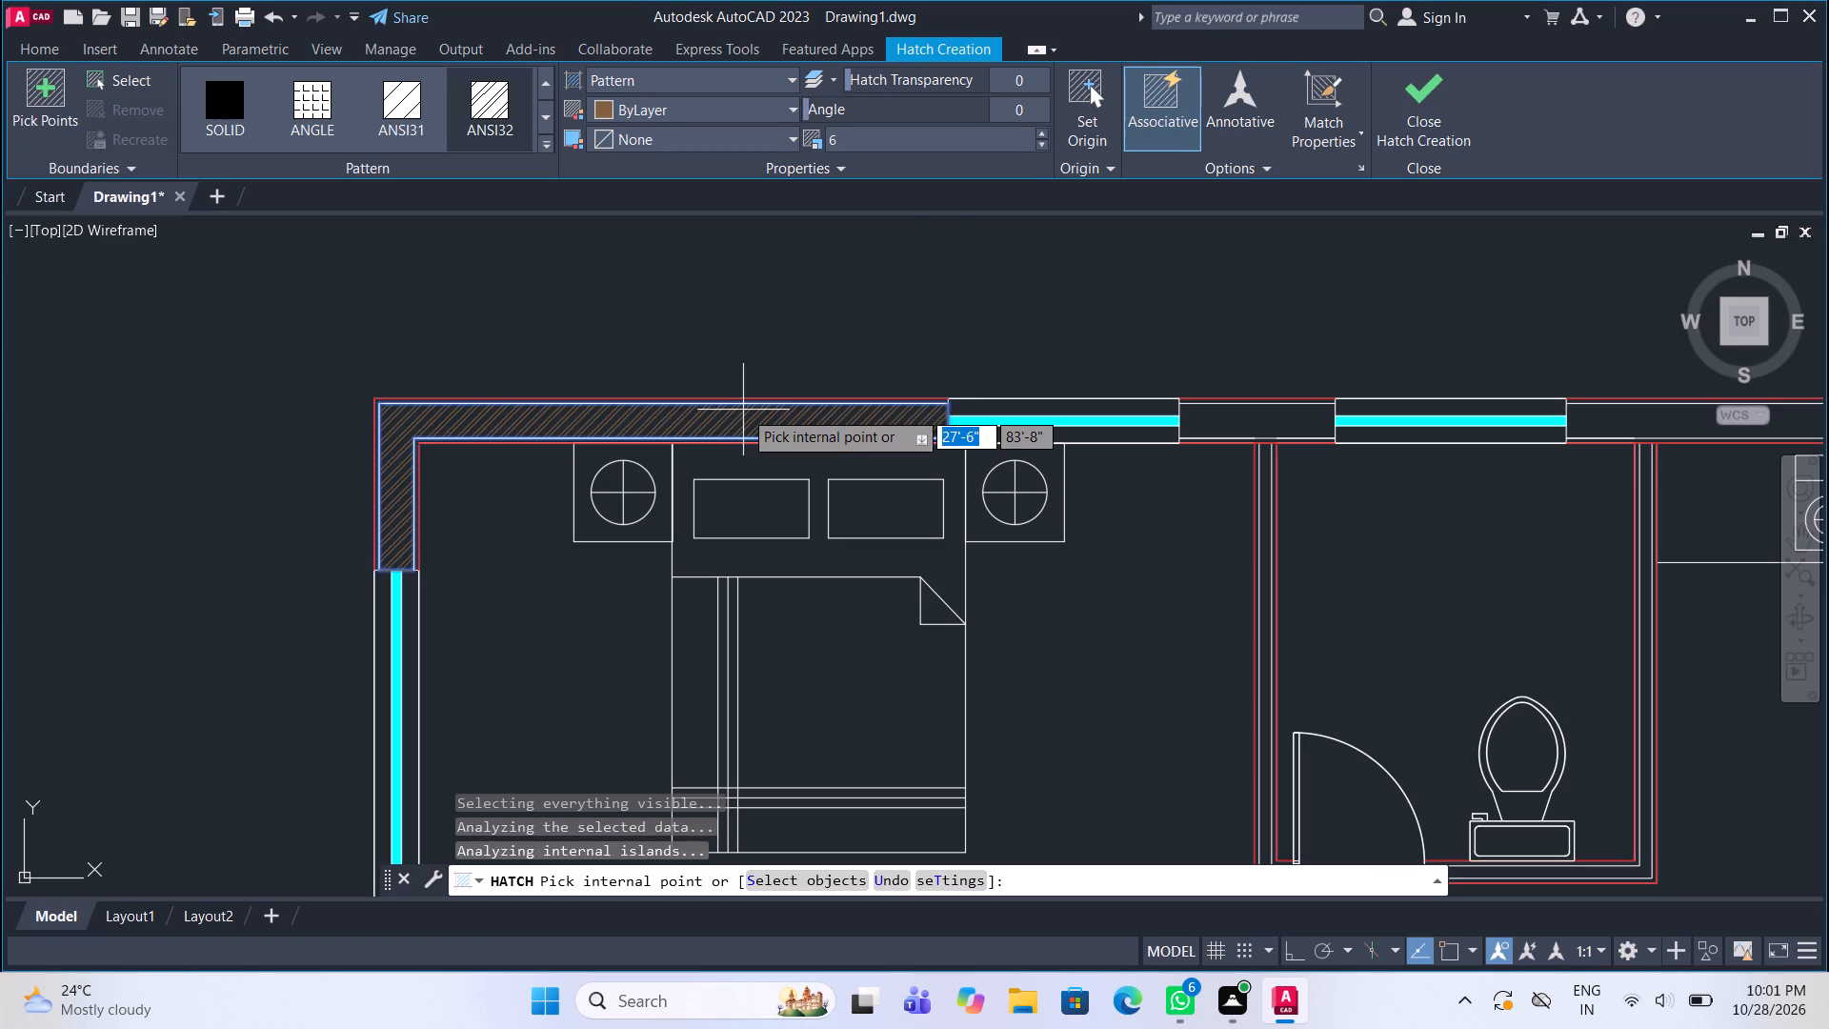
{"action": "left_click", "coordinate": [1045, 132]}
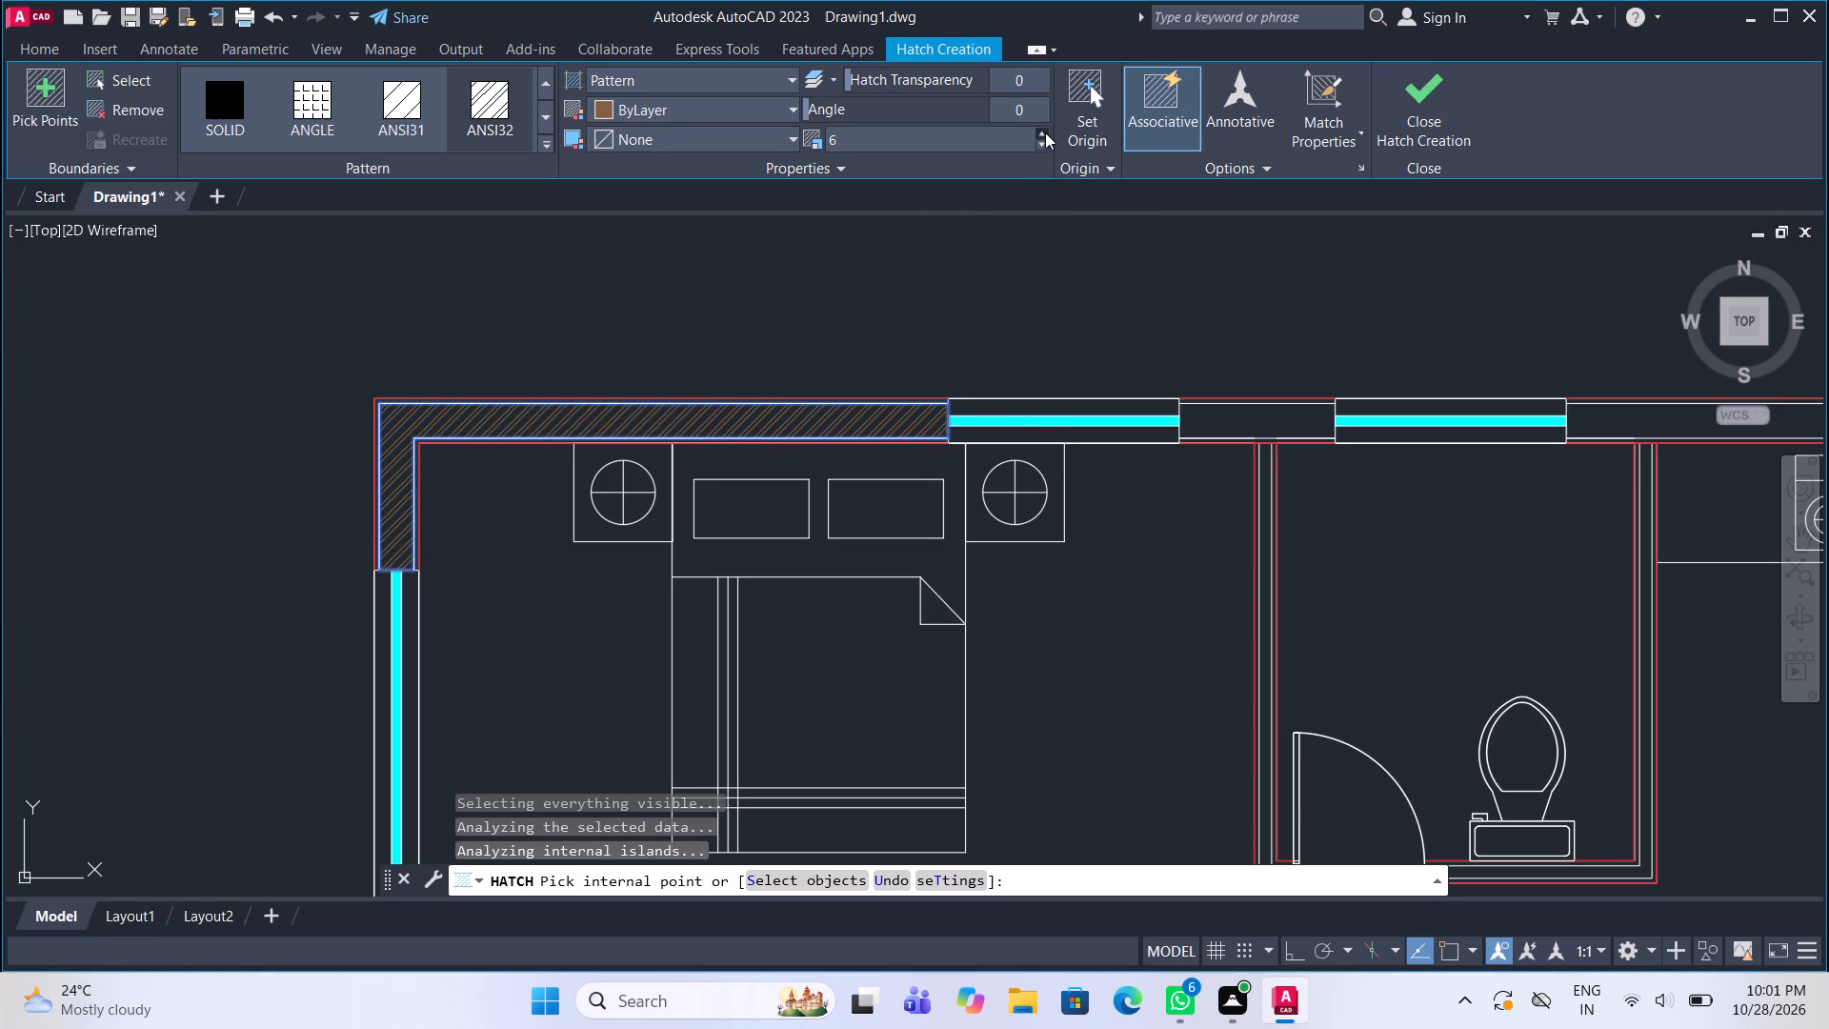
{"action": "left_click", "coordinate": [1045, 132]}
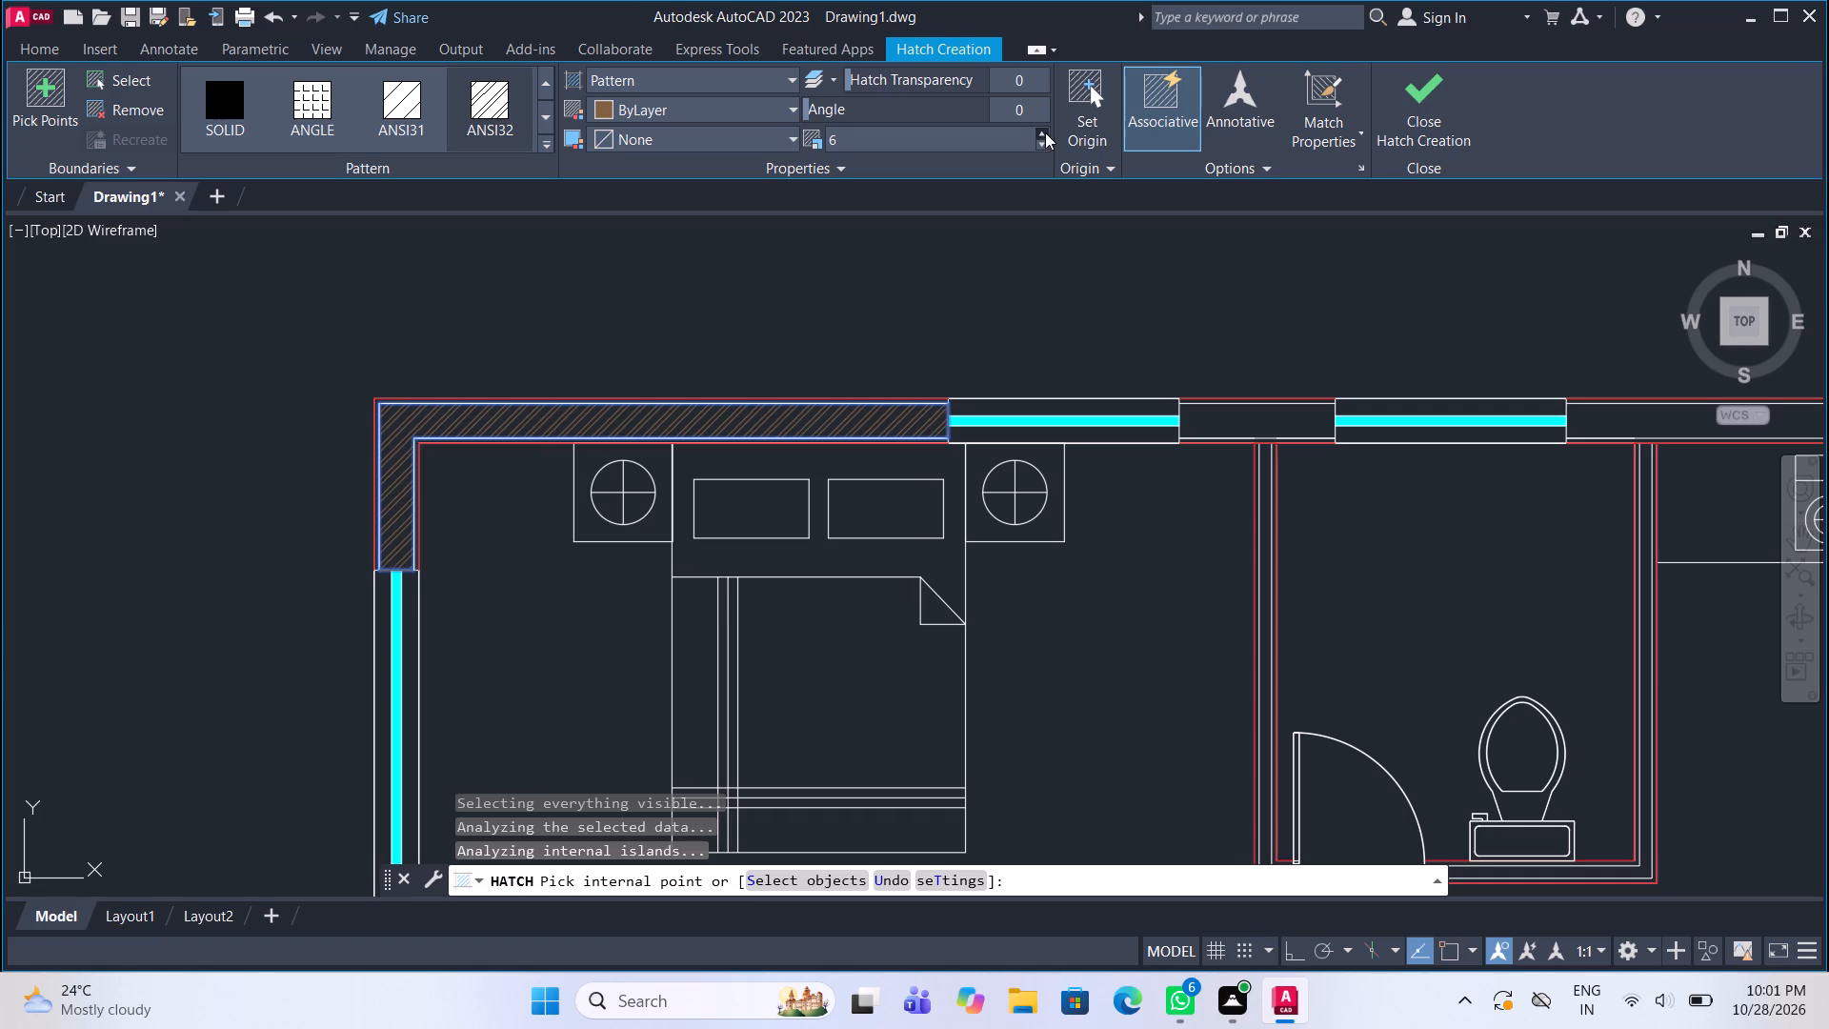
Hatch the north wall section between the two windows and the northeast corner wall section by the kitchen.
{"action": "left_click", "coordinate": [1254, 428]}
{"action": "scroll", "coordinate": [639, 333], "scroll_direction": "down", "scroll_amount": 3}
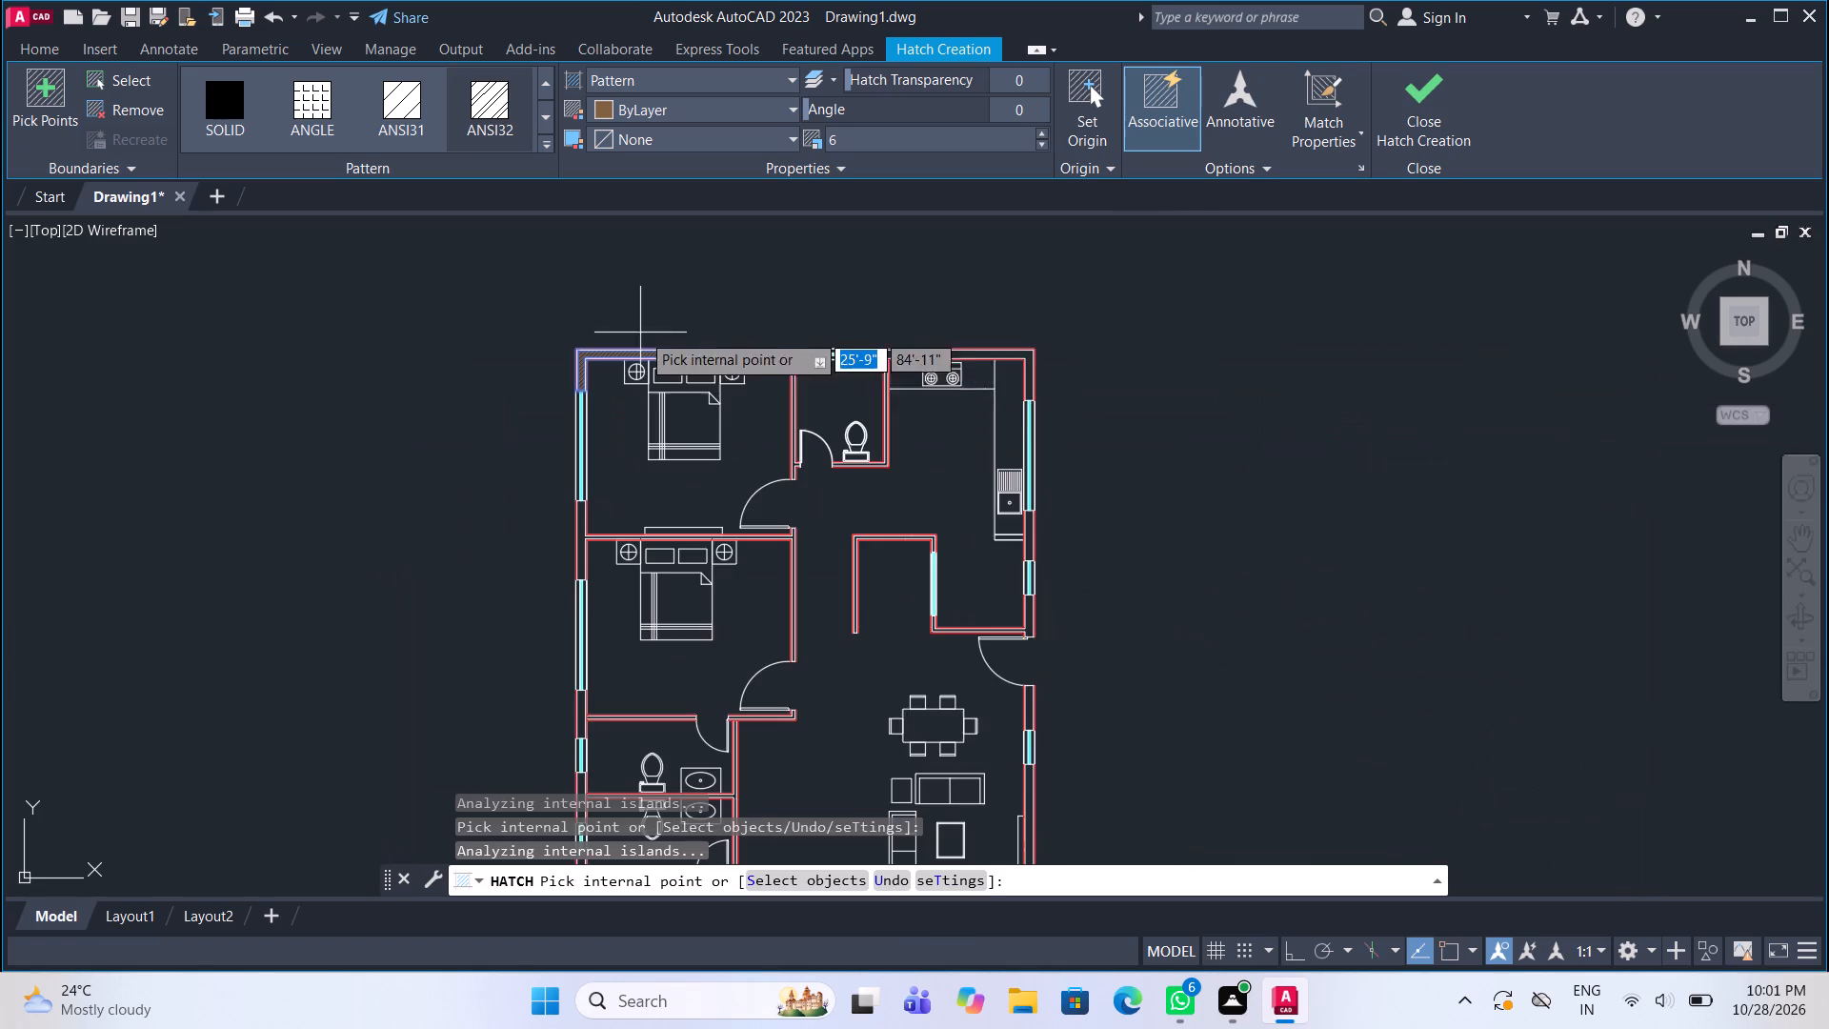
{"action": "scroll", "coordinate": [995, 353], "scroll_direction": "up", "scroll_amount": 3}
{"action": "left_click", "coordinate": [946, 349]}
{"action": "scroll", "coordinate": [946, 349], "scroll_direction": "down", "scroll_amount": 3}
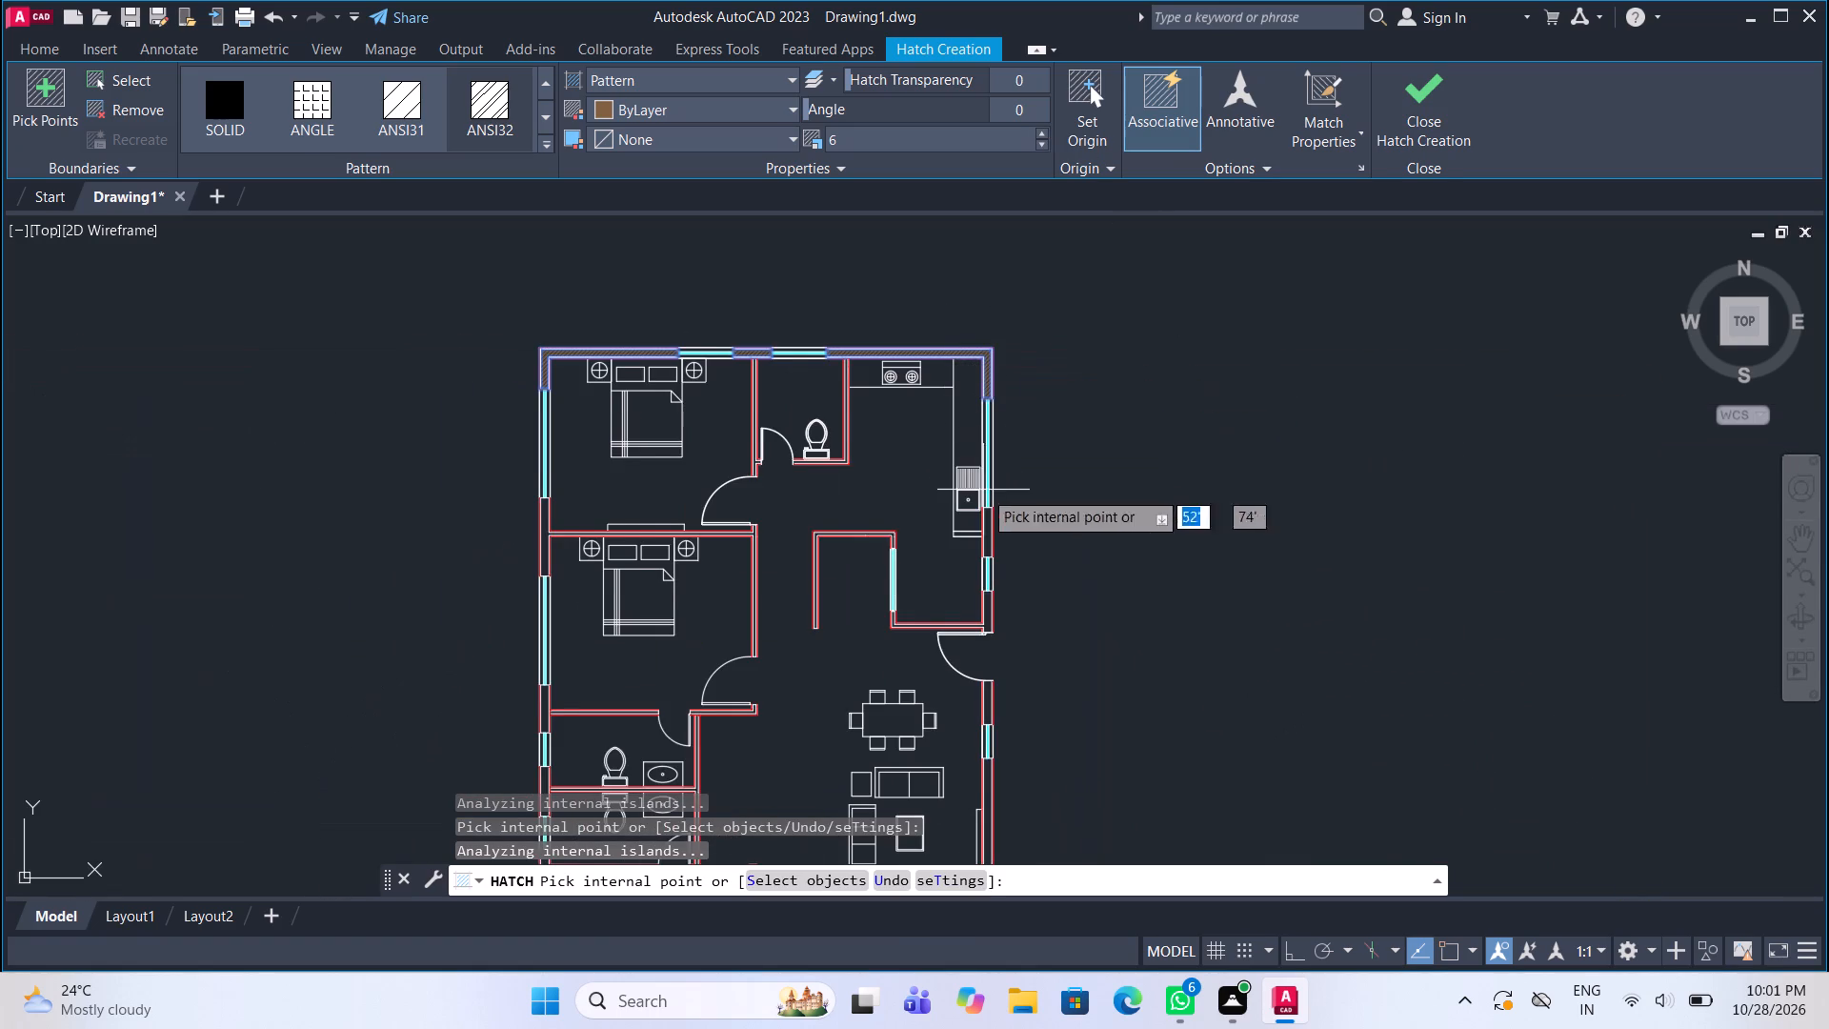
Hatch the west wall section between the two northern bedrooms' windows together with its connected partition wall.
{"action": "middle_click_drag", "start_coordinate": [983, 490], "coordinate": [994, 387]}
{"action": "scroll", "coordinate": [564, 417], "scroll_direction": "up", "scroll_amount": 3}
{"action": "left_click", "coordinate": [514, 467]}
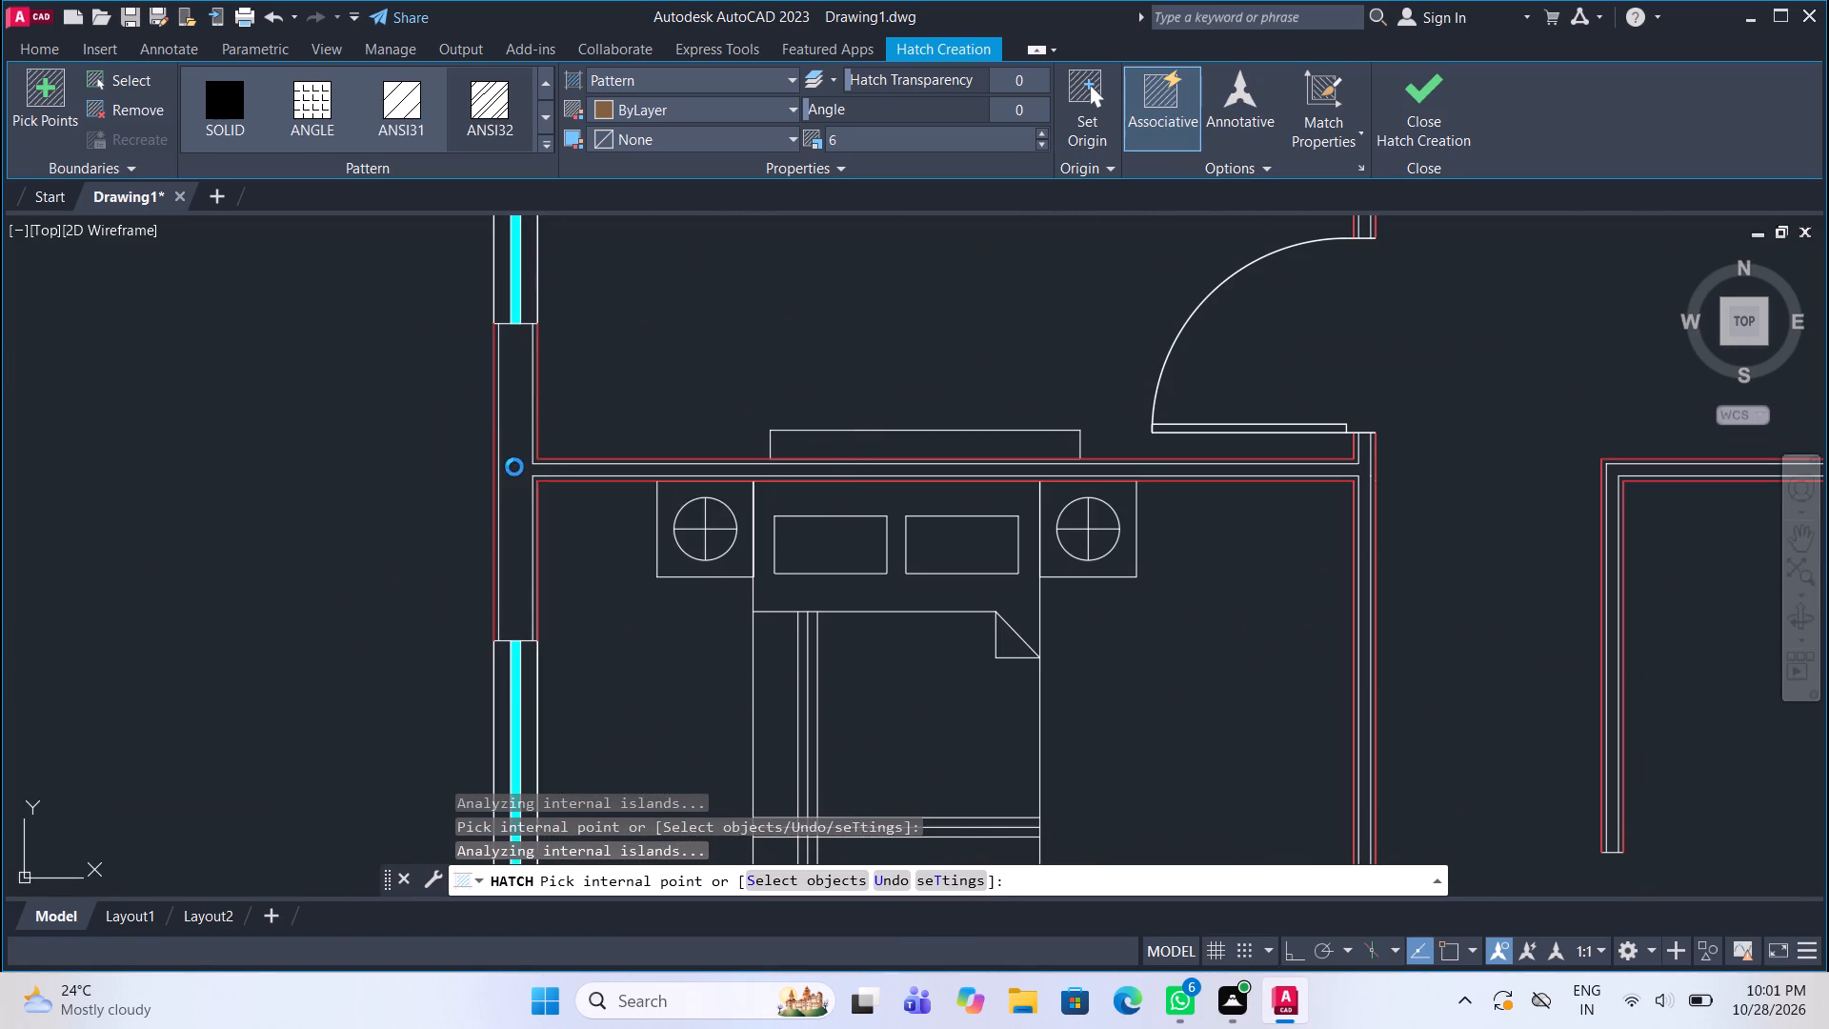
{"action": "left_click", "coordinate": [1171, 302]}
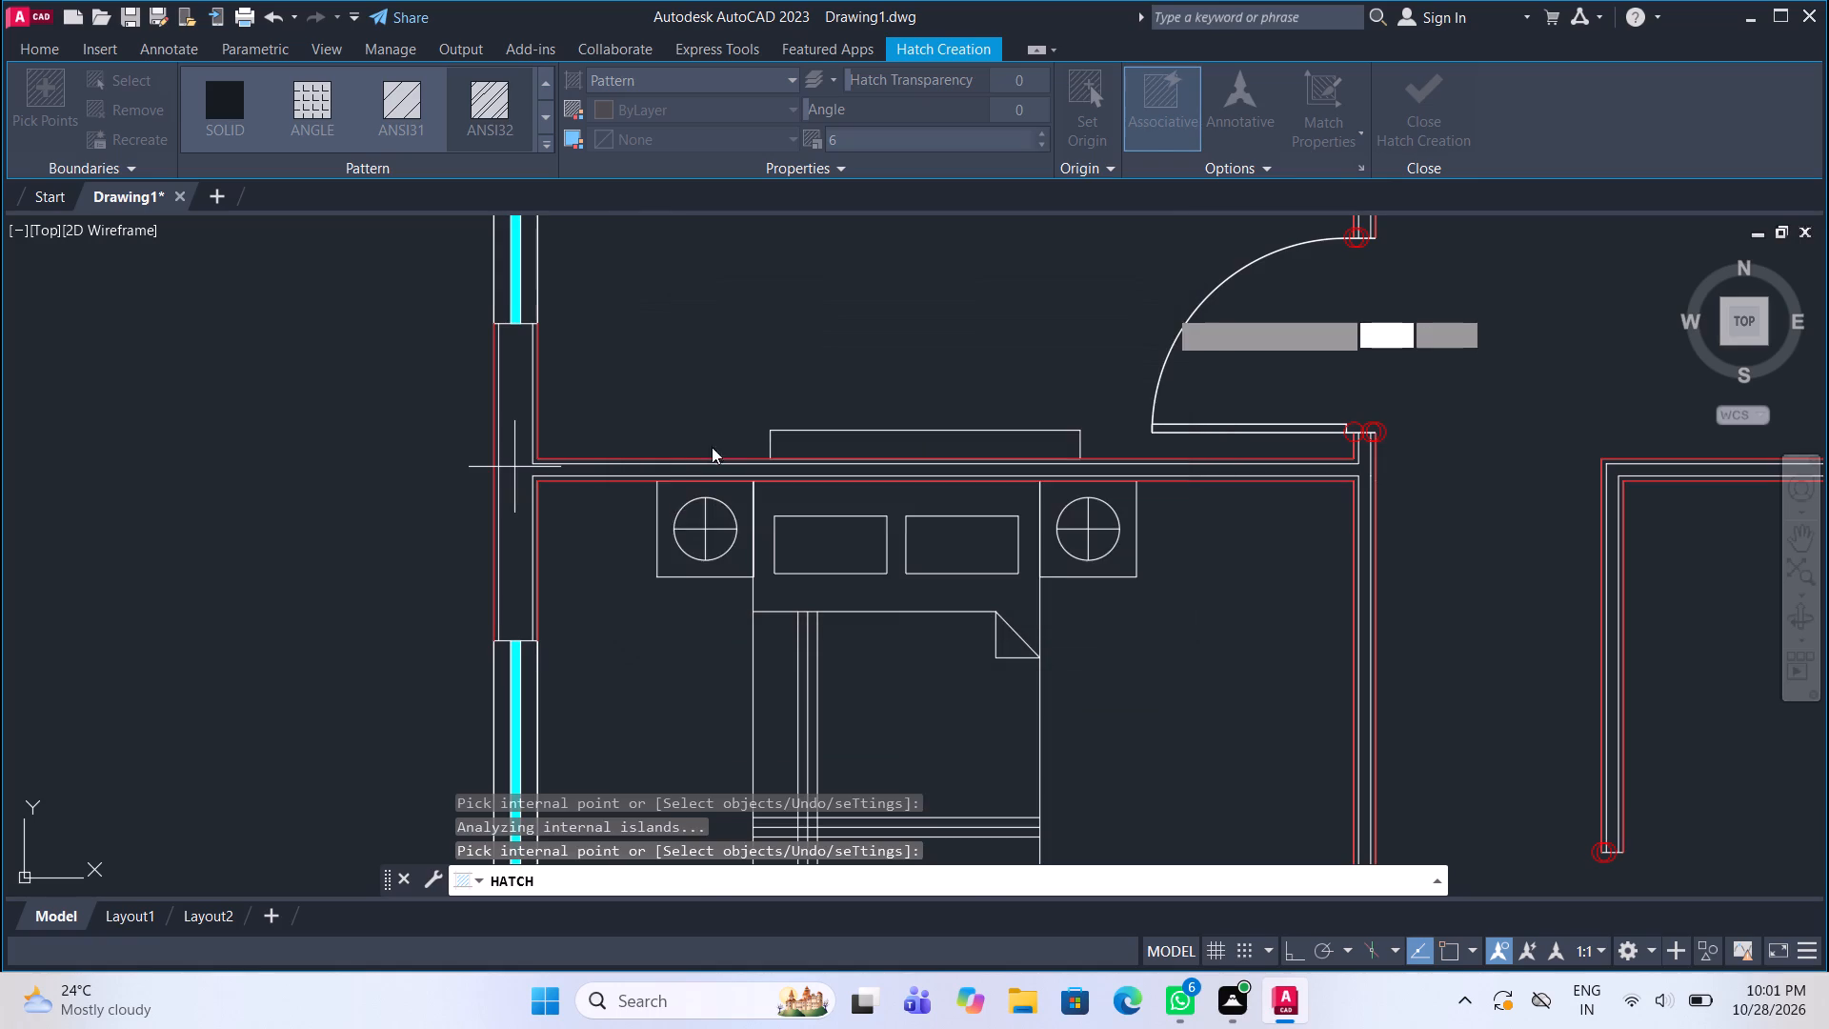
{"action": "middle_click_drag", "start_coordinate": [667, 494], "coordinate": [642, 410]}
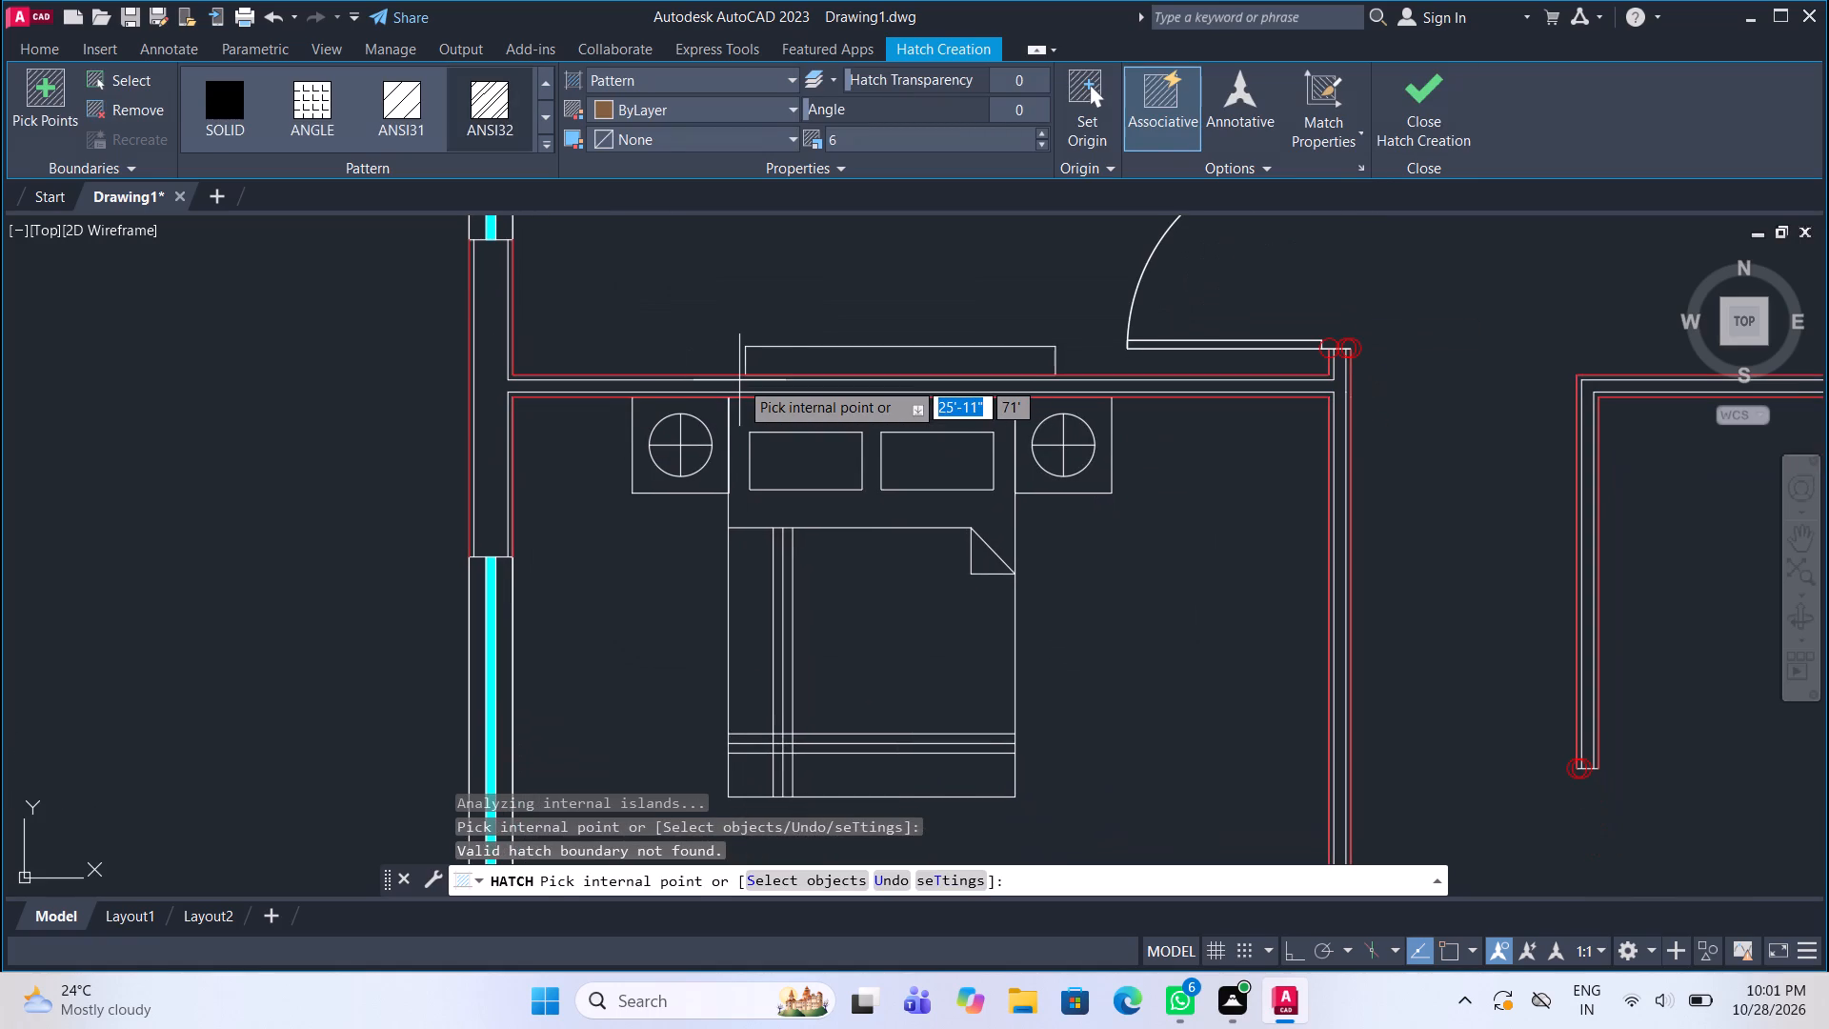
{"action": "left_click", "coordinate": [486, 405]}
{"action": "scroll", "coordinate": [486, 405], "scroll_direction": "down", "scroll_amount": 3}
{"action": "middle_click_drag", "start_coordinate": [595, 453], "coordinate": [613, 343]}
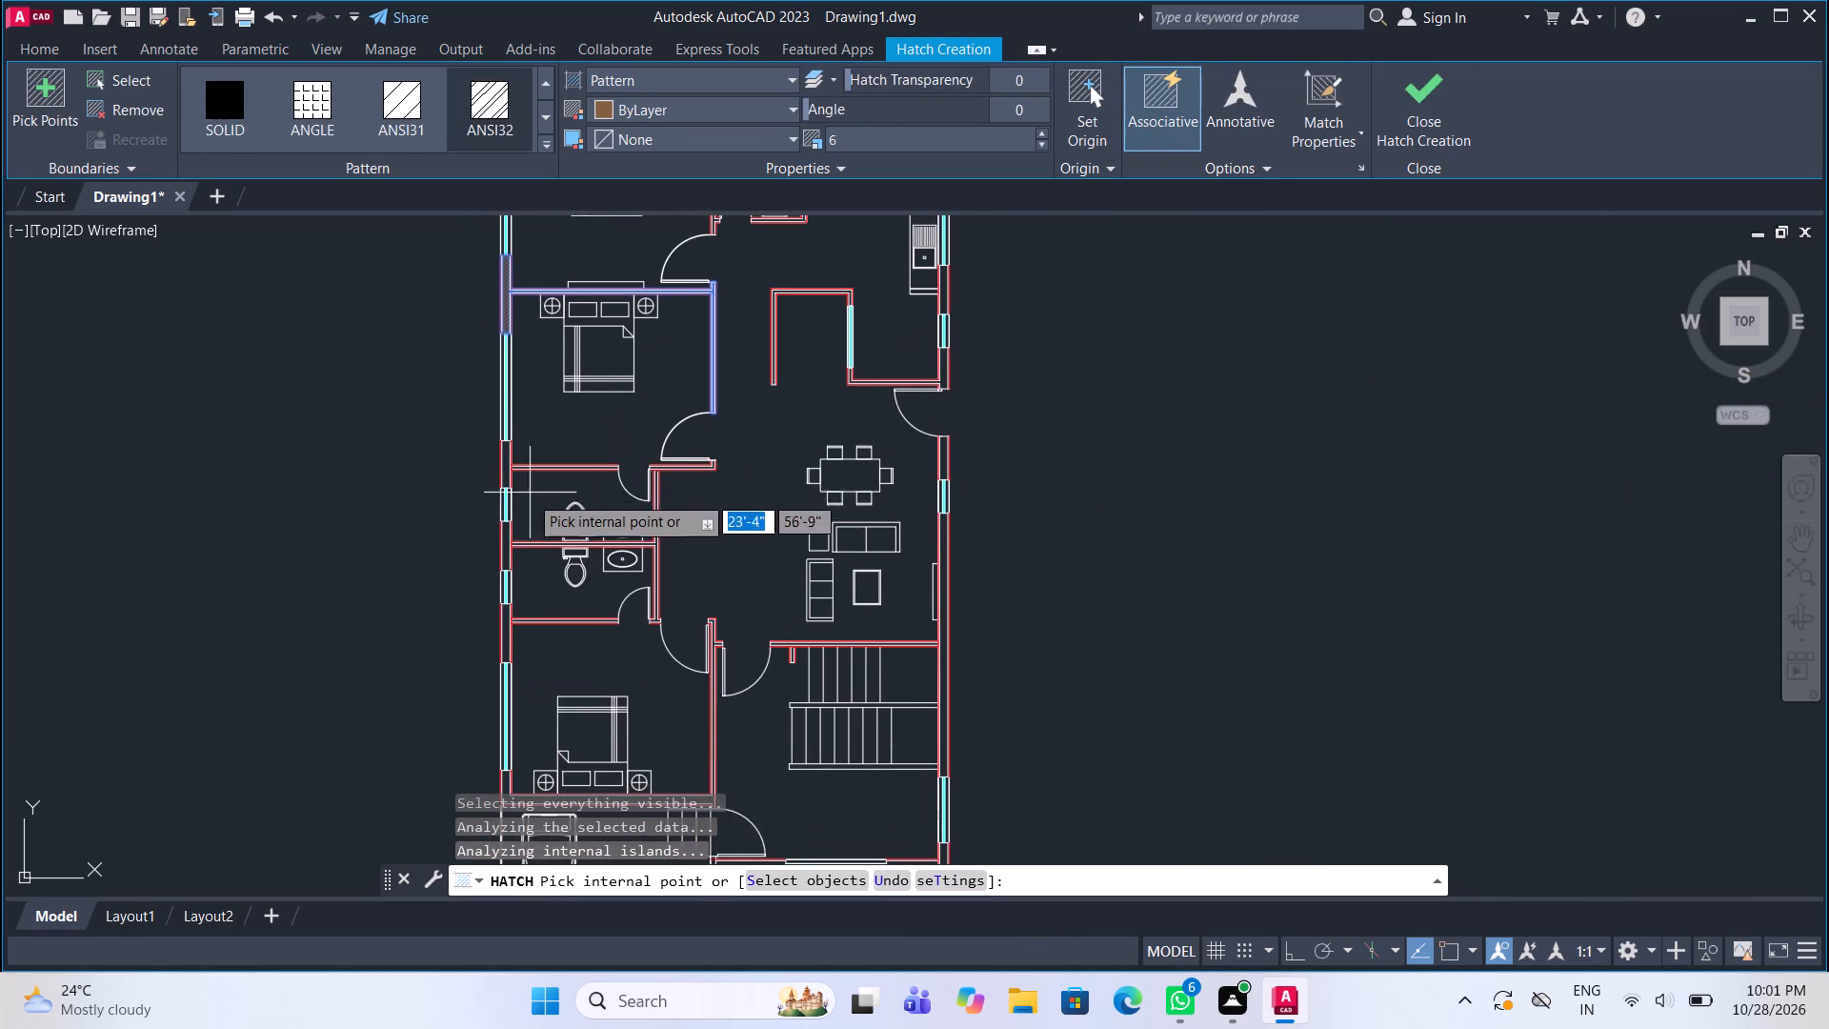
Hatch the west wall section north of the upper bathroom window and the partition wall between that bathroom and the middle bedroom.
{"action": "scroll", "coordinate": [509, 477], "scroll_direction": "up", "scroll_amount": 4}
{"action": "left_click", "coordinate": [483, 437]}
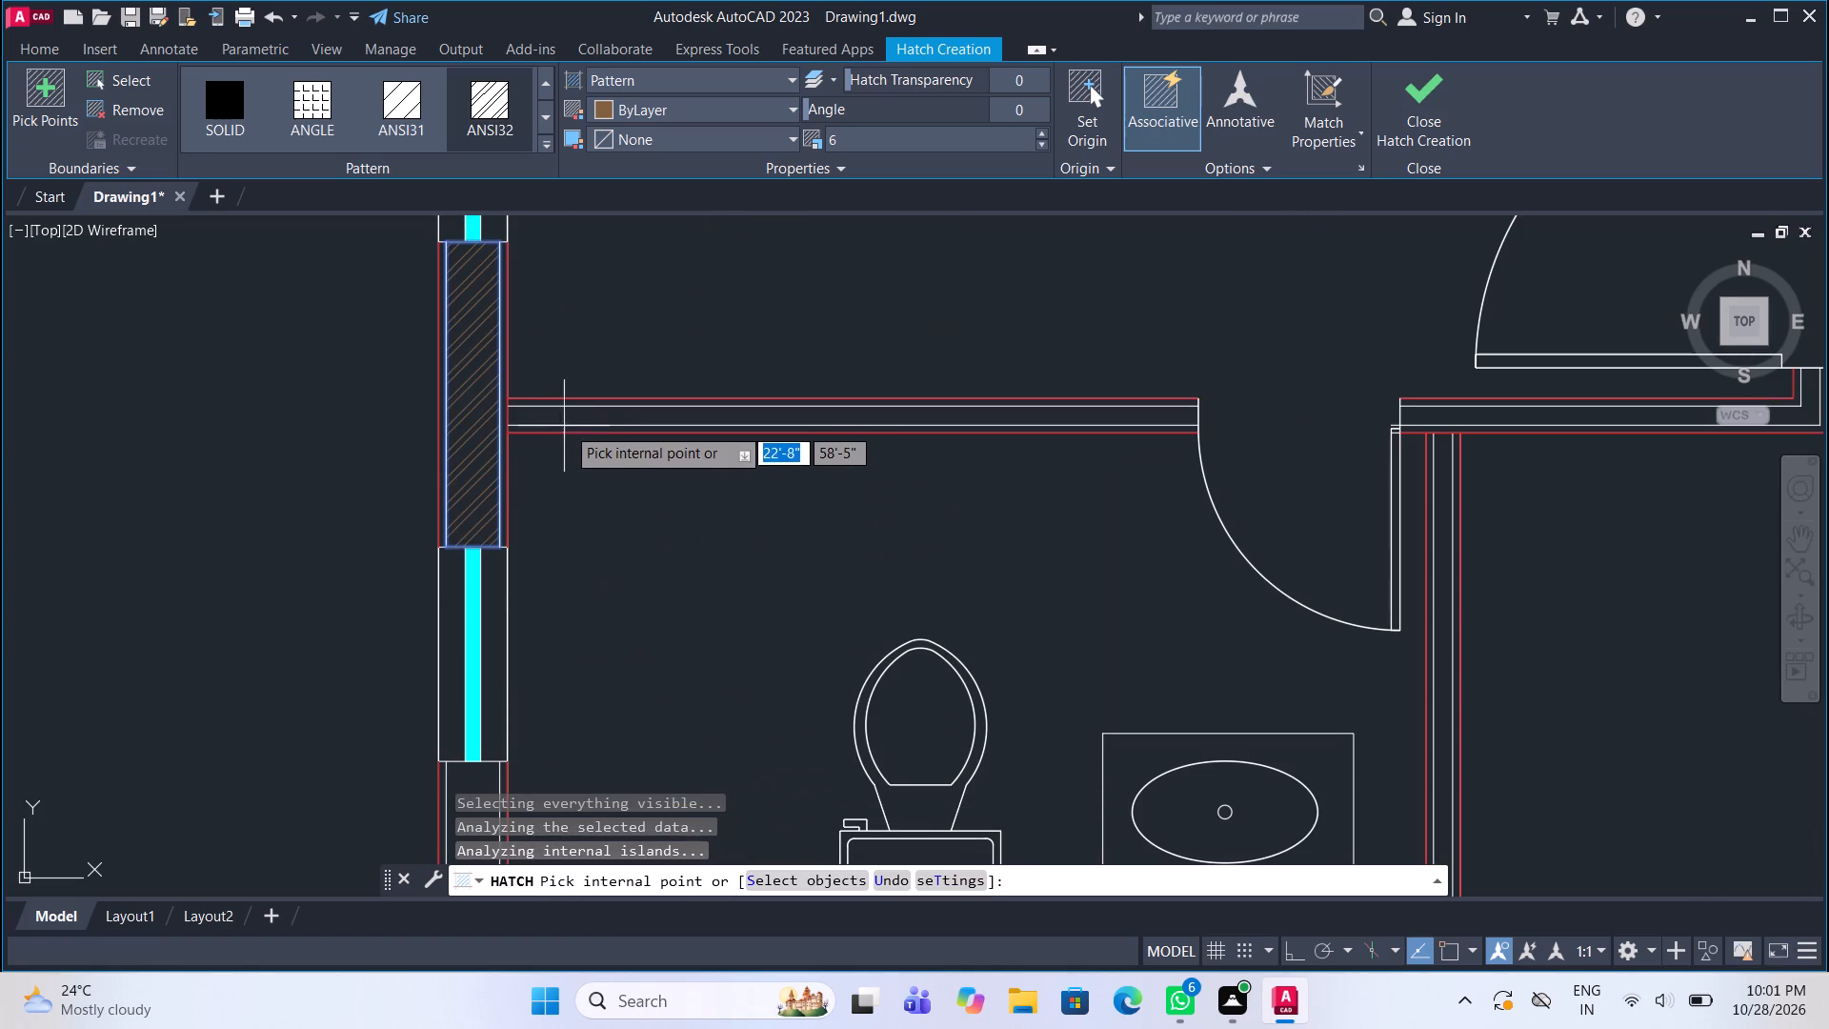
{"action": "left_click", "coordinate": [579, 415]}
{"action": "middle_click_drag", "start_coordinate": [598, 397], "coordinate": [598, 235]}
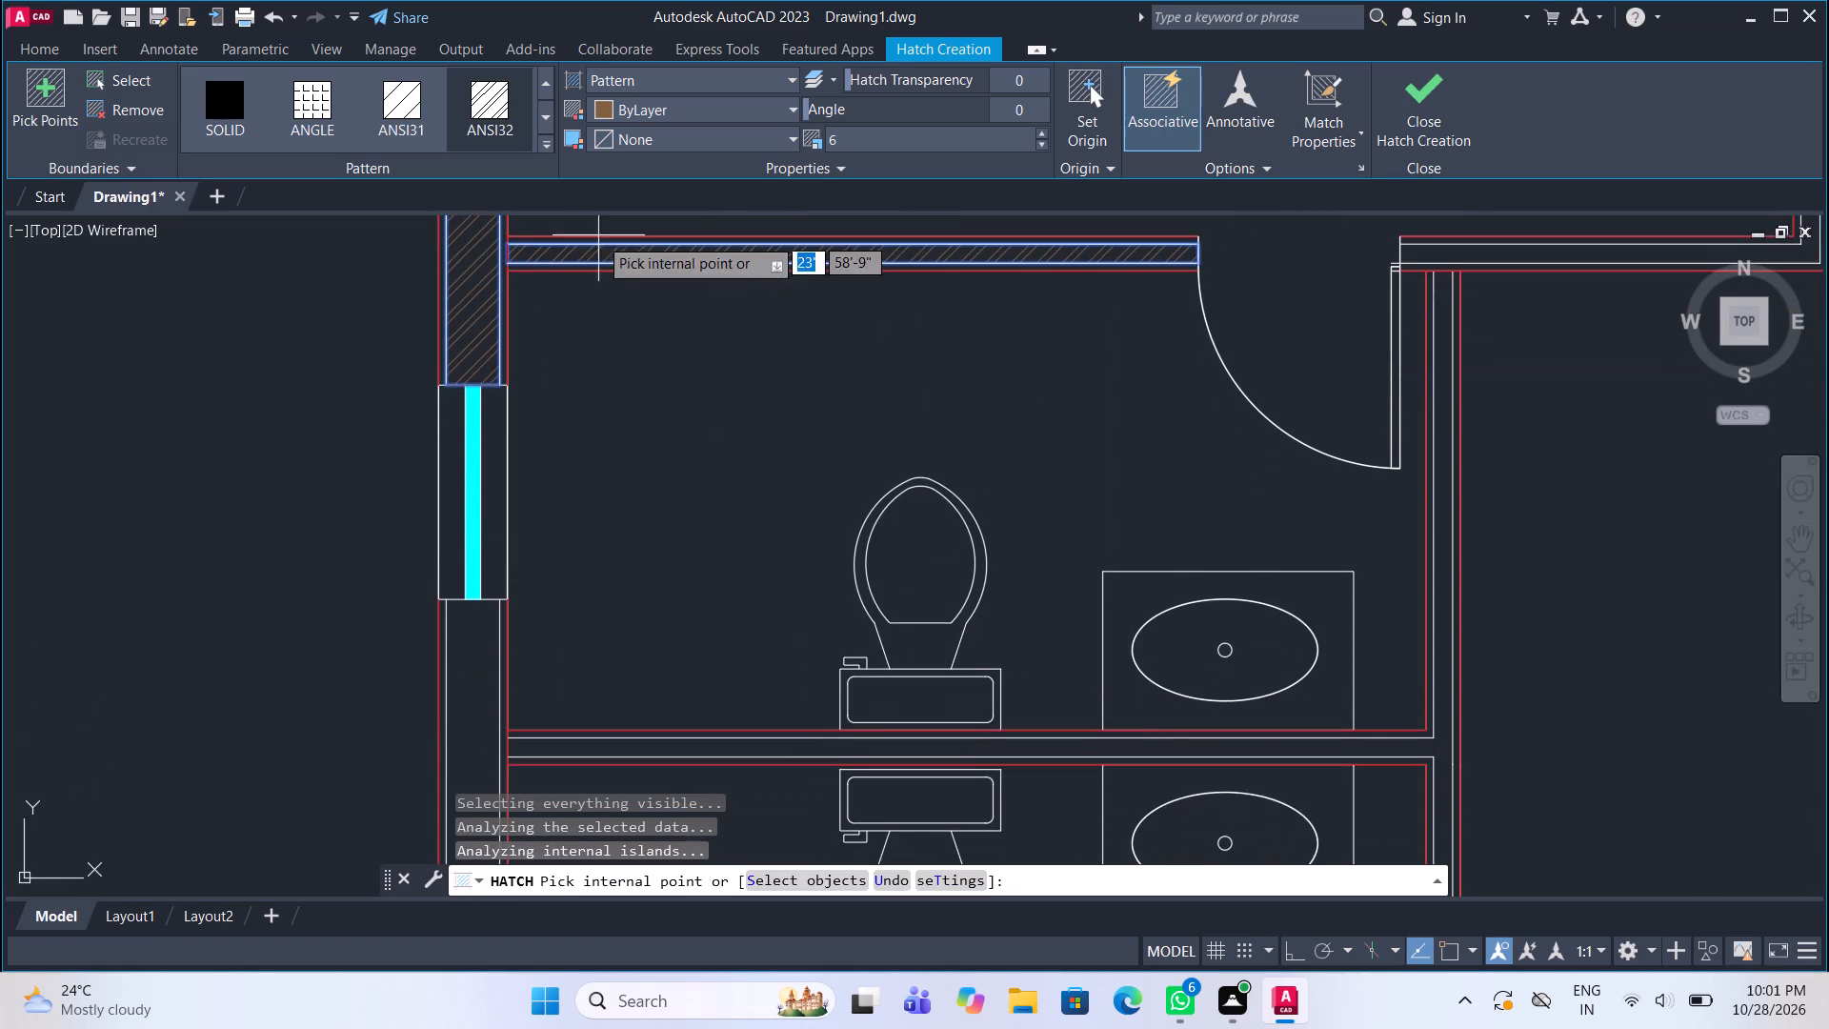
Hatch the west wall section between the two bathroom windows and try the partition wall separating the bathrooms.
{"action": "middle_click_drag", "start_coordinate": [565, 599], "coordinate": [565, 368]}
{"action": "left_click", "coordinate": [484, 515]}
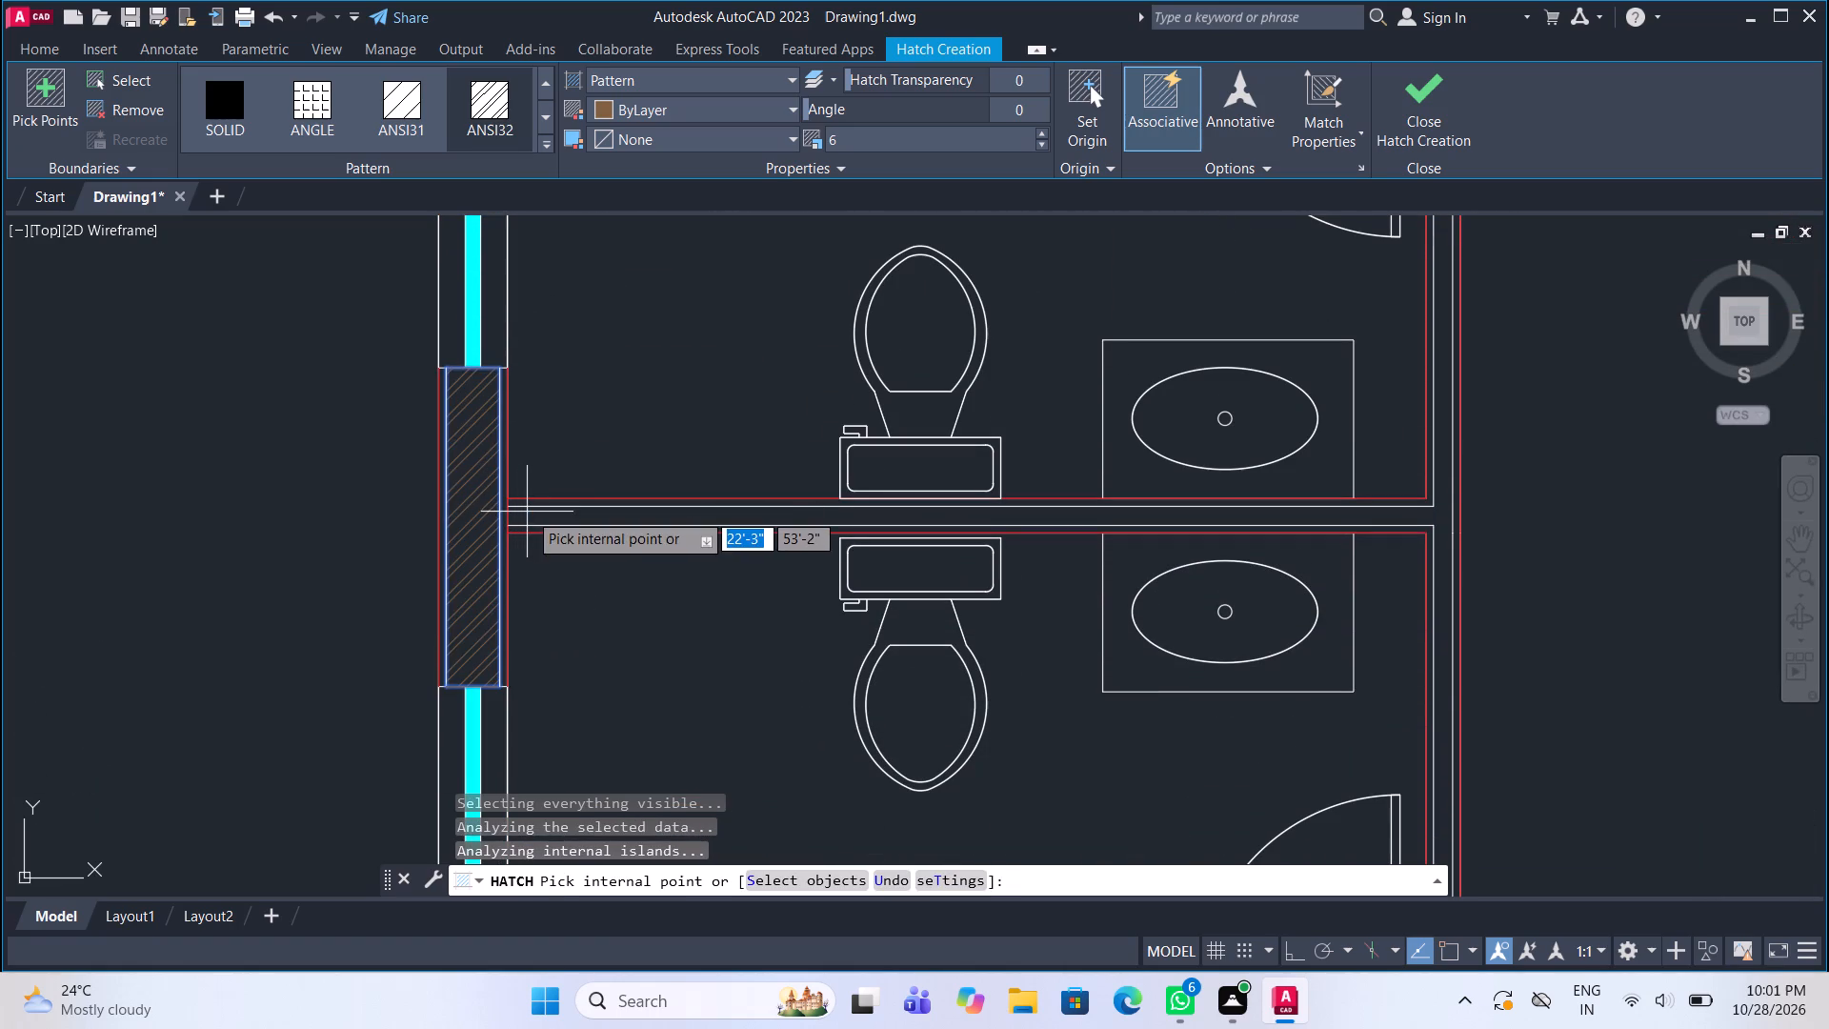
{"action": "left_click", "coordinate": [528, 512]}
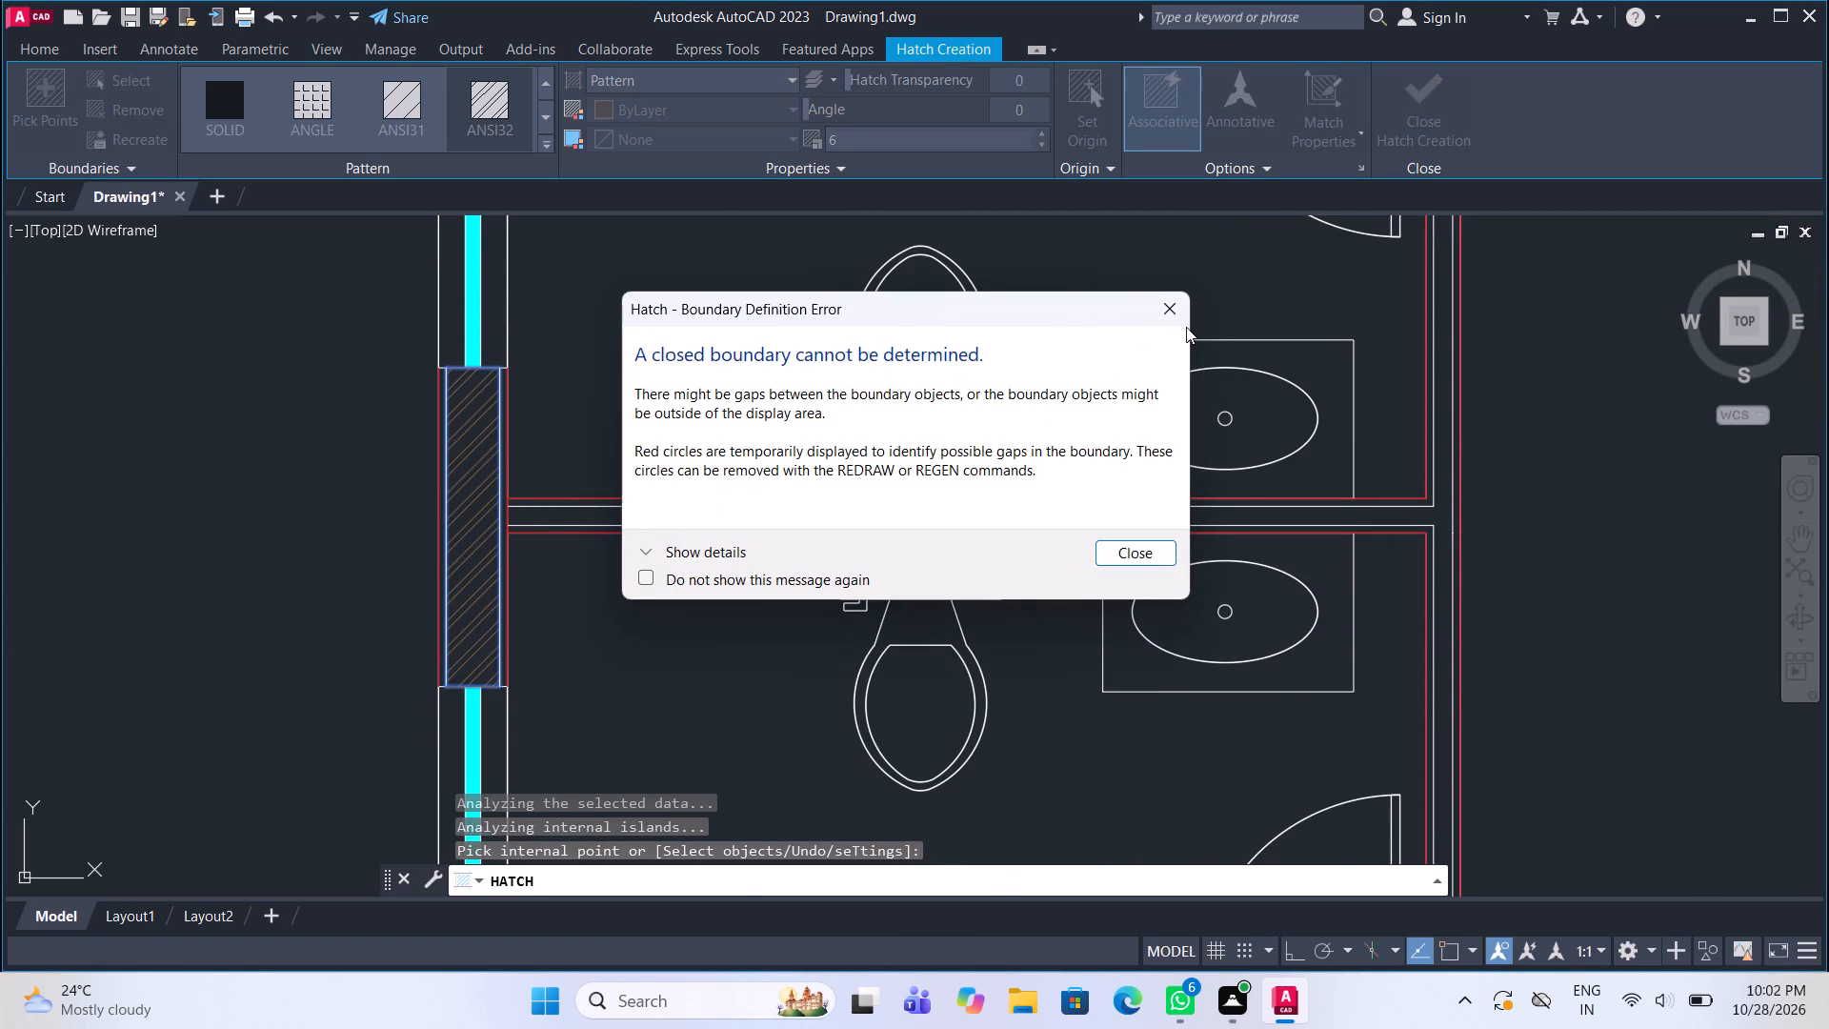
{"action": "left_click", "coordinate": [1182, 310]}
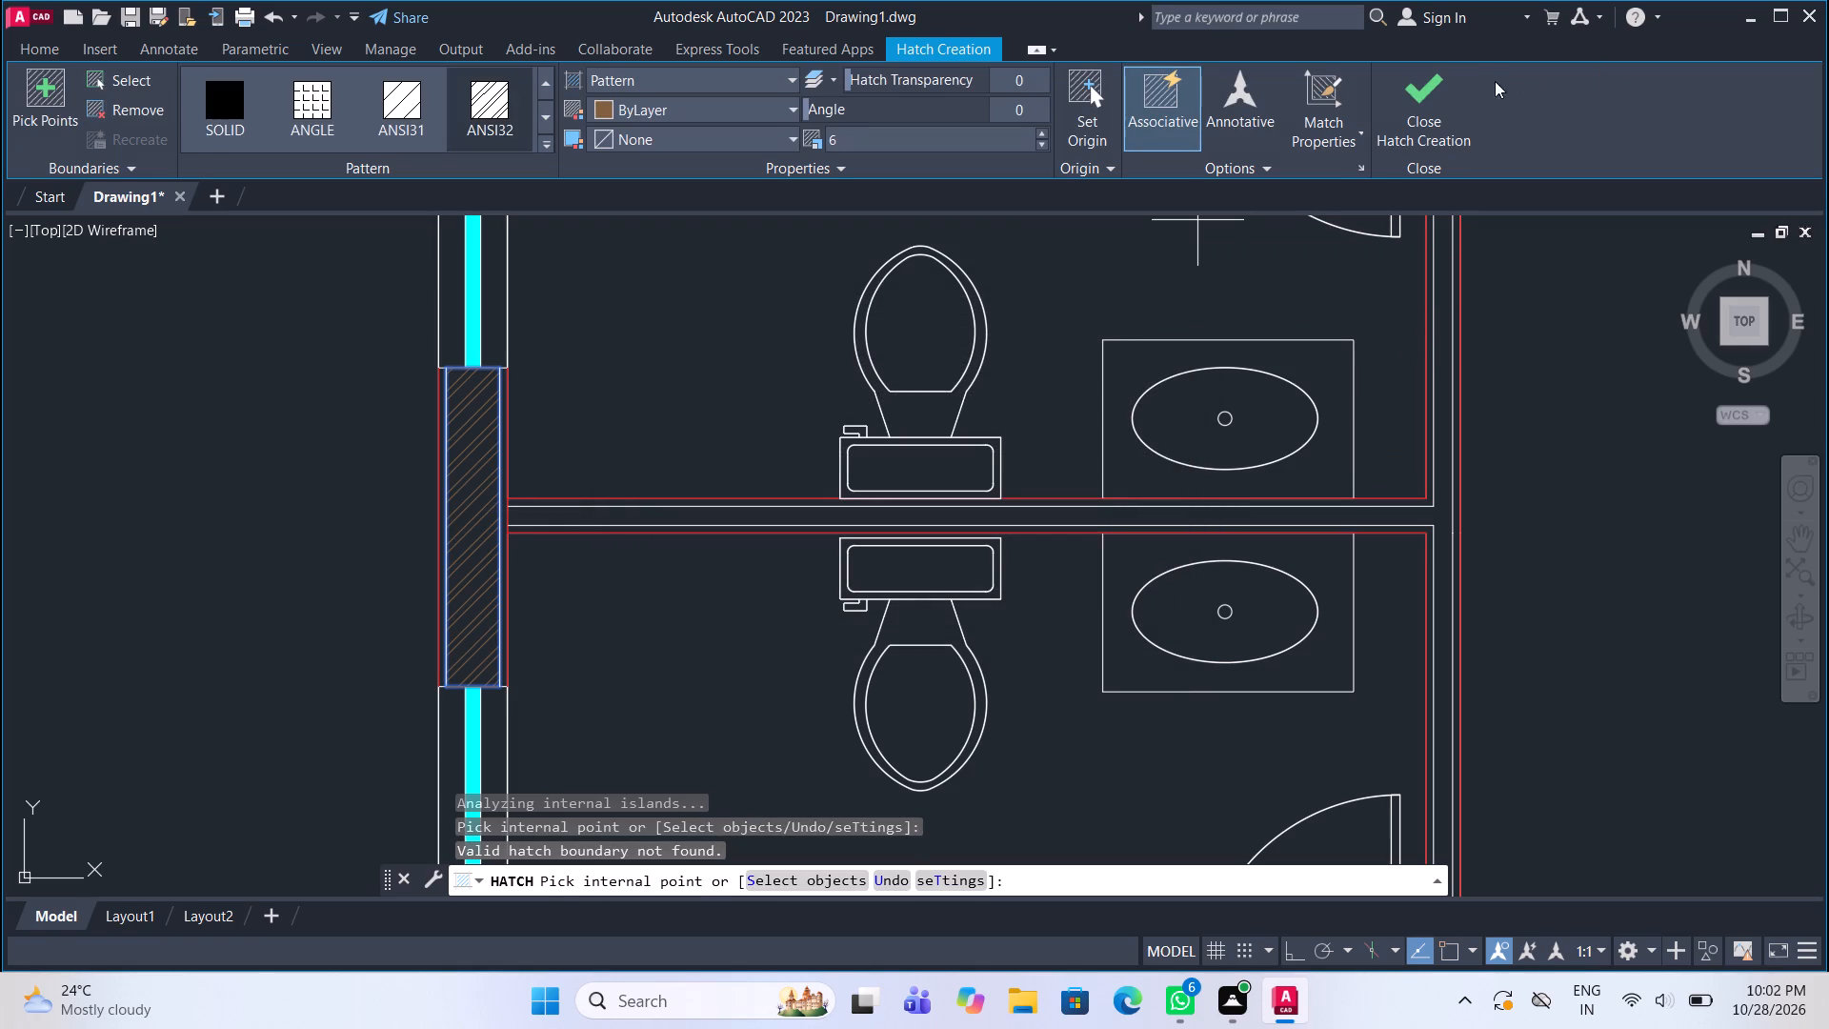
{"action": "left_click", "coordinate": [1423, 96]}
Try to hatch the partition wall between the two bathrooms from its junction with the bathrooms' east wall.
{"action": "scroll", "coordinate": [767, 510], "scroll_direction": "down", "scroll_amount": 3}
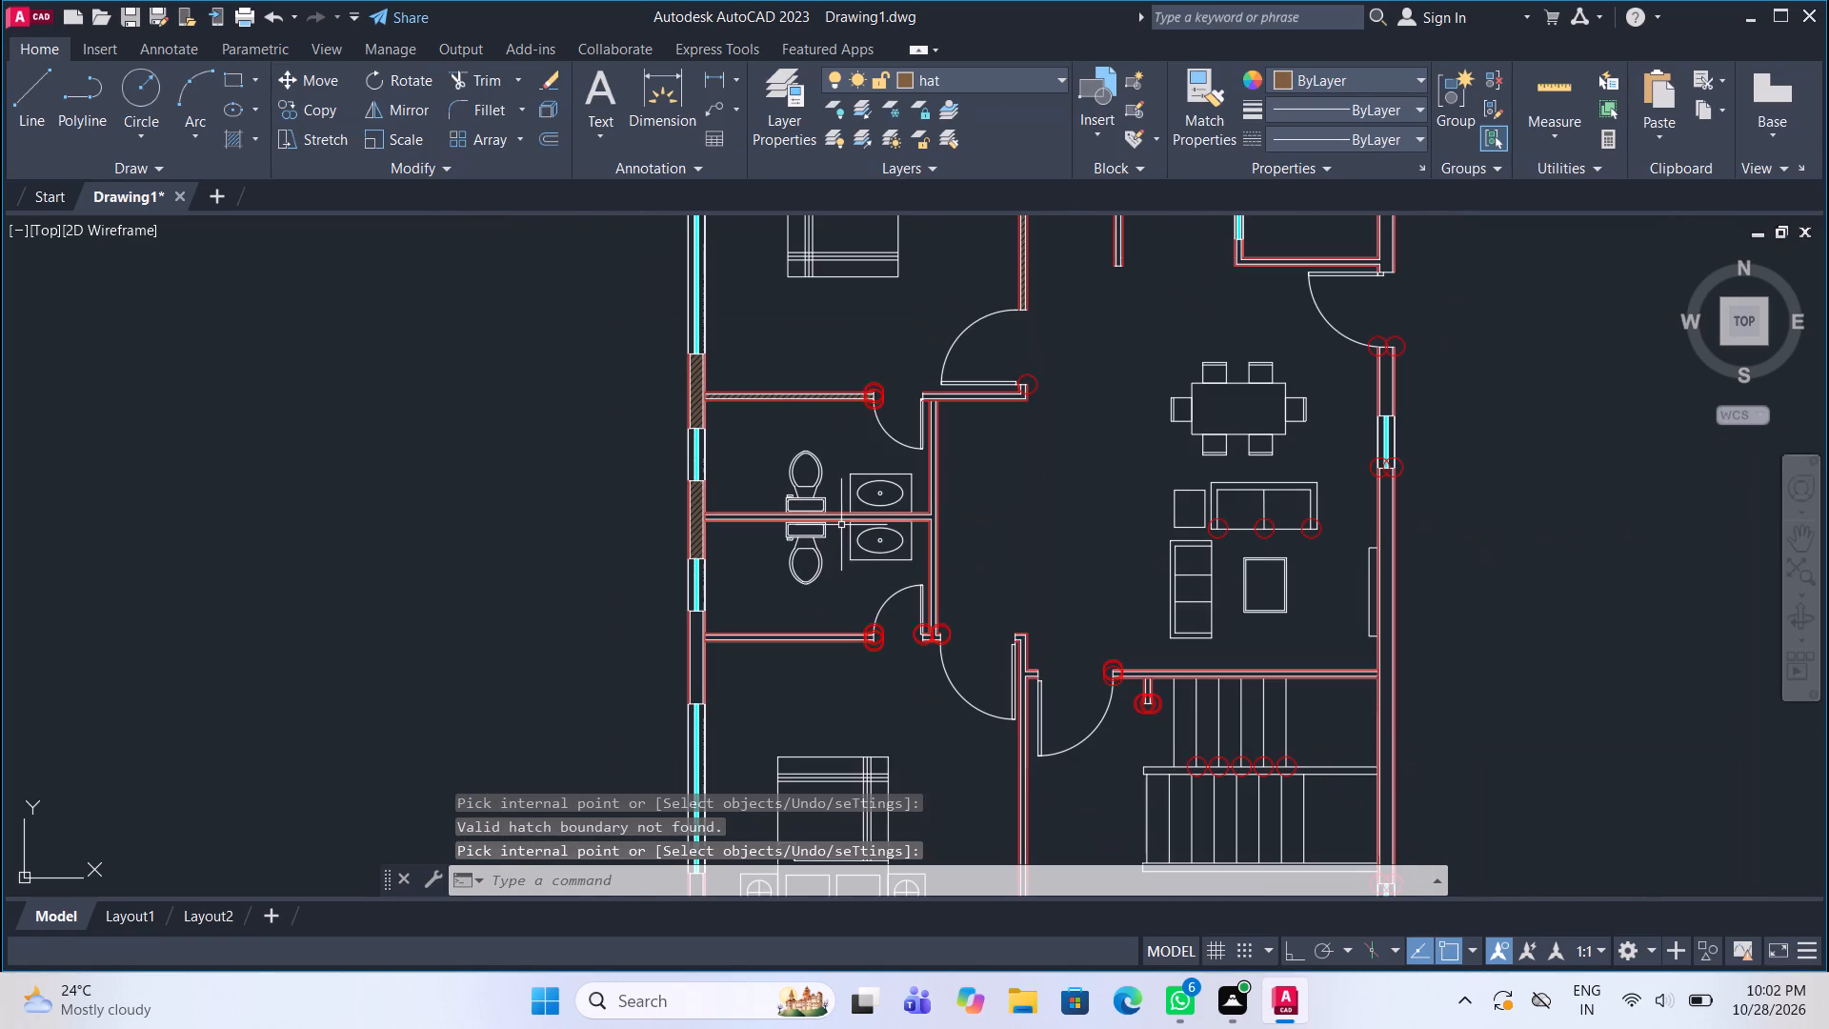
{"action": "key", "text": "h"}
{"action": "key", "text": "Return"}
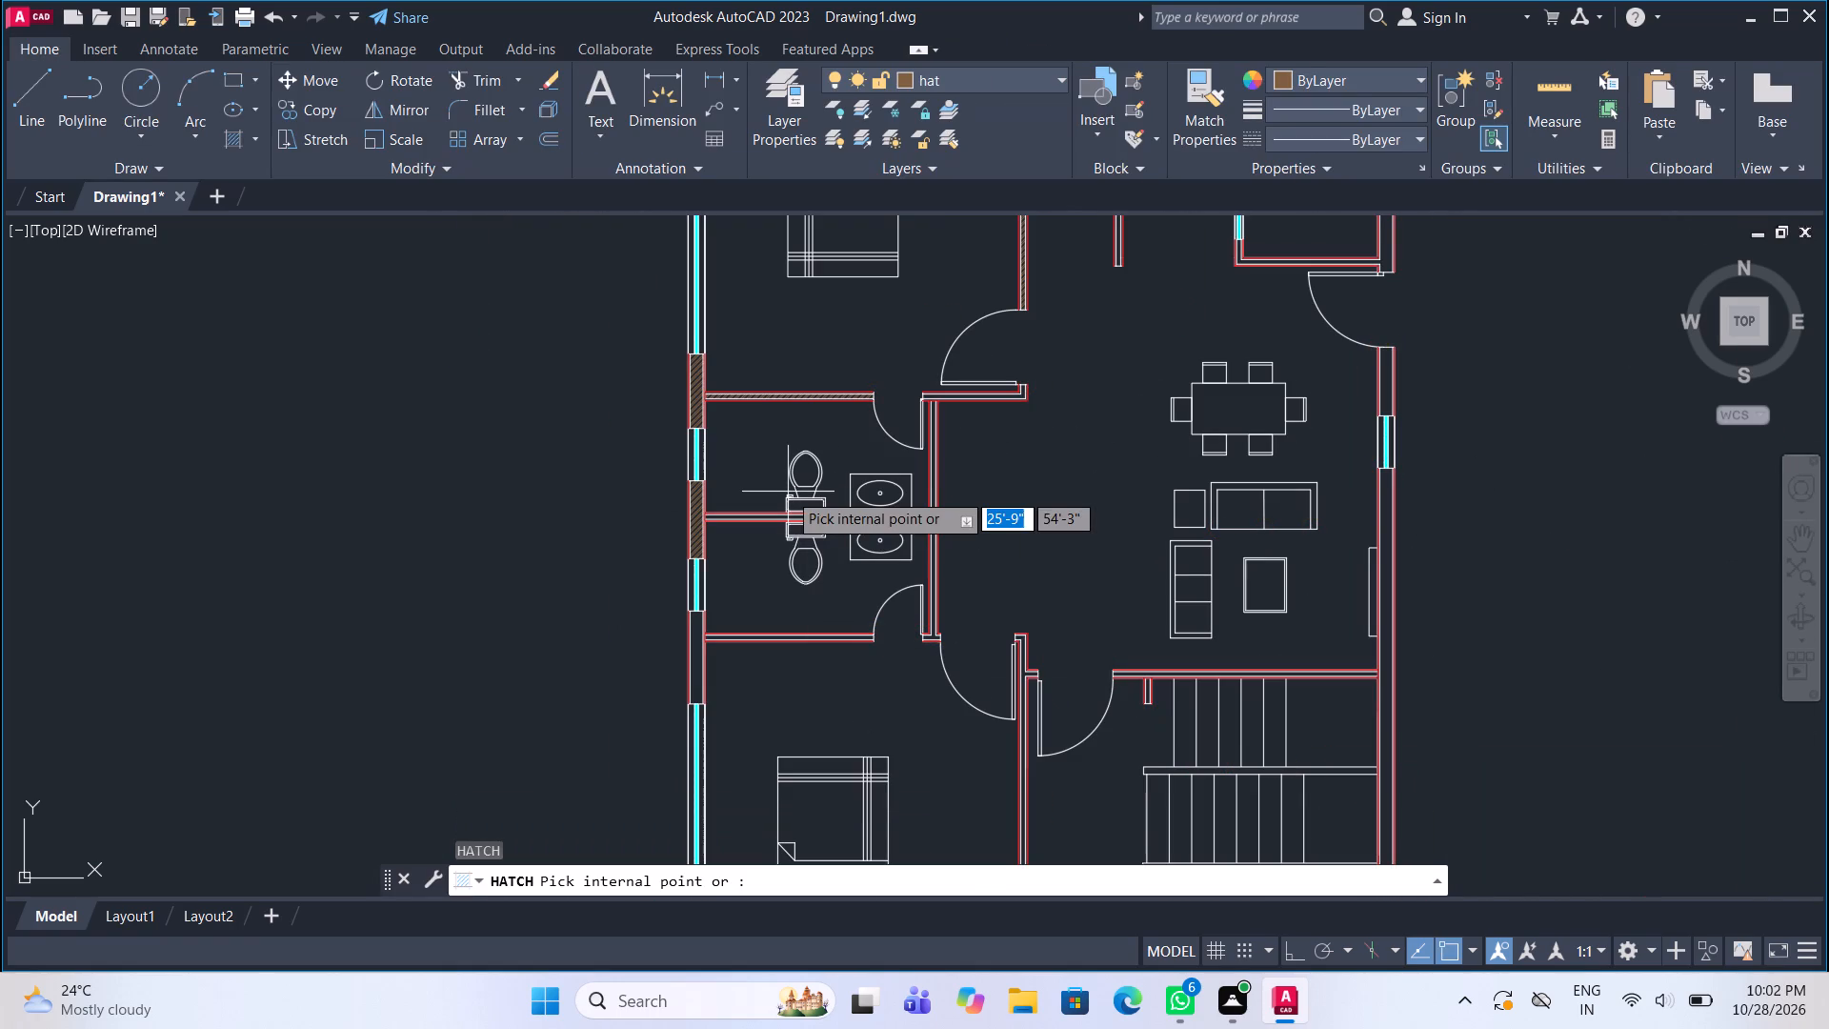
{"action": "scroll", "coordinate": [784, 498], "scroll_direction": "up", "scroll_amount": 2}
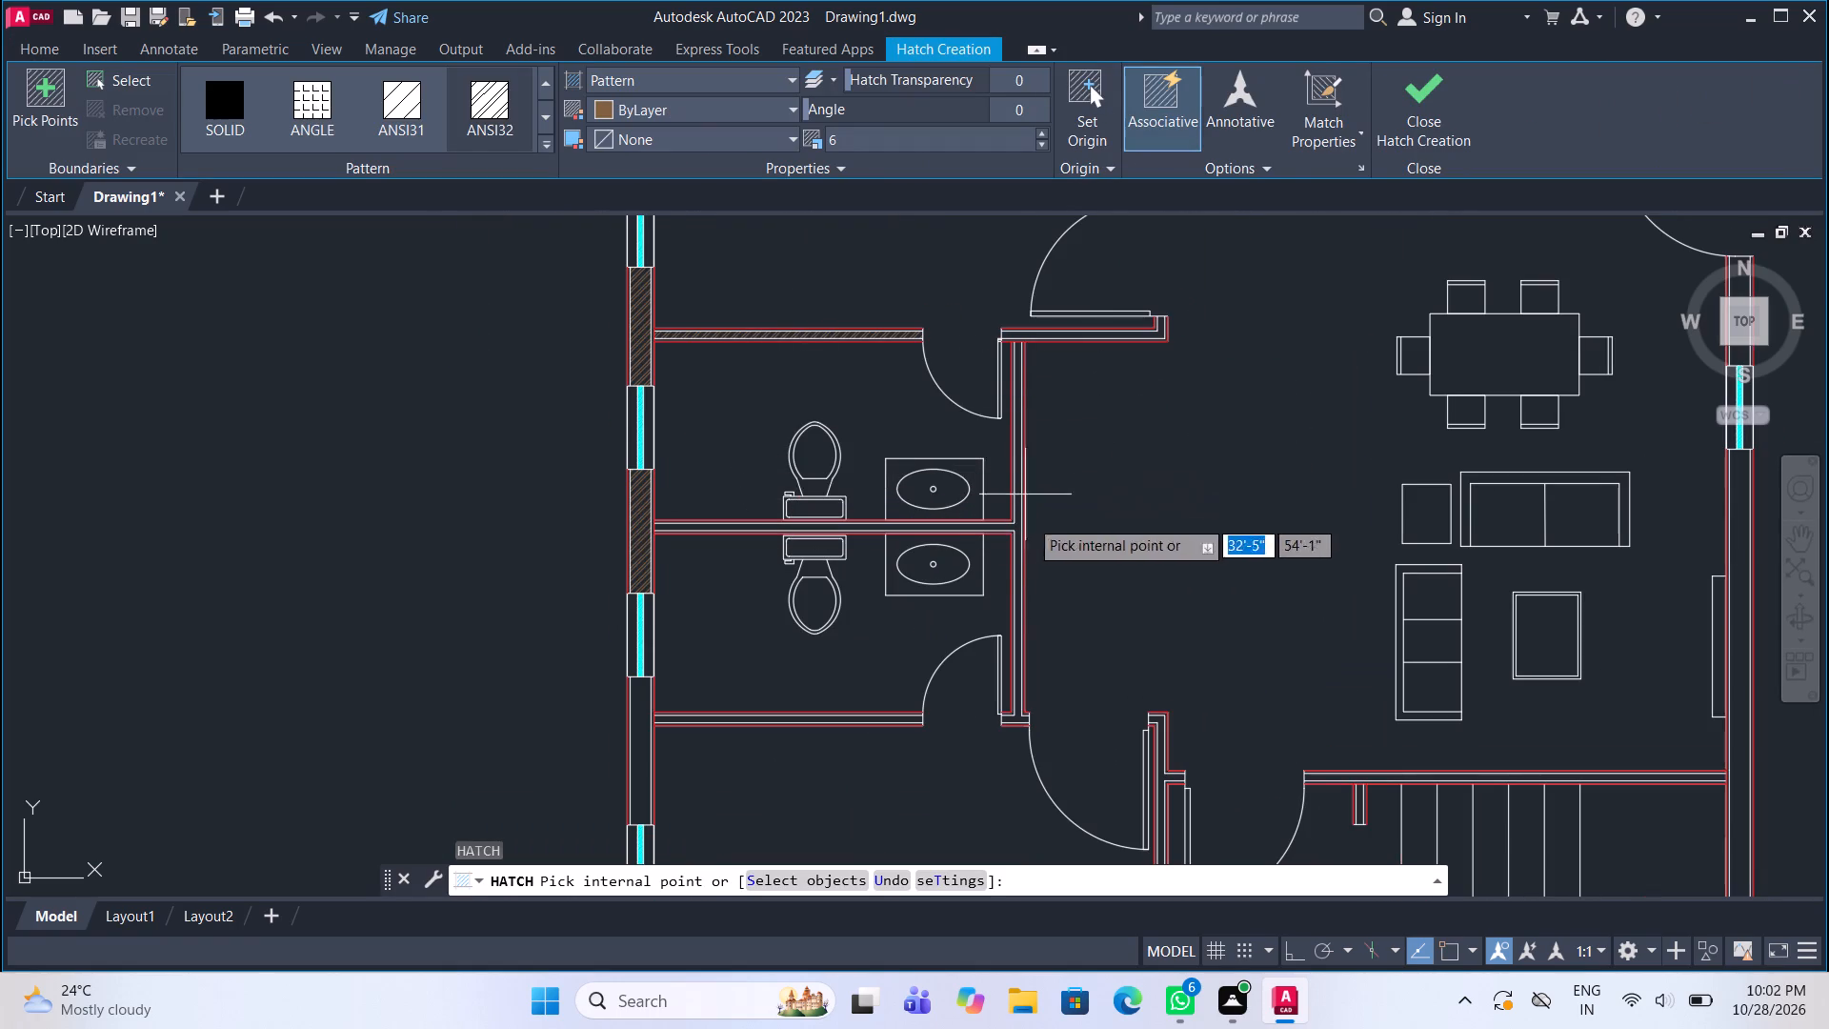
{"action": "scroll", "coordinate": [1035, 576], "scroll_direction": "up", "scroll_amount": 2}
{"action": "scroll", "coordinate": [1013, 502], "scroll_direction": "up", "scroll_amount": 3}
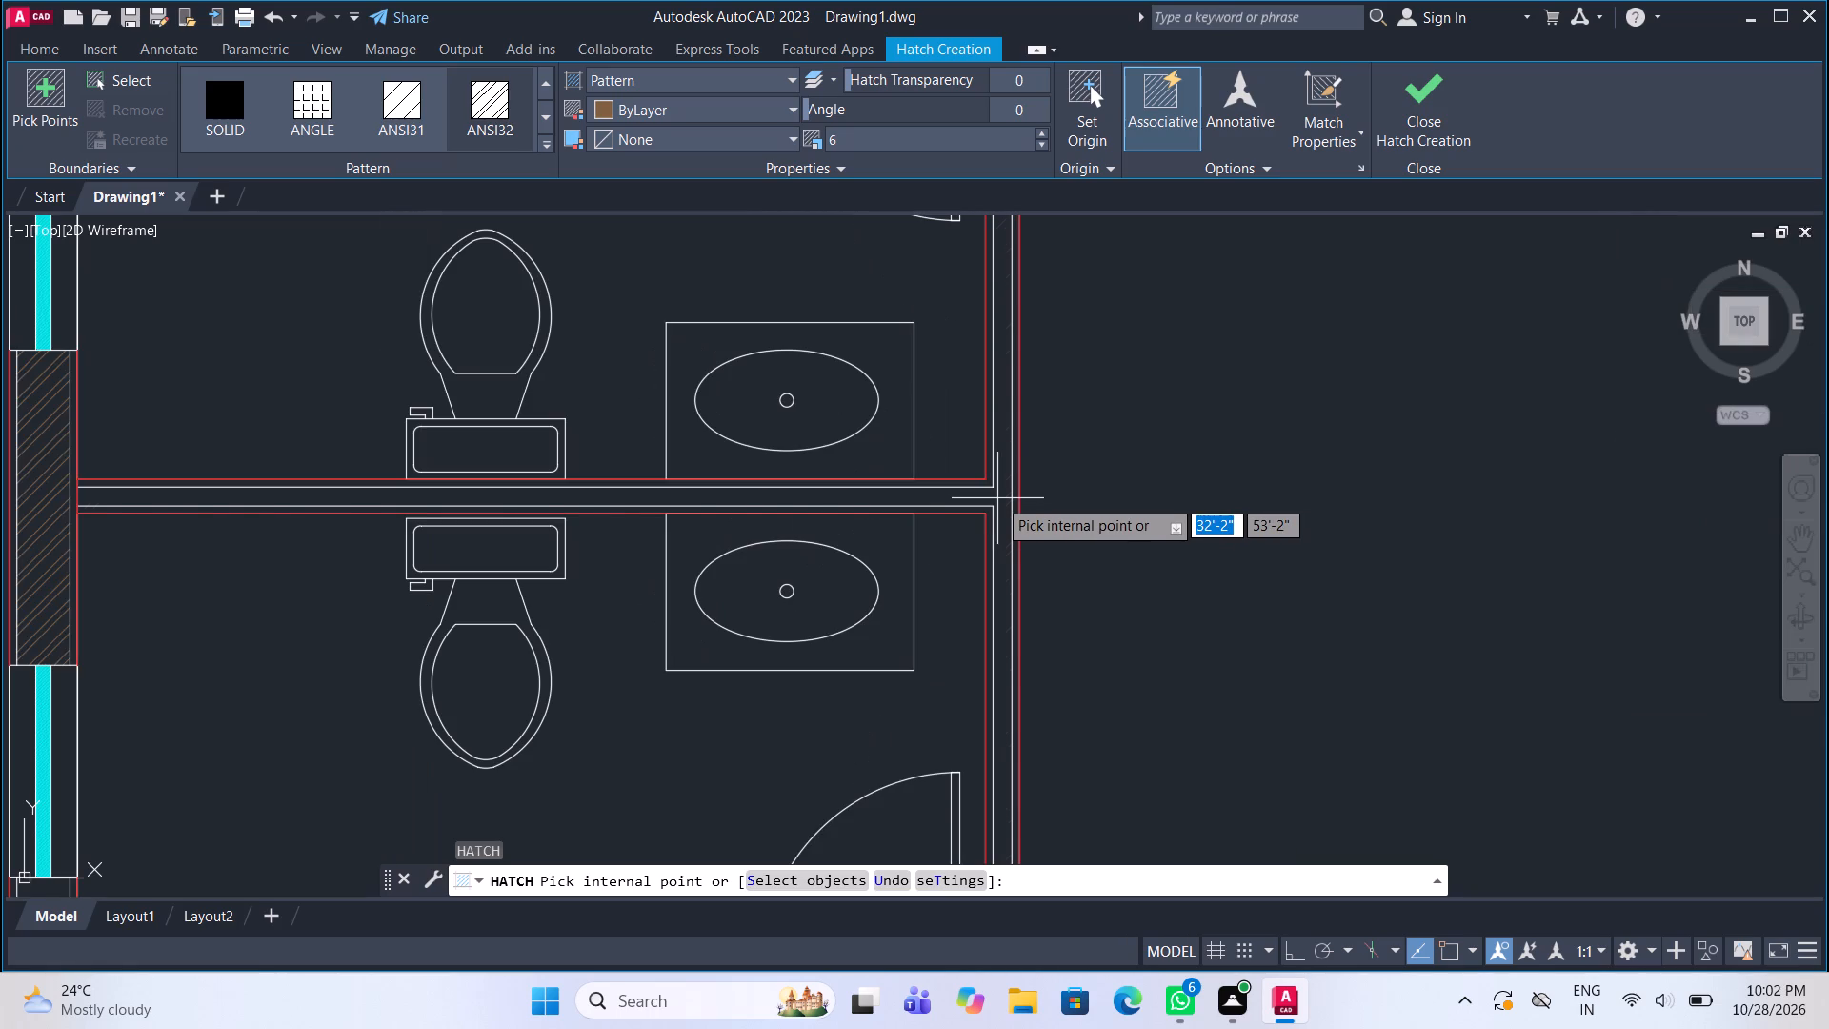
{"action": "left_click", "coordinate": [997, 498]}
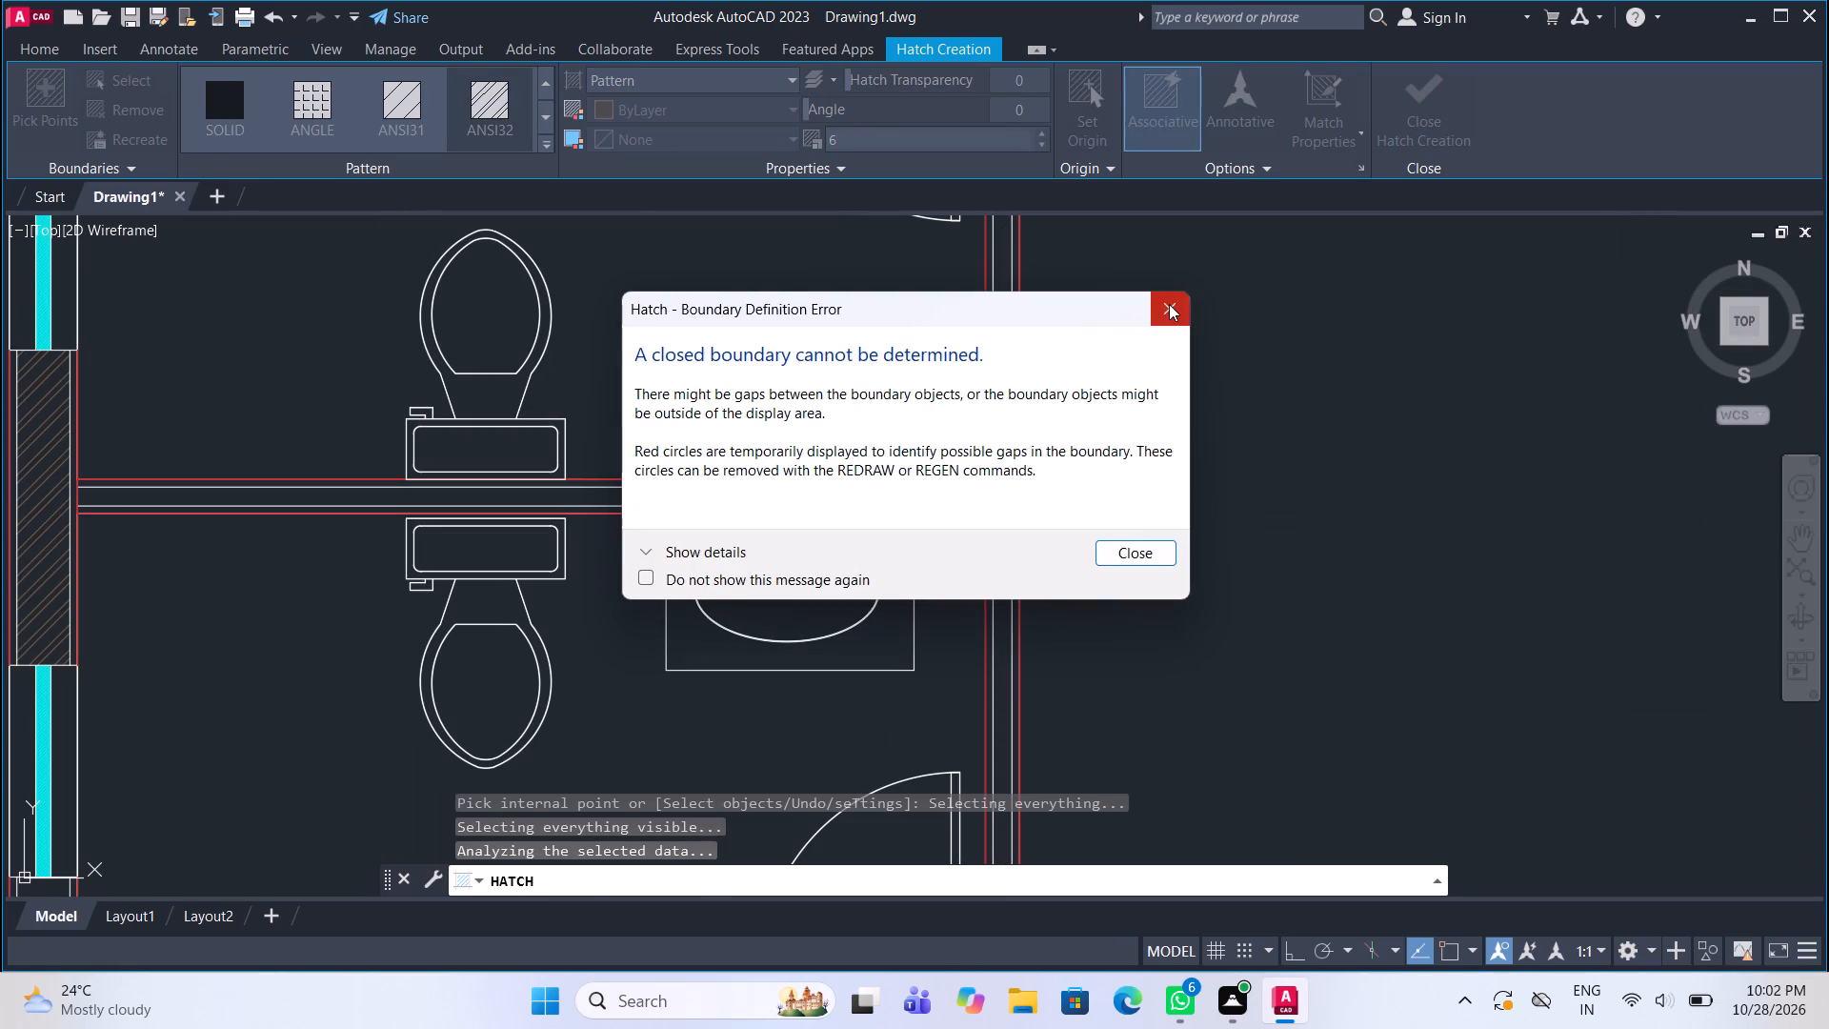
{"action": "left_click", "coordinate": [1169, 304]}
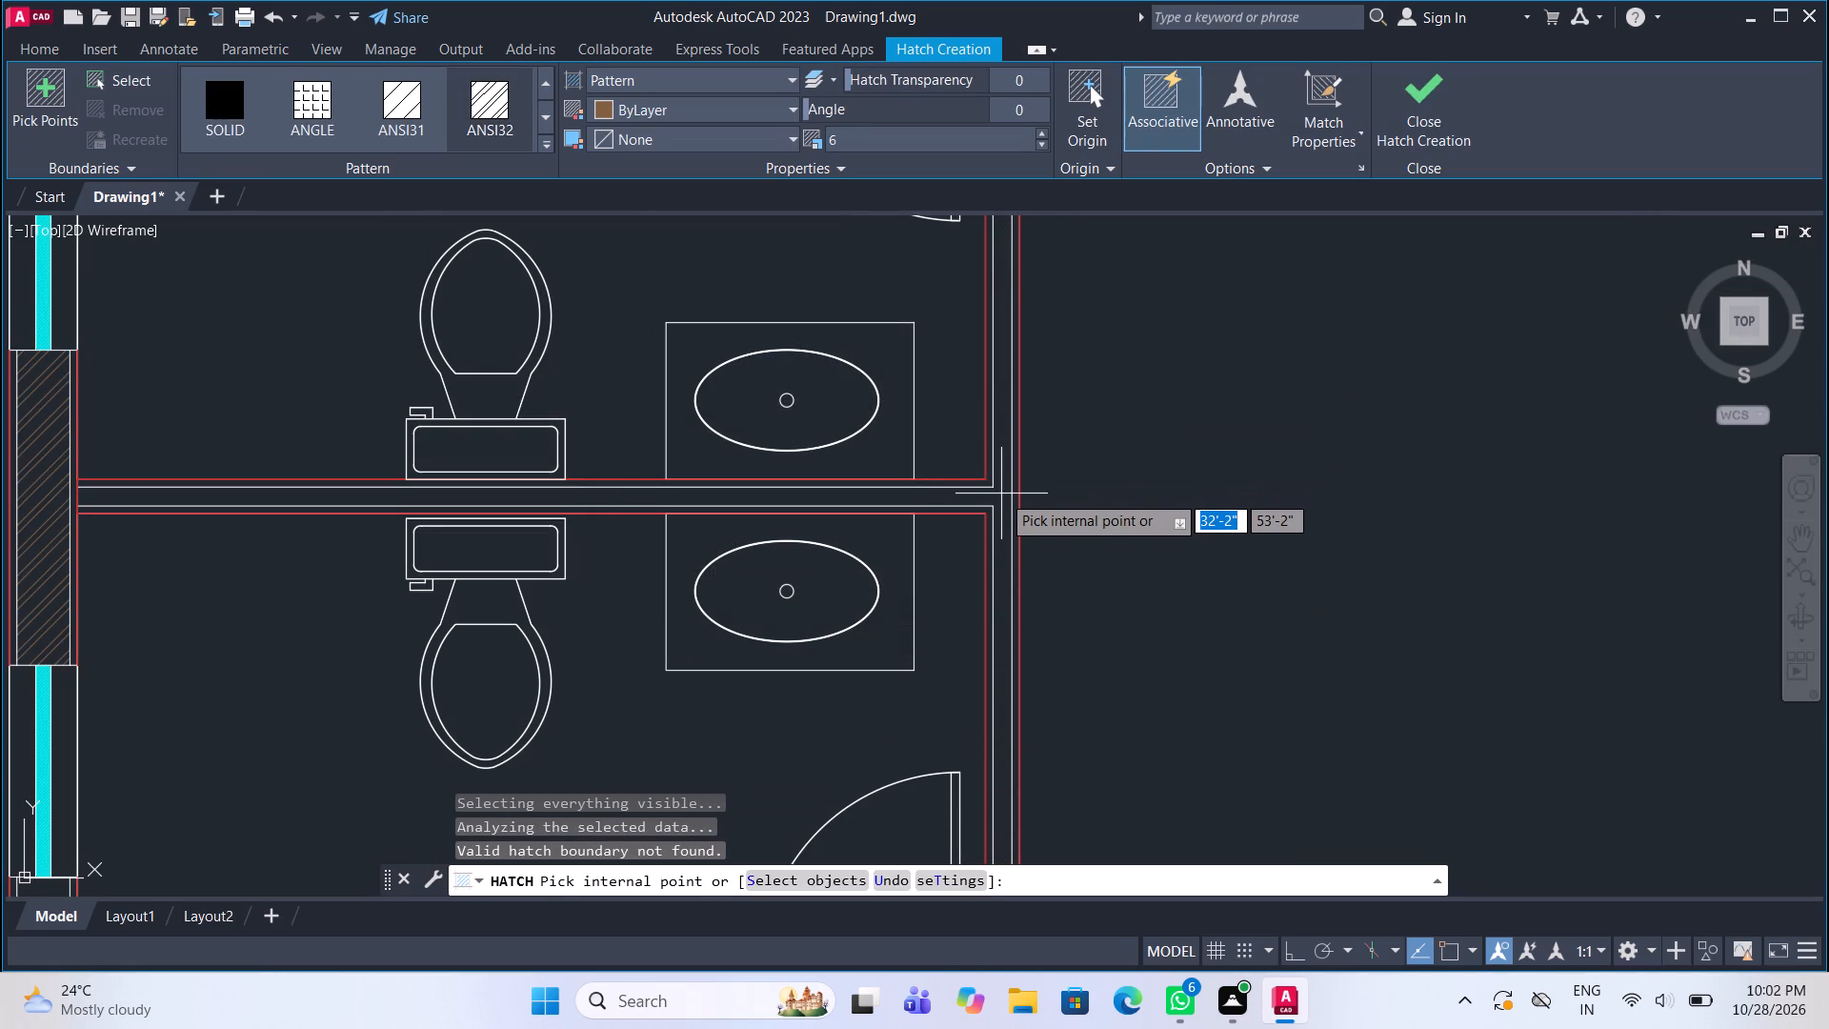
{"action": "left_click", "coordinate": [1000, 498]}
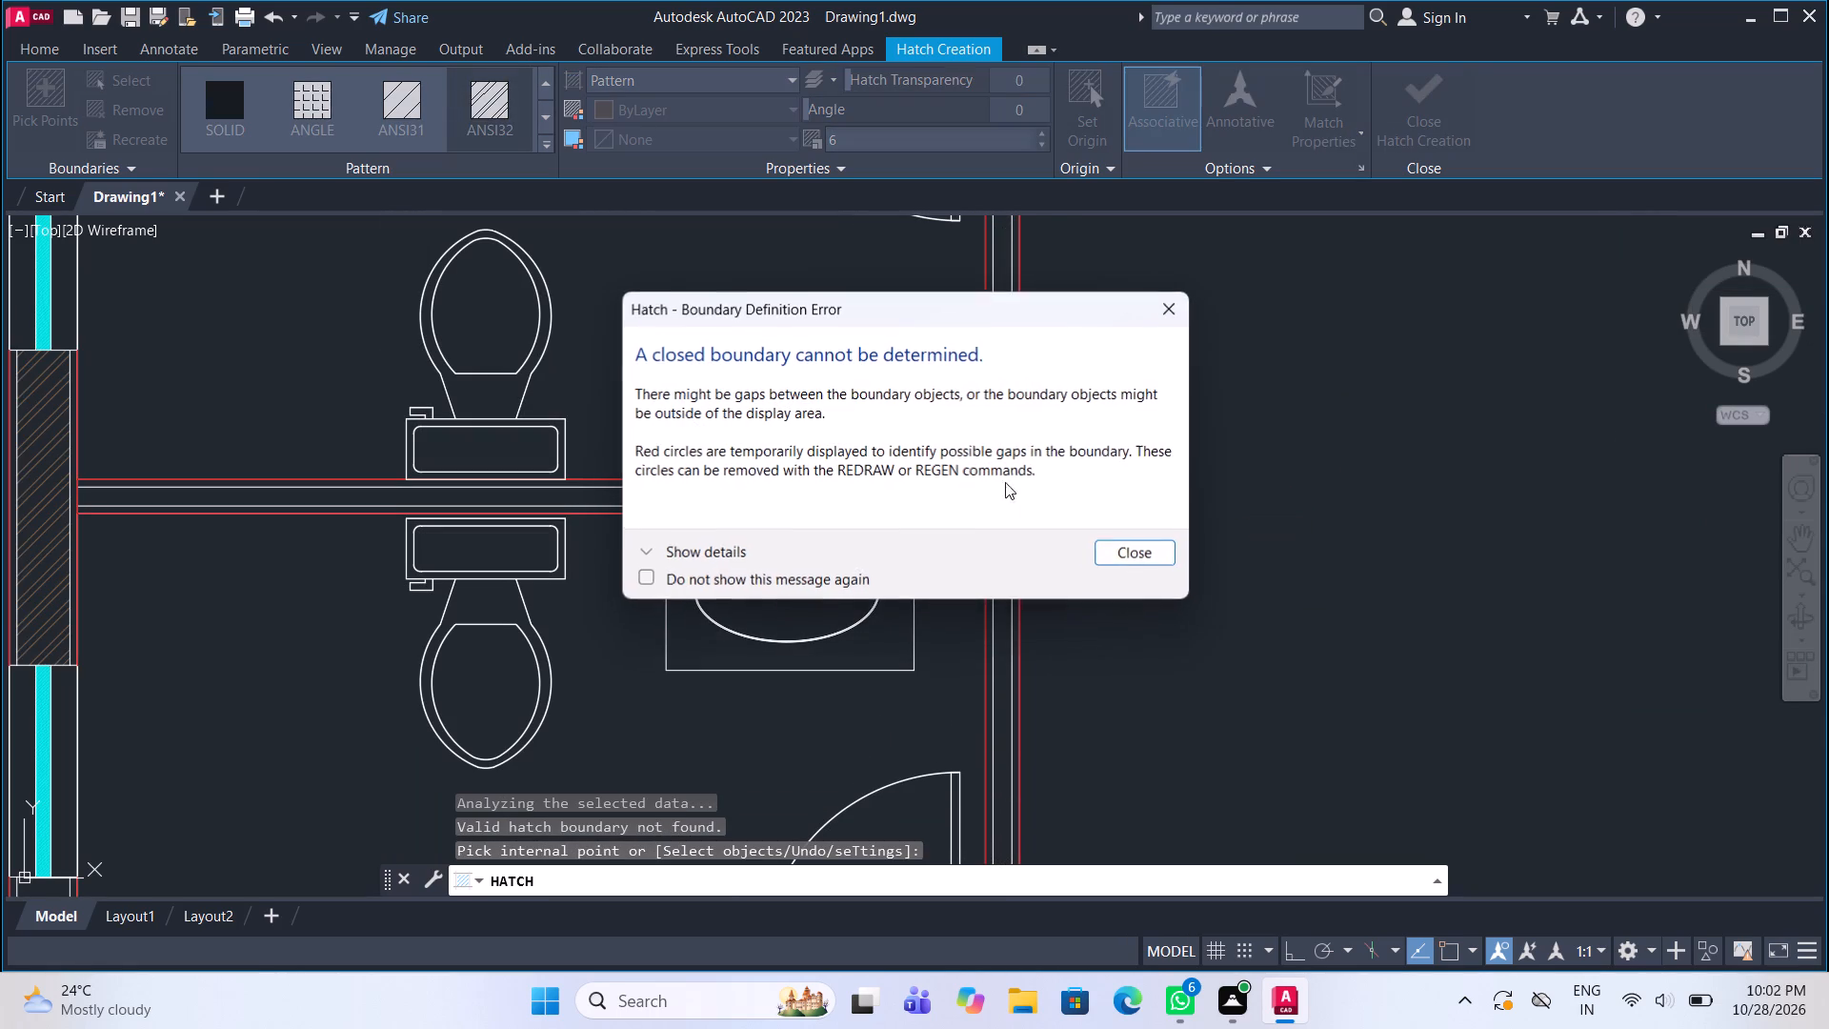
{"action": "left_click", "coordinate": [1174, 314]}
Hatch the west wall section south of the lower bathroom window and the partition wall between that bathroom and the southern bedroom.
{"action": "scroll", "coordinate": [858, 413], "scroll_direction": "down", "scroll_amount": 3}
{"action": "middle_click_drag", "start_coordinate": [842, 623], "coordinate": [841, 611]}
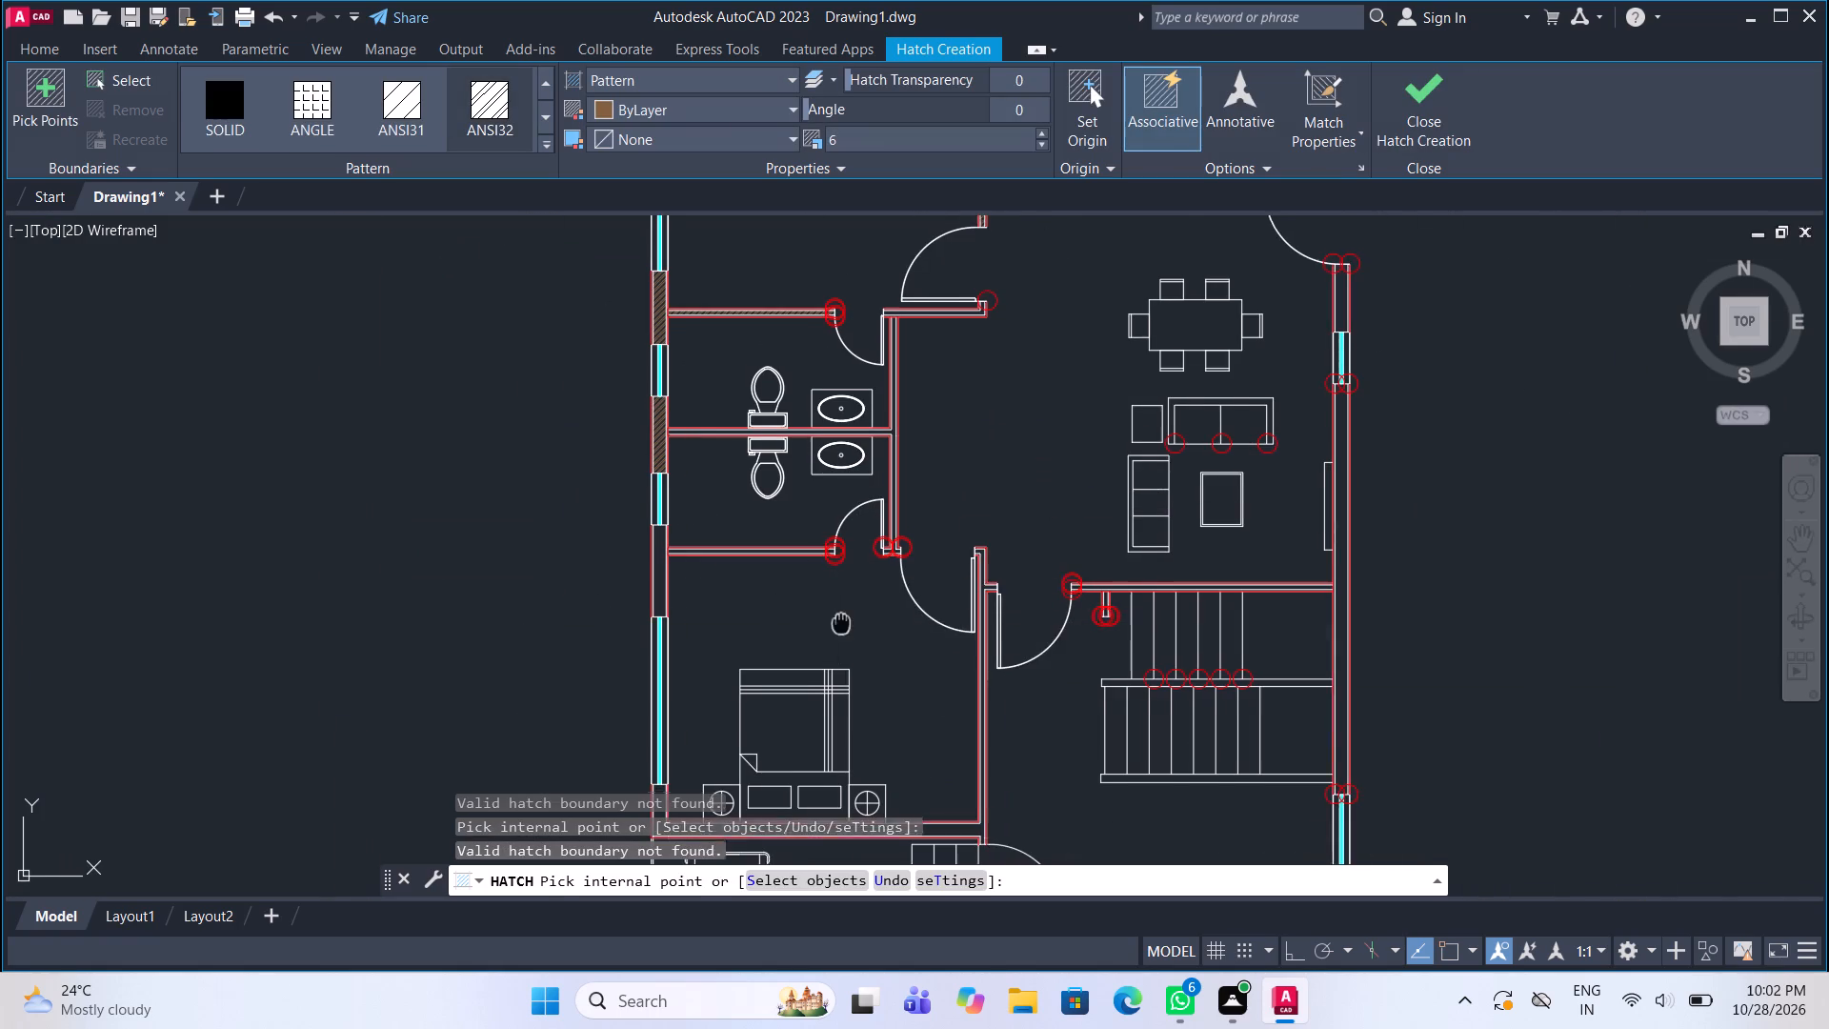
{"action": "middle_click_drag", "start_coordinate": [841, 611], "coordinate": [839, 572]}
{"action": "scroll", "coordinate": [624, 519], "scroll_direction": "up", "scroll_amount": 3}
{"action": "left_click", "coordinate": [736, 540]}
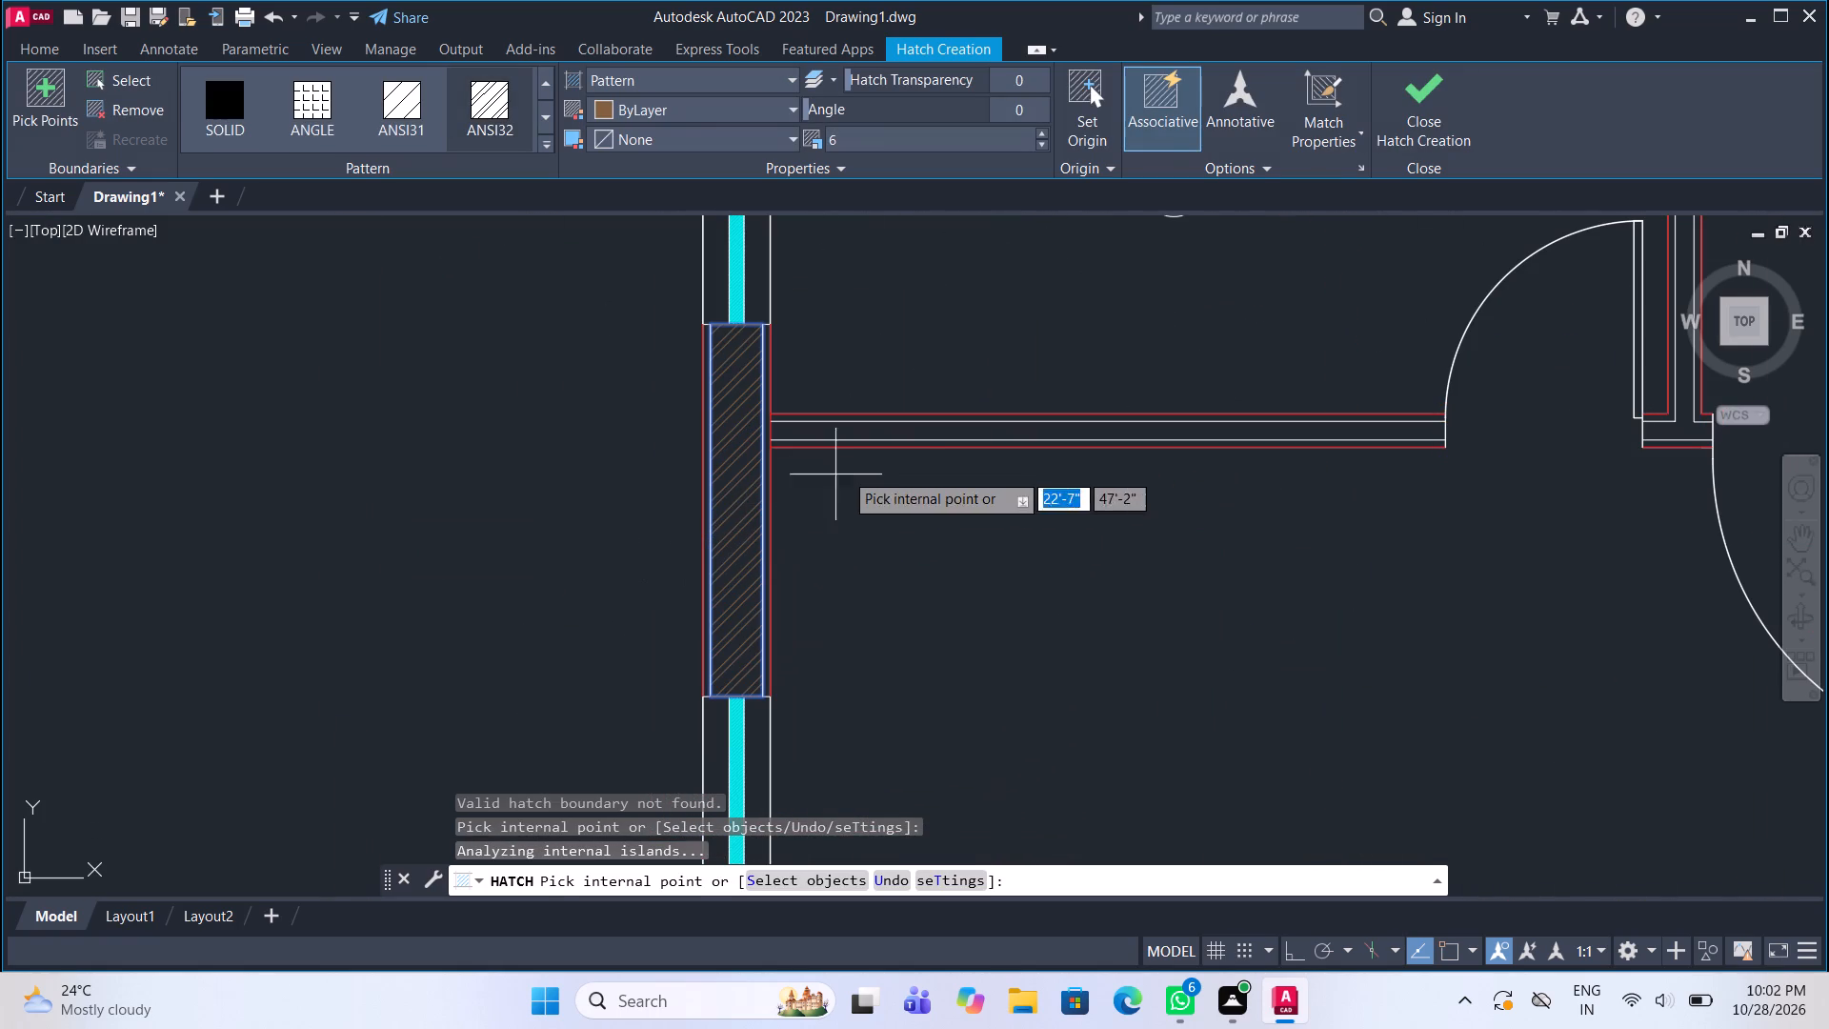
{"action": "left_click", "coordinate": [899, 435]}
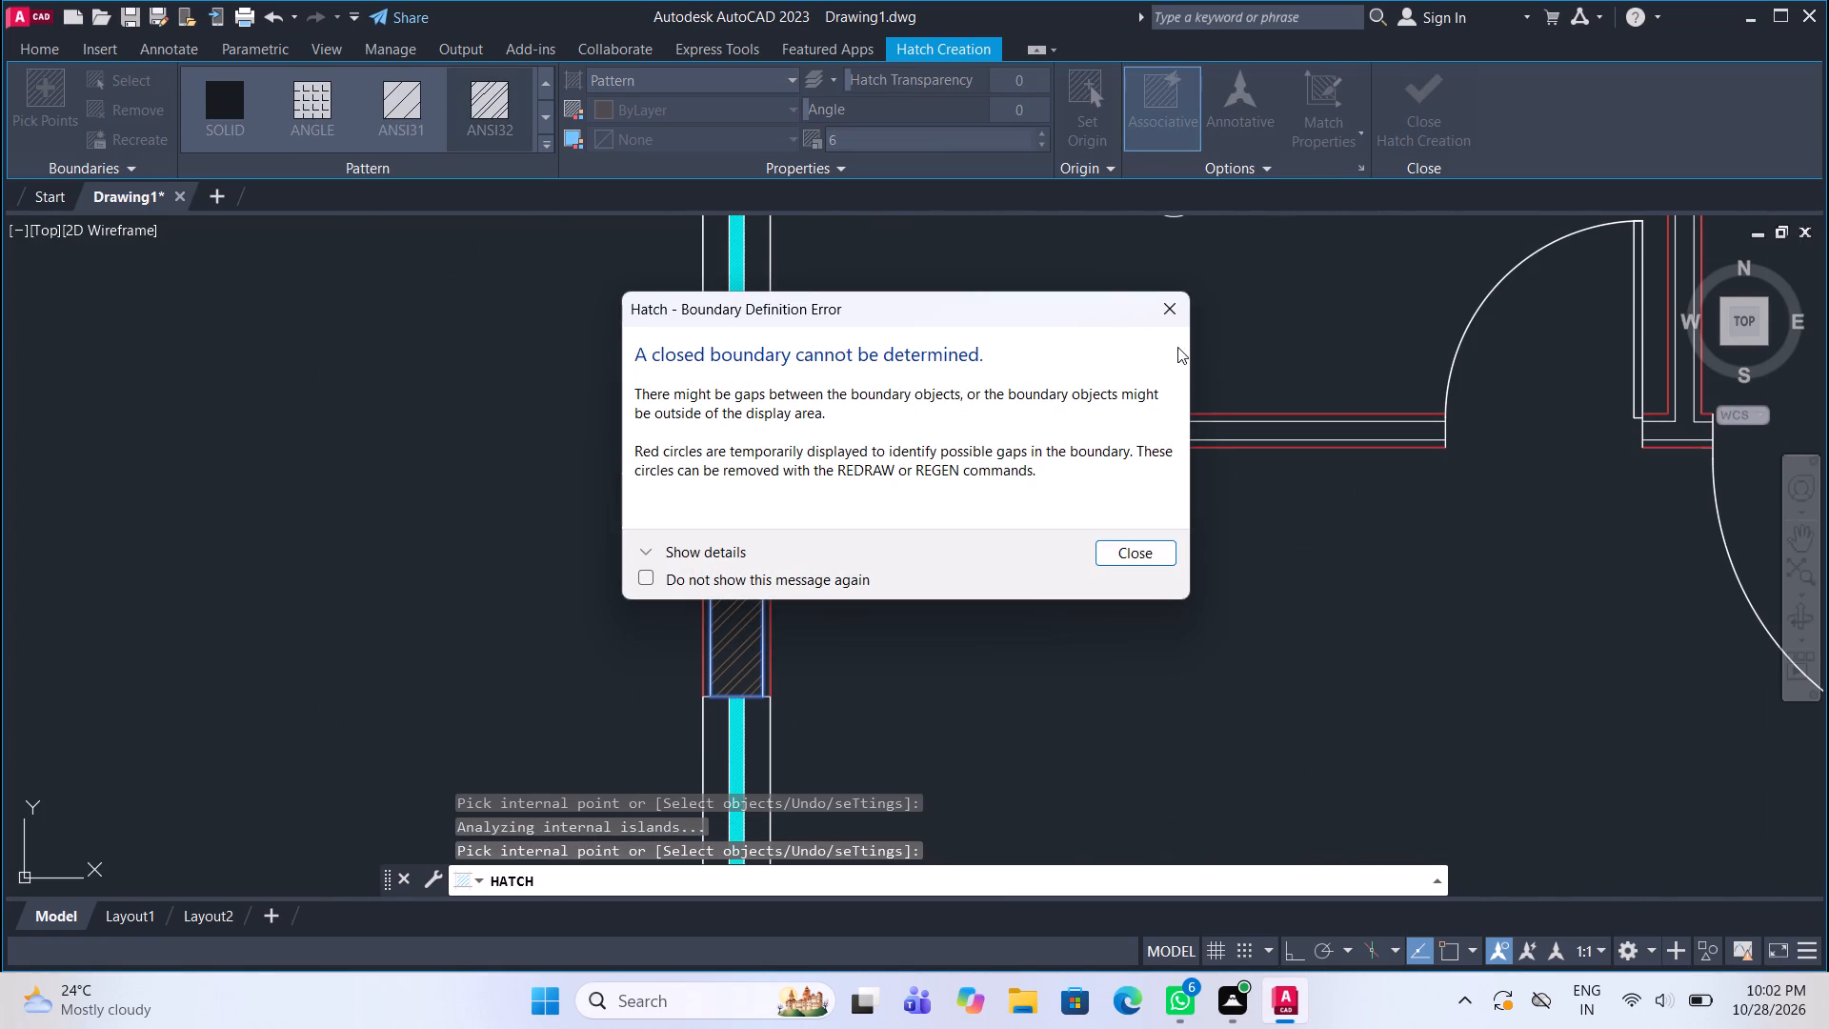
{"action": "left_click", "coordinate": [1170, 305]}
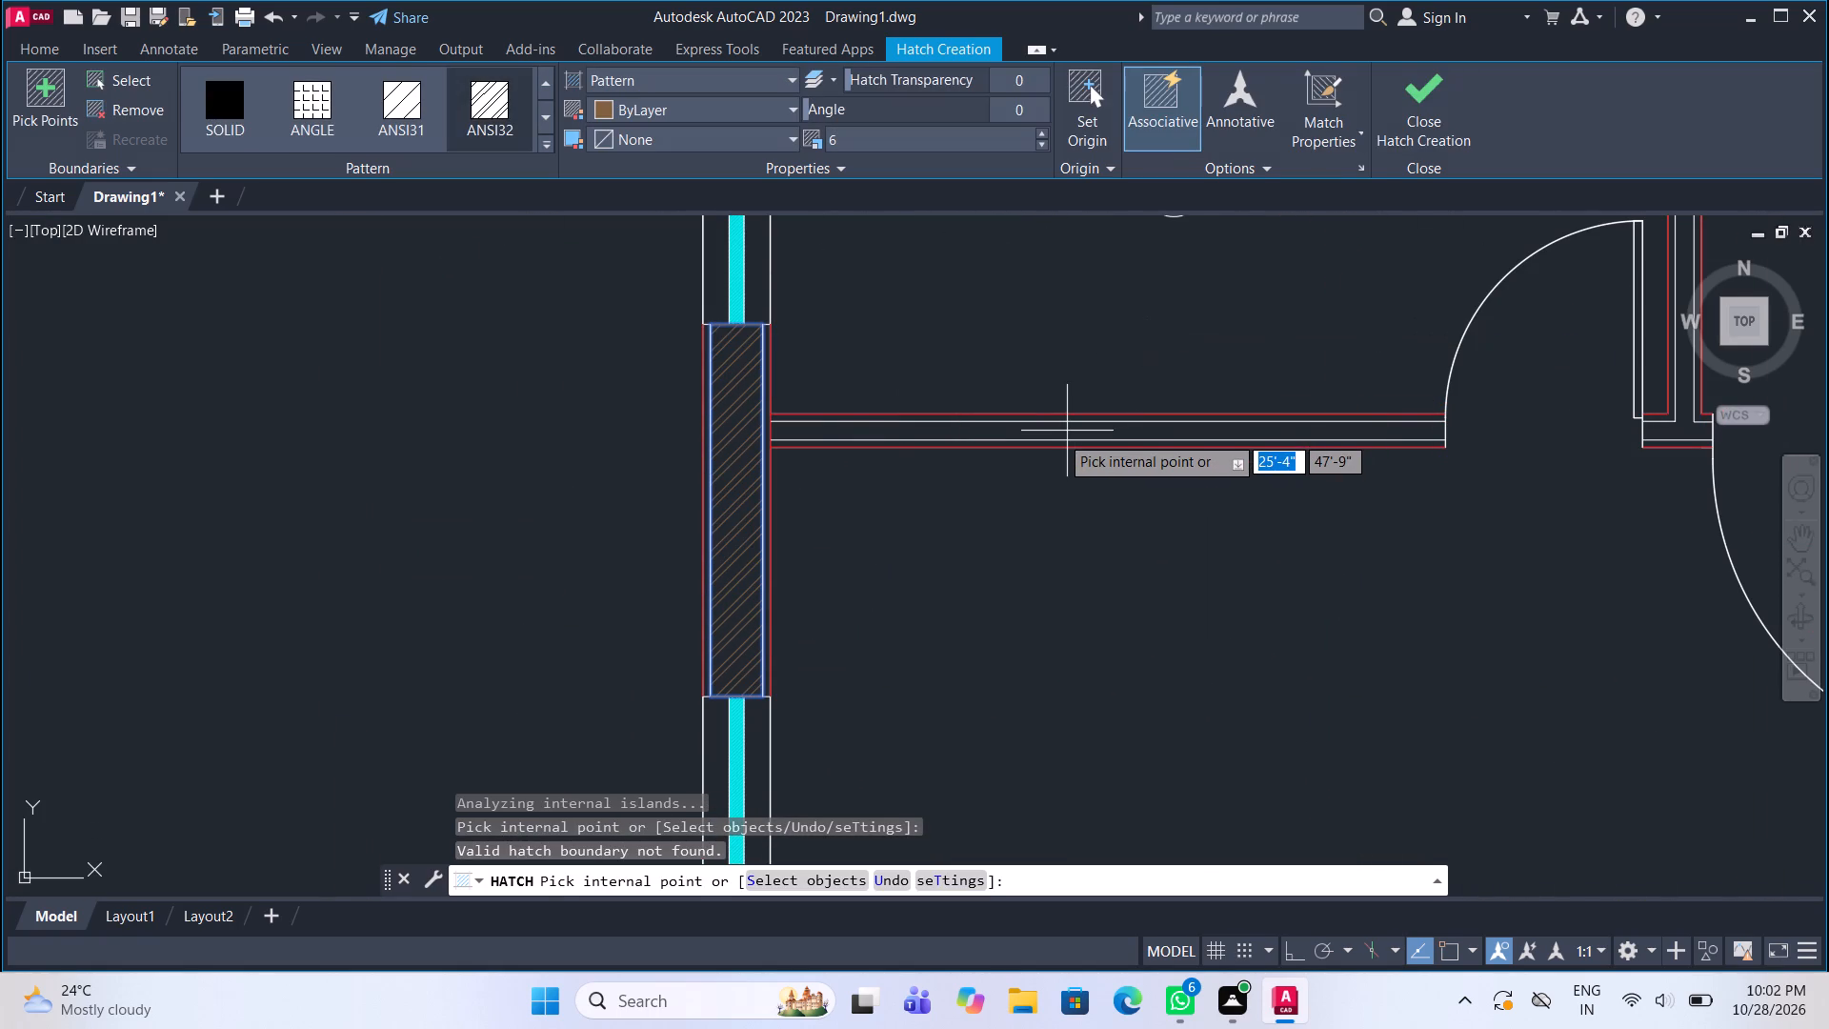
{"action": "left_click", "coordinate": [1037, 425]}
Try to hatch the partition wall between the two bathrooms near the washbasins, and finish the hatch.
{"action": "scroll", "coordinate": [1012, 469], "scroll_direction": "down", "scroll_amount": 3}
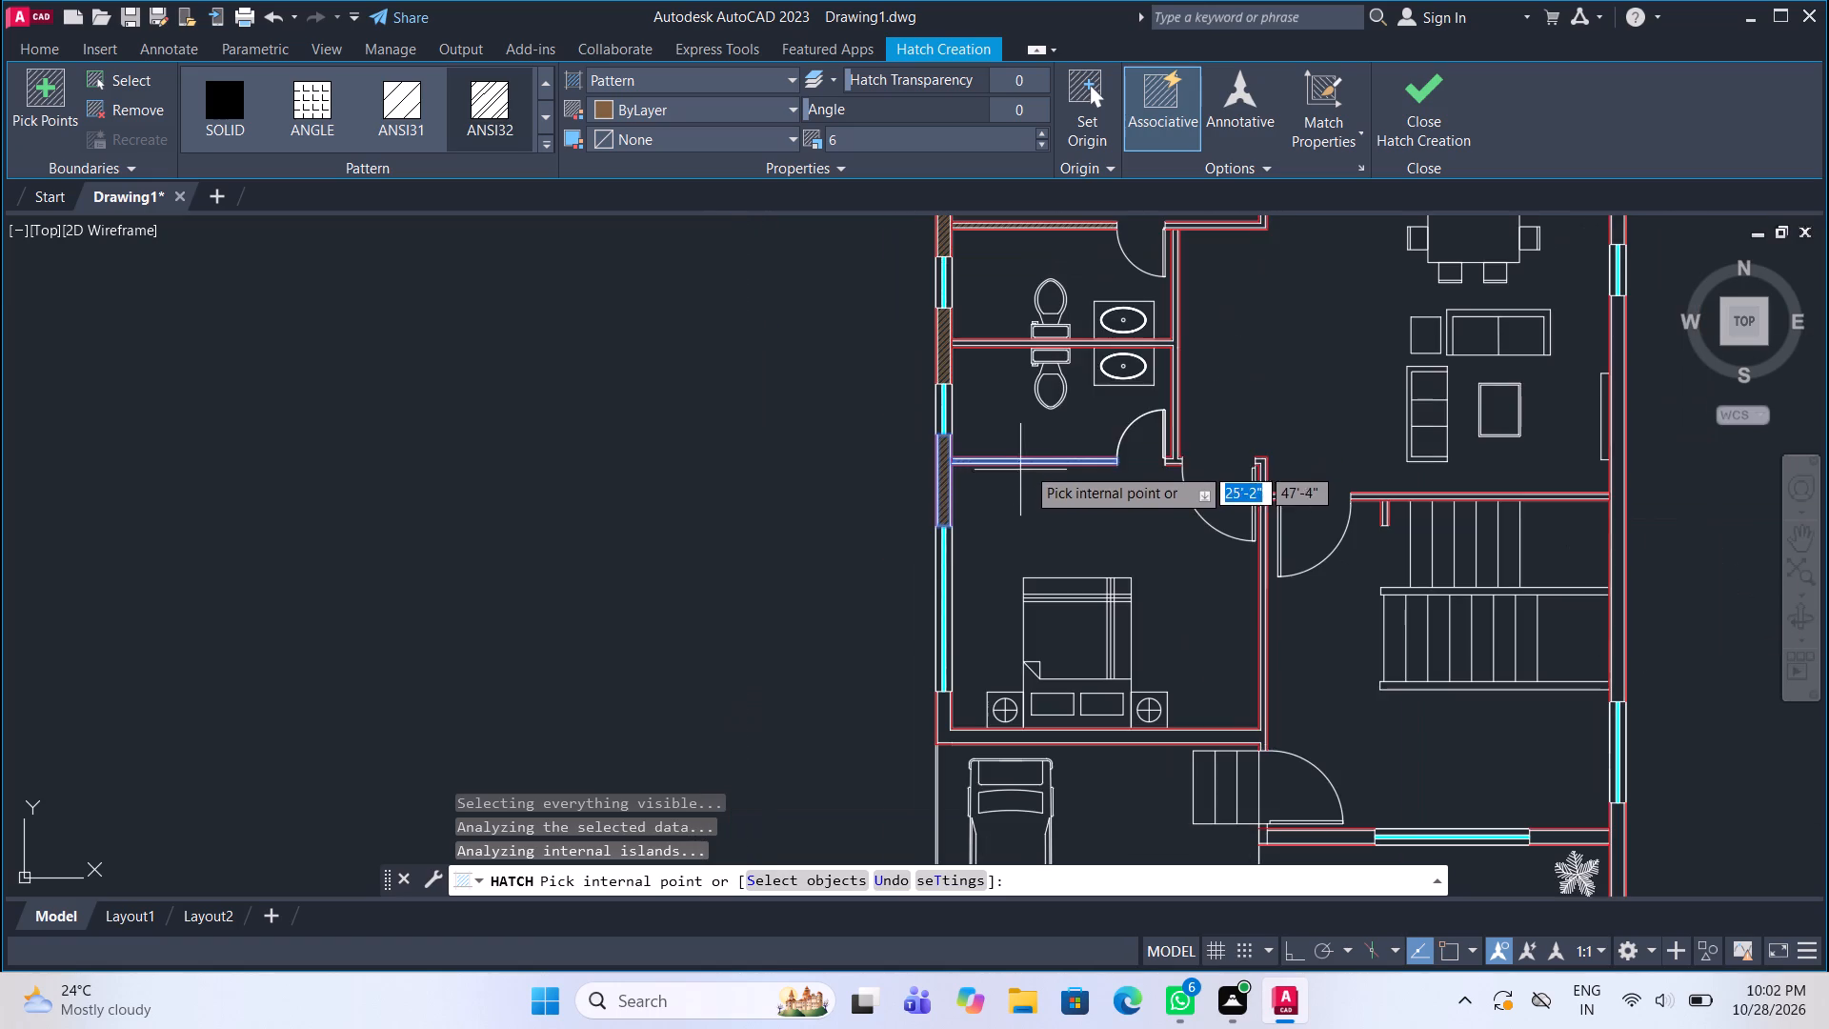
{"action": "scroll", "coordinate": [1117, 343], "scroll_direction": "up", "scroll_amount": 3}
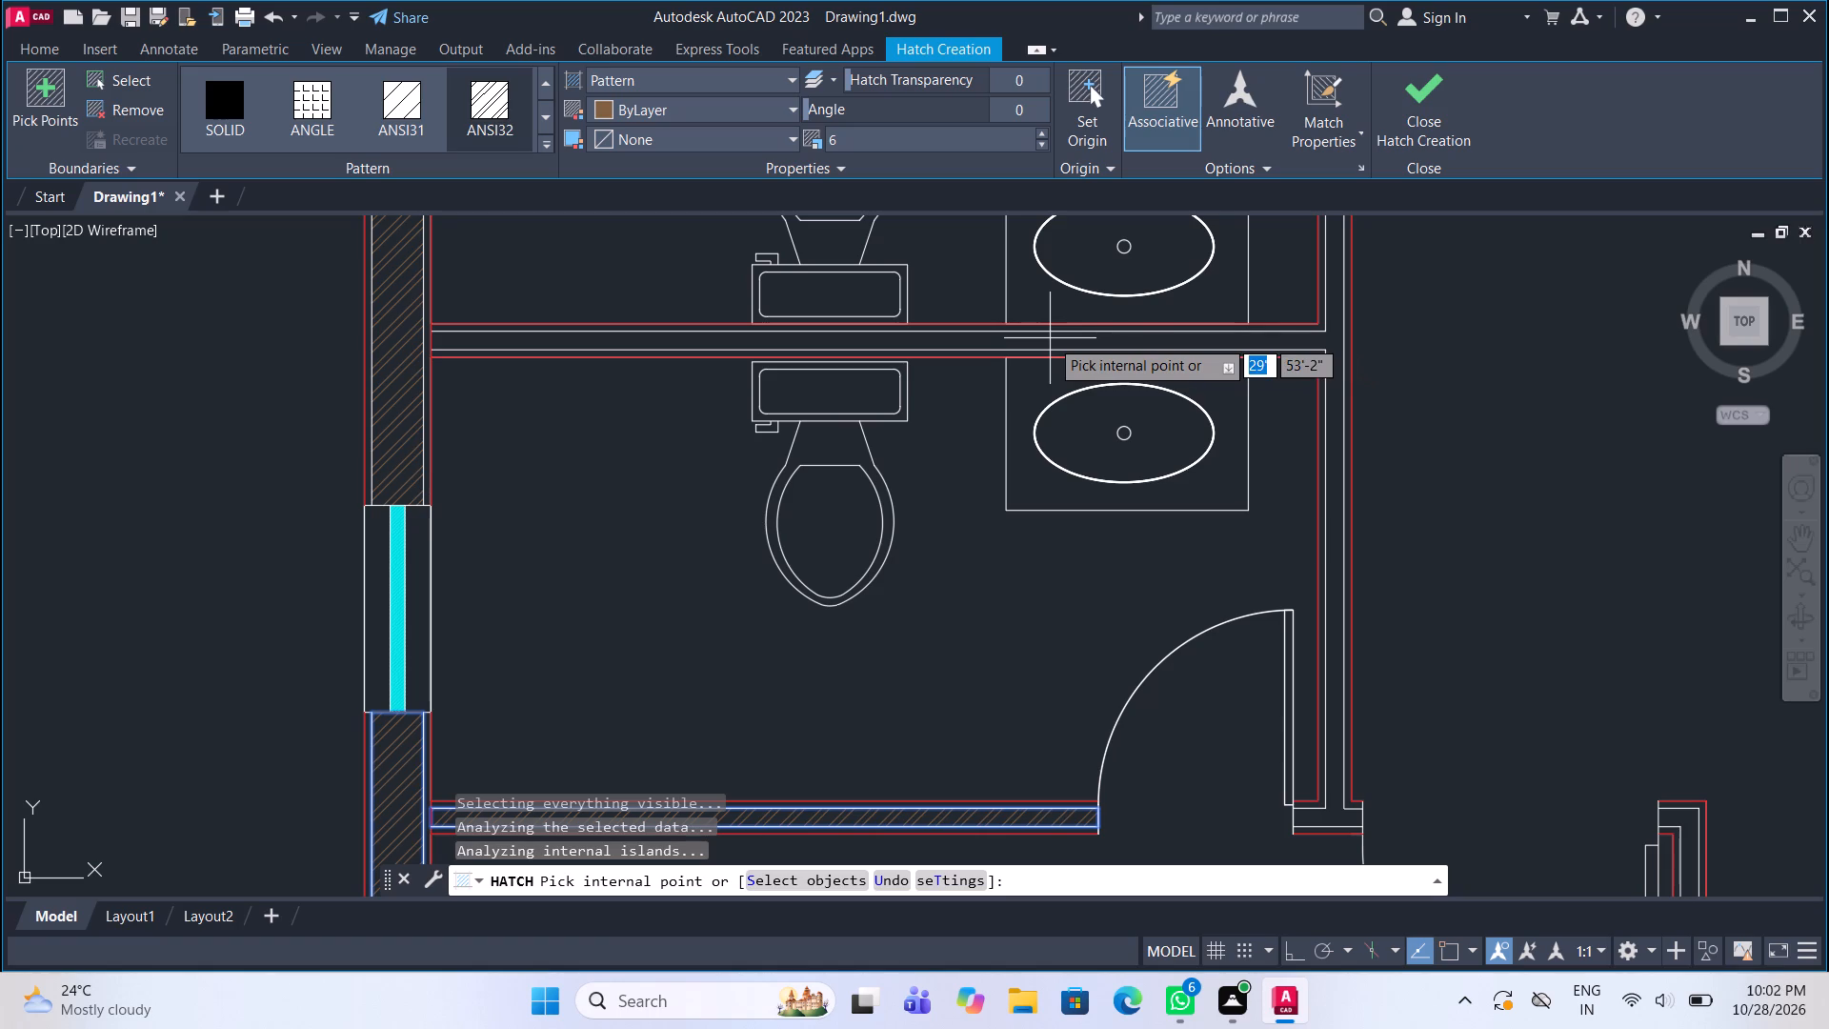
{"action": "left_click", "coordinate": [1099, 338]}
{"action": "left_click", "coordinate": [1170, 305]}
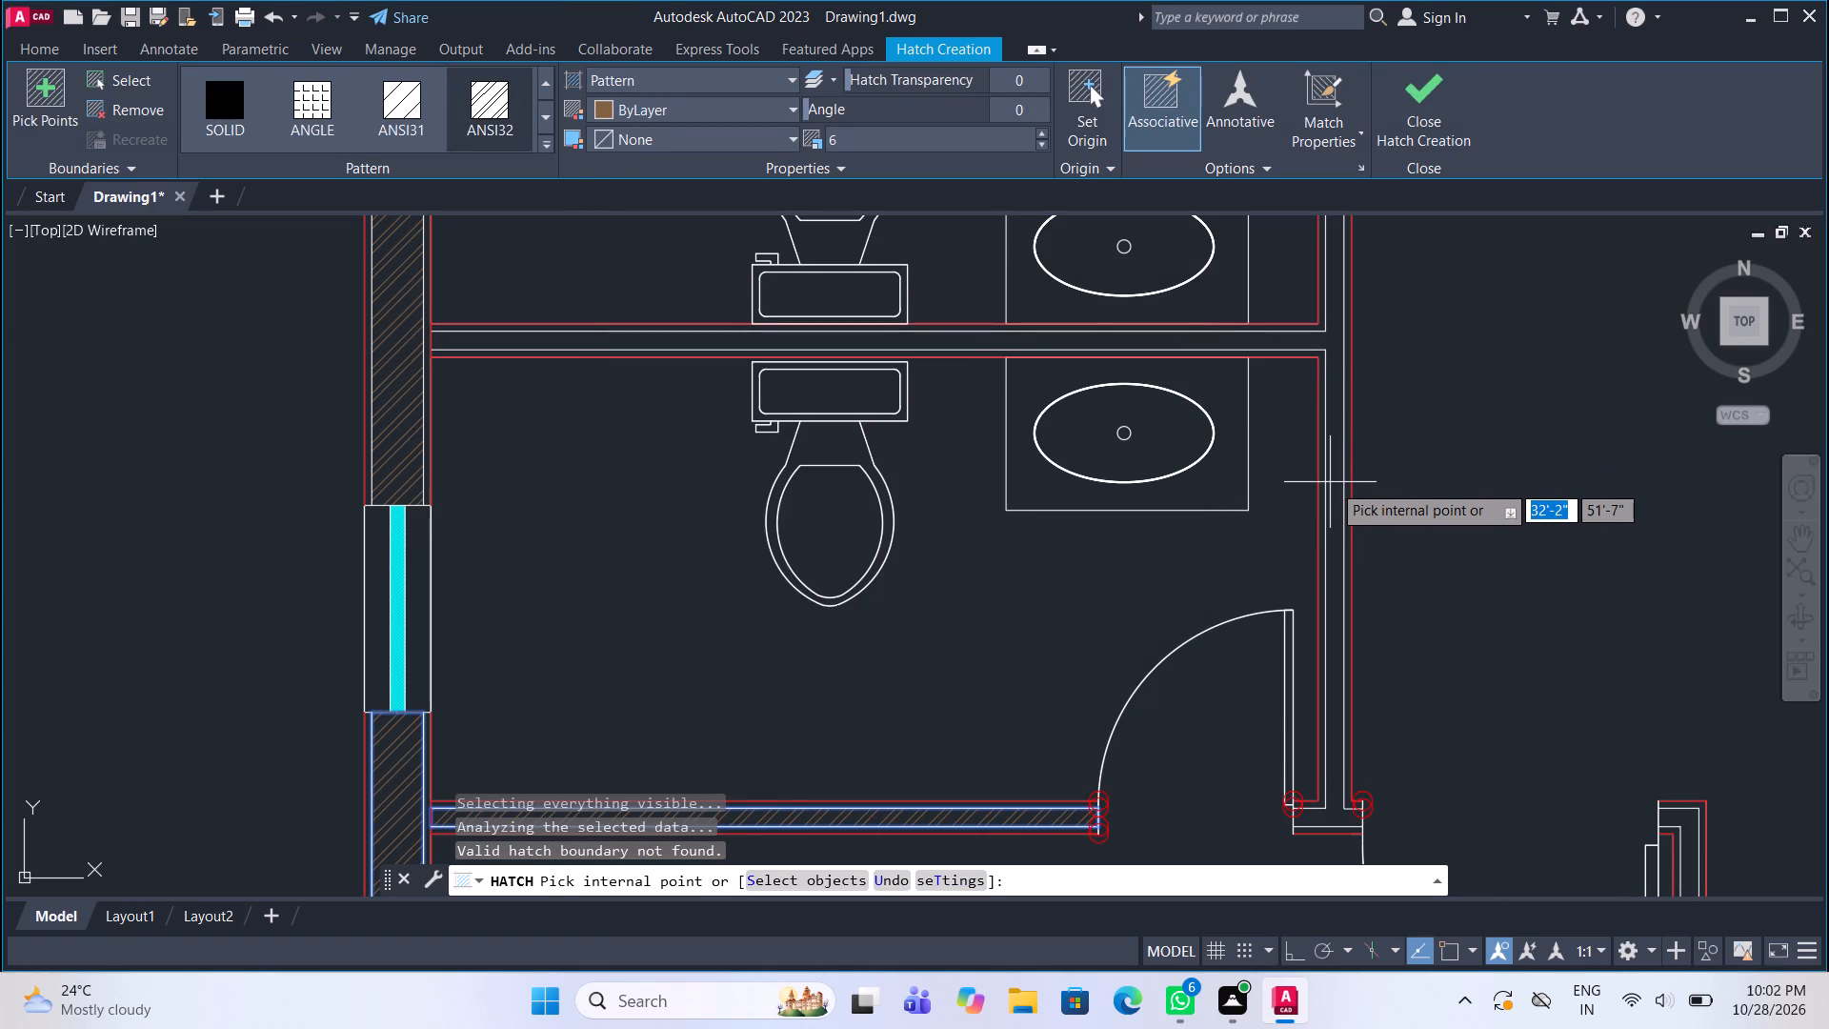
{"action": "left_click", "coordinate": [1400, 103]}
Start another ANSI32 hatch at scale 6 for the partition wall between the two bathrooms.
{"action": "scroll", "coordinate": [903, 483], "scroll_direction": "down", "scroll_amount": 2}
{"action": "middle_click_drag", "start_coordinate": [849, 518], "coordinate": [801, 586]}
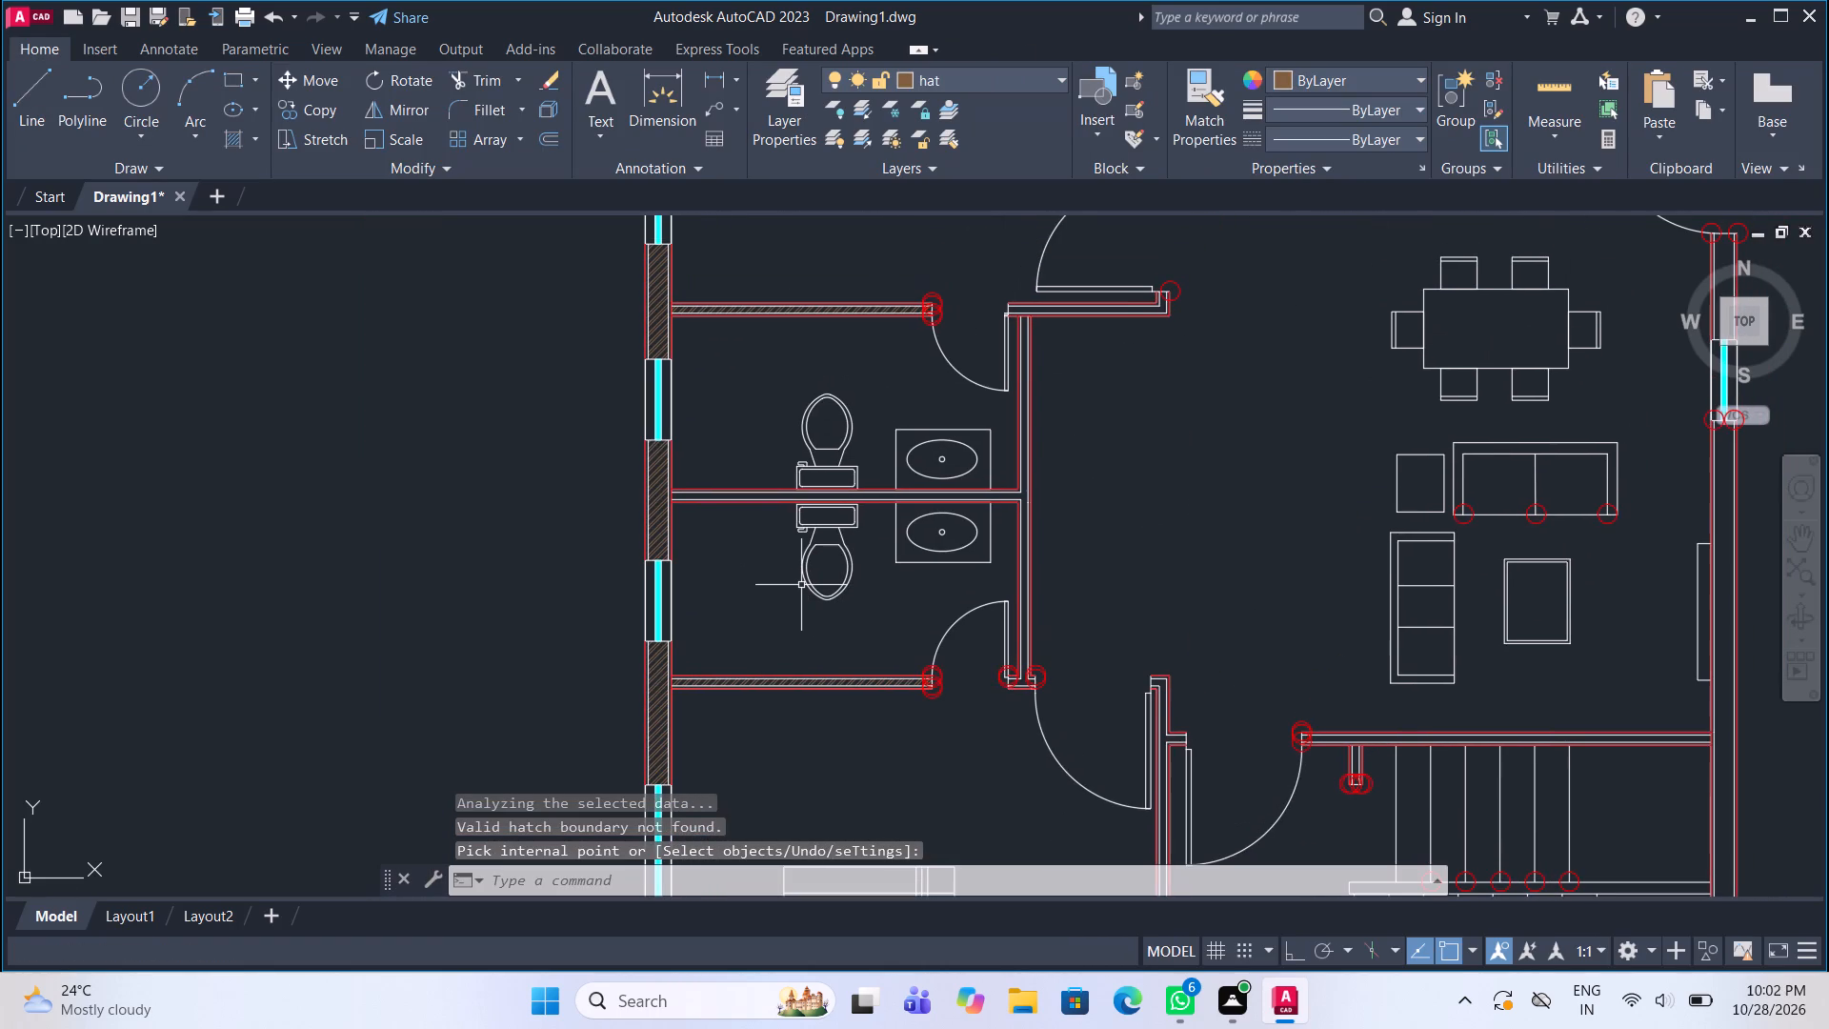
{"action": "key", "text": "BackSpace"}
{"action": "key", "text": "h"}
{"action": "key", "text": "Return"}
{"action": "scroll", "coordinate": [833, 508], "scroll_direction": "up", "scroll_amount": 2}
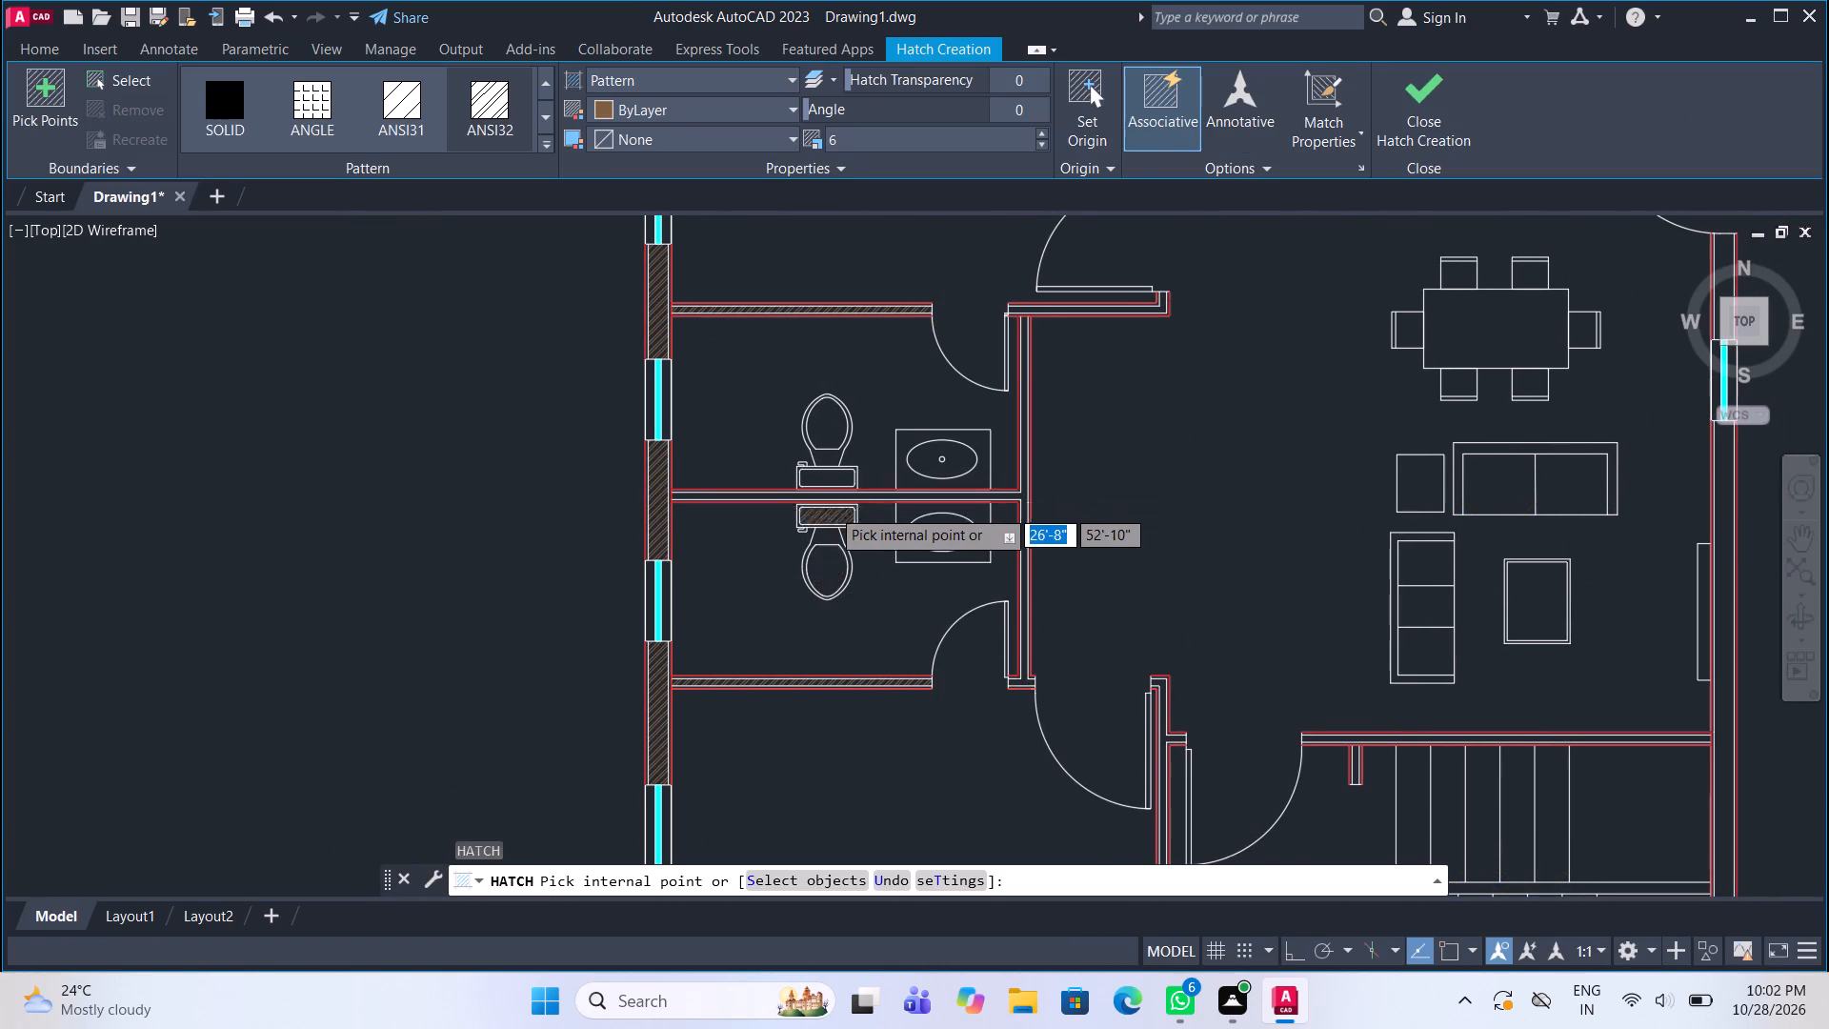
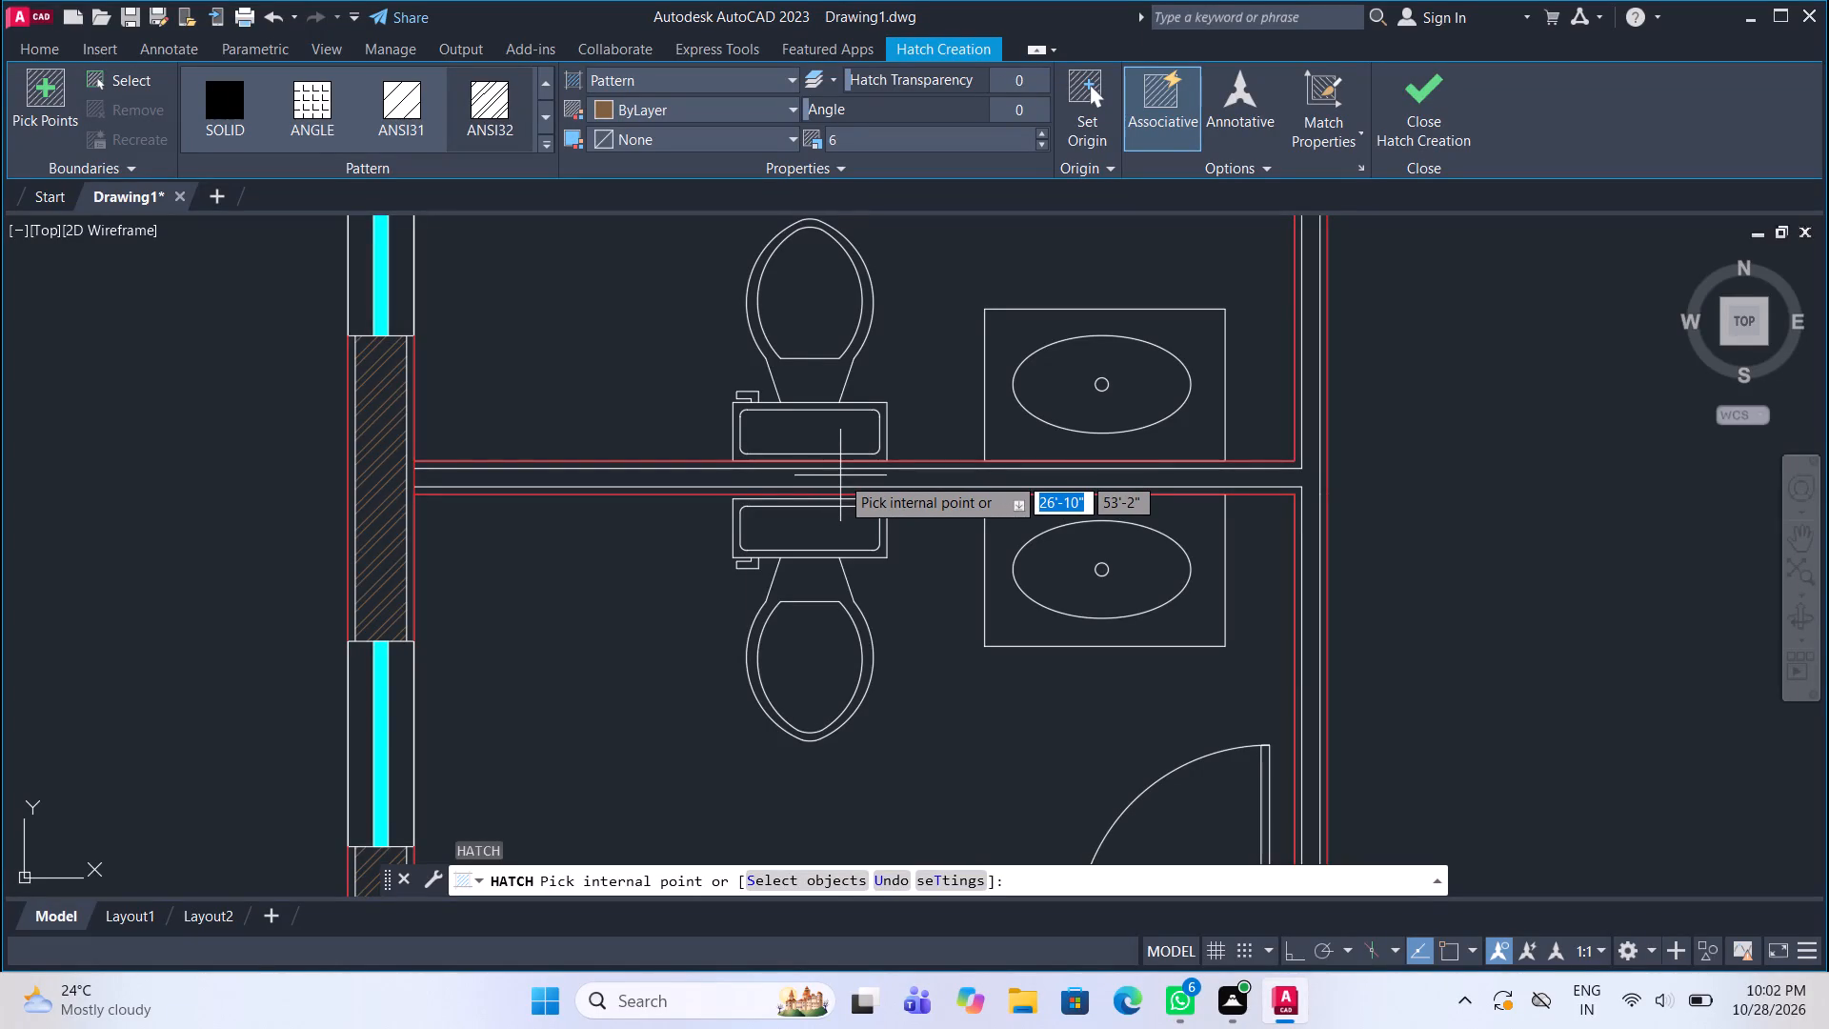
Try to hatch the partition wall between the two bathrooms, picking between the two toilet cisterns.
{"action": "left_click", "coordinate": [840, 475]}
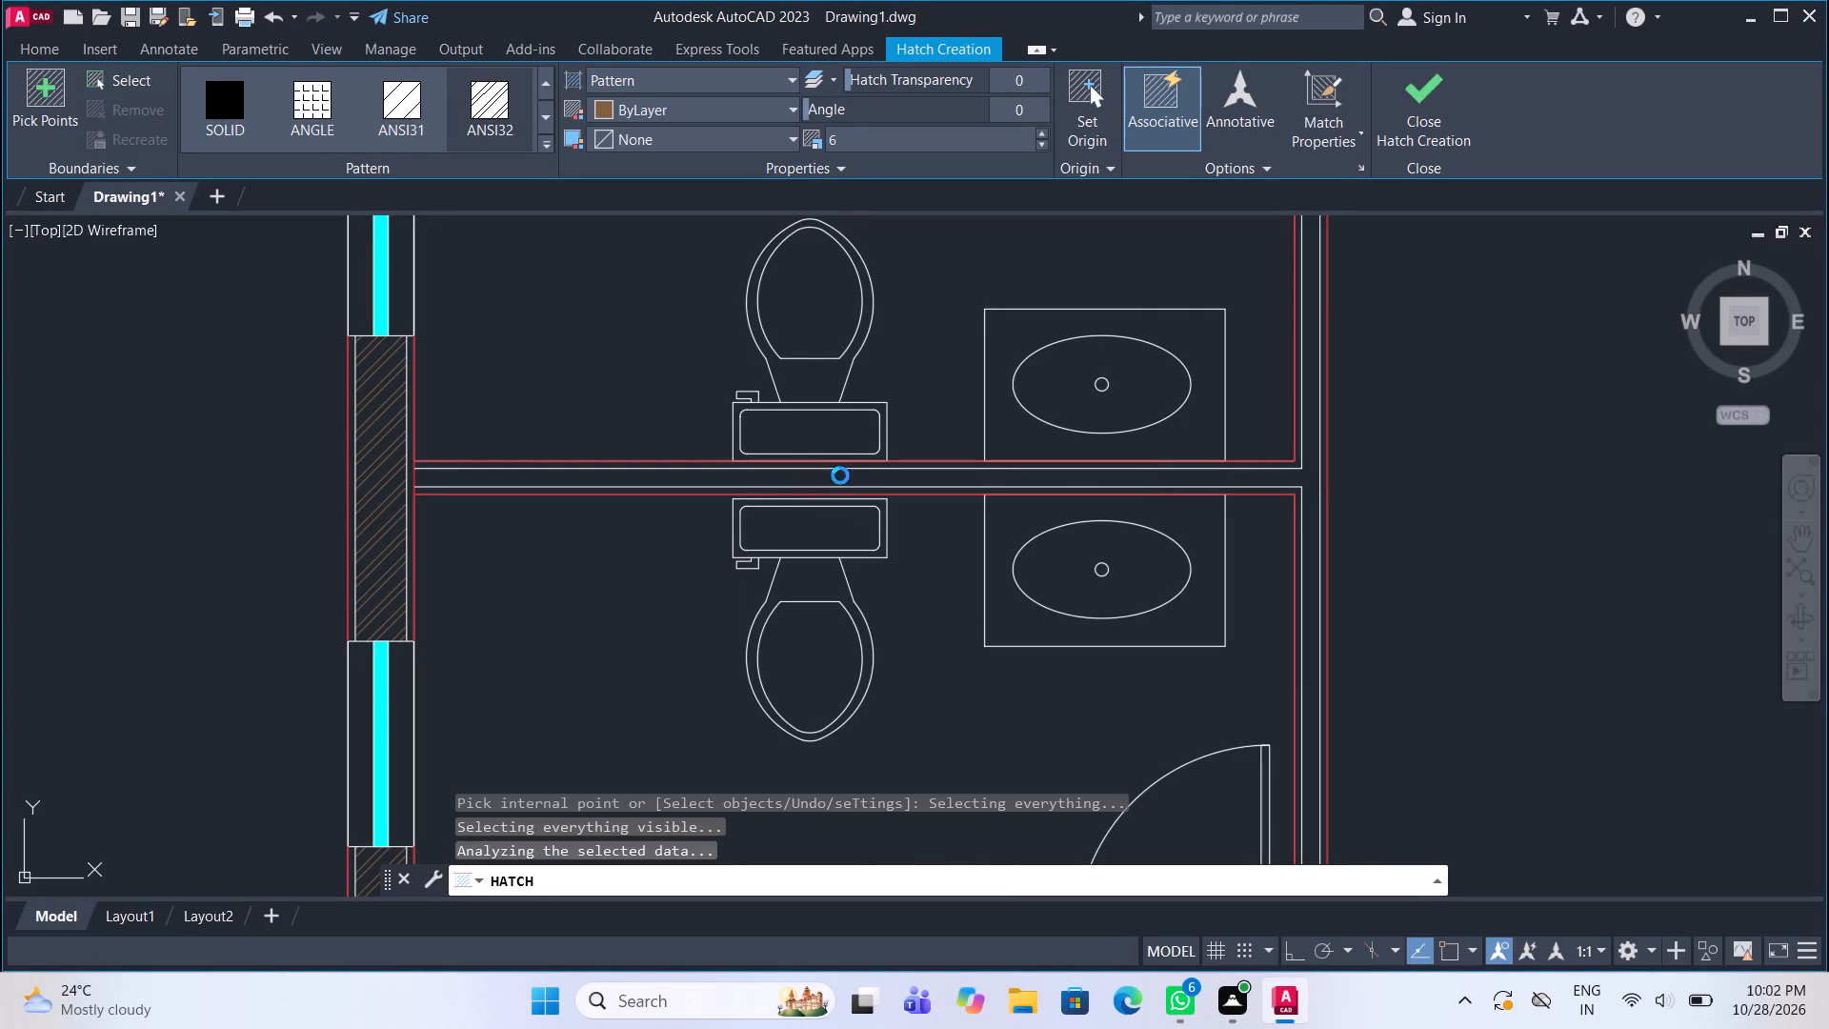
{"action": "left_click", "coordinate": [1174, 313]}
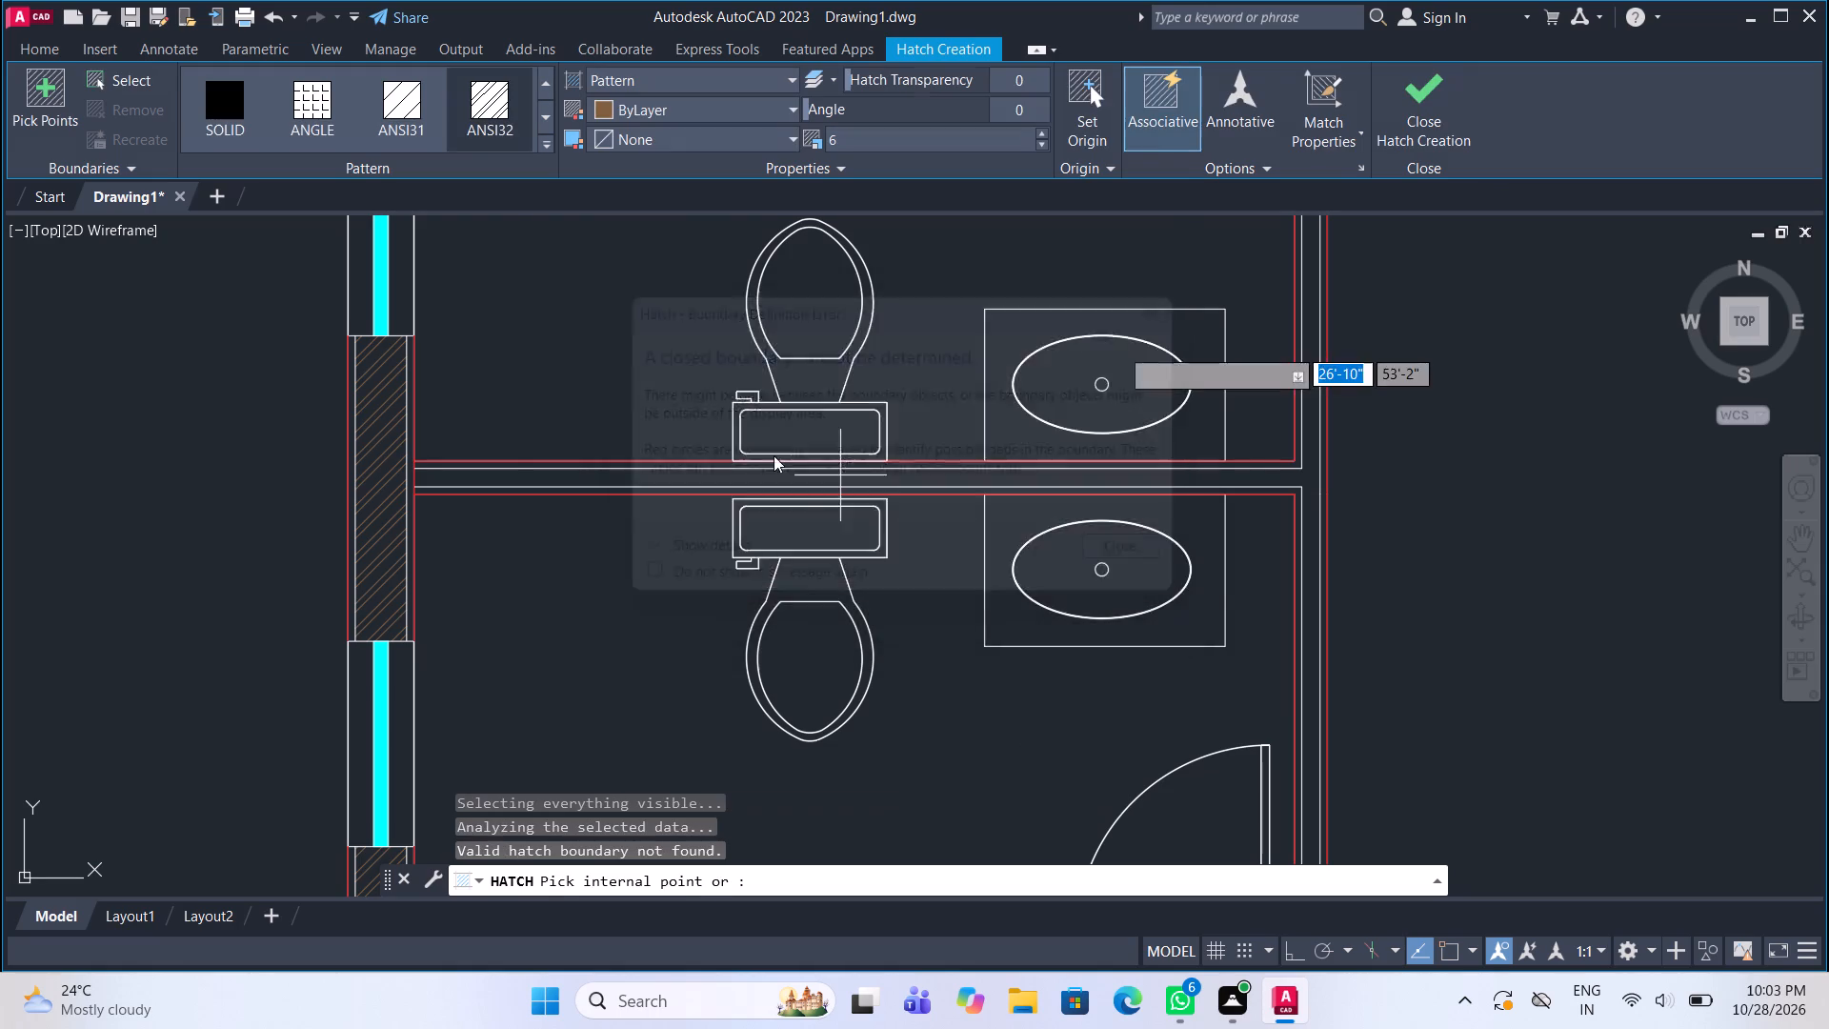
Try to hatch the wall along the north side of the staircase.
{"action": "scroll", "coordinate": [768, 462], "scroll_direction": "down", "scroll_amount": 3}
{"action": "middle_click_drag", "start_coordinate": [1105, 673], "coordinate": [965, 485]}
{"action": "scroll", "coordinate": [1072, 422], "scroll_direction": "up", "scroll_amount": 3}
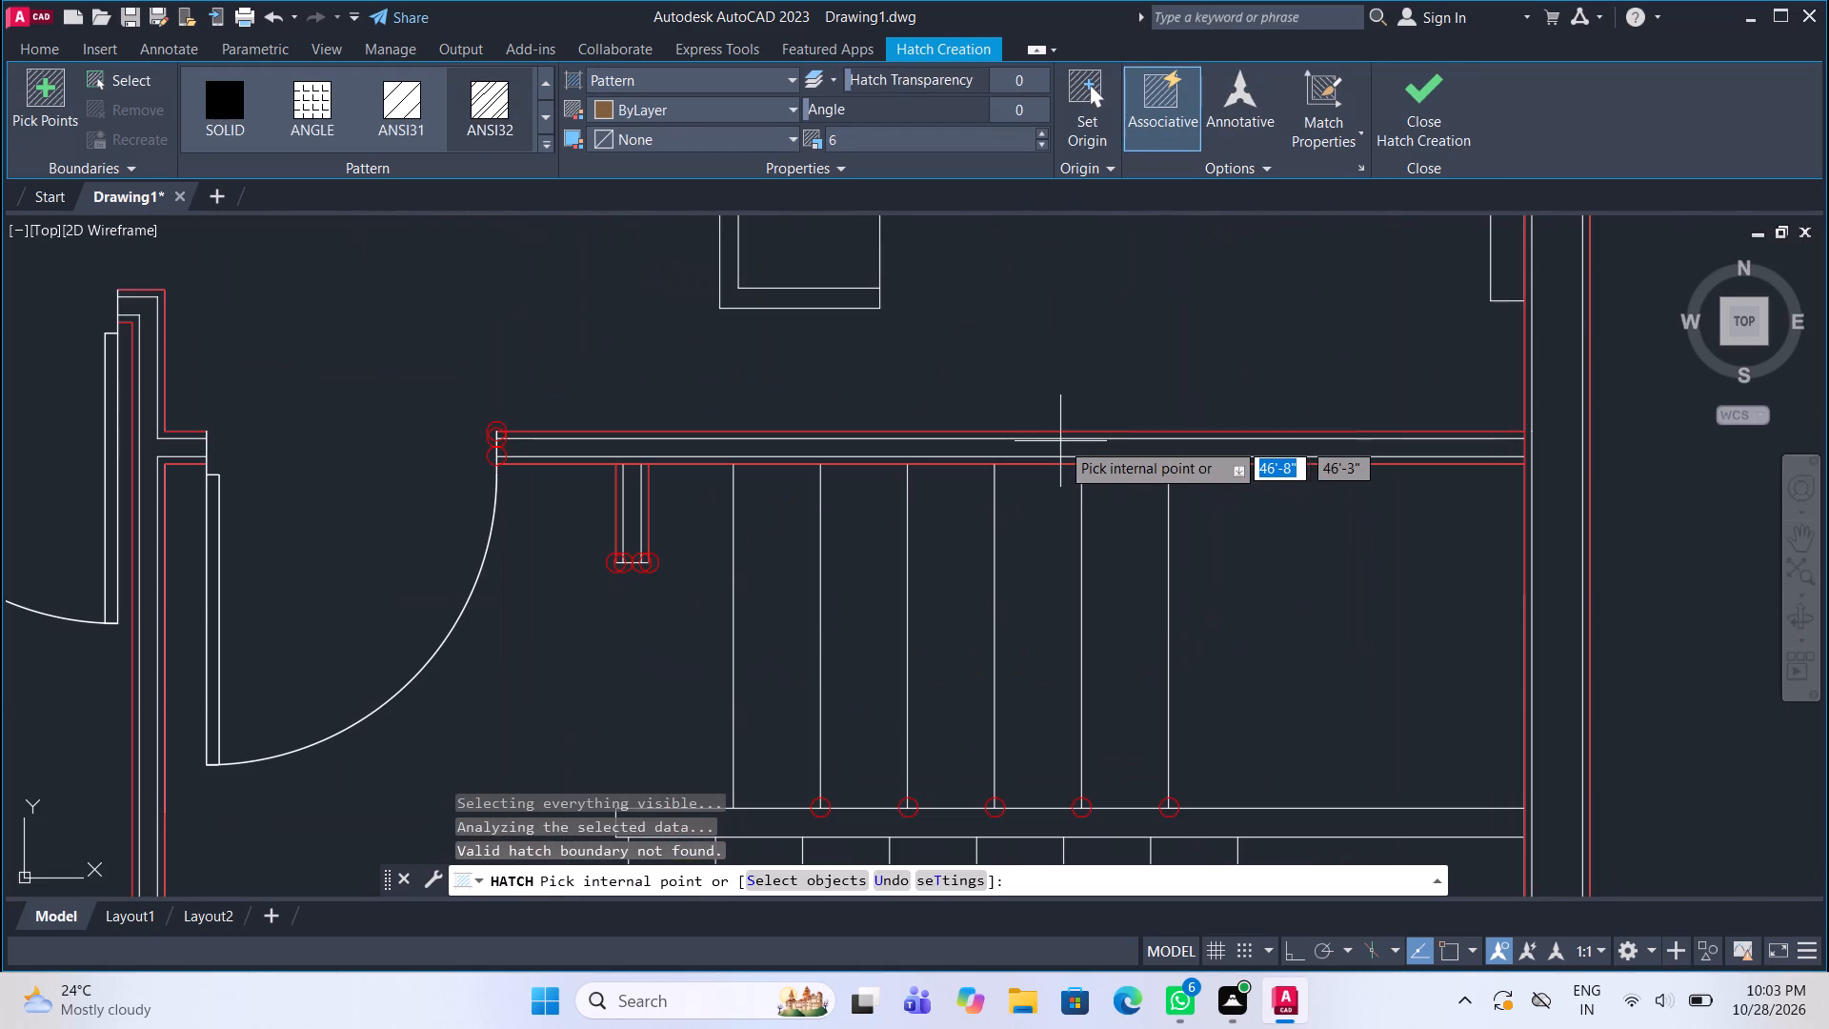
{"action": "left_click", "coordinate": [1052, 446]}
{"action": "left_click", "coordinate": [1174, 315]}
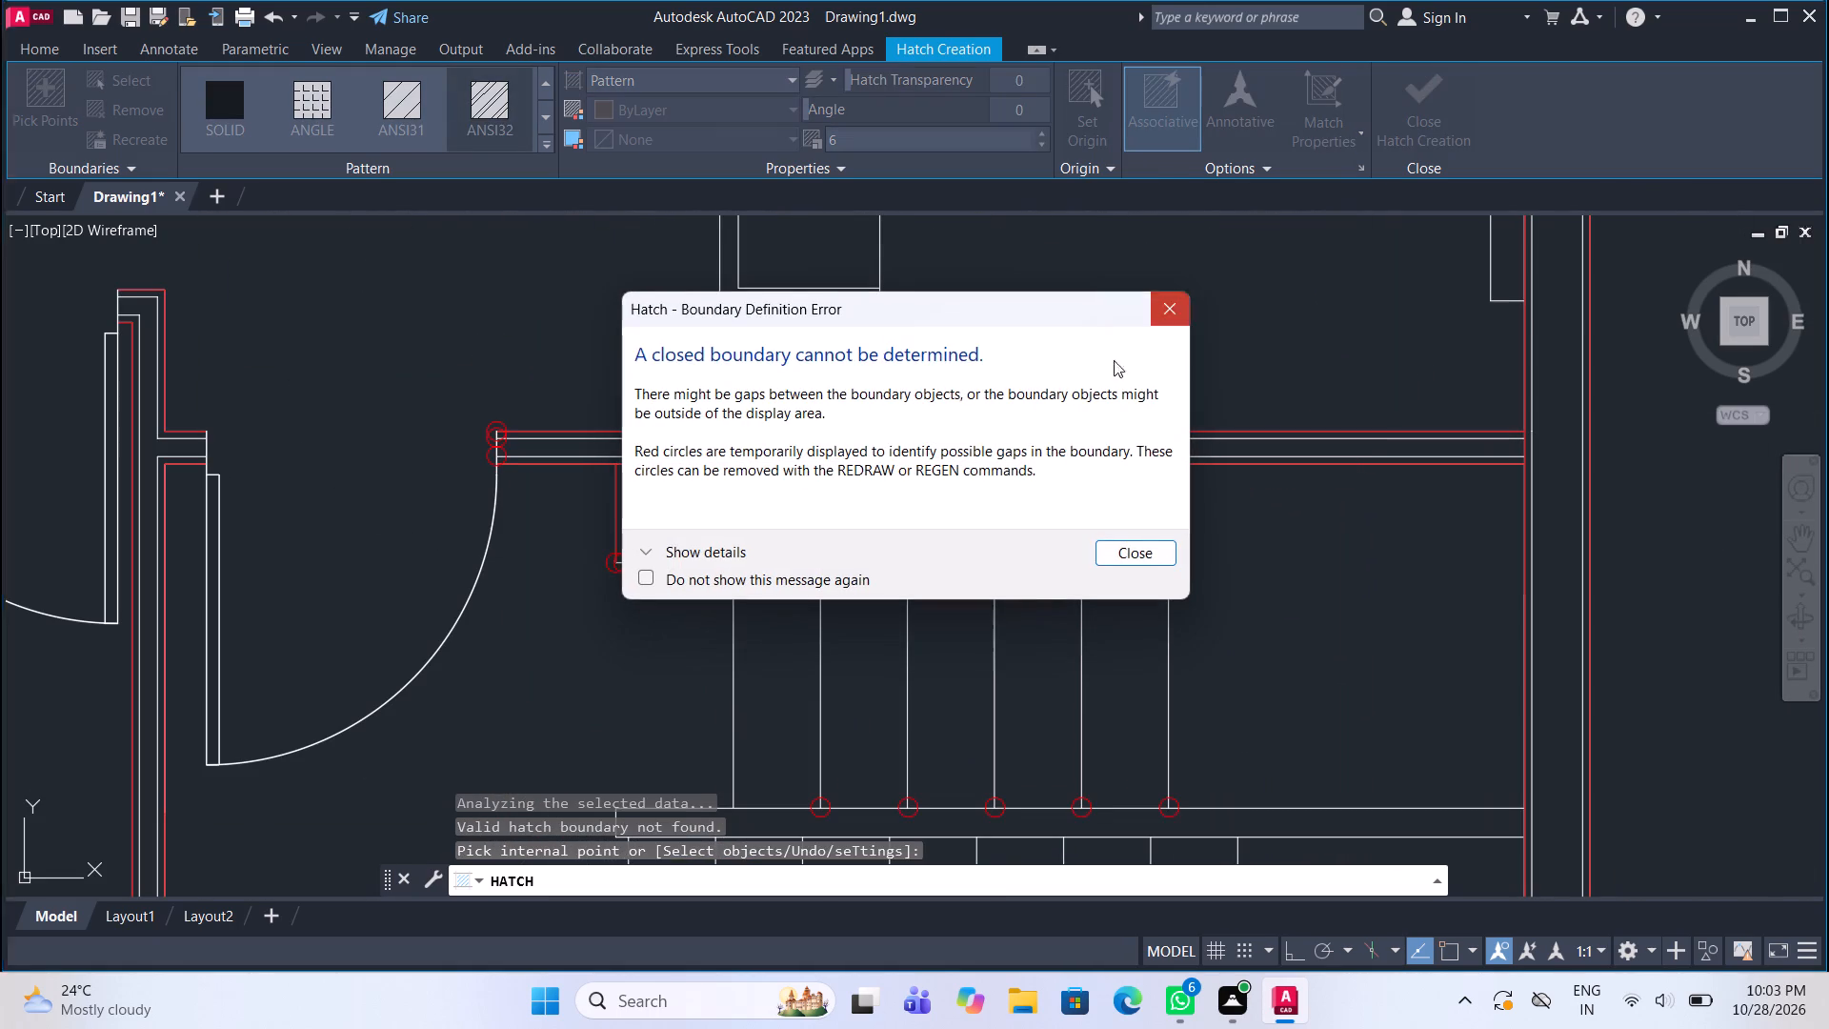
Hatch the east wall beside the staircase and south of its lower window, plus the front wall on both sides of its window.
{"action": "scroll", "coordinate": [892, 514], "scroll_direction": "down", "scroll_amount": 3}
{"action": "left_click", "coordinate": [1058, 576]}
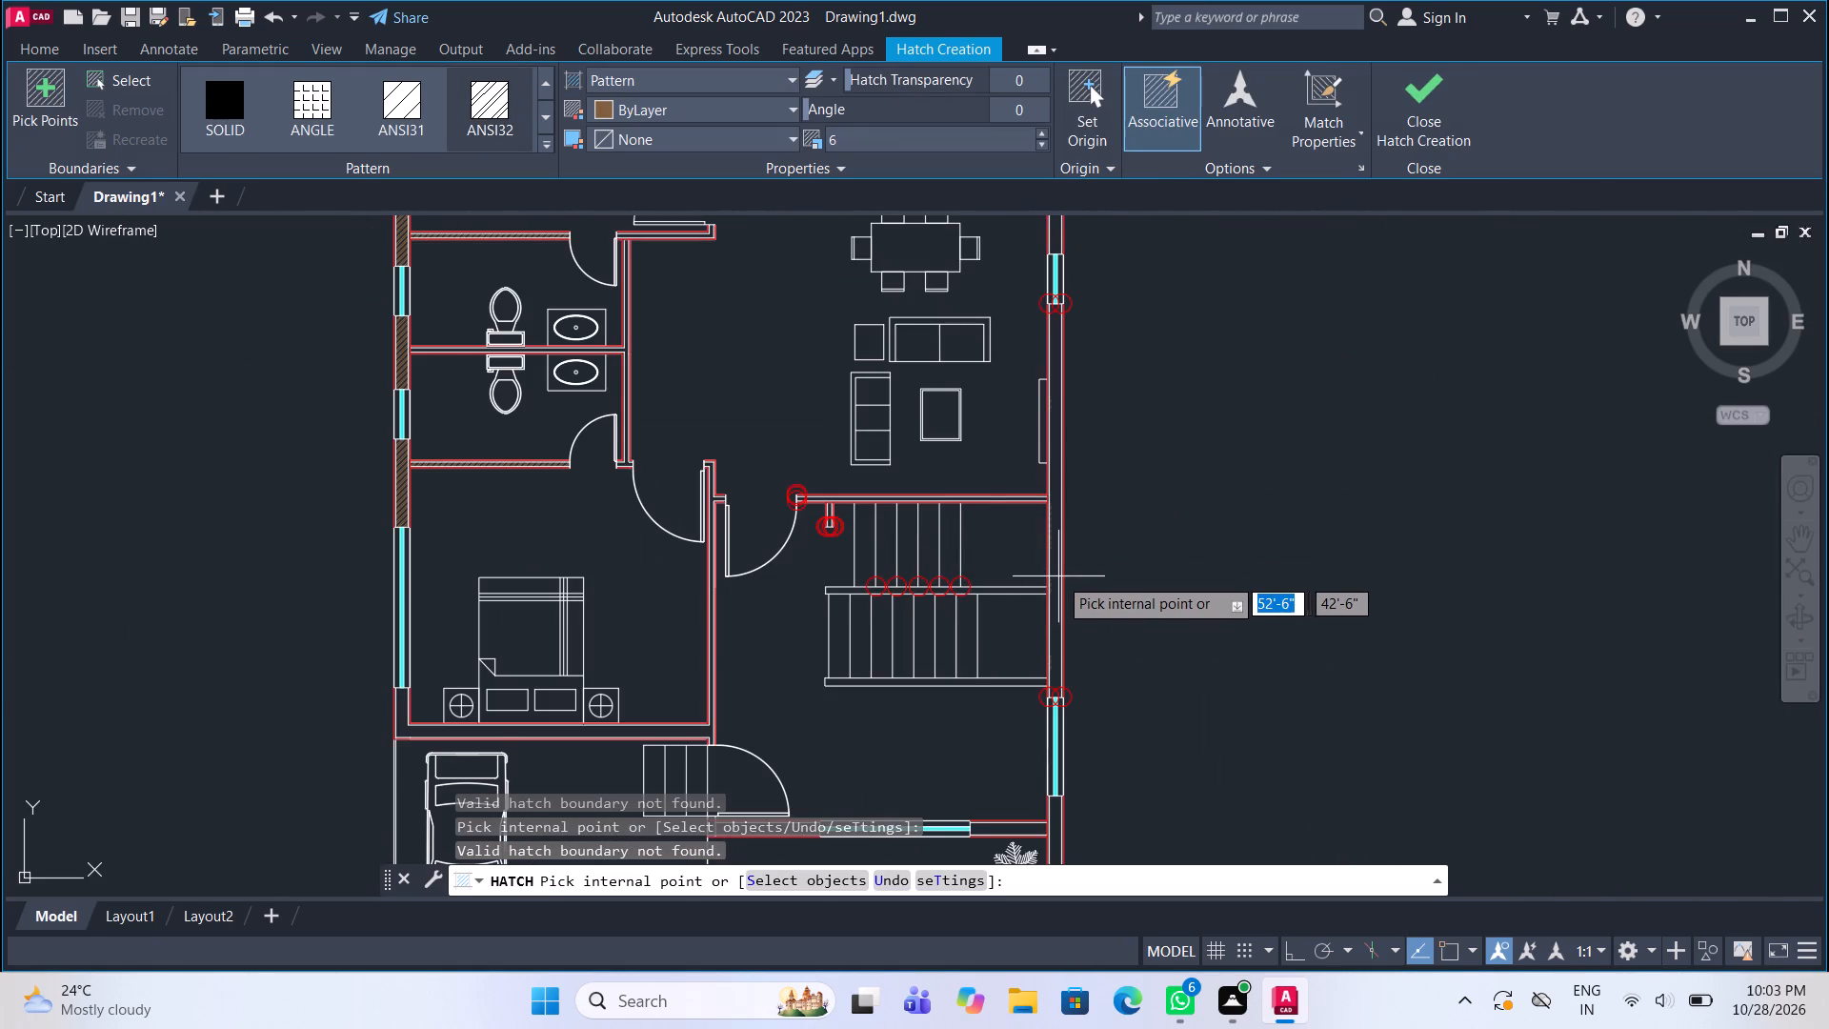
{"action": "middle_click_drag", "start_coordinate": [1053, 615], "coordinate": [1028, 454]}
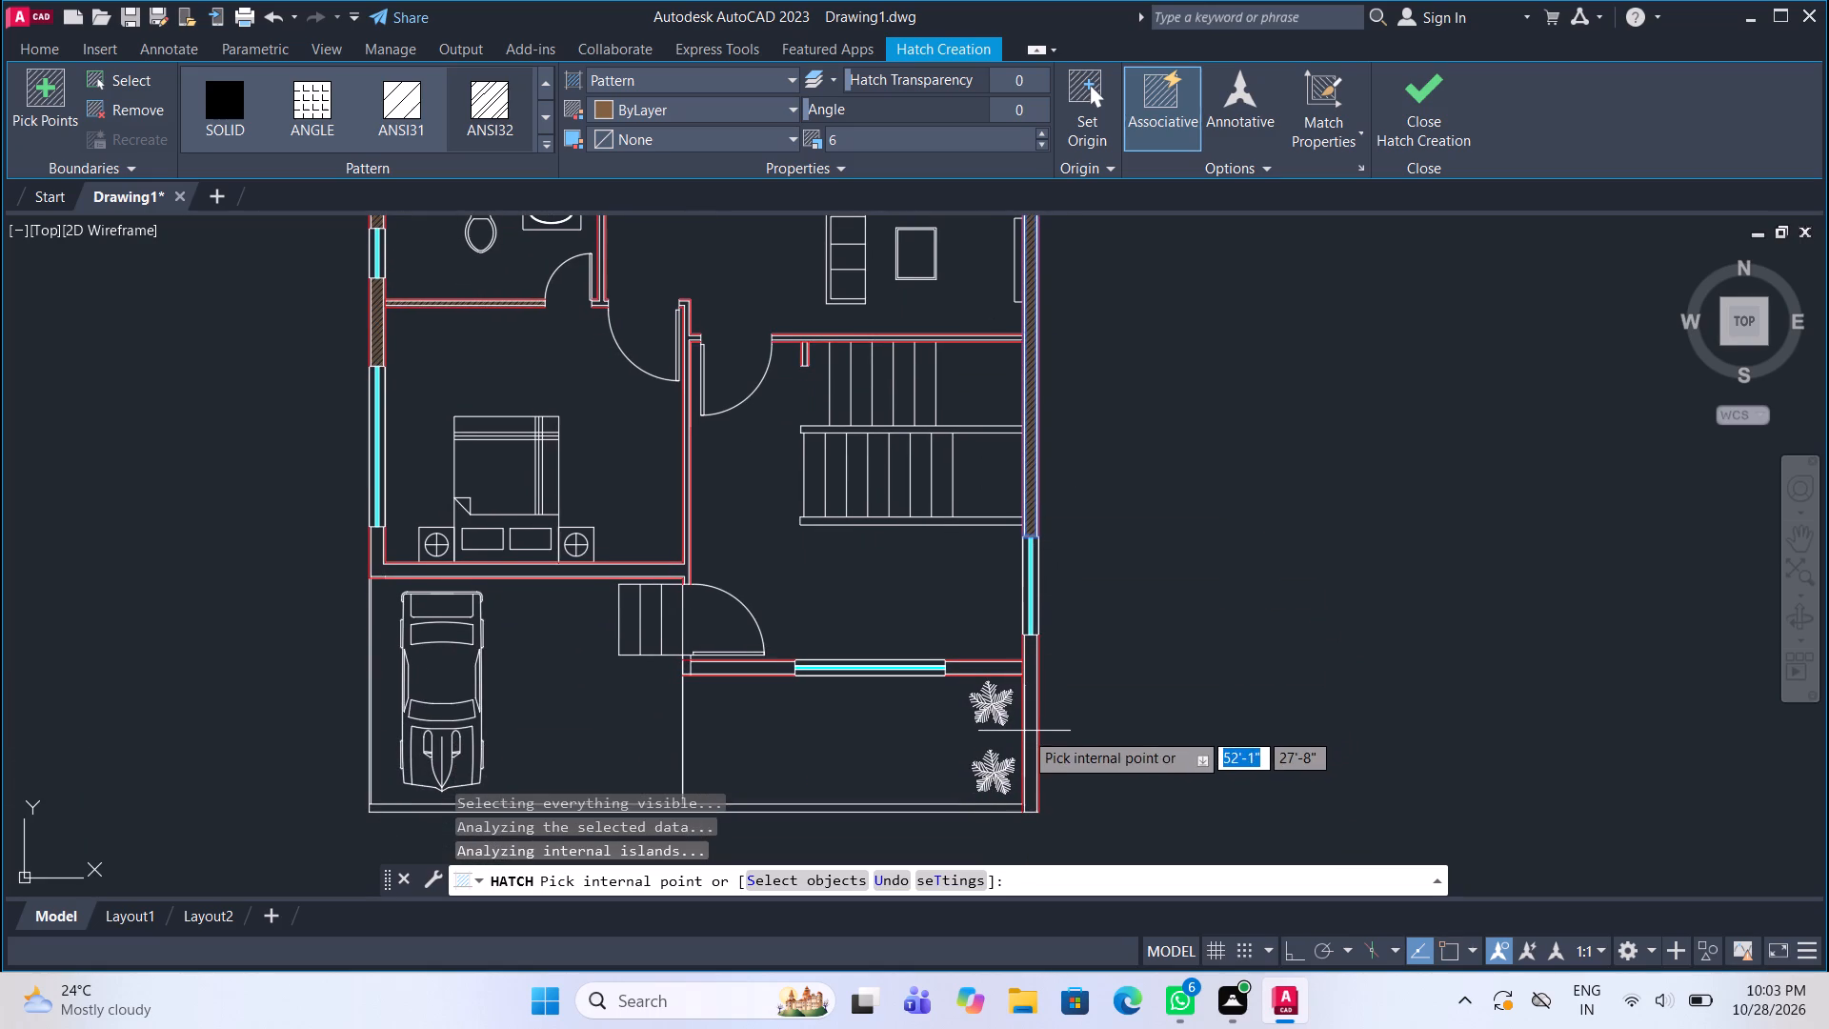
{"action": "left_click", "coordinate": [1032, 739]}
{"action": "scroll", "coordinate": [961, 693], "scroll_direction": "up", "scroll_amount": 2}
{"action": "left_click", "coordinate": [996, 634]}
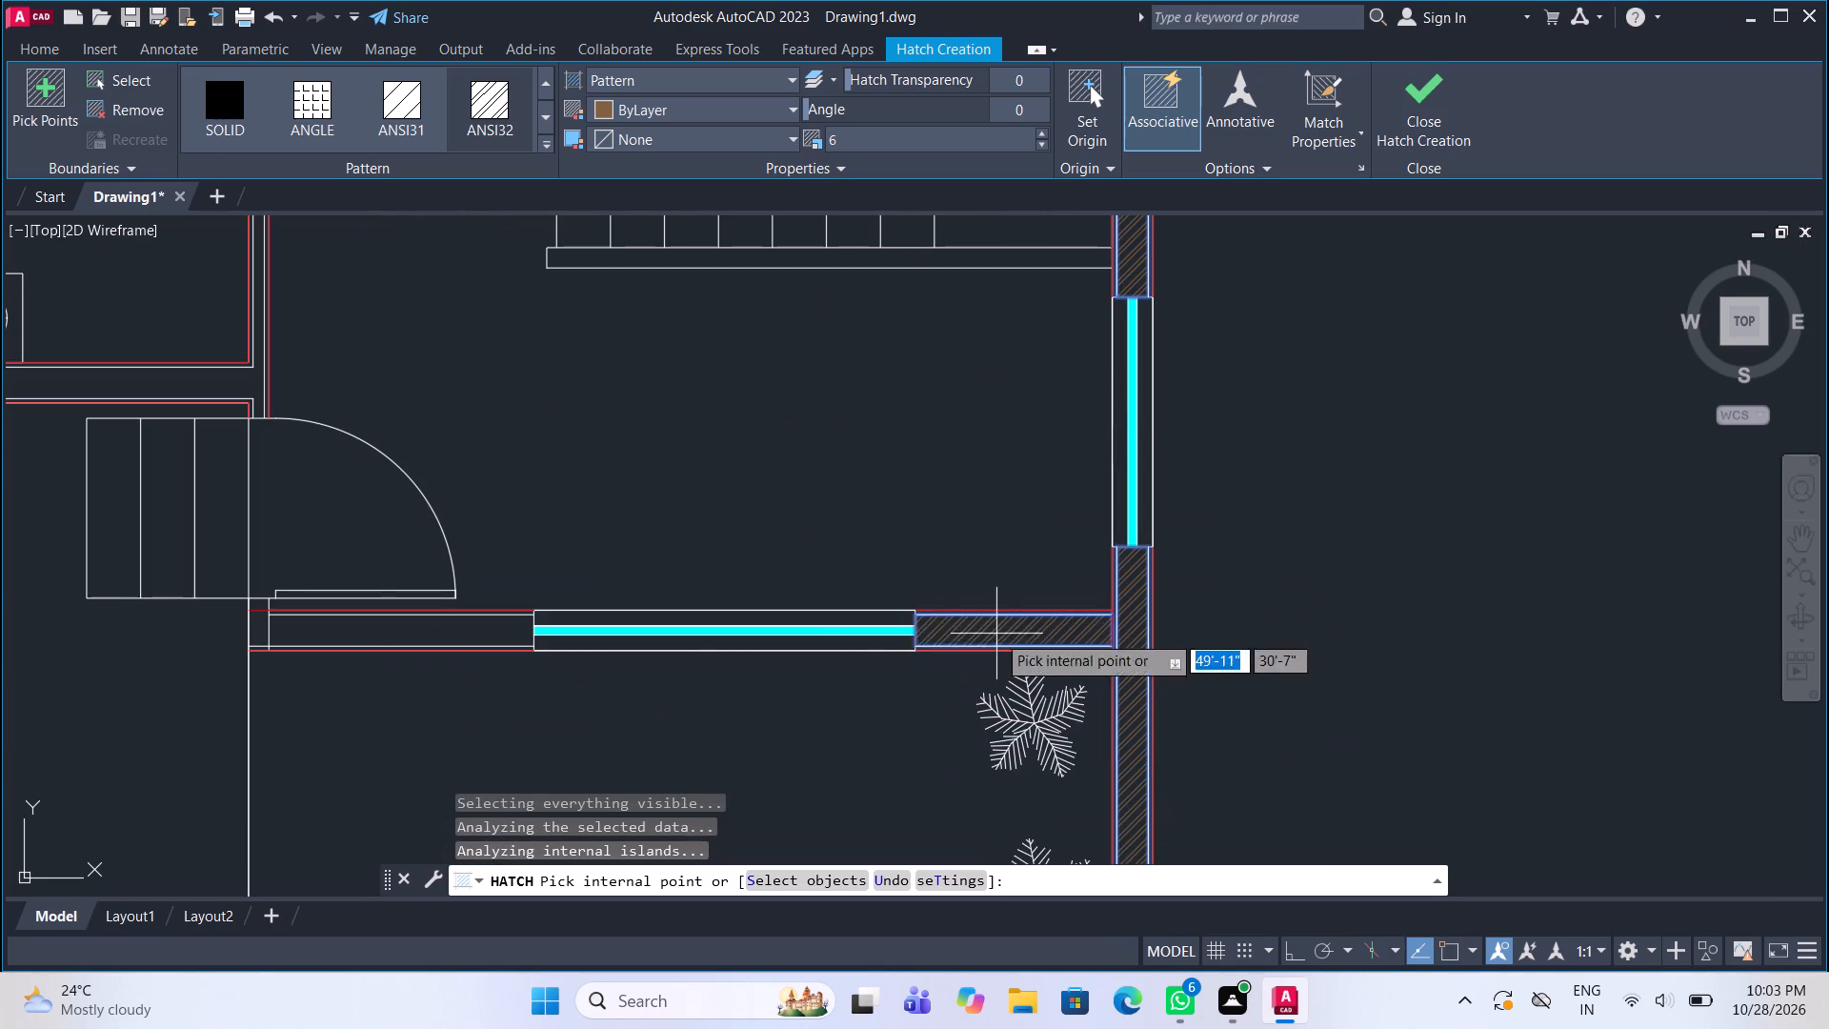
{"action": "left_click", "coordinate": [378, 631]}
Try to hatch the wall between the southern bedroom and the car porch, and finish the hatch.
{"action": "scroll", "coordinate": [607, 699], "scroll_direction": "down", "scroll_amount": 3}
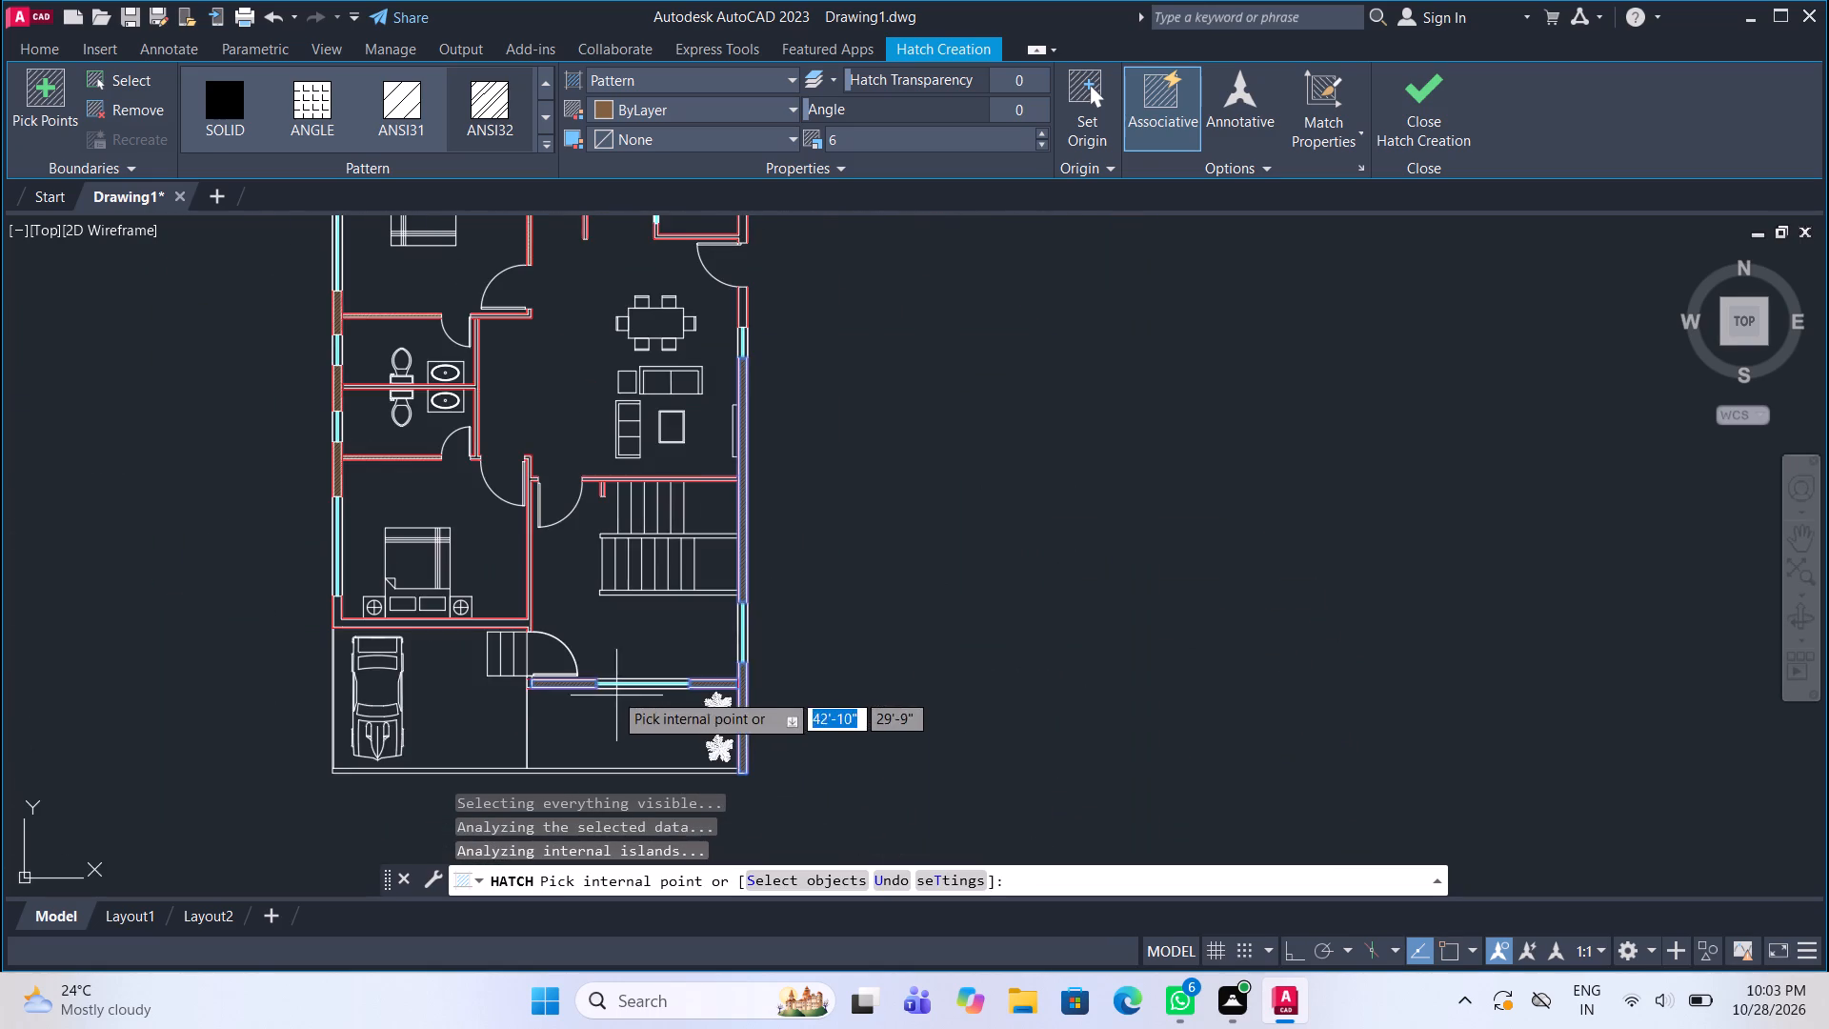
{"action": "scroll", "coordinate": [439, 640], "scroll_direction": "up", "scroll_amount": 3}
{"action": "left_click", "coordinate": [471, 577]}
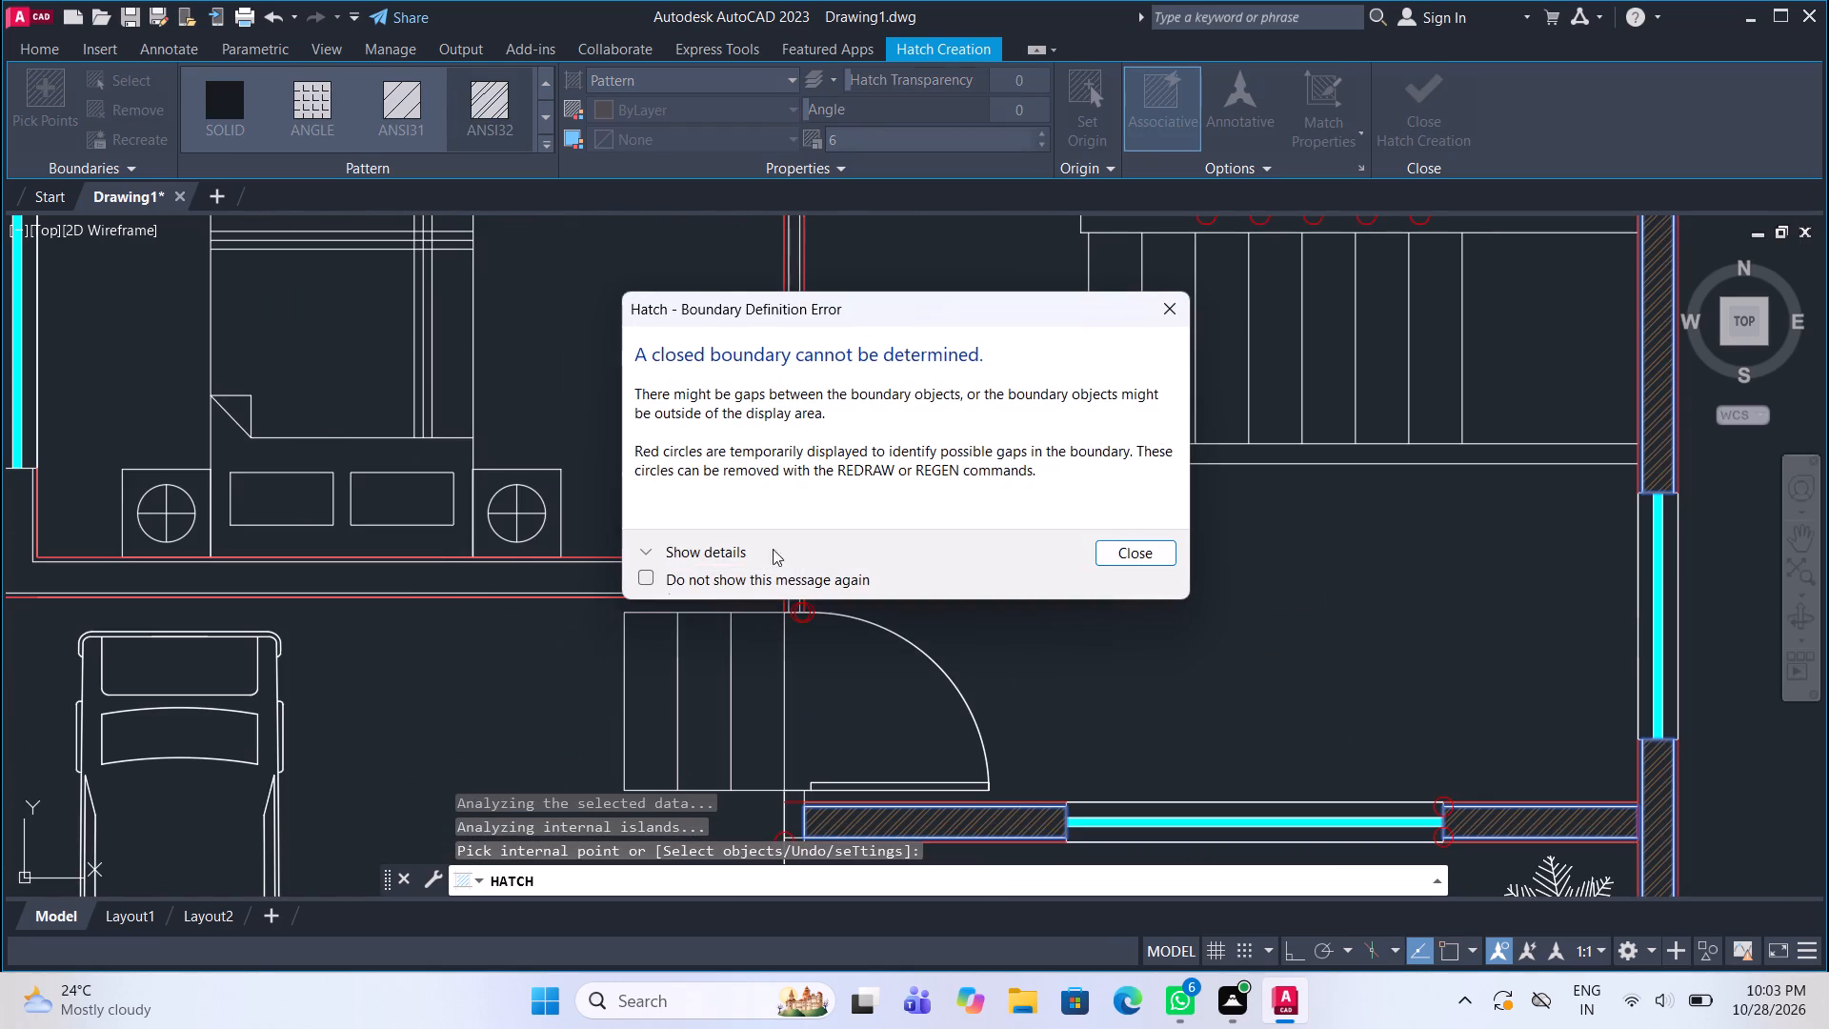
{"action": "left_click", "coordinate": [1175, 318]}
{"action": "left_click", "coordinate": [1418, 92]}
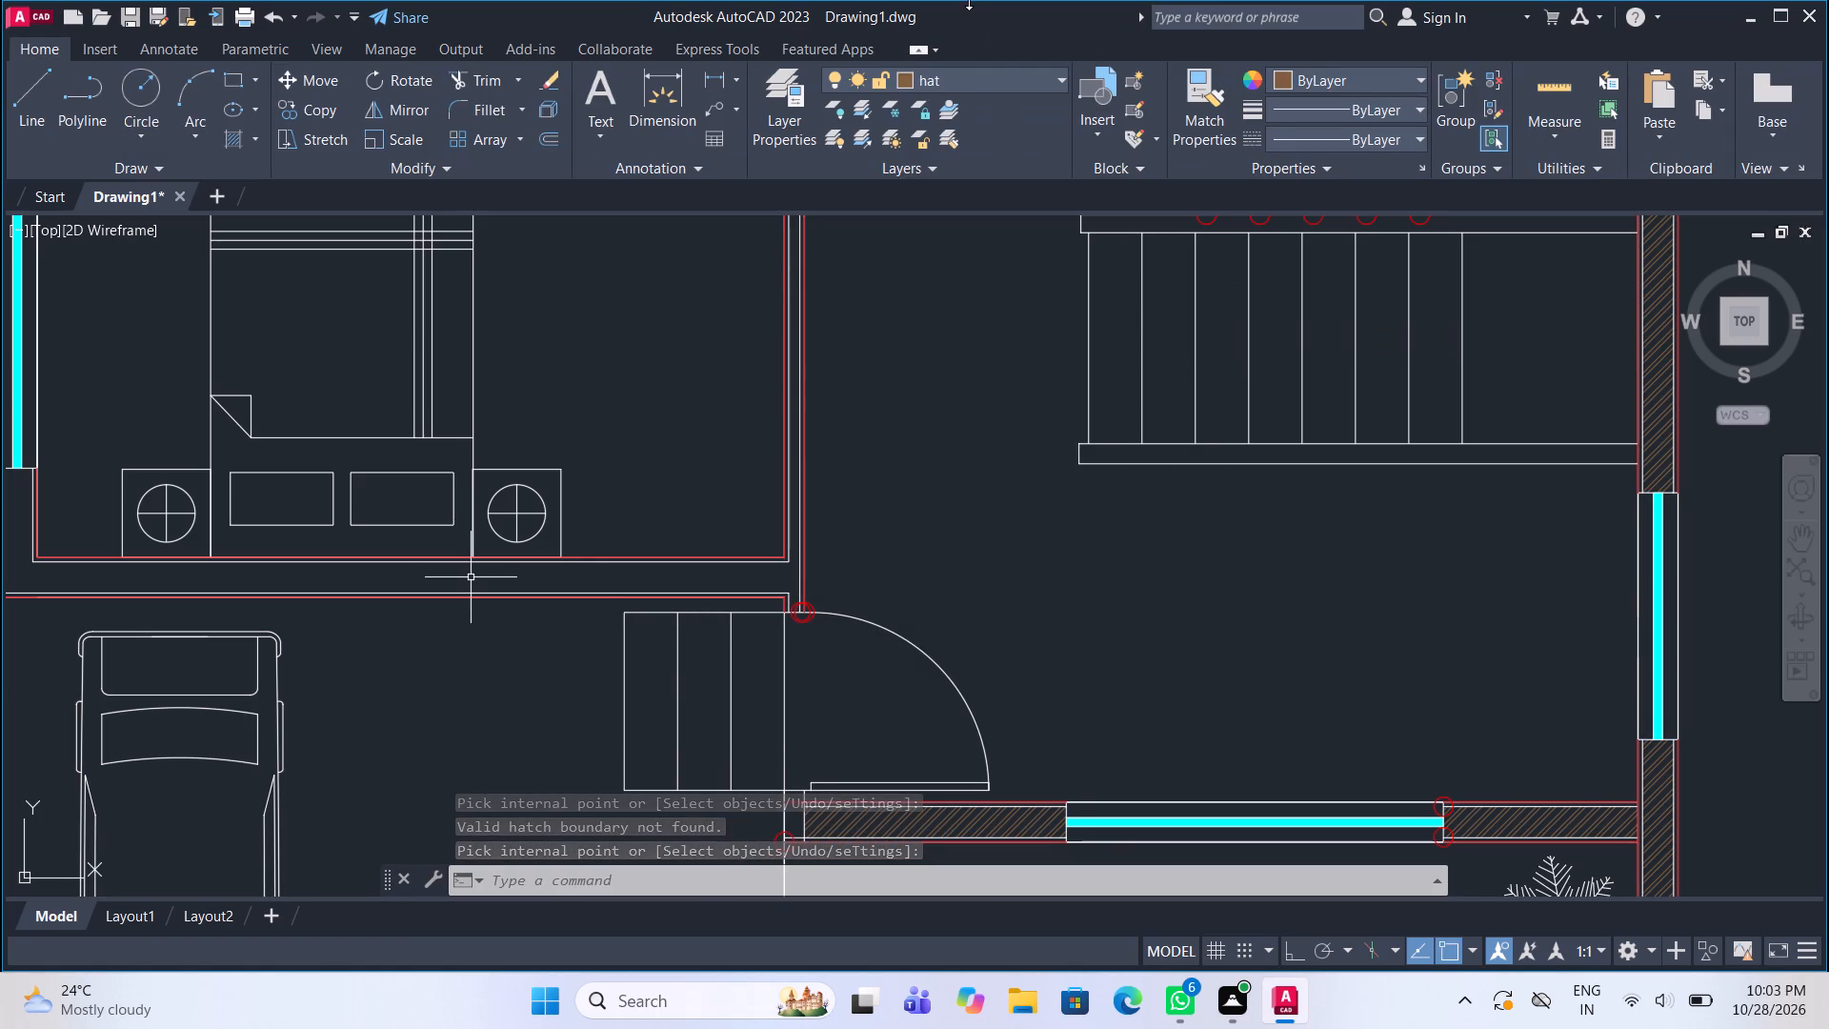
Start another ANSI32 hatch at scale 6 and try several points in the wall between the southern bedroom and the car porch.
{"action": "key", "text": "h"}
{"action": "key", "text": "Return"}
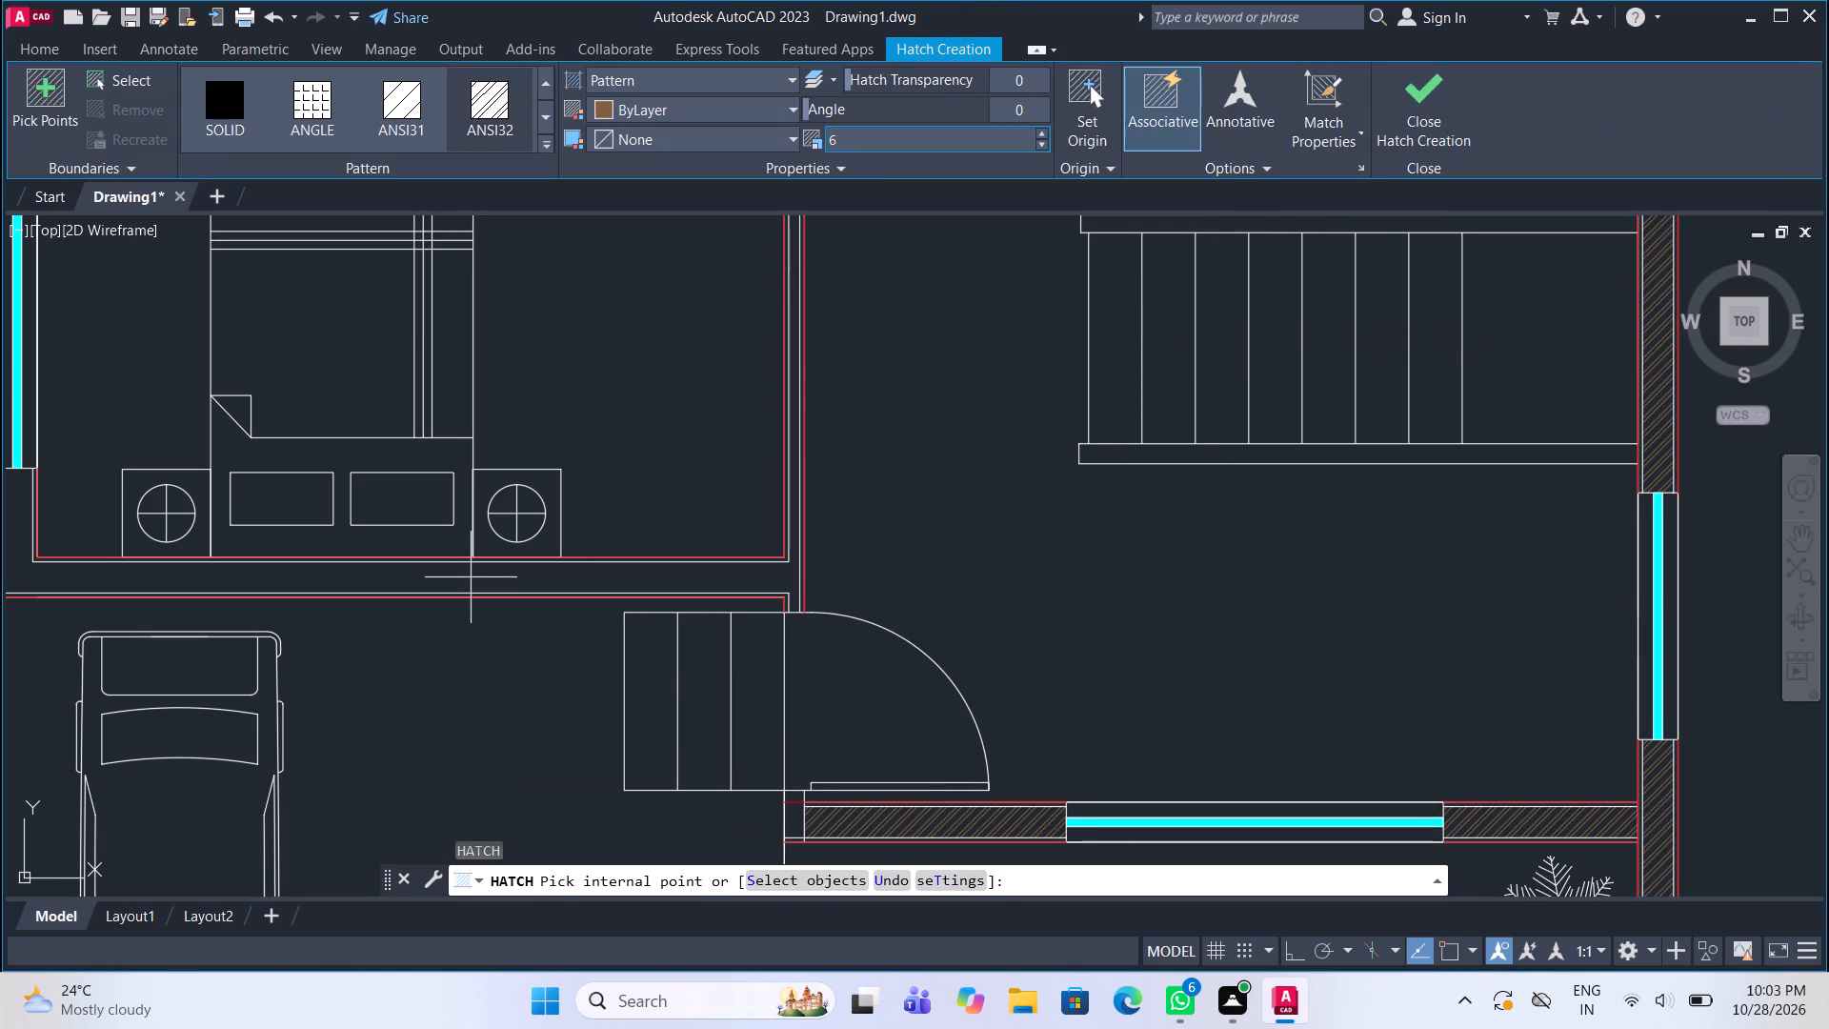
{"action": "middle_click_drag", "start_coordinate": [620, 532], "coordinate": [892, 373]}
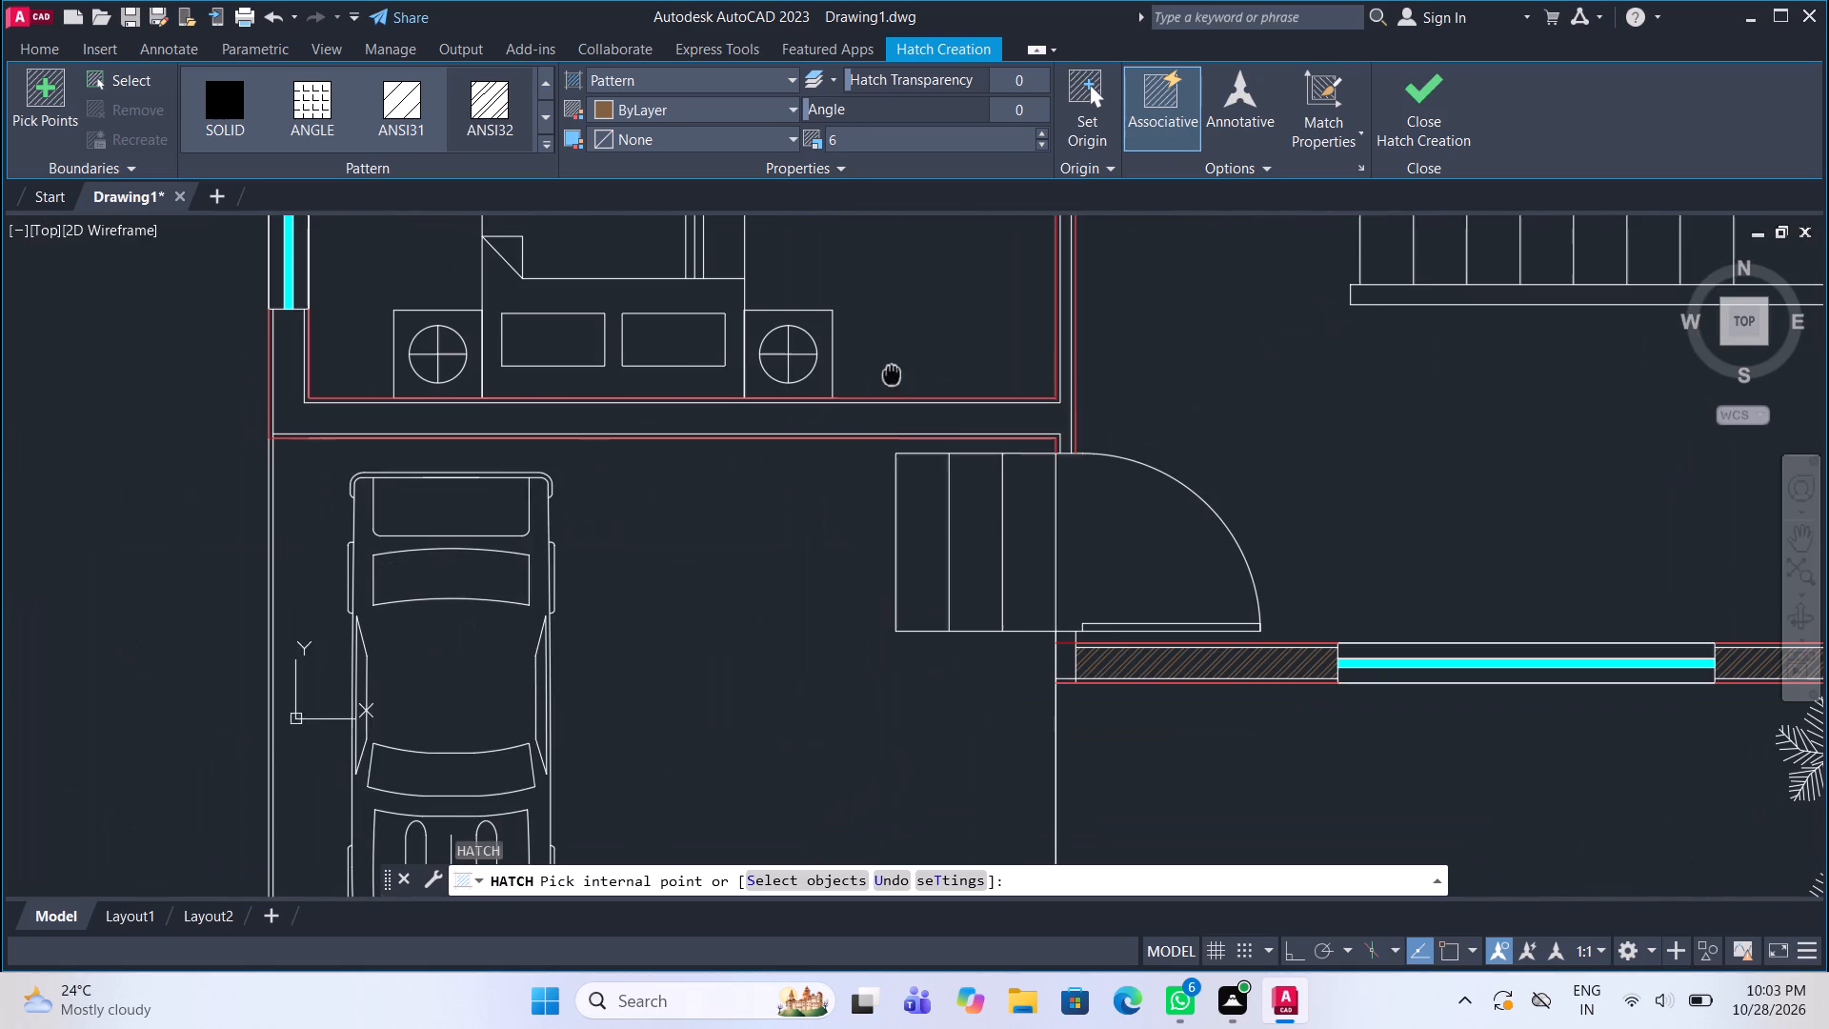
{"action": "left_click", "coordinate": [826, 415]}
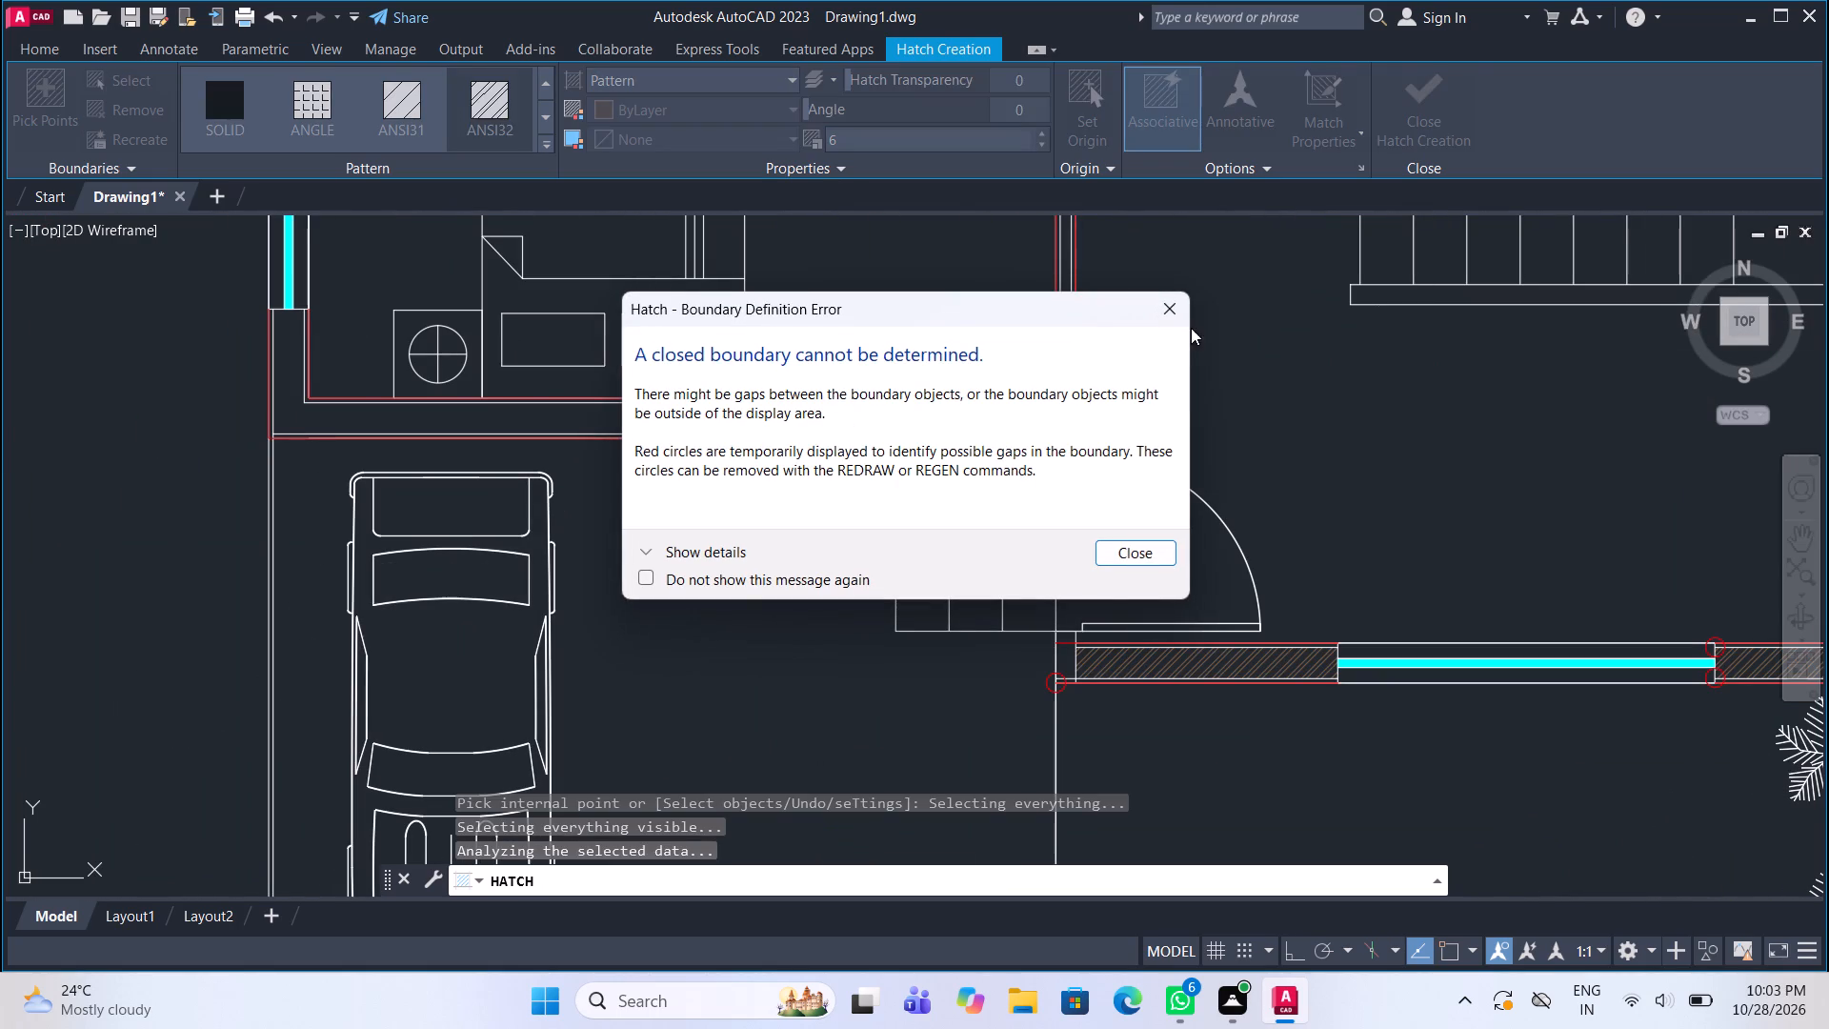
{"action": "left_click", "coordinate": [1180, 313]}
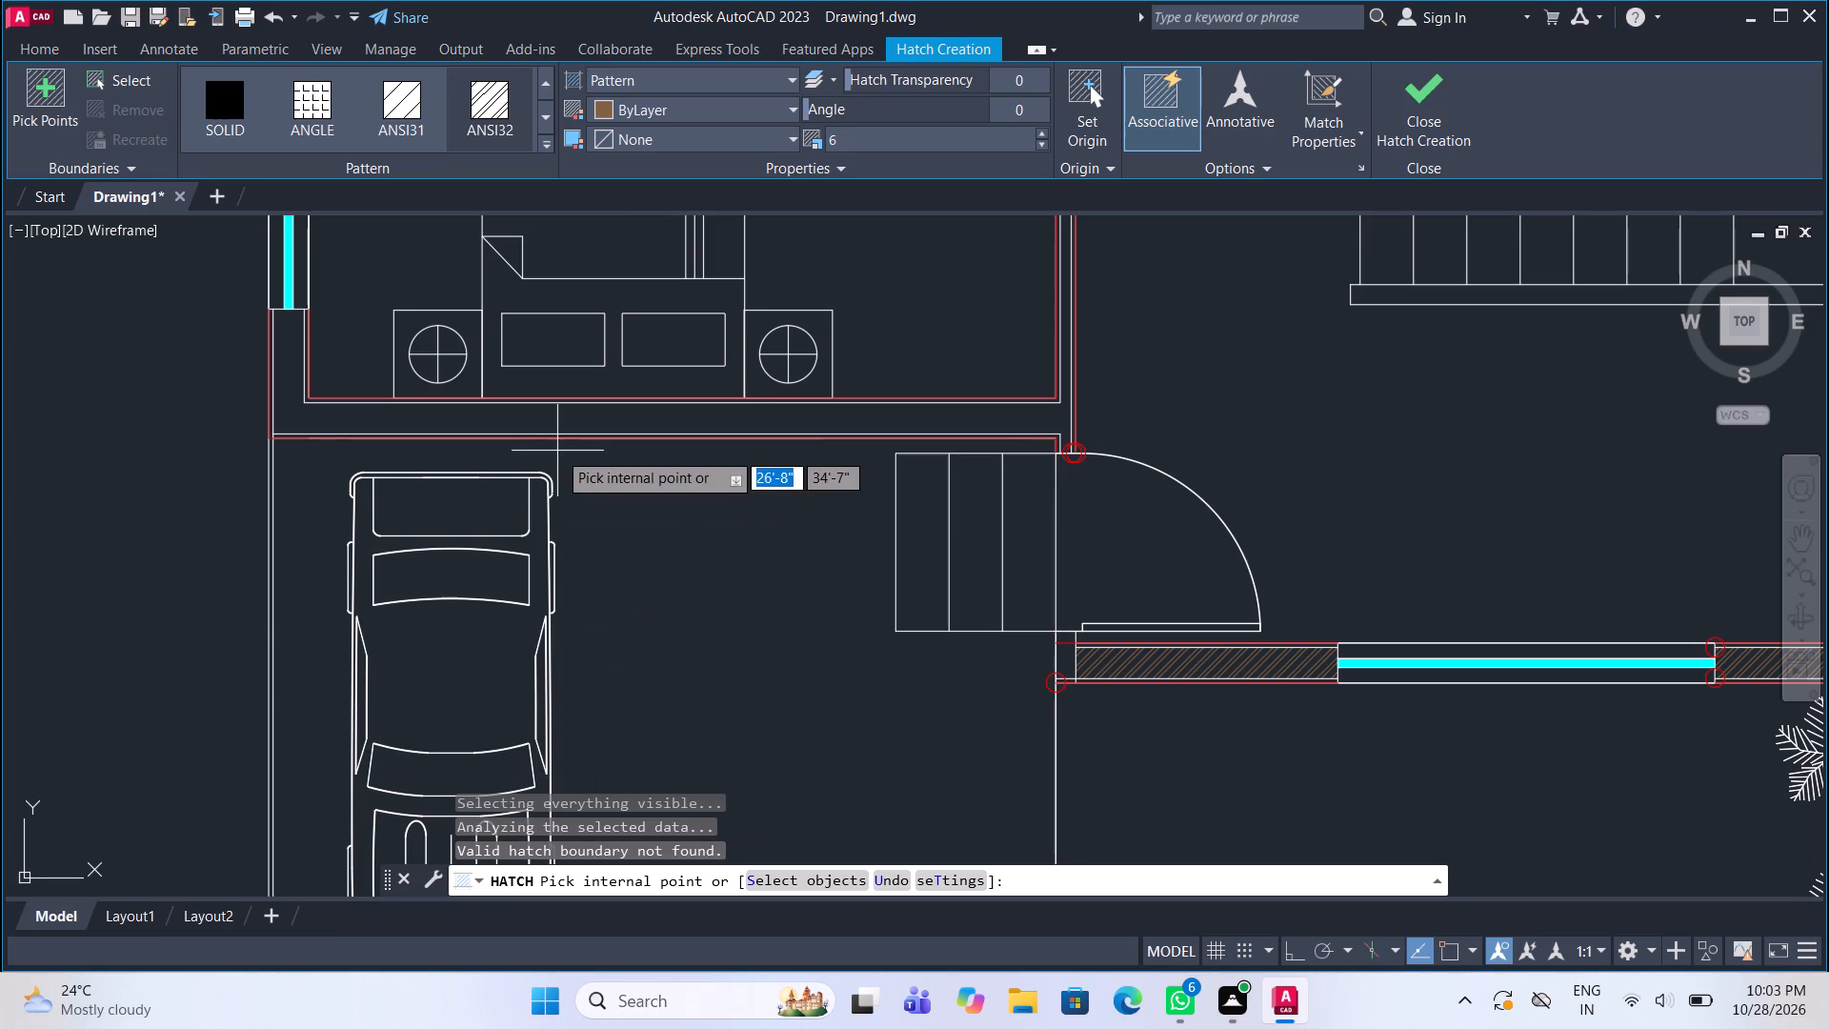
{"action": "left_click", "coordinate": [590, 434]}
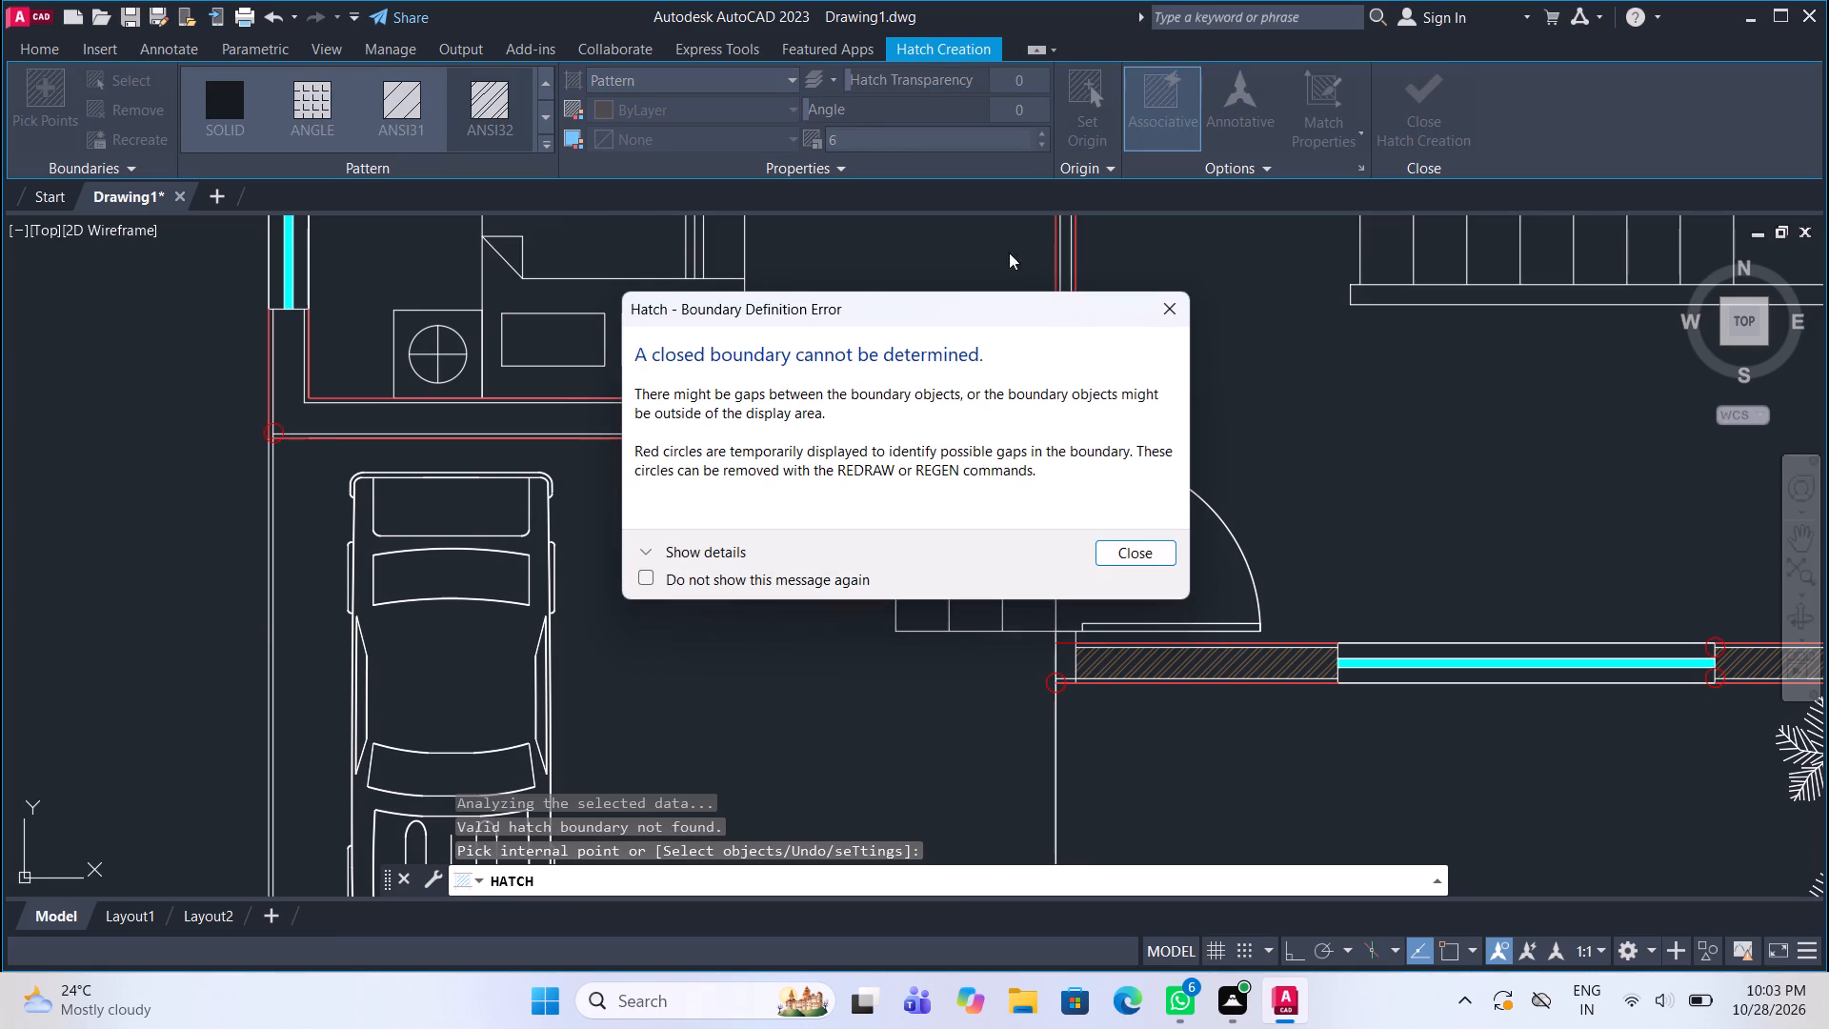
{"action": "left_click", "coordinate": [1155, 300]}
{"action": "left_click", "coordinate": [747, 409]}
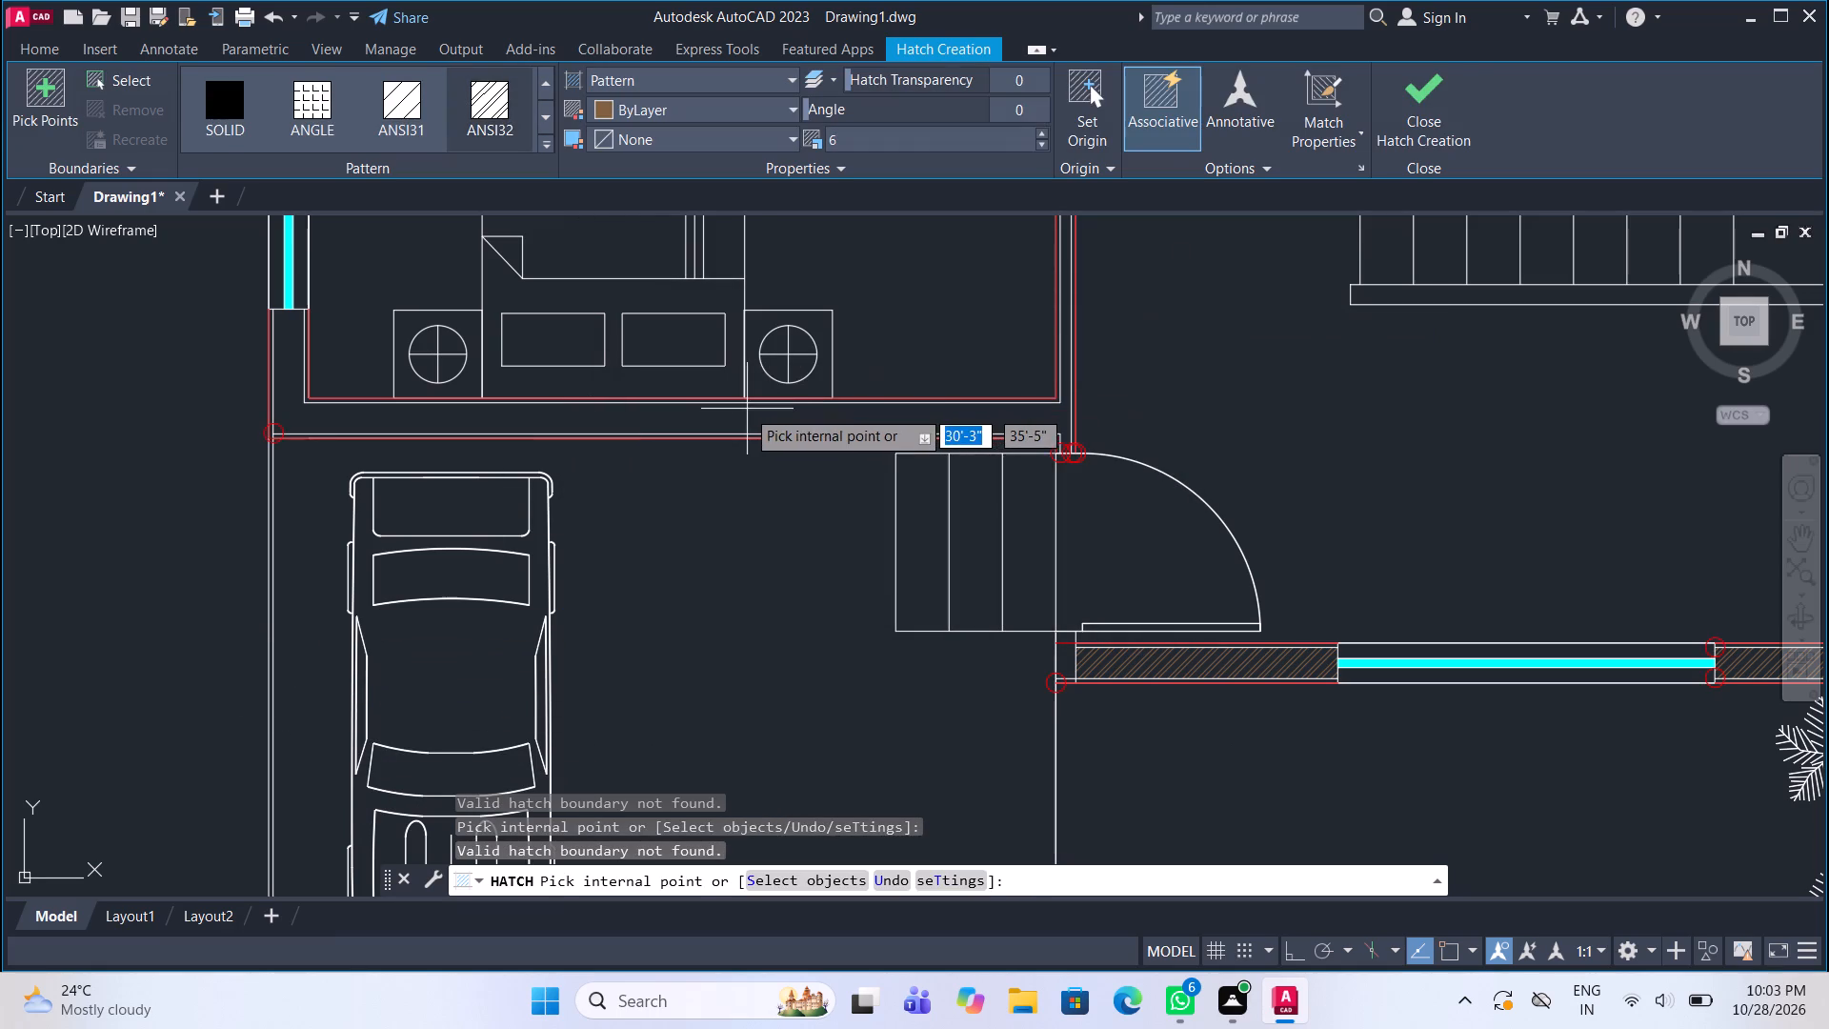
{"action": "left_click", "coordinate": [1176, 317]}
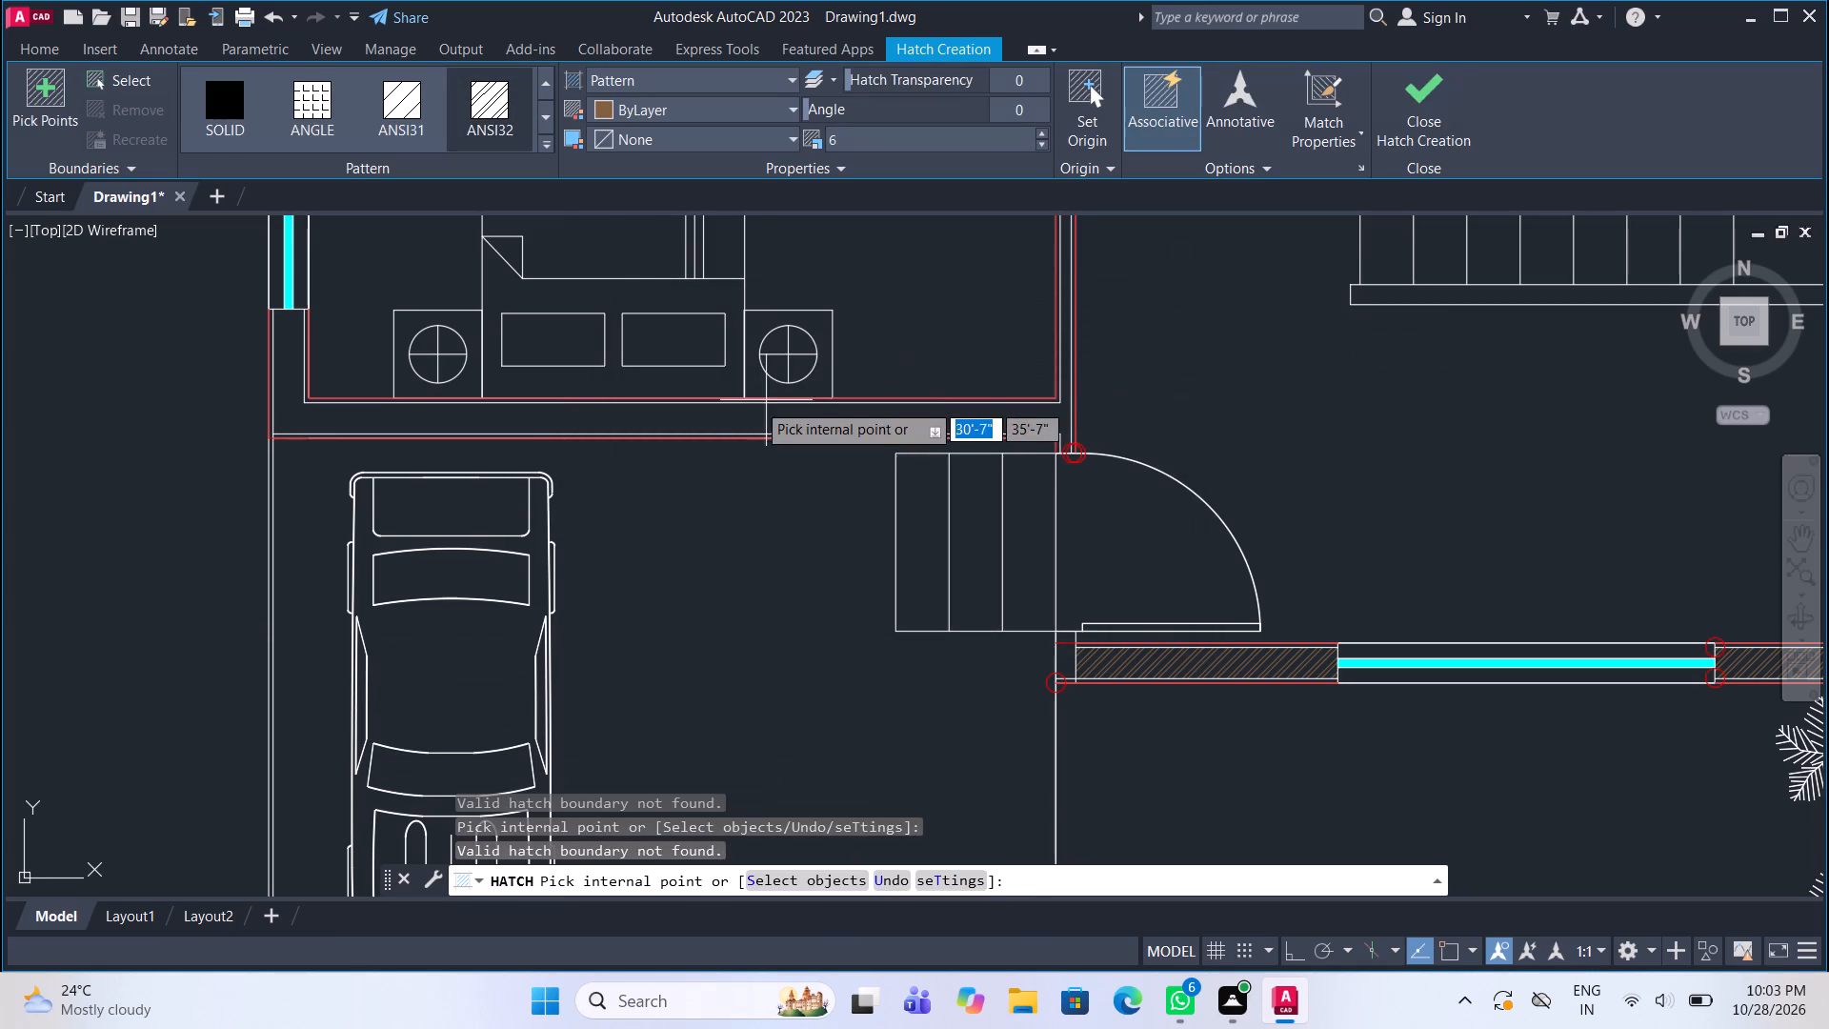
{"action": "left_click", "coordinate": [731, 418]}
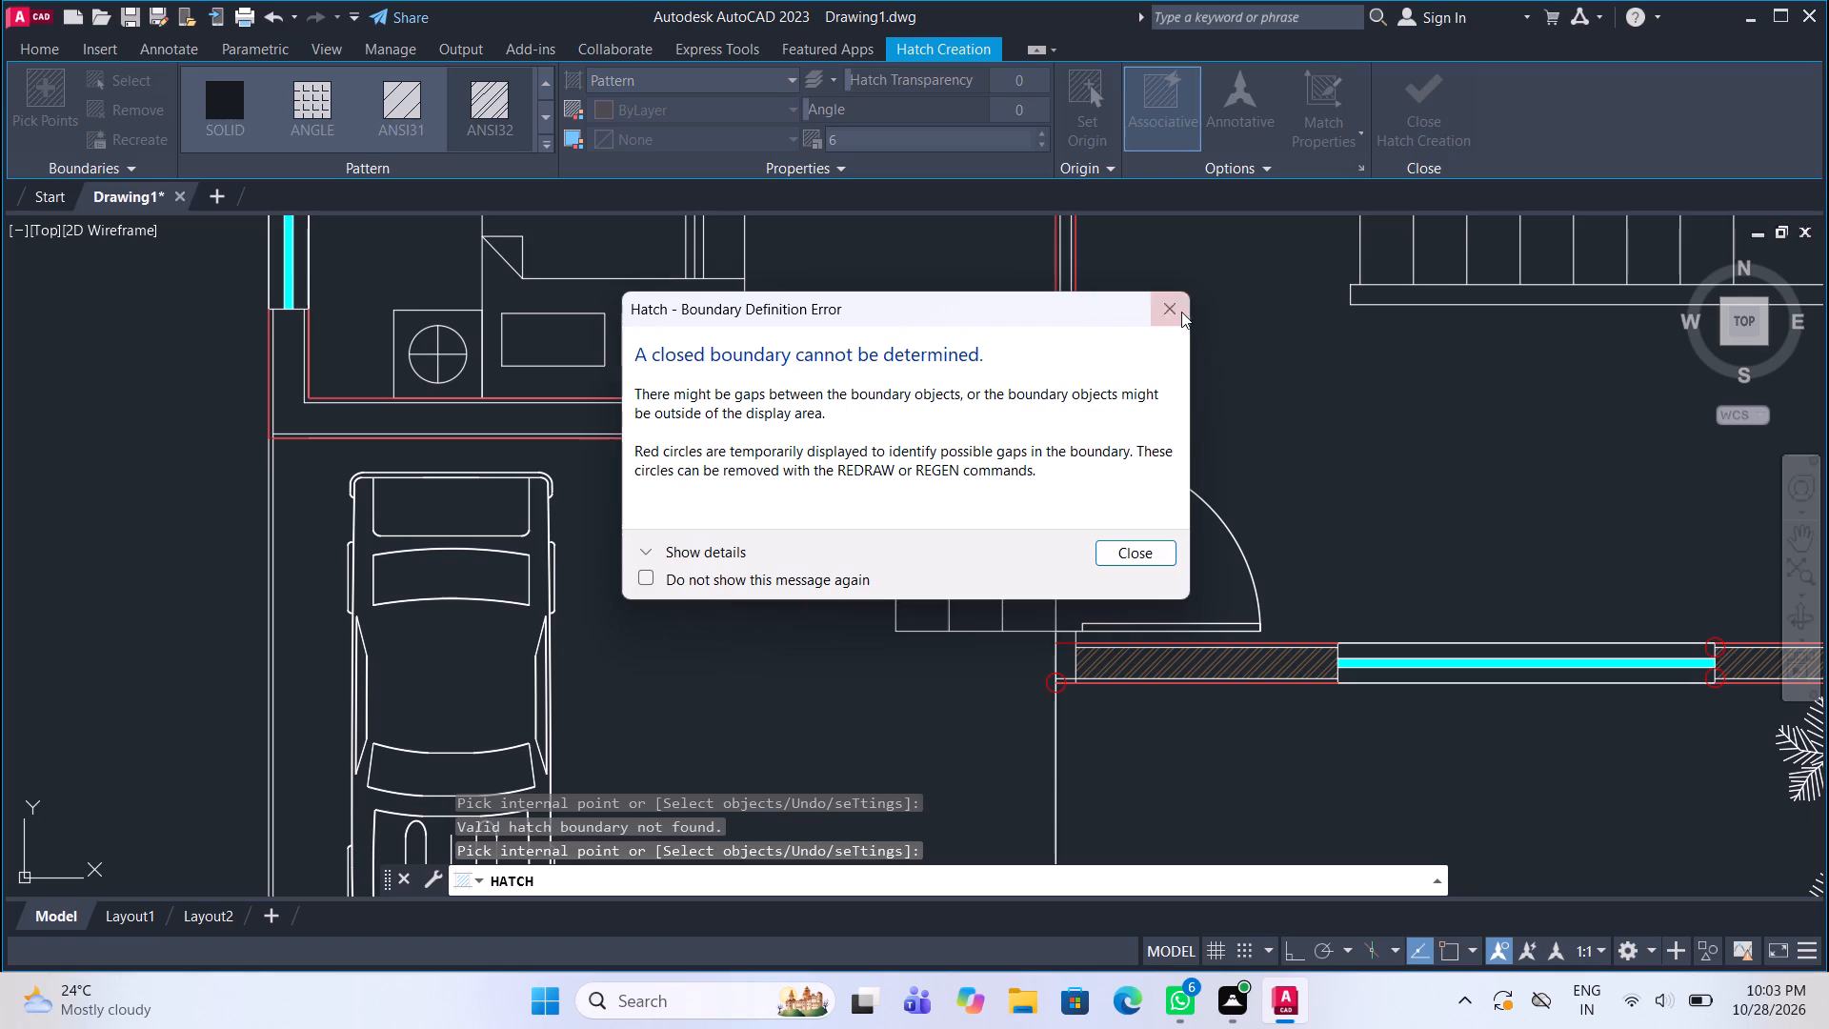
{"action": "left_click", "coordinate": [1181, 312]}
Hatch the west and north walls of the enclosure north of the dining table, up to its east window.
{"action": "scroll", "coordinate": [909, 449], "scroll_direction": "down", "scroll_amount": 4}
{"action": "middle_click_drag", "start_coordinate": [885, 629], "coordinate": [713, 738]}
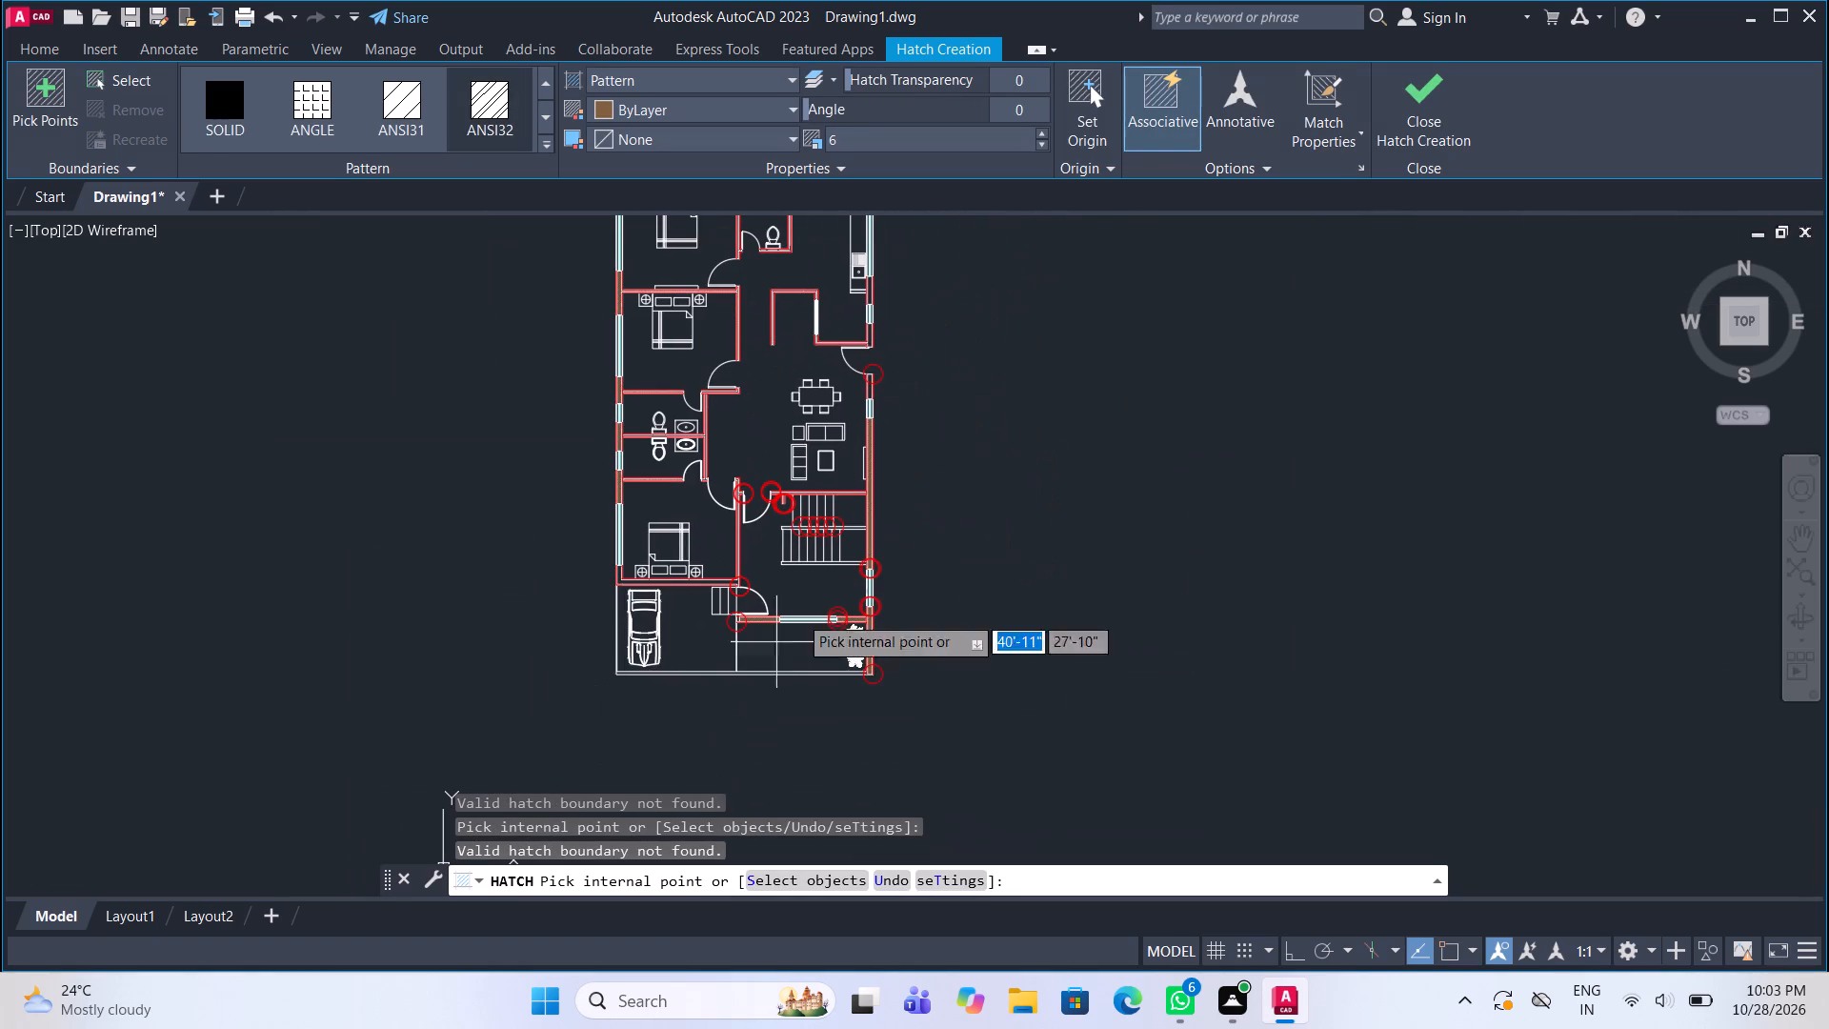
{"action": "scroll", "coordinate": [805, 318], "scroll_direction": "up", "scroll_amount": 4}
{"action": "scroll", "coordinate": [575, 352], "scroll_direction": "up", "scroll_amount": 1}
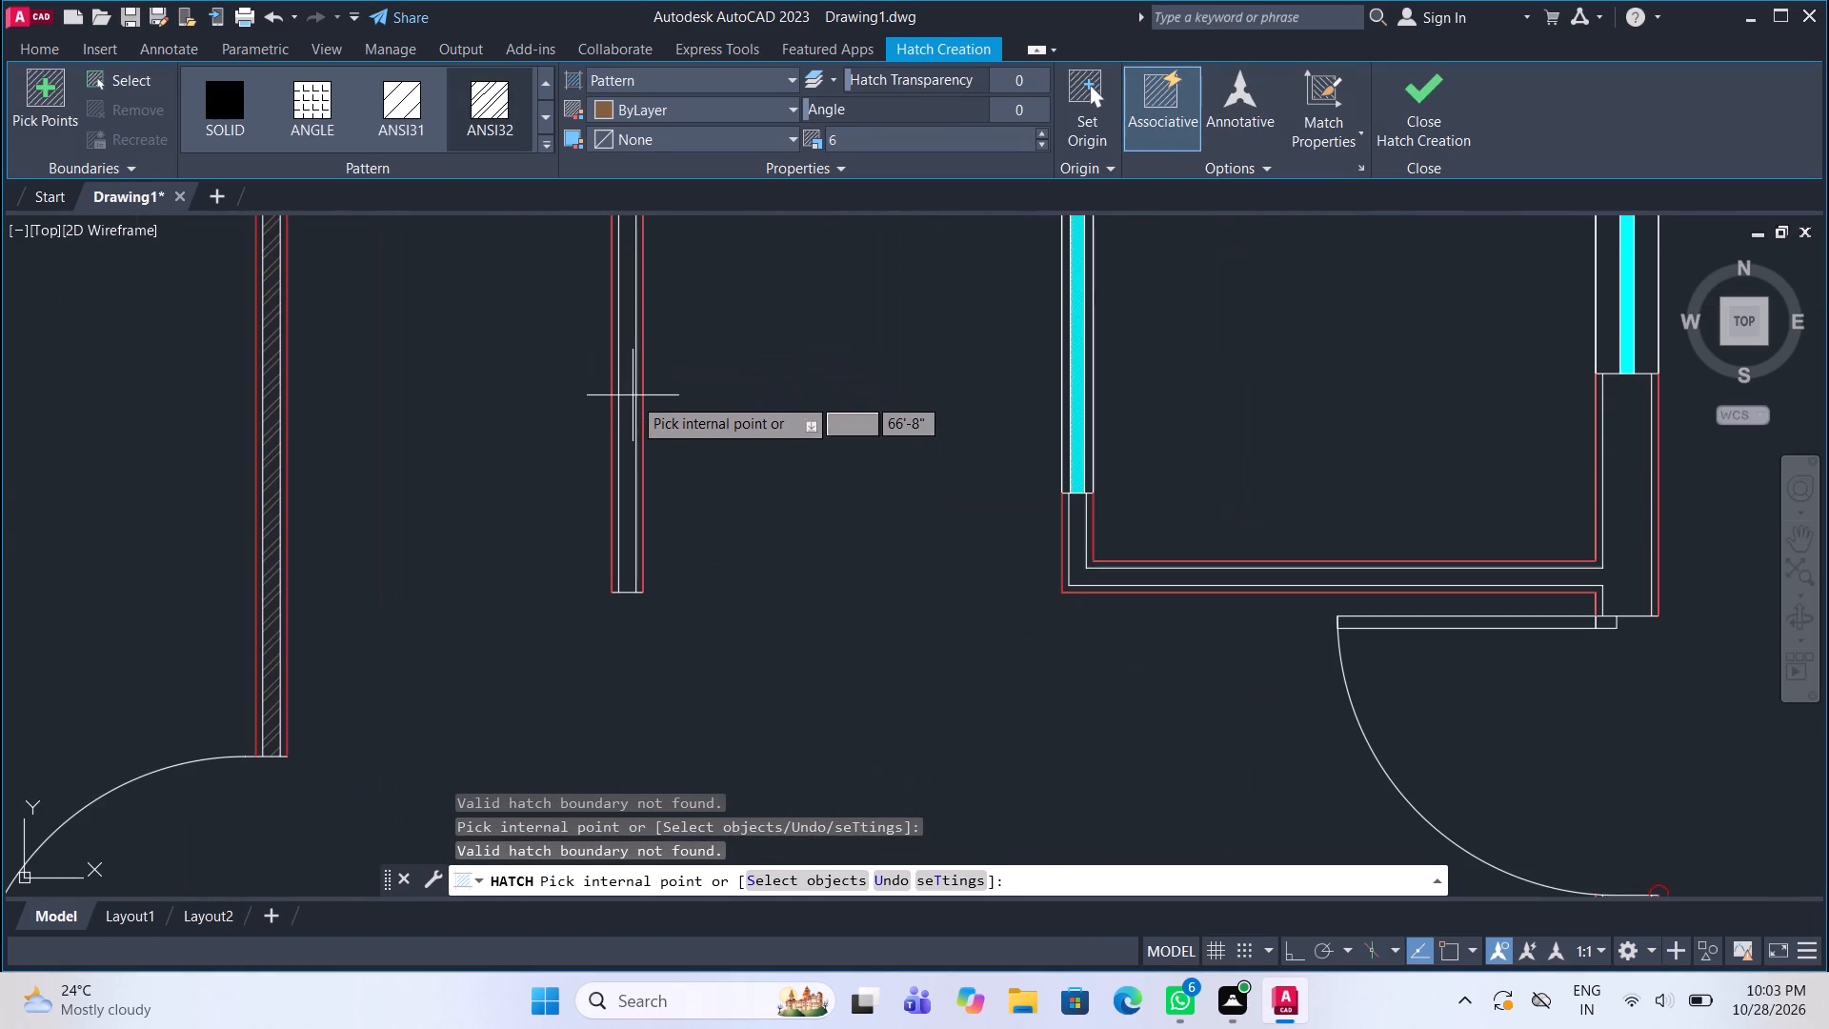
{"action": "left_click", "coordinate": [627, 393]}
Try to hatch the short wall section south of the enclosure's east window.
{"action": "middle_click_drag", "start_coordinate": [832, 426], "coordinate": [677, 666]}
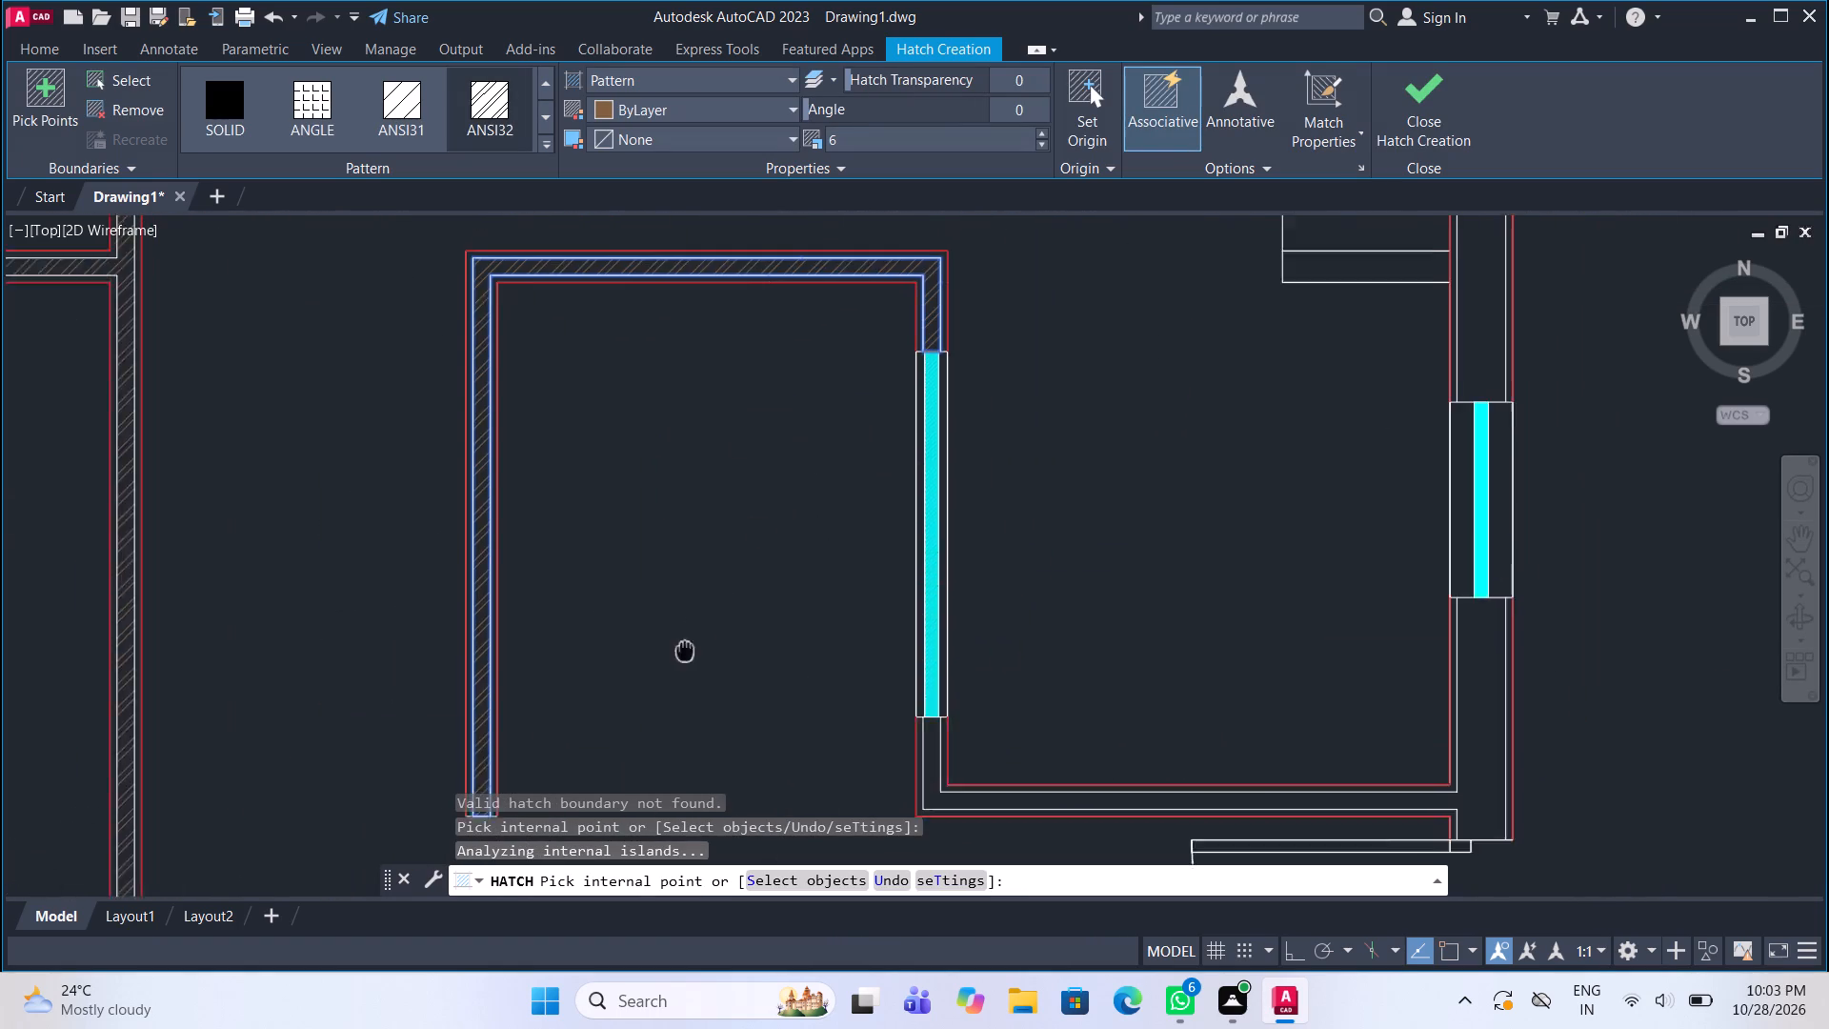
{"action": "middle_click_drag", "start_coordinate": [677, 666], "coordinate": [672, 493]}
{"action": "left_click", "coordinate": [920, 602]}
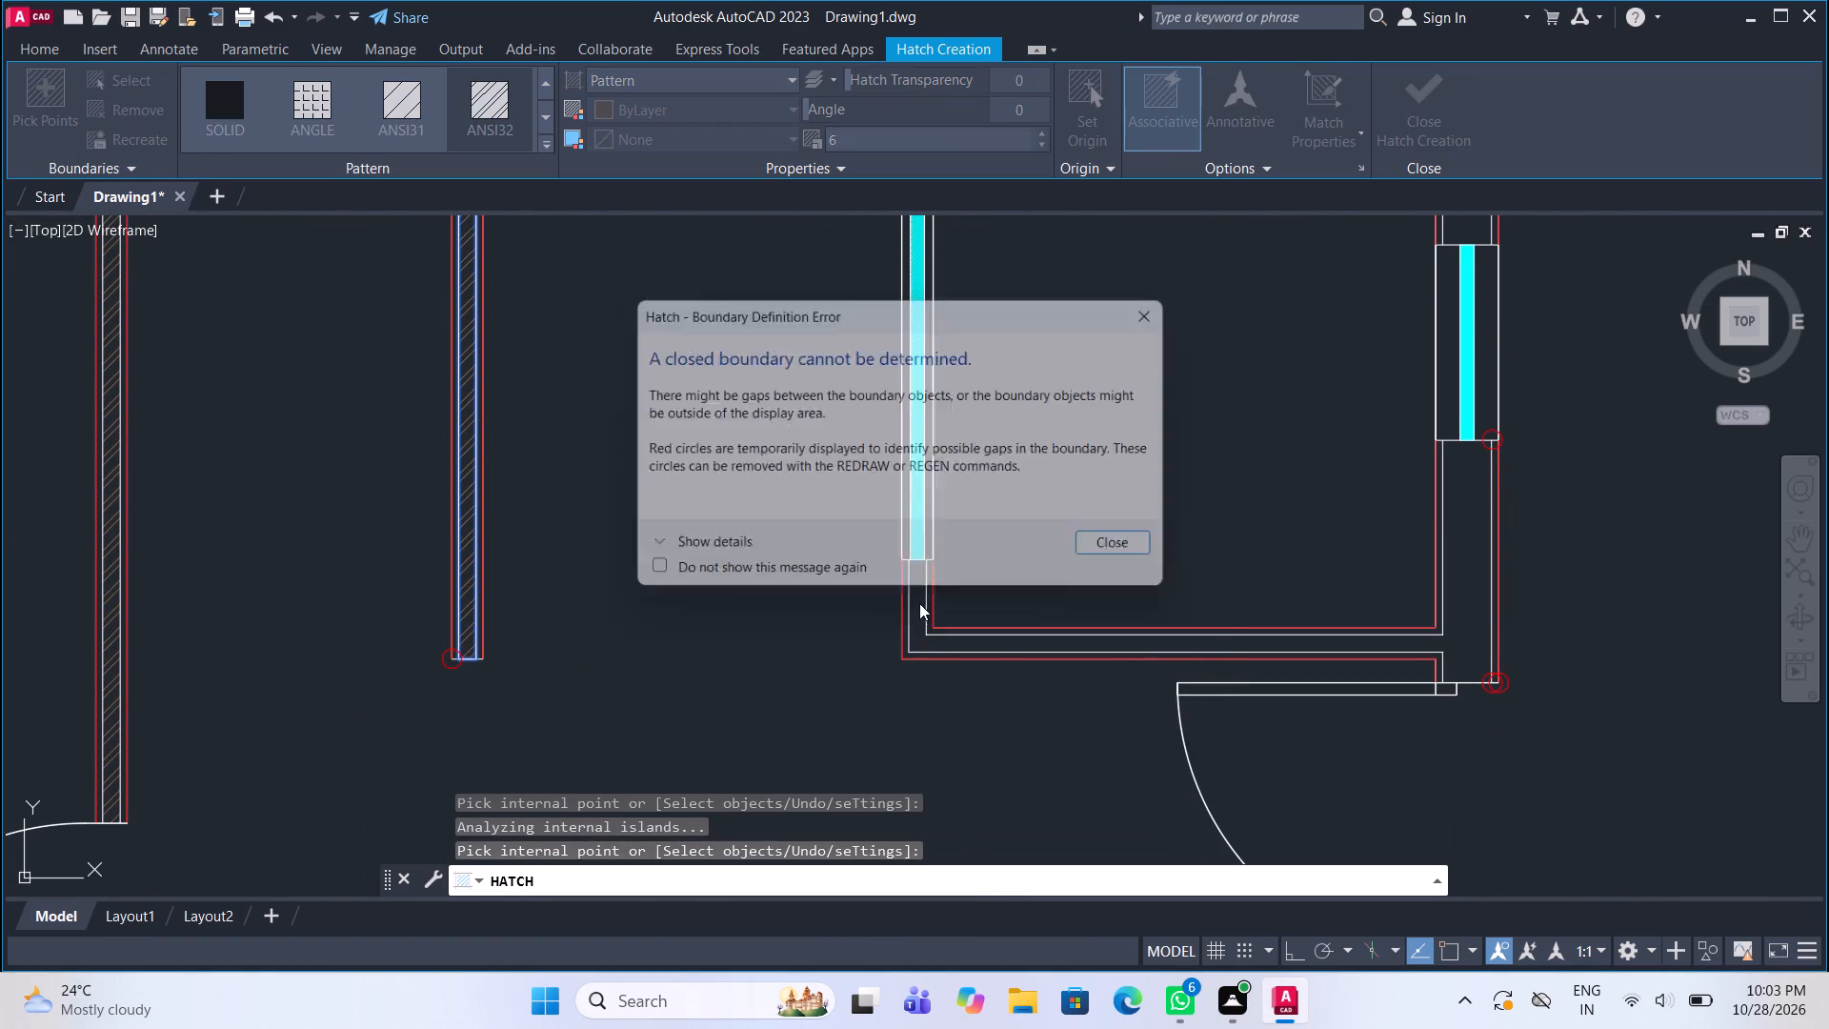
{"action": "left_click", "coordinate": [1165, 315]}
Hatch the east wall section between the kitchen sink window and the smaller window south of it.
{"action": "scroll", "coordinate": [986, 557], "scroll_direction": "down", "scroll_amount": 2}
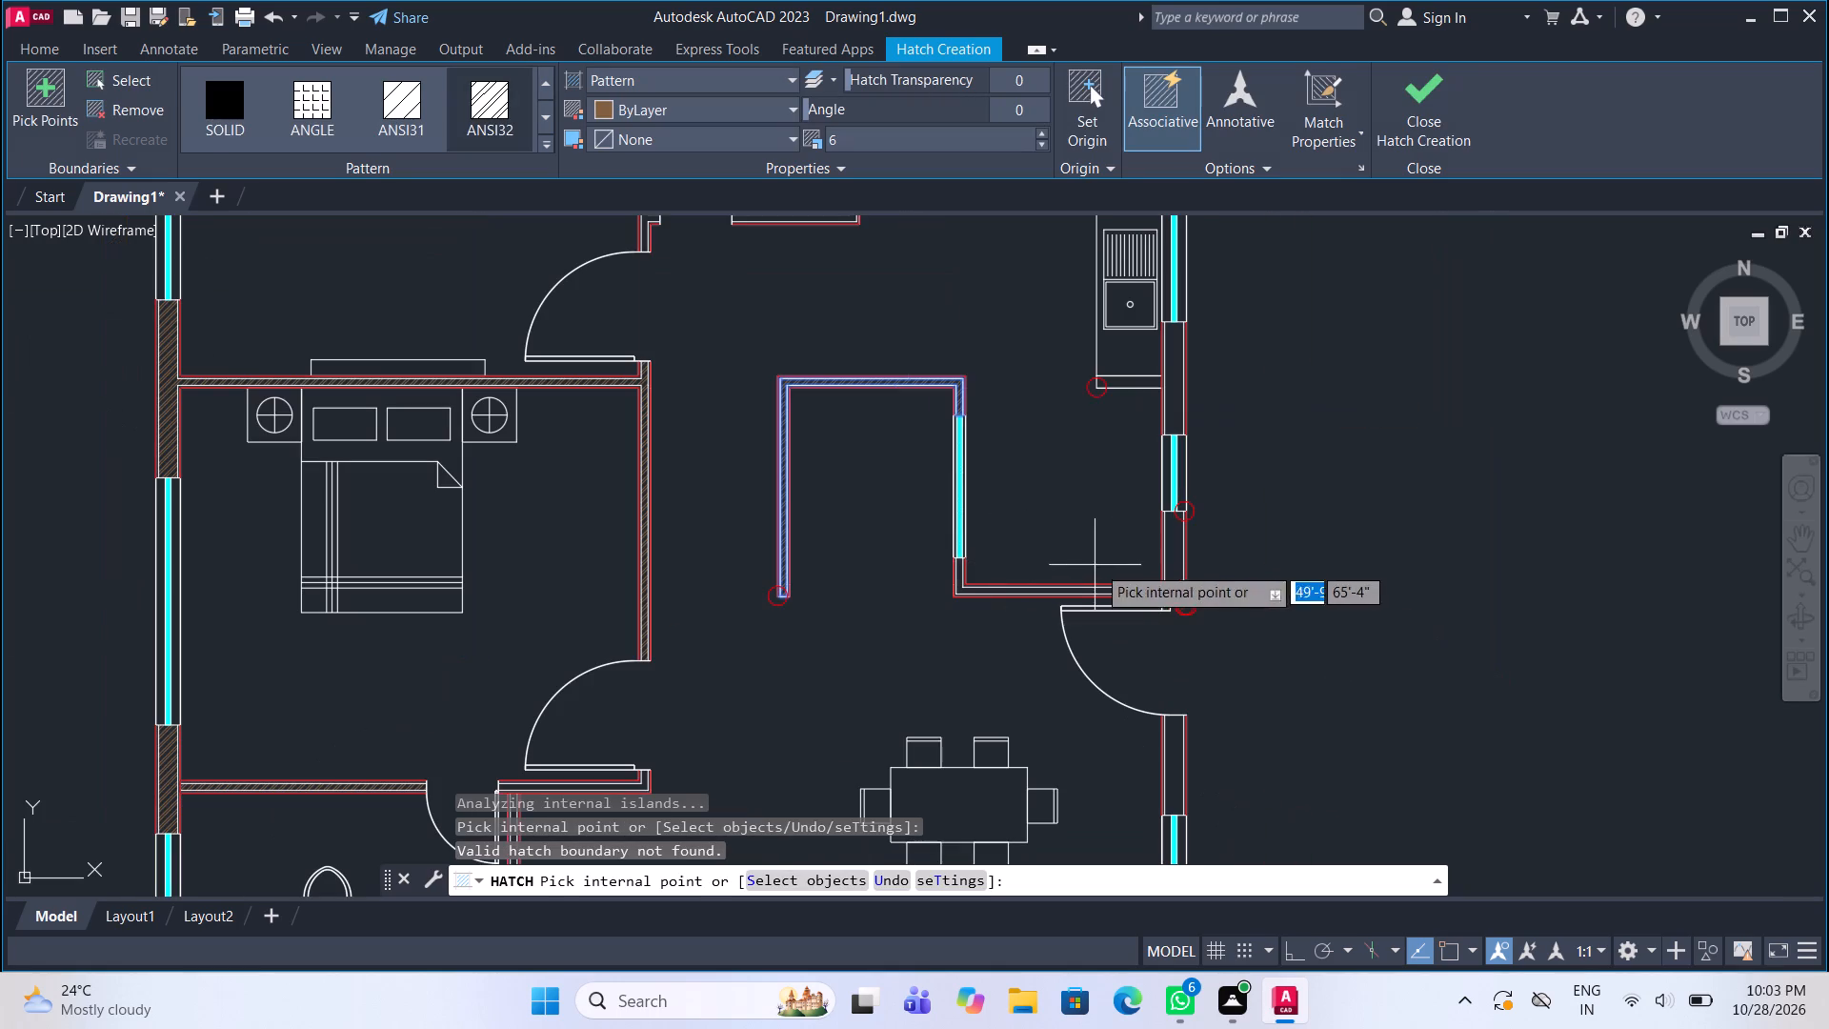
{"action": "scroll", "coordinate": [1207, 370], "scroll_direction": "up", "scroll_amount": 1}
{"action": "left_click", "coordinate": [1158, 386]}
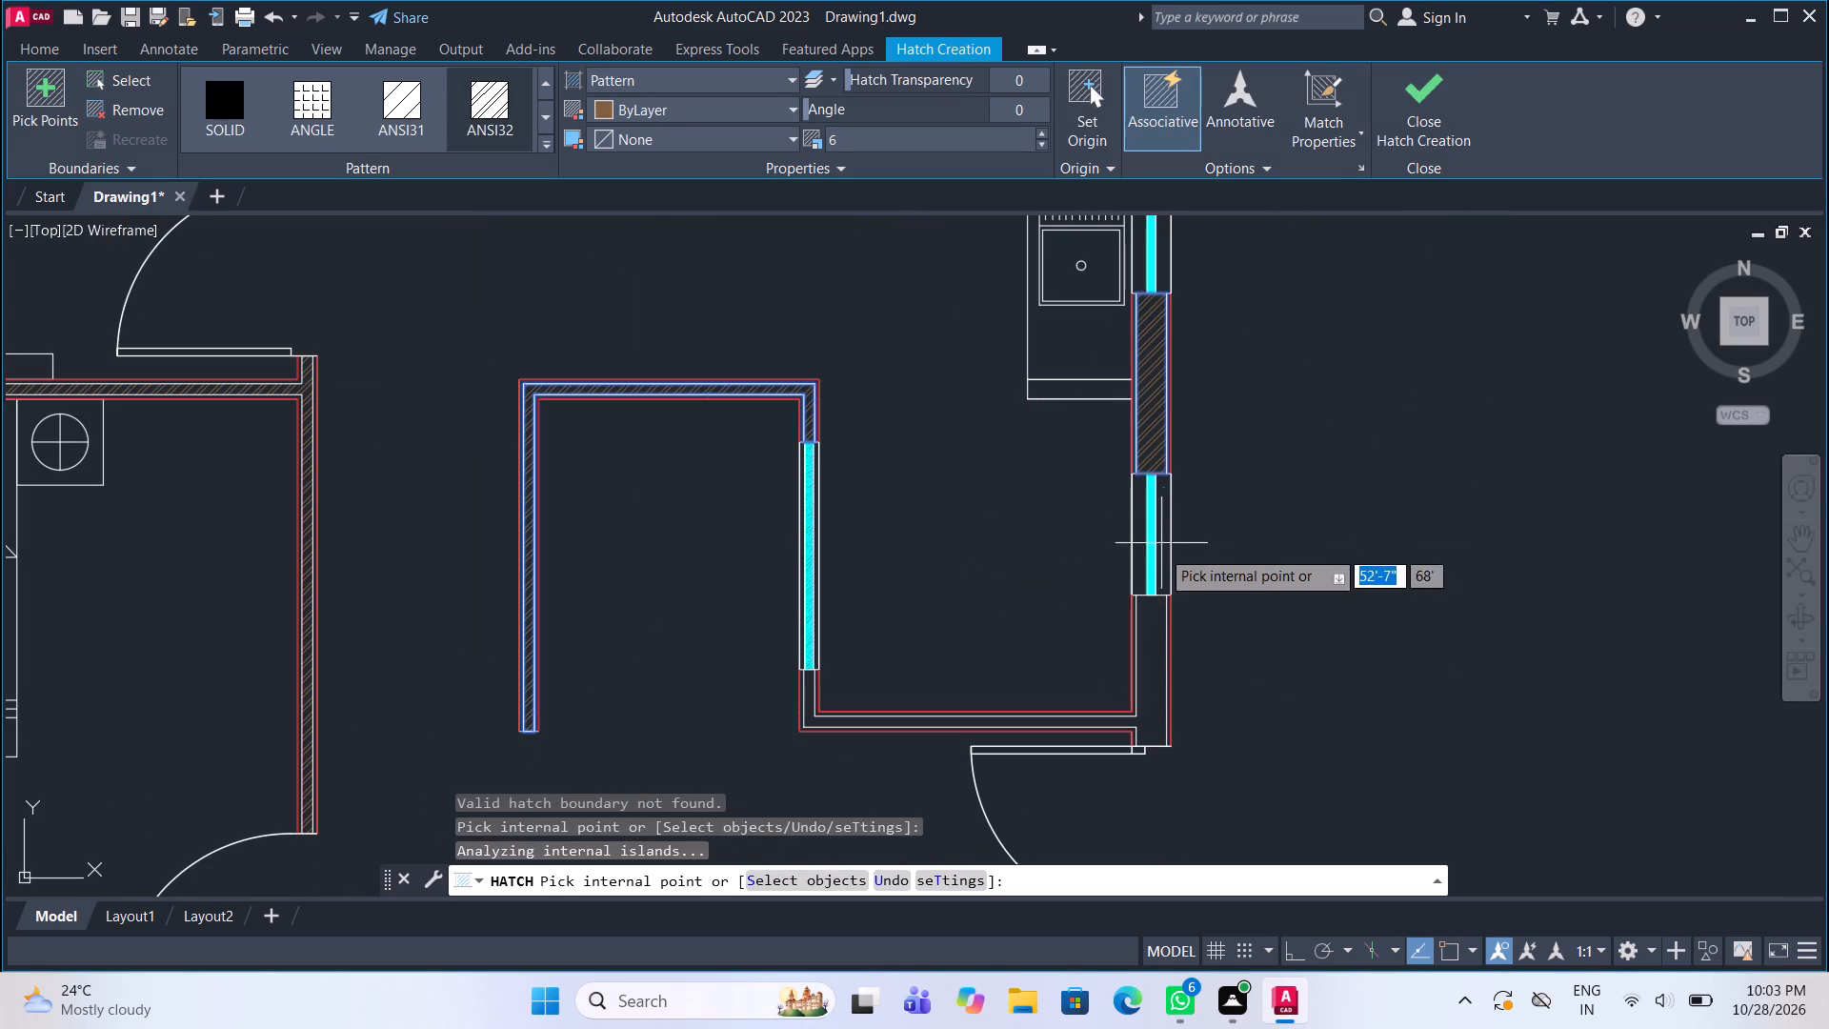
Try to hatch the east wall section between the smaller window and the entrance door, and finish the hatch.
{"action": "left_click", "coordinate": [1150, 619]}
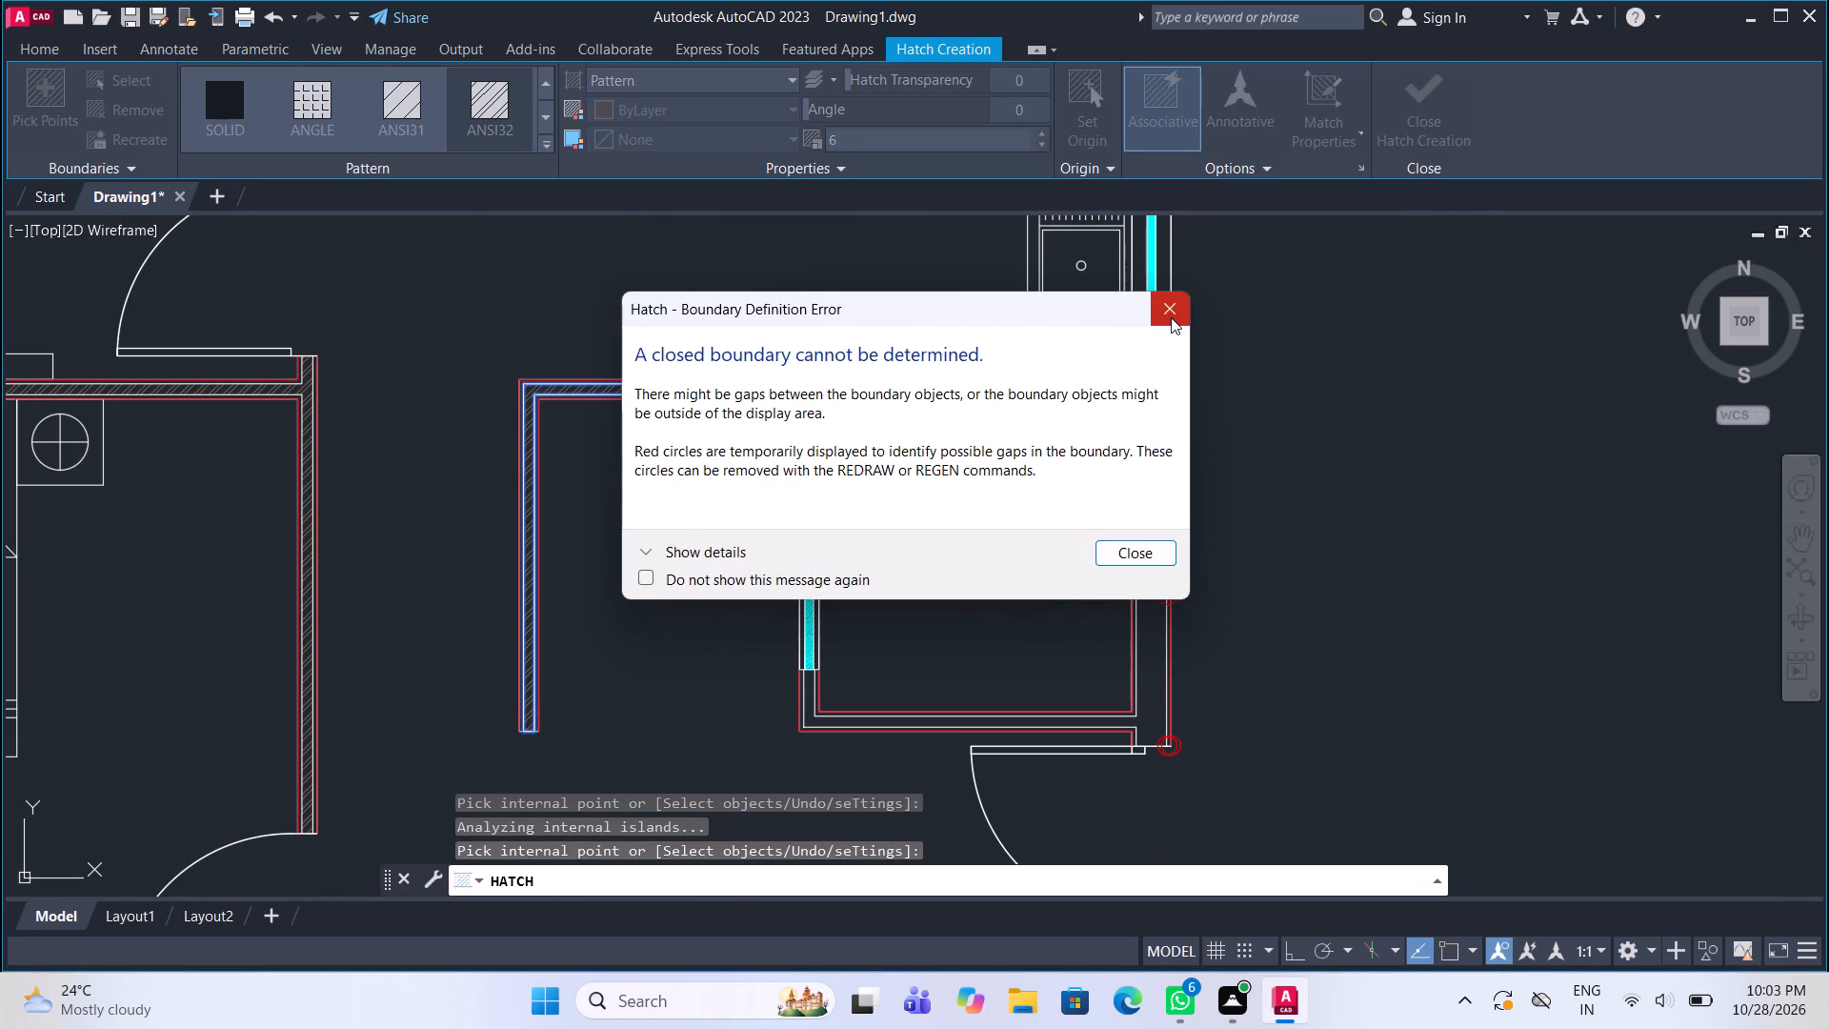
{"action": "left_click", "coordinate": [1171, 317]}
{"action": "left_click", "coordinate": [1443, 90]}
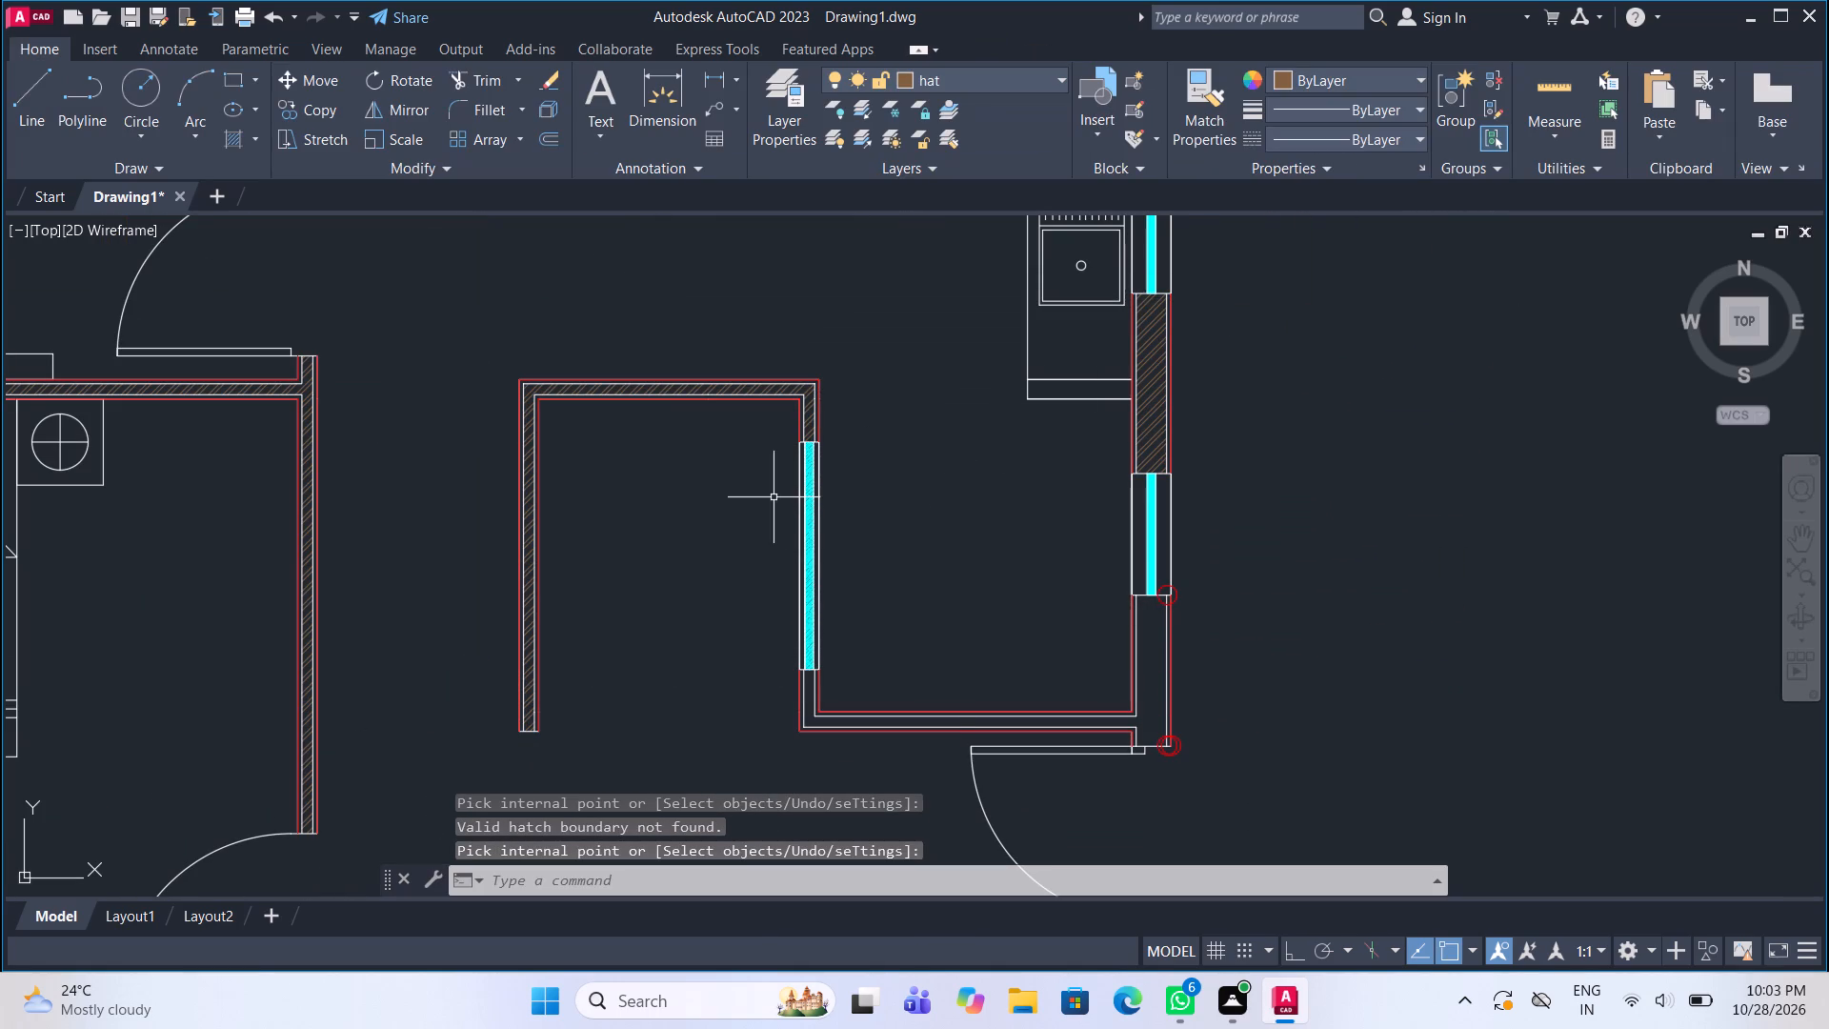
Start another hatch and fill the connected wall from the enclosure window's south end to the east wall section above the entrance door.
{"action": "key", "text": "h"}
{"action": "key", "text": "Return"}
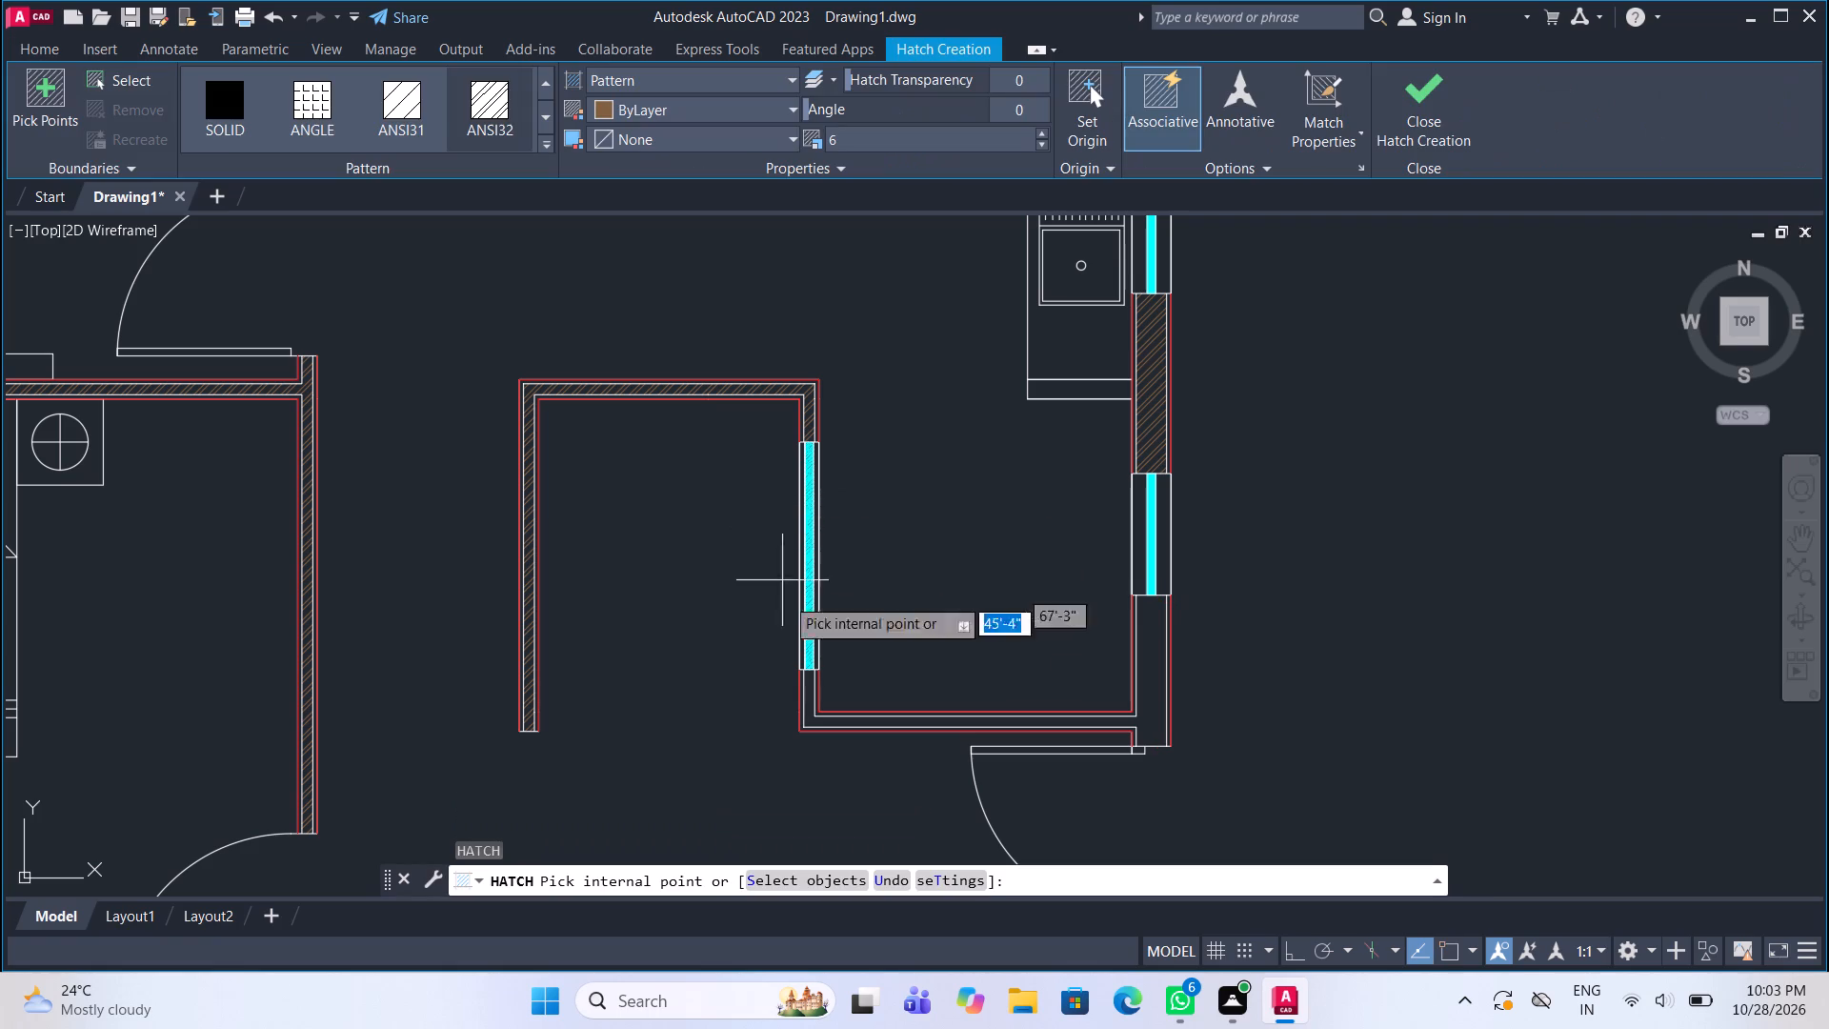
{"action": "left_click", "coordinate": [809, 710]}
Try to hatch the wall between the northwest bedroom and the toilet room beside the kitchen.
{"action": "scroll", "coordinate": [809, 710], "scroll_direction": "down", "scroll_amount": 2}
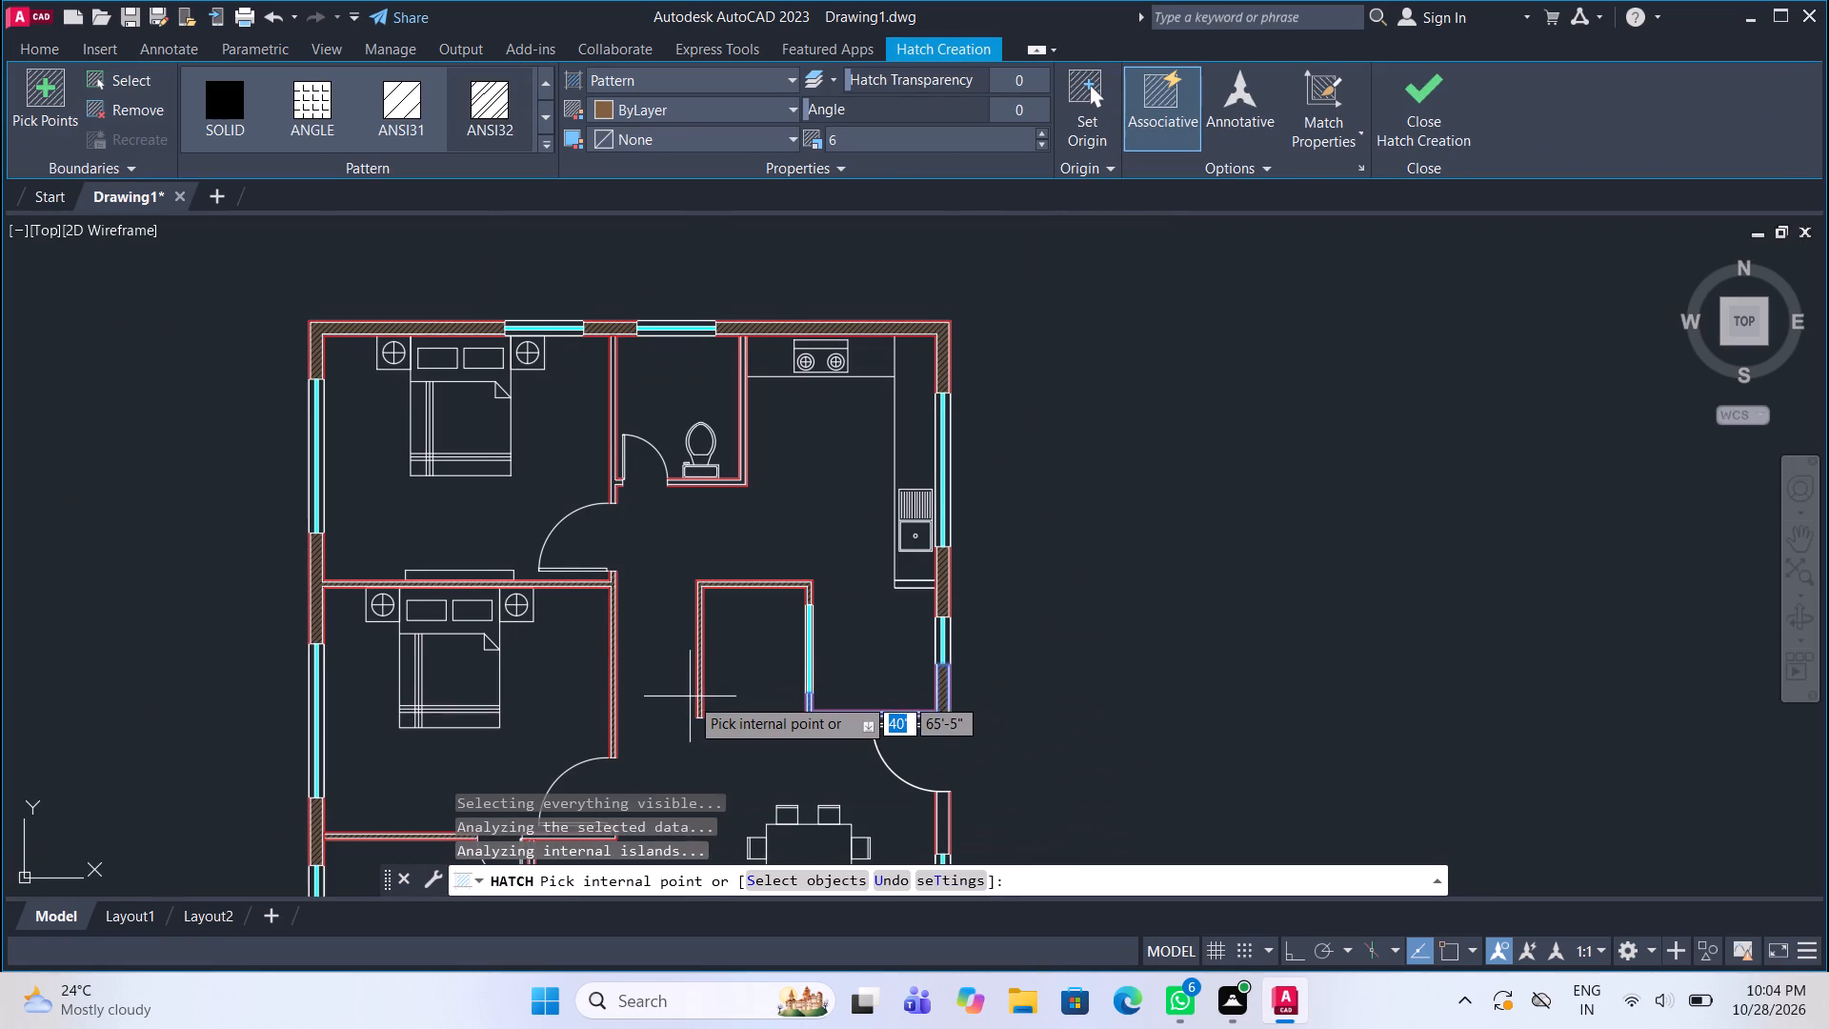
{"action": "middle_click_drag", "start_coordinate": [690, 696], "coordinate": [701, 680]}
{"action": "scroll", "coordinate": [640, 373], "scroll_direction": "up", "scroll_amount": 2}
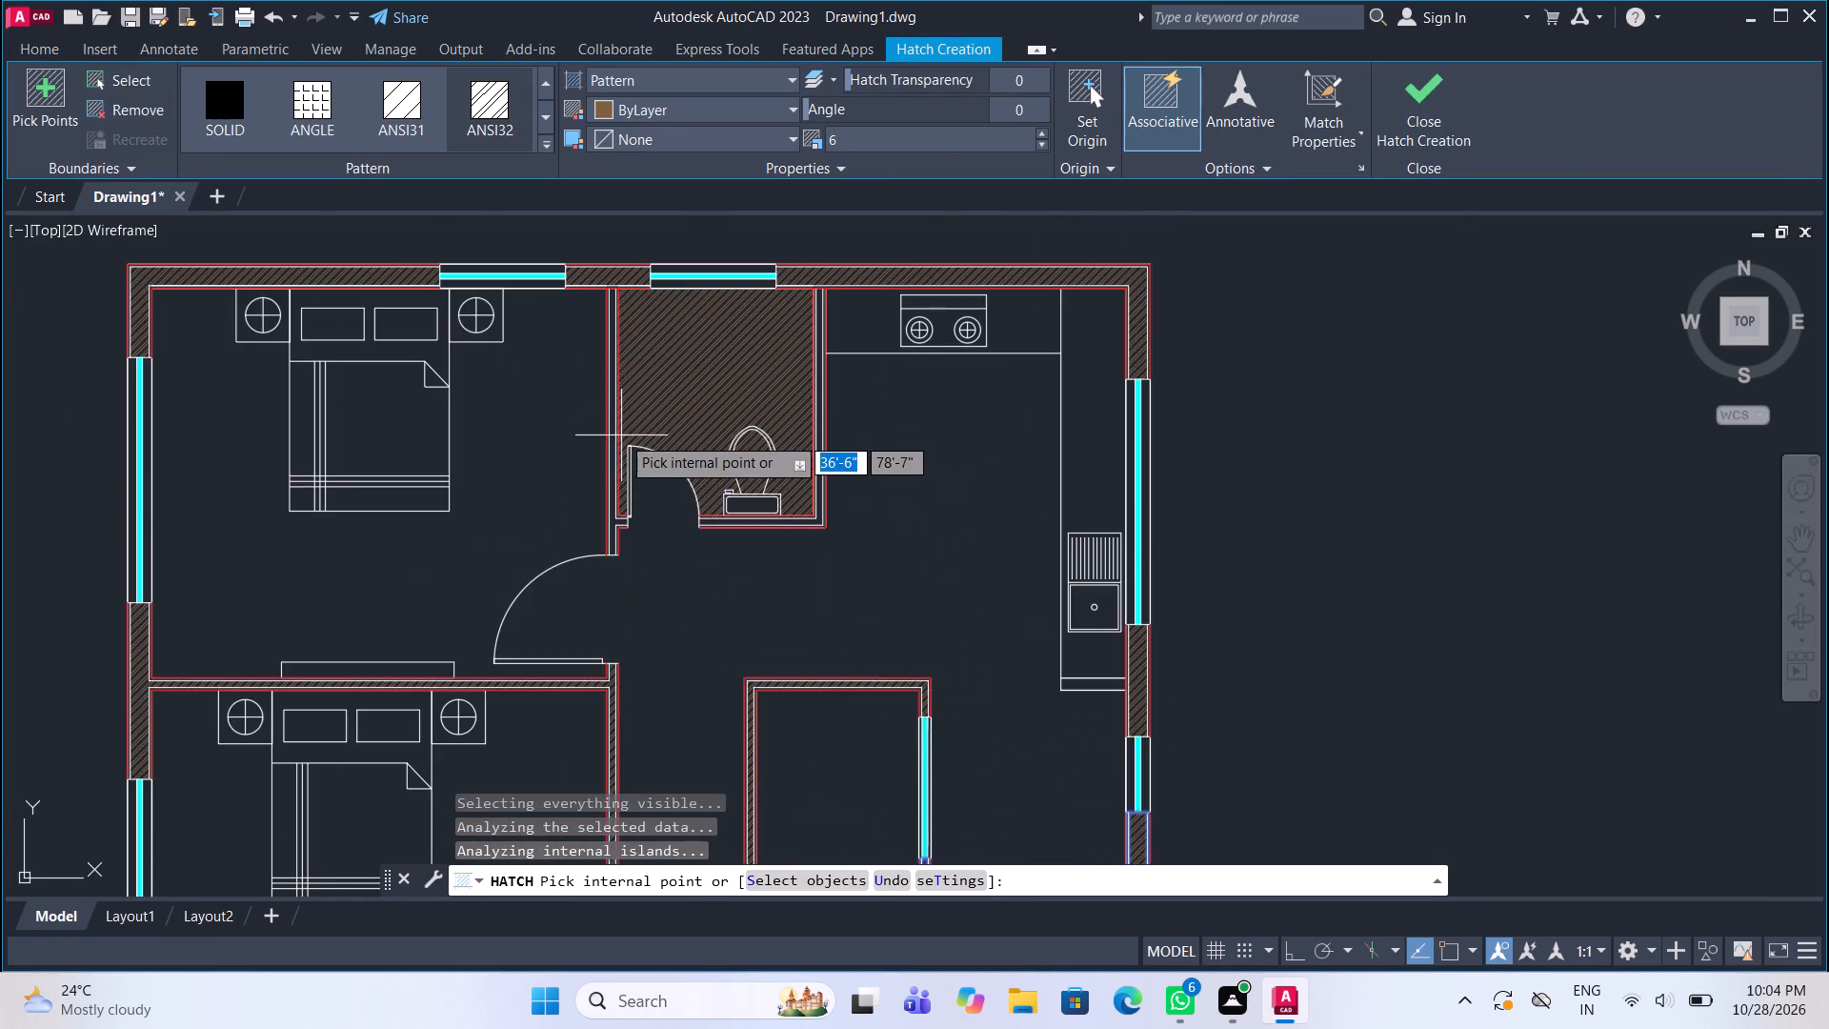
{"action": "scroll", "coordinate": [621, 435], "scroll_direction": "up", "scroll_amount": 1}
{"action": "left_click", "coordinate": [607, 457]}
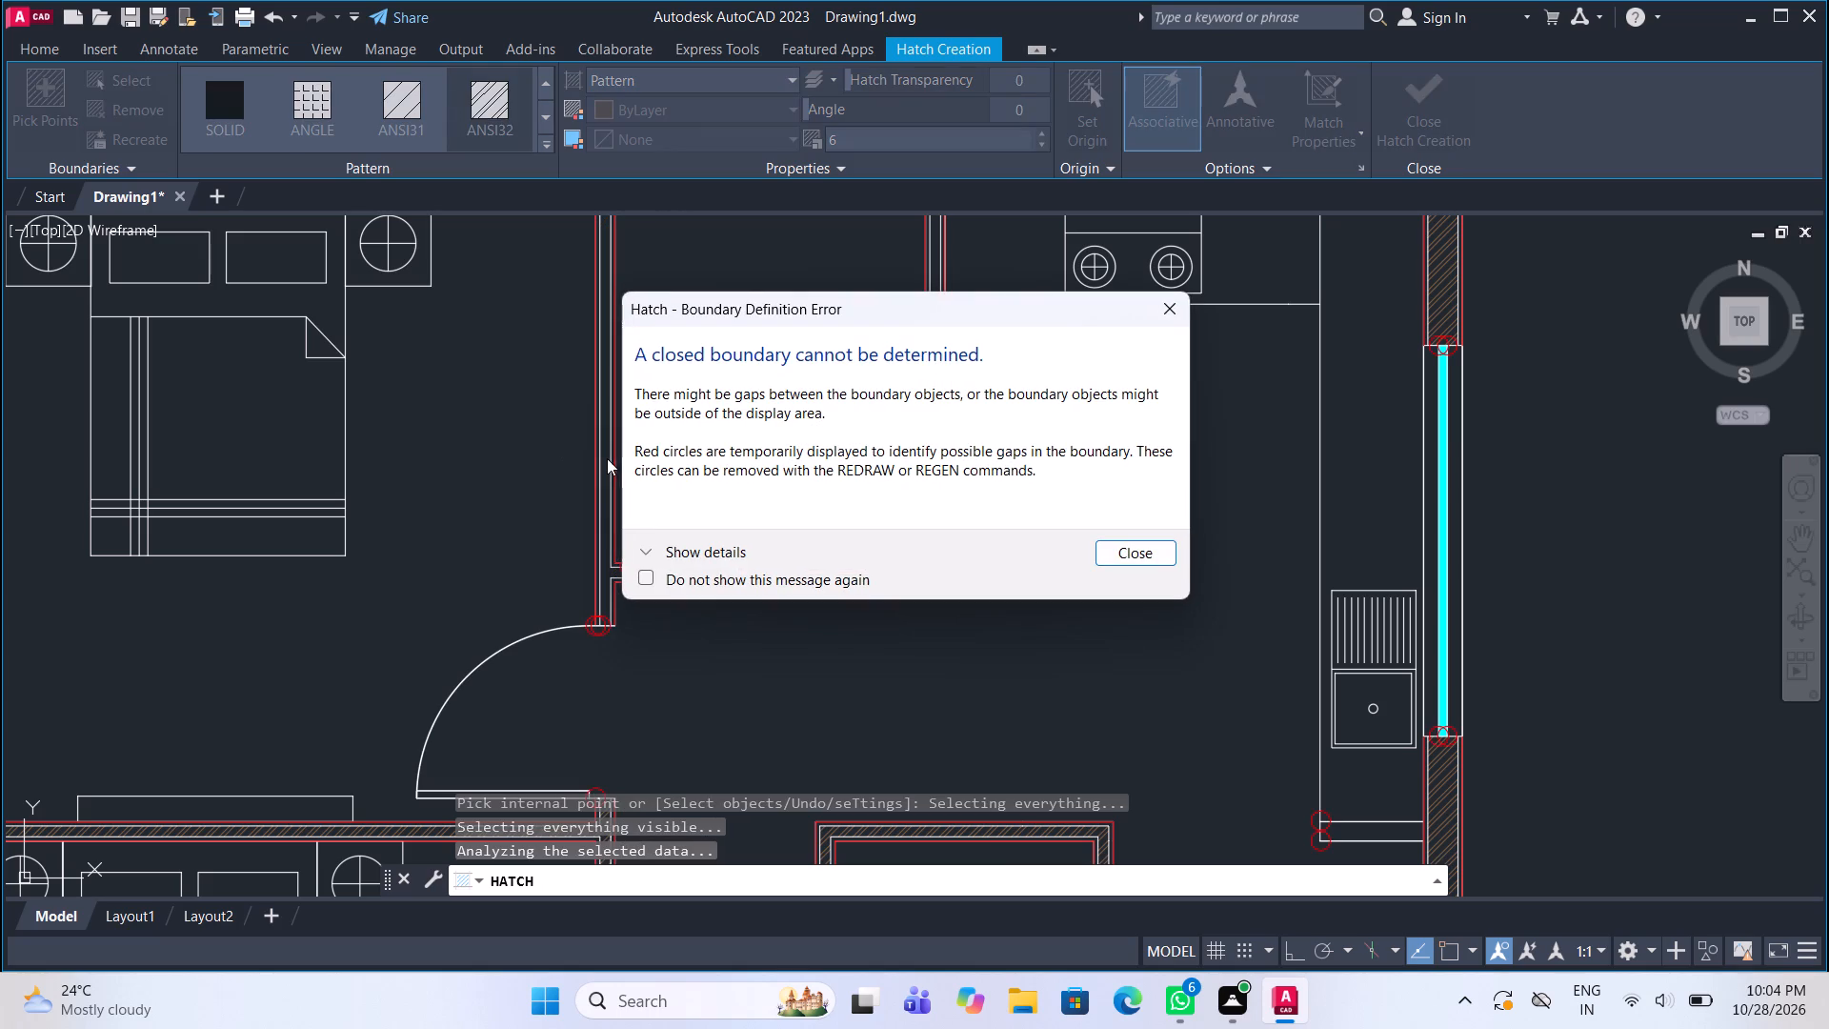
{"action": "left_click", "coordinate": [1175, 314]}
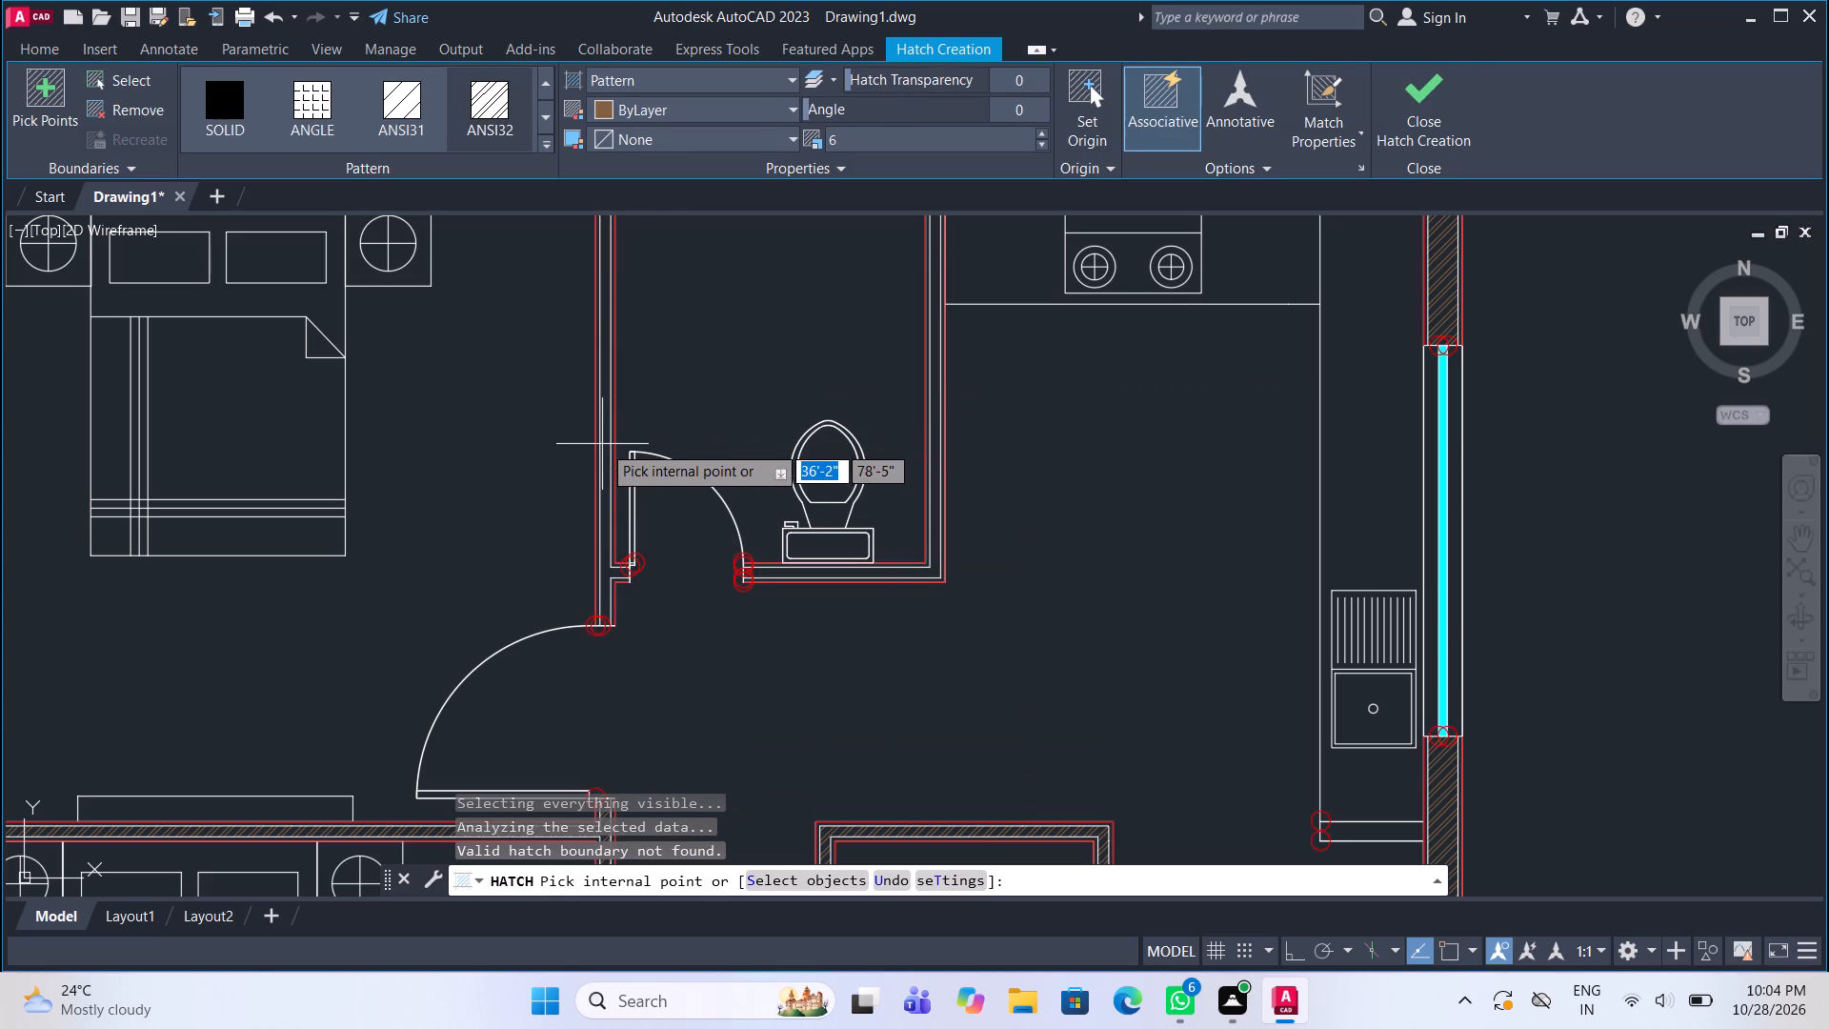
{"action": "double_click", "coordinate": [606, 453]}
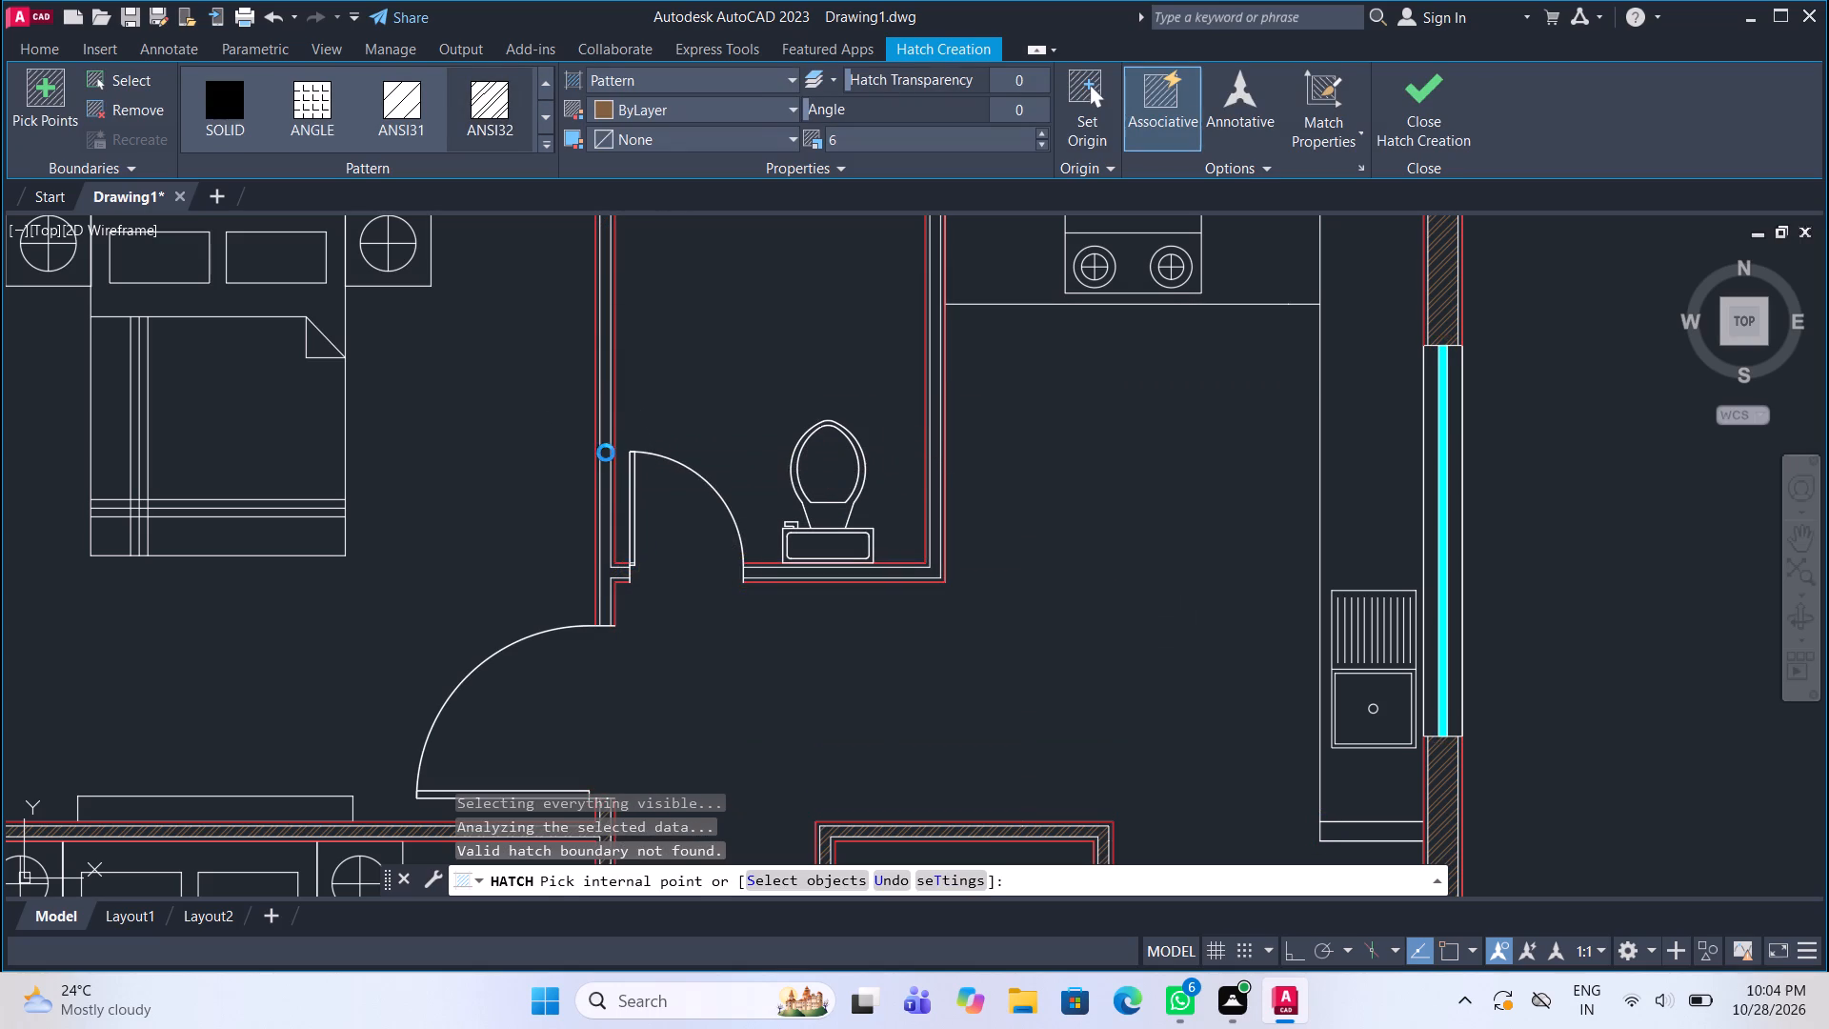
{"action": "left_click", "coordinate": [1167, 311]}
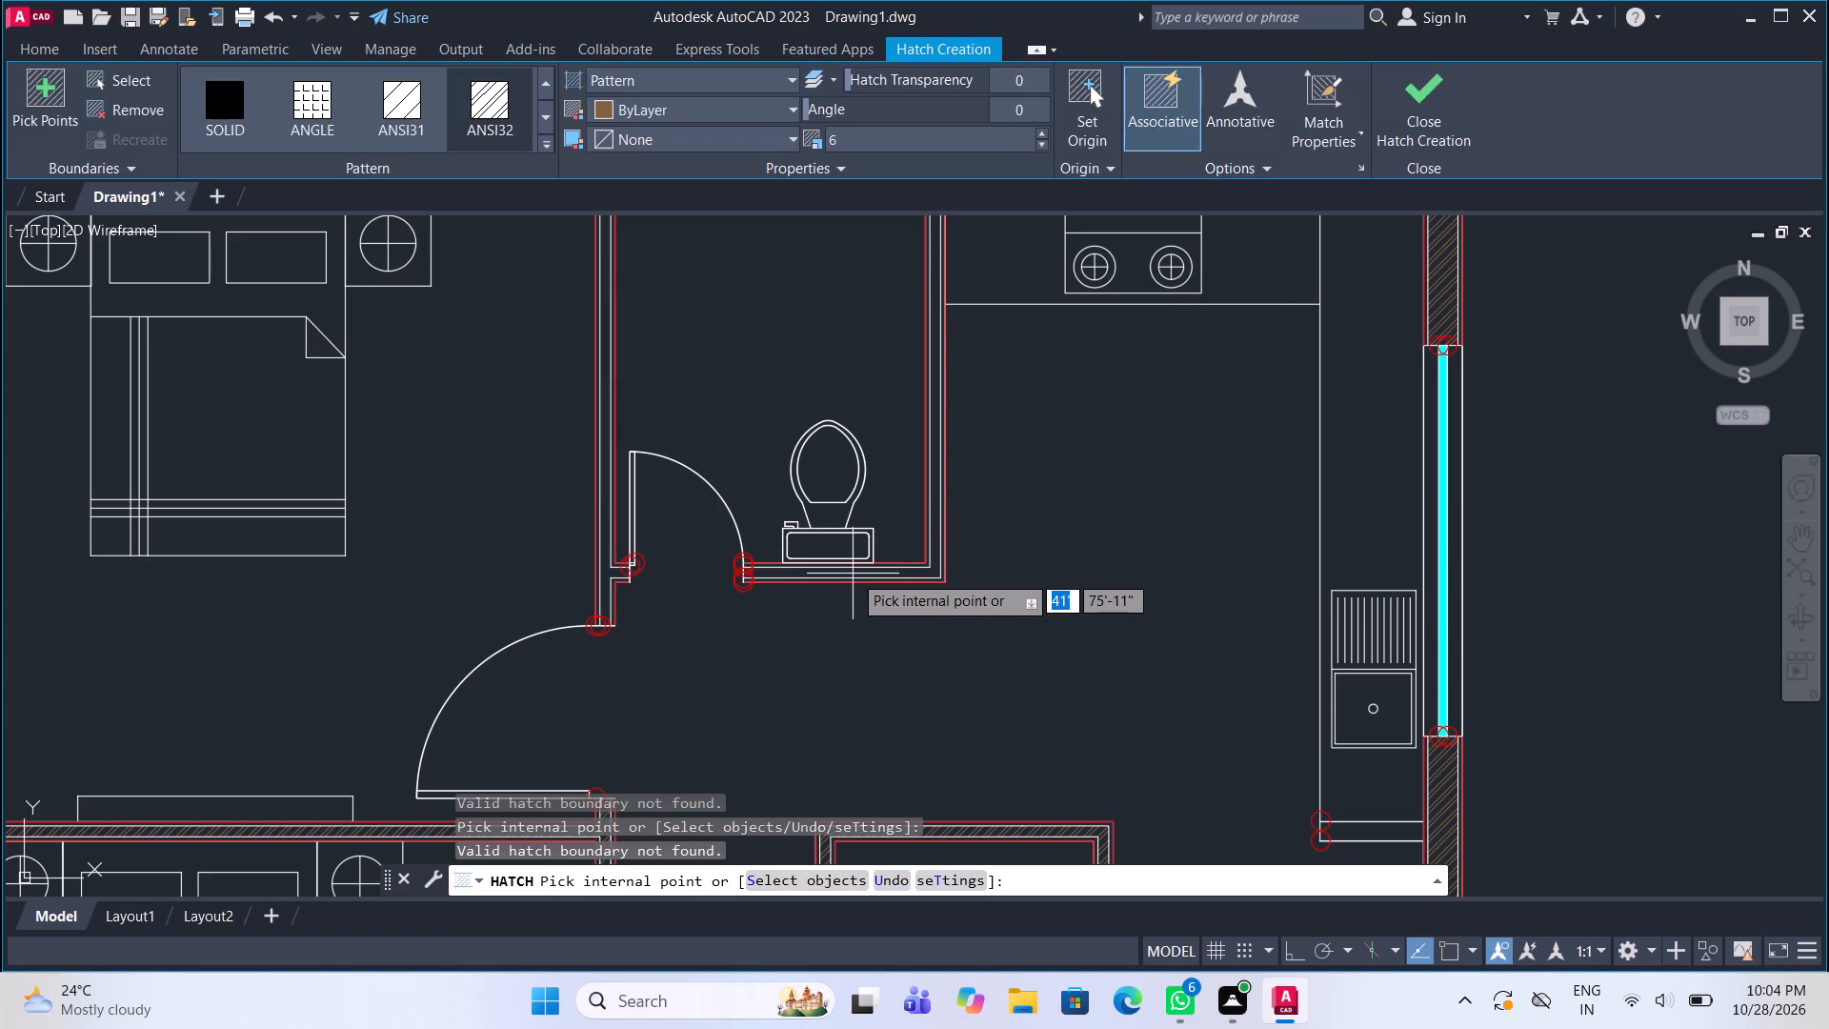
Hatch the wall between the northwest bedroom and the toilet room, and the toilet room's south and east walls.
{"action": "scroll", "coordinate": [853, 574], "scroll_direction": "up", "scroll_amount": 1}
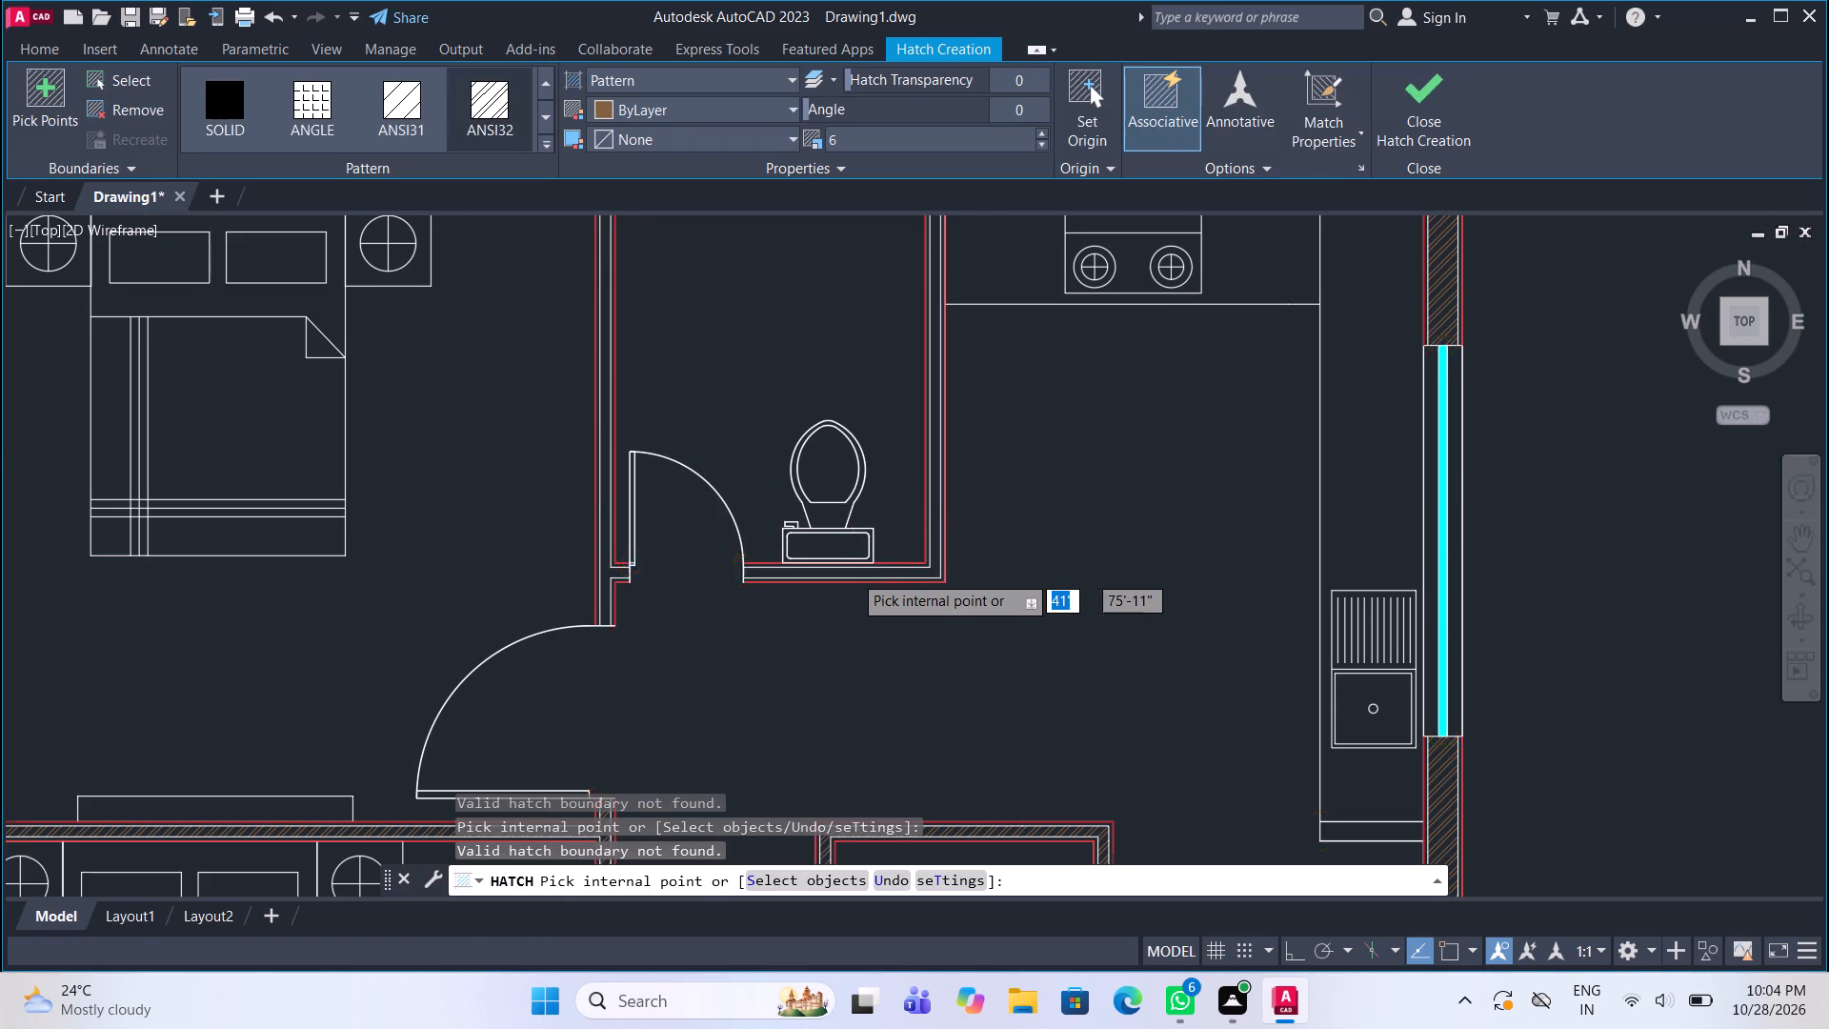
{"action": "scroll", "coordinate": [853, 574], "scroll_direction": "up", "scroll_amount": 1}
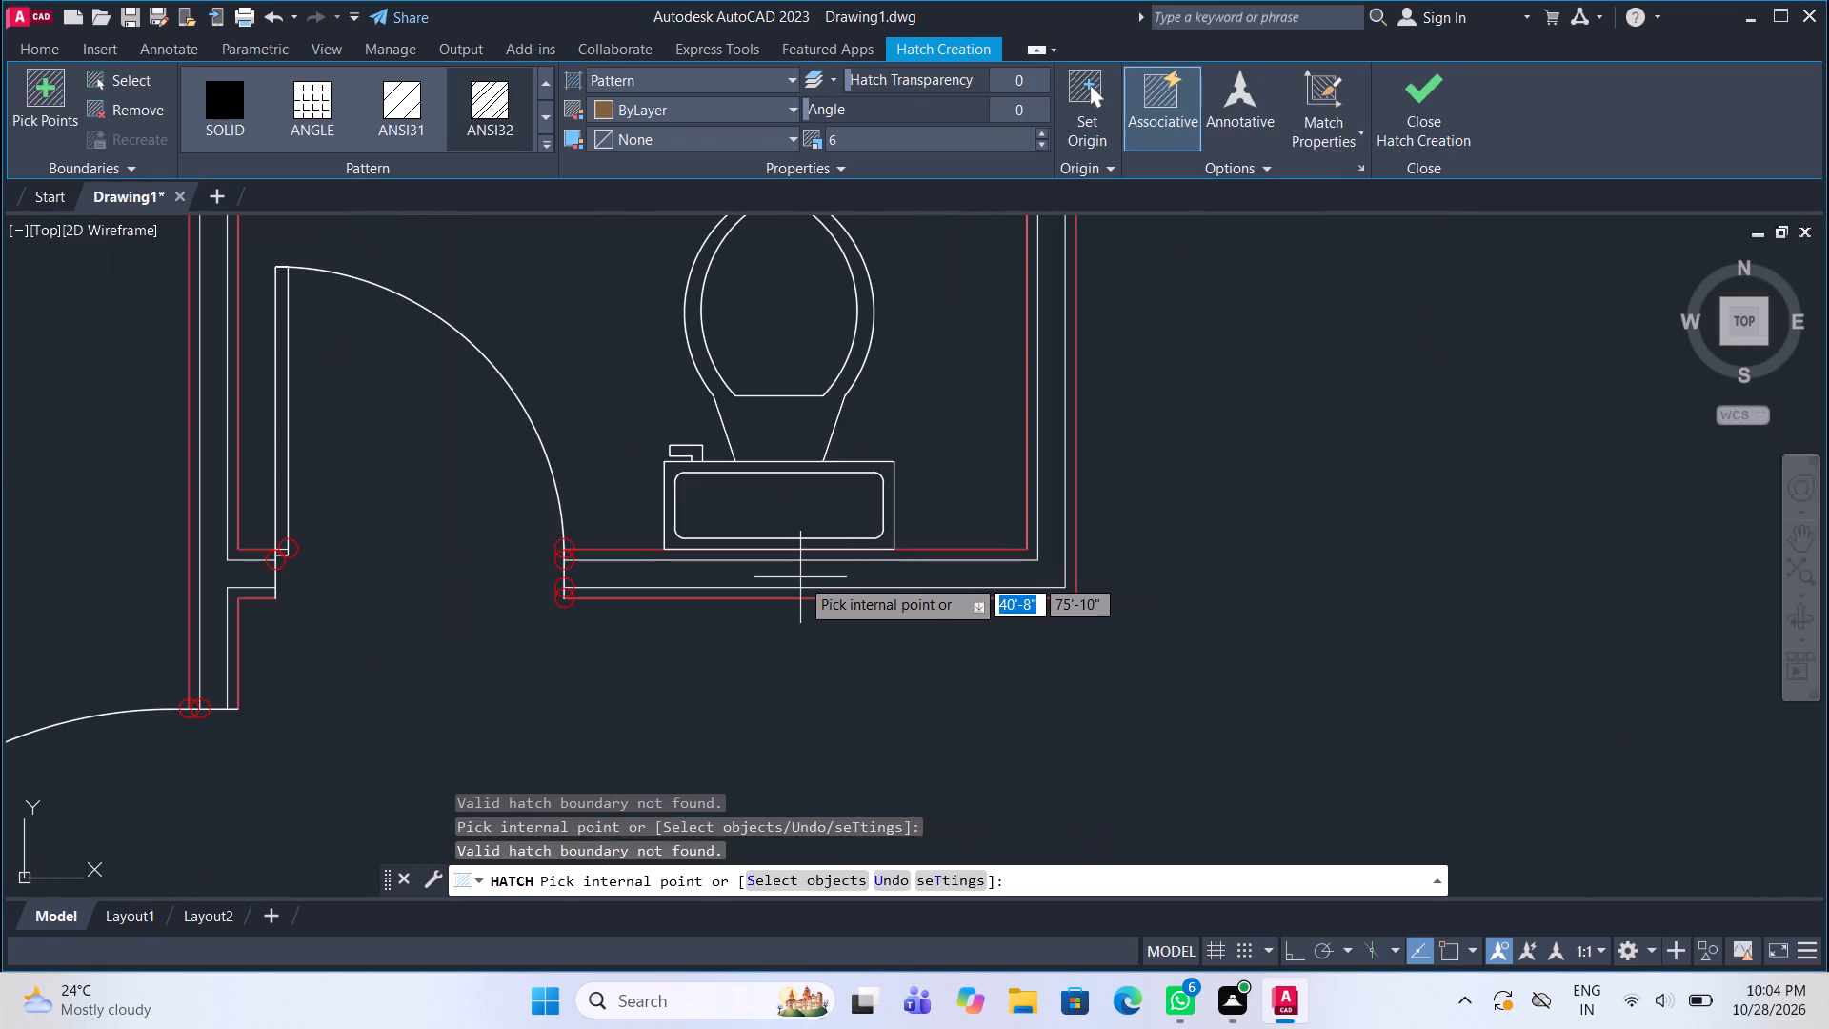
{"action": "left_click", "coordinate": [800, 577]}
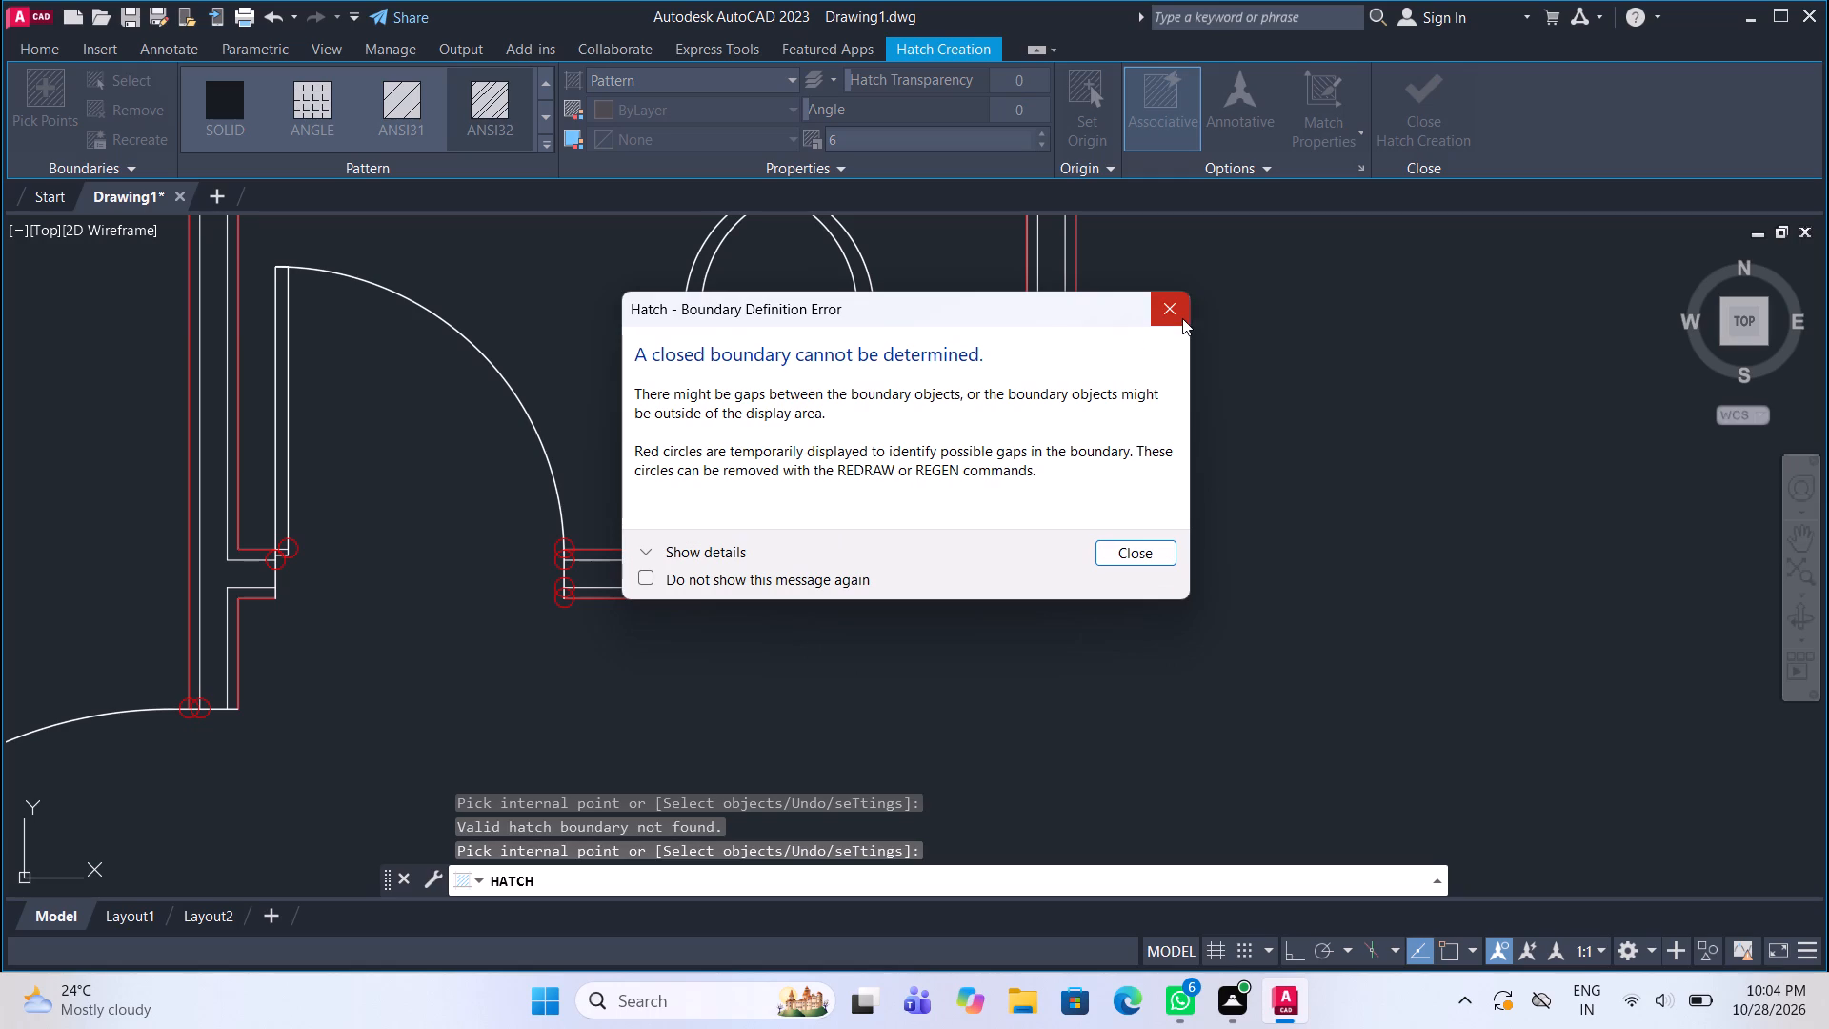
{"action": "left_click", "coordinate": [1182, 318]}
{"action": "scroll", "coordinate": [996, 589], "scroll_direction": "down", "scroll_amount": 3}
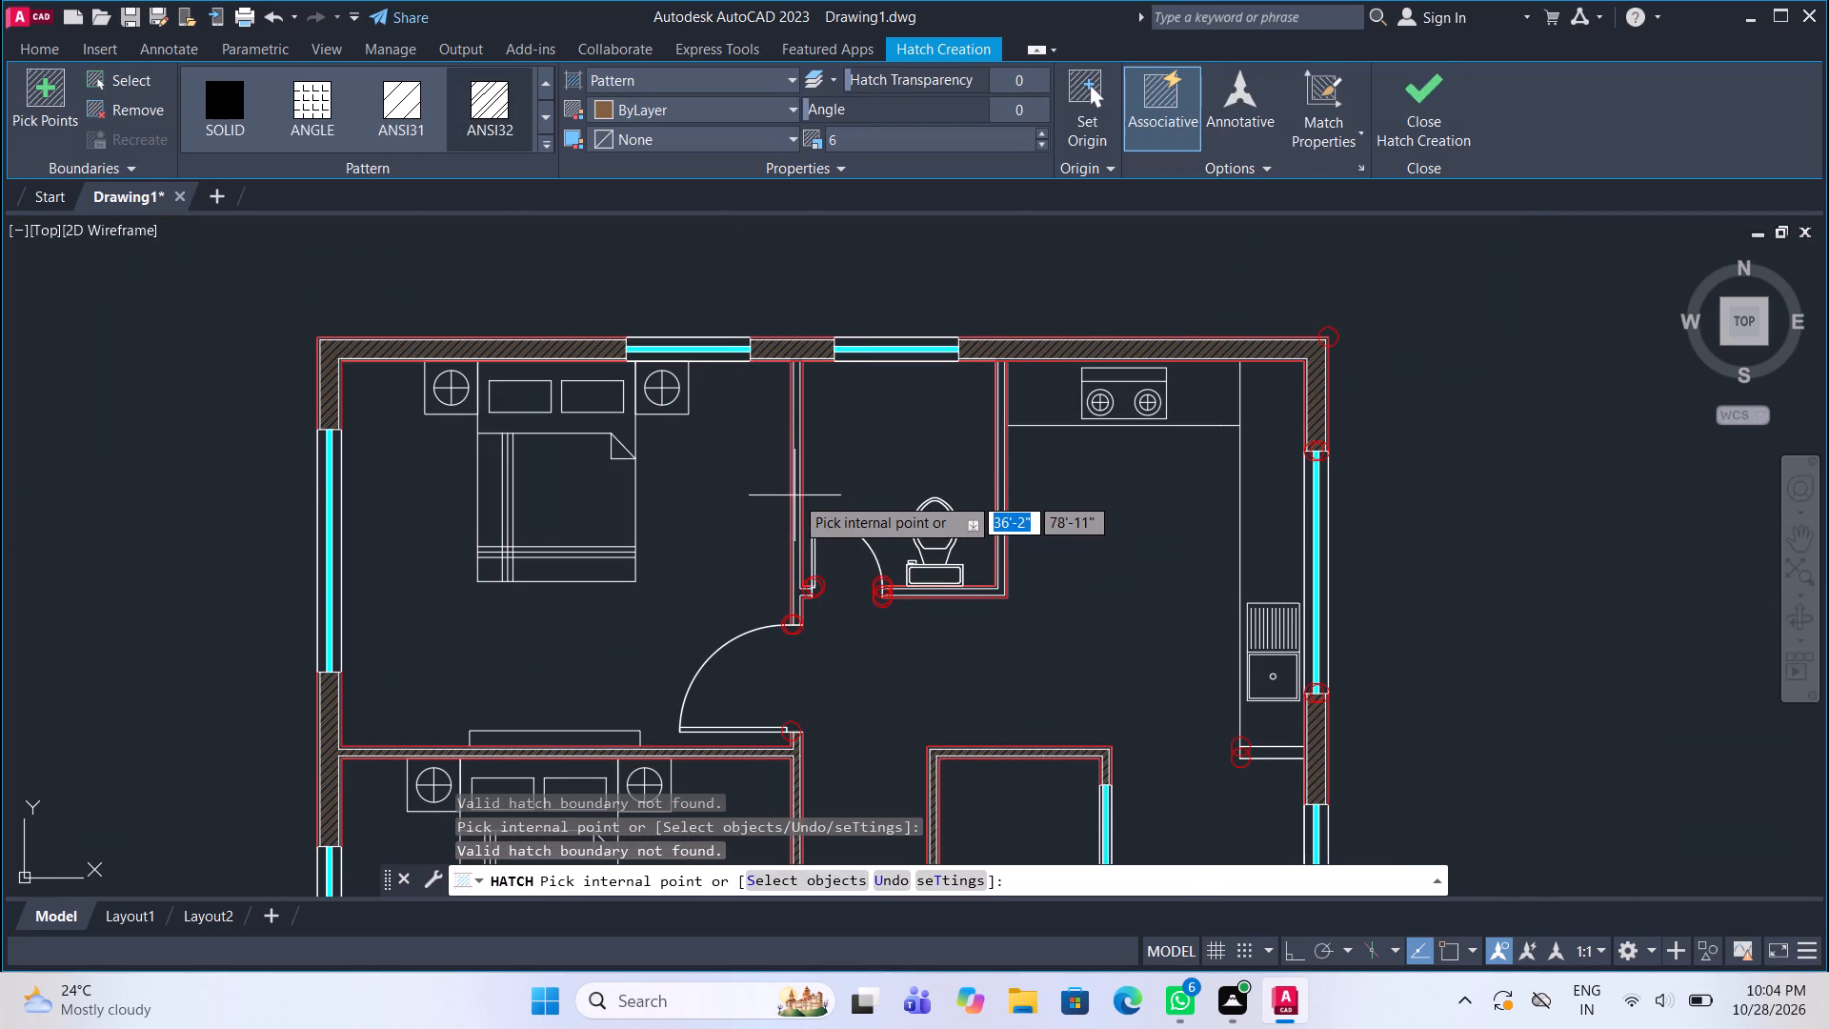
{"action": "left_click", "coordinate": [796, 505]}
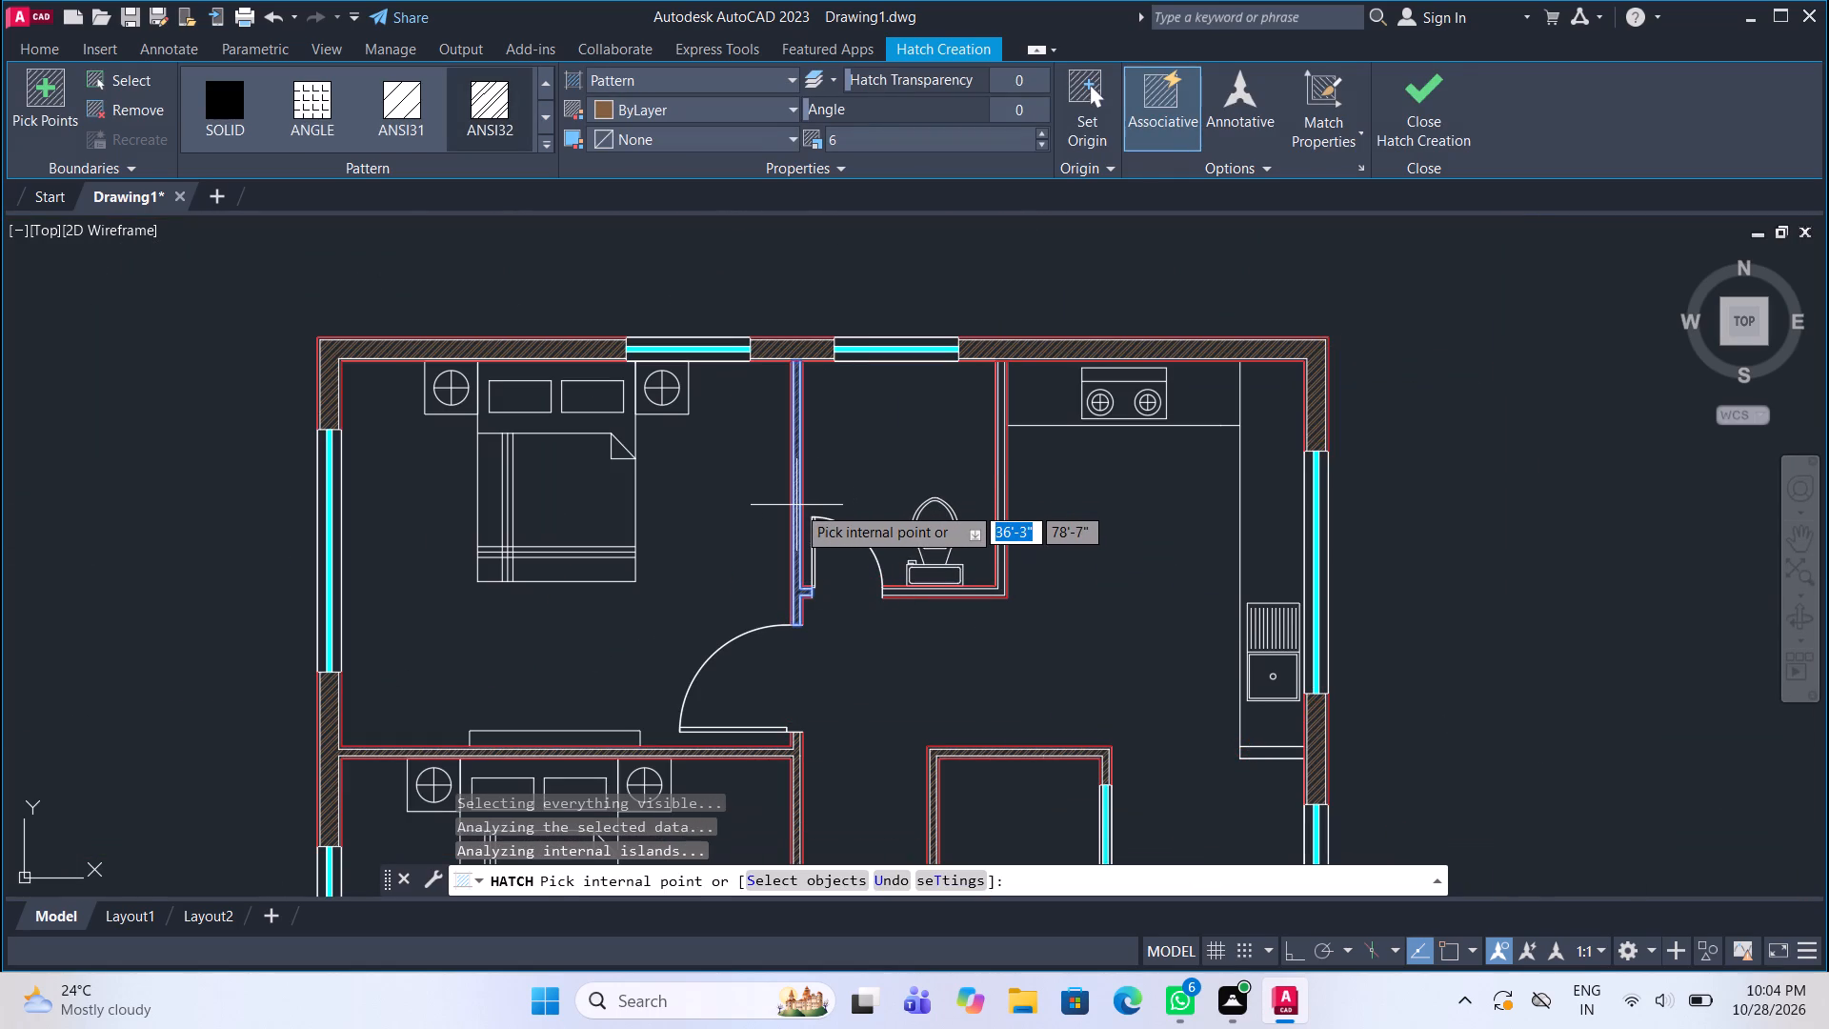
{"action": "double_click", "coordinate": [927, 591]}
{"action": "scroll", "coordinate": [841, 380], "scroll_direction": "down", "scroll_amount": 1}
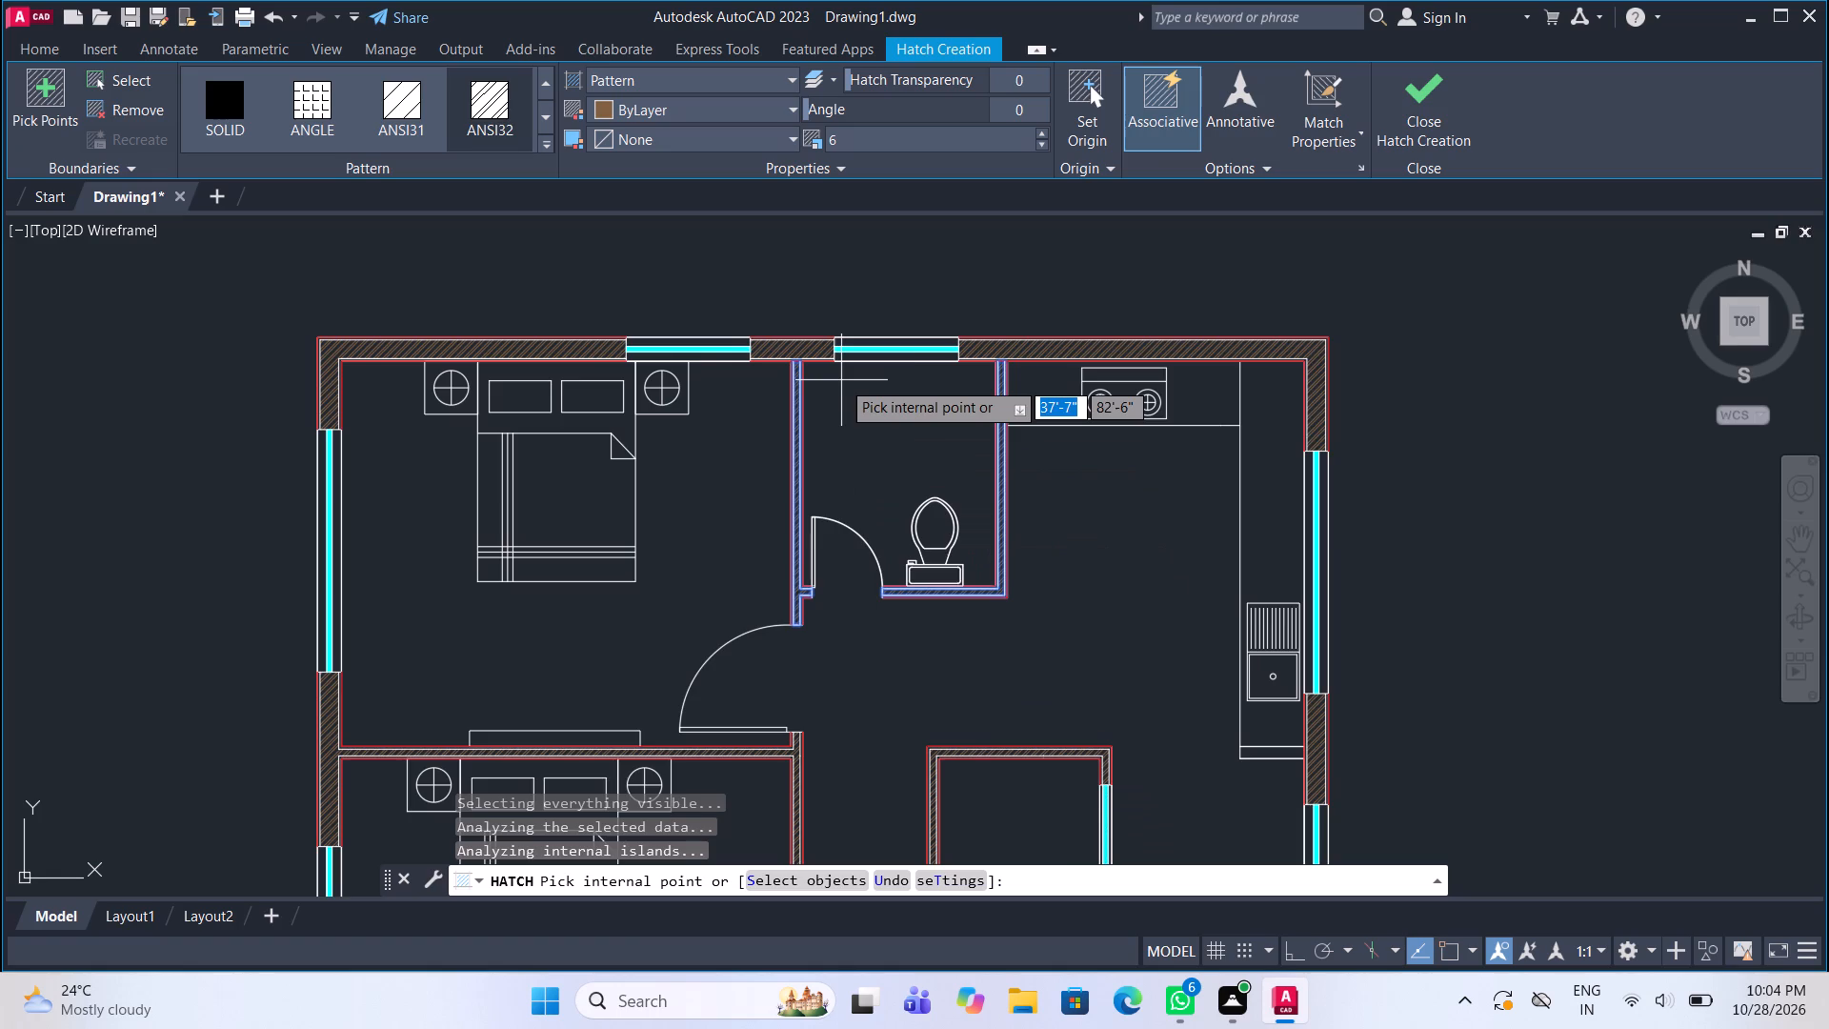
Hatch the wall corner below the middle bedroom's door and the connected walls east of and between the two bathrooms, and finish the hatch.
{"action": "scroll", "coordinate": [841, 380], "scroll_direction": "down", "scroll_amount": 2}
{"action": "middle_click_drag", "start_coordinate": [854, 761], "coordinate": [874, 362]}
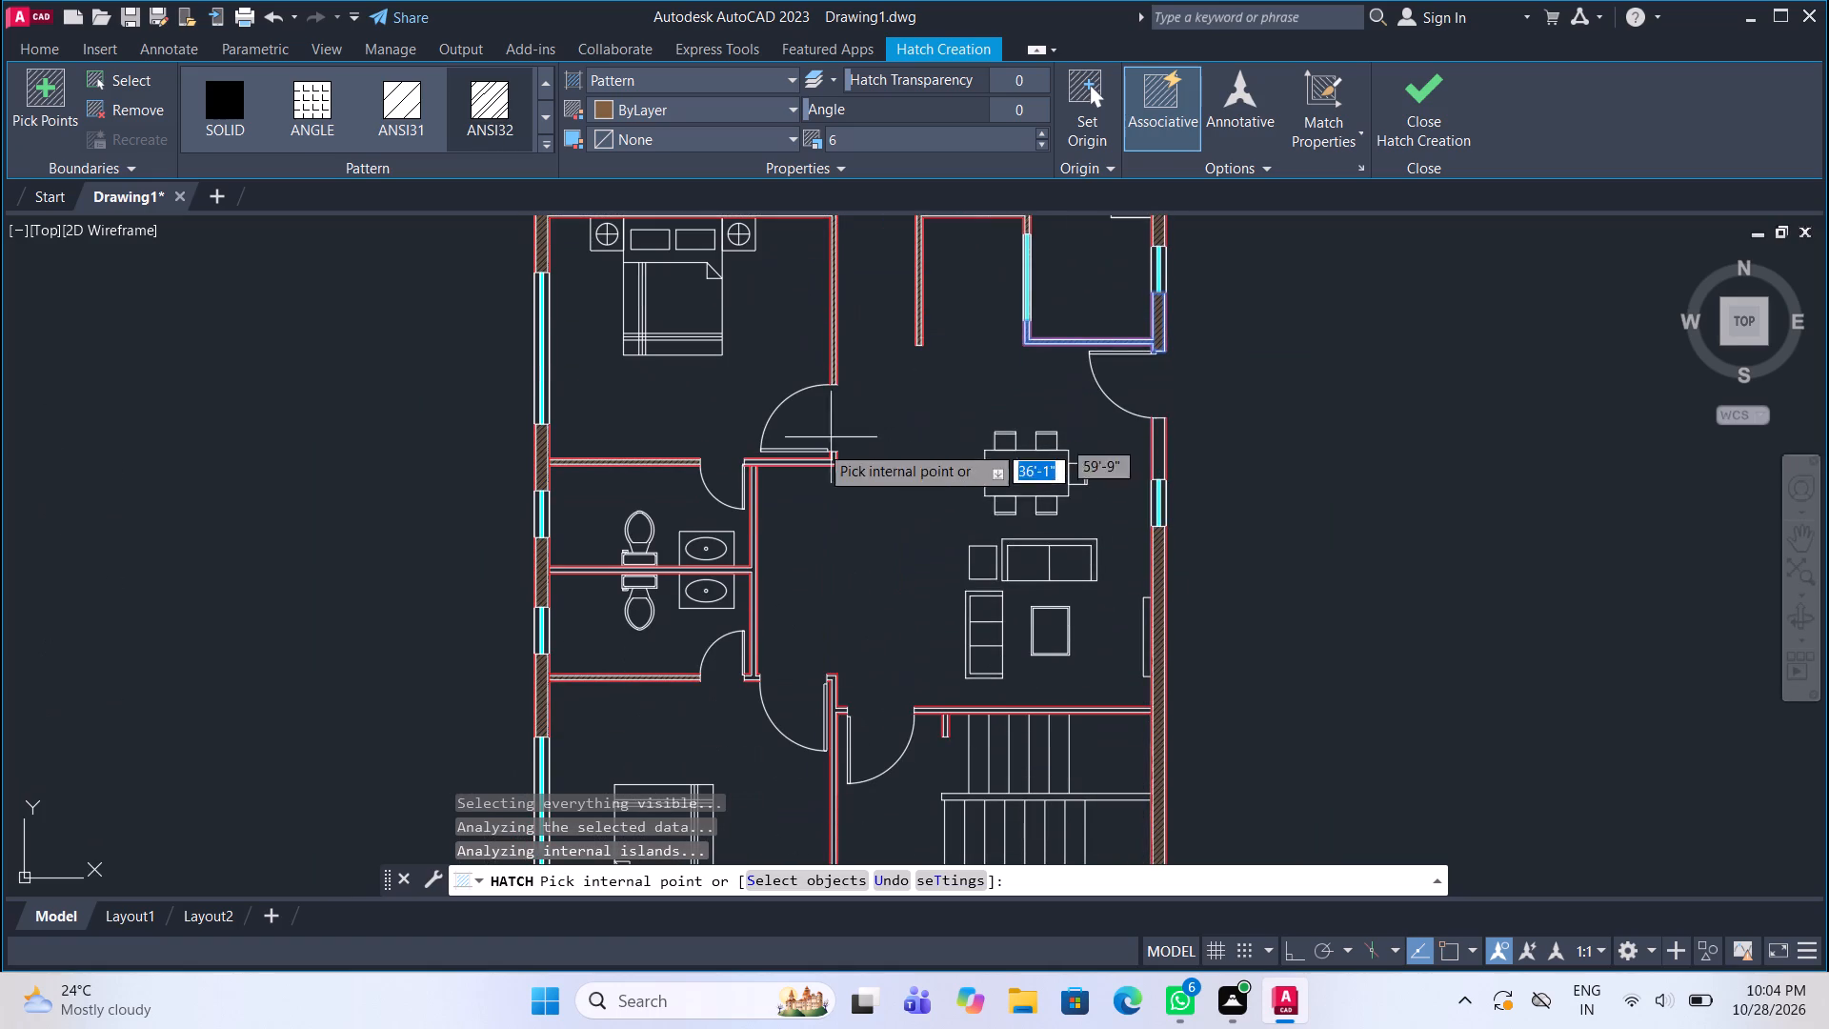
{"action": "scroll", "coordinate": [755, 457], "scroll_direction": "up", "scroll_amount": 2}
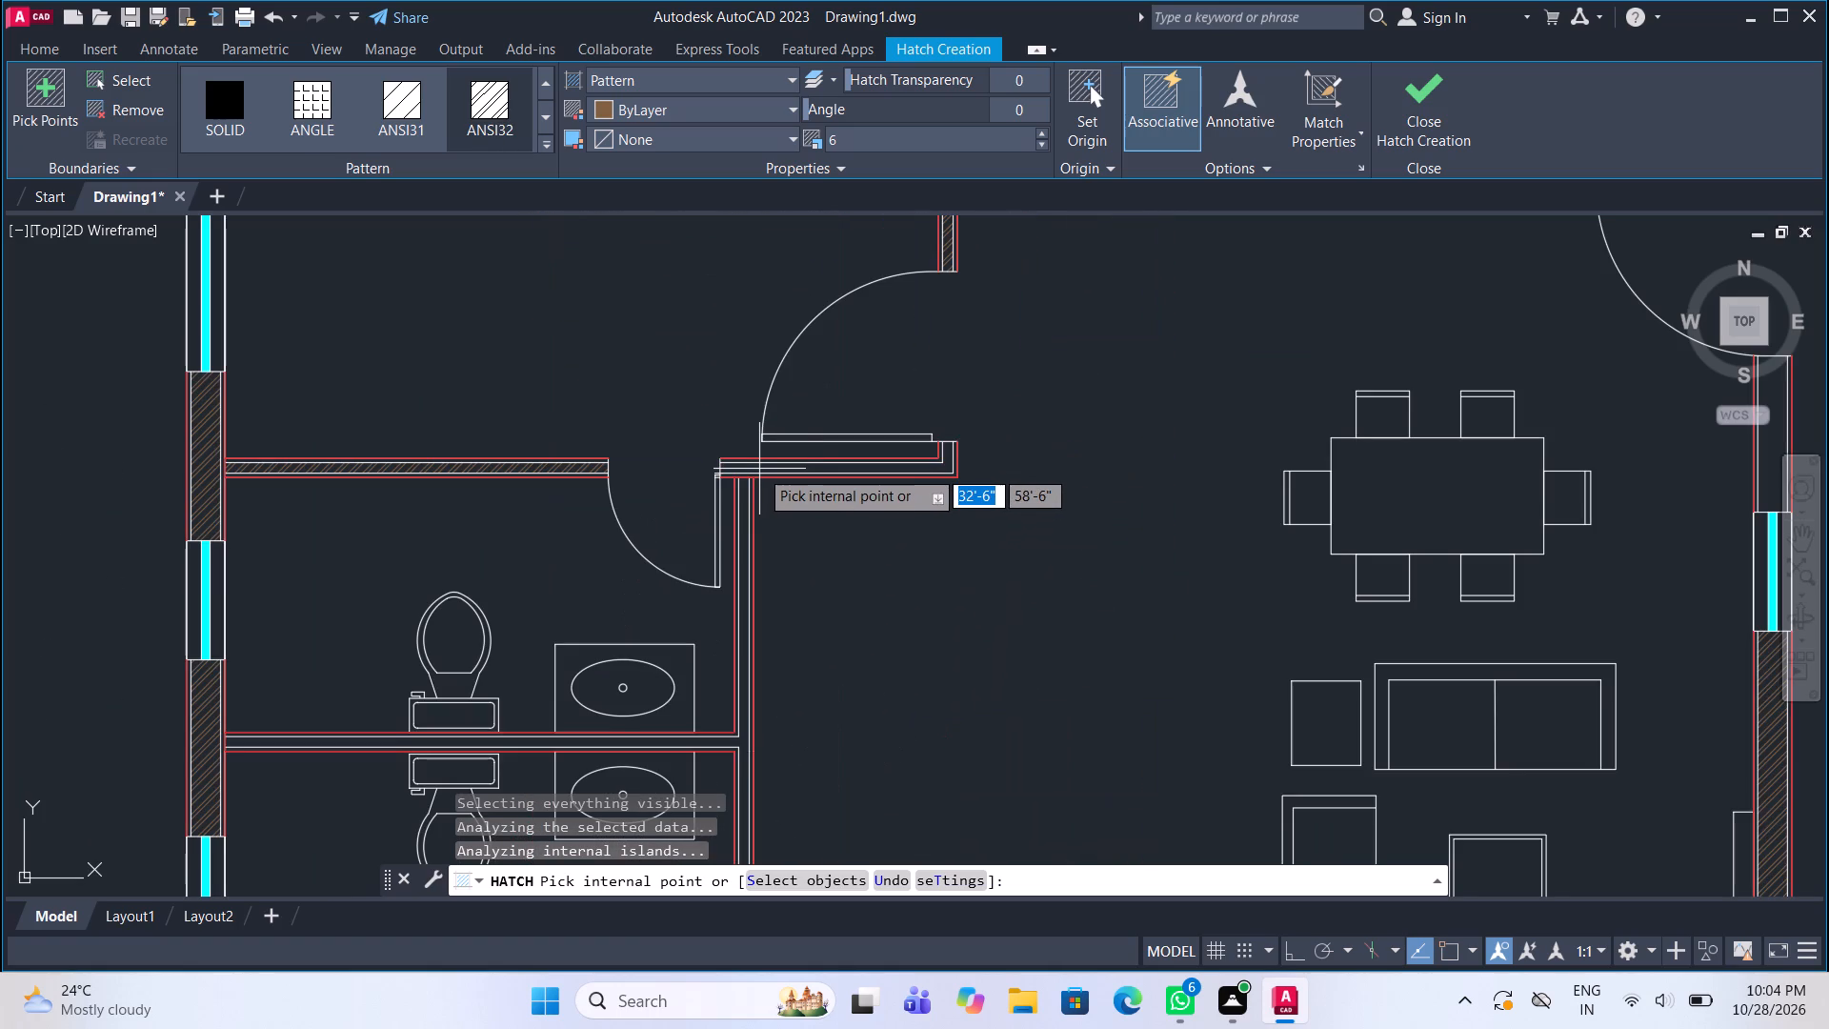
{"action": "left_click", "coordinate": [774, 467]}
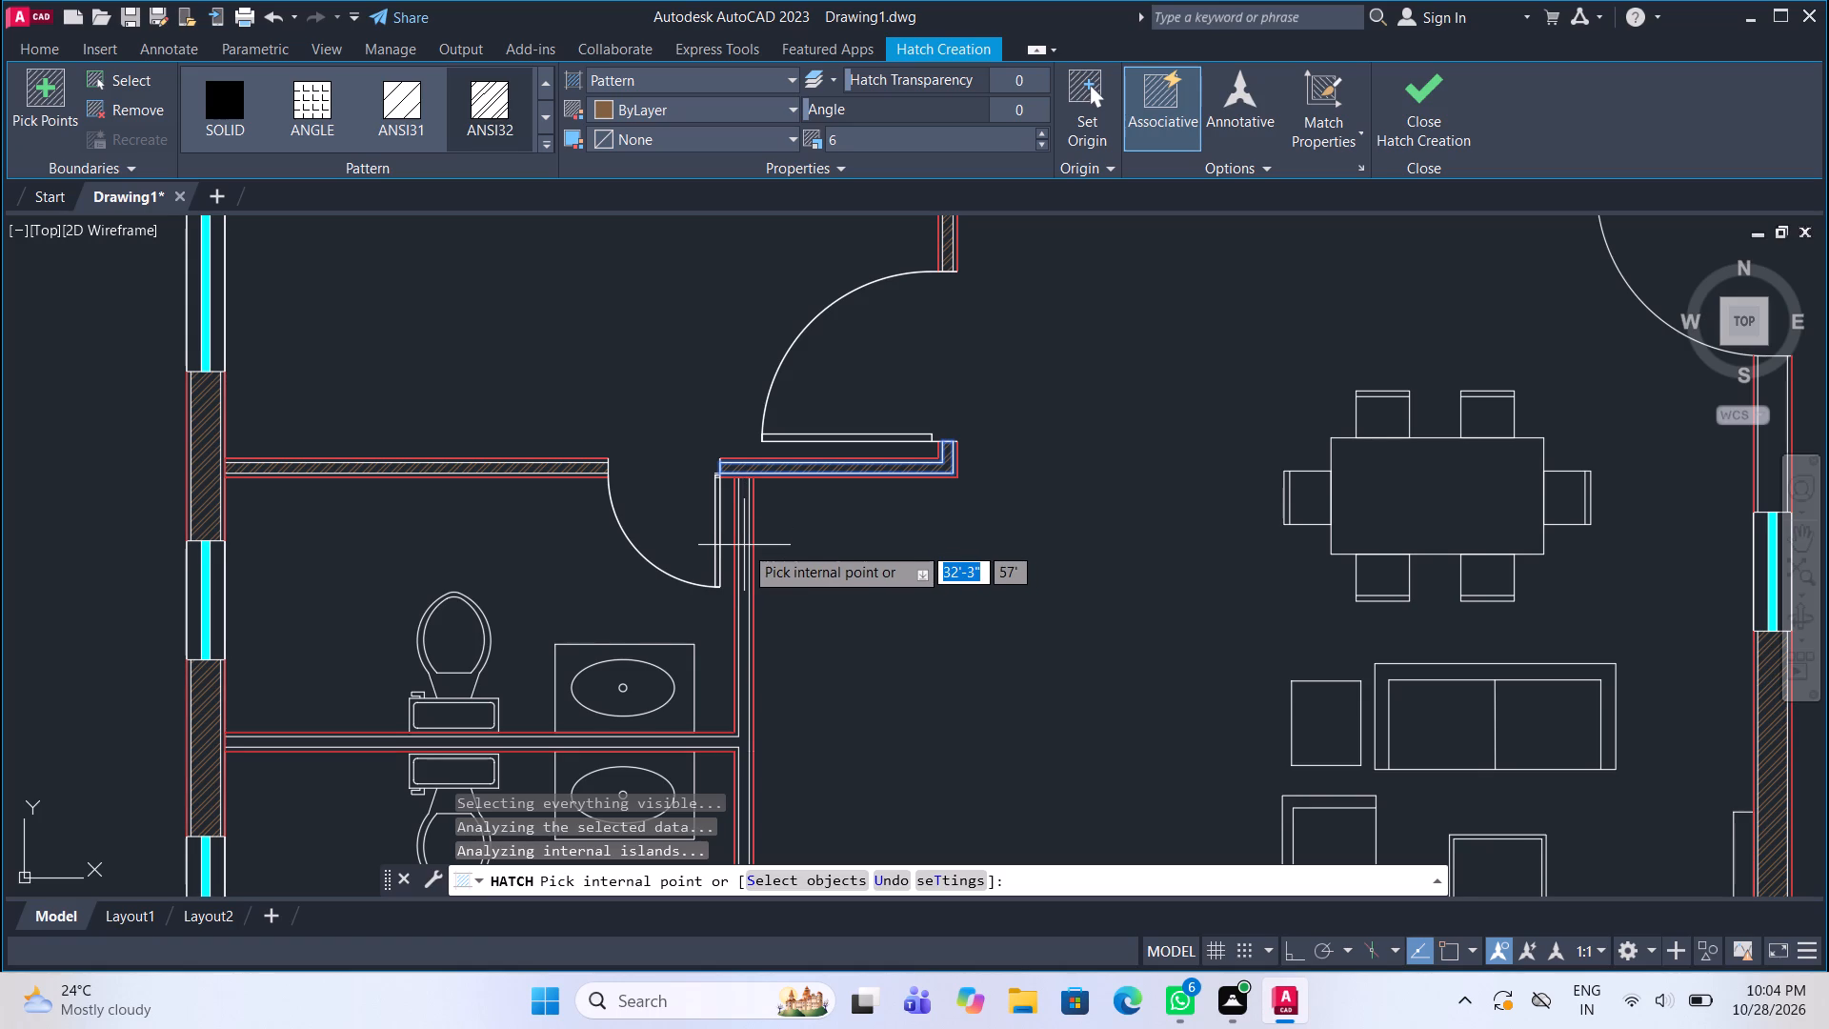
{"action": "middle_click_drag", "start_coordinate": [742, 543], "coordinate": [760, 400]}
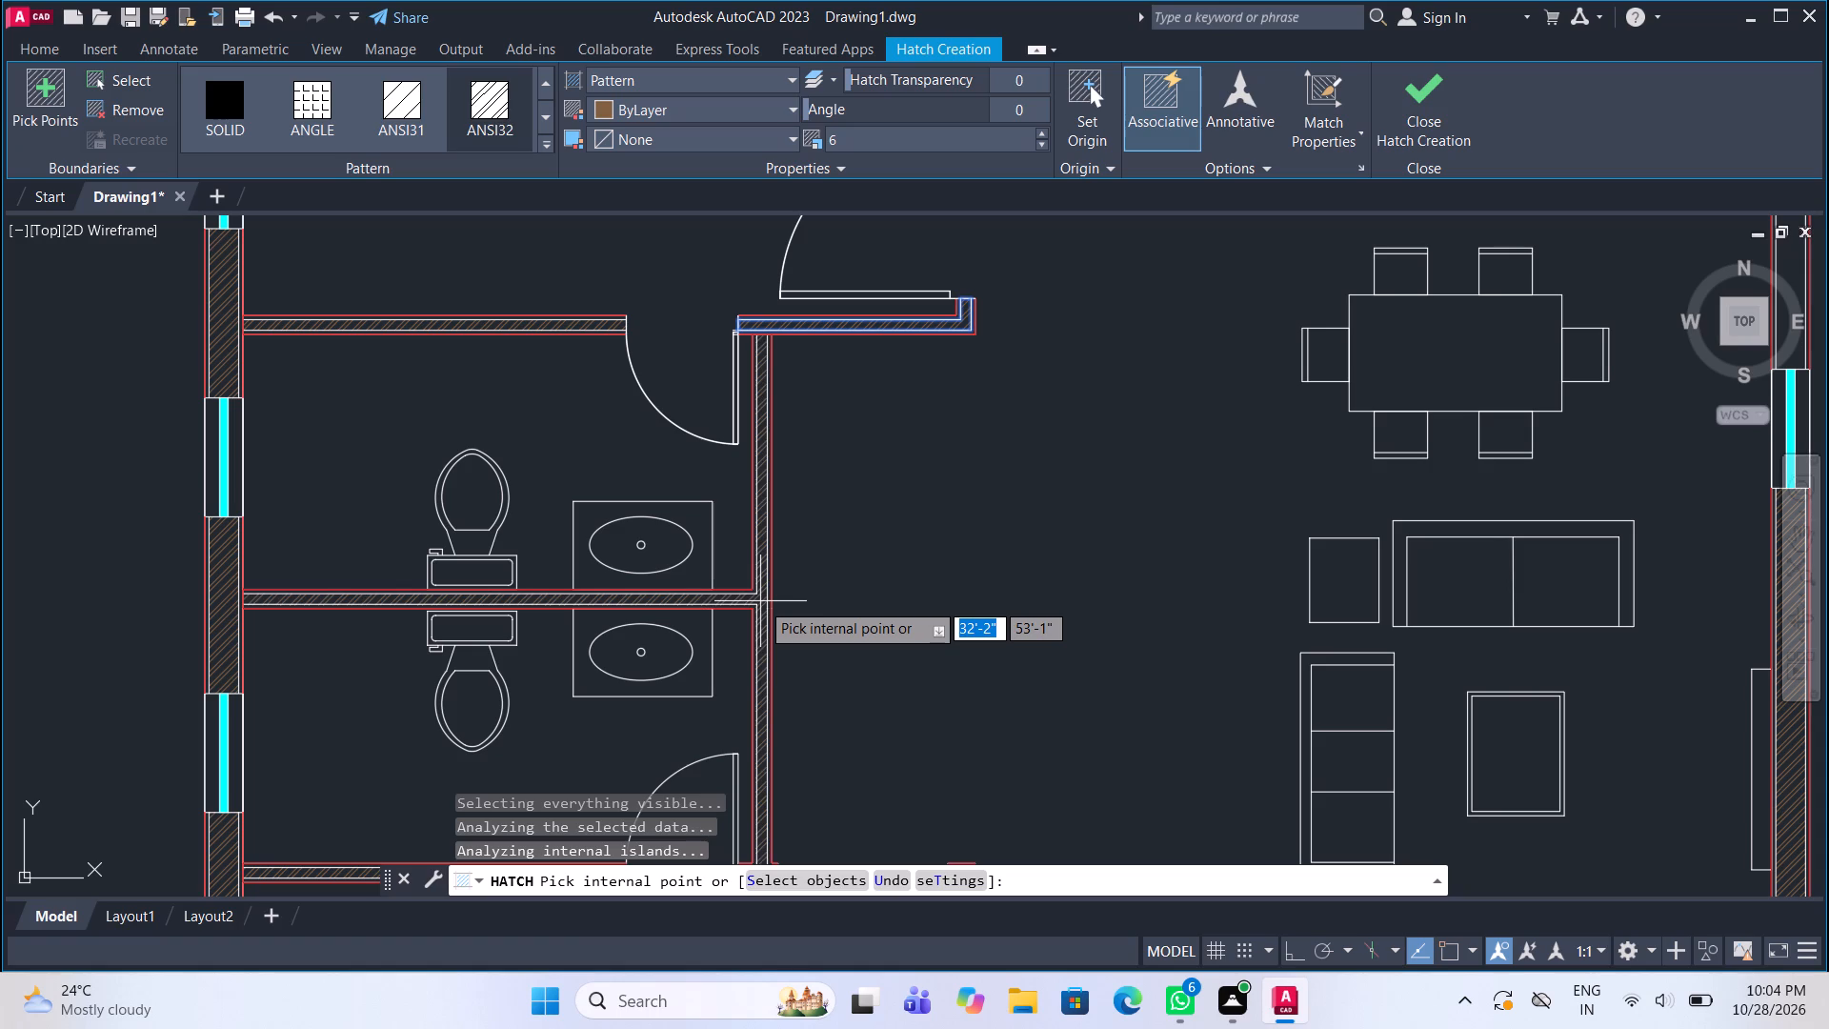
{"action": "left_click", "coordinate": [760, 601]}
{"action": "scroll", "coordinate": [765, 539], "scroll_direction": "down", "scroll_amount": 3}
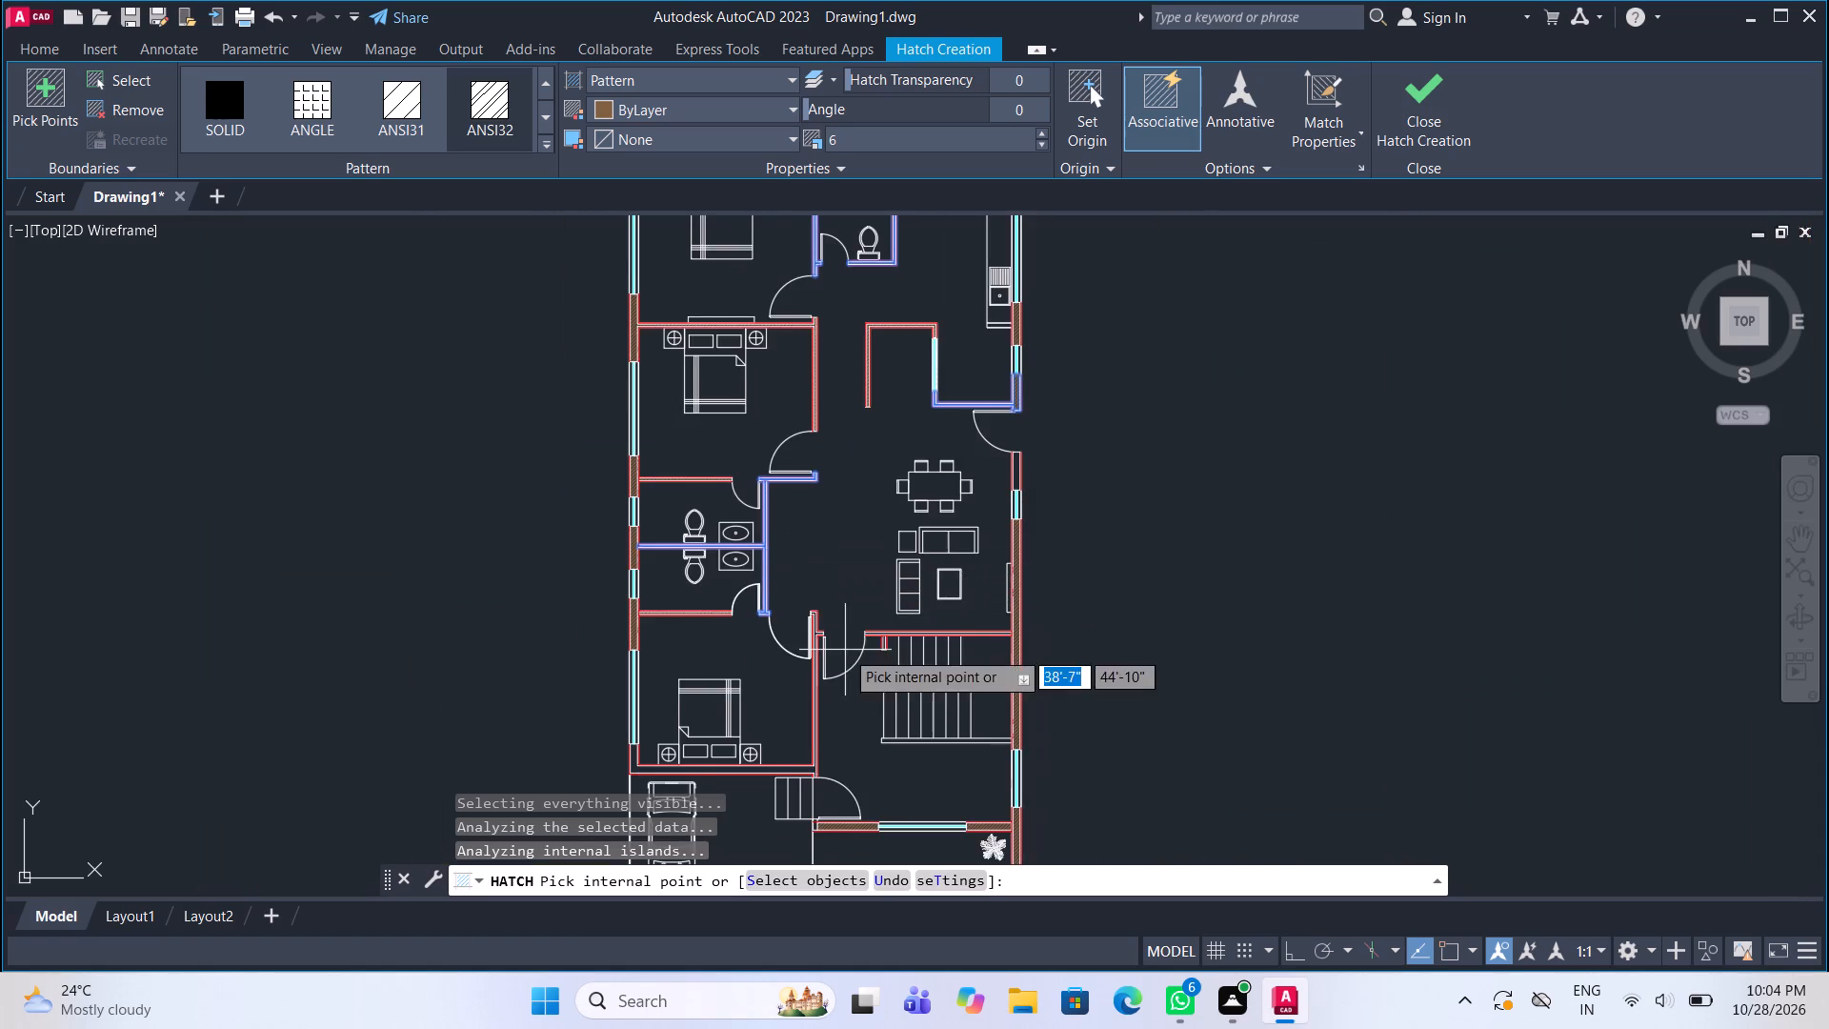
{"action": "middle_click_drag", "start_coordinate": [845, 650], "coordinate": [837, 506]}
{"action": "scroll", "coordinate": [777, 656], "scroll_direction": "up", "scroll_amount": 2}
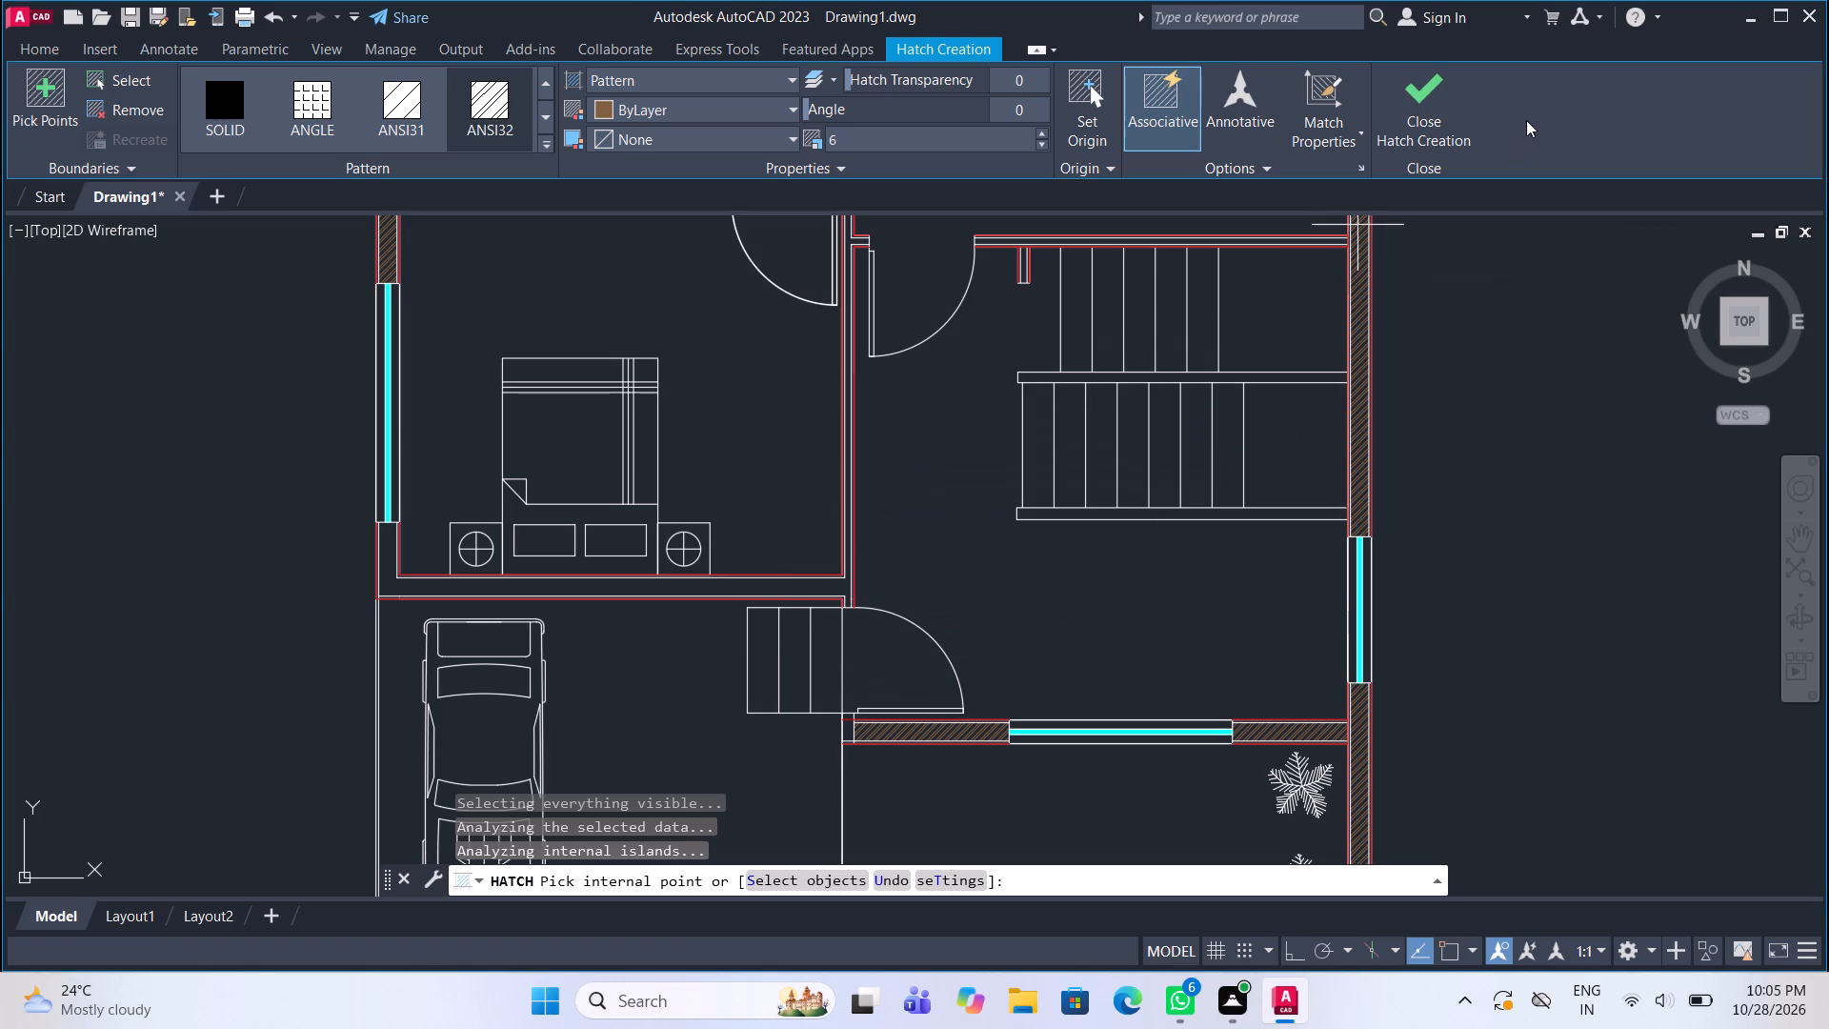
{"action": "left_click", "coordinate": [1419, 113]}
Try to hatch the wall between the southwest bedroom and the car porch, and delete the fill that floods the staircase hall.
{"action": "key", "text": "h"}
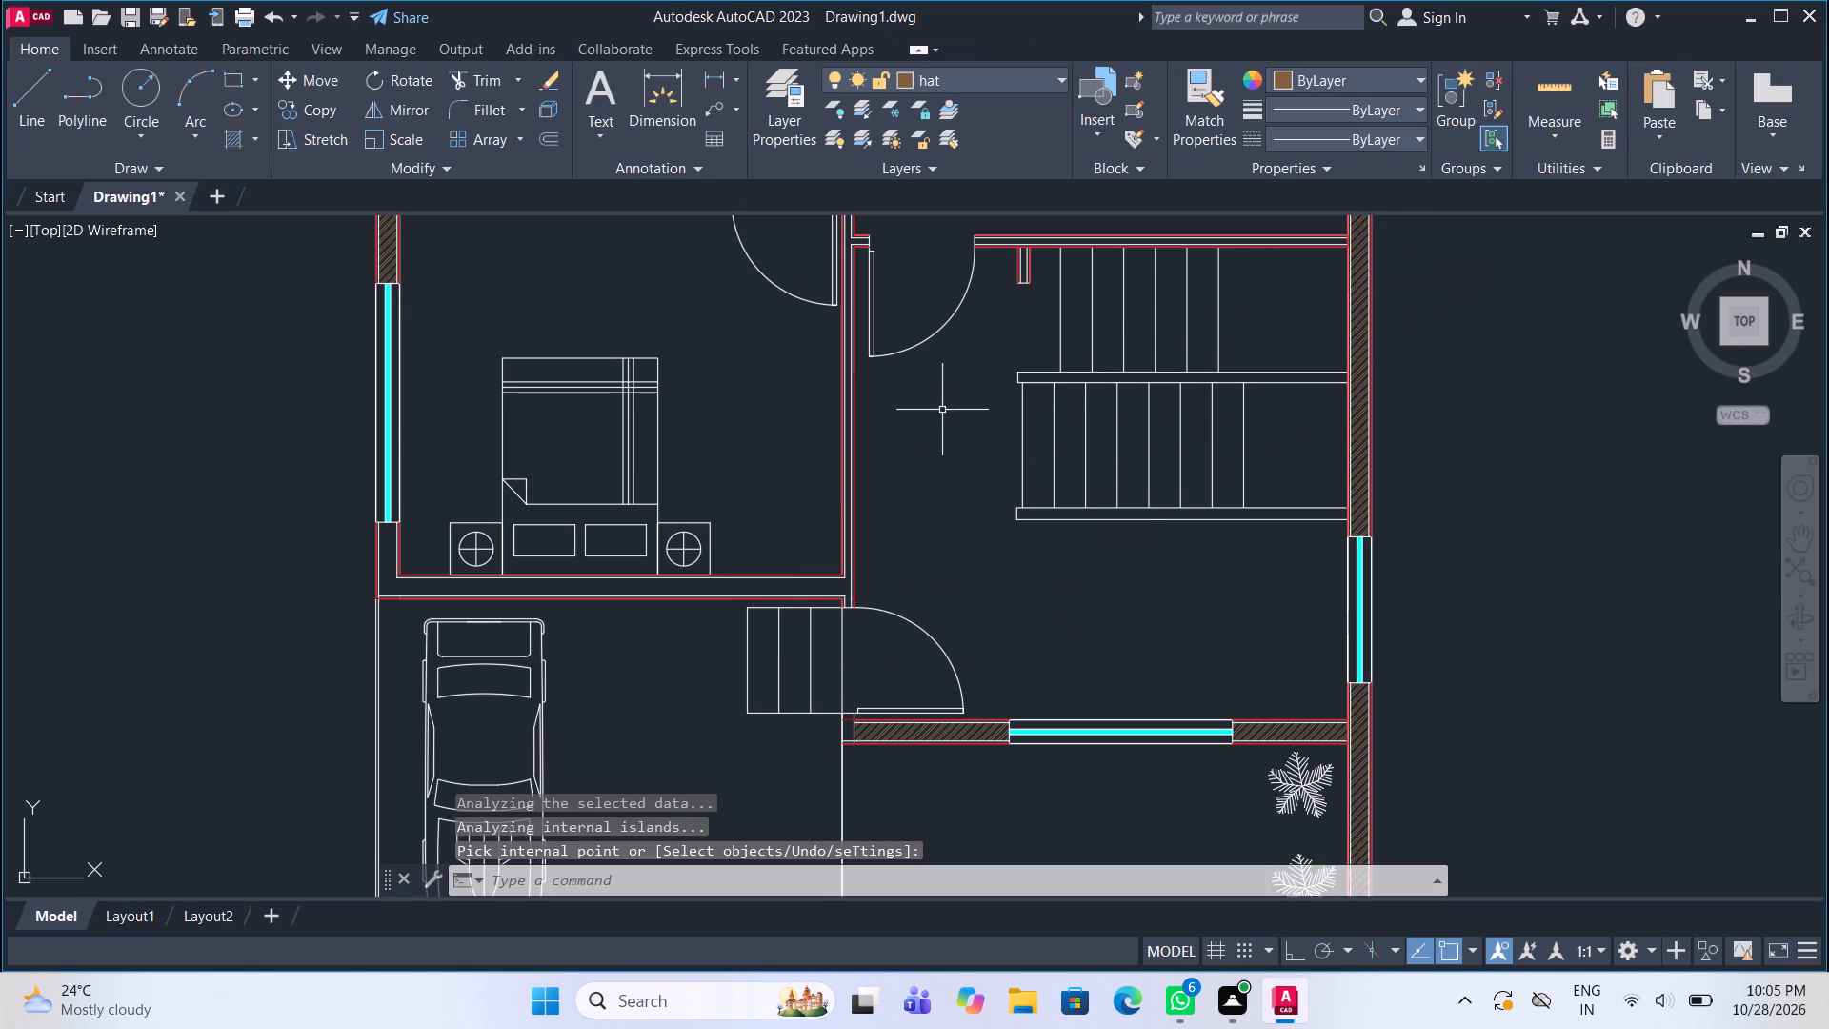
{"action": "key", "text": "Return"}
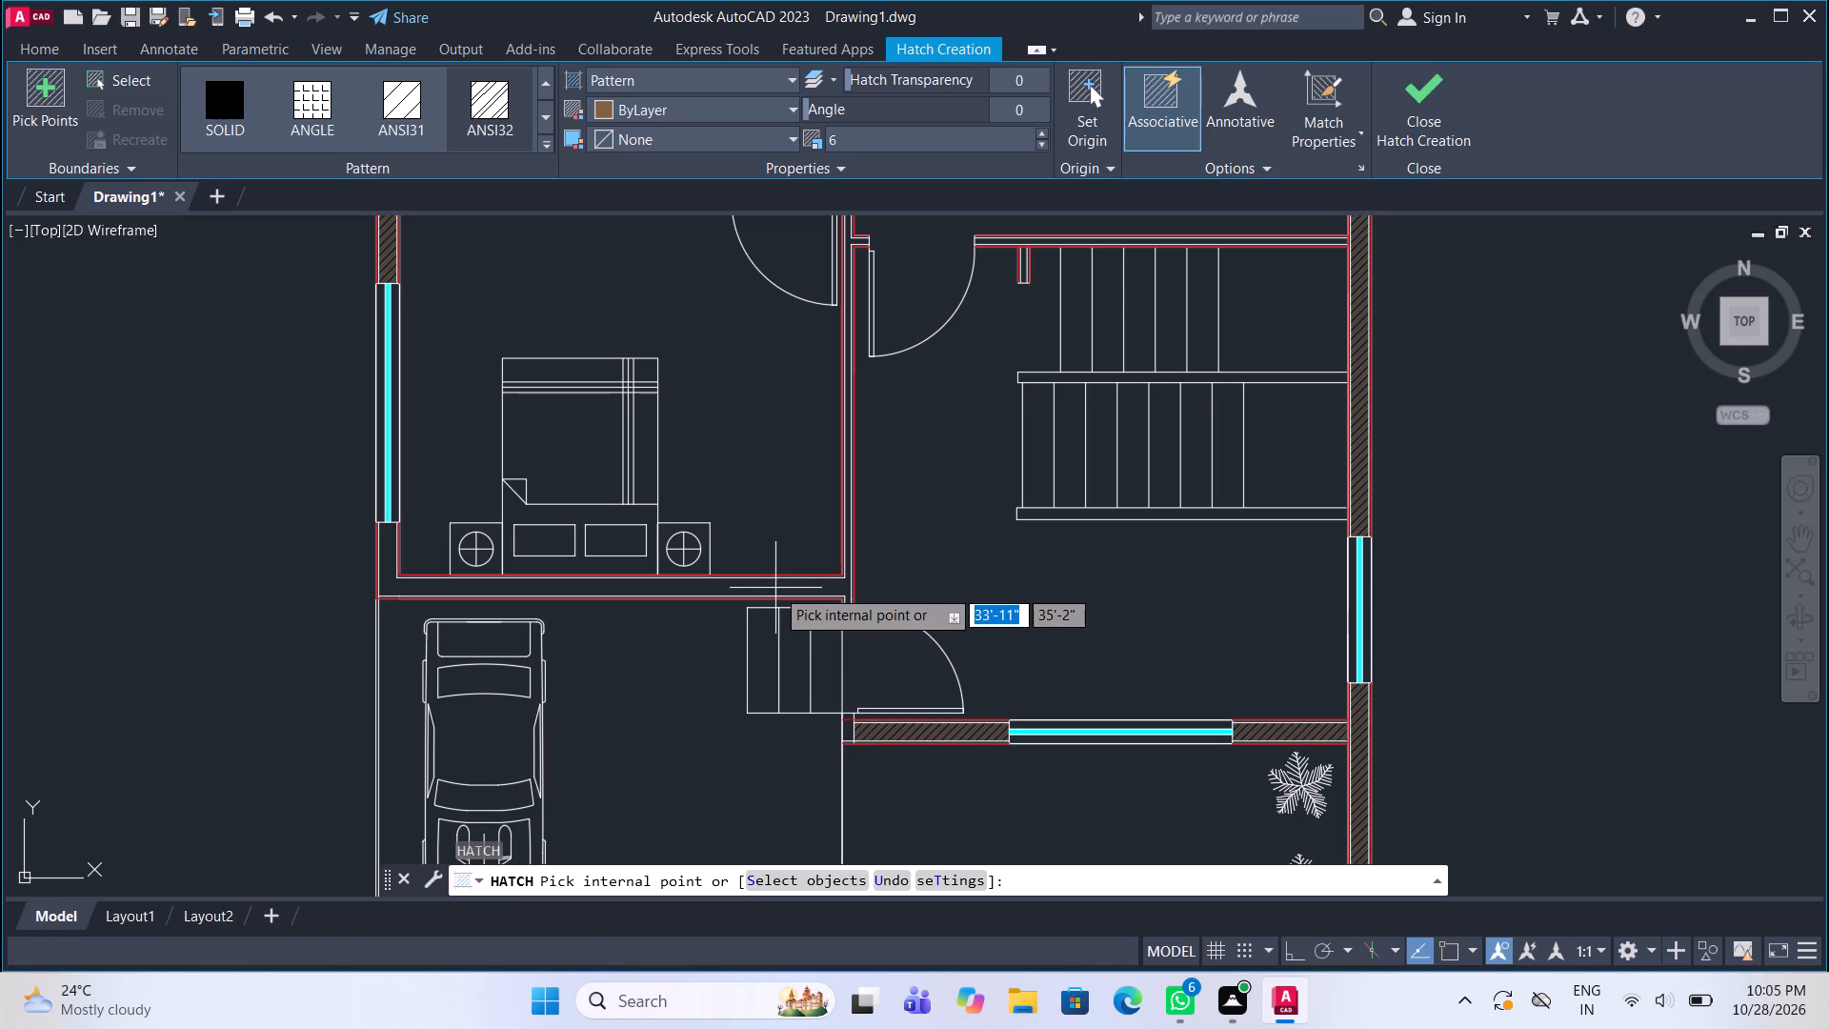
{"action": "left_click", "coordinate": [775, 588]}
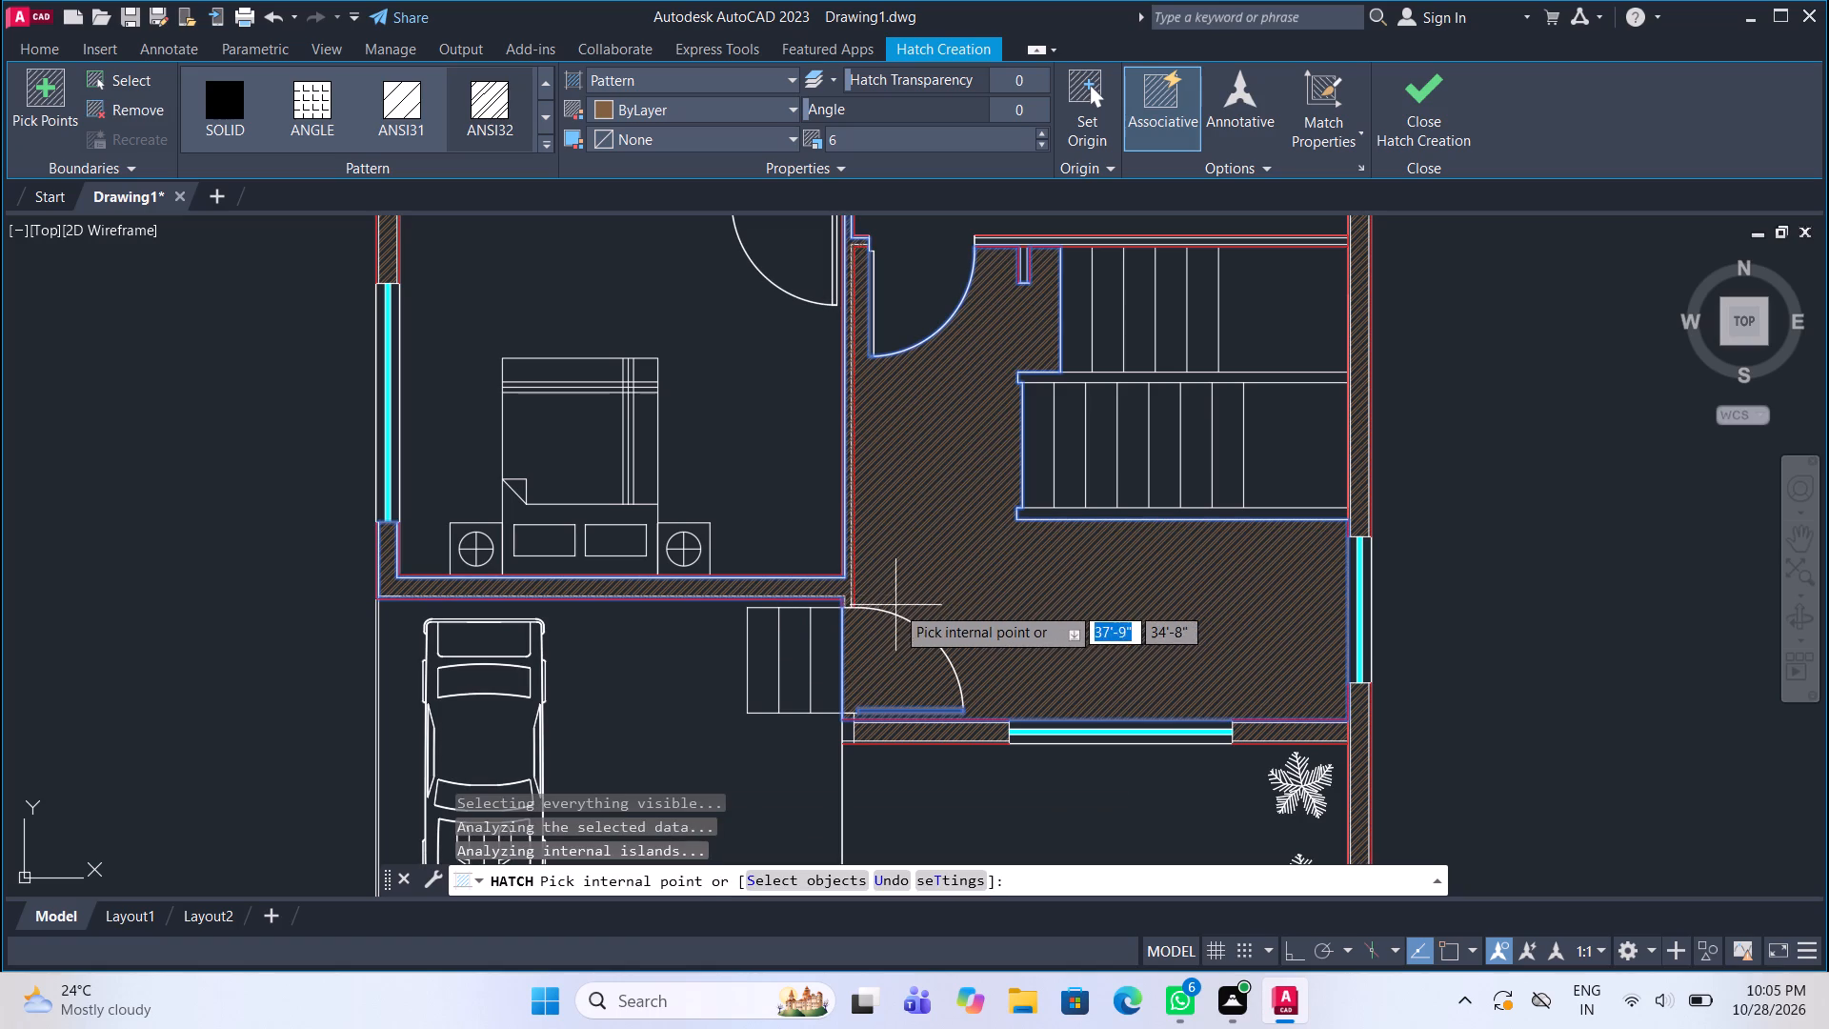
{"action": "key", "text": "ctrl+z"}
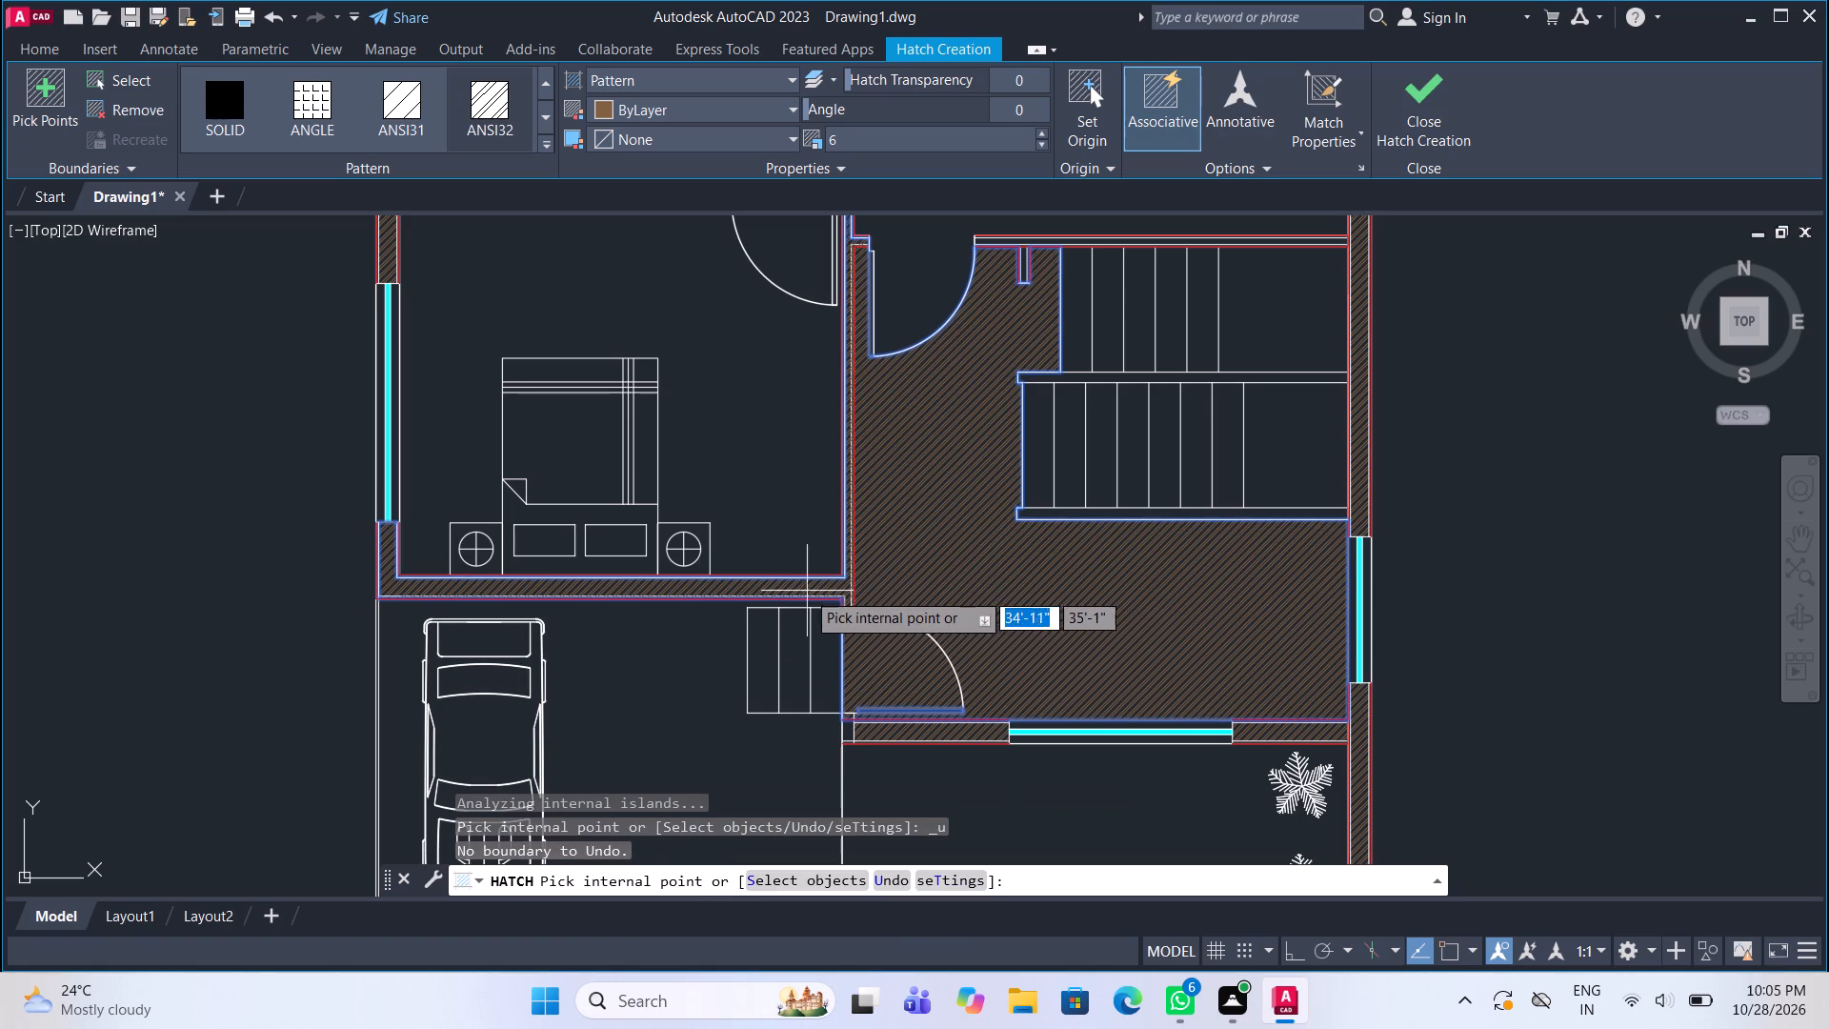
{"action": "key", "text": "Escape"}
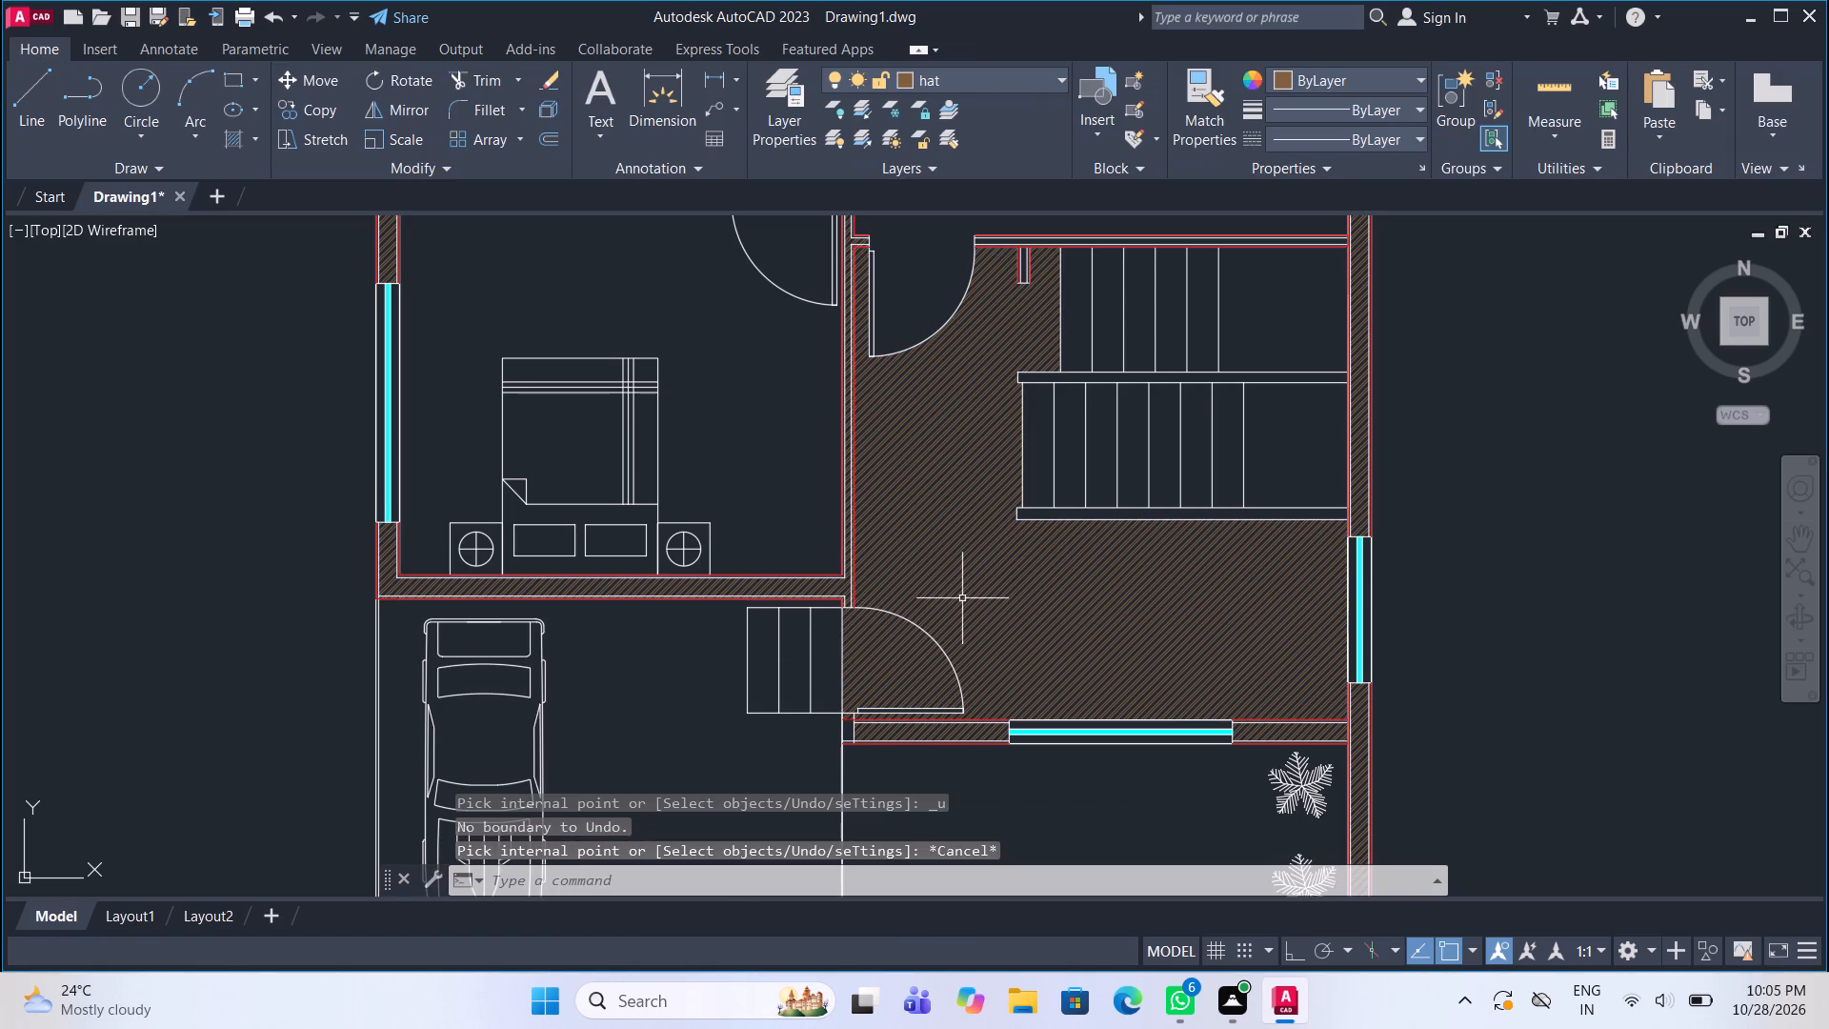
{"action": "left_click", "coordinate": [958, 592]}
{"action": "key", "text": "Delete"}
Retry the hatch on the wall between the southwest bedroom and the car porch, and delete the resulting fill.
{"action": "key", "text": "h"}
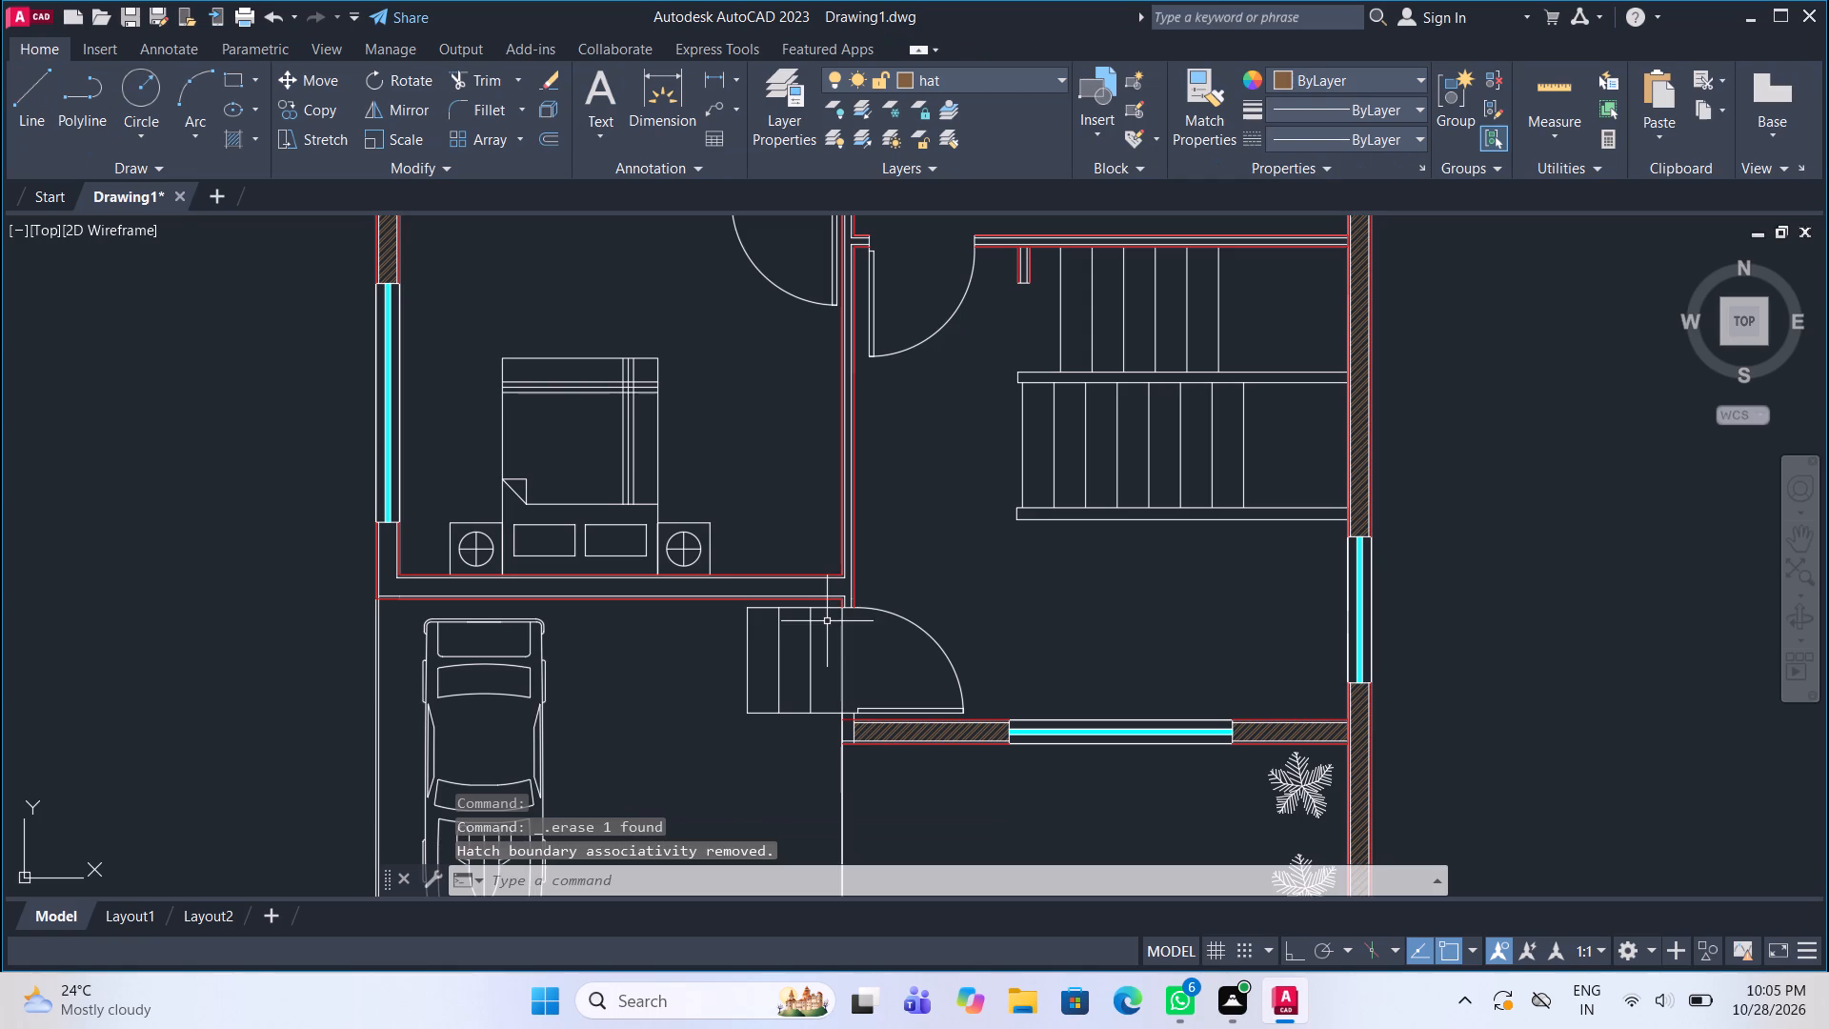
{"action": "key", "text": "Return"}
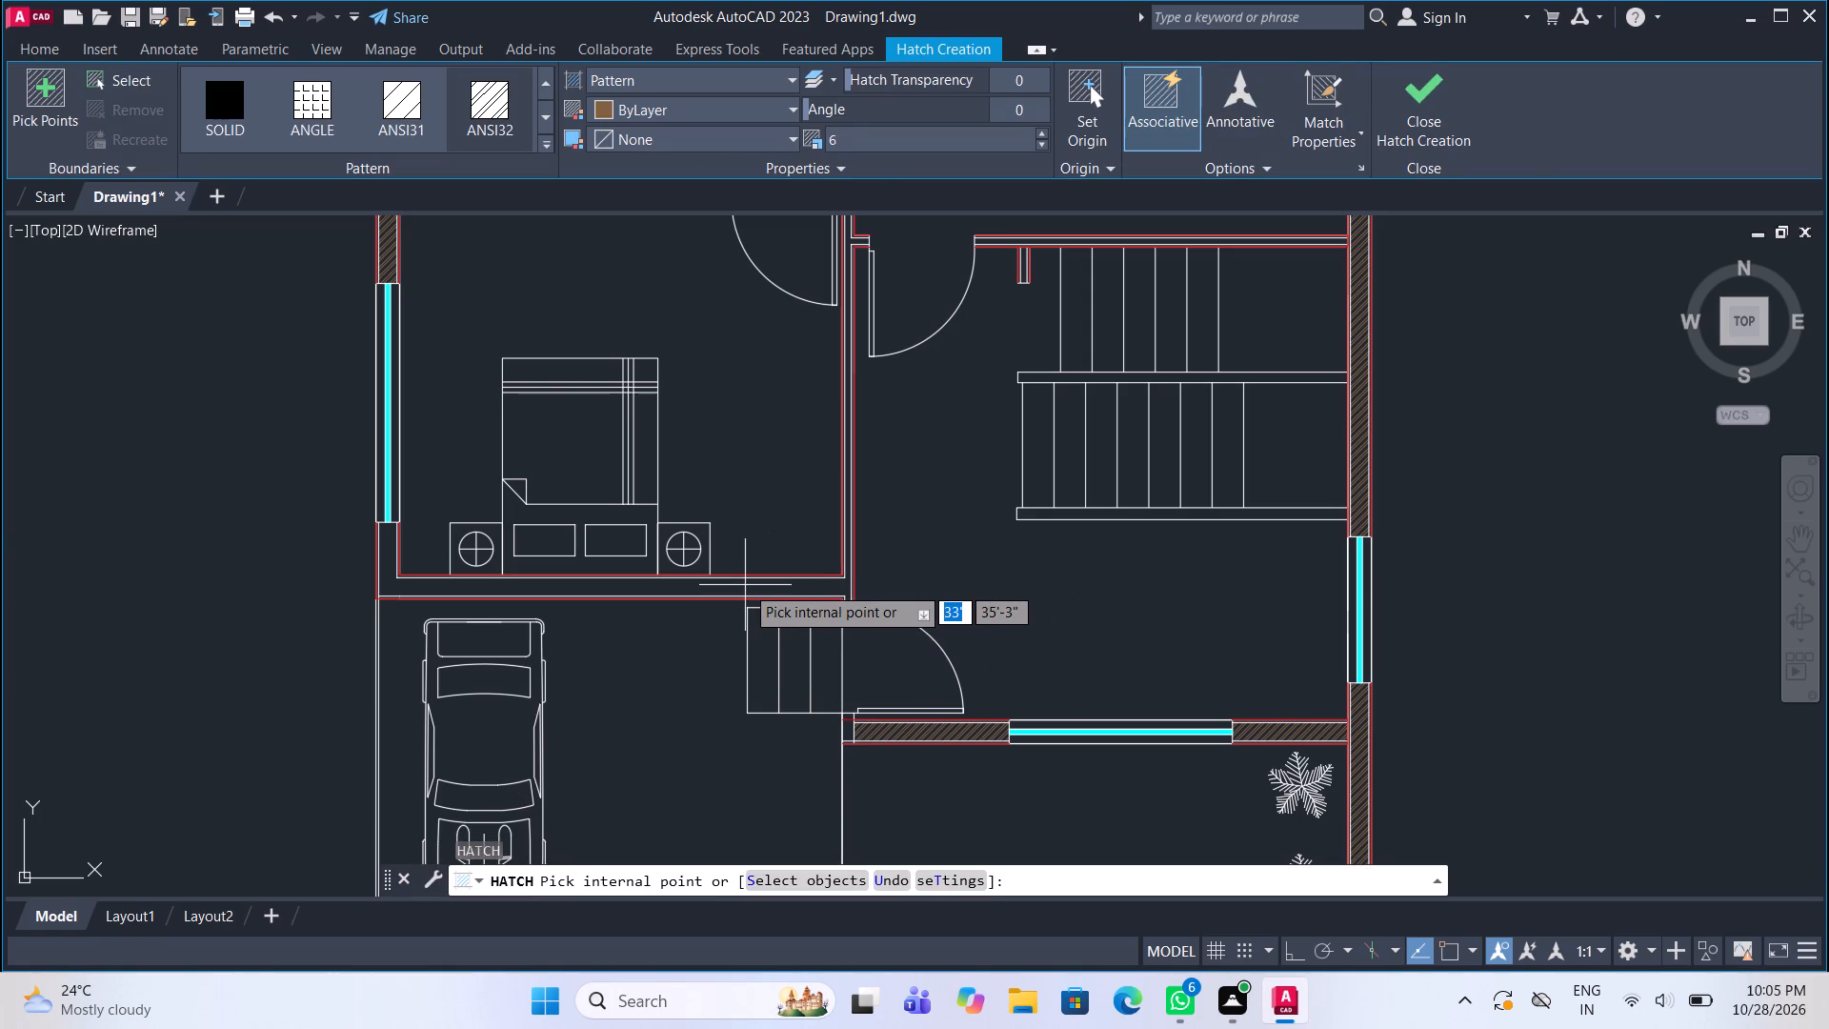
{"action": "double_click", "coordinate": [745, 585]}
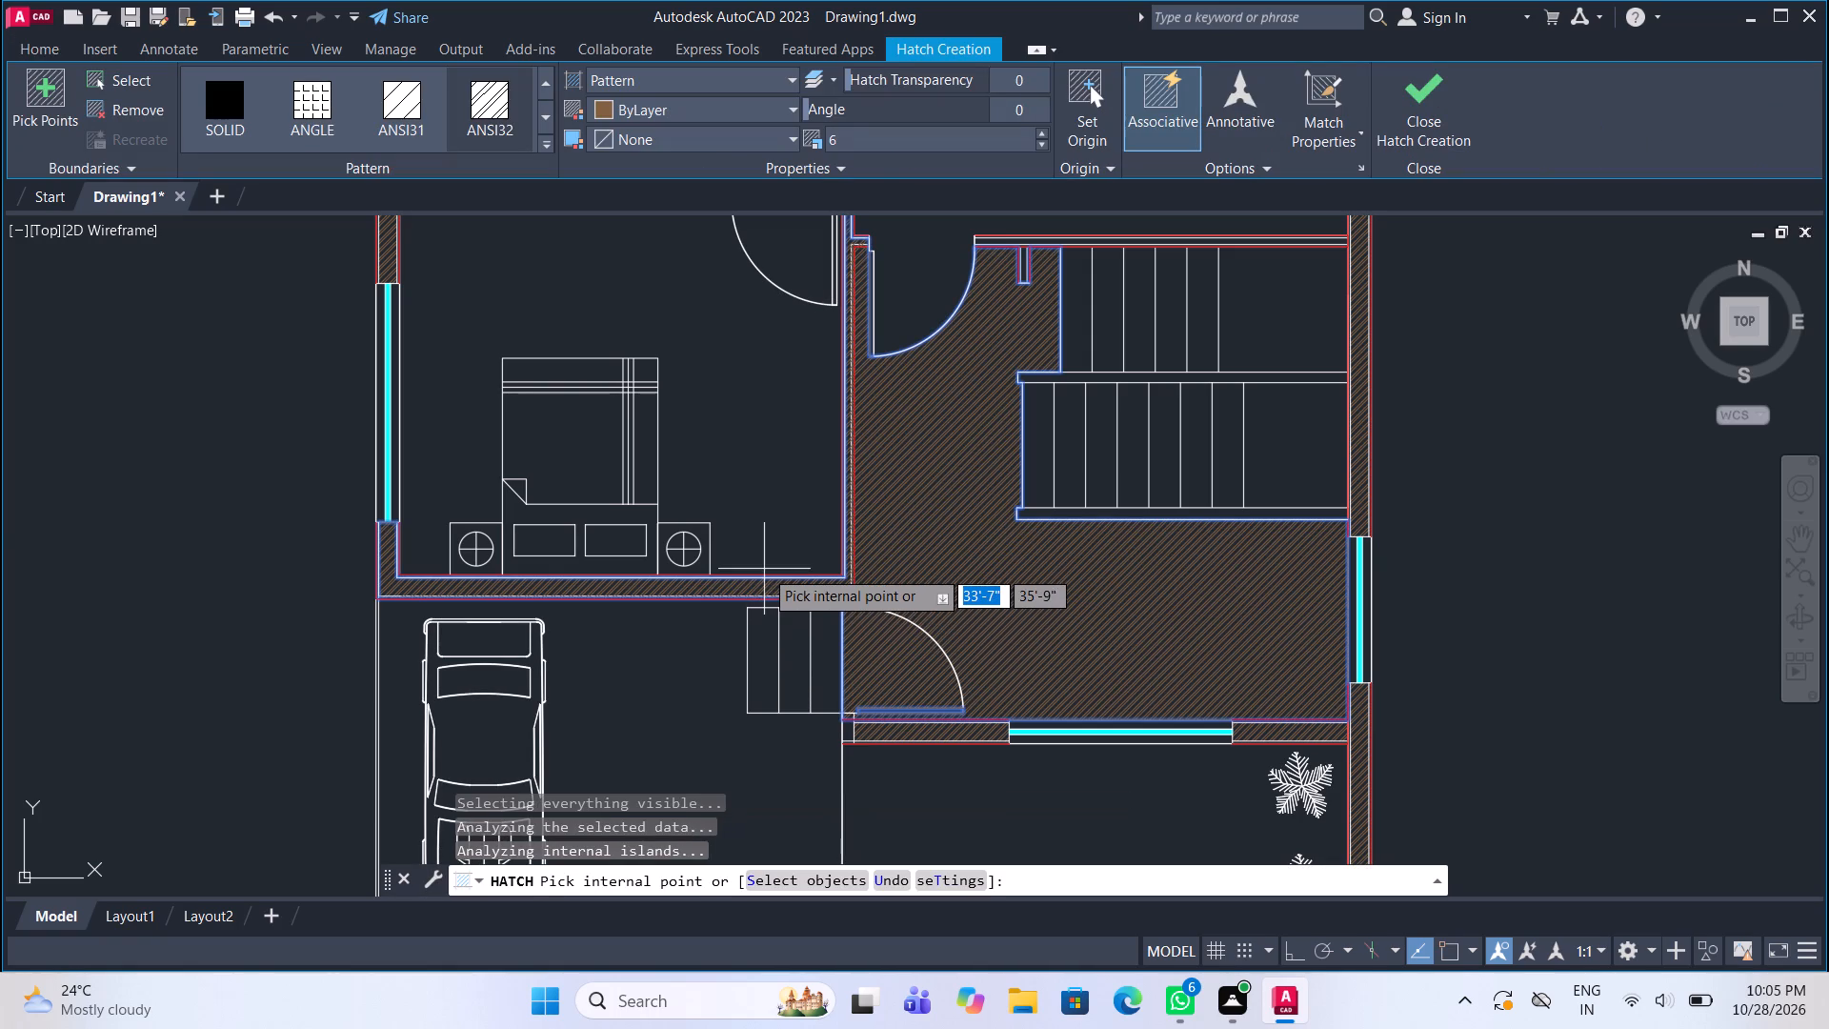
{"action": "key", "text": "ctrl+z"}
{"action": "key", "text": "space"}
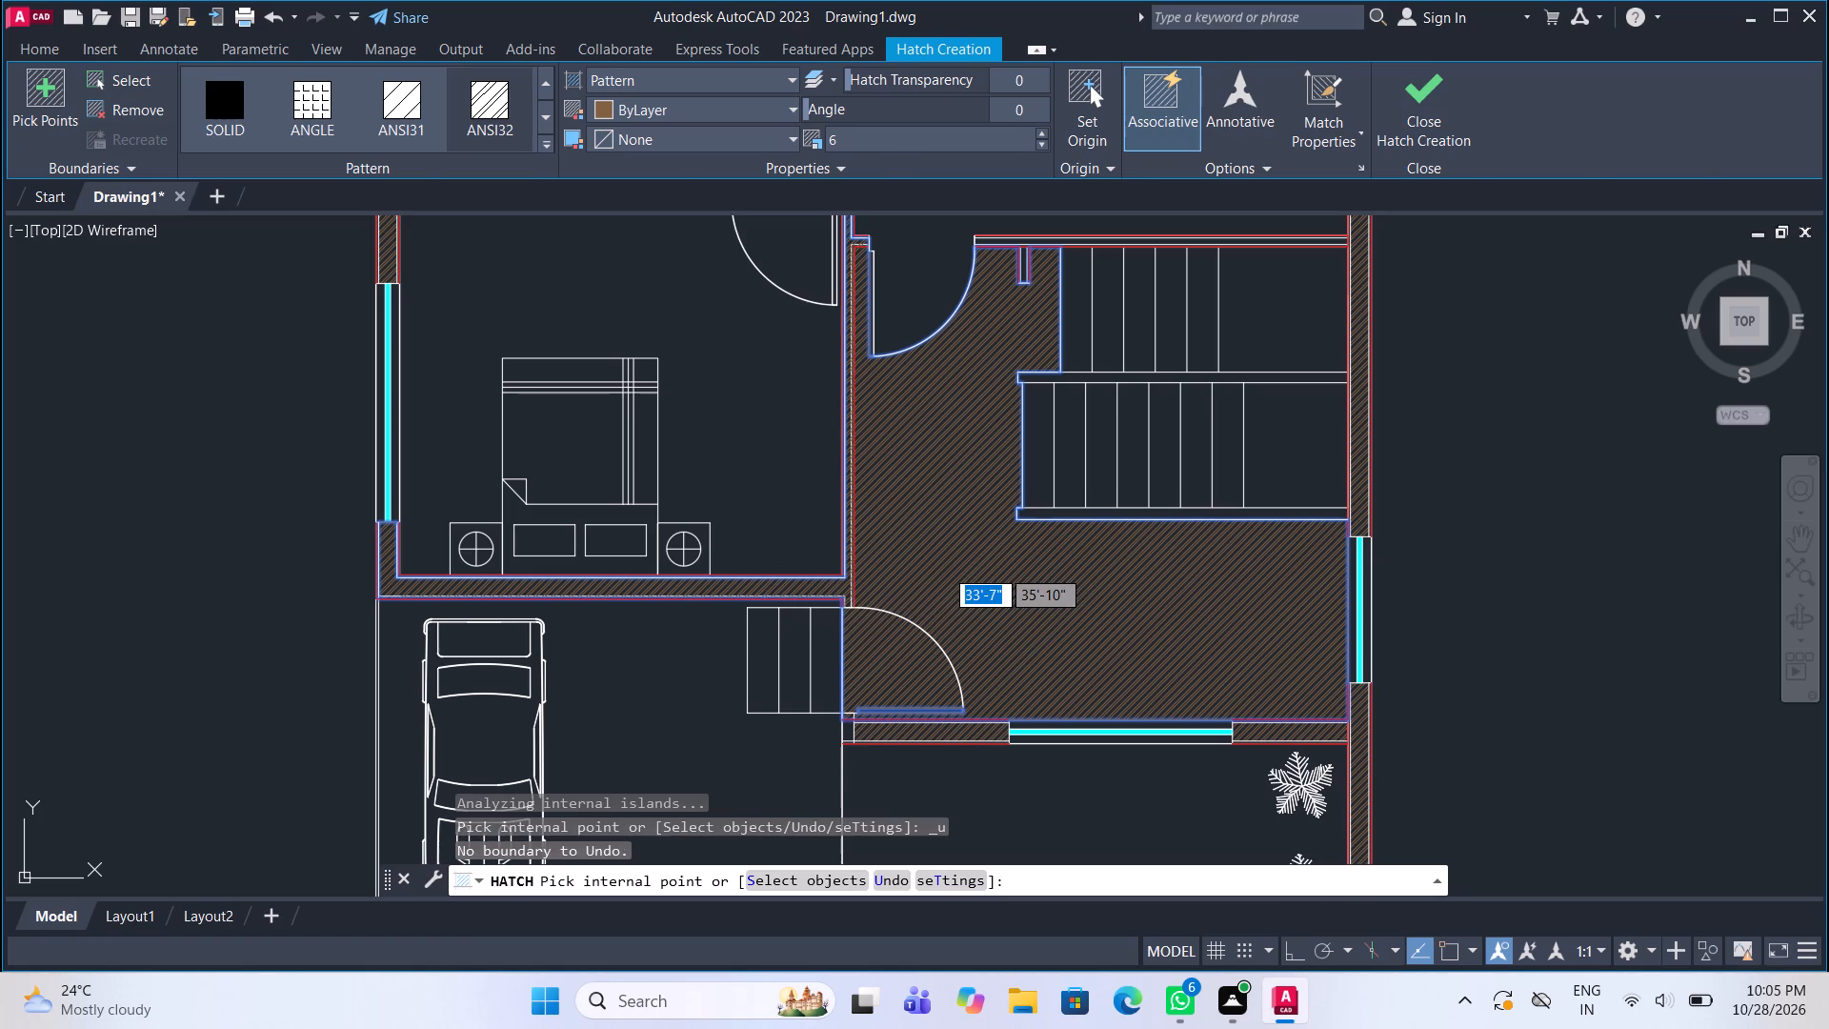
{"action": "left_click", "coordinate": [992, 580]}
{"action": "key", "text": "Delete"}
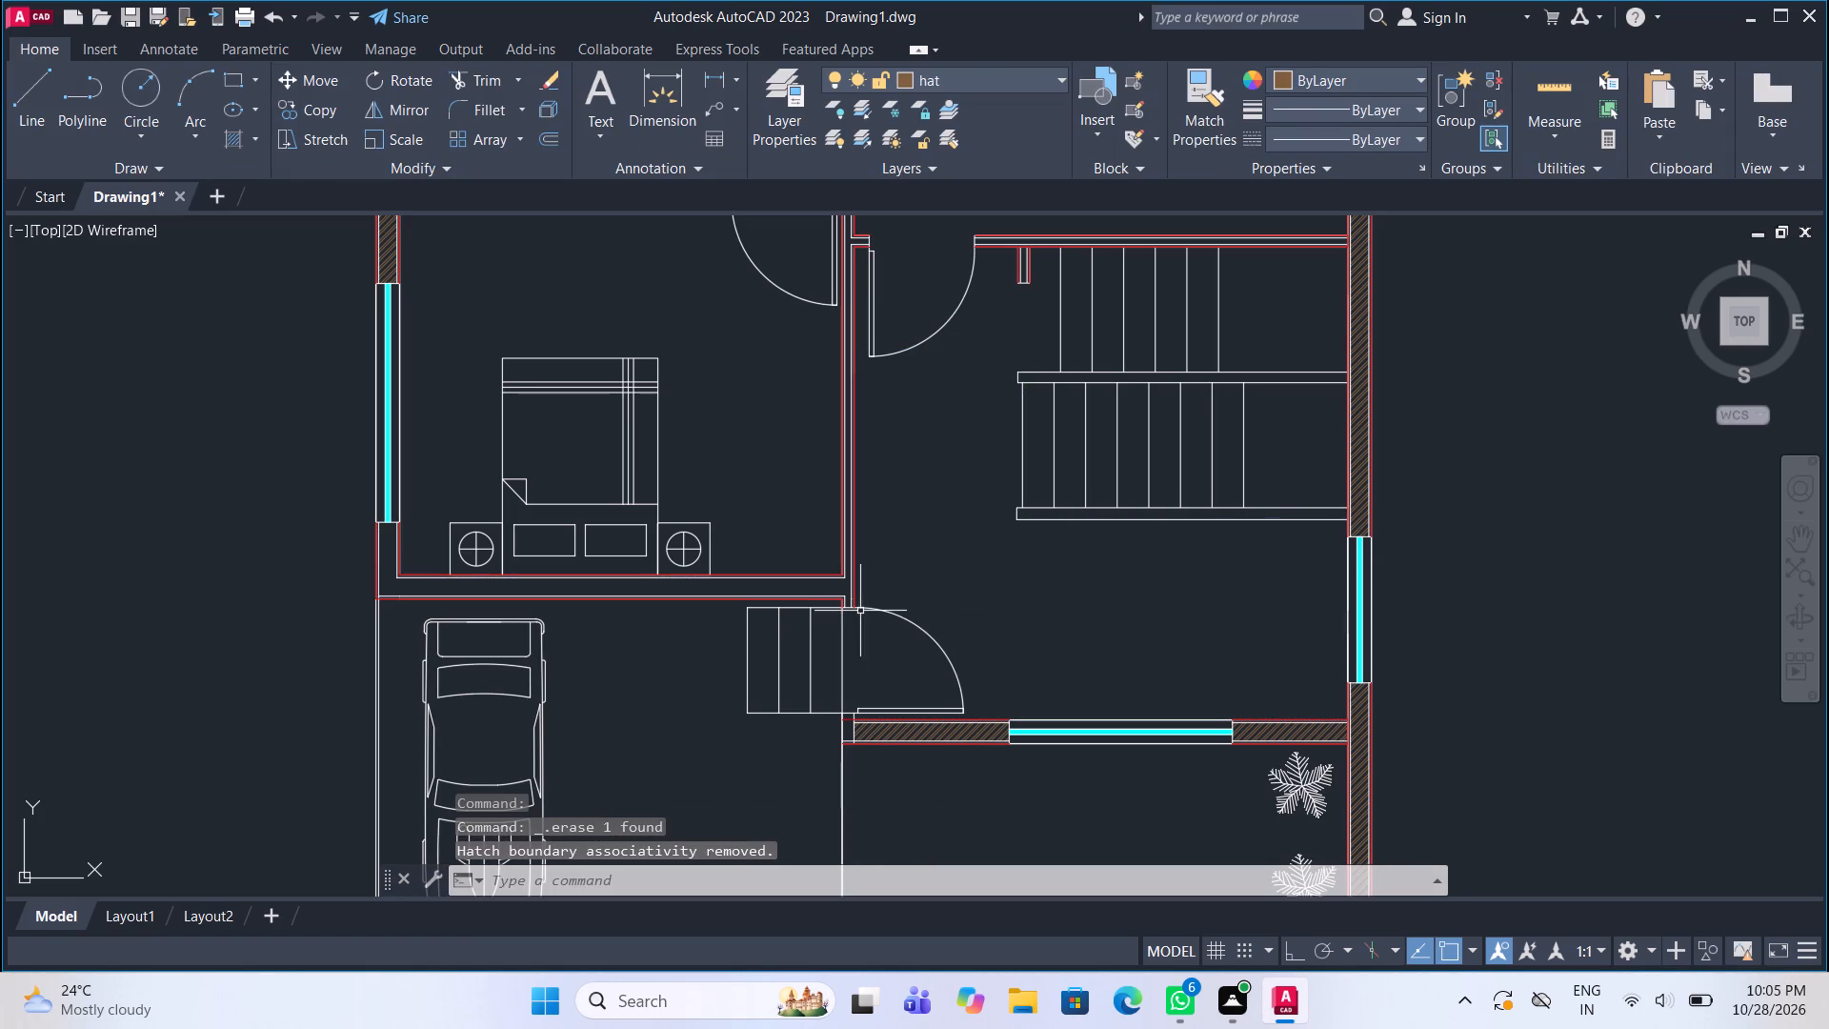
Start a new hatch and try to fill the wall between the southwest bedroom and the staircase hall.
{"action": "middle_click_drag", "start_coordinate": [859, 610], "coordinate": [912, 597]}
{"action": "scroll", "coordinate": [912, 597], "scroll_direction": "up", "scroll_amount": 2}
{"action": "scroll", "coordinate": [912, 597], "scroll_direction": "down", "scroll_amount": 3}
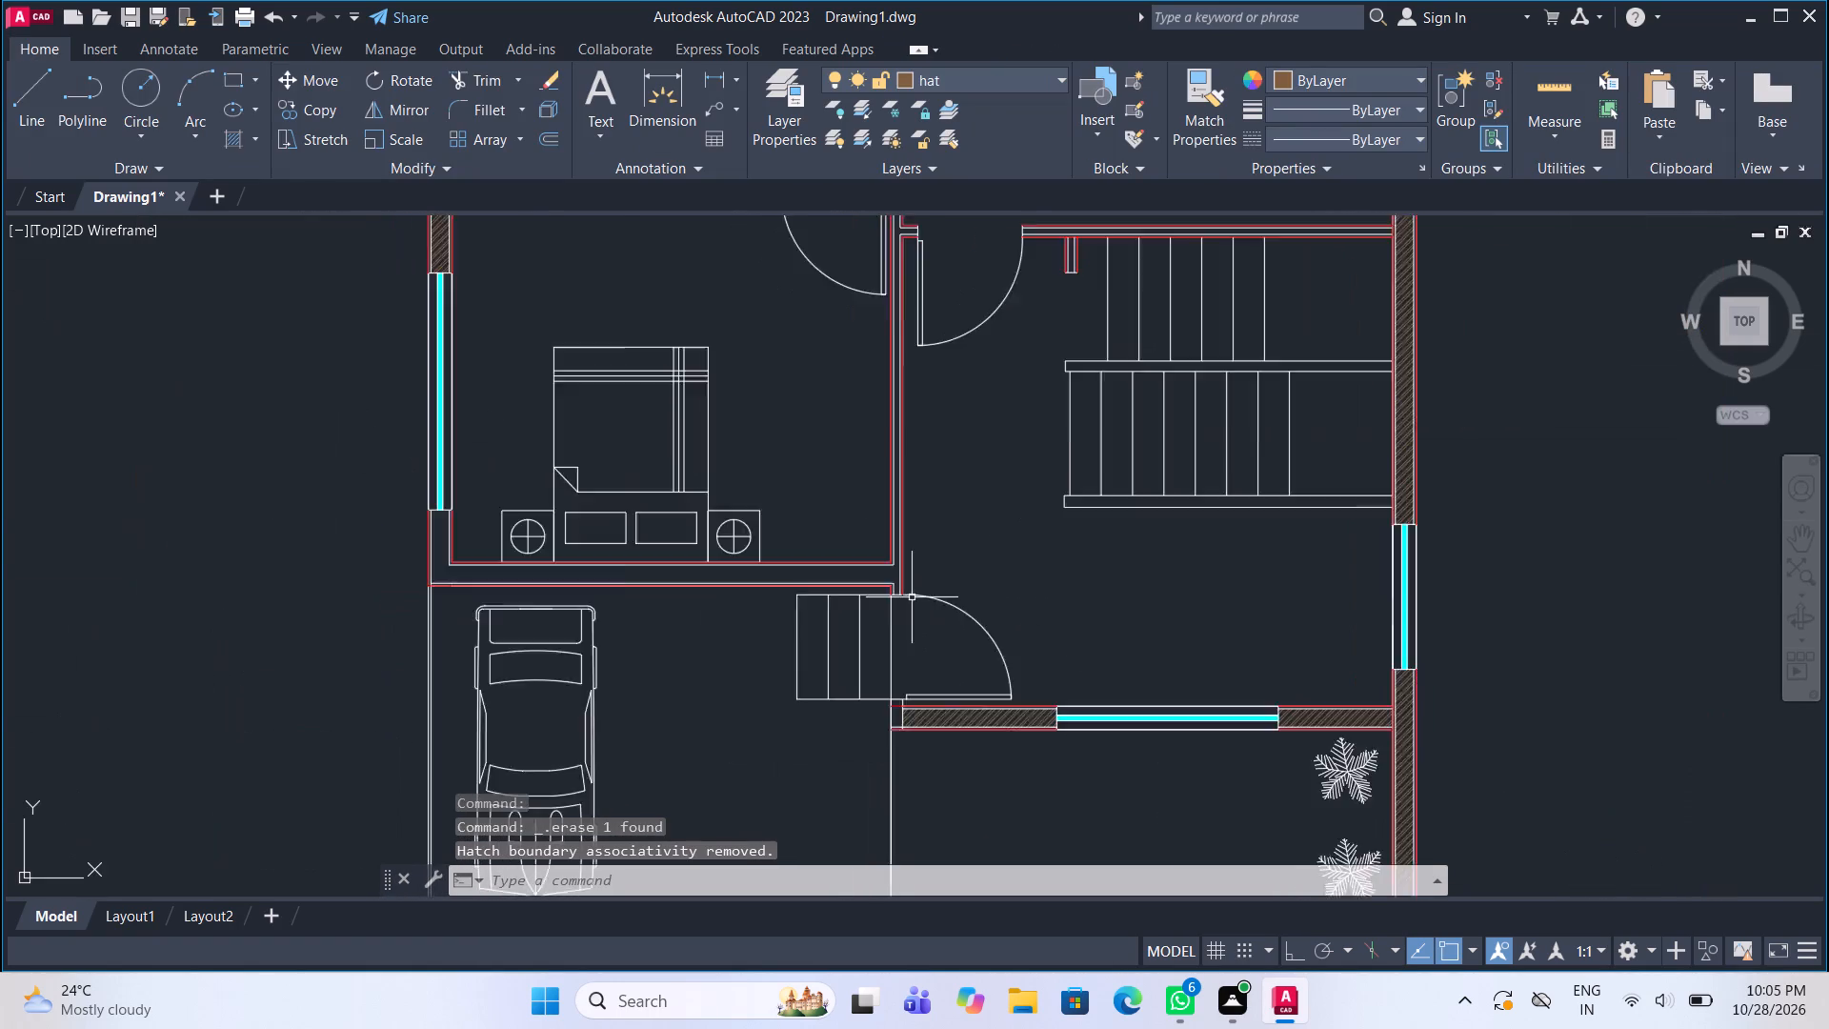
{"action": "scroll", "coordinate": [628, 596], "scroll_direction": "up", "scroll_amount": 3}
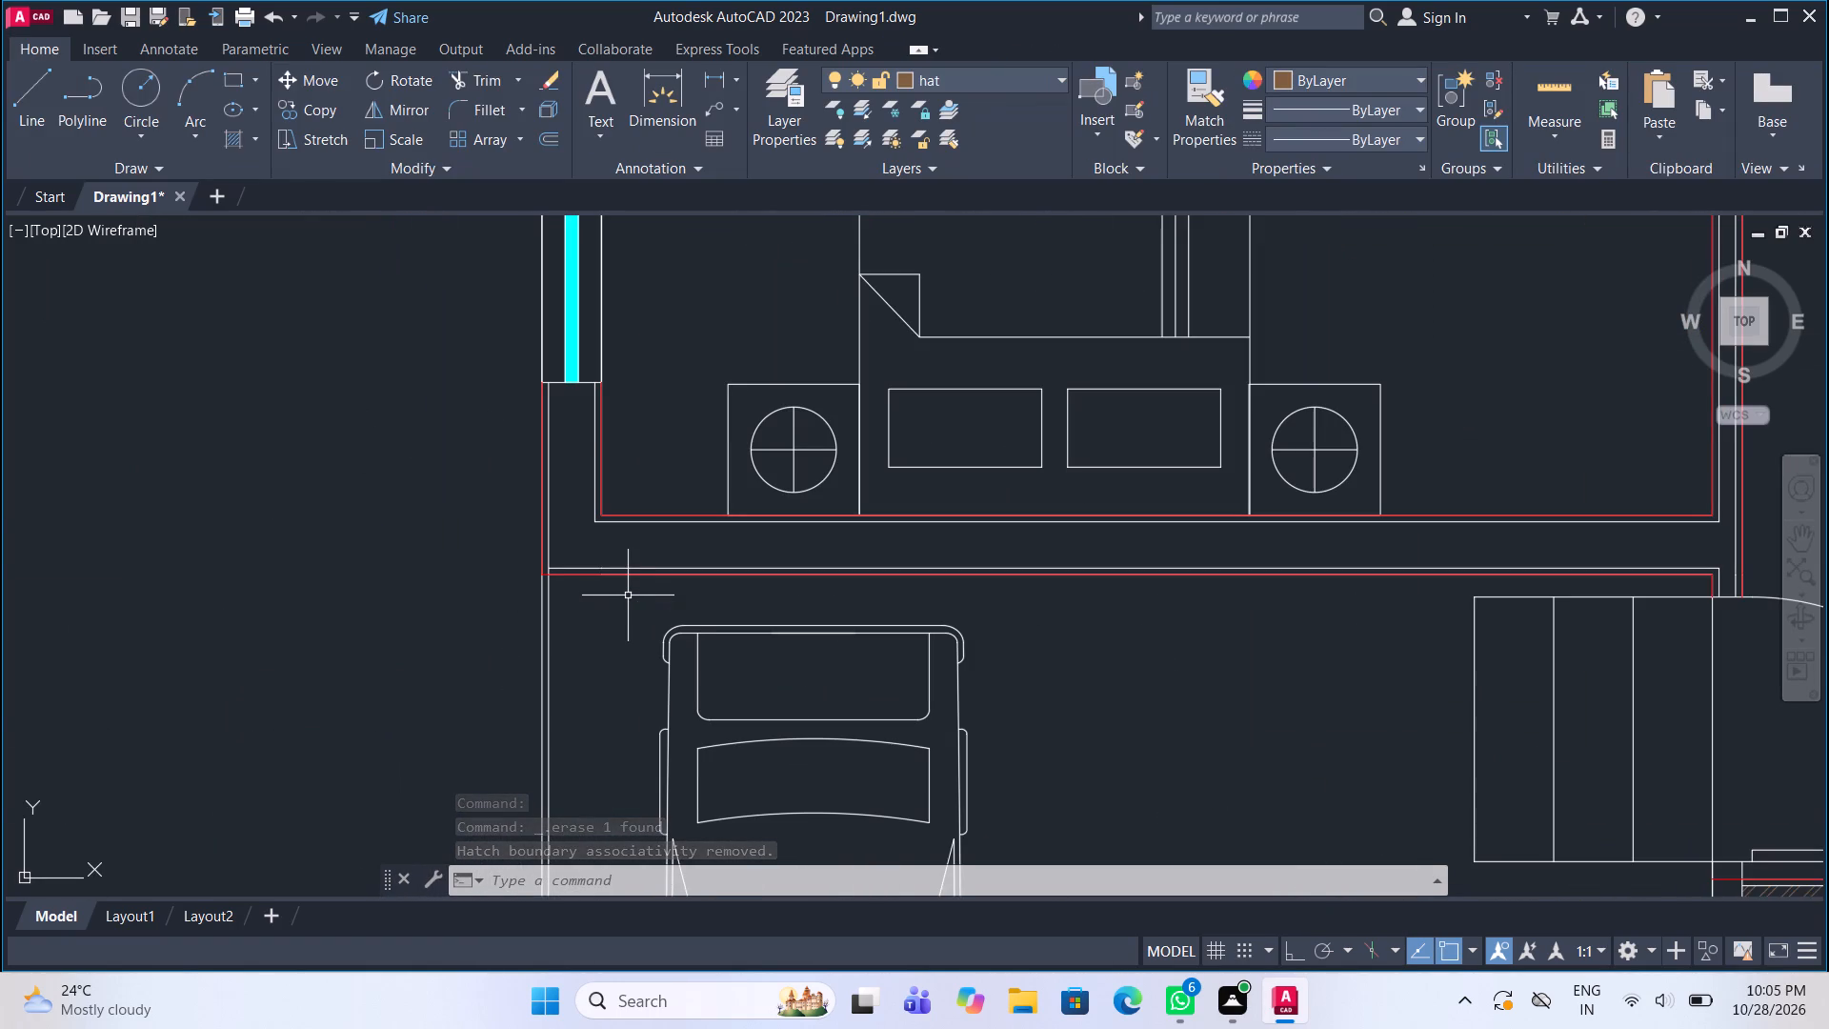
{"action": "key", "text": "h"}
{"action": "key", "text": "Return"}
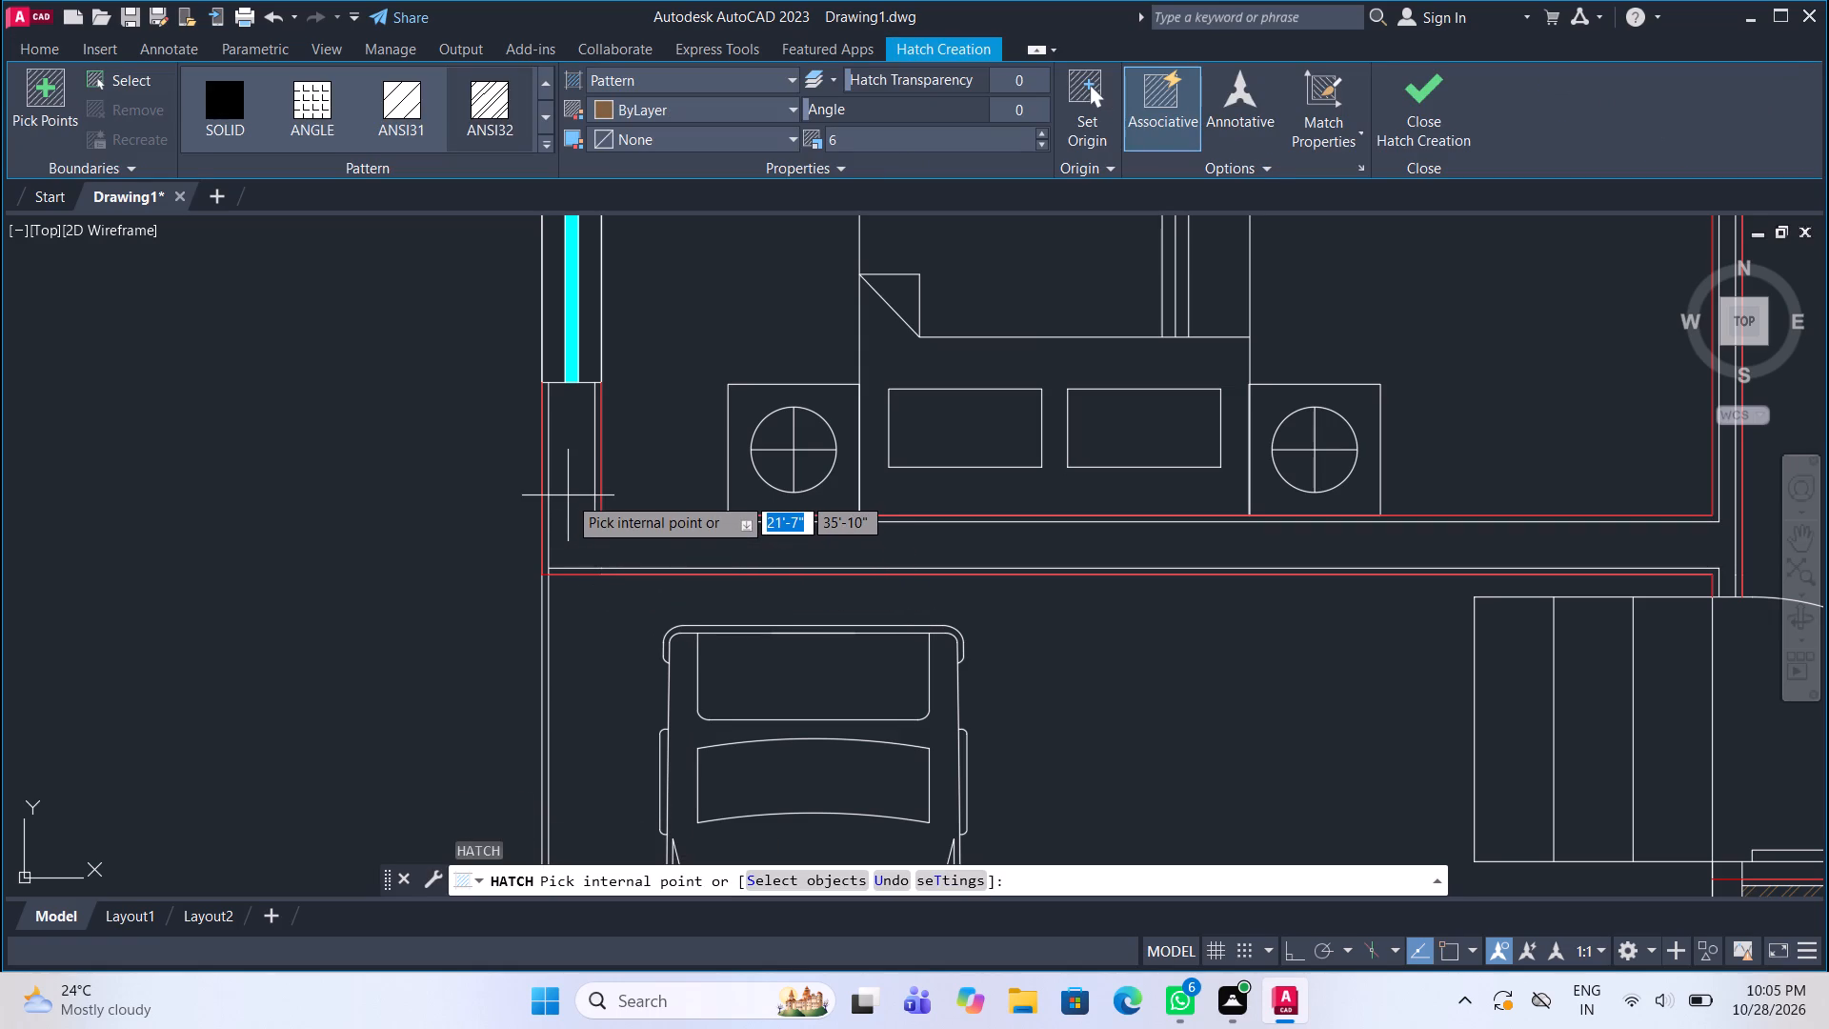
{"action": "scroll", "coordinate": [568, 495], "scroll_direction": "down", "scroll_amount": 1}
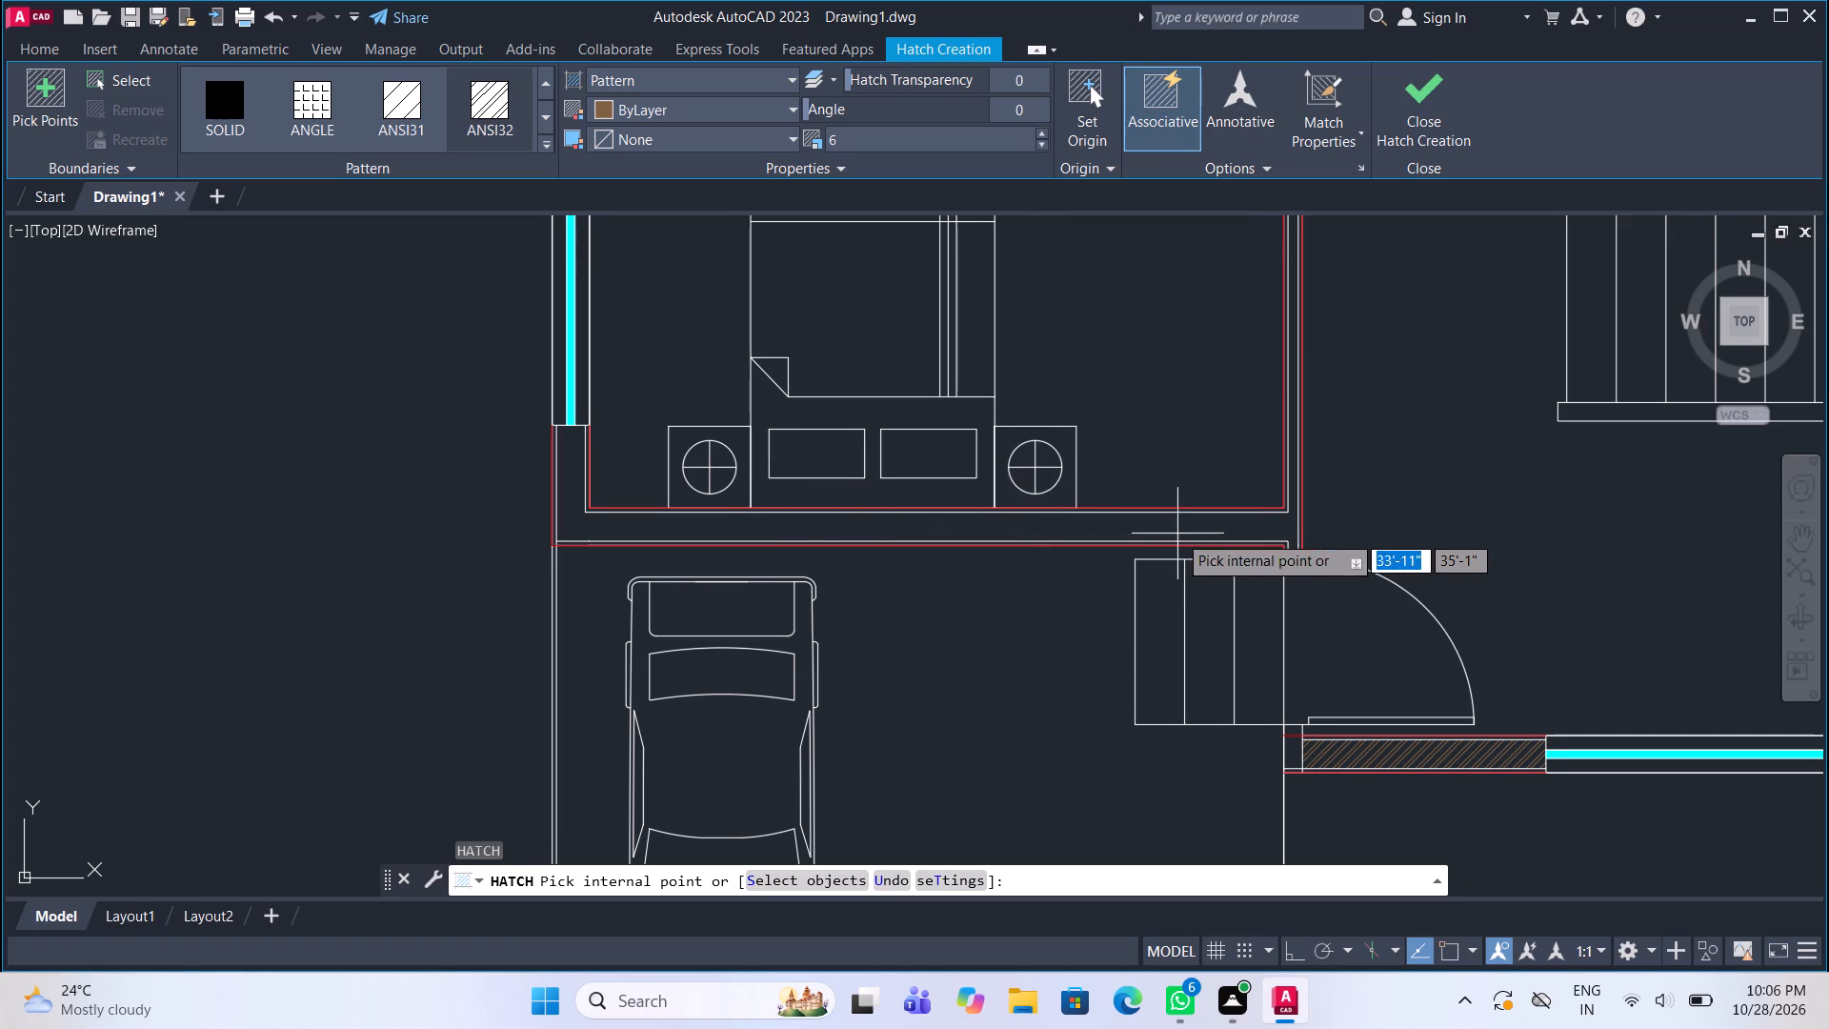
{"action": "middle_click_drag", "start_coordinate": [1172, 534], "coordinate": [828, 649]}
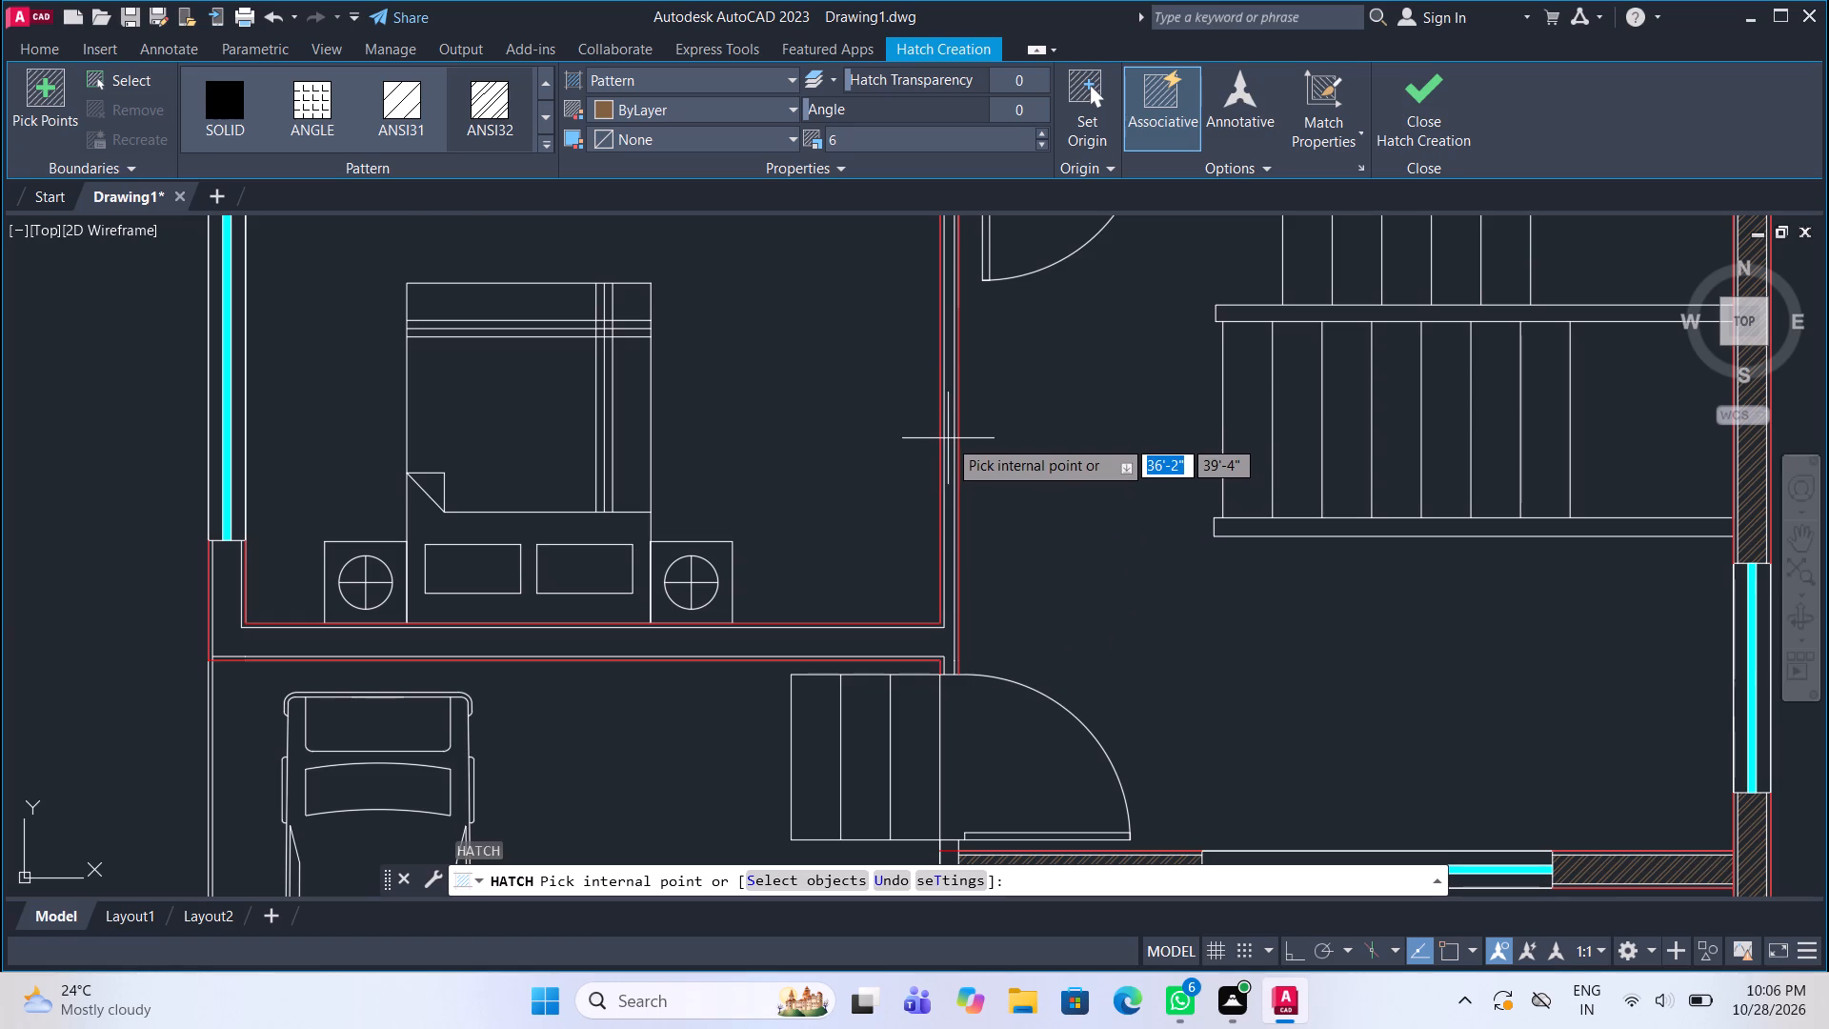
{"action": "scroll", "coordinate": [948, 438], "scroll_direction": "up", "scroll_amount": 2}
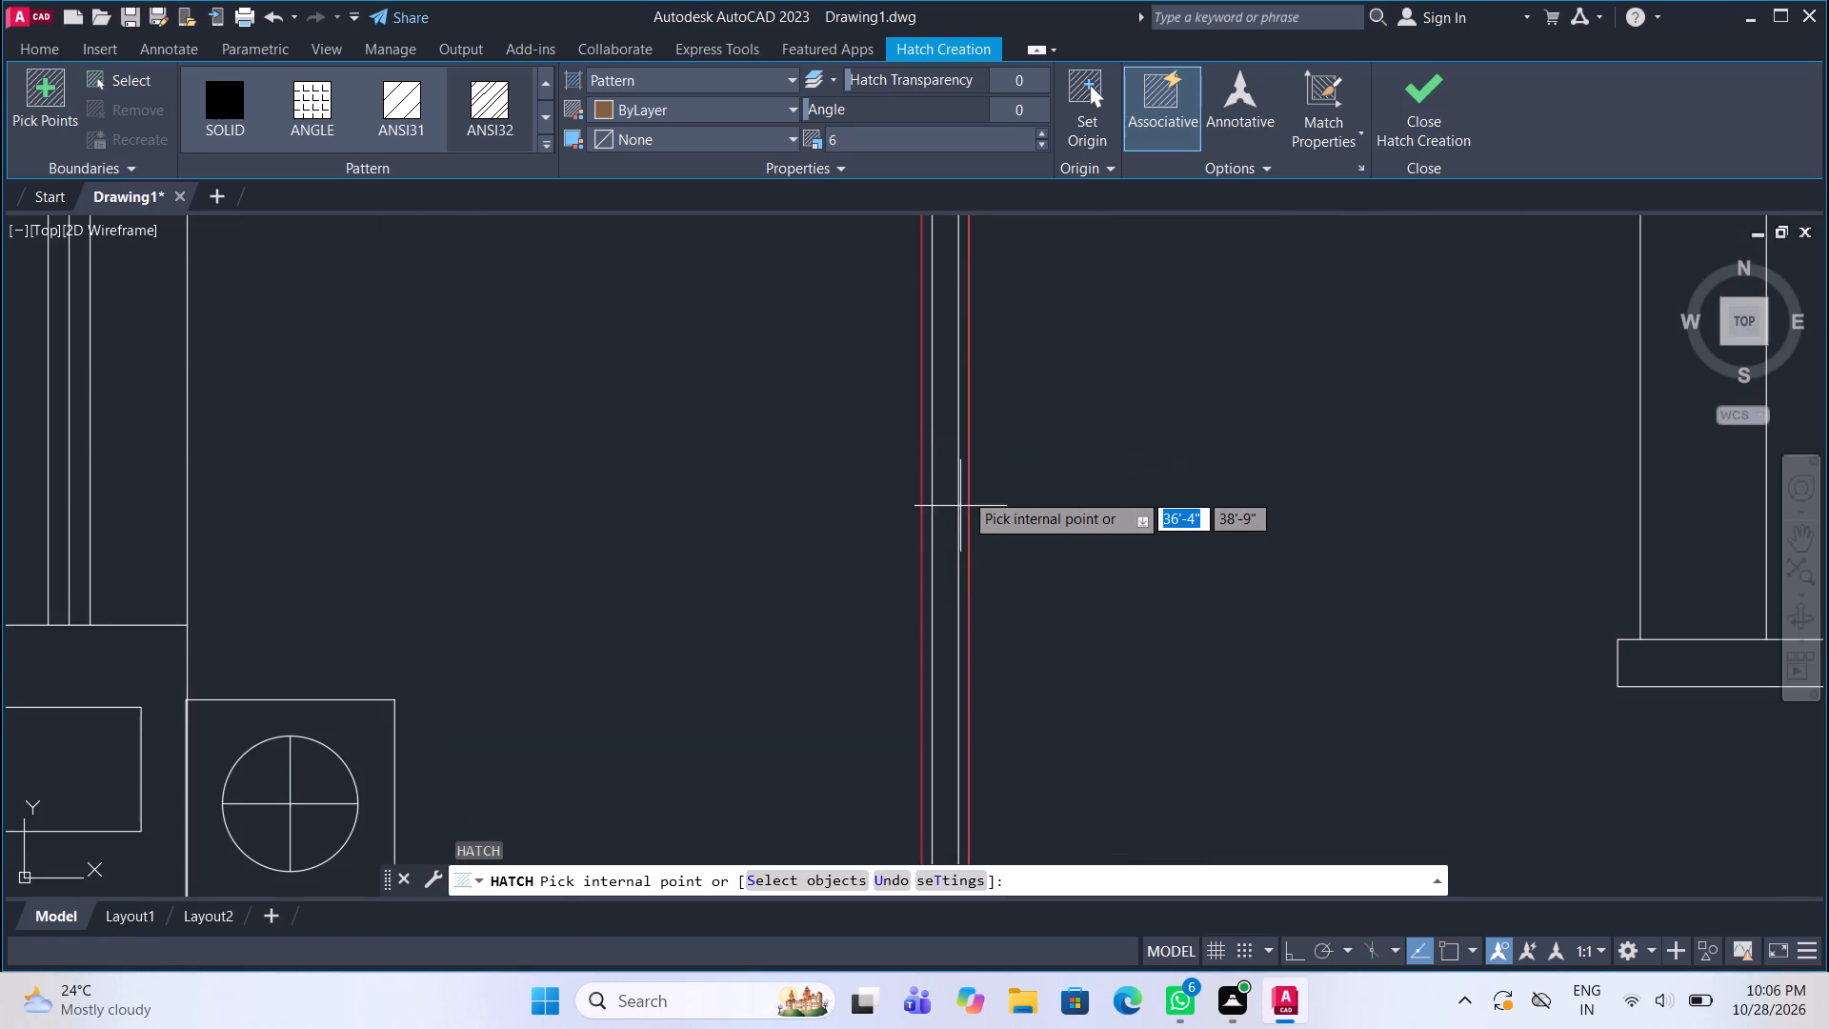
{"action": "left_click", "coordinate": [950, 496]}
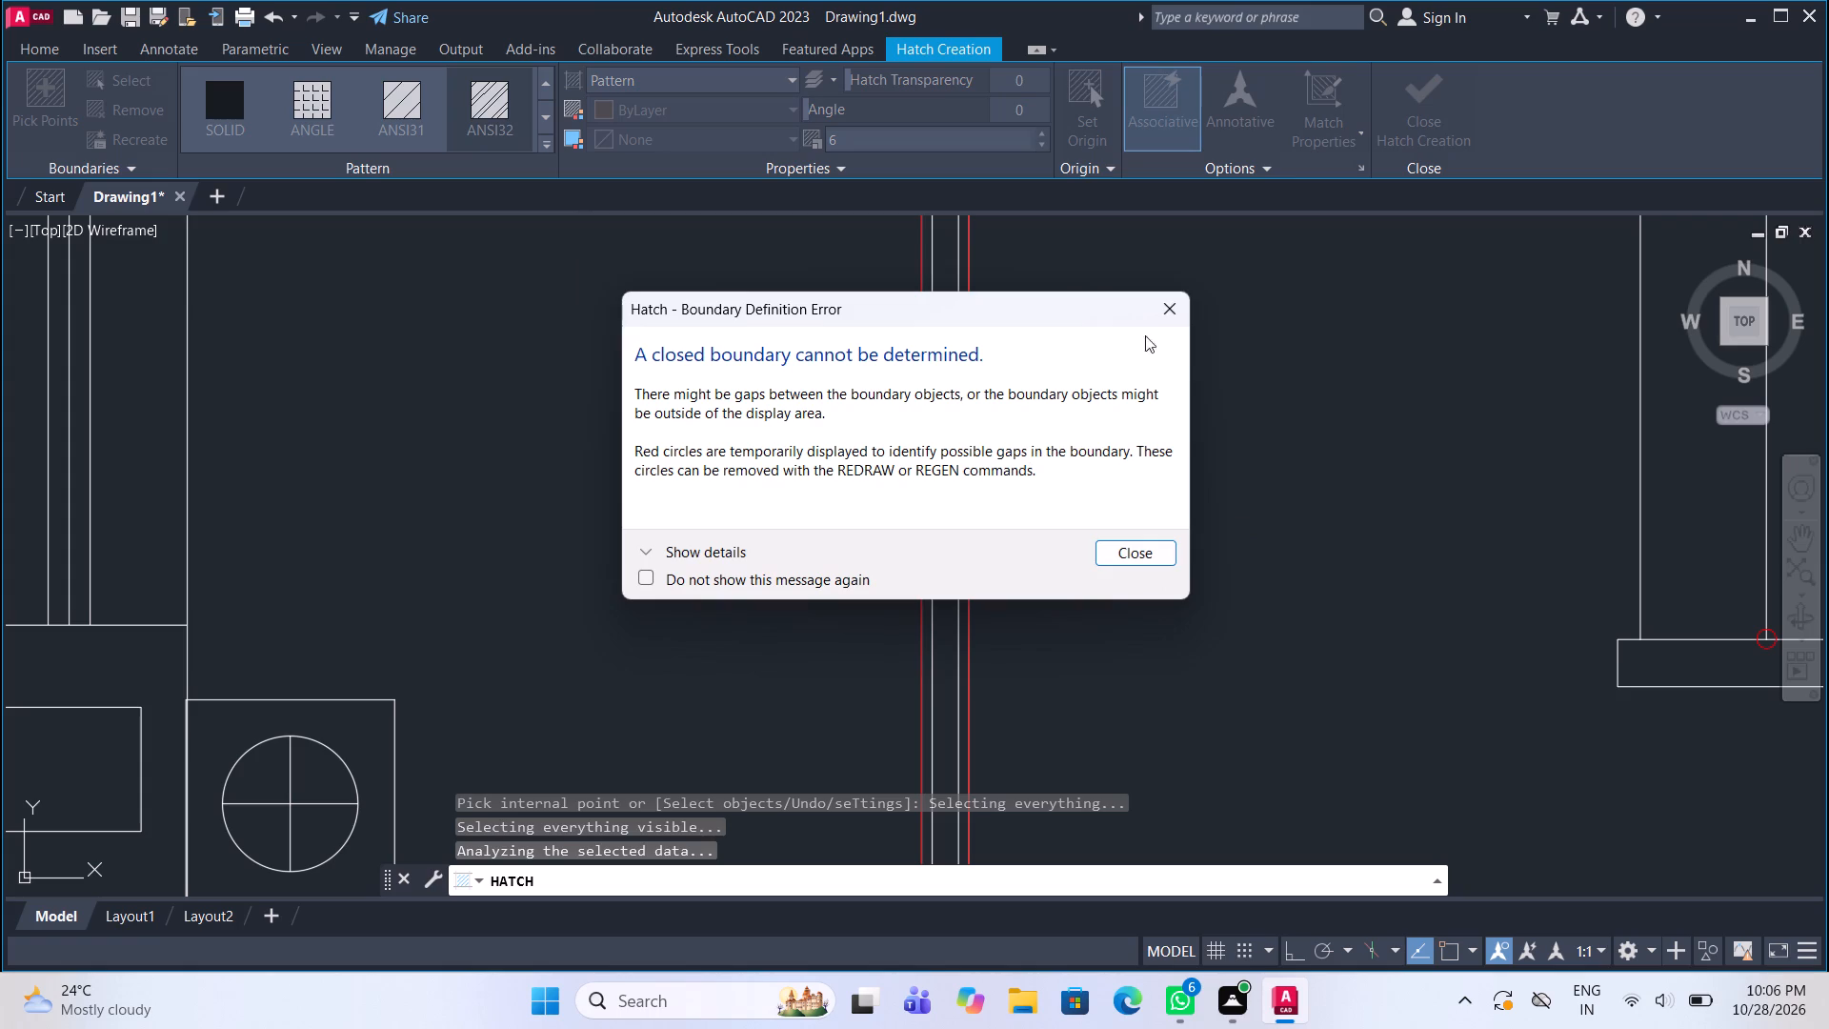
{"action": "left_click", "coordinate": [1160, 308]}
Hatch the short wall stub projecting south between the staircase hall's door and the stairs.
{"action": "scroll", "coordinate": [904, 492], "scroll_direction": "down", "scroll_amount": 4}
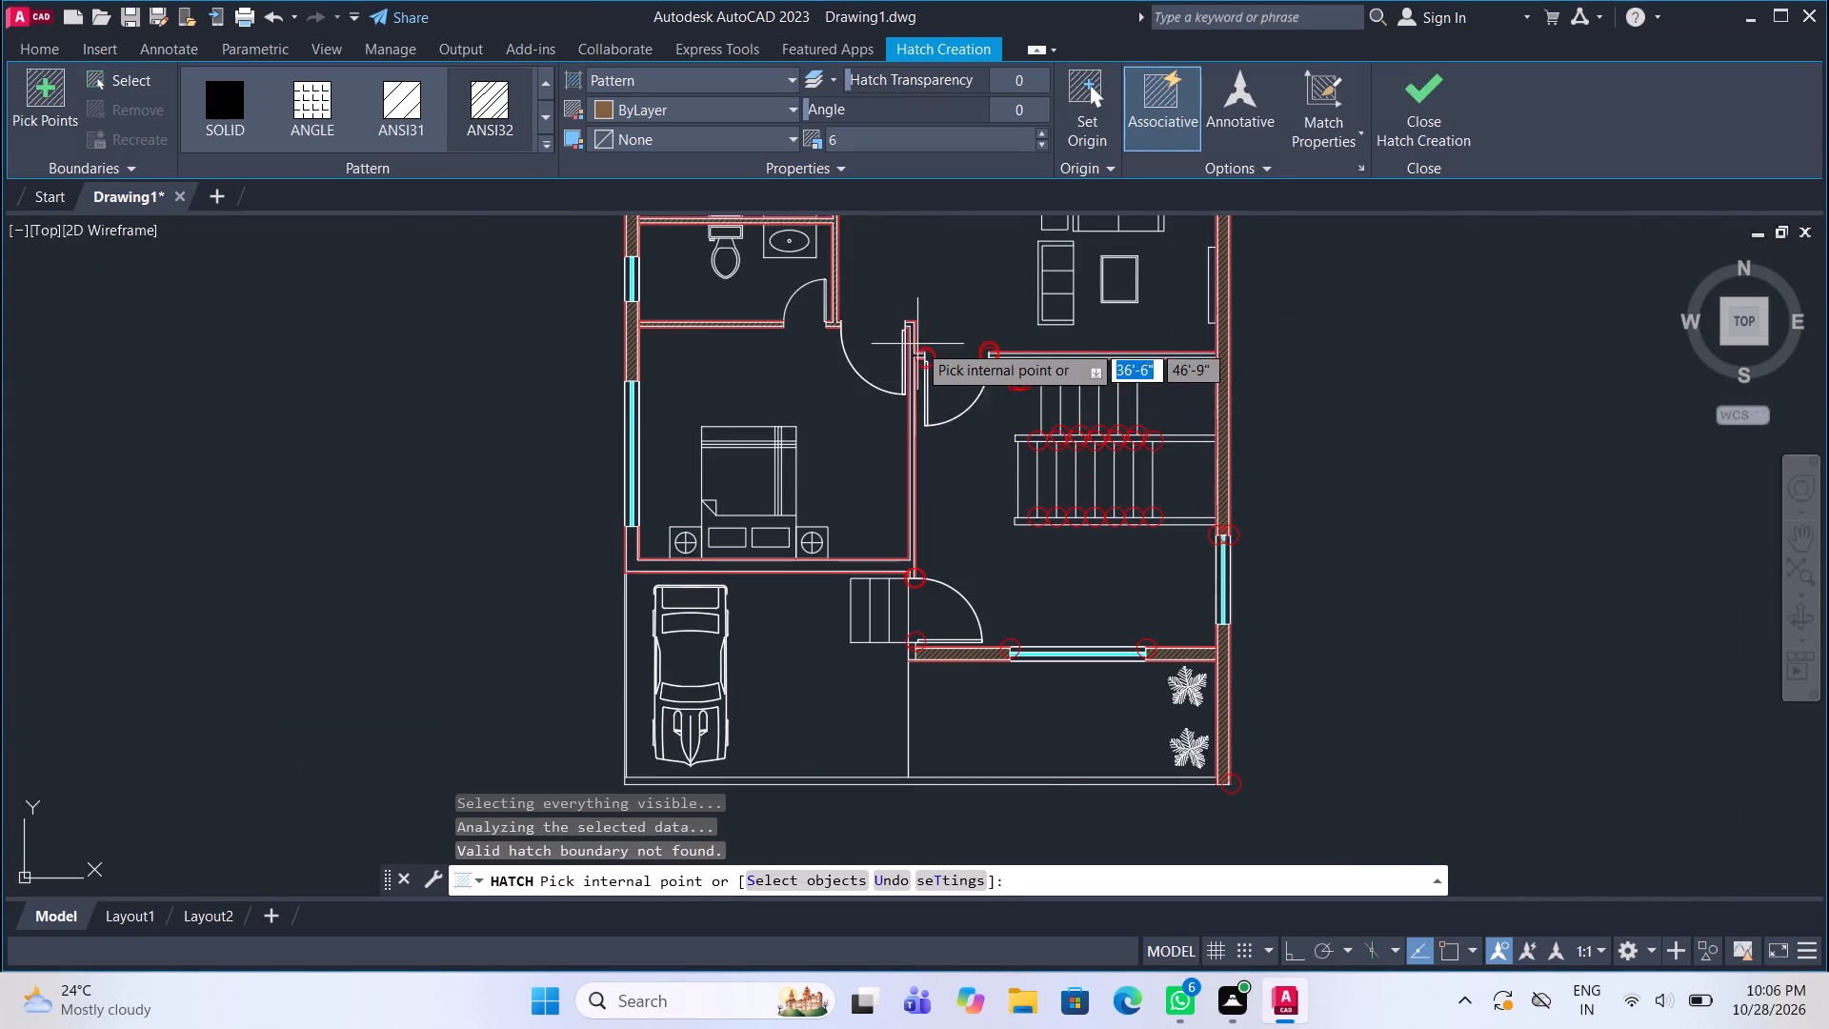
{"action": "scroll", "coordinate": [917, 343], "scroll_direction": "up", "scroll_amount": 3}
{"action": "scroll", "coordinate": [878, 256], "scroll_direction": "up", "scroll_amount": 3}
{"action": "scroll", "coordinate": [882, 295], "scroll_direction": "down", "scroll_amount": 2}
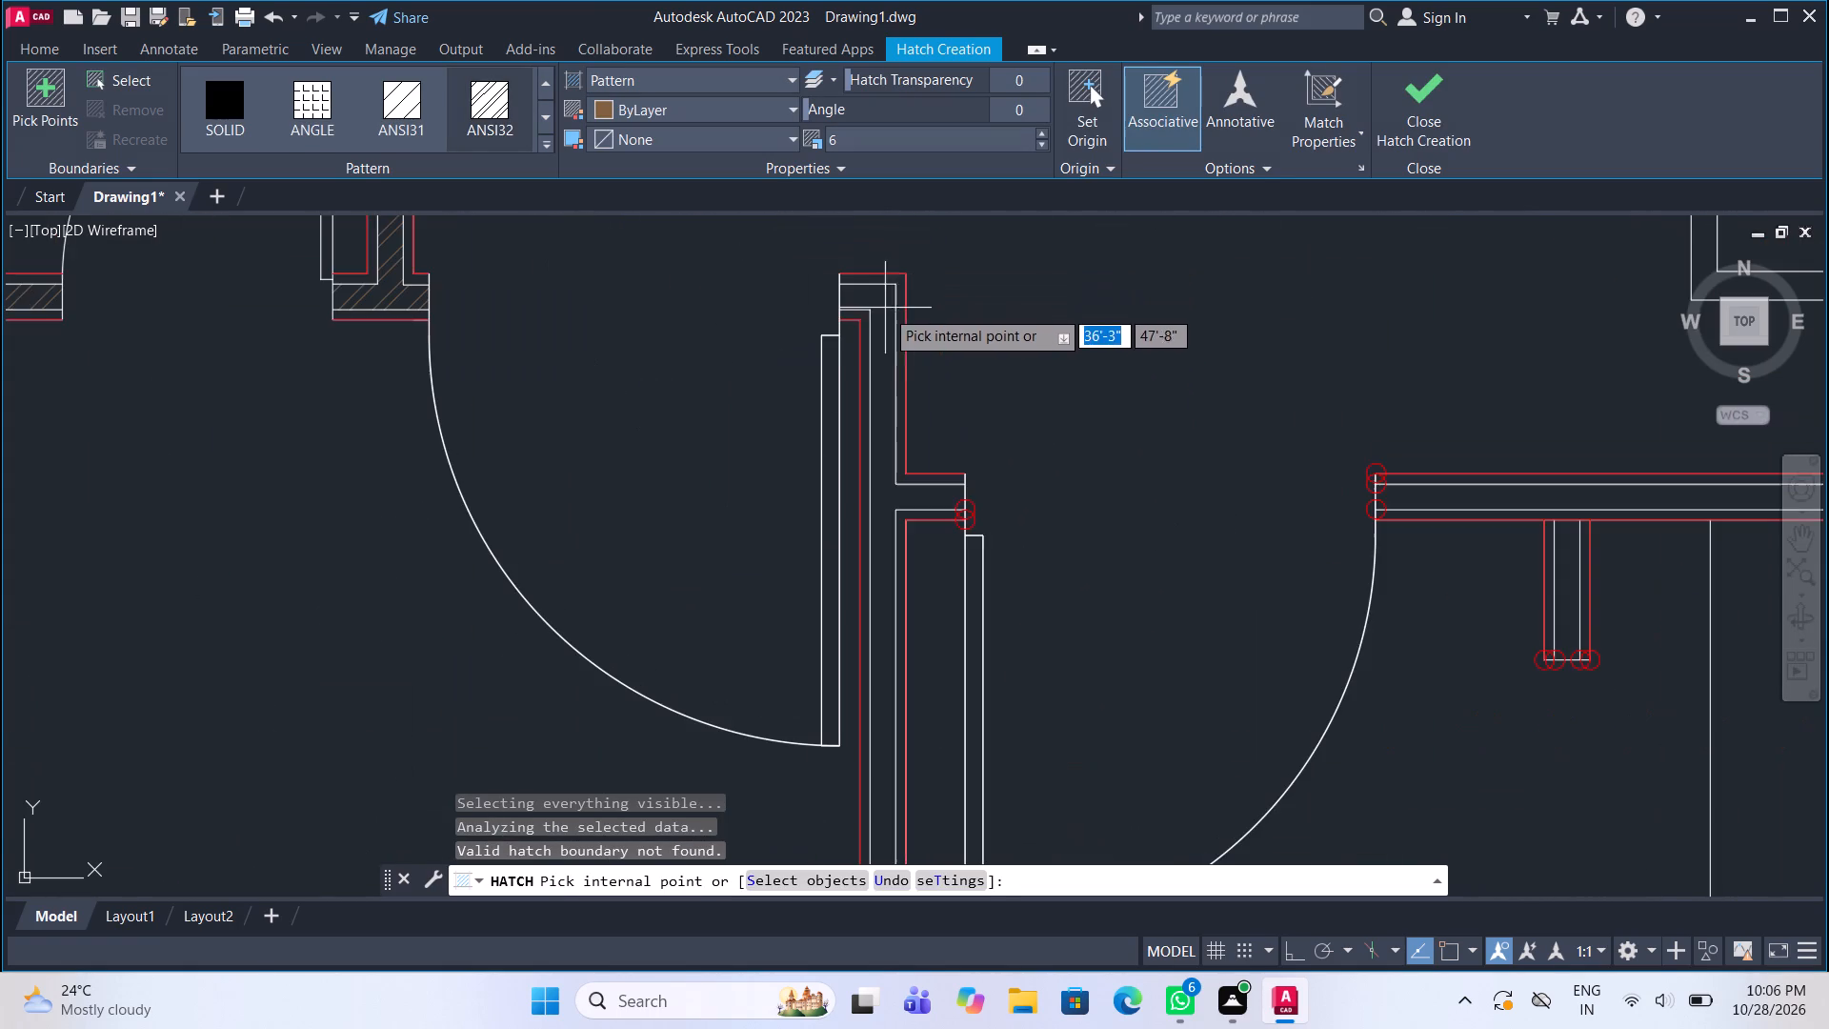
{"action": "scroll", "coordinate": [931, 540], "scroll_direction": "up", "scroll_amount": 3}
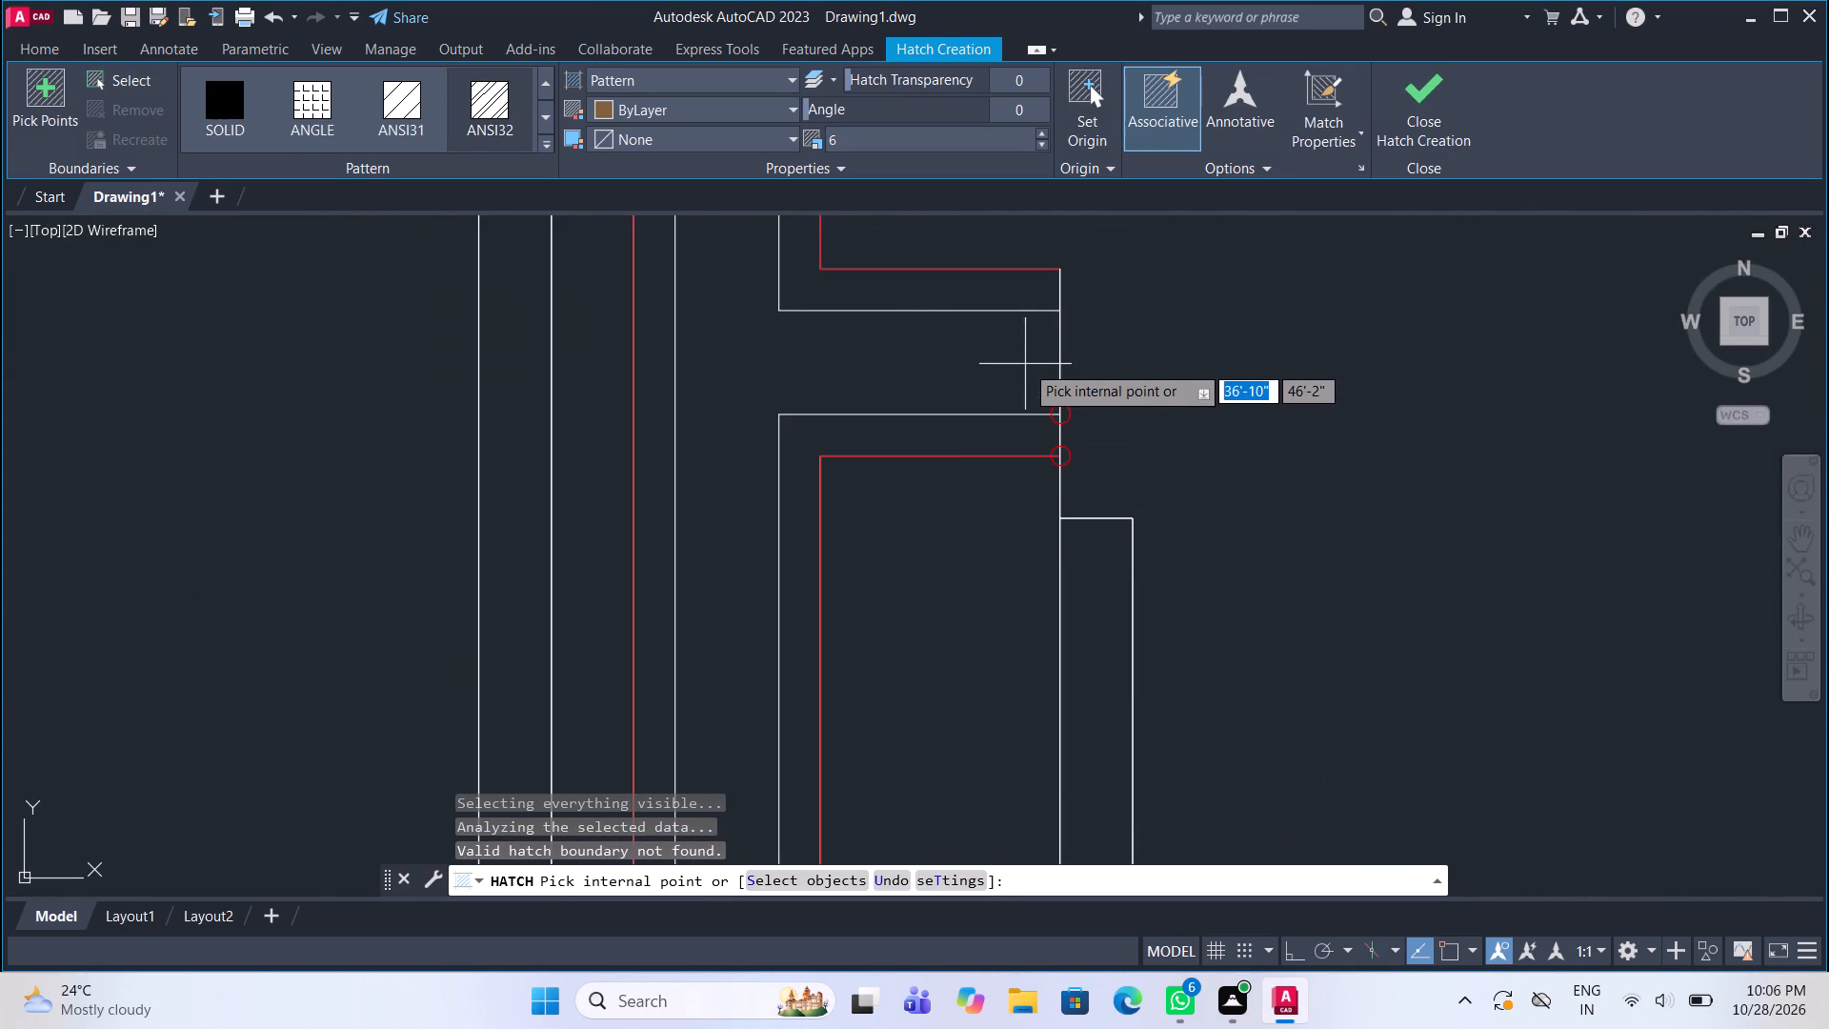
{"action": "scroll", "coordinate": [1025, 364], "scroll_direction": "down", "scroll_amount": 3}
{"action": "middle_click_drag", "start_coordinate": [1448, 384], "coordinate": [661, 468]}
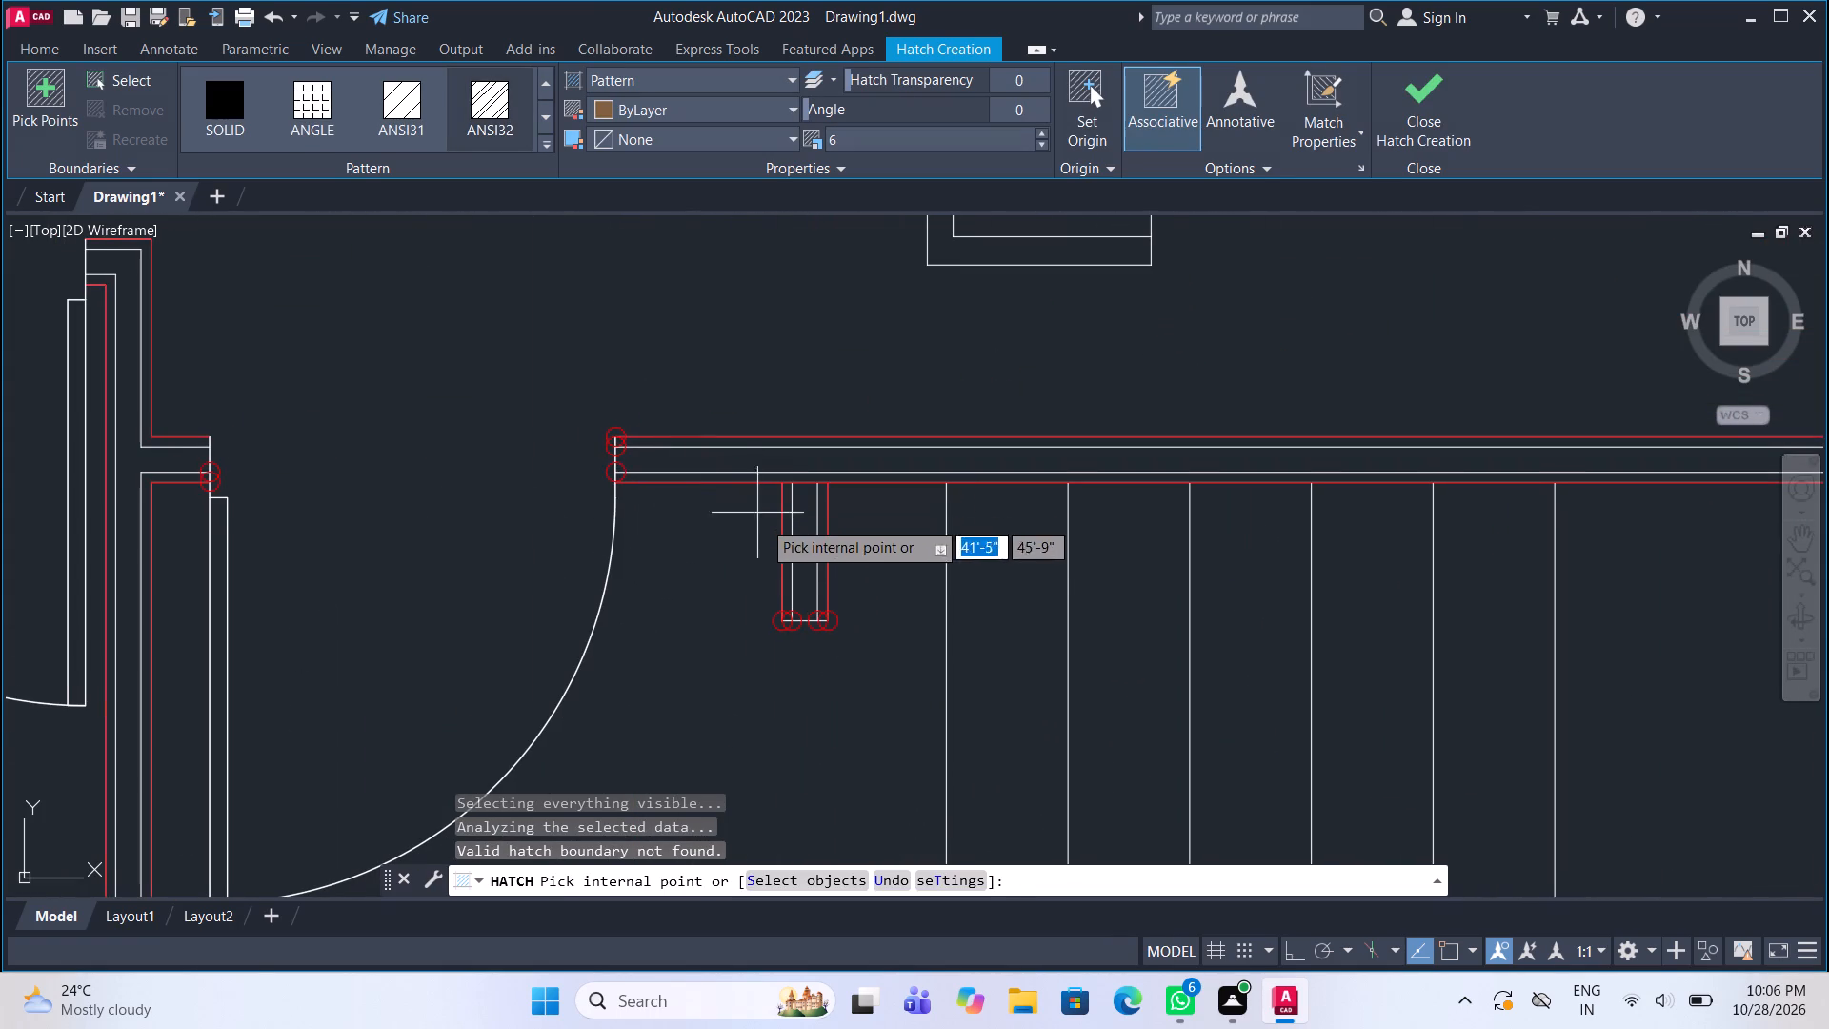
{"action": "left_click", "coordinate": [803, 560]}
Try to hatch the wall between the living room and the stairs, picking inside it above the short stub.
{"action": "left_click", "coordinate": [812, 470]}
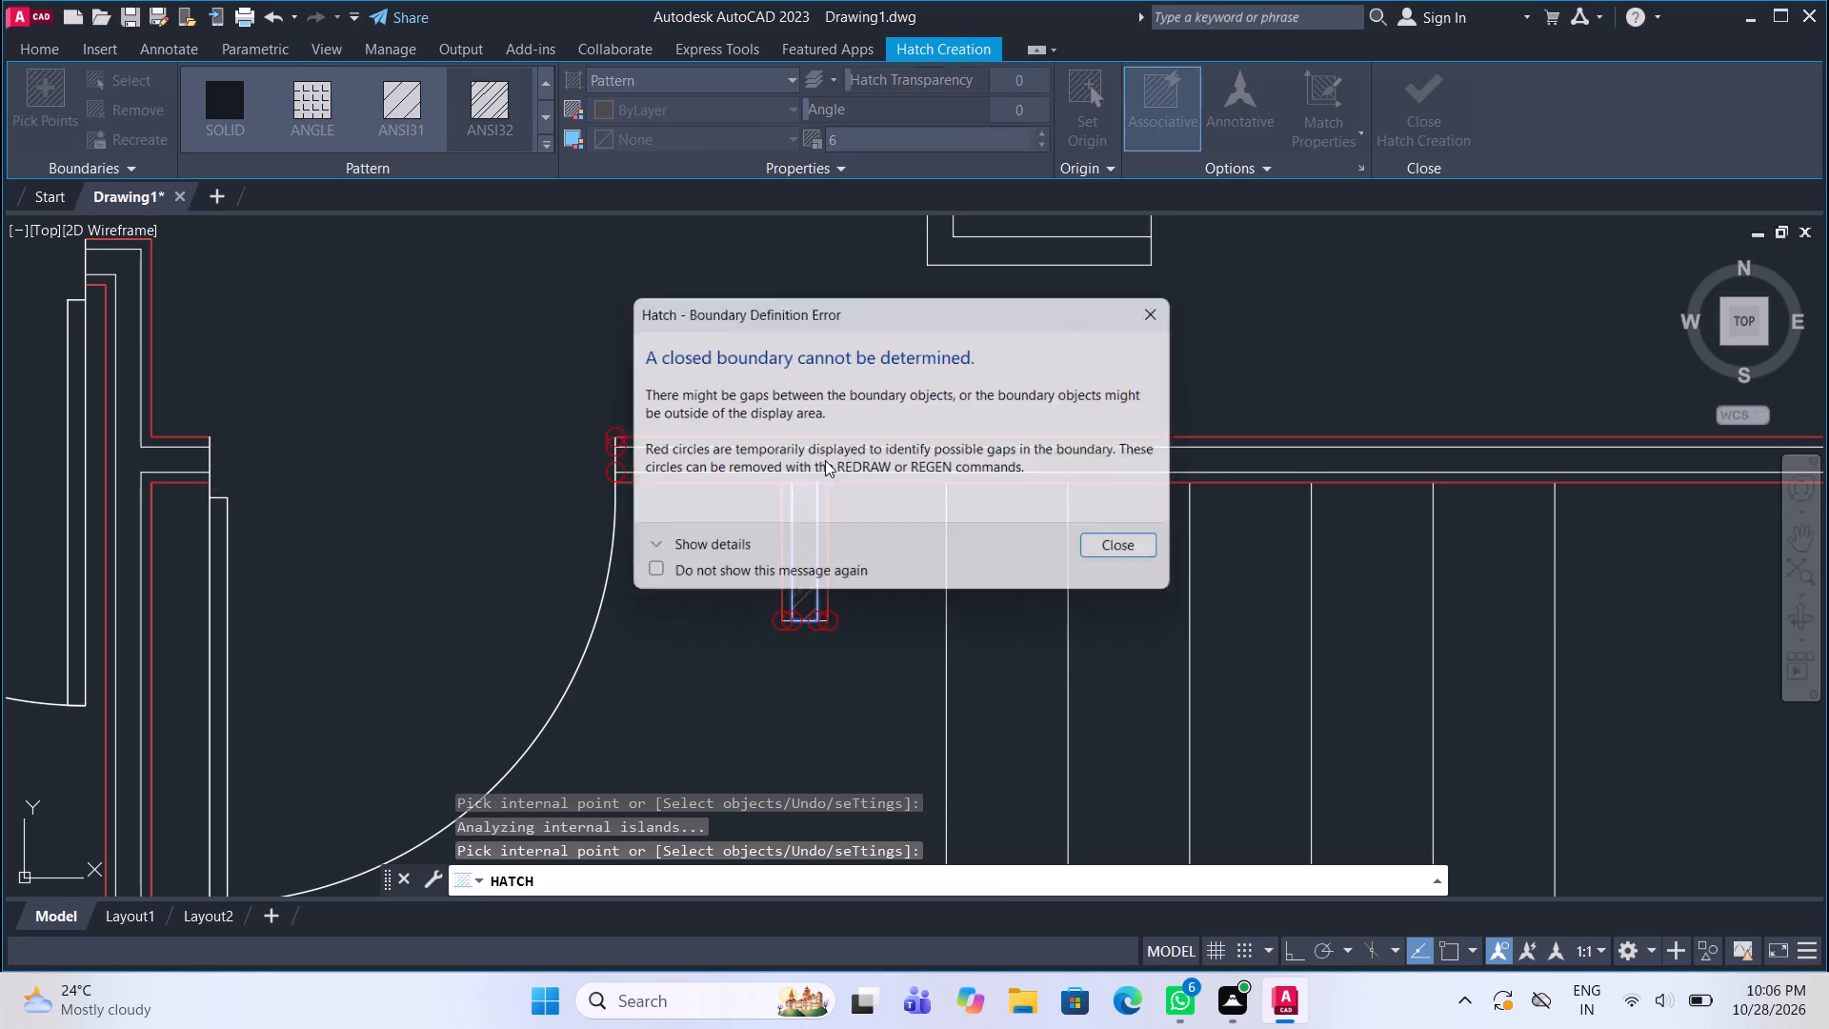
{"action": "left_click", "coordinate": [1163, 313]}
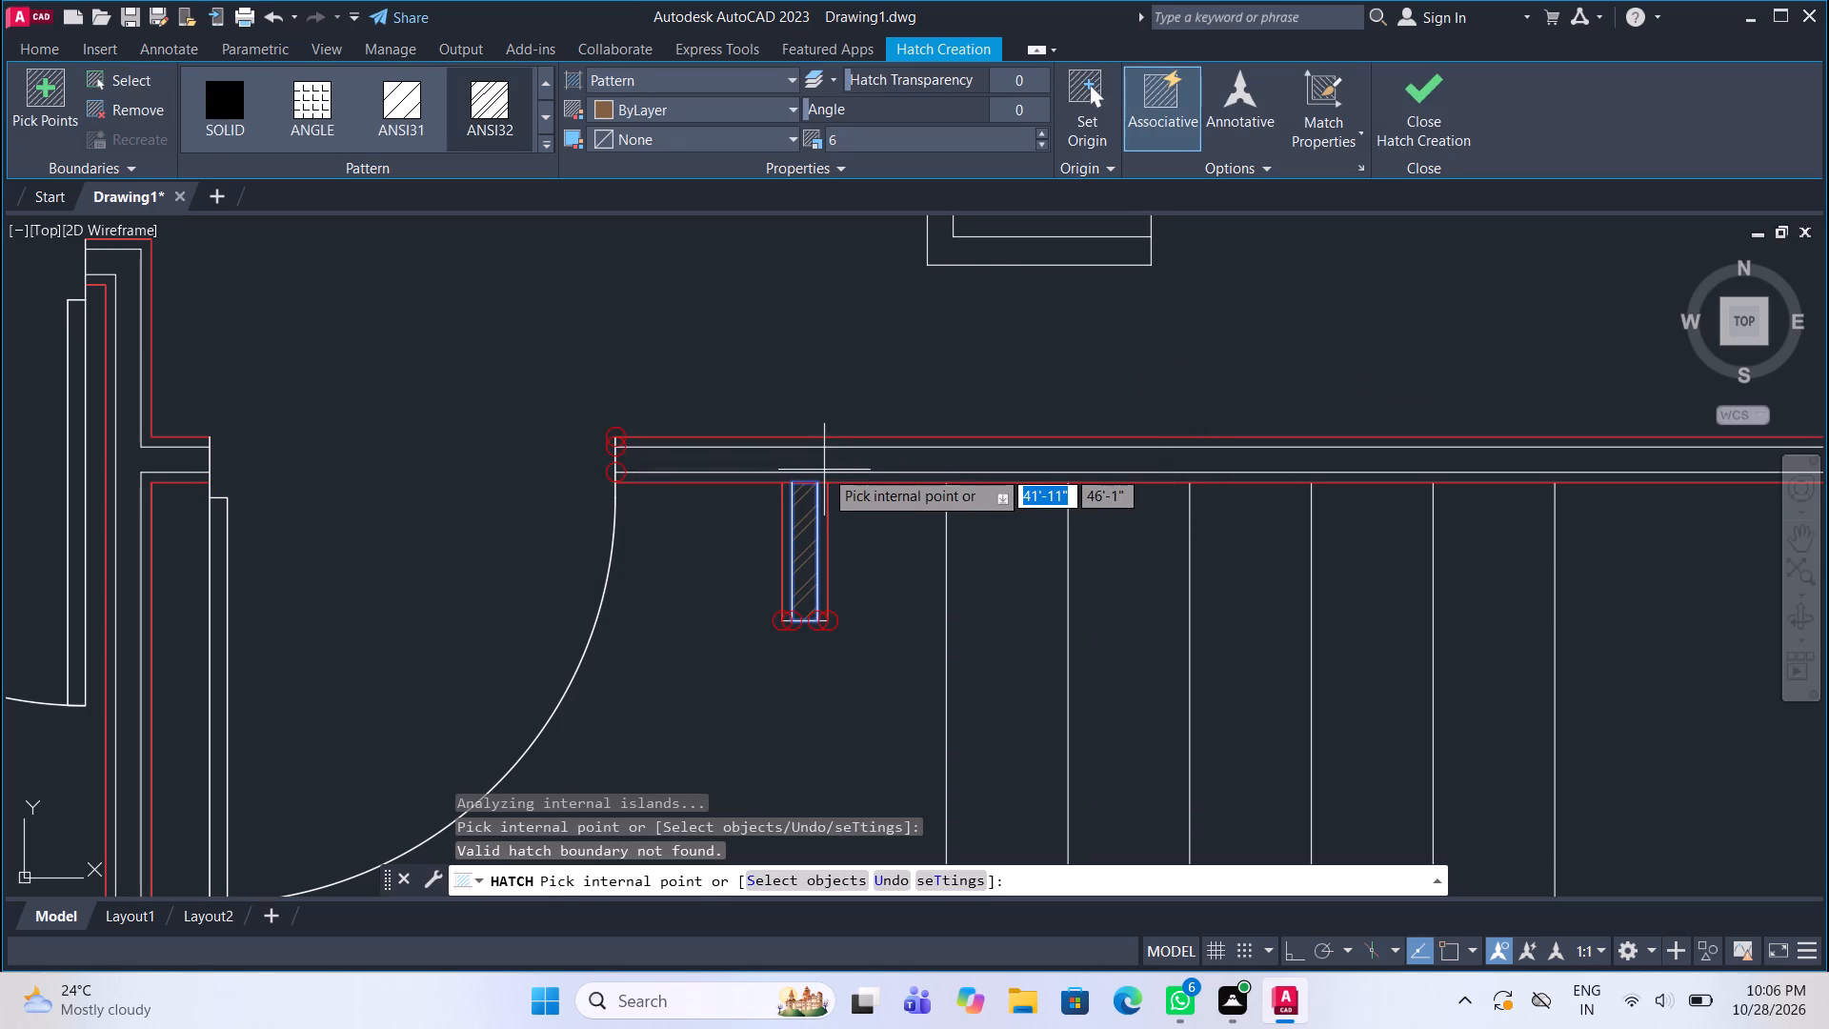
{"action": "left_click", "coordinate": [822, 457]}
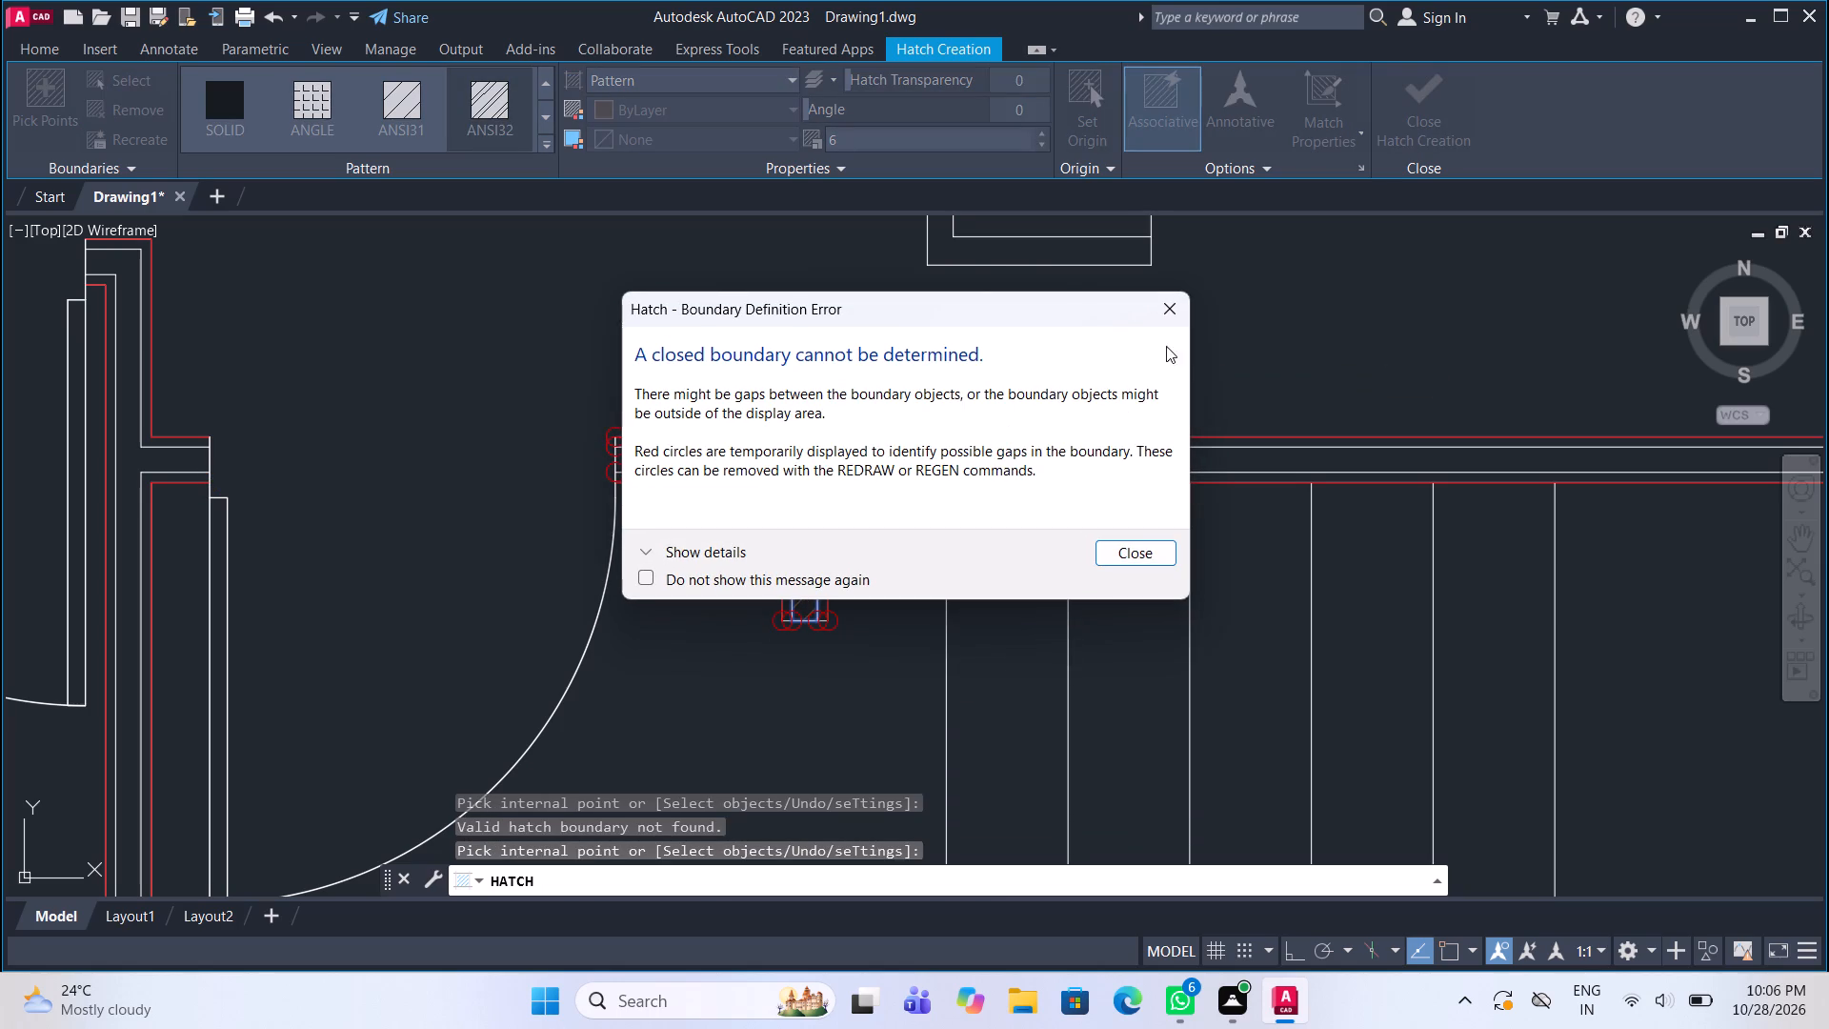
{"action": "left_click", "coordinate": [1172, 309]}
Hatch the east exterior wall segment between the side entrance door and the dining area window, and finish the hatch.
{"action": "scroll", "coordinate": [825, 382], "scroll_direction": "down", "scroll_amount": 3}
{"action": "scroll", "coordinate": [855, 523], "scroll_direction": "down", "scroll_amount": 1}
{"action": "middle_click_drag", "start_coordinate": [855, 524], "coordinate": [862, 406]}
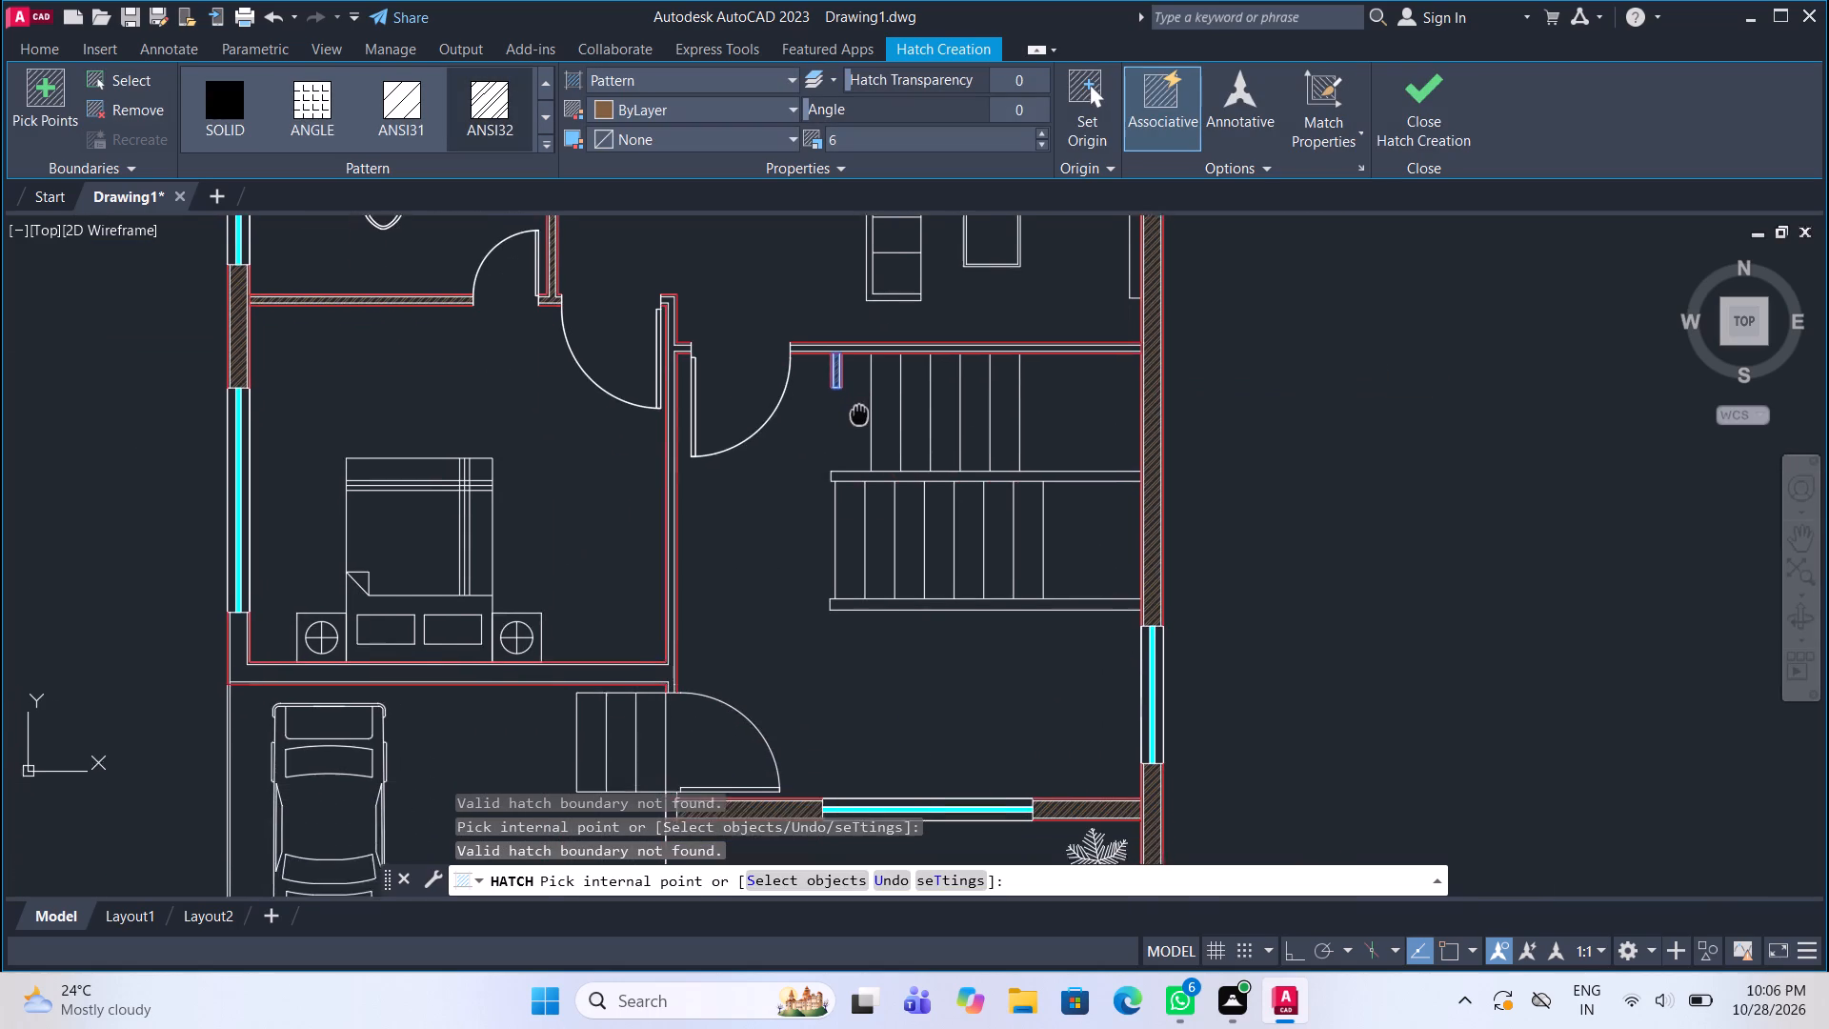
{"action": "middle_click_drag", "start_coordinate": [862, 406], "coordinate": [863, 402]}
{"action": "middle_click_drag", "start_coordinate": [795, 656], "coordinate": [920, 406]}
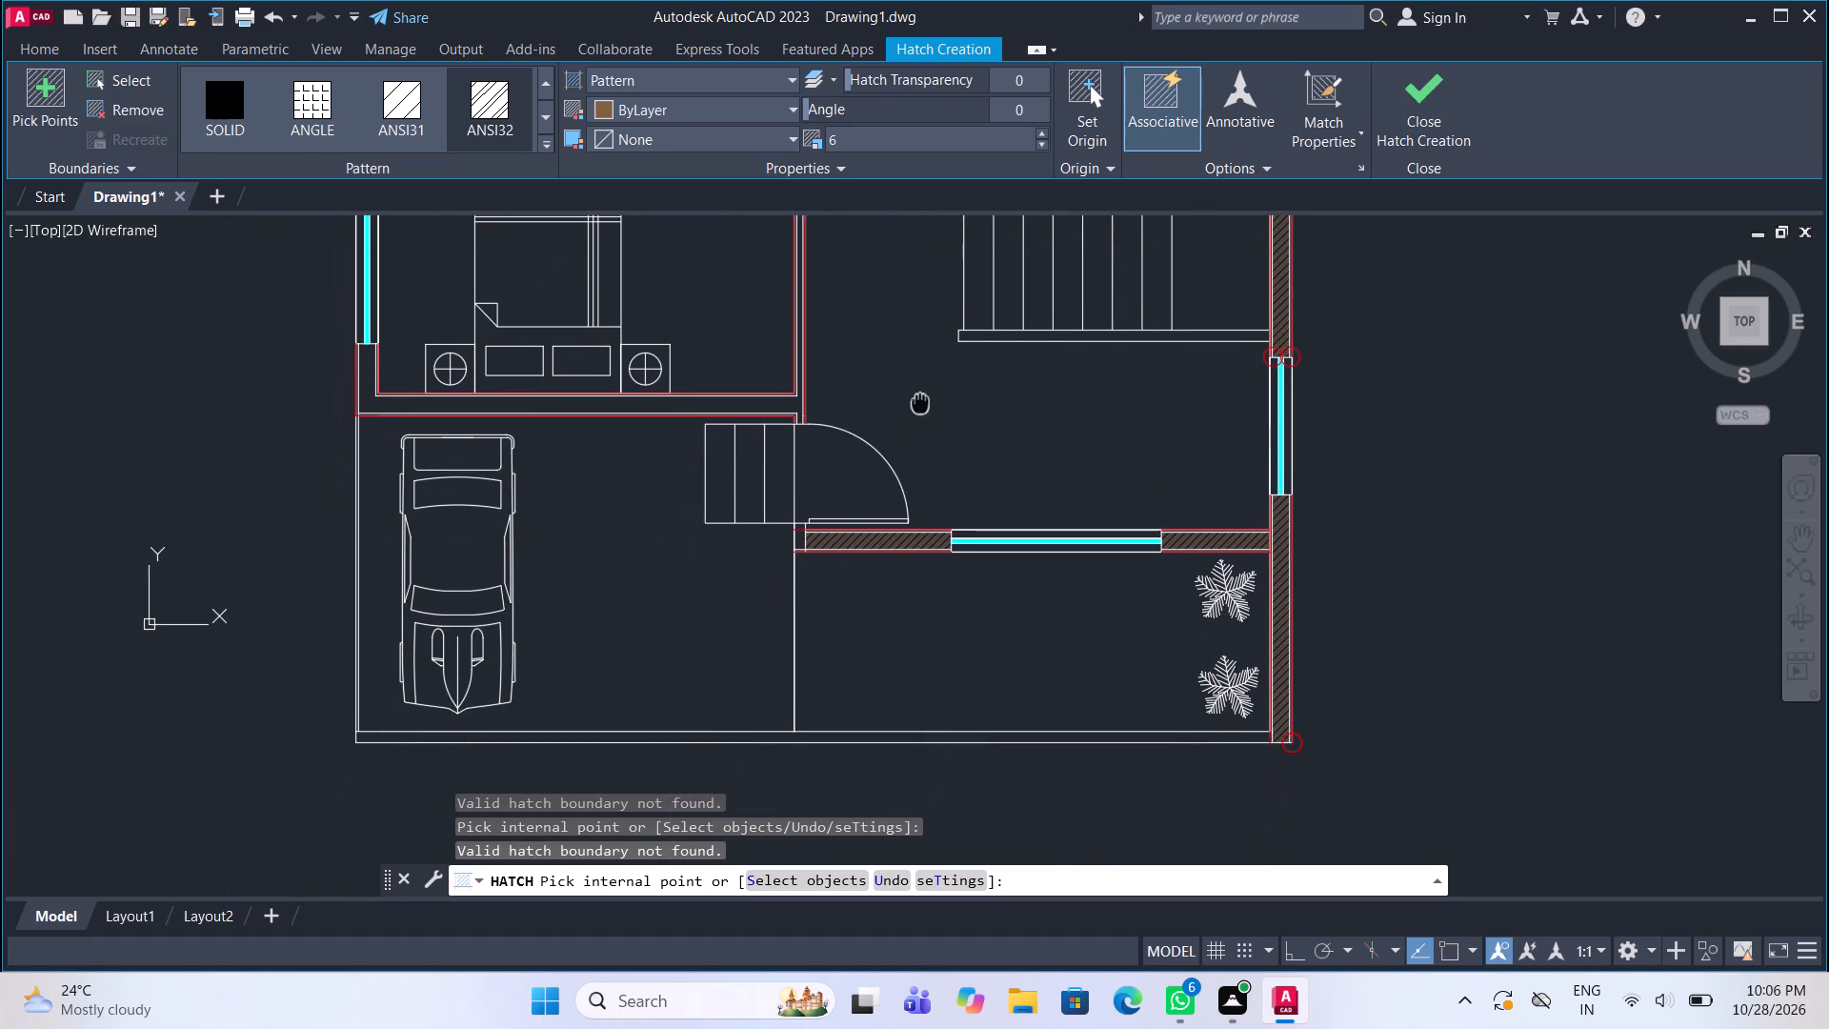
{"action": "middle_click_drag", "start_coordinate": [920, 406], "coordinate": [872, 736]}
{"action": "middle_click_drag", "start_coordinate": [929, 452], "coordinate": [924, 582]}
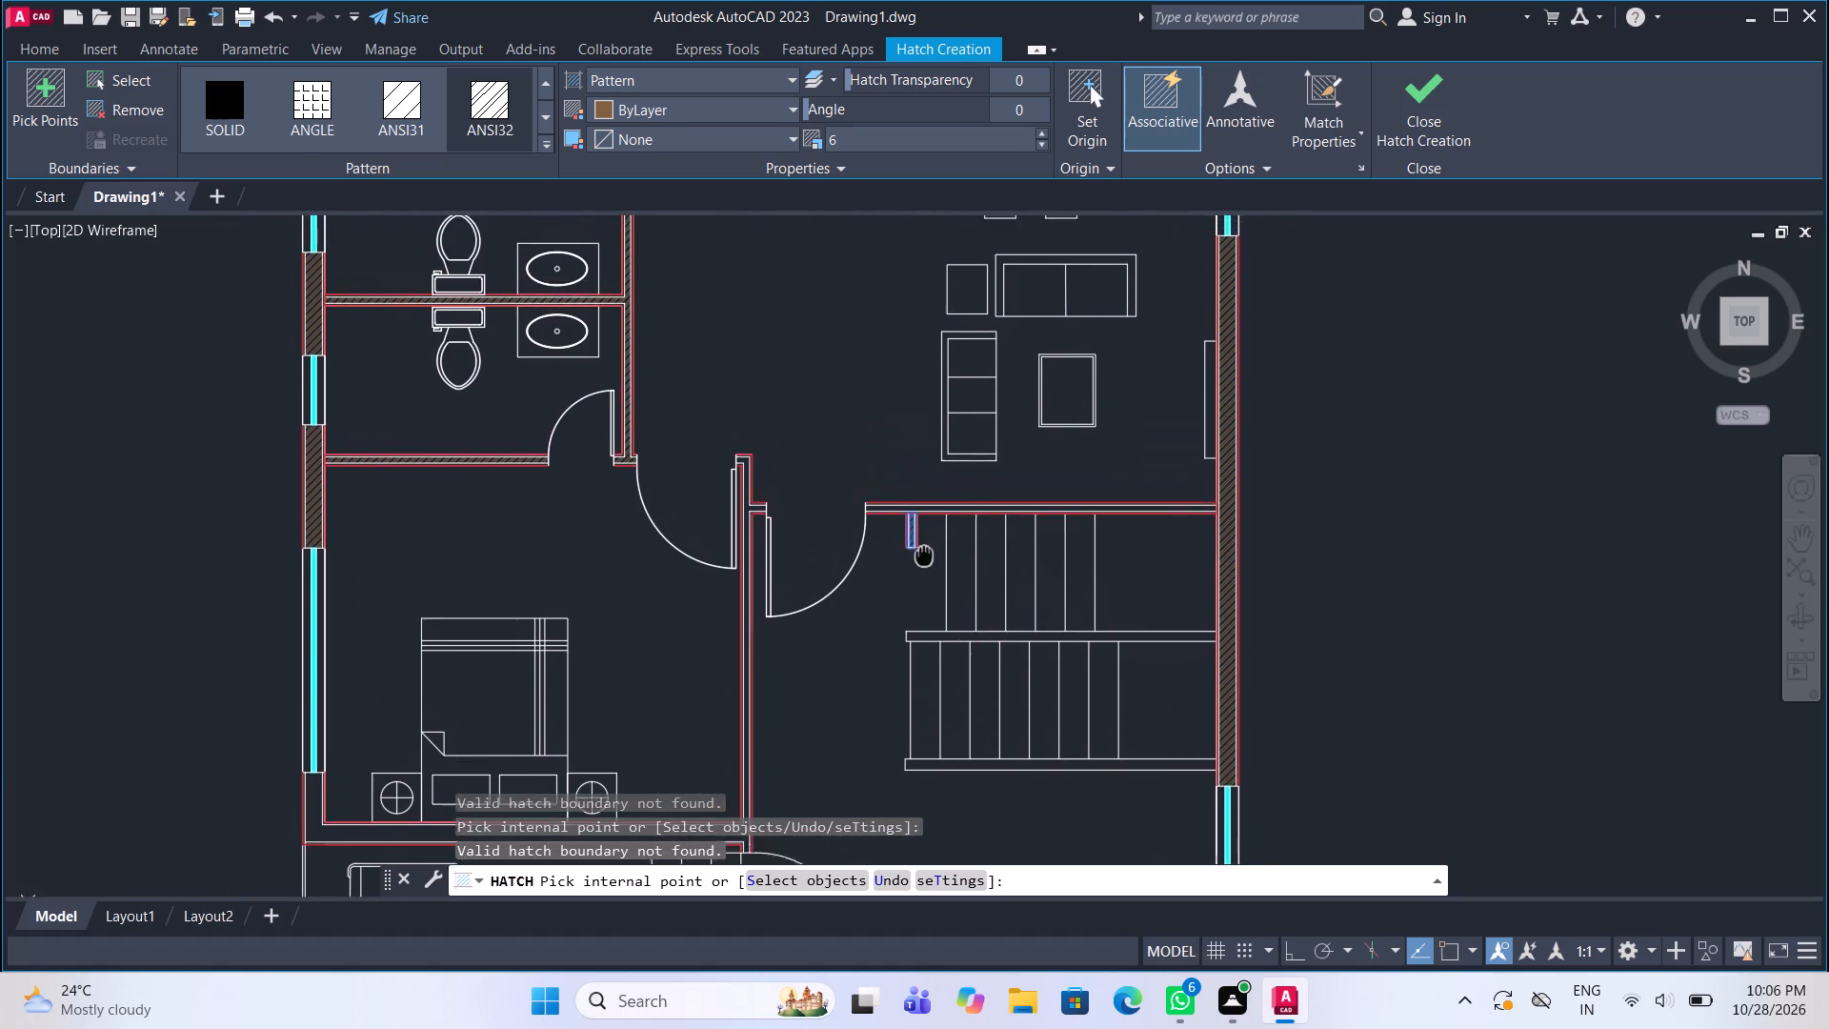
{"action": "middle_click_drag", "start_coordinate": [924, 582], "coordinate": [895, 804]}
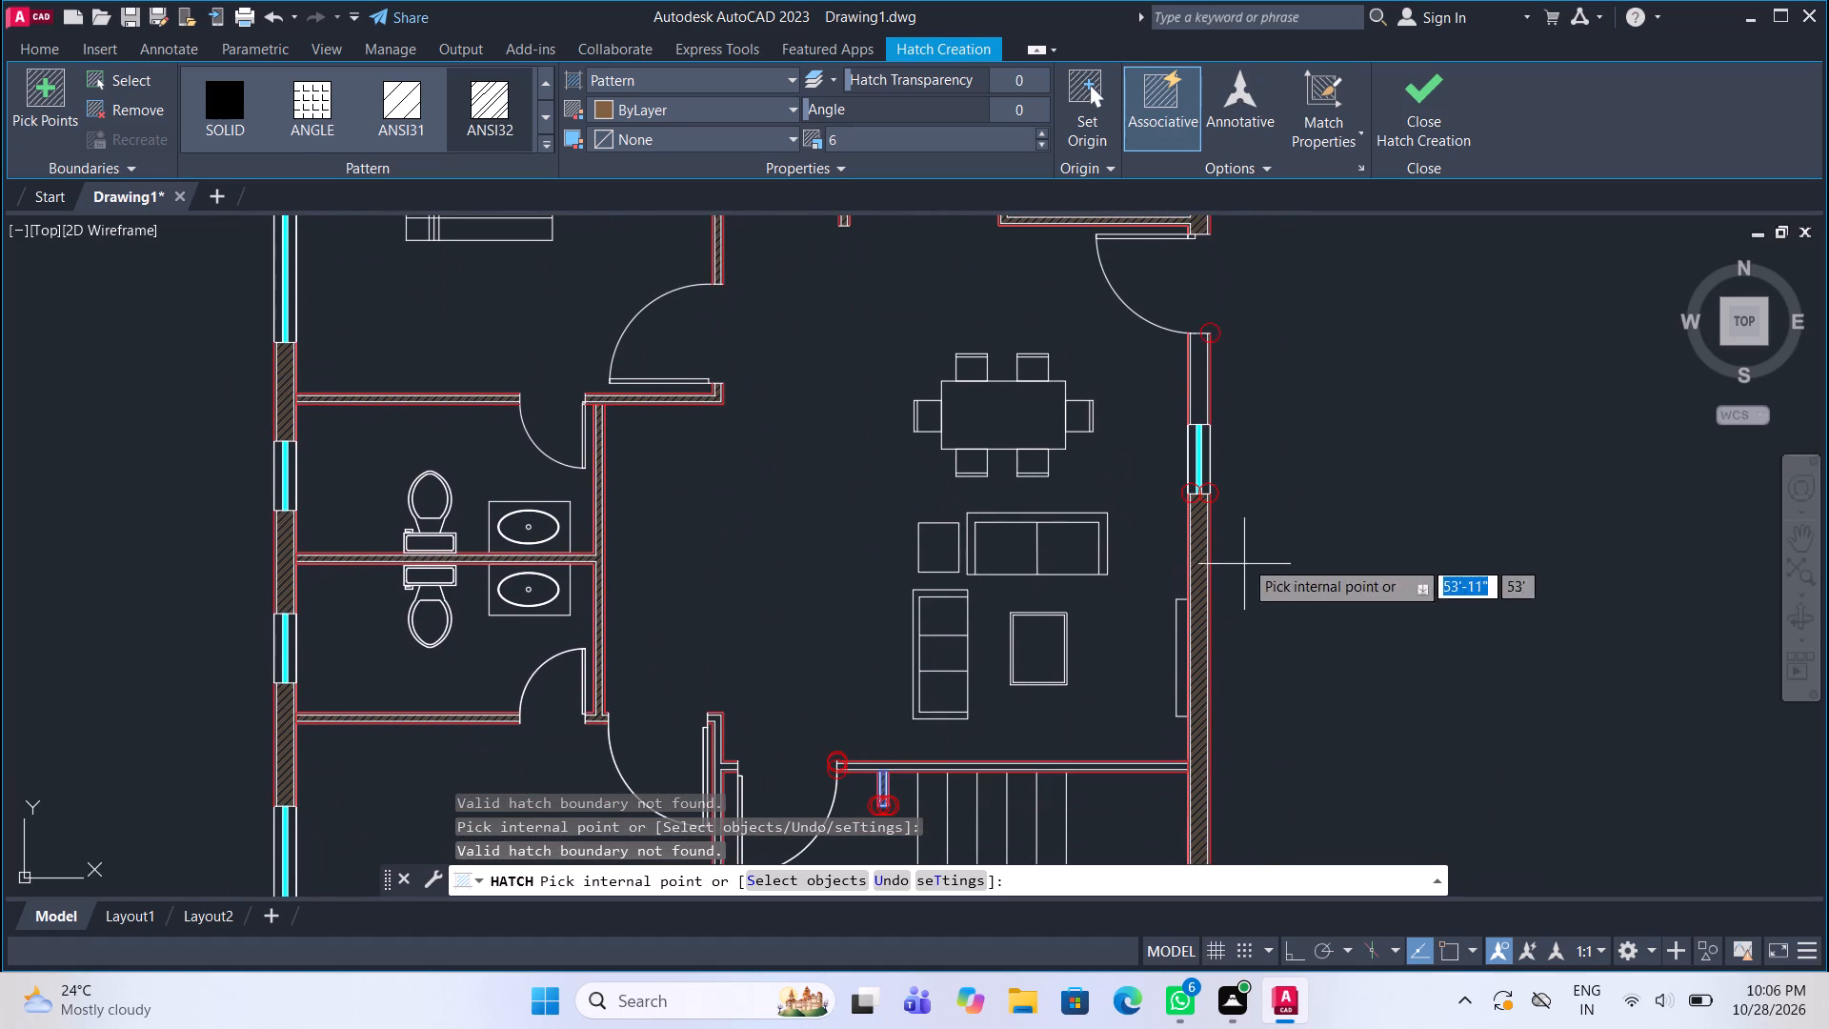
{"action": "left_click", "coordinate": [1195, 382]}
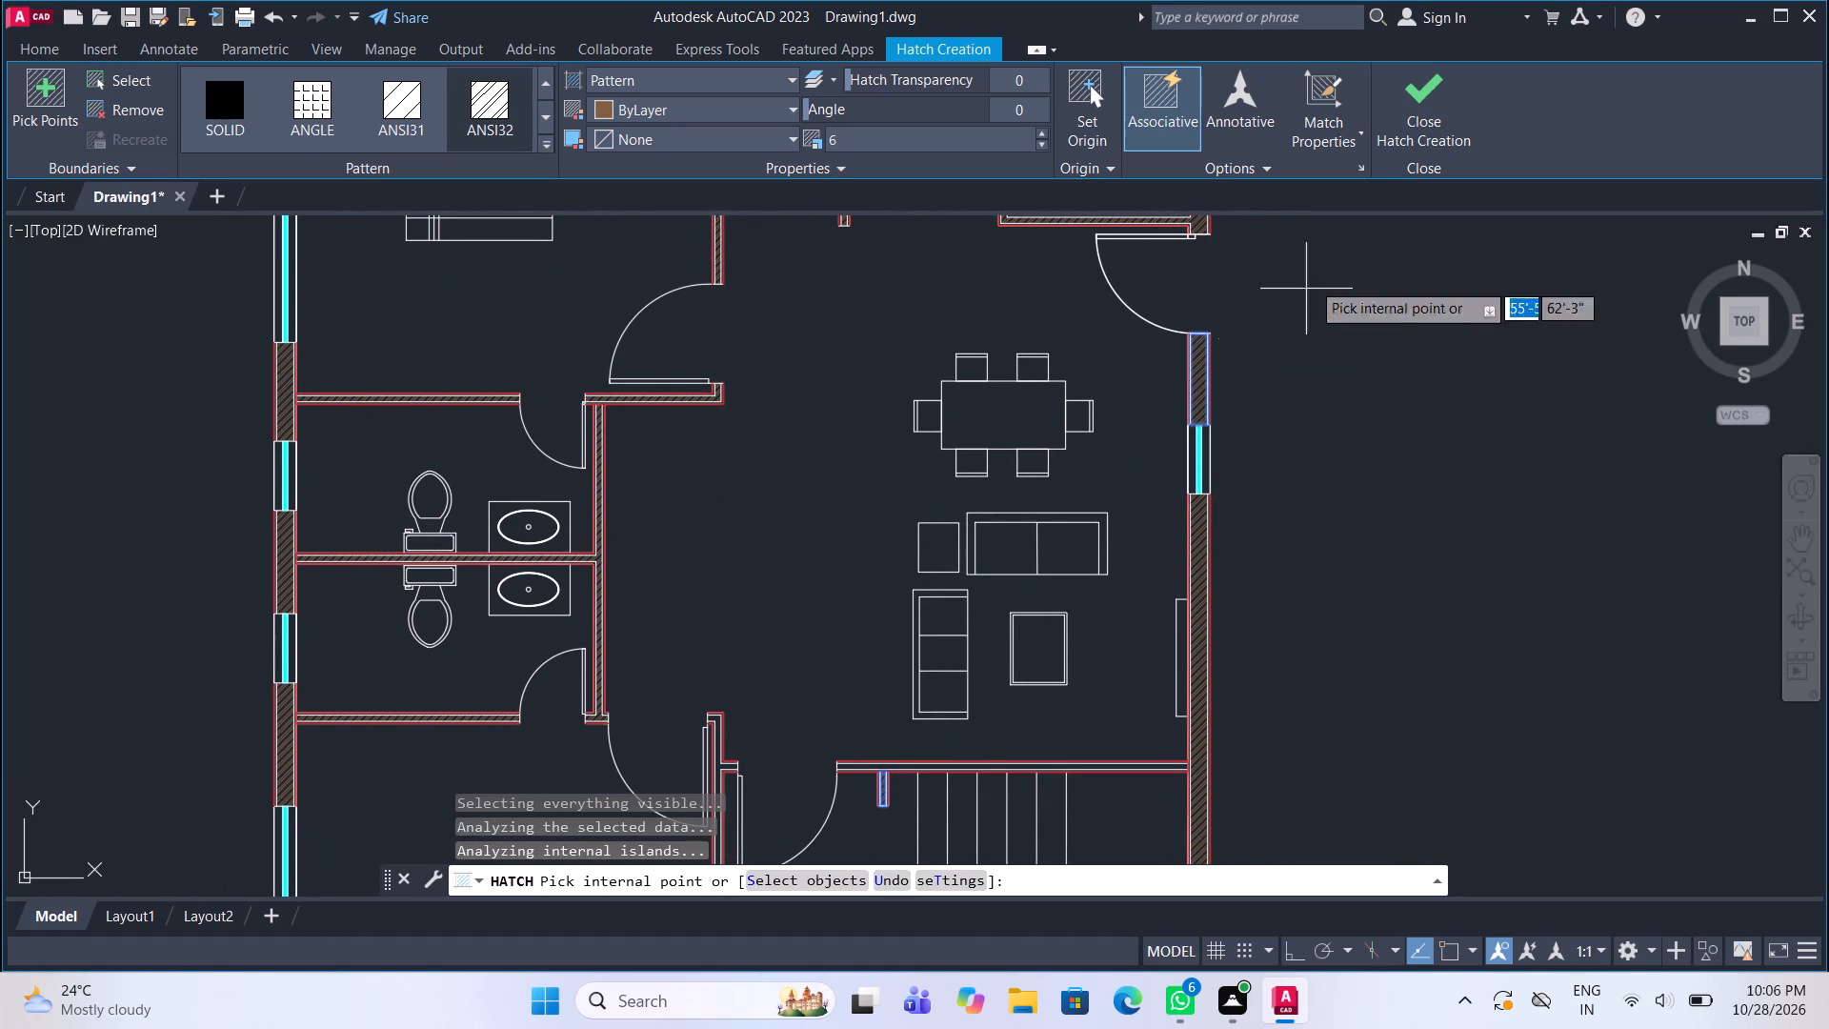
{"action": "left_click", "coordinate": [1413, 102]}
Examine the plan from the kitchen down to the staircase hall for walls still without hatch.
{"action": "scroll", "coordinate": [928, 563], "scroll_direction": "down", "scroll_amount": 2}
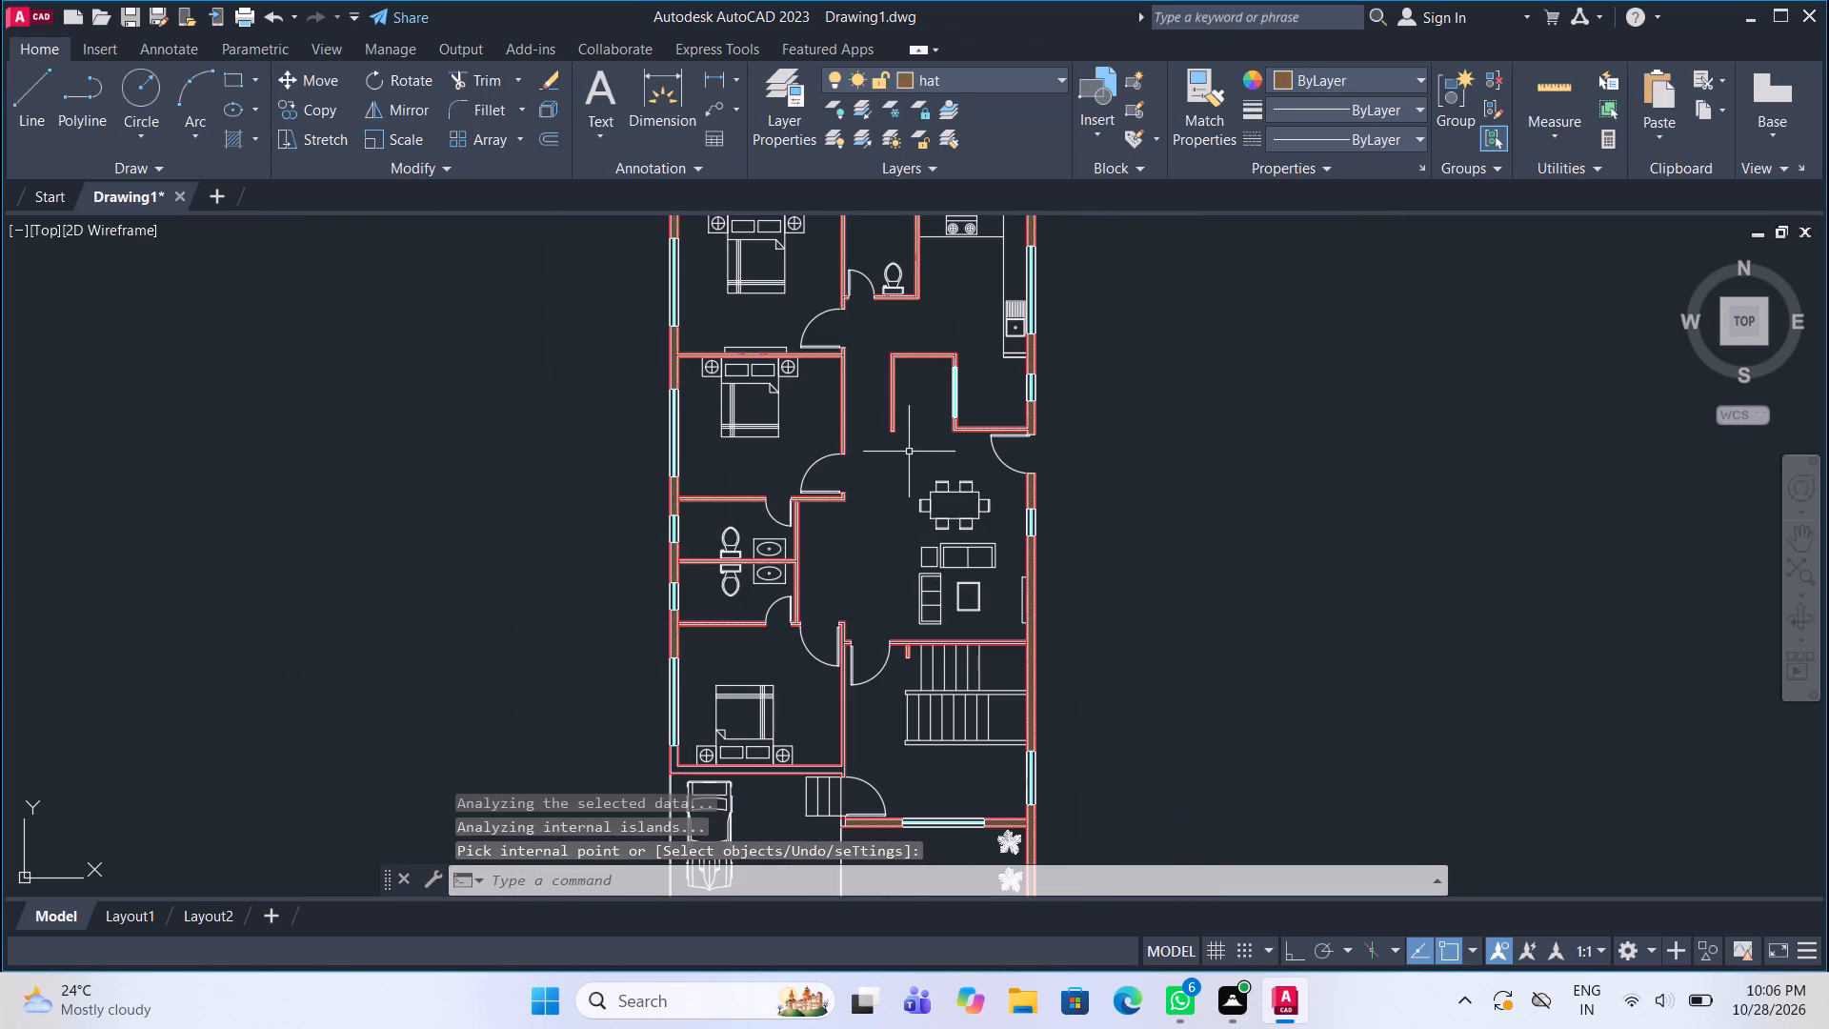
{"action": "scroll", "coordinate": [926, 391], "scroll_direction": "up", "scroll_amount": 3}
{"action": "middle_click_drag", "start_coordinate": [928, 435], "coordinate": [927, 476]}
{"action": "scroll", "coordinate": [792, 493], "scroll_direction": "down", "scroll_amount": 3}
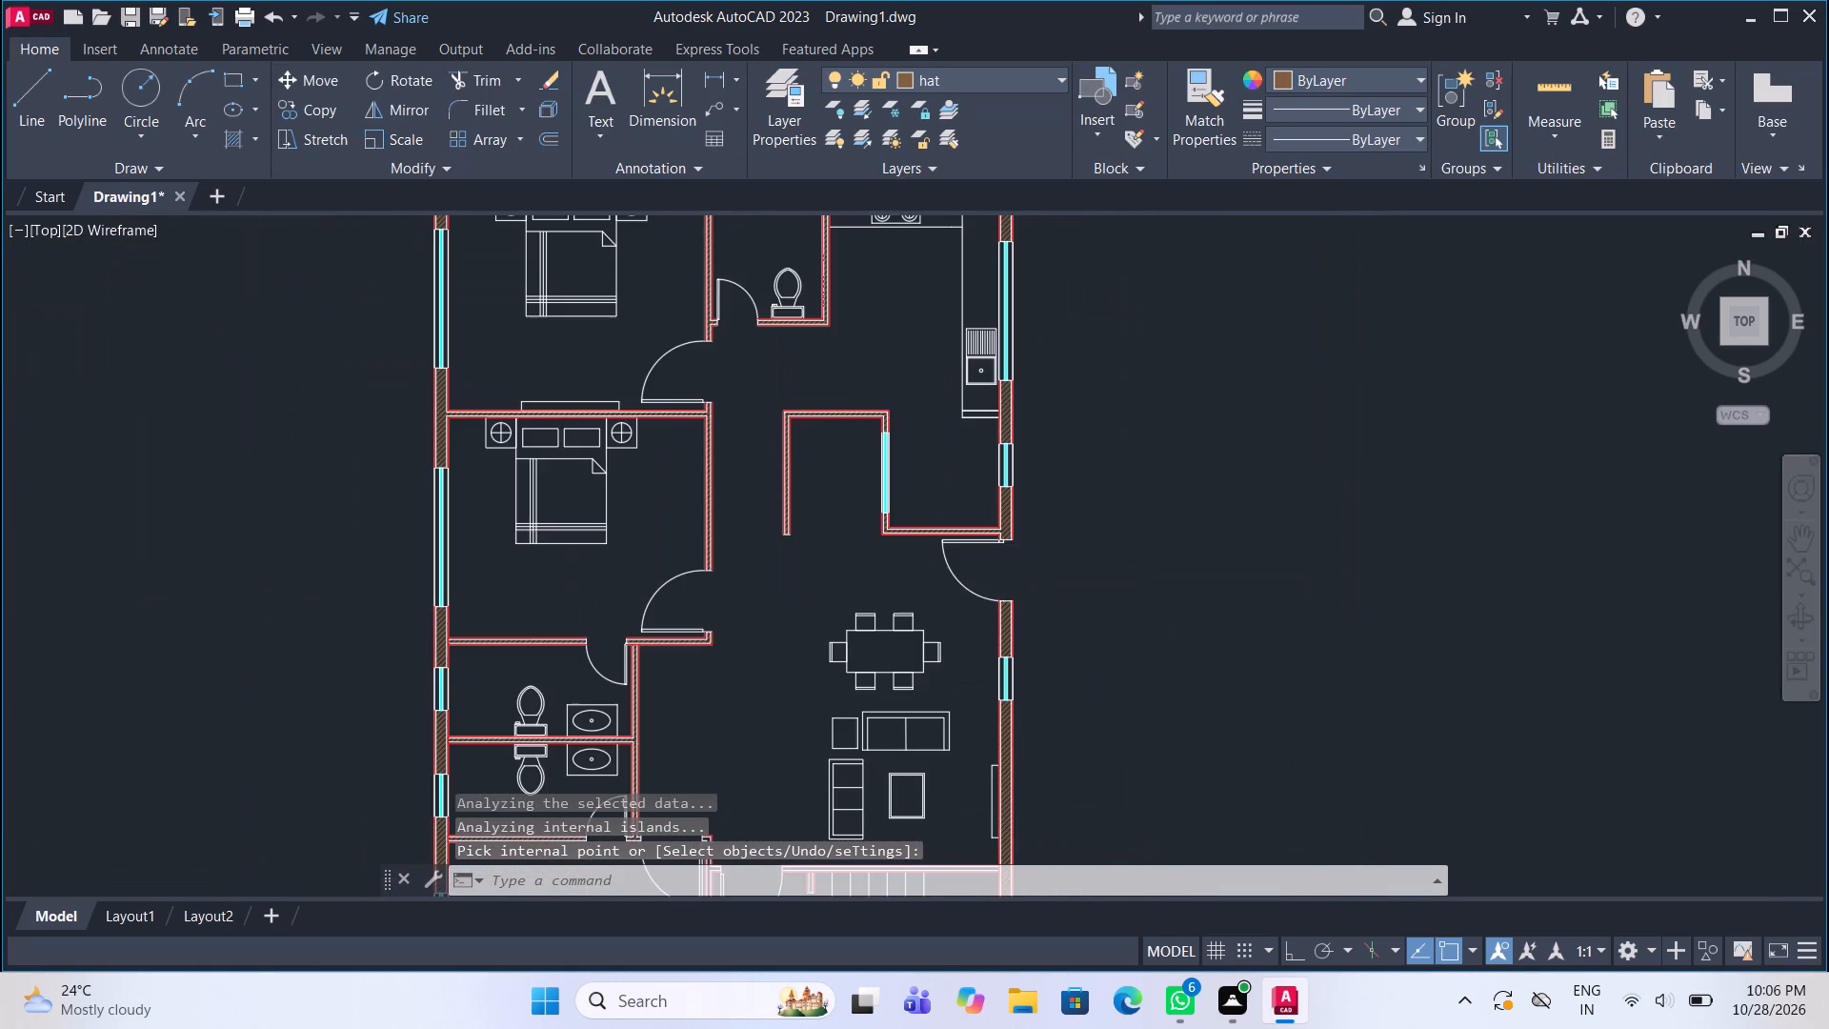
{"action": "scroll", "coordinate": [785, 491], "scroll_direction": "up", "scroll_amount": 2}
{"action": "middle_click_drag", "start_coordinate": [774, 572], "coordinate": [773, 343]}
{"action": "scroll", "coordinate": [771, 365], "scroll_direction": "down", "scroll_amount": 1}
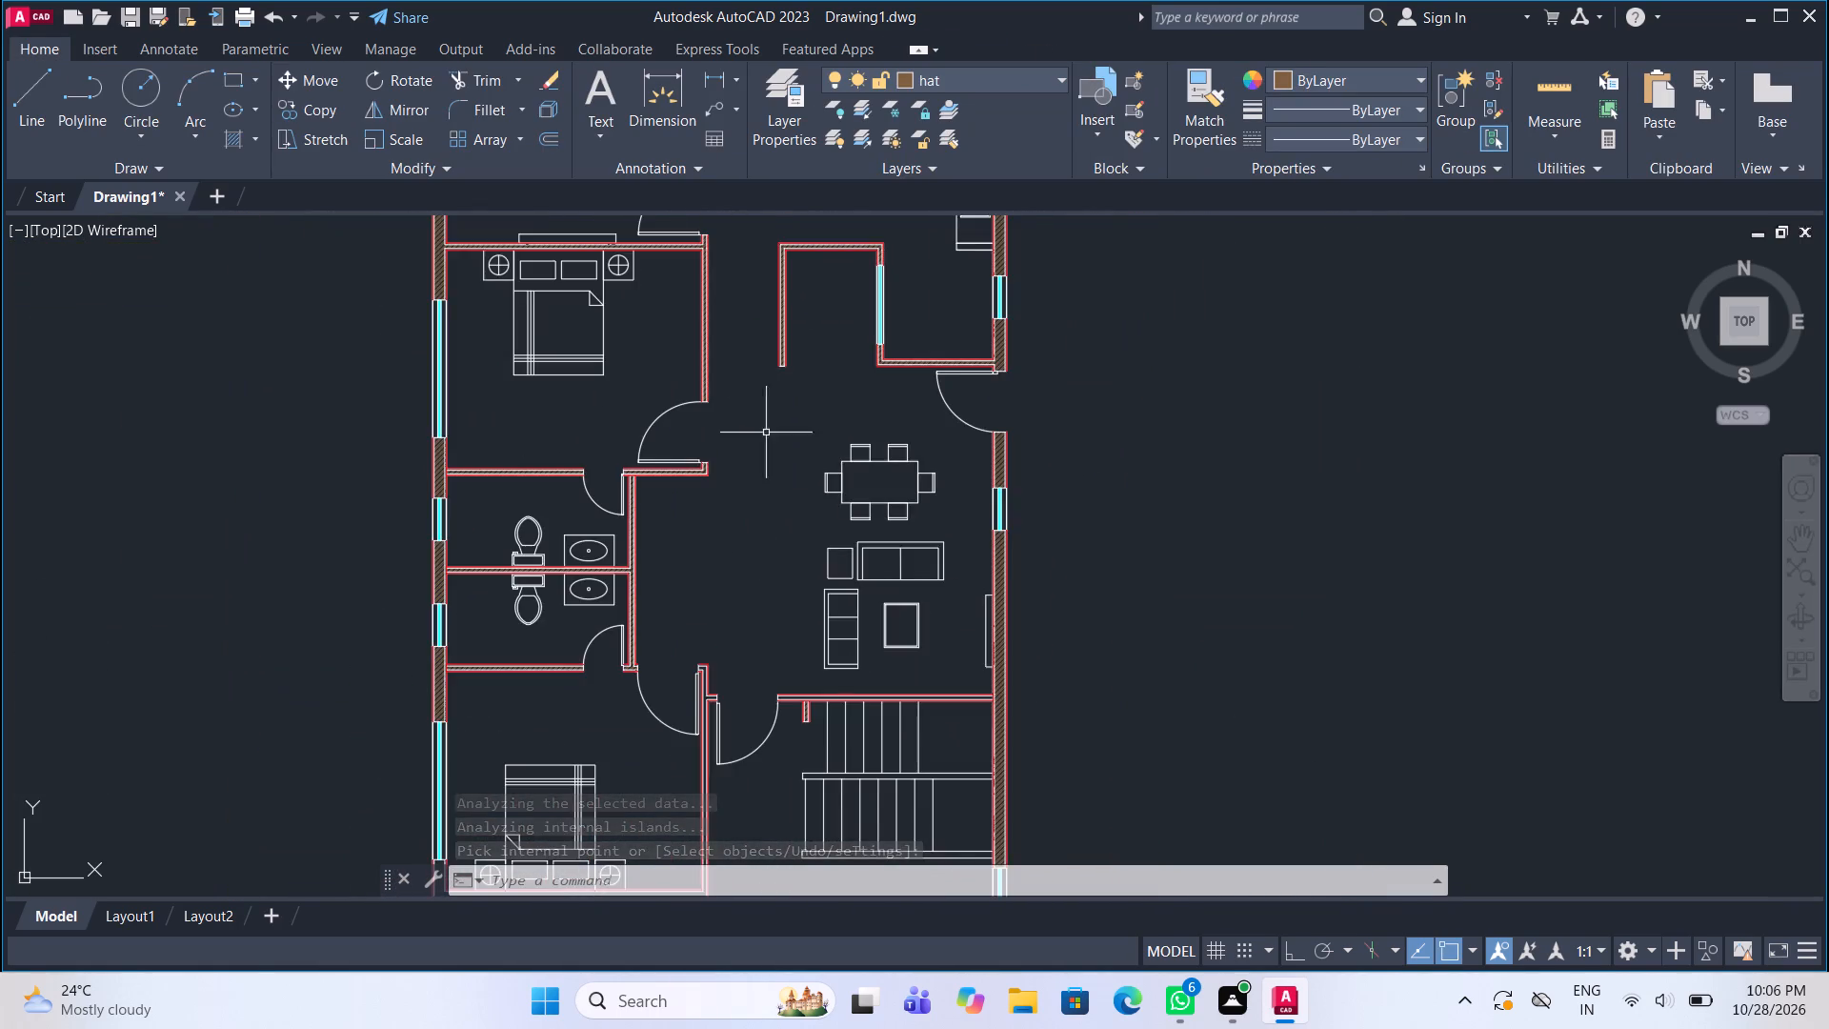
{"action": "scroll", "coordinate": [663, 709], "scroll_direction": "up", "scroll_amount": 1}
{"action": "middle_click_drag", "start_coordinate": [662, 709], "coordinate": [669, 512]}
{"action": "scroll", "coordinate": [708, 557], "scroll_direction": "up", "scroll_amount": 1}
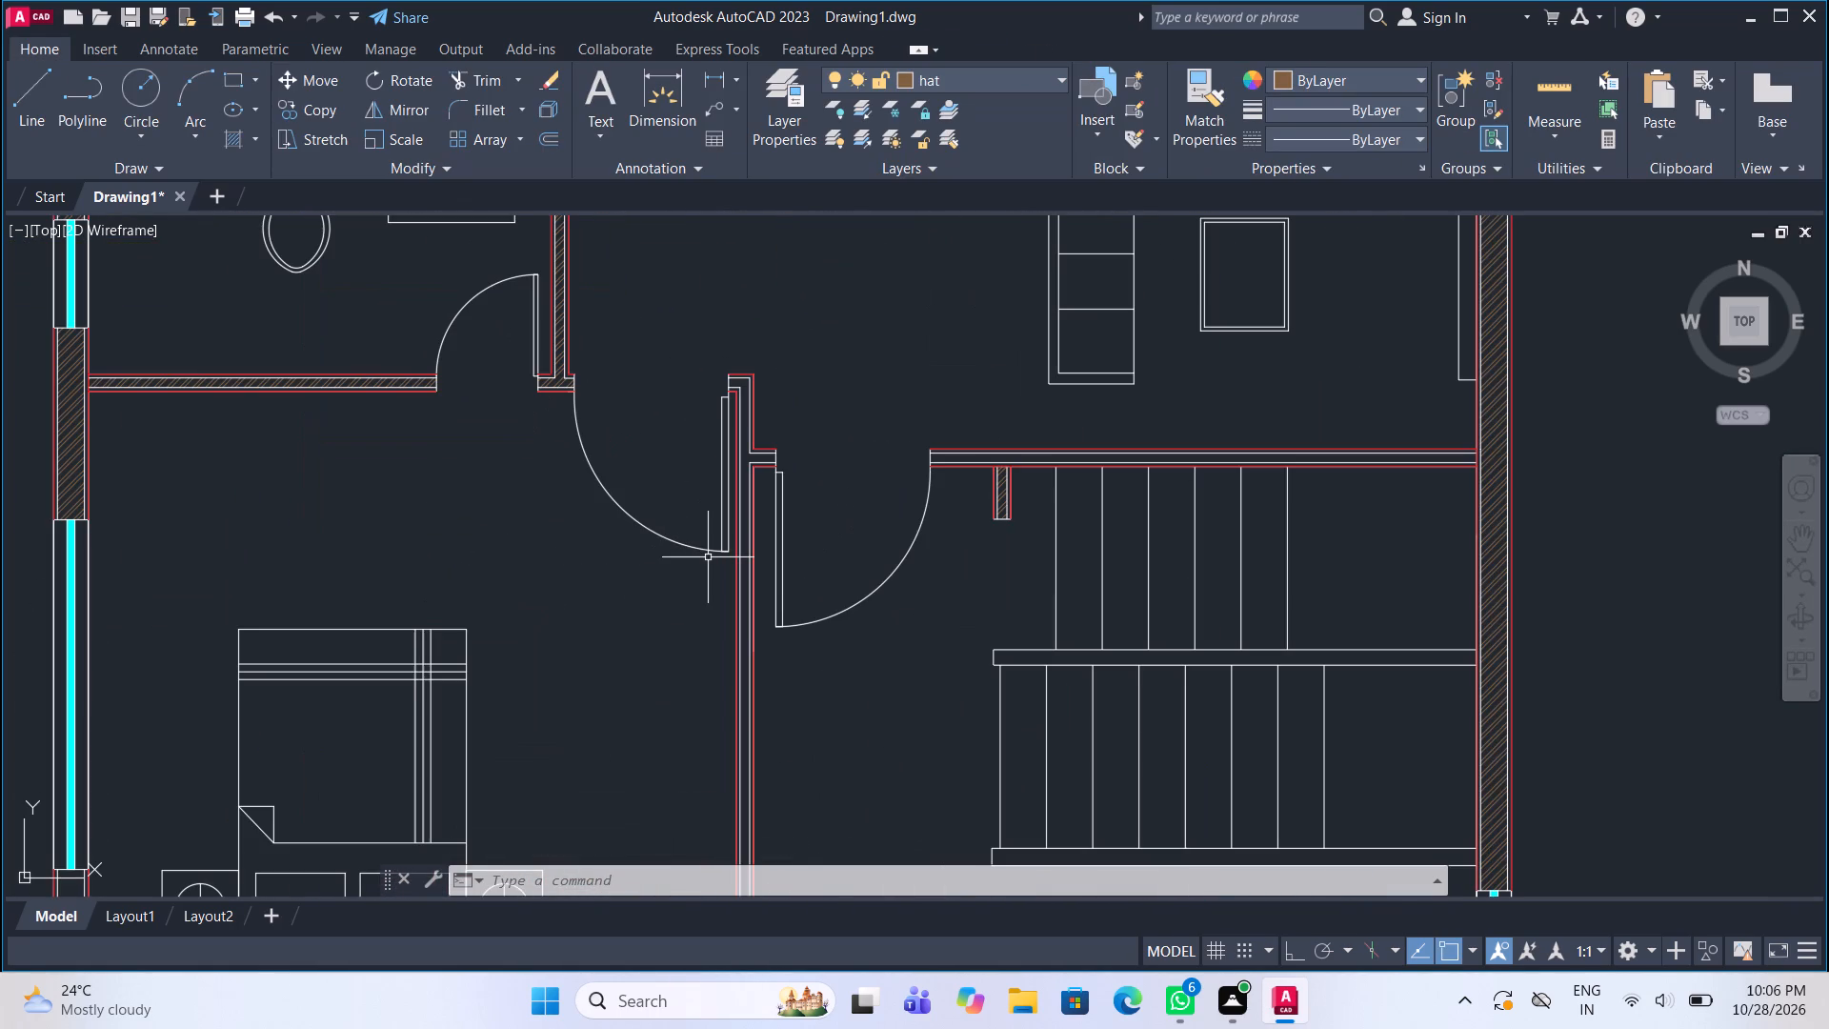
Start a new hatch, try the wall beside the southwest bedroom's door, and fill the wall between the living room and the stairs.
{"action": "key", "text": "h"}
{"action": "key", "text": "Return"}
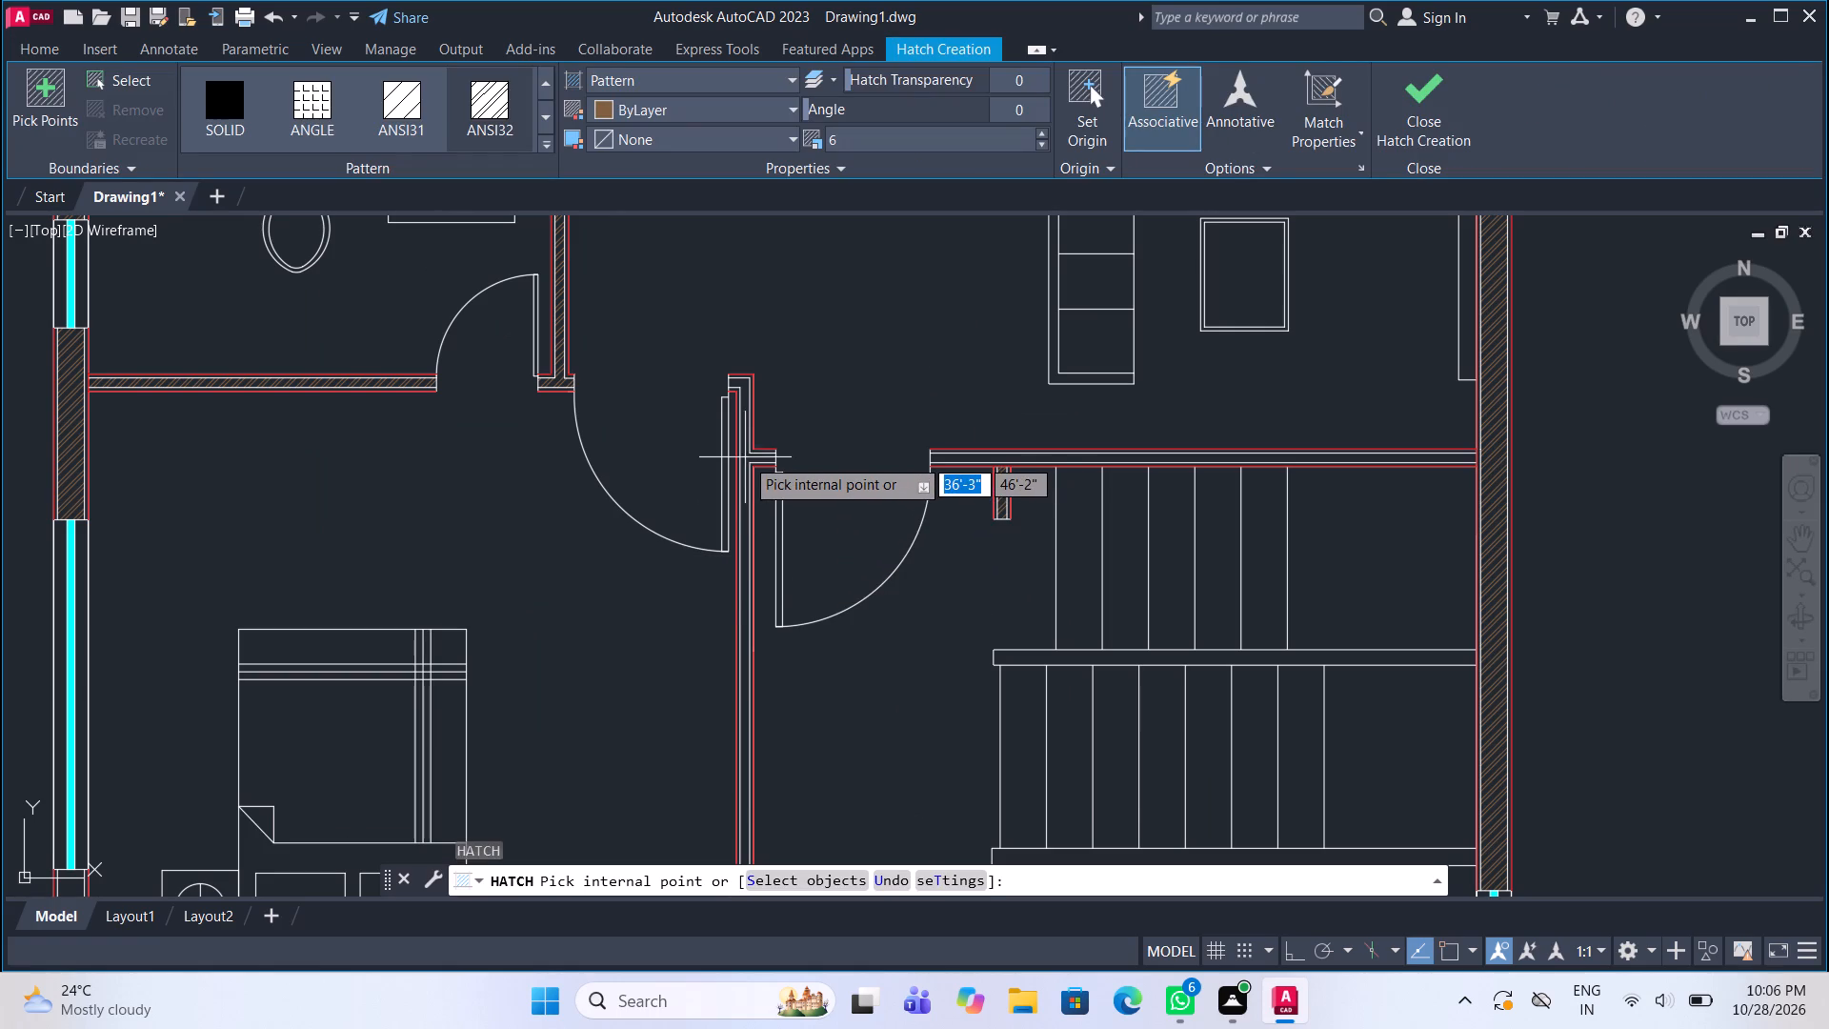
{"action": "left_click", "coordinate": [744, 459]}
{"action": "left_click", "coordinate": [1172, 324]}
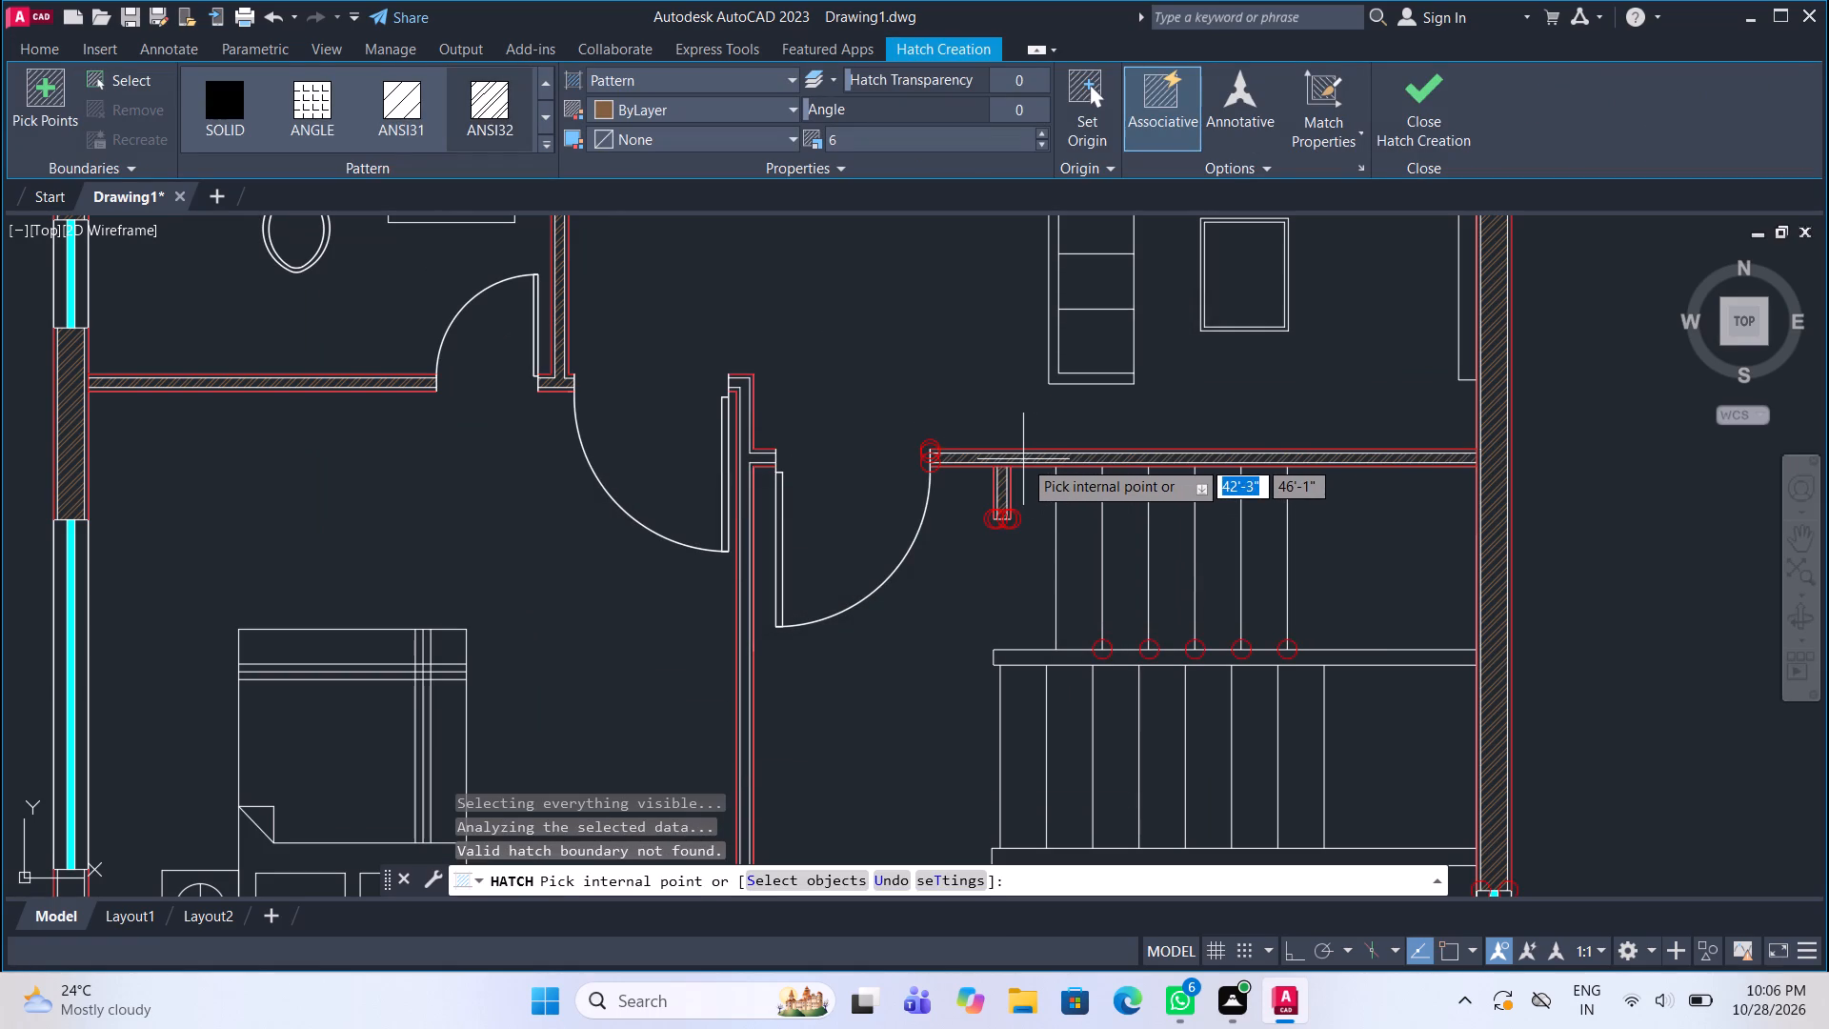
{"action": "left_click", "coordinate": [1023, 459]}
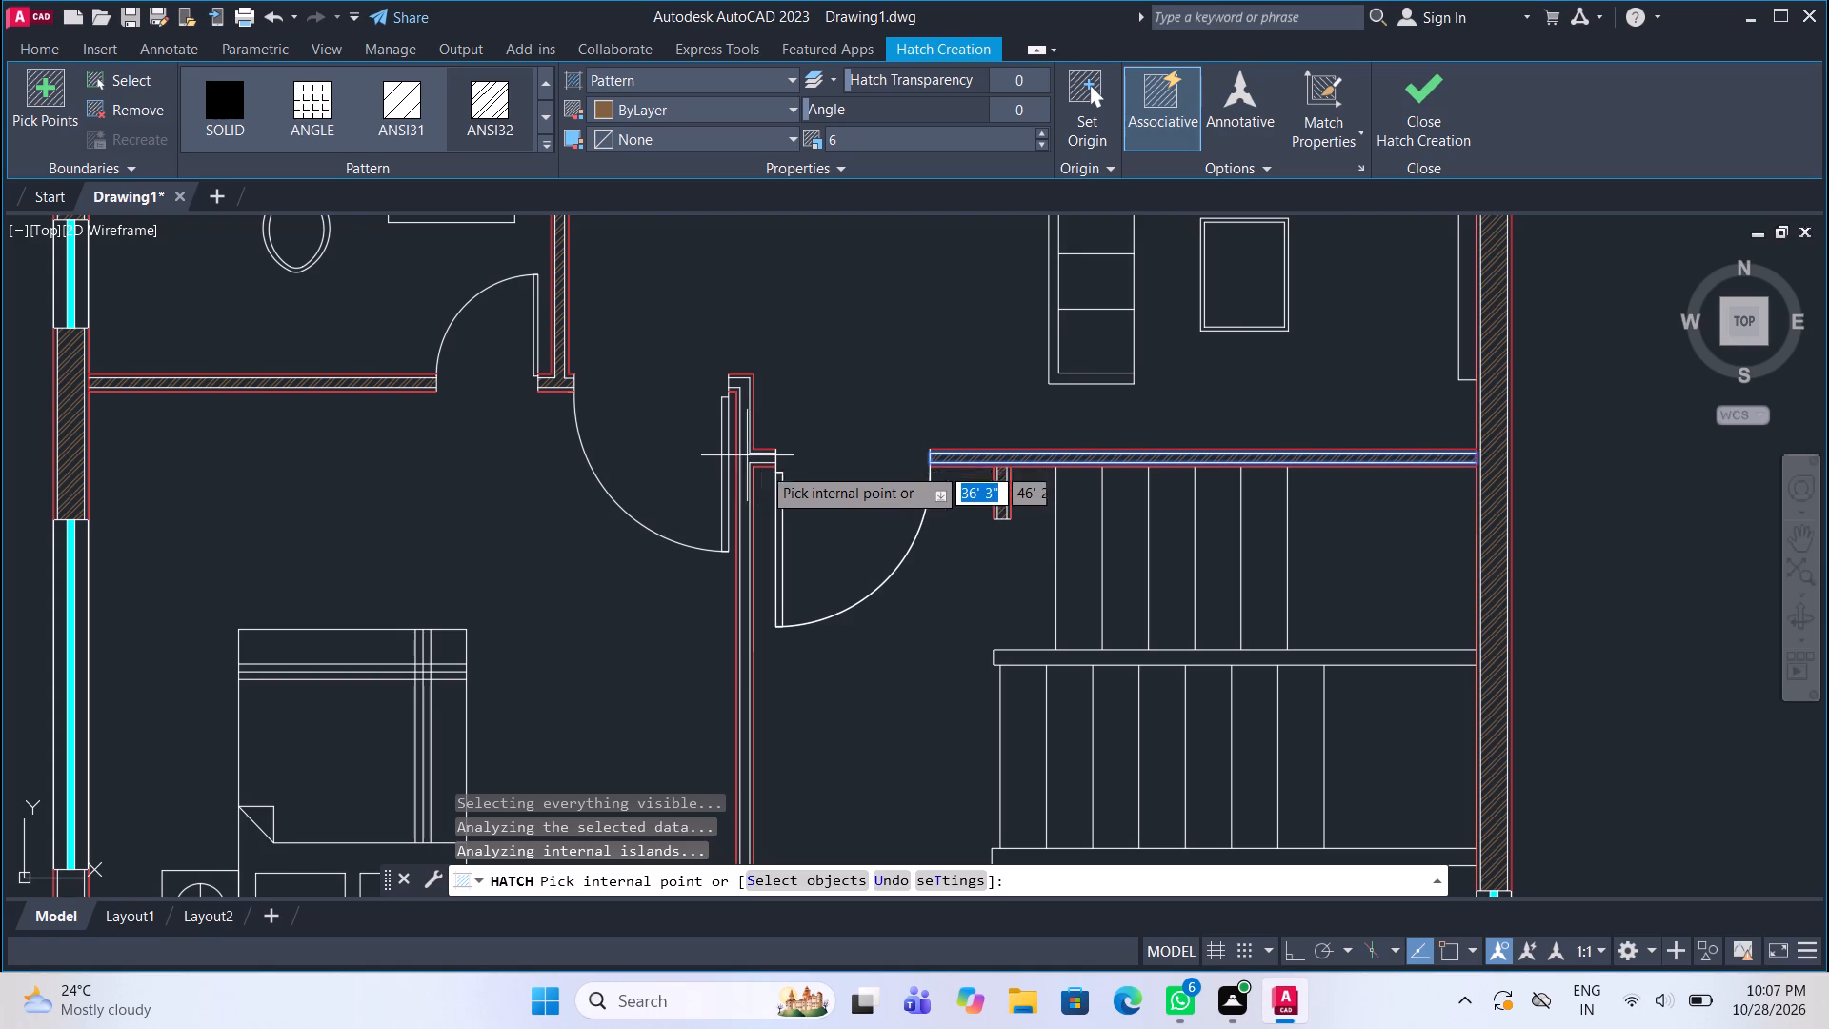
{"action": "left_click", "coordinate": [1423, 111]}
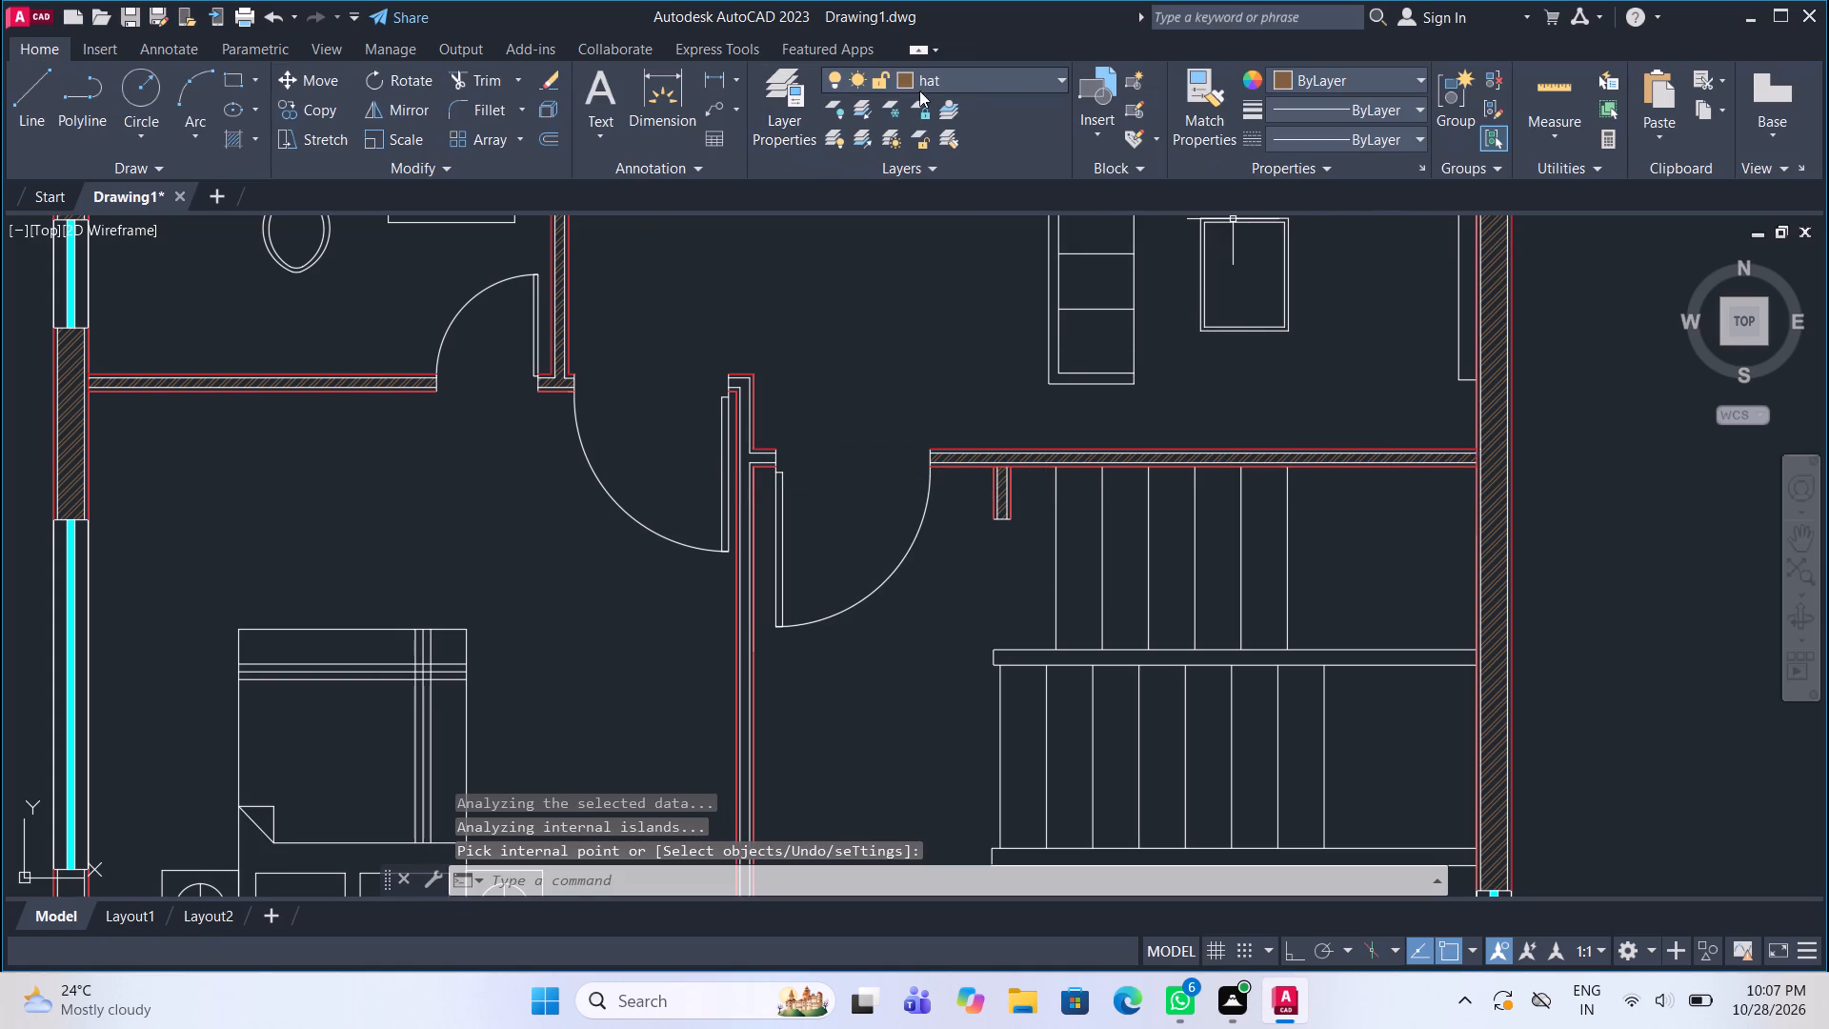
Make layer 0 the current layer.
{"action": "left_click", "coordinate": [947, 81]}
{"action": "left_click", "coordinate": [935, 110]}
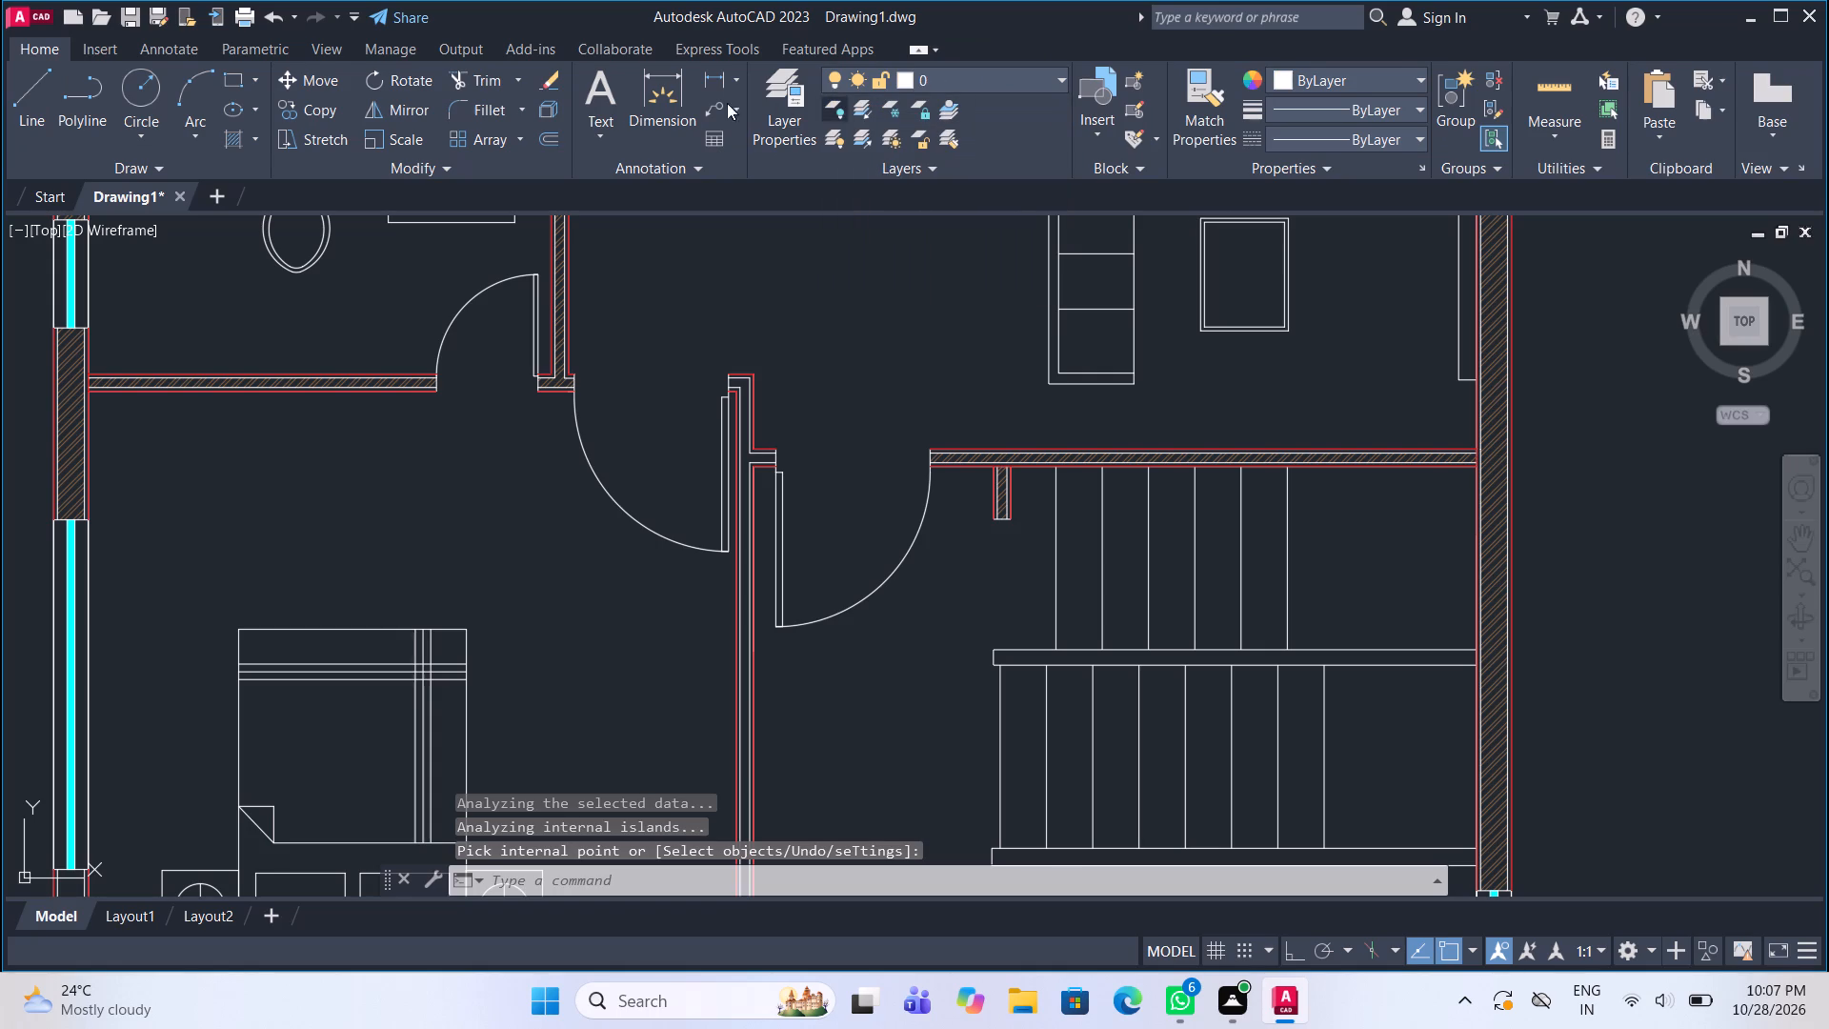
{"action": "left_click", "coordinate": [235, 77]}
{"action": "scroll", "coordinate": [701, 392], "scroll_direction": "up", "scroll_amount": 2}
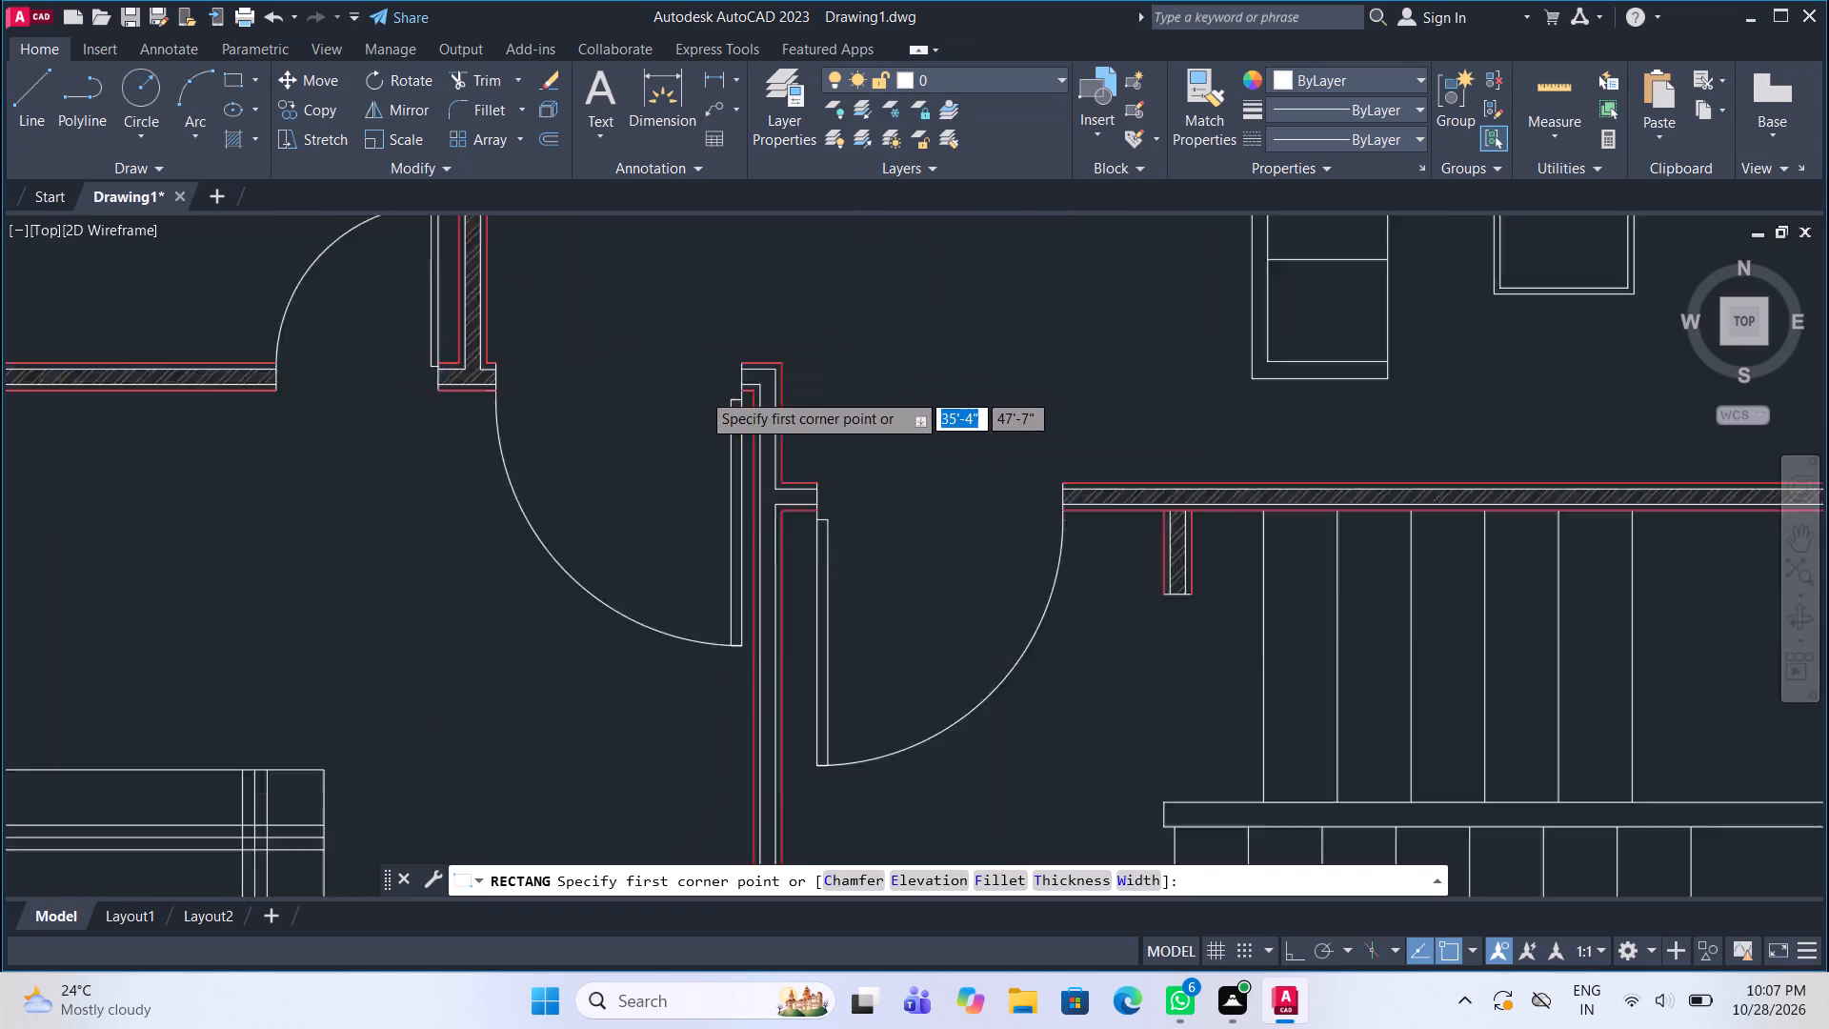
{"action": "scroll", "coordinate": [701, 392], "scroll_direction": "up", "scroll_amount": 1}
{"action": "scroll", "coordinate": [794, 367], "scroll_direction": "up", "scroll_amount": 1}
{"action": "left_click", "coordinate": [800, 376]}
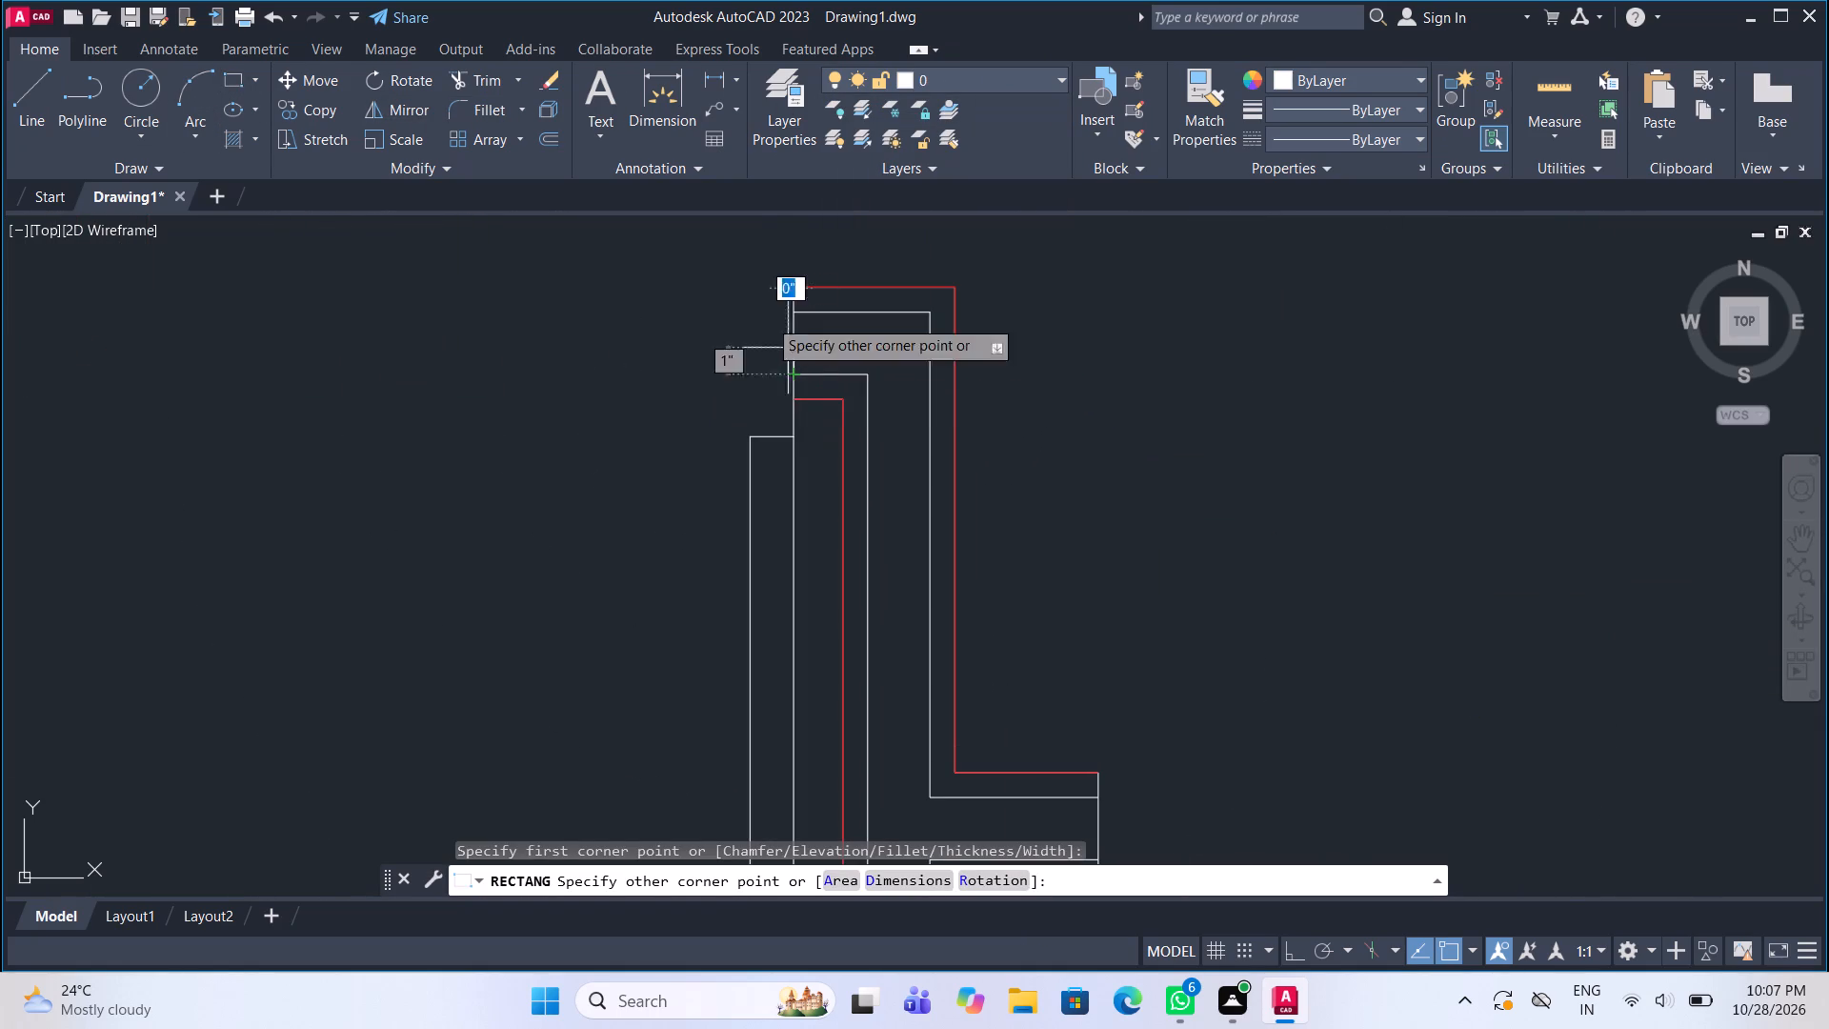
Trace a line from the southwest bedroom's door jamb around the staircase hall's door jamb, then about 11'-6" south to the front door.
{"action": "left_click", "coordinate": [40, 109]}
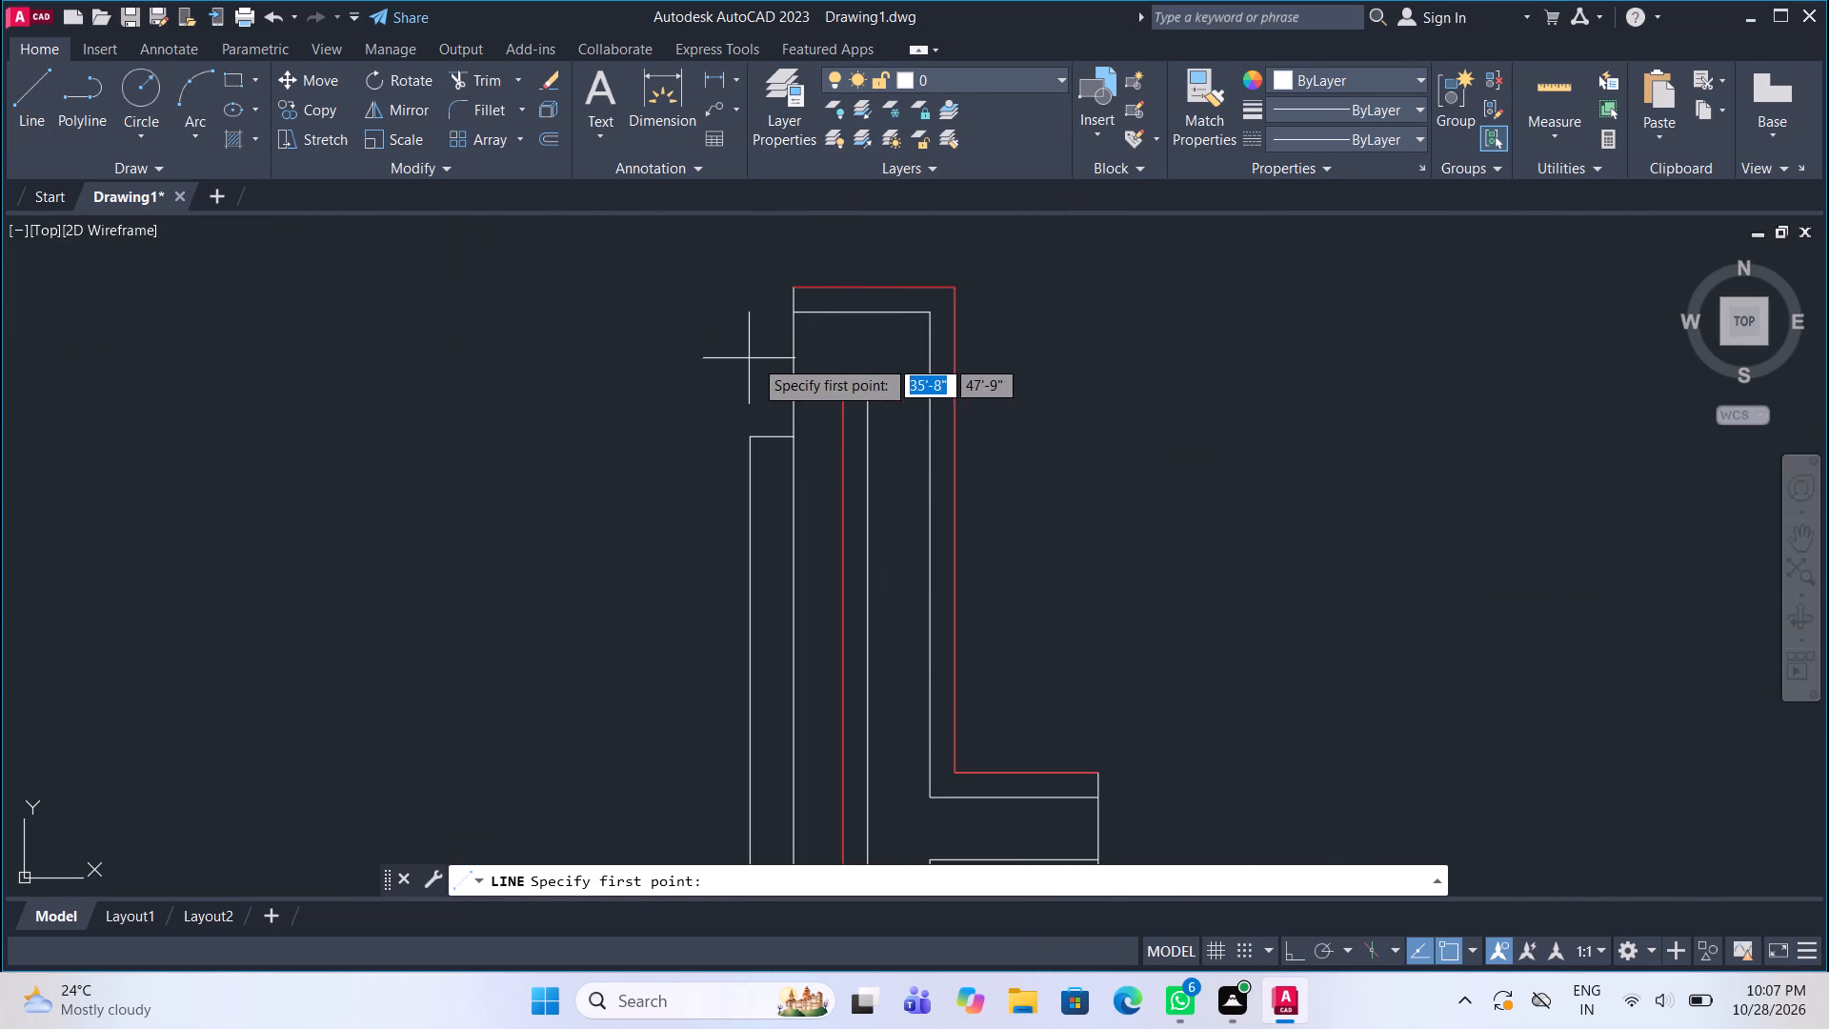
{"action": "left_click", "coordinate": [792, 380]}
{"action": "left_click", "coordinate": [789, 313]}
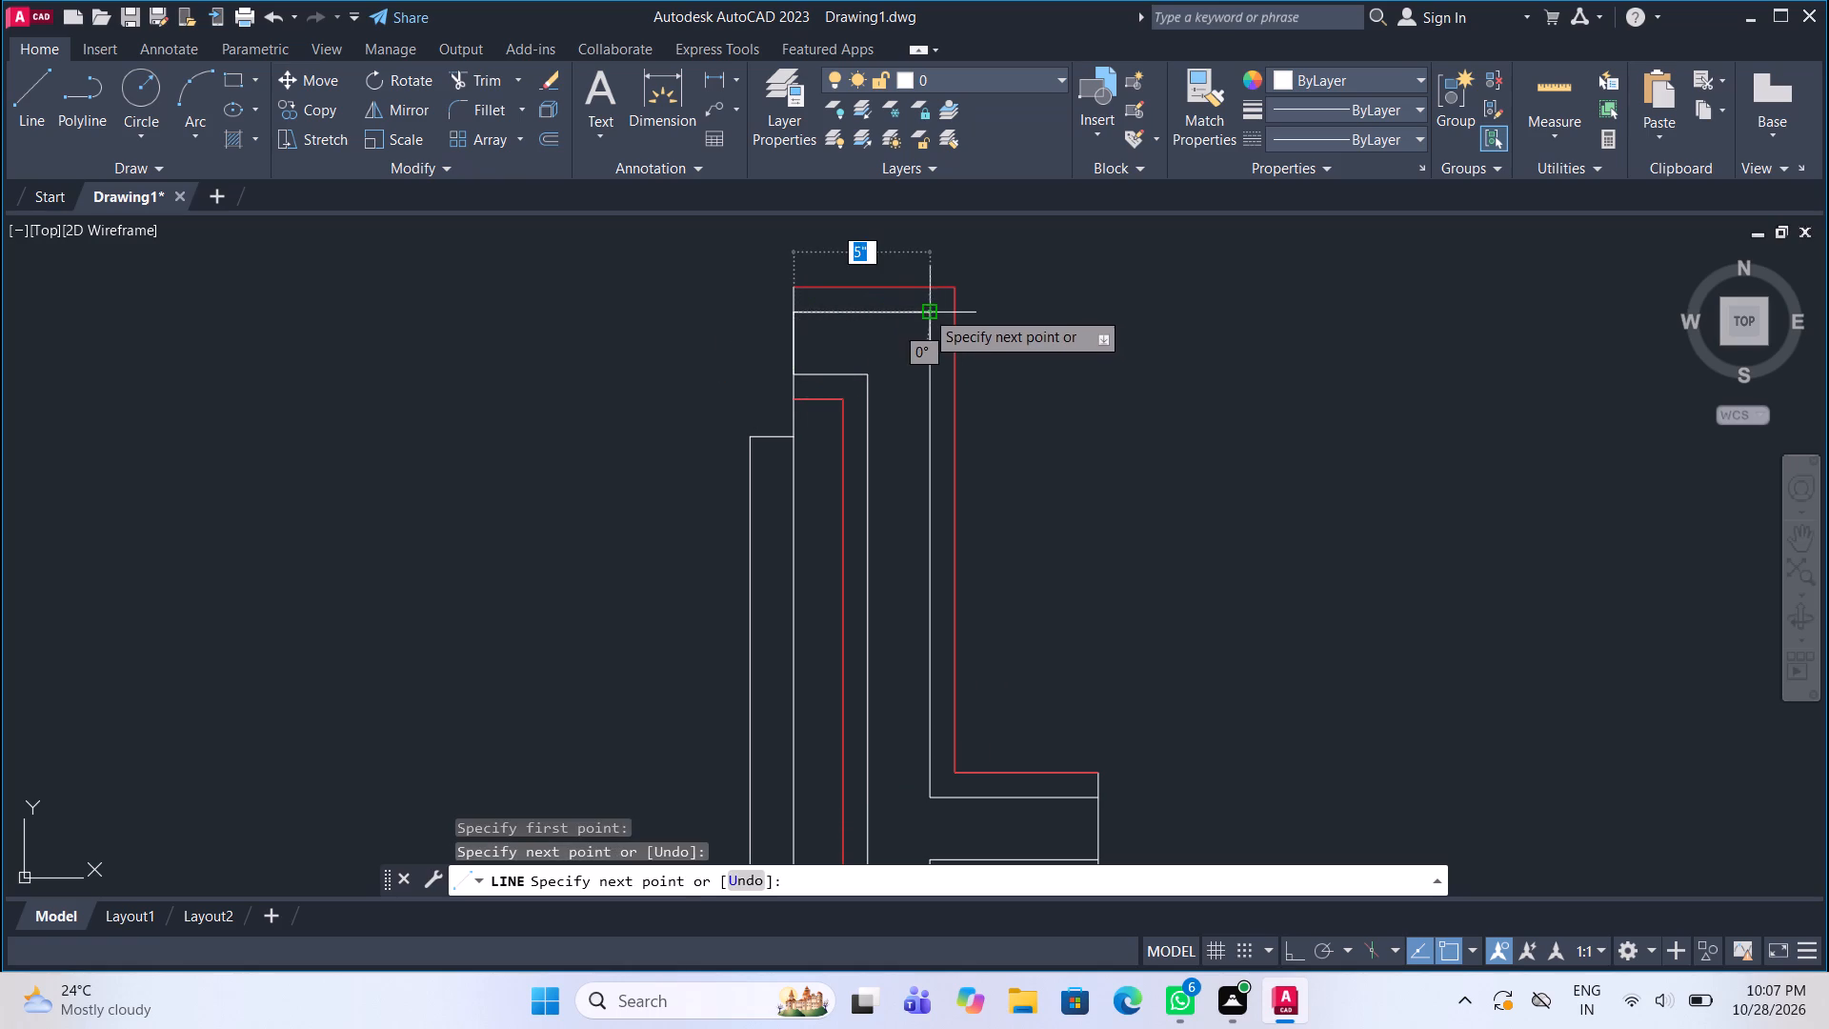
{"action": "left_click", "coordinate": [925, 310]}
{"action": "scroll", "coordinate": [925, 310], "scroll_direction": "down", "scroll_amount": 3}
{"action": "scroll", "coordinate": [928, 450], "scroll_direction": "up", "scroll_amount": 3}
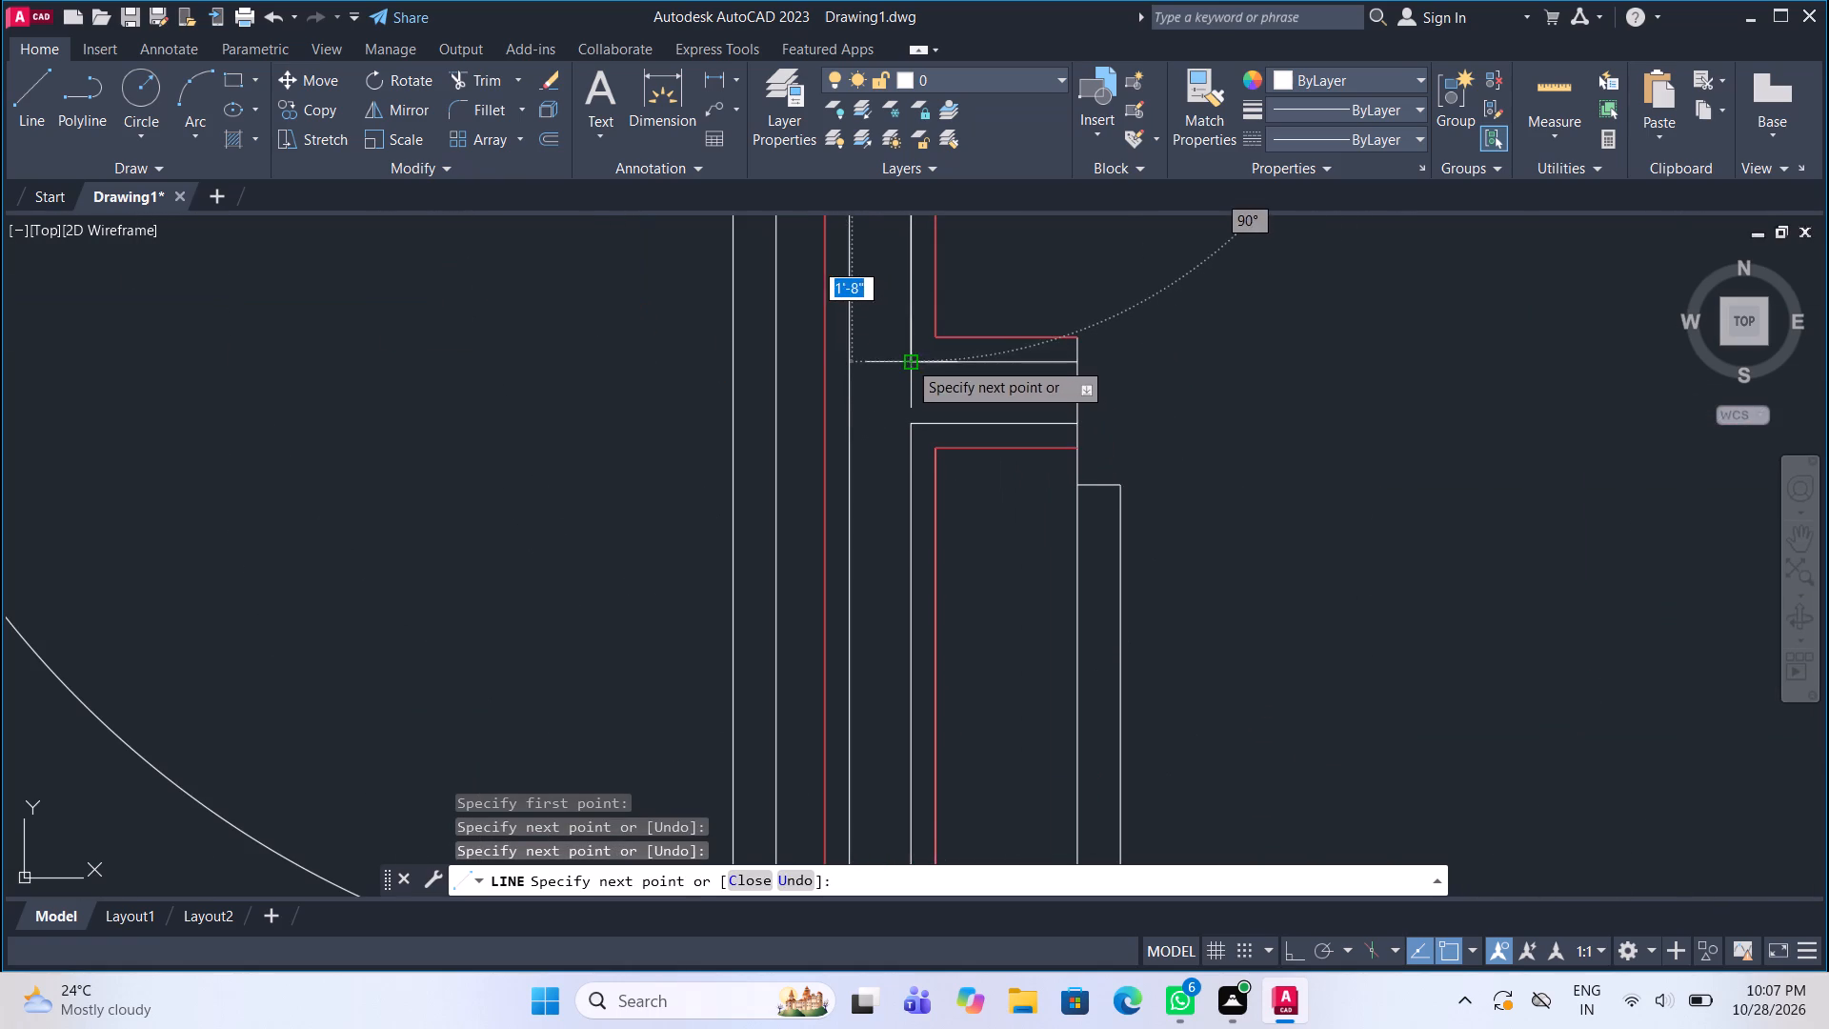
{"action": "left_click", "coordinate": [908, 360]}
{"action": "left_click", "coordinate": [1070, 362]}
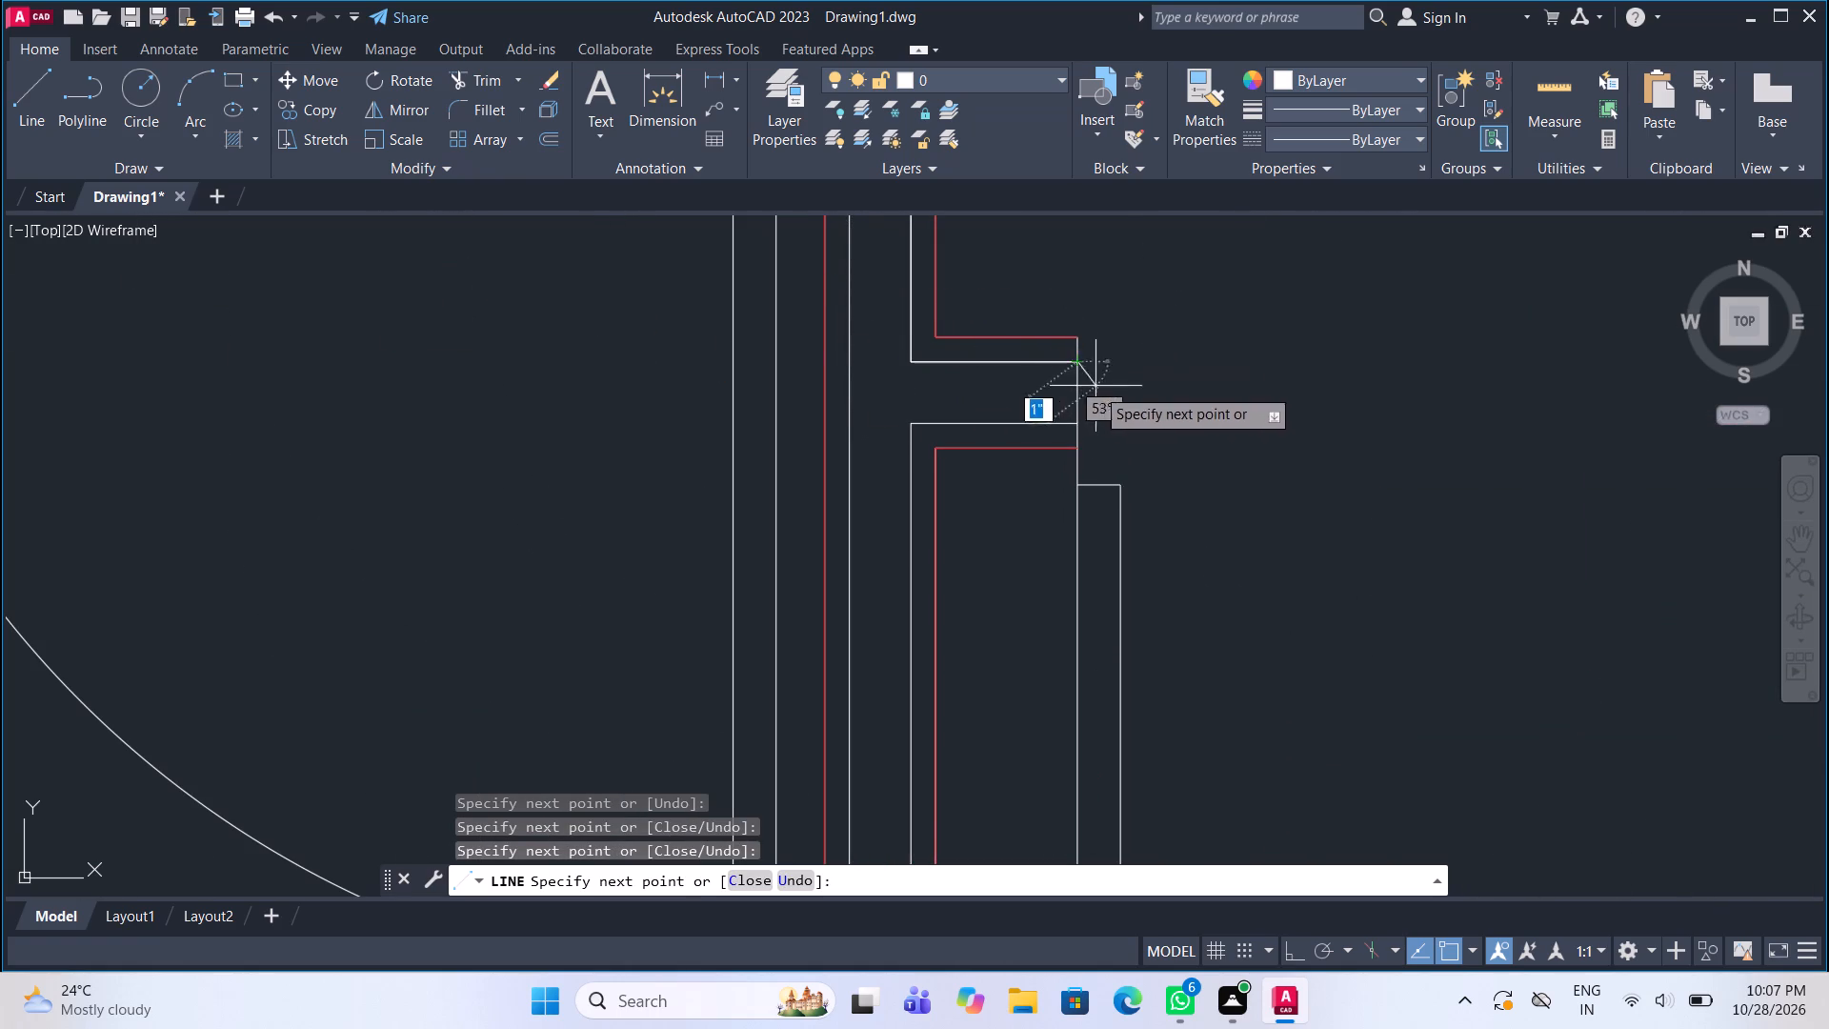
{"action": "left_click", "coordinate": [1080, 431]}
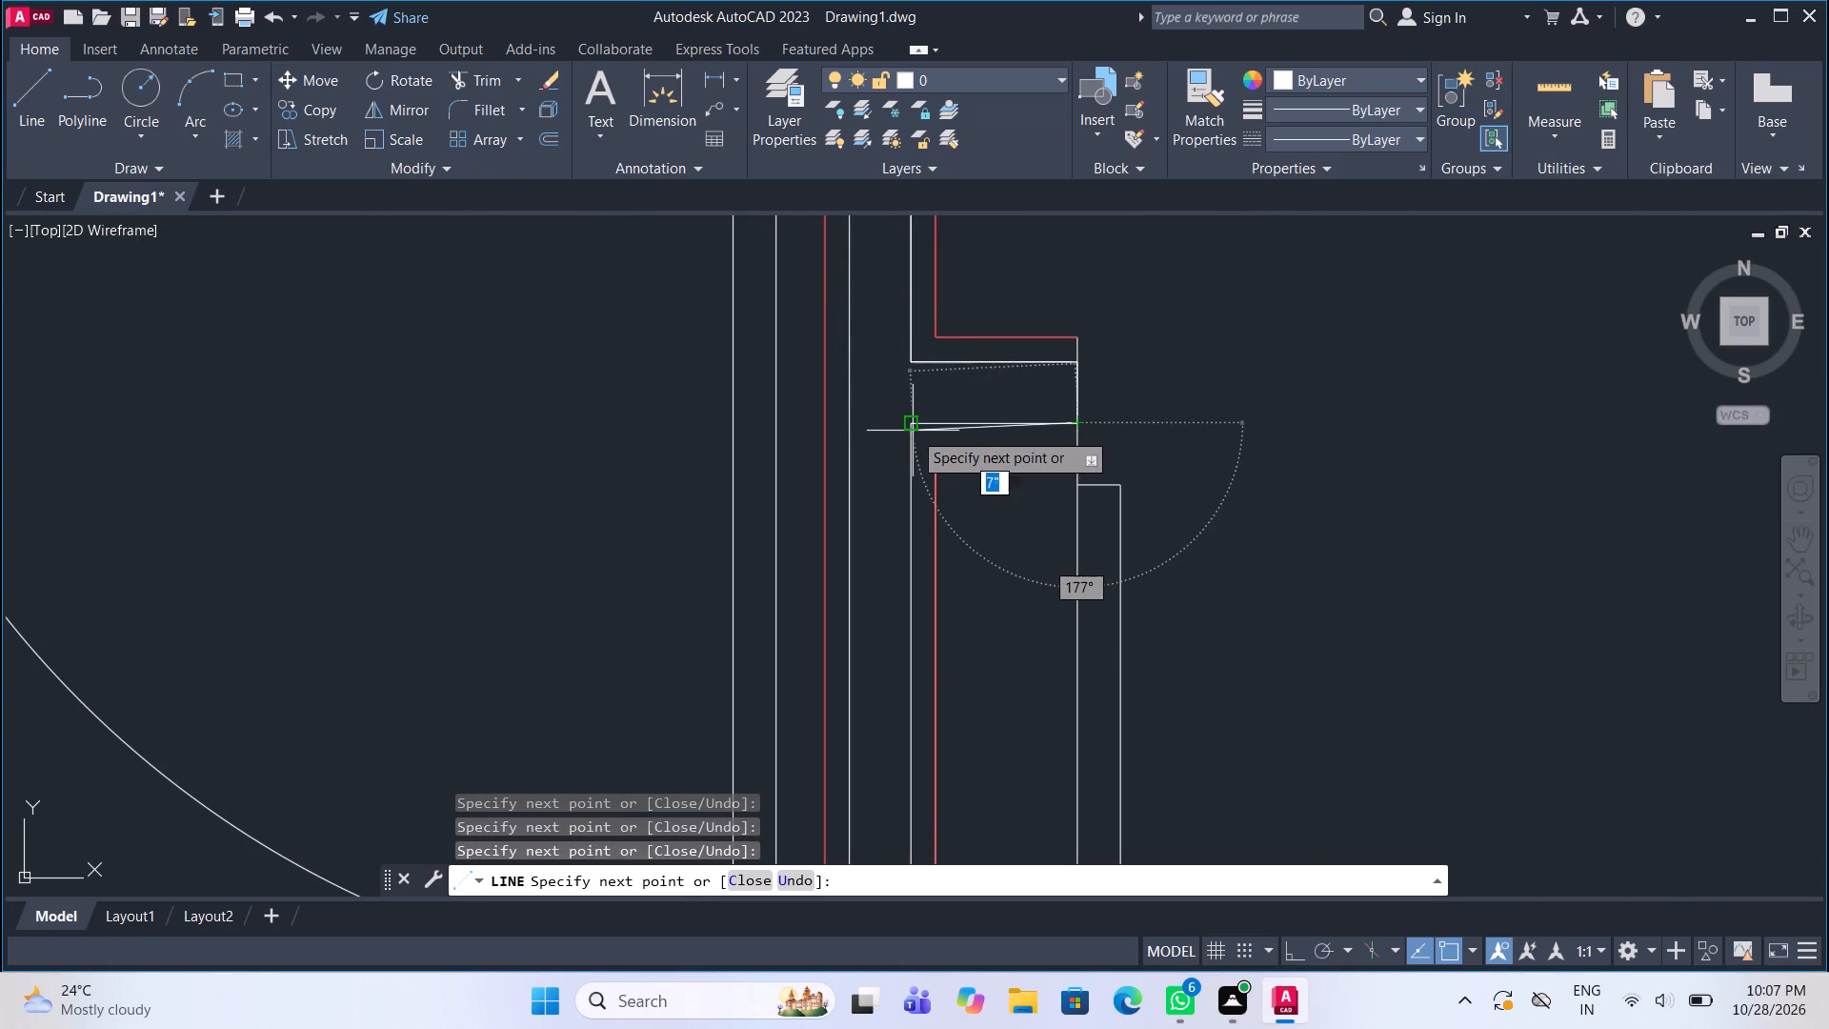
{"action": "left_click", "coordinate": [913, 431]}
{"action": "scroll", "coordinate": [917, 405], "scroll_direction": "down", "scroll_amount": 5}
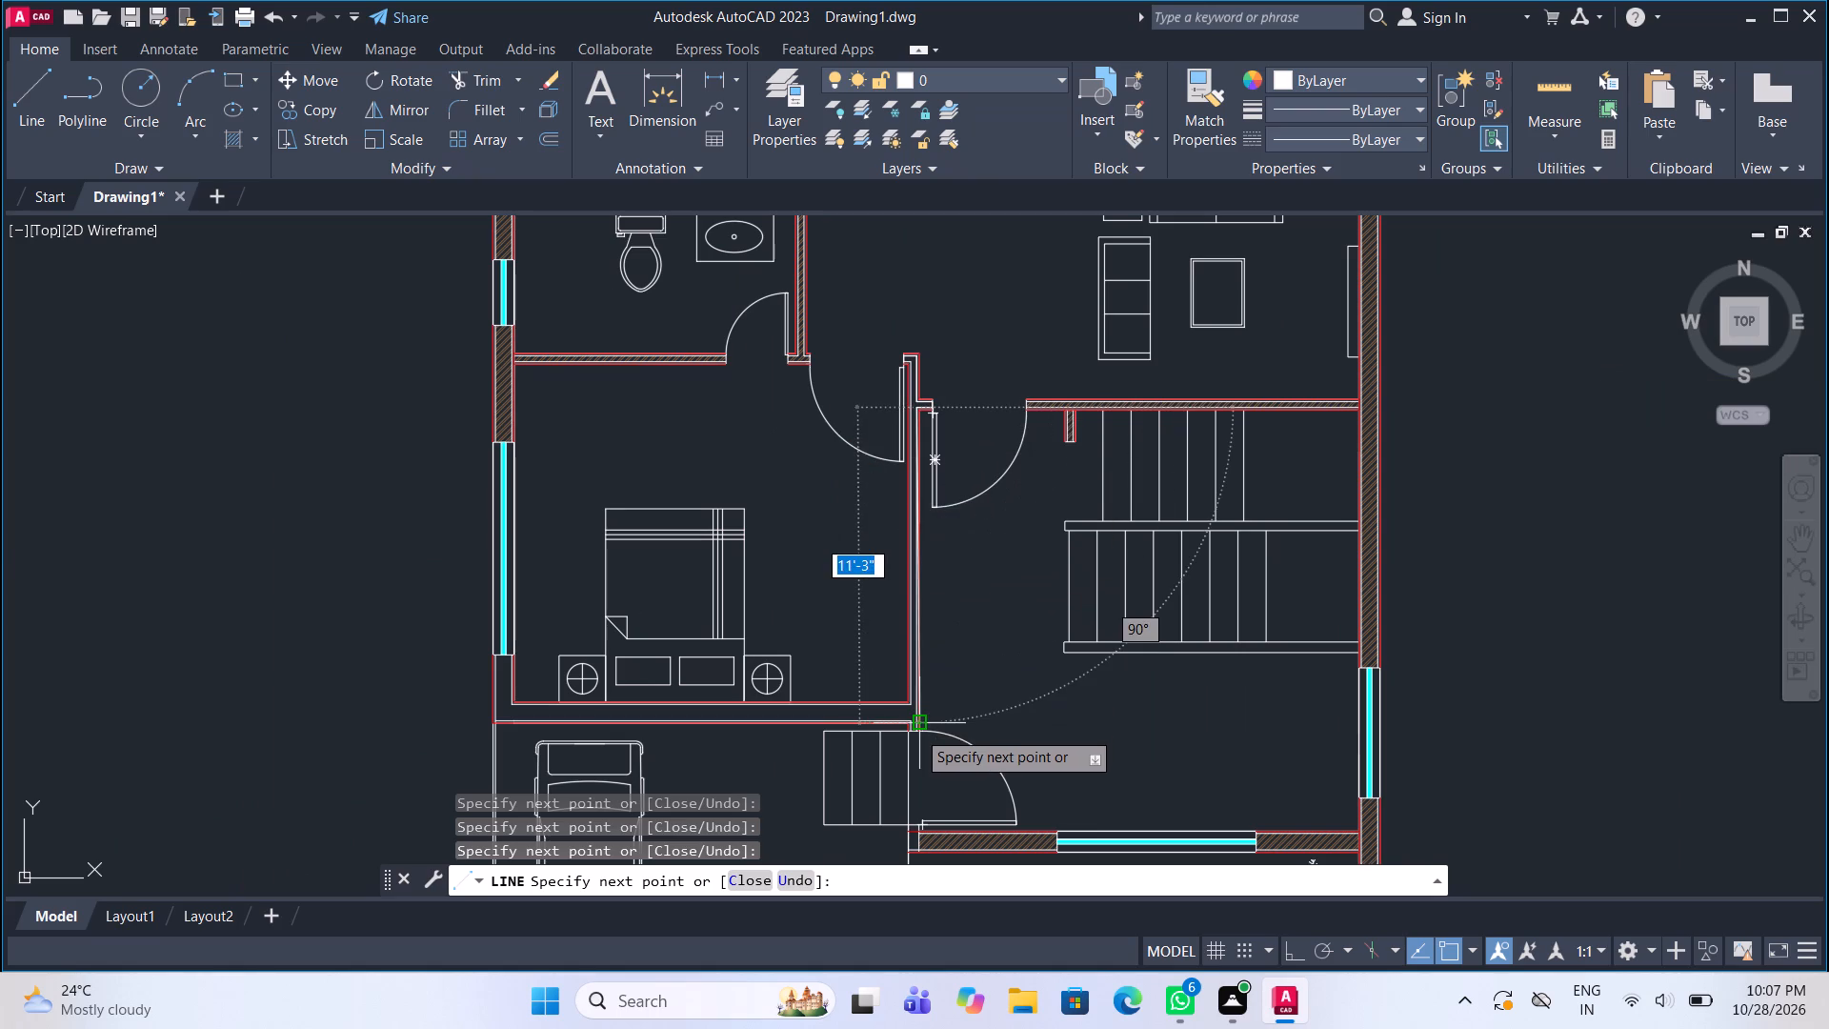
{"action": "scroll", "coordinate": [916, 730], "scroll_direction": "up", "scroll_amount": 4}
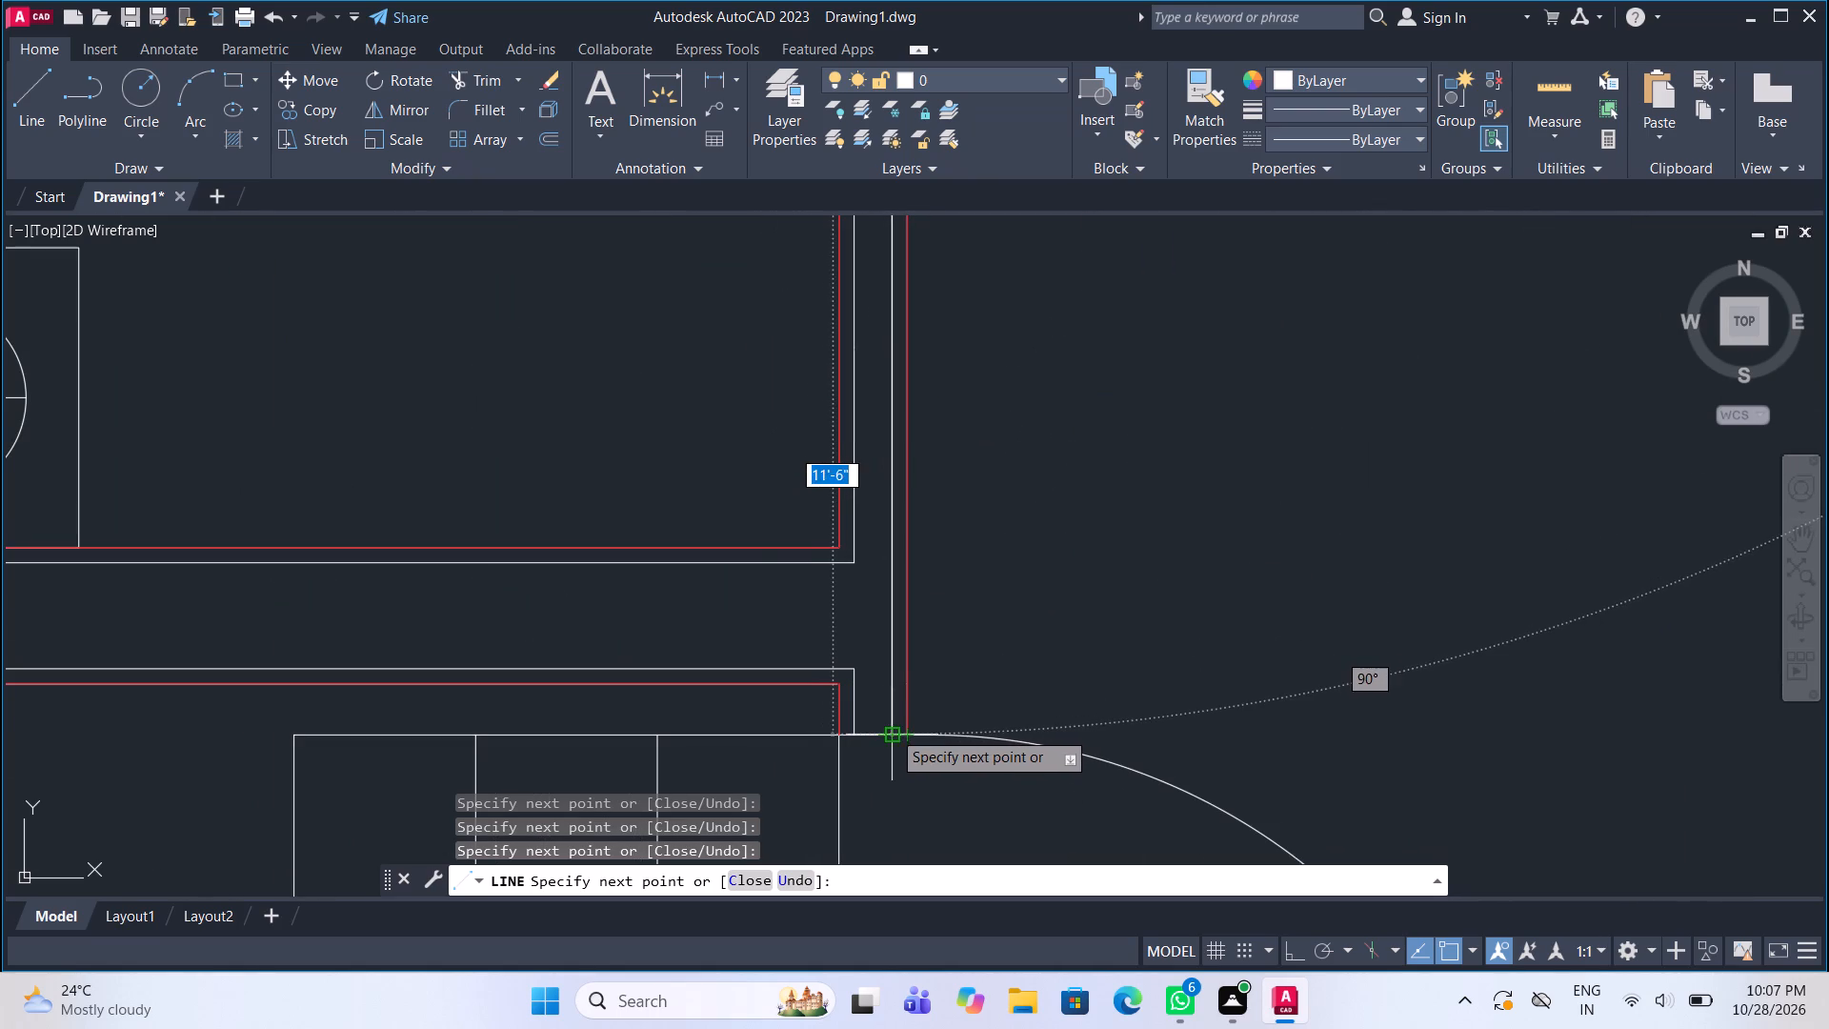
{"action": "left_click", "coordinate": [893, 730]}
Trace a second line from the front door along the car porch wall, up to the bedroom's west window, across, and down to the inner corner.
{"action": "left_click", "coordinate": [39, 109]}
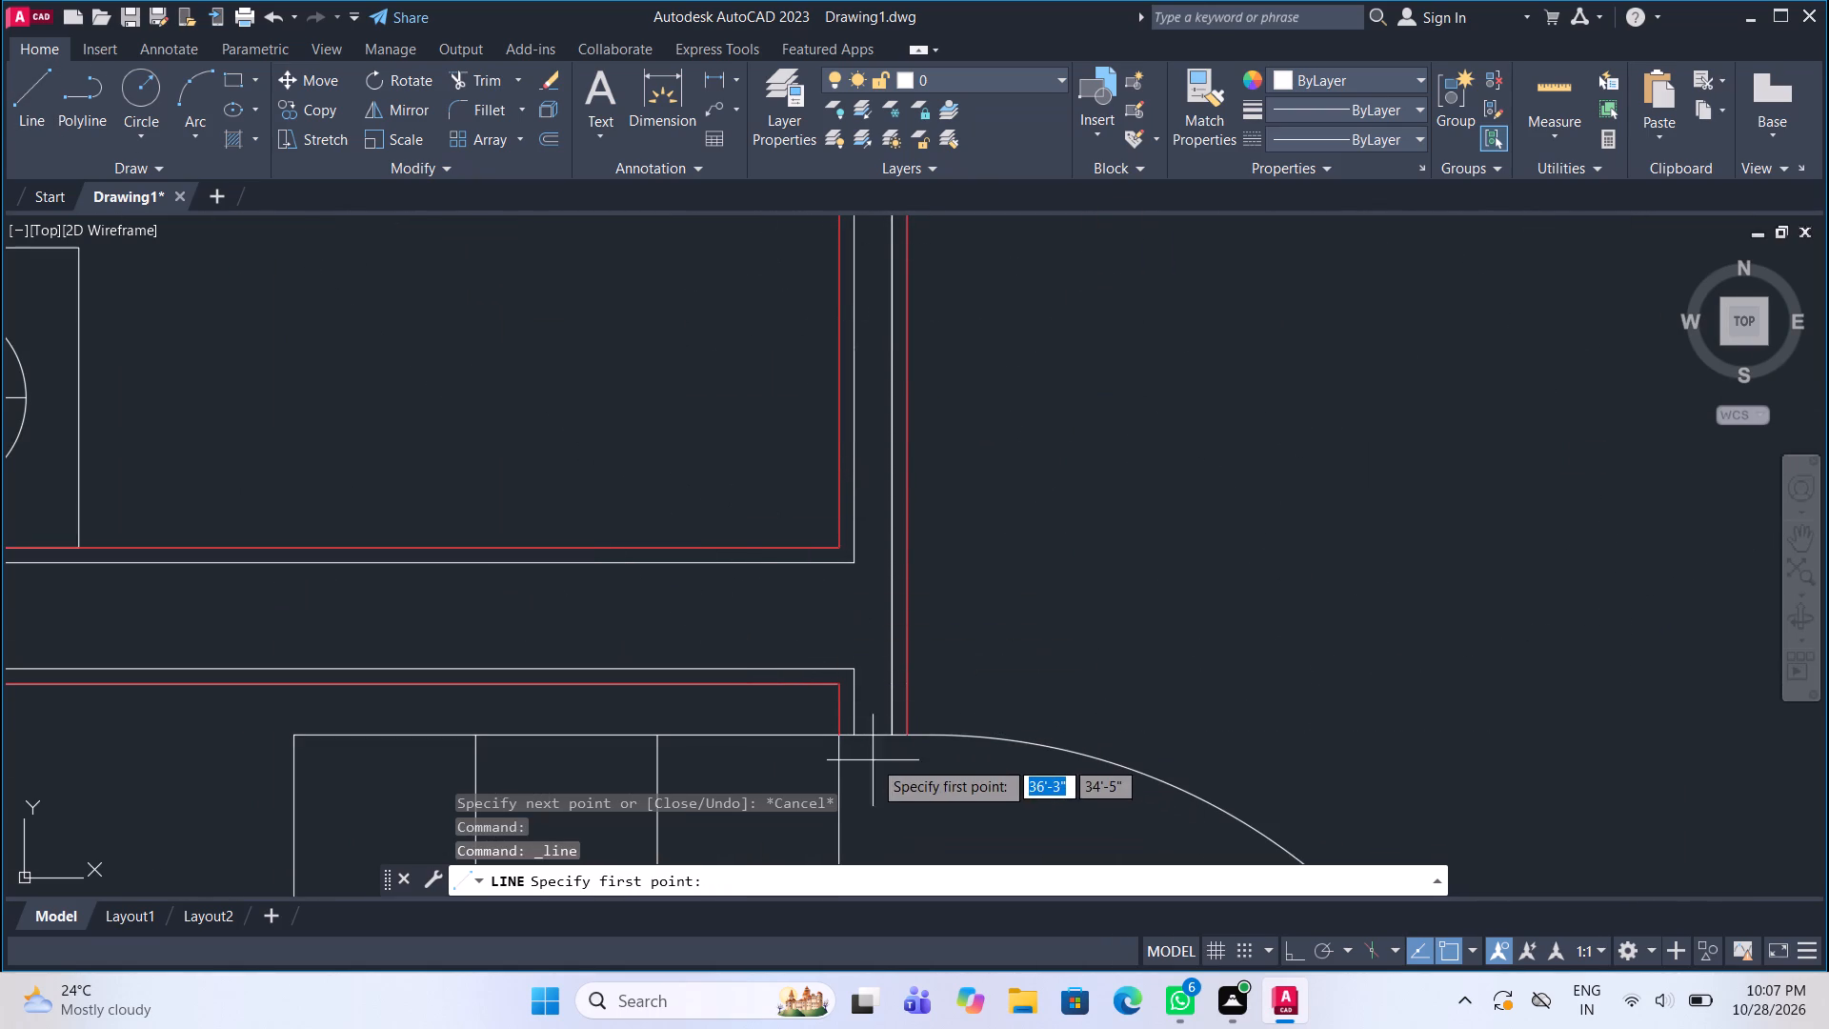
{"action": "left_click", "coordinate": [855, 738]}
{"action": "left_click", "coordinate": [850, 673]}
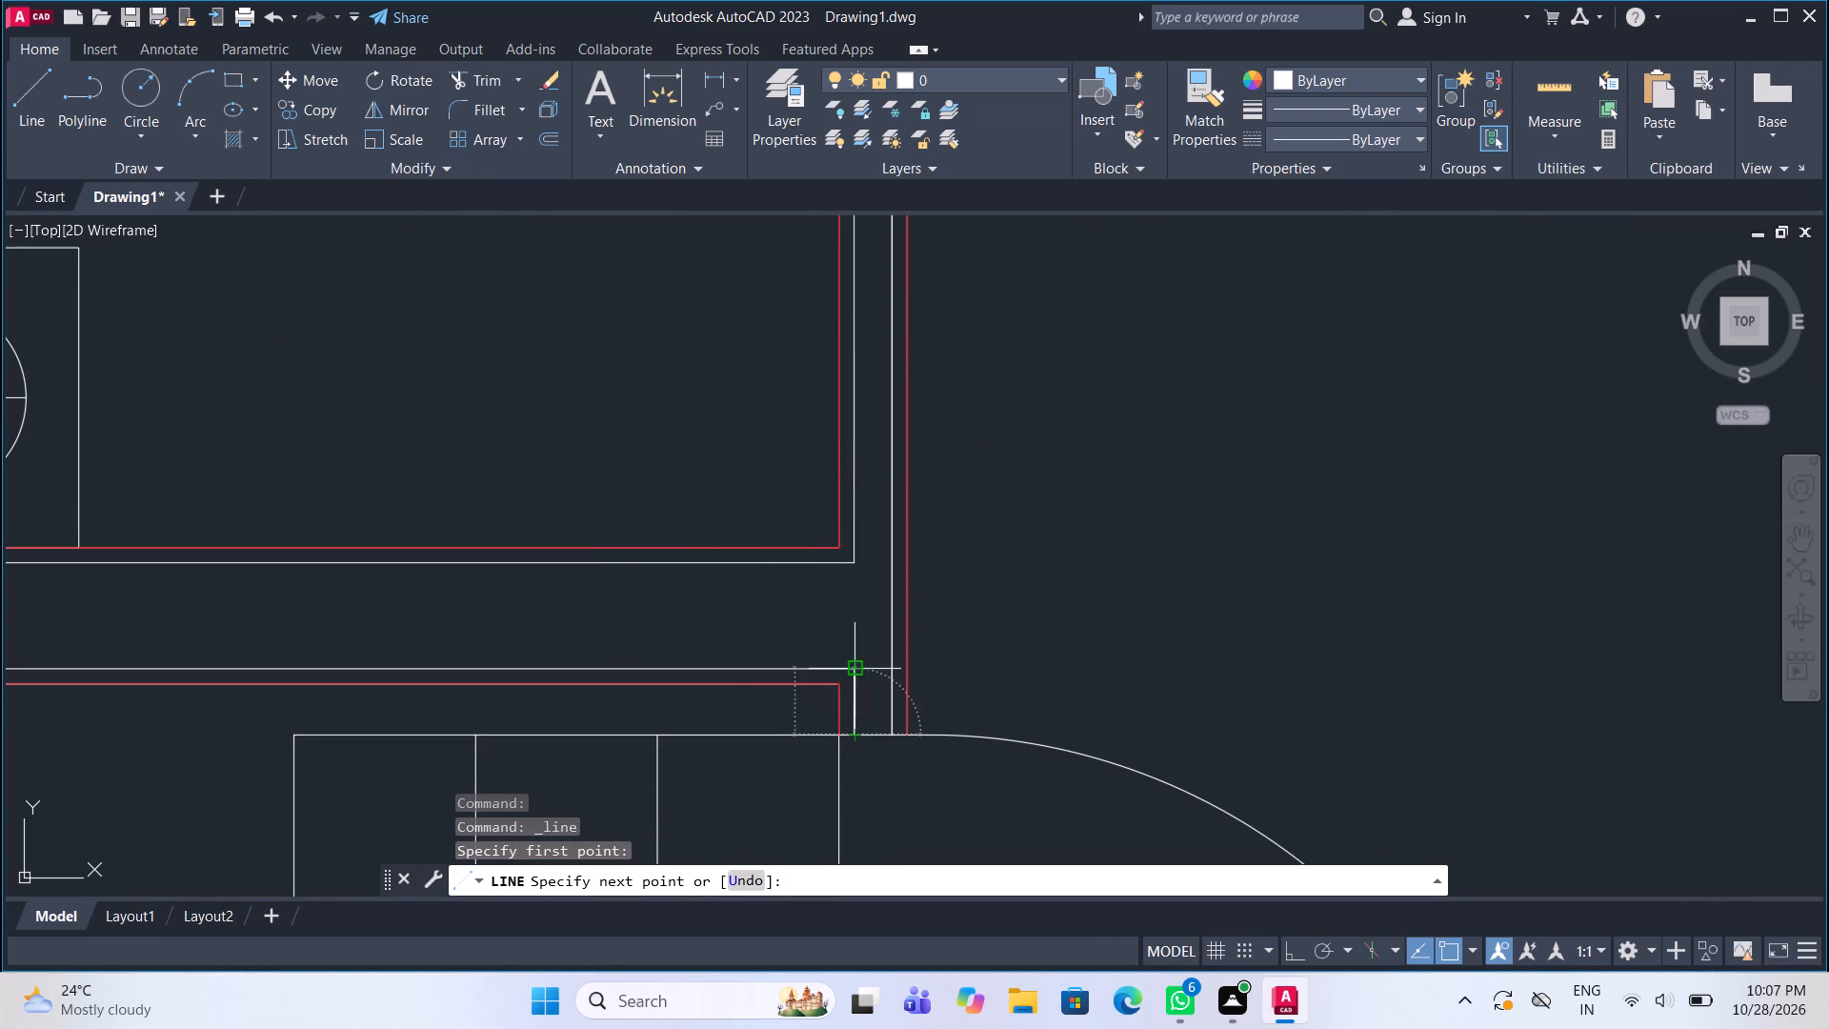
{"action": "scroll", "coordinate": [846, 695], "scroll_direction": "down", "scroll_amount": 3}
{"action": "middle_click_drag", "start_coordinate": [475, 696], "coordinate": [789, 681]}
{"action": "scroll", "coordinate": [437, 690], "scroll_direction": "up", "scroll_amount": 3}
{"action": "left_click", "coordinate": [717, 627]}
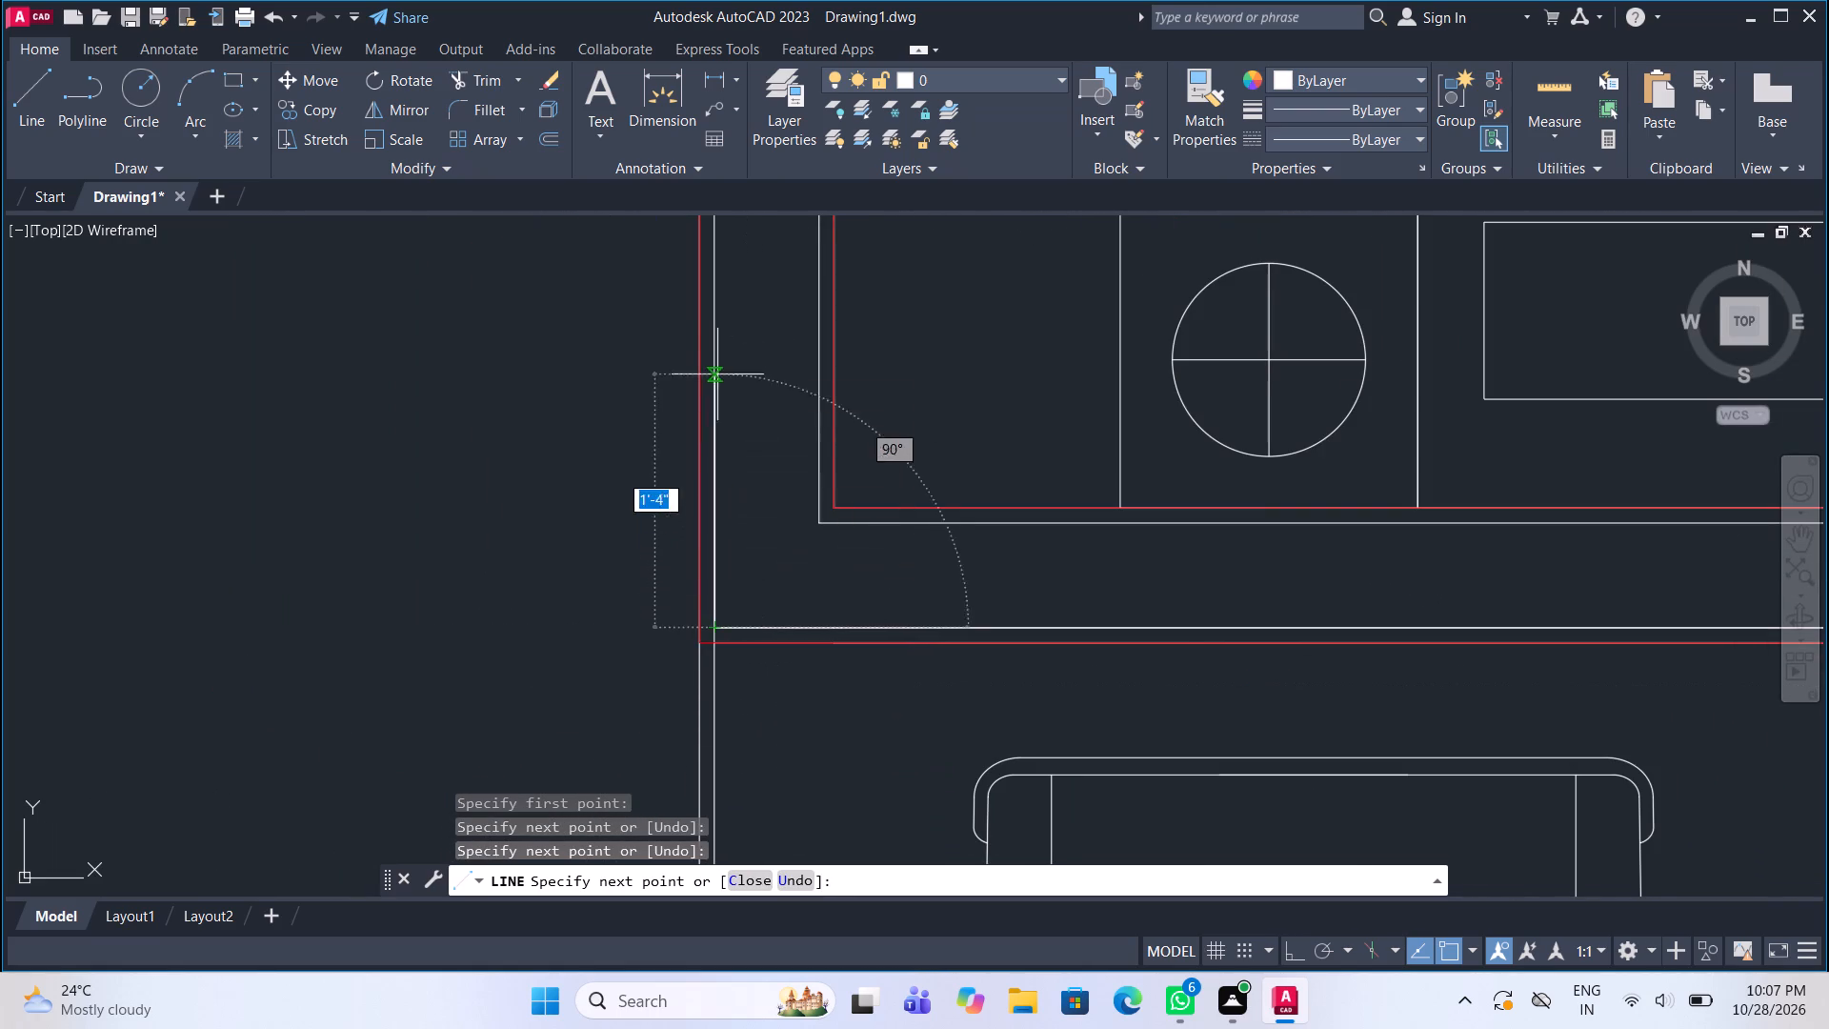
{"action": "middle_click_drag", "start_coordinate": [717, 366], "coordinate": [723, 448]}
{"action": "left_click", "coordinate": [721, 295]}
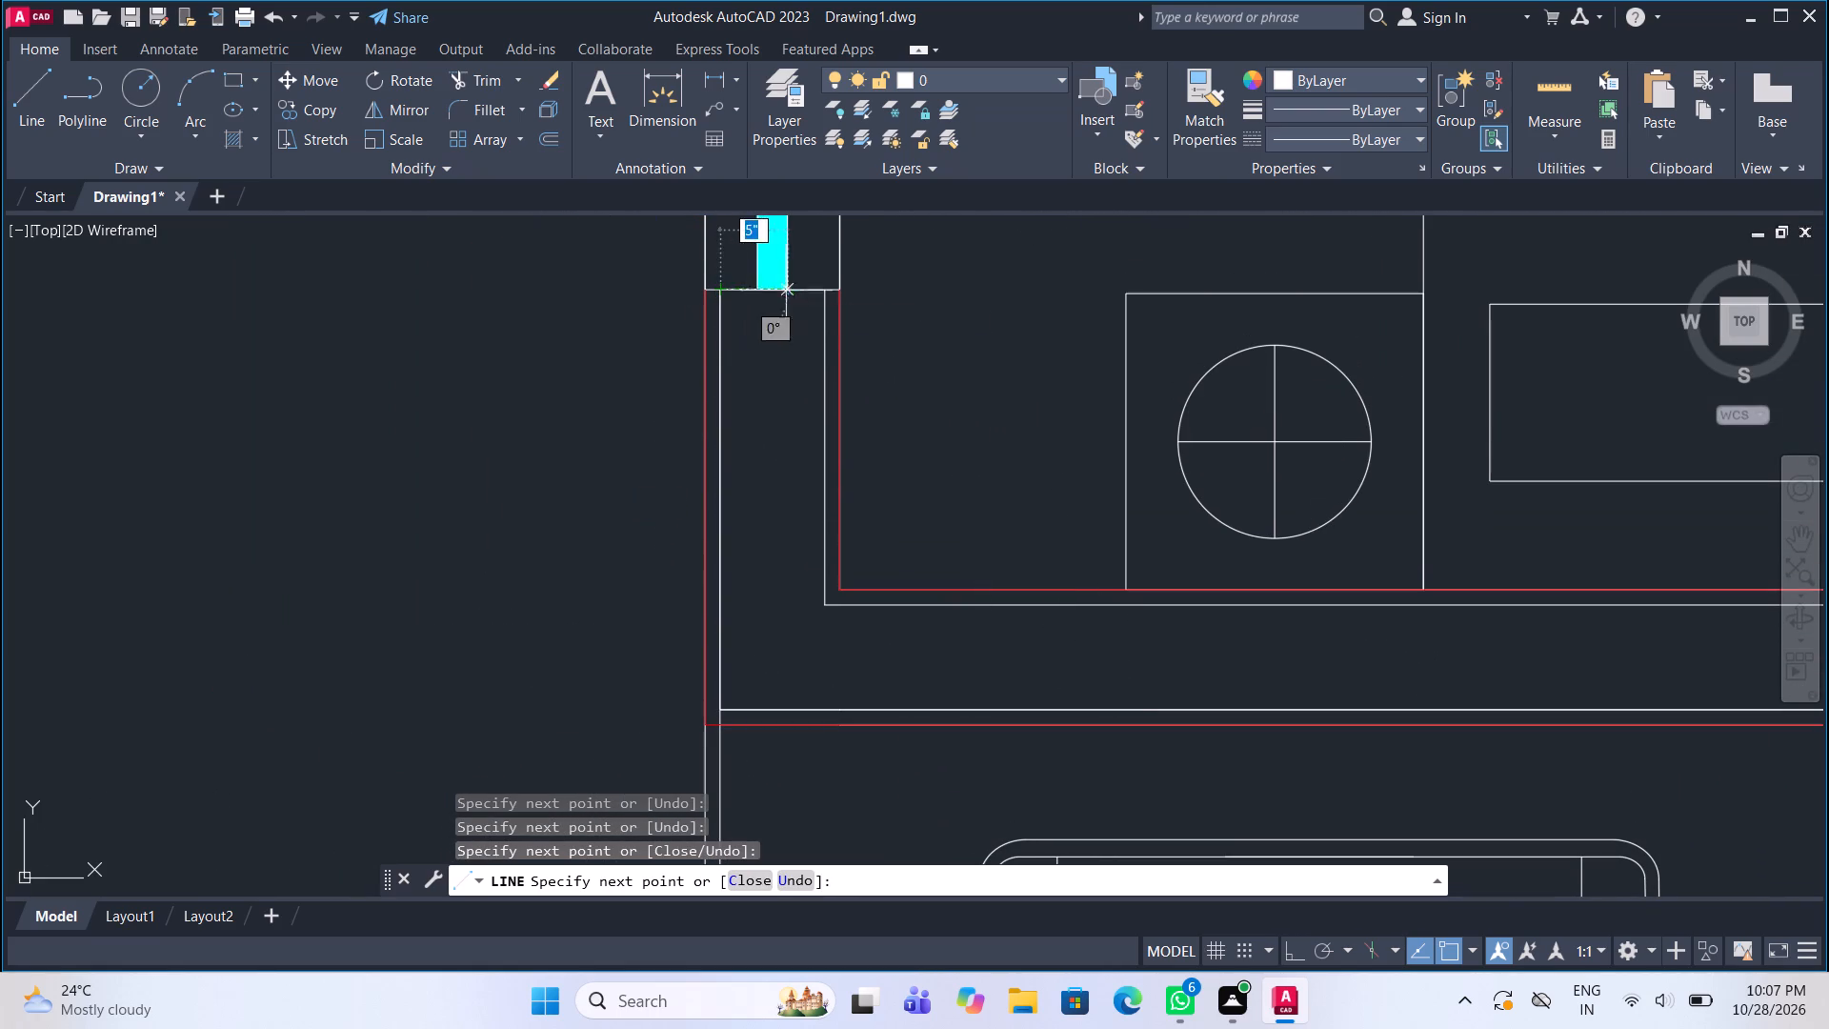
{"action": "left_click", "coordinate": [825, 291]}
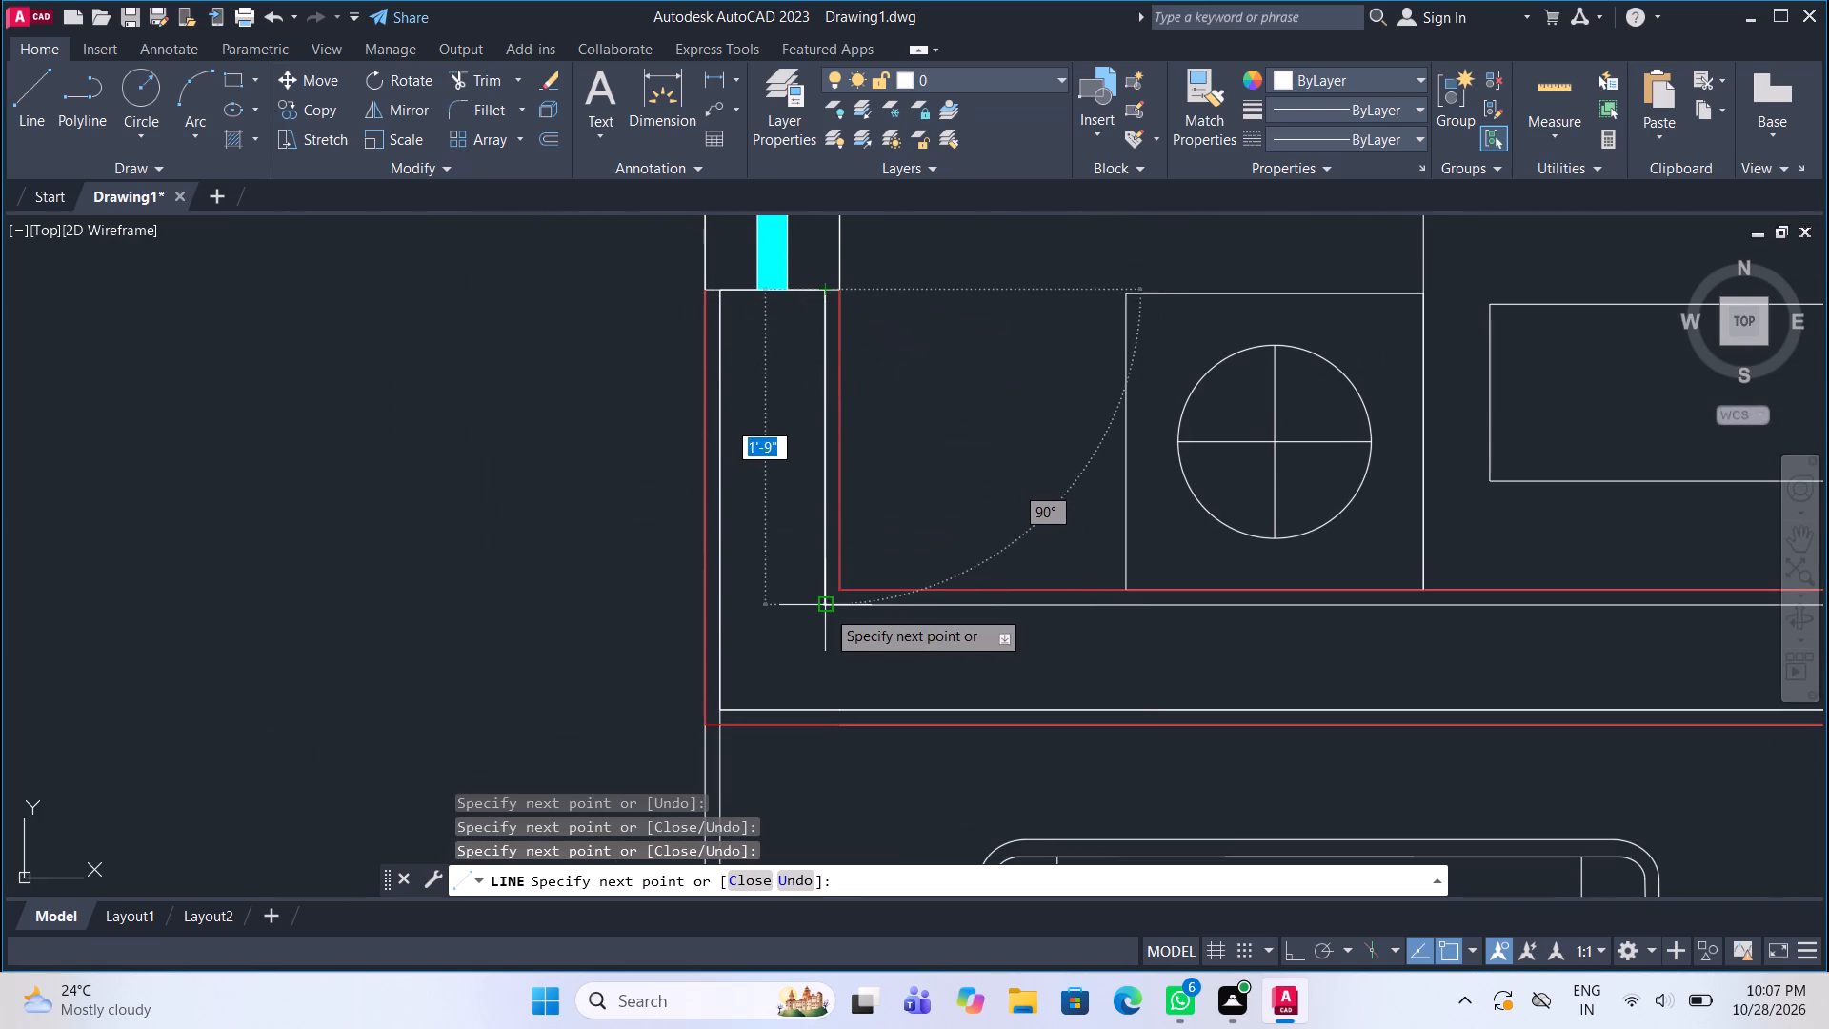
{"action": "left_click", "coordinate": [826, 606]}
Continue the line east along the bedroom's south wall, north up its east wall, and around to the bedroom's door jamb.
{"action": "scroll", "coordinate": [817, 597], "scroll_direction": "down", "scroll_amount": 4}
{"action": "scroll", "coordinate": [1258, 598], "scroll_direction": "up", "scroll_amount": 3}
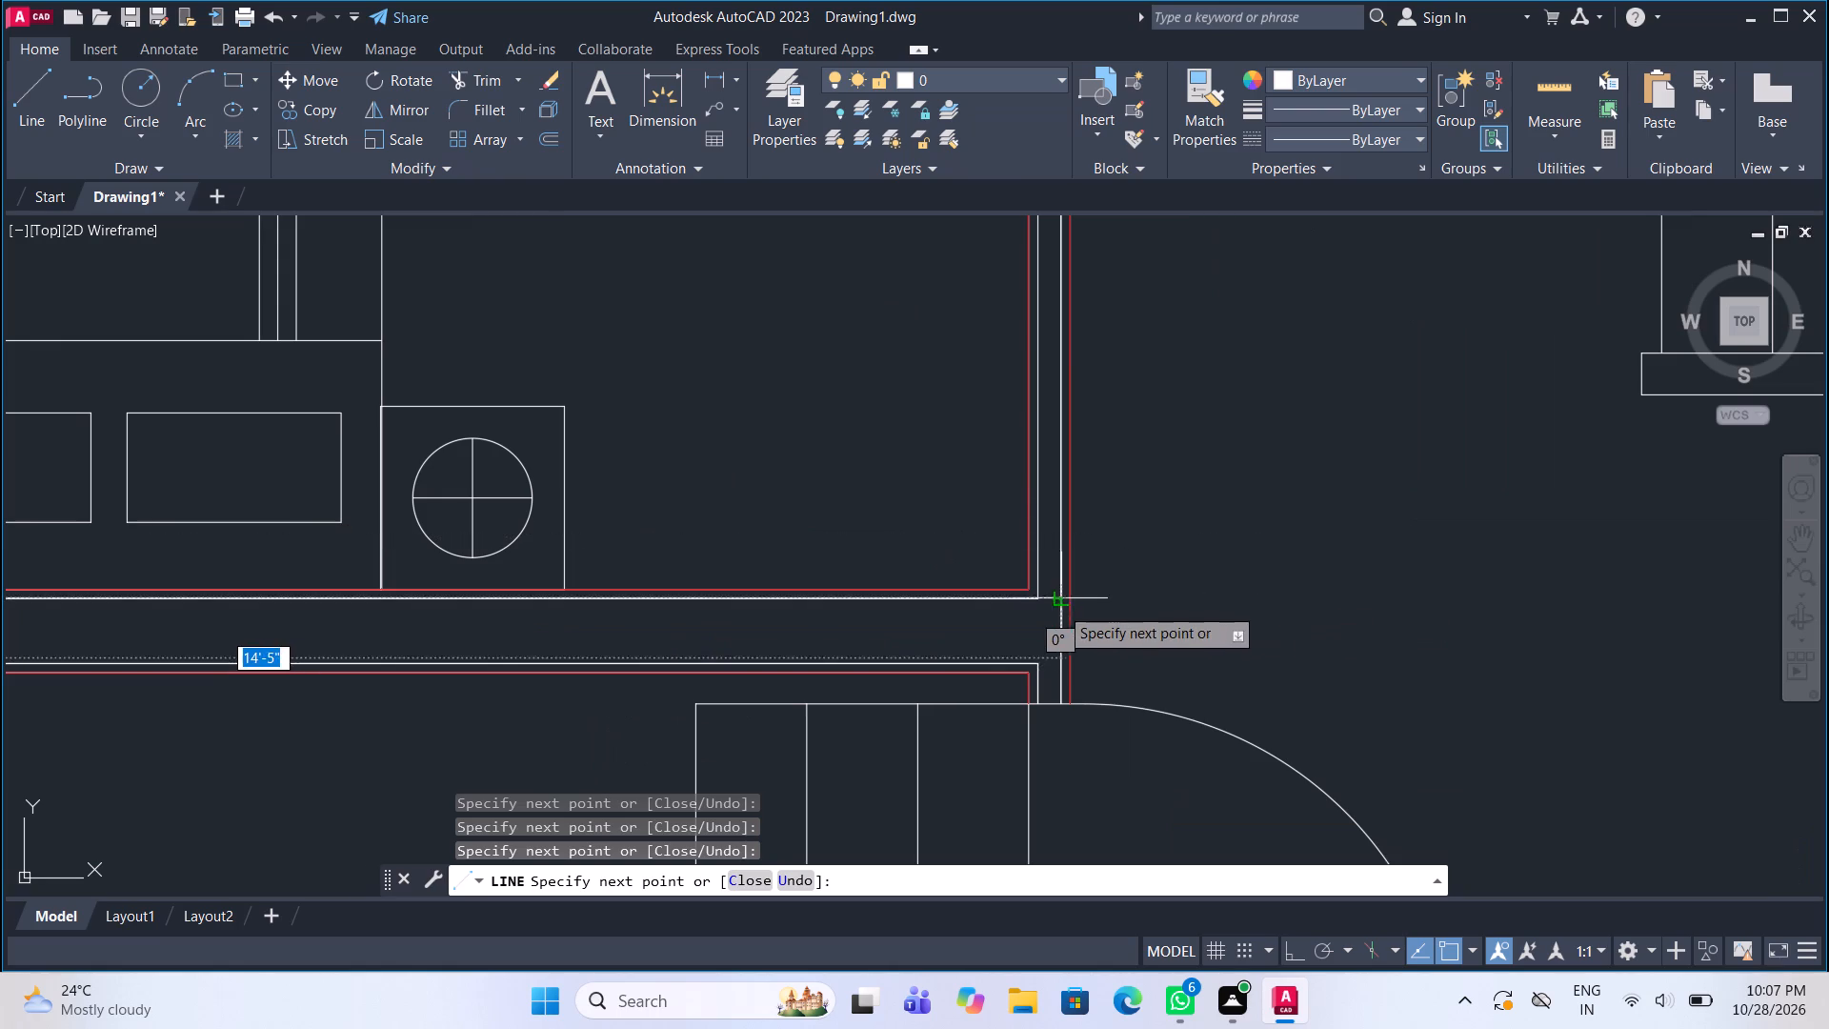
{"action": "left_click", "coordinate": [1044, 603]}
{"action": "scroll", "coordinate": [1044, 603], "scroll_direction": "down", "scroll_amount": 3}
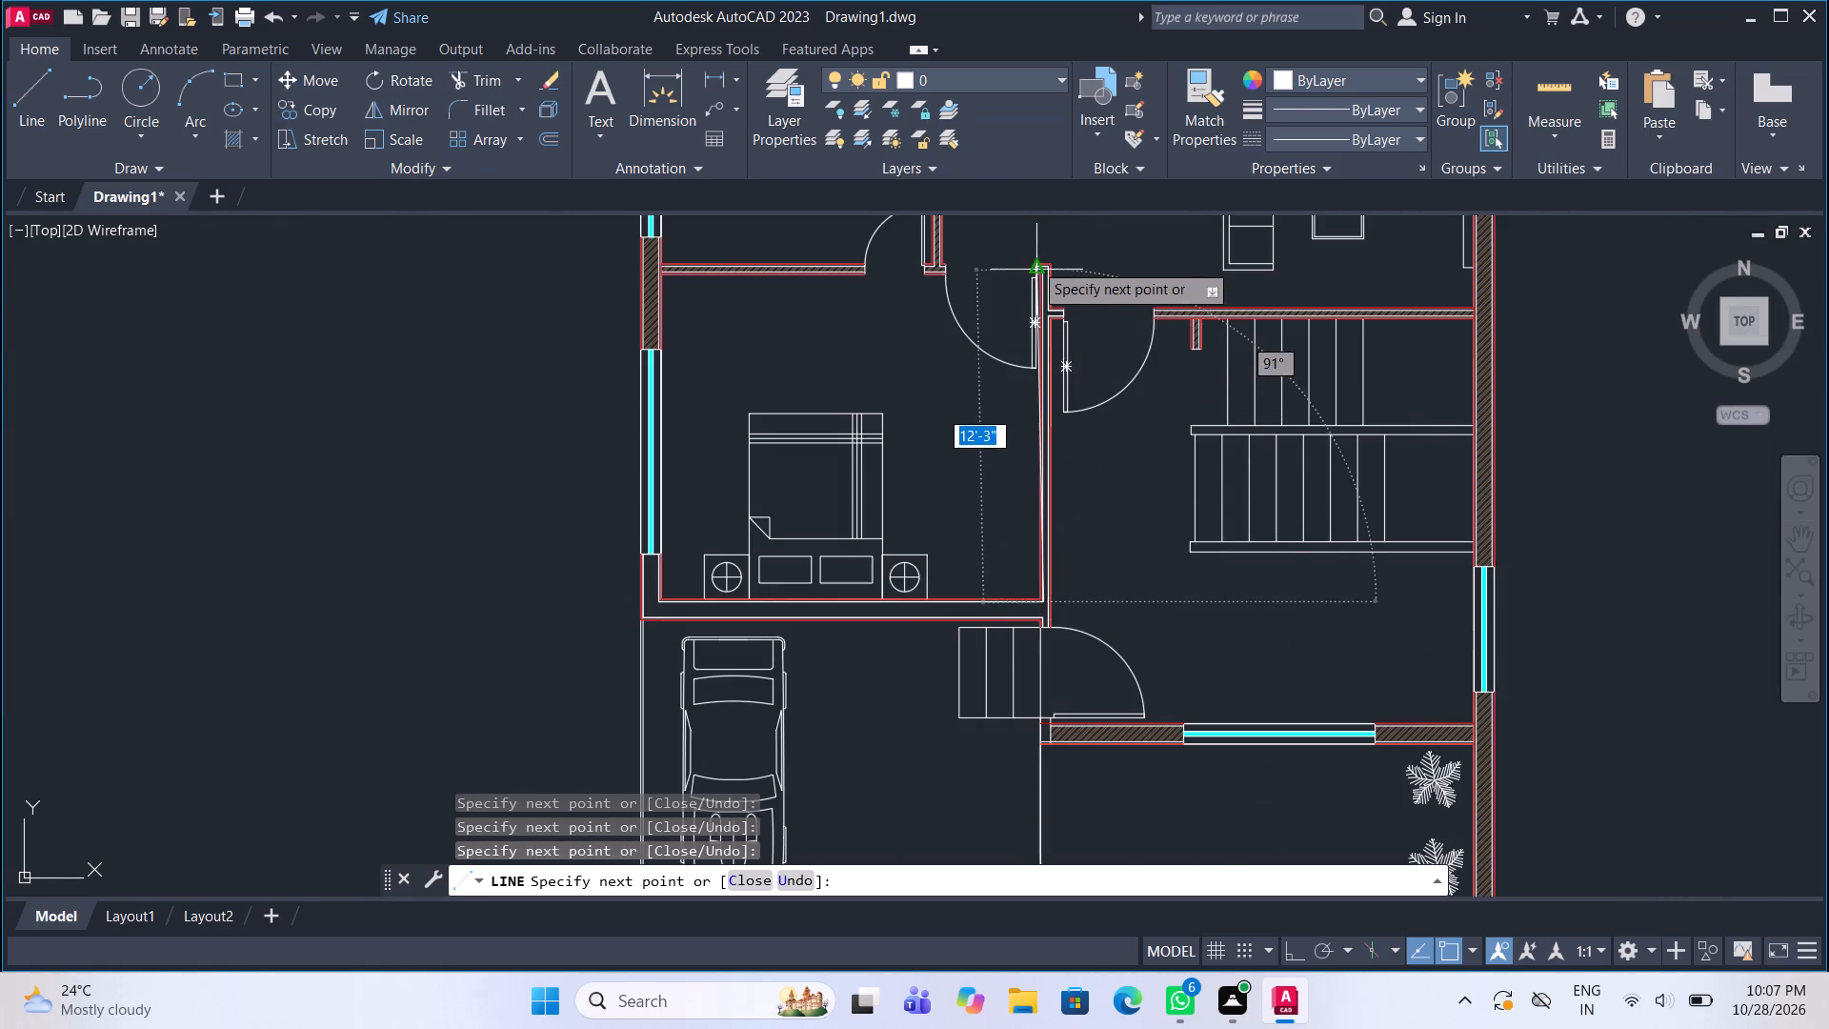
{"action": "scroll", "coordinate": [1034, 262], "scroll_direction": "up", "scroll_amount": 3}
{"action": "left_click", "coordinate": [1058, 302]}
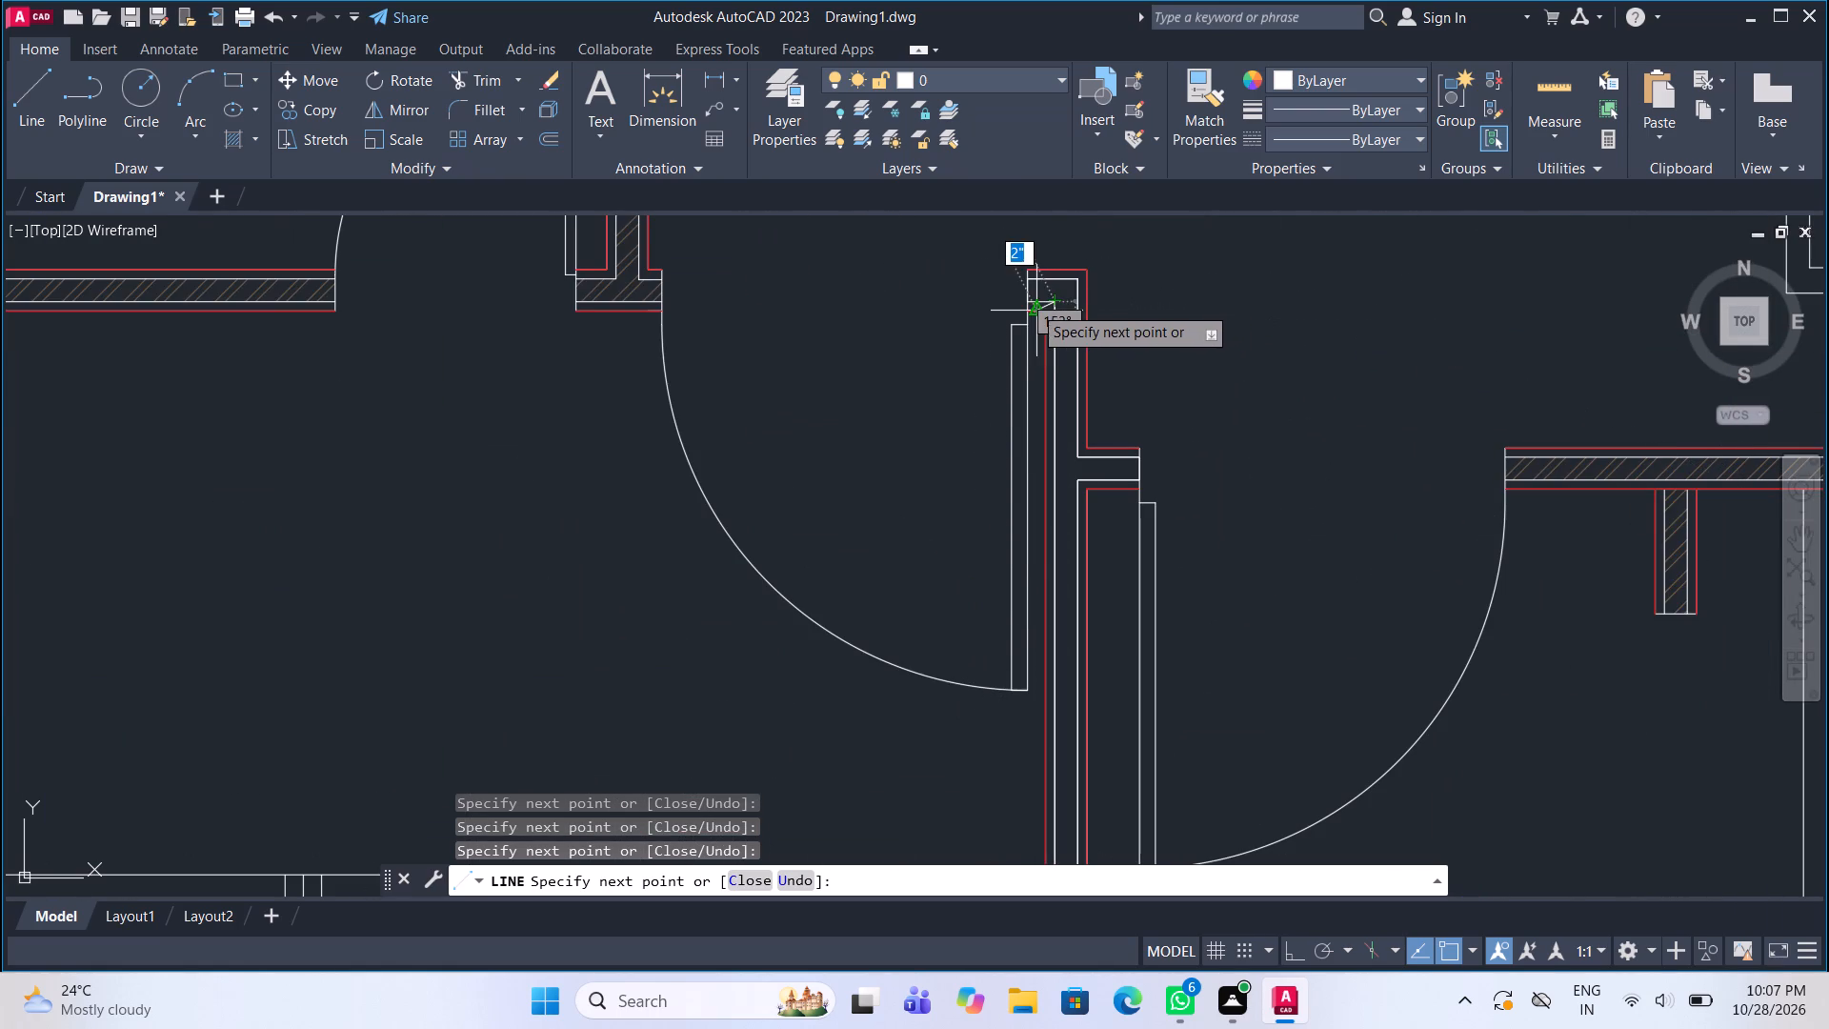
{"action": "left_click", "coordinate": [1022, 302]}
{"action": "left_click", "coordinate": [1023, 271]}
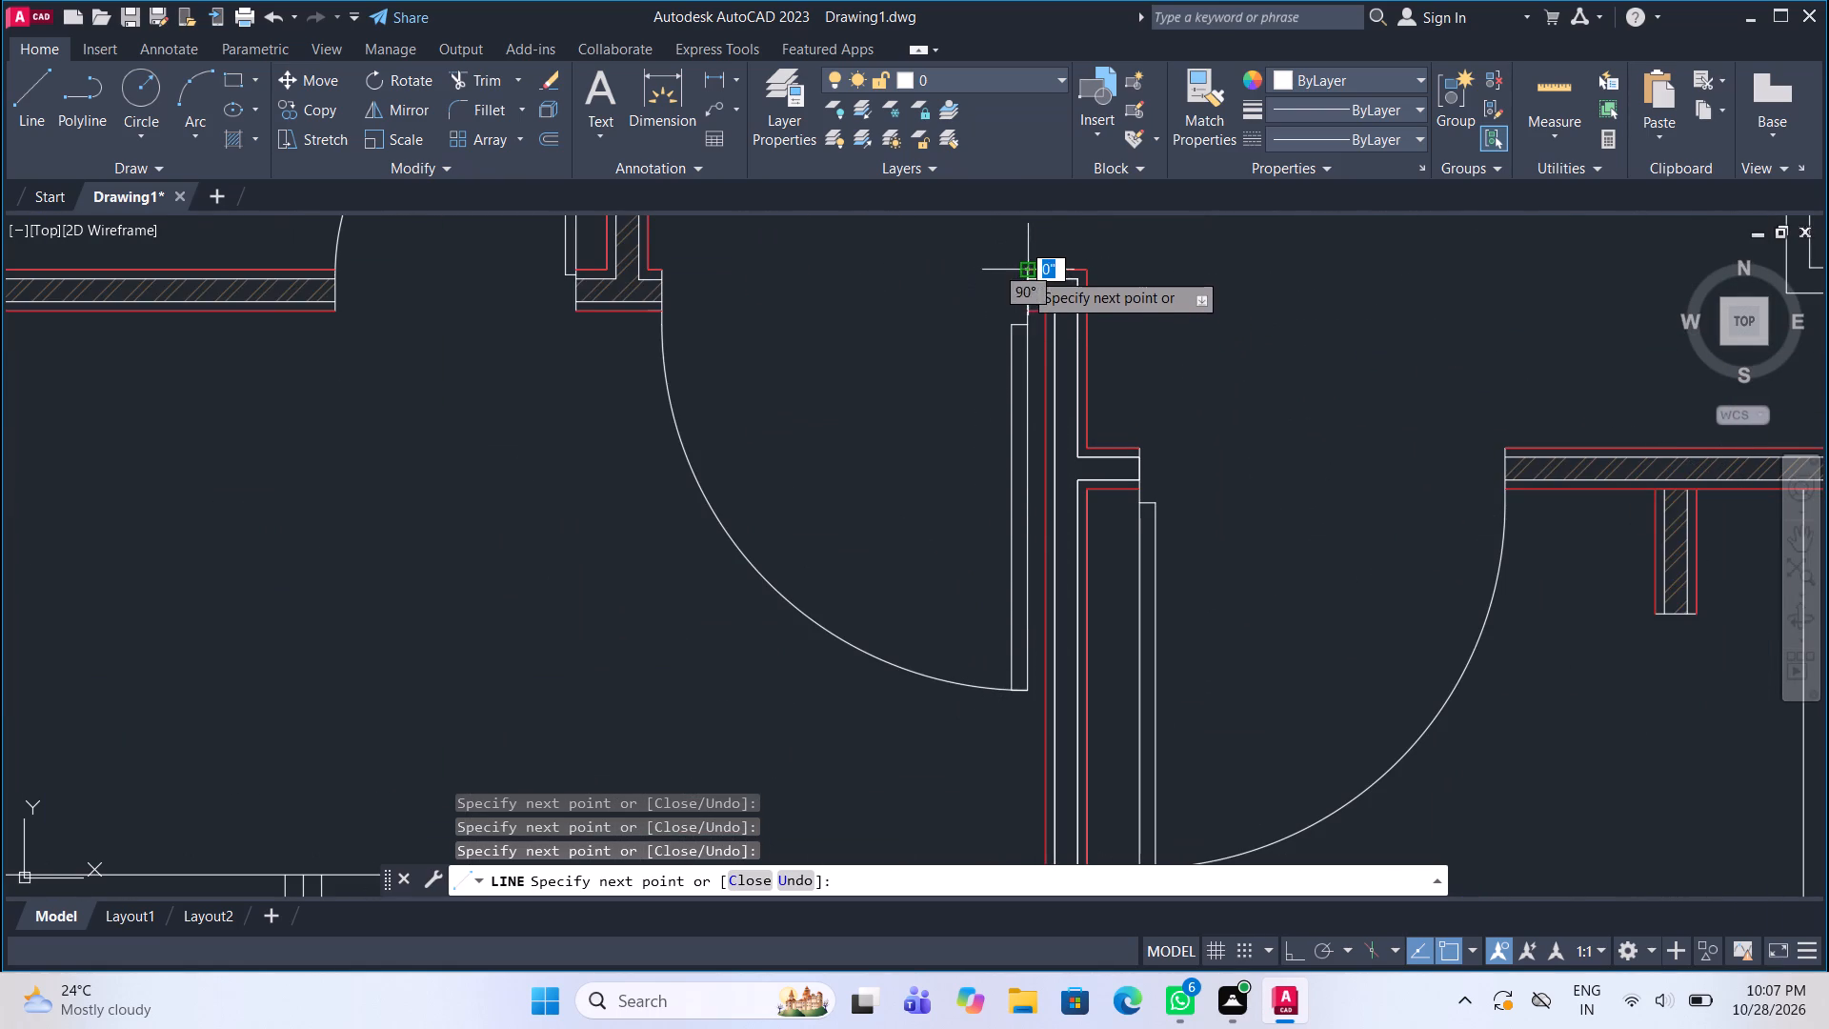
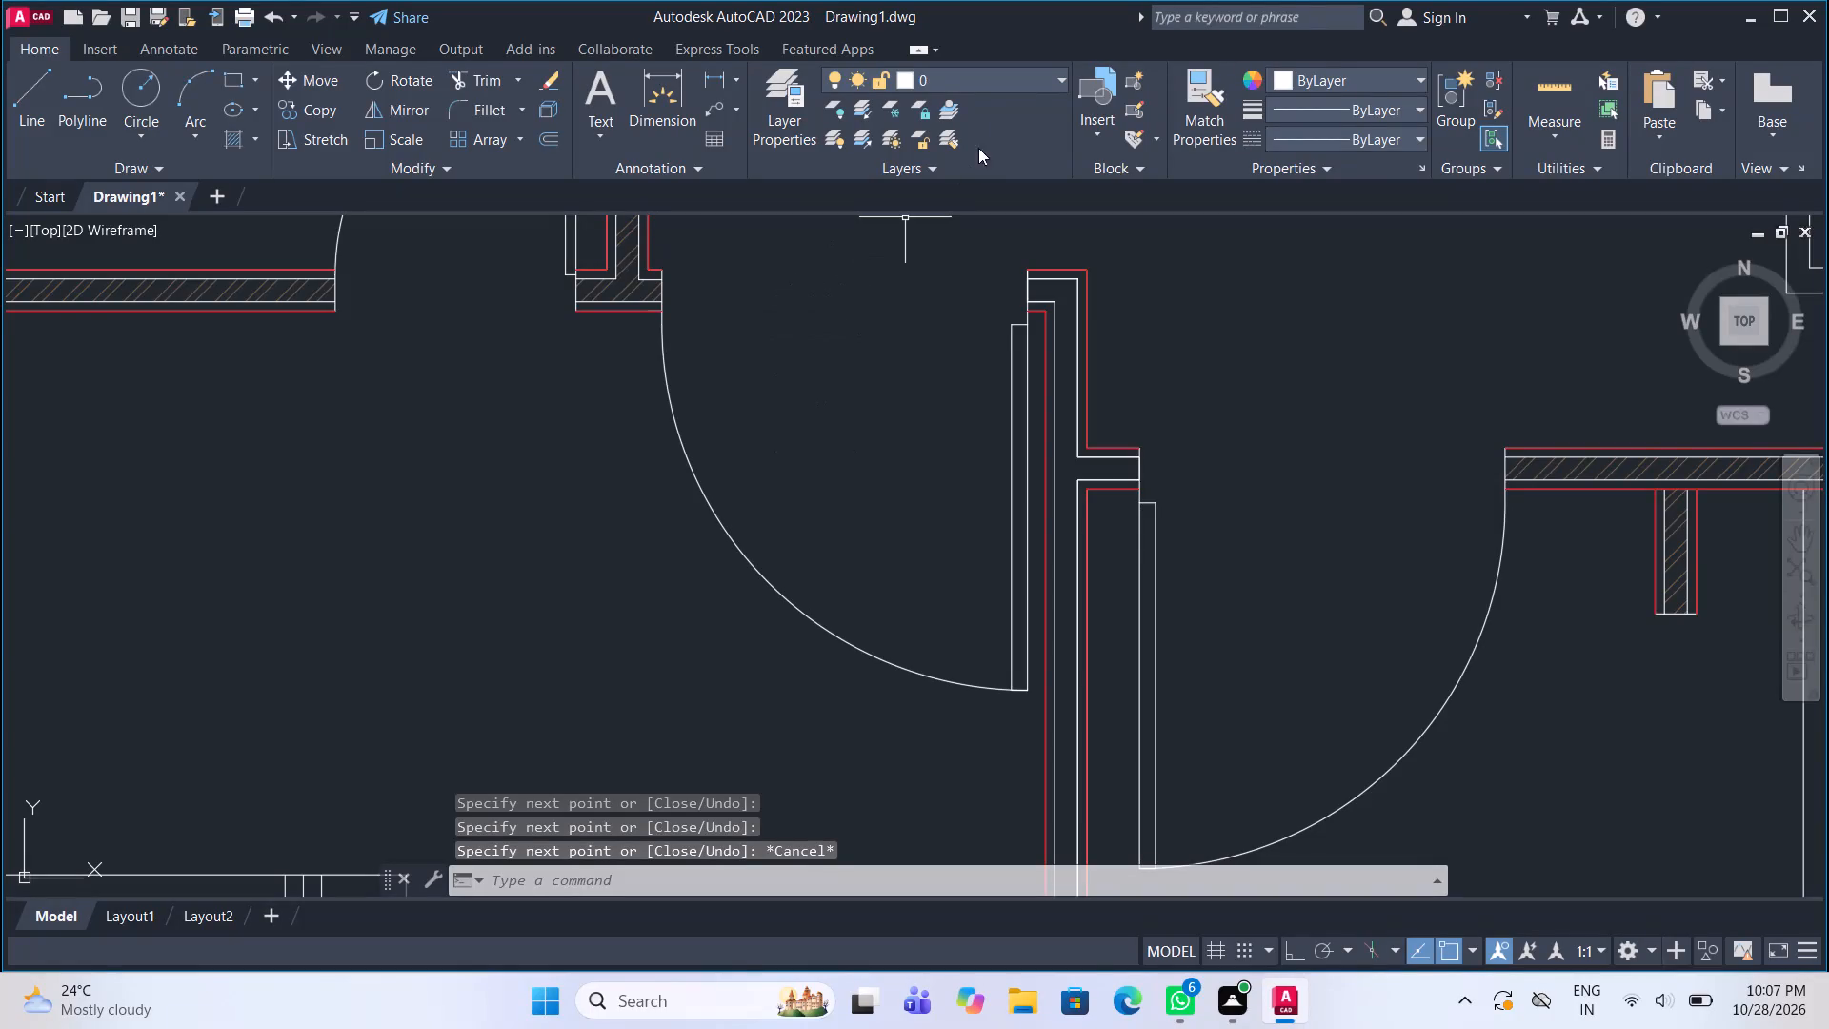
Make hat the current layer.
{"action": "left_click", "coordinate": [1002, 97]}
{"action": "left_click", "coordinate": [1004, 73]}
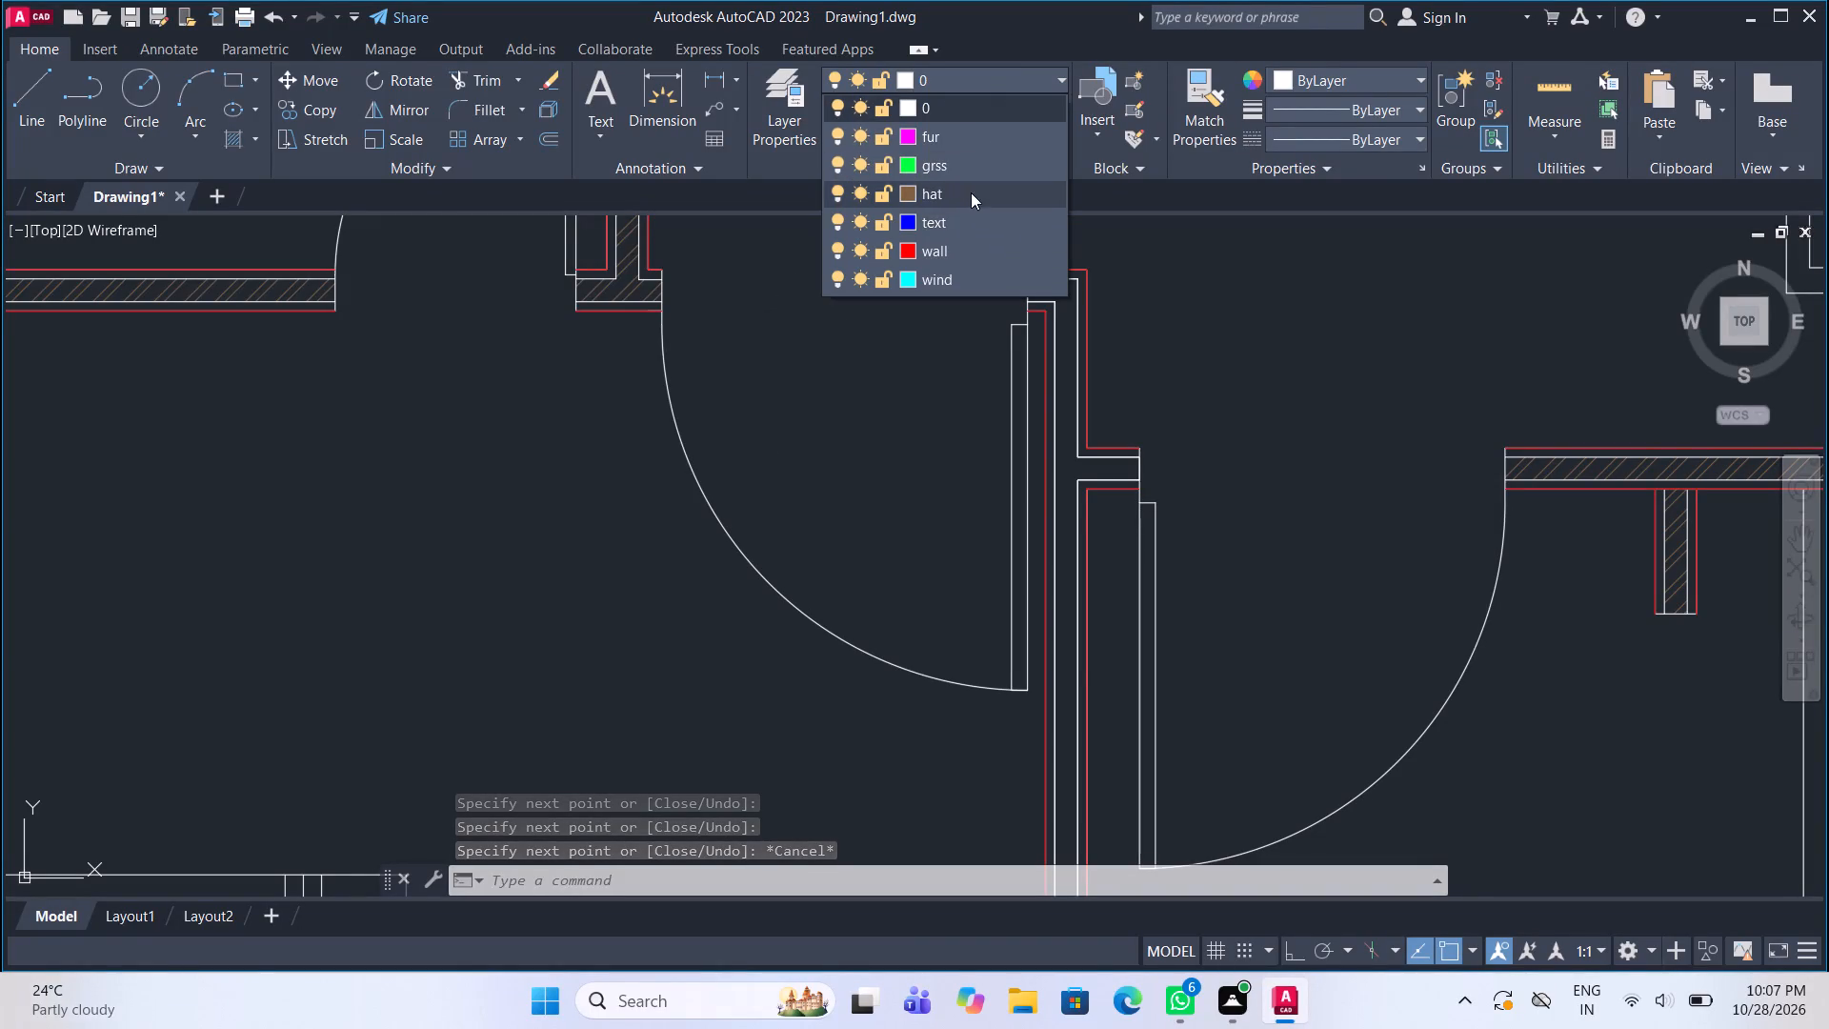
{"action": "left_click", "coordinate": [971, 192]}
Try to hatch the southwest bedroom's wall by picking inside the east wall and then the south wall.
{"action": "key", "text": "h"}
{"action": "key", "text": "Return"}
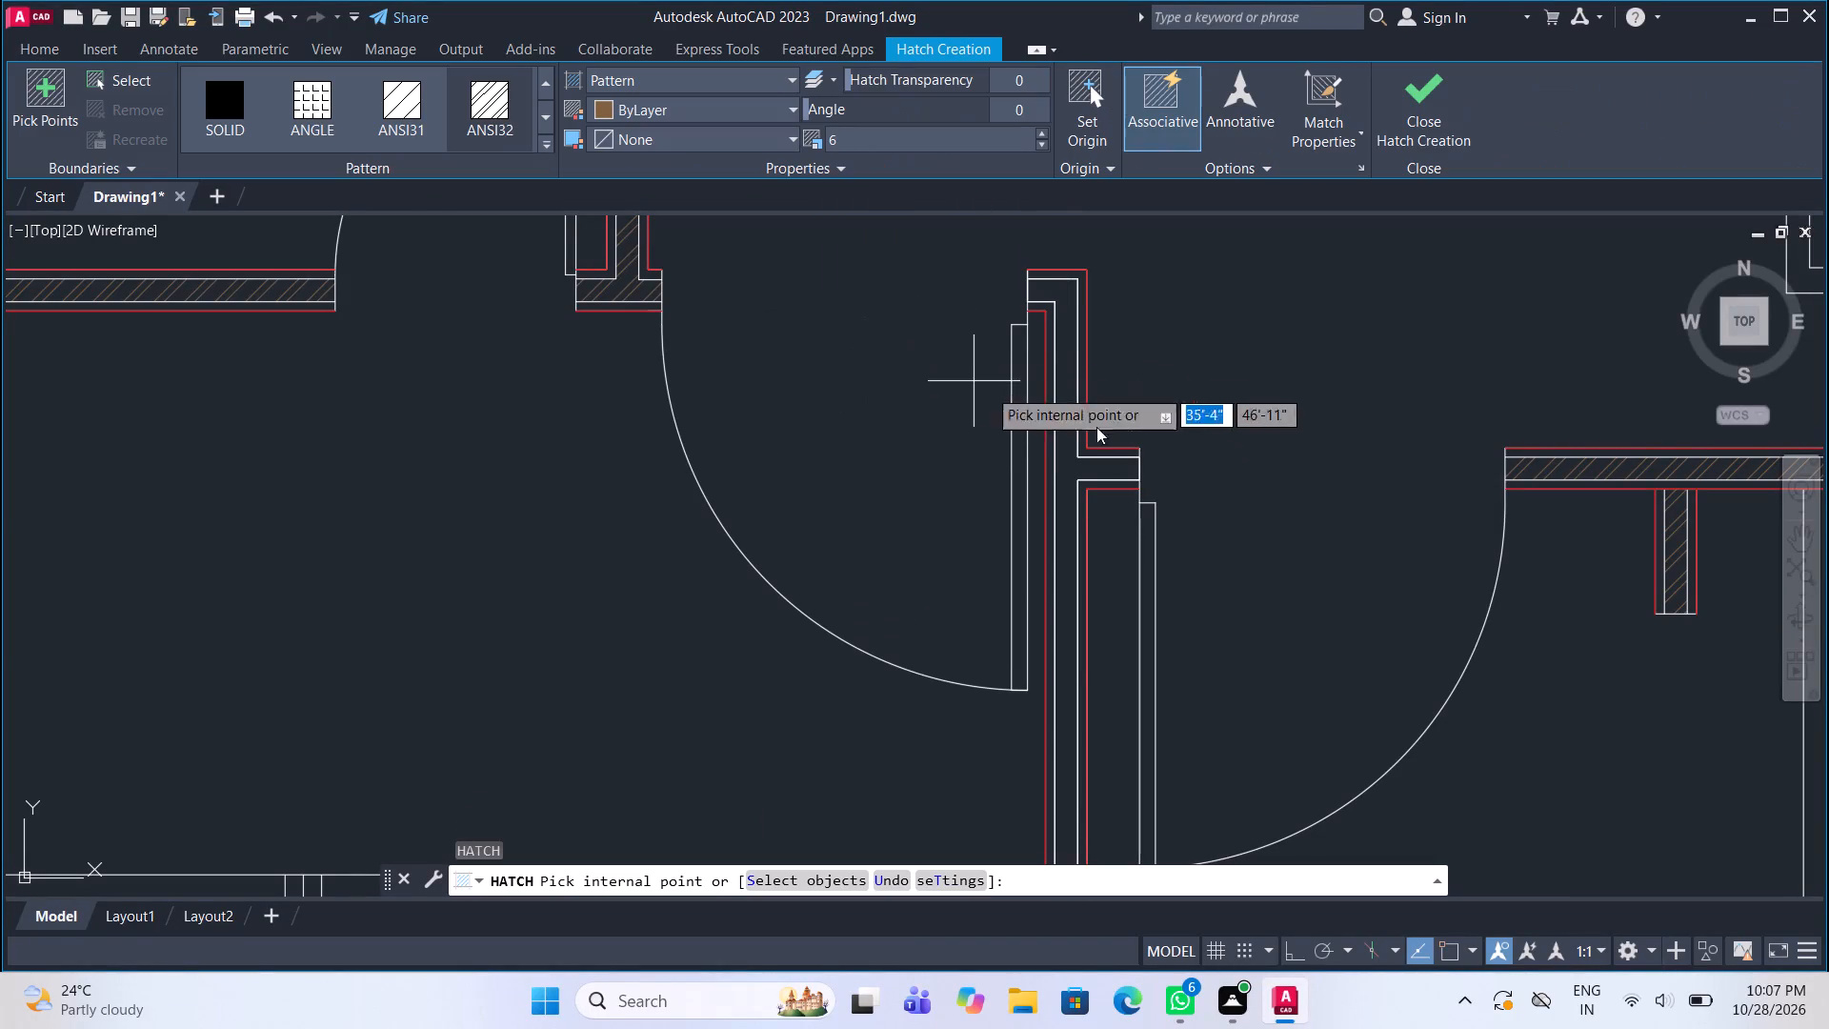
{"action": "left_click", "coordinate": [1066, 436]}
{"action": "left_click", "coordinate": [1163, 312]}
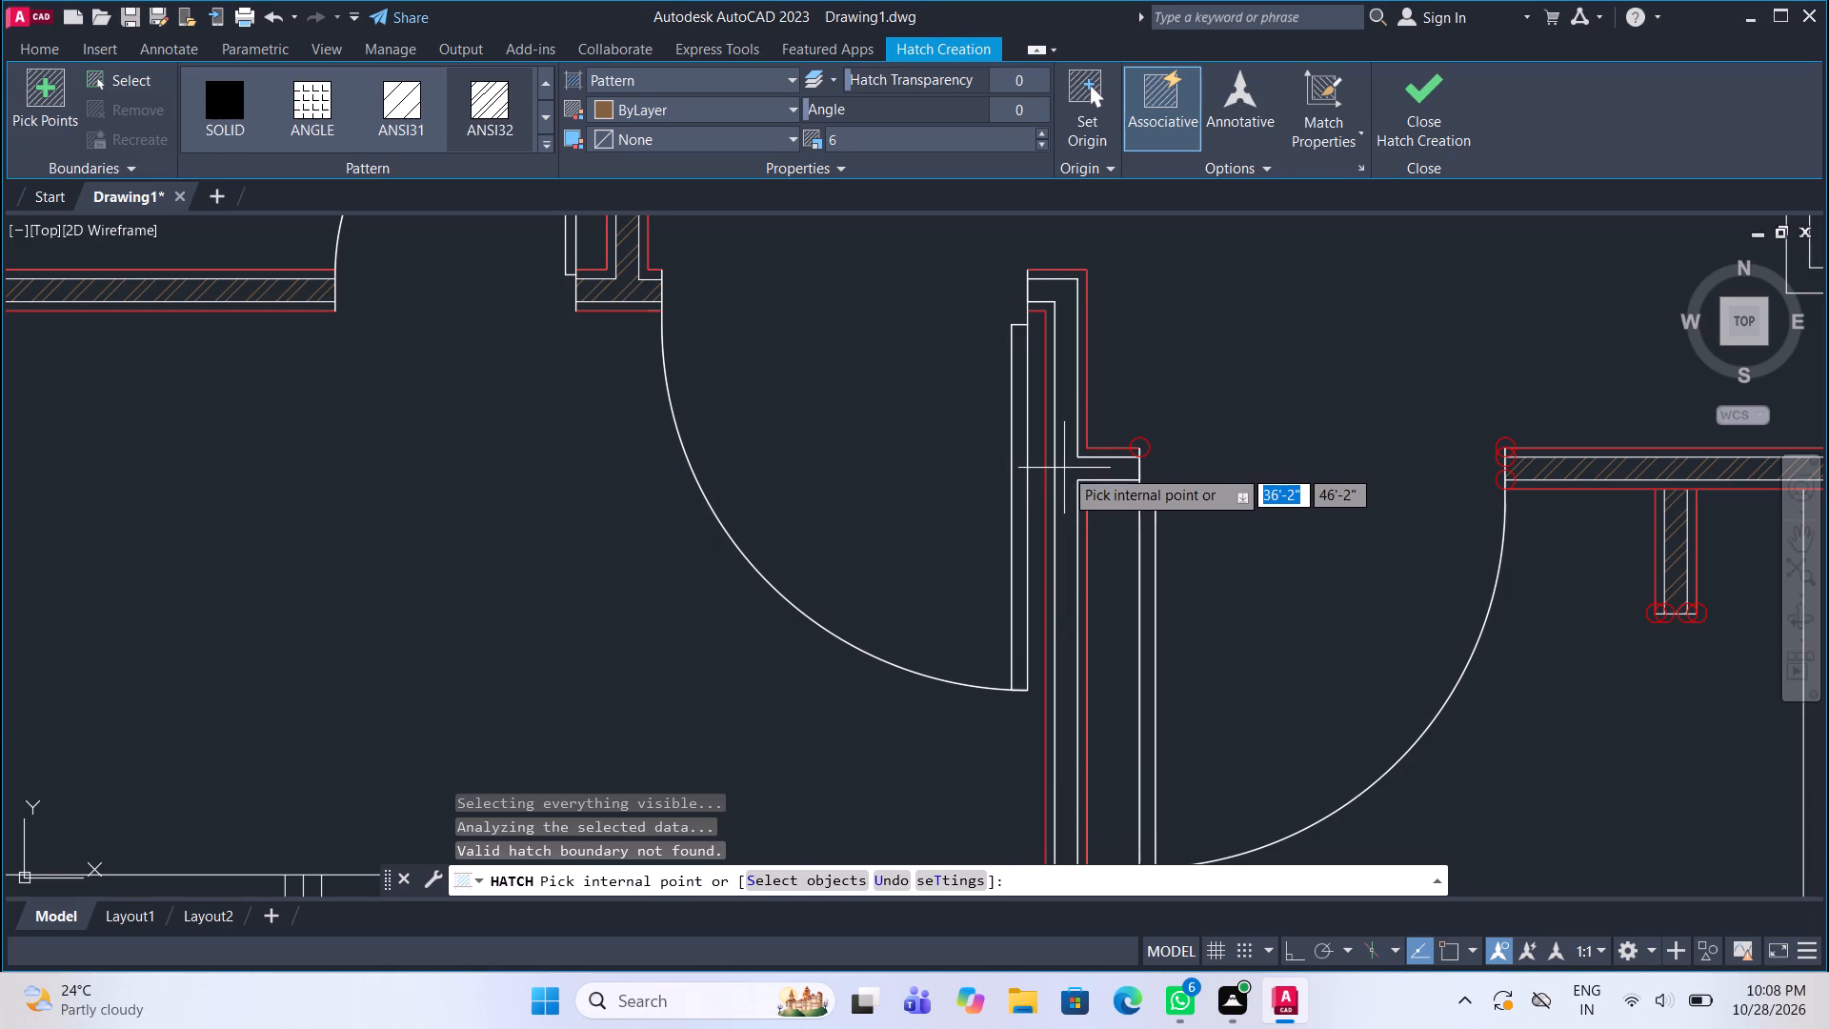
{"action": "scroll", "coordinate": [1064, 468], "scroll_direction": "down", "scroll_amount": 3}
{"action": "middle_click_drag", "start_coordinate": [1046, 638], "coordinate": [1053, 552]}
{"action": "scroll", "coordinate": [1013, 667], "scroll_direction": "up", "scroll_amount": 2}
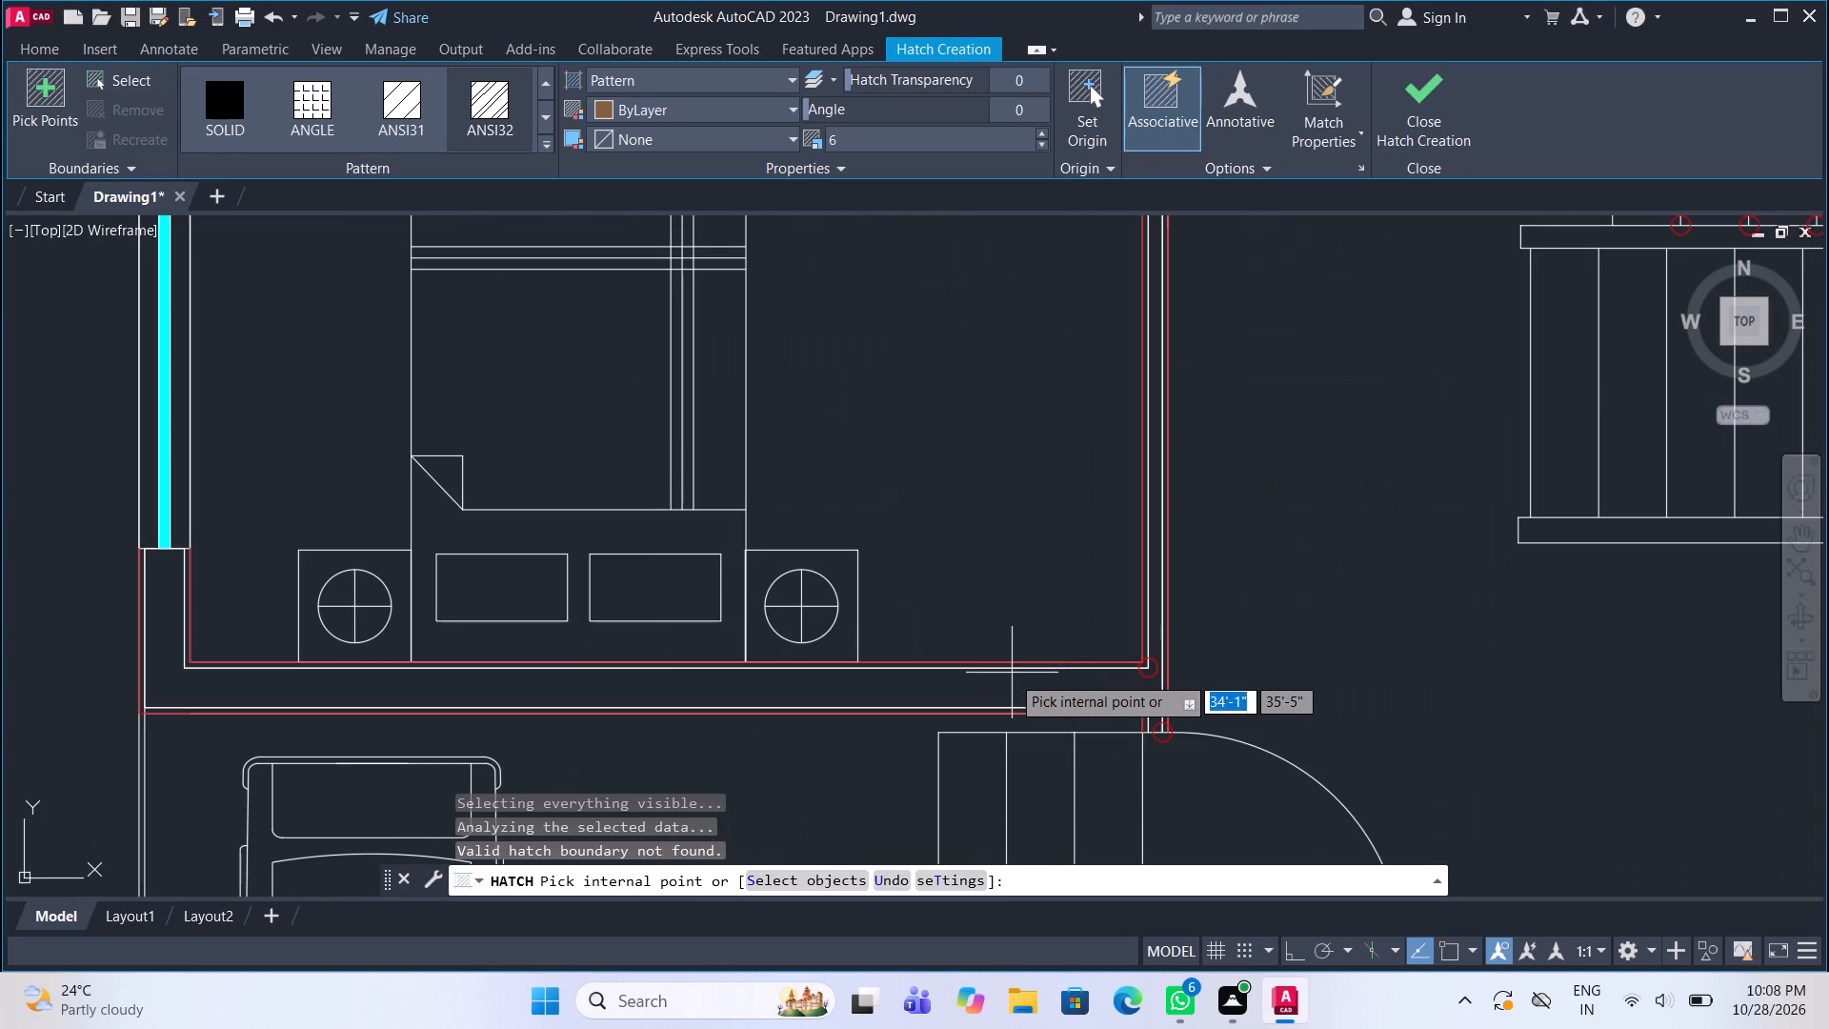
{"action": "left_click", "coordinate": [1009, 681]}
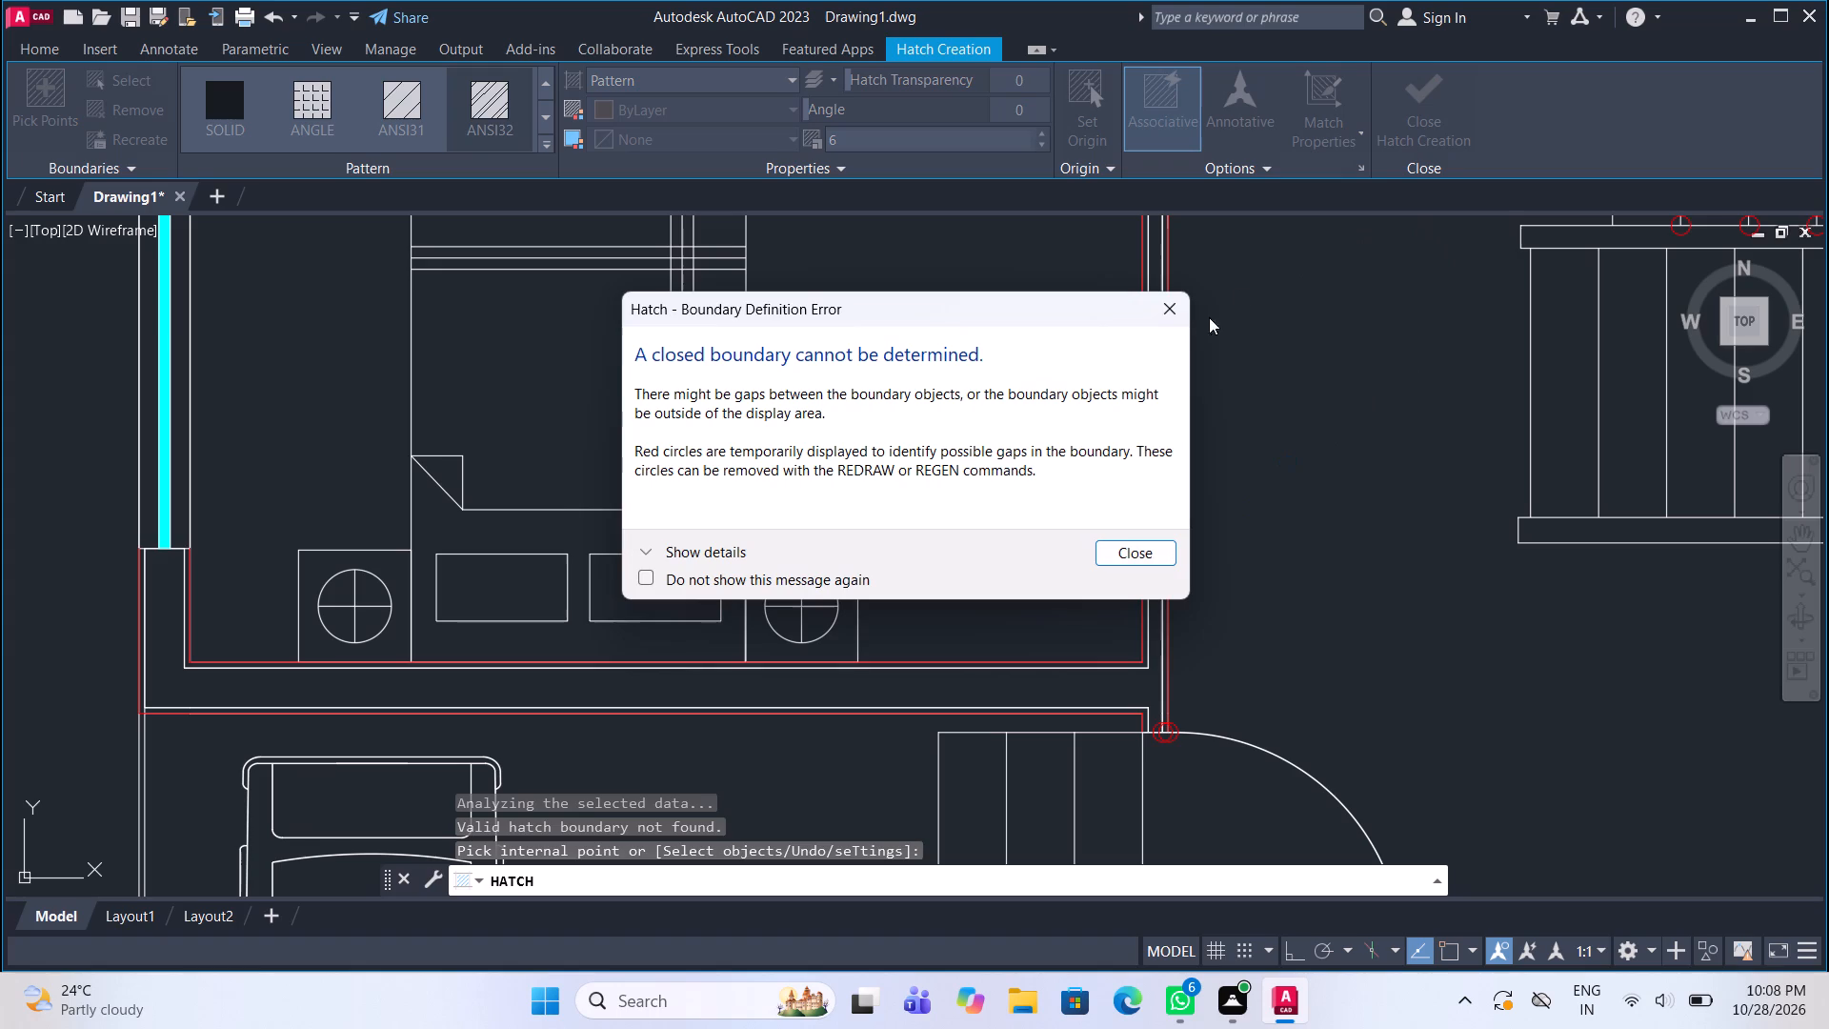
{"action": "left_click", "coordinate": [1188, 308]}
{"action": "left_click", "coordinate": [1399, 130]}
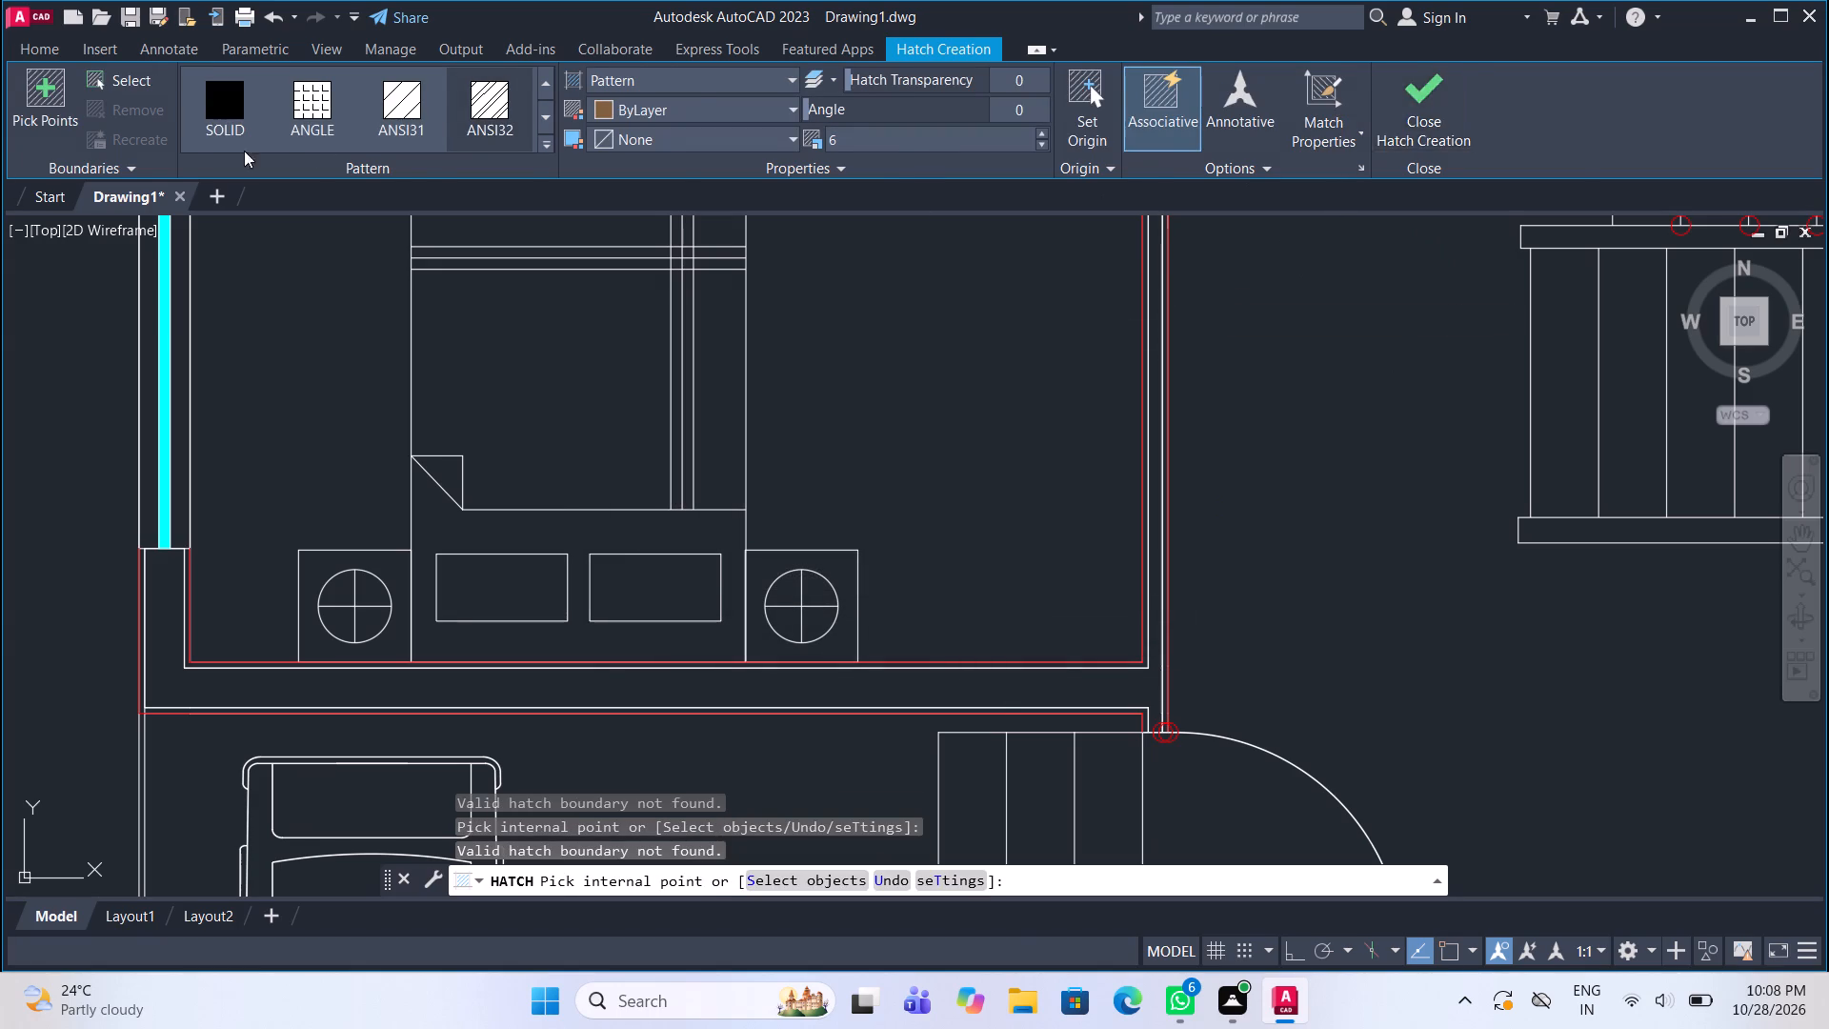
Draw a short line across the east end of the bedroom's south wall, where it meets the east wall.
{"action": "left_click", "coordinate": [50, 98]}
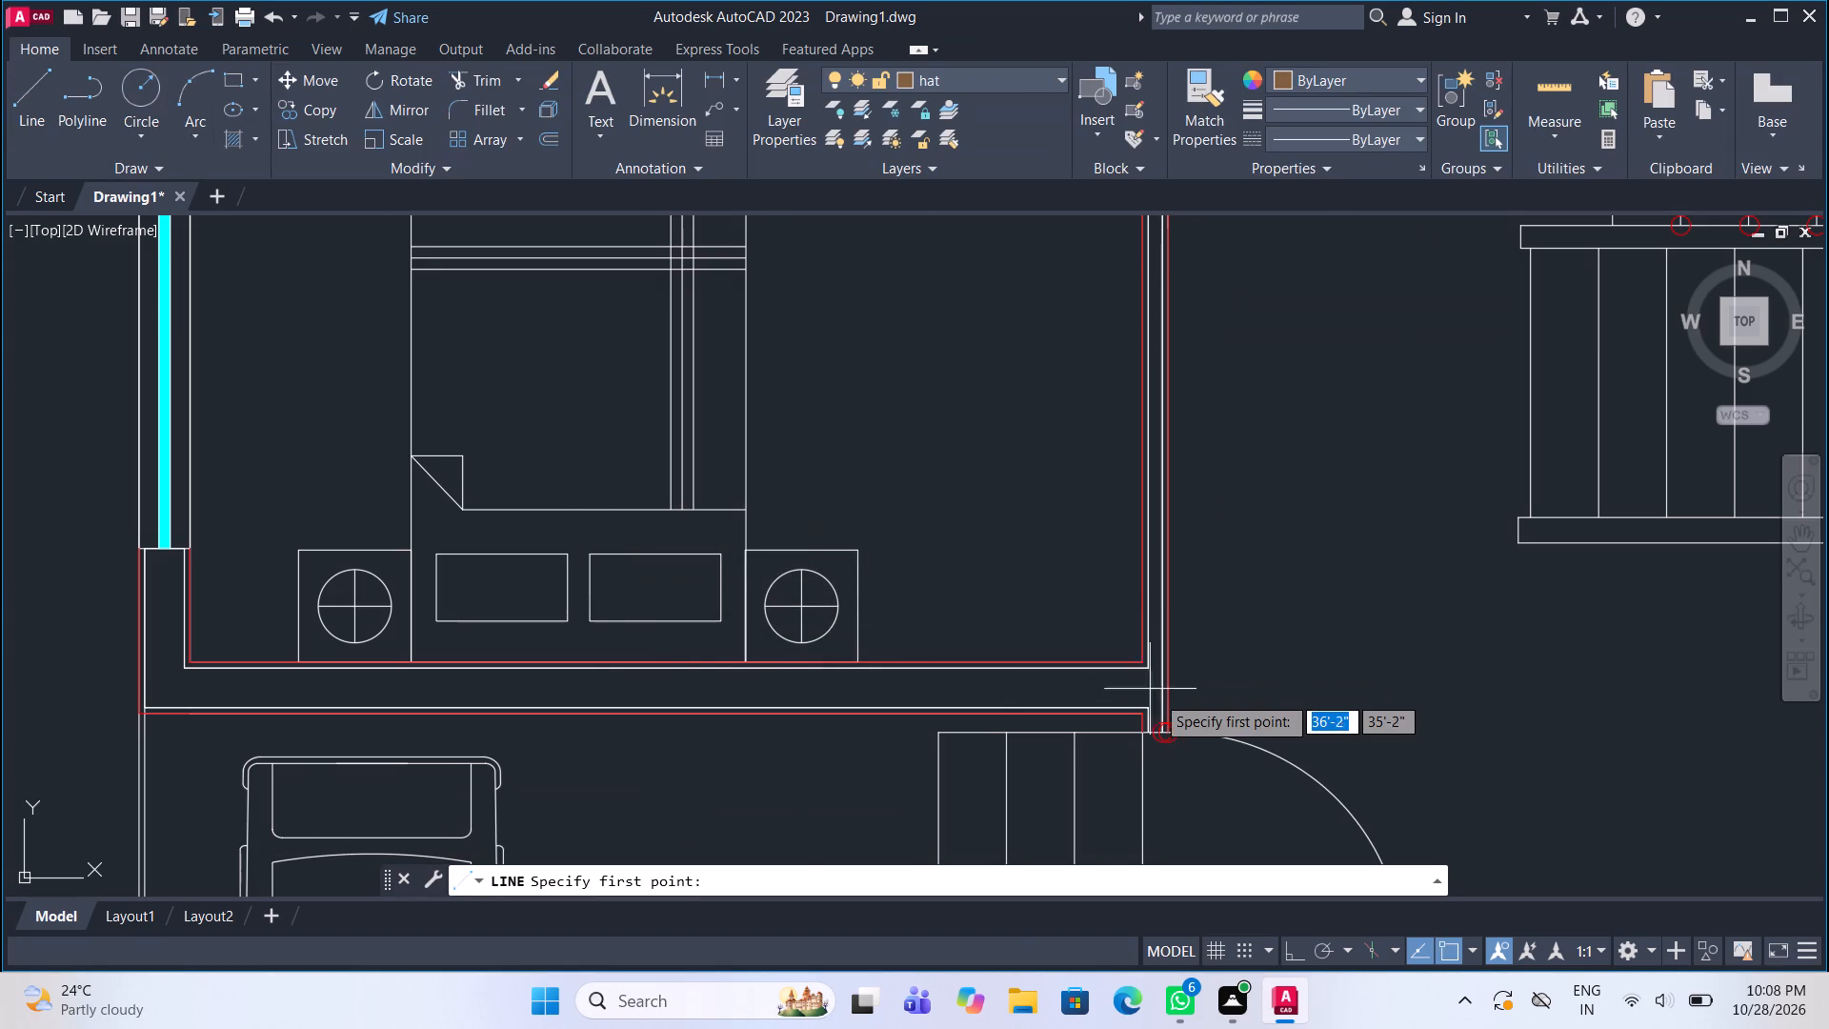
{"action": "scroll", "coordinate": [1156, 695], "scroll_direction": "up", "scroll_amount": 2}
{"action": "left_click", "coordinate": [1125, 726]}
{"action": "left_click", "coordinate": [1133, 629]}
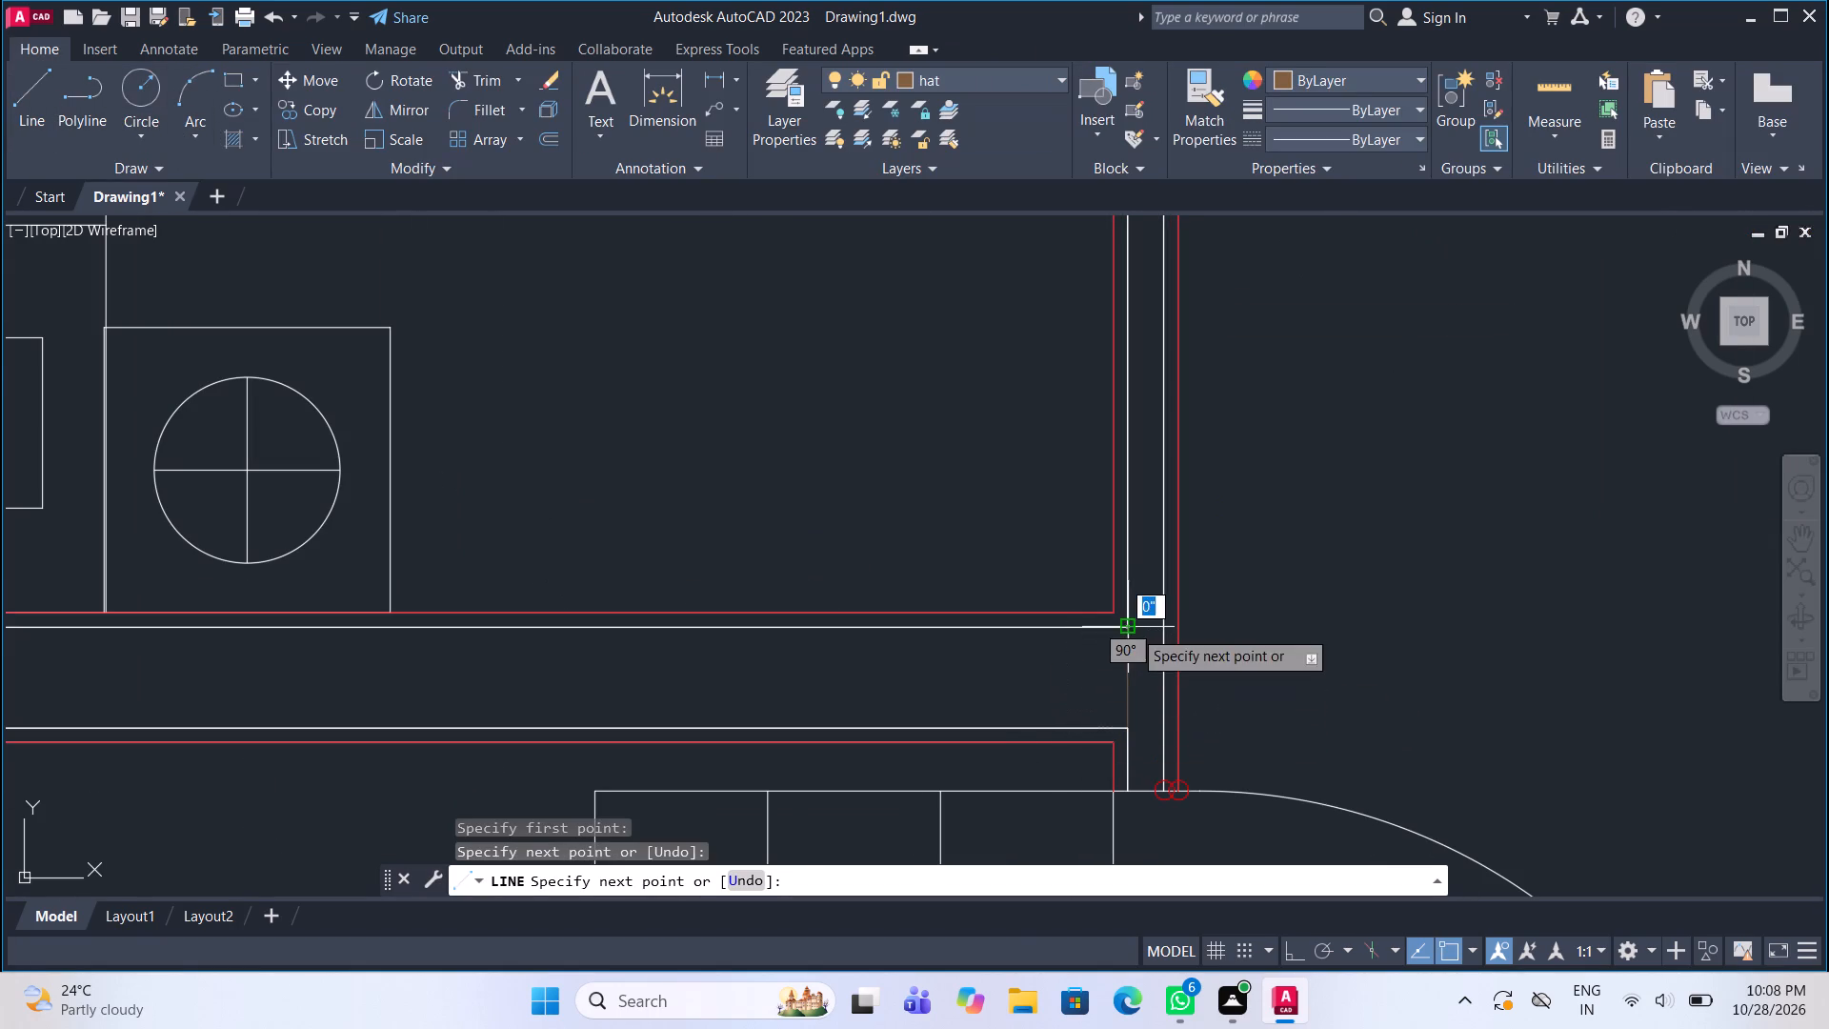
{"action": "scroll", "coordinate": [1131, 629], "scroll_direction": "down", "scroll_amount": 2}
{"action": "key", "text": "Escape"}
Hatch the bedroom's south wall, including its corner up to the west window.
{"action": "key", "text": "h"}
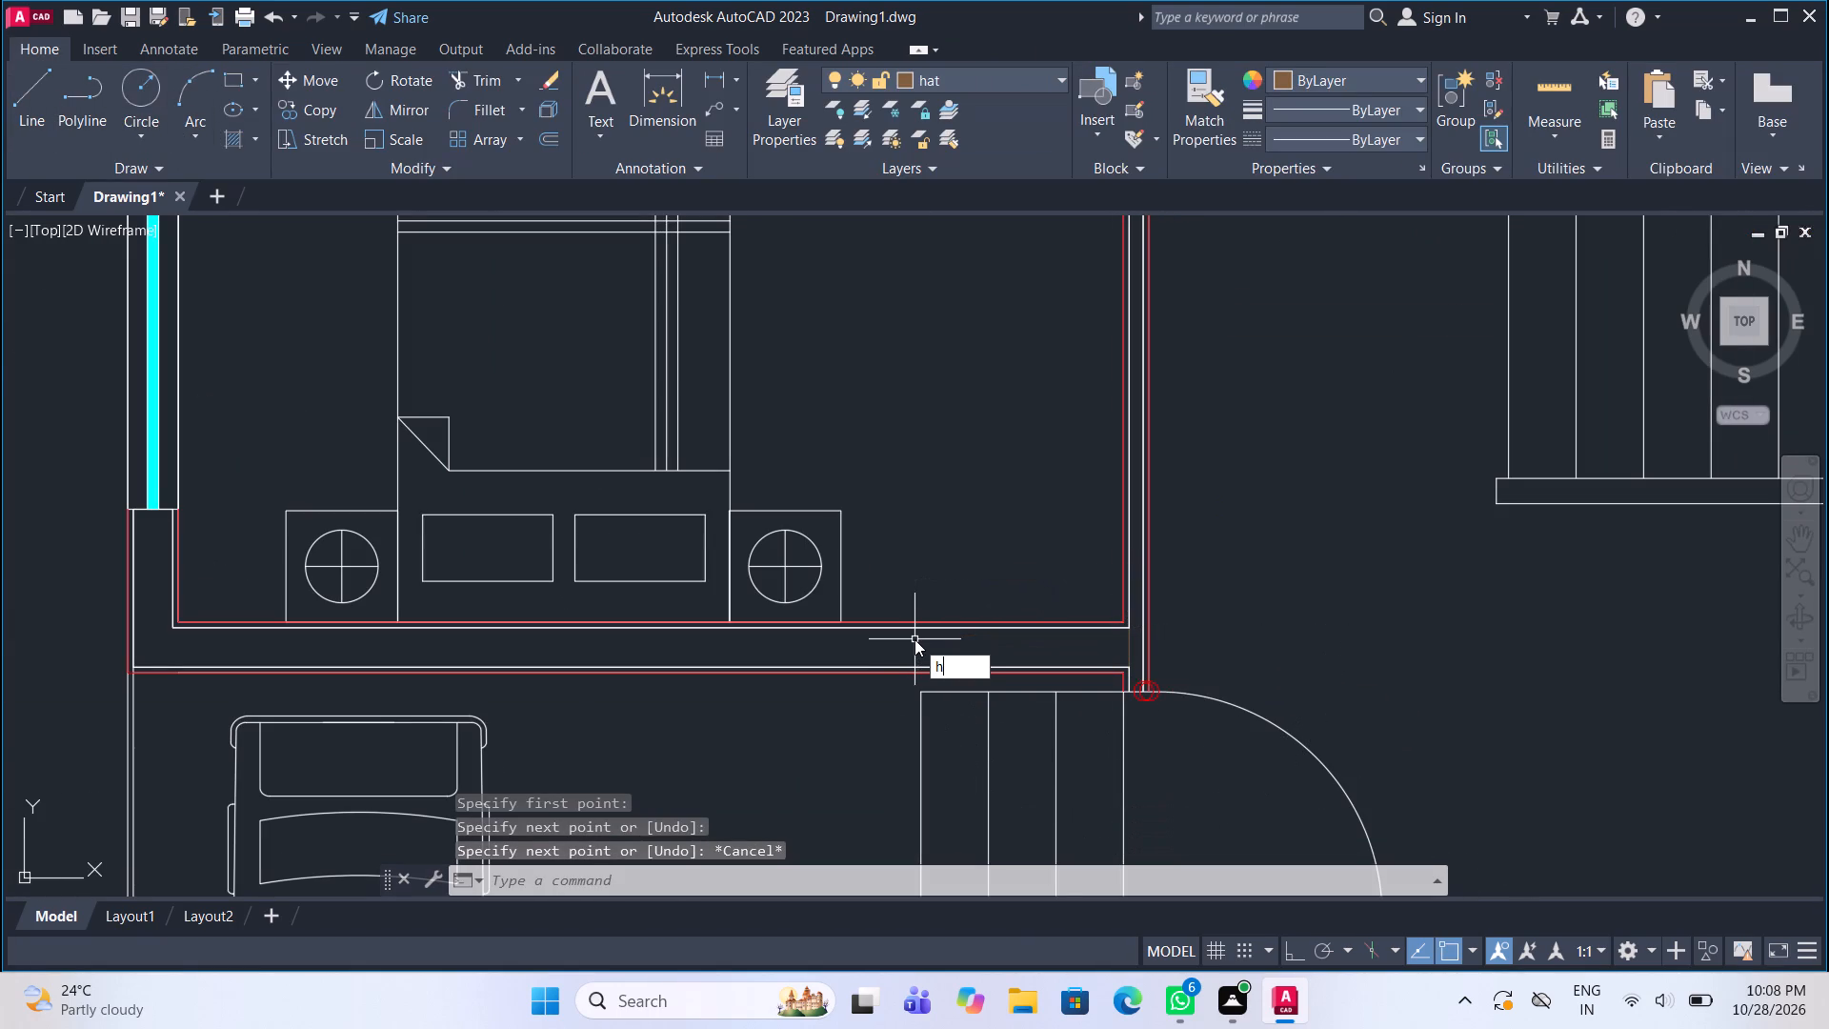
{"action": "key", "text": "Return"}
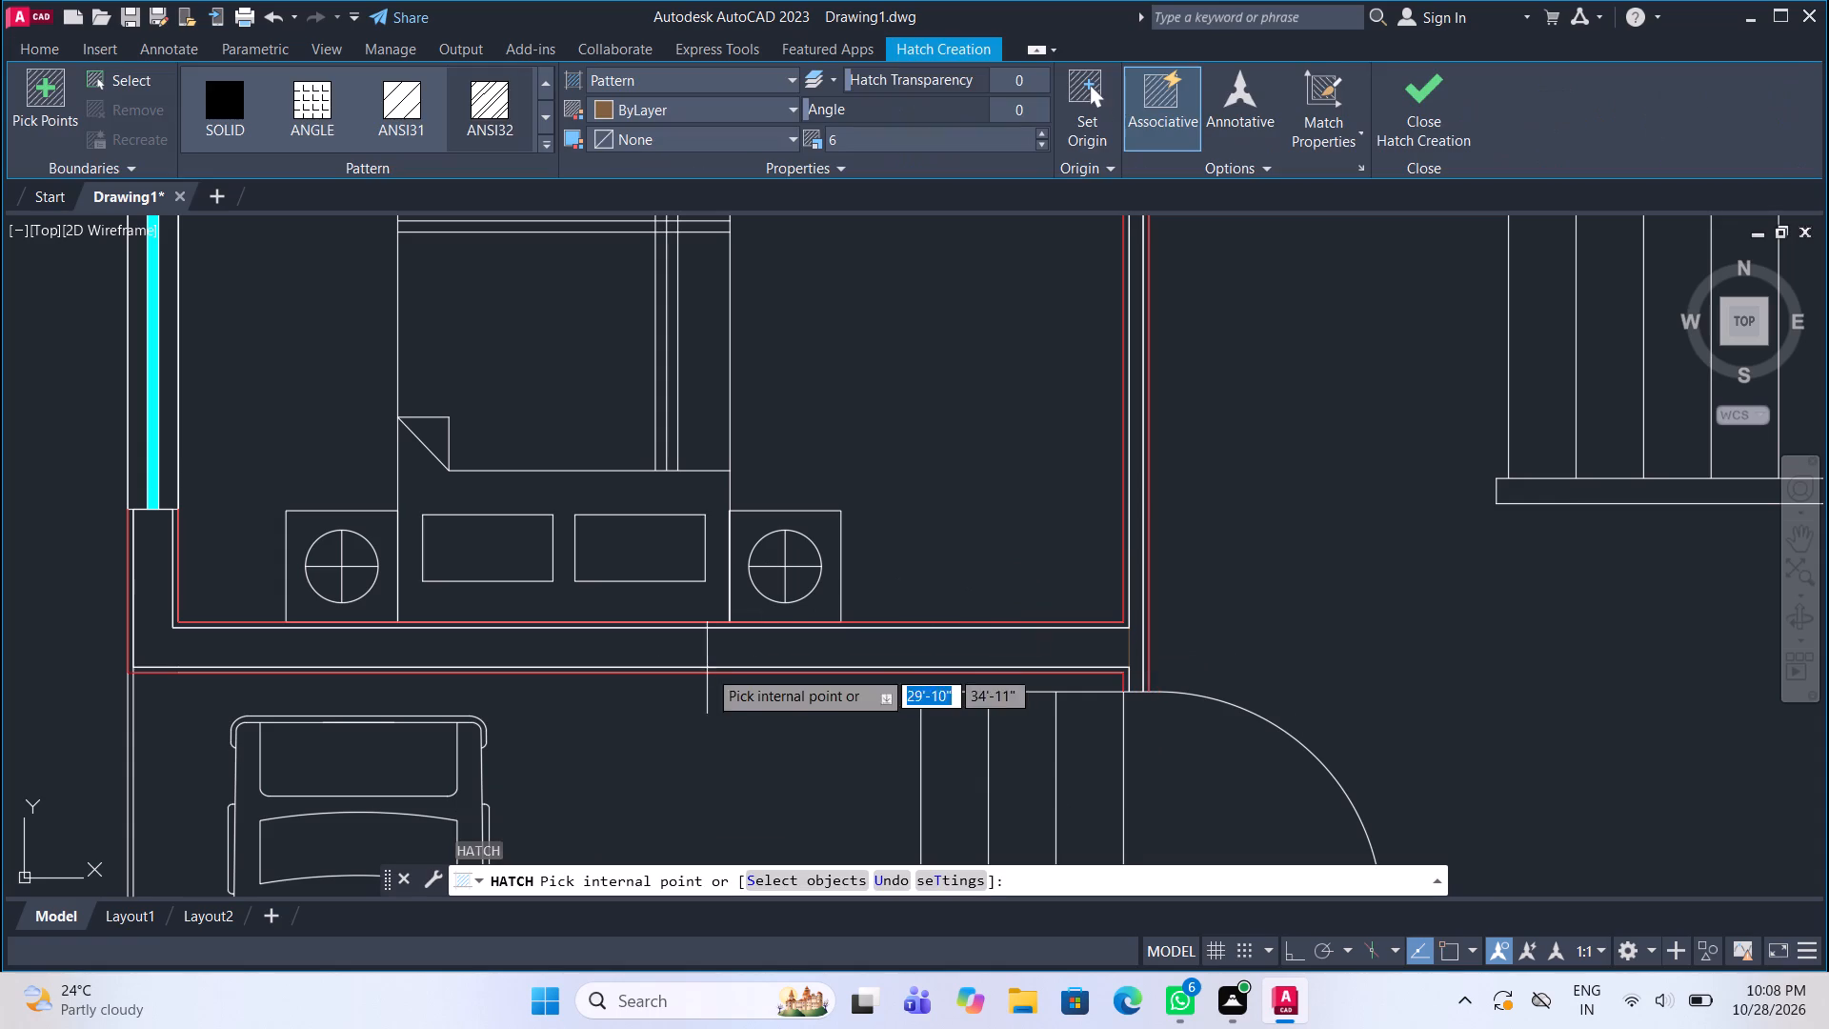
{"action": "left_click", "coordinate": [755, 648]}
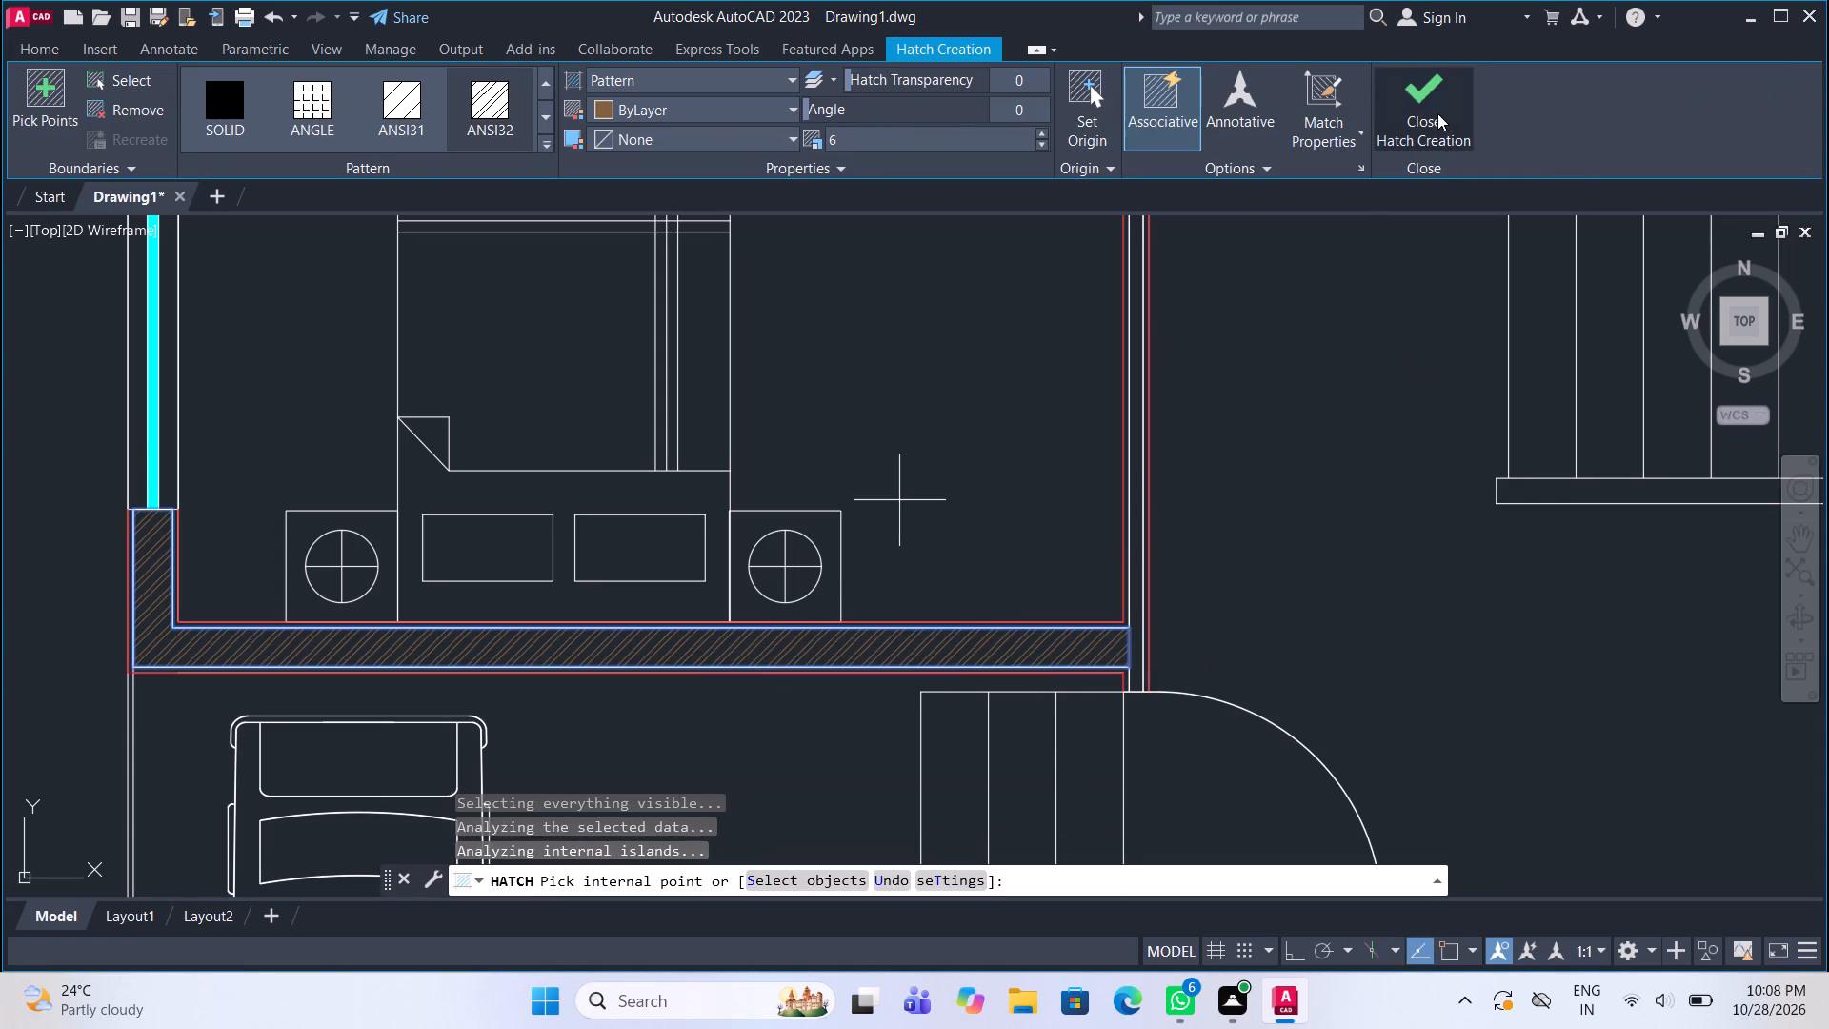
{"action": "left_click", "coordinate": [1437, 113]}
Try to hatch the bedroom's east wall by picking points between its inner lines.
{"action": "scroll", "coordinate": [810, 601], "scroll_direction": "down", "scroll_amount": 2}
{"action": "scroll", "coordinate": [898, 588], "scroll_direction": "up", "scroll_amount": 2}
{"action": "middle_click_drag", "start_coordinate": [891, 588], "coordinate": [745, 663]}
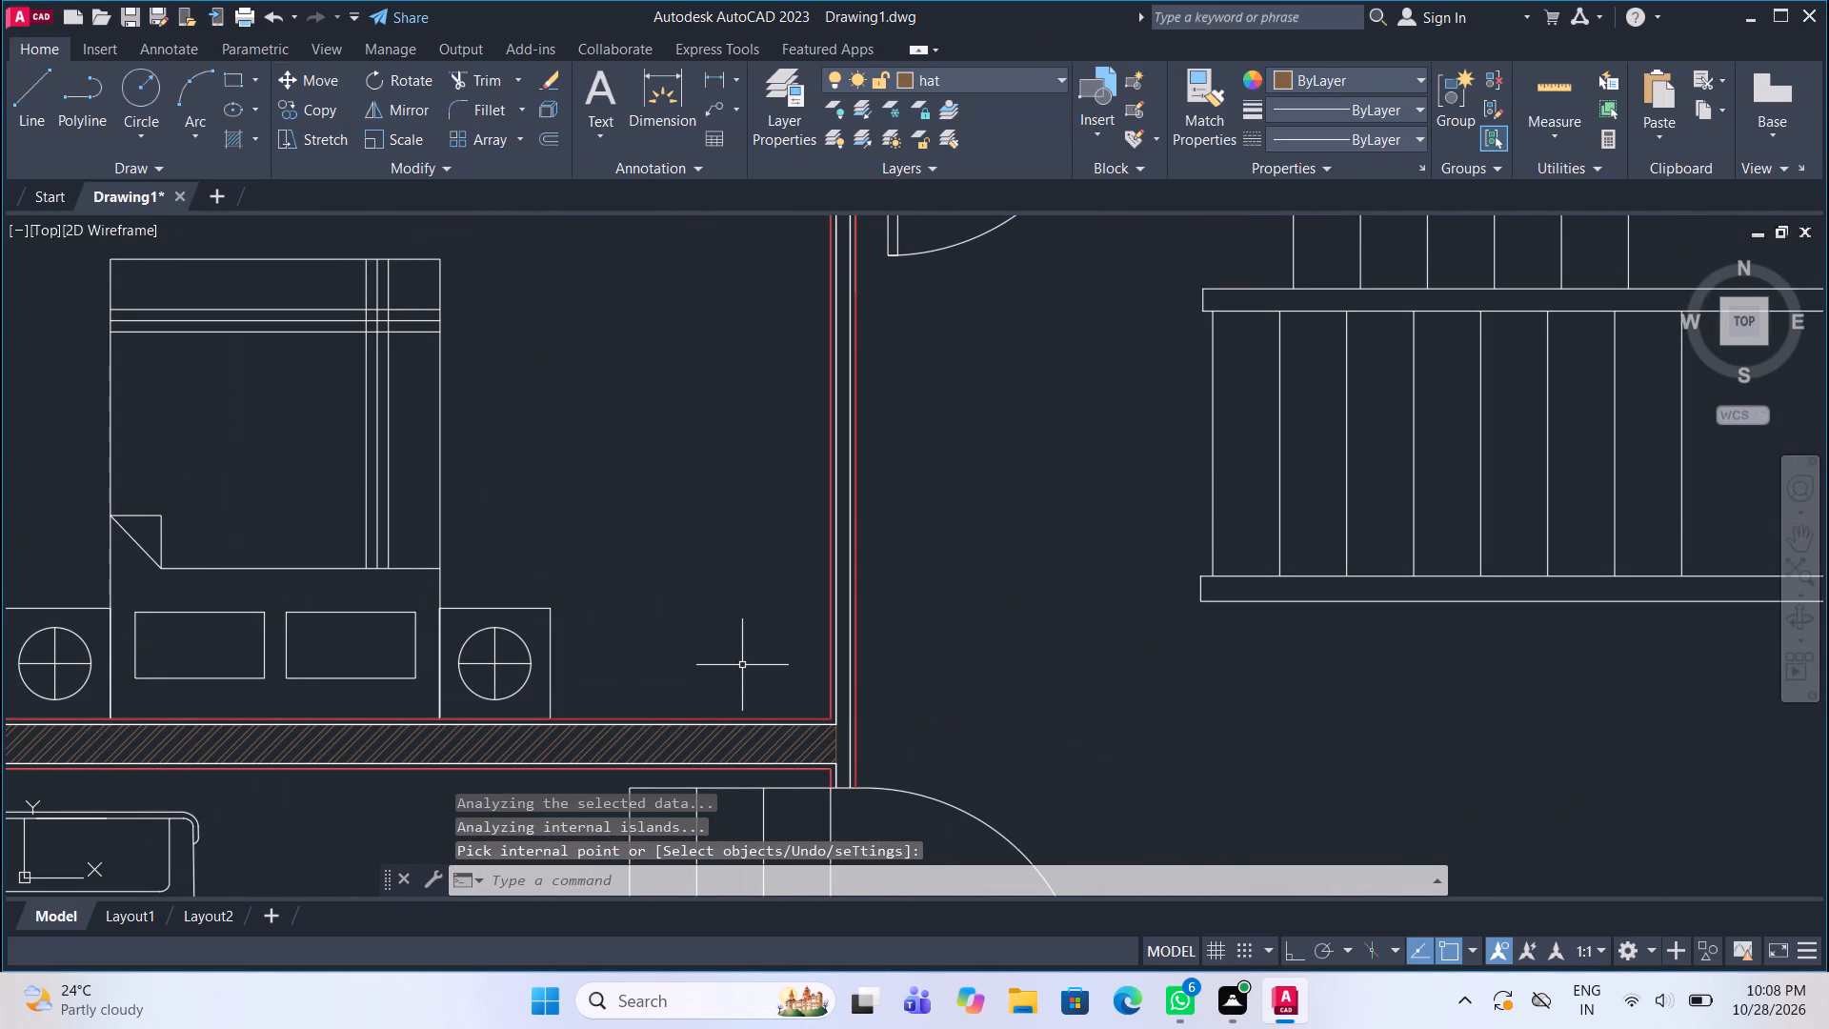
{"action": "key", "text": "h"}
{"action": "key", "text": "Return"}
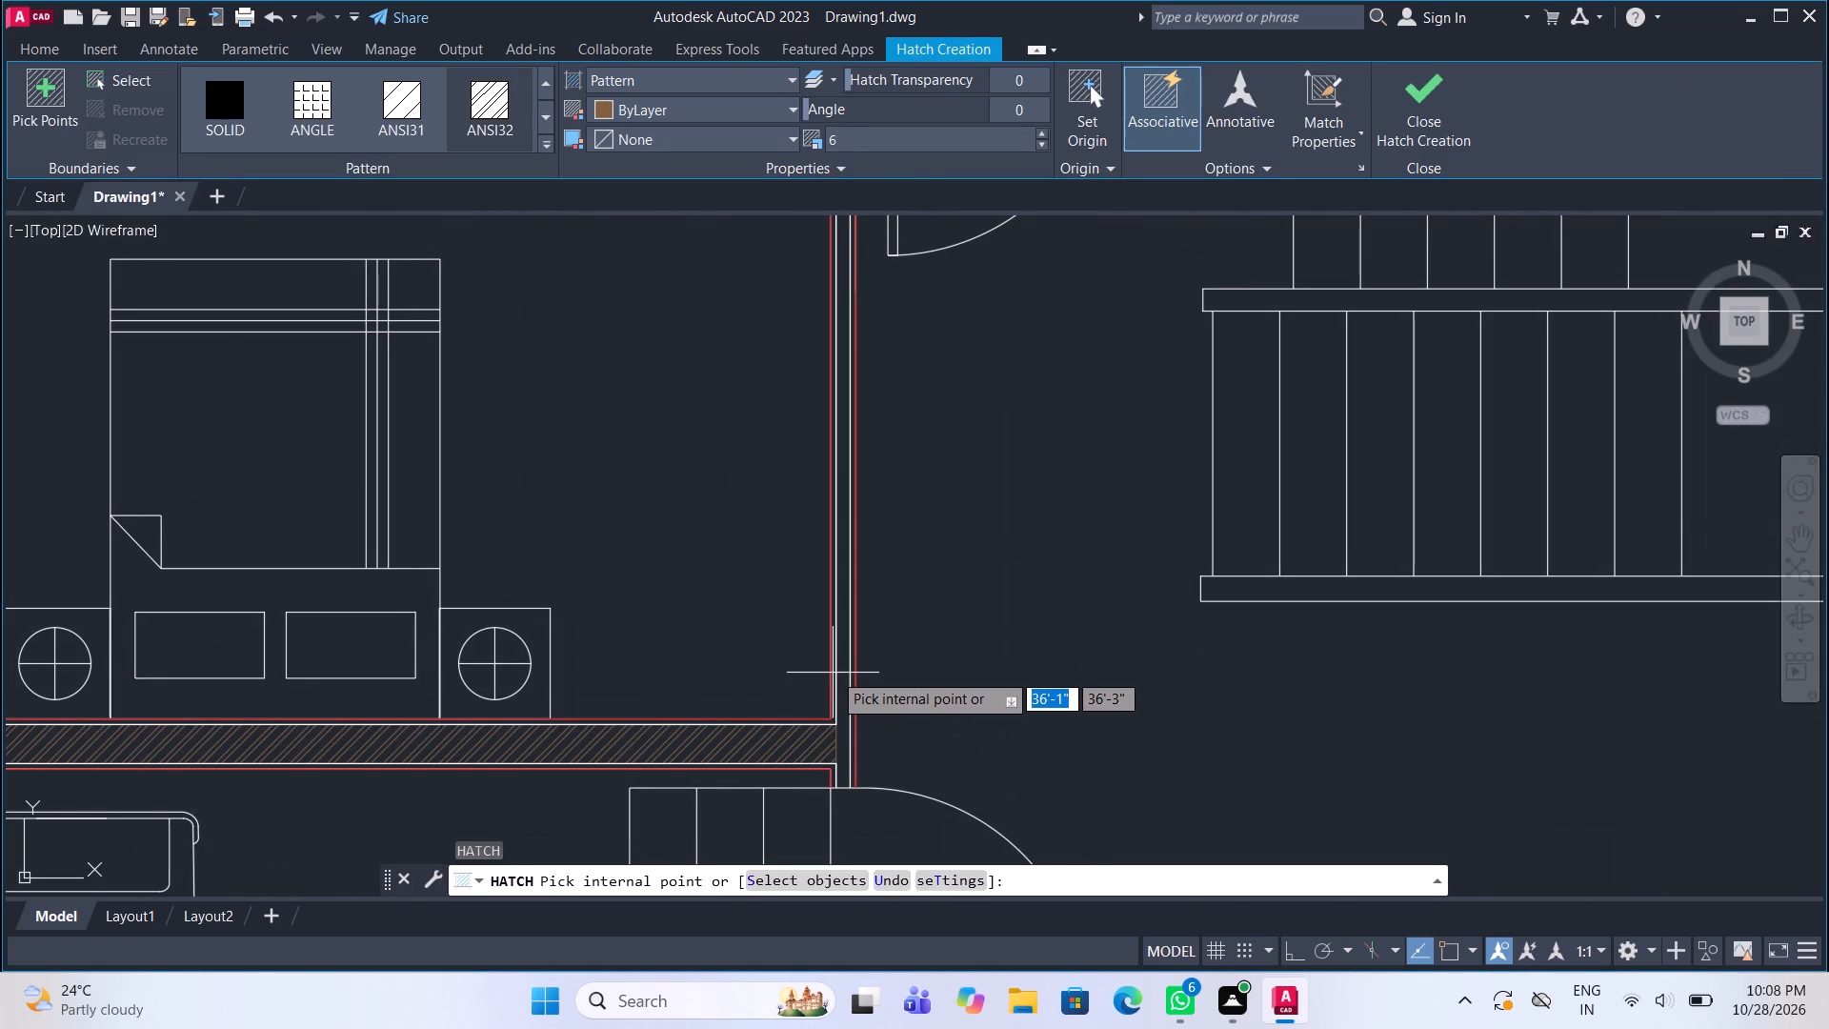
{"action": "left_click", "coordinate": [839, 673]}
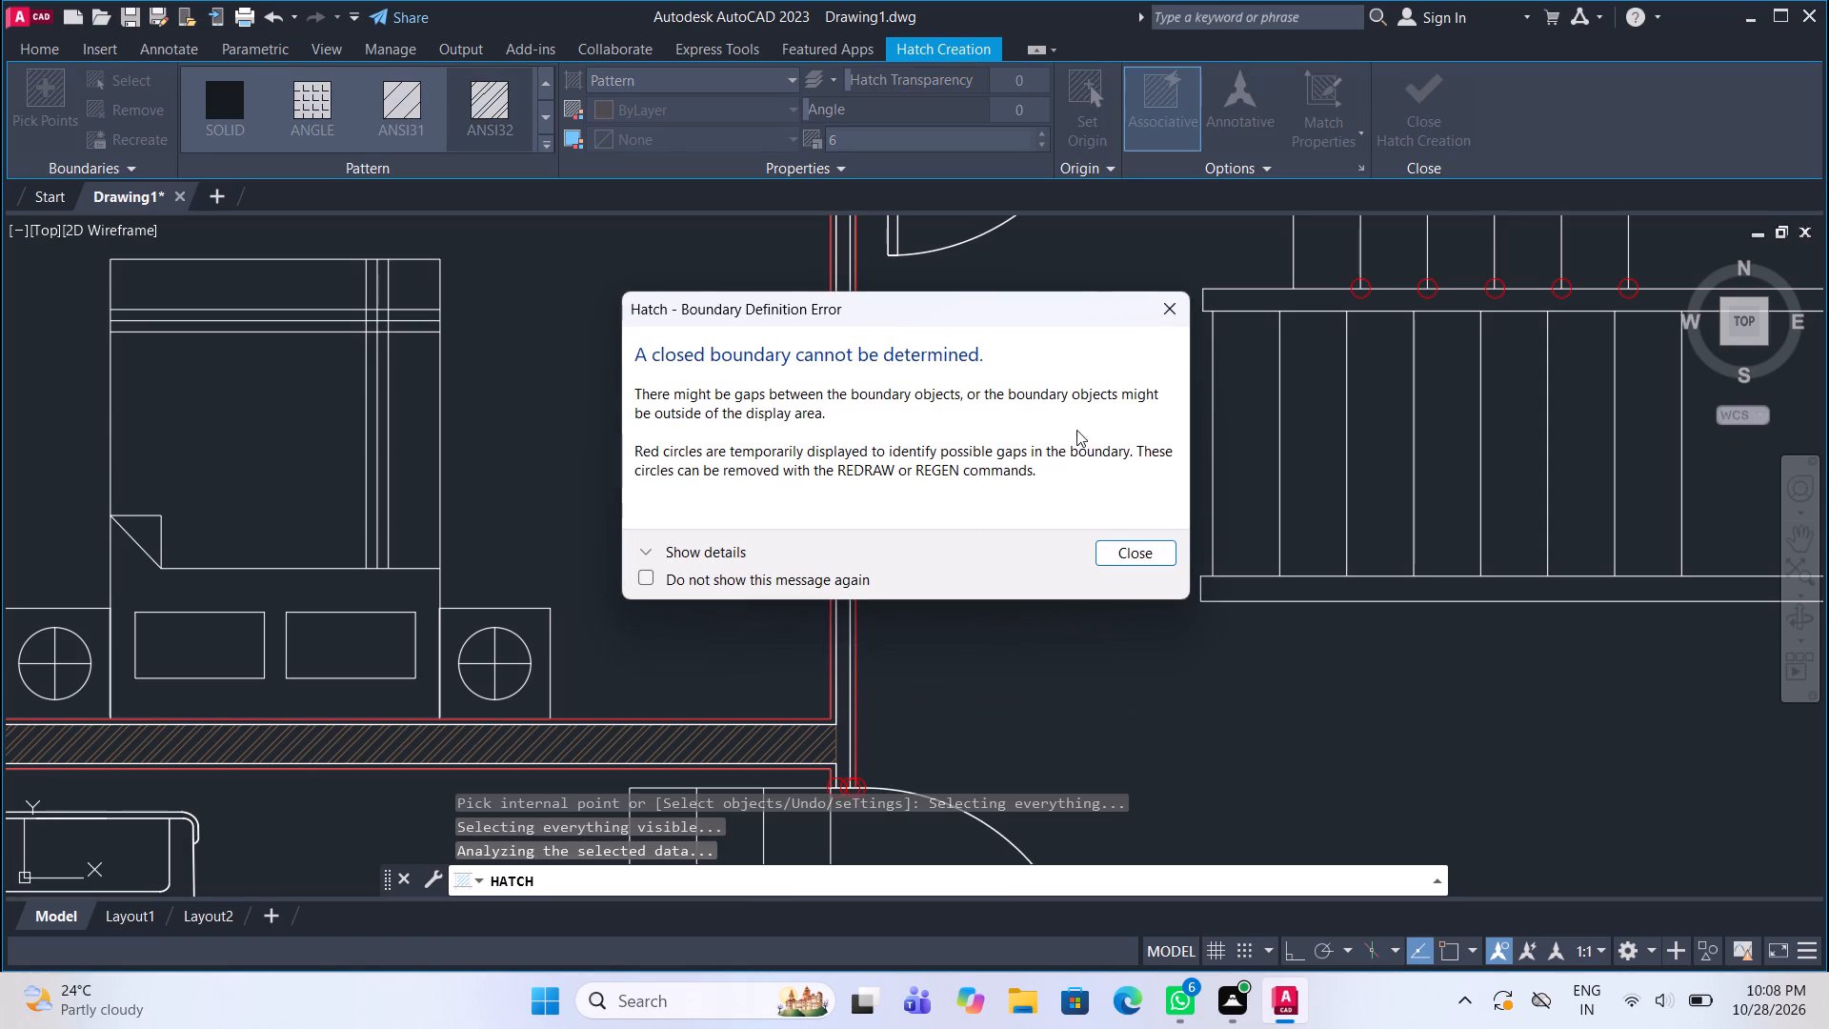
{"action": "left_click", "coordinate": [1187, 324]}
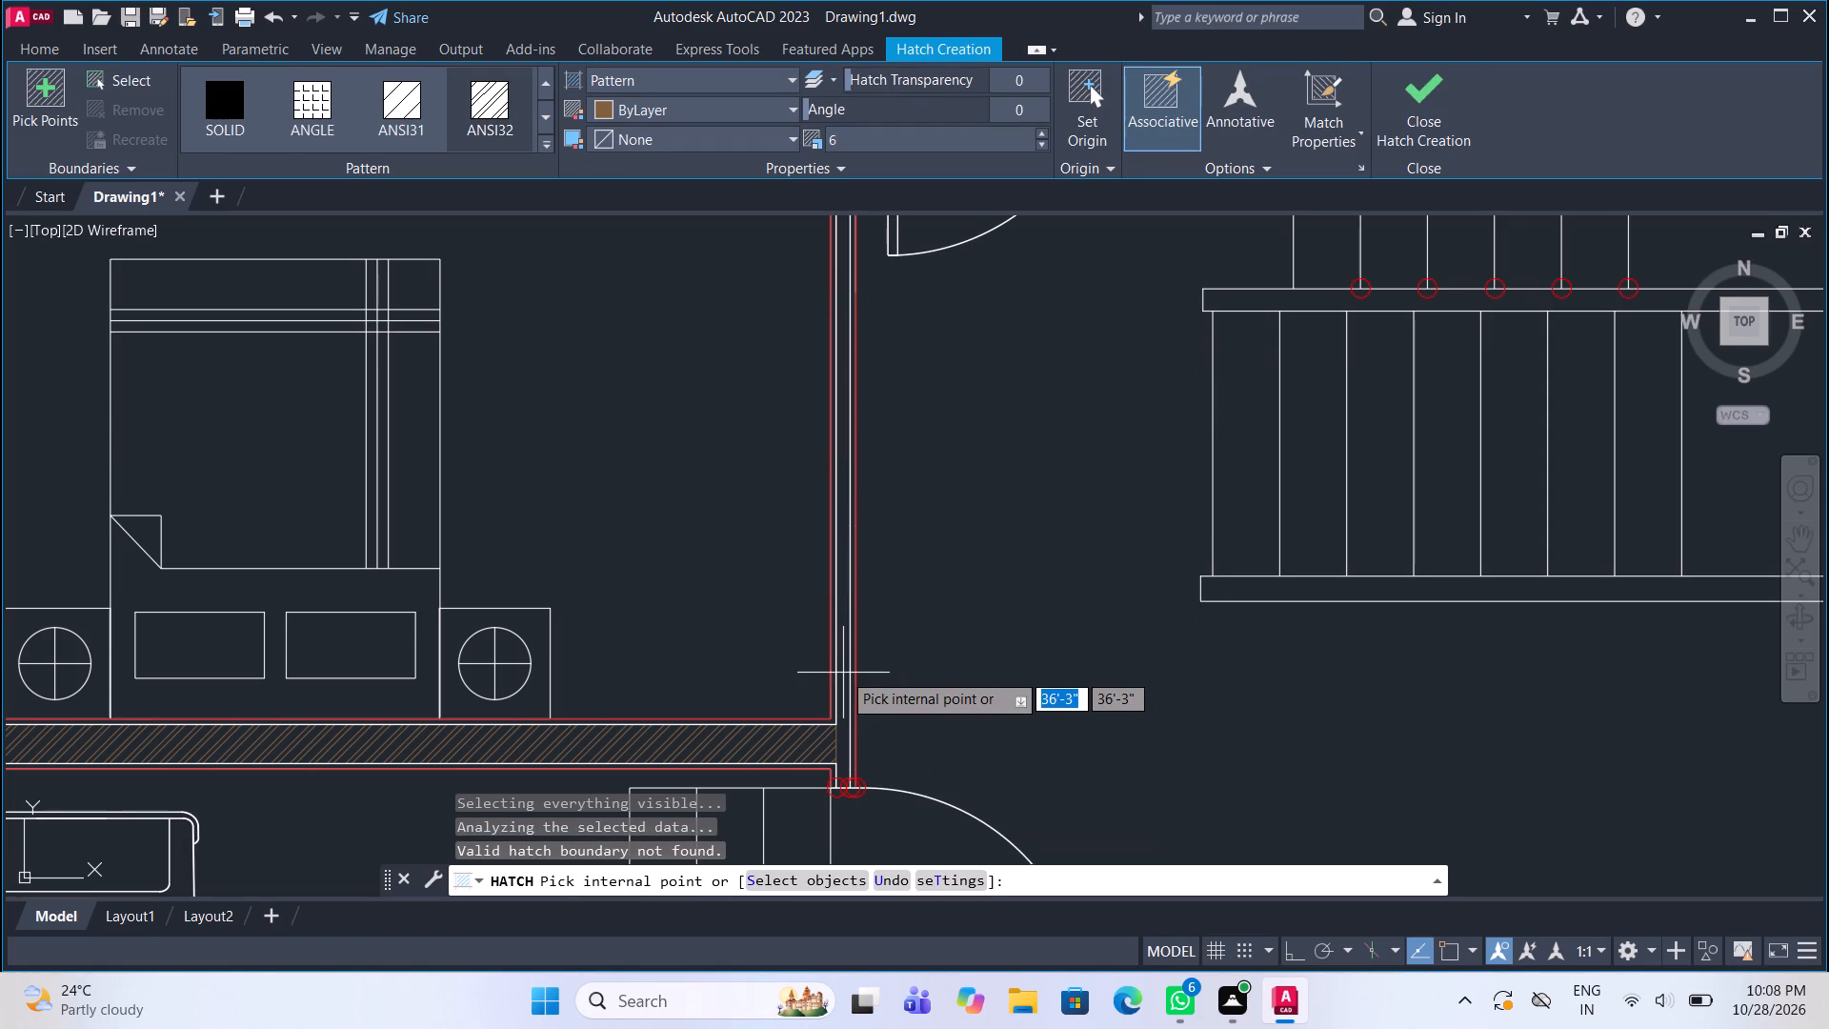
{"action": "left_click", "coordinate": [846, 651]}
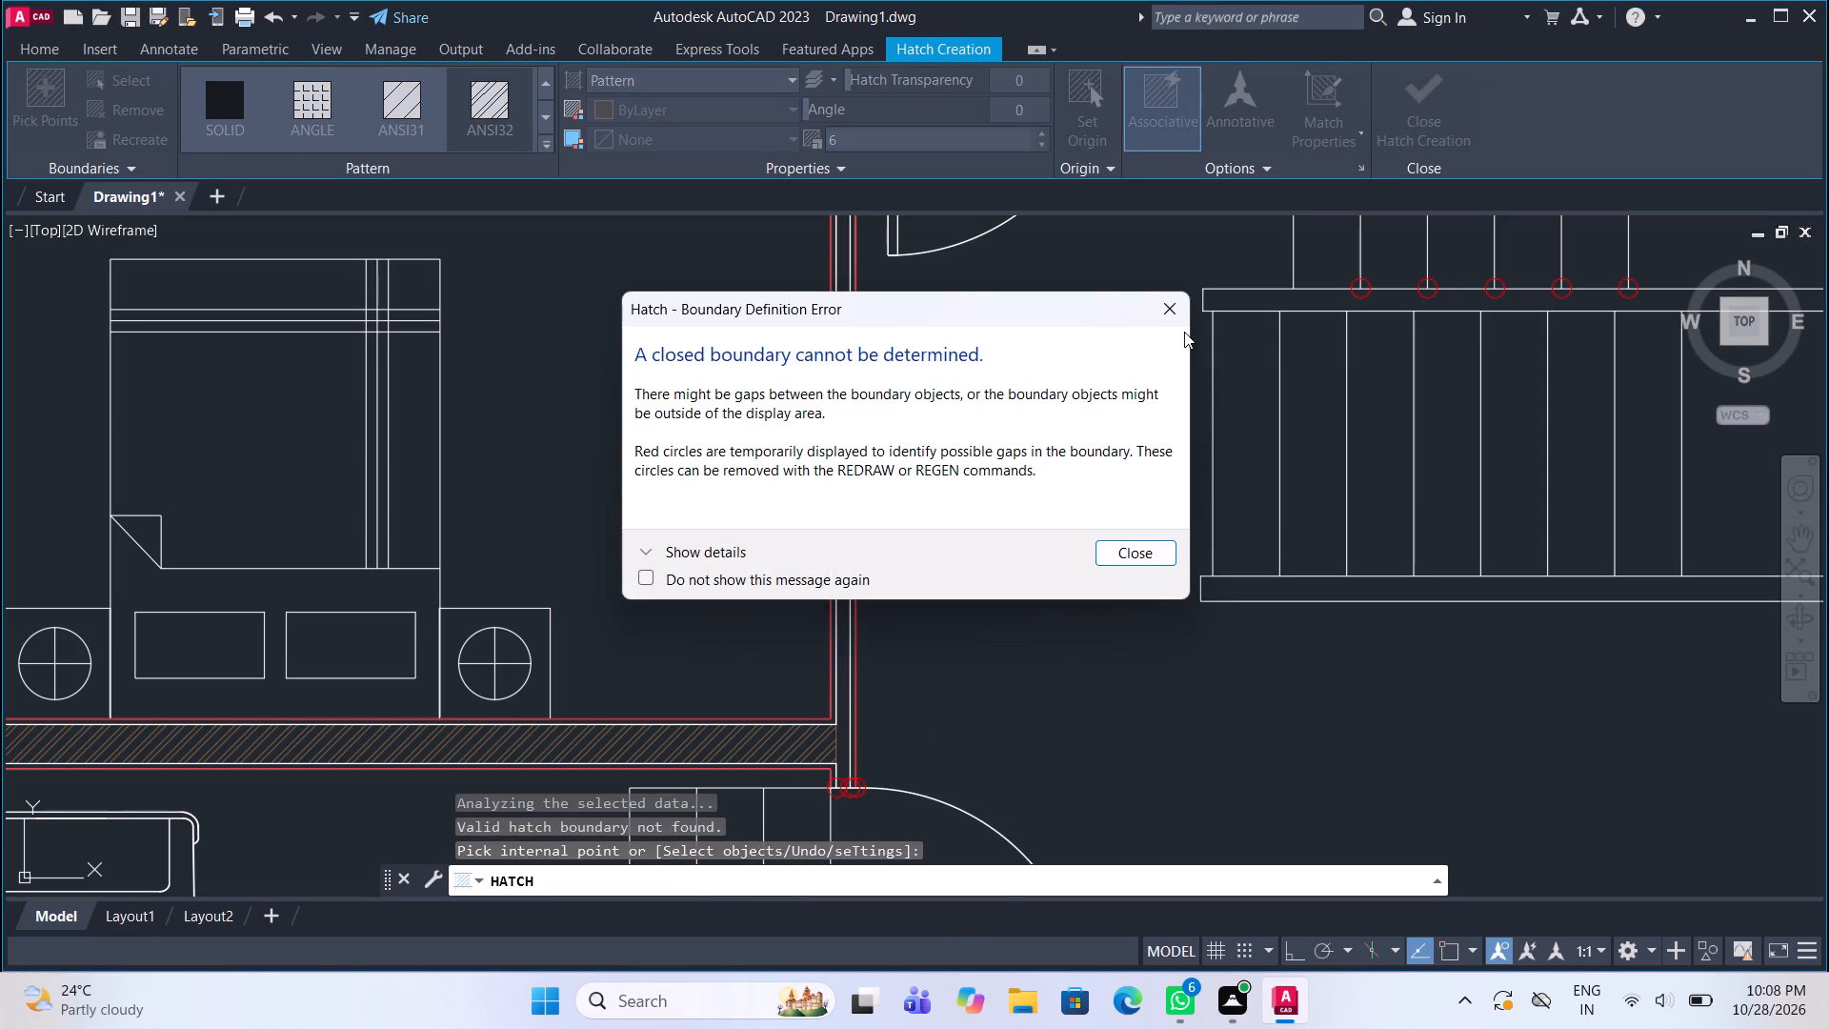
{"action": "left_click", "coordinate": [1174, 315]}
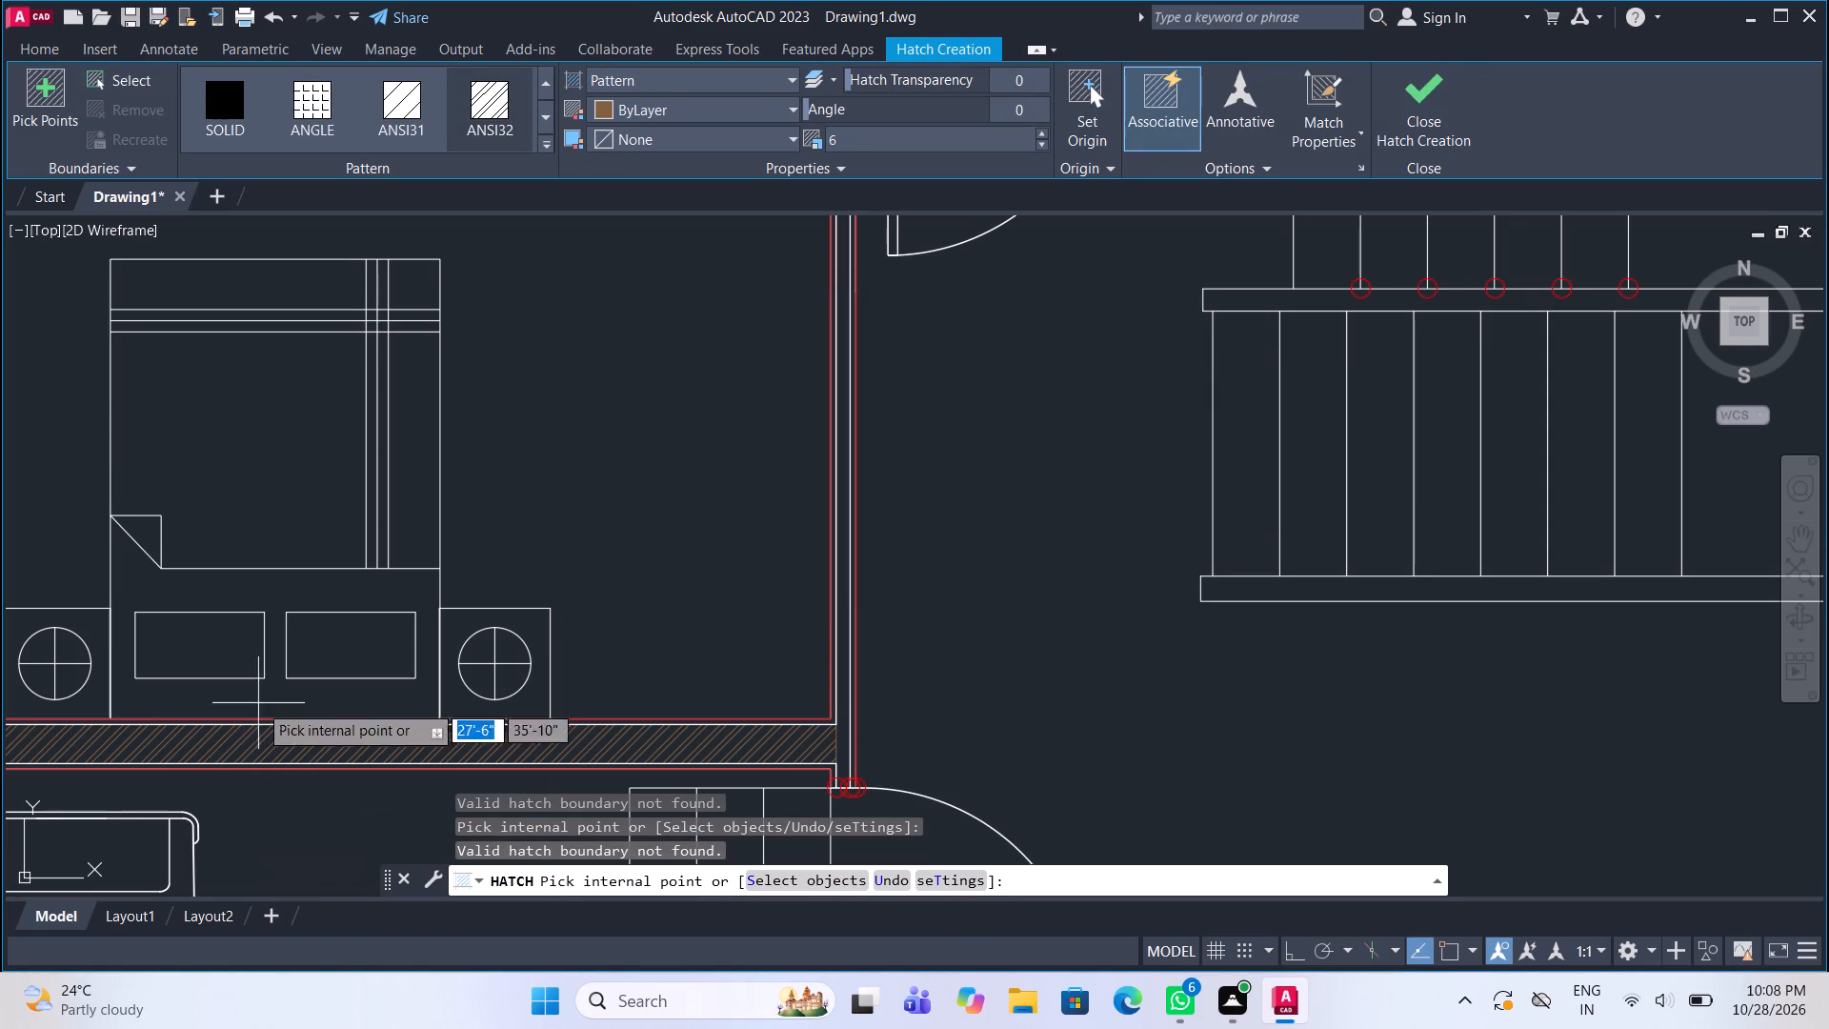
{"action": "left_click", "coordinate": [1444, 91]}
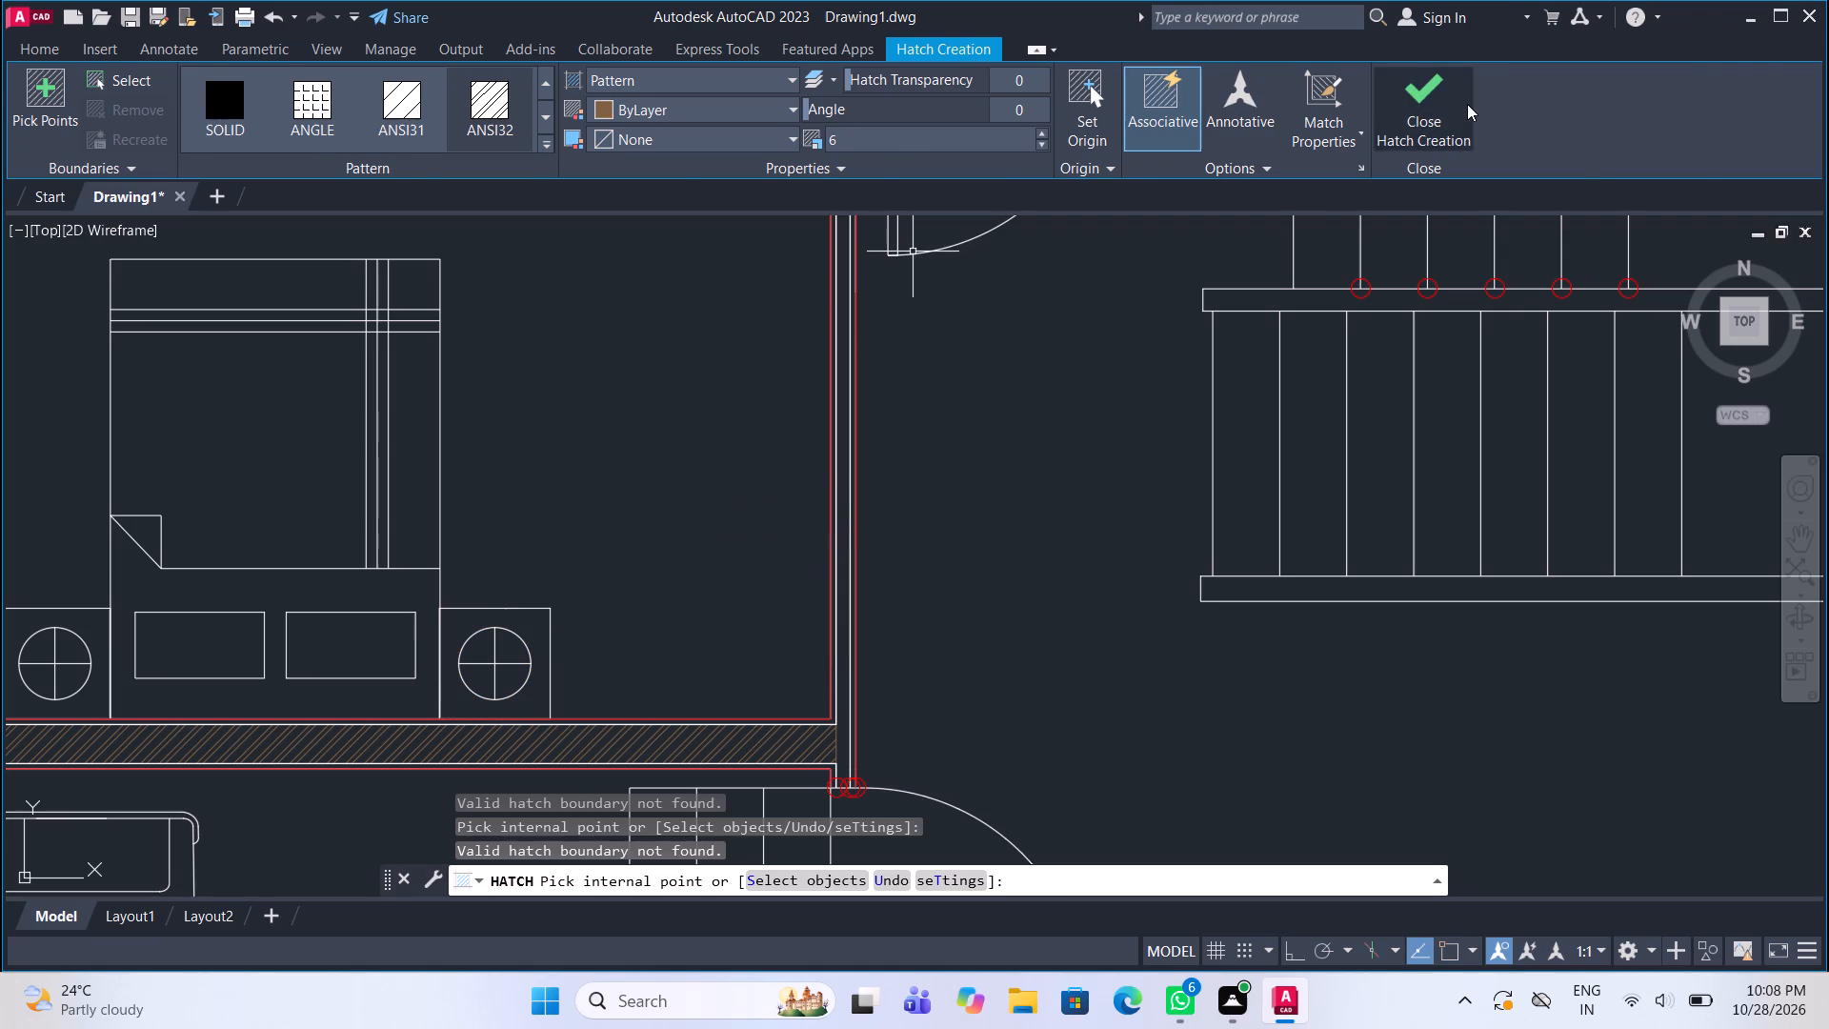
Make layer 0 the current layer.
{"action": "middle_click_drag", "start_coordinate": [741, 393], "coordinate": [684, 375]}
{"action": "middle_click_drag", "start_coordinate": [680, 373], "coordinate": [647, 359]}
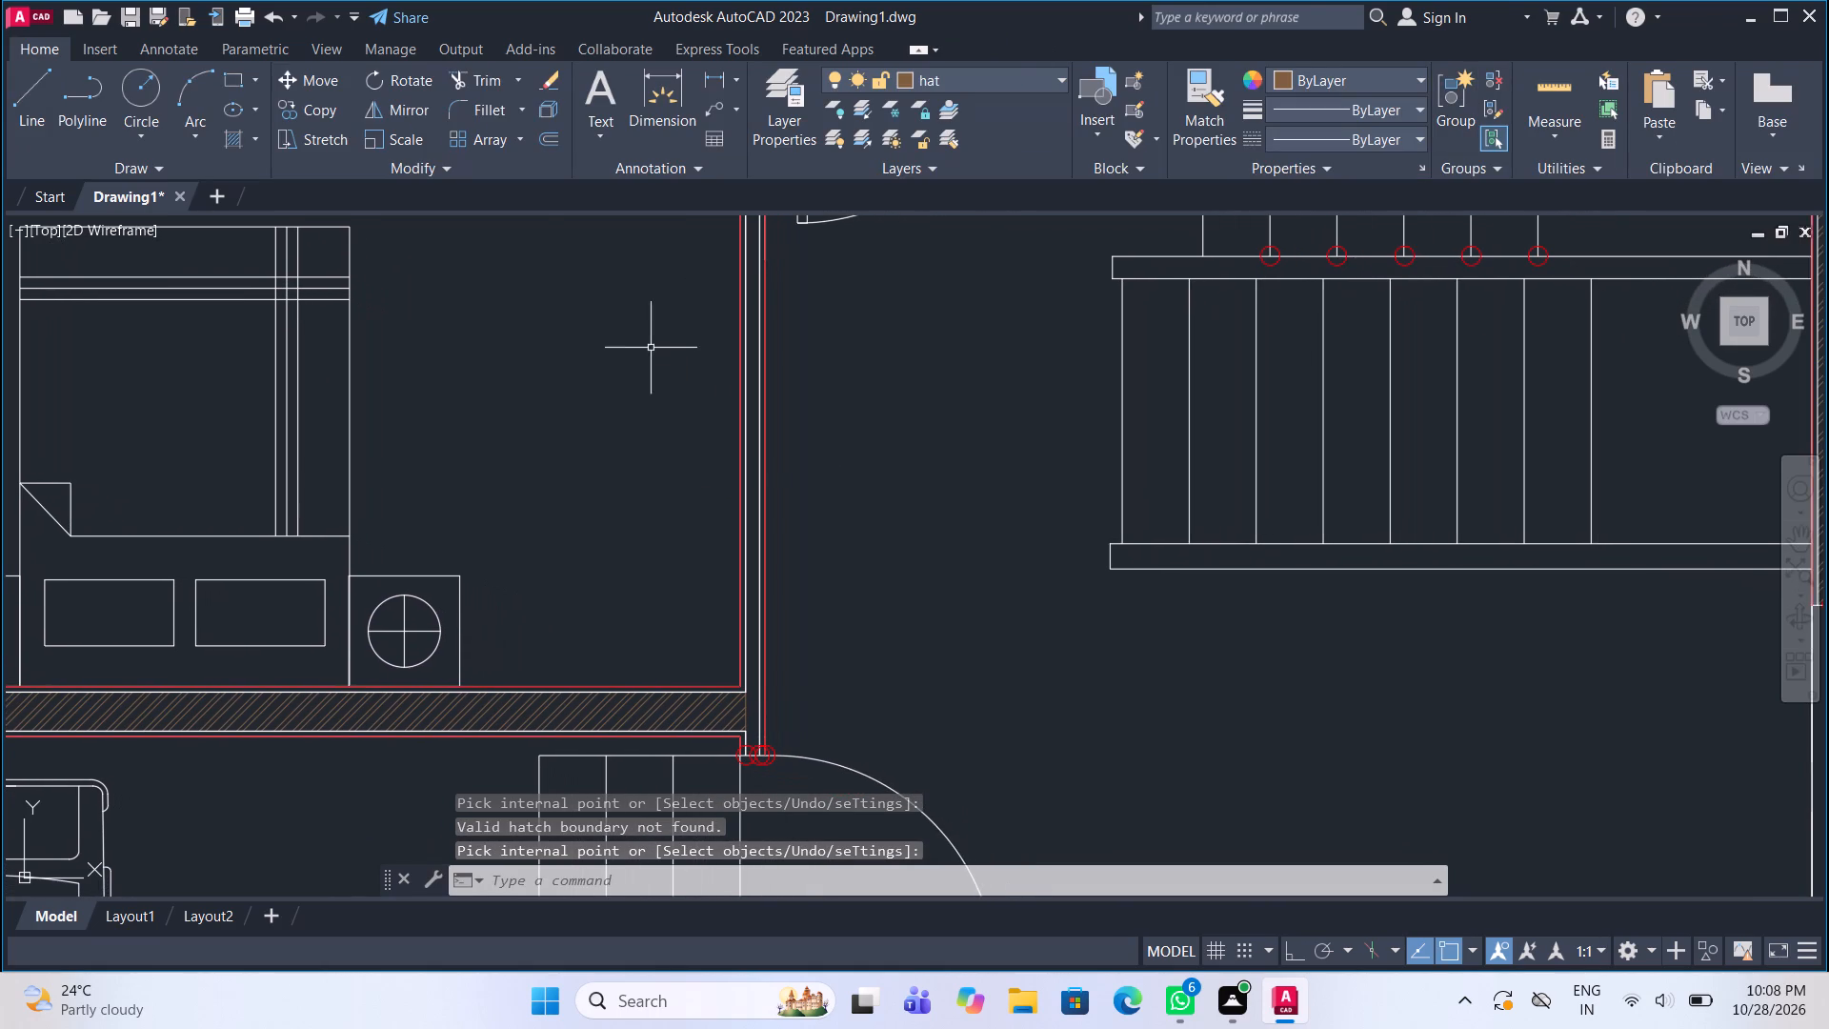
{"action": "left_click", "coordinate": [974, 81]}
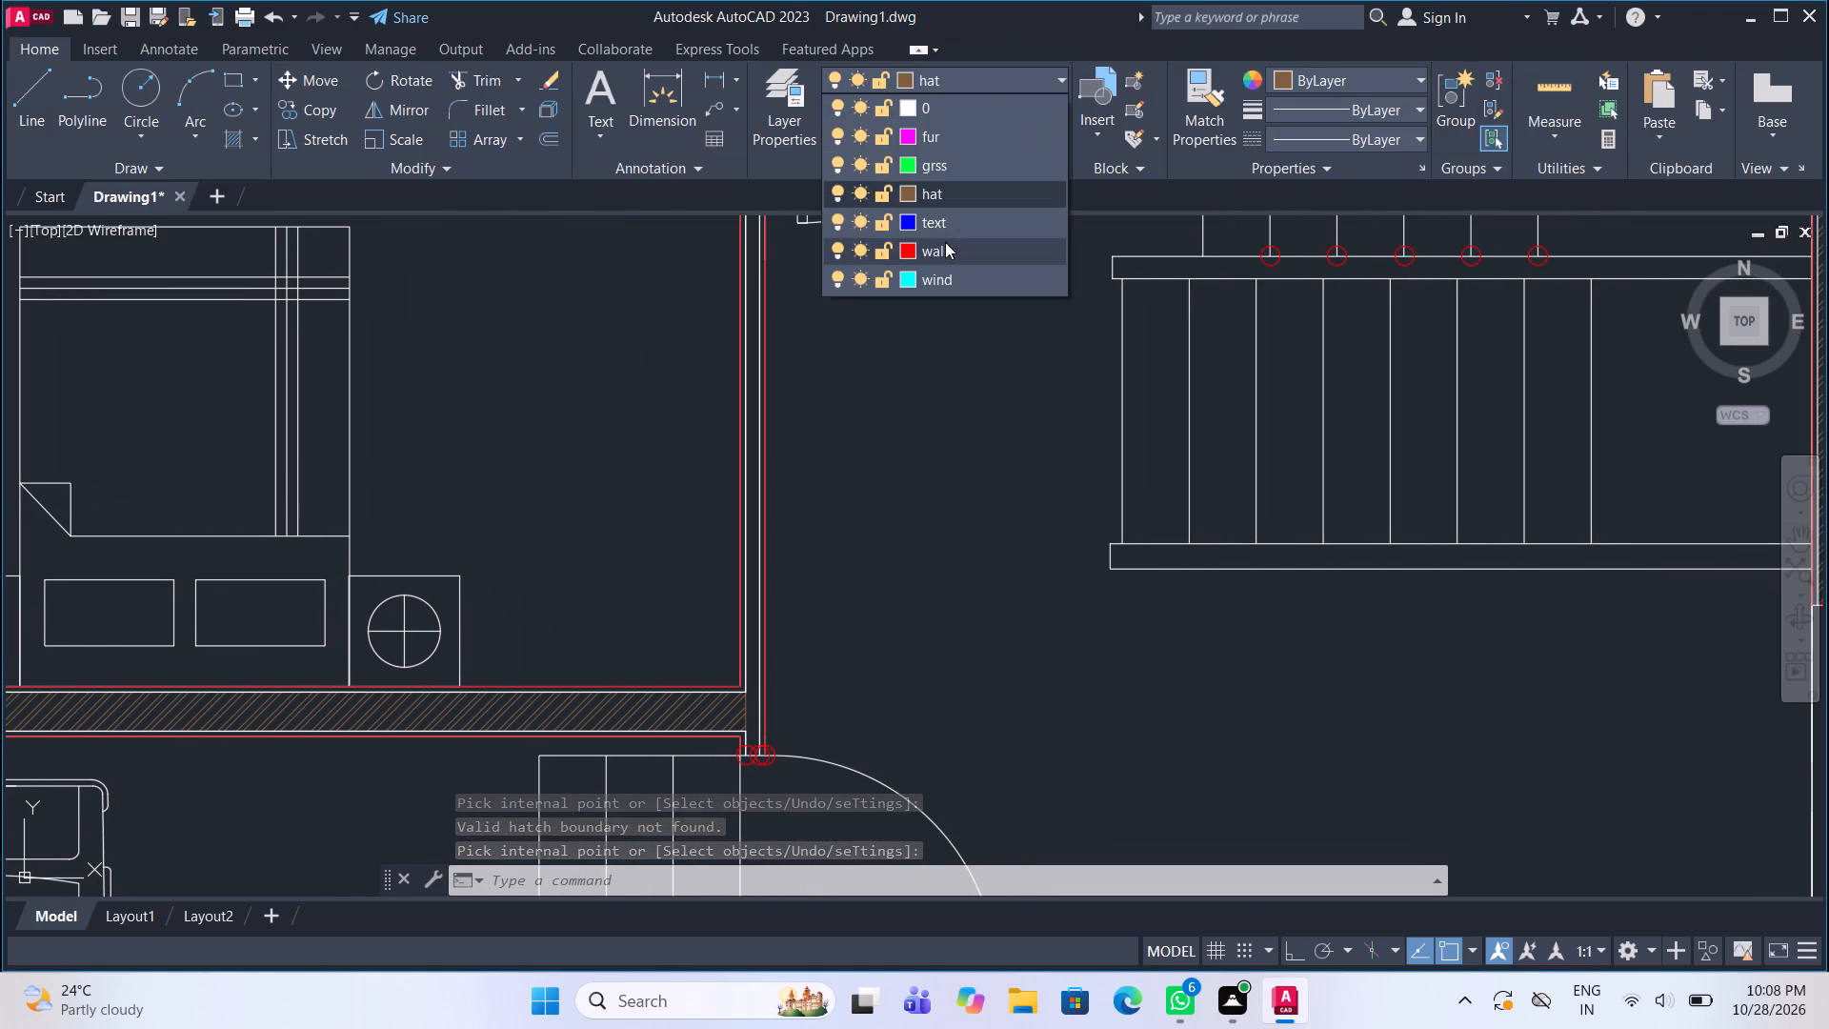
{"action": "left_click", "coordinate": [946, 112]}
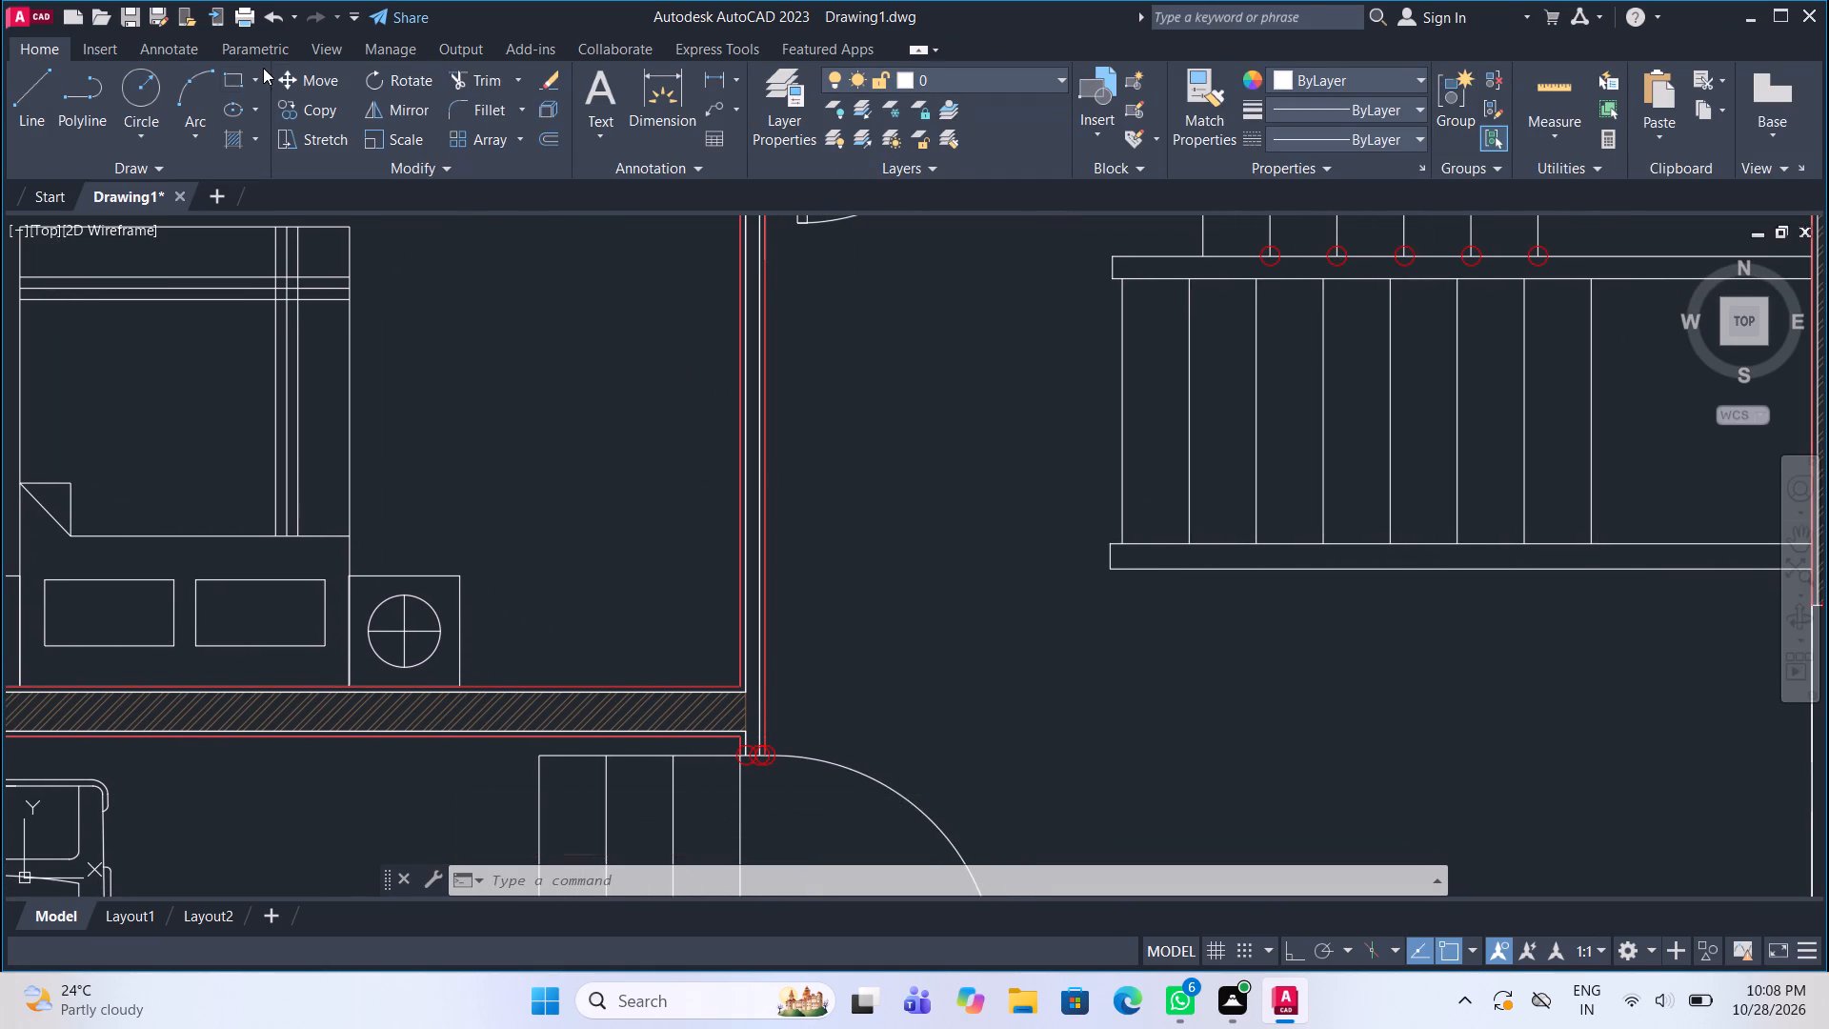
Draw a rectangle about 13 ft long over the bedroom's east wall, from the front door jamb to the wall's north corner.
{"action": "left_click", "coordinate": [239, 70]}
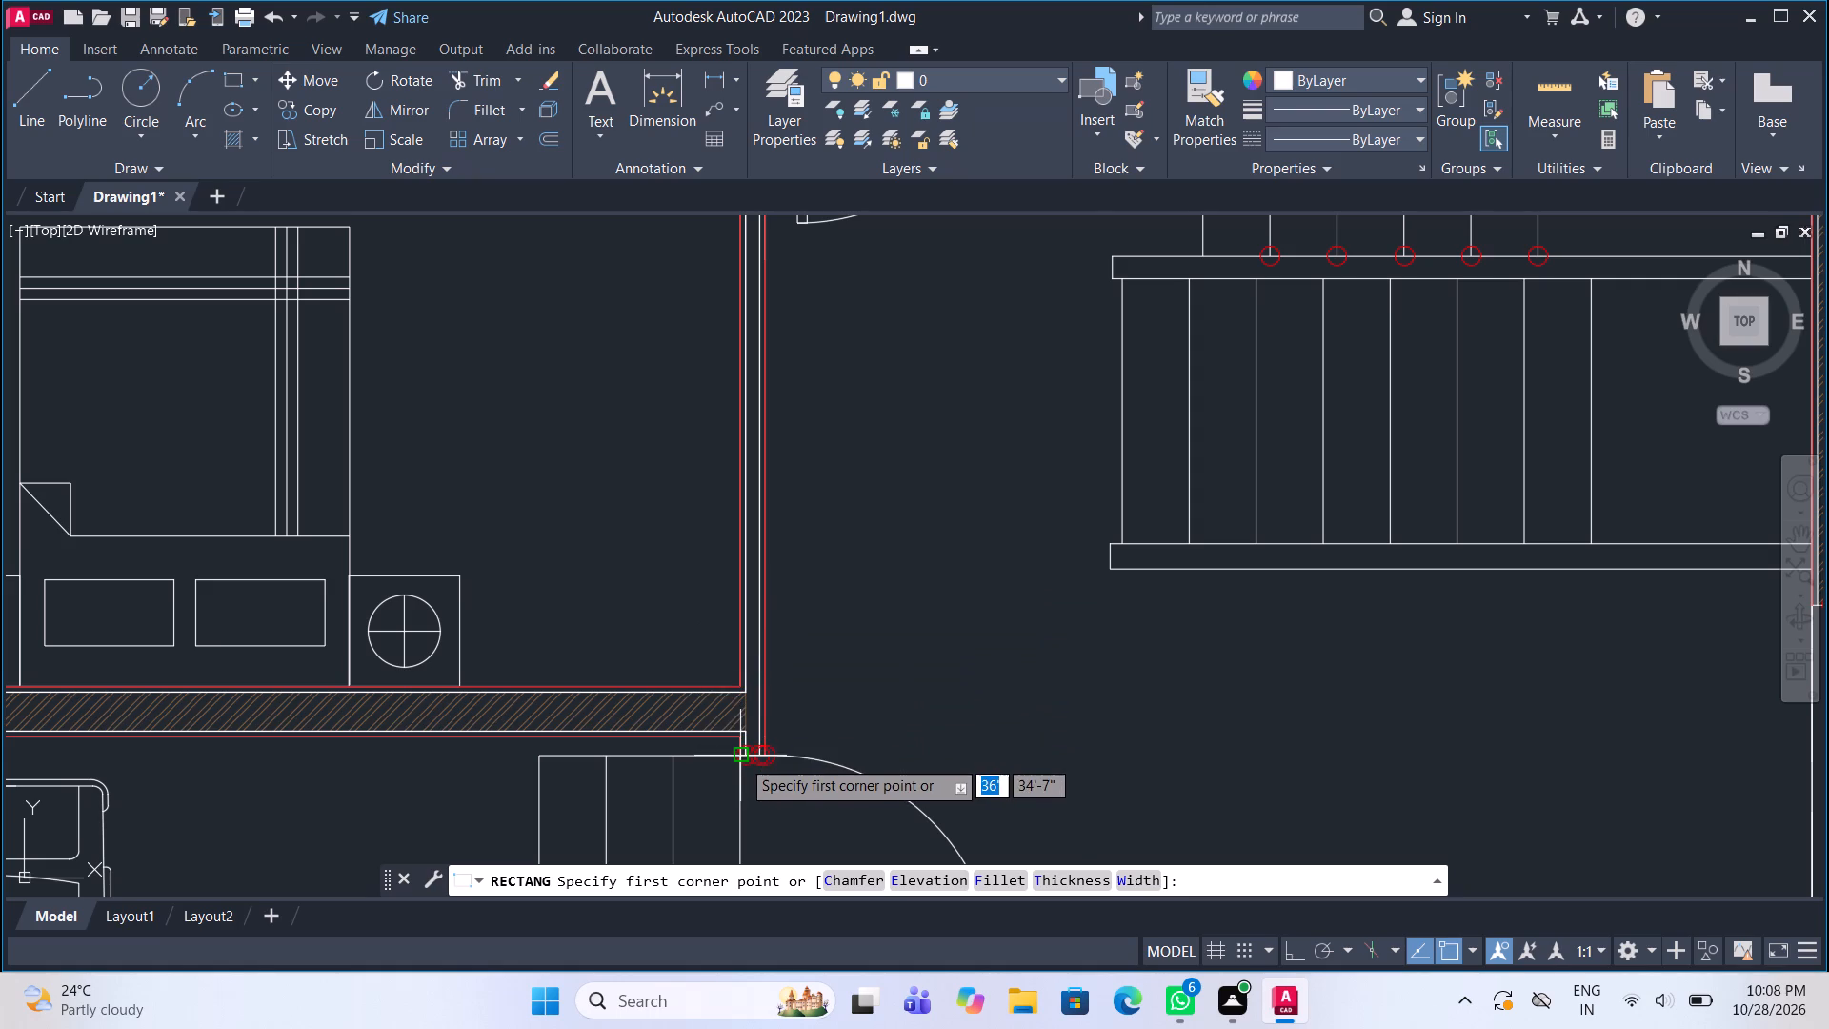
{"action": "scroll", "coordinate": [742, 767], "scroll_direction": "up", "scroll_amount": 5}
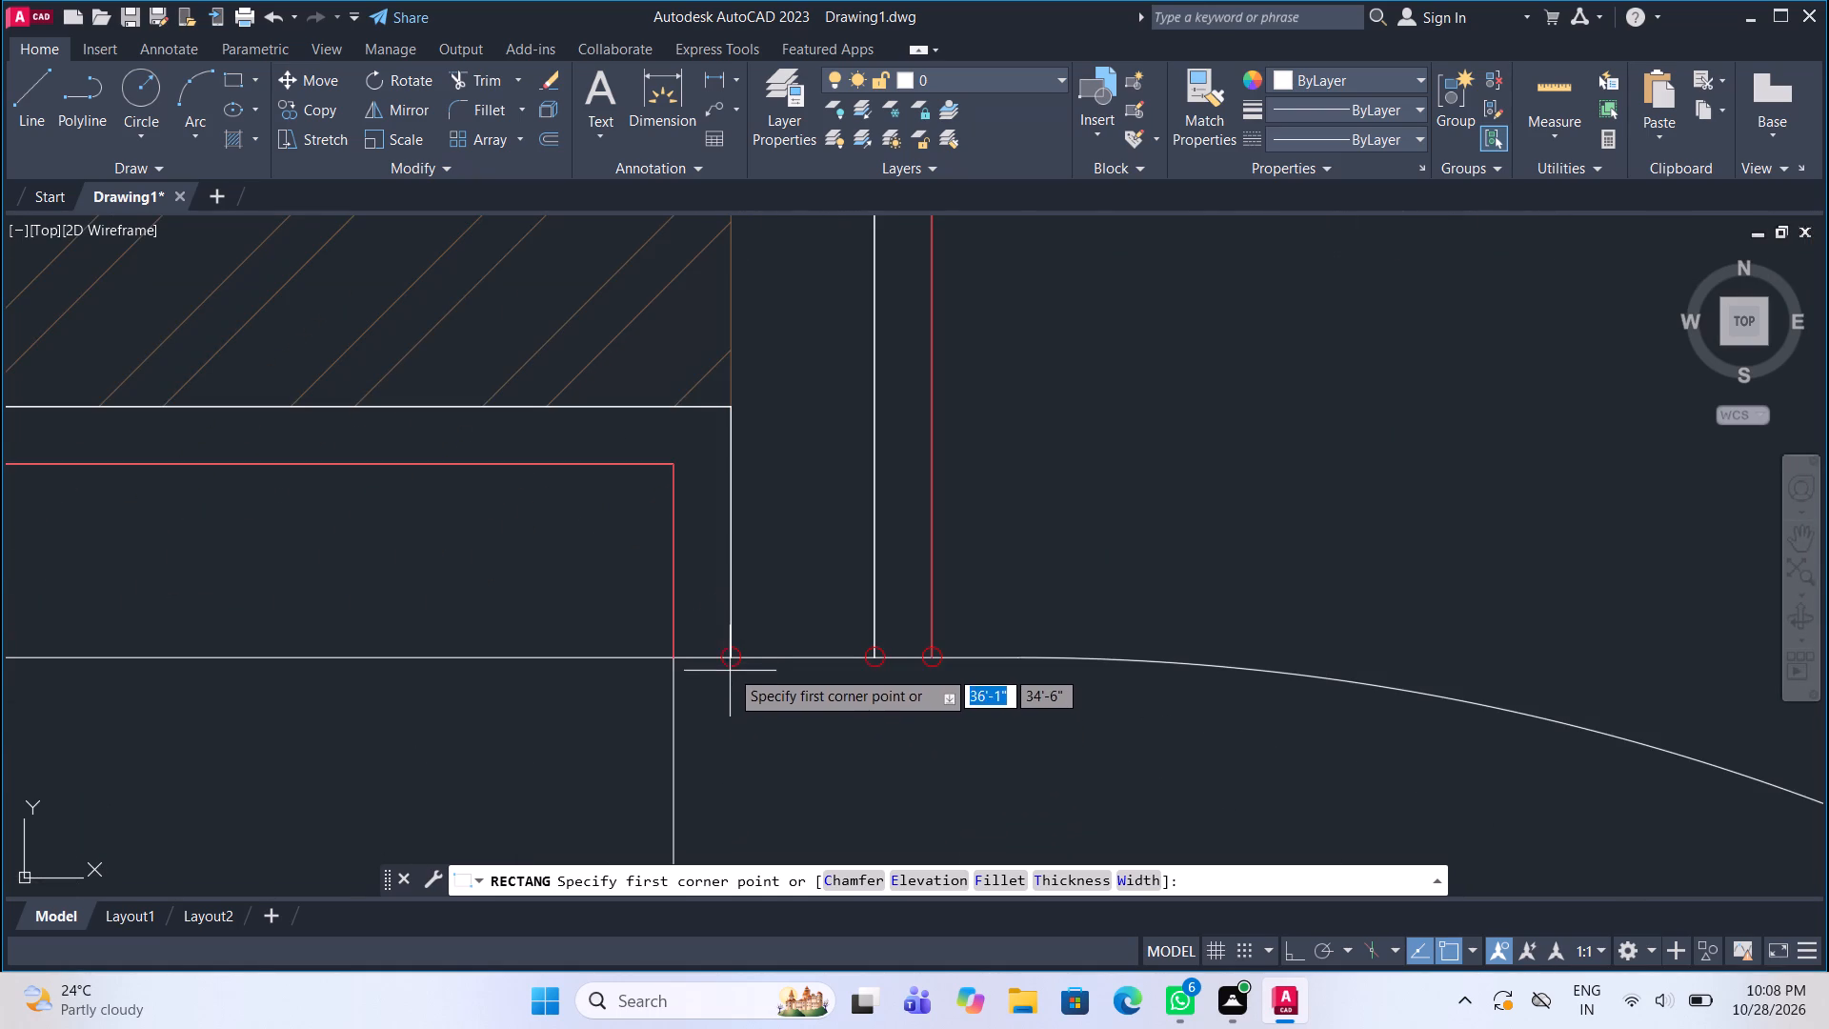
{"action": "left_click", "coordinate": [727, 656]}
{"action": "scroll", "coordinate": [727, 658], "scroll_direction": "down", "scroll_amount": 5}
{"action": "middle_click_drag", "start_coordinate": [764, 256], "coordinate": [769, 350]}
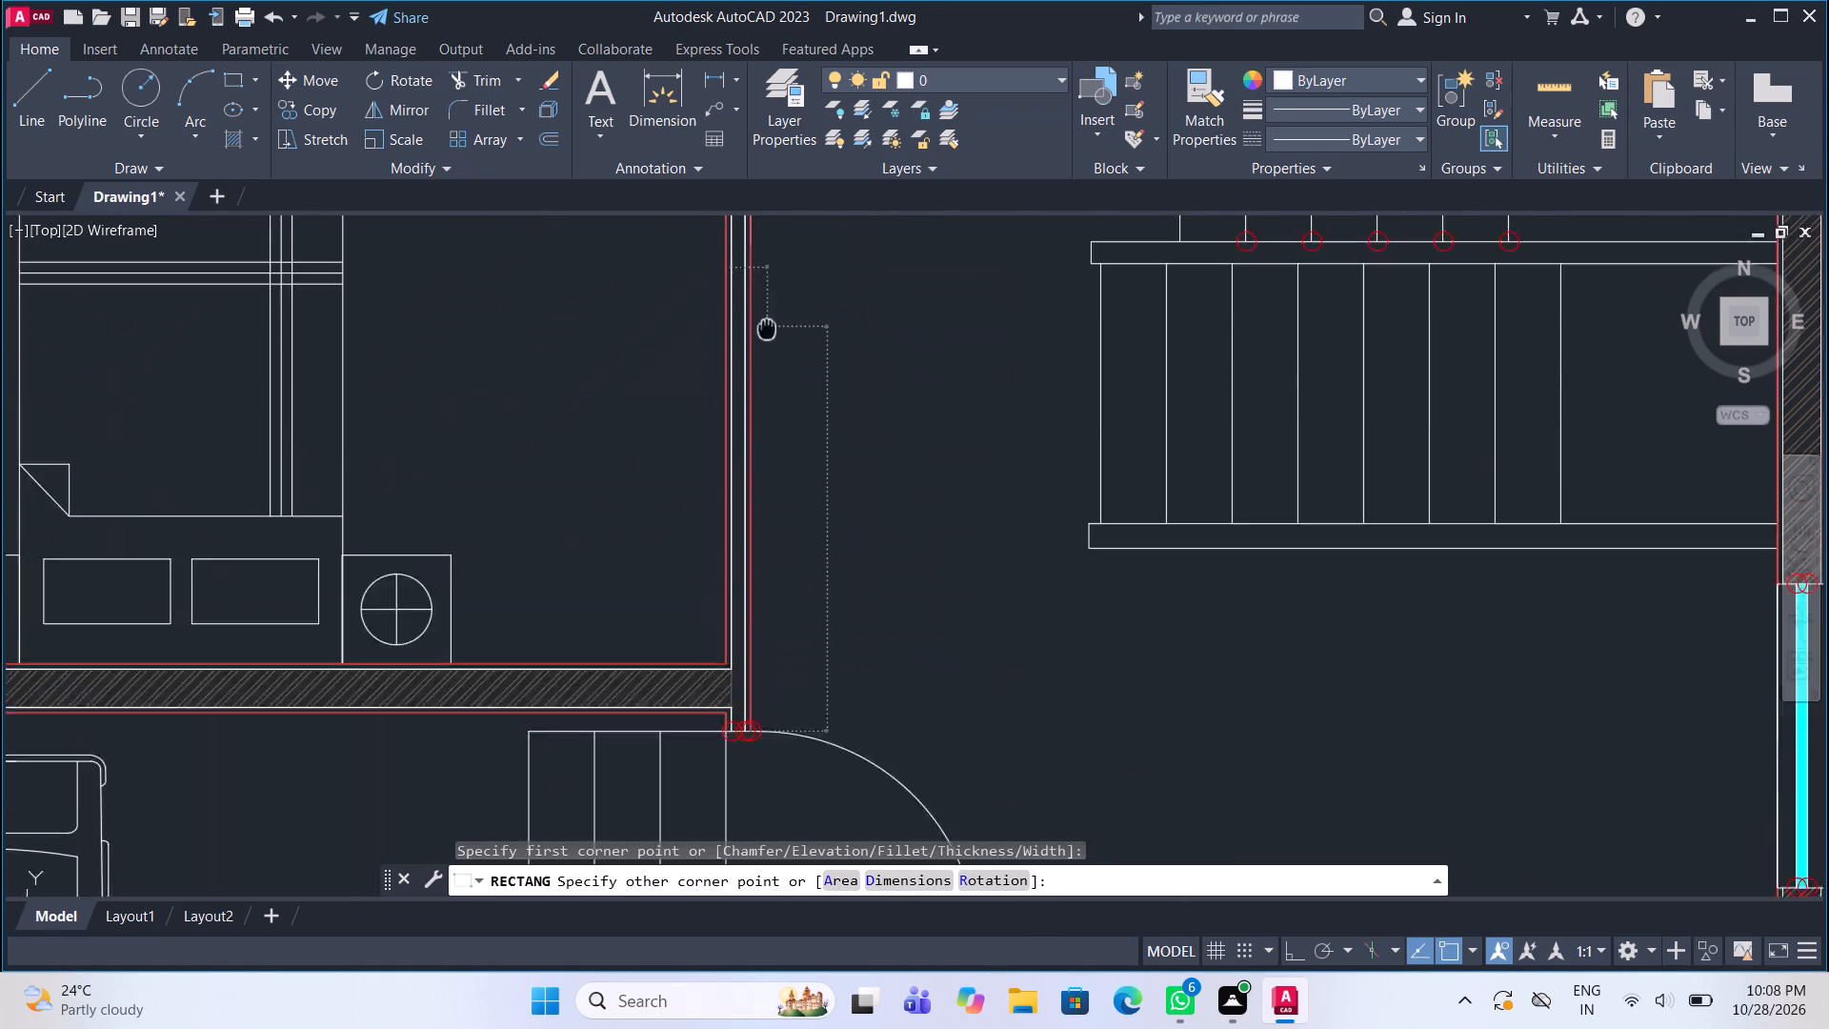
{"action": "middle_click_drag", "start_coordinate": [769, 350], "coordinate": [797, 679]}
{"action": "middle_click_drag", "start_coordinate": [794, 262], "coordinate": [797, 400]}
{"action": "scroll", "coordinate": [778, 332], "scroll_direction": "up", "scroll_amount": 4}
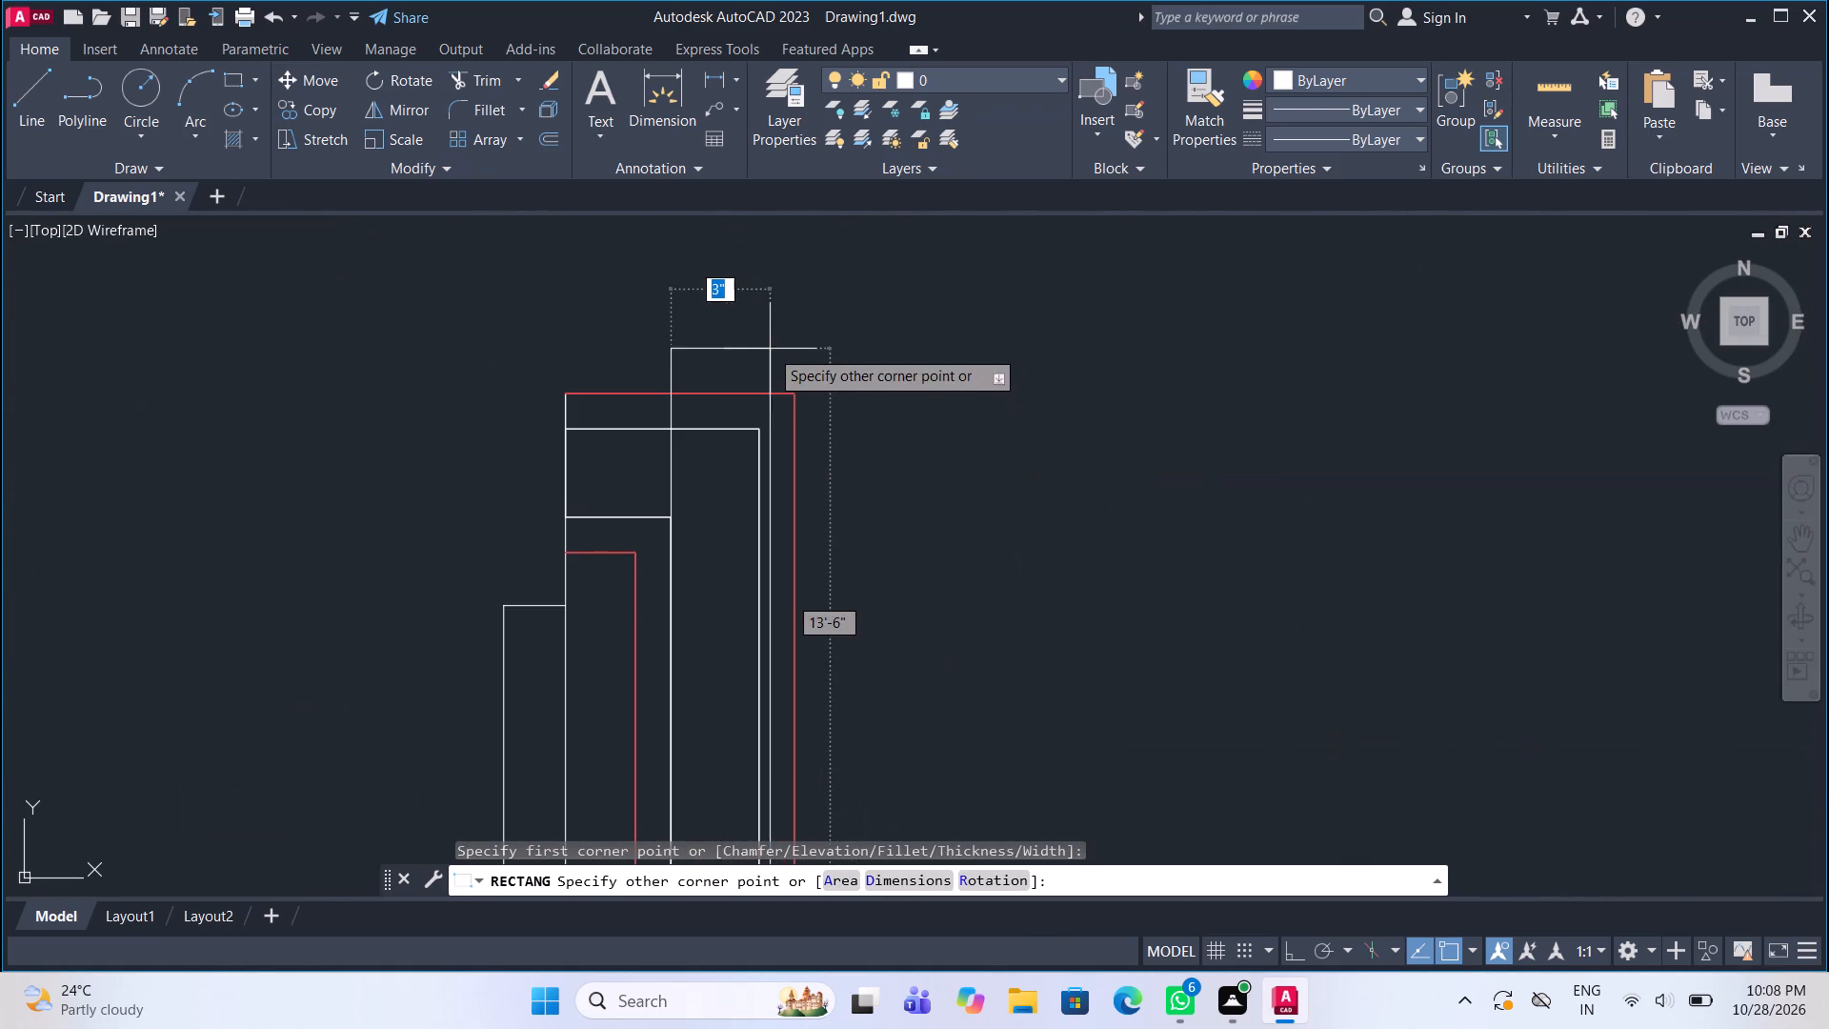
{"action": "left_click", "coordinate": [760, 428]}
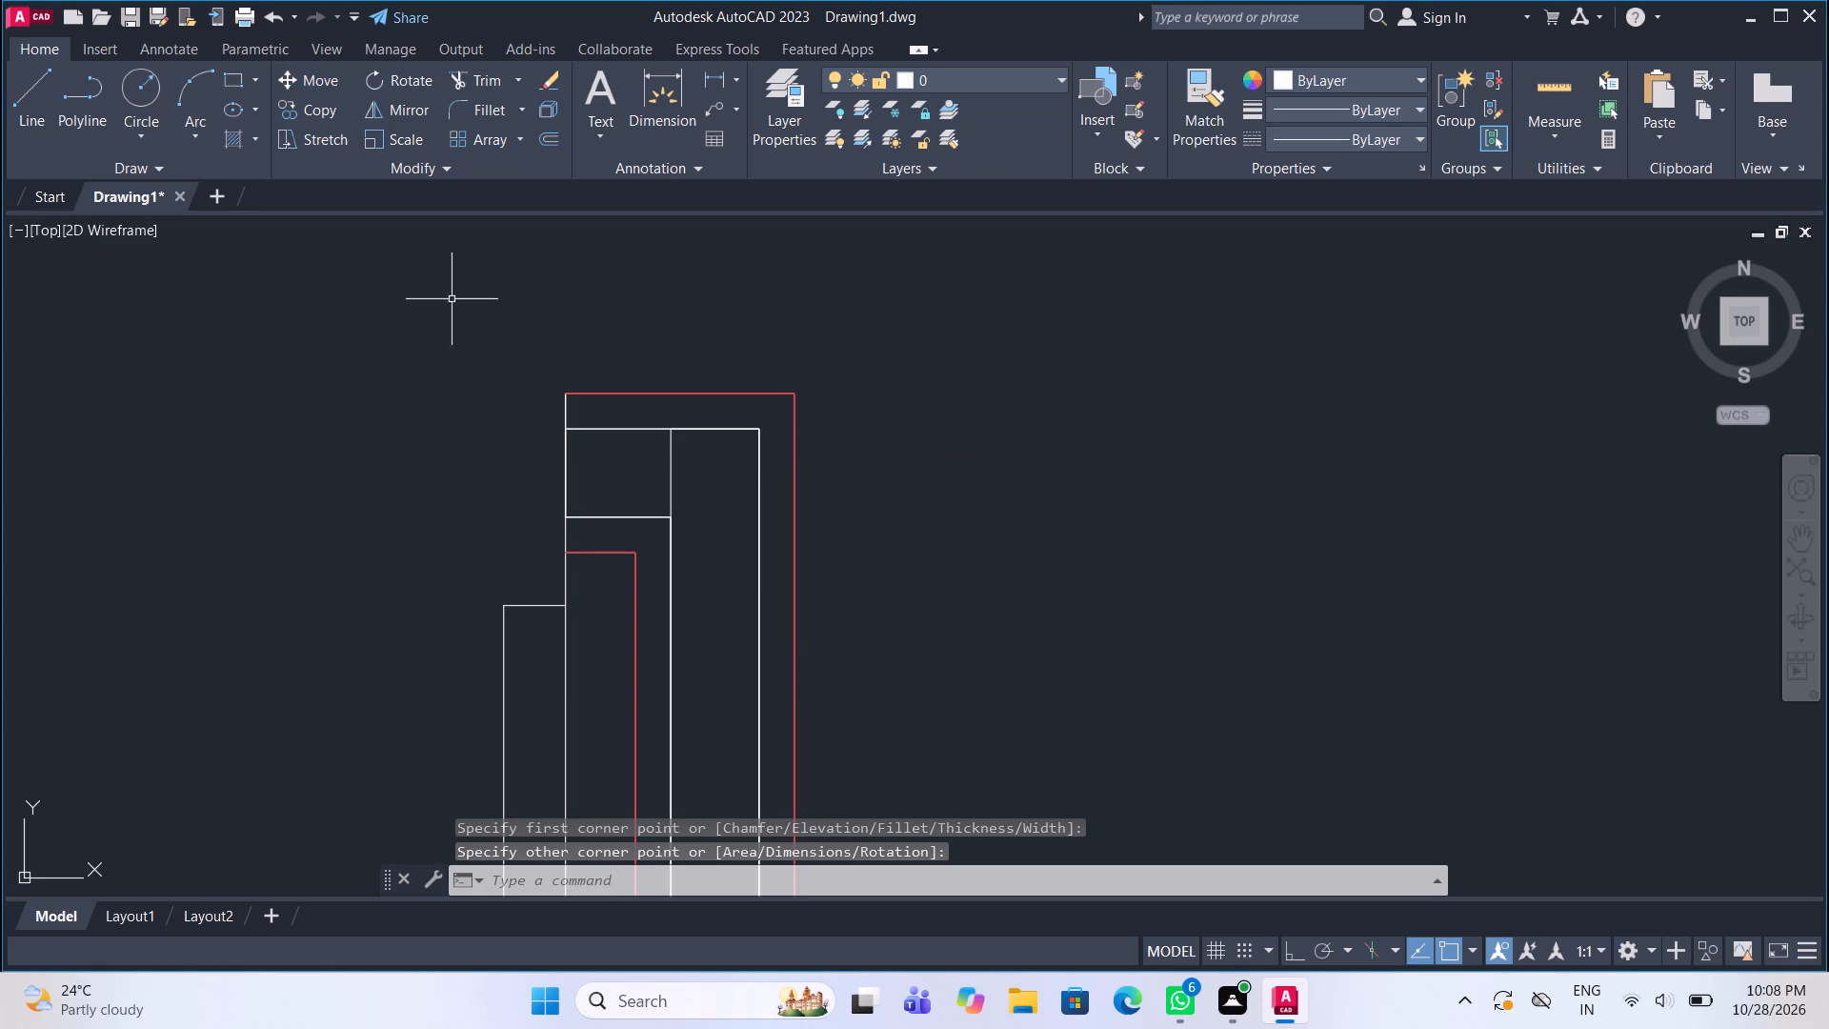
Draw a rectangle over the short wall stub at the bedroom's door jamb, beside the east wall's north end.
{"action": "left_click", "coordinate": [238, 89]}
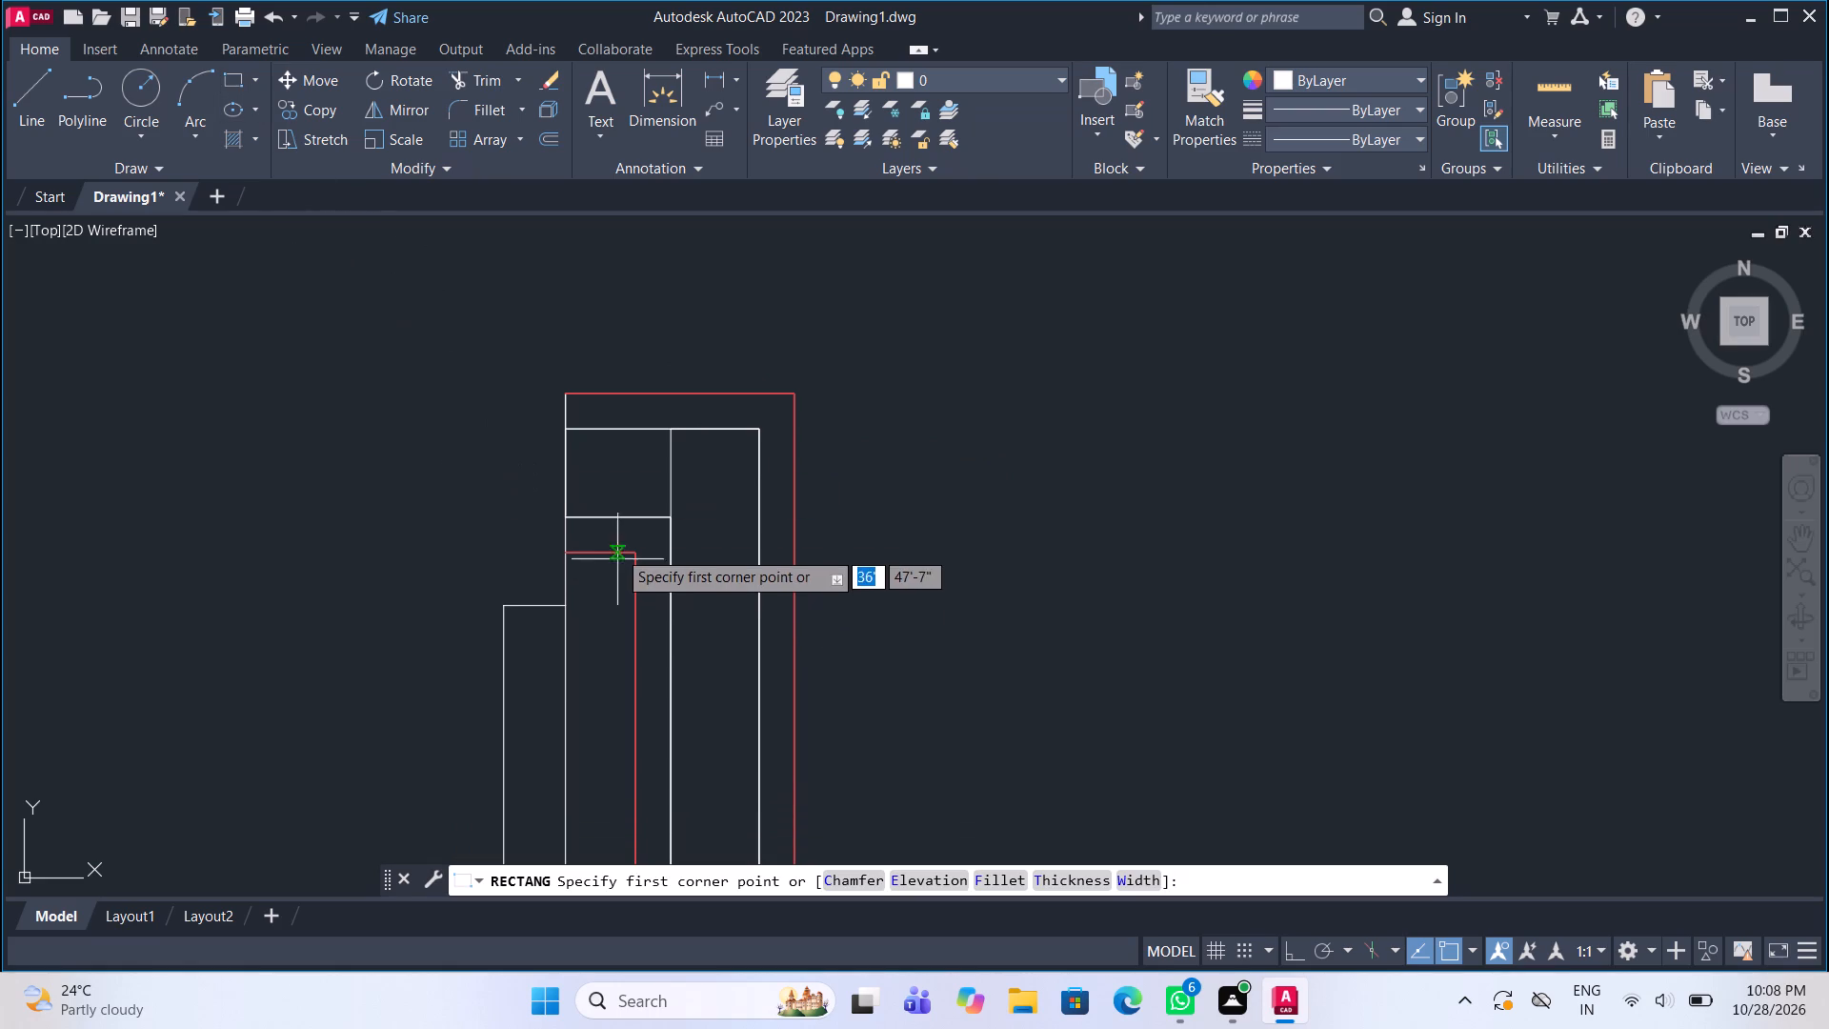
{"action": "left_click", "coordinate": [568, 514]}
{"action": "left_click", "coordinate": [671, 434]}
{"action": "scroll", "coordinate": [671, 426], "scroll_direction": "down", "scroll_amount": 3}
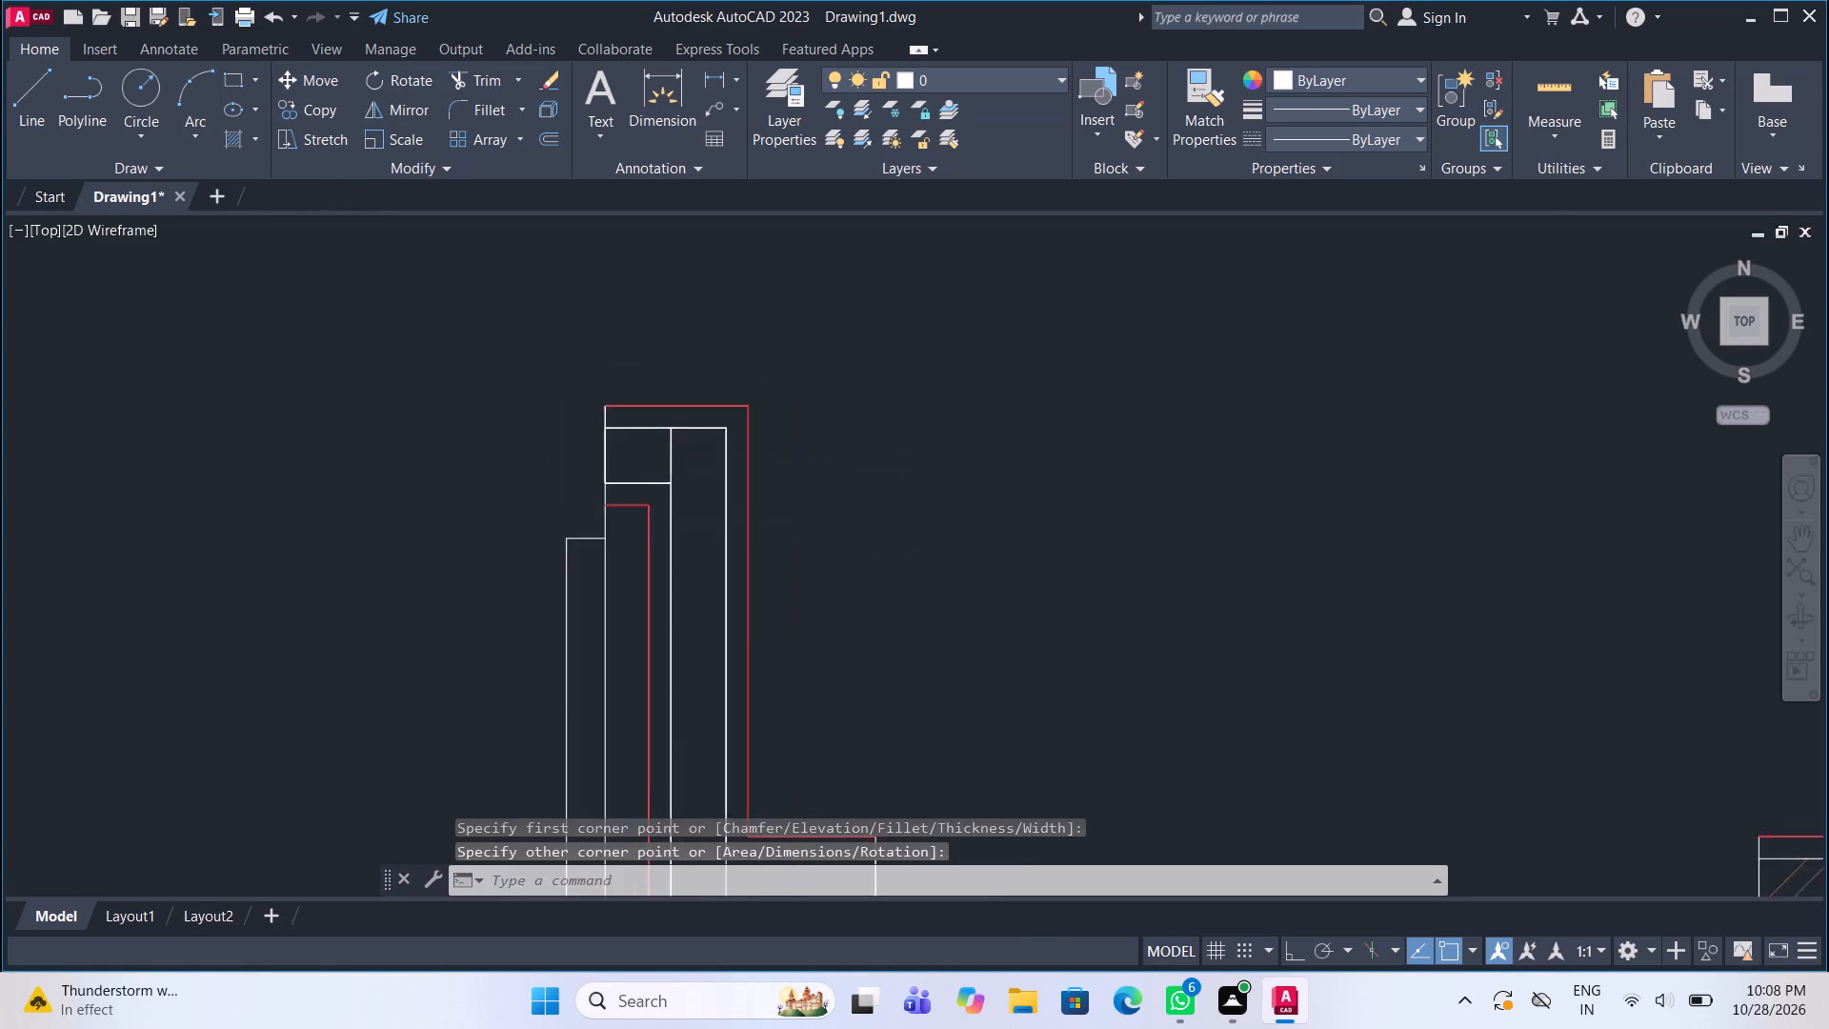
Draw a rectangle over the short wall stub at the staircase hall's door jamb, east of the long wall.
{"action": "scroll", "coordinate": [696, 620], "scroll_direction": "up", "scroll_amount": 3}
{"action": "left_click", "coordinate": [235, 80]}
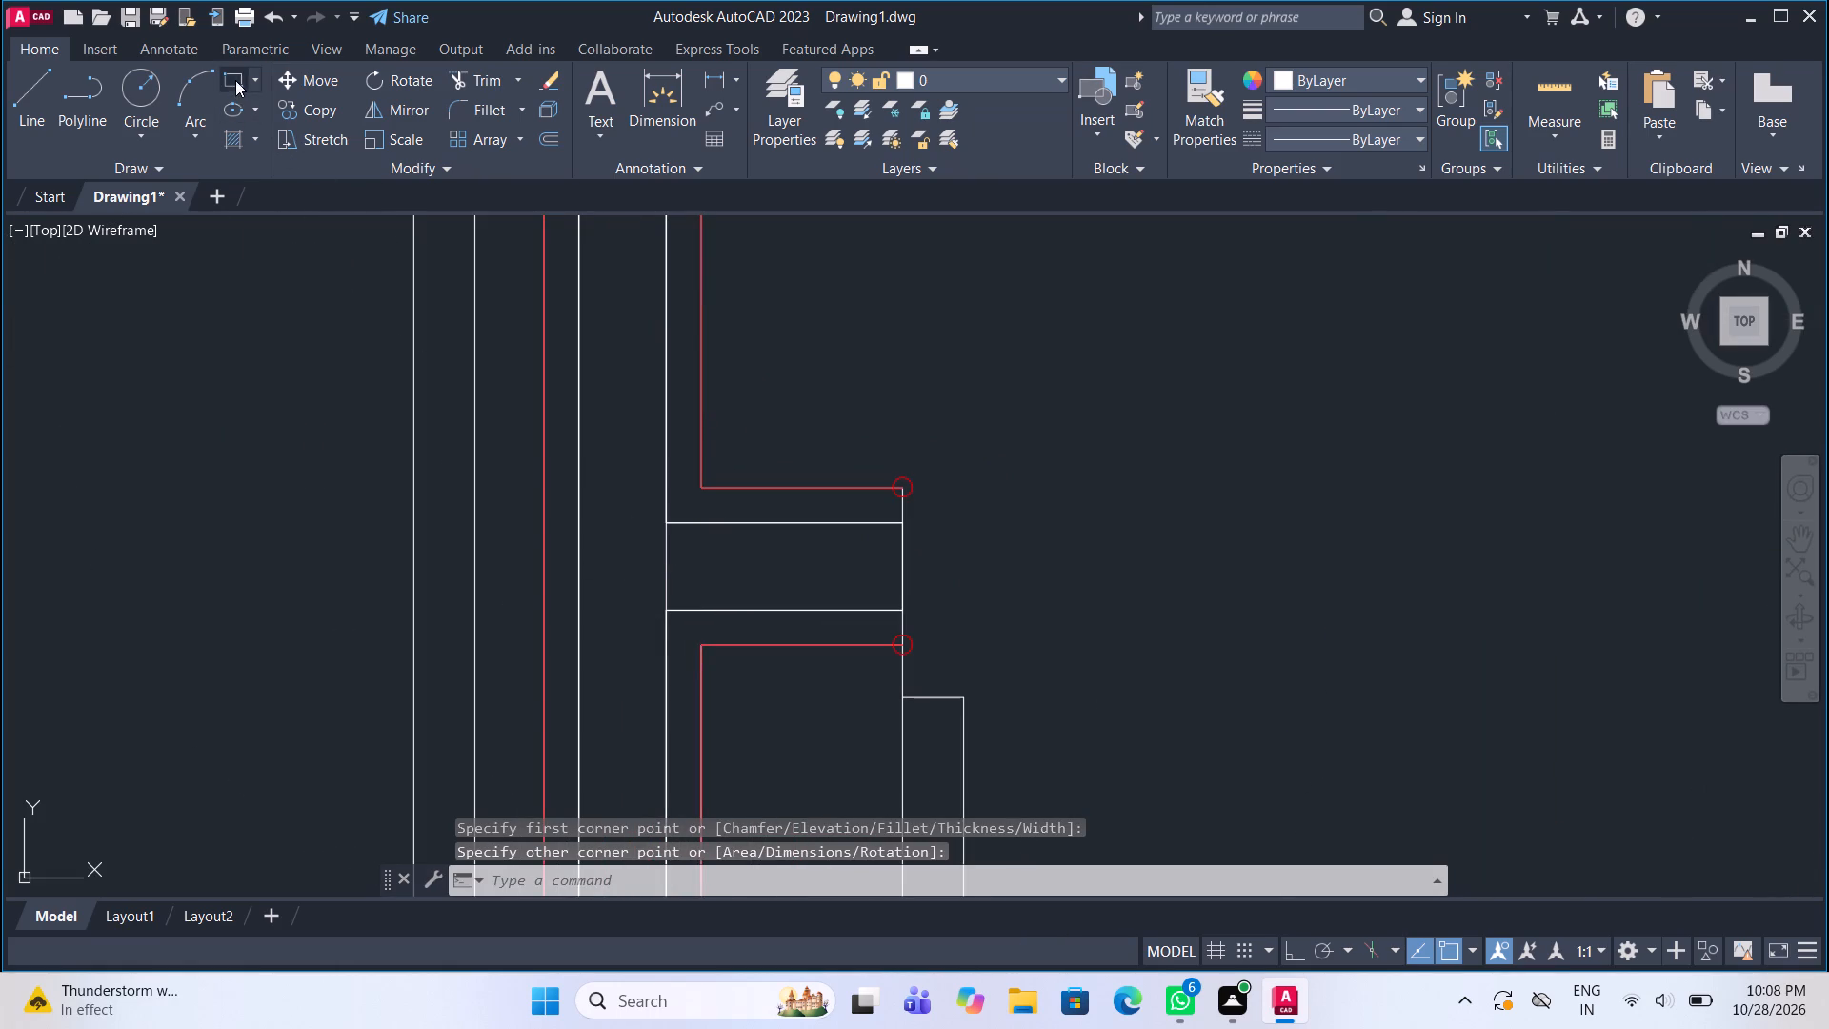
{"action": "left_click", "coordinate": [662, 607]}
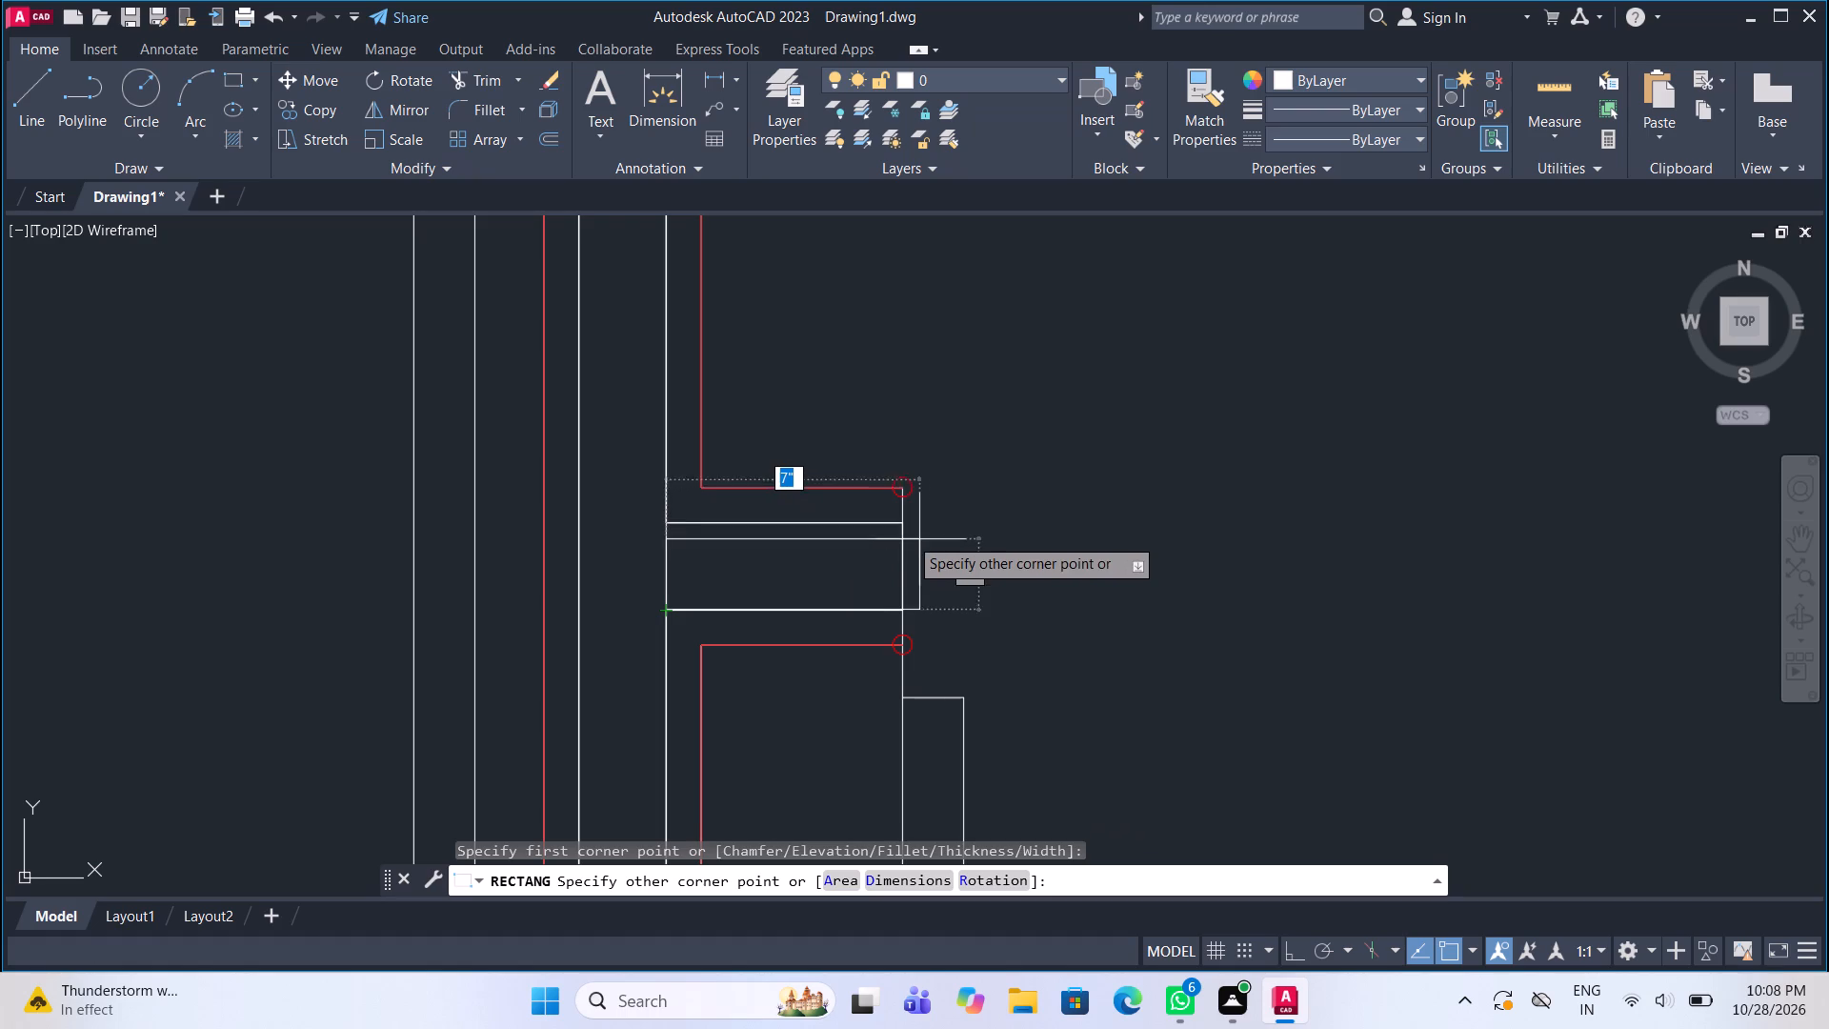
{"action": "left_click", "coordinate": [897, 528]}
Make hat the current layer.
{"action": "key", "text": "h"}
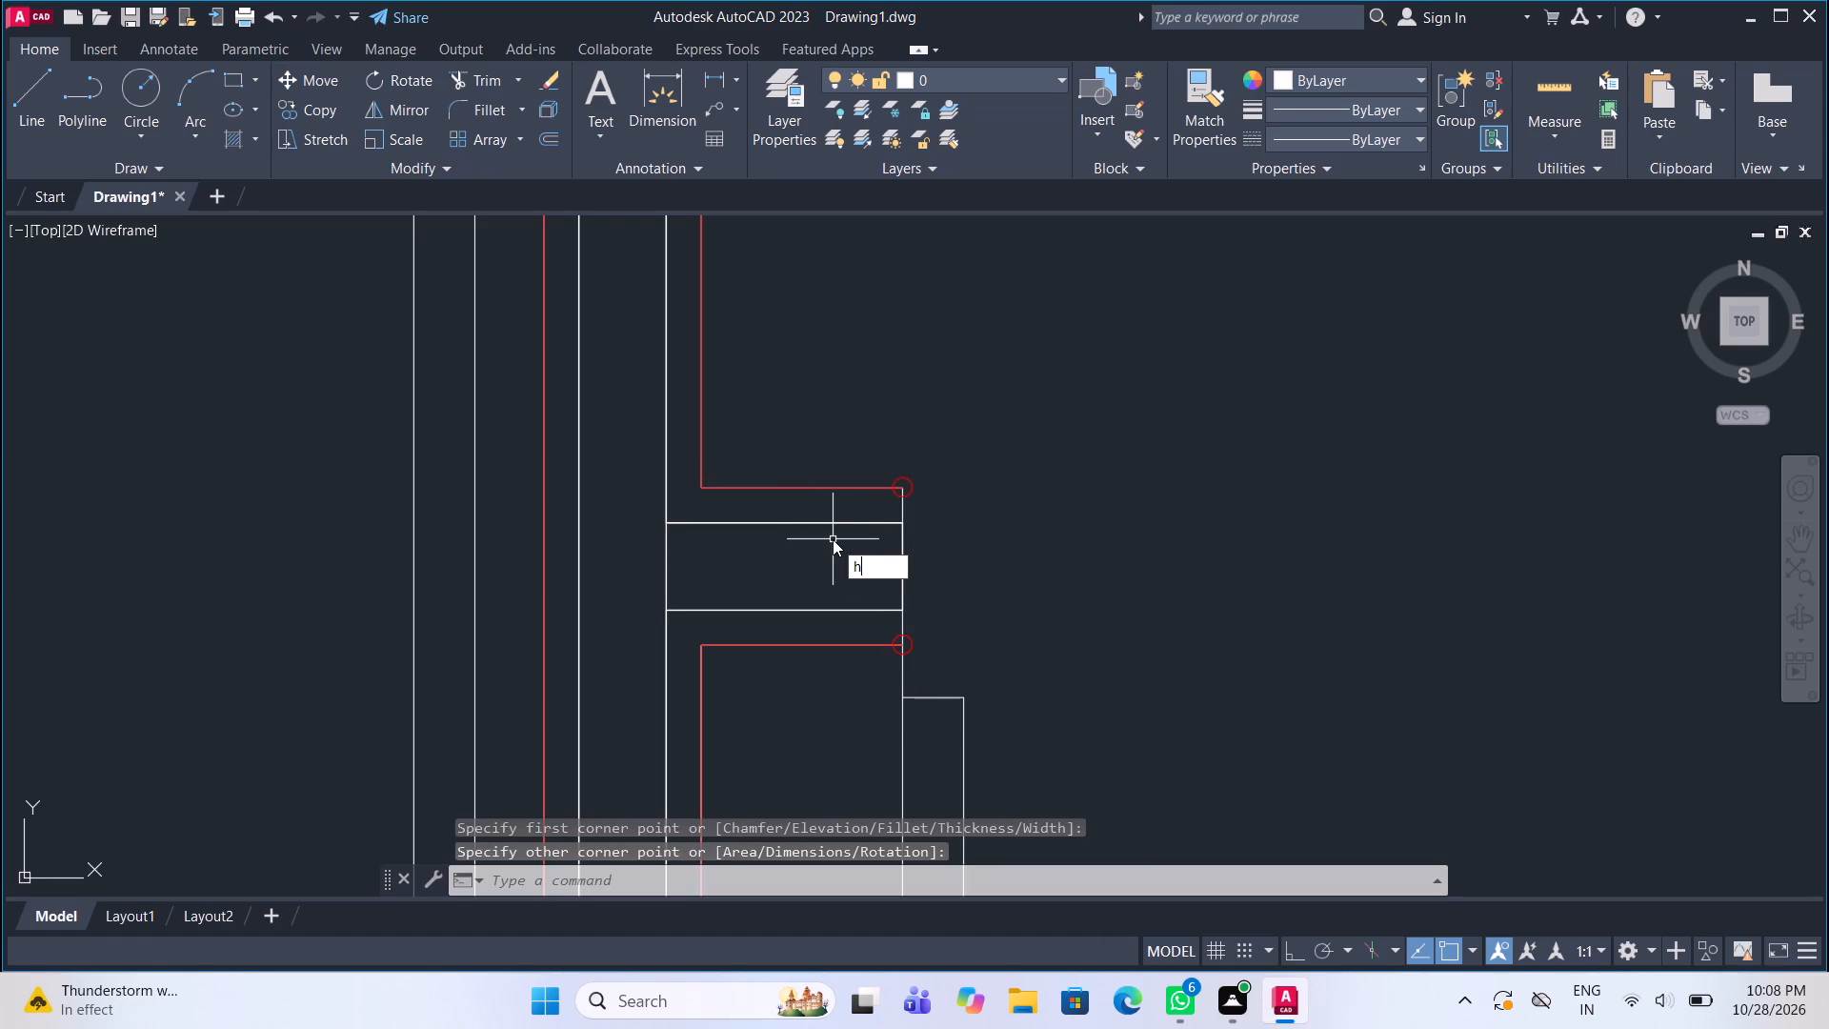
{"action": "left_click", "coordinate": [1011, 77]}
{"action": "left_click", "coordinate": [970, 78]}
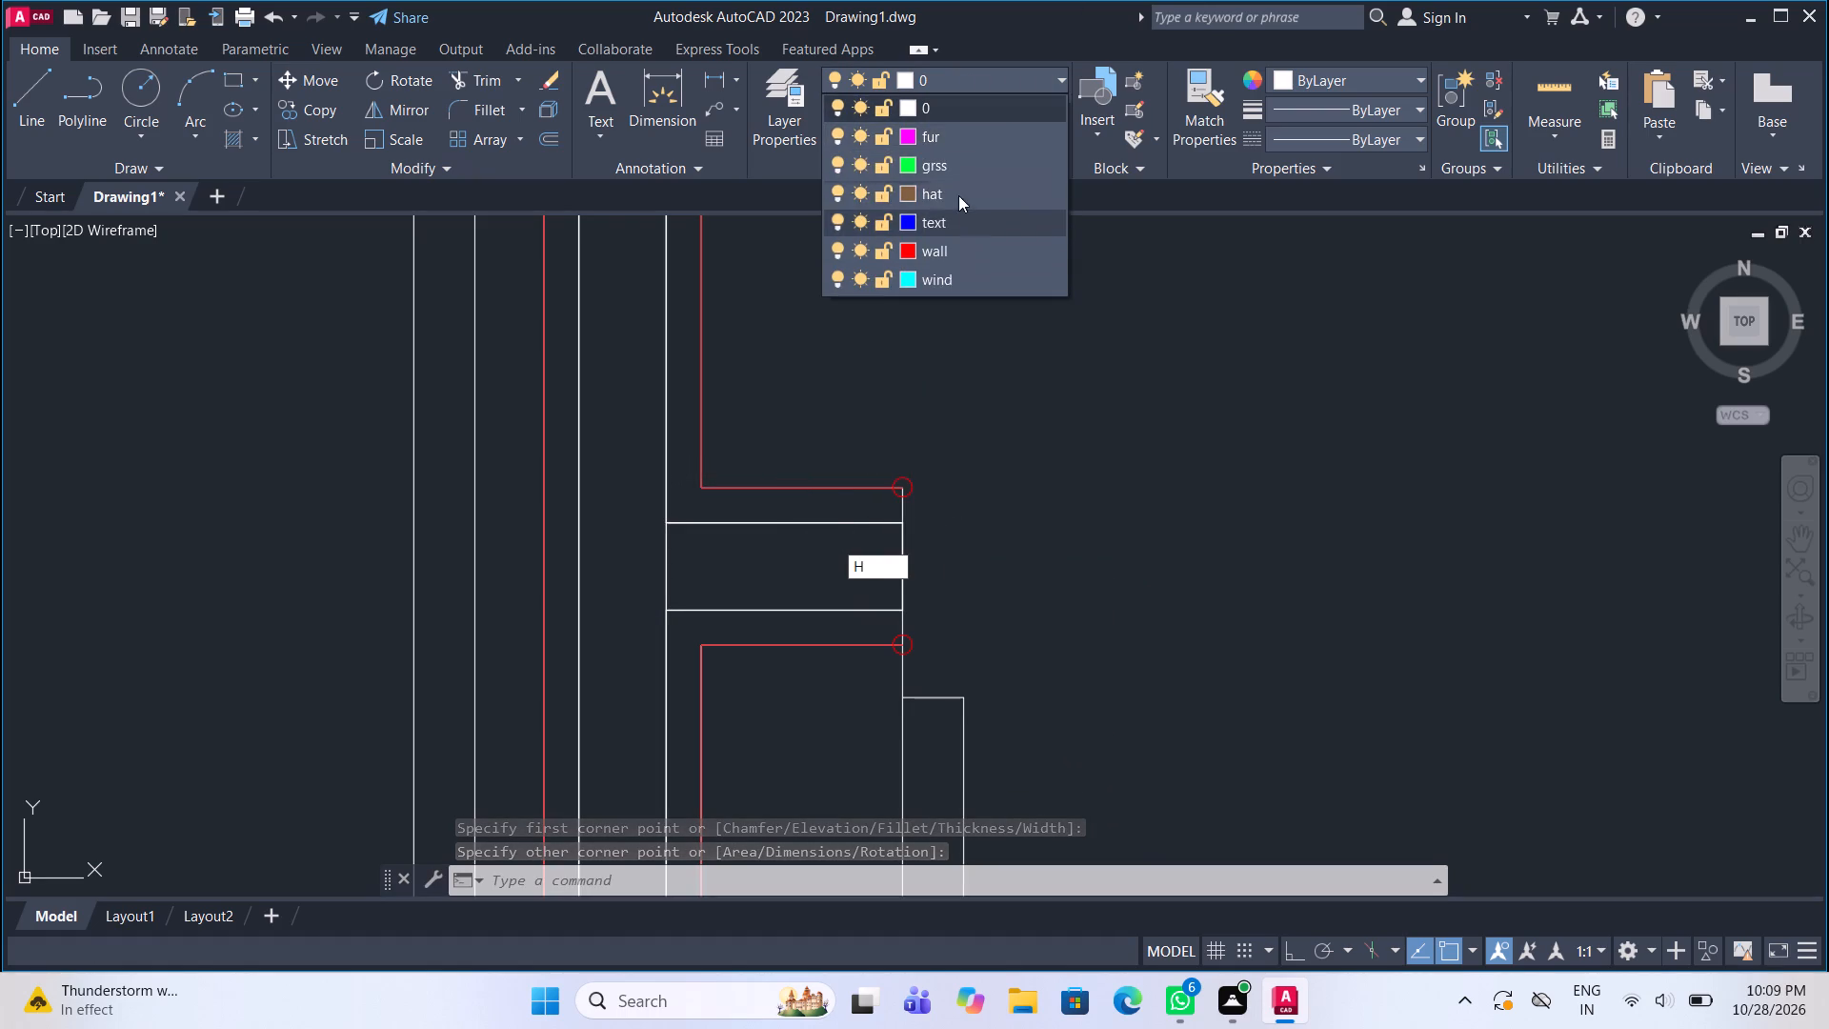
{"action": "left_click", "coordinate": [957, 192]}
Hatch the bedroom's east wall and the two short wall stubs at the bedroom and staircase hall door jambs.
{"action": "key", "text": "h"}
{"action": "key", "text": "Return"}
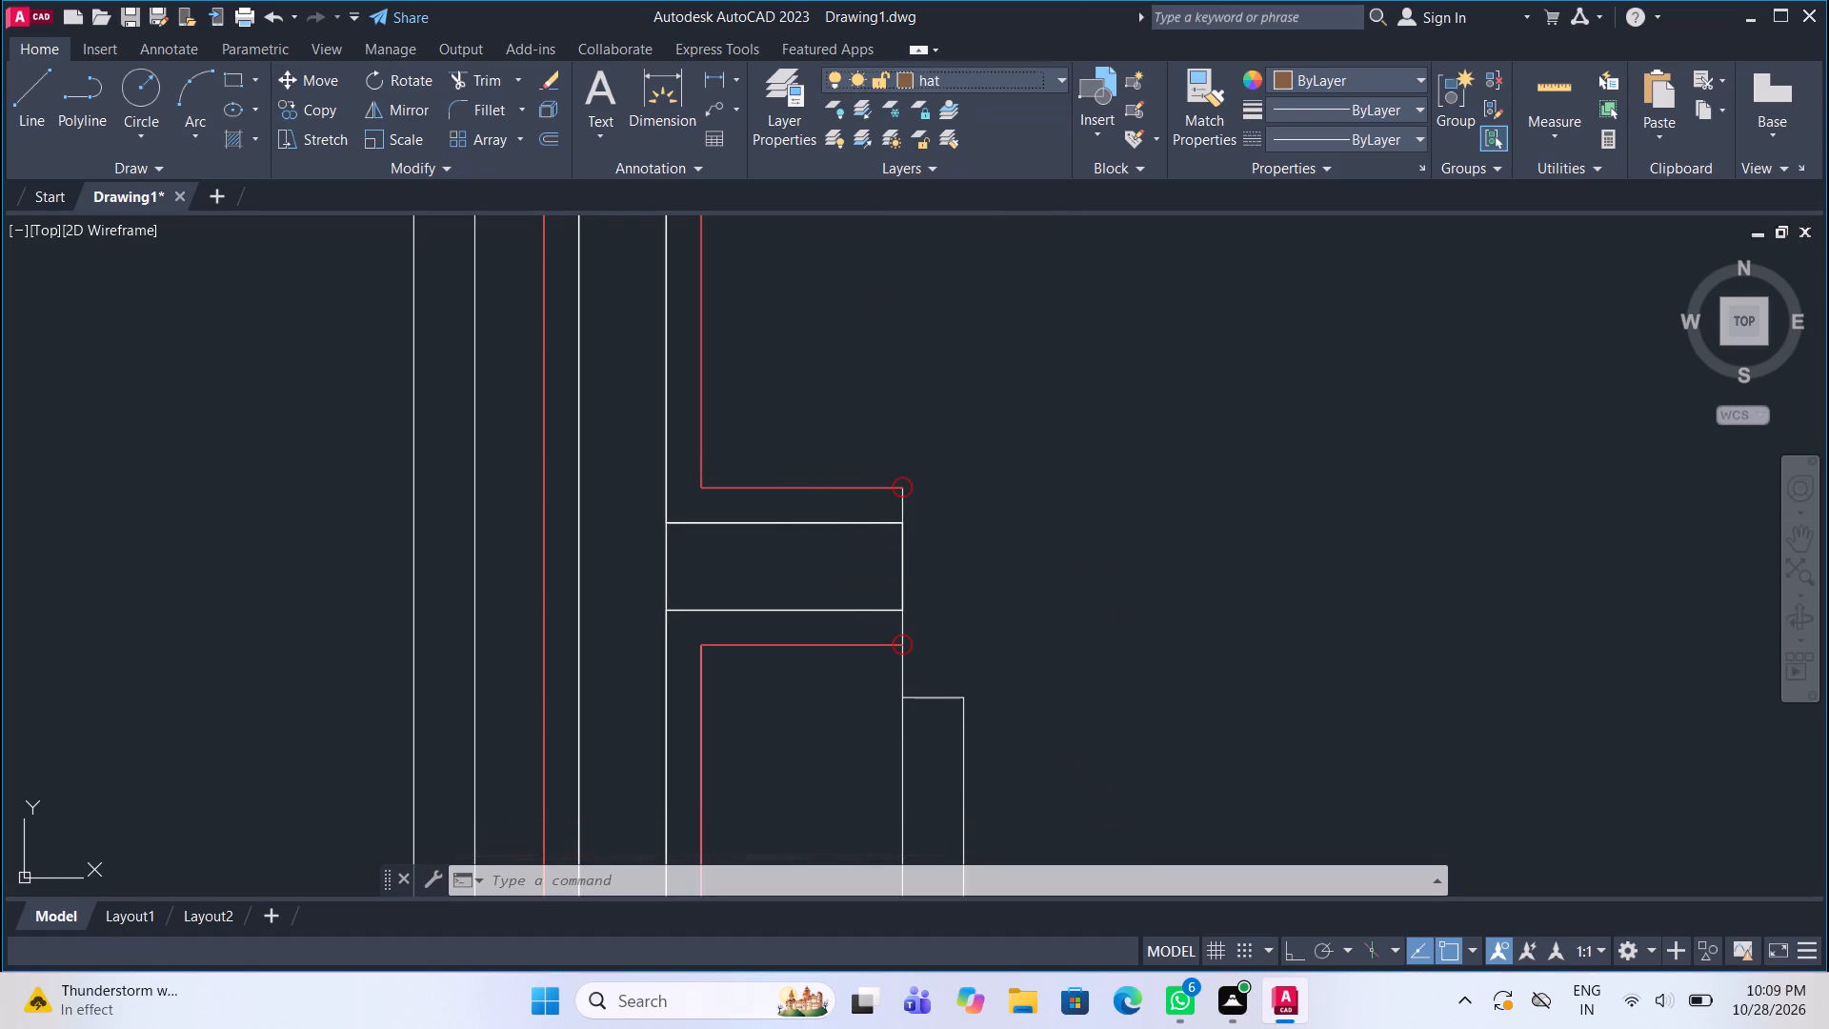
{"action": "left_click", "coordinate": [758, 597]}
{"action": "left_click", "coordinate": [723, 554]}
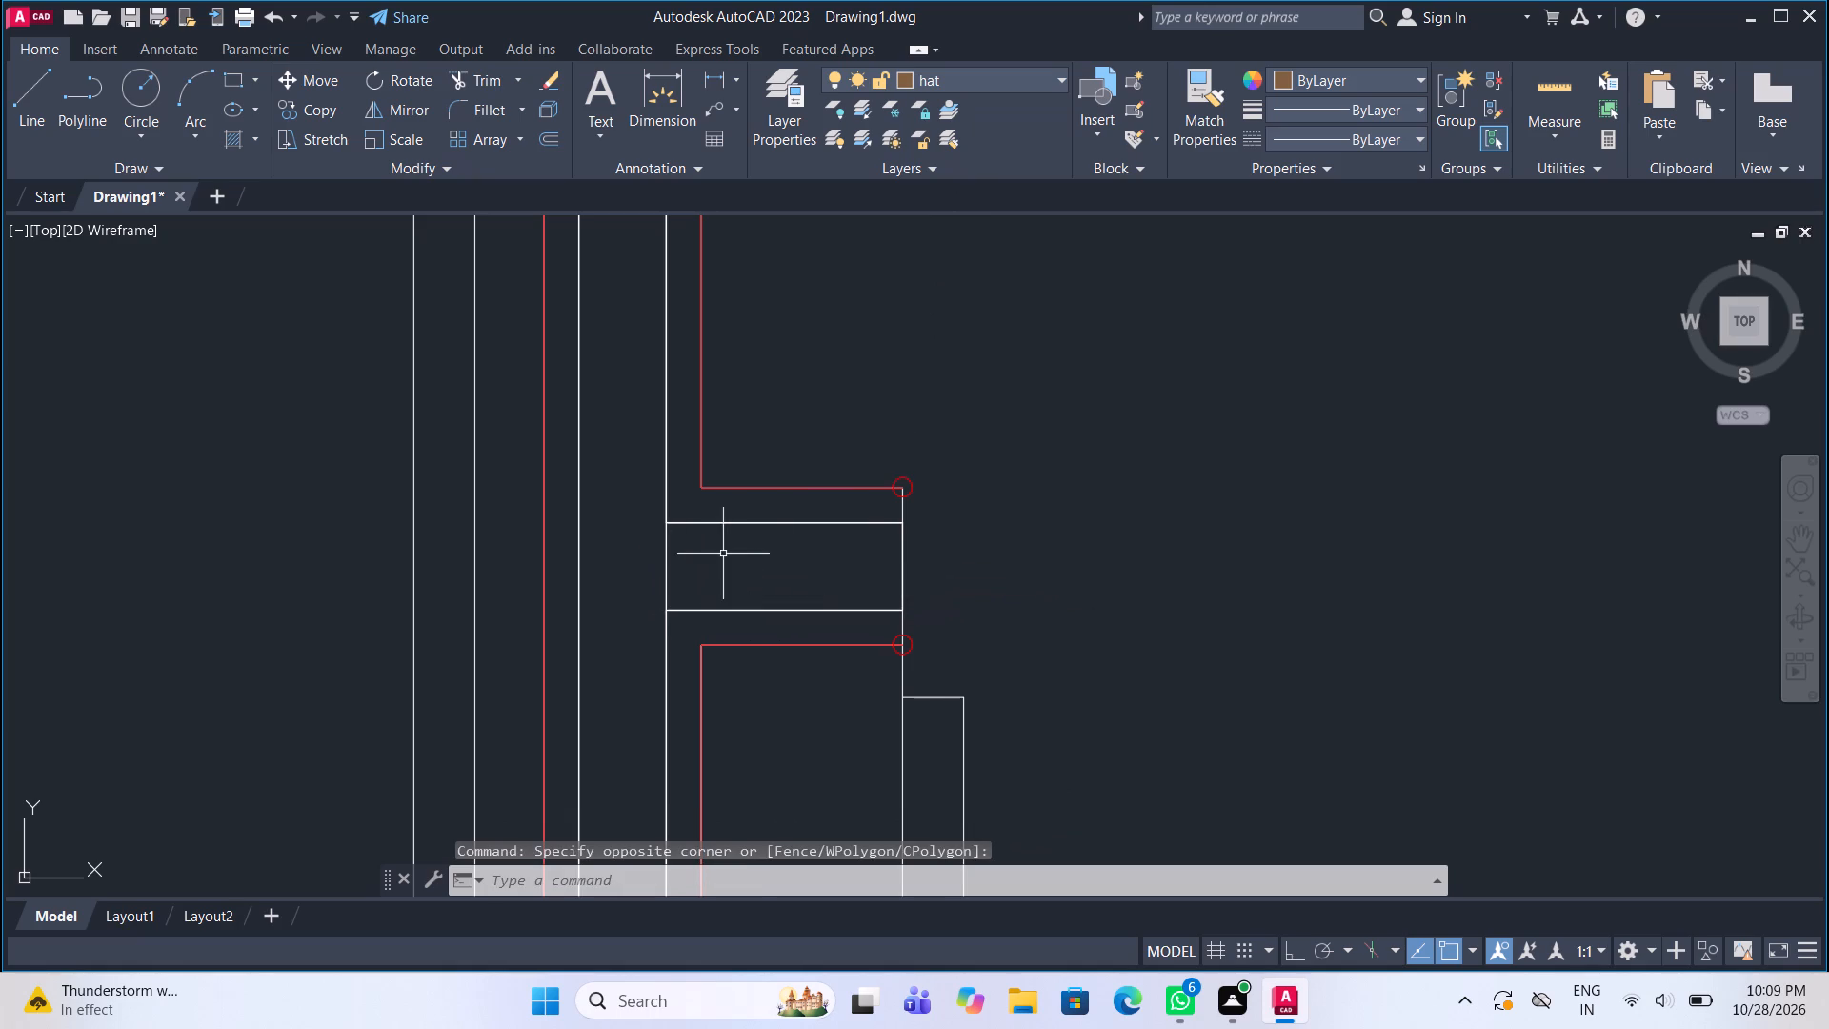
{"action": "key", "text": "h"}
{"action": "key", "text": "Return"}
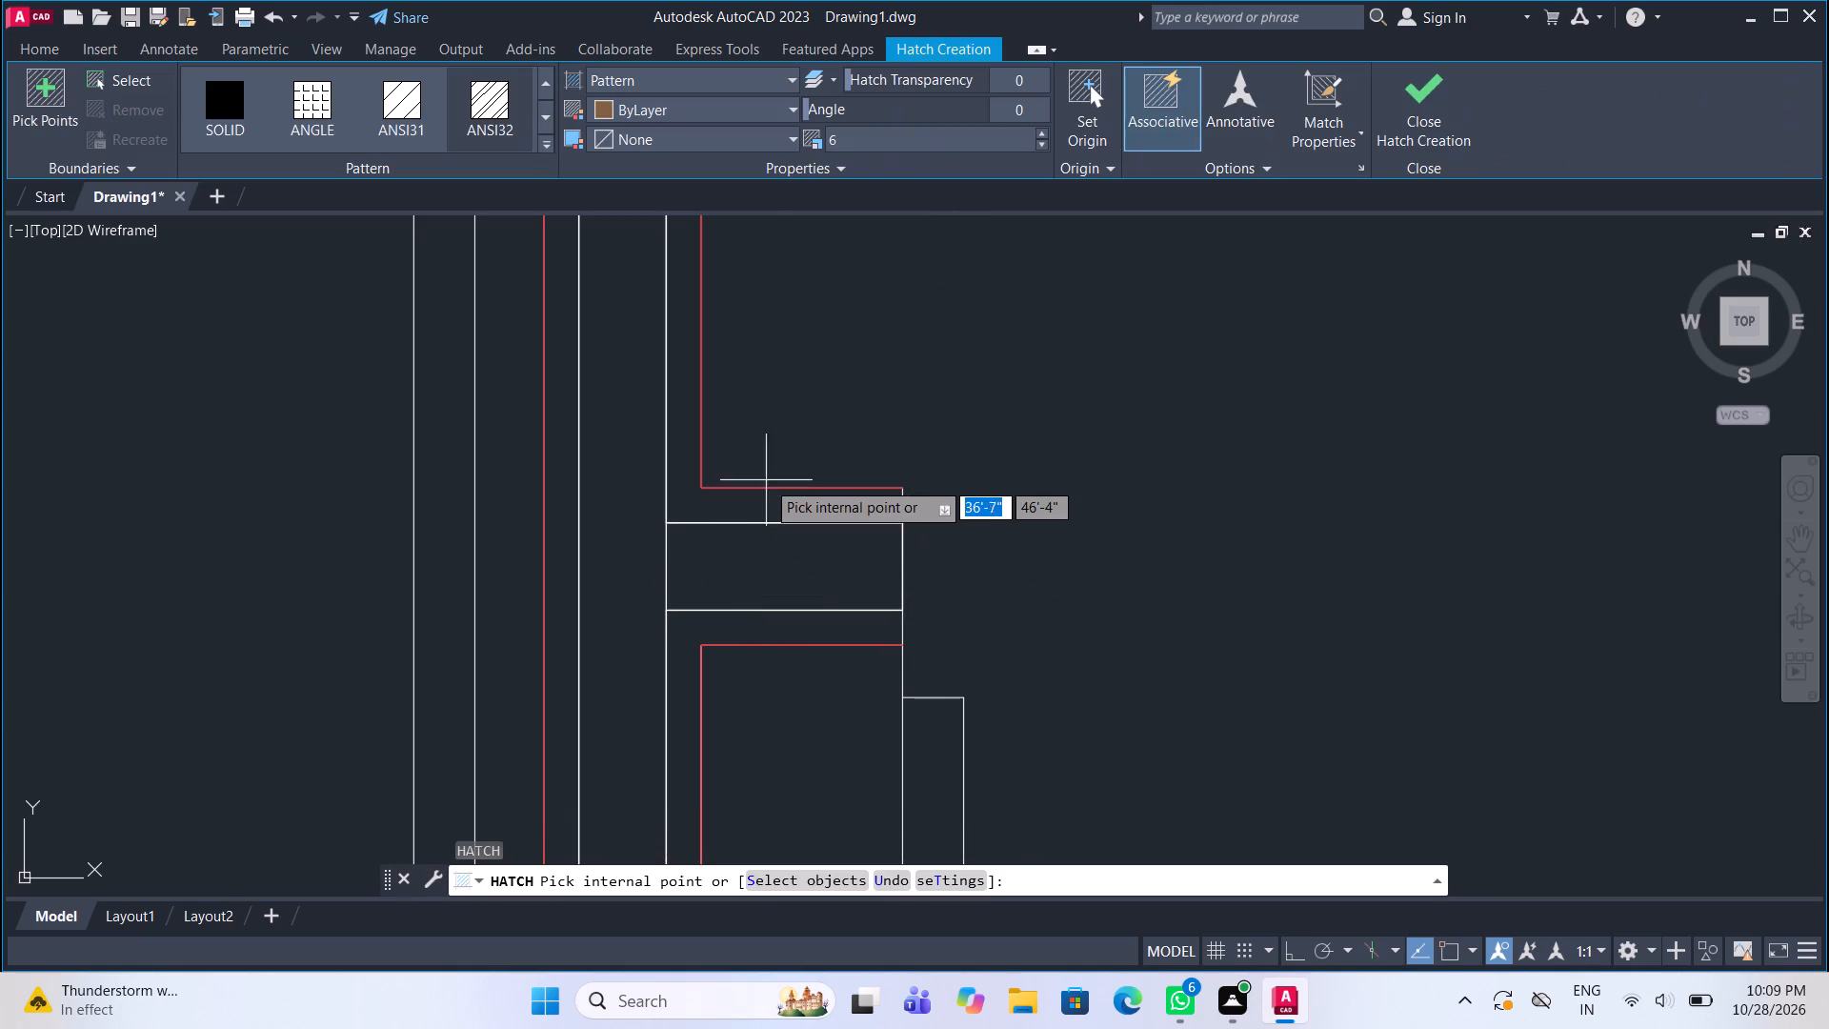
{"action": "left_click", "coordinate": [758, 578]}
{"action": "left_click", "coordinate": [585, 535]}
{"action": "scroll", "coordinate": [734, 563], "scroll_direction": "down", "scroll_amount": 4}
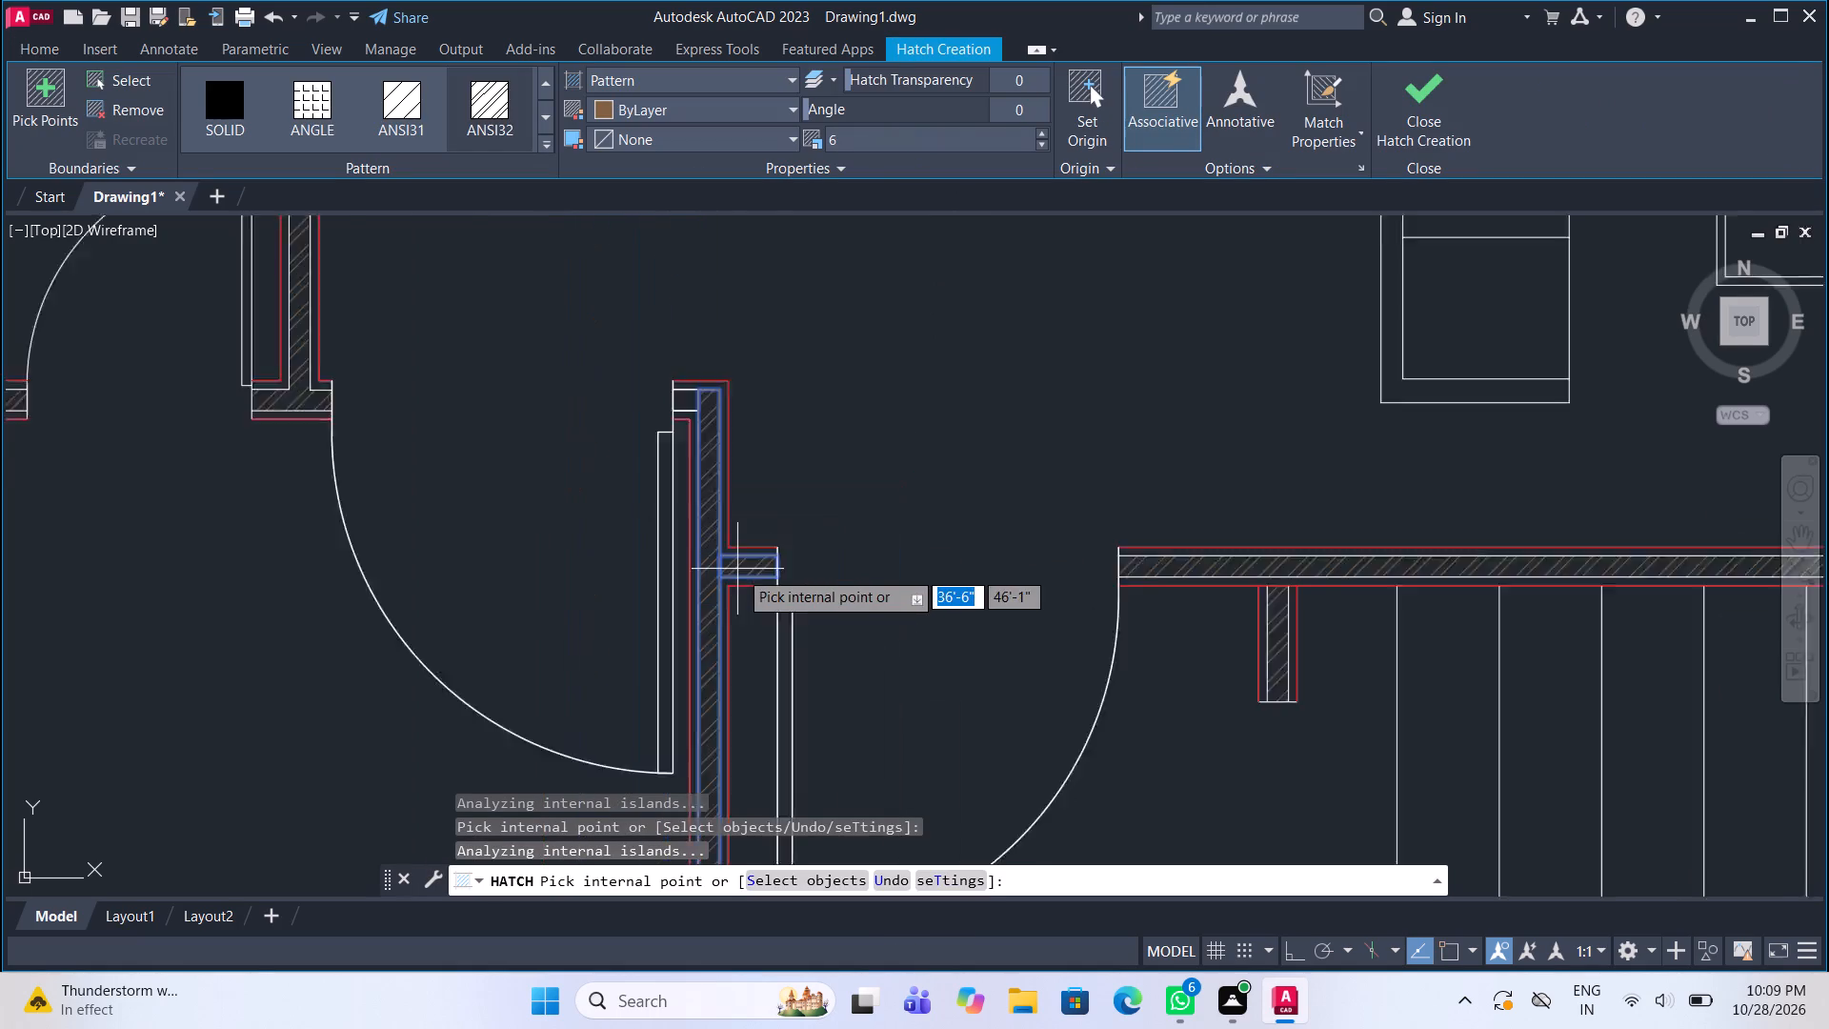
{"action": "scroll", "coordinate": [709, 506], "scroll_direction": "up", "scroll_amount": 3}
{"action": "left_click", "coordinate": [686, 336]}
{"action": "scroll", "coordinate": [763, 362], "scroll_direction": "down", "scroll_amount": 4}
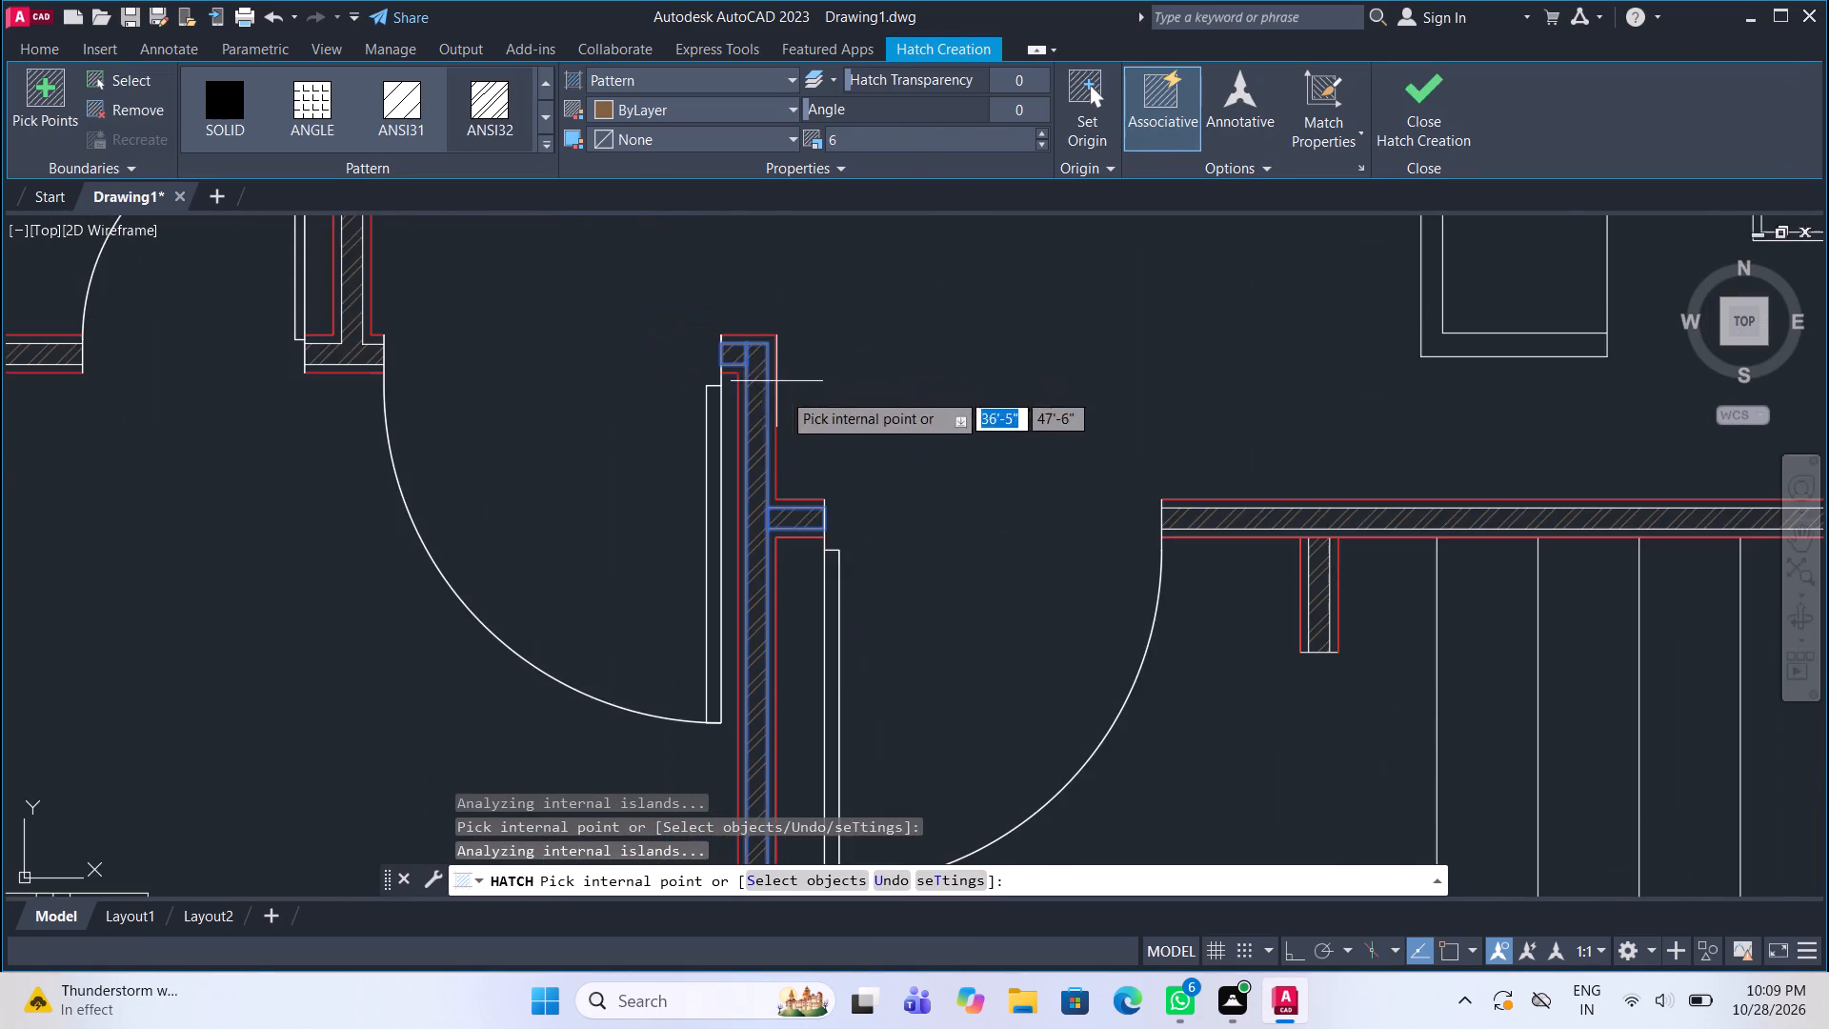
{"action": "middle_click_drag", "start_coordinate": [851, 643], "coordinate": [848, 412]}
{"action": "scroll", "coordinate": [848, 405], "scroll_direction": "down", "scroll_amount": 3}
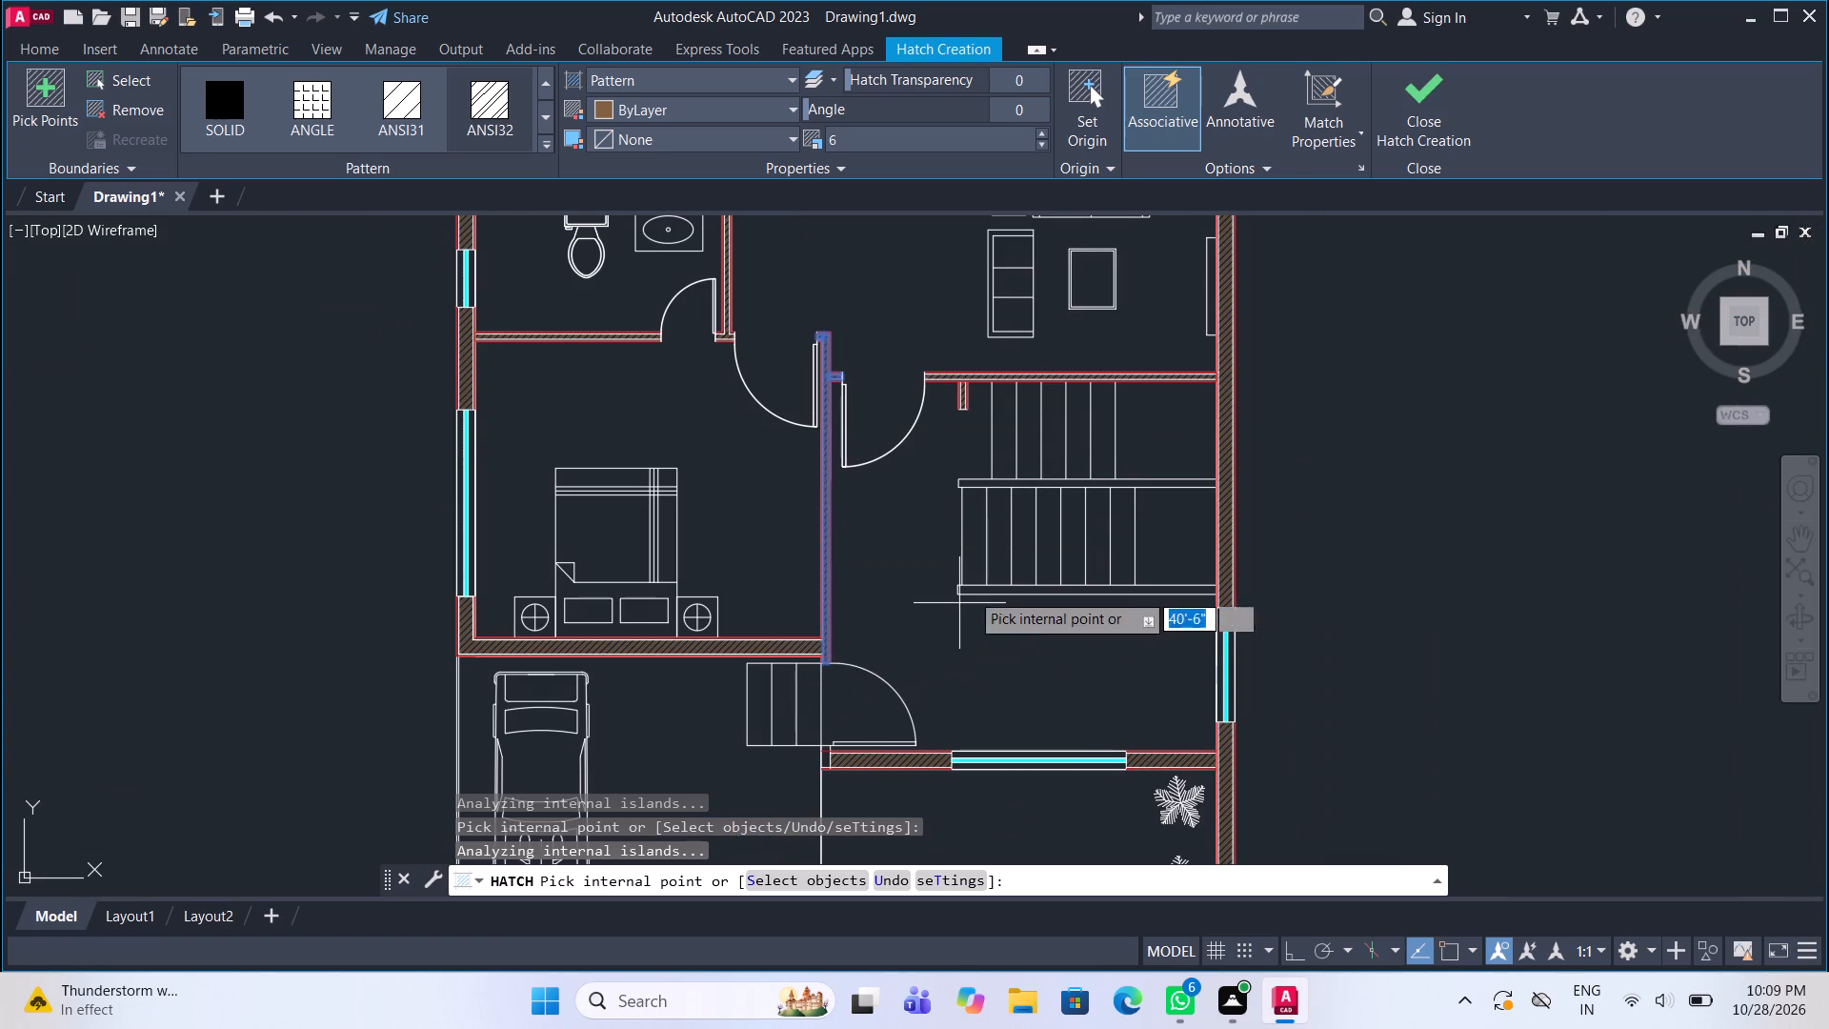
{"action": "left_click", "coordinate": [1413, 78]}
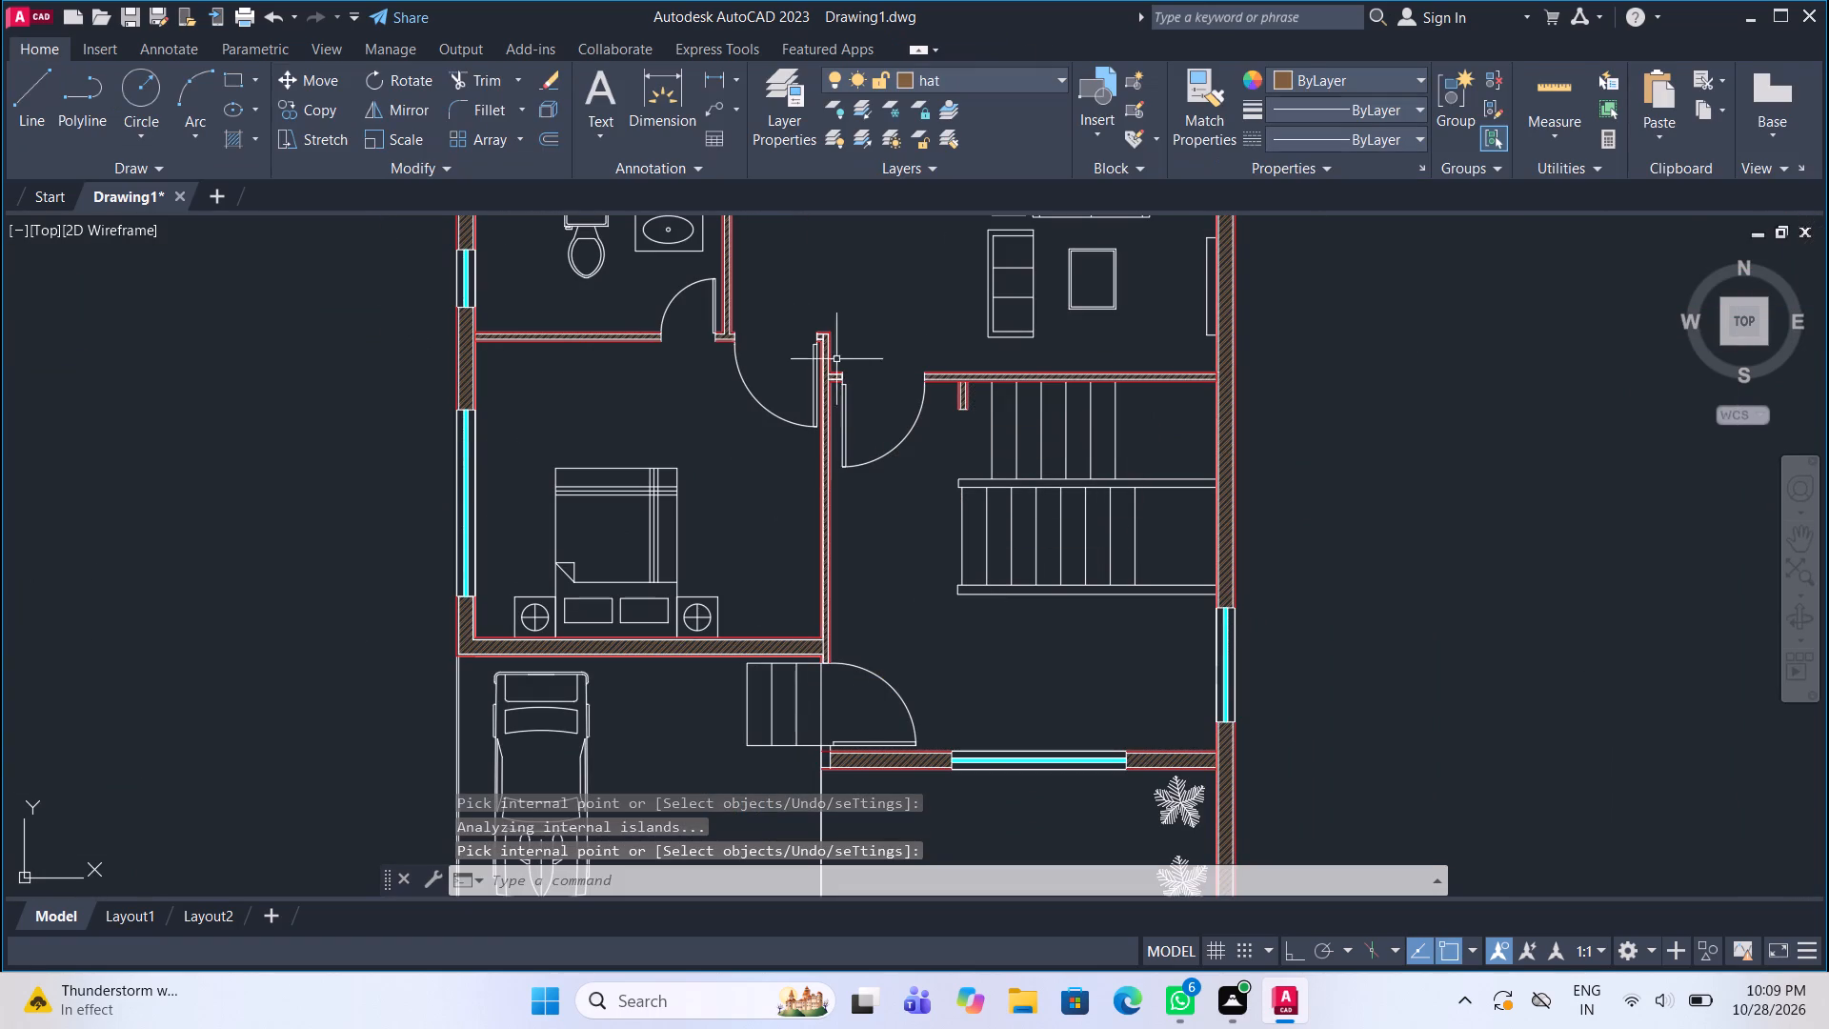
Erase the overlapping boundary outlines that divide the bedroom's east wall from its door-jamb stub at the north end.
{"action": "scroll", "coordinate": [814, 344], "scroll_direction": "up", "scroll_amount": 5}
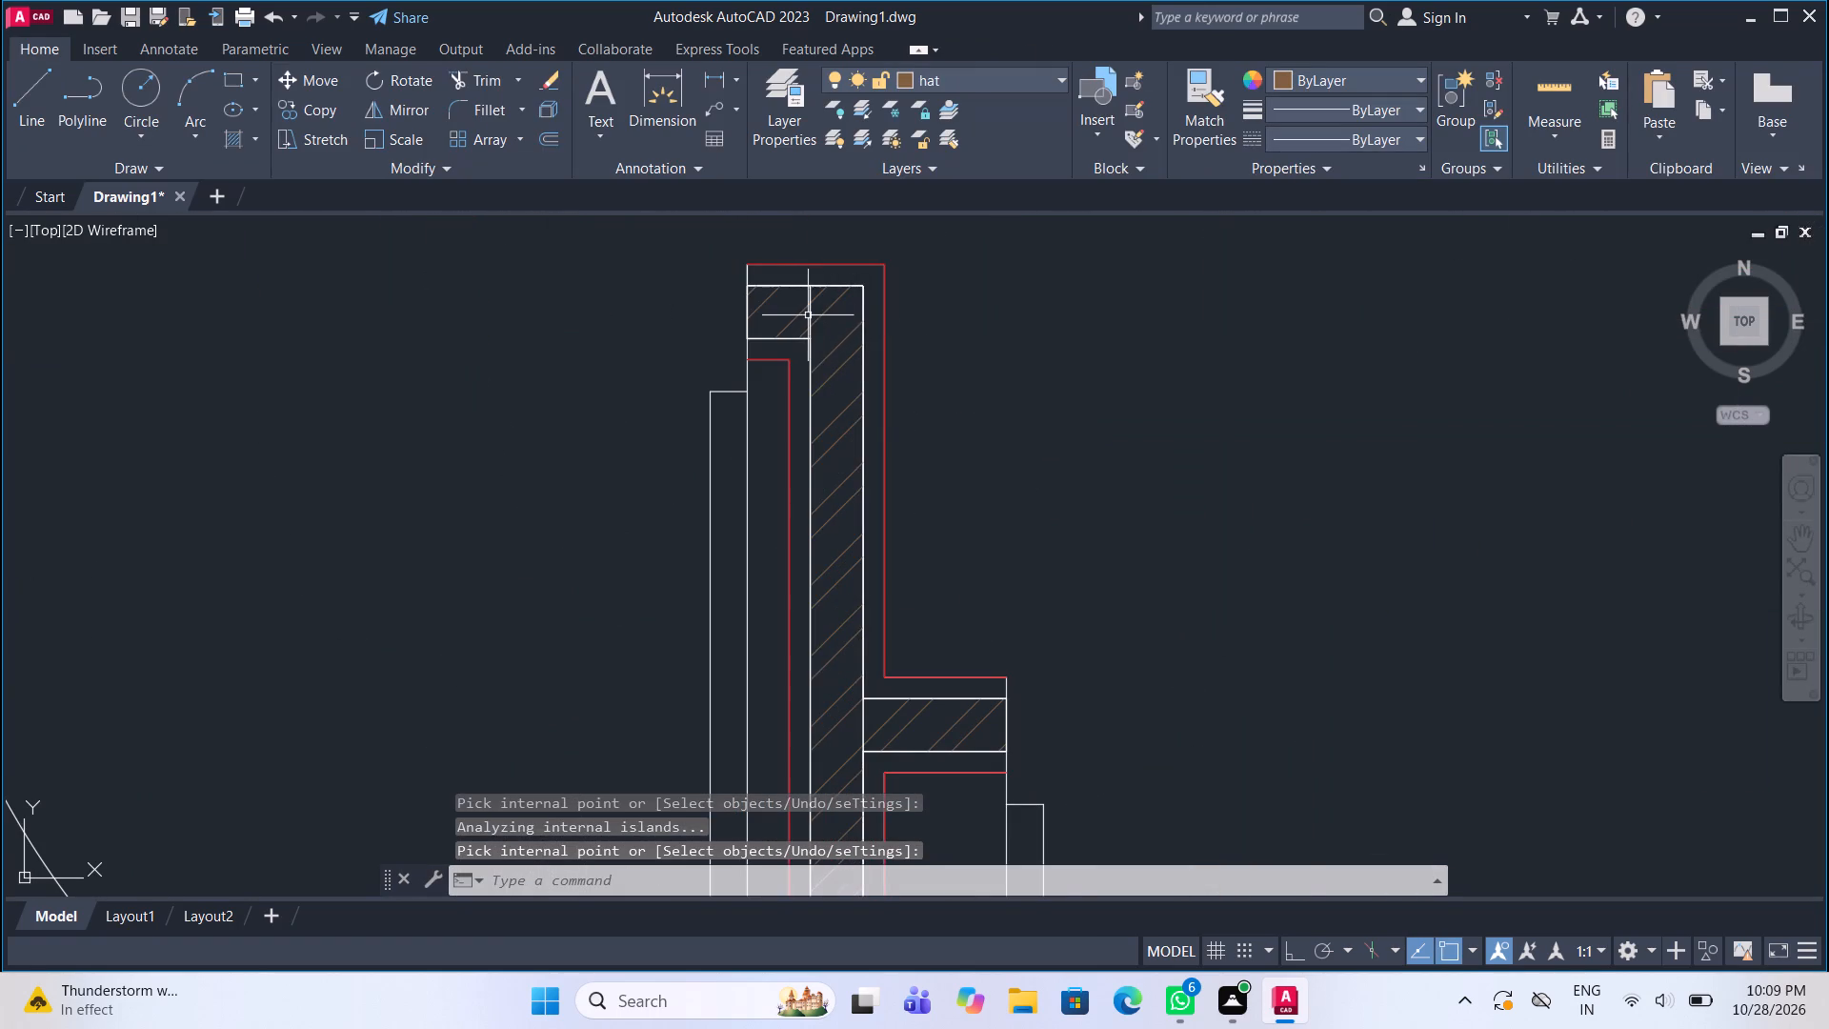
{"action": "left_click", "coordinate": [808, 315]}
{"action": "key", "text": "Delete"}
{"action": "key", "text": "Delete"}
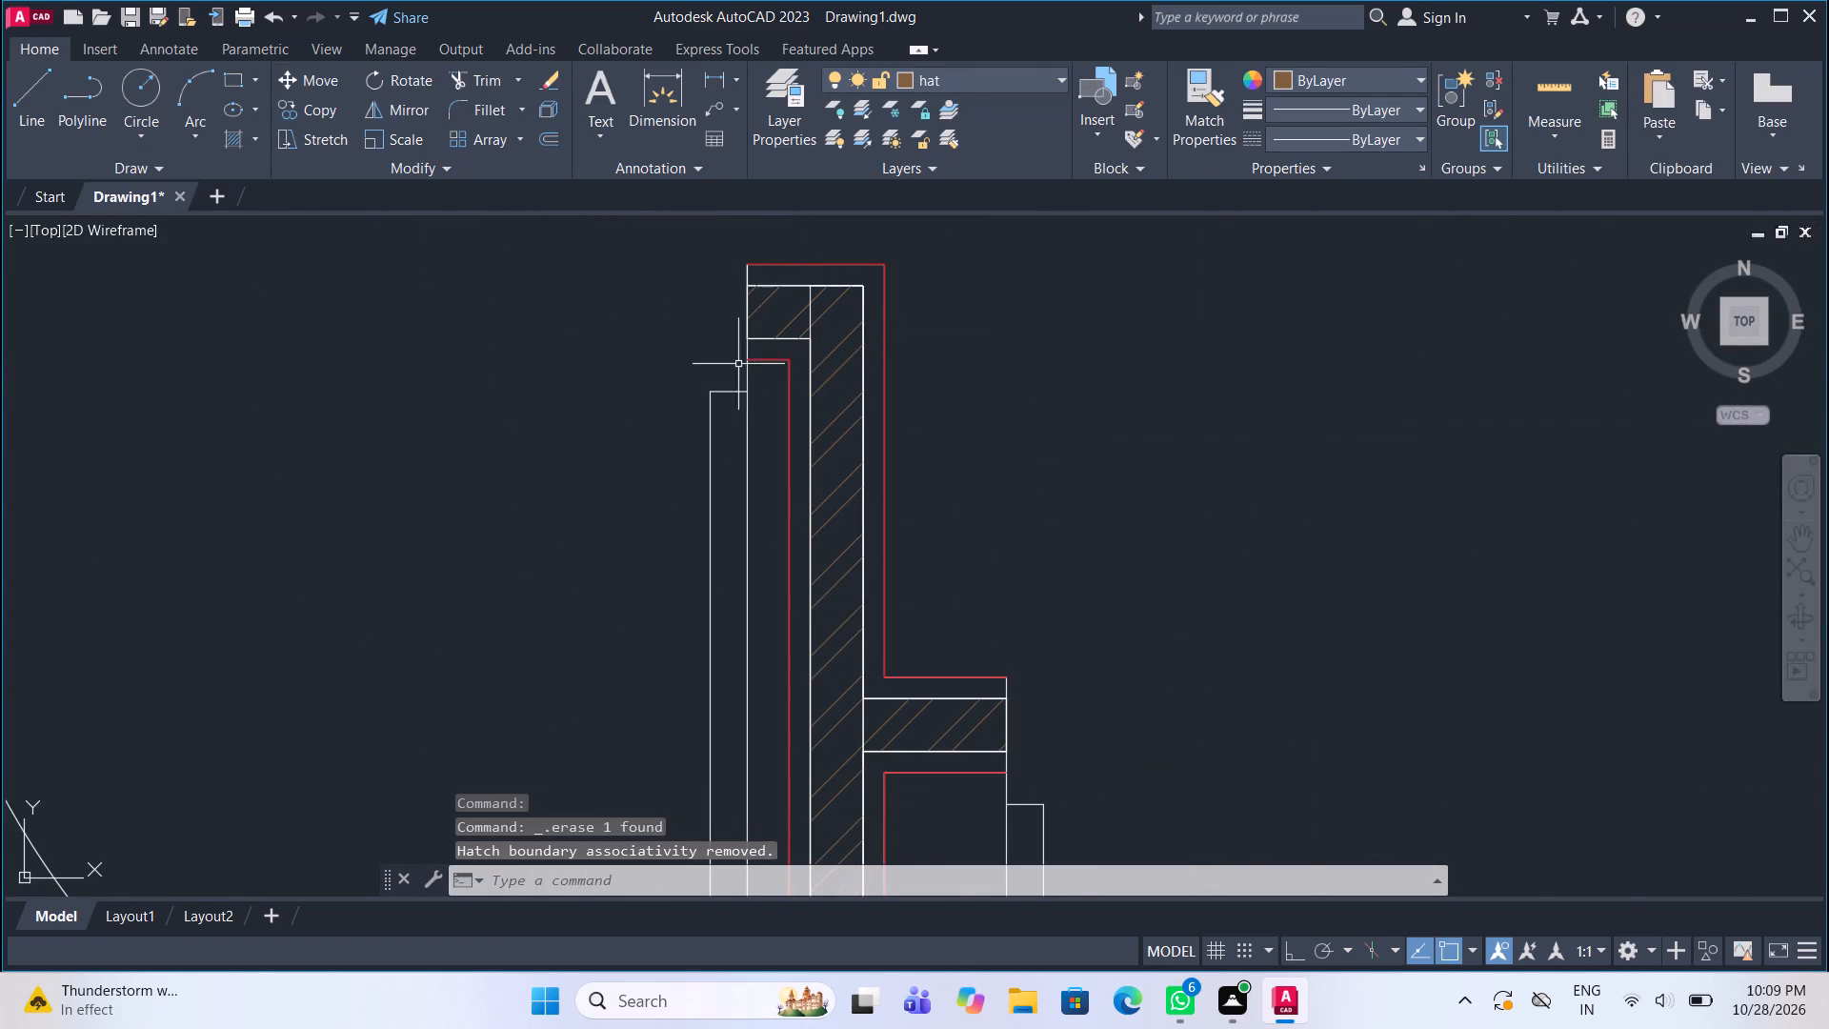
{"action": "scroll", "coordinate": [717, 393], "scroll_direction": "down", "scroll_amount": 2}
{"action": "scroll", "coordinate": [743, 367], "scroll_direction": "up", "scroll_amount": 2}
{"action": "left_click", "coordinate": [766, 363]}
{"action": "key", "text": "Delete"}
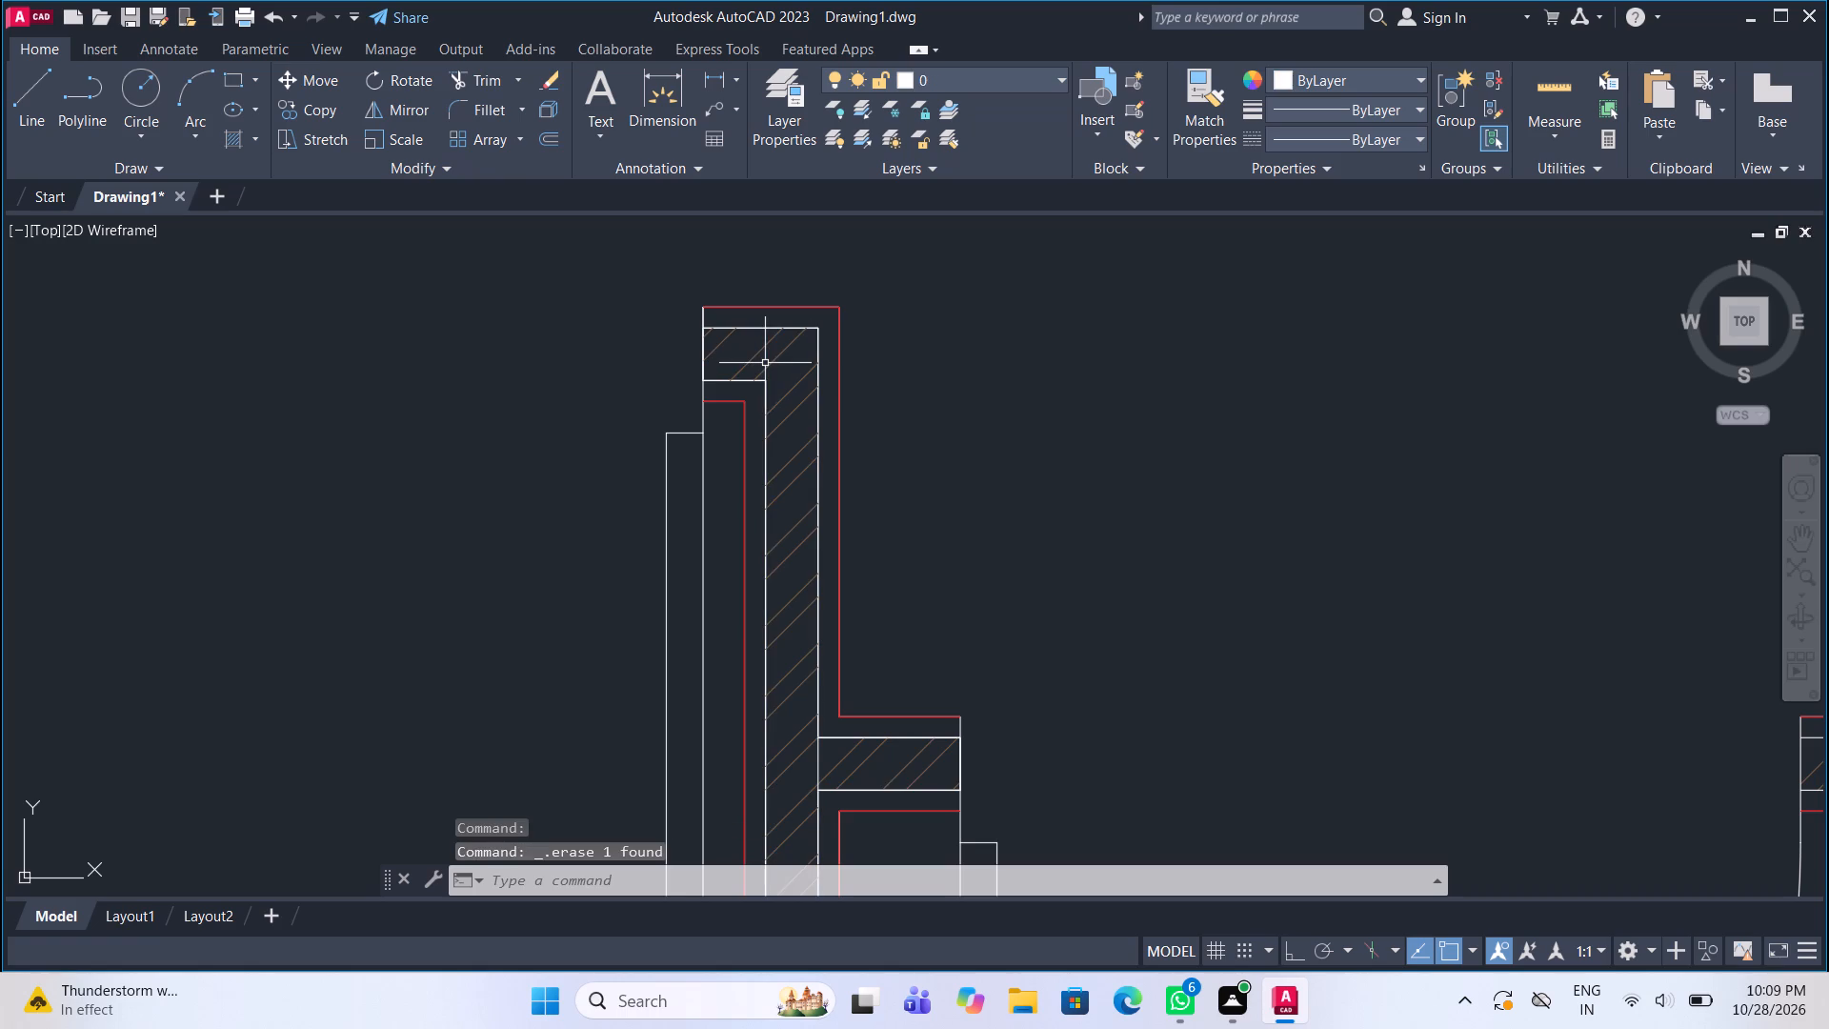
{"action": "left_click", "coordinate": [765, 361]}
{"action": "left_click", "coordinate": [748, 367]}
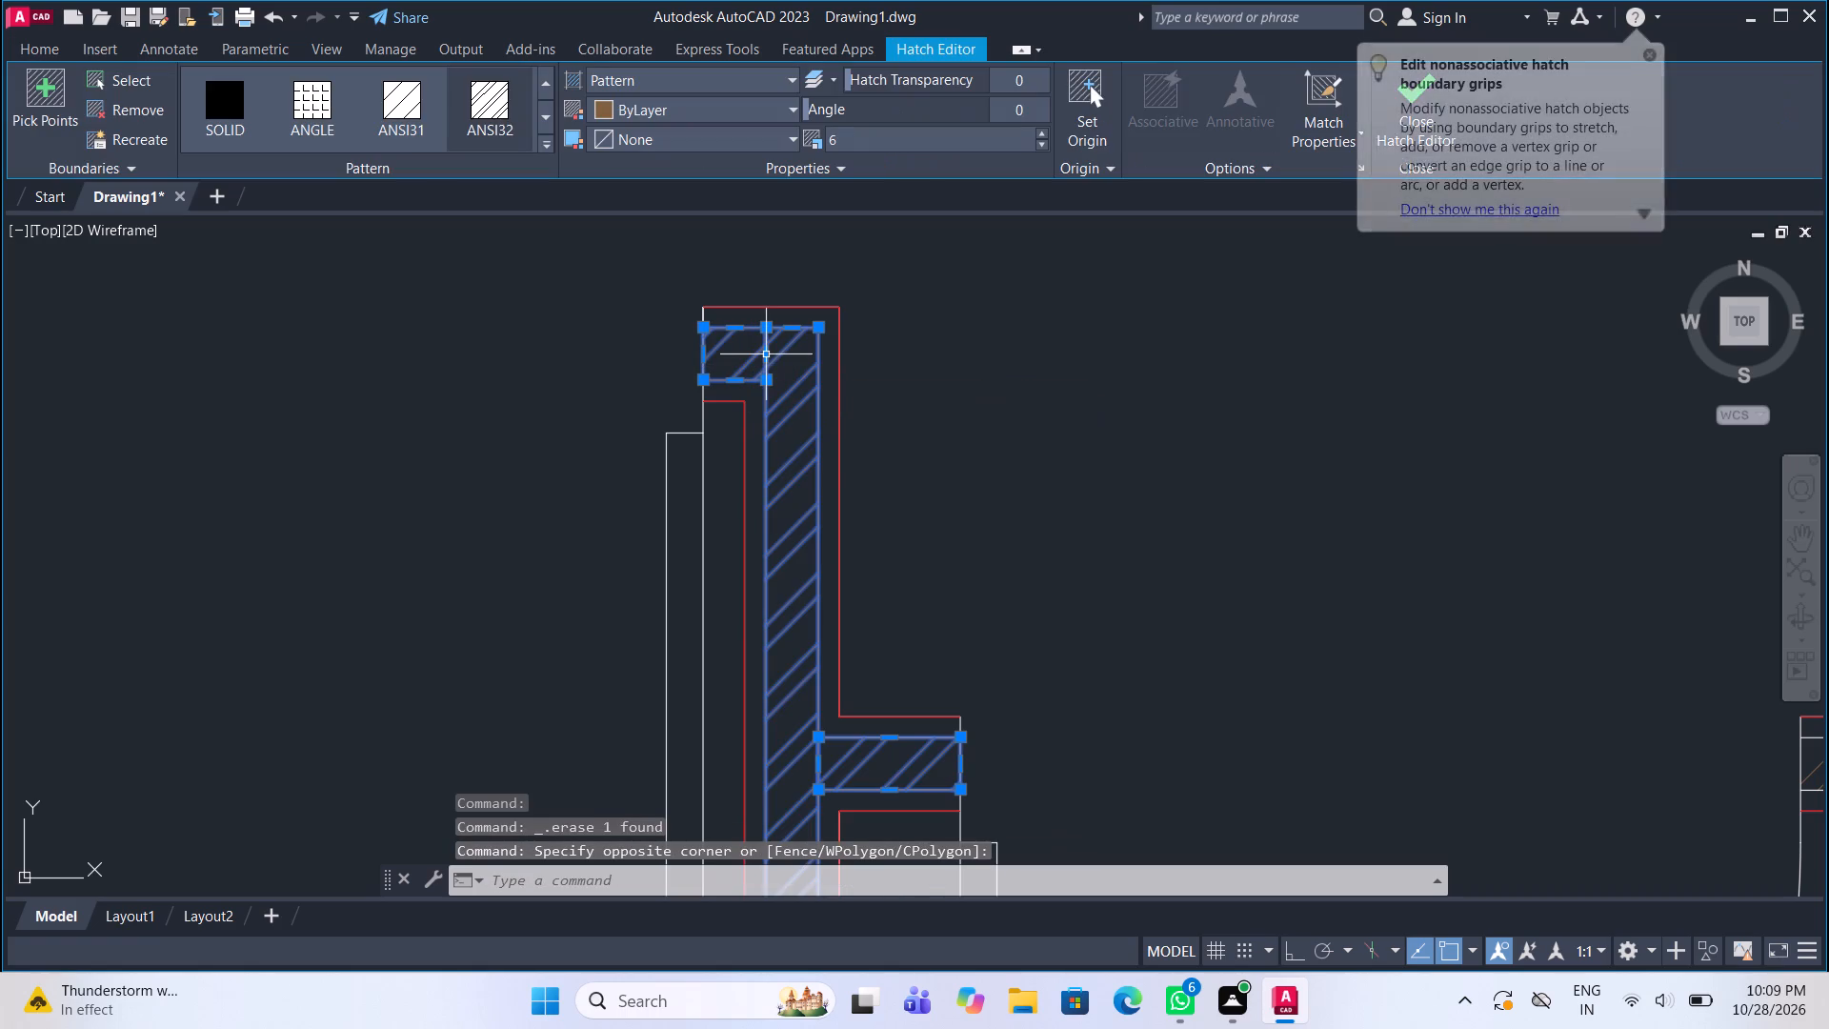
{"action": "key", "text": "Escape"}
{"action": "key", "text": "Escape"}
Erase the boundary rectangle around the staircase hall's door-jamb stub, east of the bedroom wall.
{"action": "scroll", "coordinate": [806, 318], "scroll_direction": "down", "scroll_amount": 3}
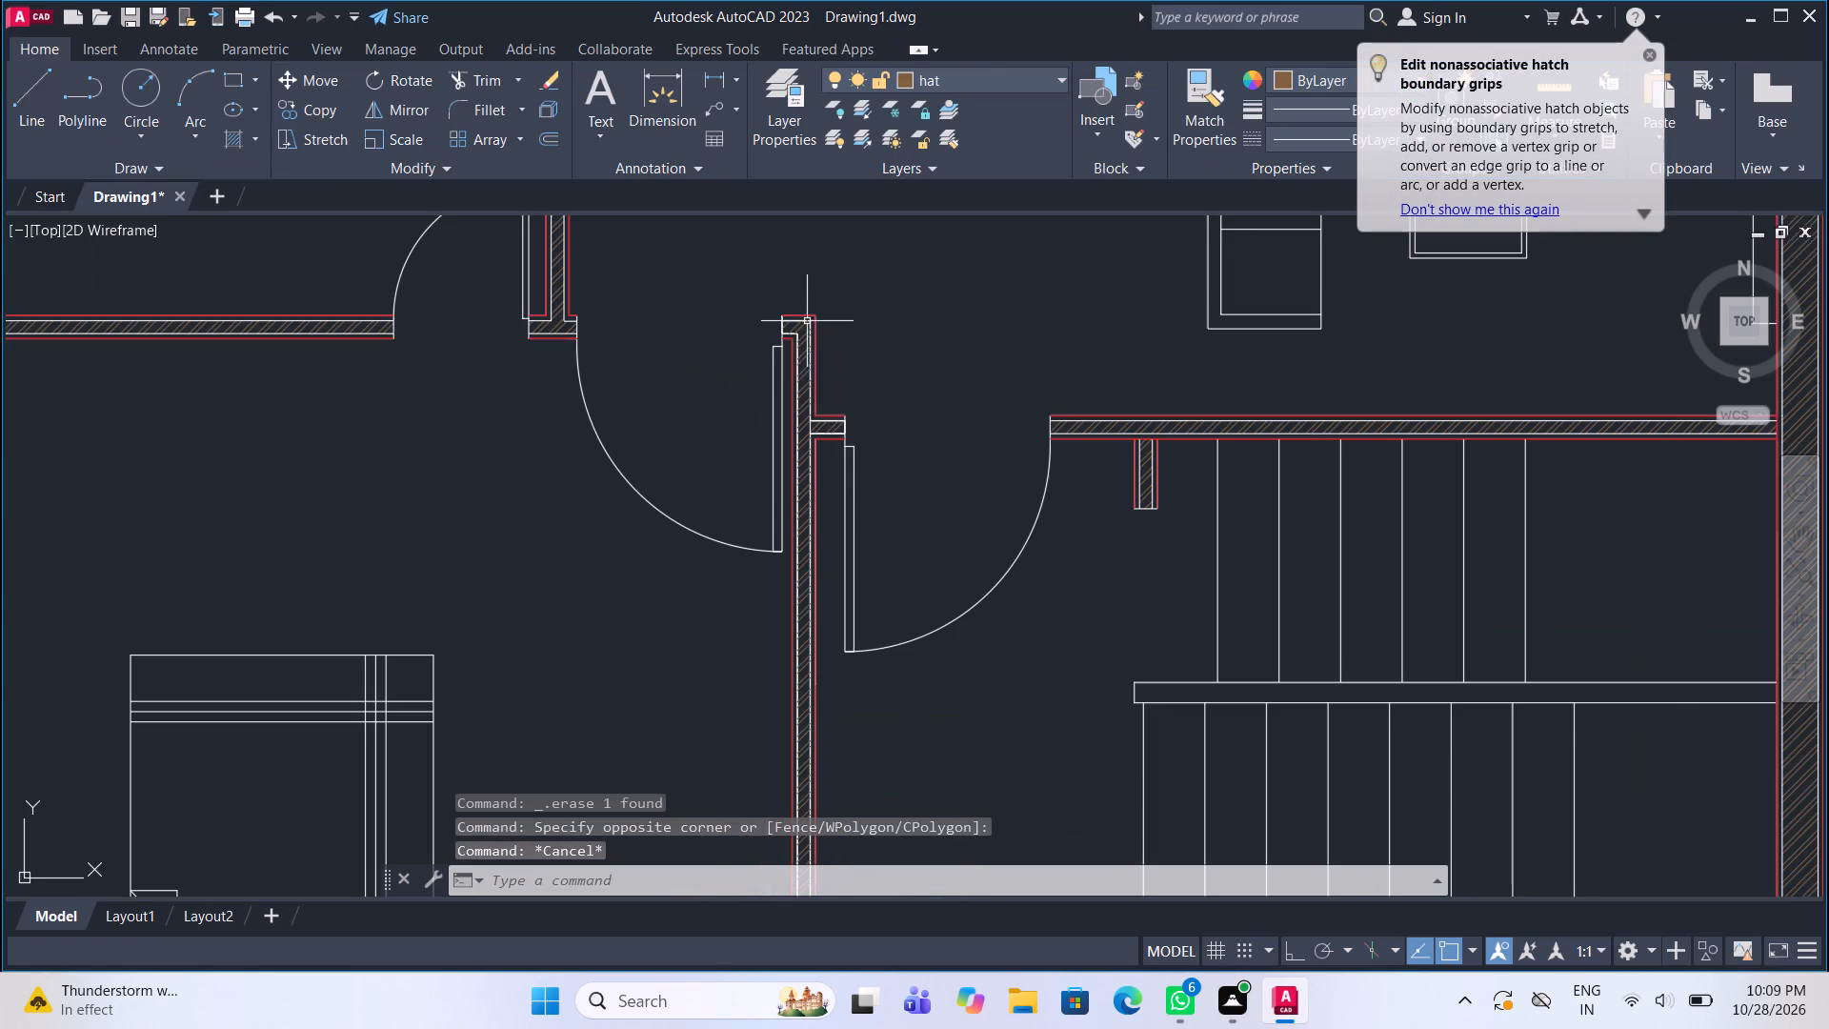
{"action": "scroll", "coordinate": [809, 429], "scroll_direction": "up", "scroll_amount": 3}
{"action": "left_click", "coordinate": [799, 425]}
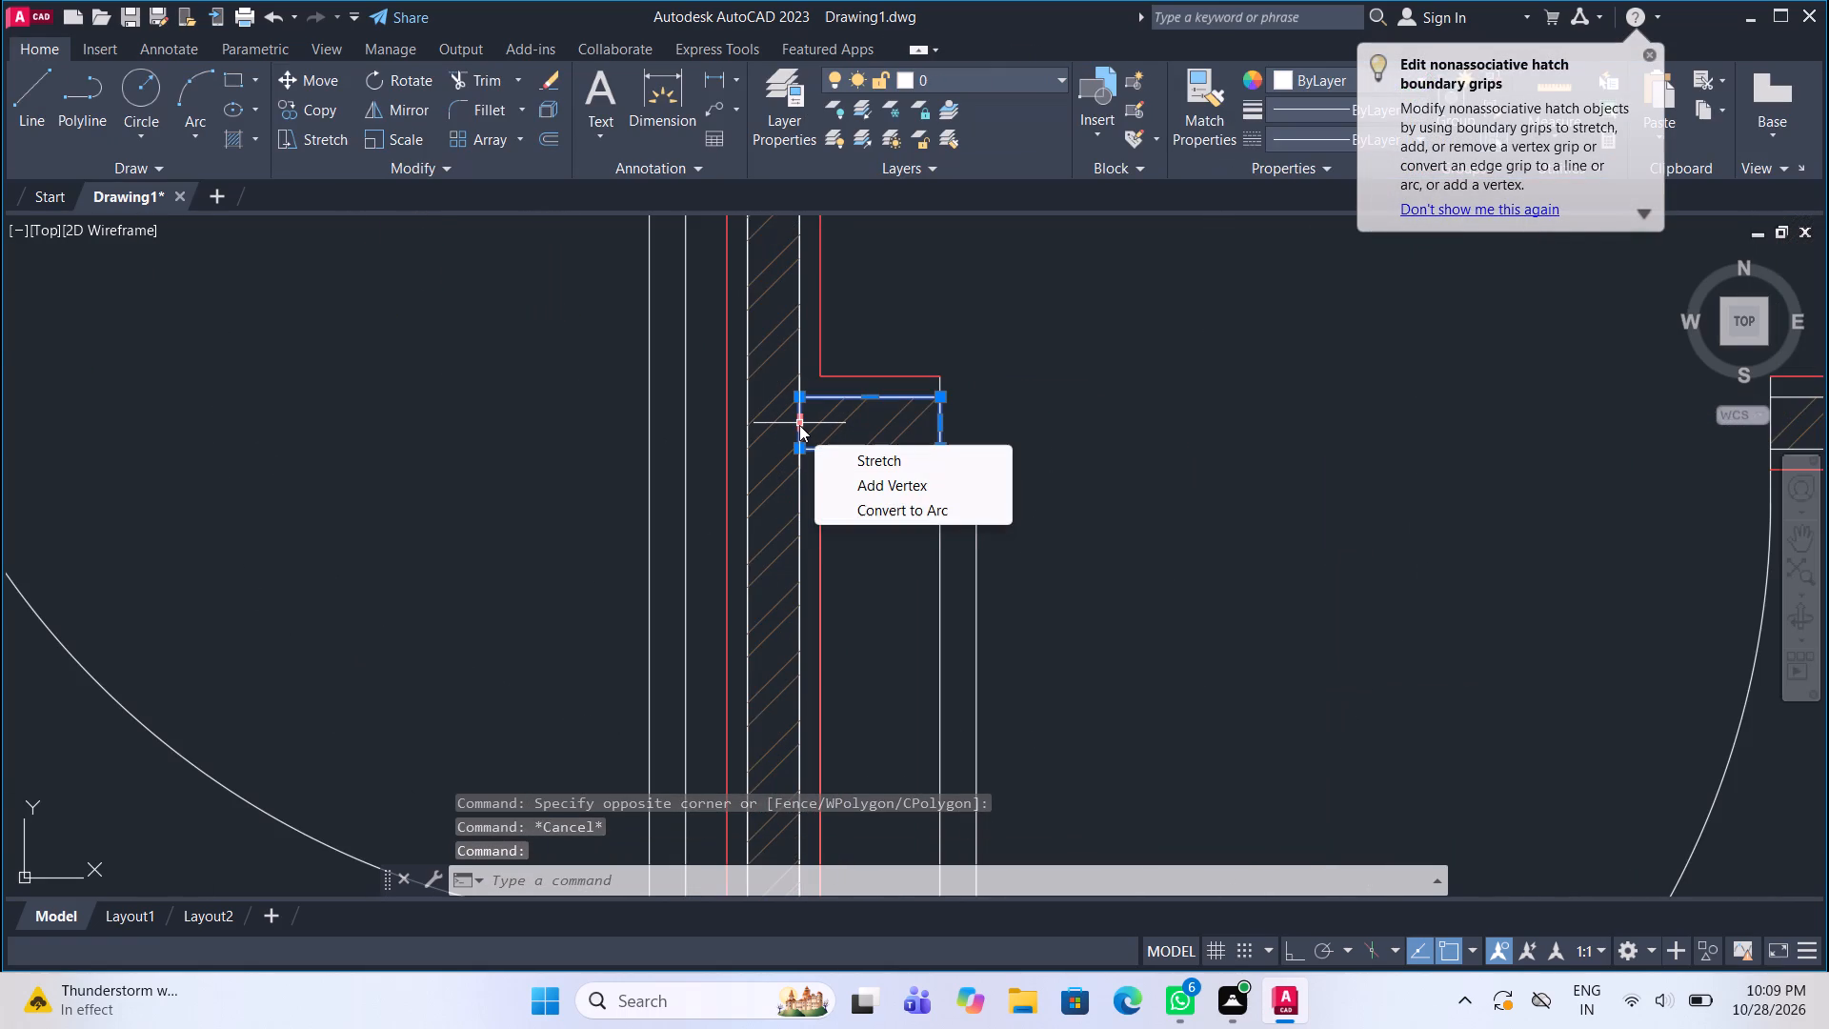
{"action": "key", "text": "Delete"}
{"action": "key", "text": "Delete"}
{"action": "scroll", "coordinate": [774, 373], "scroll_direction": "down", "scroll_amount": 2}
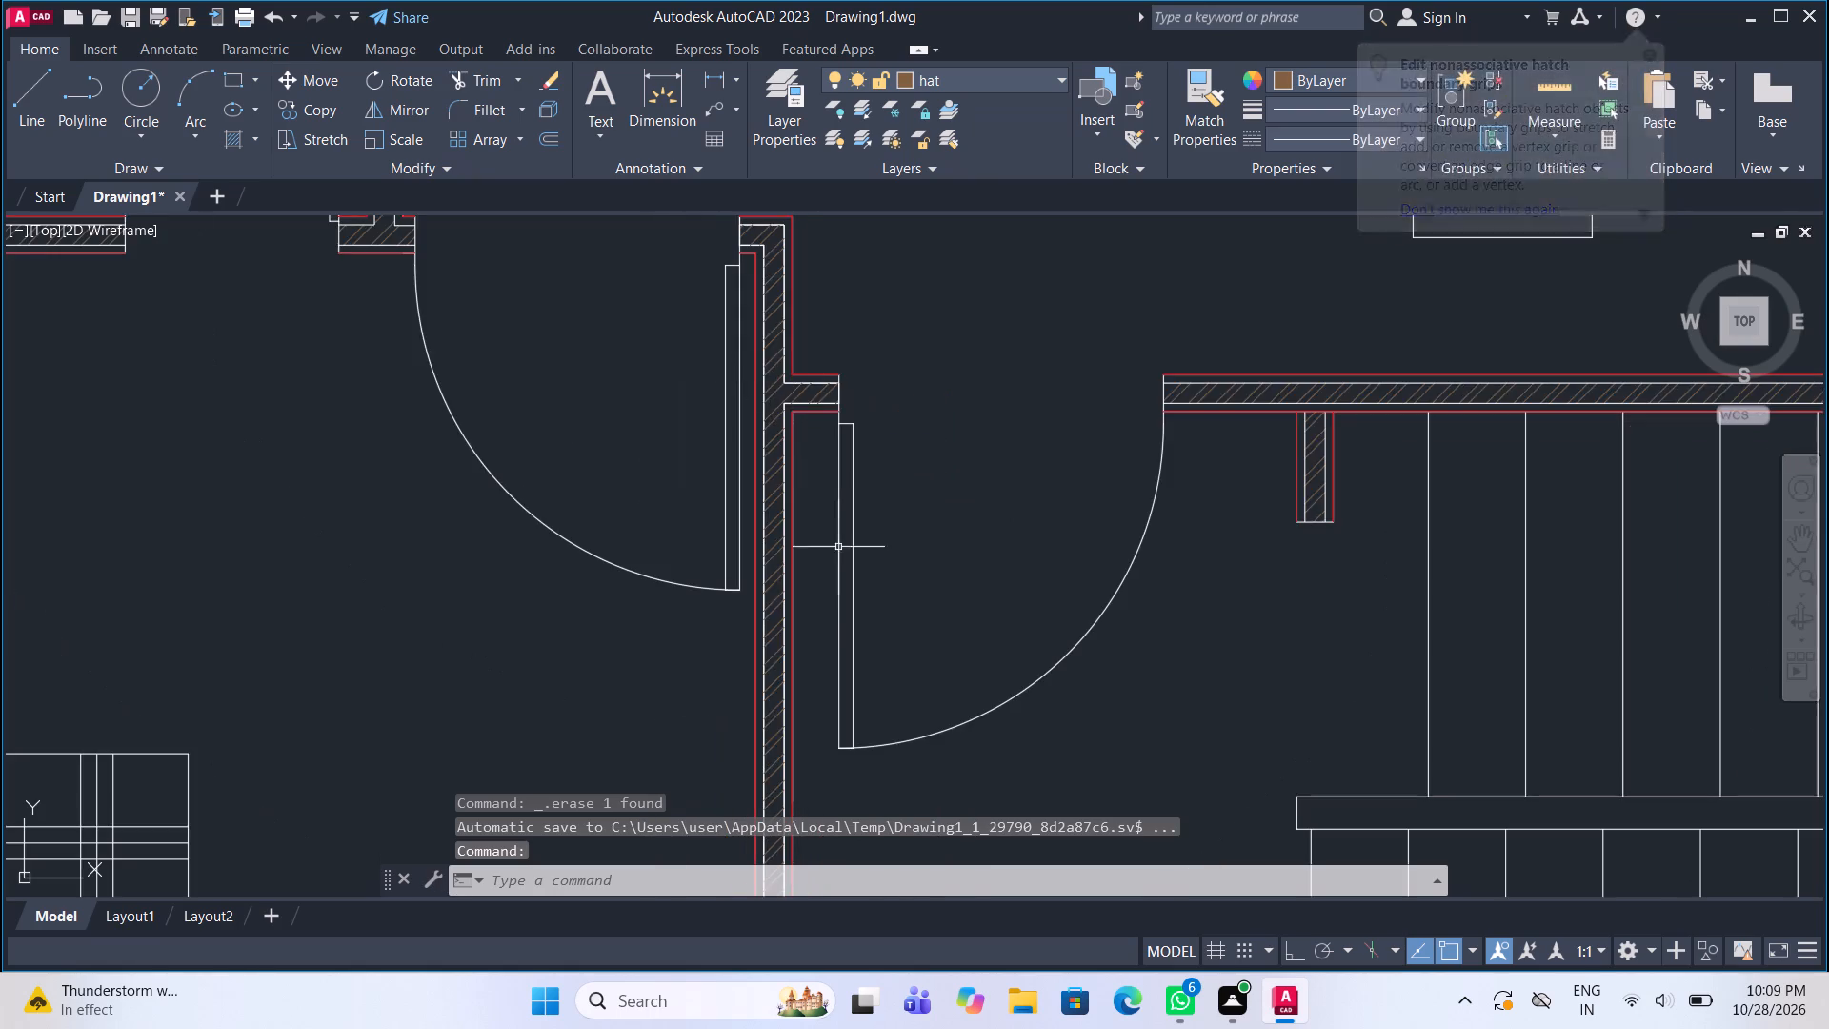
Erase the boundary line dividing the bedroom's south wall from its east wall near the front door.
{"action": "middle_click_drag", "start_coordinate": [840, 553], "coordinate": [859, 340]}
{"action": "scroll", "coordinate": [859, 340], "scroll_direction": "down", "scroll_amount": 3}
{"action": "scroll", "coordinate": [852, 590], "scroll_direction": "up", "scroll_amount": 3}
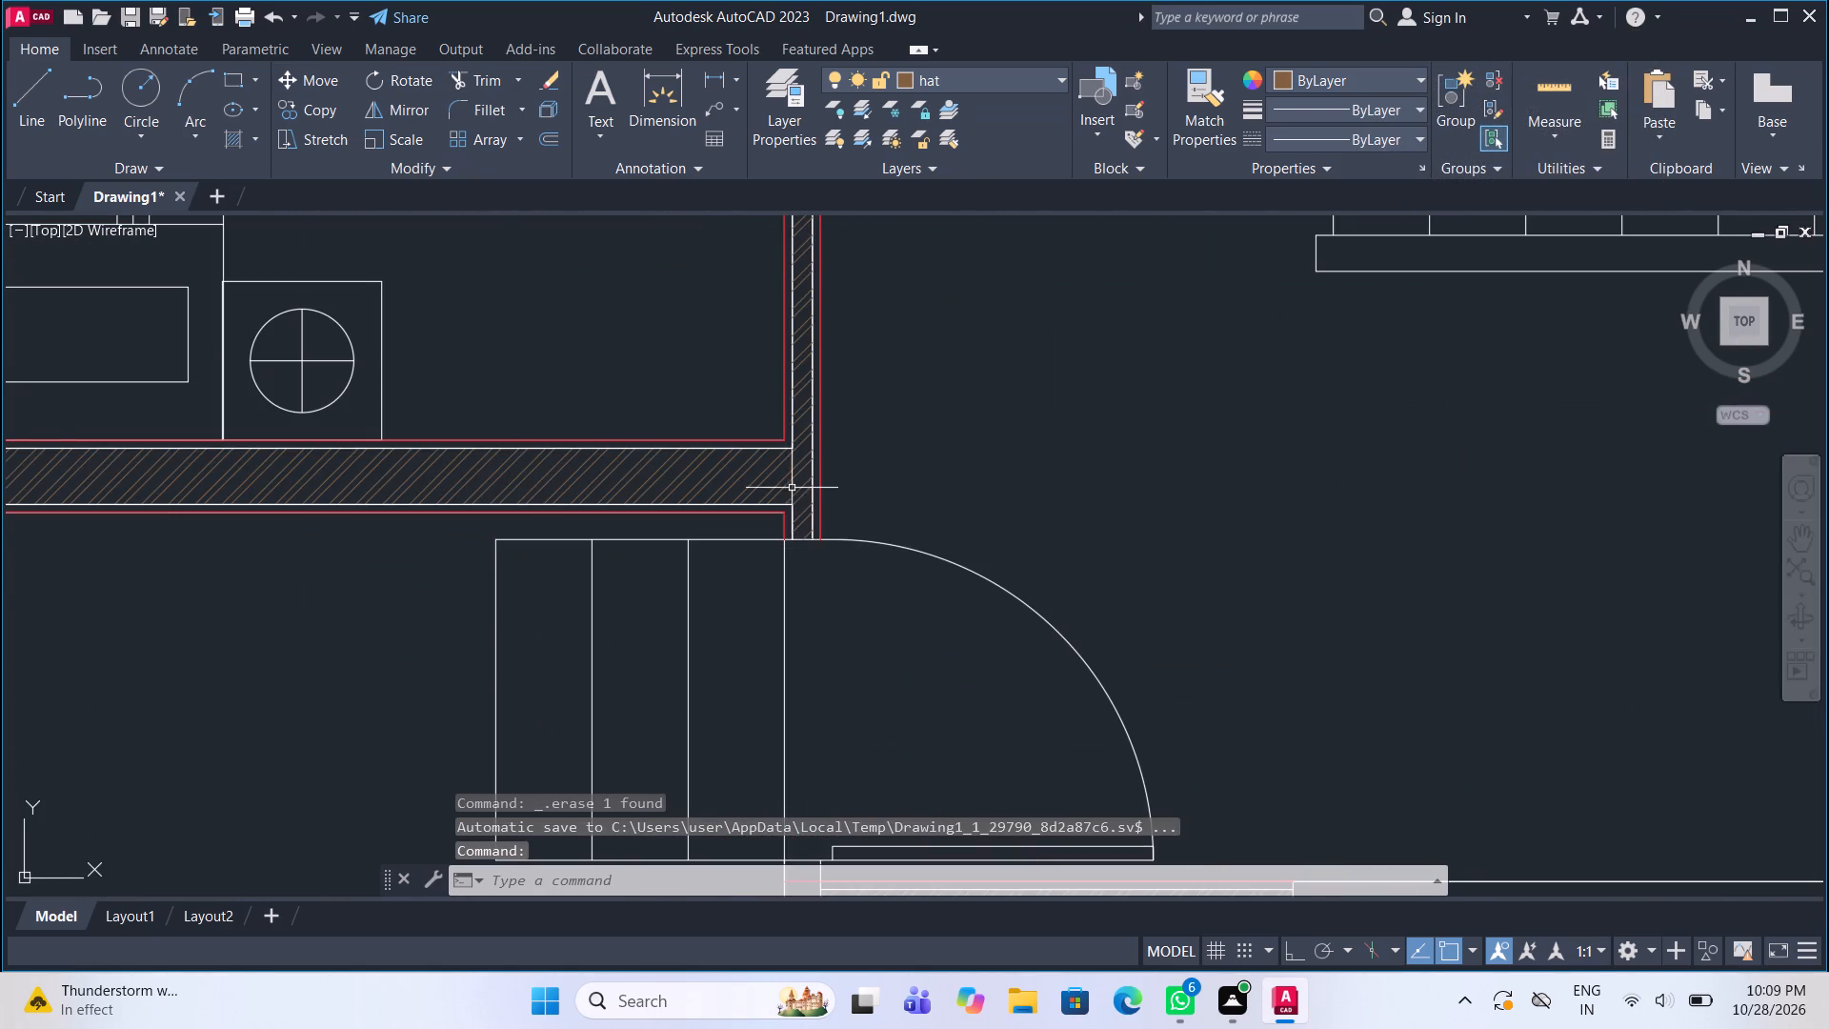
{"action": "scroll", "coordinate": [791, 486], "scroll_direction": "up", "scroll_amount": 3}
{"action": "left_click", "coordinate": [781, 474]}
{"action": "key", "text": "Delete"}
{"action": "scroll", "coordinate": [808, 512], "scroll_direction": "down", "scroll_amount": 4}
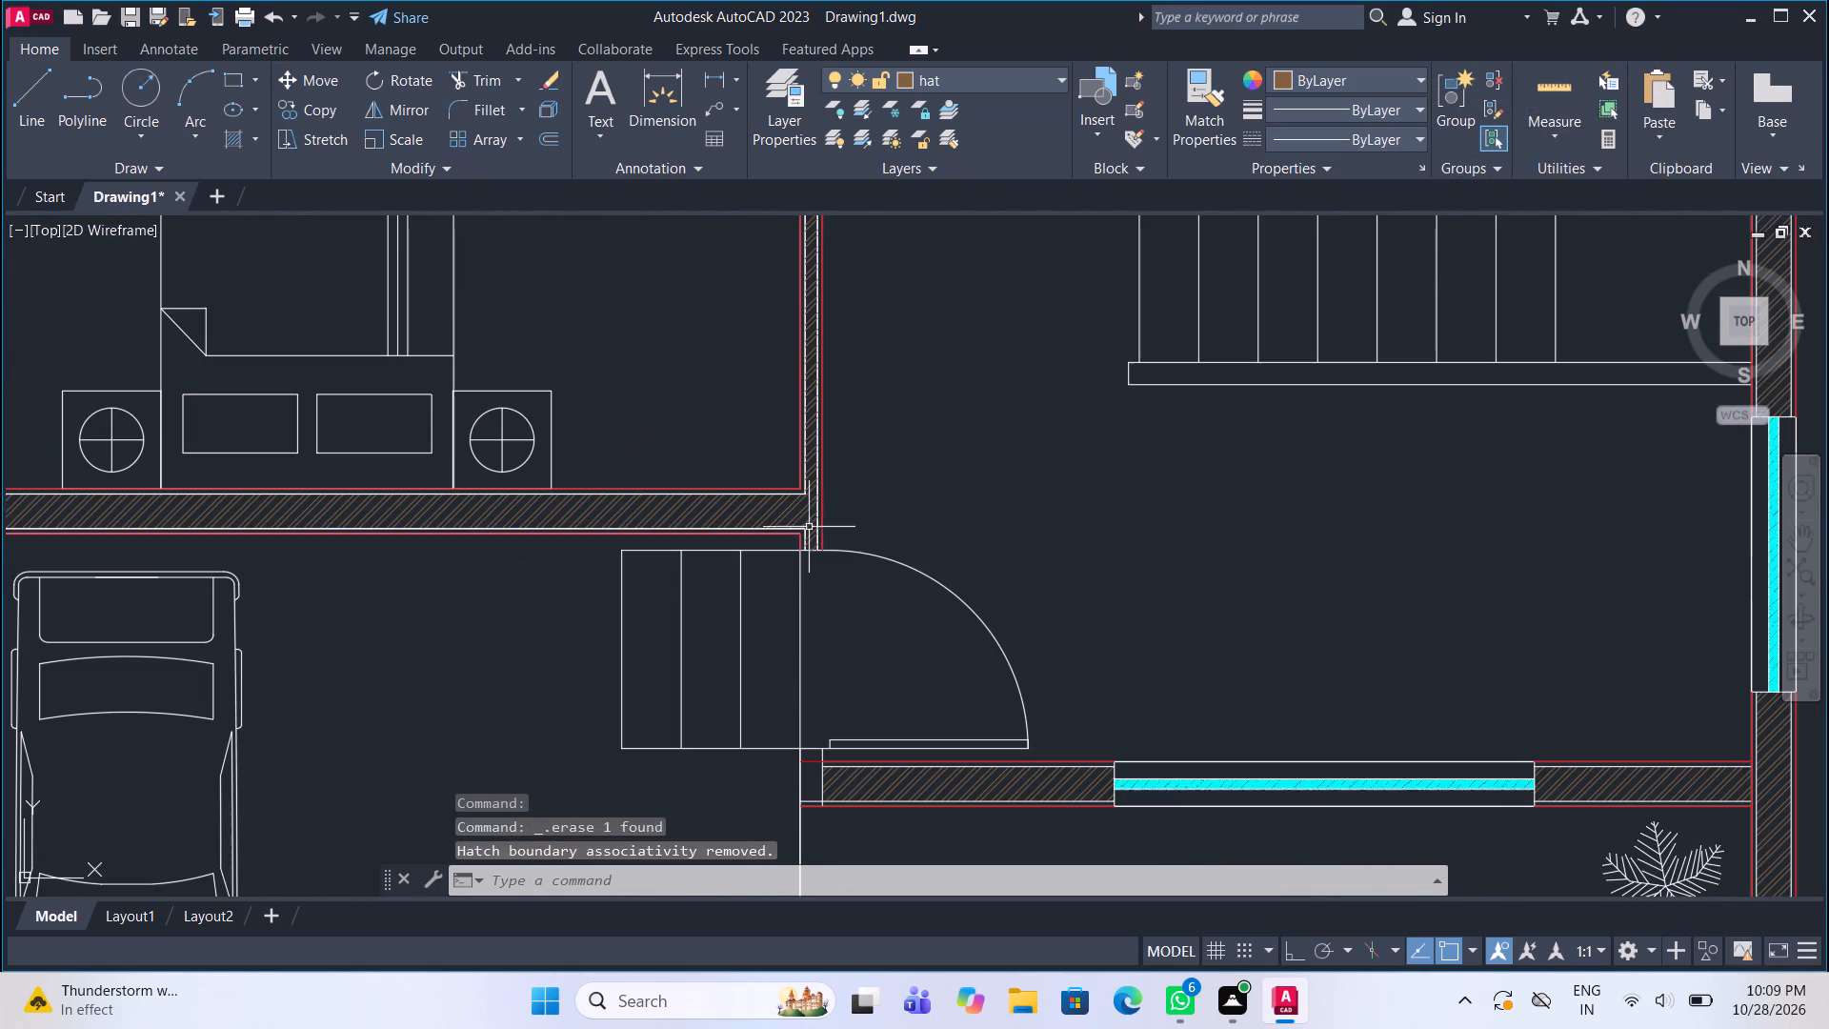
Offset the north and south edges of the staircase's southern strip inward by 1".
{"action": "scroll", "coordinate": [787, 543], "scroll_direction": "down", "scroll_amount": 3}
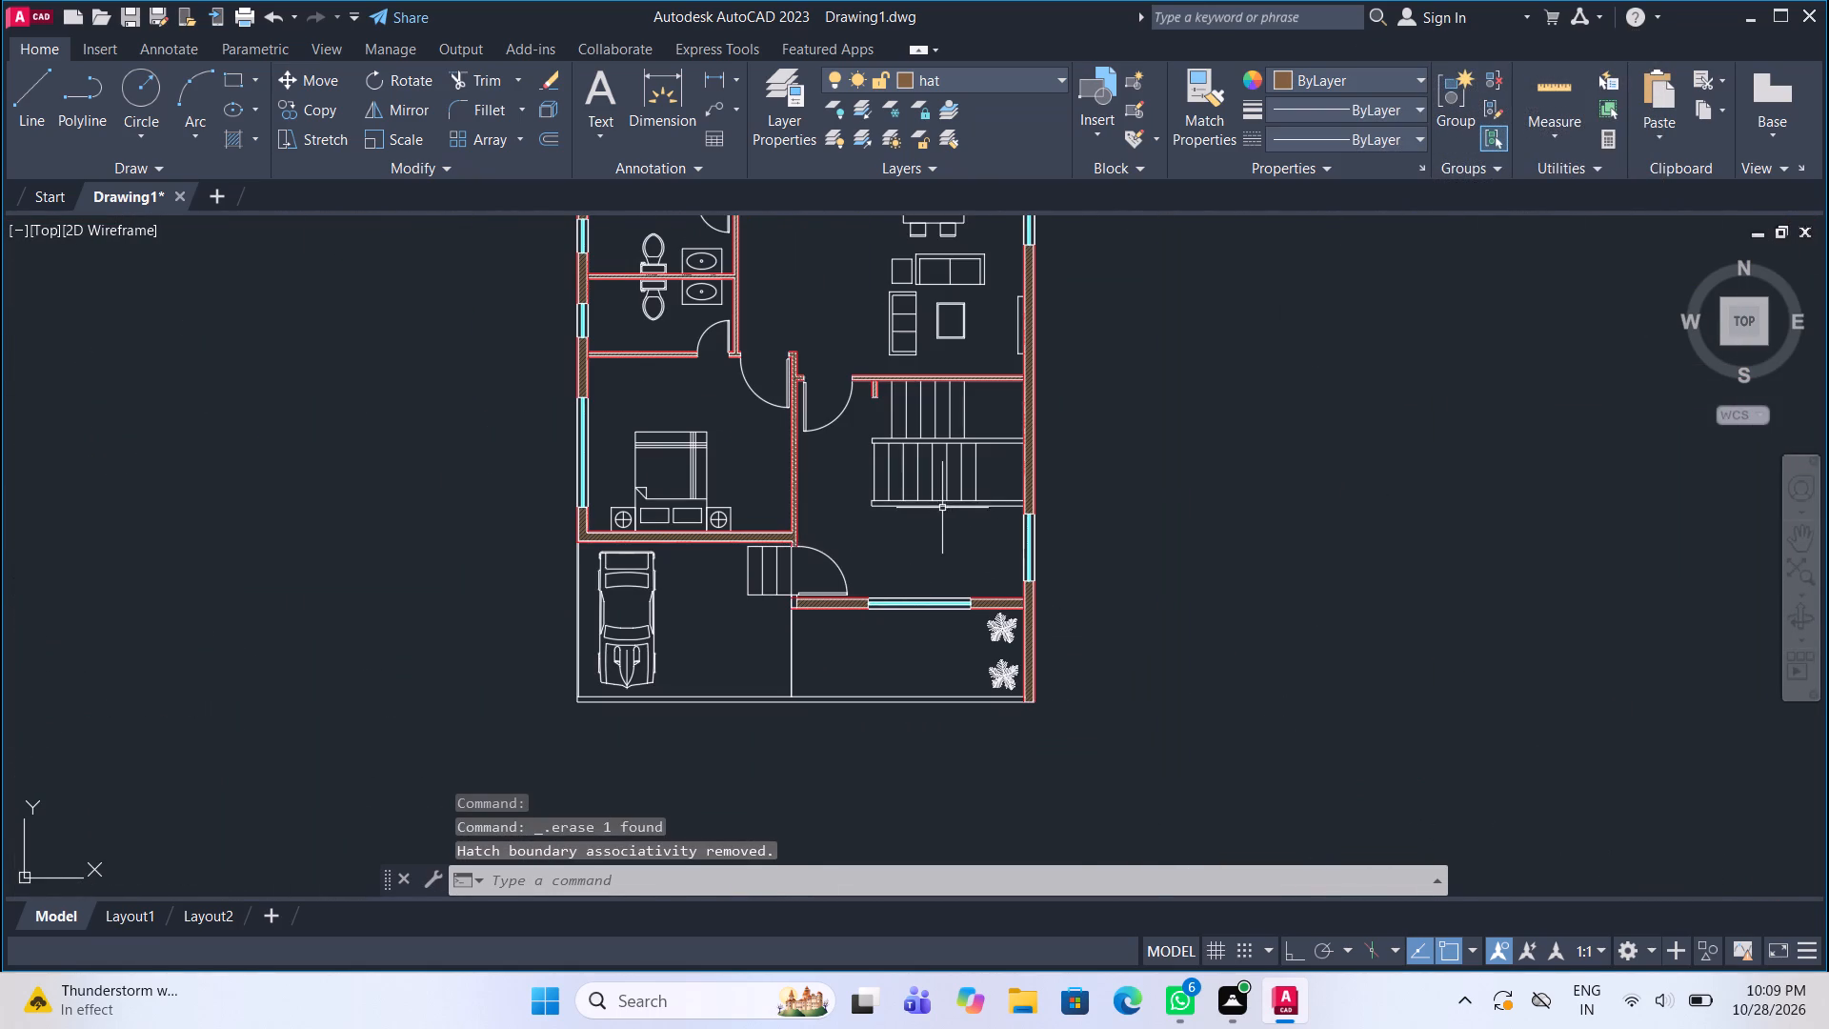
{"action": "scroll", "coordinate": [936, 500], "scroll_direction": "up", "scroll_amount": 3}
{"action": "middle_click_drag", "start_coordinate": [936, 500], "coordinate": [894, 525]}
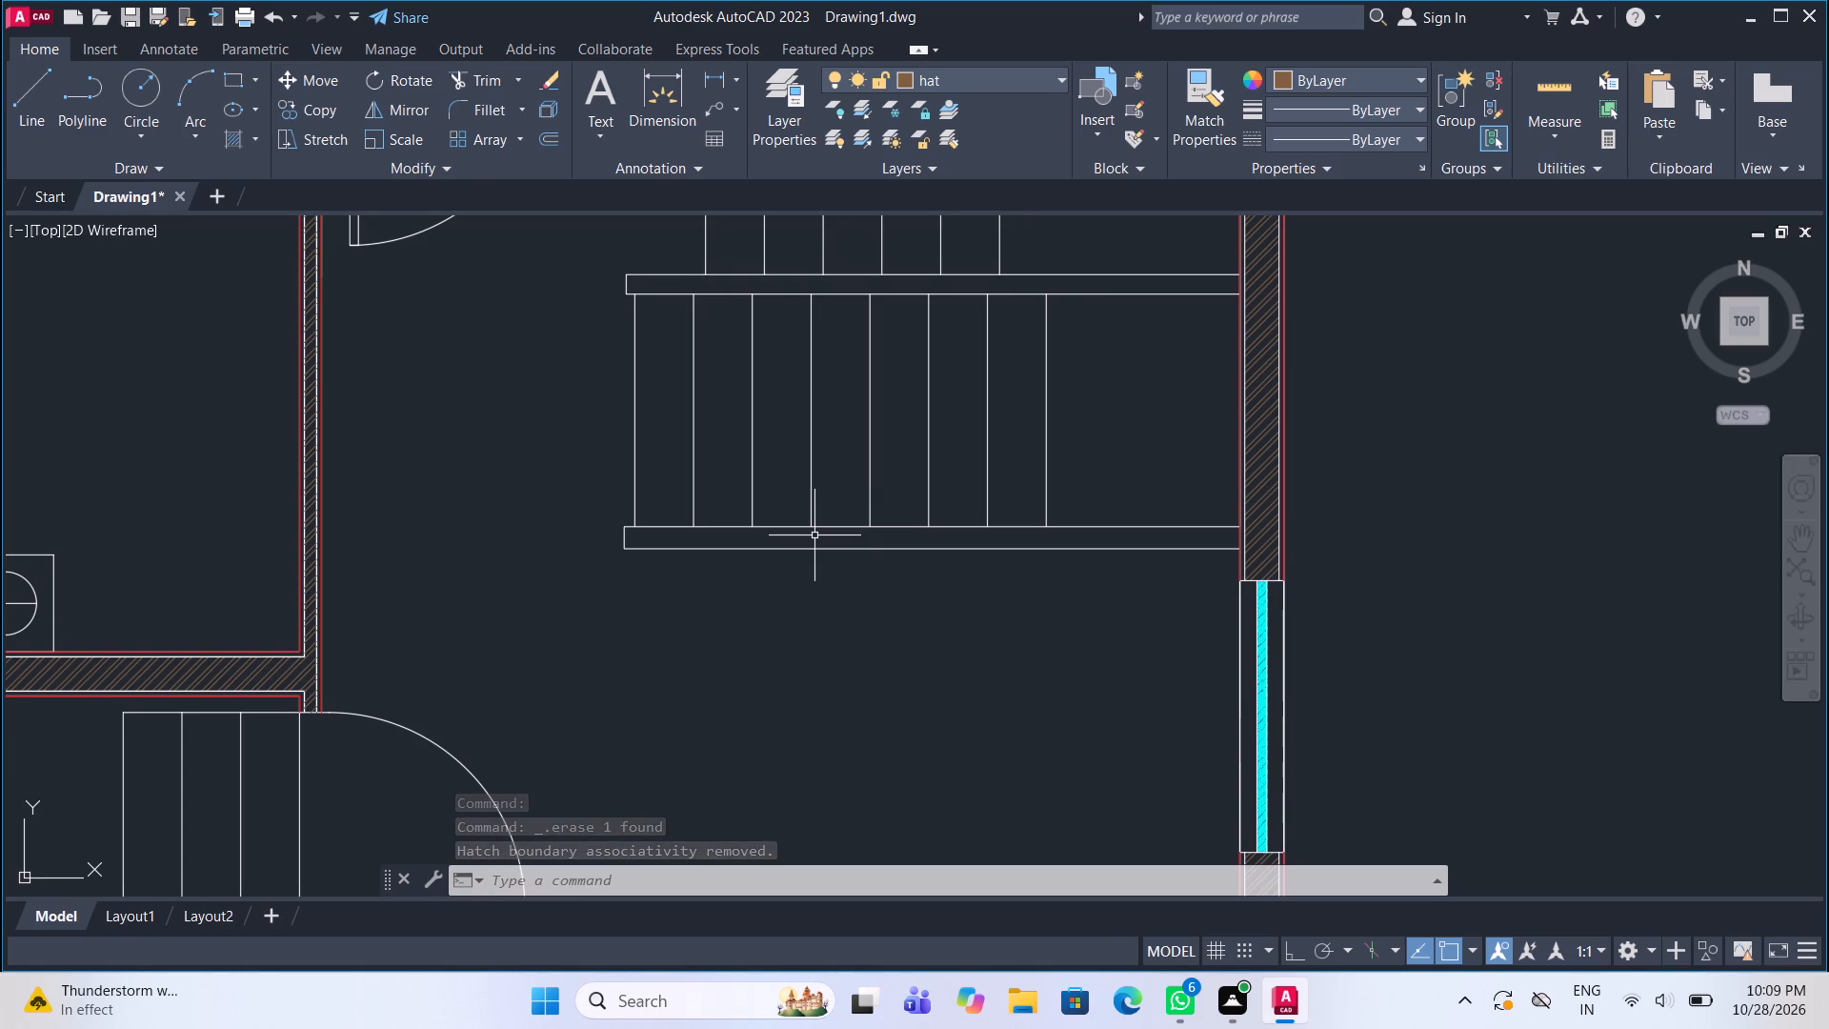
{"action": "scroll", "coordinate": [693, 513], "scroll_direction": "up", "scroll_amount": 2}
{"action": "middle_click_drag", "start_coordinate": [686, 514], "coordinate": [675, 514]}
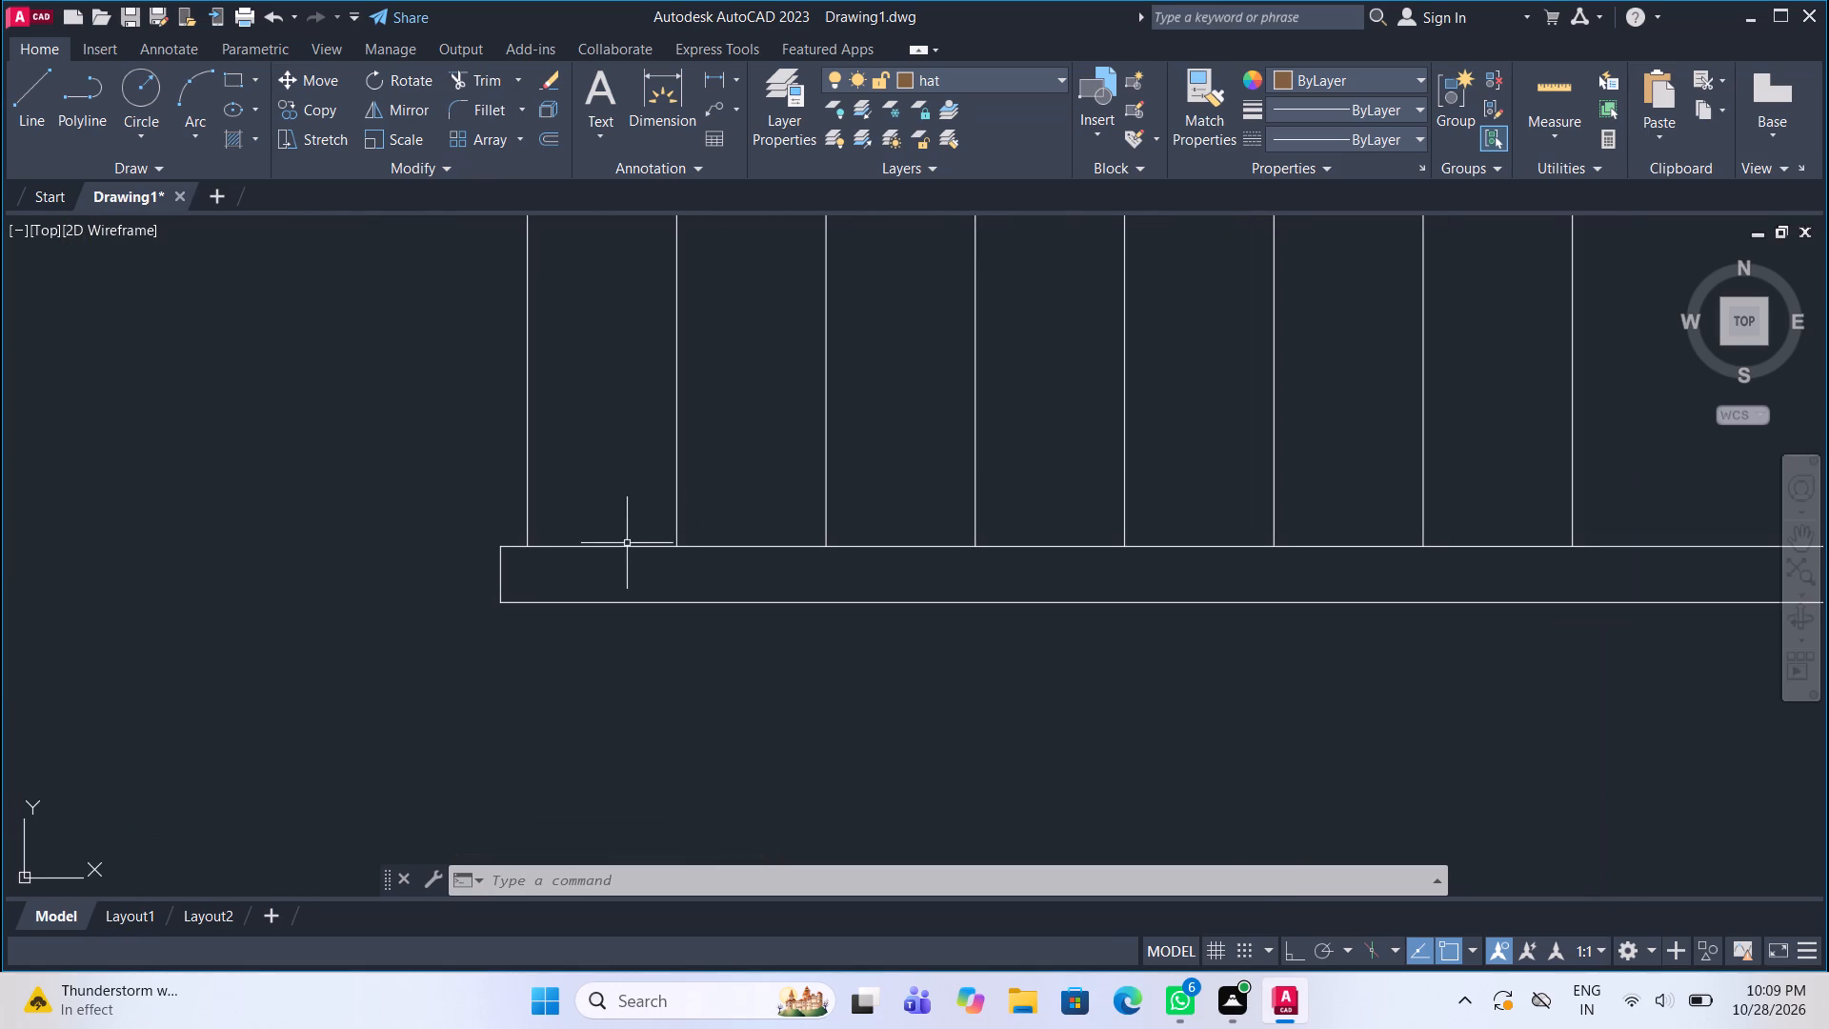
{"action": "left_click", "coordinate": [625, 546]}
{"action": "left_click", "coordinate": [551, 140]}
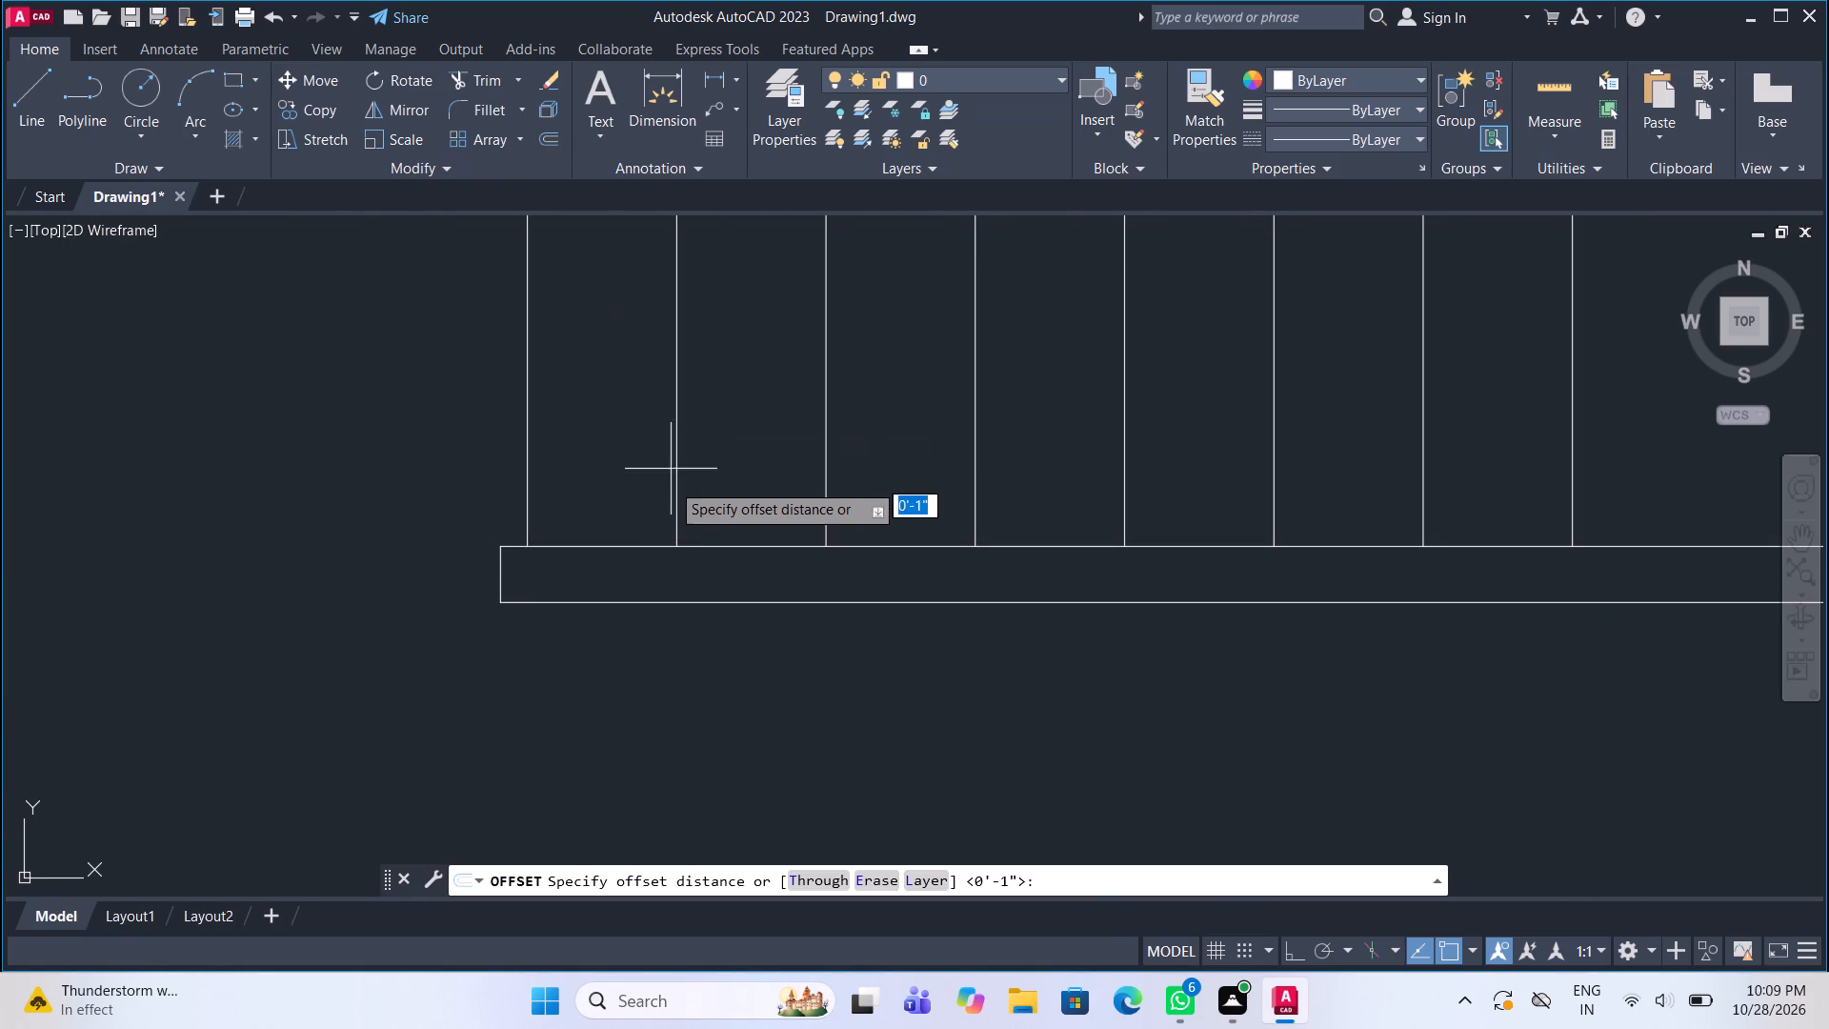
{"action": "left_click", "coordinate": [633, 543]}
{"action": "key", "text": "1"}
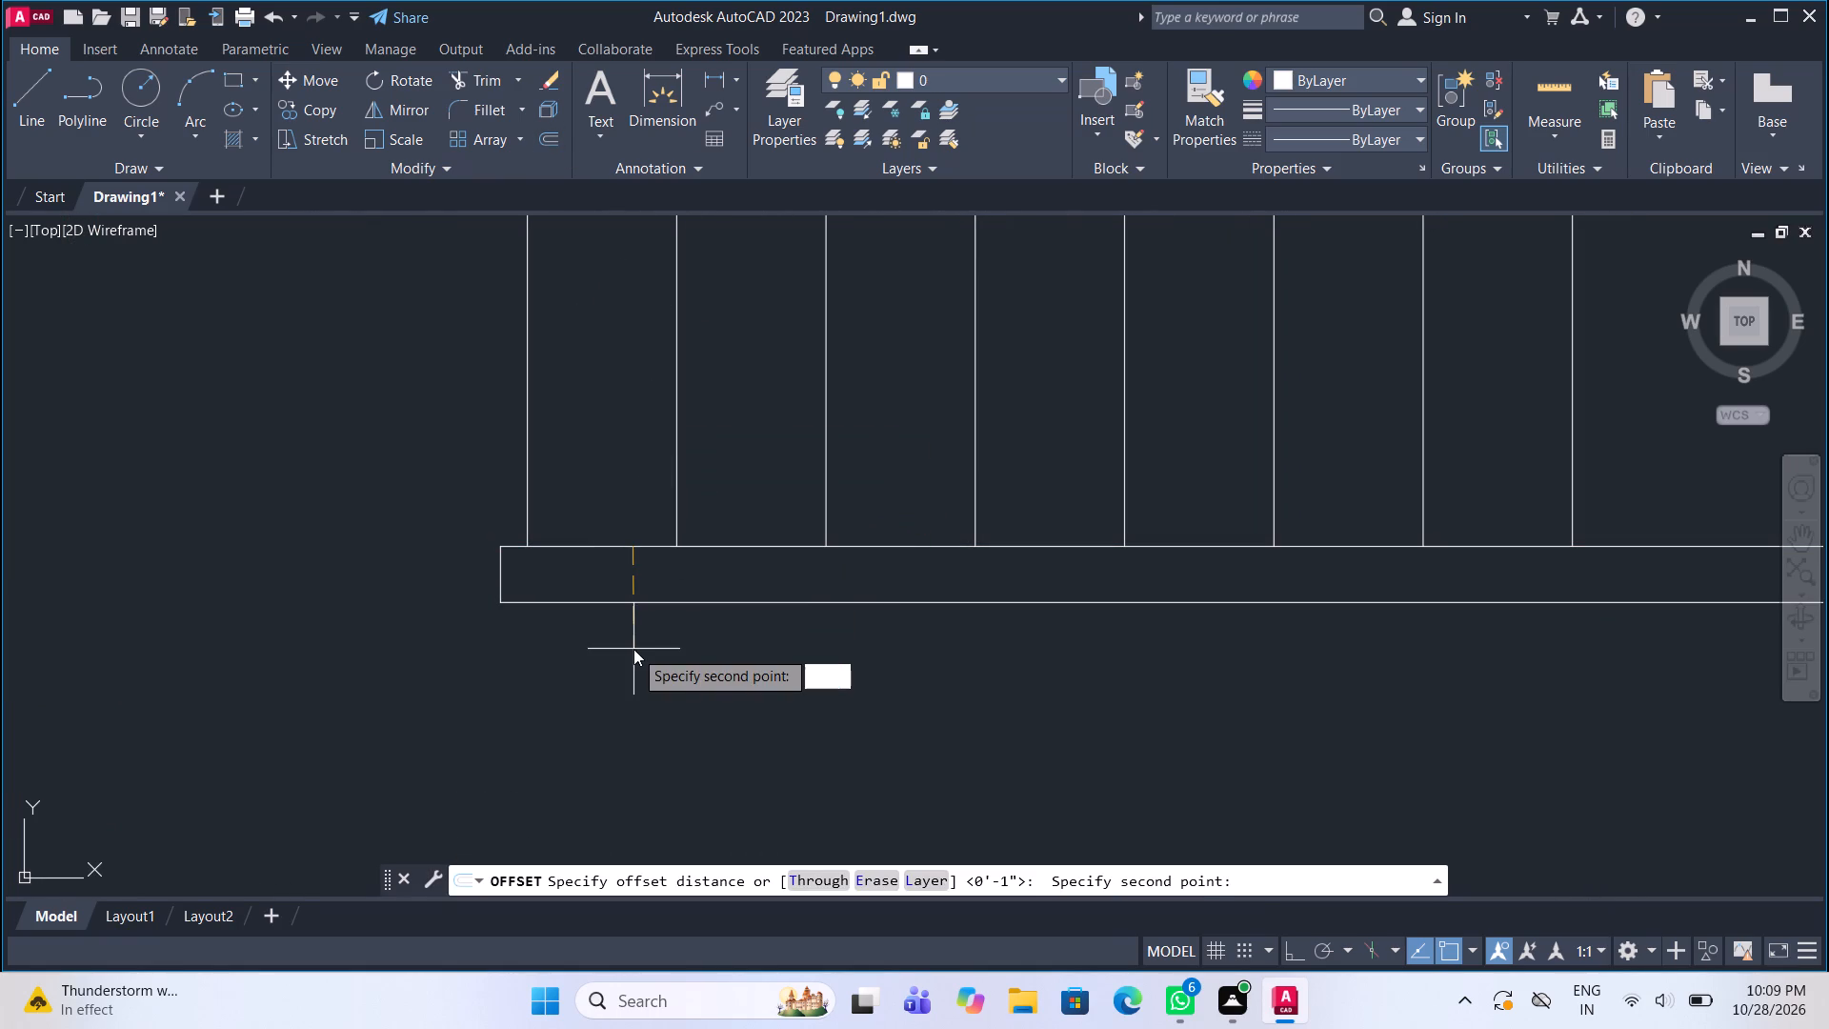
{"action": "key", "text": "shift+quotedbl"}
{"action": "key", "text": "Return"}
{"action": "left_click", "coordinate": [673, 663]}
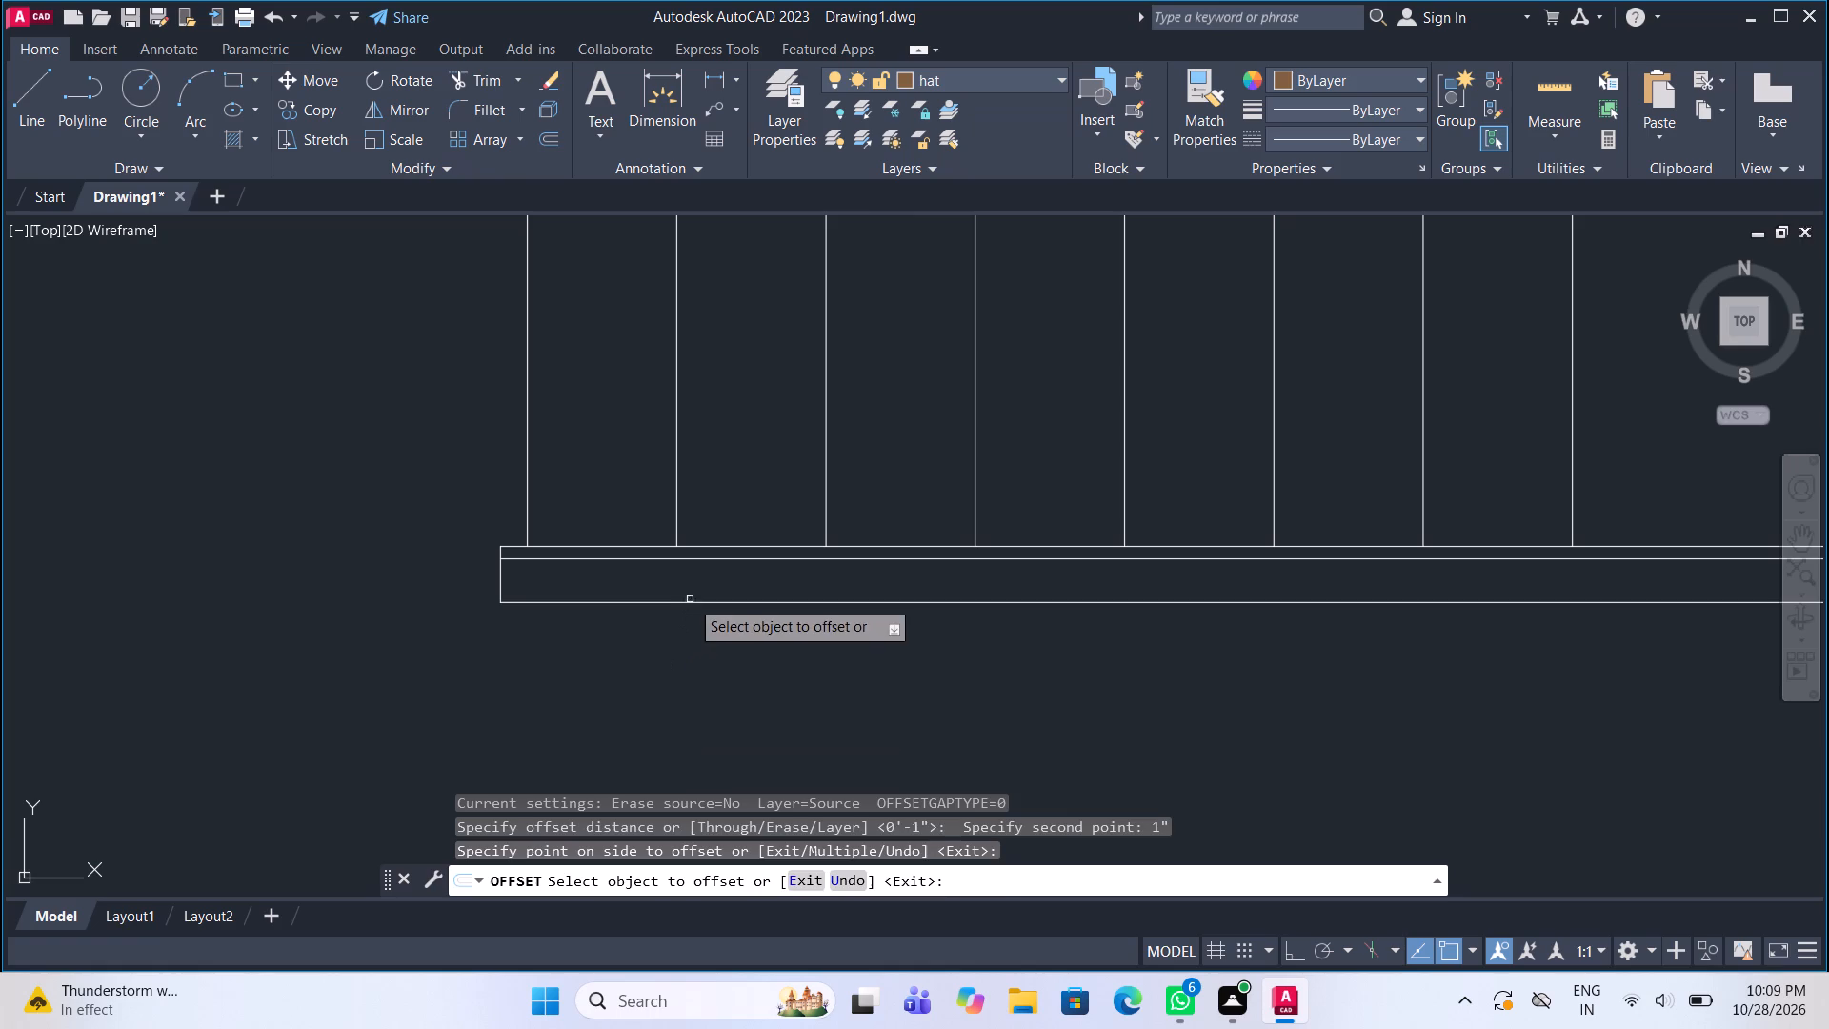
{"action": "left_click", "coordinate": [690, 599]}
{"action": "left_click", "coordinate": [690, 586]}
Make wall the current layer and trace lines along the southern stair strip's north edge, west end and south edge.
{"action": "scroll", "coordinate": [673, 603], "scroll_direction": "down", "scroll_amount": 3}
{"action": "middle_click_drag", "start_coordinate": [754, 571], "coordinate": [723, 569]}
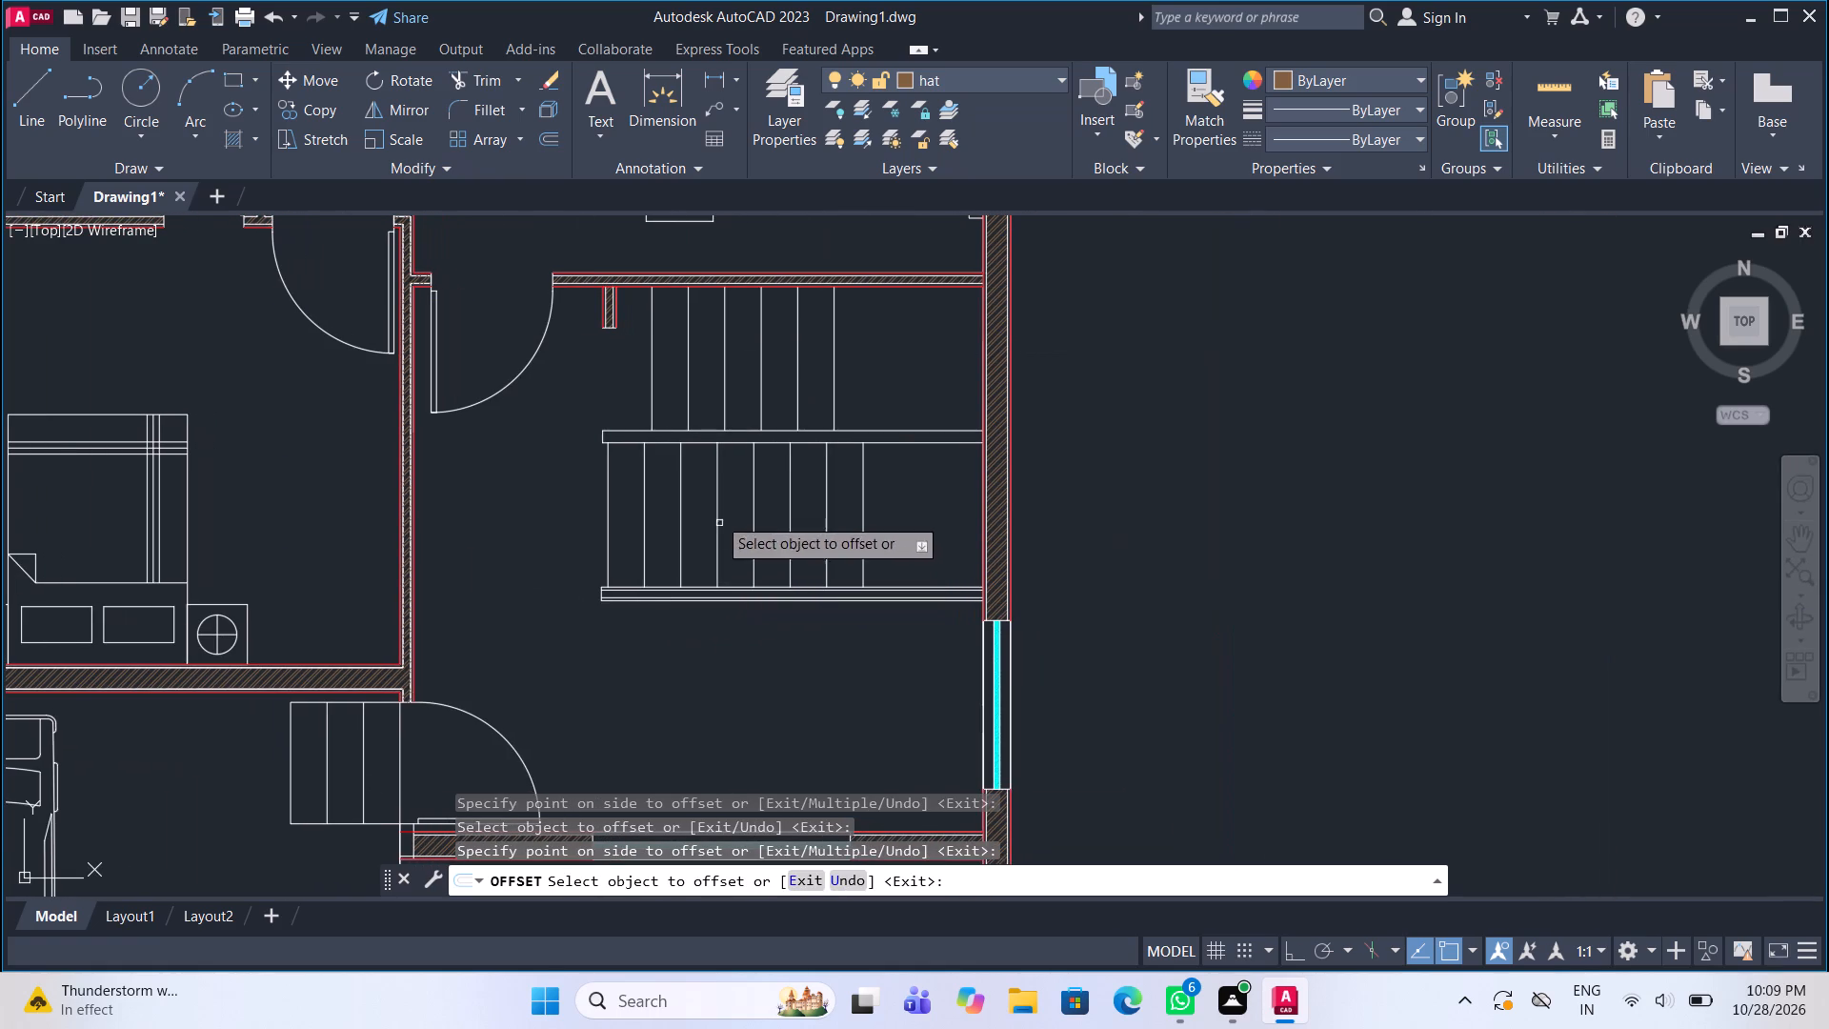
{"action": "left_click", "coordinate": [966, 75]}
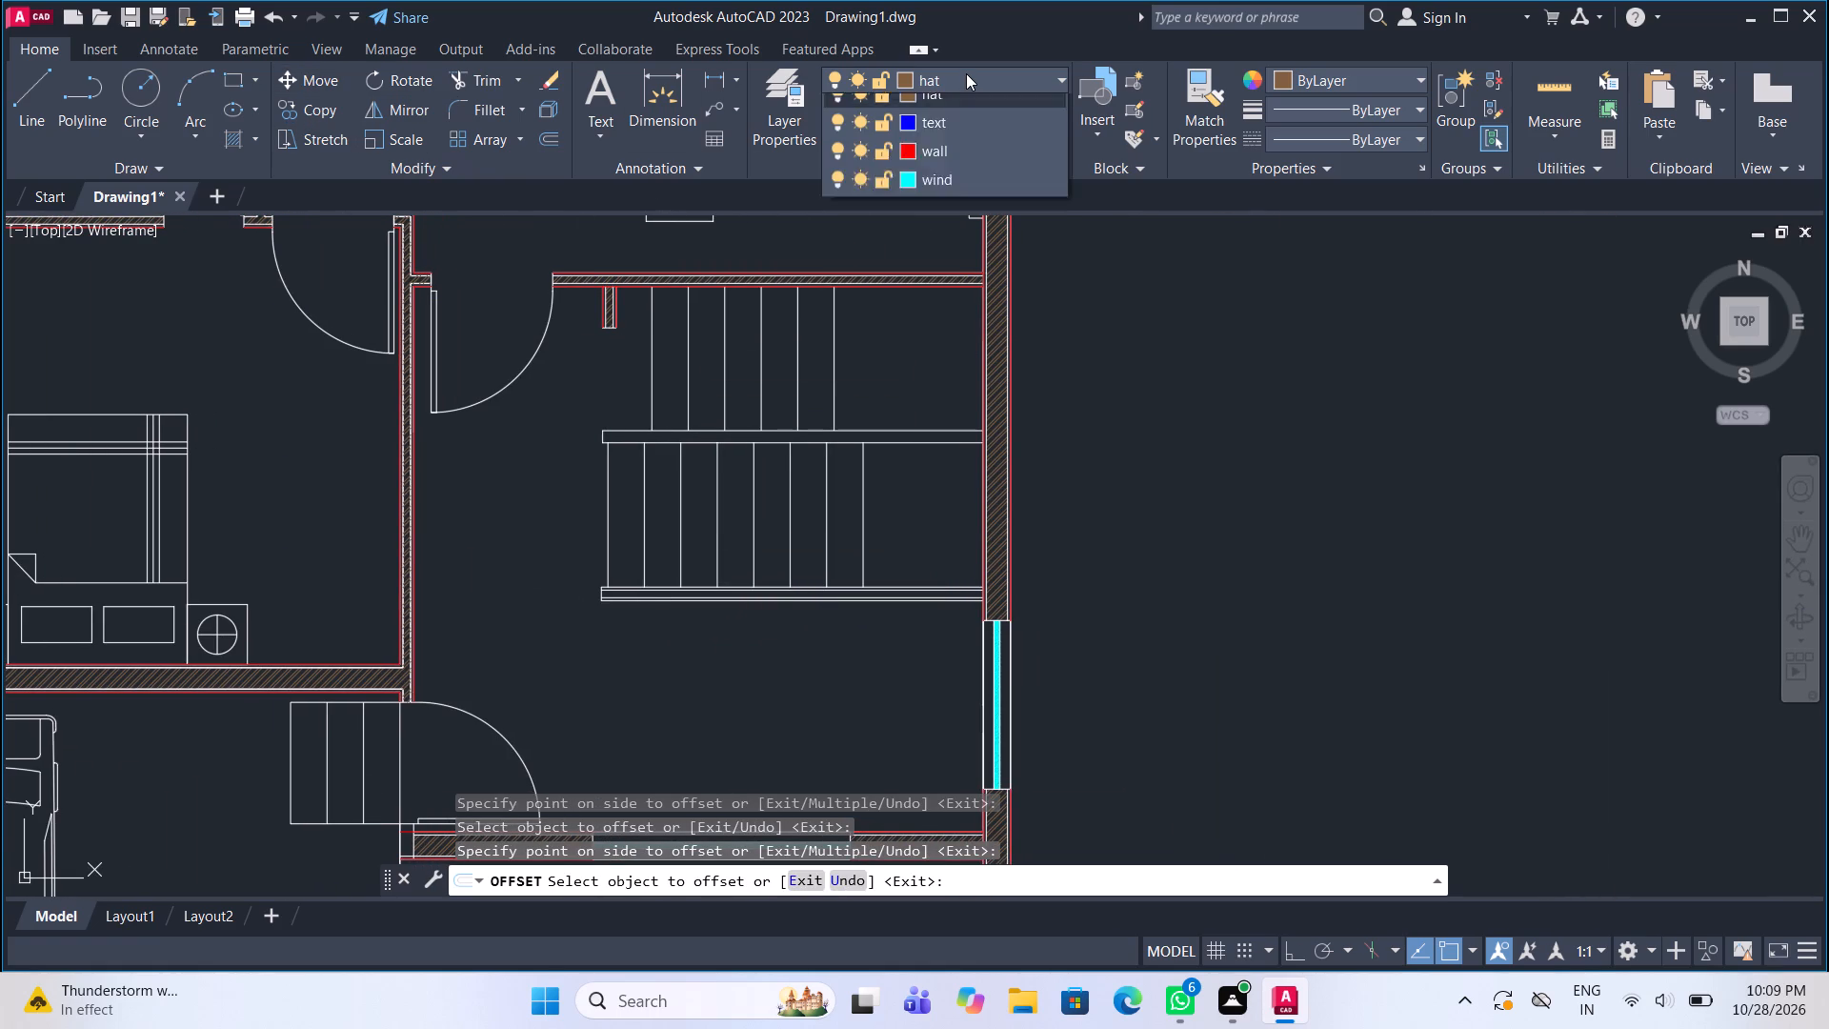
{"action": "left_click", "coordinate": [969, 243]}
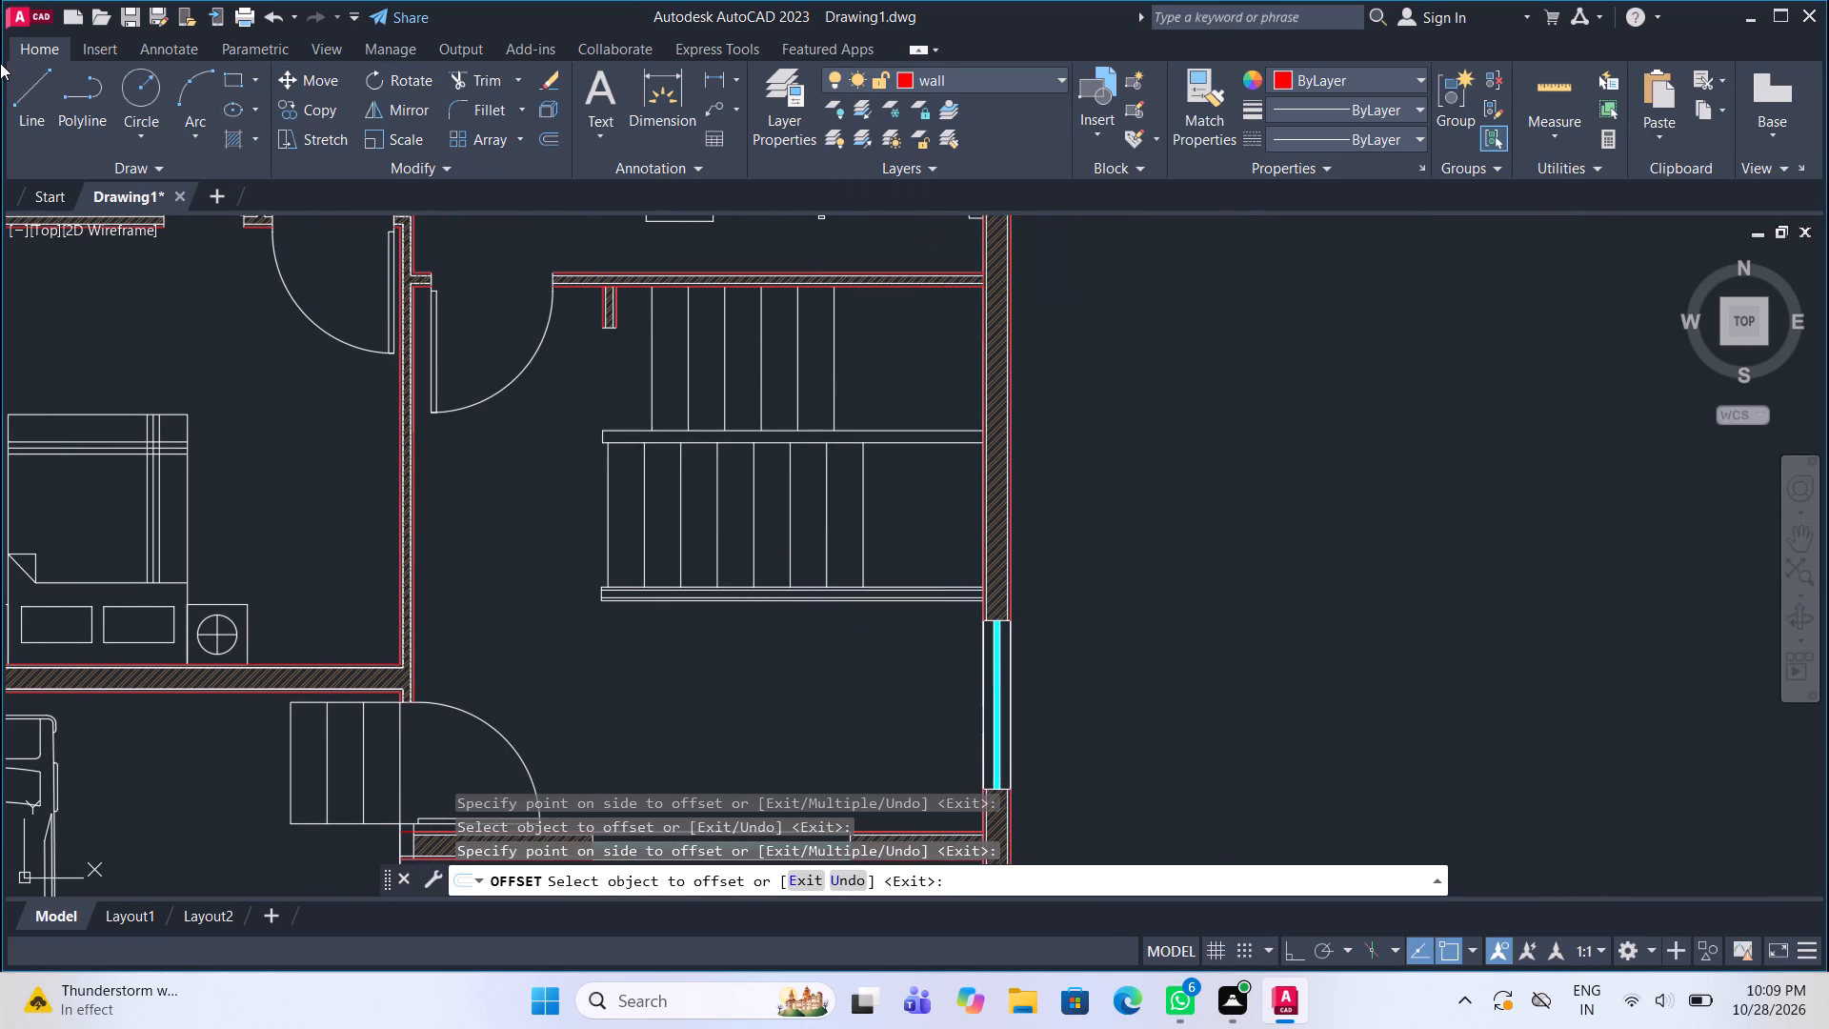
{"action": "left_click", "coordinate": [43, 90]}
{"action": "scroll", "coordinate": [965, 586], "scroll_direction": "up", "scroll_amount": 3}
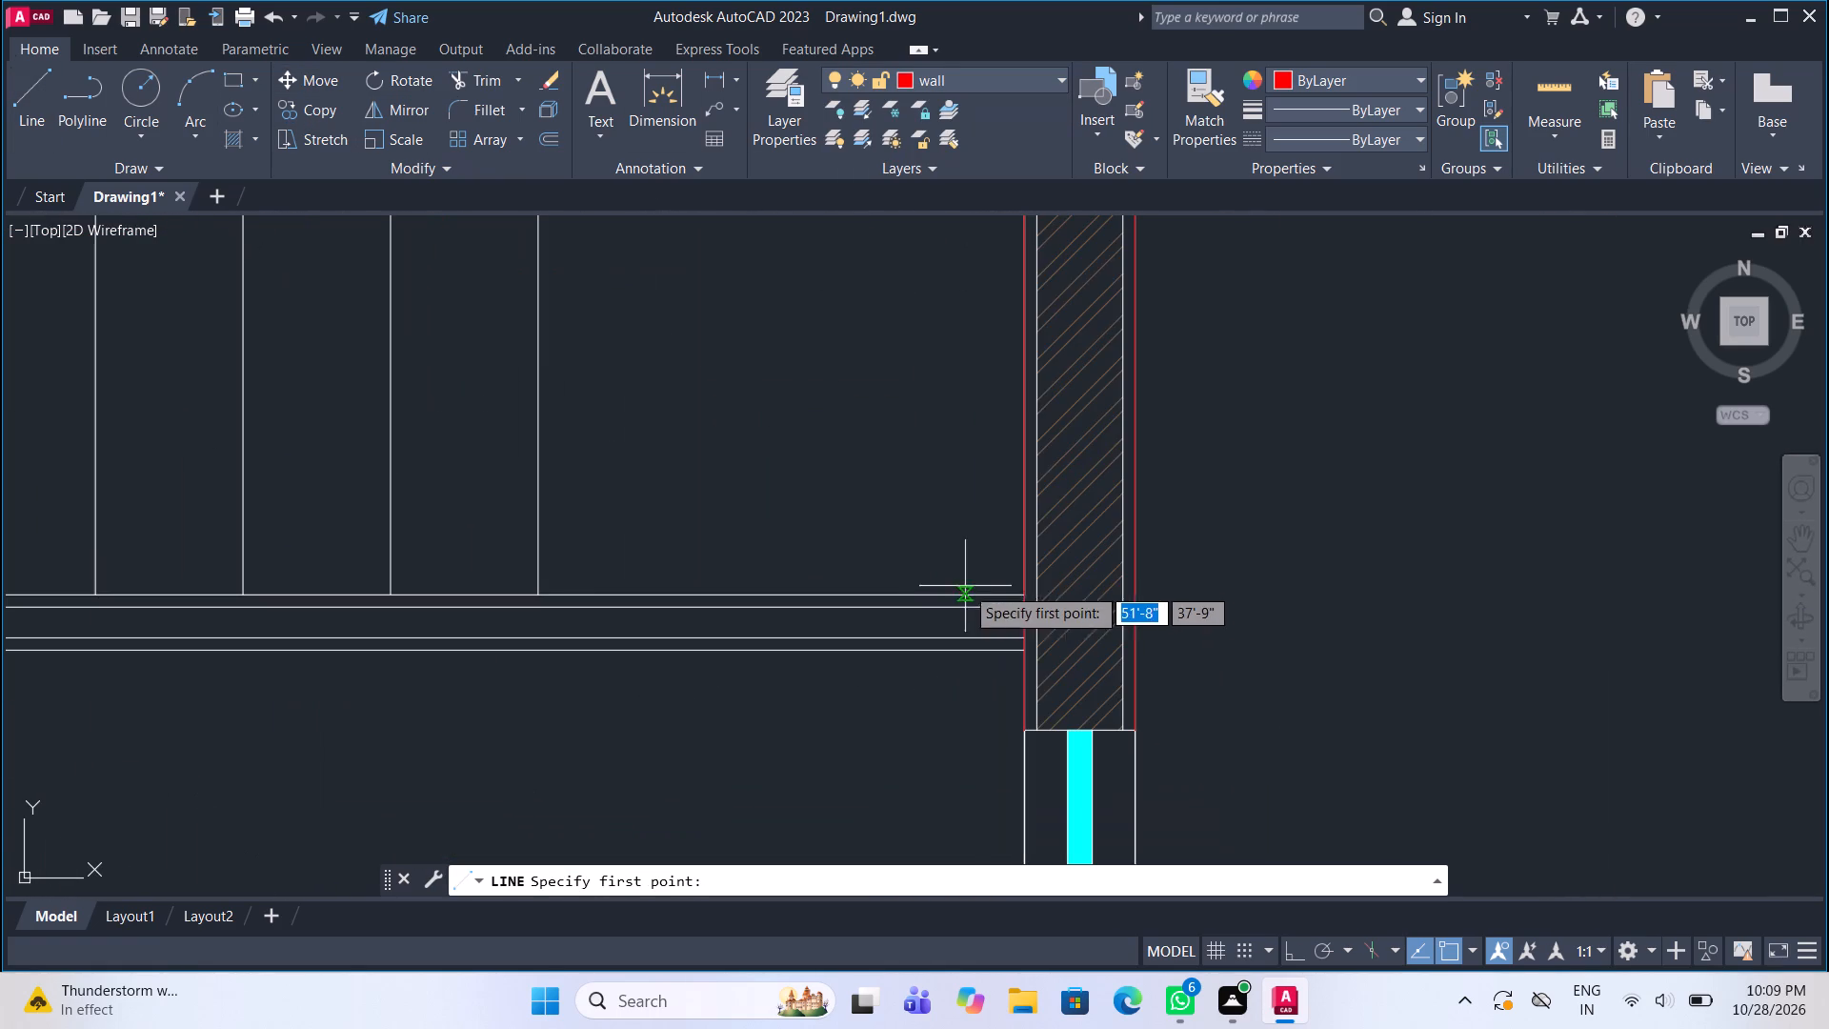
{"action": "left_click", "coordinate": [1017, 598]}
{"action": "scroll", "coordinate": [1017, 598], "scroll_direction": "down", "scroll_amount": 2}
{"action": "scroll", "coordinate": [372, 608], "scroll_direction": "up", "scroll_amount": 2}
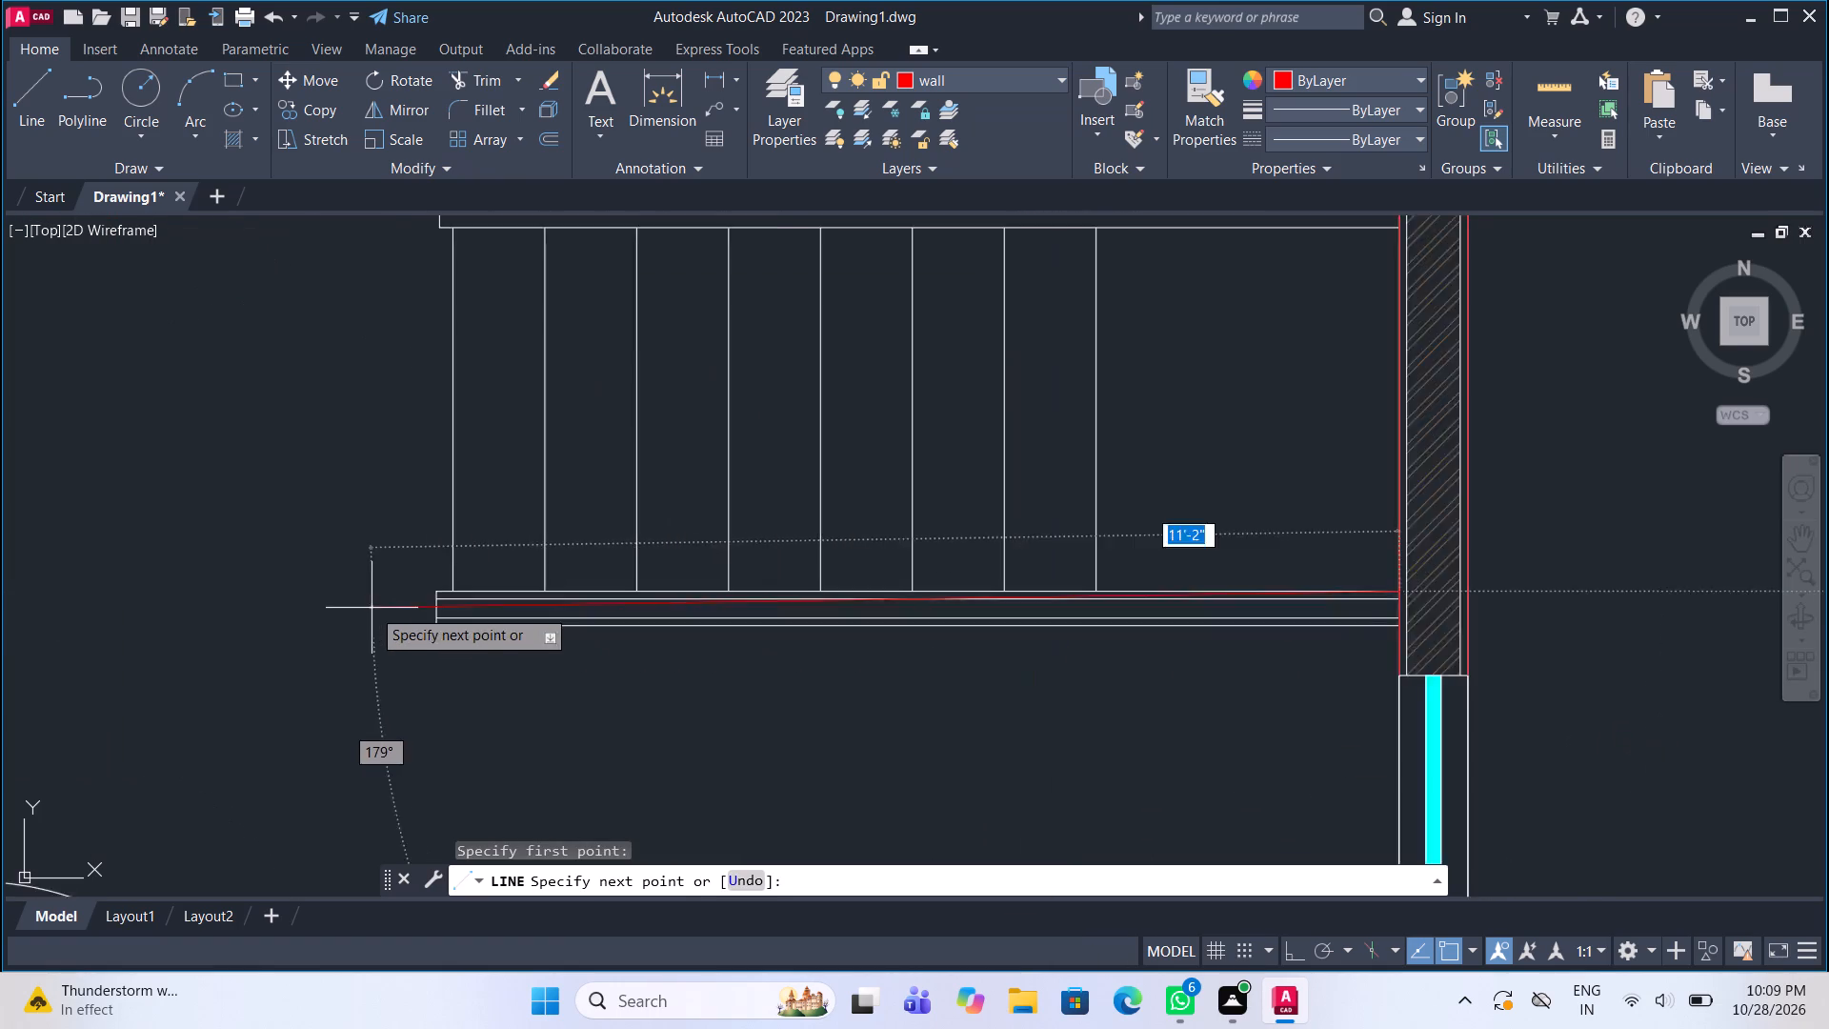
{"action": "left_click", "coordinate": [472, 578]}
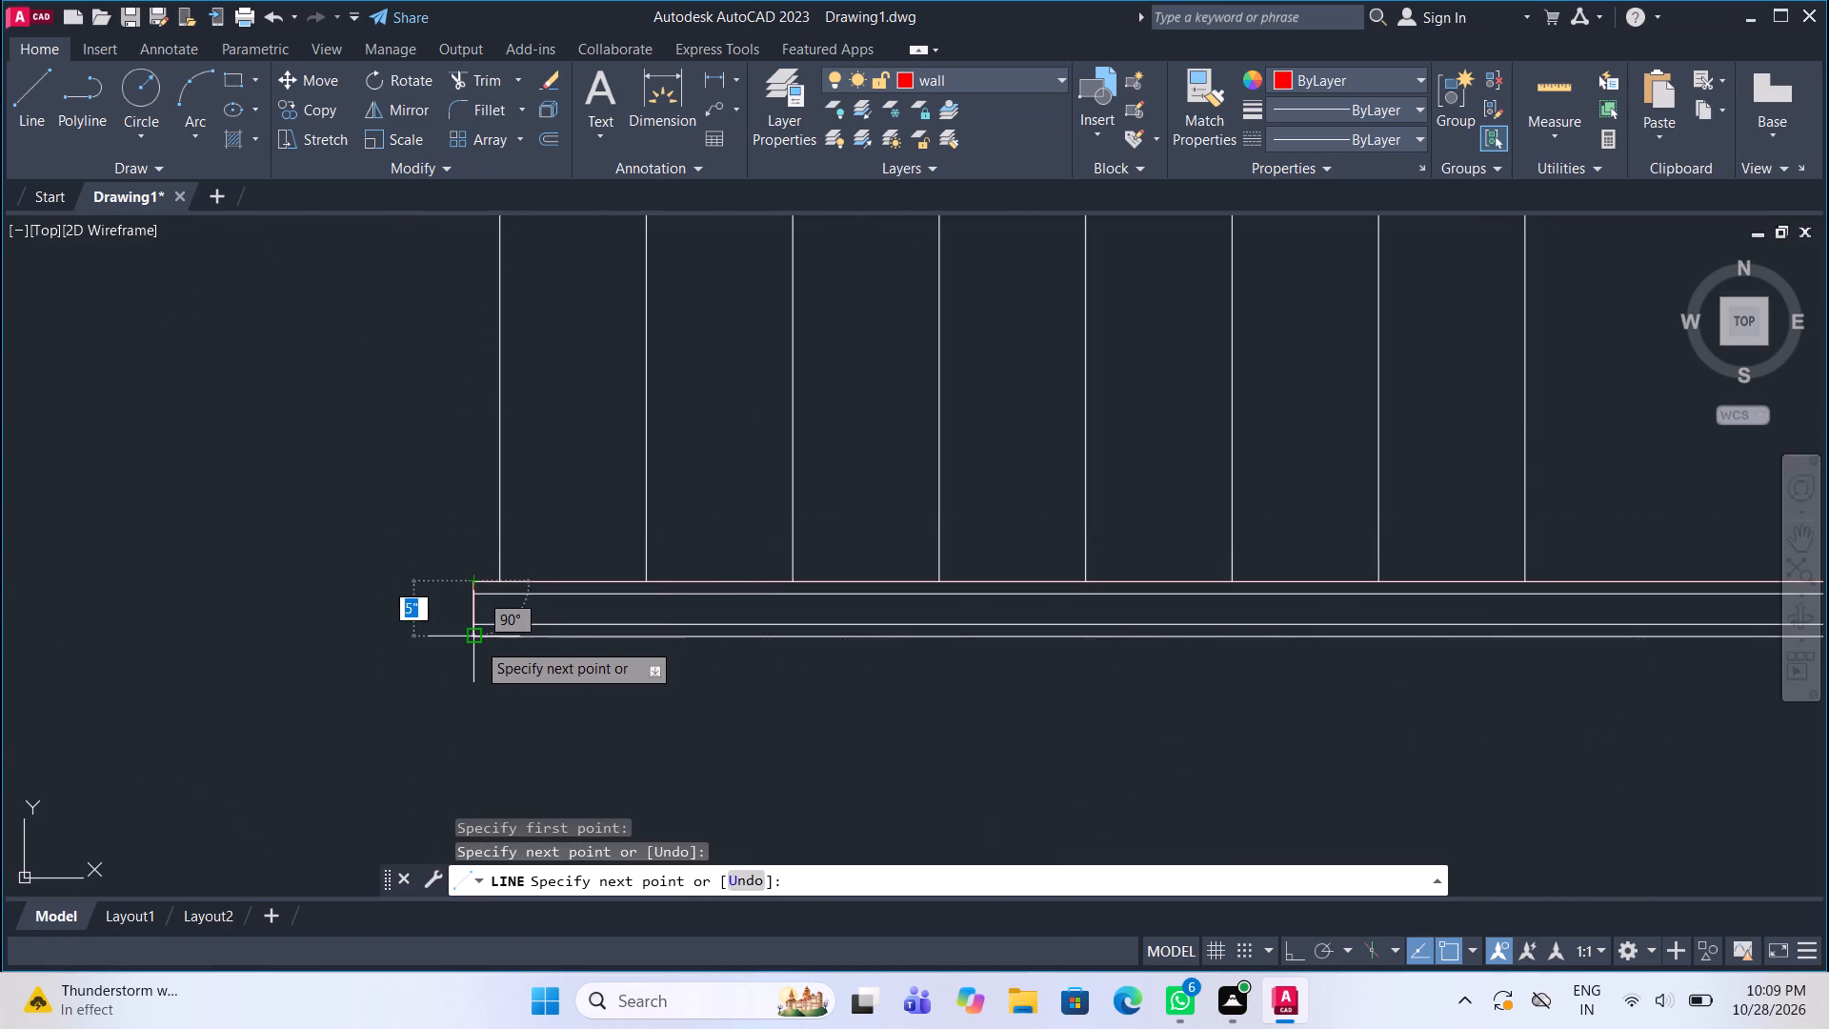
{"action": "left_click", "coordinate": [476, 641]}
{"action": "scroll", "coordinate": [485, 642], "scroll_direction": "down", "scroll_amount": 2}
{"action": "scroll", "coordinate": [1037, 639], "scroll_direction": "up", "scroll_amount": 3}
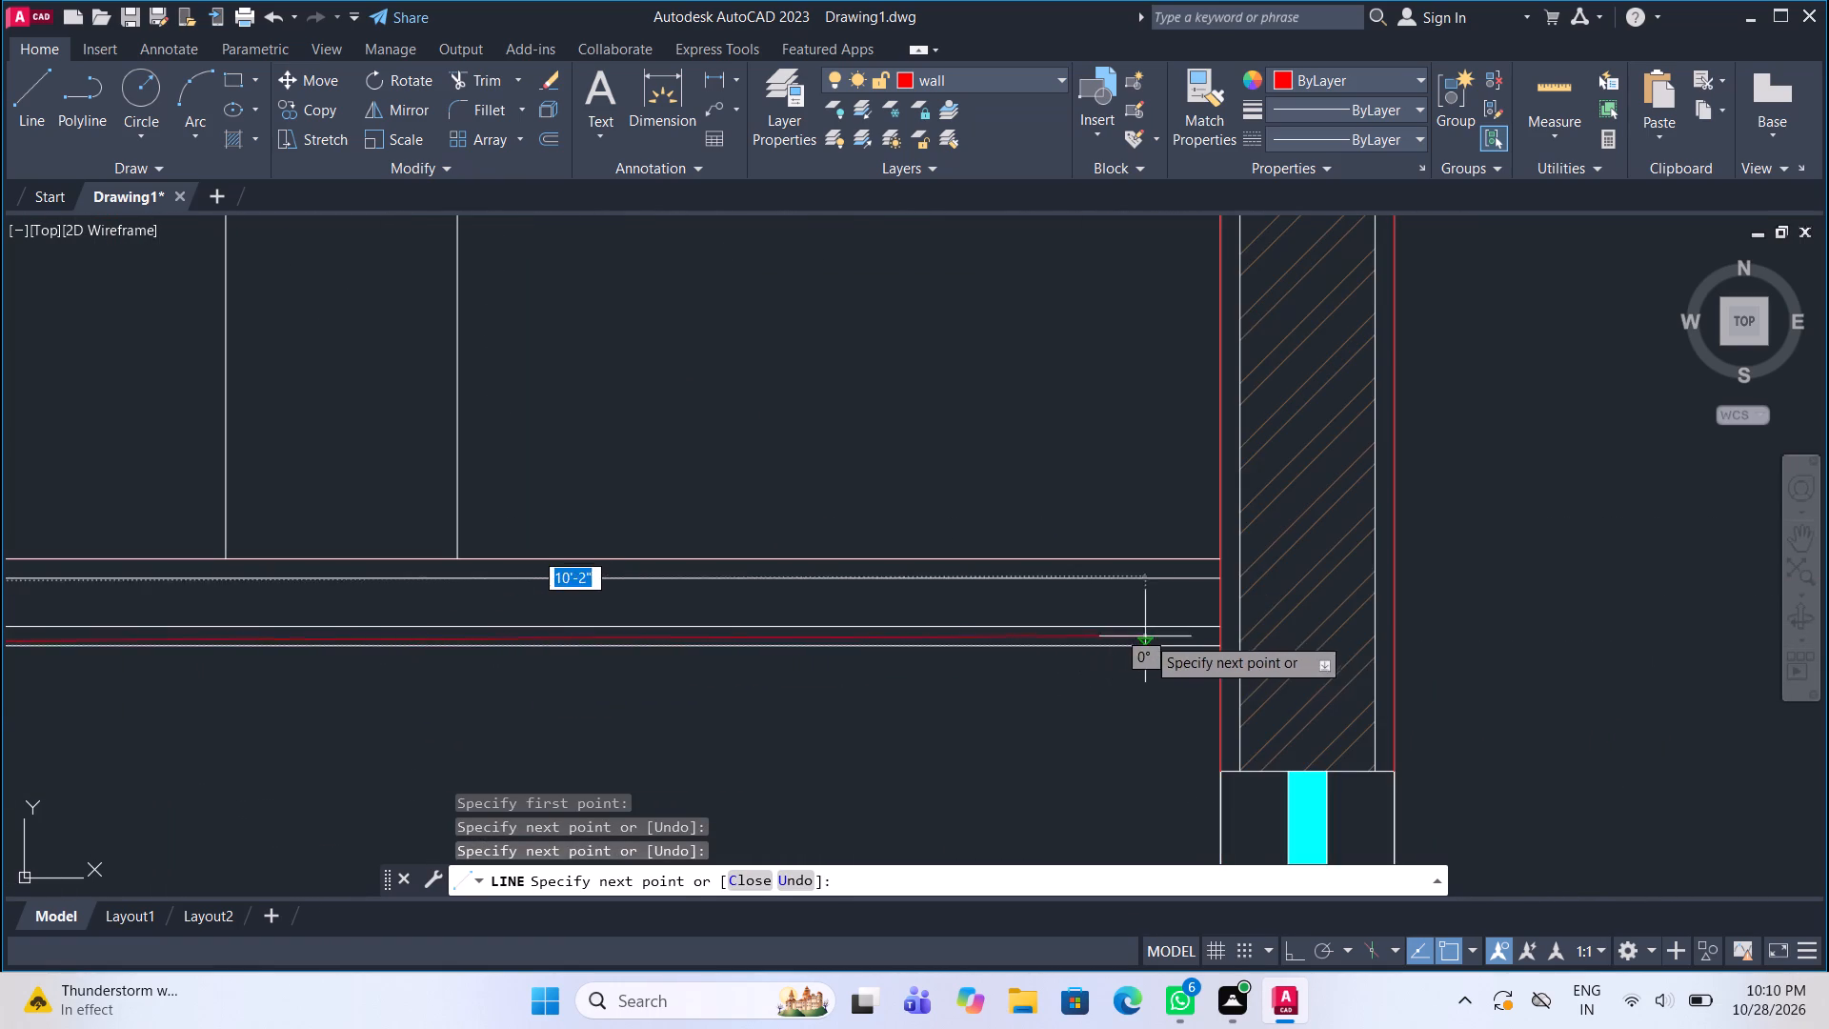
{"action": "left_click", "coordinate": [1220, 647]}
{"action": "key", "text": "Escape"}
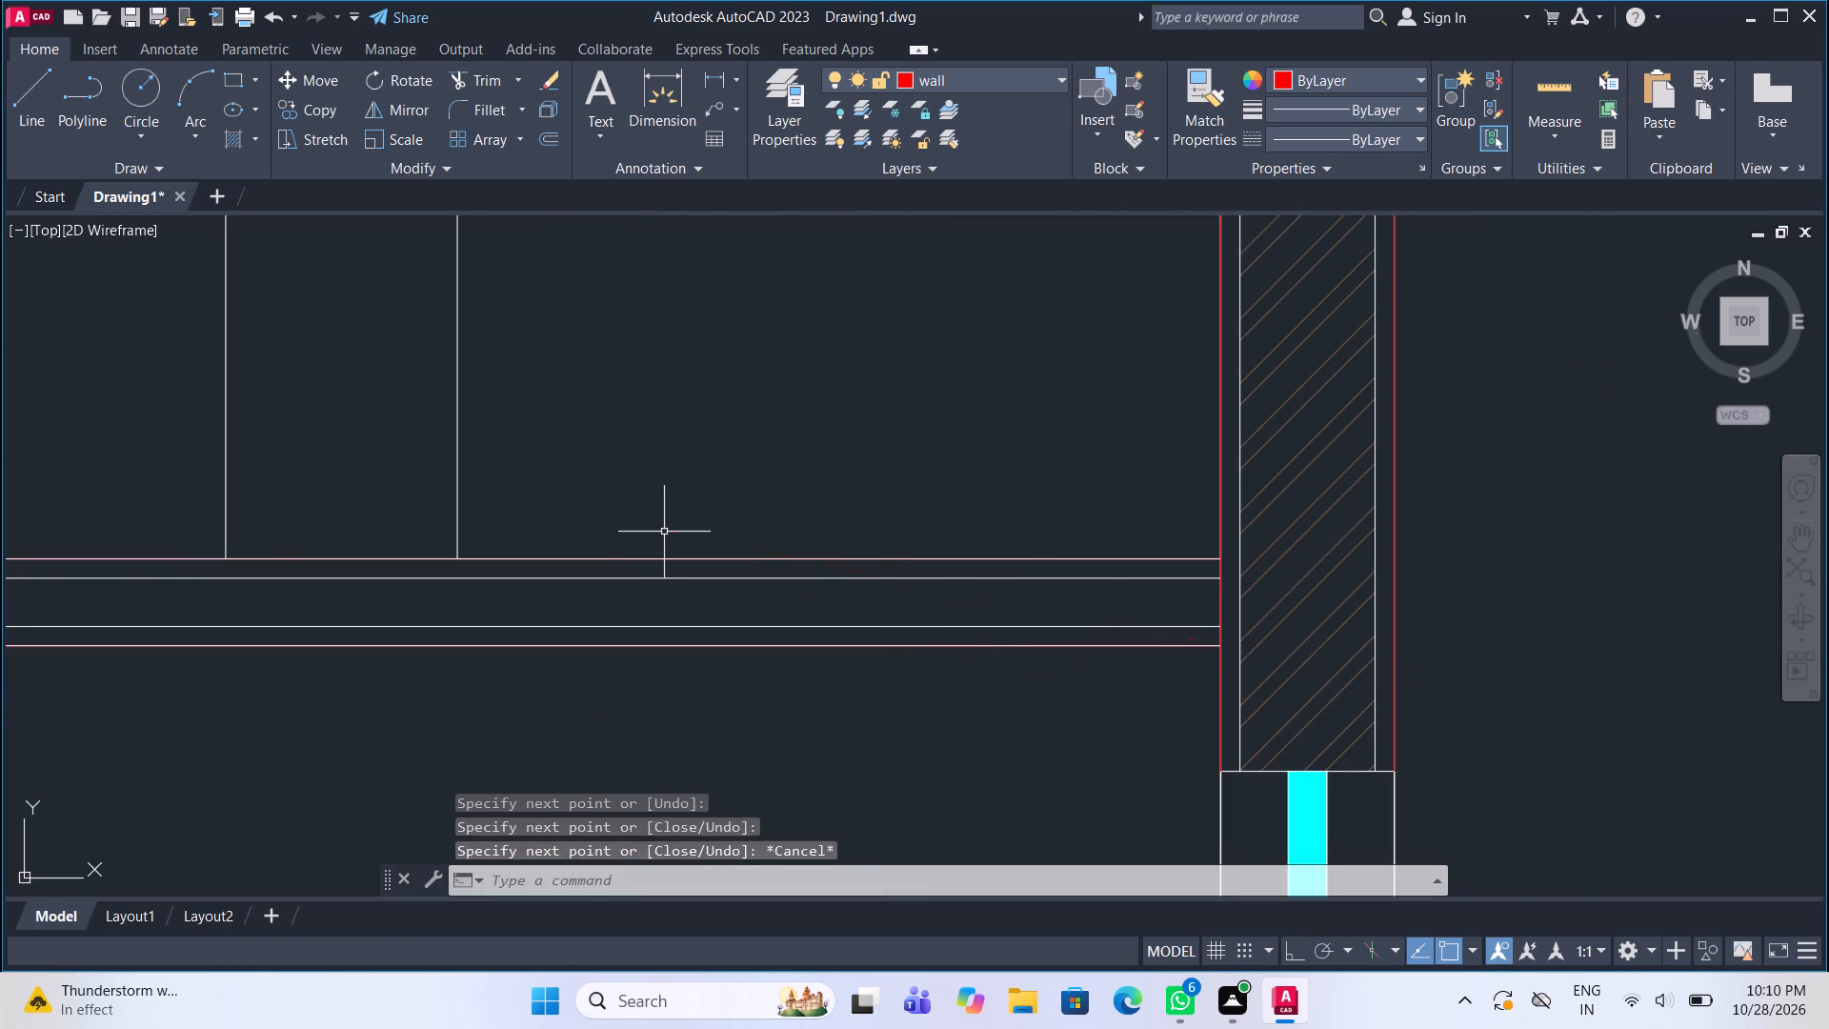
Trim away the traced wall-layer lines along the north edge, beside the stair treads, and the south edge of the southern stair strip.
{"action": "scroll", "coordinate": [662, 530], "scroll_direction": "down", "scroll_amount": 2}
{"action": "middle_click_drag", "start_coordinate": [662, 530], "coordinate": [776, 437]}
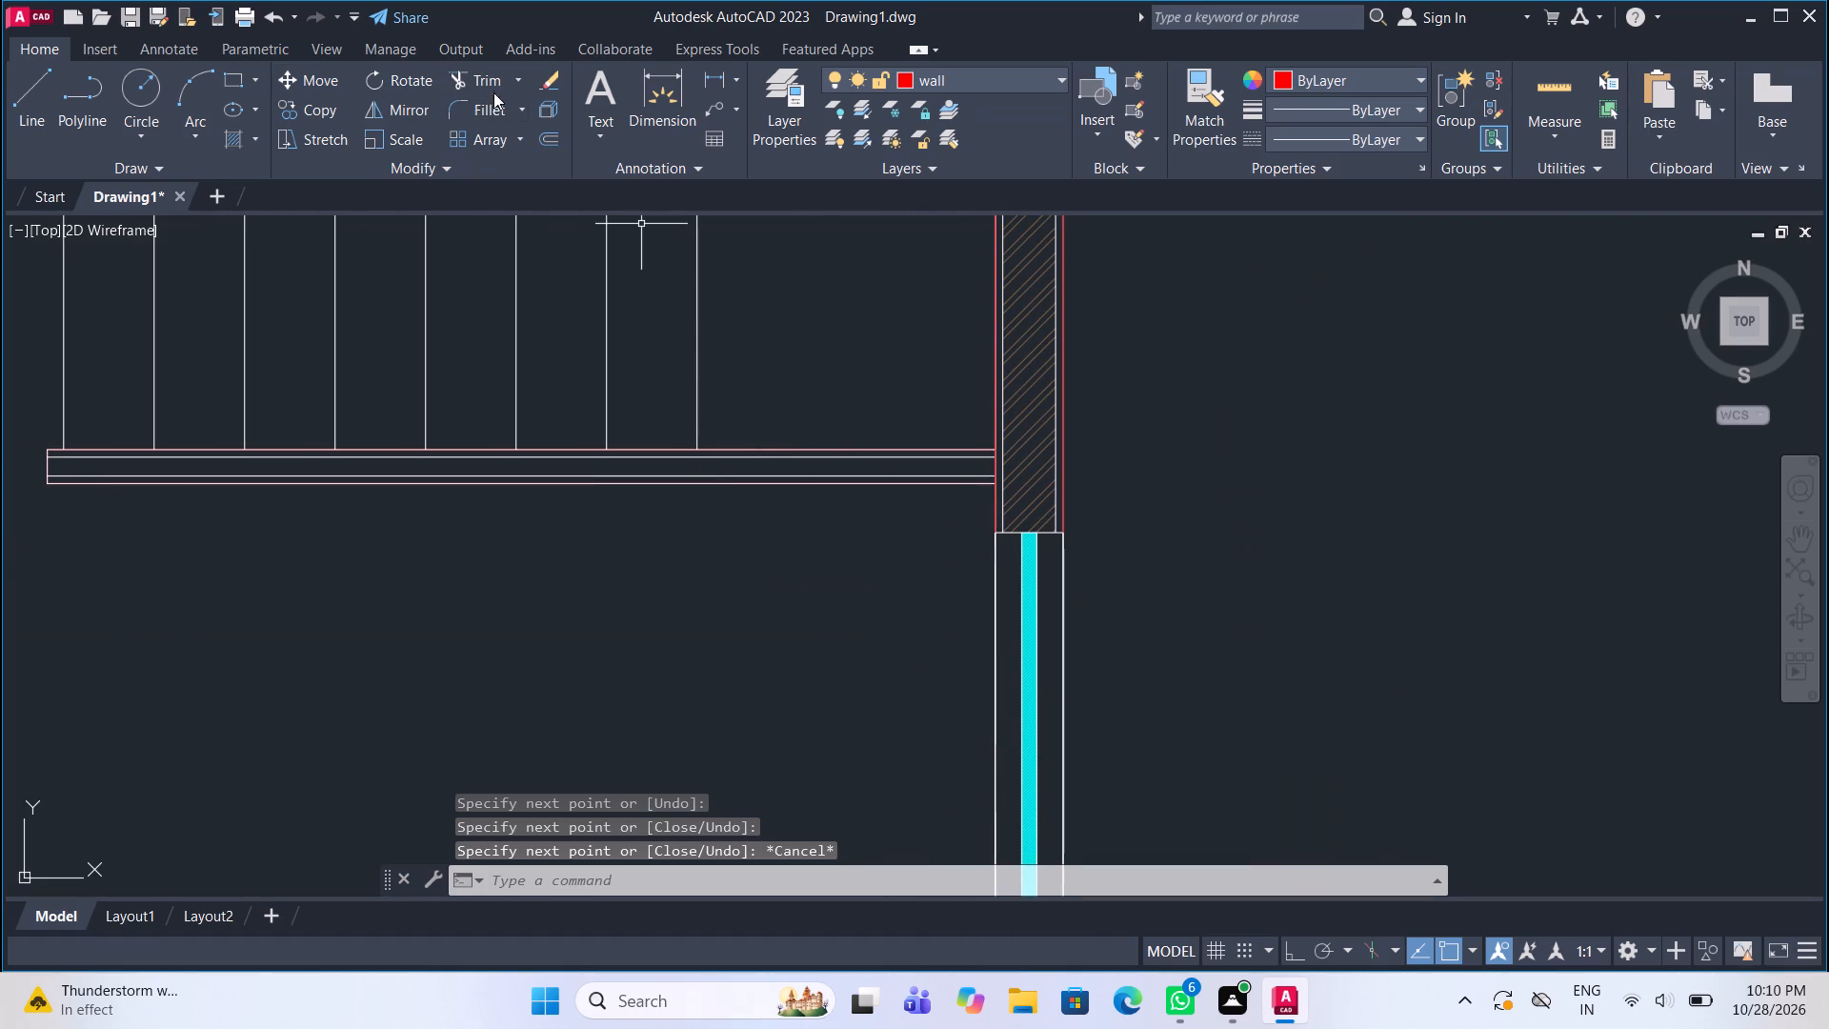
{"action": "left_click", "coordinate": [493, 86]}
{"action": "left_click", "coordinate": [673, 447]}
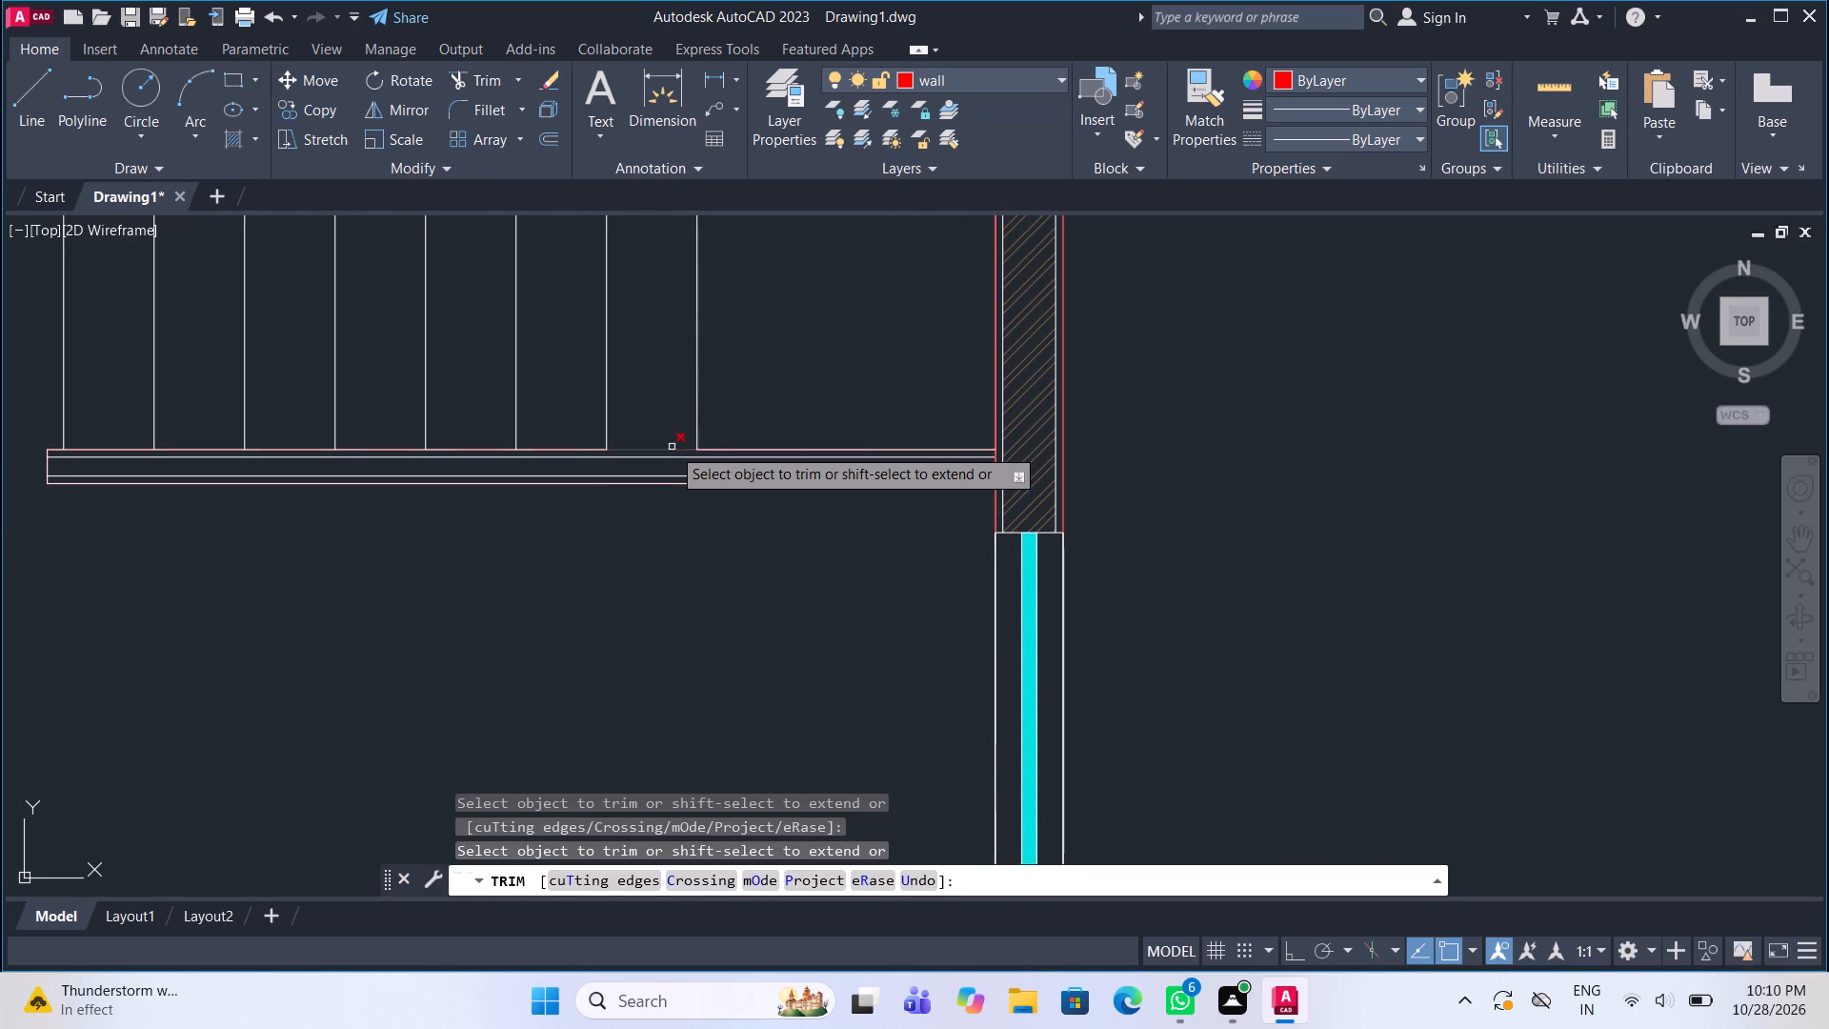
{"action": "left_click", "coordinate": [584, 449]}
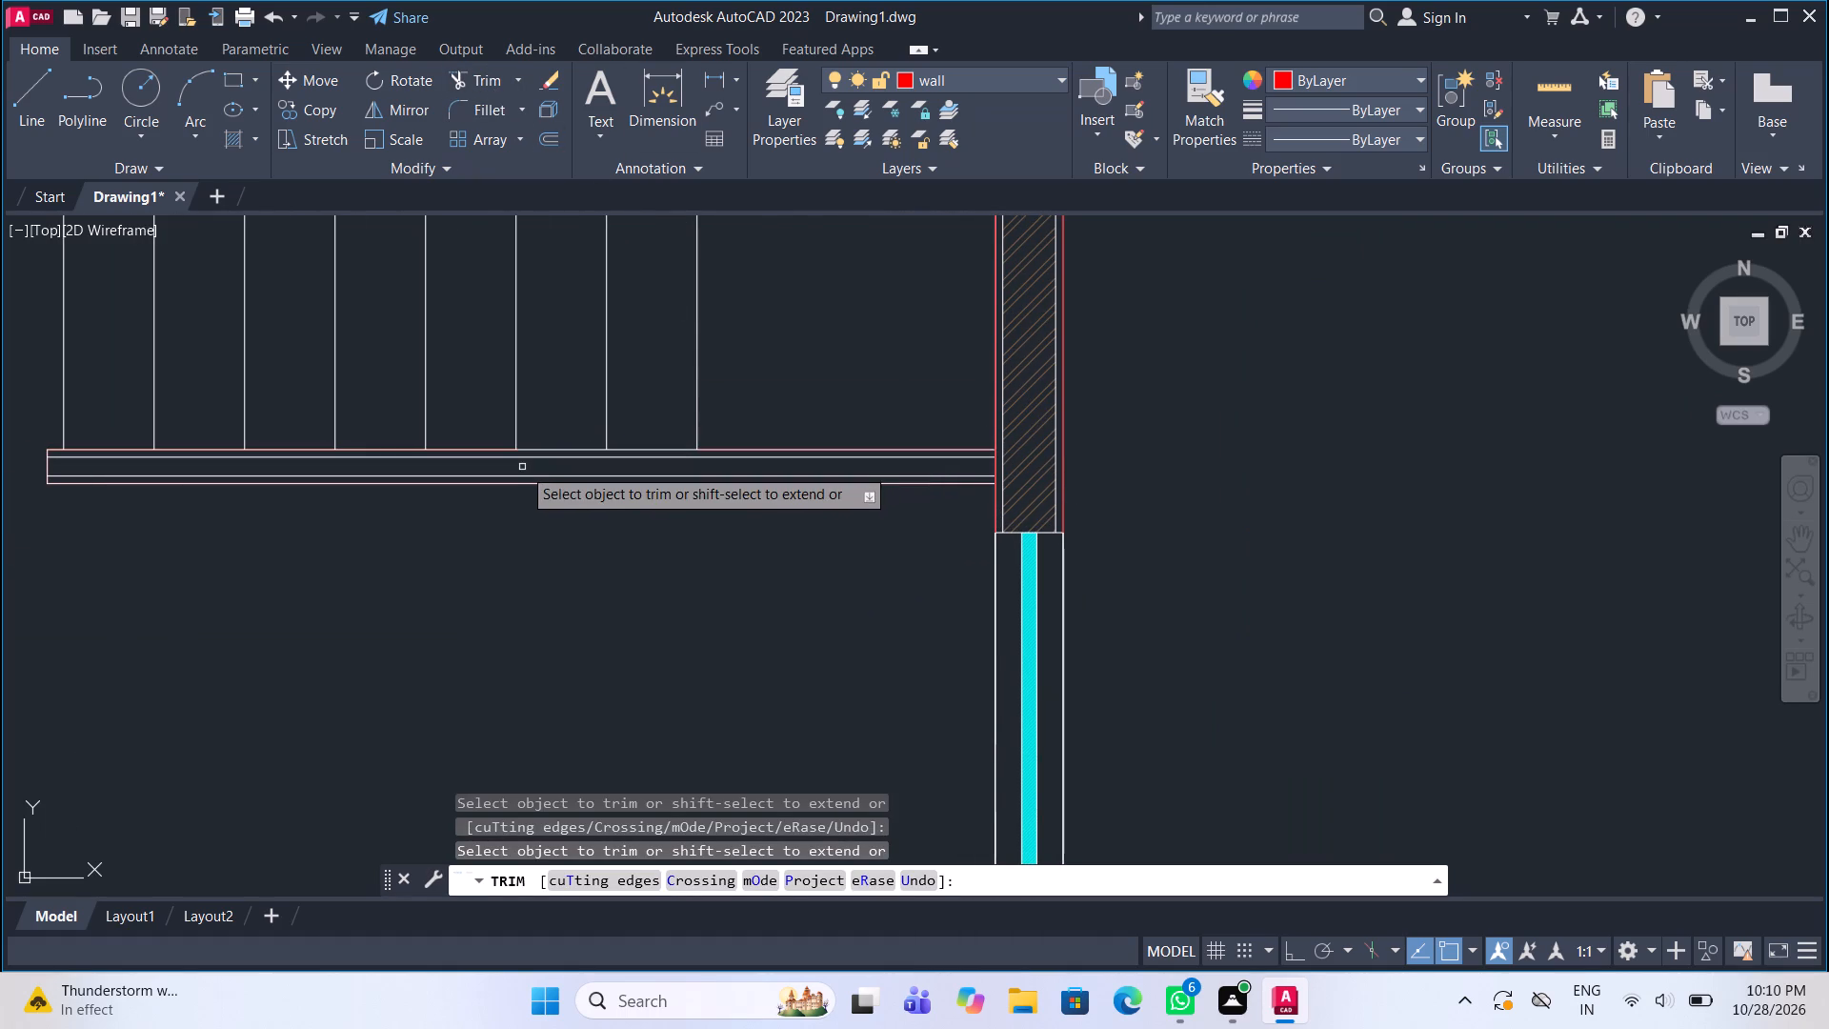
{"action": "left_click", "coordinate": [500, 449]}
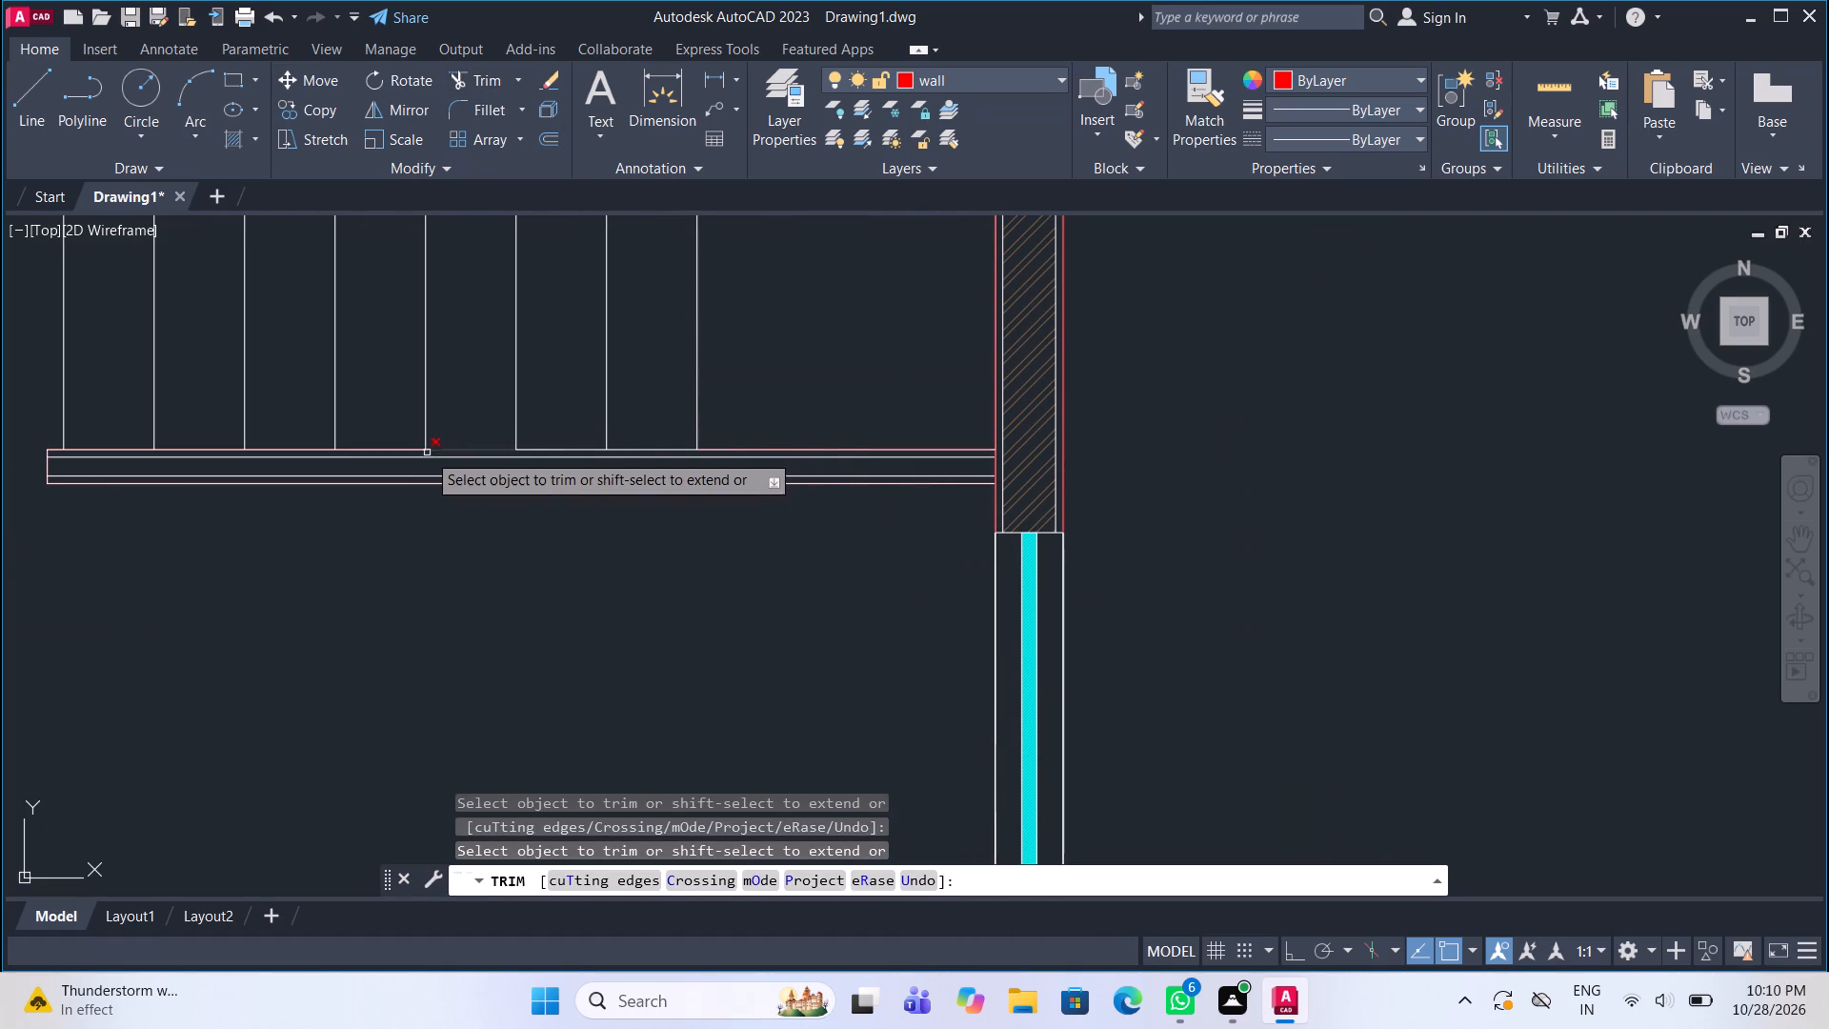
{"action": "left_click", "coordinate": [401, 447]}
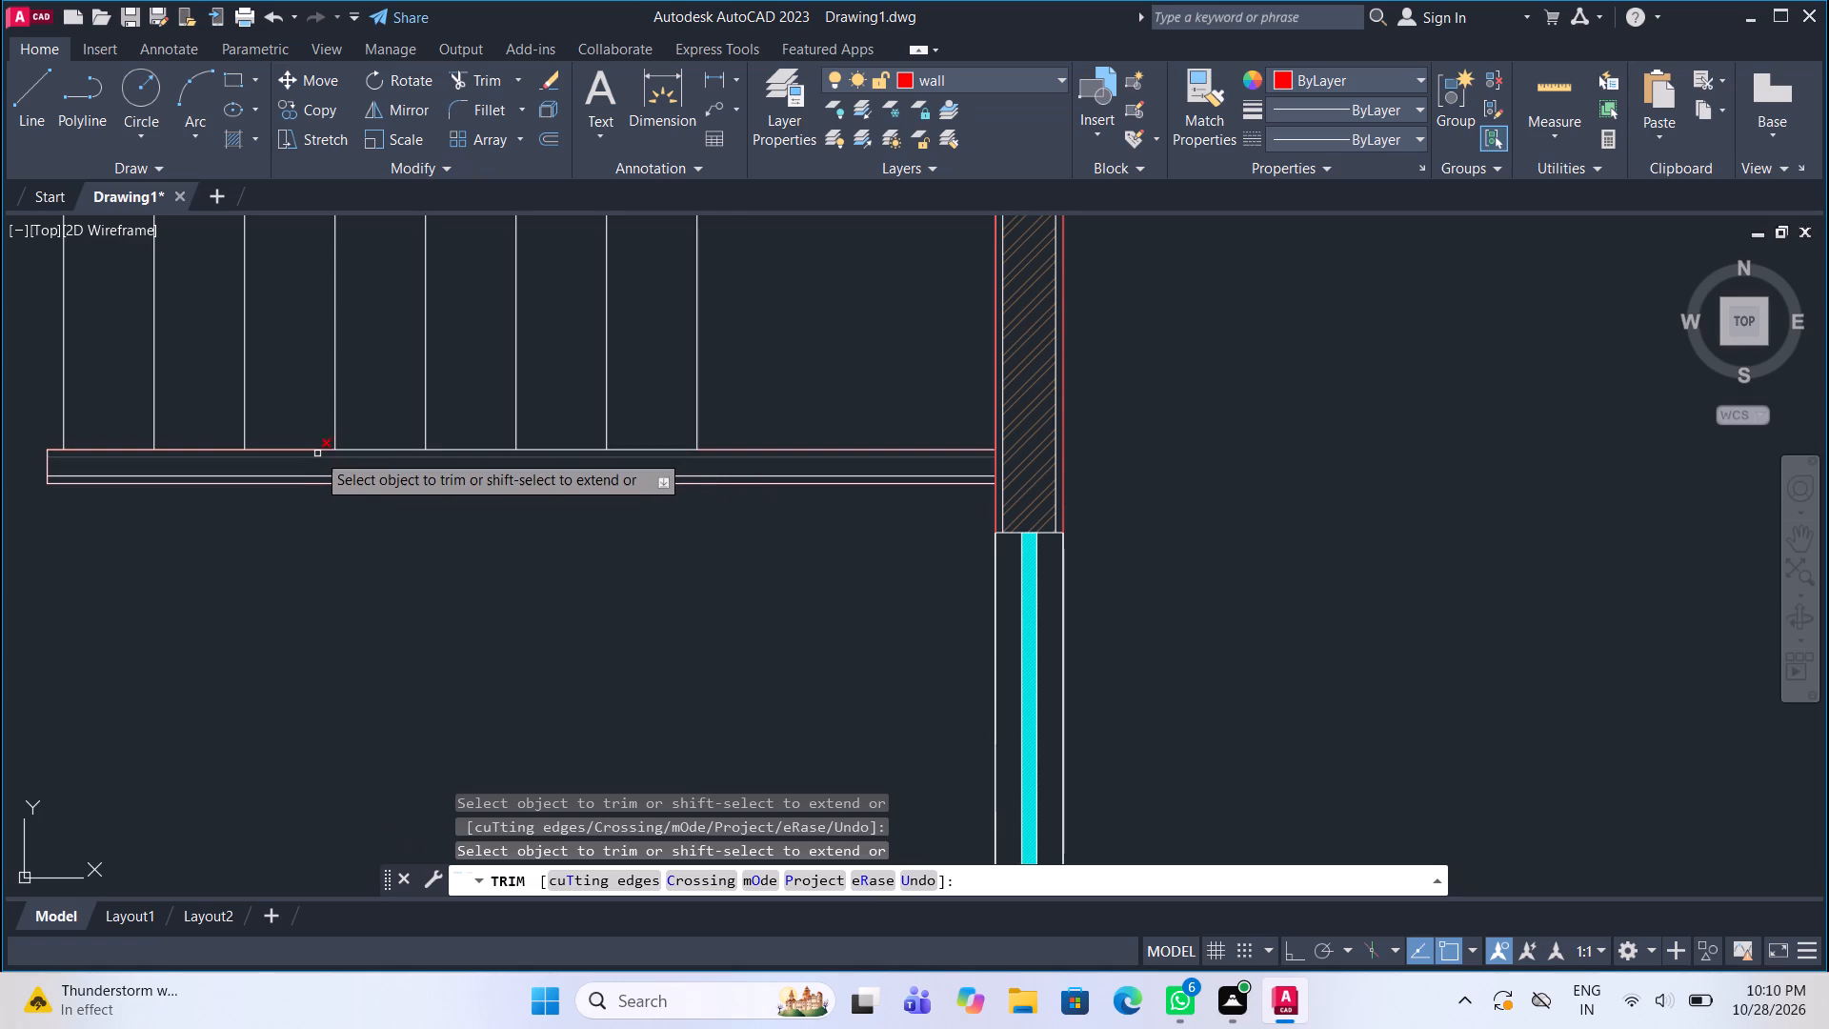
{"action": "left_click", "coordinate": [315, 451]}
{"action": "scroll", "coordinate": [557, 455], "scroll_direction": "down", "scroll_amount": 2}
{"action": "scroll", "coordinate": [386, 442], "scroll_direction": "up", "scroll_amount": 3}
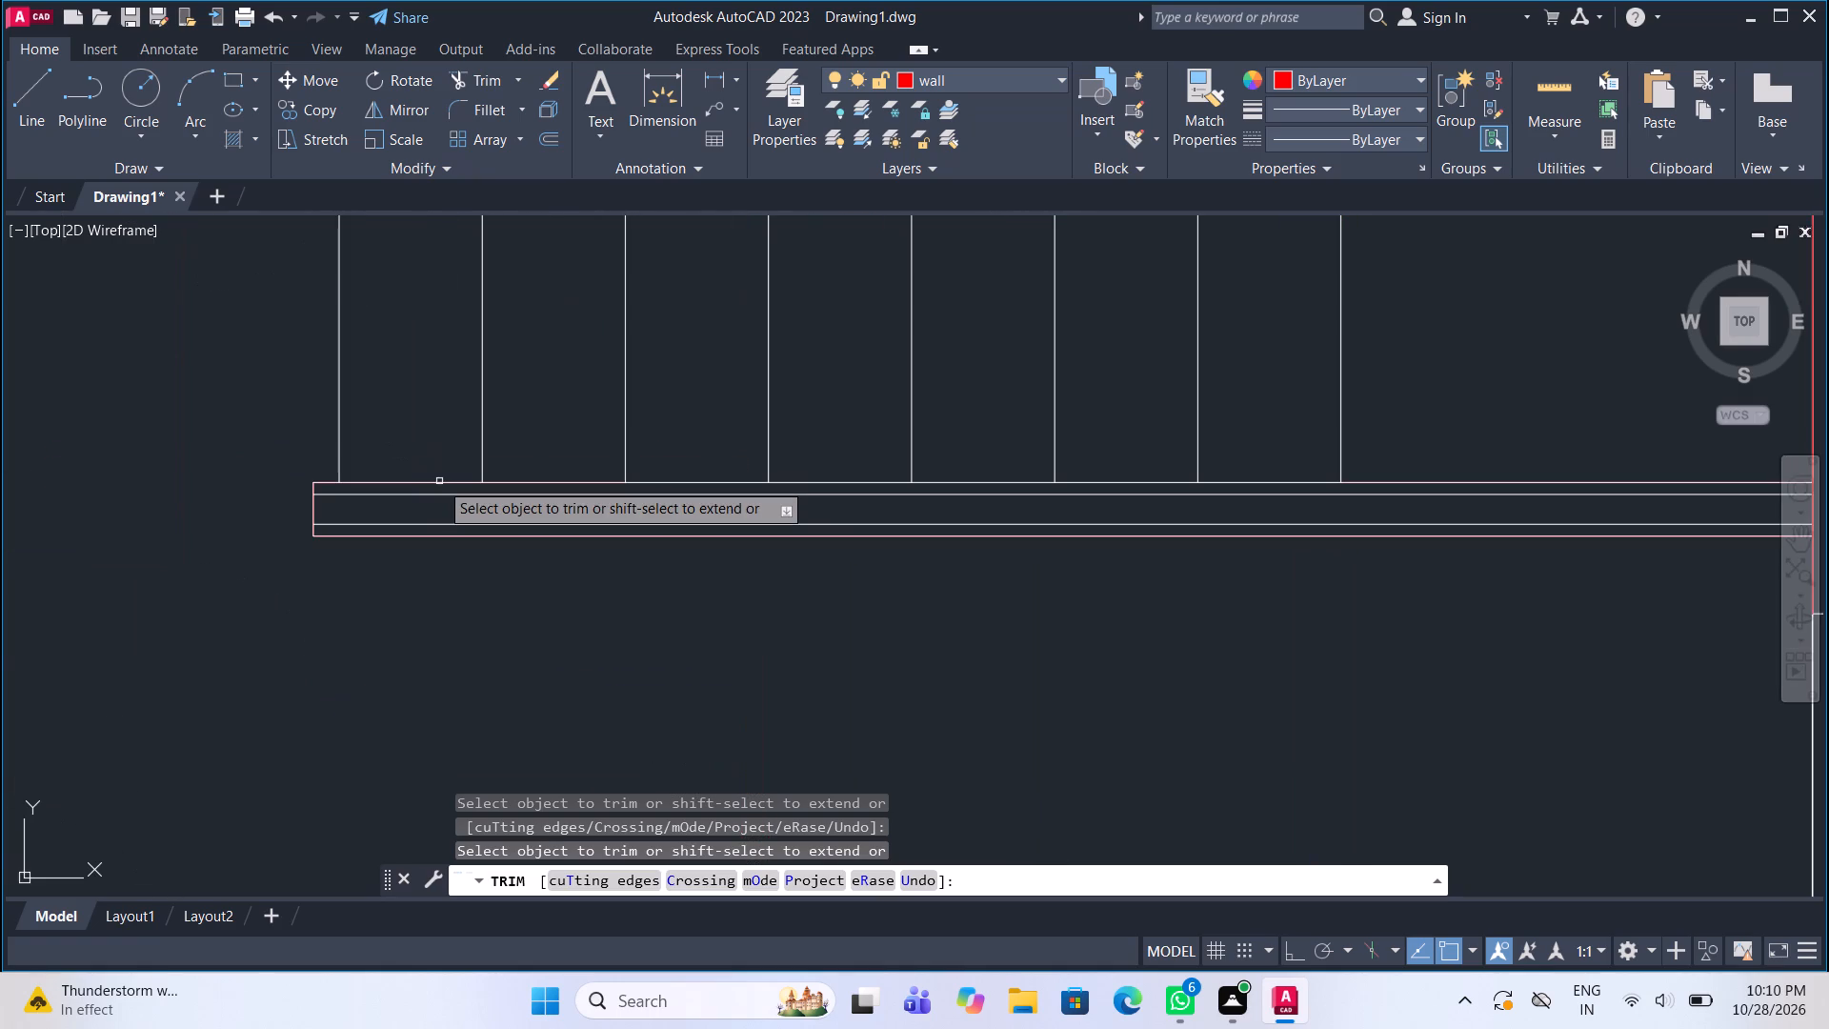
{"action": "left_click", "coordinate": [435, 481]}
{"action": "left_click", "coordinate": [516, 483]}
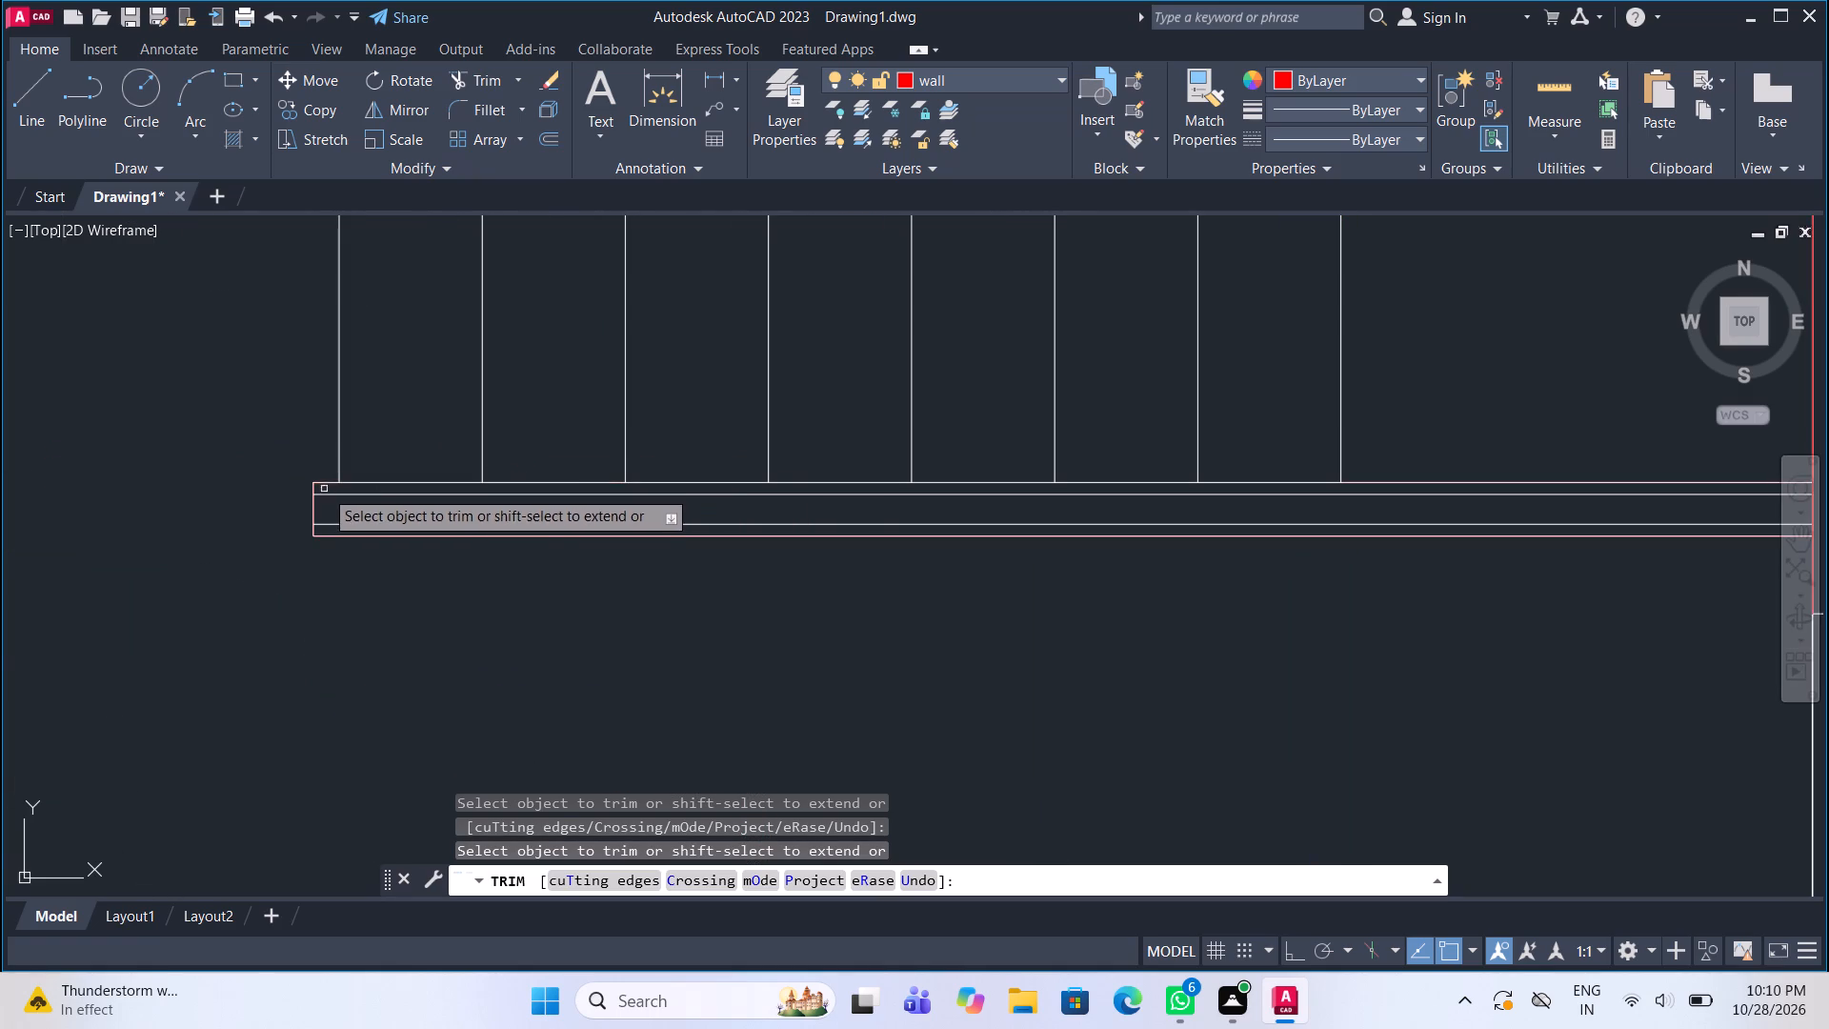
{"action": "left_click", "coordinate": [322, 479]}
{"action": "scroll", "coordinate": [336, 462], "scroll_direction": "down", "scroll_amount": 3}
{"action": "scroll", "coordinate": [705, 510], "scroll_direction": "up", "scroll_amount": 2}
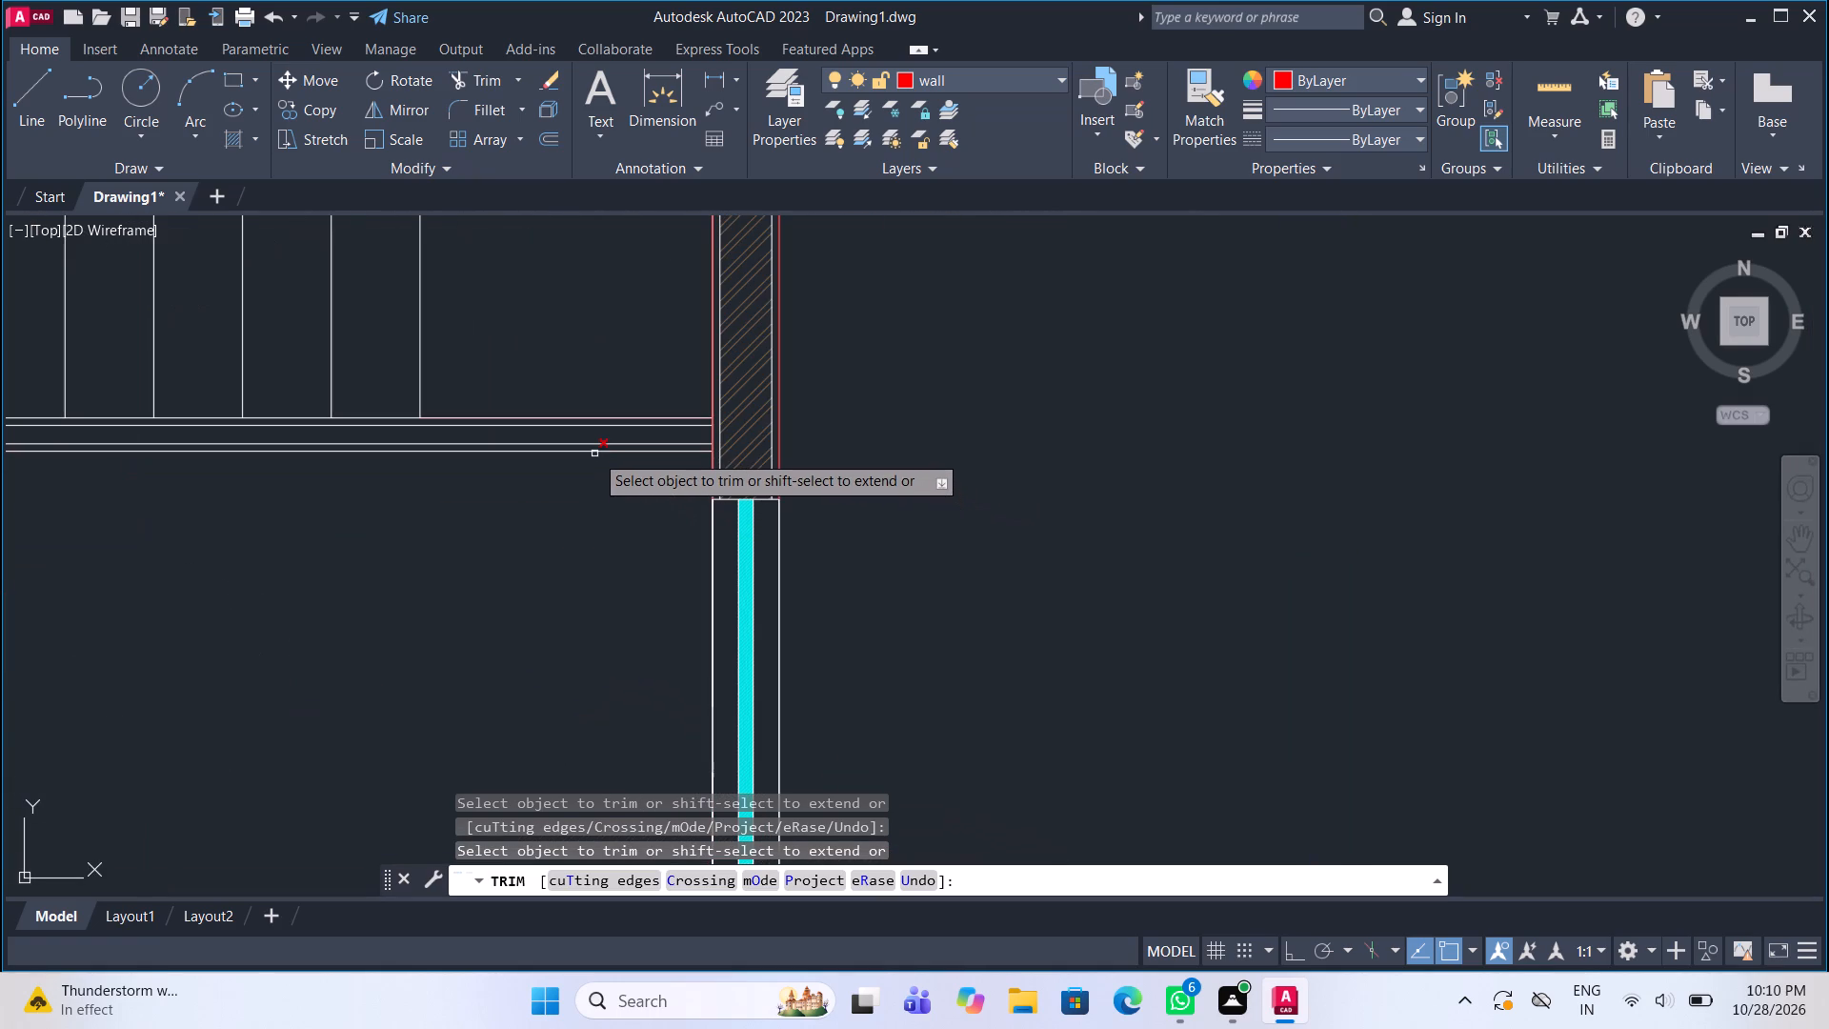
{"action": "left_click", "coordinate": [593, 454]}
{"action": "scroll", "coordinate": [588, 489], "scroll_direction": "down", "scroll_amount": 1}
{"action": "middle_click_drag", "start_coordinate": [590, 490], "coordinate": [773, 491]}
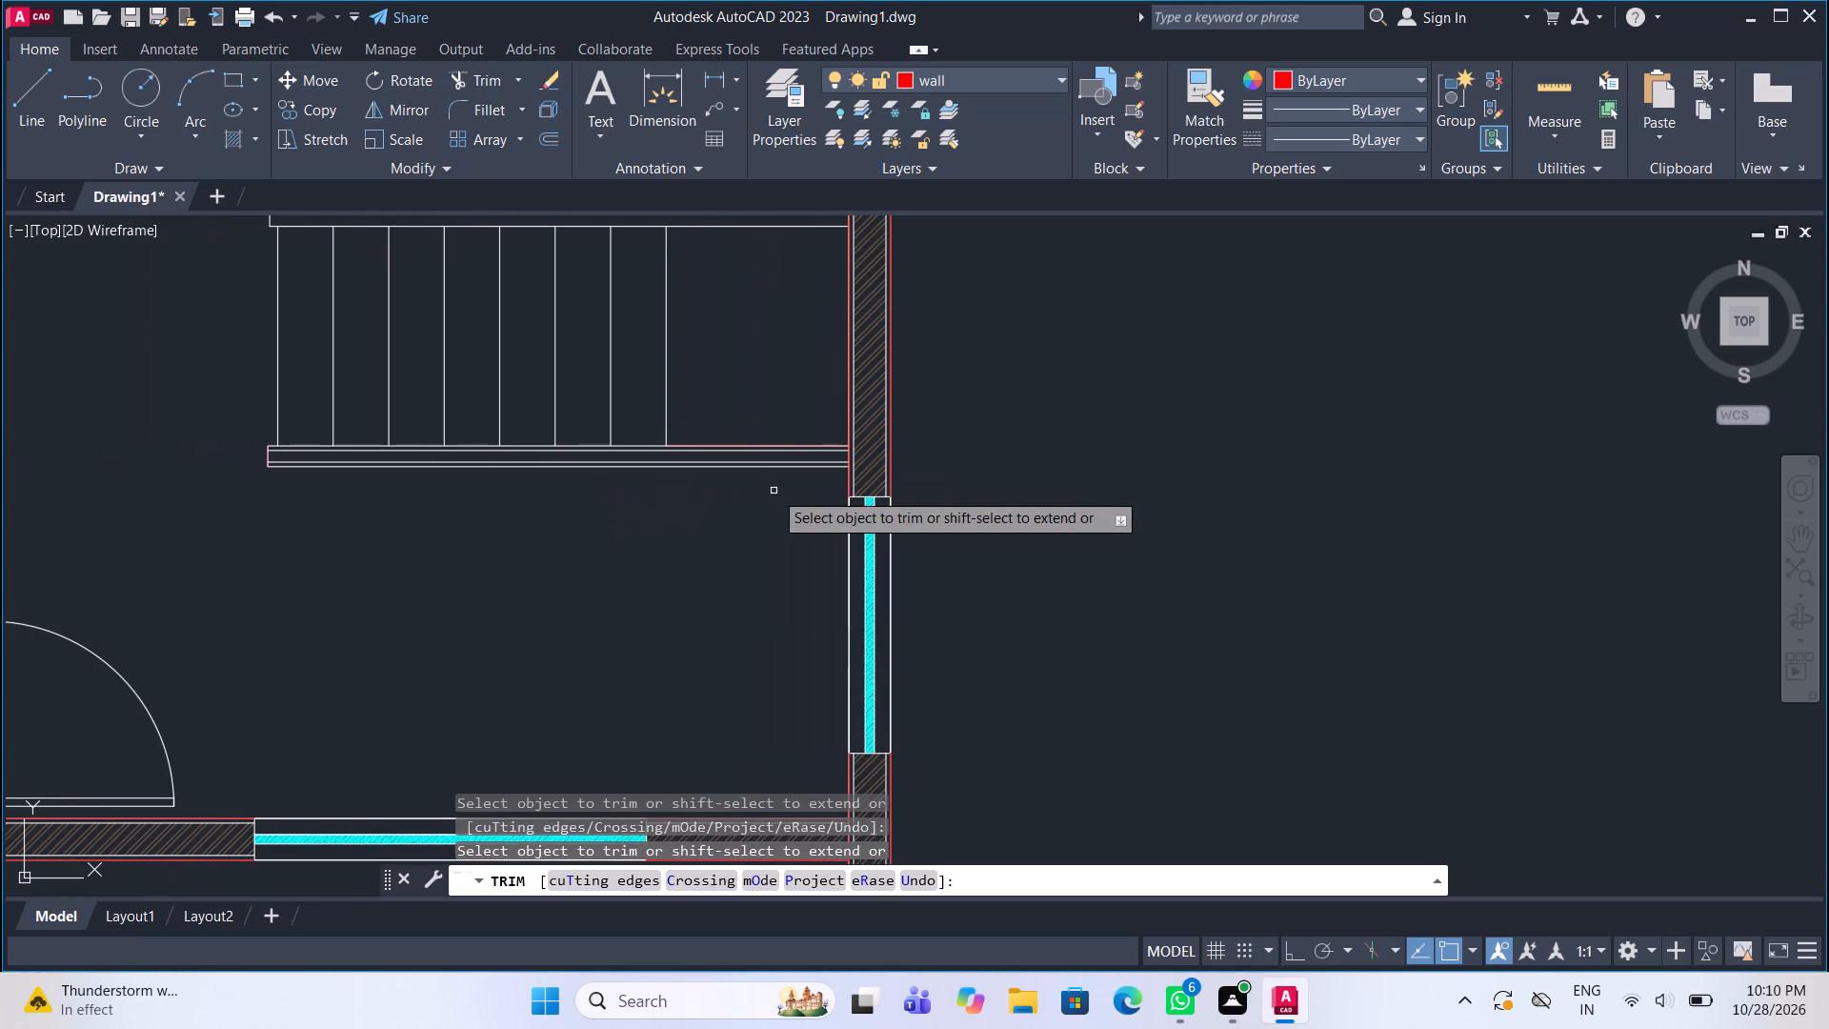
{"action": "key", "text": "Escape"}
{"action": "scroll", "coordinate": [761, 498], "scroll_direction": "down", "scroll_amount": 3}
{"action": "scroll", "coordinate": [660, 481], "scroll_direction": "up", "scroll_amount": 3}
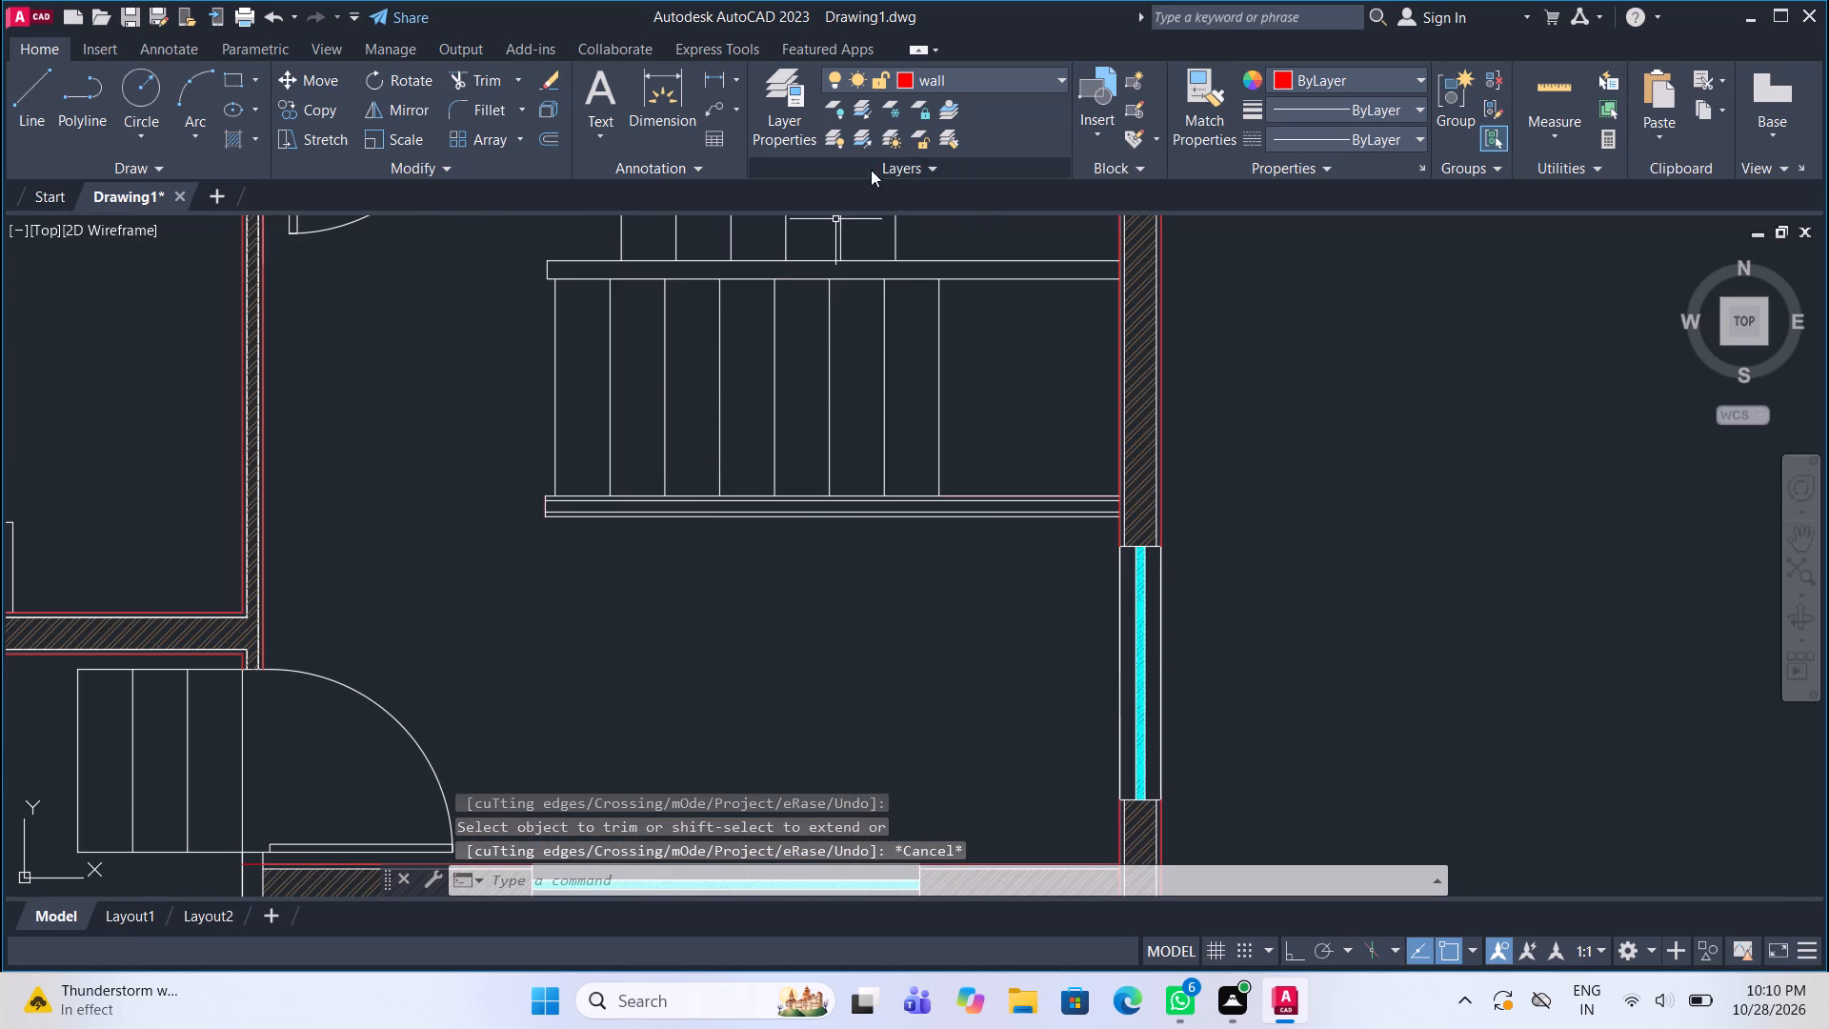
Draw a rectangle on the wall layer around the staircase's southern strip, from its southwest corner to the east wall.
{"action": "left_click", "coordinate": [234, 85]}
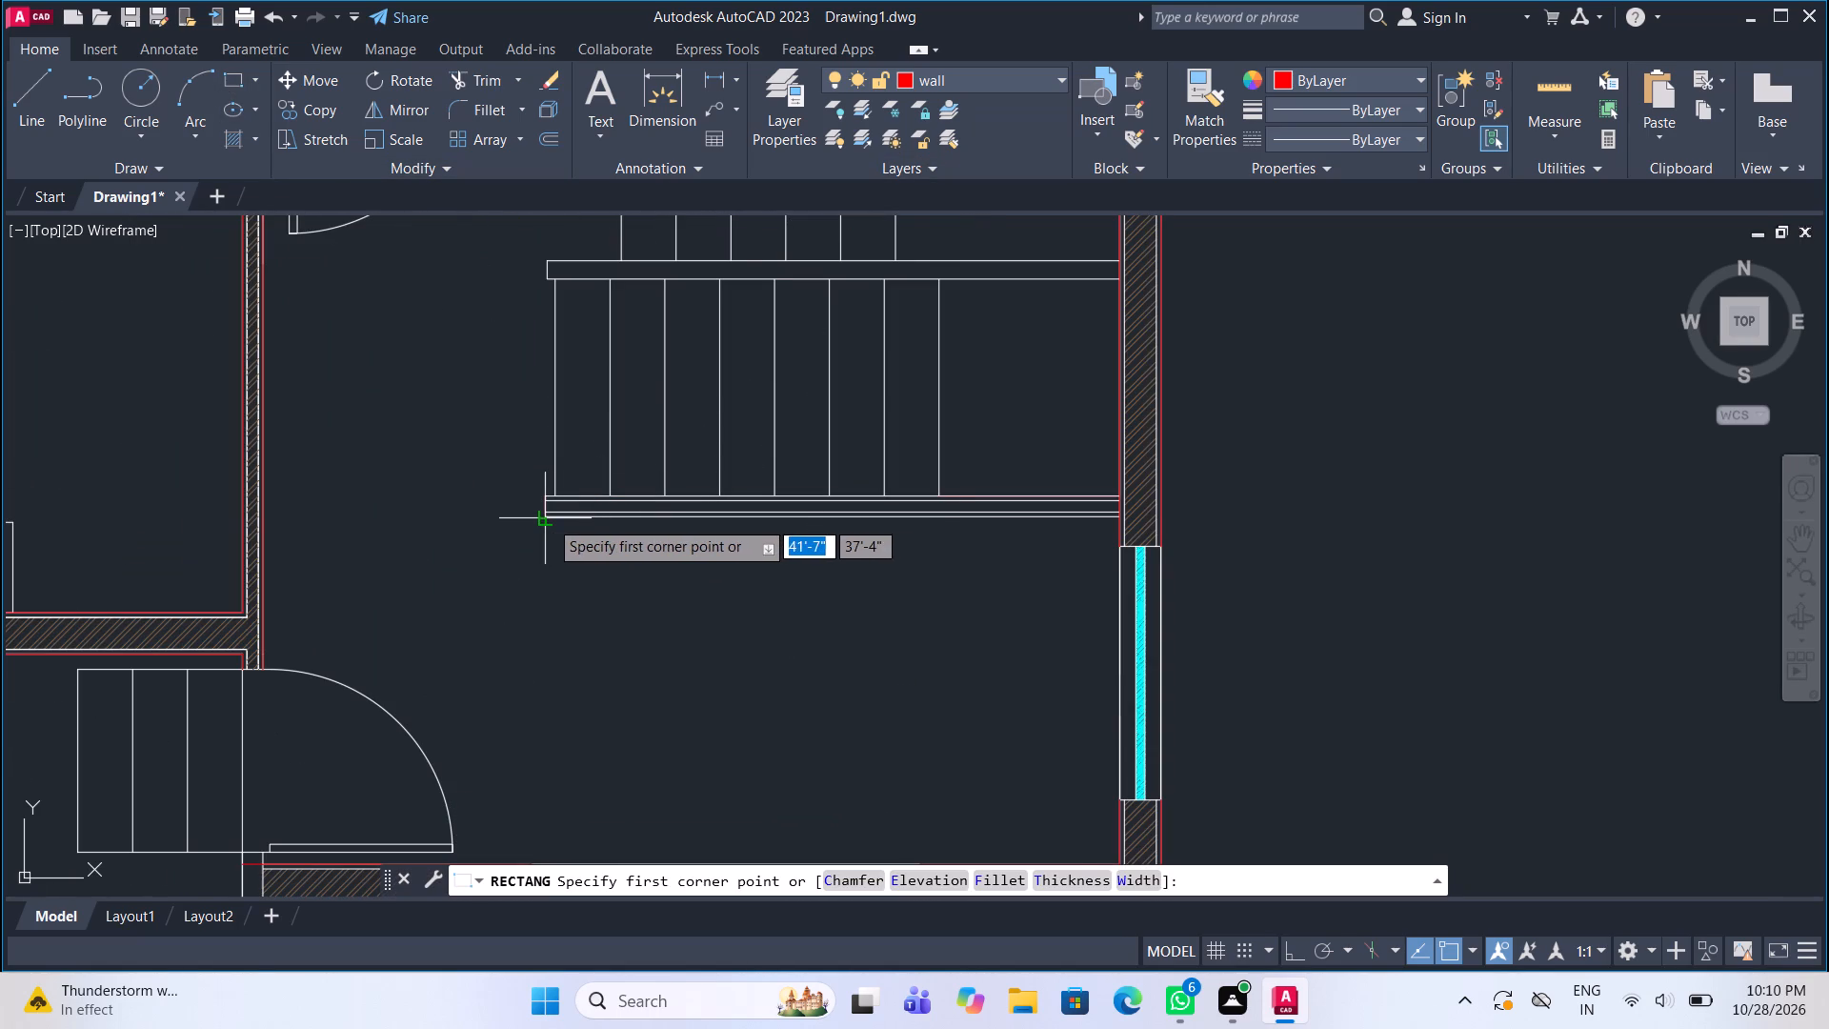
{"action": "left_click", "coordinate": [547, 519]}
{"action": "left_click", "coordinate": [1123, 494]}
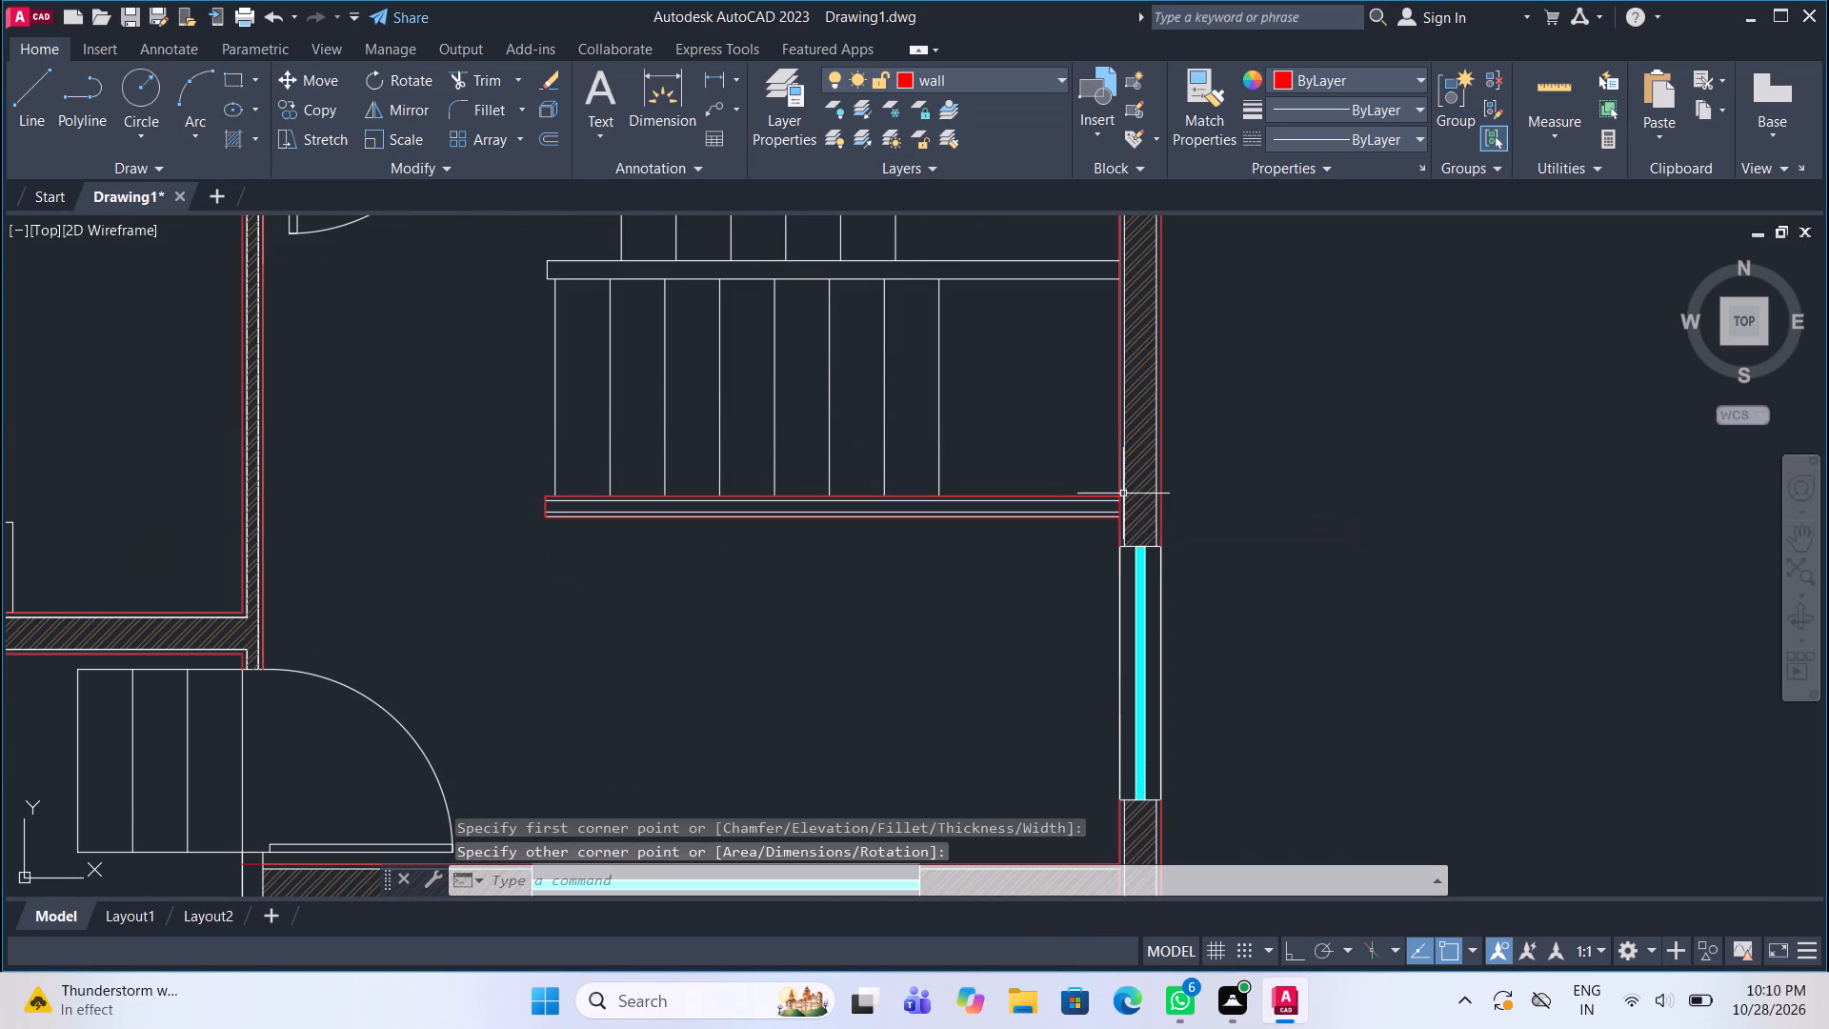
{"action": "key", "text": "Escape"}
Make hat the current layer and hatch the inner band of the staircase's southern strip.
{"action": "middle_click_drag", "start_coordinate": [725, 555], "coordinate": [694, 555]}
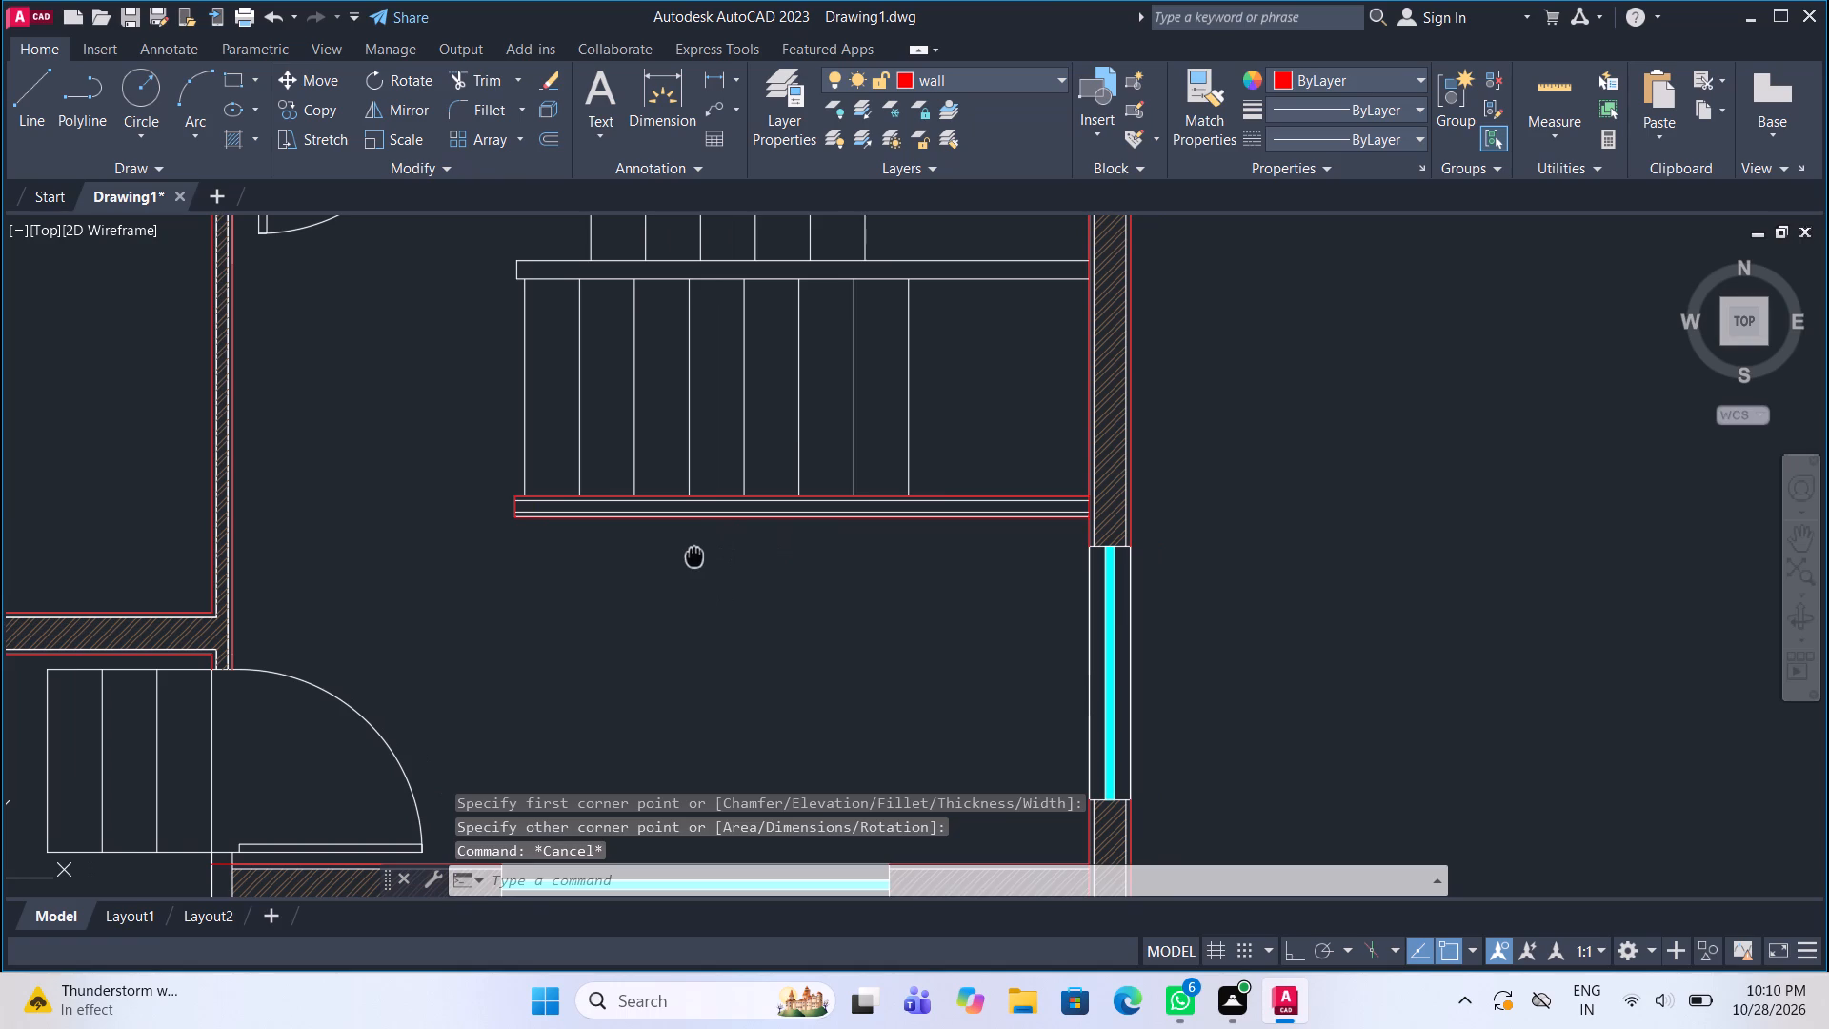
{"action": "left_click", "coordinate": [1001, 84]}
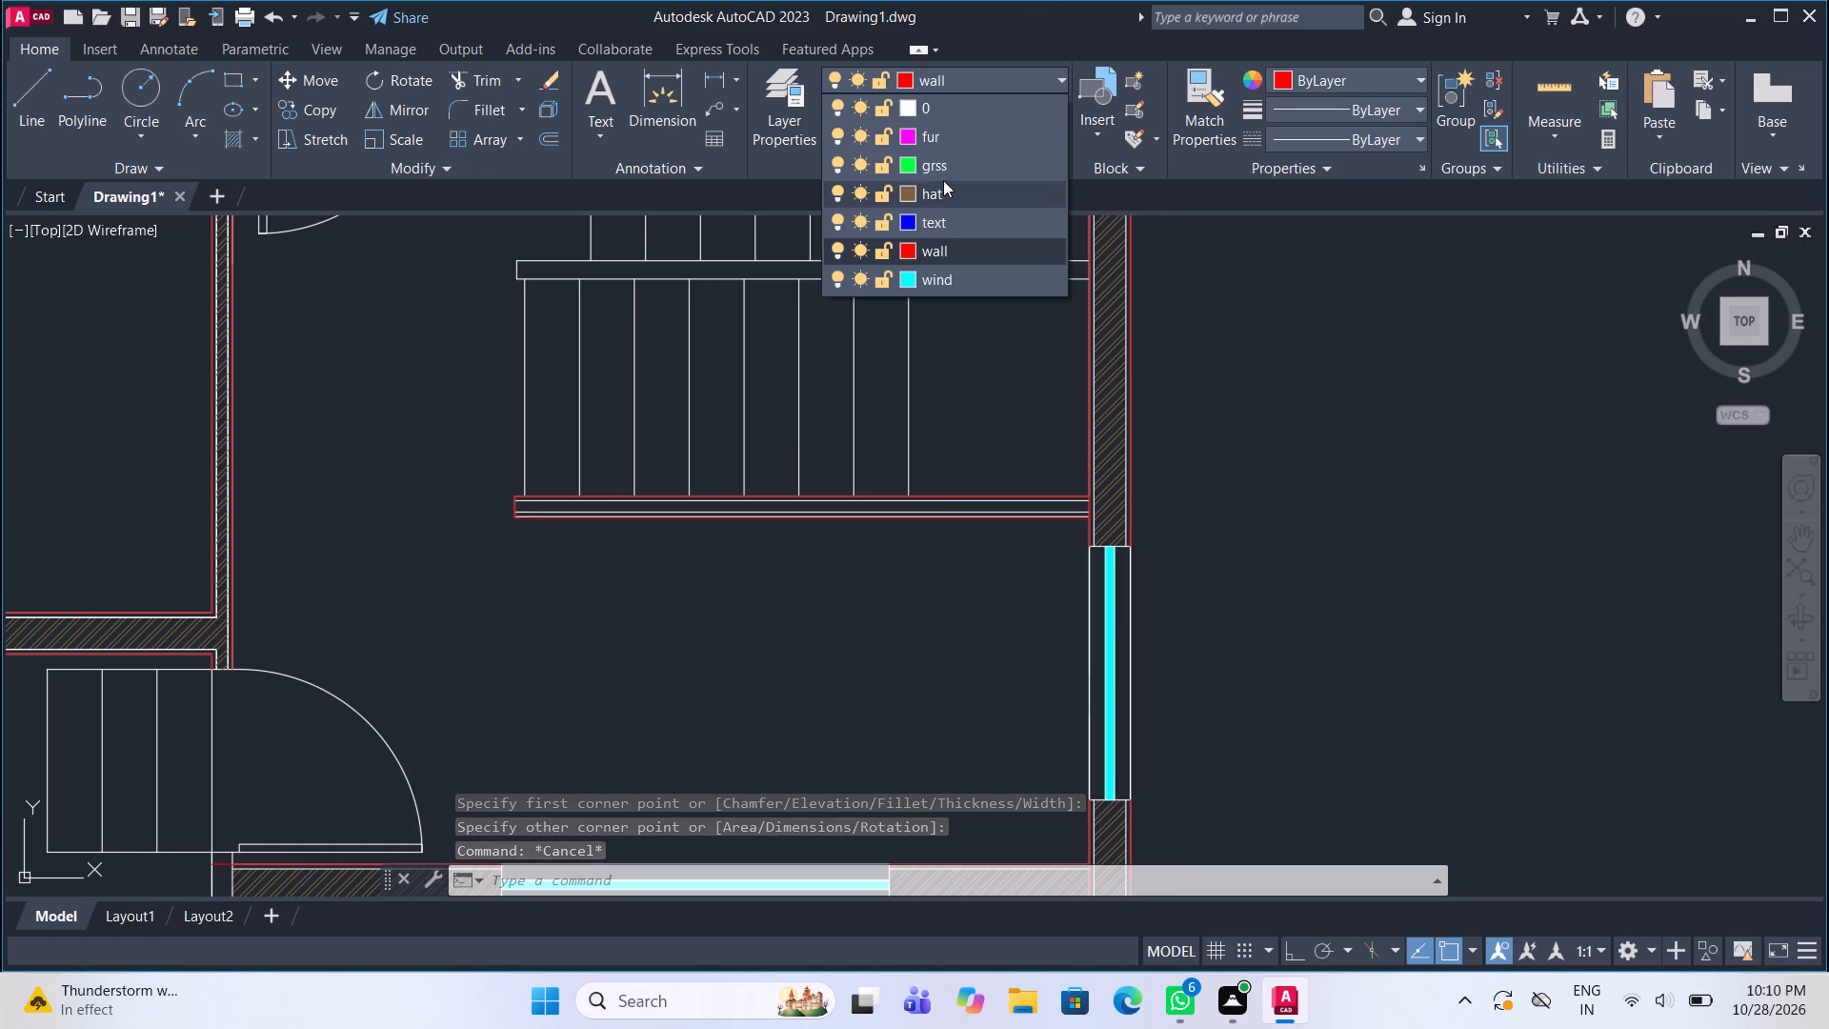
{"action": "left_click", "coordinate": [943, 179]}
{"action": "key", "text": "h"}
{"action": "key", "text": "Return"}
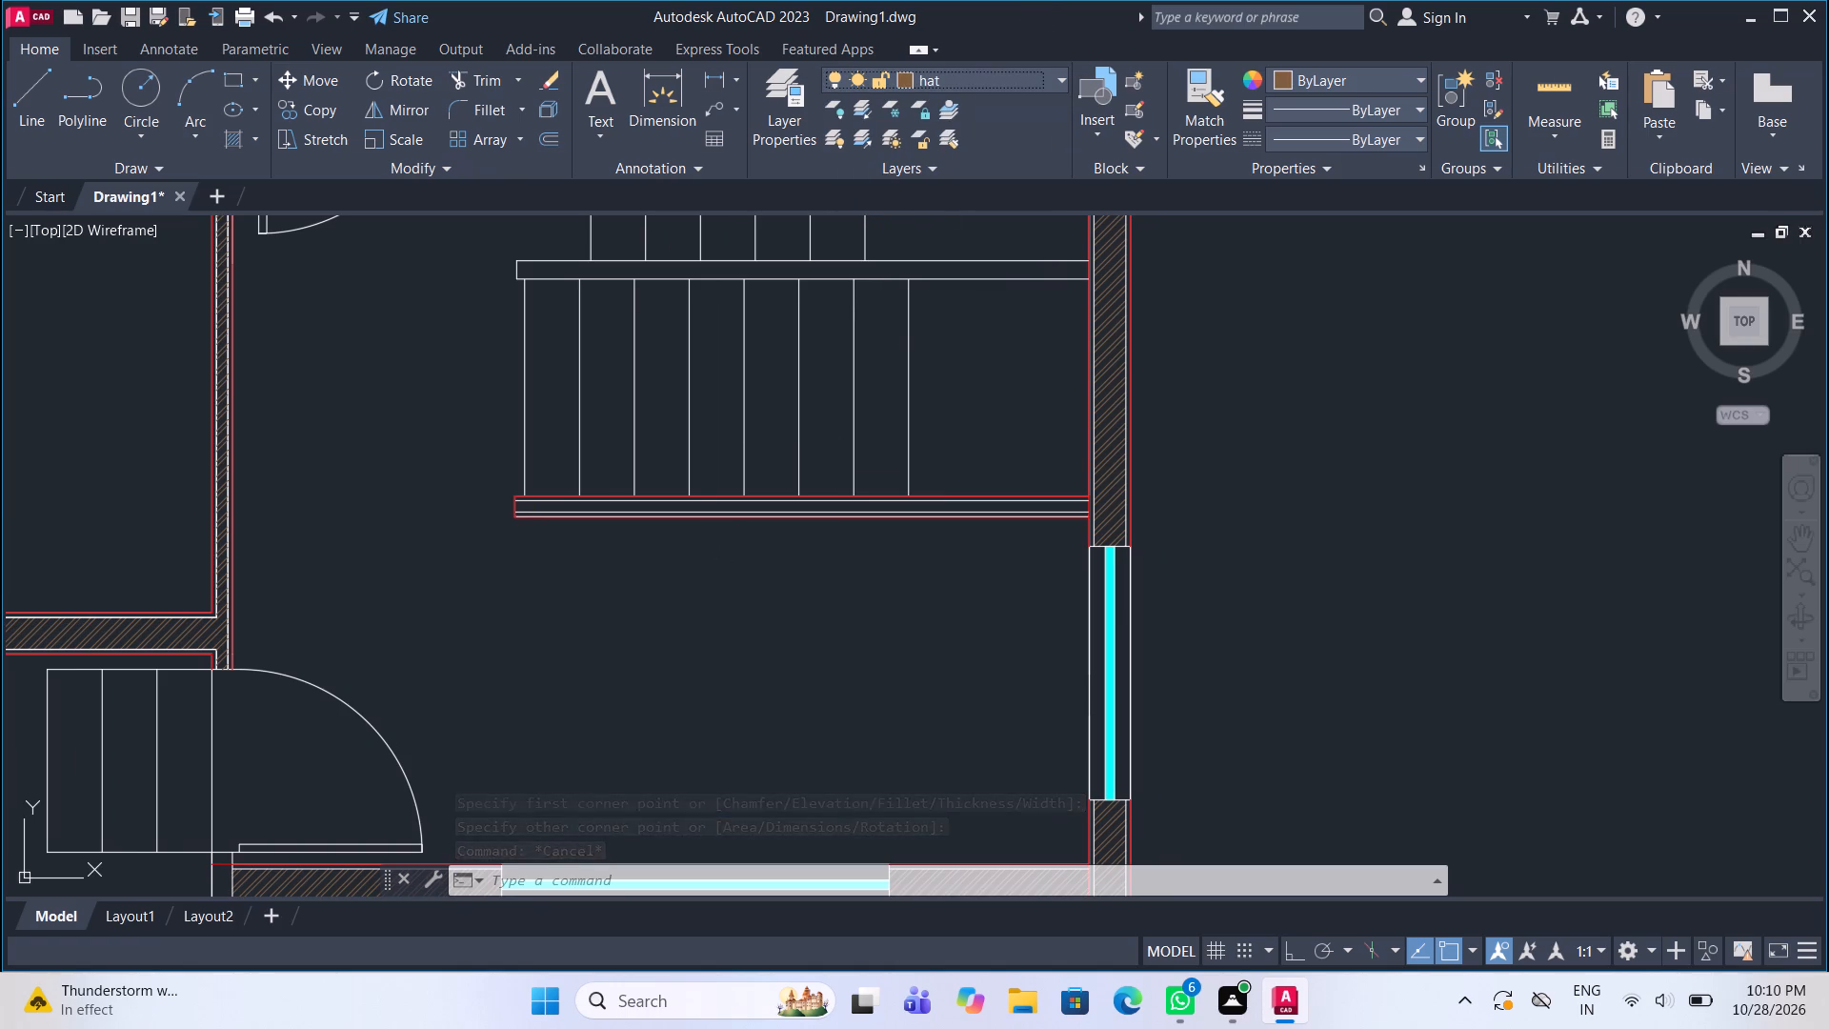
{"action": "scroll", "coordinate": [713, 526], "scroll_direction": "up", "scroll_amount": 2}
{"action": "key", "text": "h"}
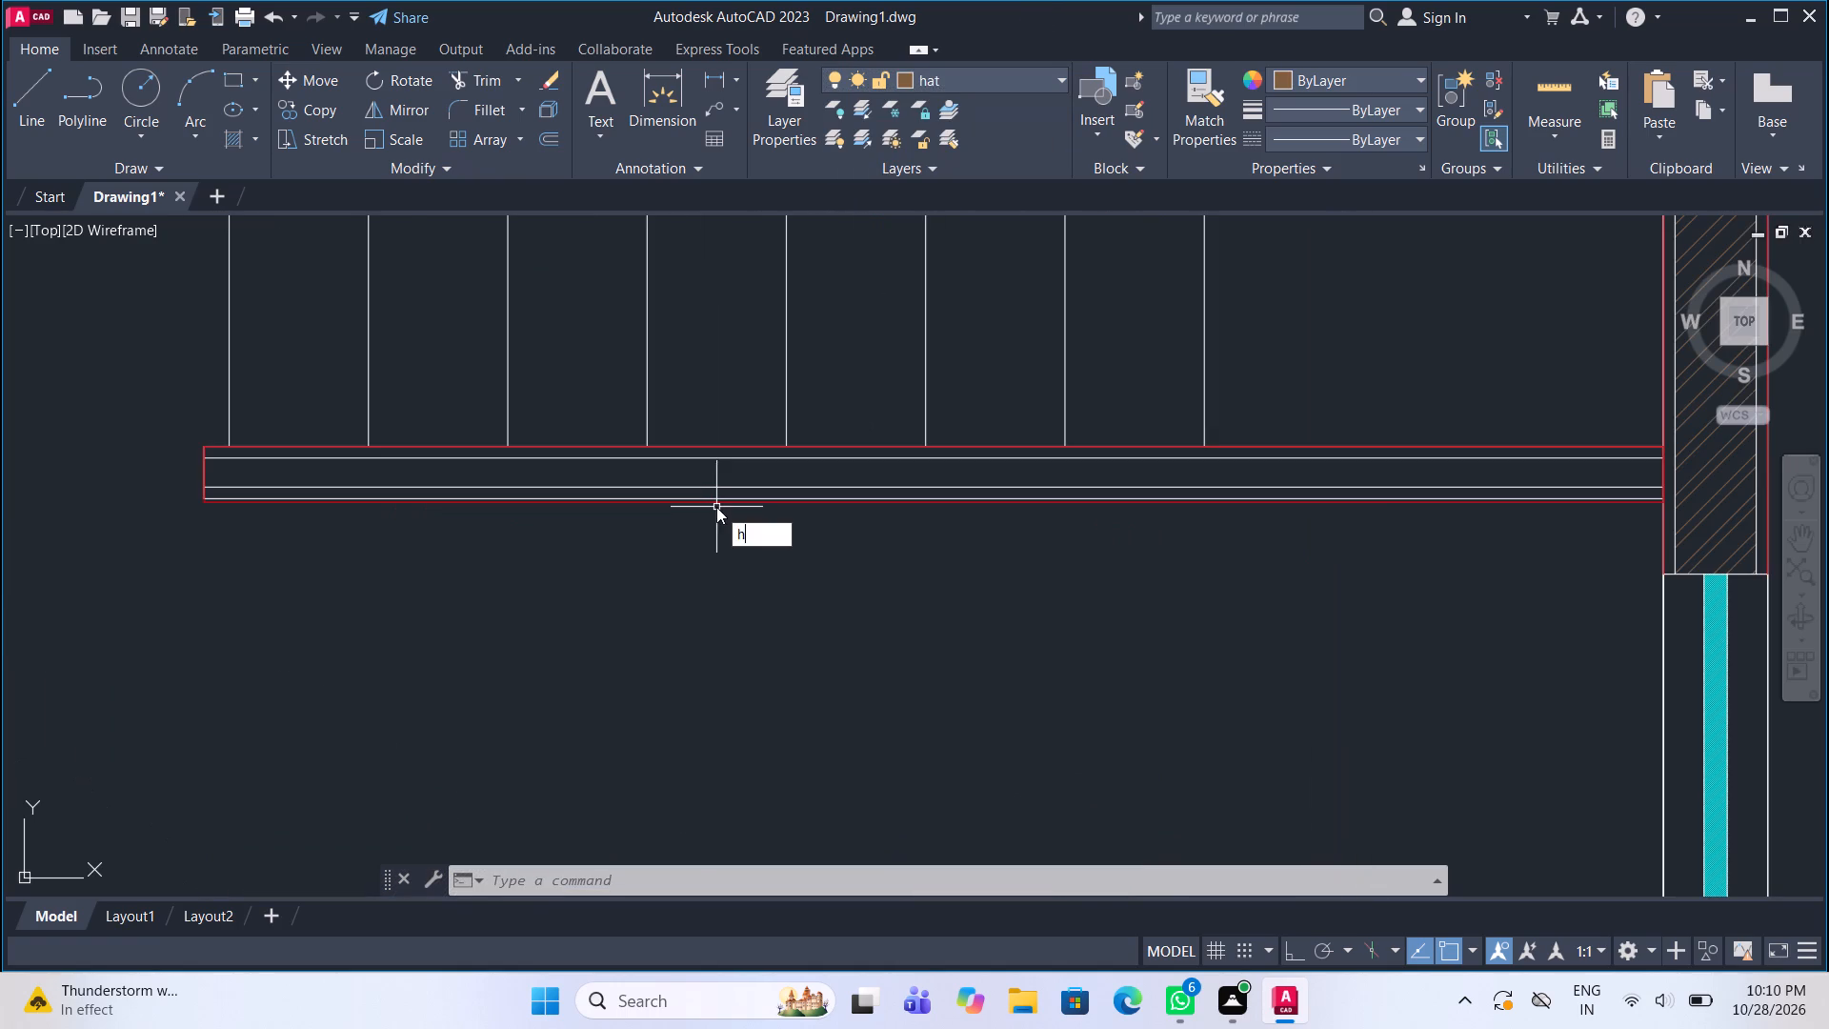
{"action": "key", "text": "Return"}
{"action": "left_click", "coordinate": [707, 474]}
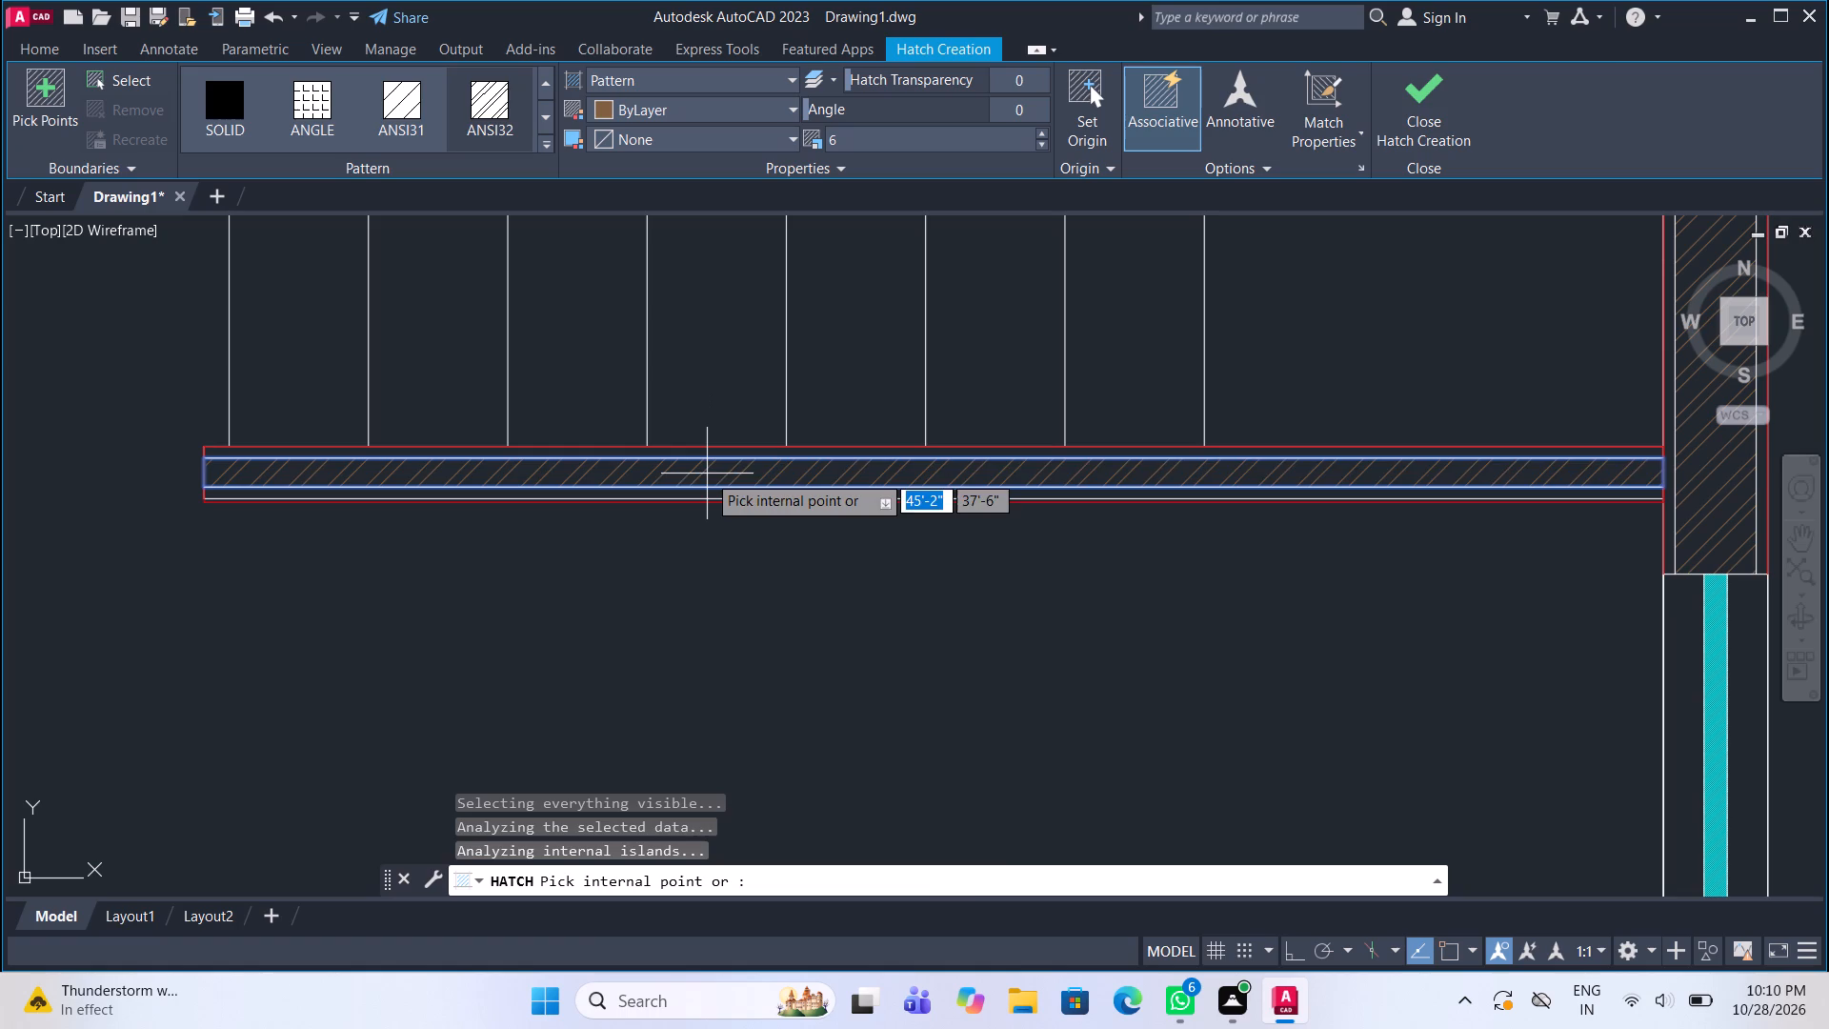
{"action": "left_click", "coordinate": [1397, 101]}
Move the bed, pillows and side tables in the bedroom behind the car porch to the fur layer.
{"action": "scroll", "coordinate": [682, 684], "scroll_direction": "down", "scroll_amount": 3}
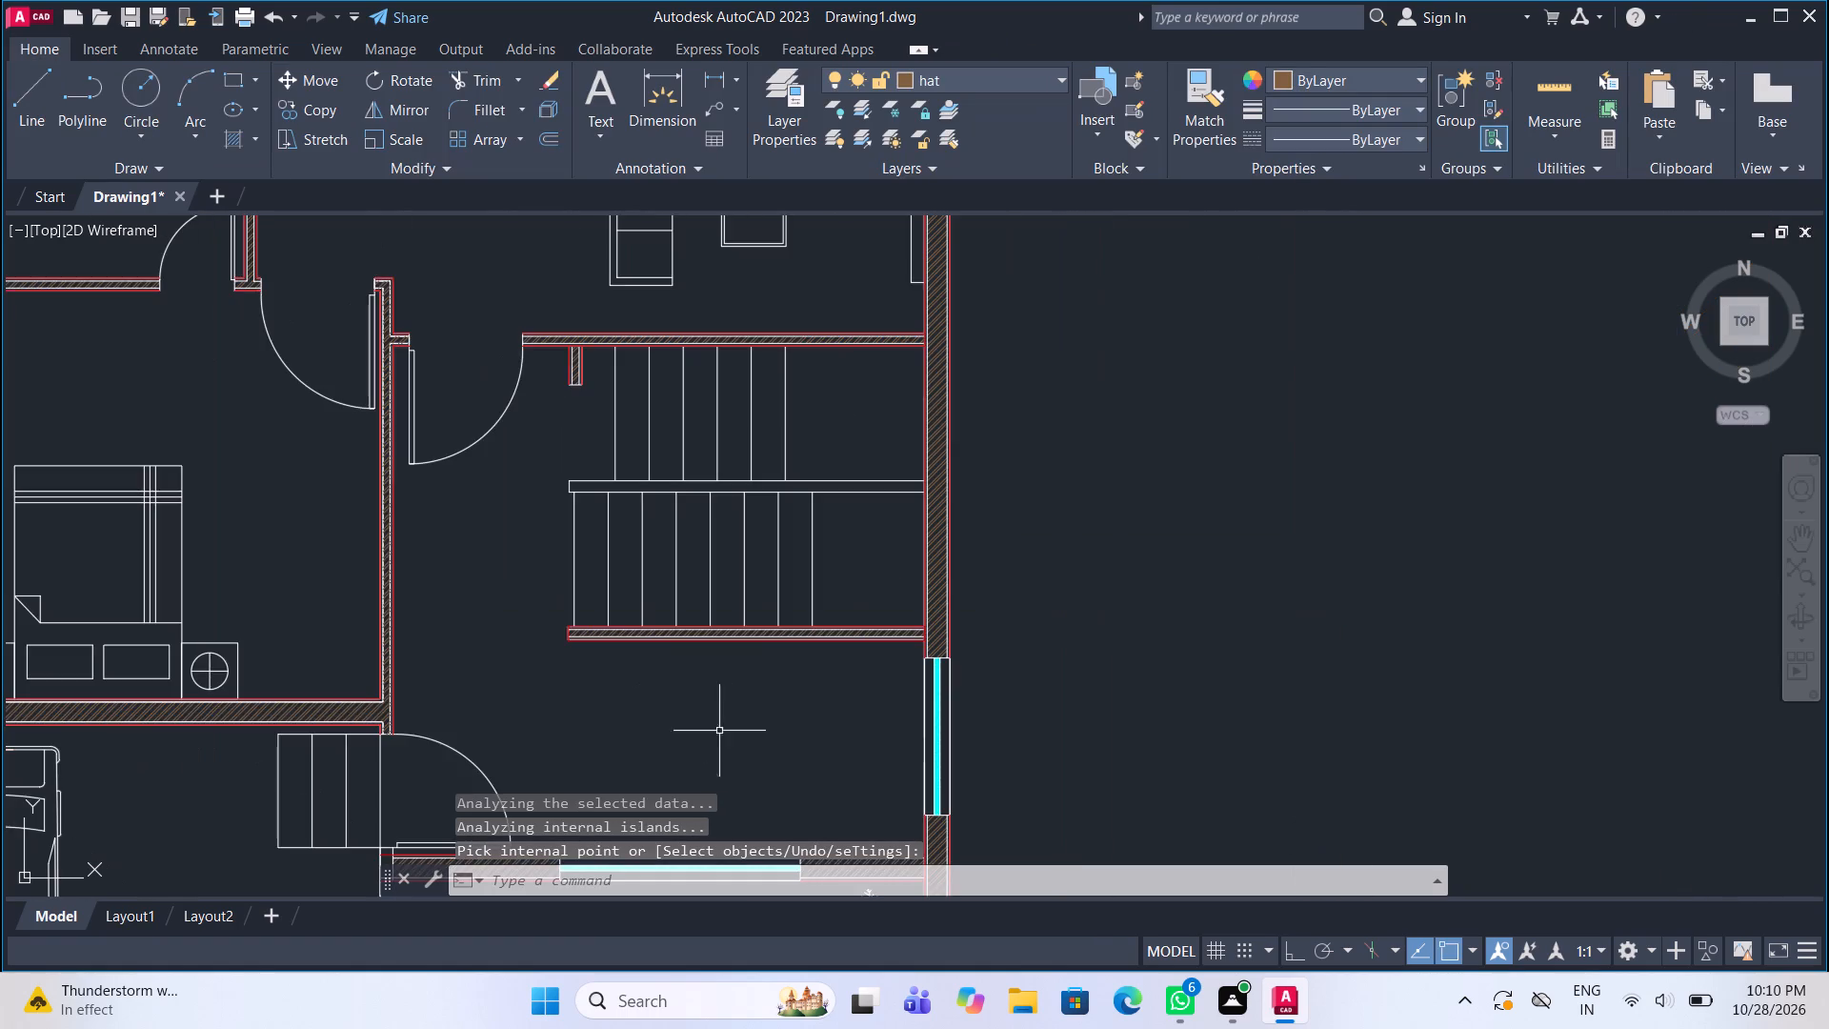
{"action": "scroll", "coordinate": [823, 628], "scroll_direction": "down", "scroll_amount": 2}
{"action": "middle_click_drag", "start_coordinate": [521, 621], "coordinate": [789, 597]}
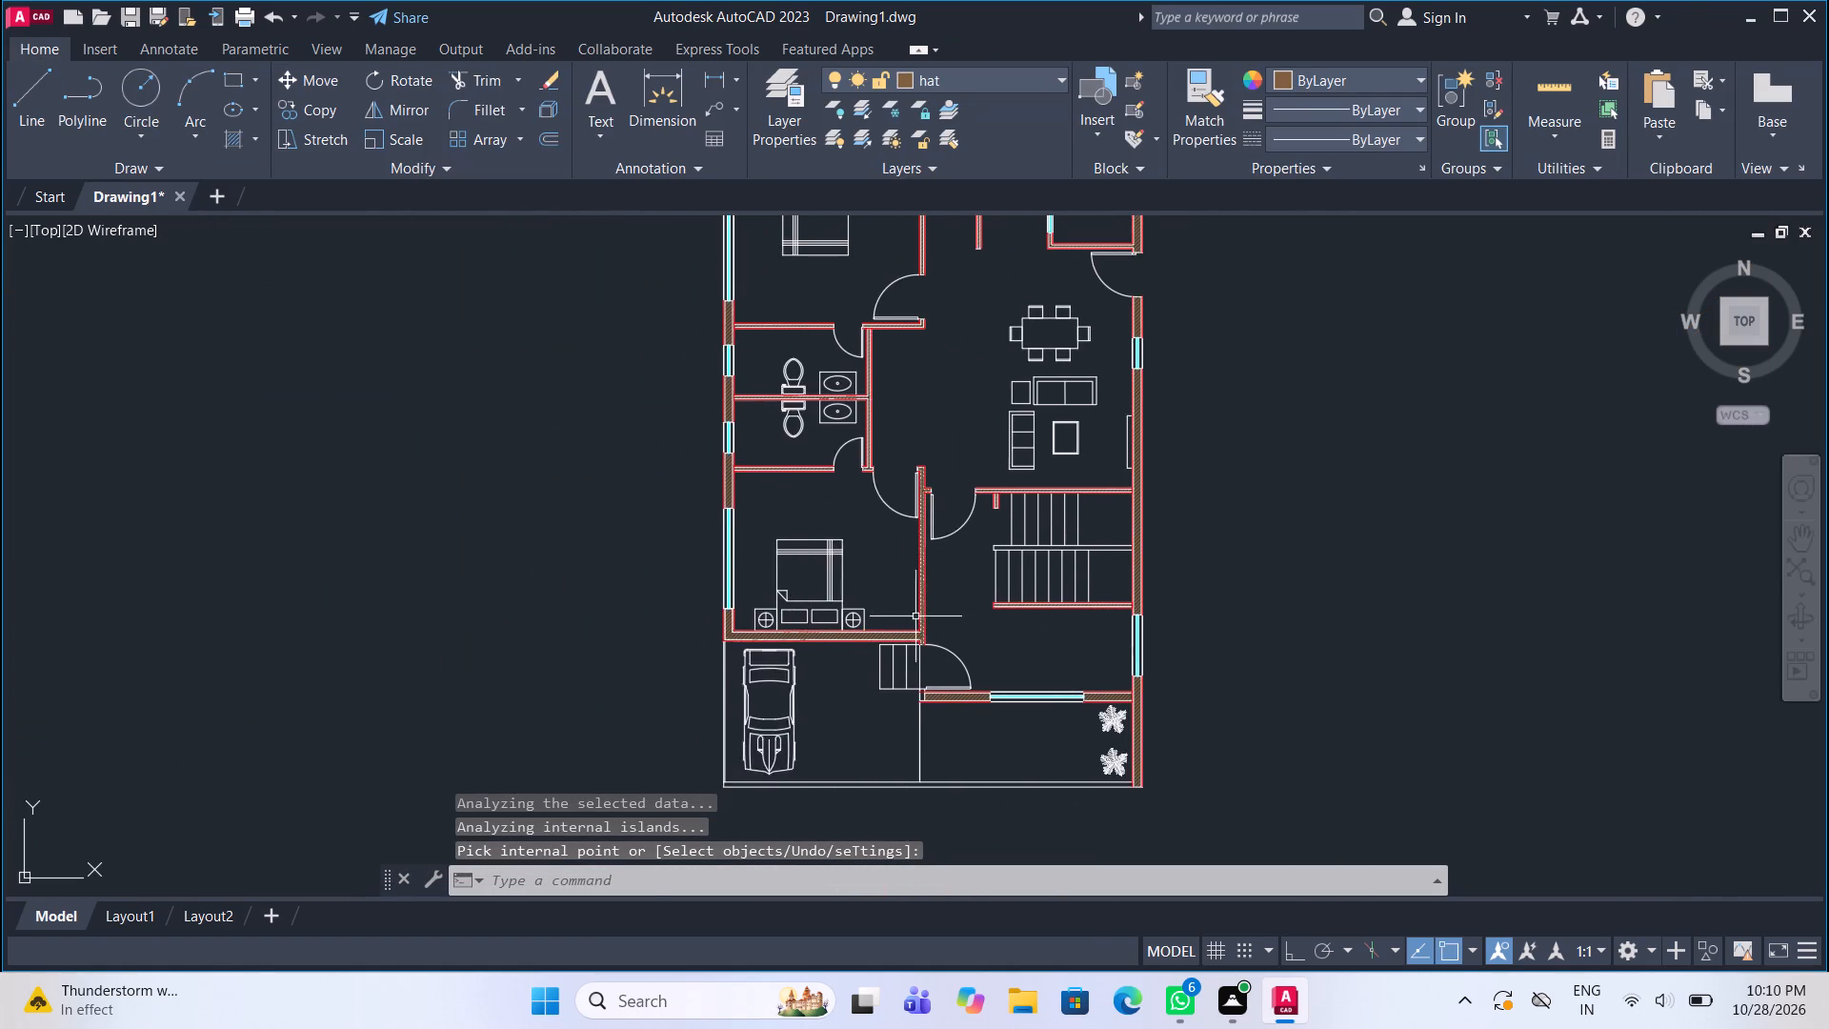
{"action": "scroll", "coordinate": [797, 626], "scroll_direction": "up", "scroll_amount": 2}
{"action": "left_click", "coordinate": [967, 615]}
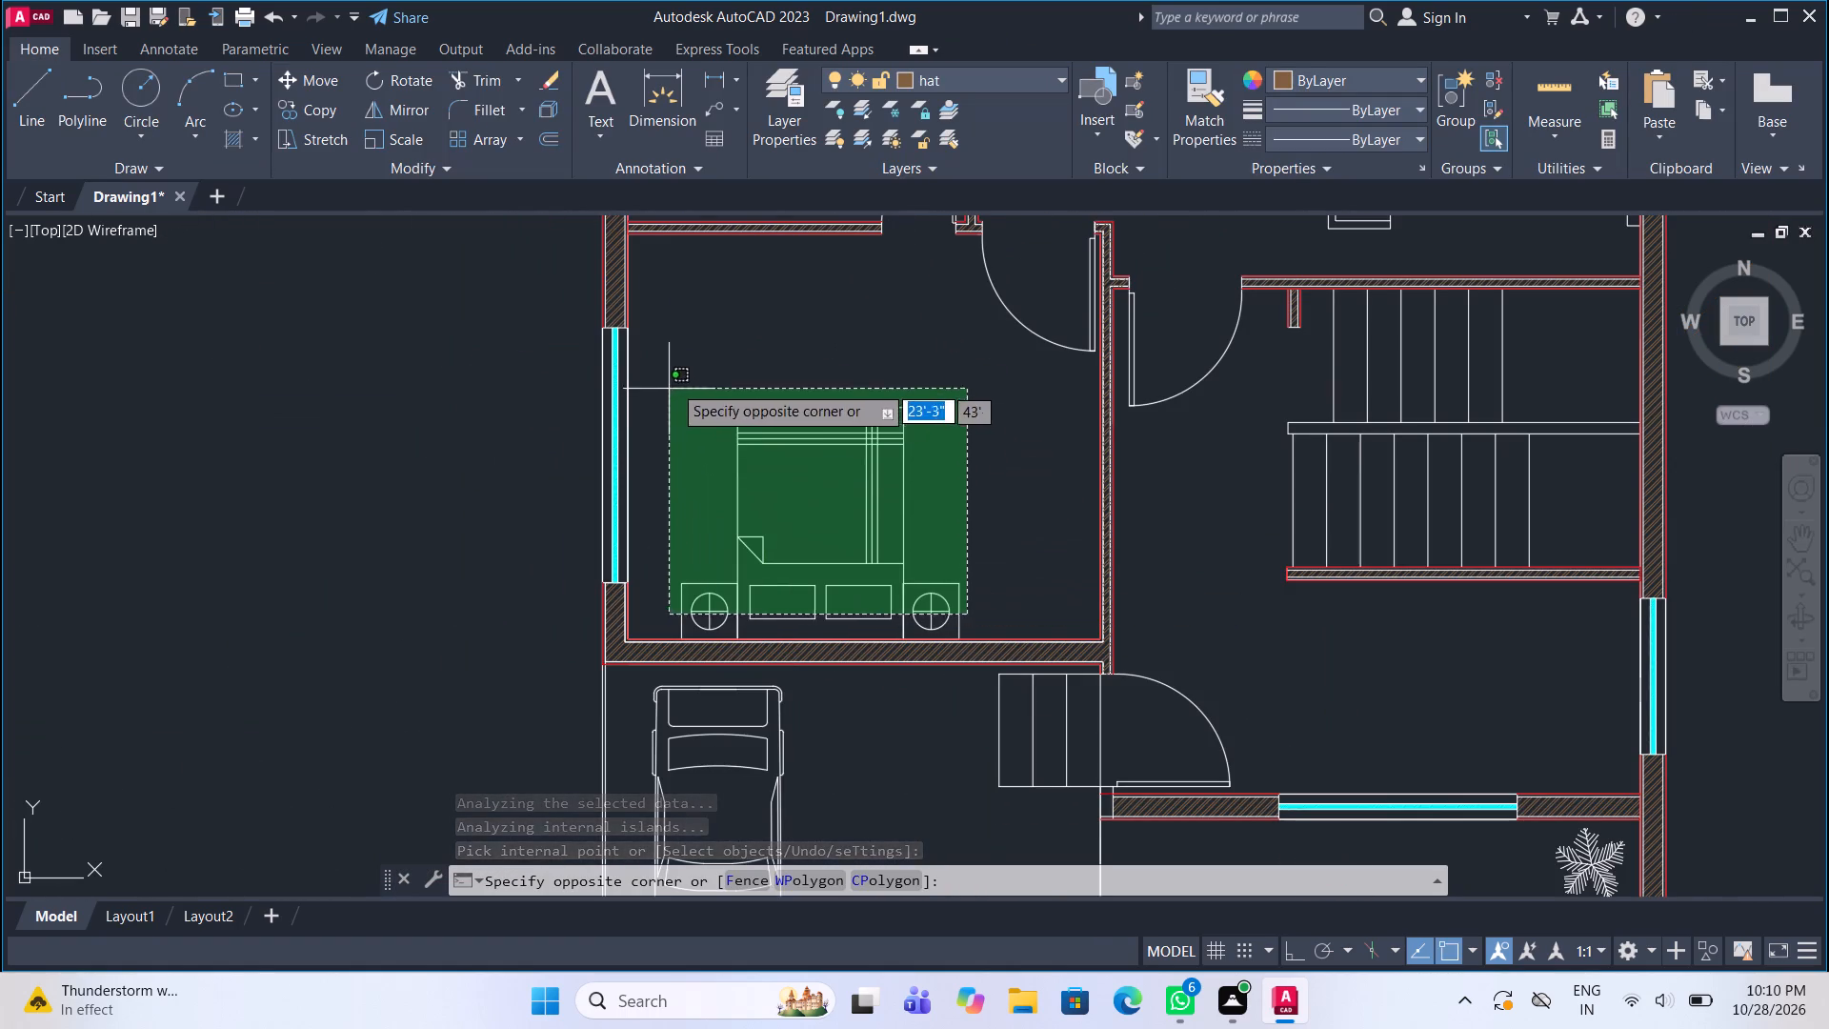
{"action": "left_click", "coordinate": [676, 377]}
{"action": "left_click", "coordinate": [954, 74]}
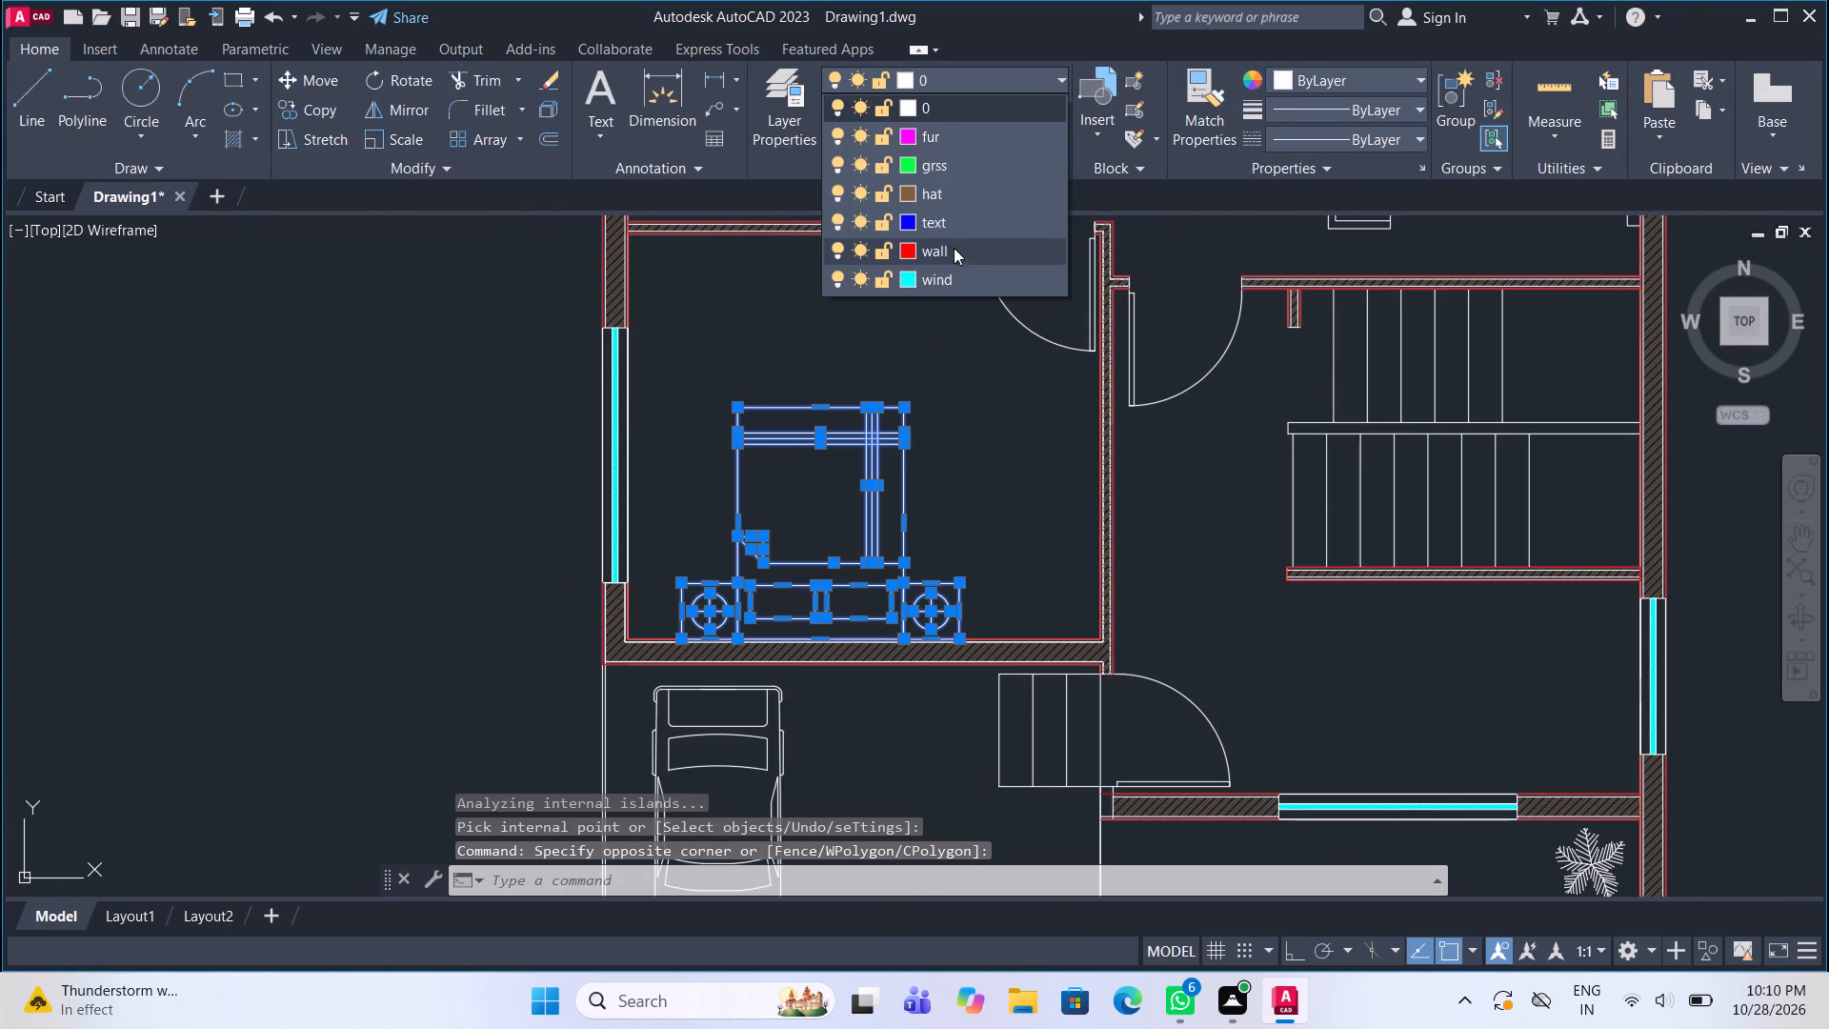
{"action": "left_click", "coordinate": [956, 132]}
{"action": "scroll", "coordinate": [744, 480], "scroll_direction": "down", "scroll_amount": 1}
{"action": "key", "text": "Escape"}
Select the toilets and washbasins in the two adjoining bathrooms.
{"action": "scroll", "coordinate": [770, 580], "scroll_direction": "down", "scroll_amount": 2}
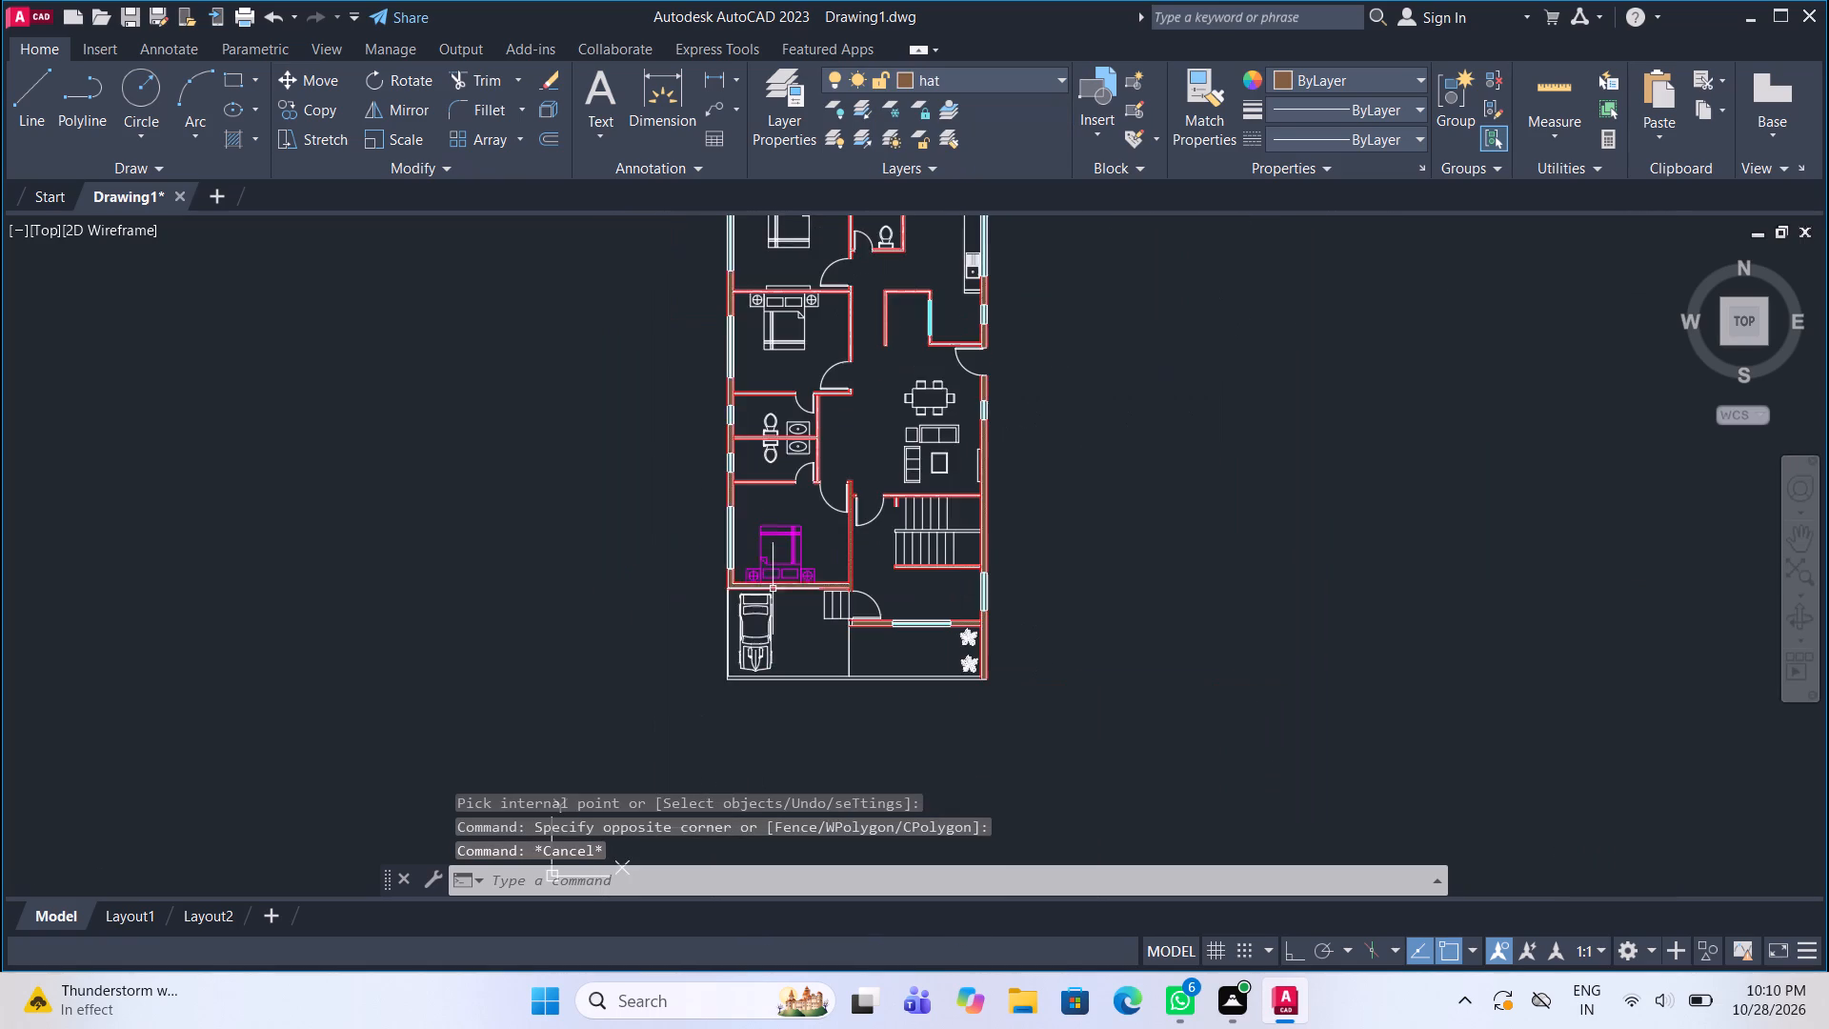
{"action": "scroll", "coordinate": [784, 427], "scroll_direction": "up", "scroll_amount": 2}
{"action": "left_click", "coordinate": [757, 514]}
{"action": "left_click", "coordinate": [734, 491]}
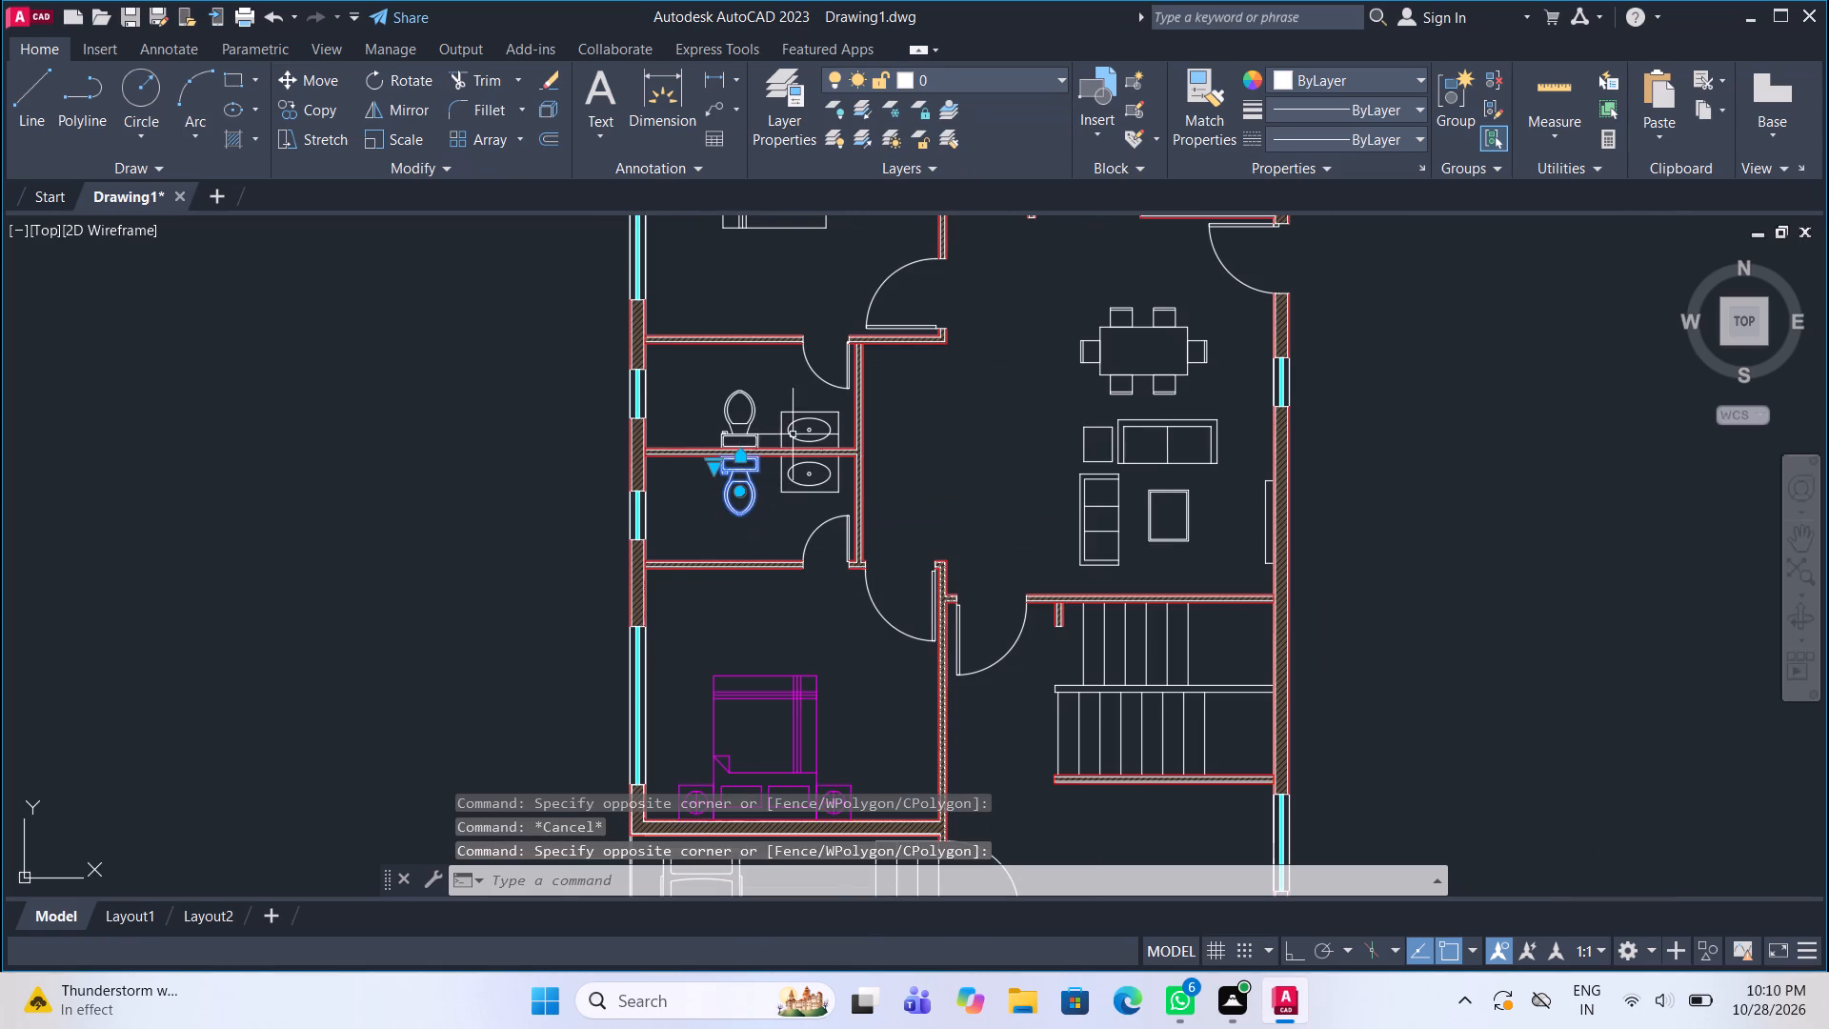
{"action": "left_click", "coordinate": [765, 414]}
{"action": "left_click", "coordinate": [737, 402]}
{"action": "scroll", "coordinate": [819, 489], "scroll_direction": "up", "scroll_amount": 3}
{"action": "left_click_drag", "start_coordinate": [835, 513], "coordinate": [830, 504]}
{"action": "left_click", "coordinate": [744, 433]}
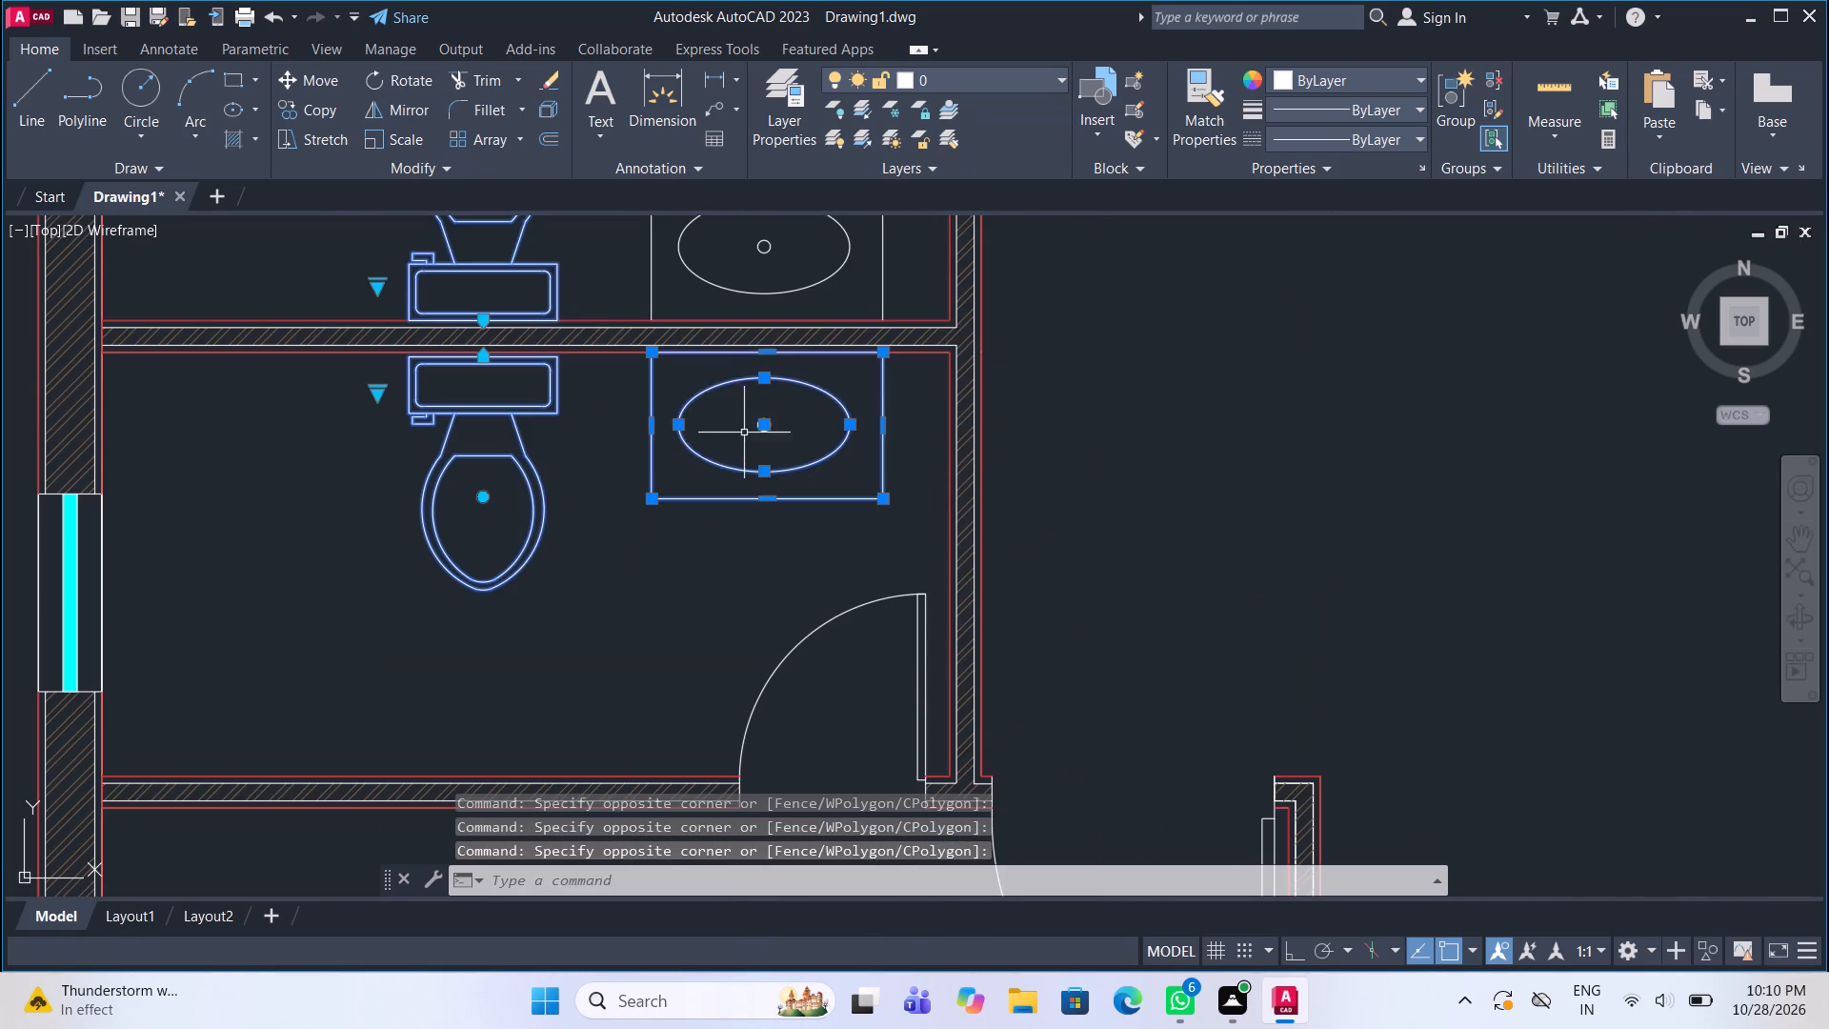
{"action": "middle_click_drag", "start_coordinate": [763, 324], "coordinate": [782, 493]}
{"action": "left_click", "coordinate": [806, 401]}
{"action": "left_click", "coordinate": [719, 430]}
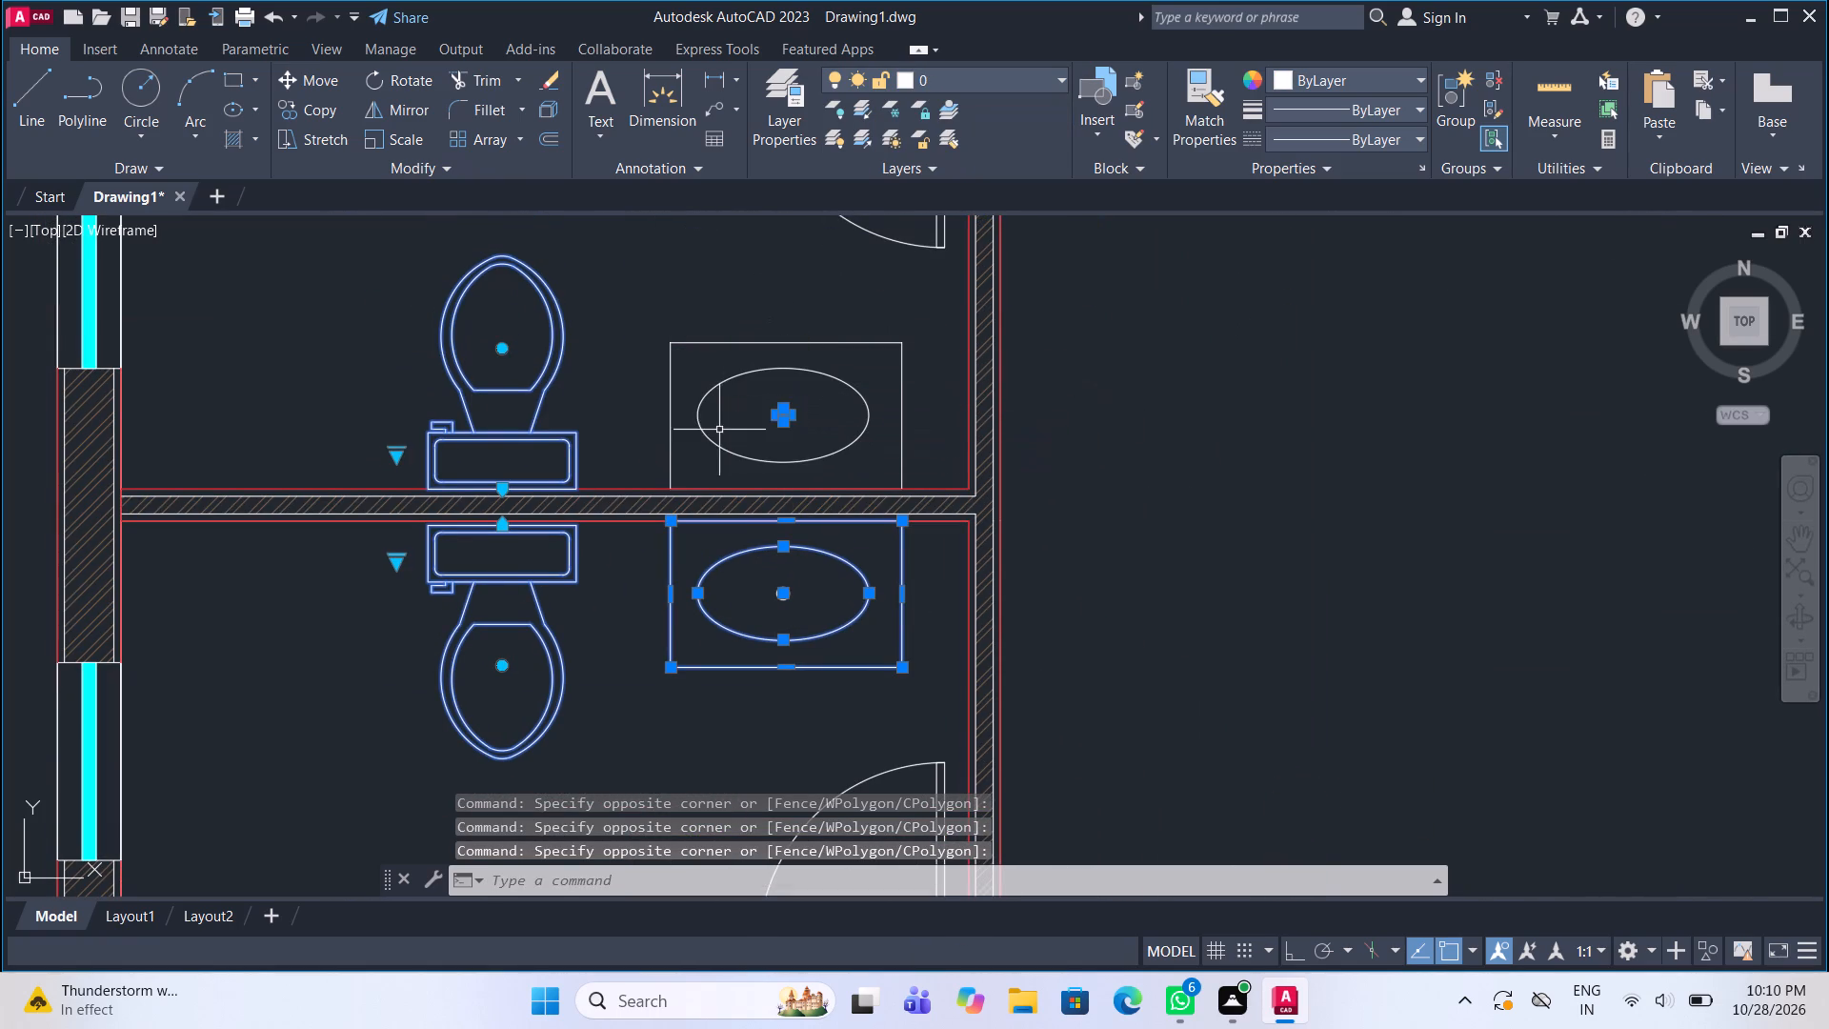
{"action": "left_click_drag", "start_coordinate": [812, 438], "coordinate": [804, 423]}
{"action": "left_click_drag", "start_coordinate": [698, 293], "coordinate": [706, 320]}
Add the bed and side tables of the bedroom north of the bathrooms to the selection.
{"action": "scroll", "coordinate": [711, 542], "scroll_direction": "down", "scroll_amount": 3}
{"action": "scroll", "coordinate": [709, 275], "scroll_direction": "up", "scroll_amount": 2}
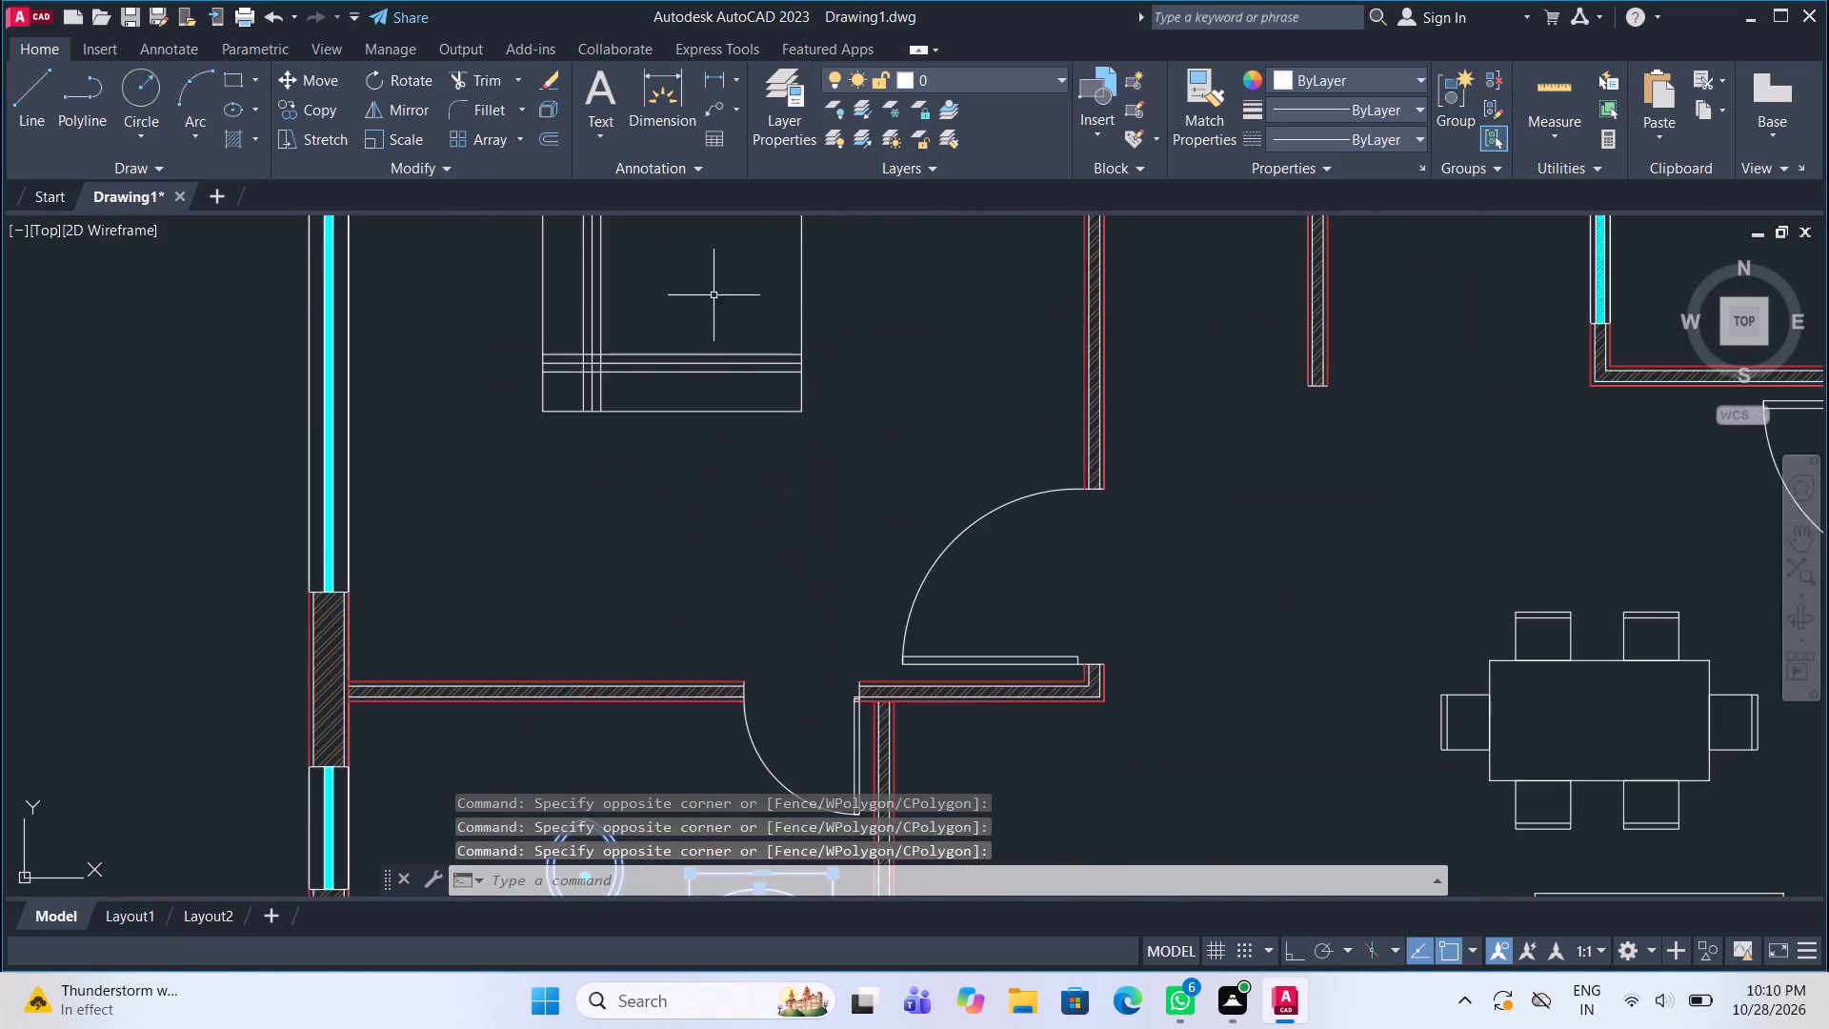
{"action": "middle_click_drag", "start_coordinate": [726, 397], "coordinate": [755, 594]}
{"action": "left_click_drag", "start_coordinate": [880, 648], "coordinate": [874, 639]}
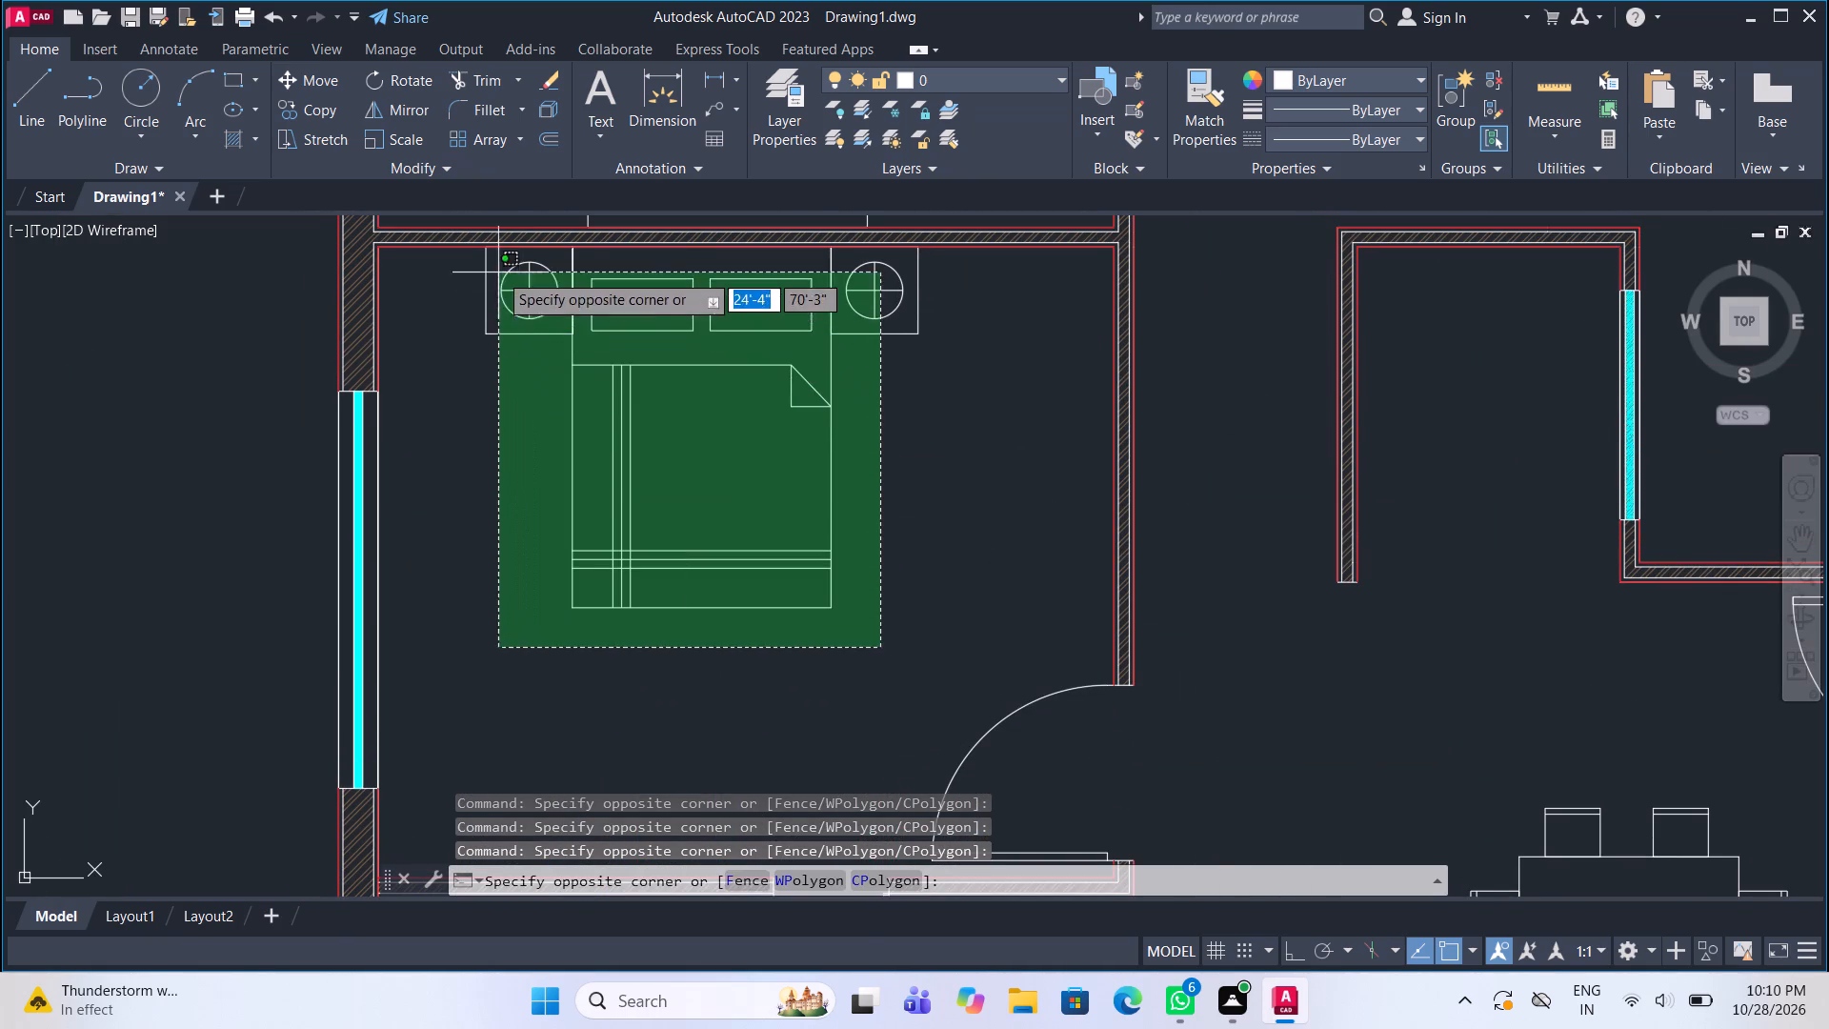
{"action": "left_click", "coordinate": [498, 272]}
Add the dining table with its chairs, the sofas and the living-room tables to the selection.
{"action": "scroll", "coordinate": [498, 314], "scroll_direction": "down", "scroll_amount": 3}
{"action": "scroll", "coordinate": [806, 603], "scroll_direction": "up", "scroll_amount": 1}
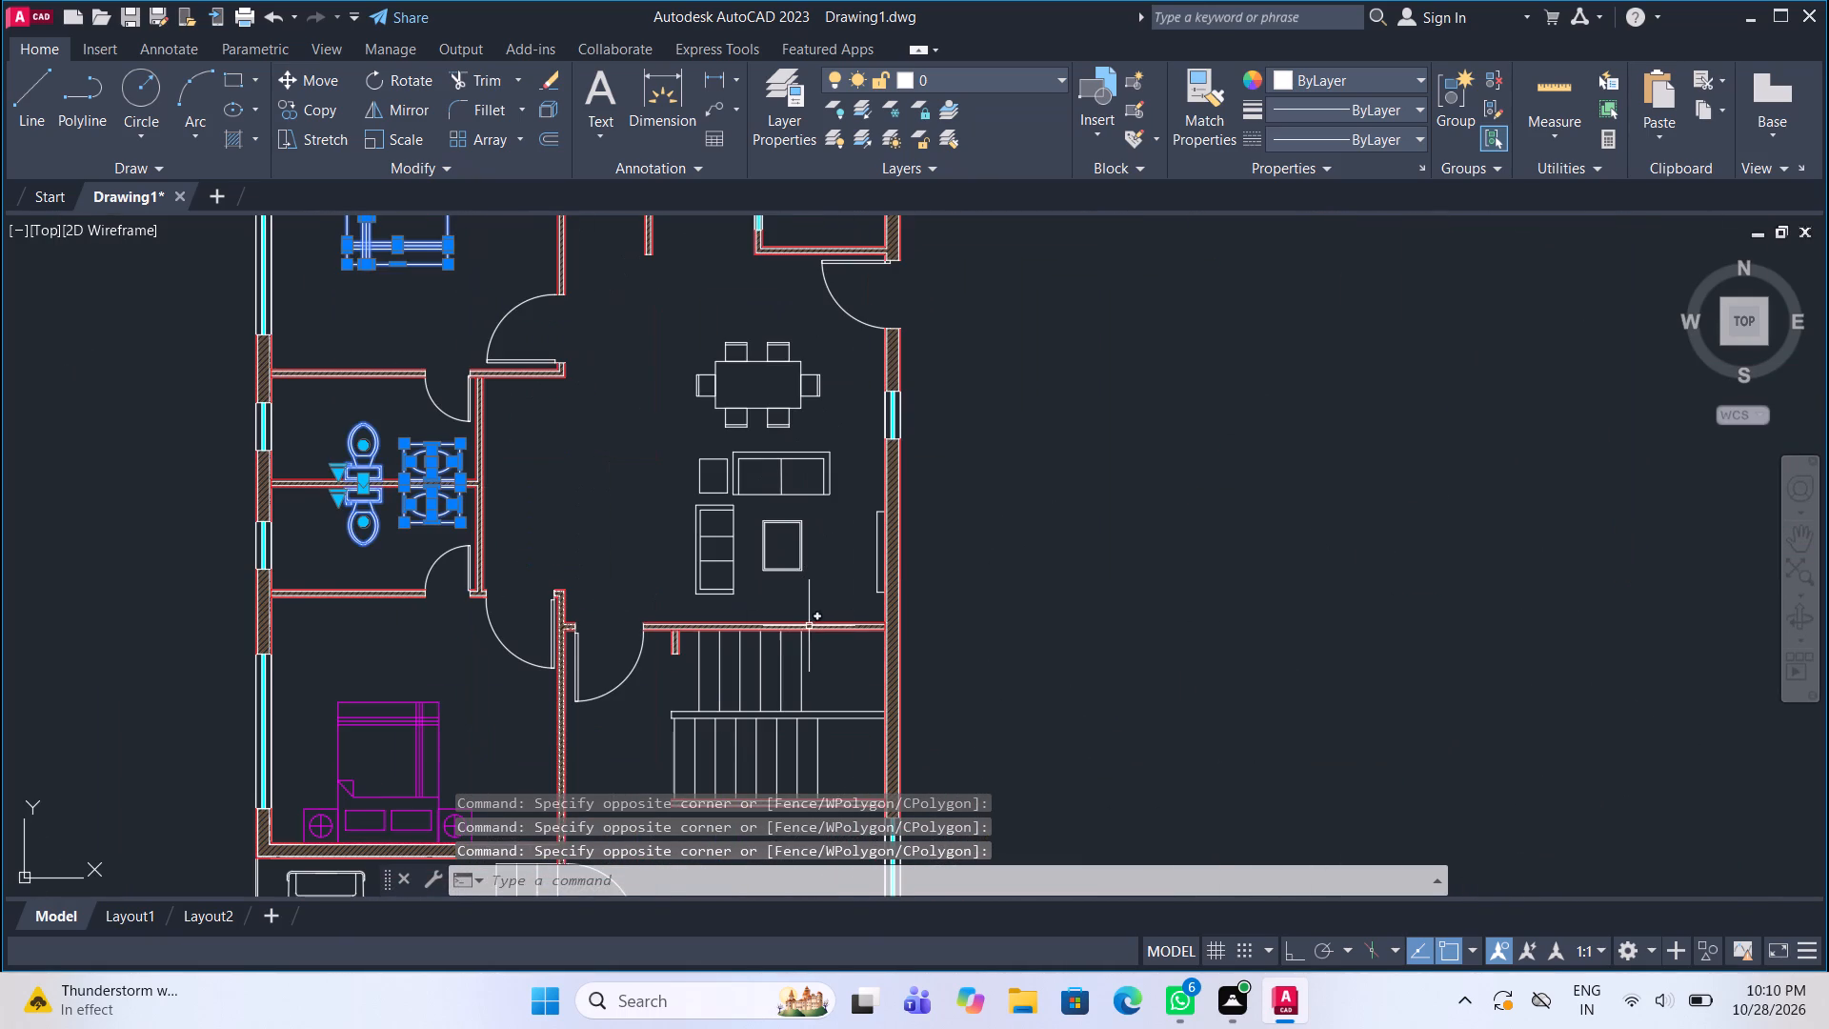
{"action": "left_click", "coordinate": [806, 604]}
{"action": "left_click", "coordinate": [685, 305]}
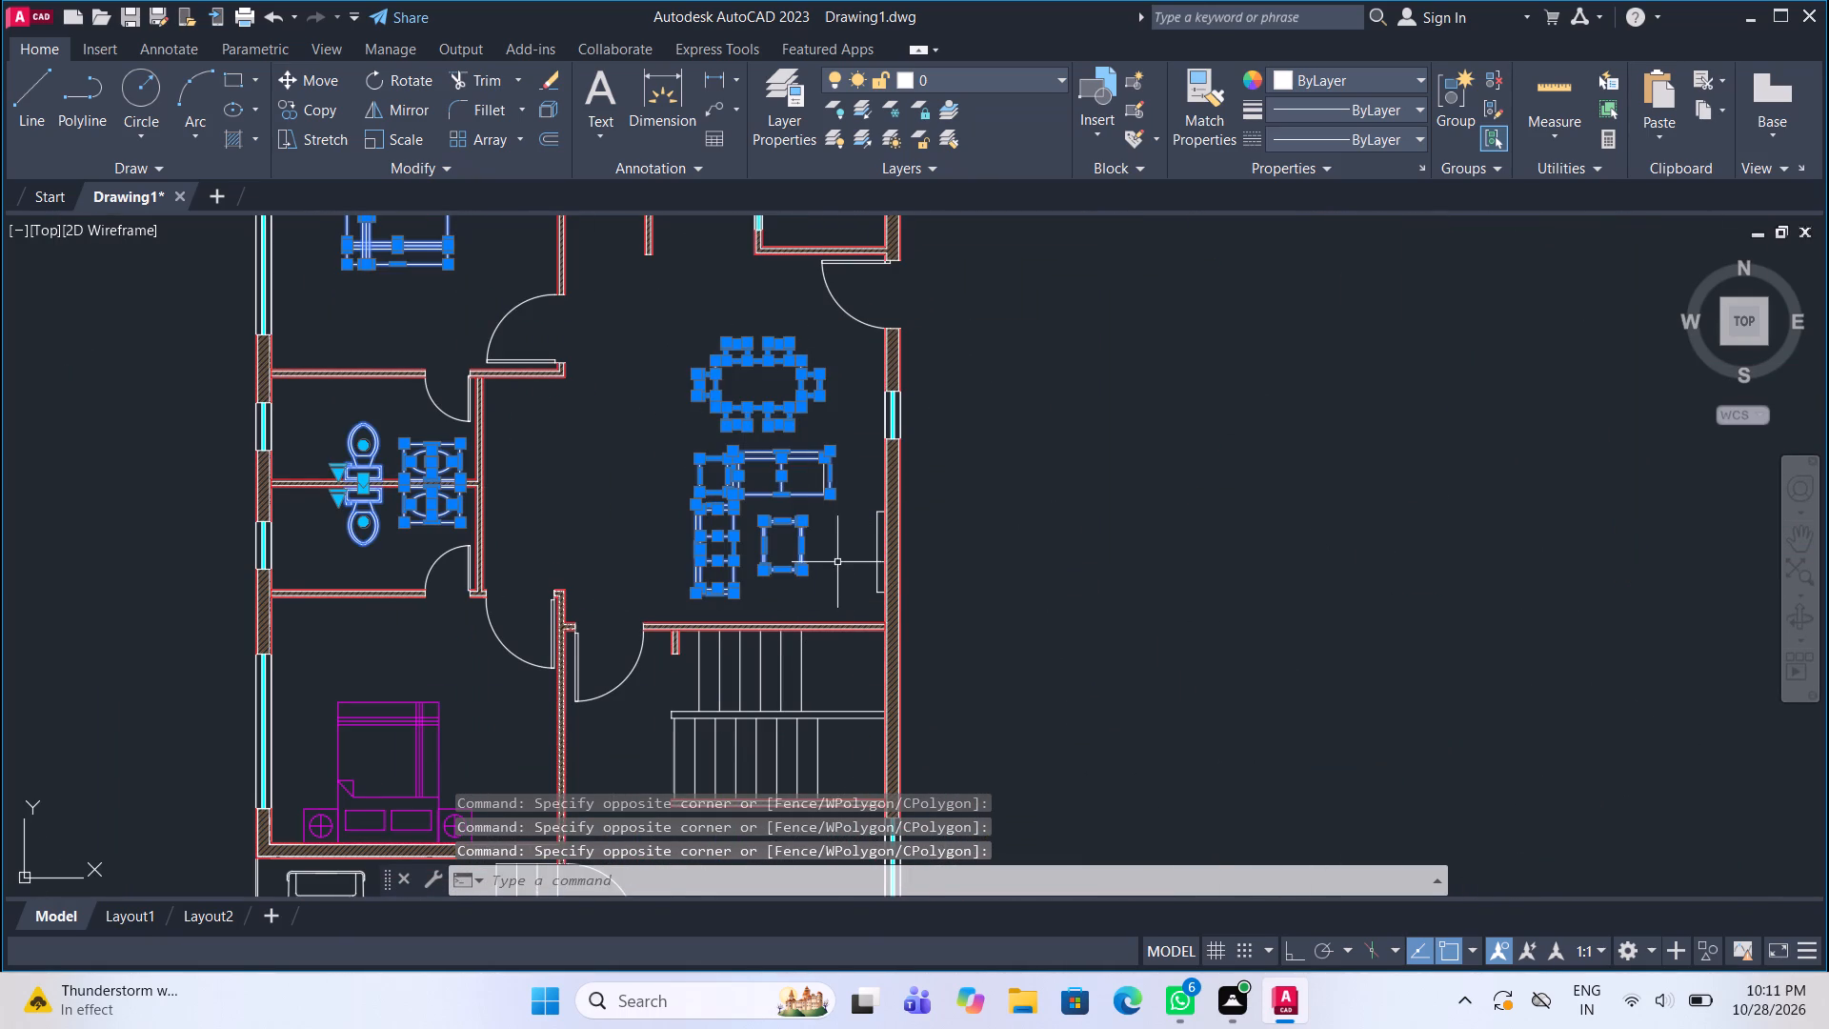
{"action": "left_click", "coordinate": [828, 537]}
{"action": "left_click", "coordinate": [729, 363]}
Add the parked car in the front porch to the selection.
{"action": "scroll", "coordinate": [738, 384], "scroll_direction": "down", "scroll_amount": 3}
{"action": "scroll", "coordinate": [758, 470], "scroll_direction": "down", "scroll_amount": 3}
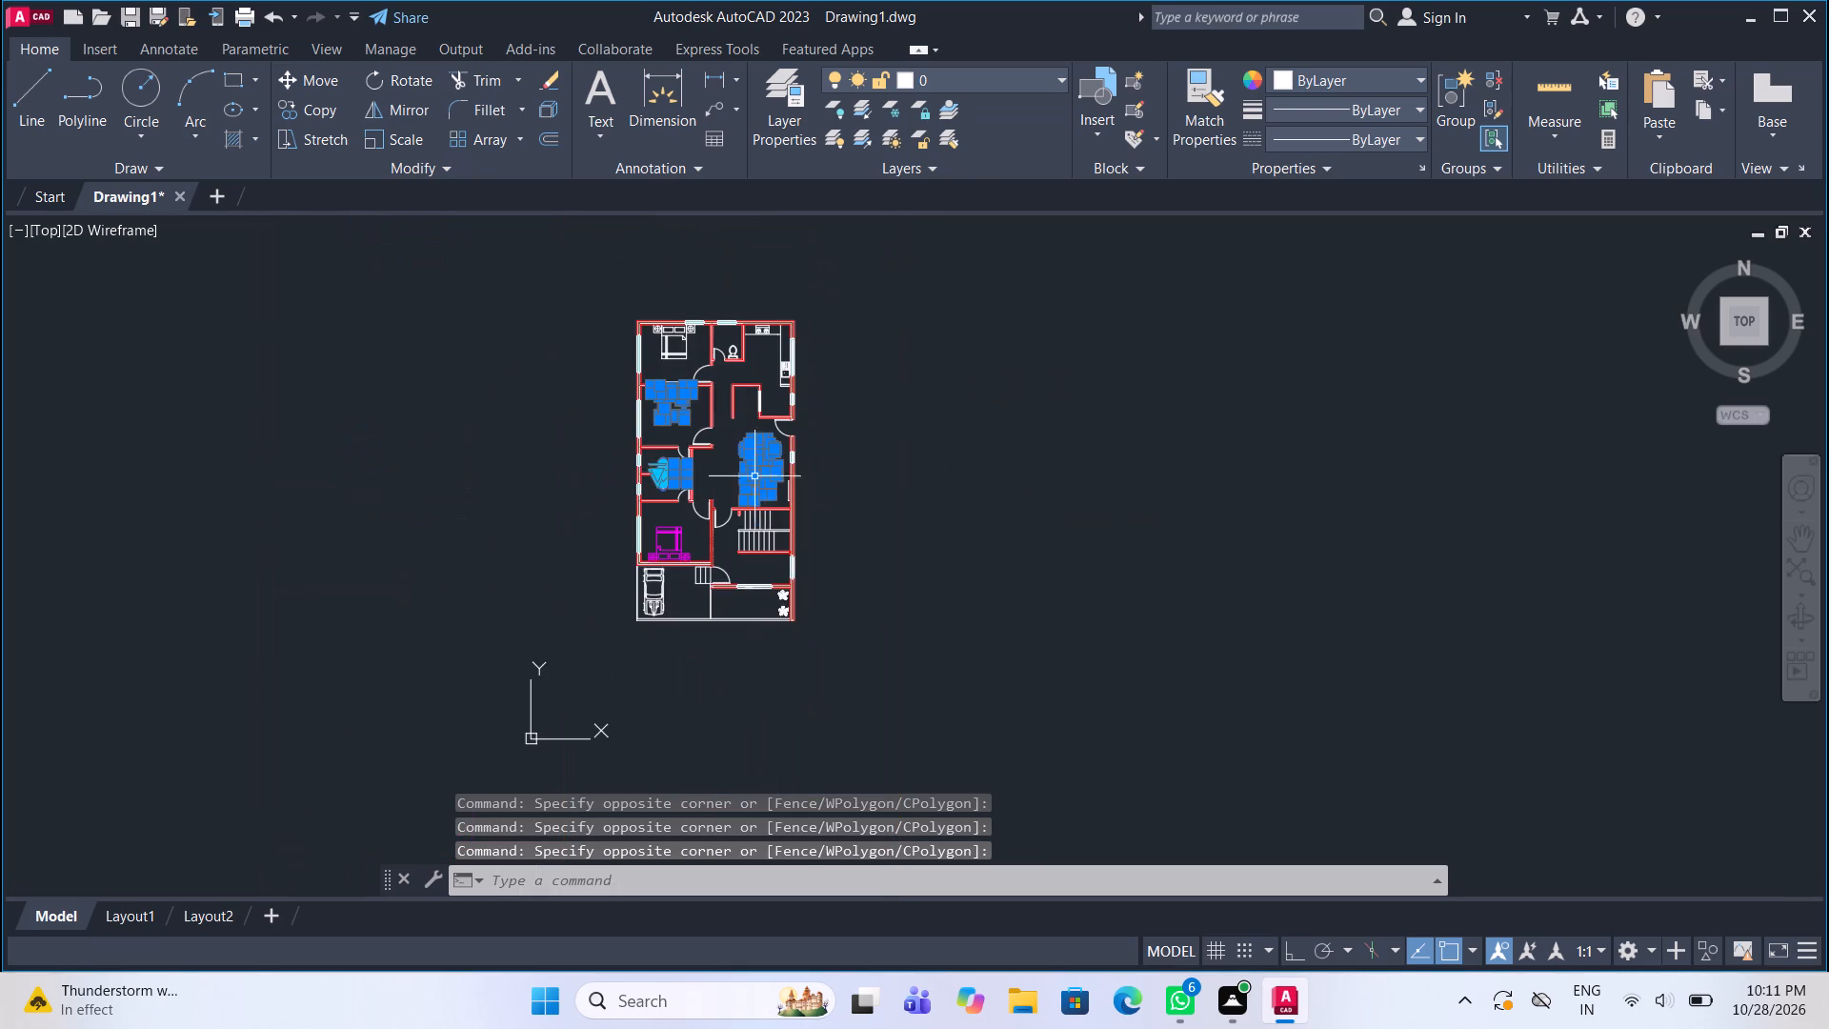
{"action": "scroll", "coordinate": [681, 618], "scroll_direction": "up", "scroll_amount": 3}
{"action": "left_click", "coordinate": [628, 573]}
{"action": "left_click", "coordinate": [591, 528]}
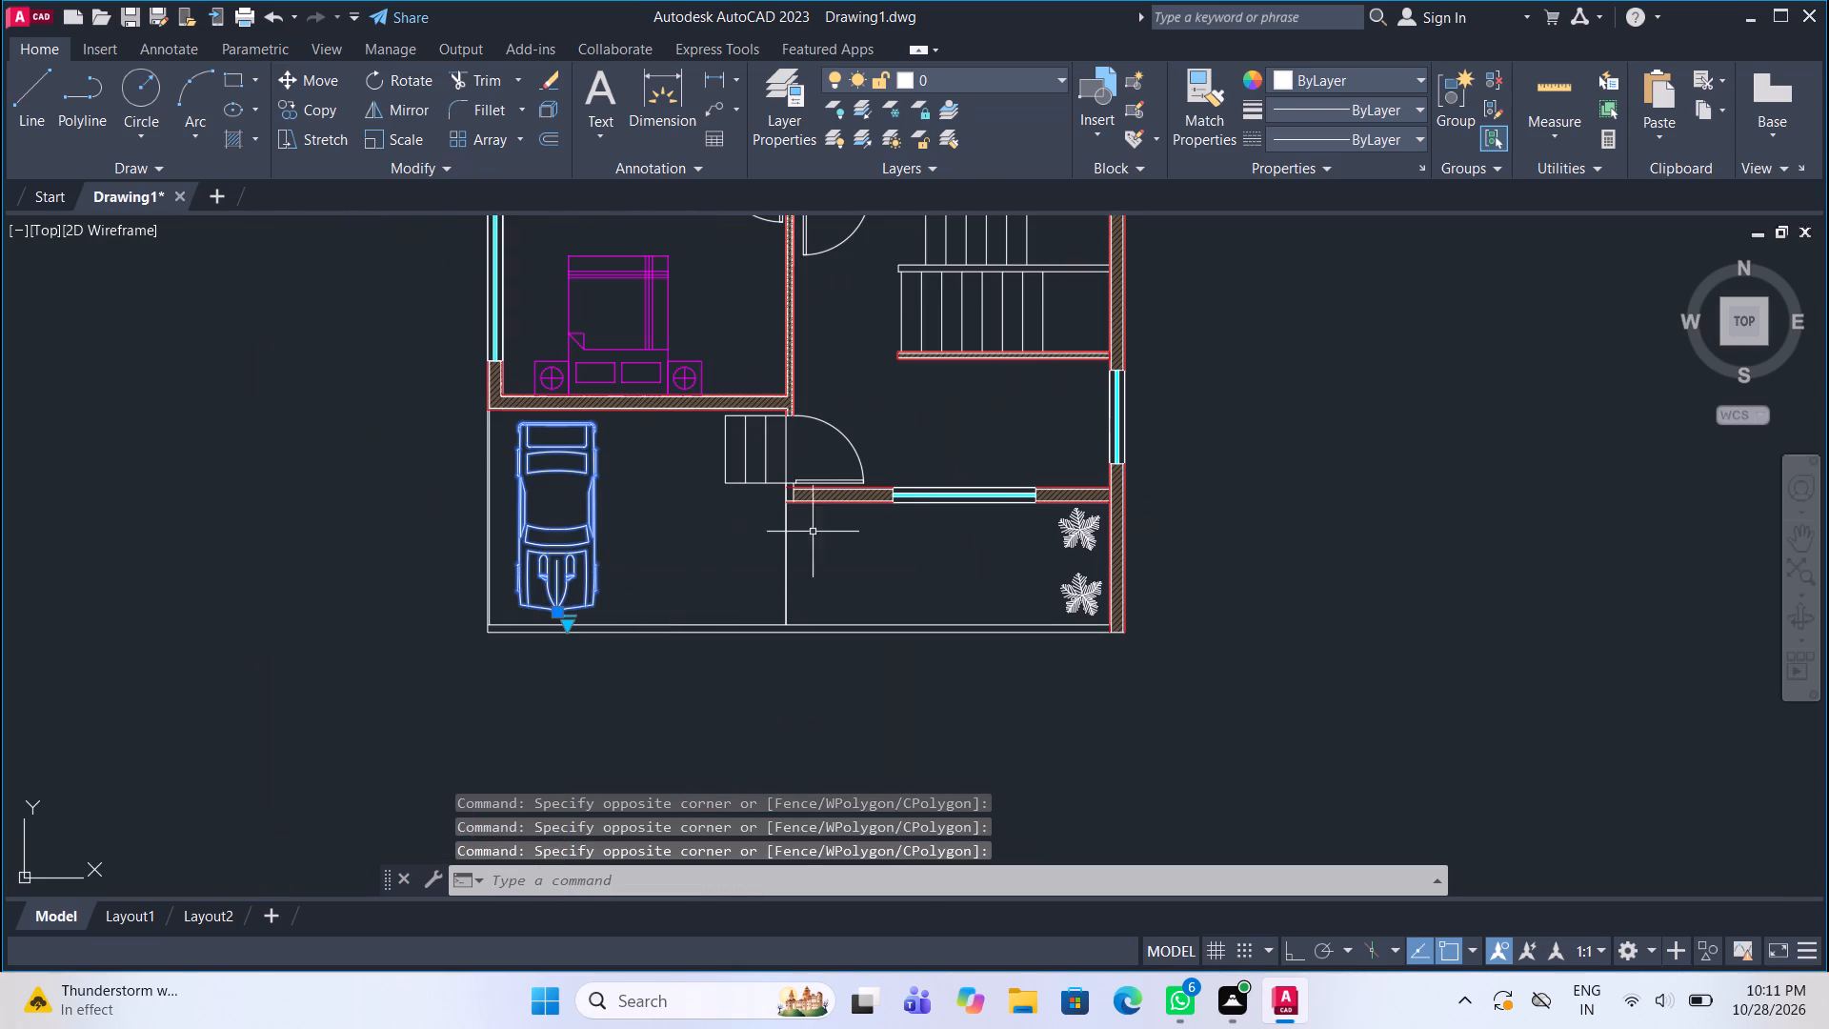
Add the north bedroom's bed and side tables, the adjoining toilet, and the kitchen stove, counter and sink to the selection.
{"action": "middle_click_drag", "start_coordinate": [785, 437], "coordinate": [789, 580]}
{"action": "scroll", "coordinate": [789, 580], "scroll_direction": "up", "scroll_amount": 1}
{"action": "scroll", "coordinate": [789, 586], "scroll_direction": "down", "scroll_amount": 4}
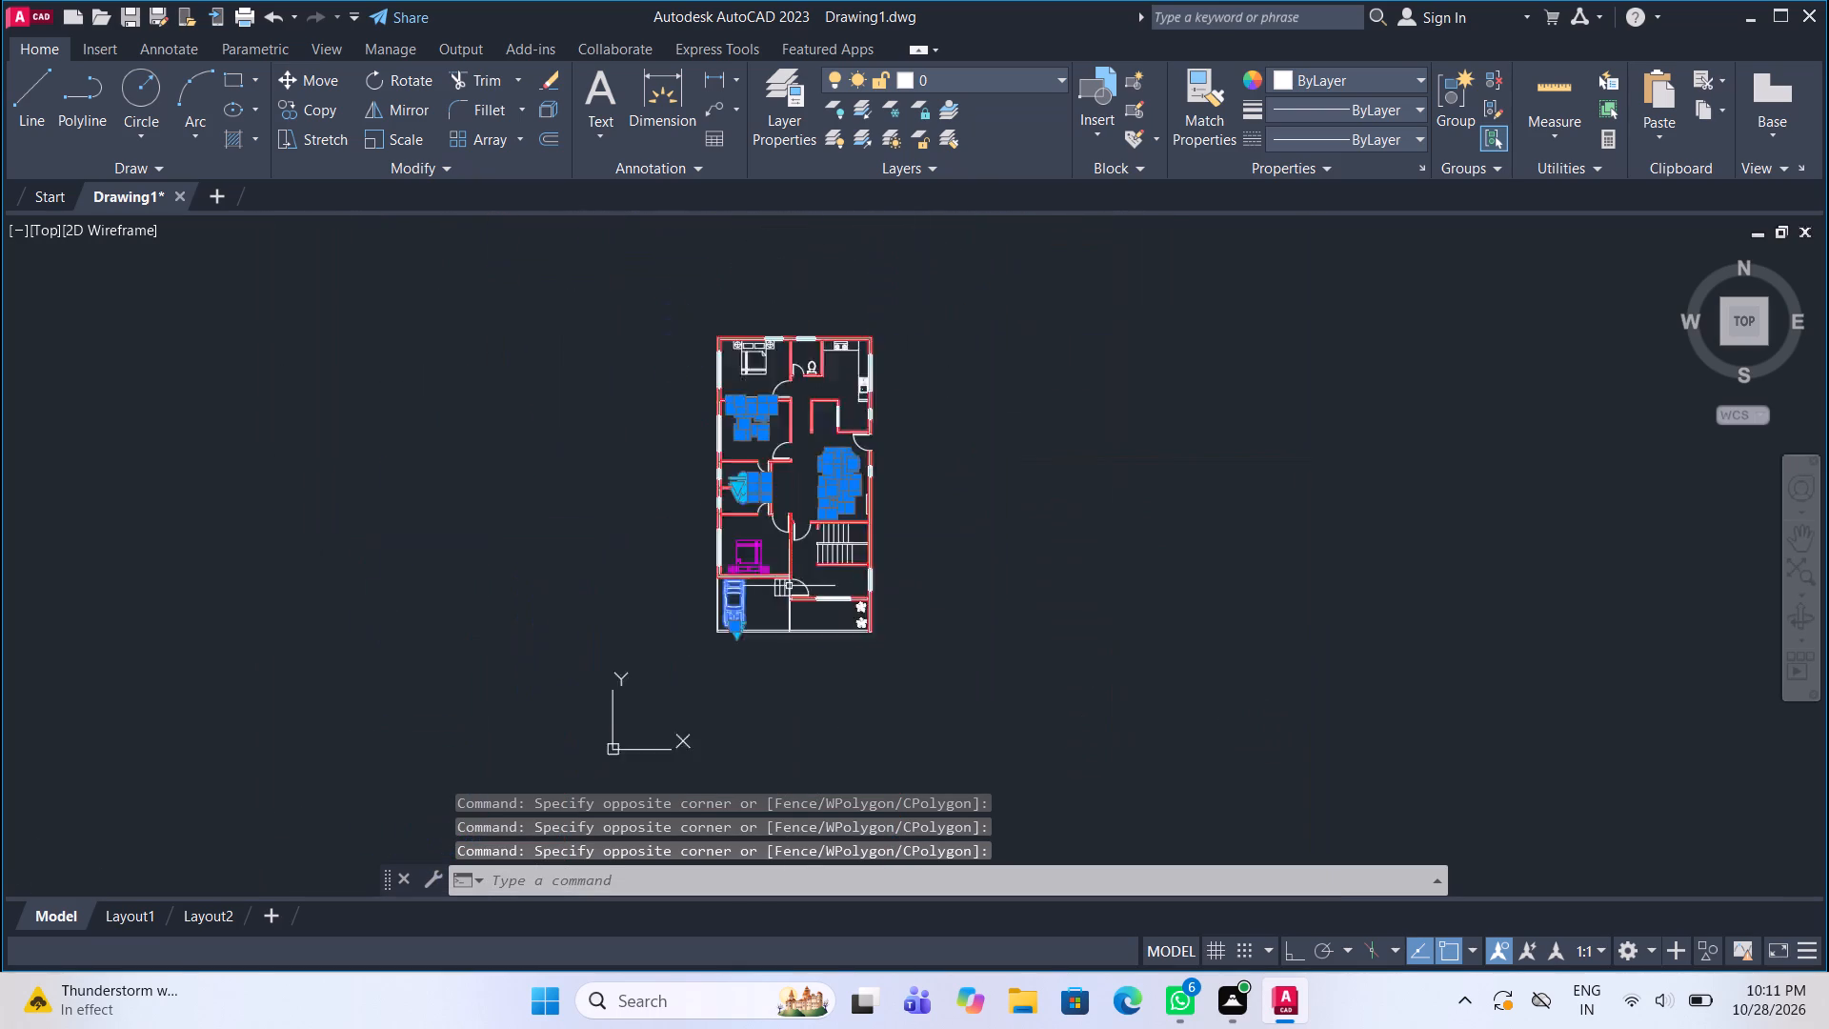
{"action": "scroll", "coordinate": [789, 586], "scroll_direction": "down", "scroll_amount": 1}
{"action": "scroll", "coordinate": [783, 429], "scroll_direction": "up", "scroll_amount": 4}
{"action": "scroll", "coordinate": [748, 576], "scroll_direction": "up", "scroll_amount": 1}
{"action": "left_click_drag", "start_coordinate": [723, 614], "coordinate": [713, 605]}
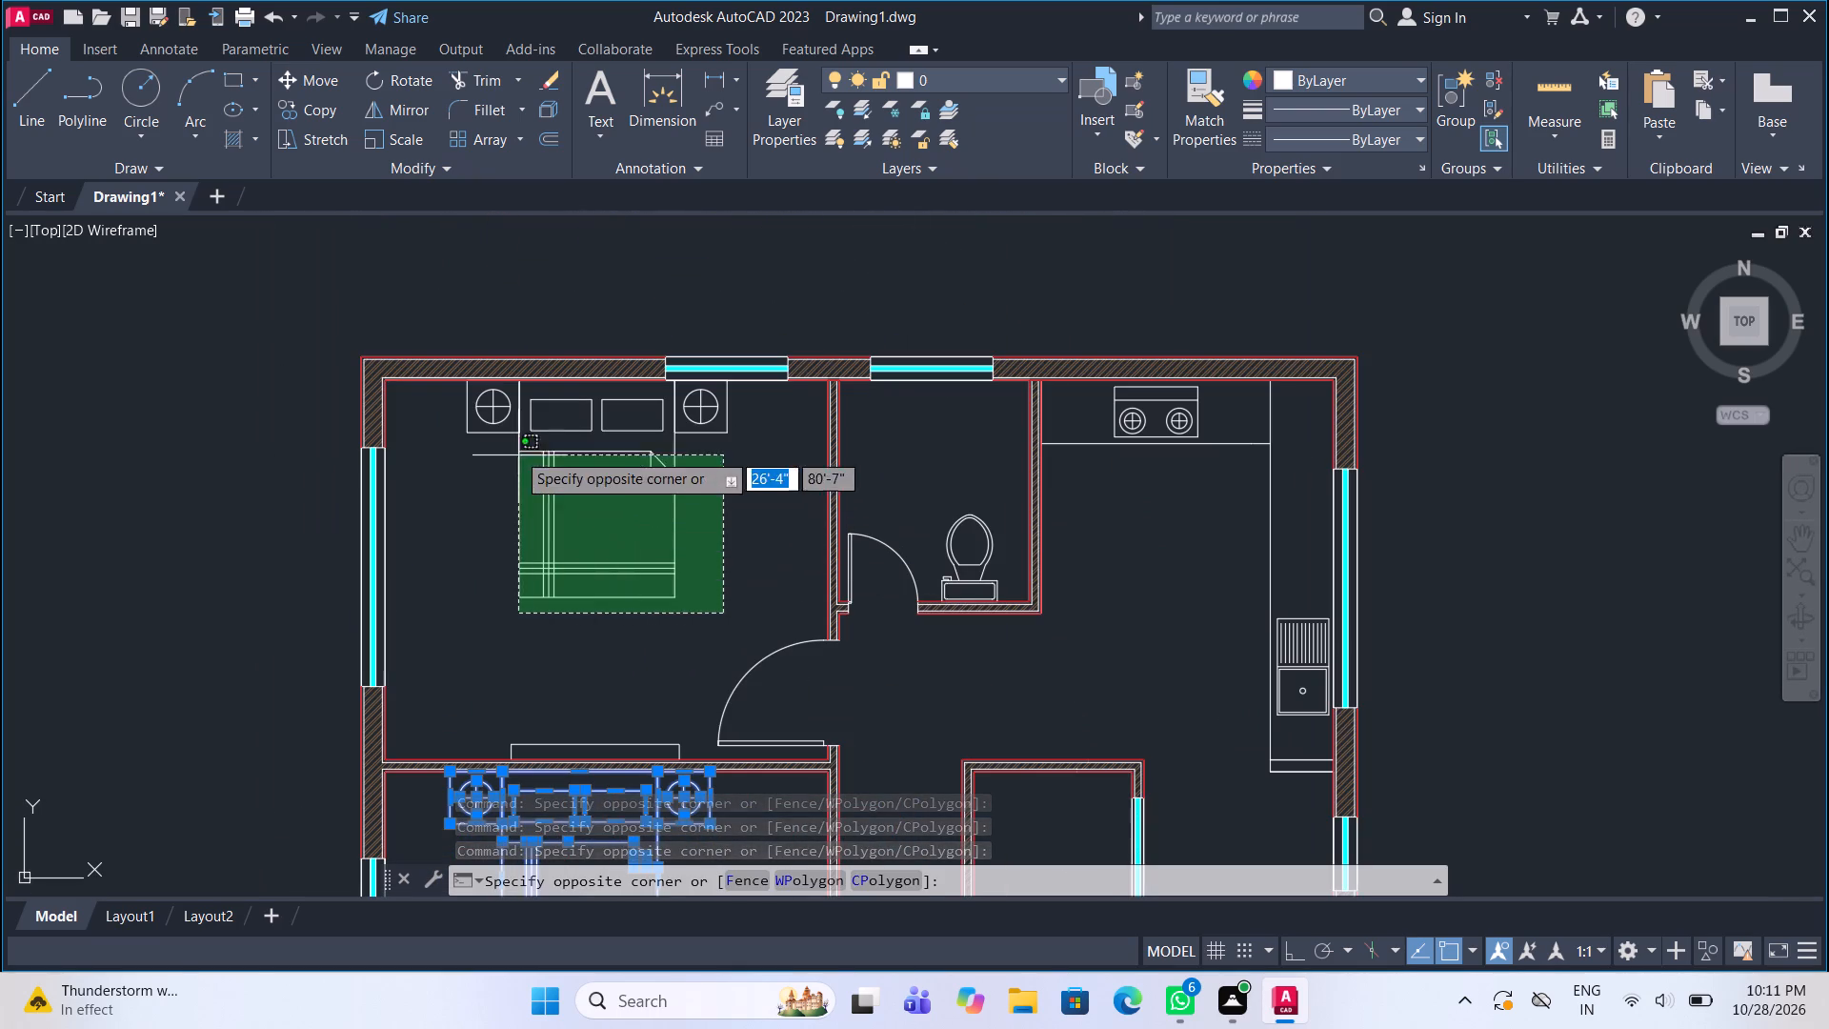
{"action": "left_click", "coordinate": [470, 397]}
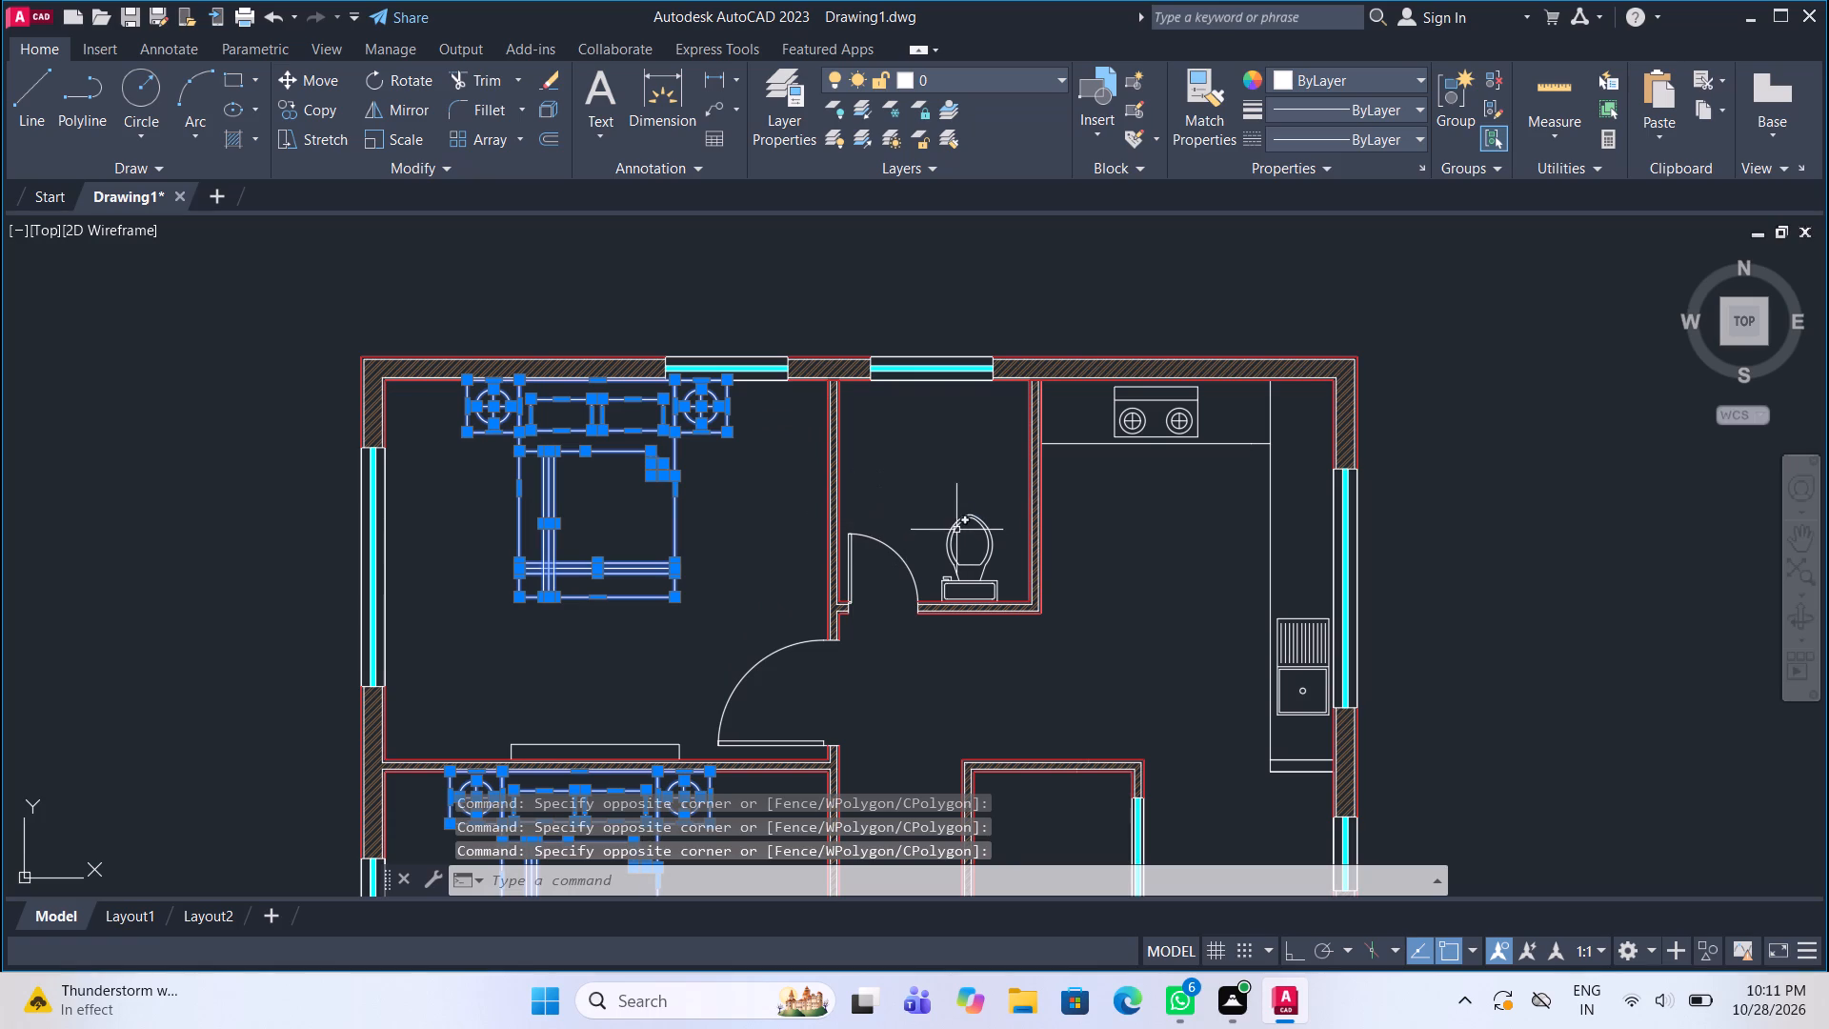
{"action": "left_click", "coordinate": [955, 529]}
{"action": "left_click", "coordinate": [1227, 463]}
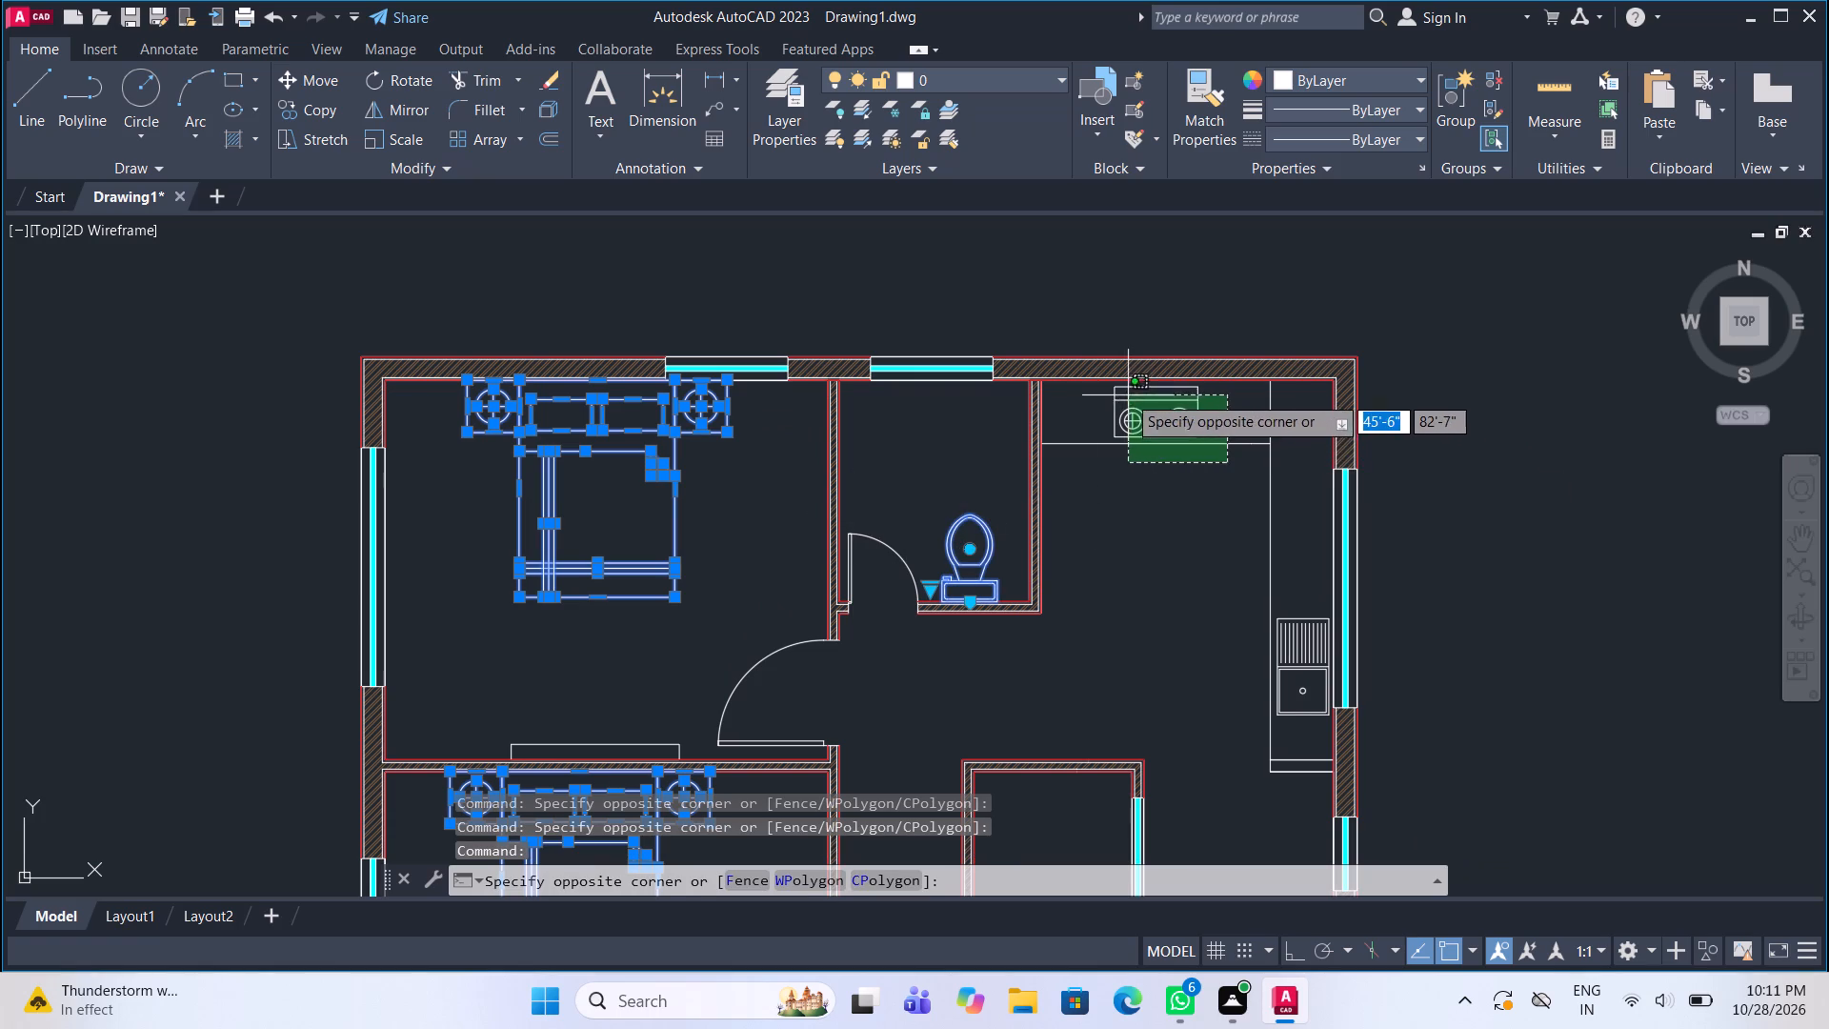
{"action": "left_click", "coordinate": [1106, 386]}
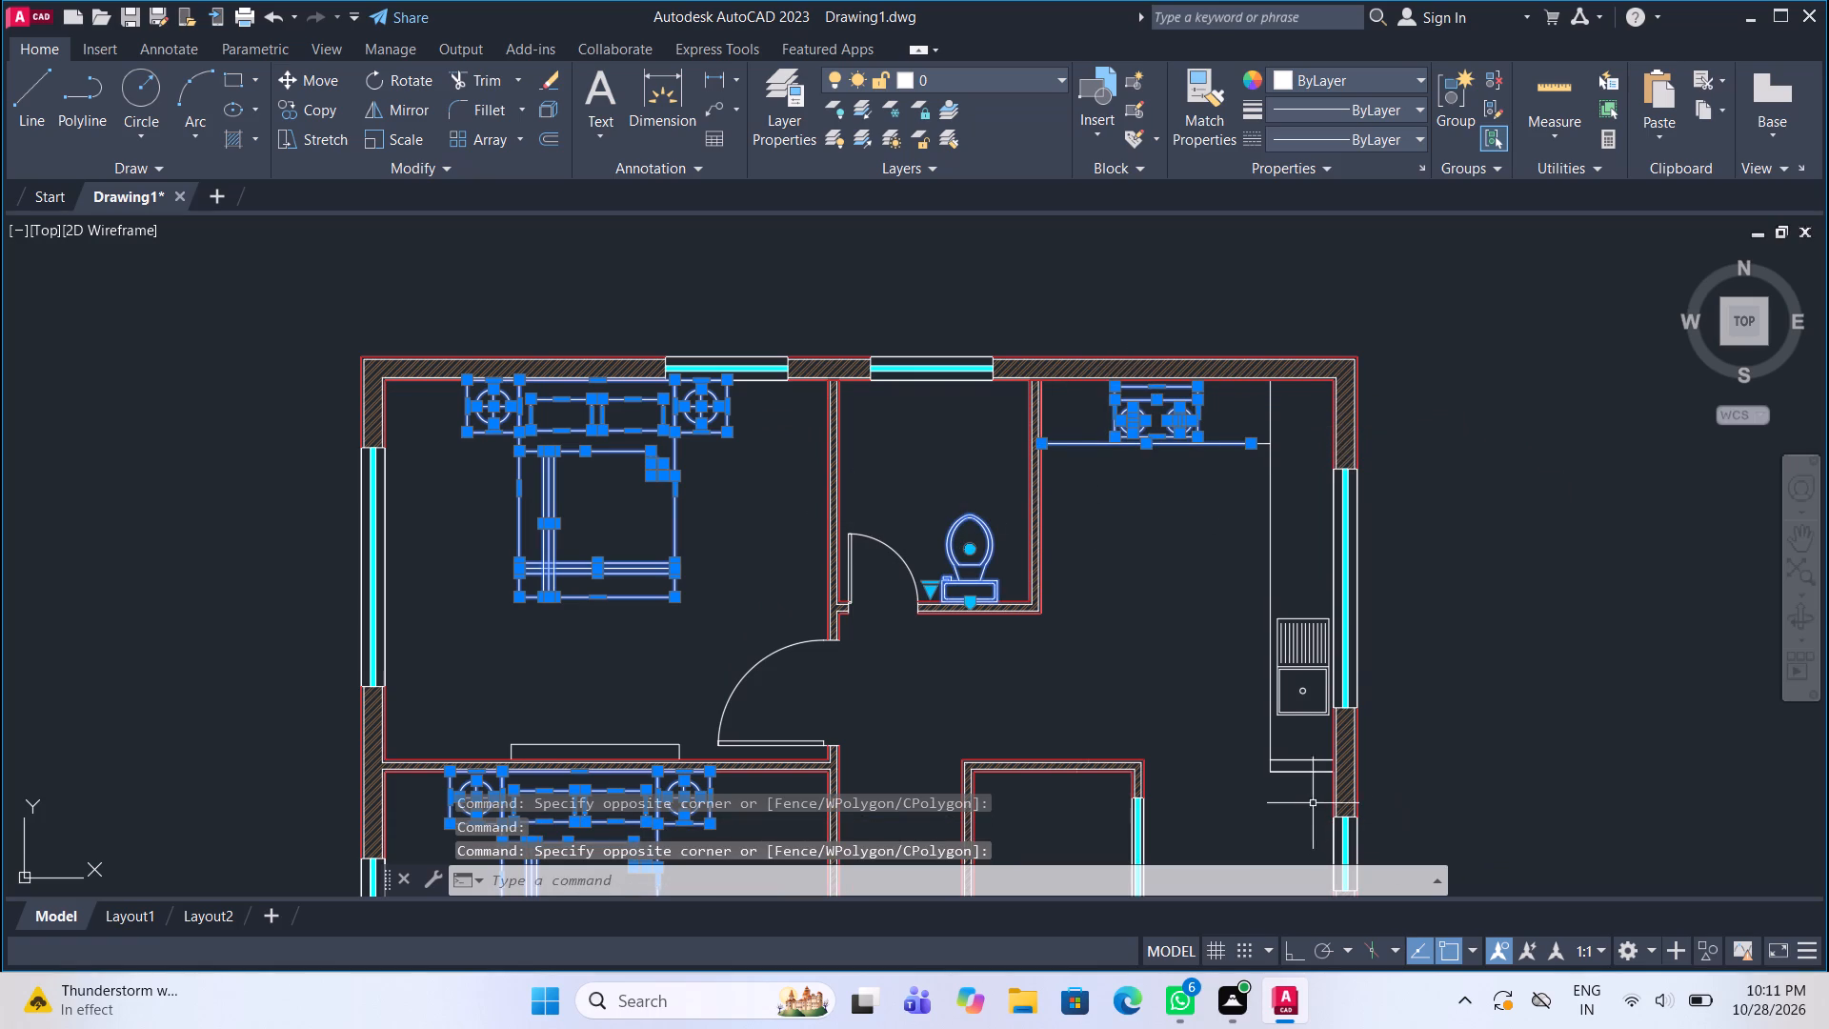
{"action": "left_click", "coordinate": [1327, 792]}
{"action": "left_click", "coordinate": [1236, 574]}
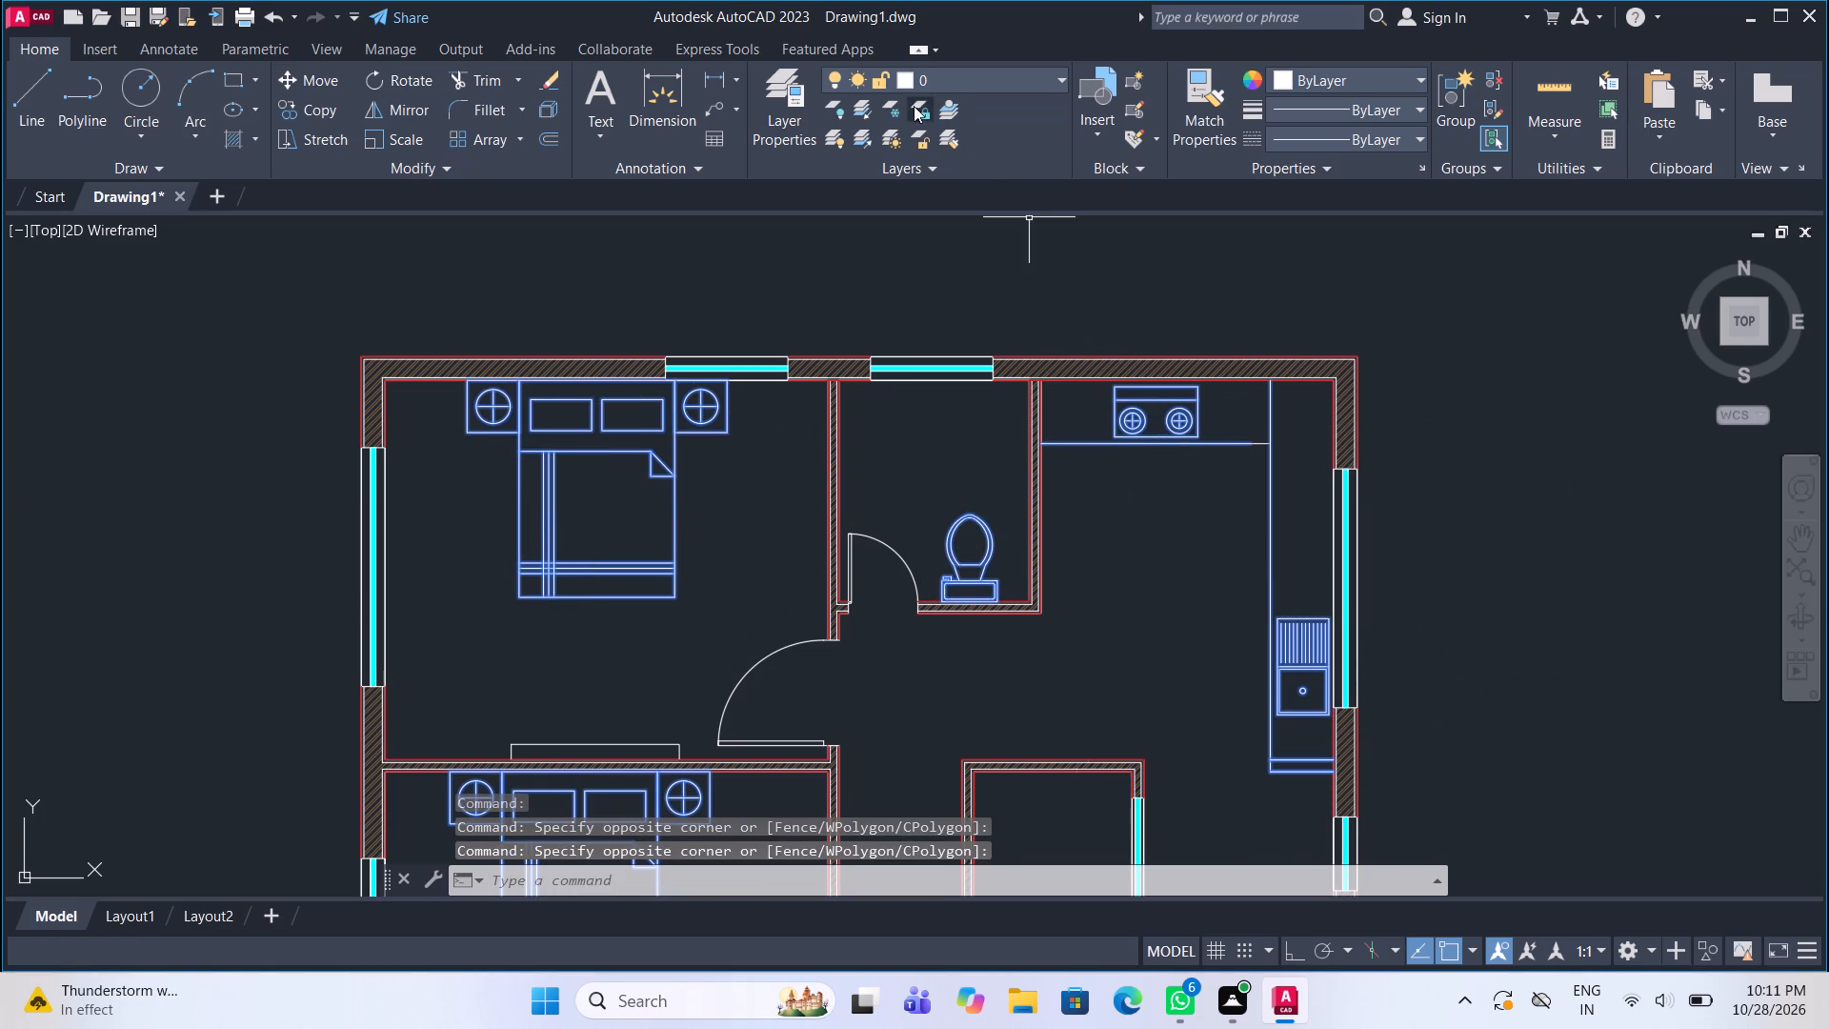
Assign all the selected furniture and fixtures to the fur layer and clear the selection.
{"action": "left_click", "coordinate": [951, 90]}
{"action": "left_click", "coordinate": [959, 134]}
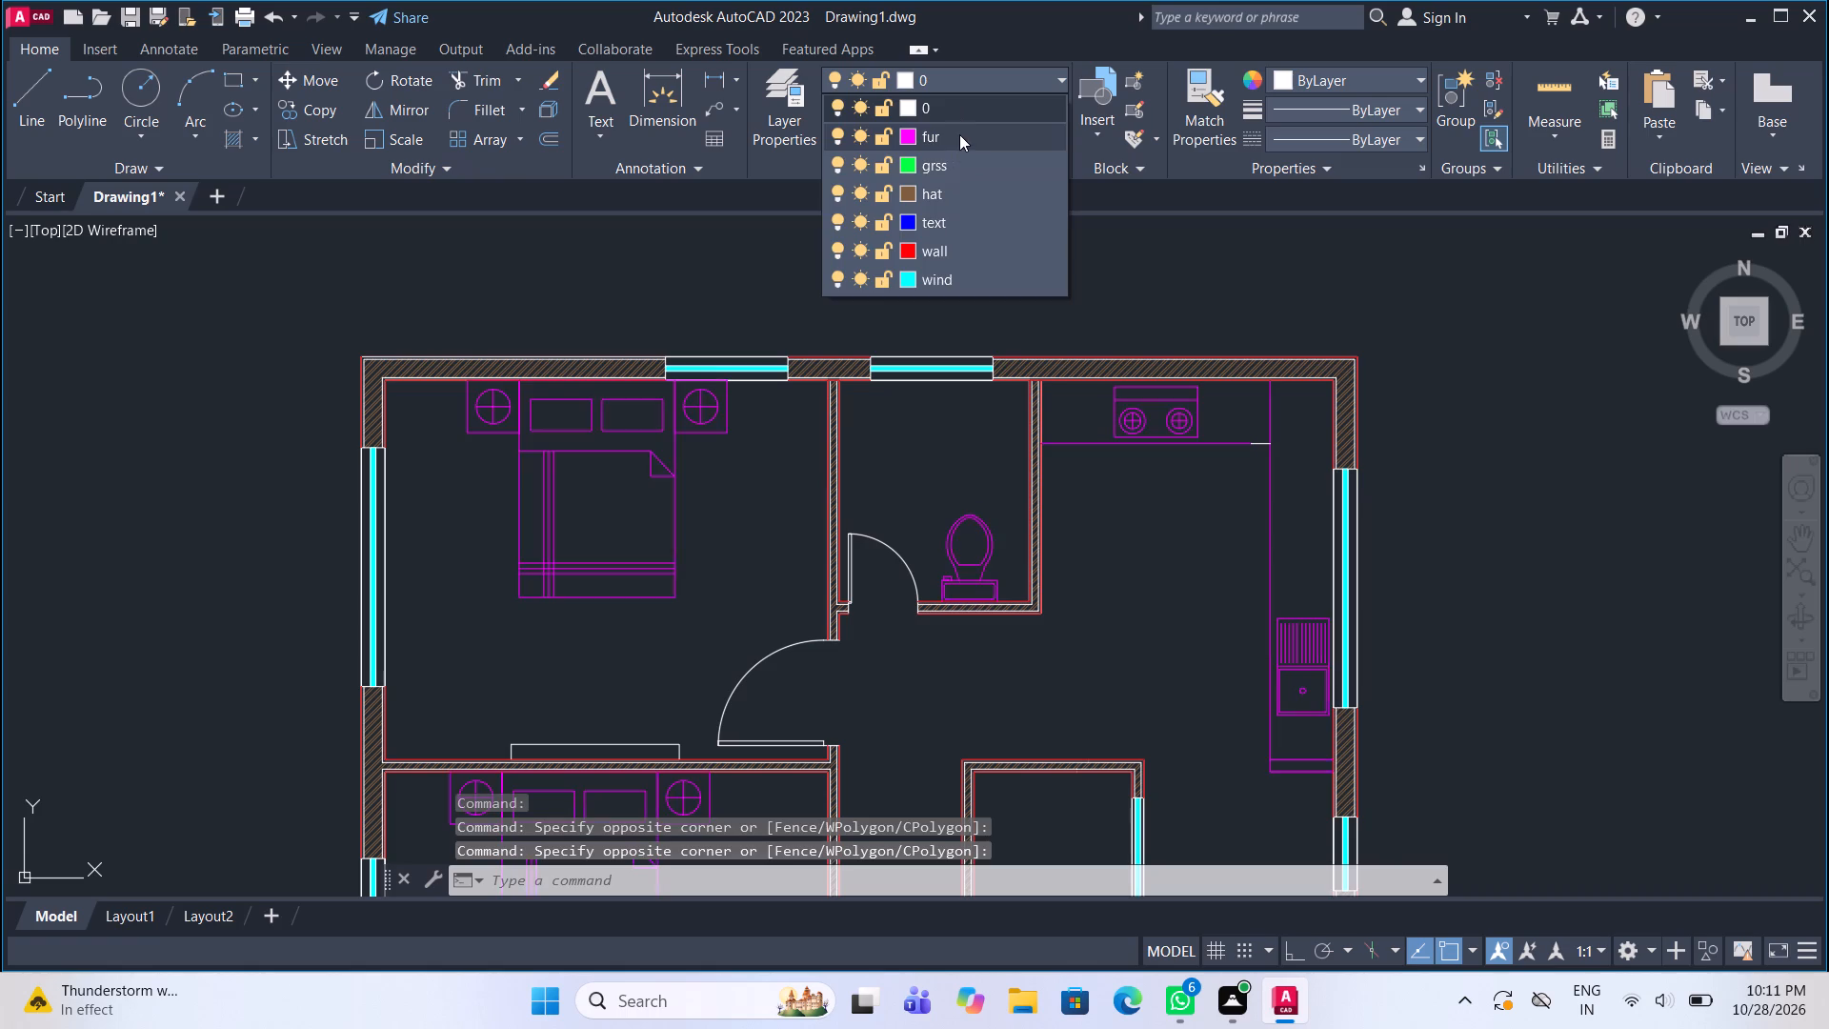
{"action": "key", "text": "Escape"}
Assign the drain circle of the southern bathroom's washbasin to the fur layer.
{"action": "scroll", "coordinate": [763, 377], "scroll_direction": "down", "scroll_amount": 2}
{"action": "middle_click_drag", "start_coordinate": [806, 441], "coordinate": [802, 293]}
{"action": "scroll", "coordinate": [783, 398], "scroll_direction": "down", "scroll_amount": 1}
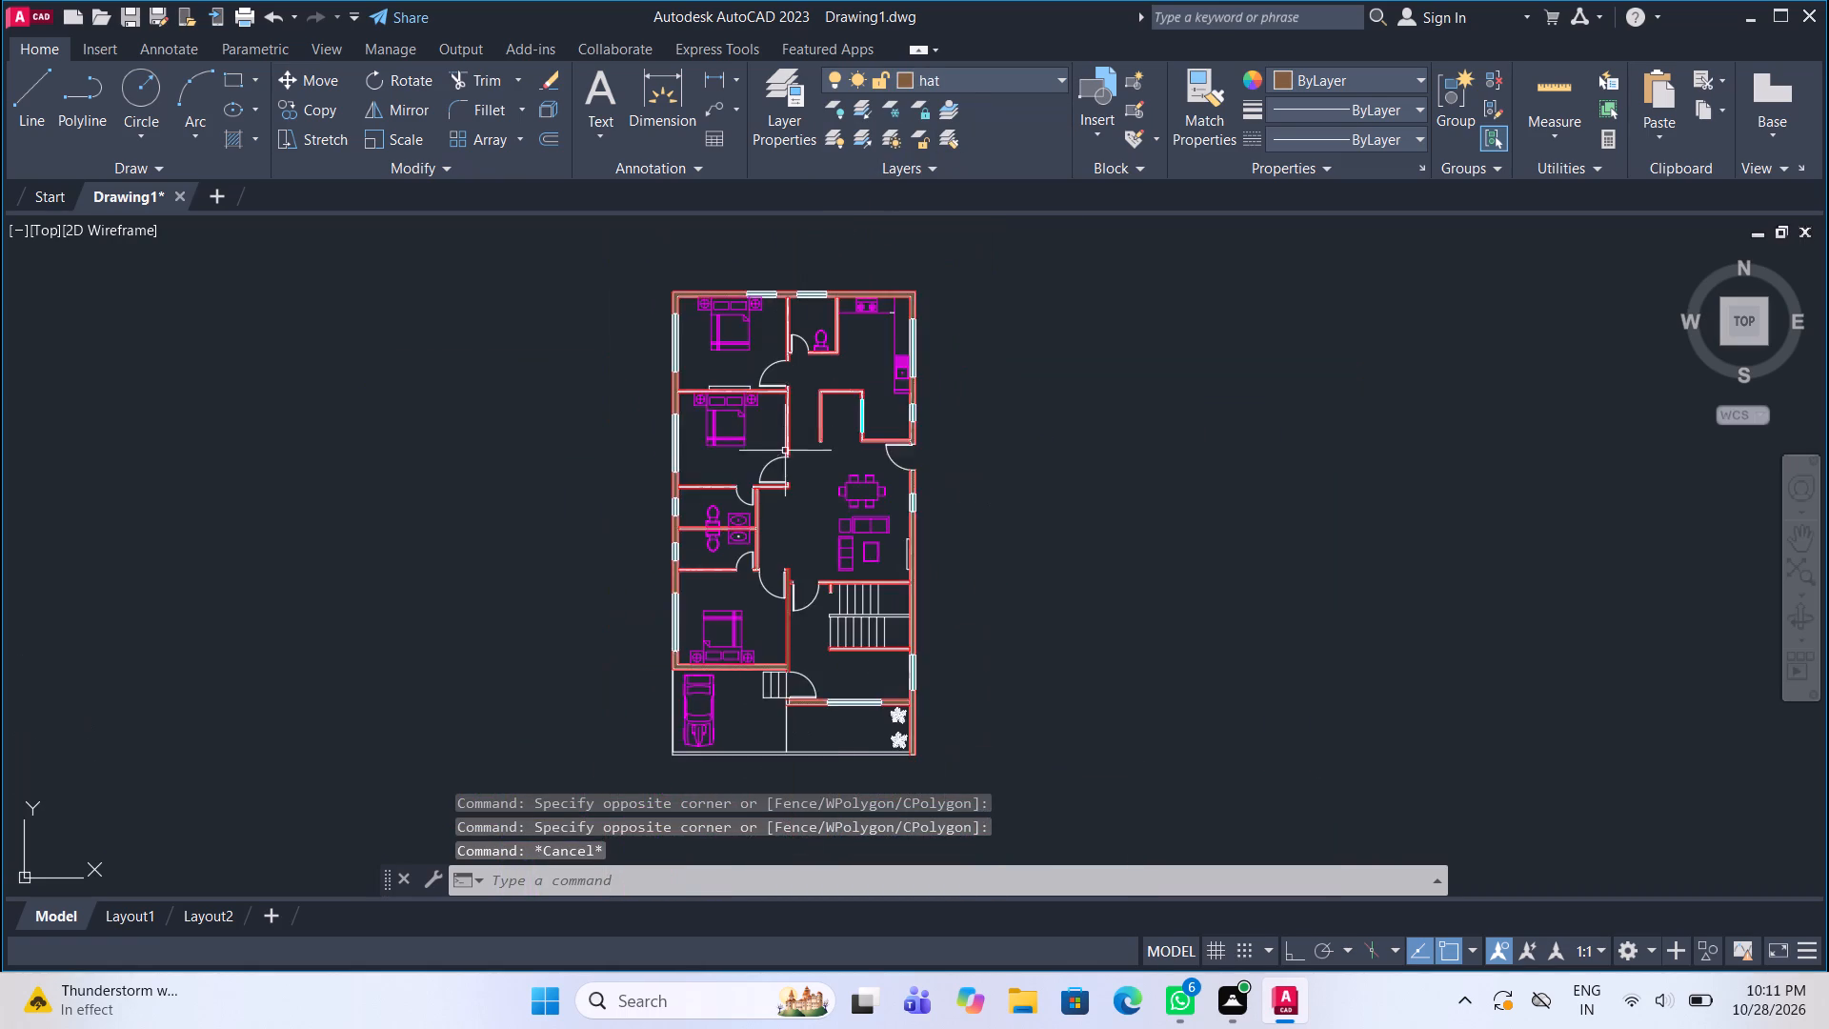
{"action": "scroll", "coordinate": [784, 455], "scroll_direction": "up", "scroll_amount": 1}
{"action": "scroll", "coordinate": [697, 631], "scroll_direction": "up", "scroll_amount": 3}
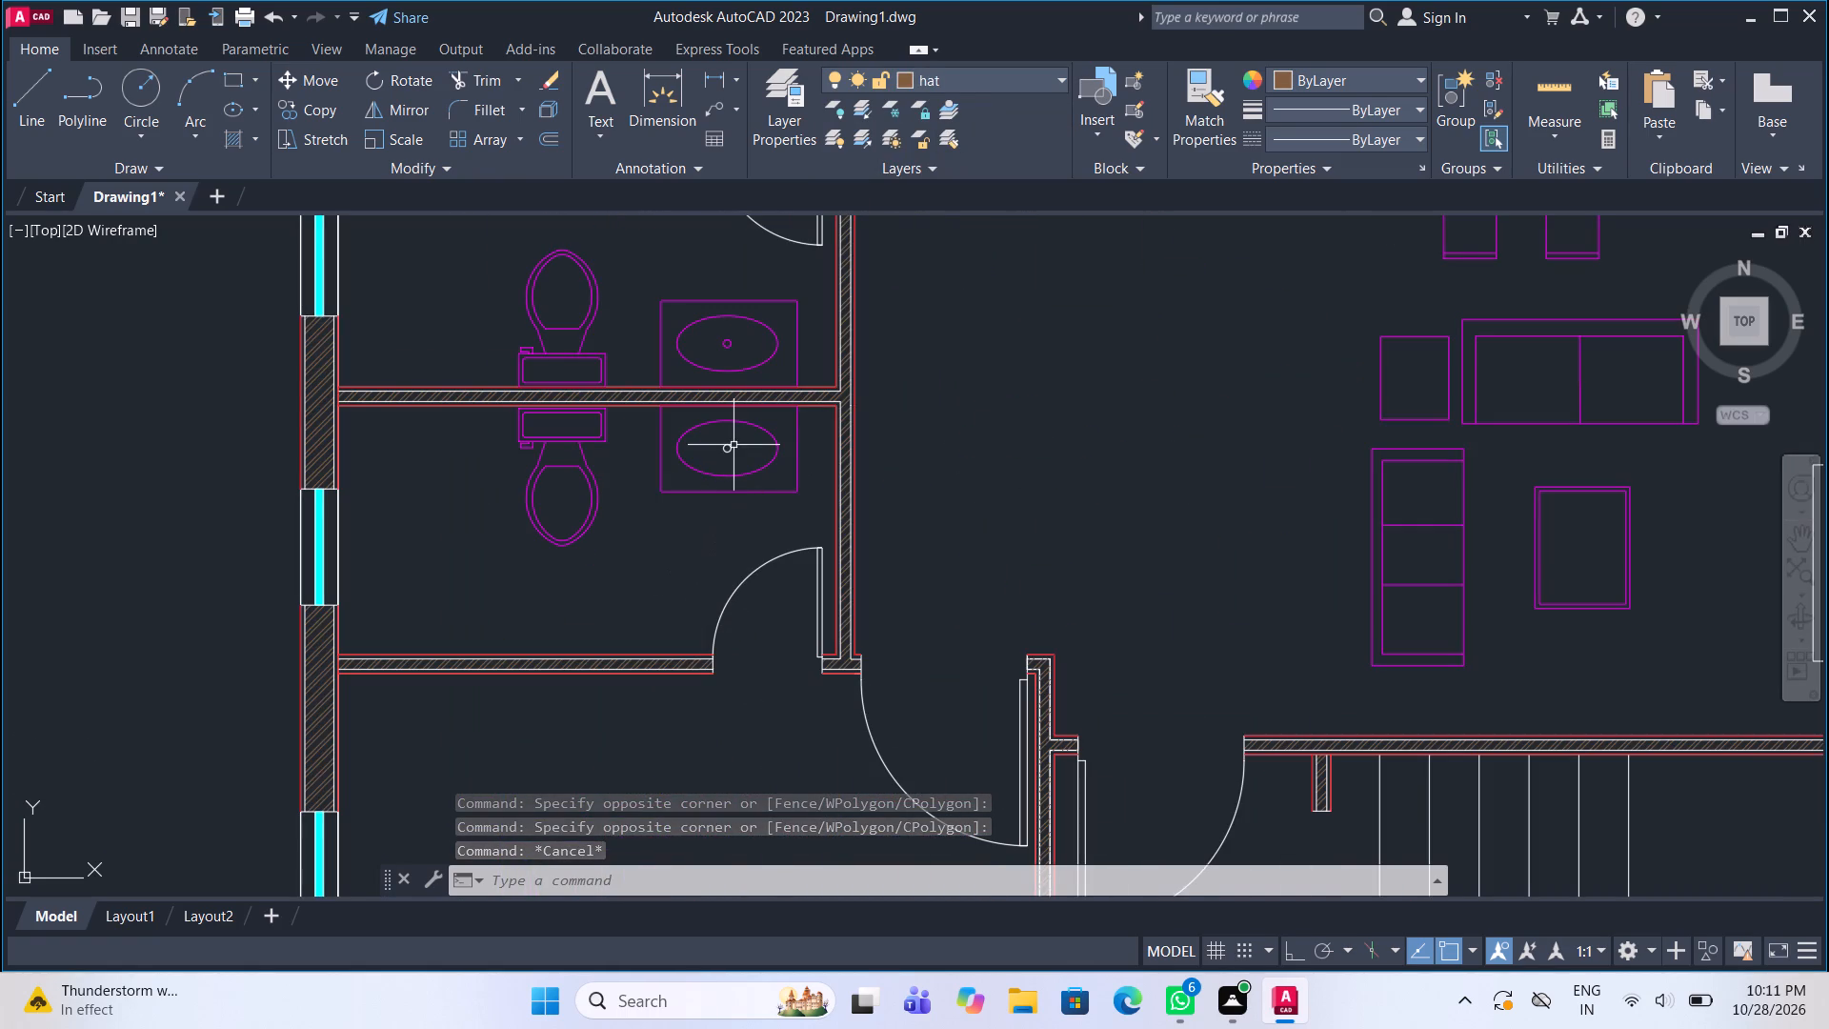
{"action": "left_click", "coordinate": [724, 448]}
{"action": "left_click", "coordinate": [949, 74]}
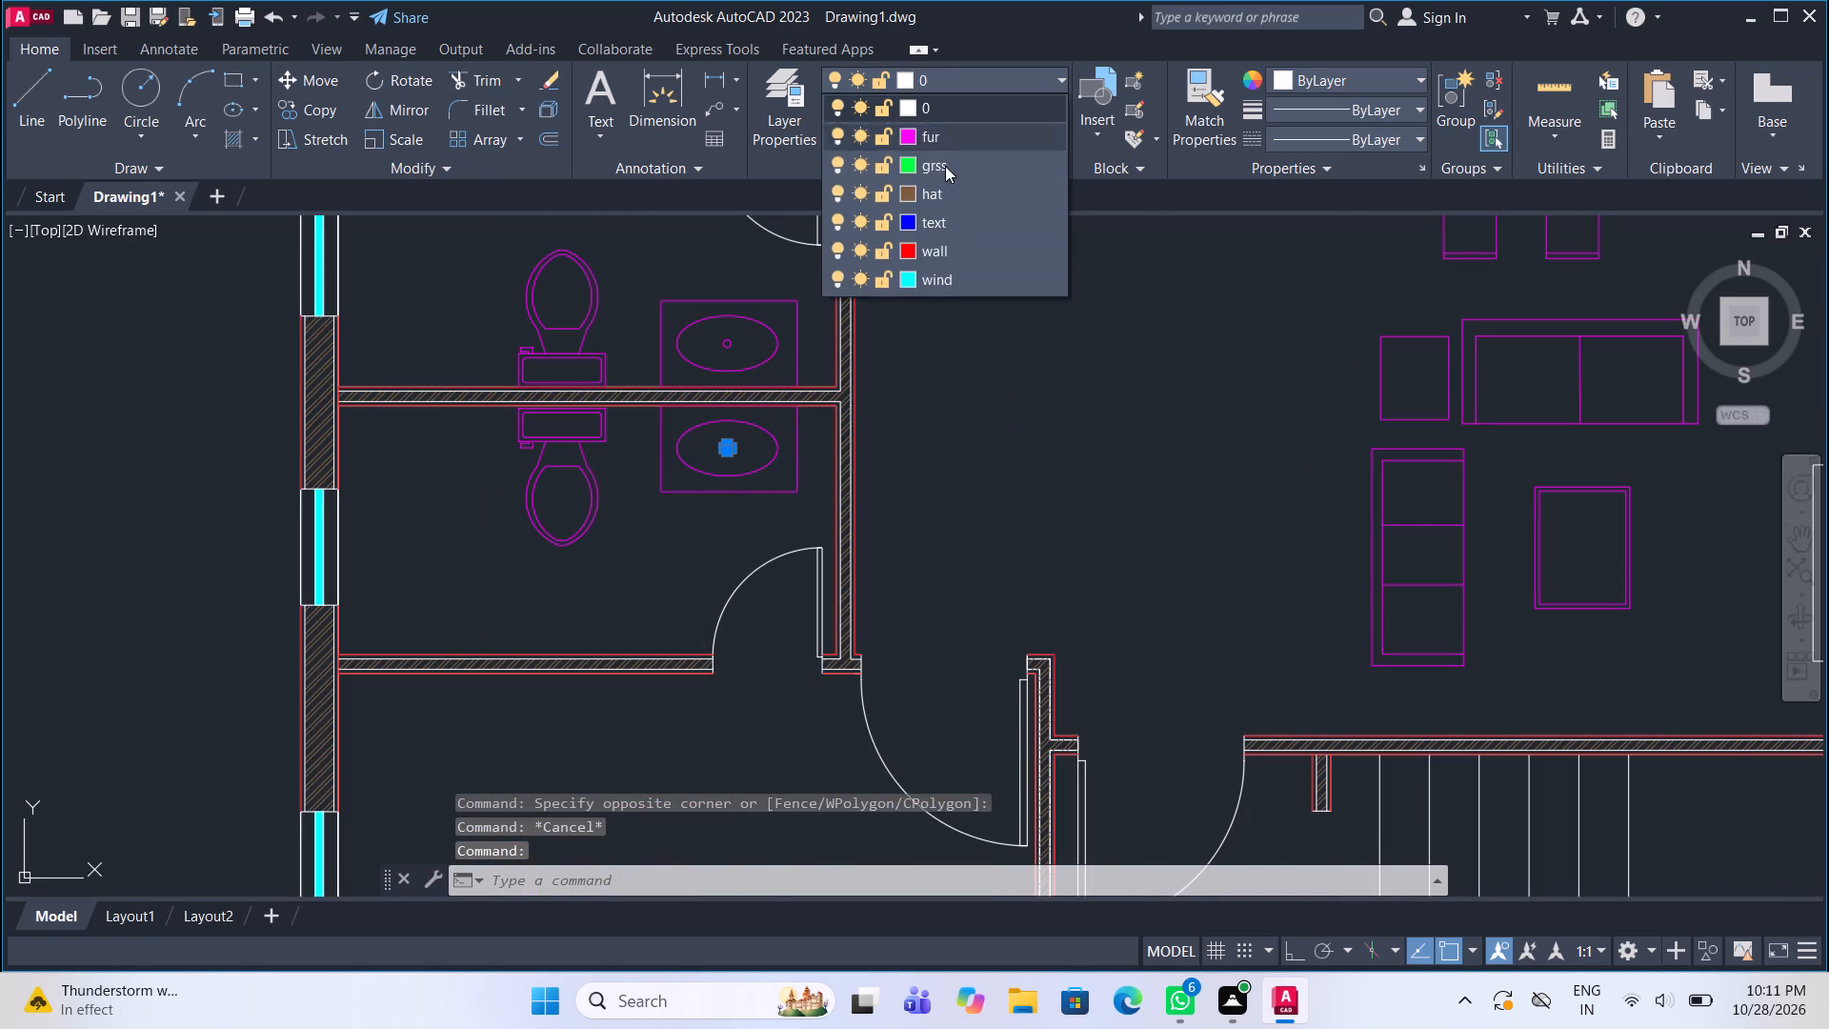
{"action": "left_click", "coordinate": [954, 132]}
{"action": "key", "text": "Escape"}
Select all similar door blocks starting from a bathroom door and assign them to the text layer.
{"action": "left_click", "coordinate": [814, 245]}
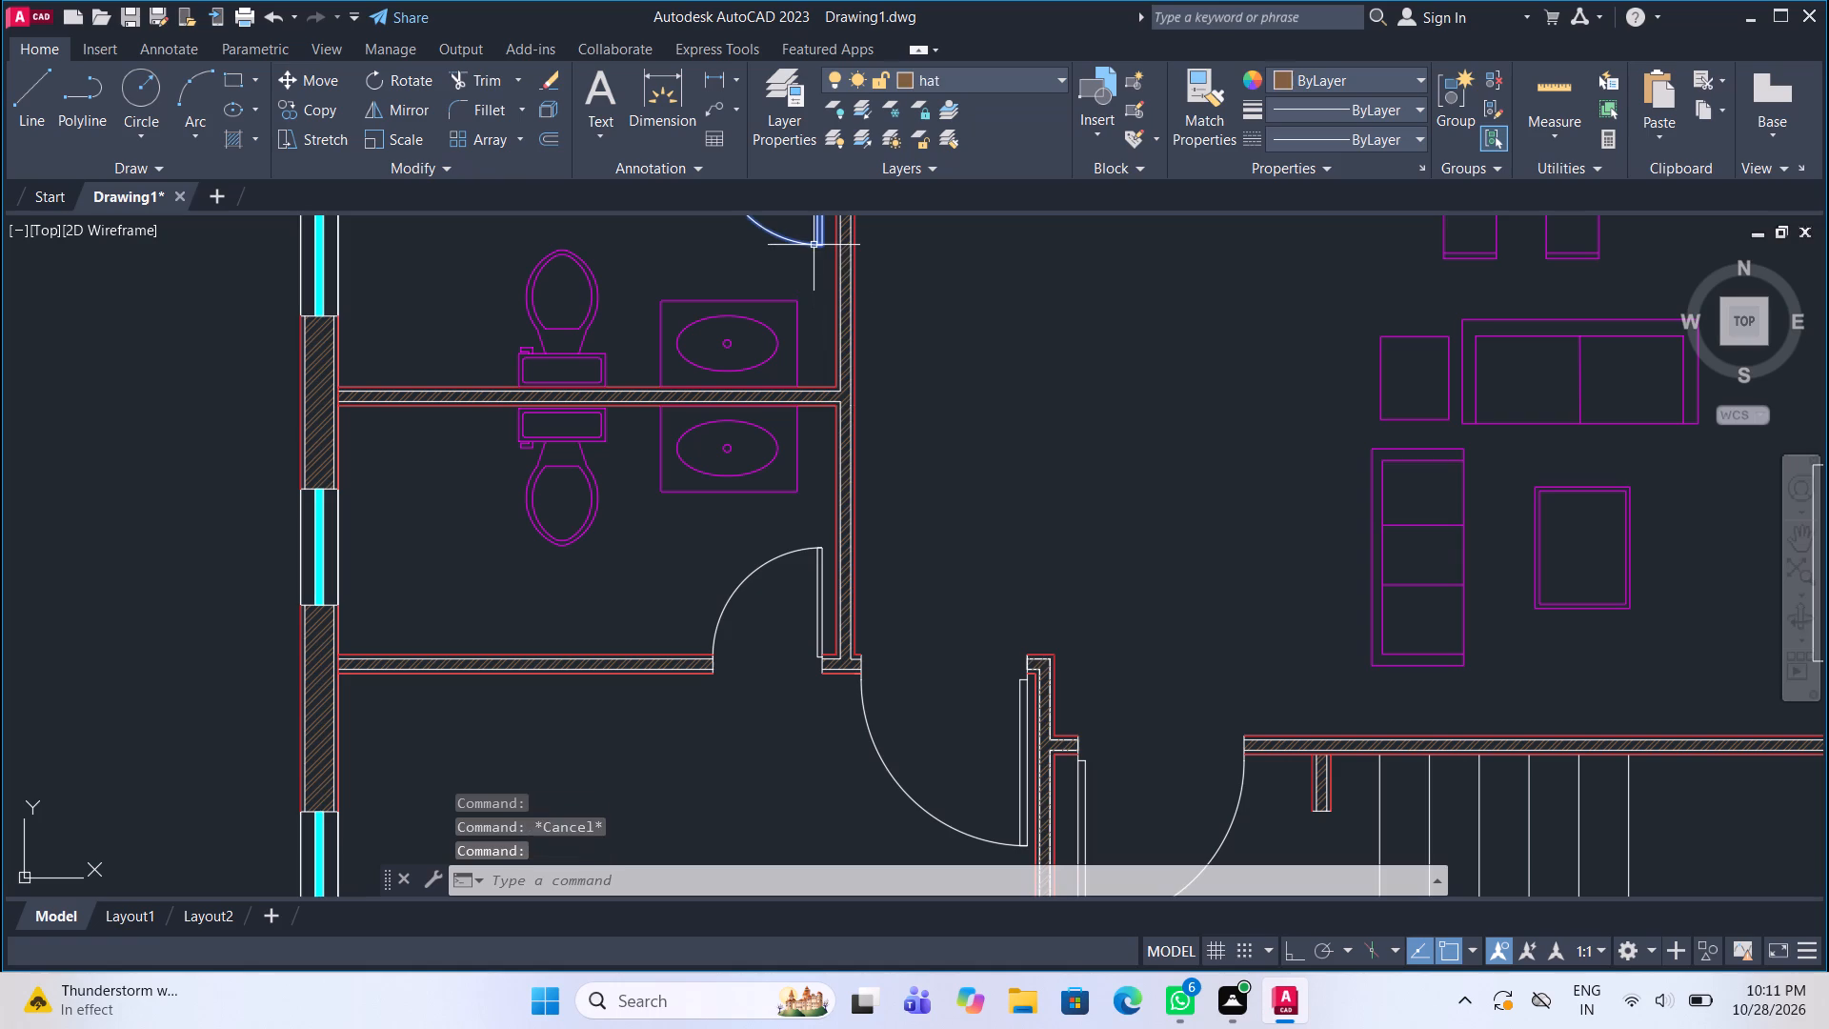
{"action": "right_click", "coordinate": [814, 245]}
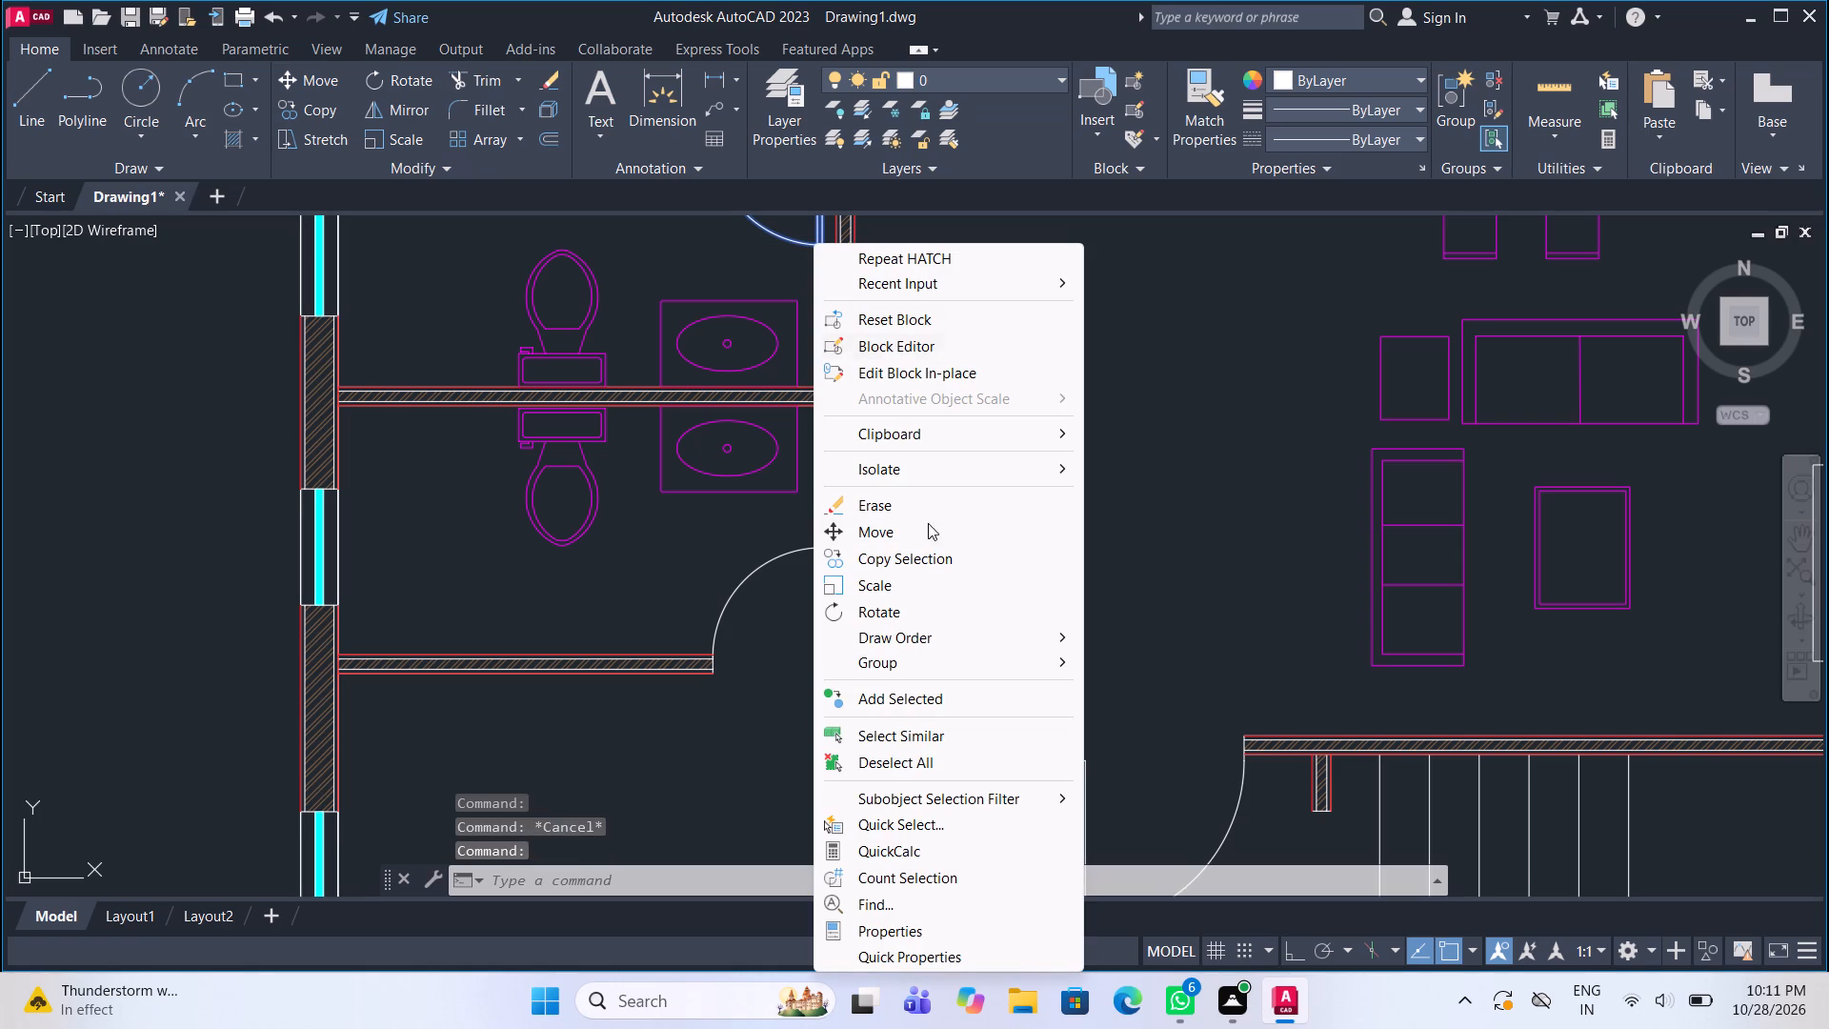
{"action": "left_click", "coordinate": [932, 736]}
{"action": "left_click", "coordinate": [993, 73]}
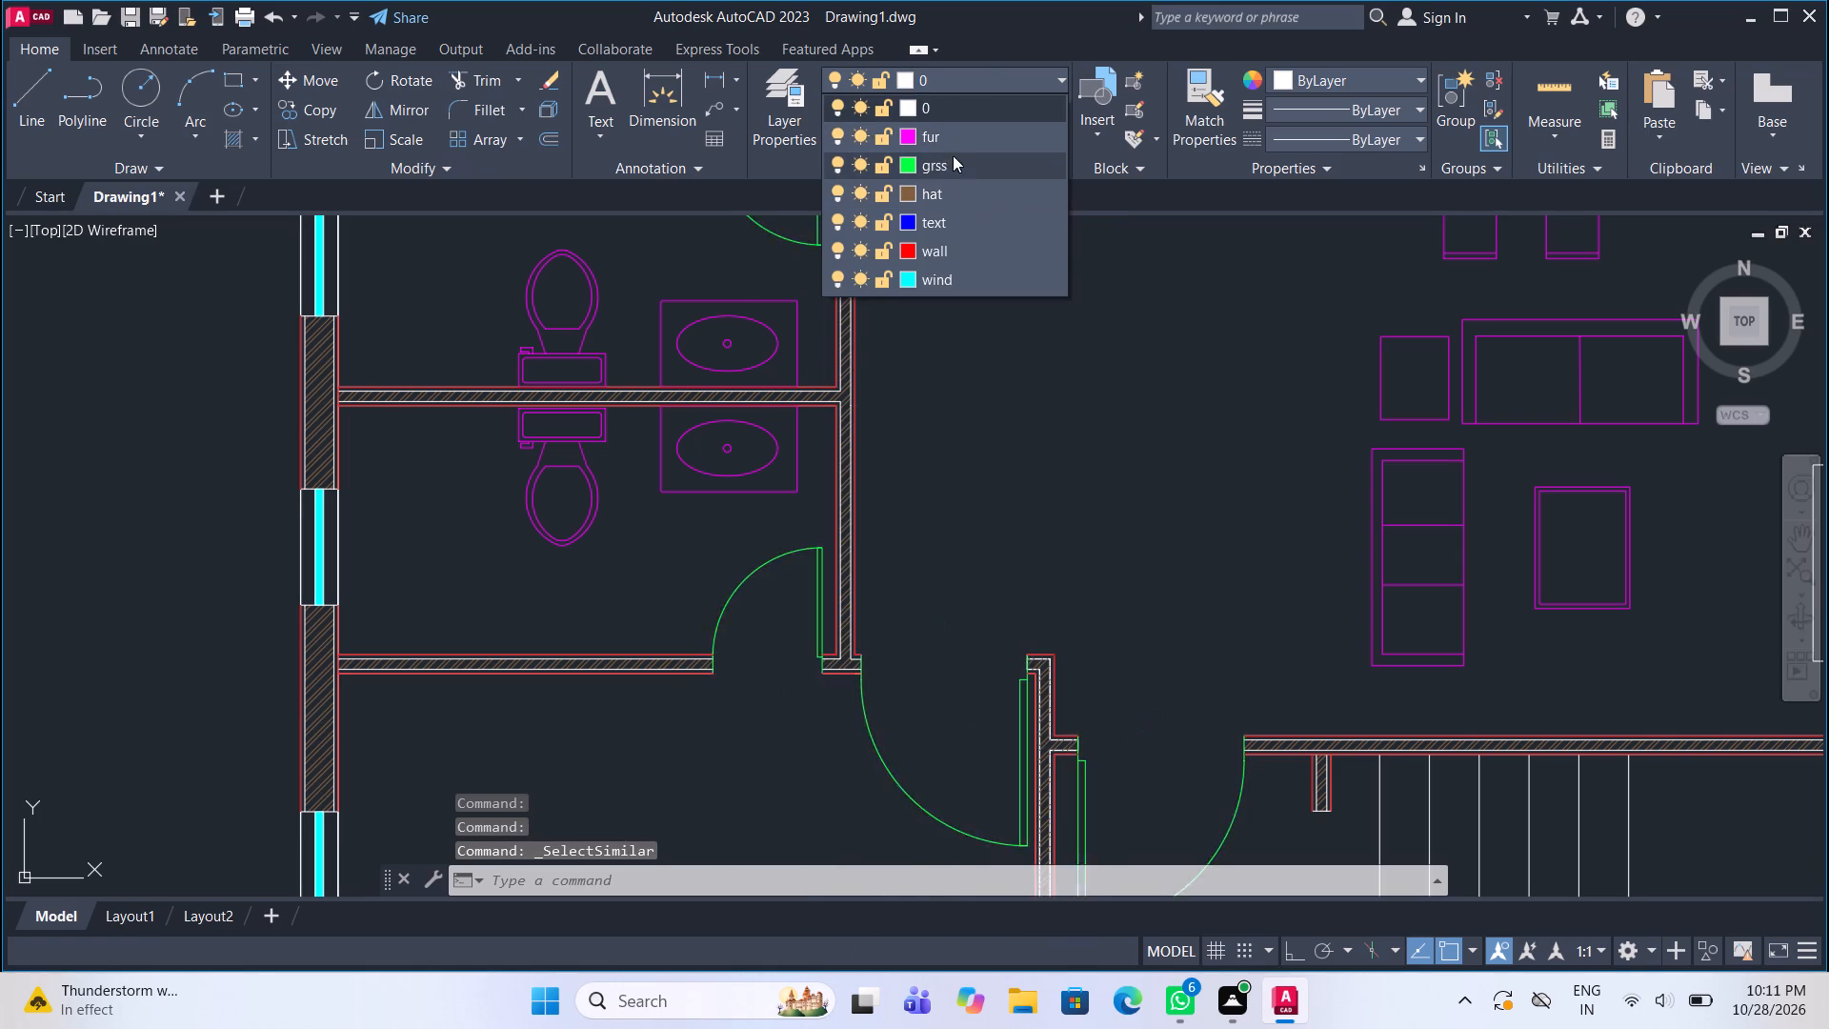
{"action": "left_click", "coordinate": [959, 225]}
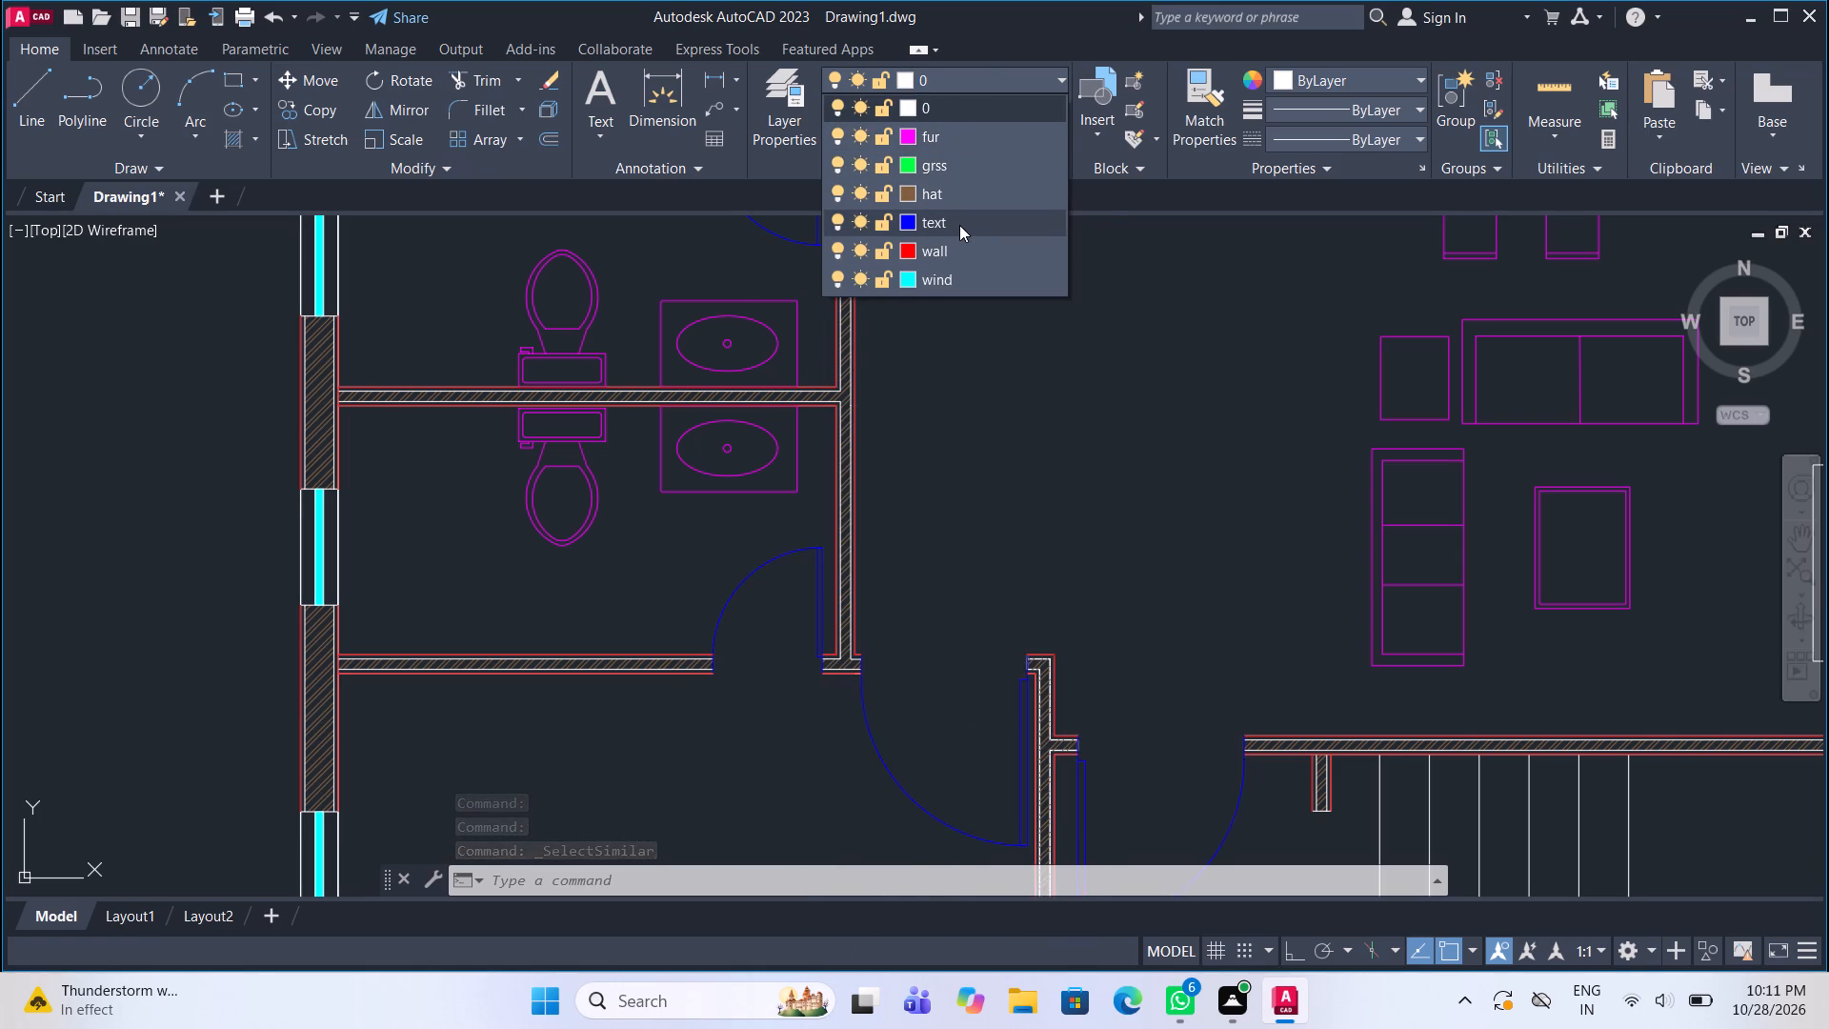
{"action": "scroll", "coordinate": [732, 428], "scroll_direction": "down", "scroll_amount": 3}
{"action": "key", "text": "Escape"}
Make grss the current layer and draw a line closing the gap between the lower staircase wall and the bedroom wall.
{"action": "middle_click_drag", "start_coordinate": [768, 571], "coordinate": [754, 526]}
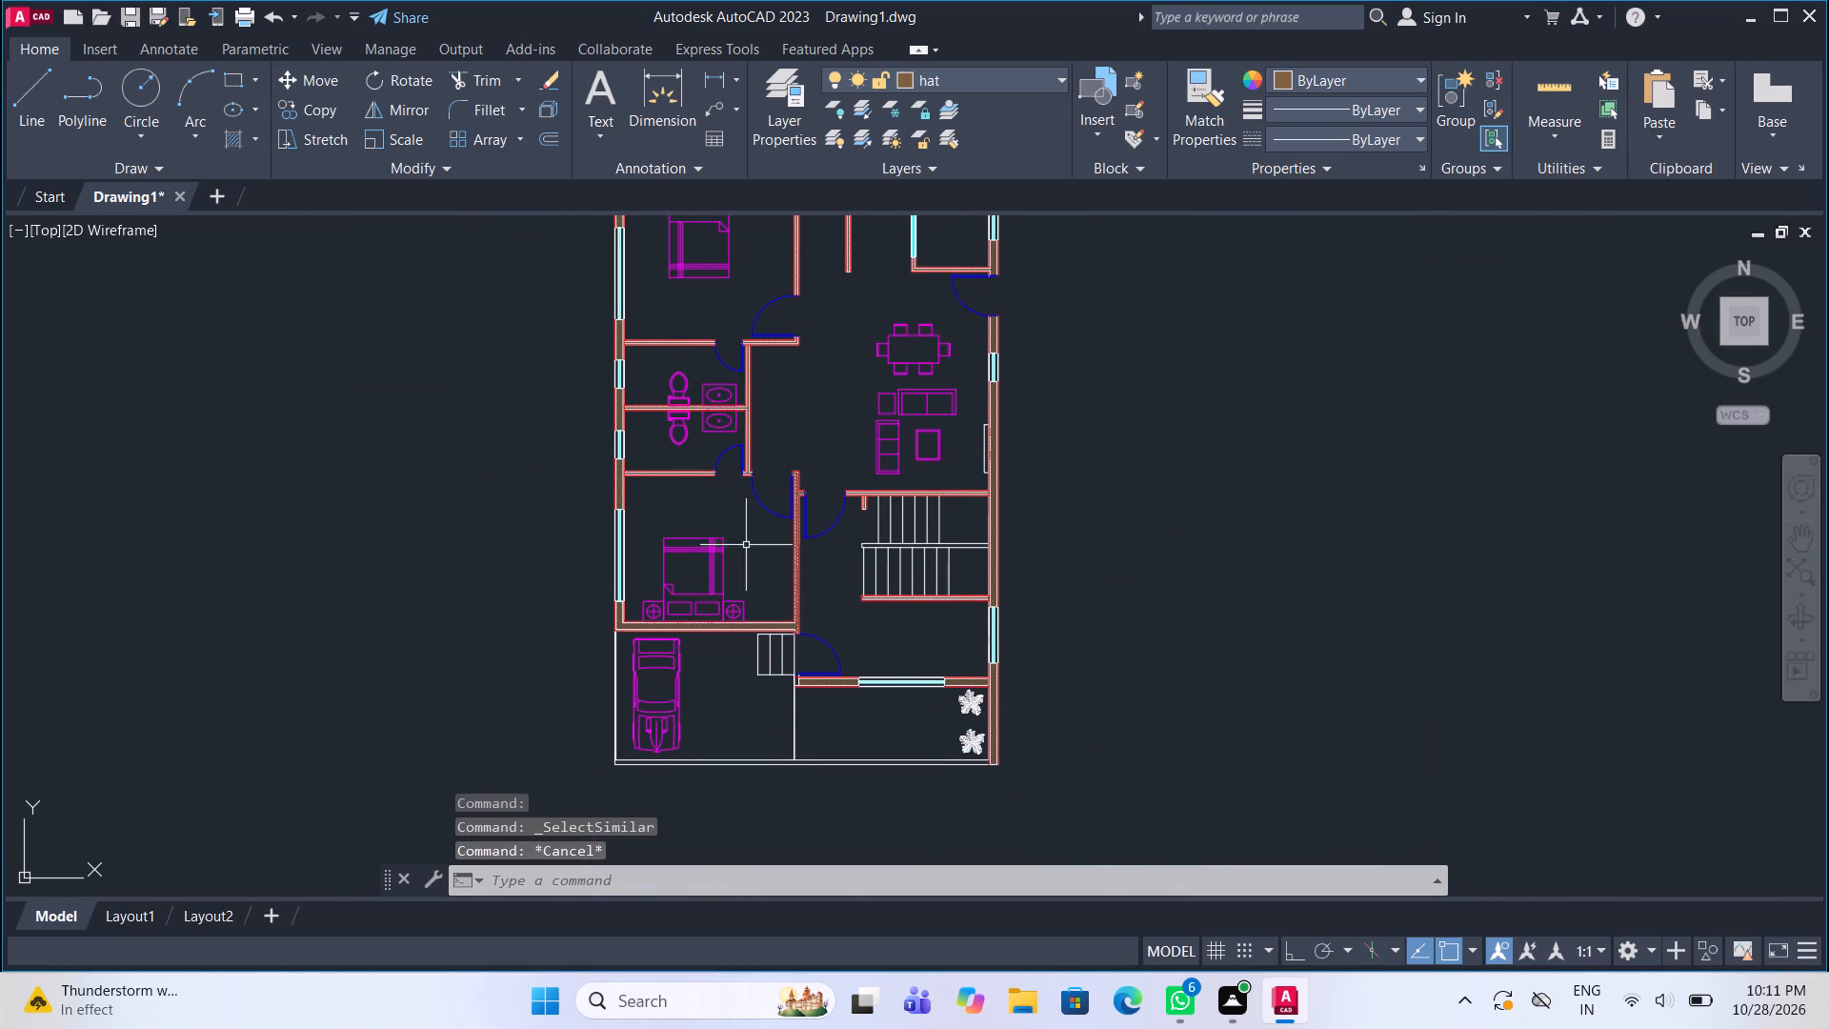
{"action": "middle_click_drag", "start_coordinate": [719, 666], "coordinate": [719, 636]}
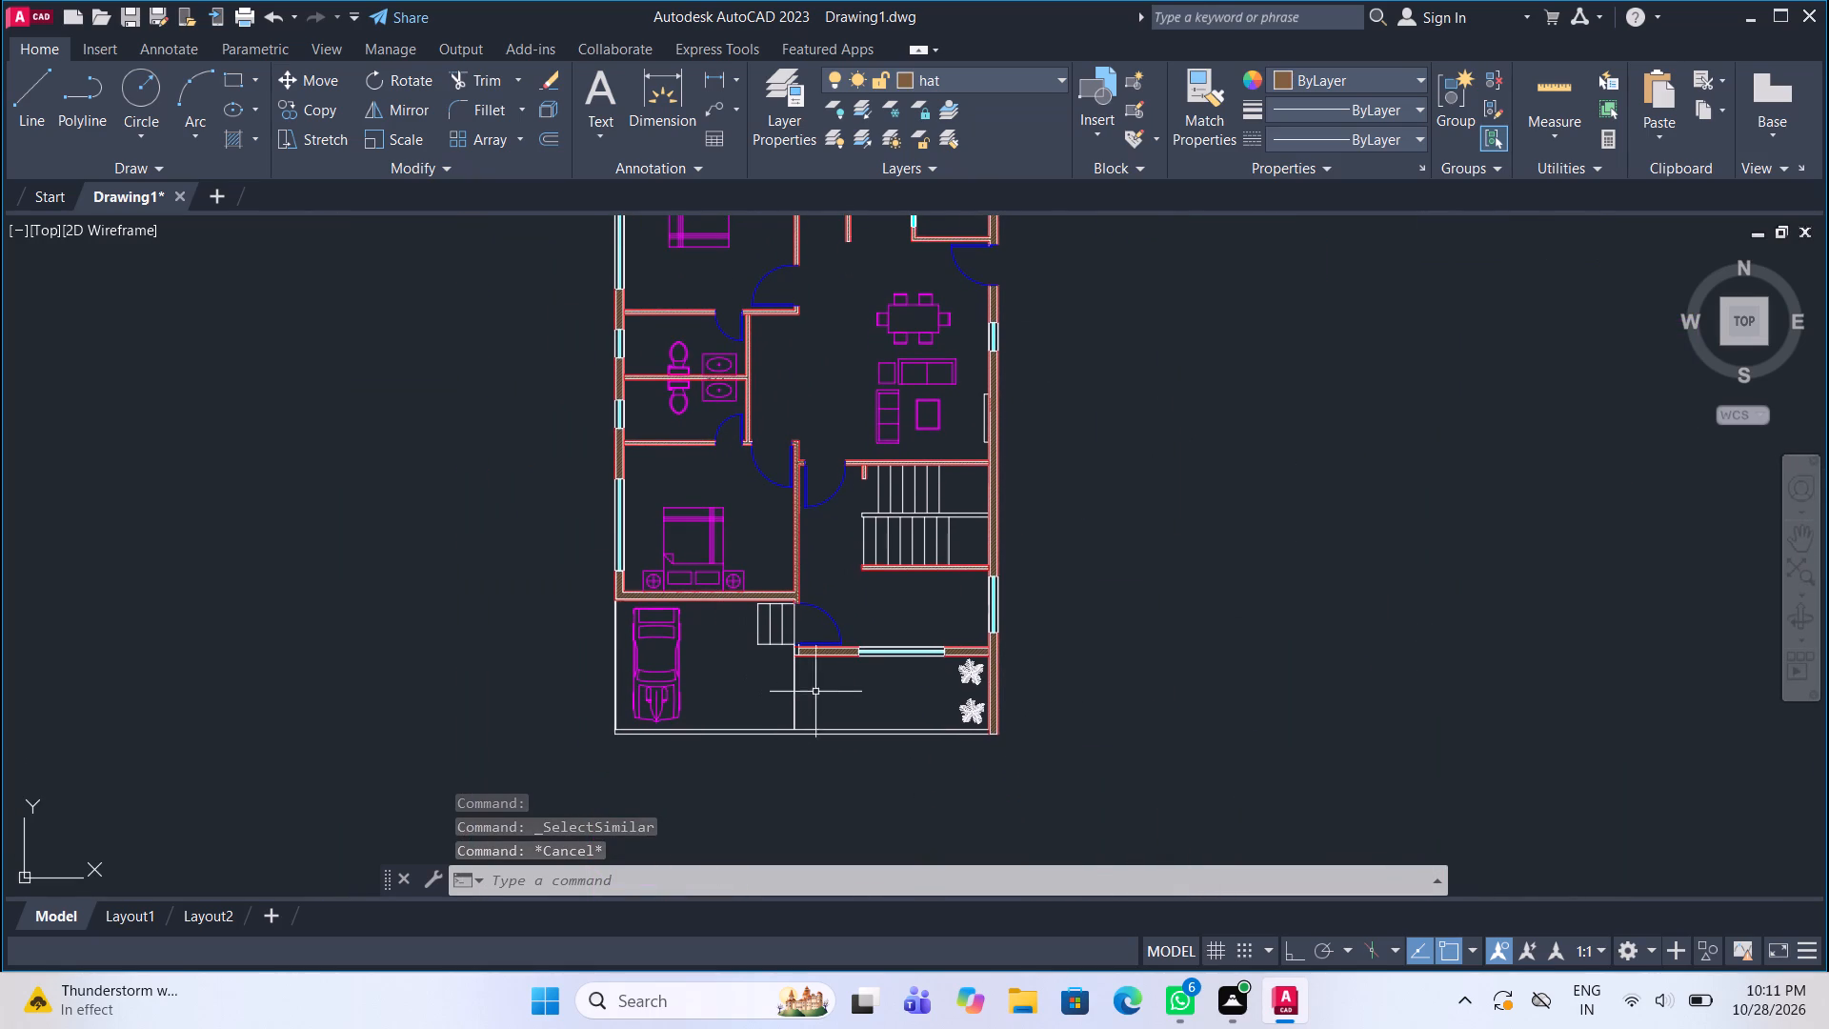
{"action": "scroll", "coordinate": [794, 651], "scroll_direction": "up", "scroll_amount": 2}
{"action": "scroll", "coordinate": [874, 680], "scroll_direction": "down", "scroll_amount": 1}
{"action": "middle_click_drag", "start_coordinate": [1054, 686], "coordinate": [997, 610]}
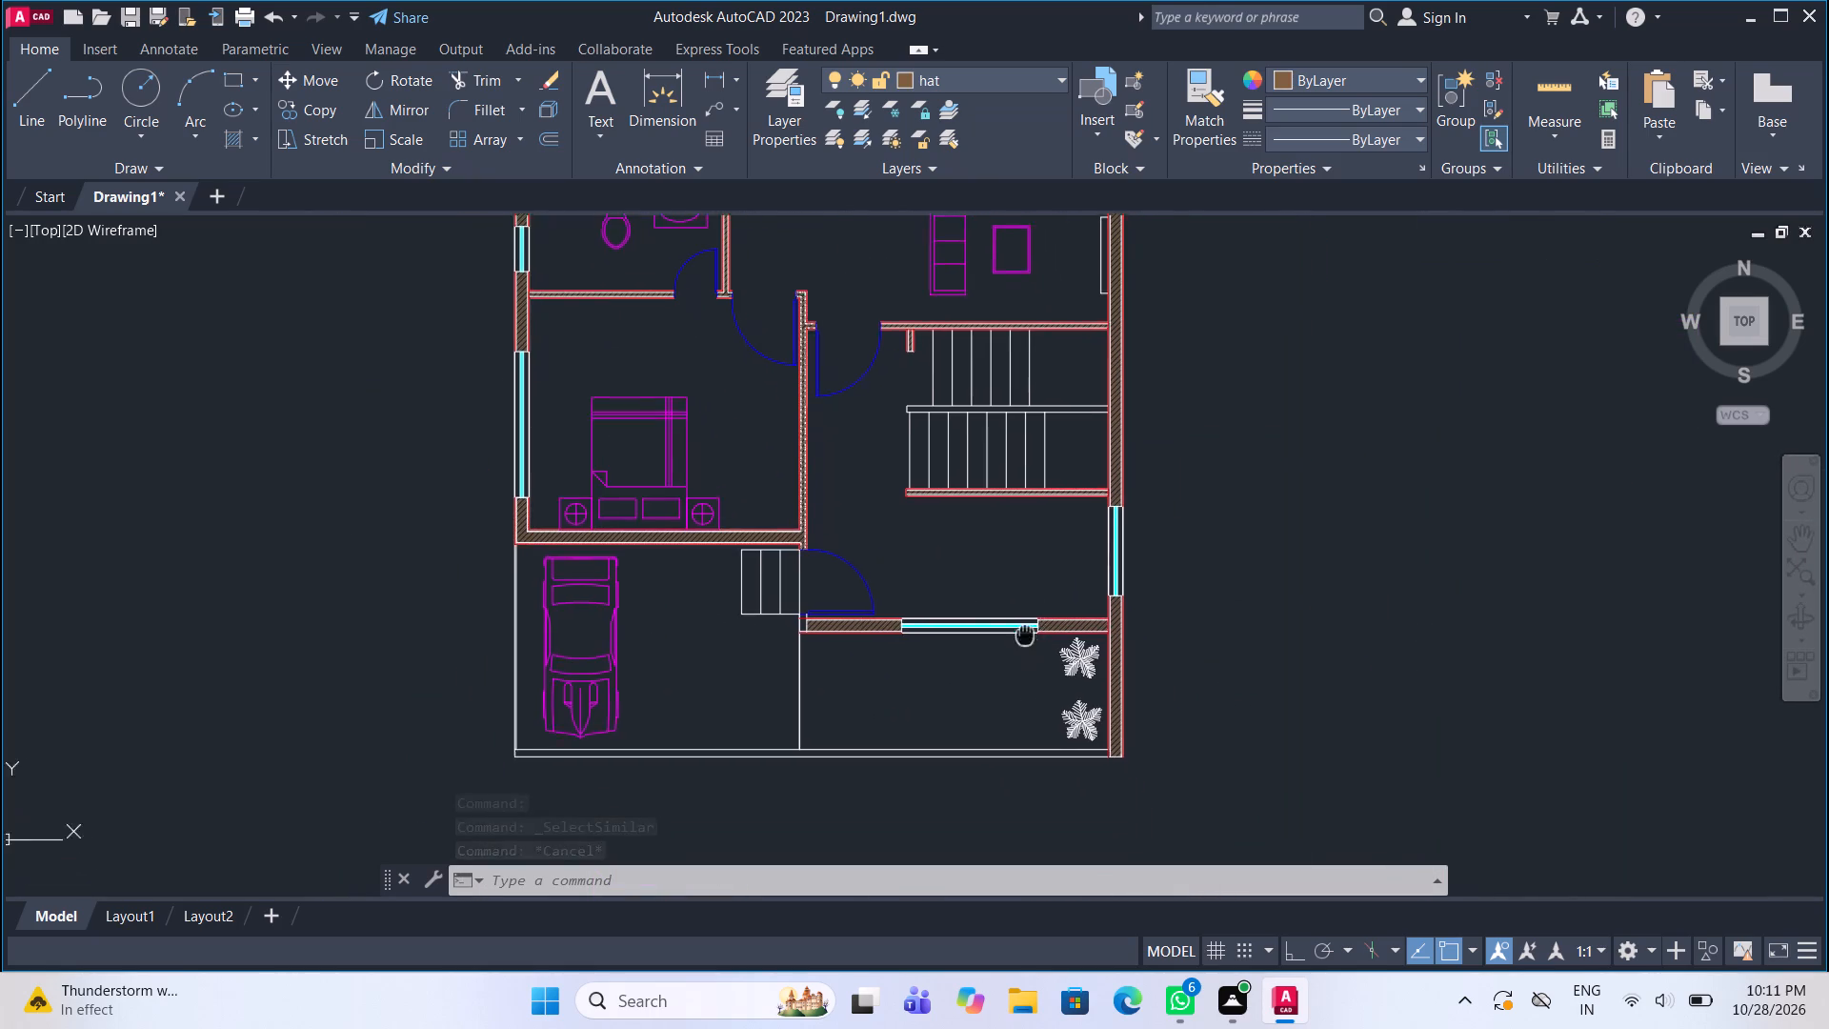
{"action": "middle_click_drag", "start_coordinate": [997, 610], "coordinate": [984, 600]}
{"action": "middle_click", "coordinate": [953, 629]}
{"action": "scroll", "coordinate": [946, 627], "scroll_direction": "up", "scroll_amount": 1}
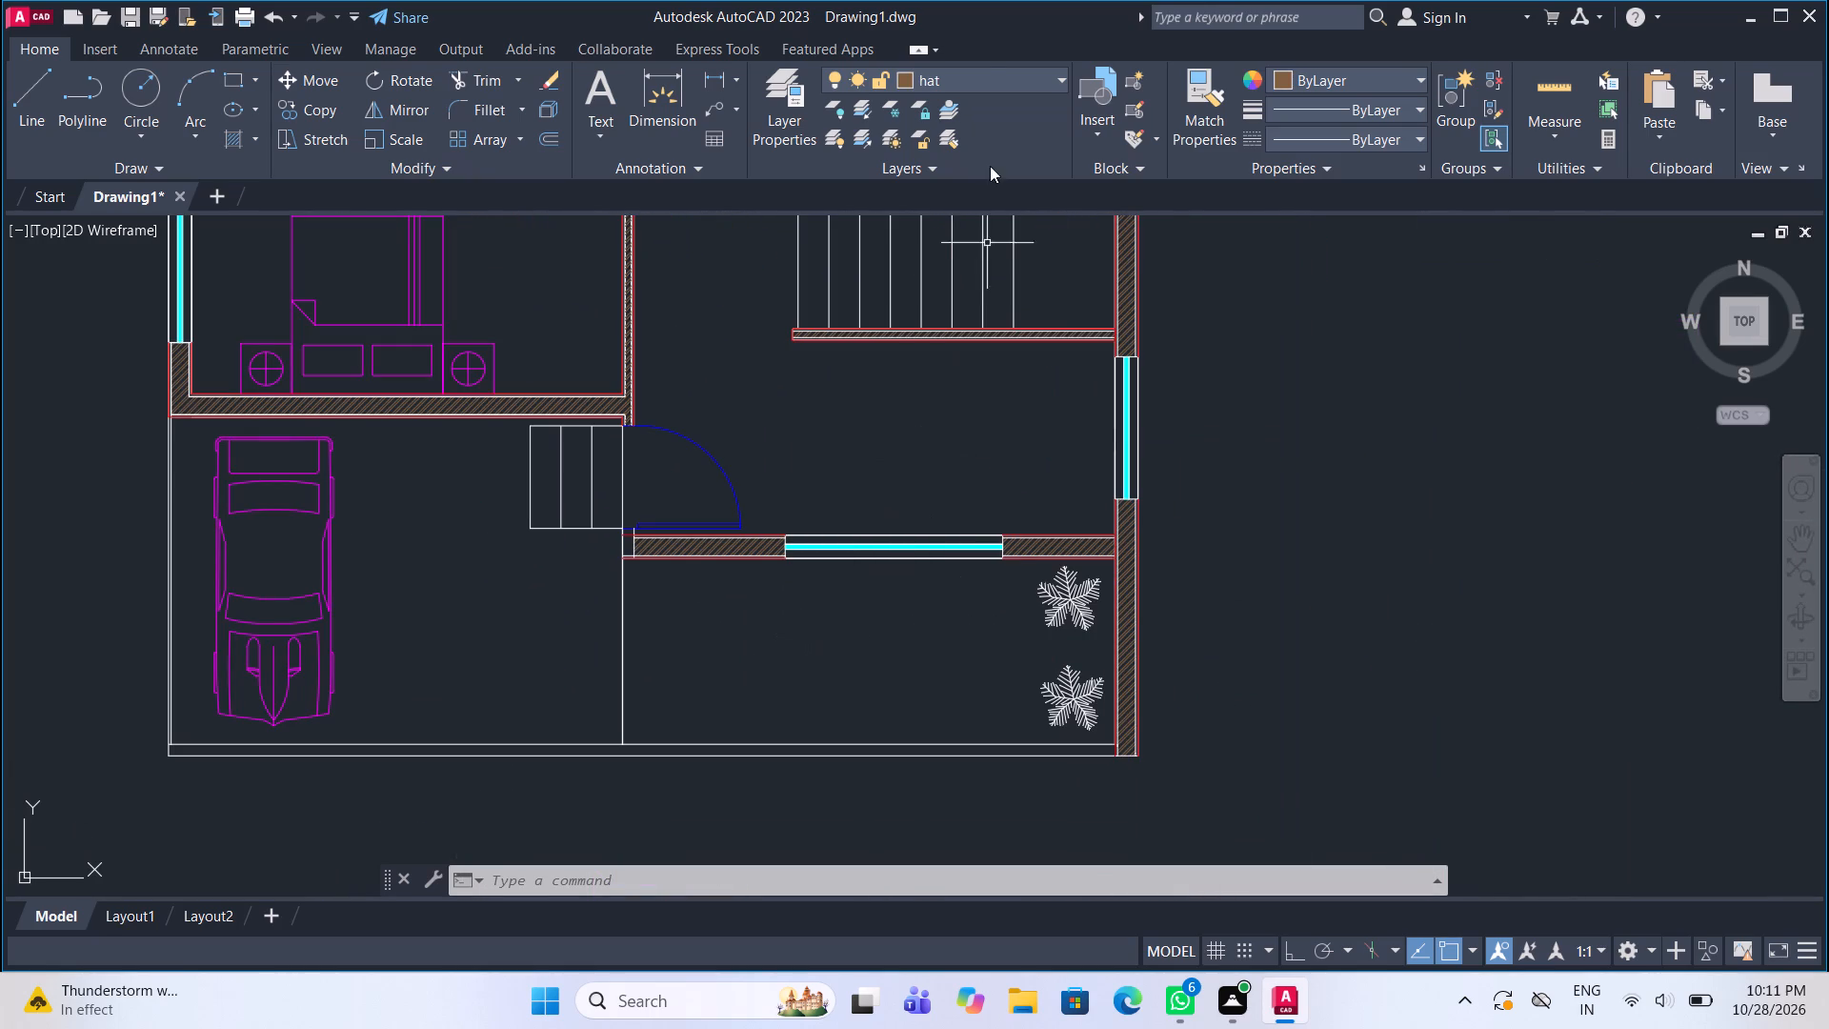
{"action": "left_click", "coordinate": [988, 72]}
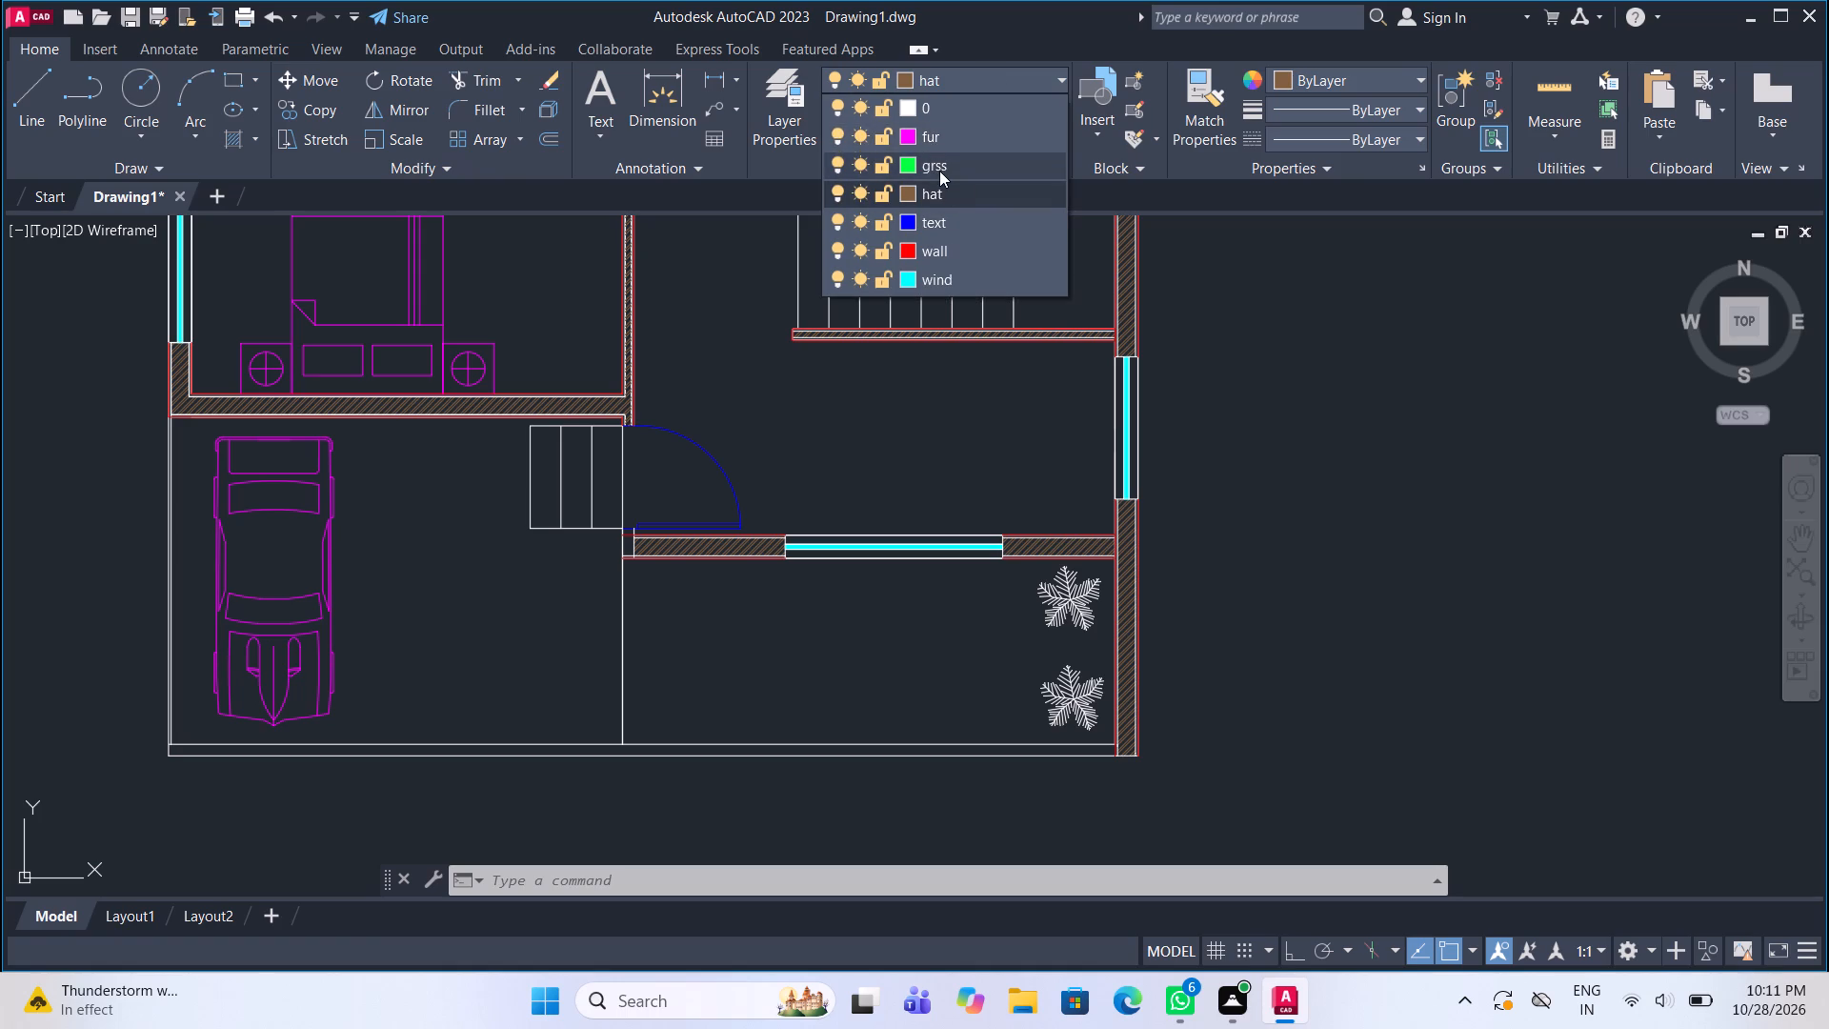
{"action": "left_click", "coordinate": [939, 171]}
{"action": "left_click", "coordinate": [29, 87]}
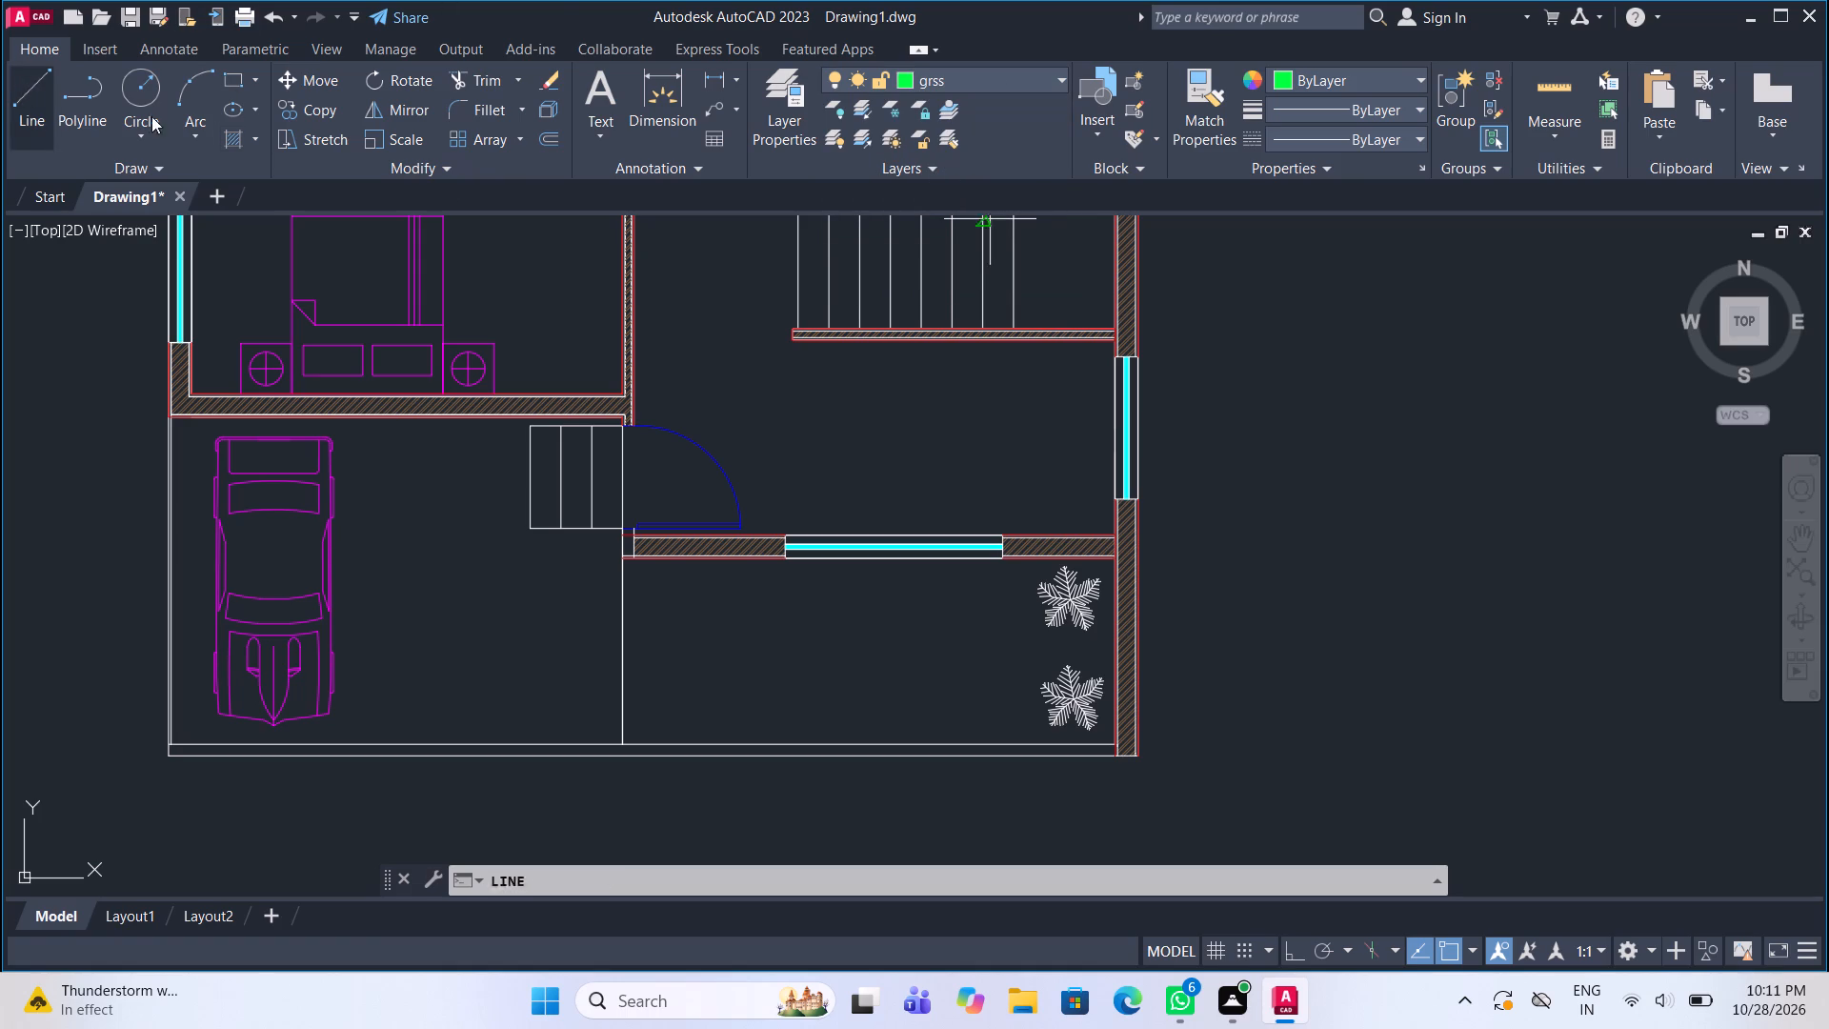
{"action": "left_click", "coordinate": [792, 344]}
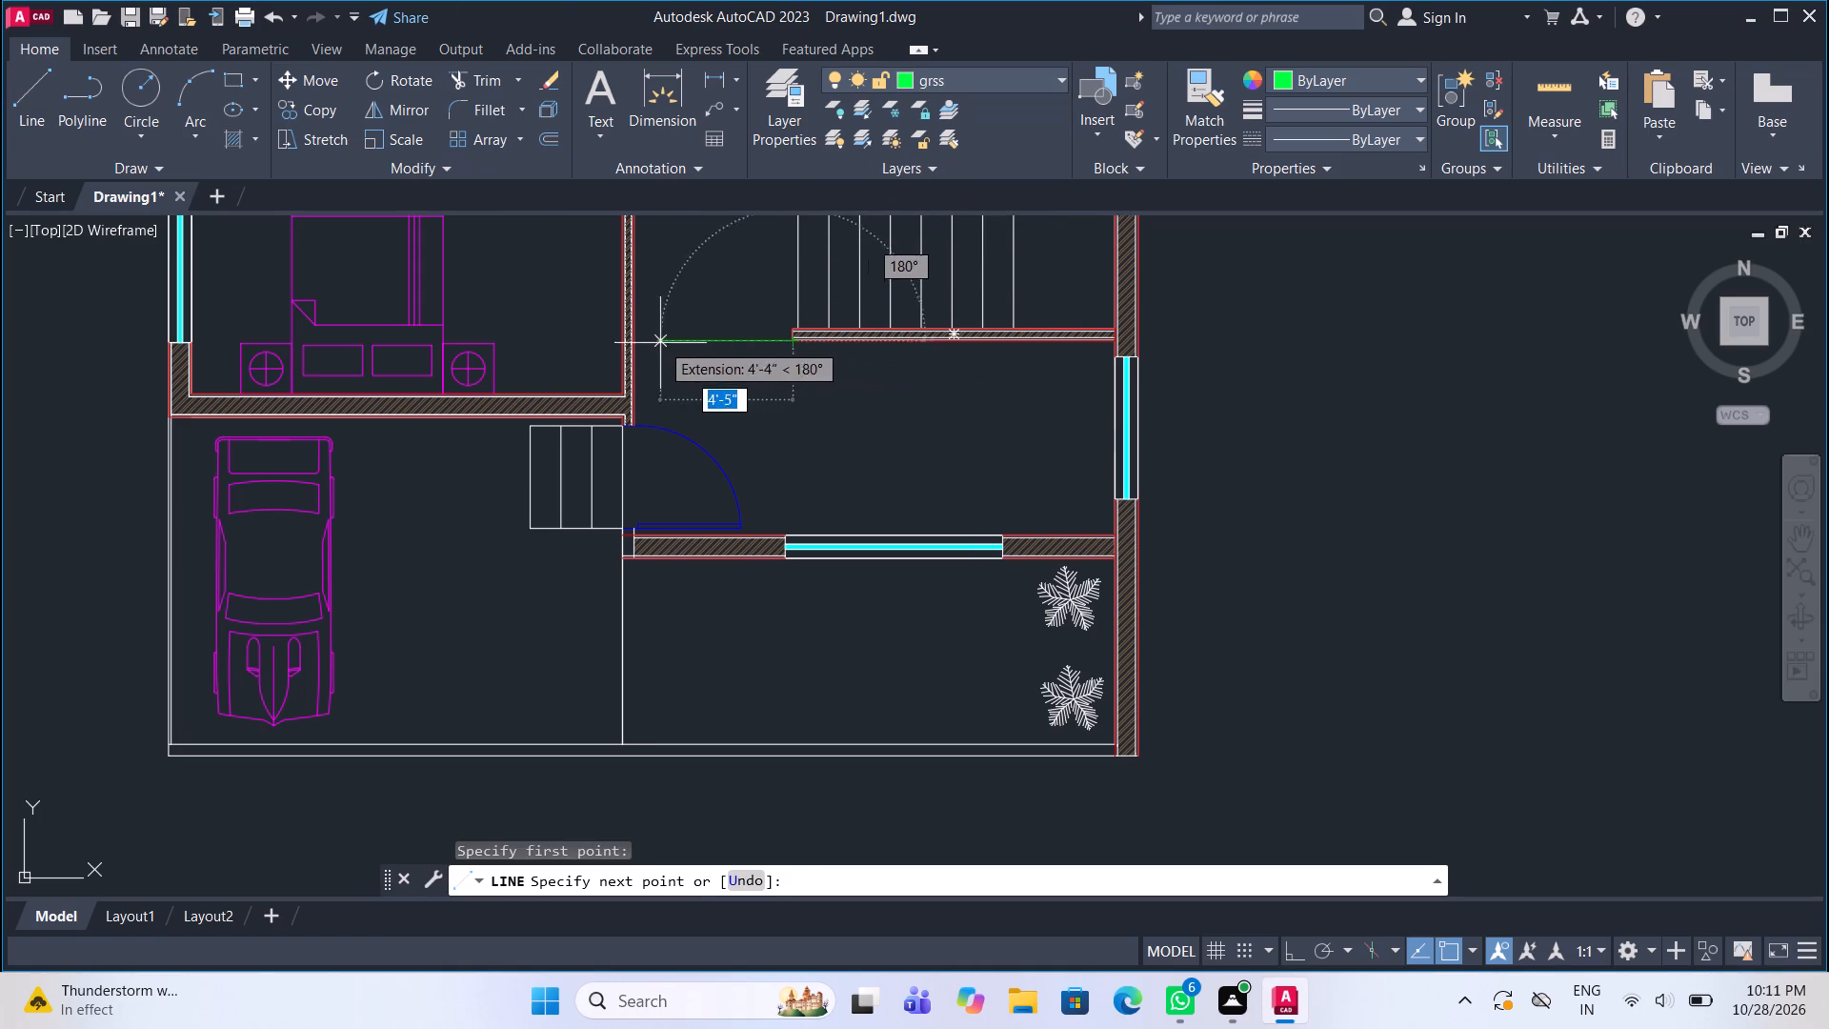
{"action": "left_click", "coordinate": [628, 338]}
{"action": "key", "text": "Escape"}
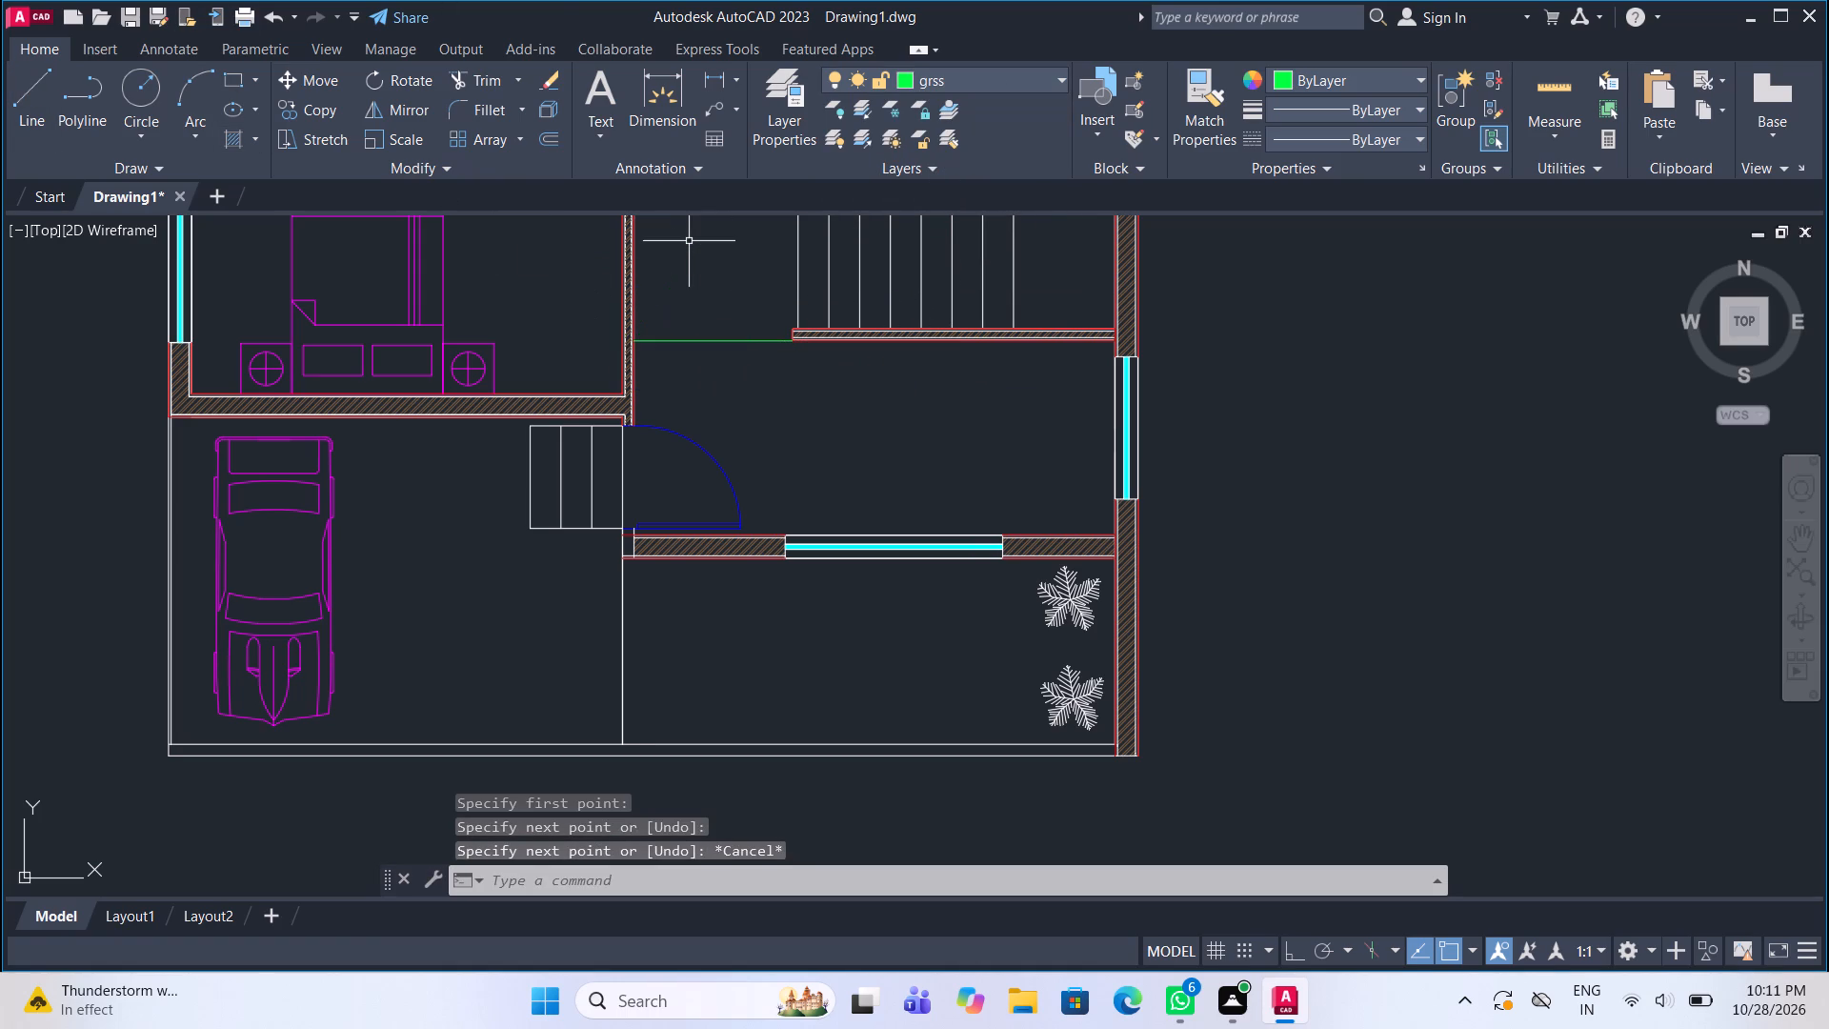
Hatch the enclosed area south of the staircase with the CROSS pattern.
{"action": "key", "text": "h"}
{"action": "key", "text": "Return"}
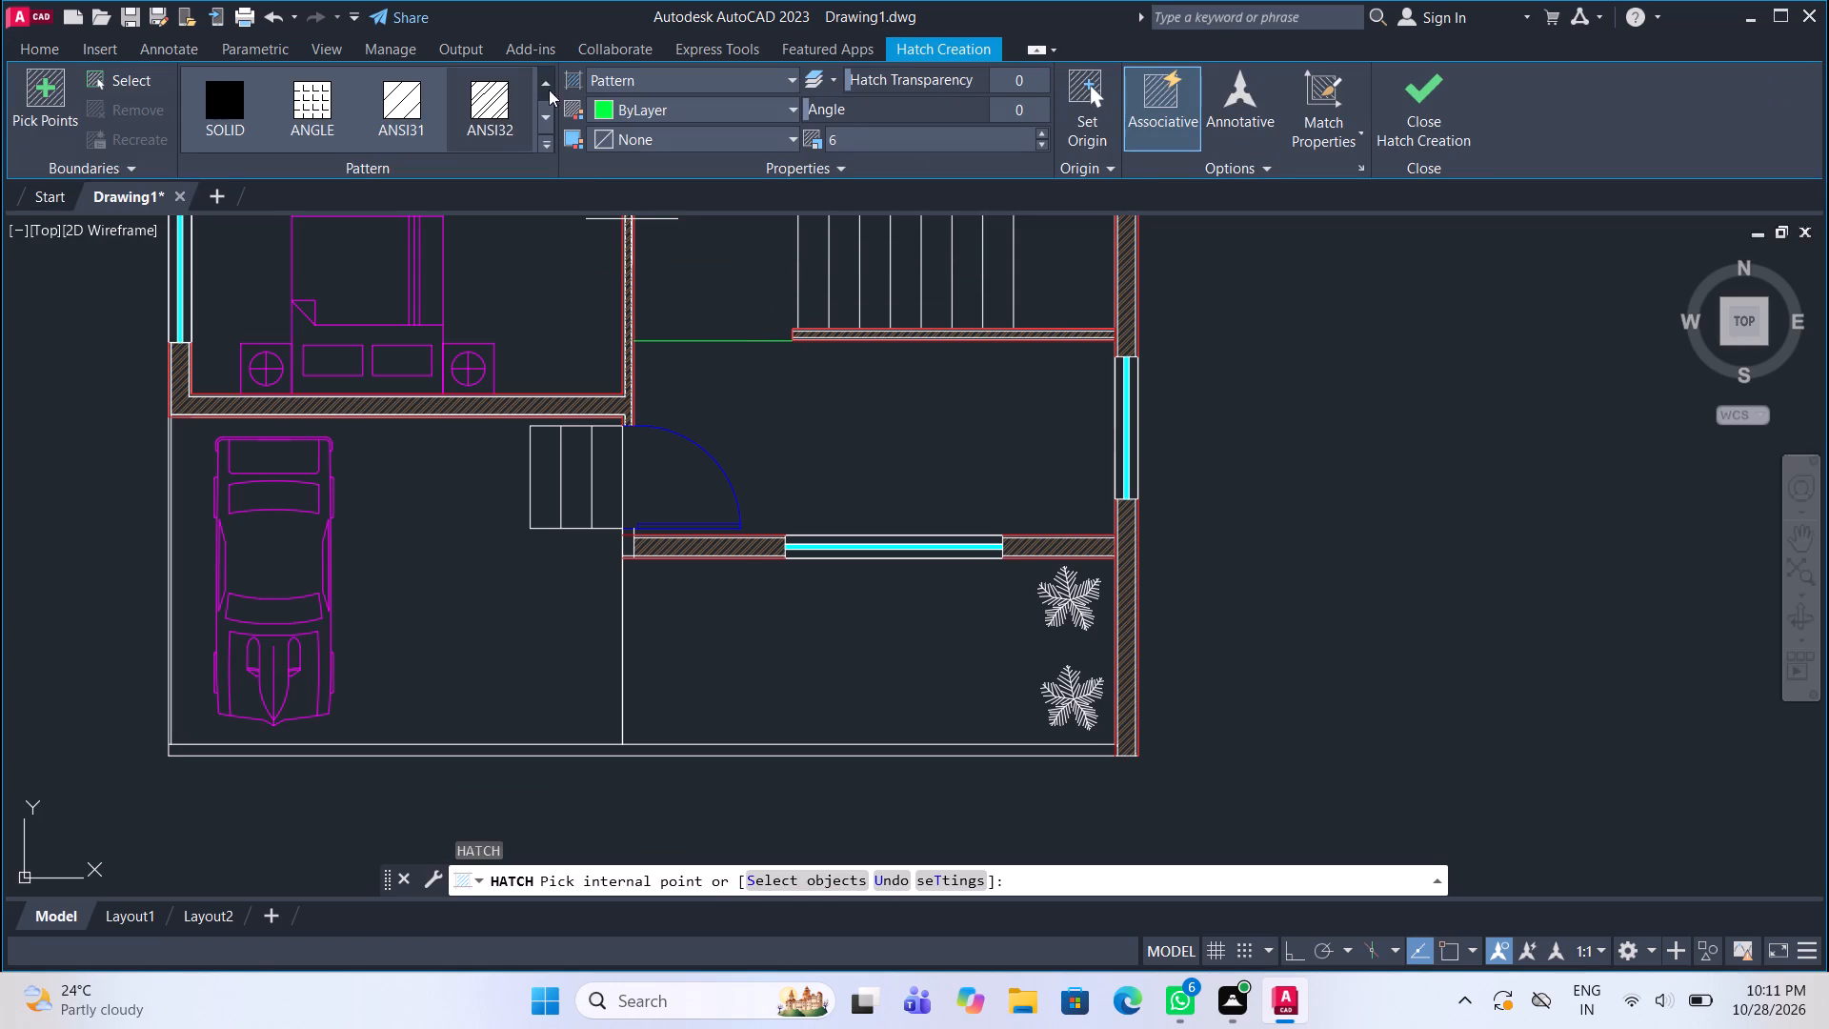
{"action": "left_click", "coordinate": [540, 77]}
{"action": "left_click", "coordinate": [536, 124]}
{"action": "left_click", "coordinate": [541, 120]}
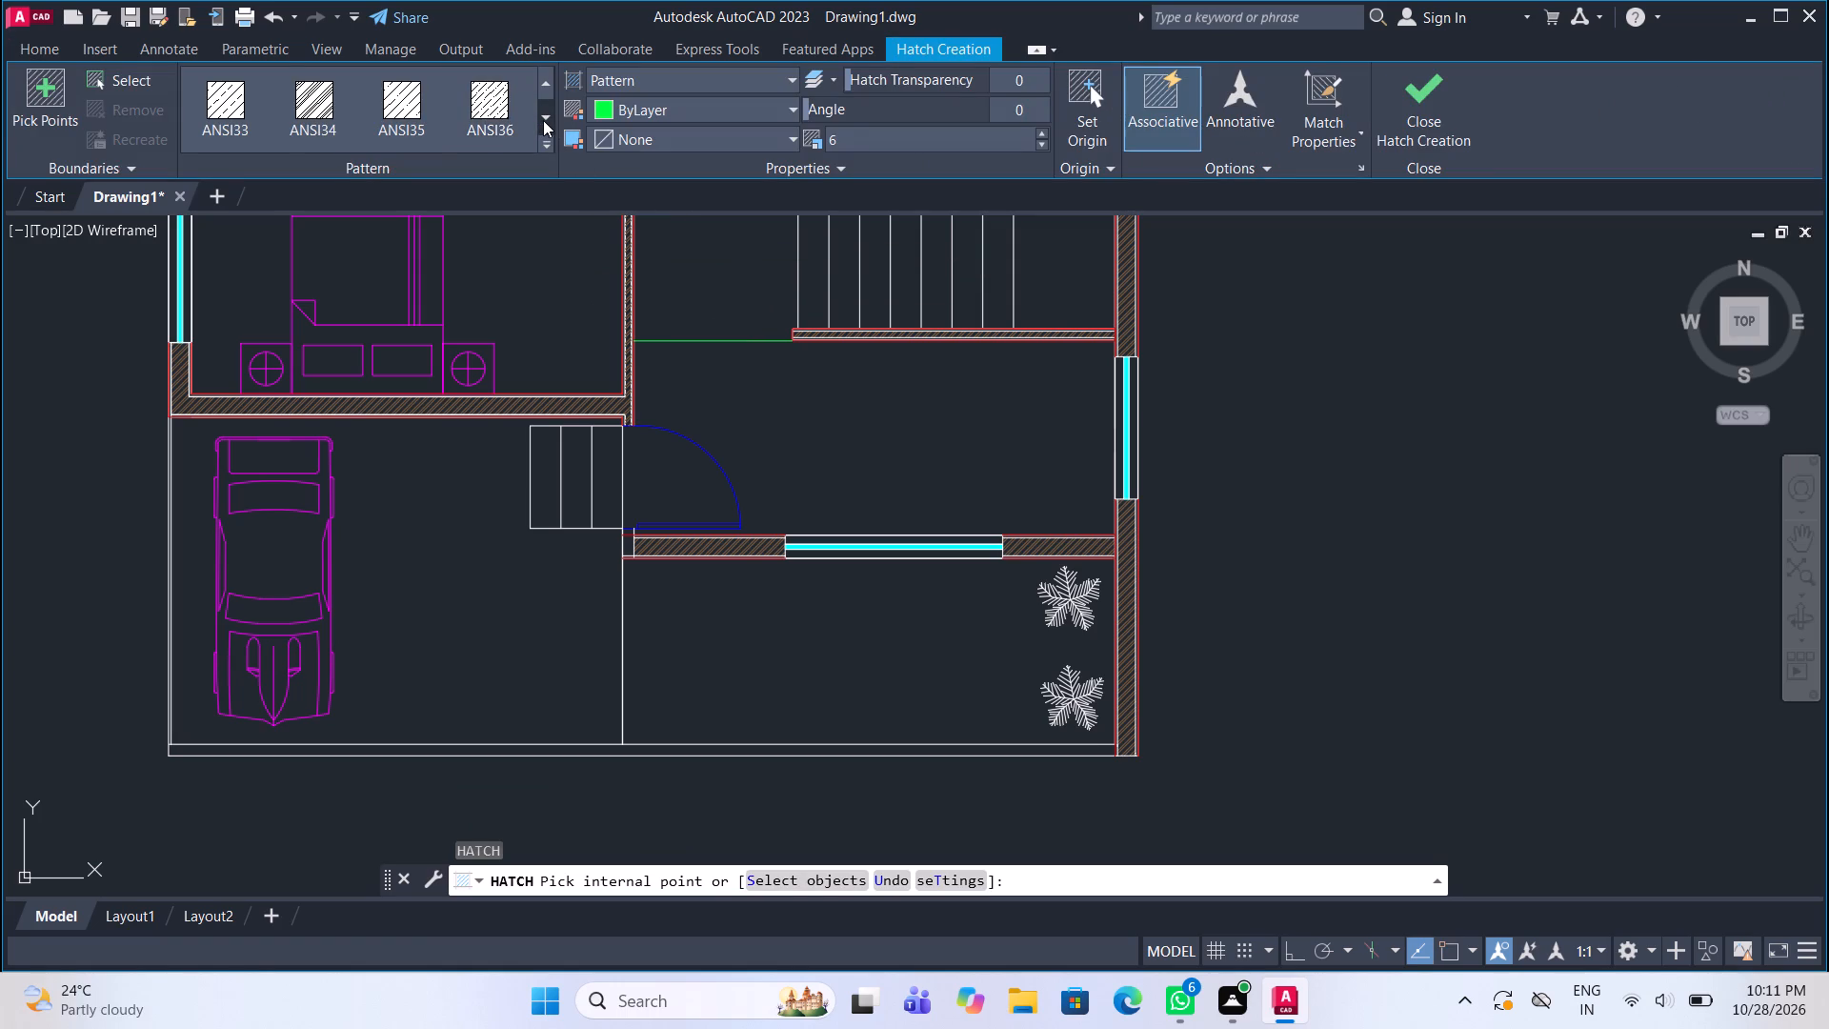
{"action": "left_click", "coordinate": [543, 120]}
{"action": "left_click", "coordinate": [543, 120]}
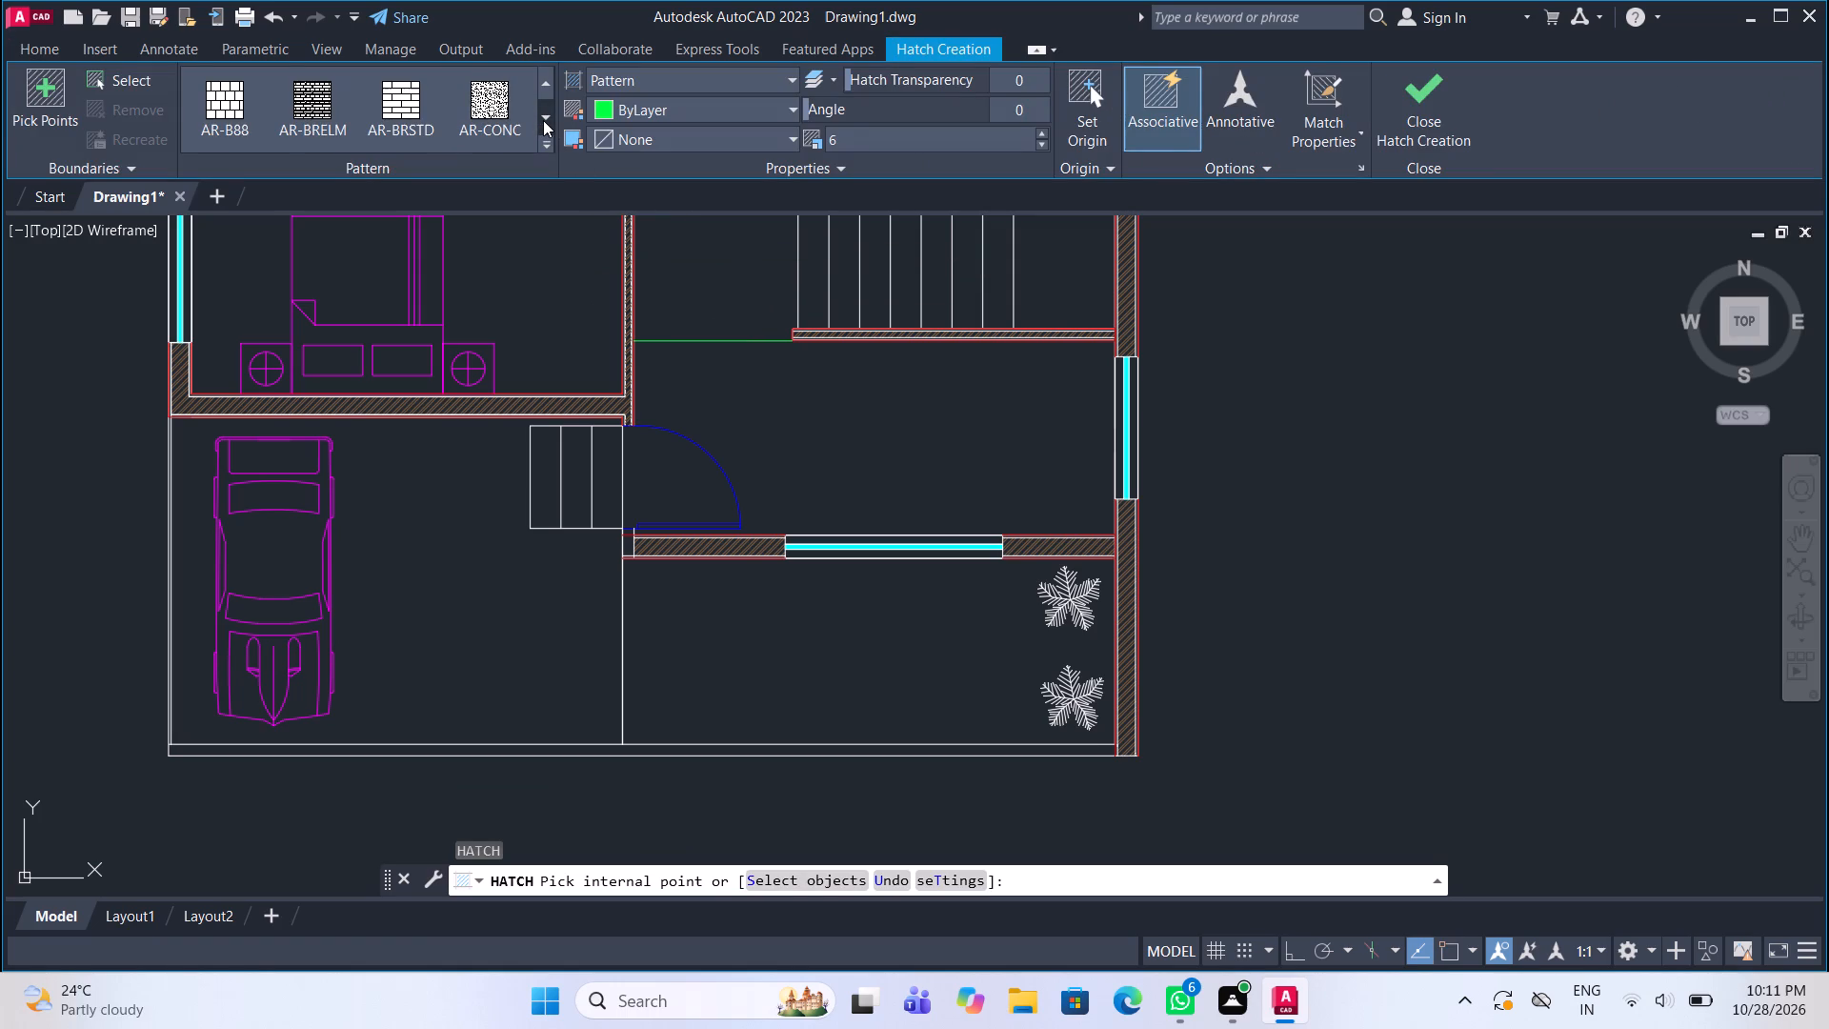
{"action": "left_click", "coordinate": [543, 120]}
{"action": "left_click", "coordinate": [543, 120]}
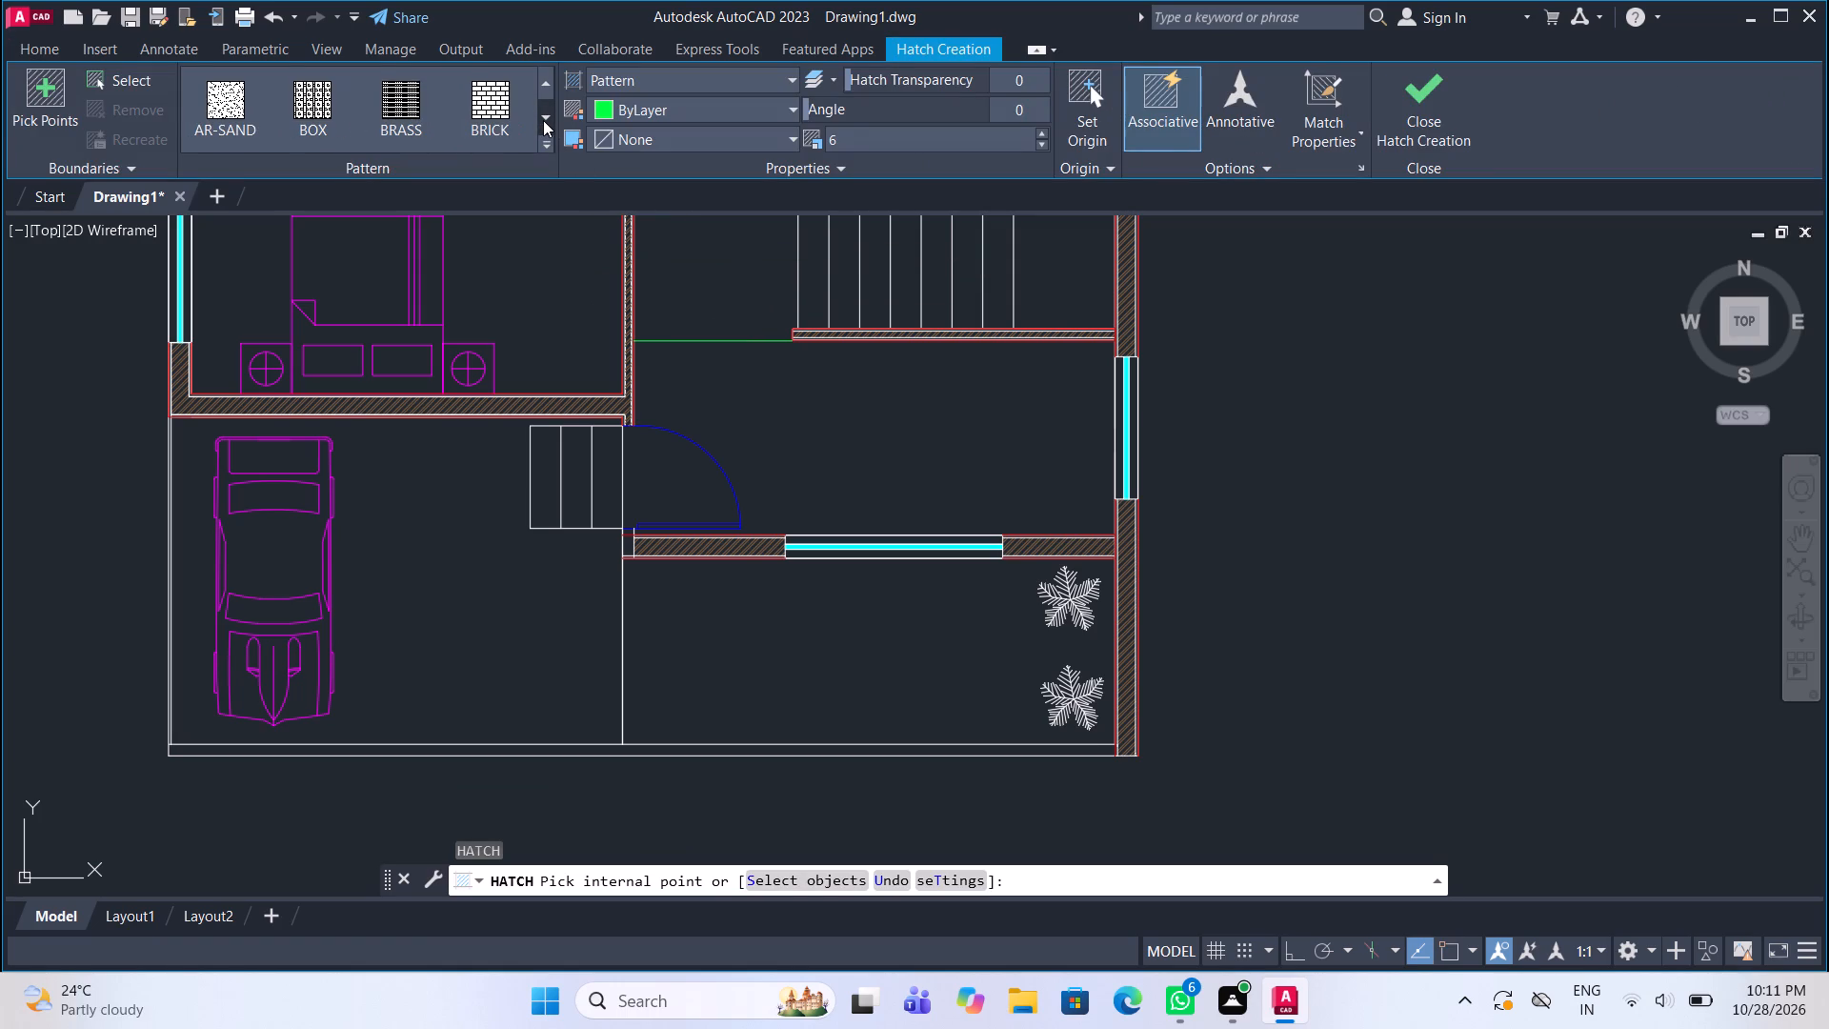
{"action": "left_click", "coordinate": [543, 120]}
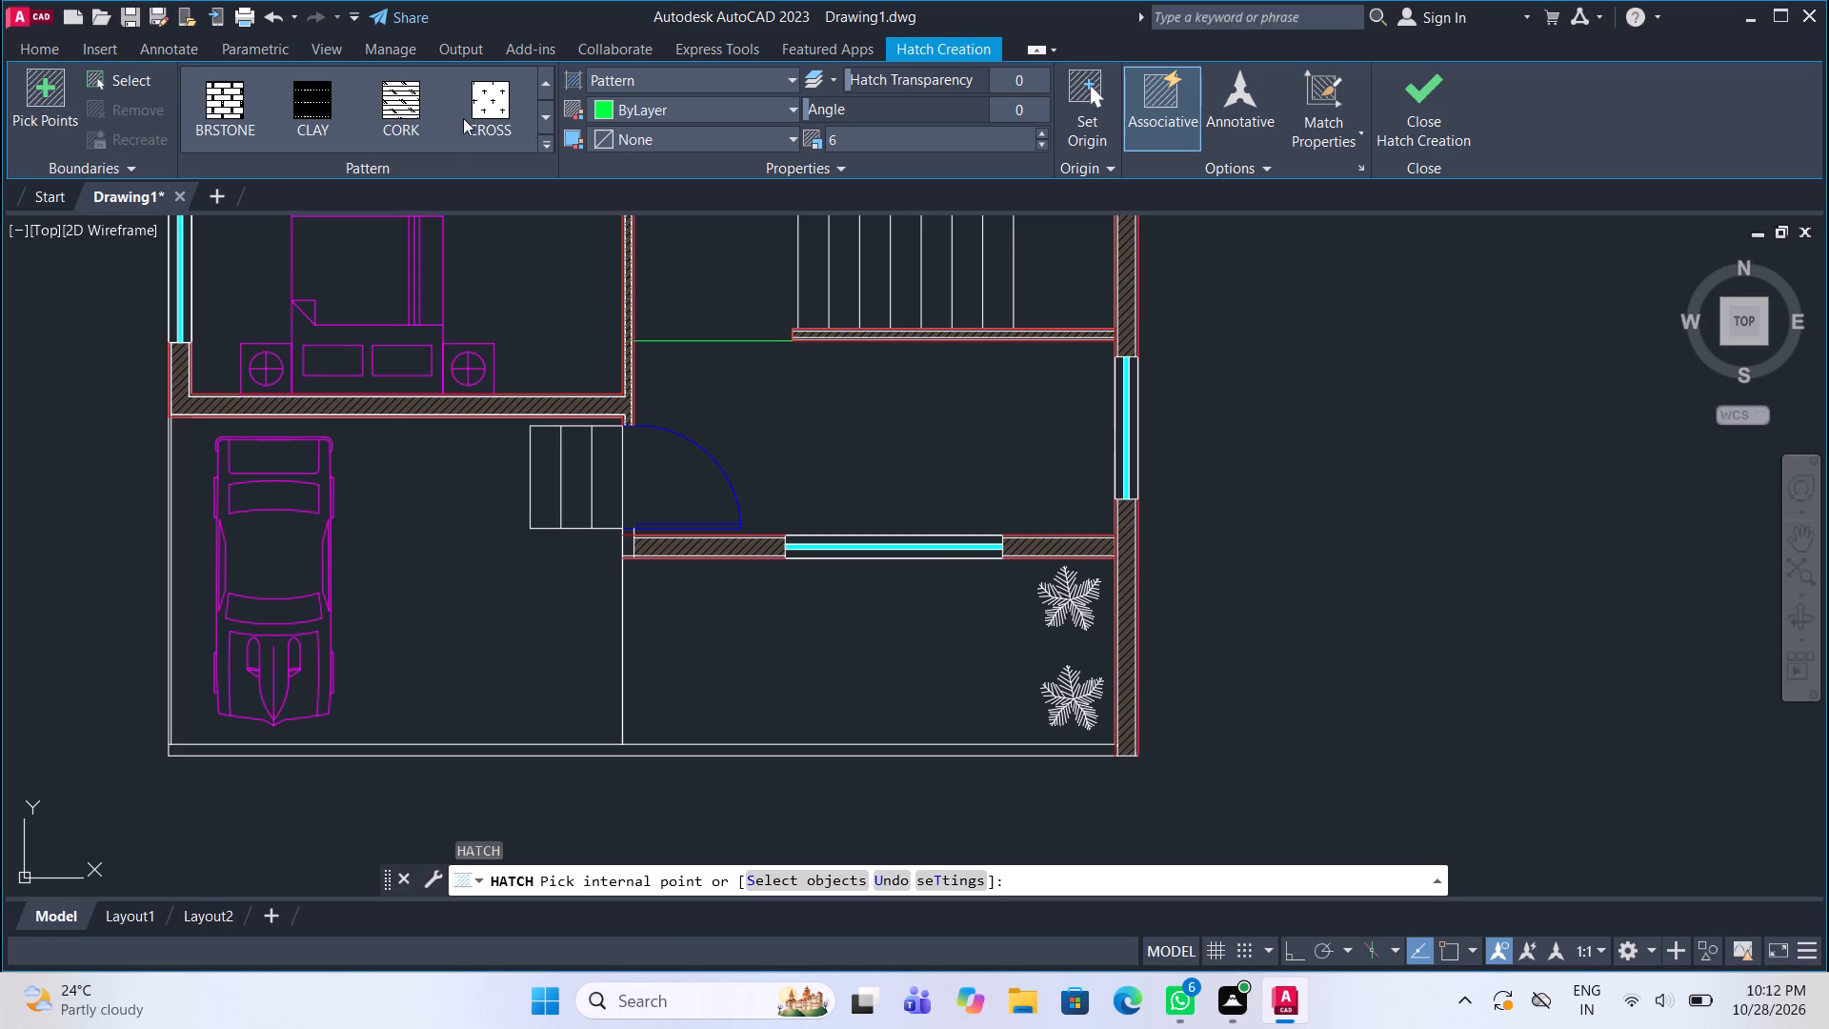
{"action": "left_click", "coordinate": [479, 98]}
{"action": "left_click", "coordinate": [812, 434]}
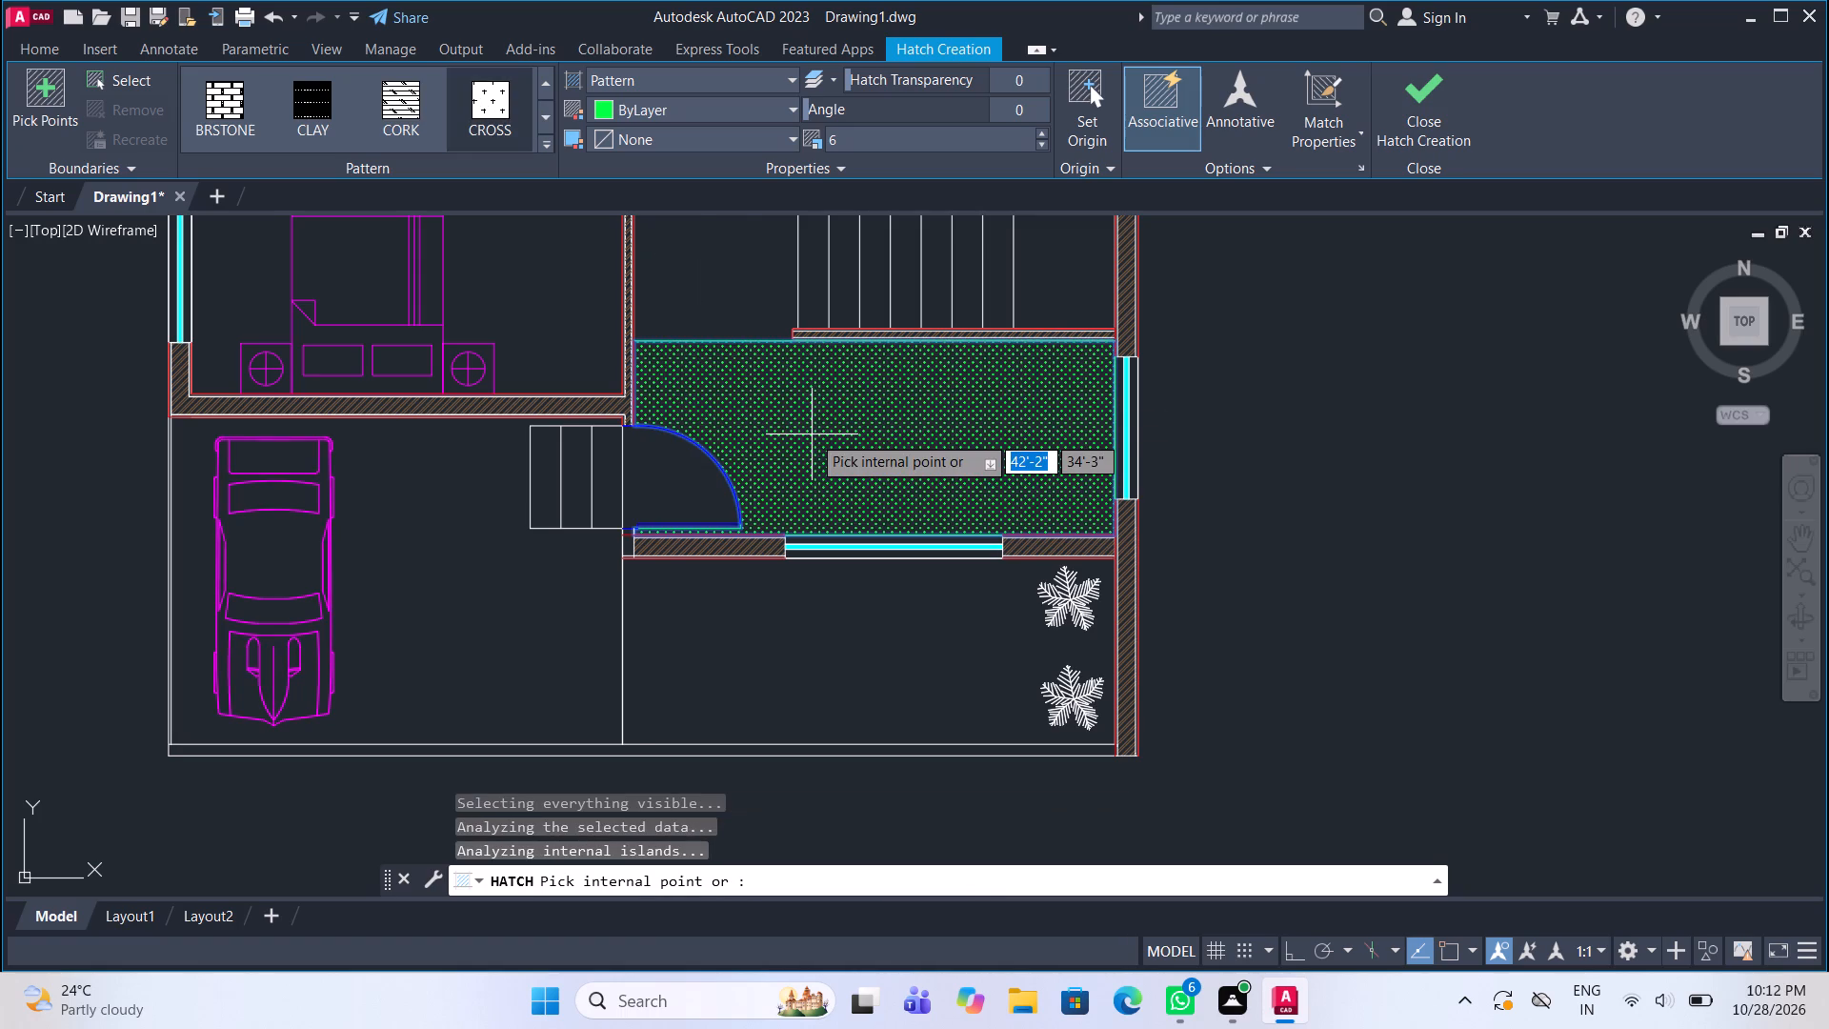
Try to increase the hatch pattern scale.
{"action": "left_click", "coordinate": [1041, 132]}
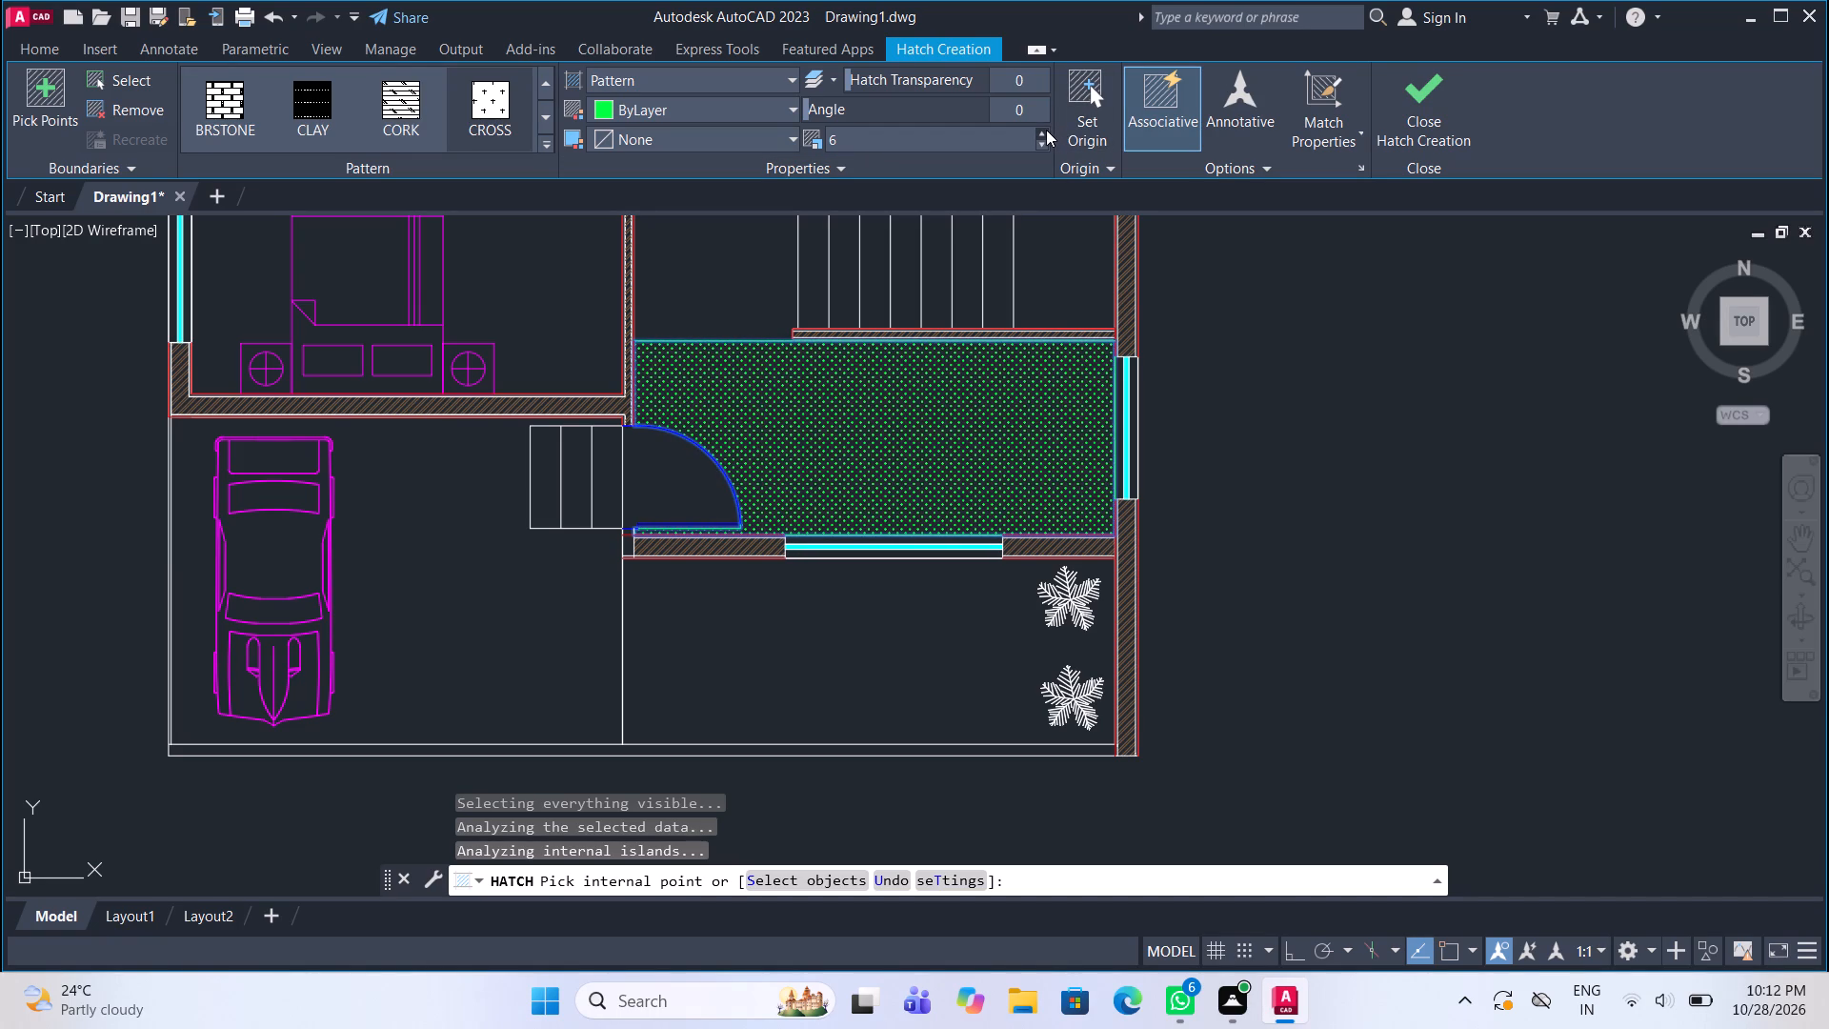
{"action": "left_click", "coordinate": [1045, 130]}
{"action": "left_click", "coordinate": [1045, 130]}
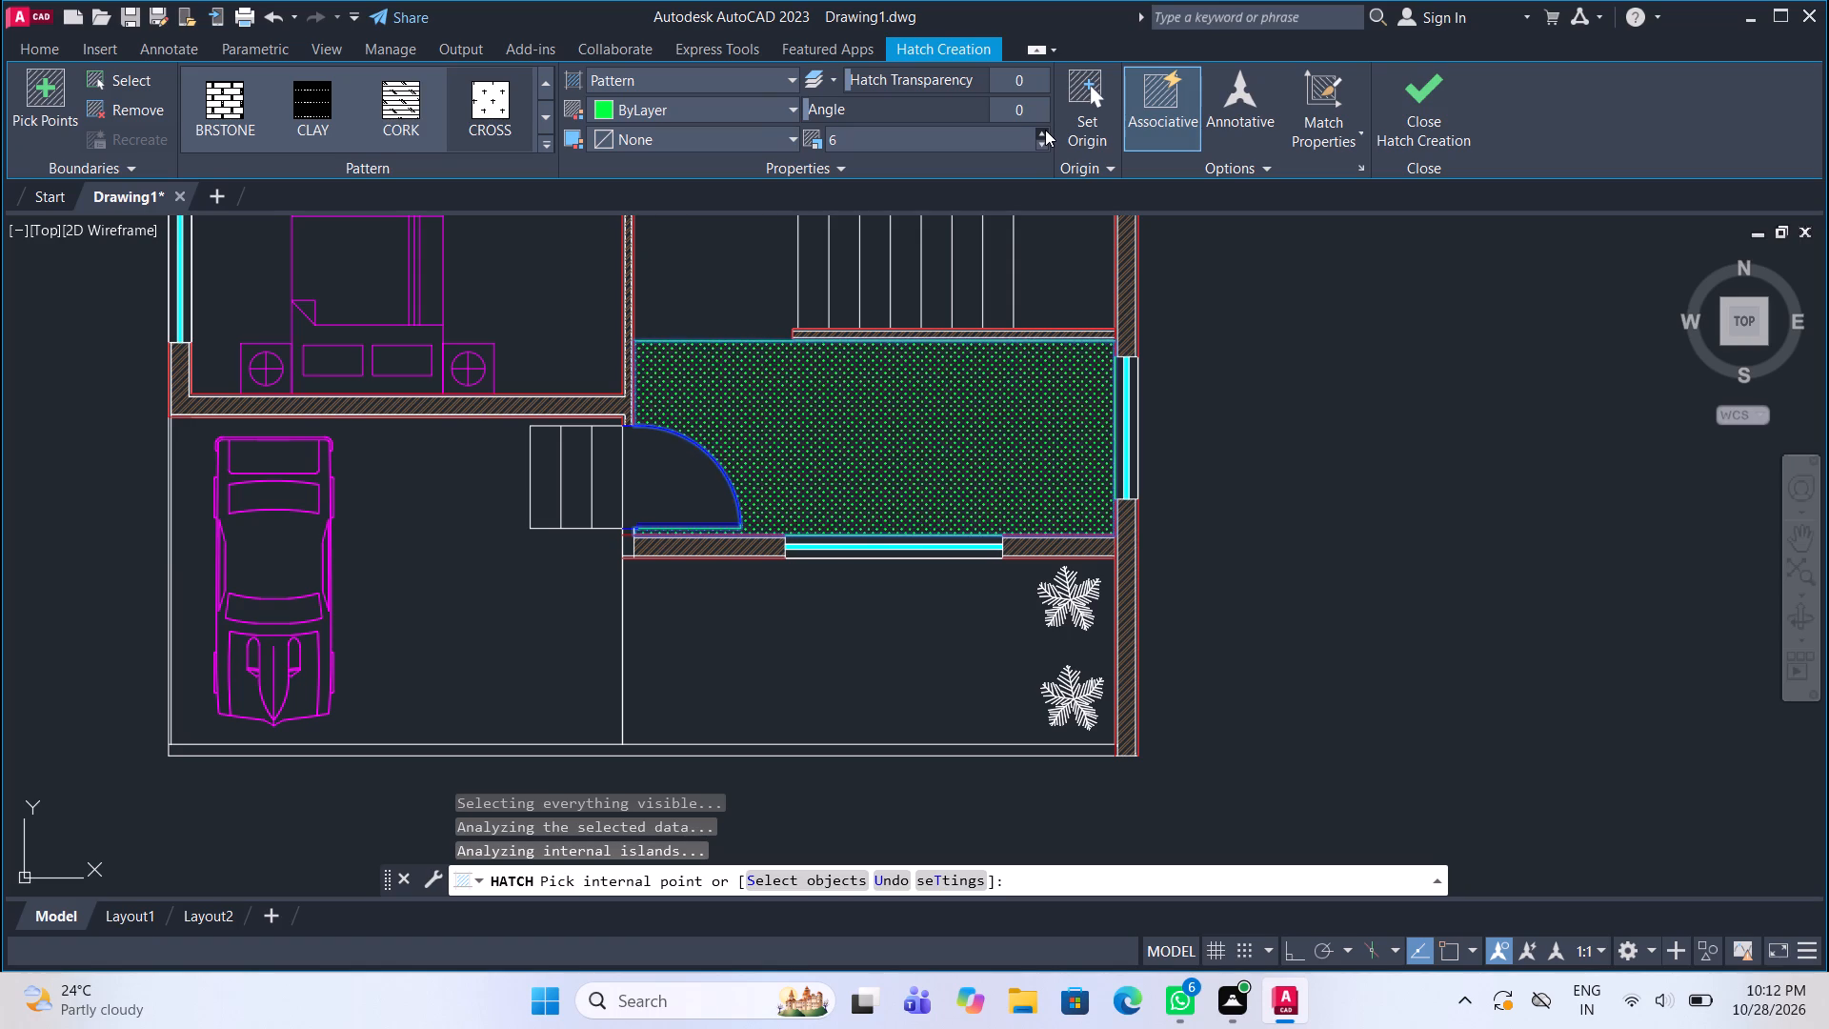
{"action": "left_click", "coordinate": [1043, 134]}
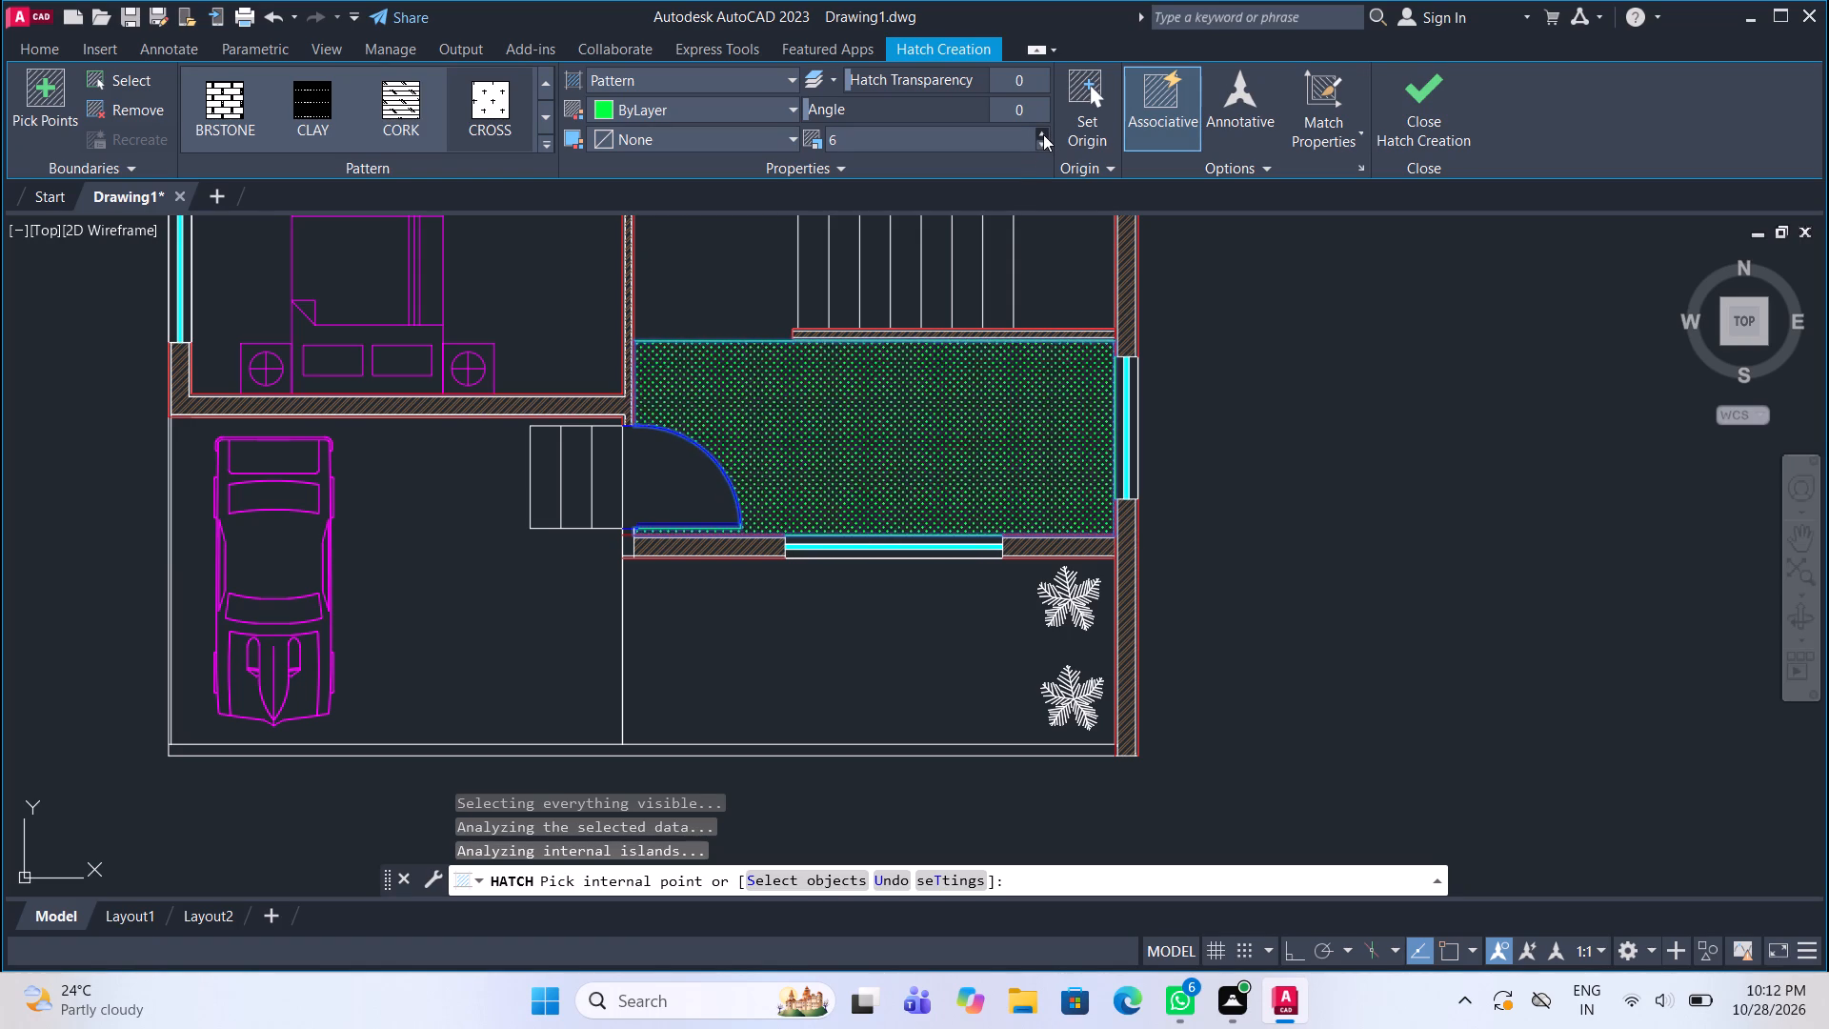
Add the front garden strip with the two plants to the CROSS hatch and finish the hatch.
{"action": "left_click", "coordinate": [932, 704]}
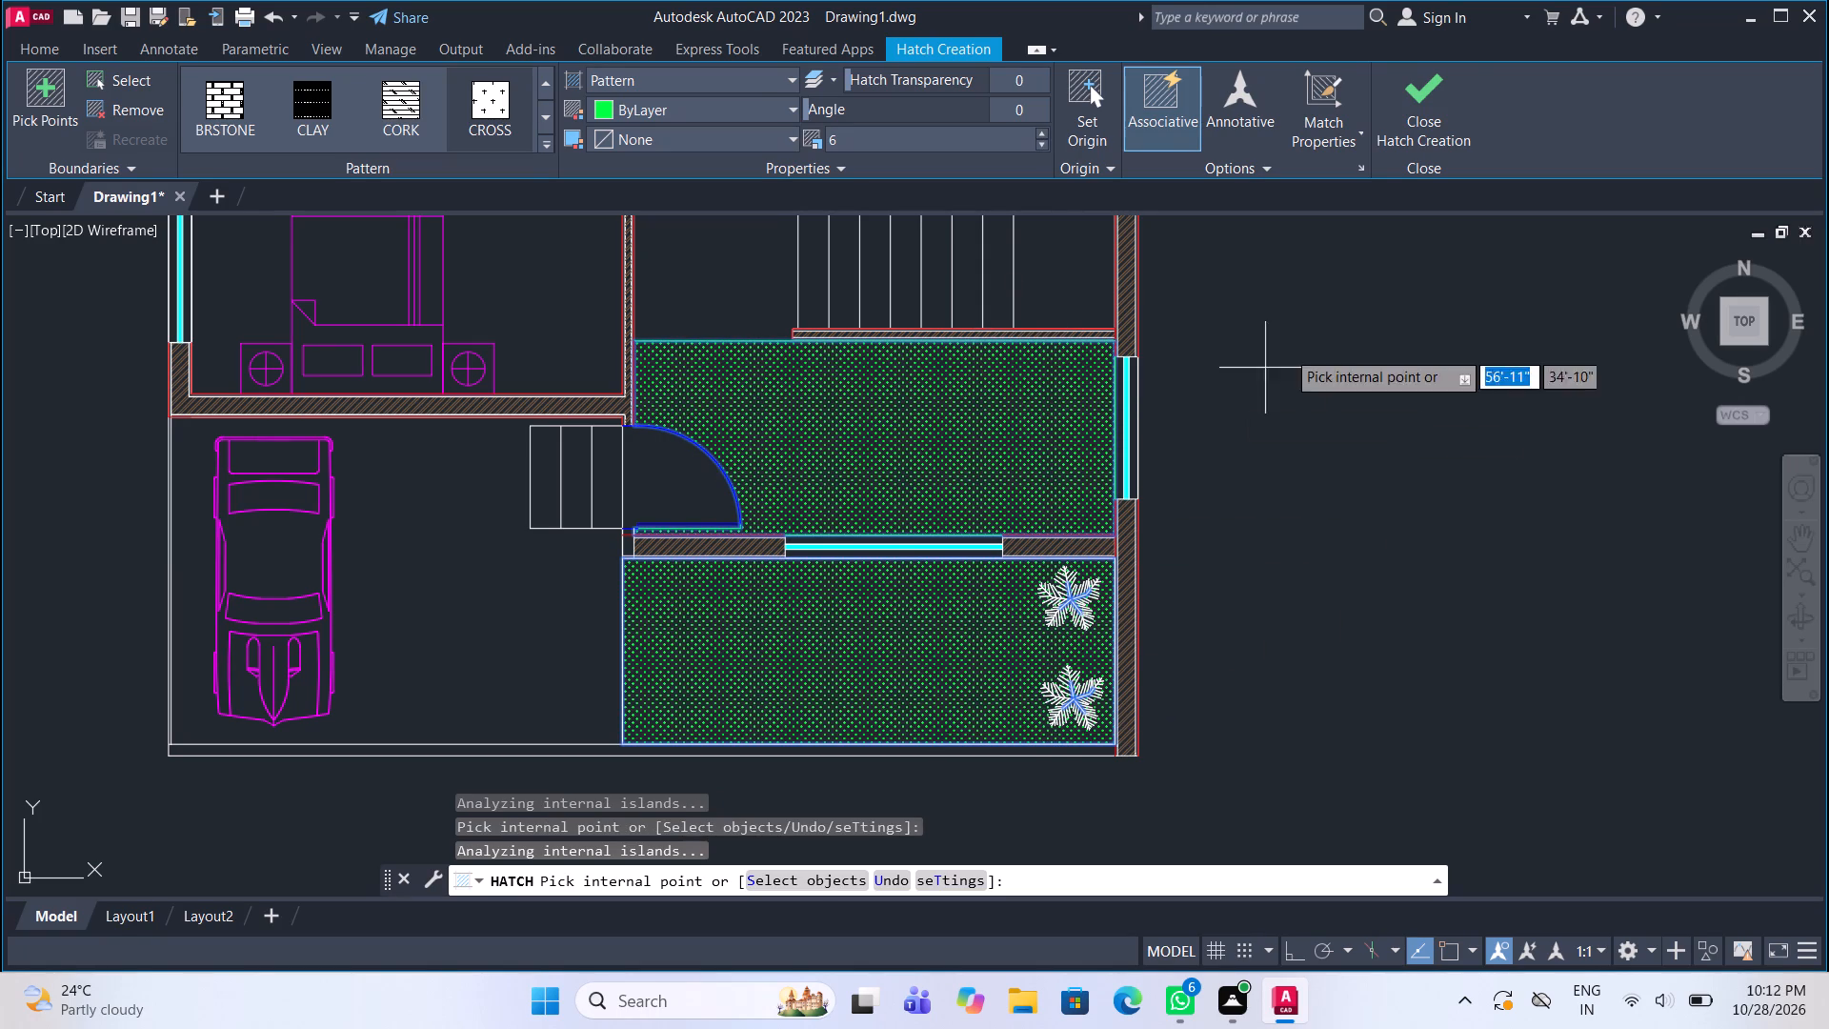
{"action": "left_click", "coordinate": [1407, 119]}
Assign the two plants in the front garden strip to the grss layer.
{"action": "scroll", "coordinate": [746, 421], "scroll_direction": "down", "scroll_amount": 3}
{"action": "scroll", "coordinate": [794, 475], "scroll_direction": "up", "scroll_amount": 2}
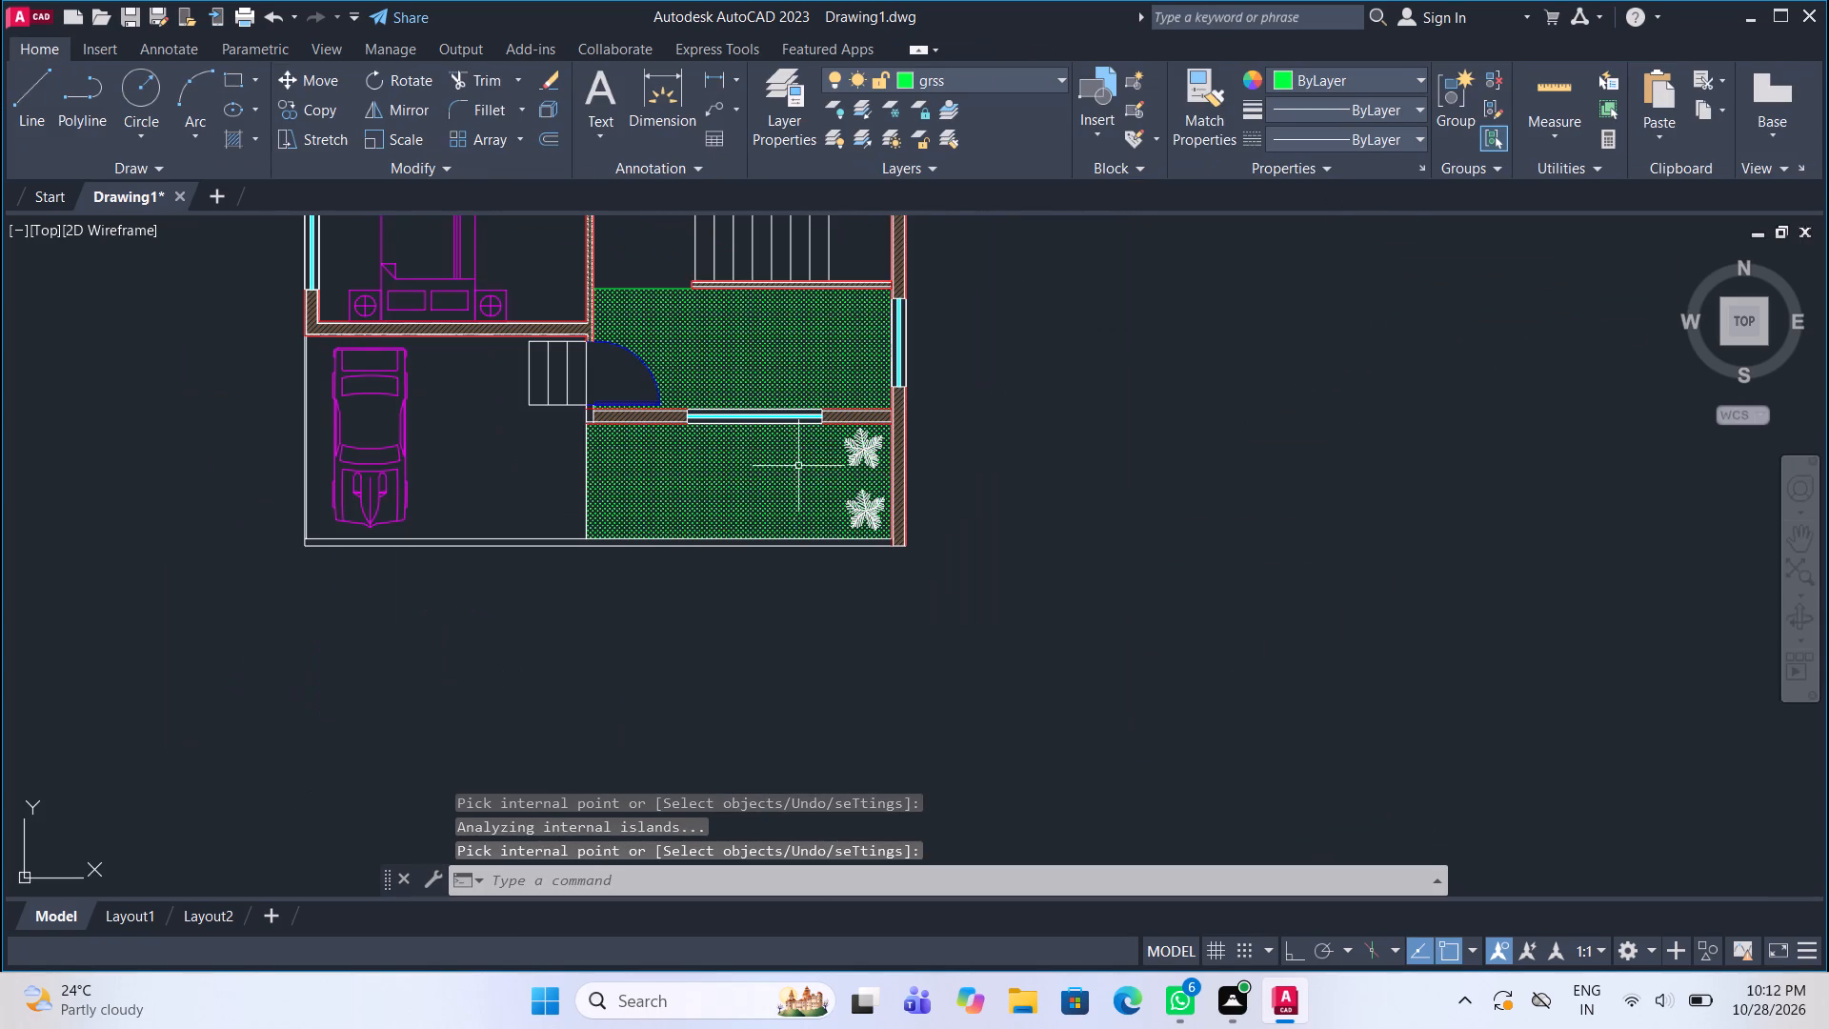
{"action": "left_click", "coordinate": [864, 443]}
{"action": "left_click", "coordinate": [865, 502]}
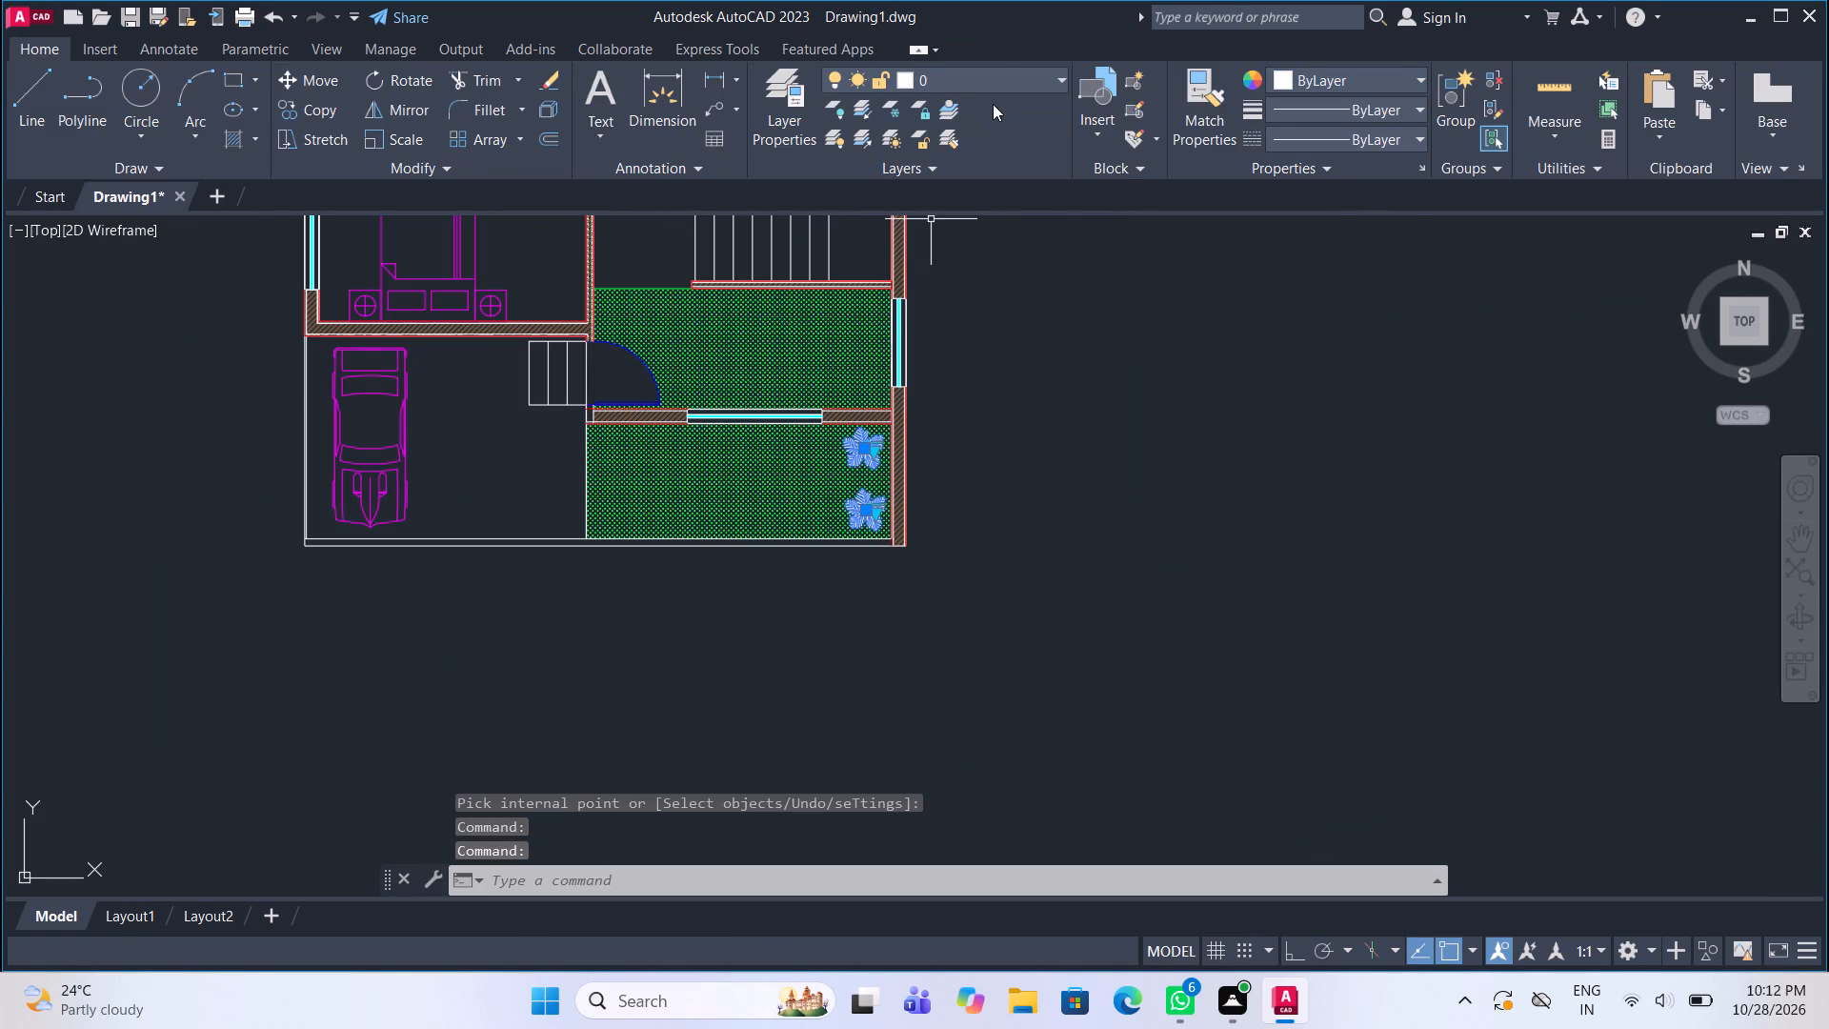
{"action": "left_click", "coordinate": [1003, 72]}
{"action": "left_click", "coordinate": [973, 169]}
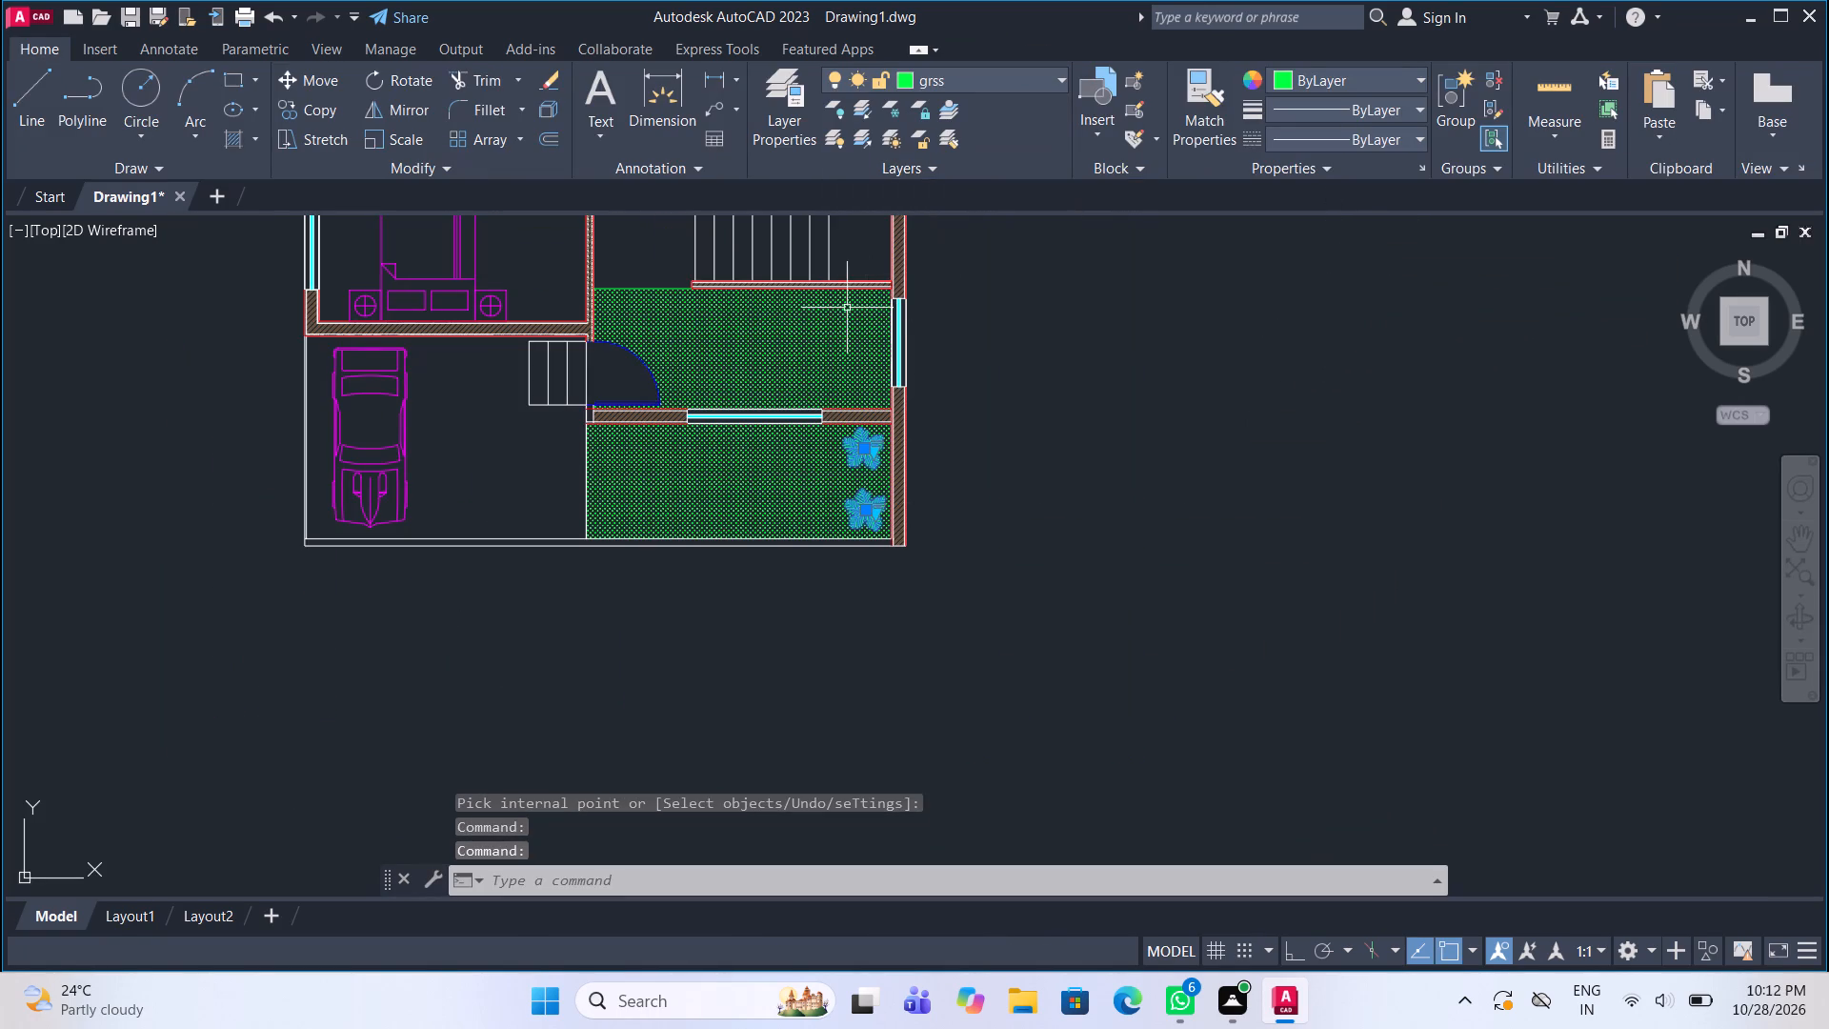
Make hat the current layer.
{"action": "key", "text": "Escape"}
{"action": "scroll", "coordinate": [817, 364], "scroll_direction": "down", "scroll_amount": 1}
{"action": "middle_click_drag", "start_coordinate": [729, 373], "coordinate": [821, 445]}
{"action": "key", "text": "Escape"}
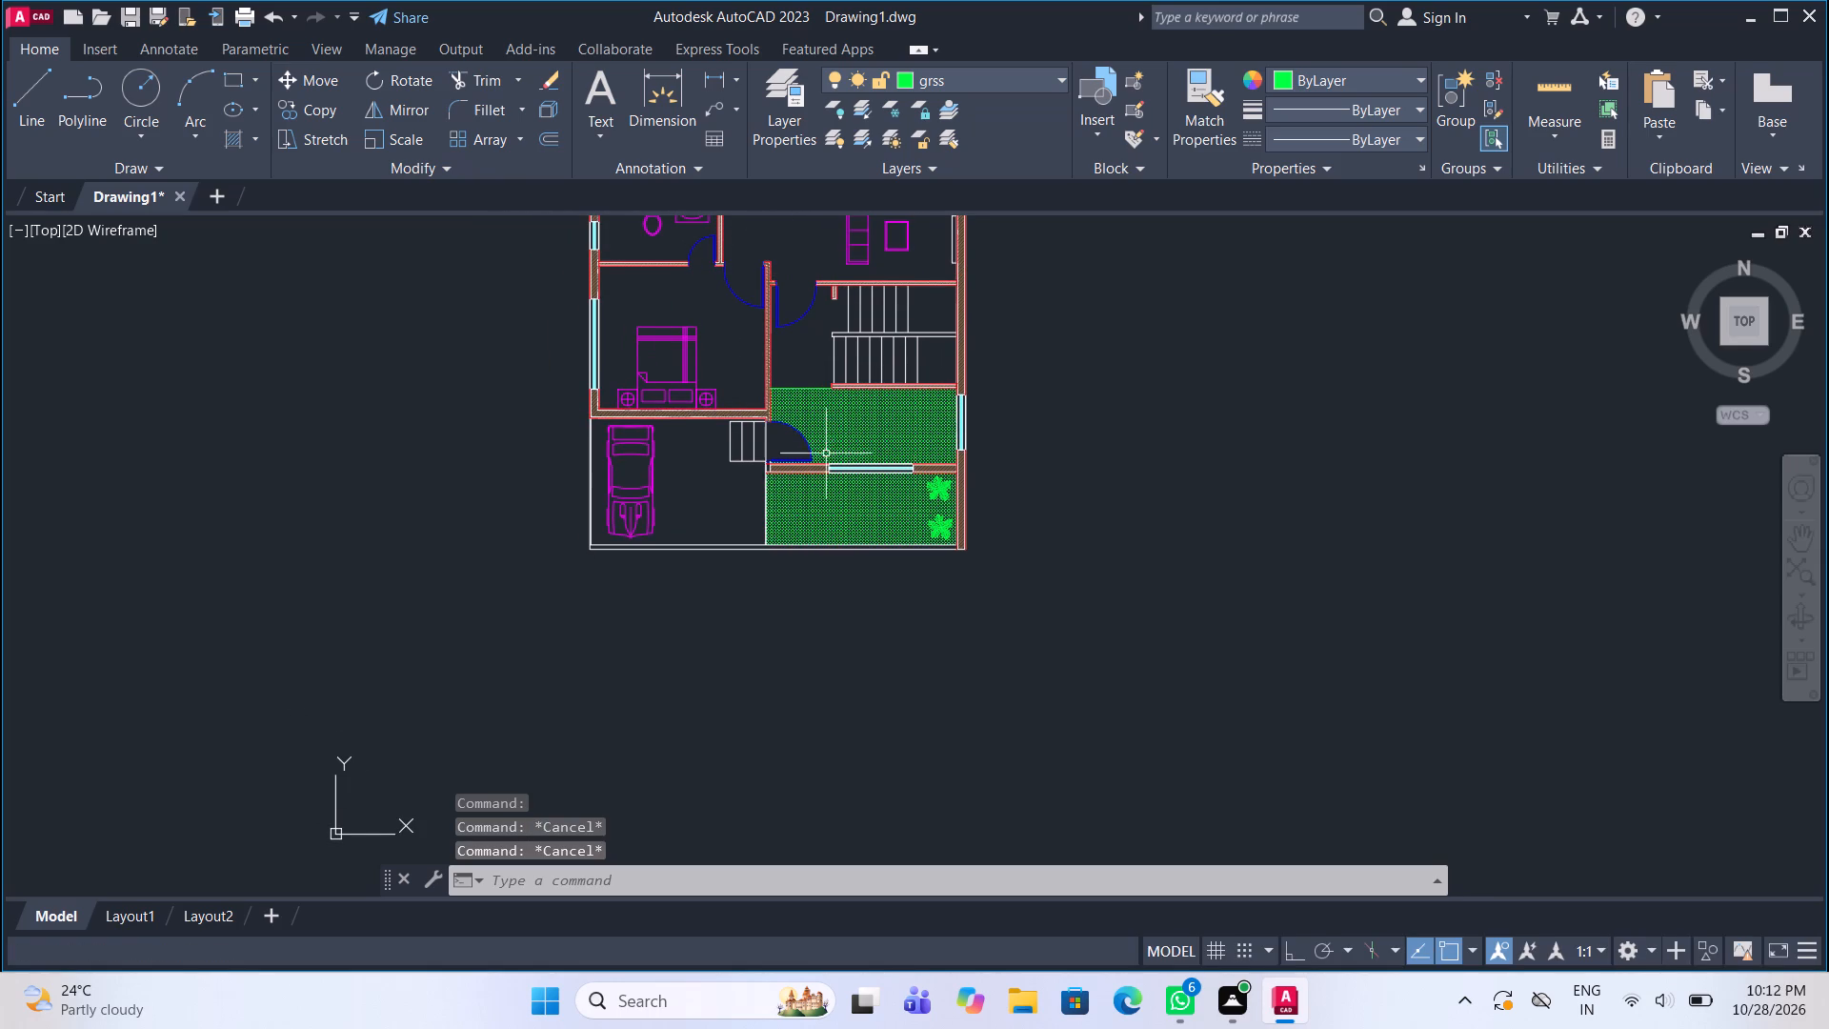
{"action": "middle_click_drag", "start_coordinate": [847, 402], "coordinate": [877, 473]}
{"action": "scroll", "coordinate": [710, 370], "scroll_direction": "up", "scroll_amount": 1}
{"action": "middle_click_drag", "start_coordinate": [711, 370], "coordinate": [750, 389]}
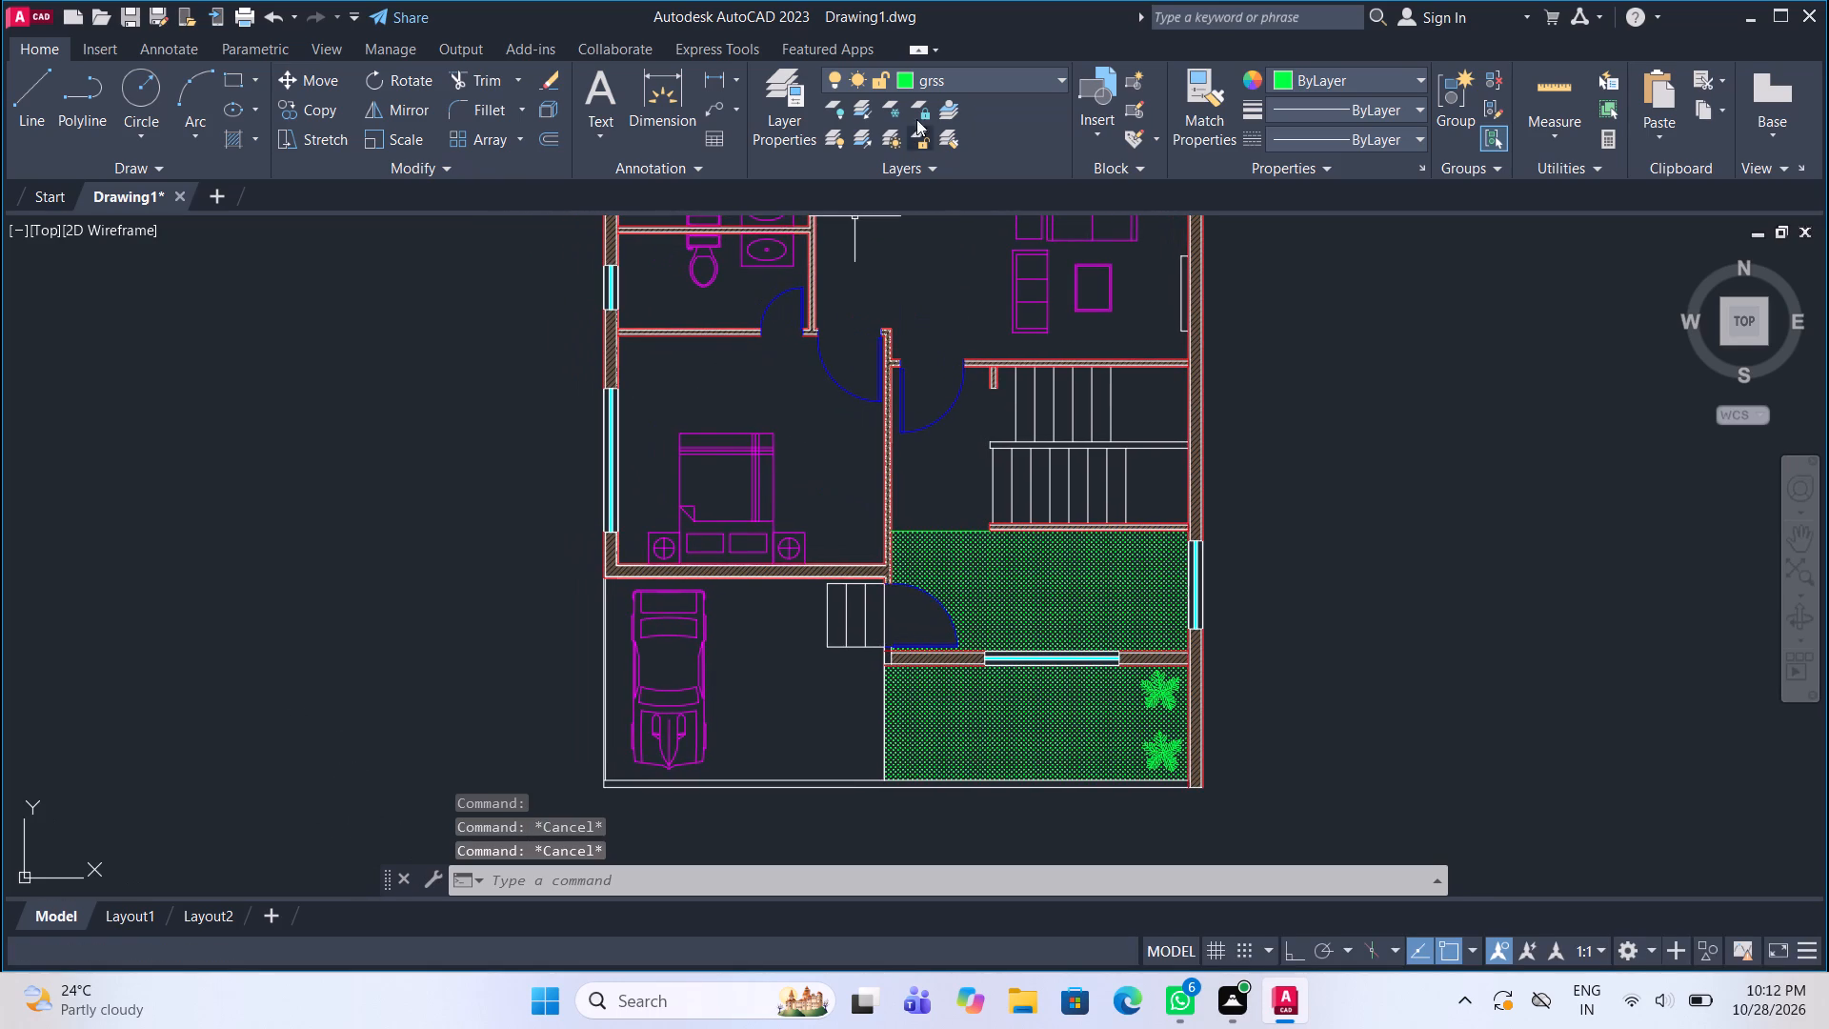
{"action": "left_click", "coordinate": [972, 72]}
{"action": "key", "text": "Escape"}
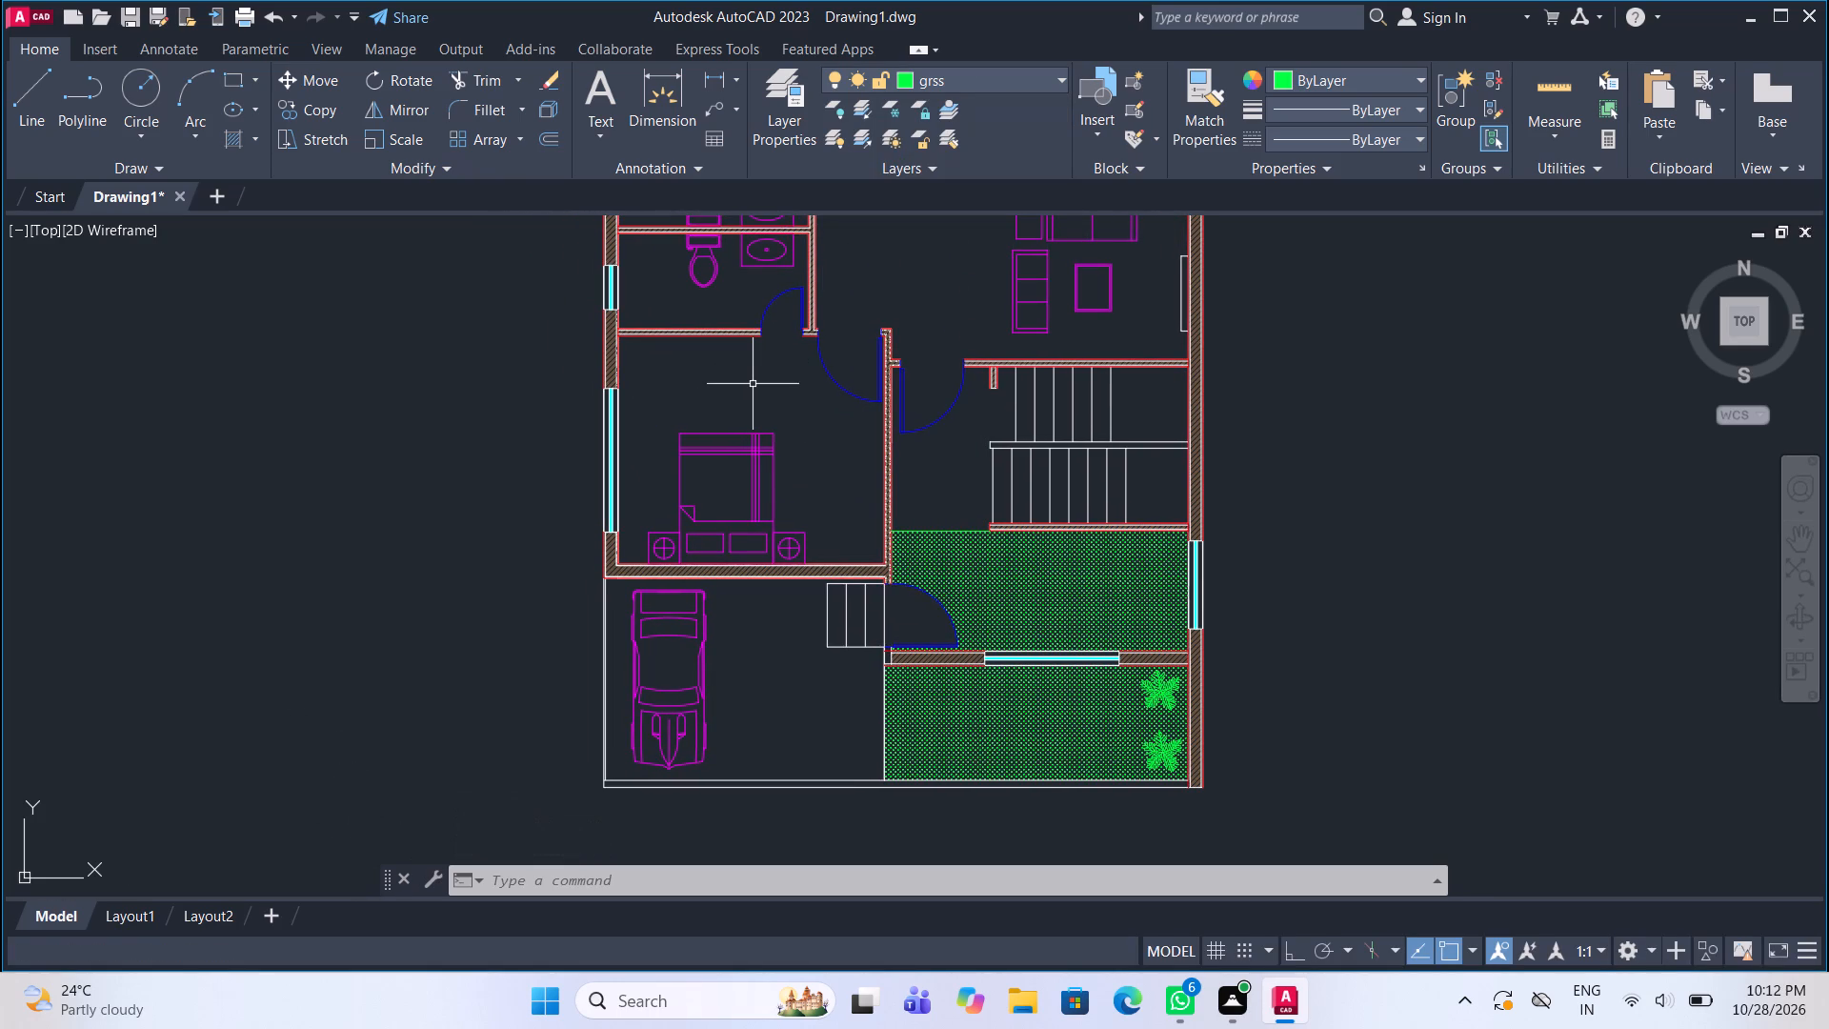
{"action": "left_click", "coordinate": [1019, 74]}
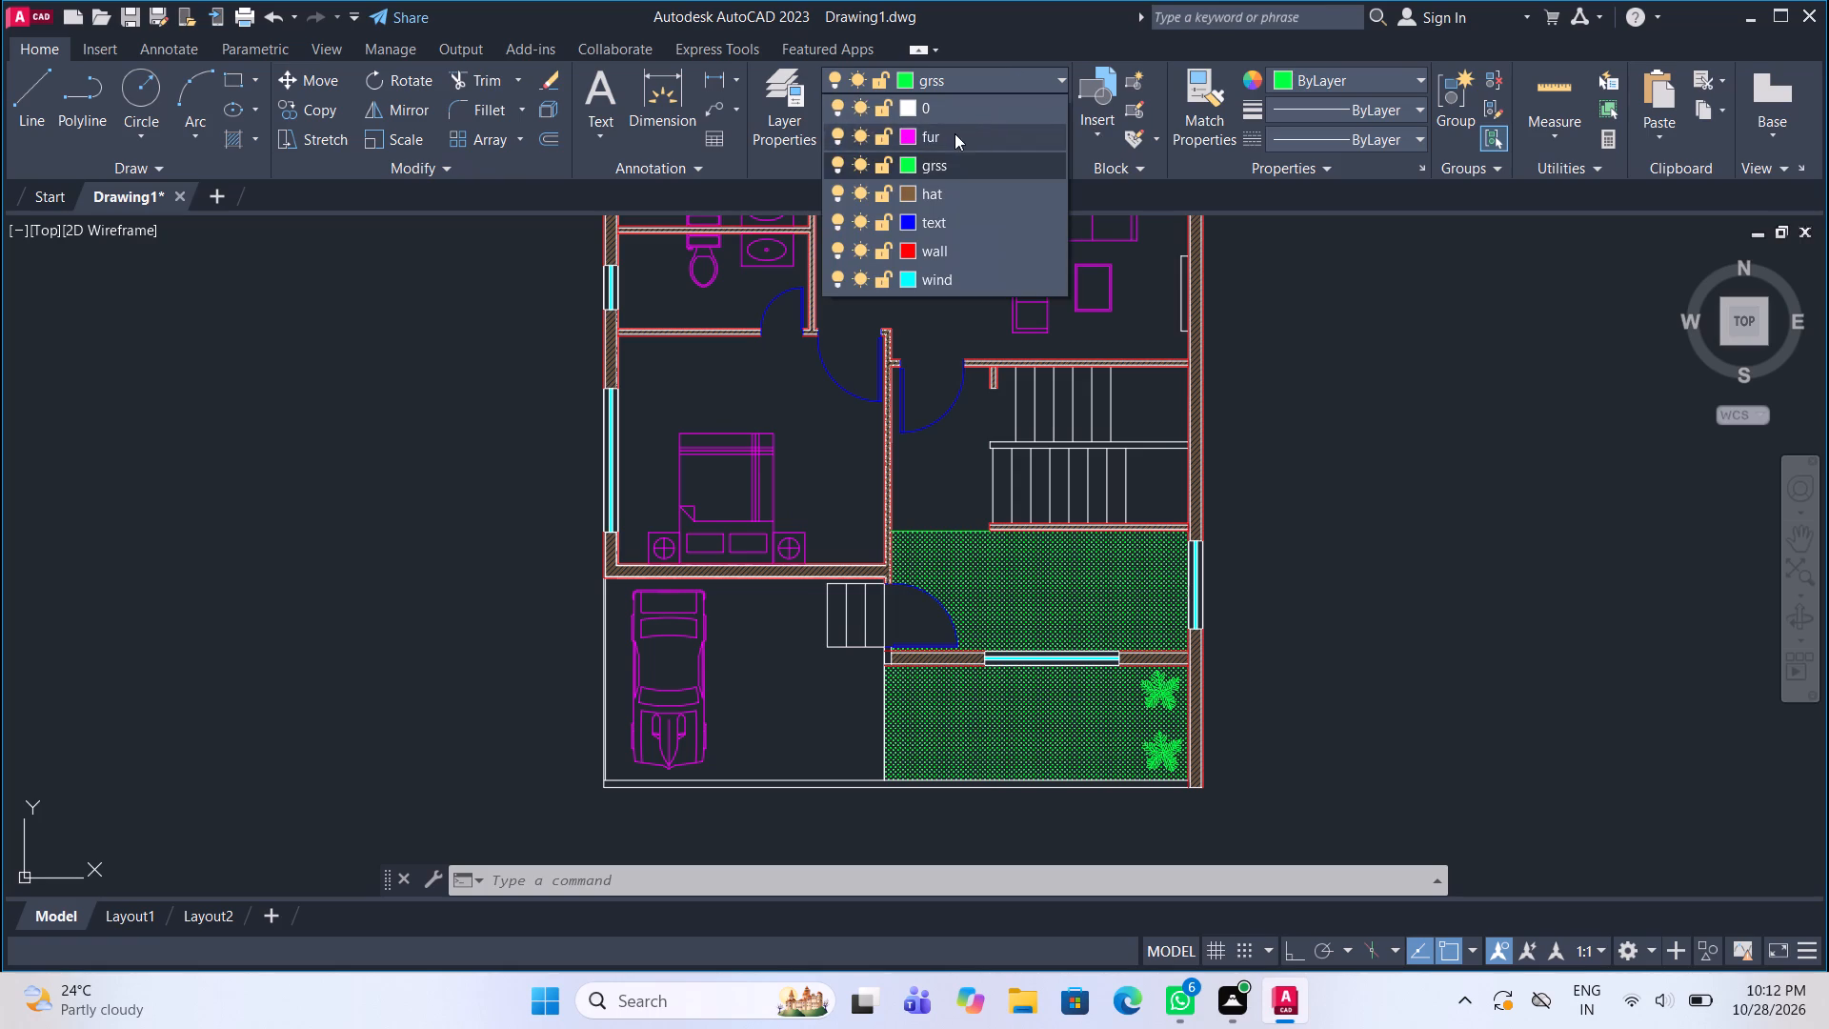
{"action": "left_click", "coordinate": [947, 112]}
{"action": "key", "text": "h"}
{"action": "key", "text": "Return"}
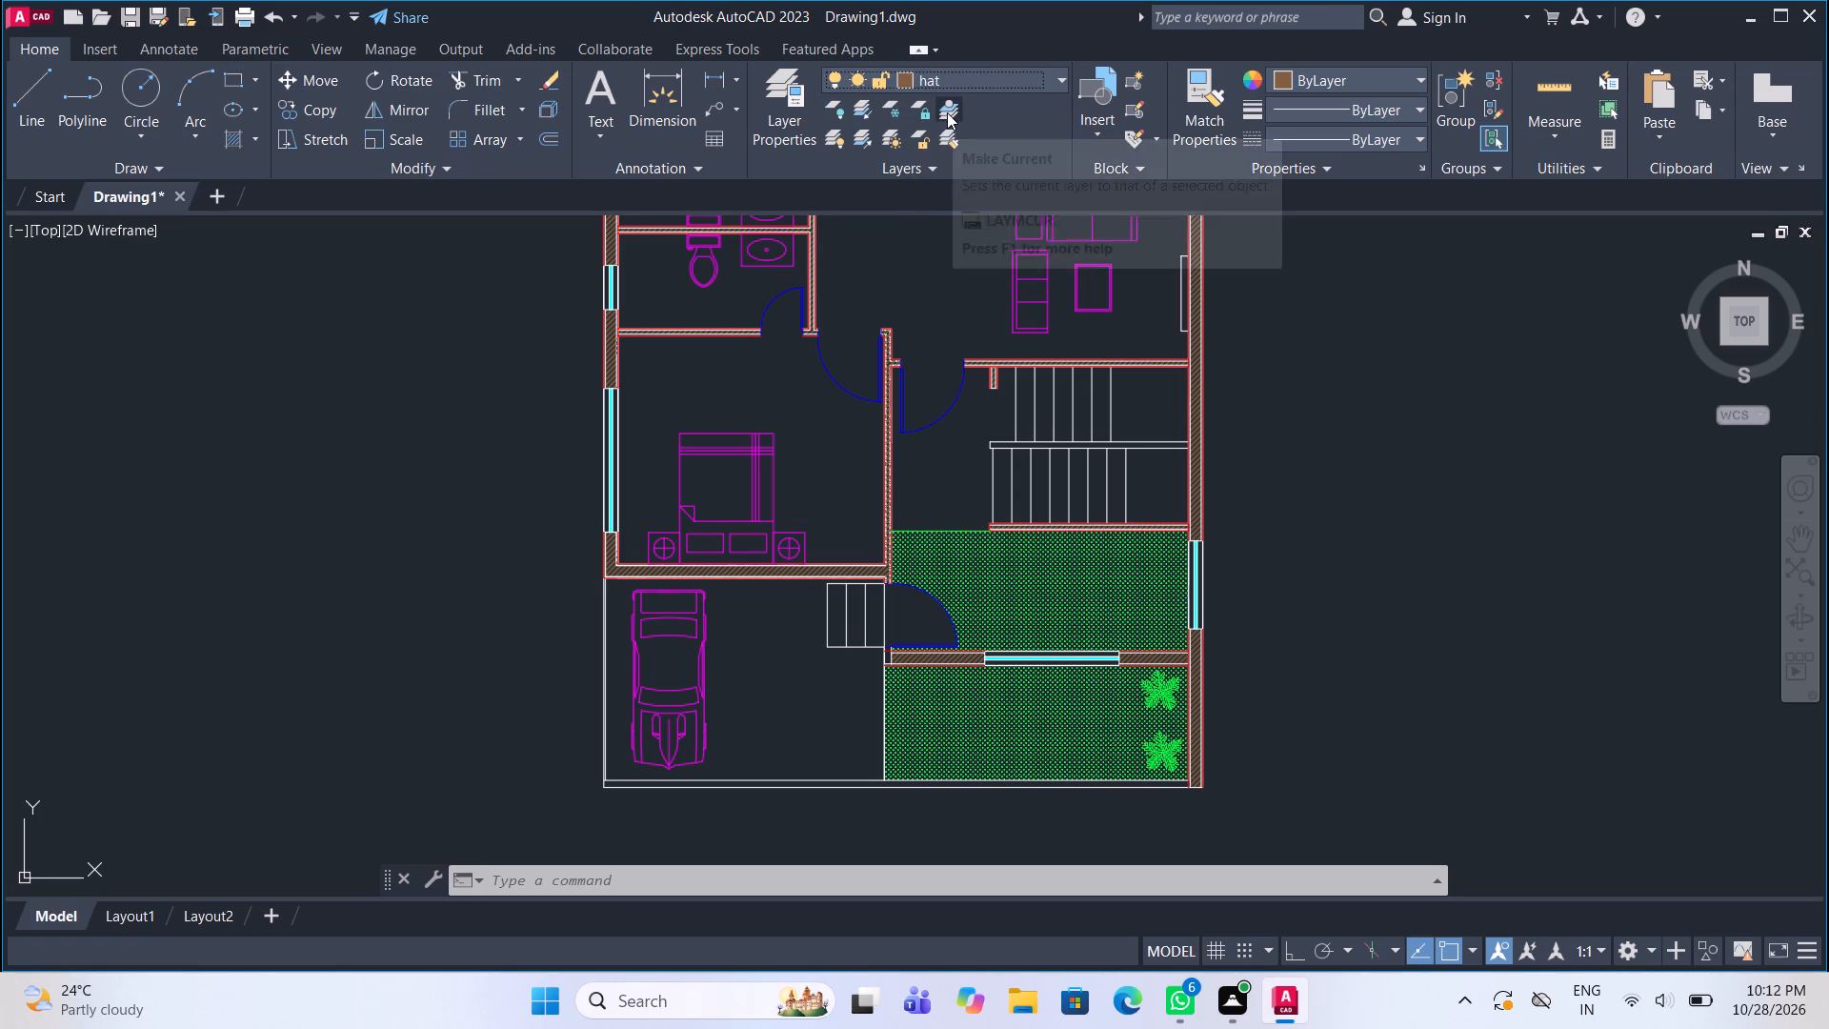
{"action": "key", "text": "Escape"}
Add the multiline text BEDROOM in the northwest bedroom, between the bed and the south wall.
{"action": "scroll", "coordinate": [724, 554], "scroll_direction": "down", "scroll_amount": 3}
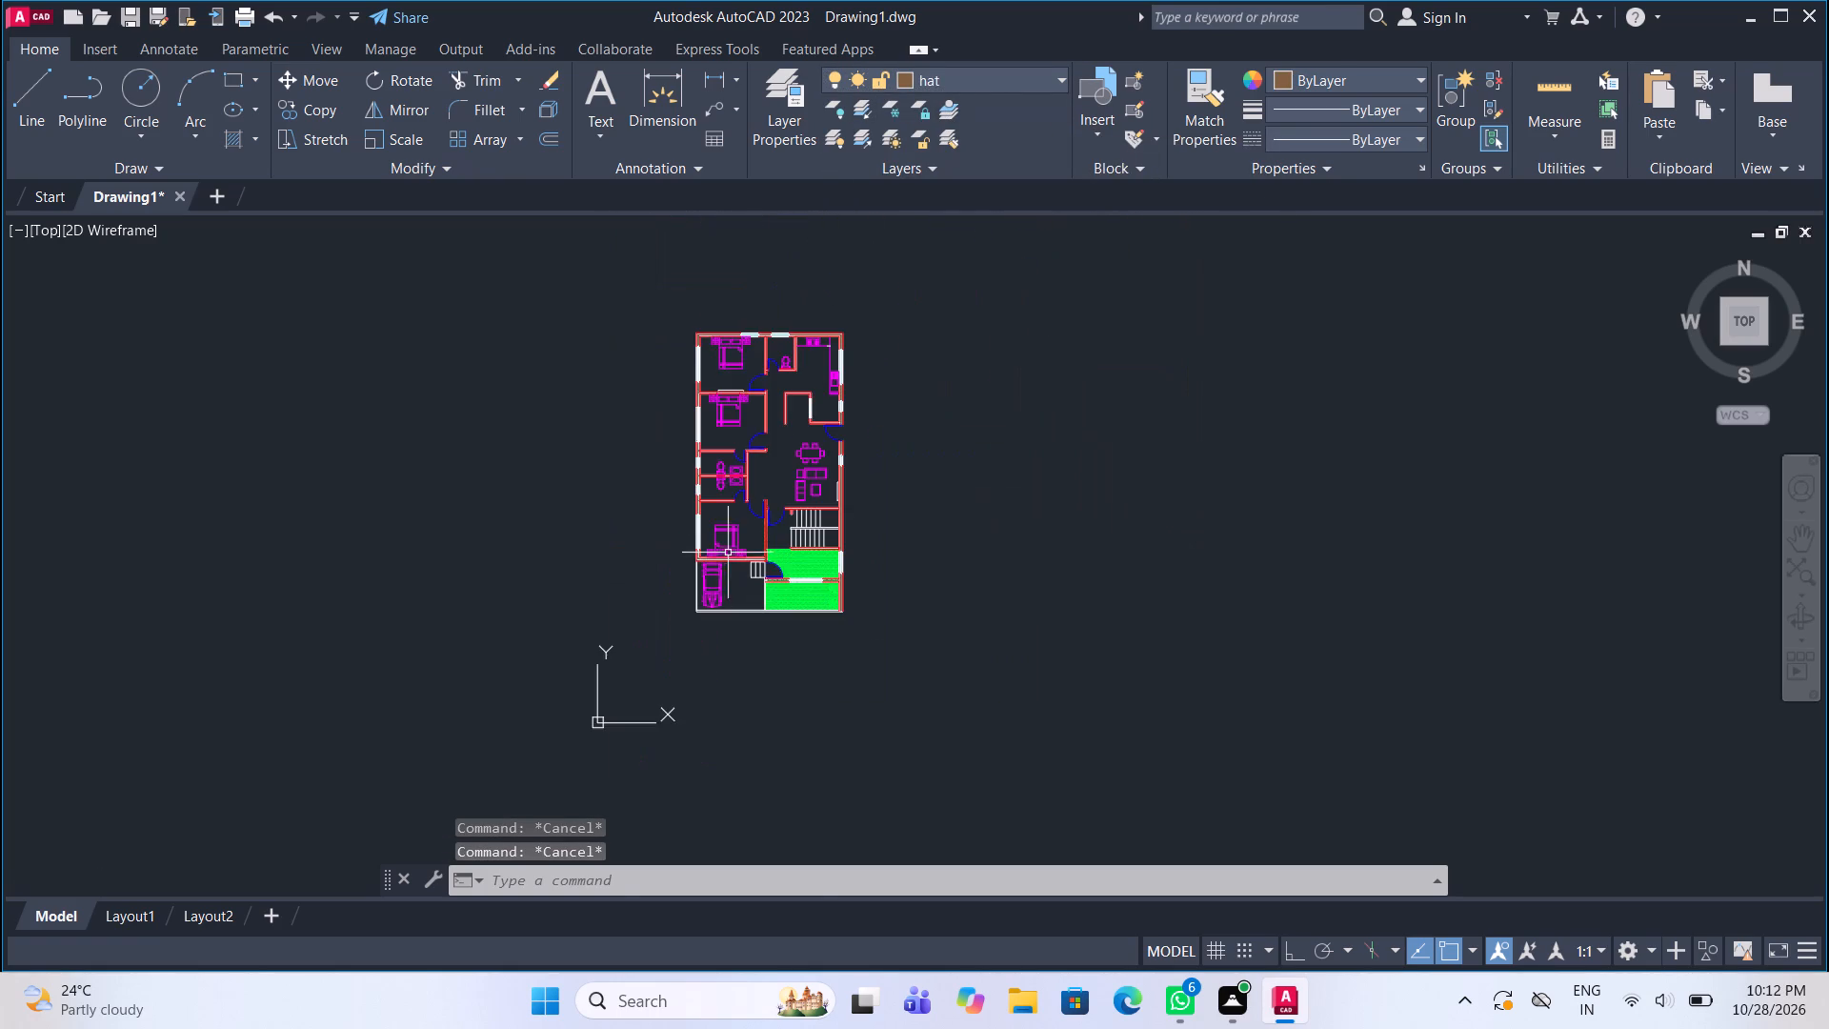
{"action": "scroll", "coordinate": [719, 366], "scroll_direction": "up", "scroll_amount": 3}
{"action": "middle_click_drag", "start_coordinate": [716, 353], "coordinate": [724, 383]}
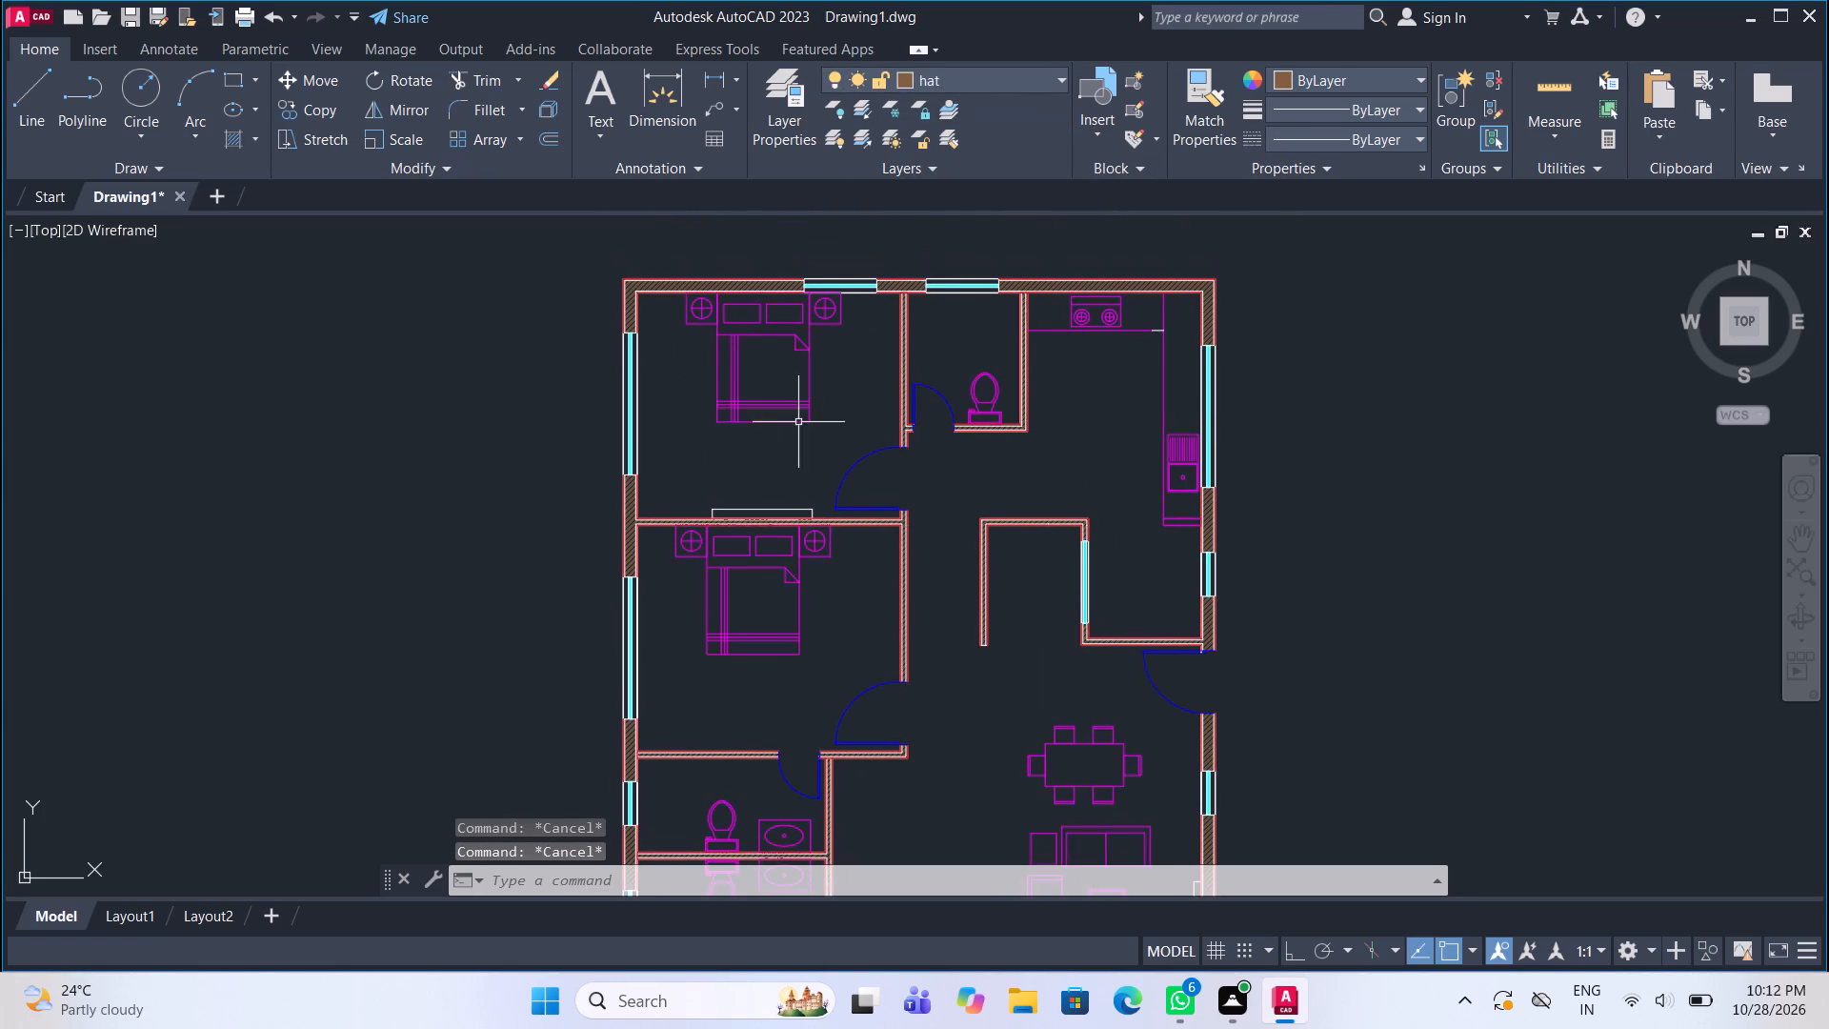
{"action": "left_click", "coordinate": [597, 96]}
{"action": "scroll", "coordinate": [709, 454], "scroll_direction": "up", "scroll_amount": 1}
{"action": "left_click", "coordinate": [693, 485]}
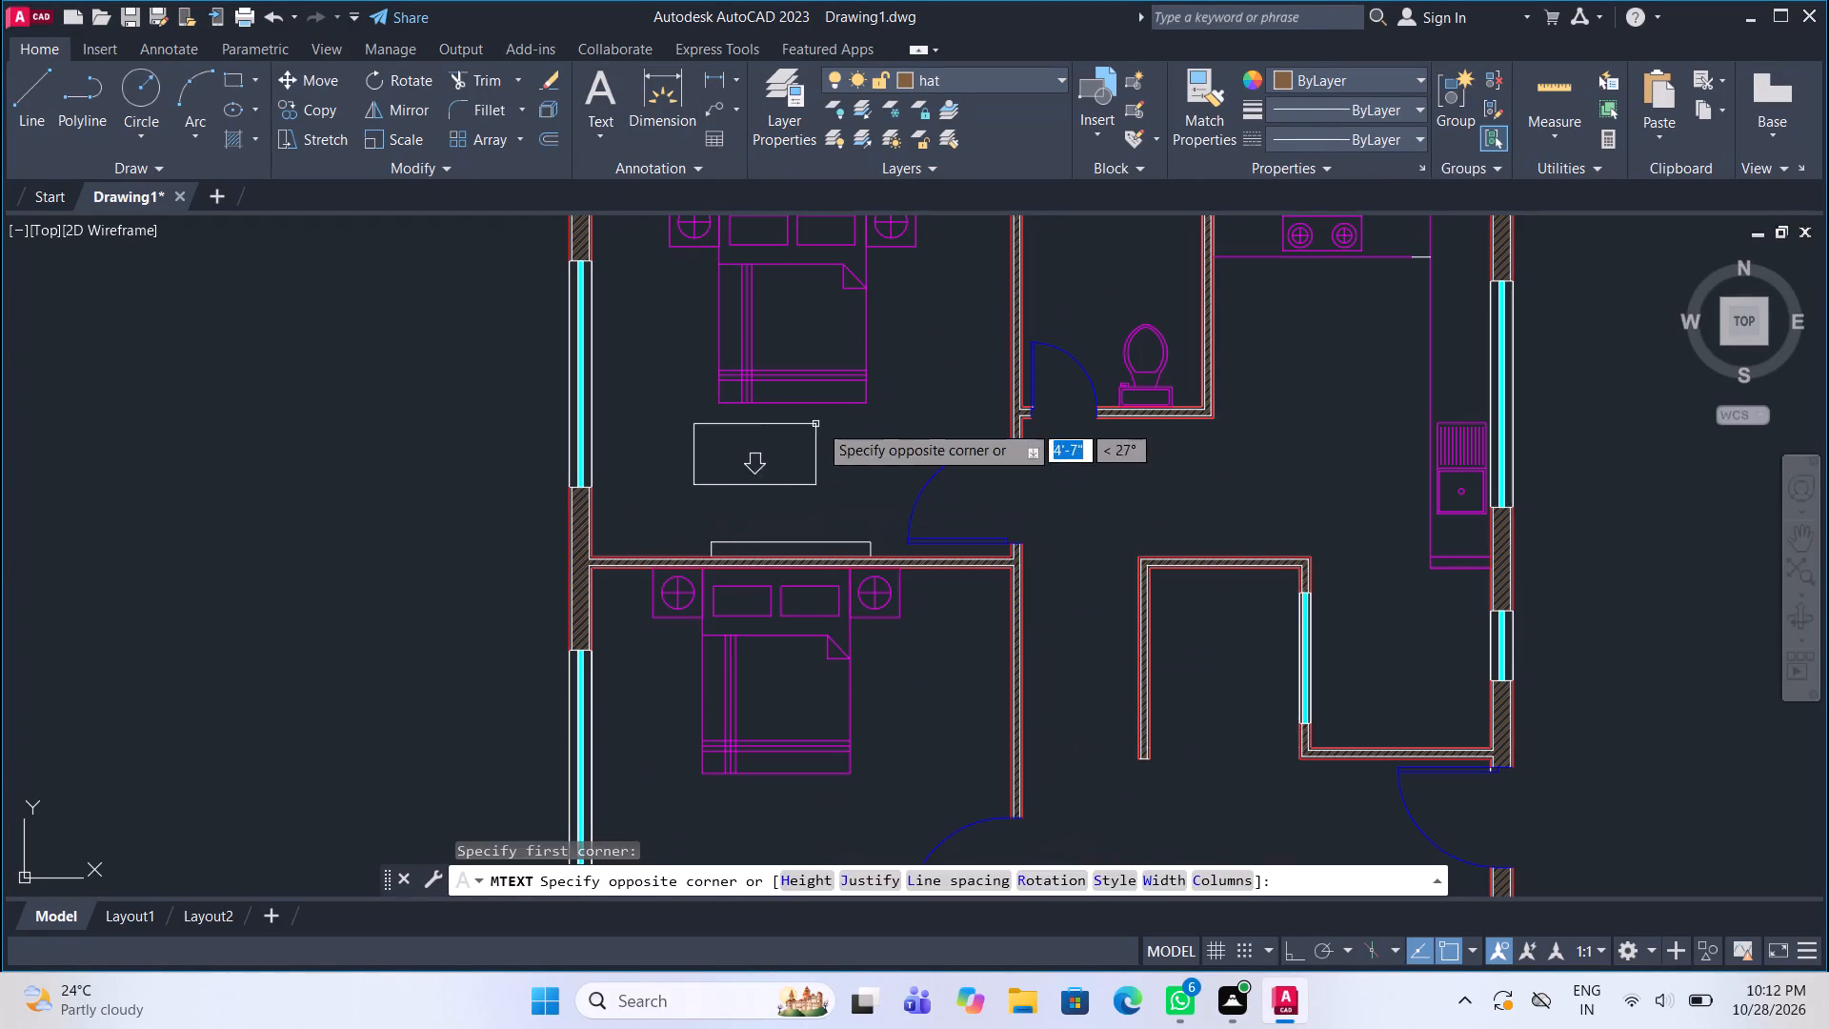
{"action": "left_click", "coordinate": [836, 420]}
{"action": "type", "text": "BEDROOM"}
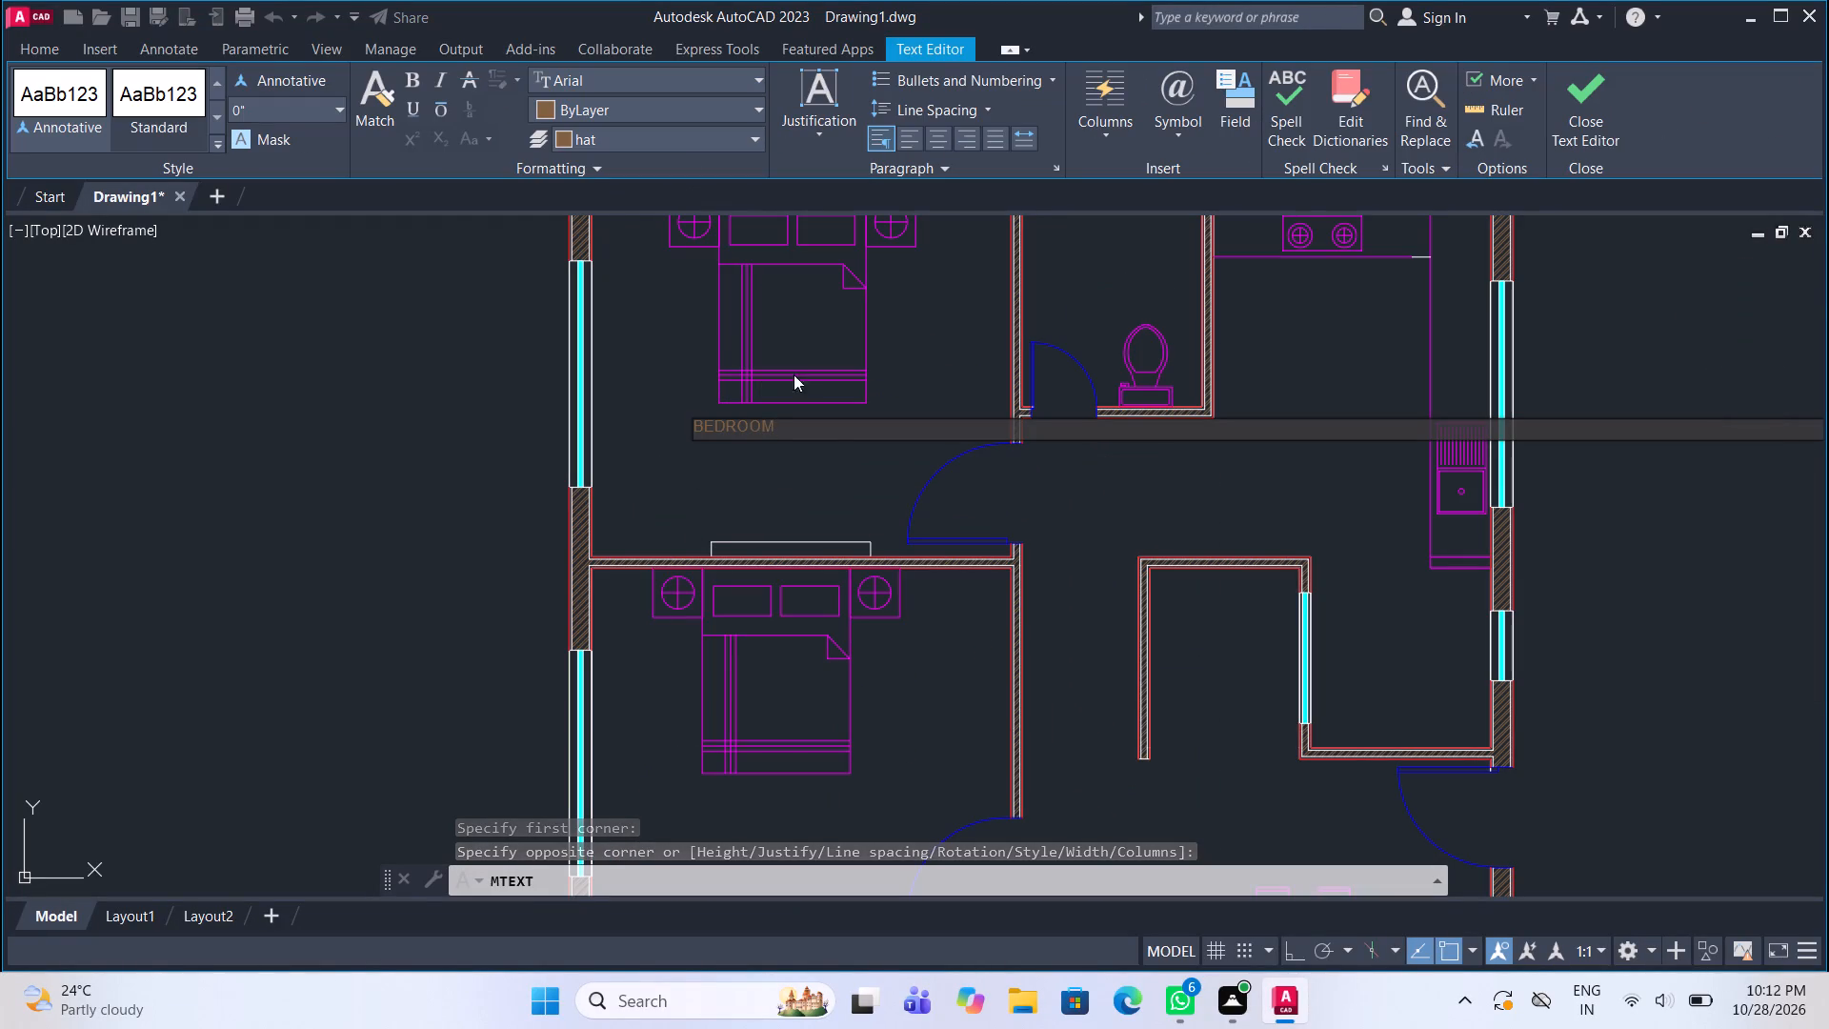
{"action": "left_click", "coordinate": [1578, 119]}
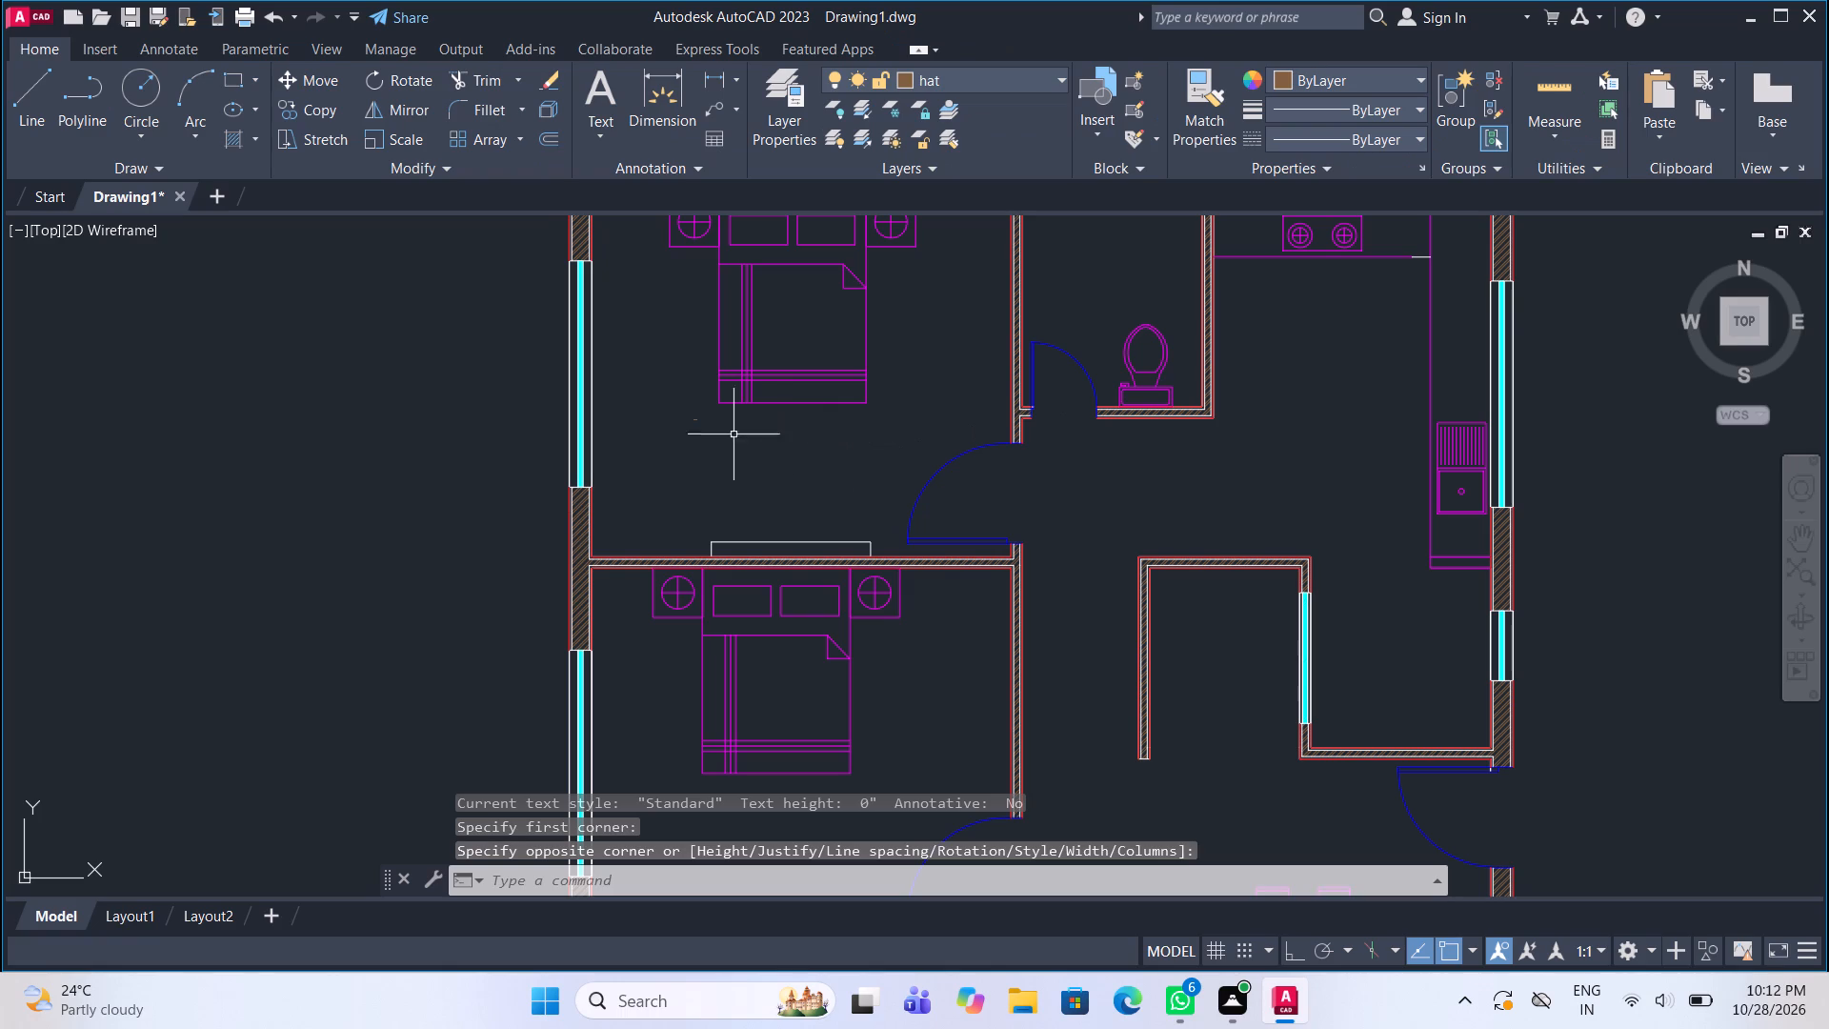
Enlarge the BEDROOM text by scaling it twice, each time by a factor of 5.
{"action": "left_click", "coordinate": [698, 423]}
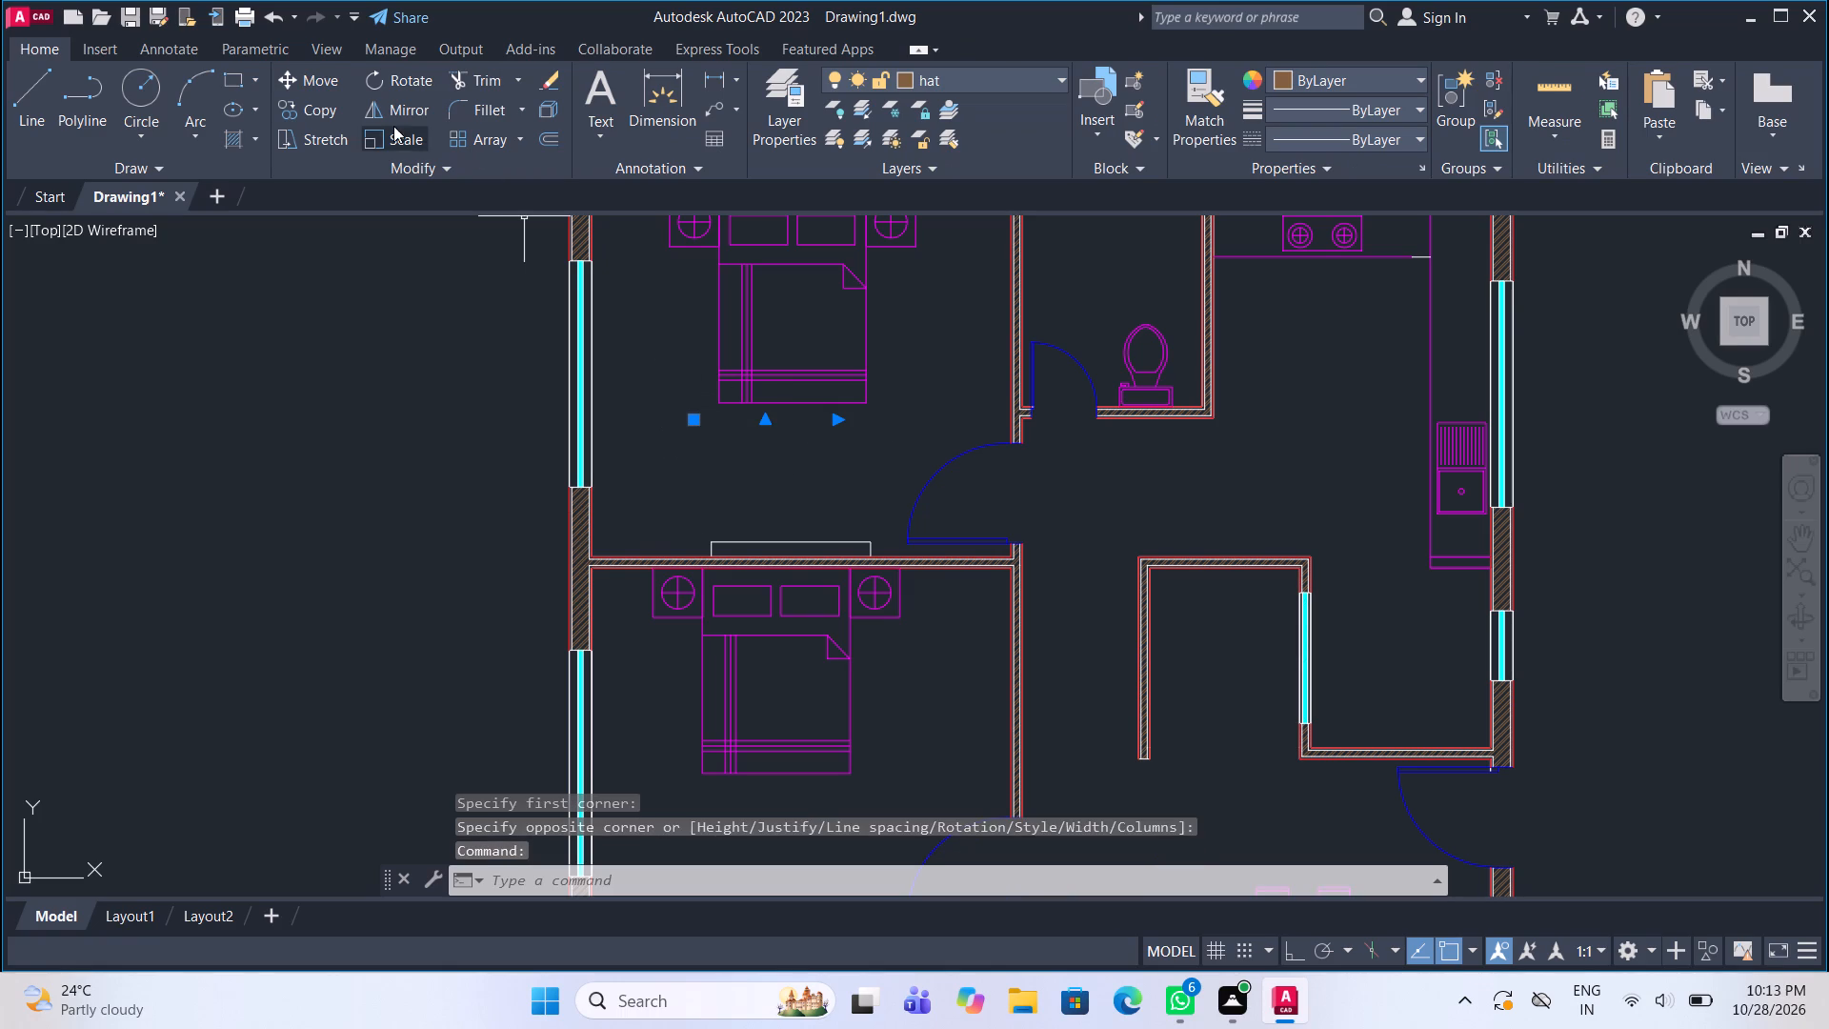
{"action": "left_click", "coordinate": [394, 133]}
{"action": "left_click", "coordinate": [702, 420]}
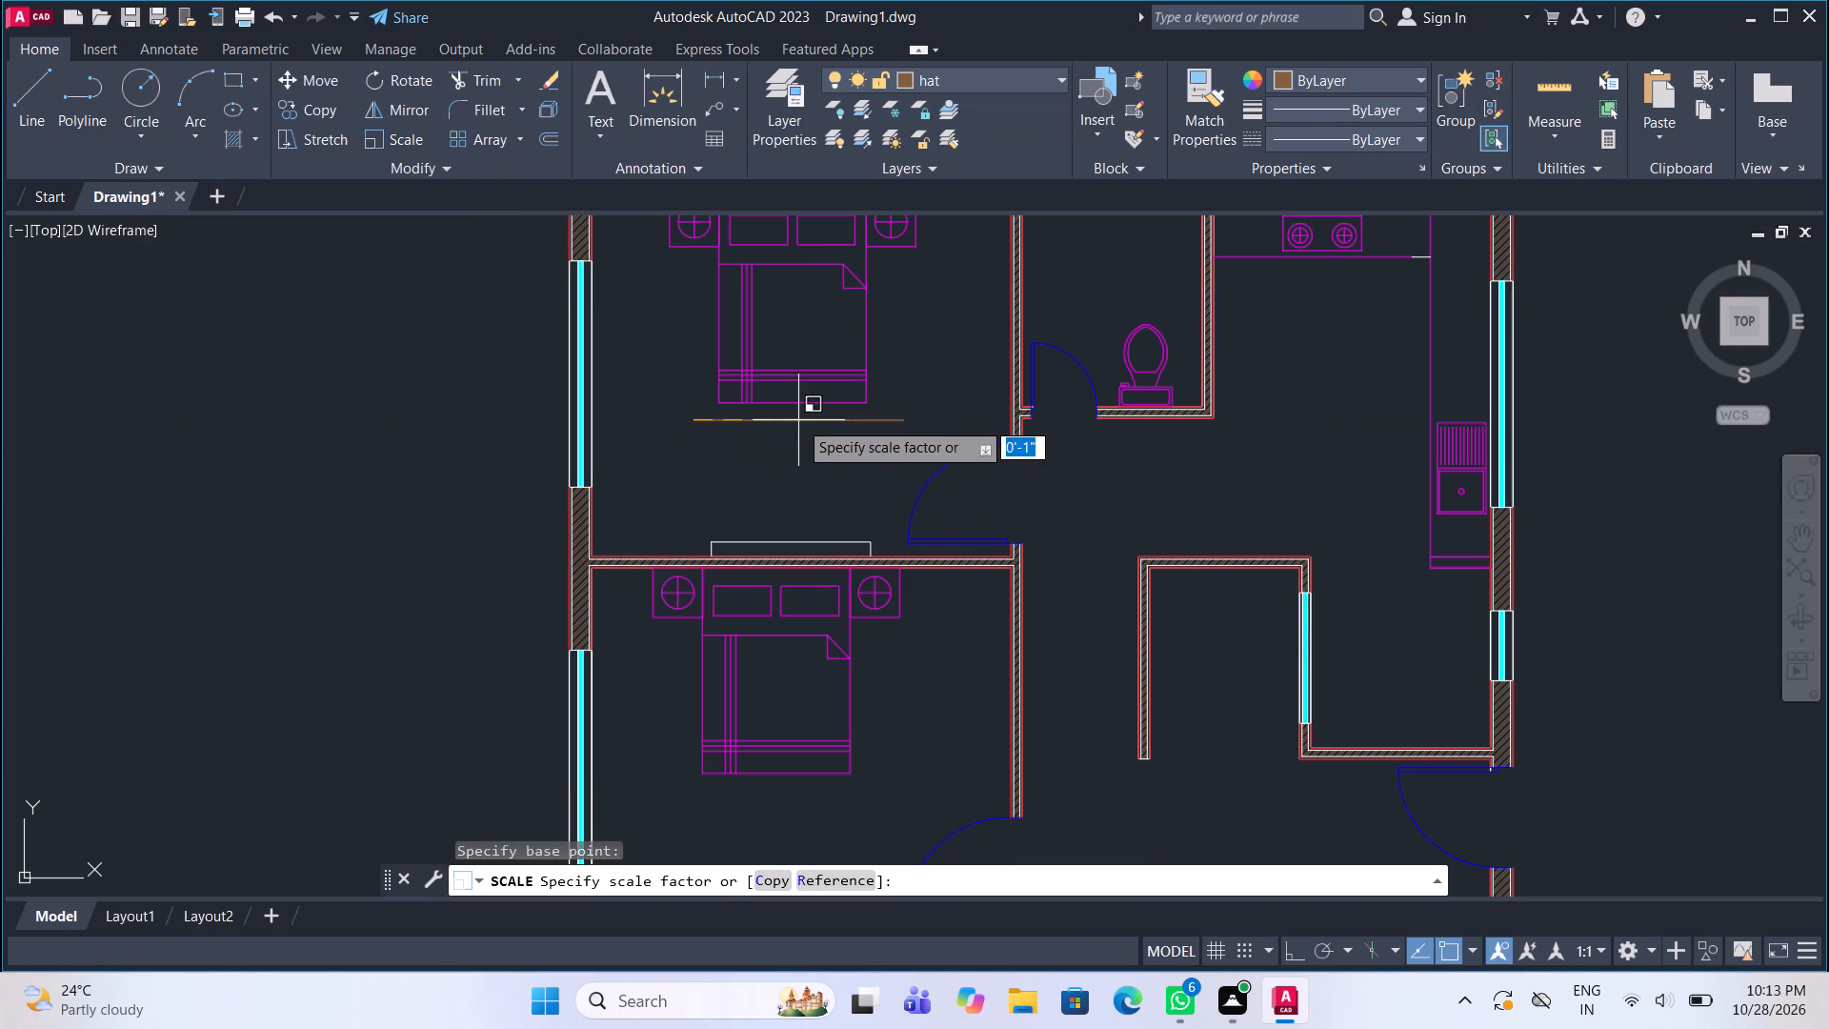
{"action": "key", "text": "5"}
{"action": "key", "text": "Return"}
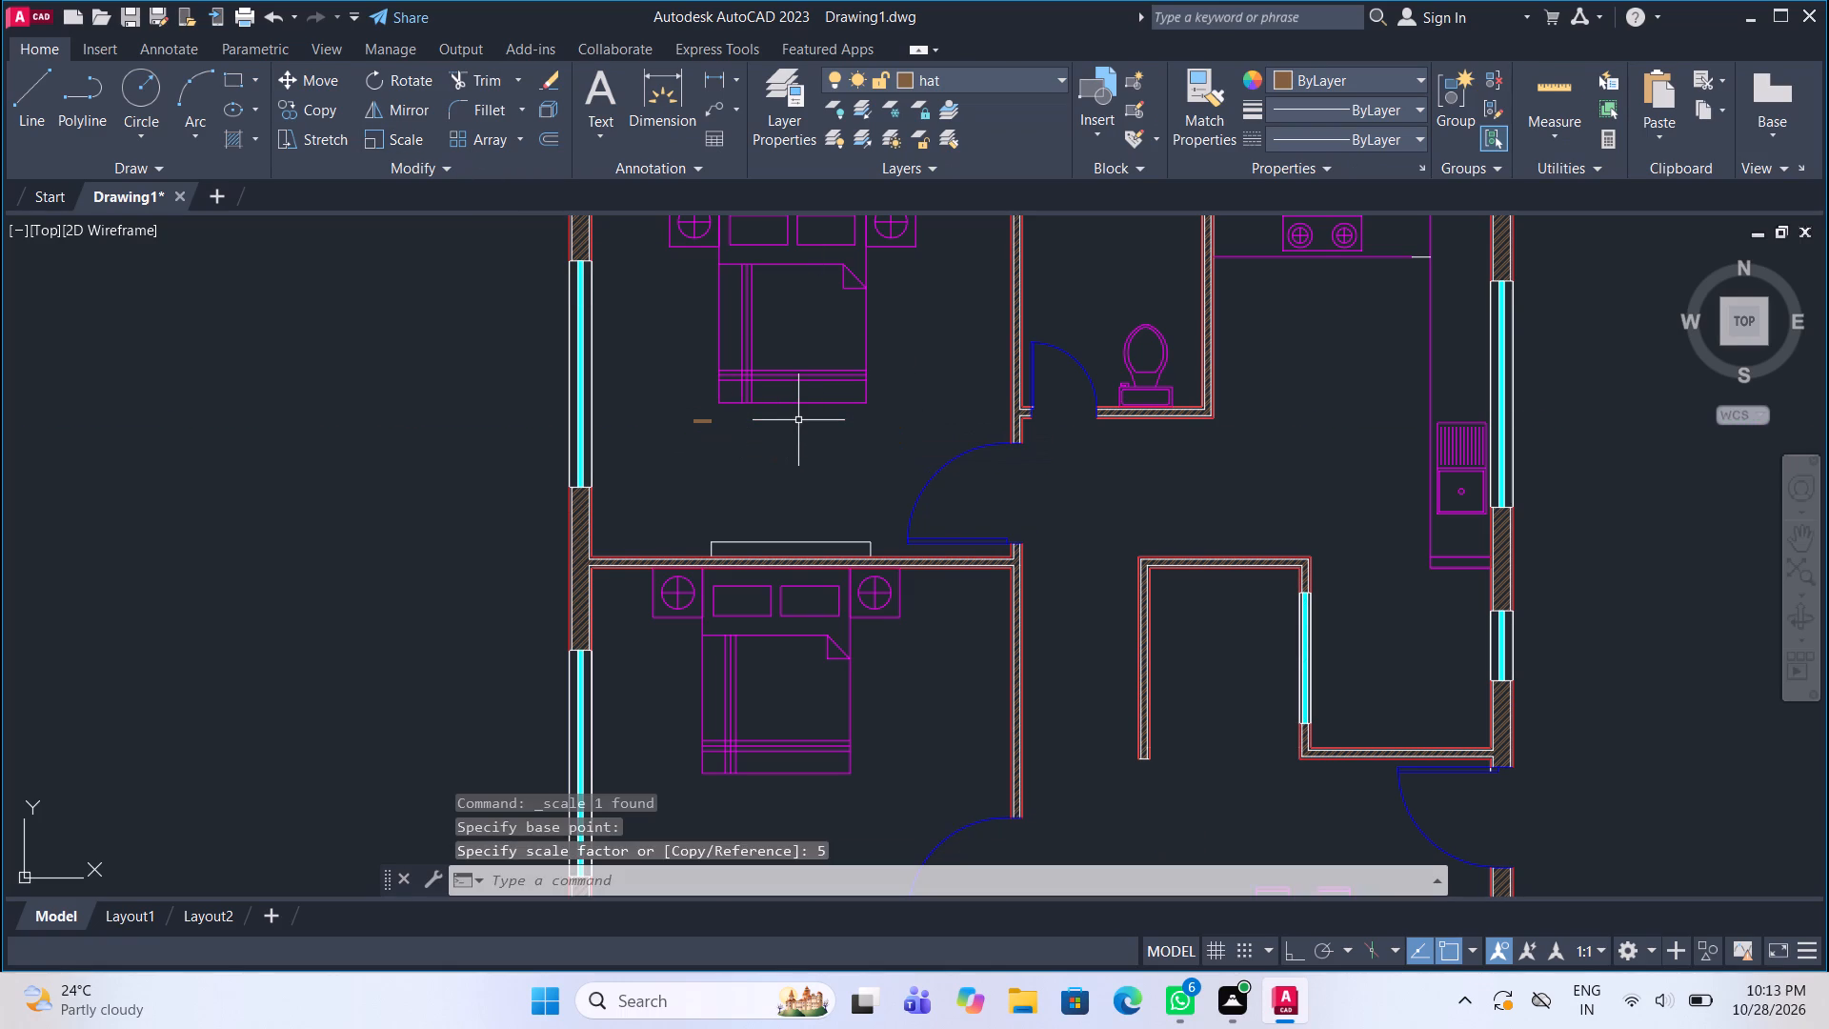
{"action": "left_click", "coordinate": [698, 416]}
{"action": "left_click", "coordinate": [393, 144]}
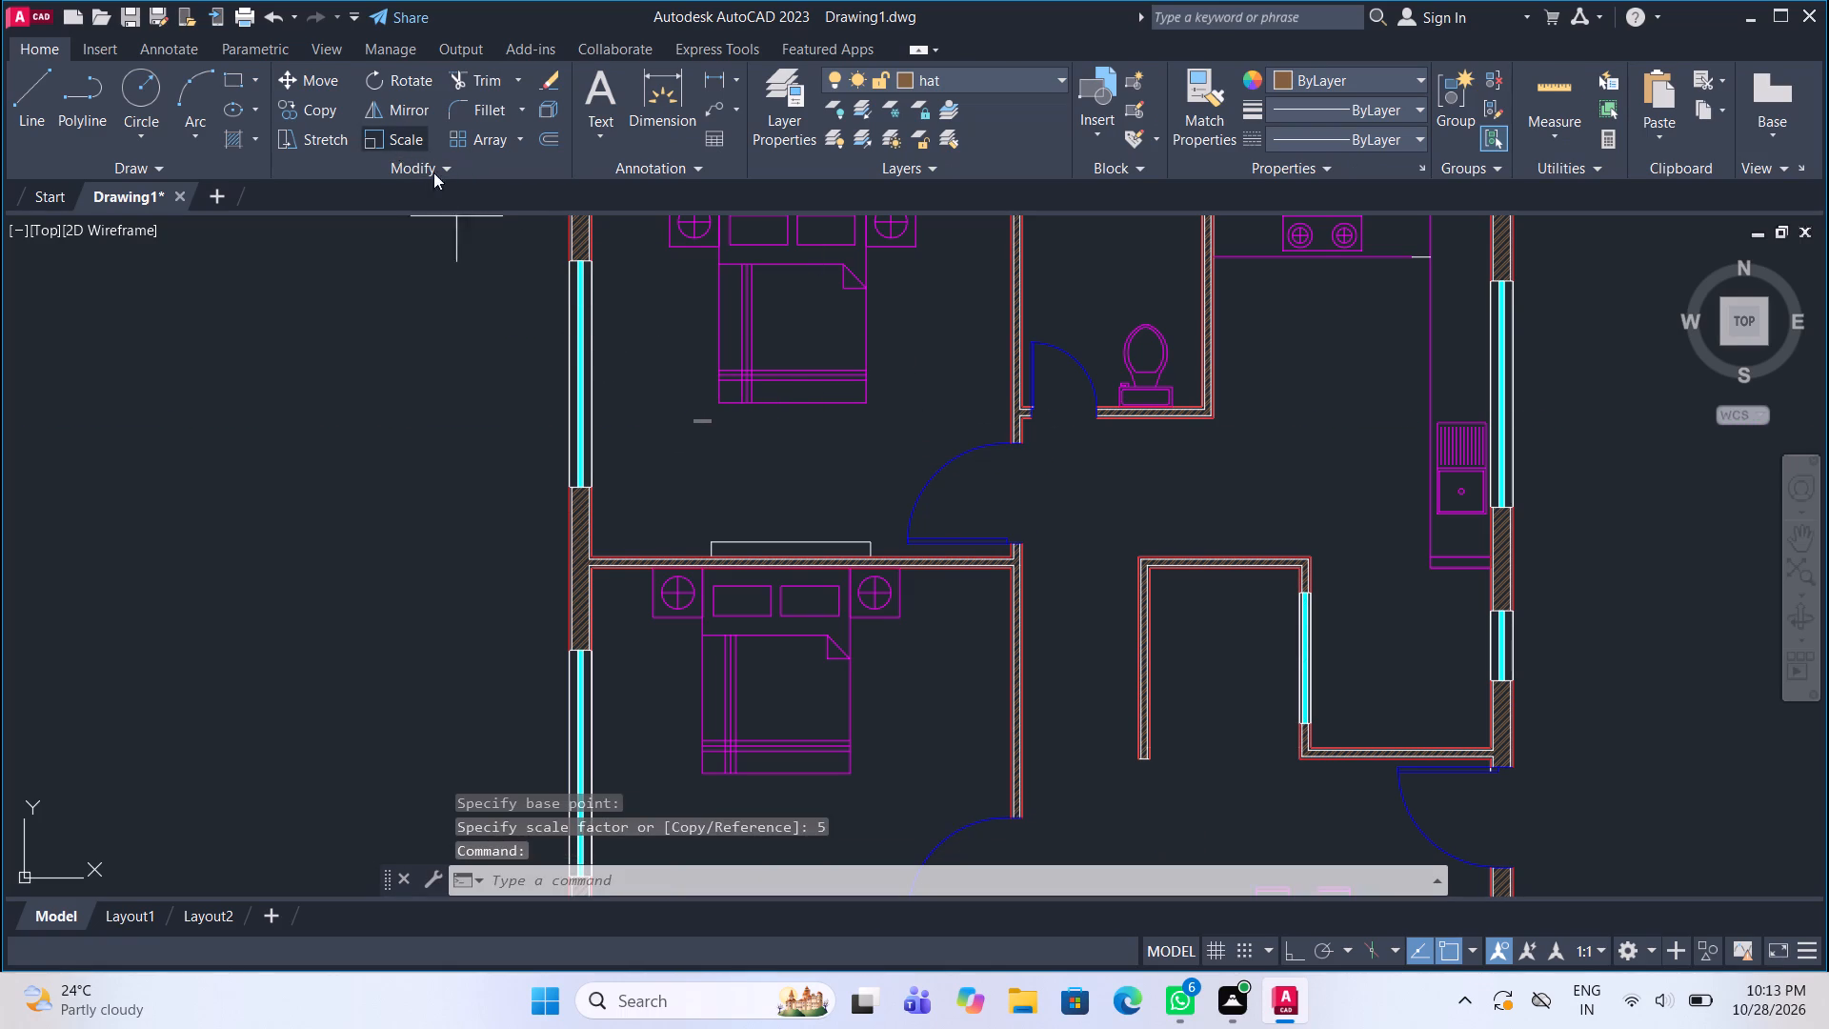
{"action": "left_click", "coordinate": [718, 438]}
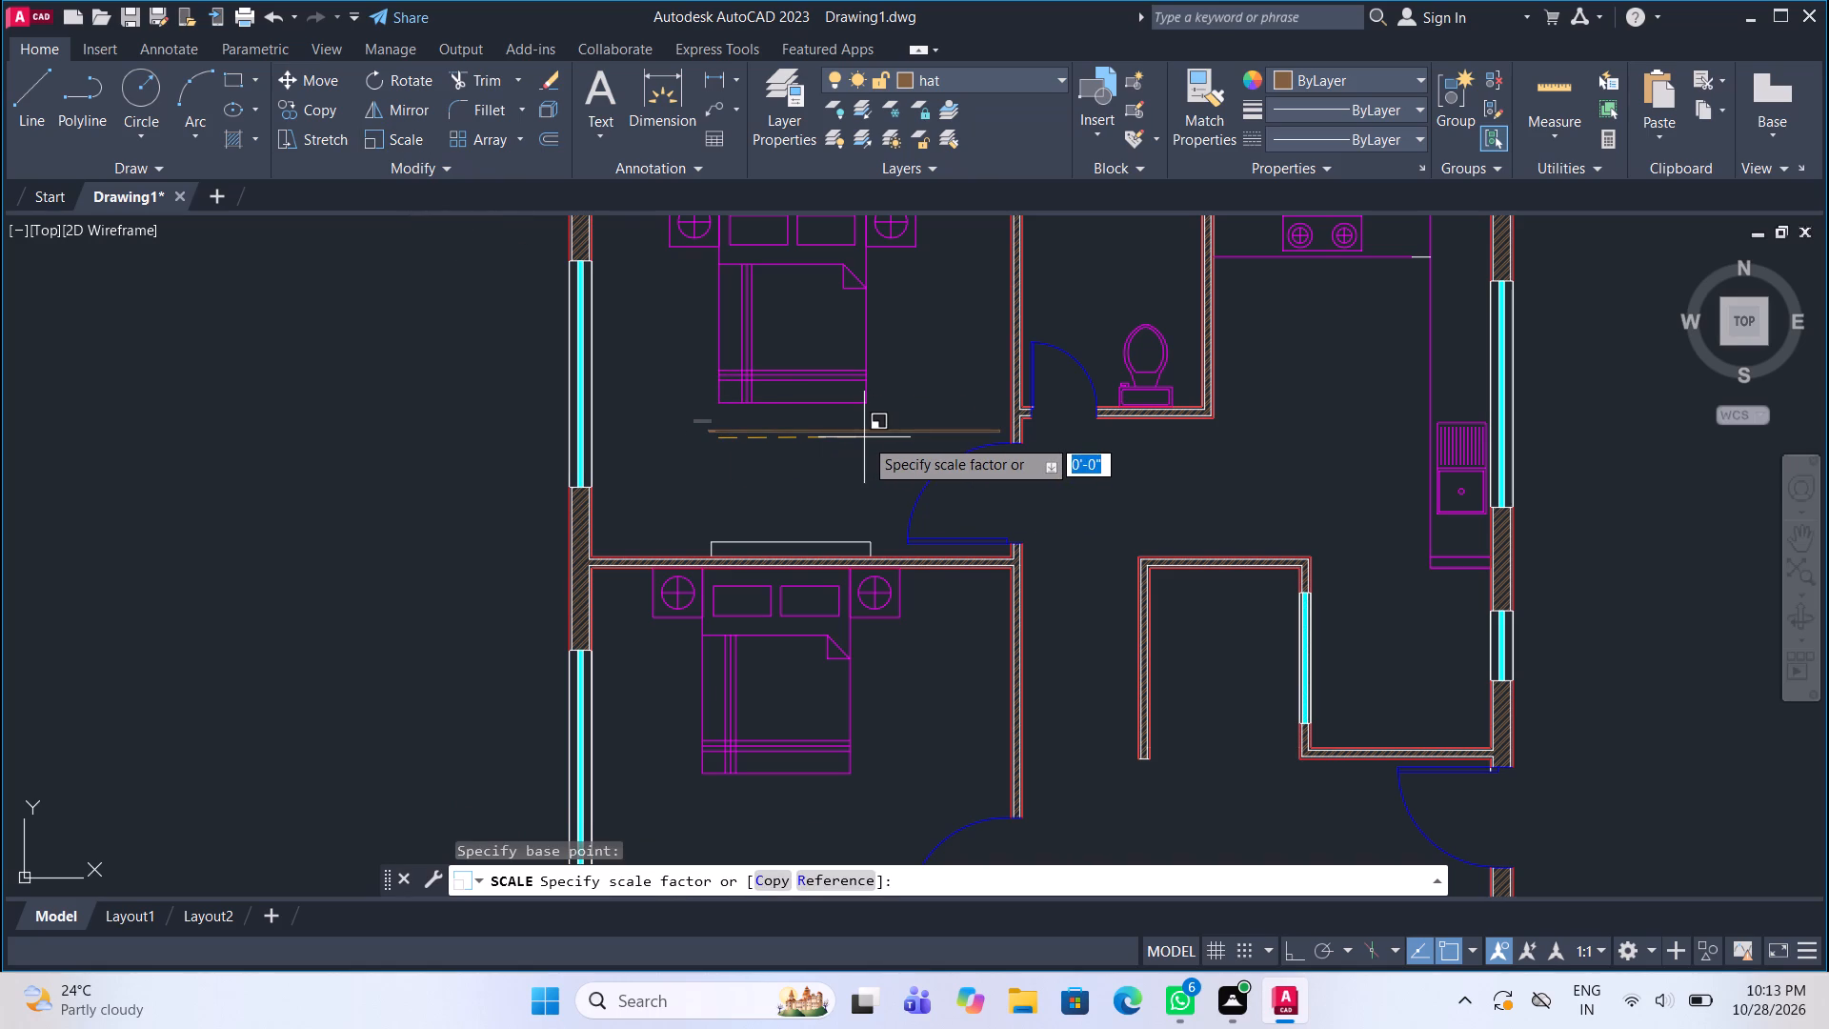
{"action": "key", "text": "5"}
{"action": "key", "text": "Return"}
Move the BEDROOM label to the open floor south of the bed in the northwest bedroom.
{"action": "left_click", "coordinate": [633, 353]}
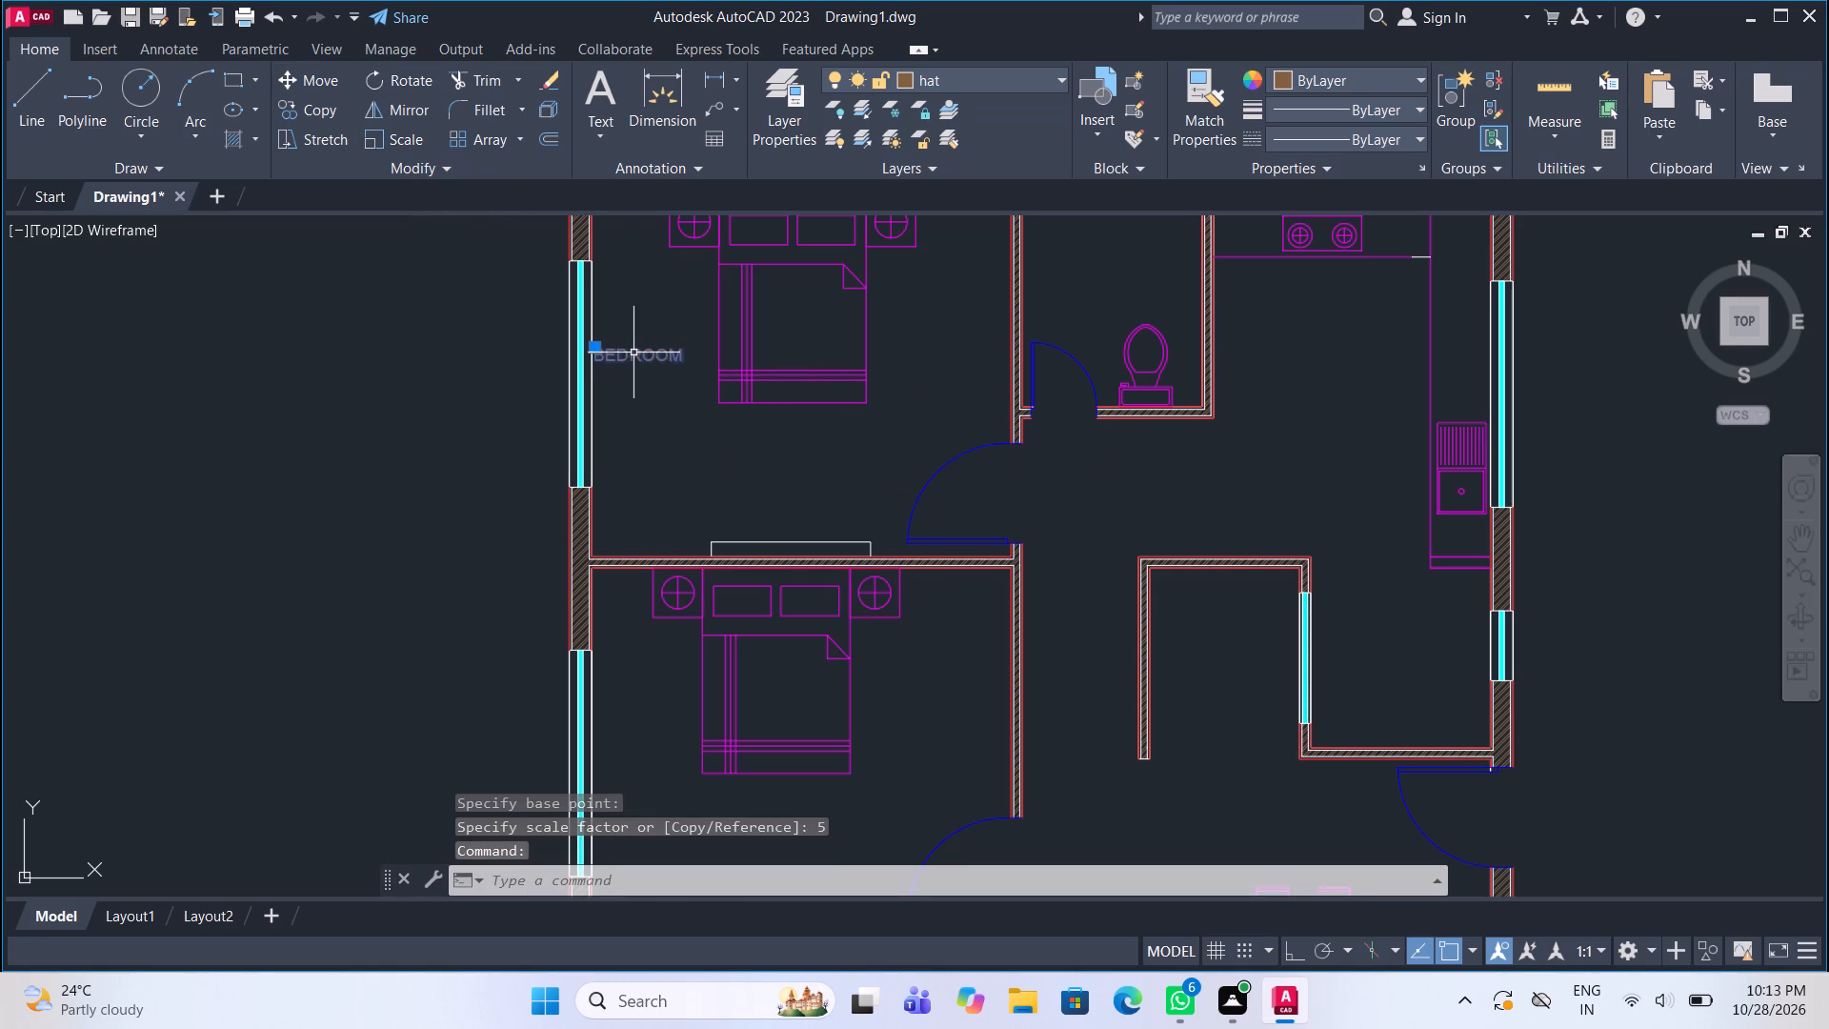
{"action": "left_click", "coordinate": [336, 88]}
{"action": "left_click", "coordinate": [643, 357]}
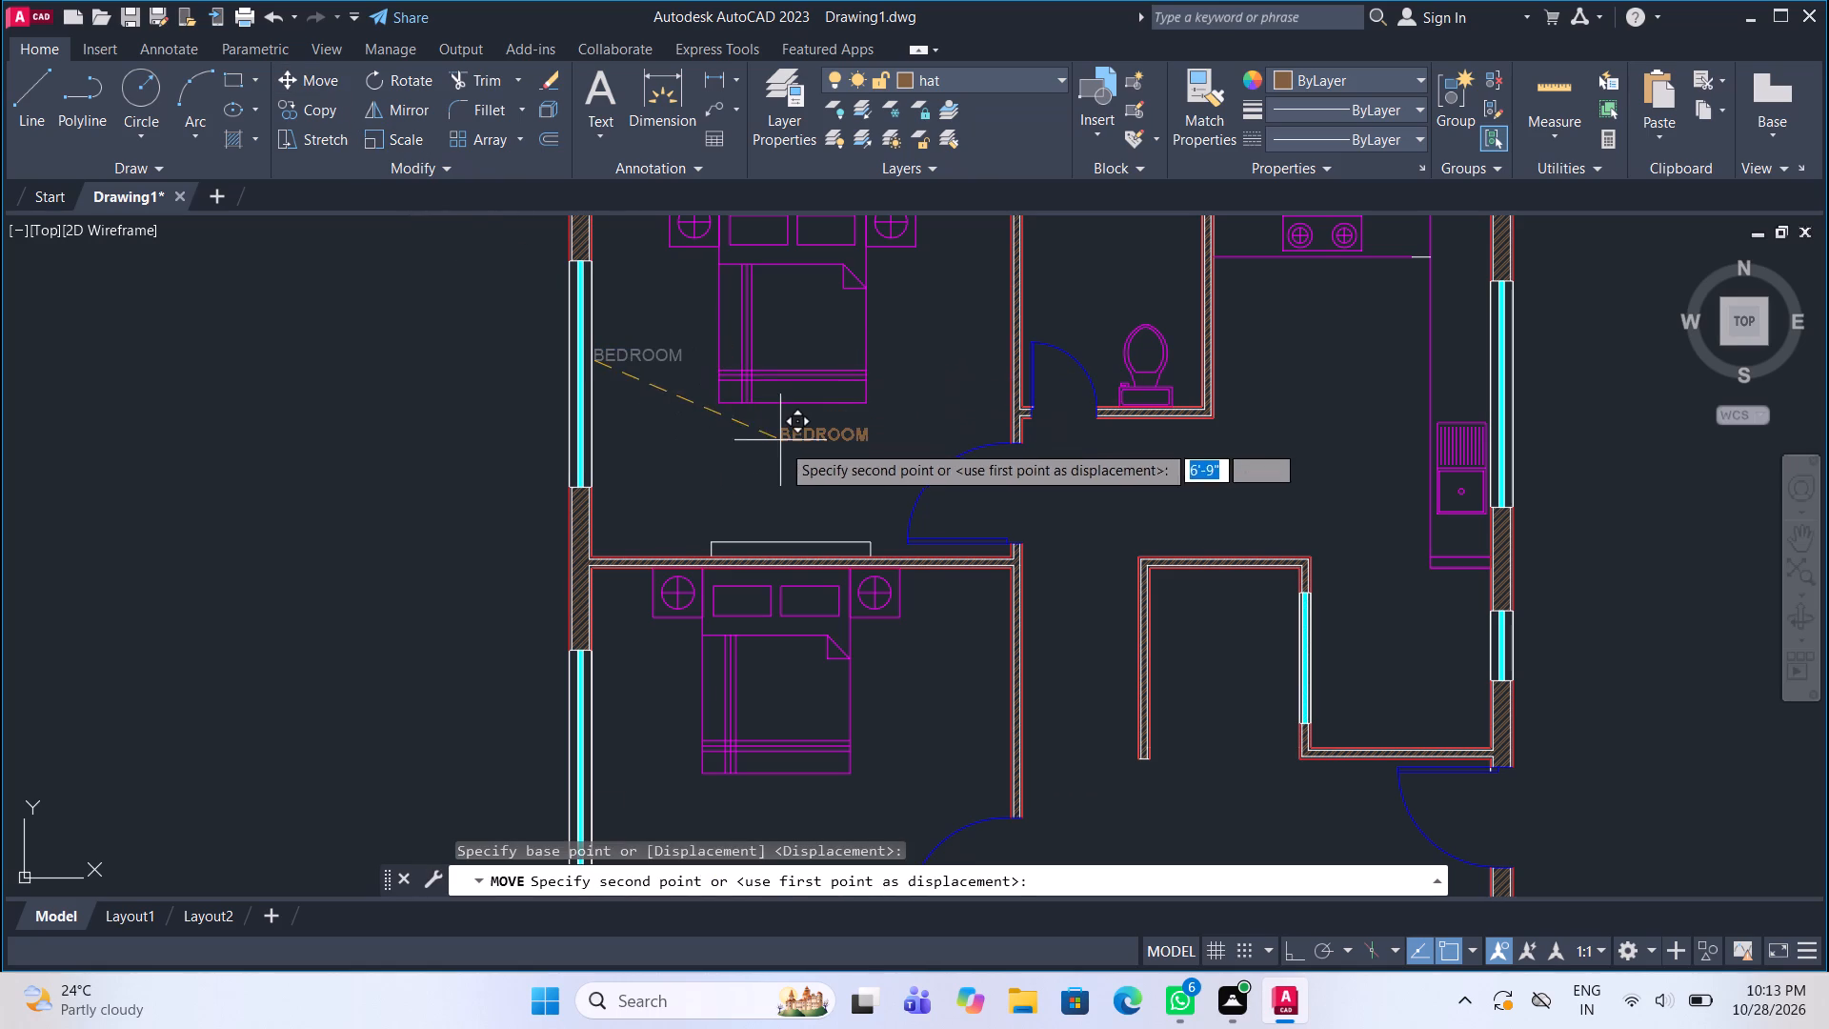
{"action": "left_click", "coordinate": [755, 460]}
Assign the thin rectangle against the northwest bedroom's south wall to the fur layer.
{"action": "left_click", "coordinate": [793, 540]}
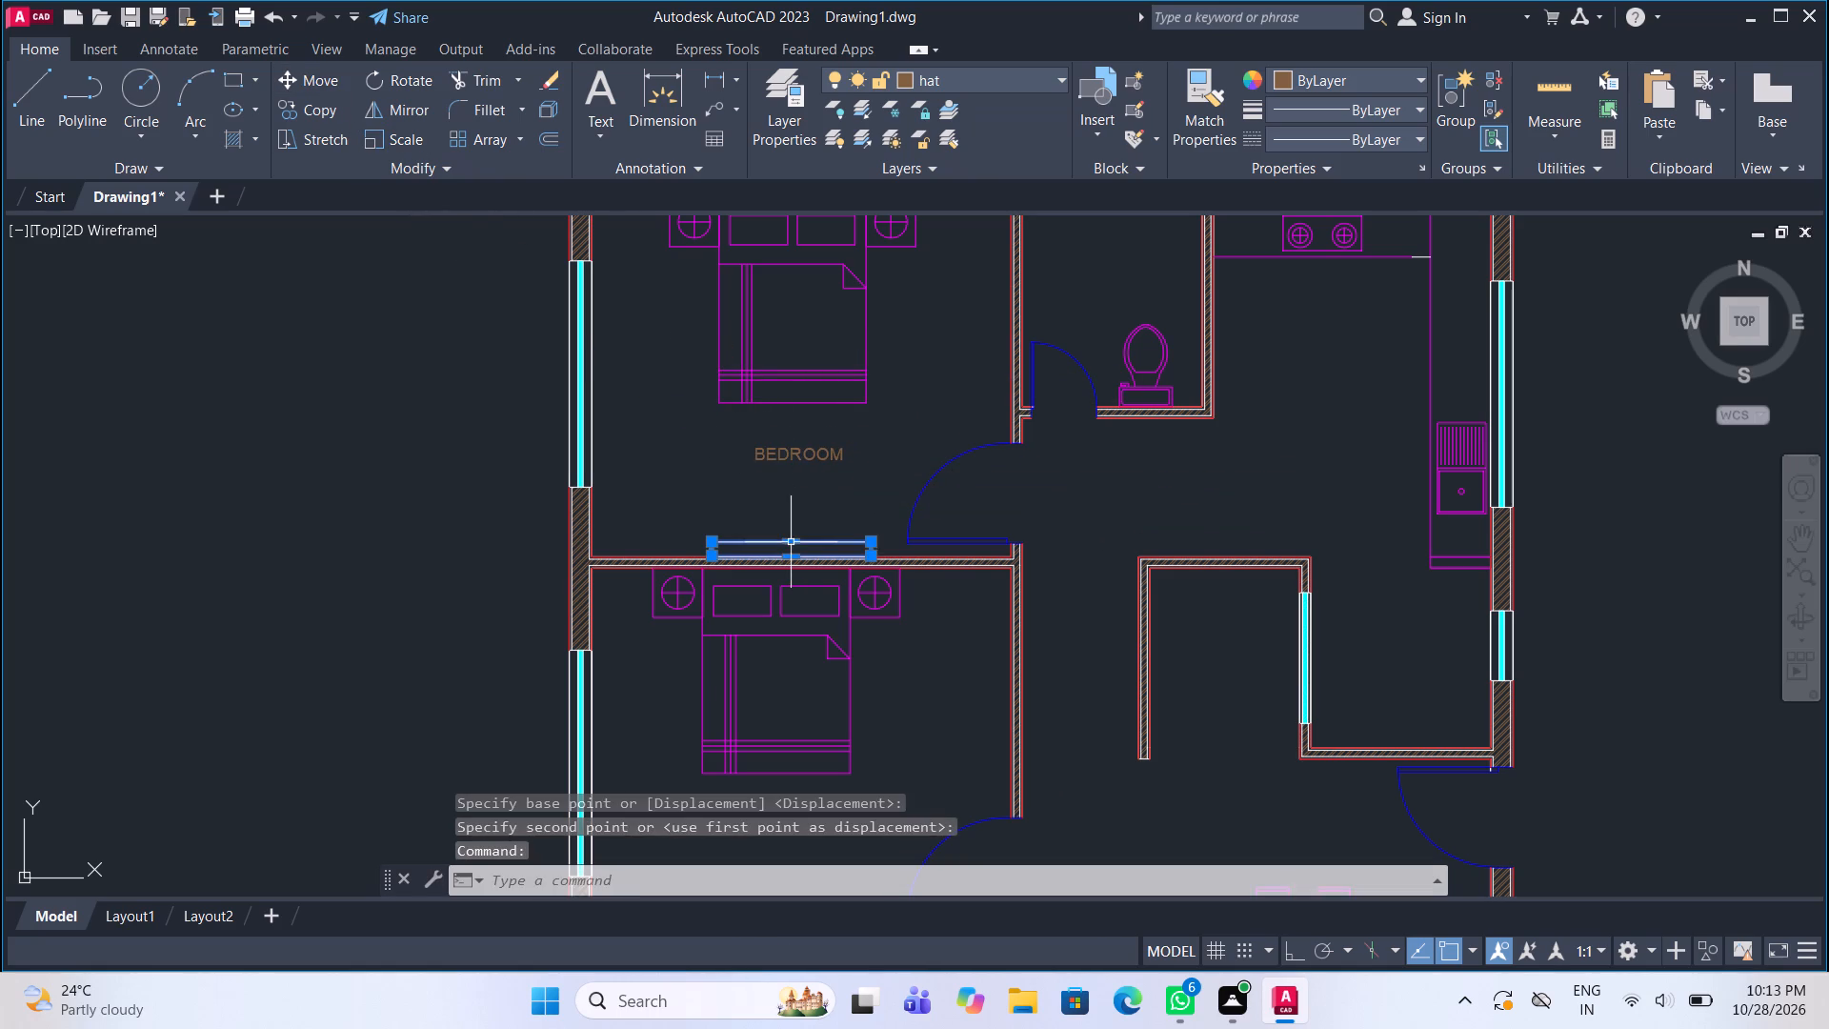
{"action": "left_click", "coordinate": [955, 79]}
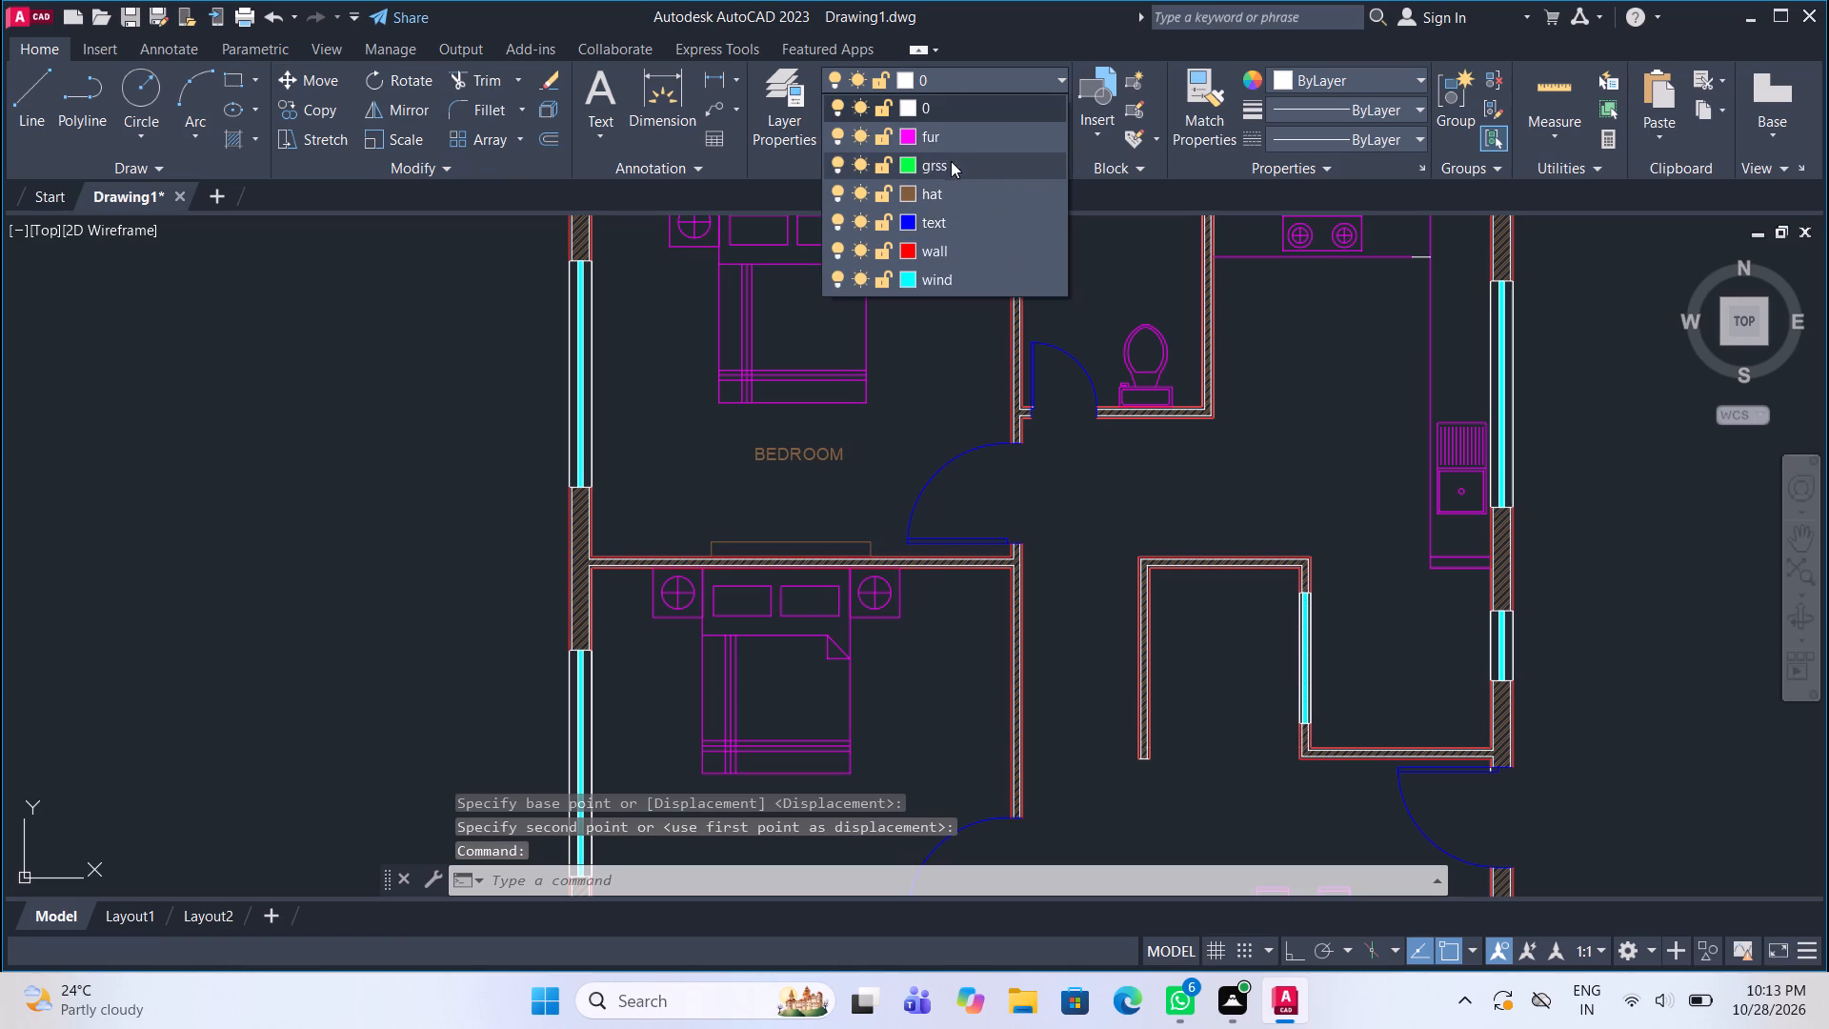
{"action": "left_click", "coordinate": [945, 134]}
{"action": "key", "text": "Escape"}
Assign the BEDROOM label to the text layer.
{"action": "left_click", "coordinate": [801, 446]}
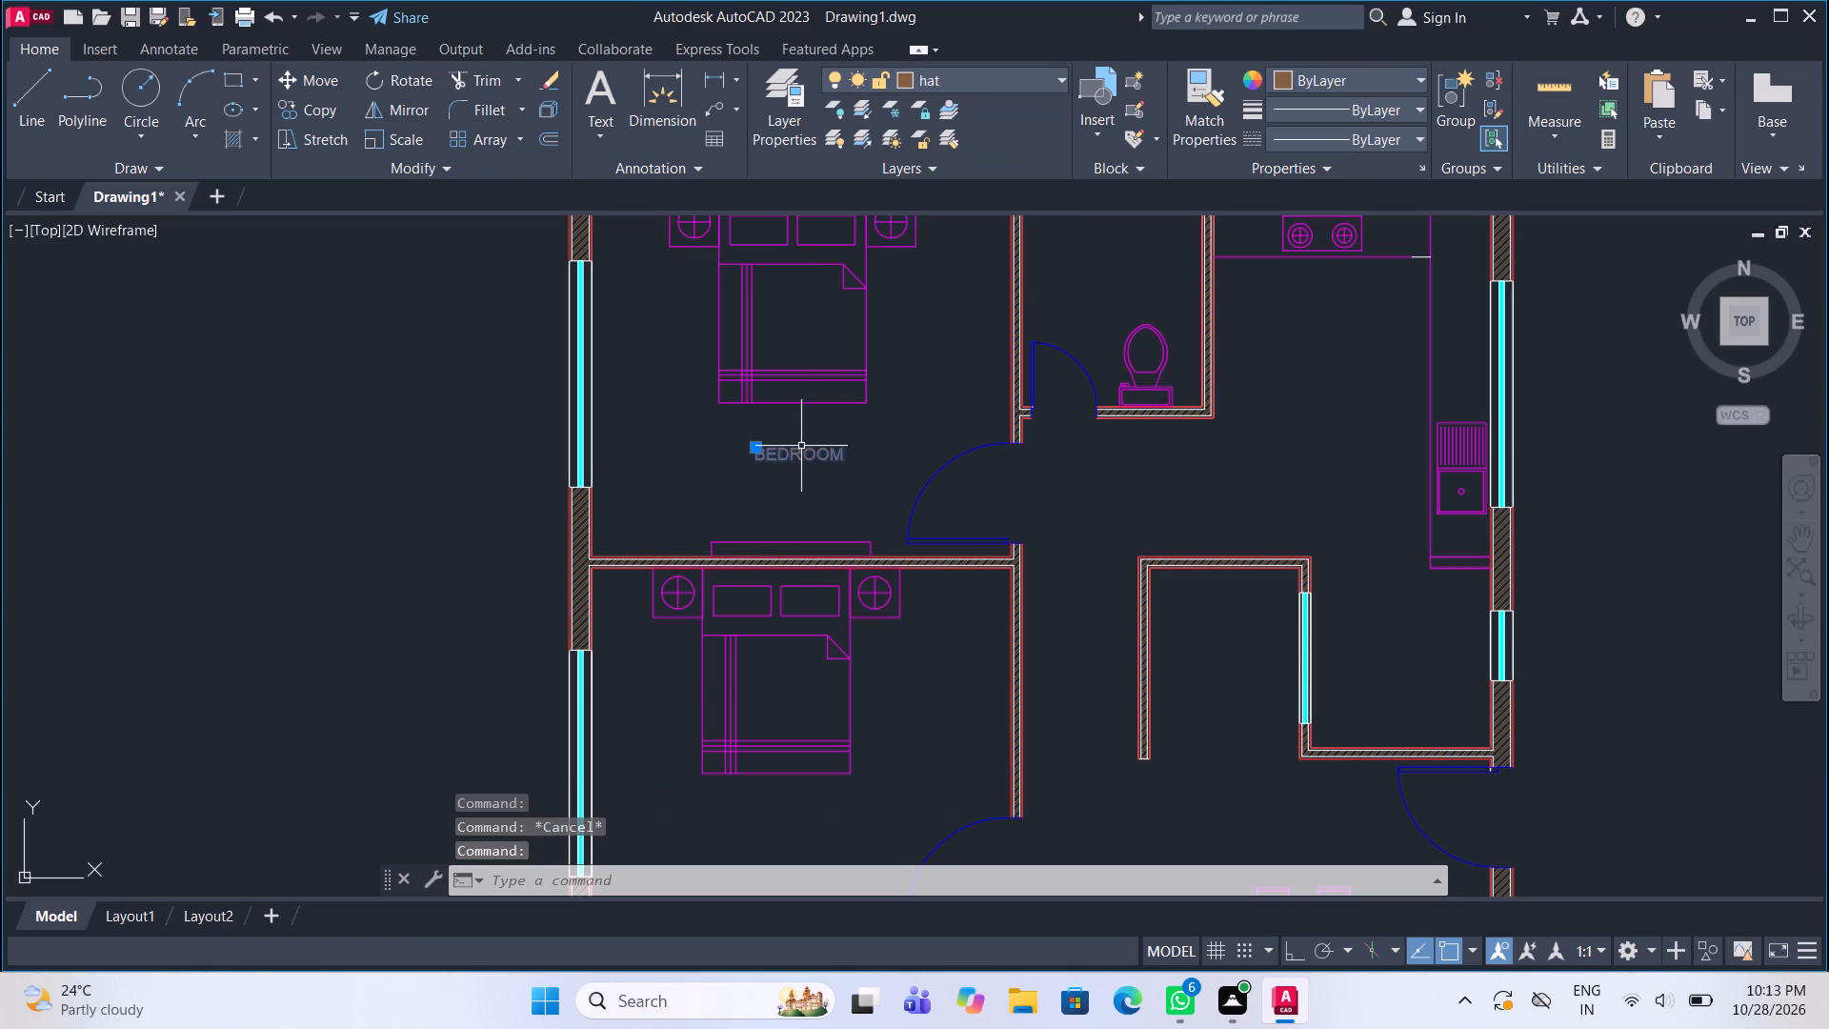
{"action": "left_click", "coordinate": [938, 78]}
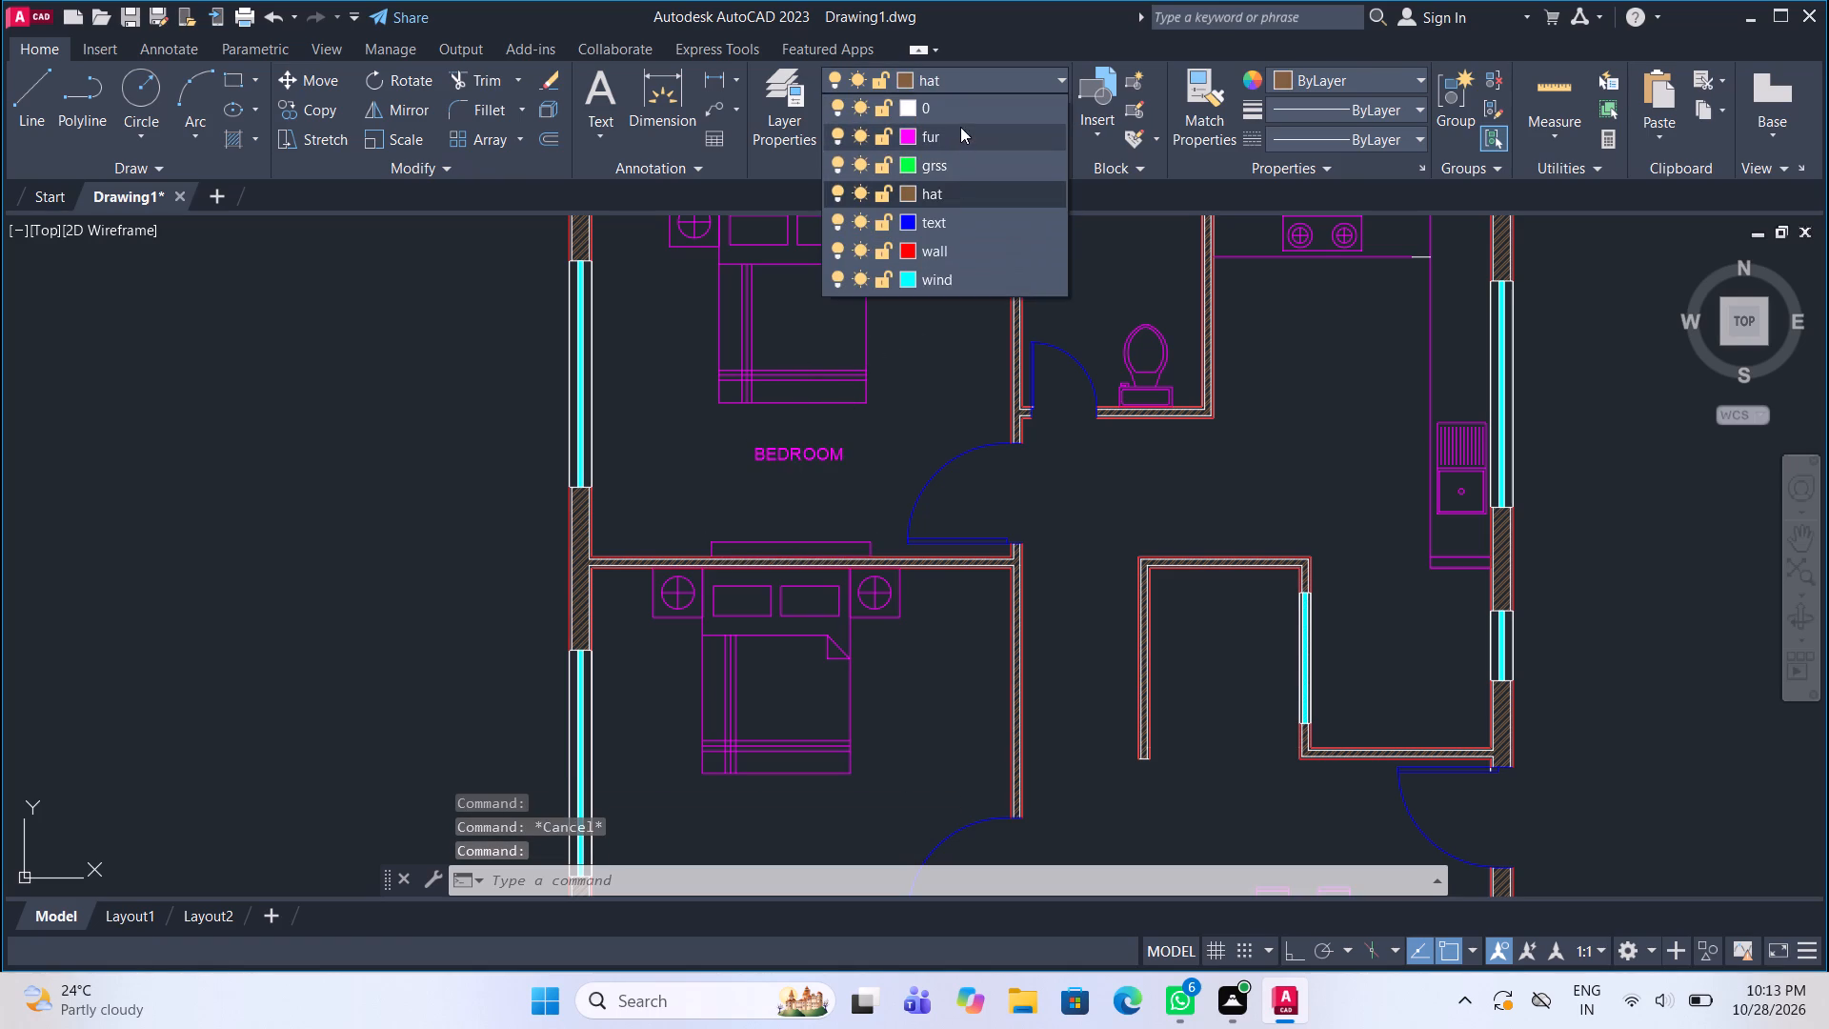
{"action": "left_click", "coordinate": [956, 217]}
{"action": "key", "text": "Escape"}
Copy the BEDROOM label into the north toilet, the kitchen and the second bedroom.
{"action": "scroll", "coordinate": [686, 360], "scroll_direction": "down", "scroll_amount": 2}
{"action": "middle_click_drag", "start_coordinate": [781, 390], "coordinate": [749, 390]}
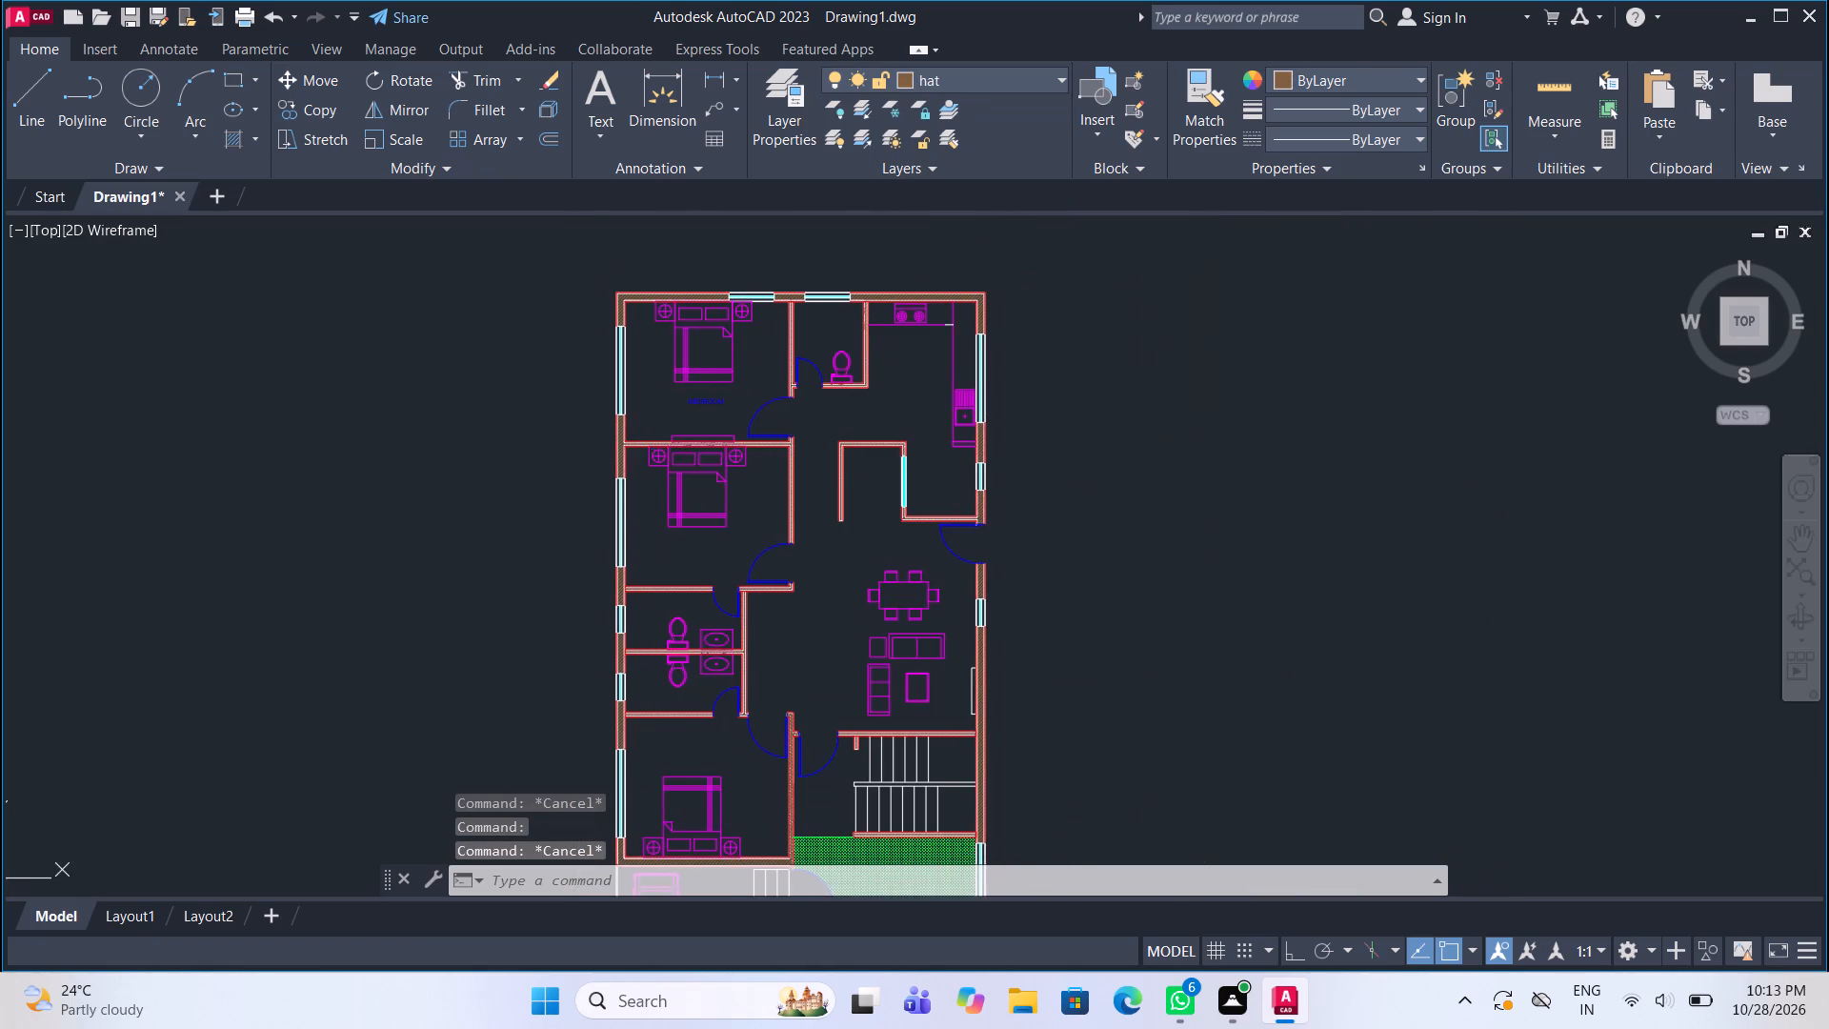
{"action": "scroll", "coordinate": [749, 390], "scroll_direction": "up", "scroll_amount": 2}
{"action": "left_click", "coordinate": [680, 411]}
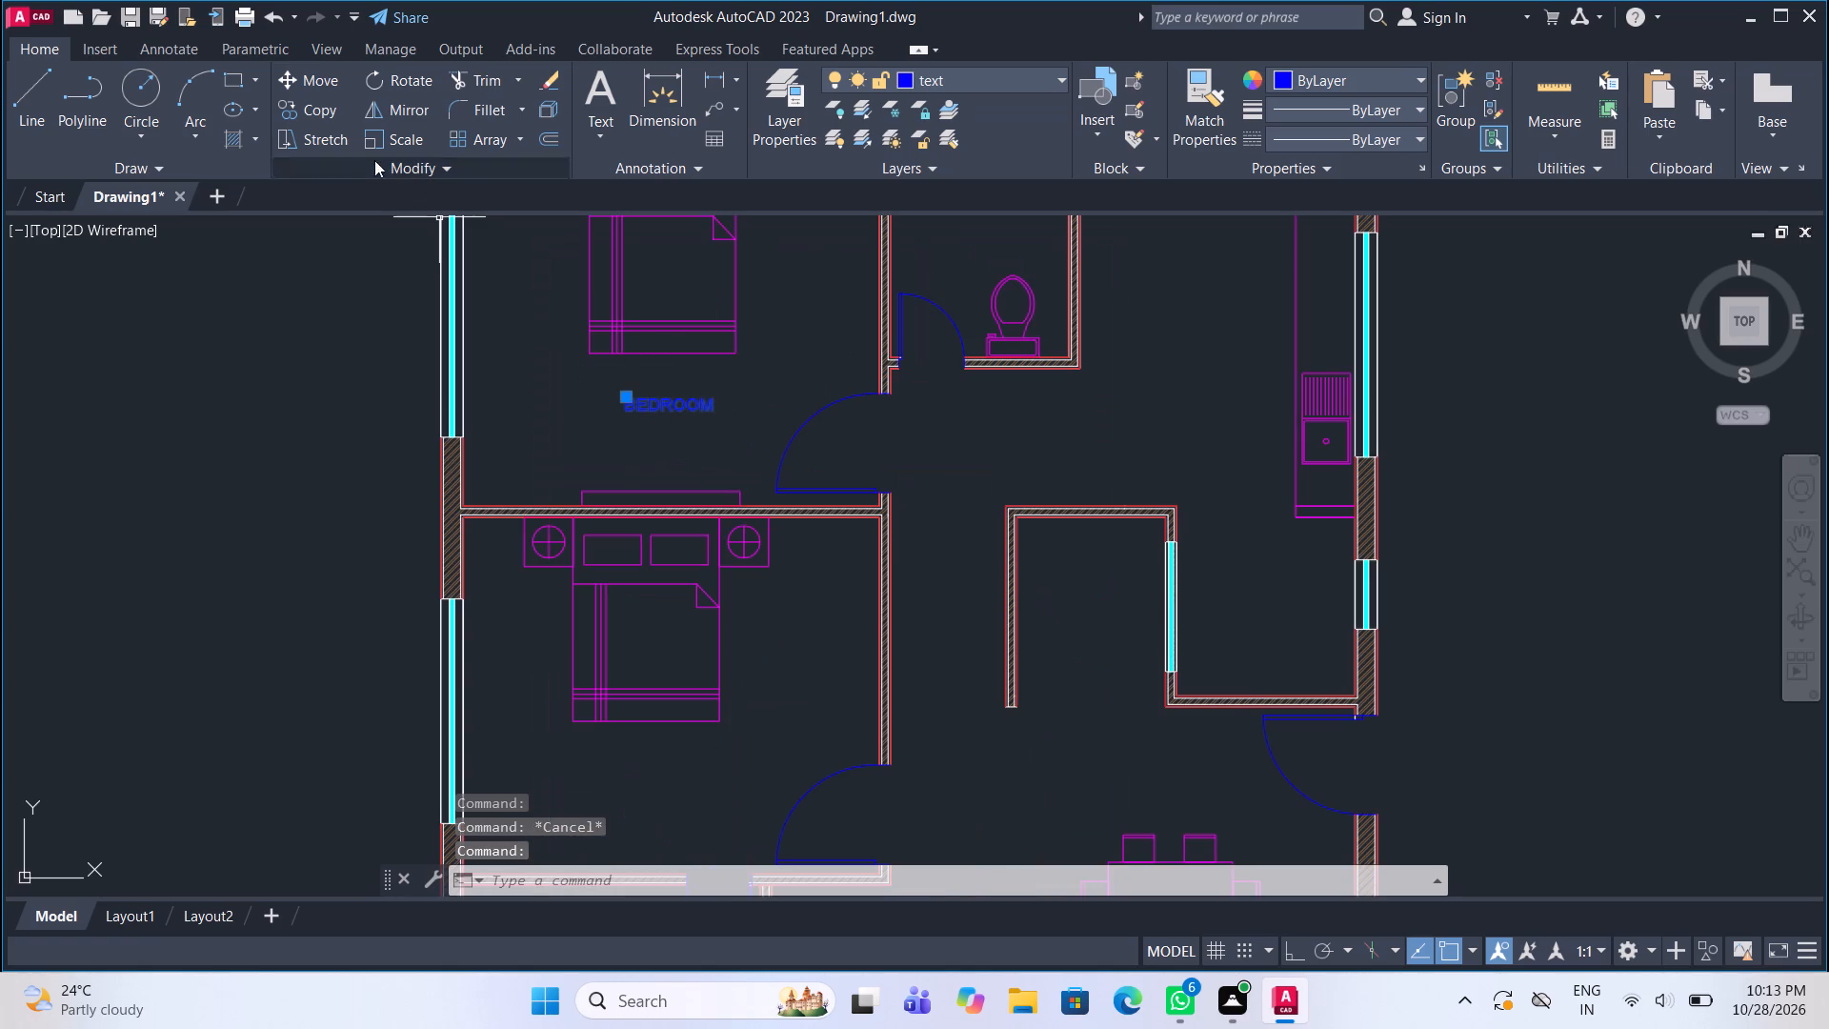
{"action": "left_click", "coordinate": [306, 116]}
{"action": "left_click_drag", "start_coordinate": [671, 443], "coordinate": [666, 464]}
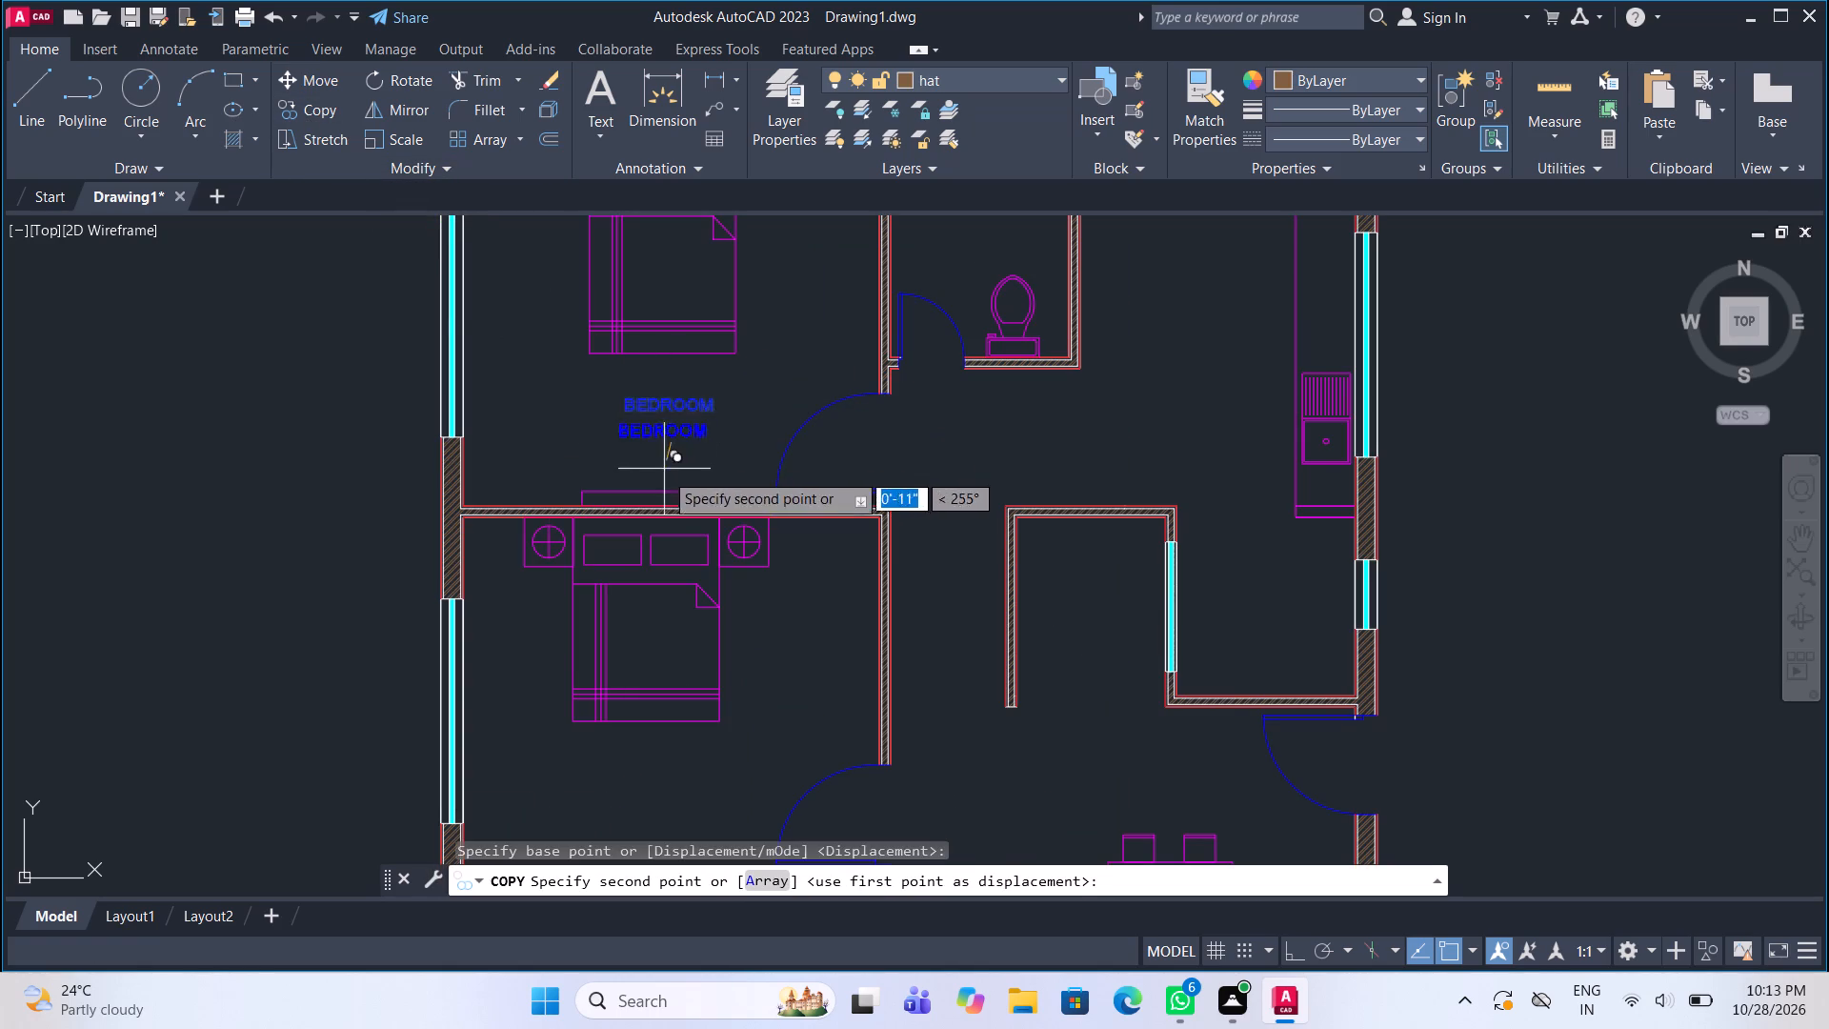
{"action": "scroll", "coordinate": [772, 468], "scroll_direction": "down", "scroll_amount": 1}
{"action": "left_click", "coordinate": [899, 338]}
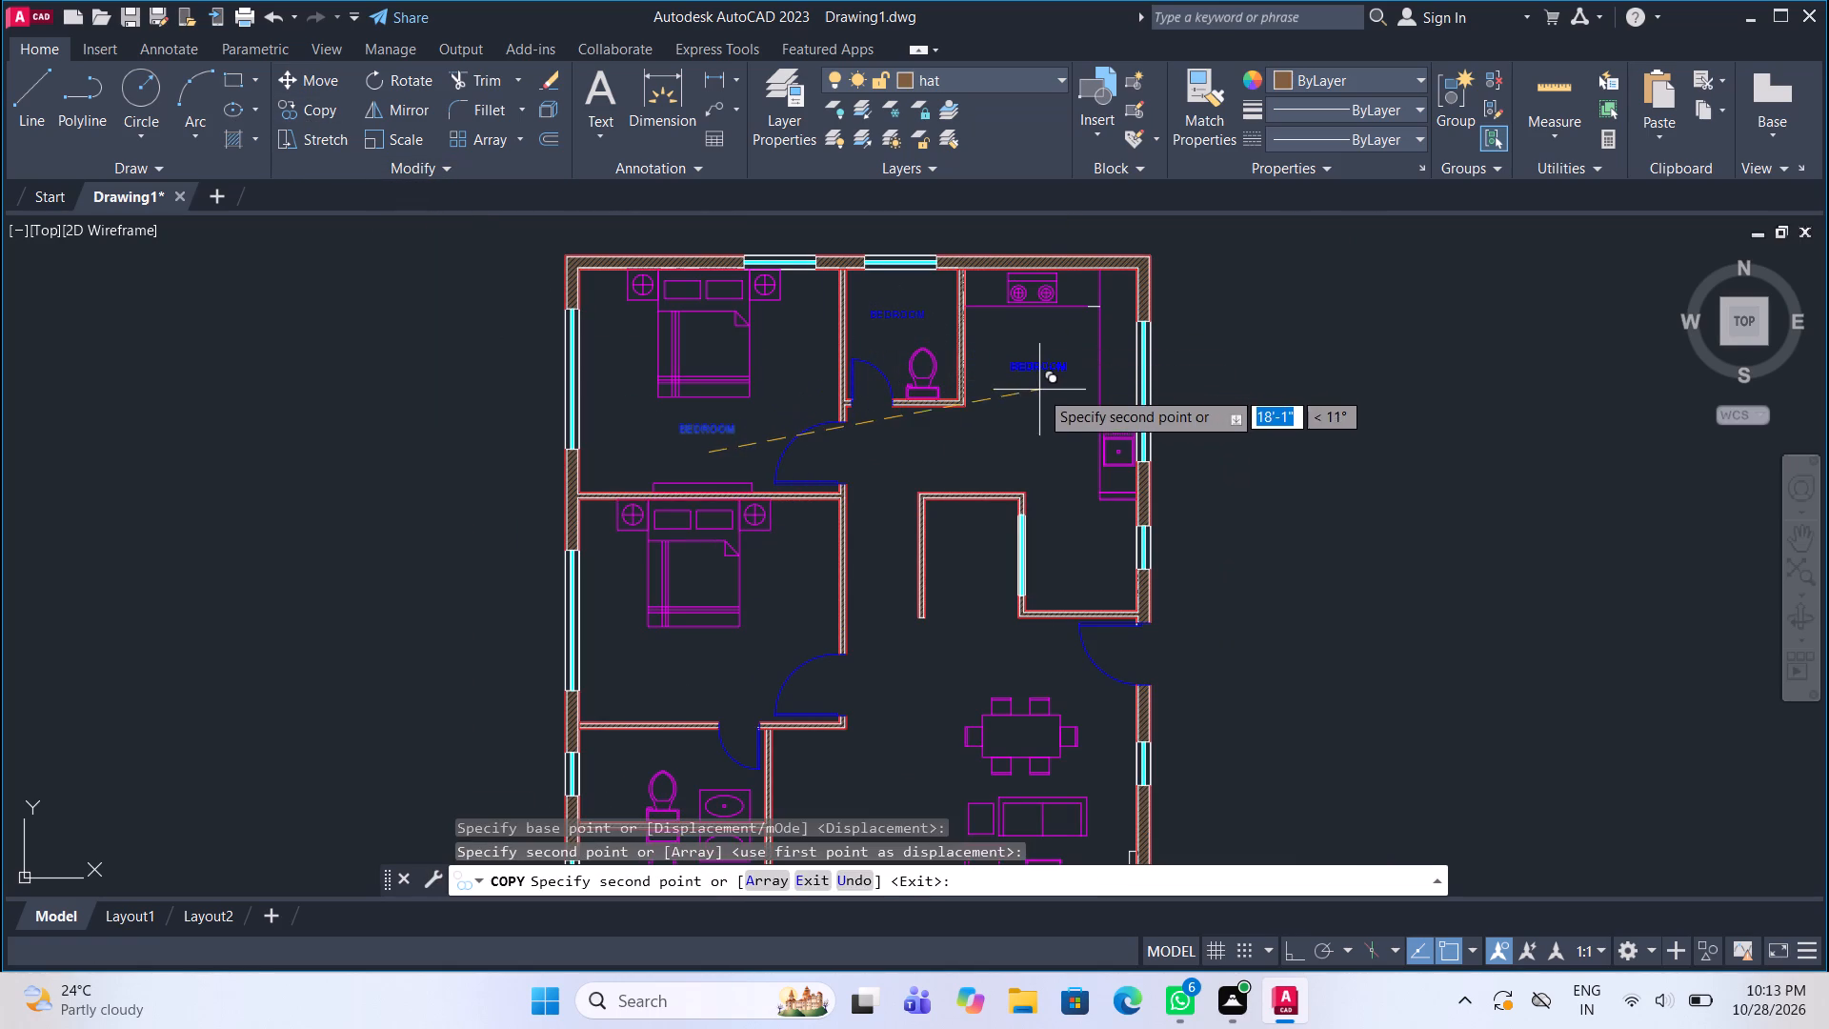
{"action": "left_click", "coordinate": [1039, 395]}
{"action": "middle_click_drag", "start_coordinate": [871, 611], "coordinate": [830, 397]}
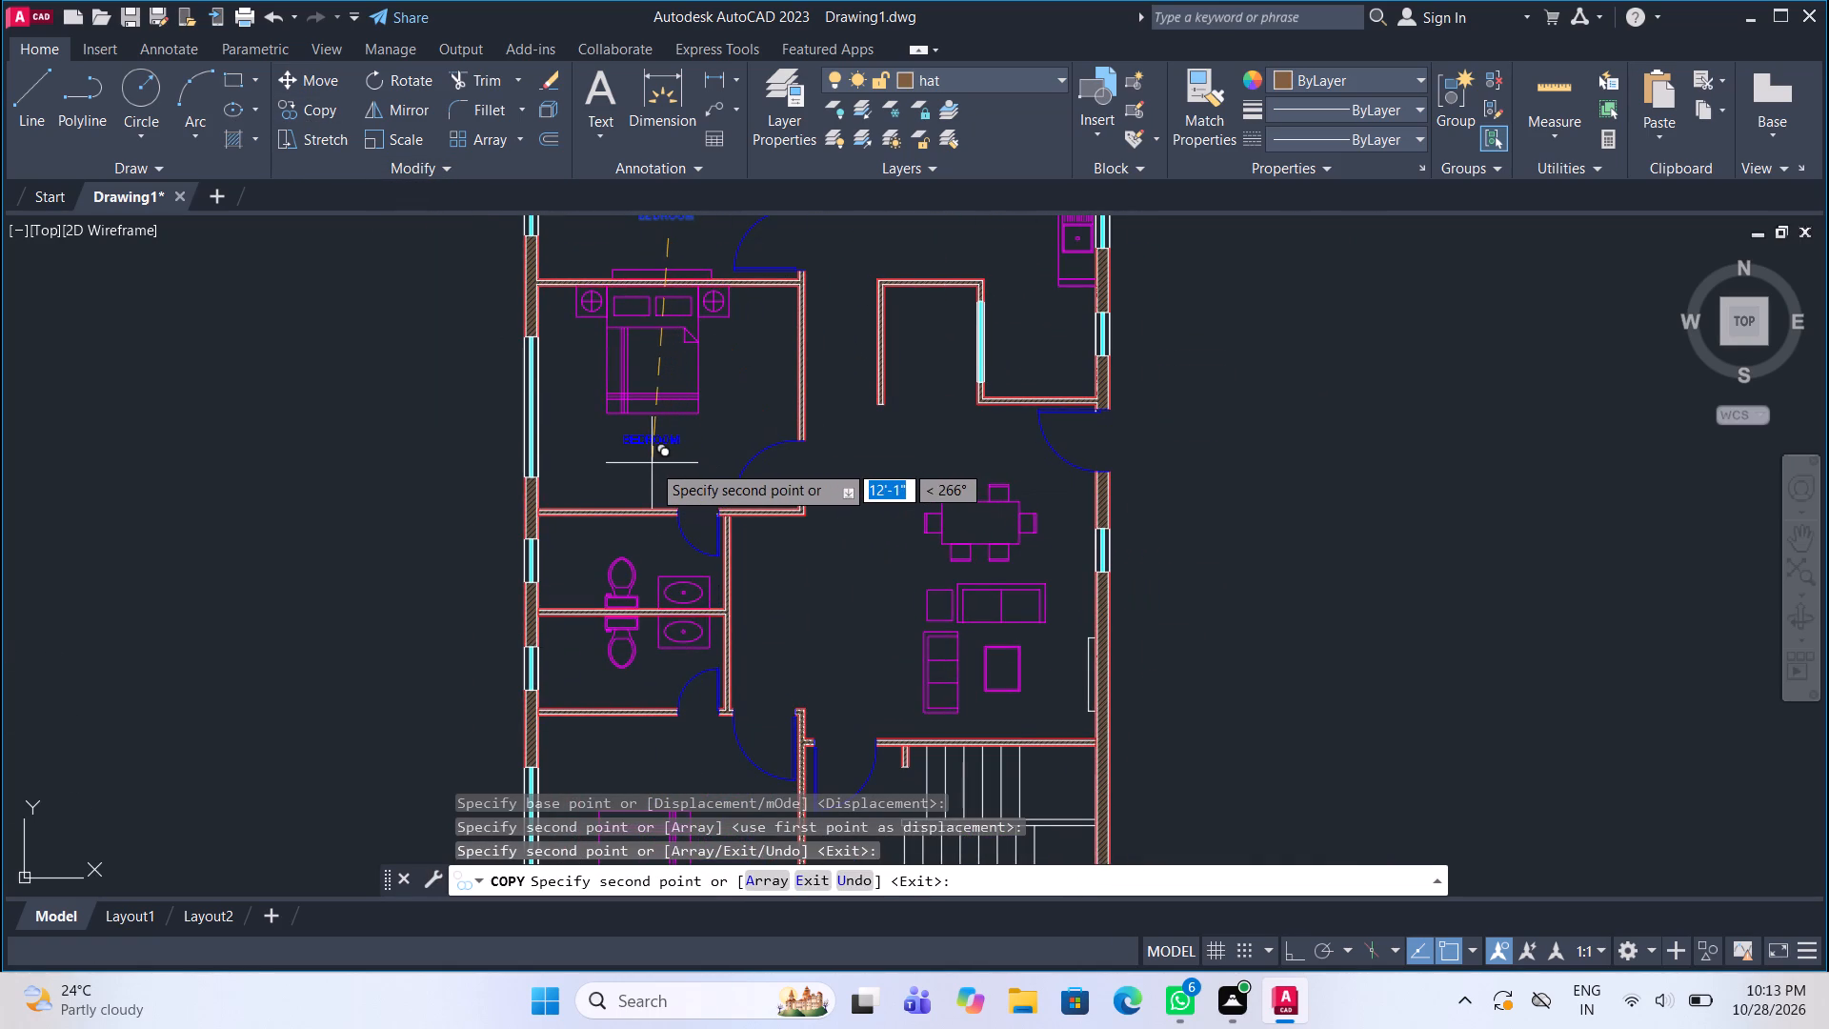
{"action": "left_click", "coordinate": [652, 463]}
Place further copies of the label at the dining table, in the two adjoining bathrooms and in the south bedroom.
{"action": "scroll", "coordinate": [994, 544], "scroll_direction": "up", "scroll_amount": 1}
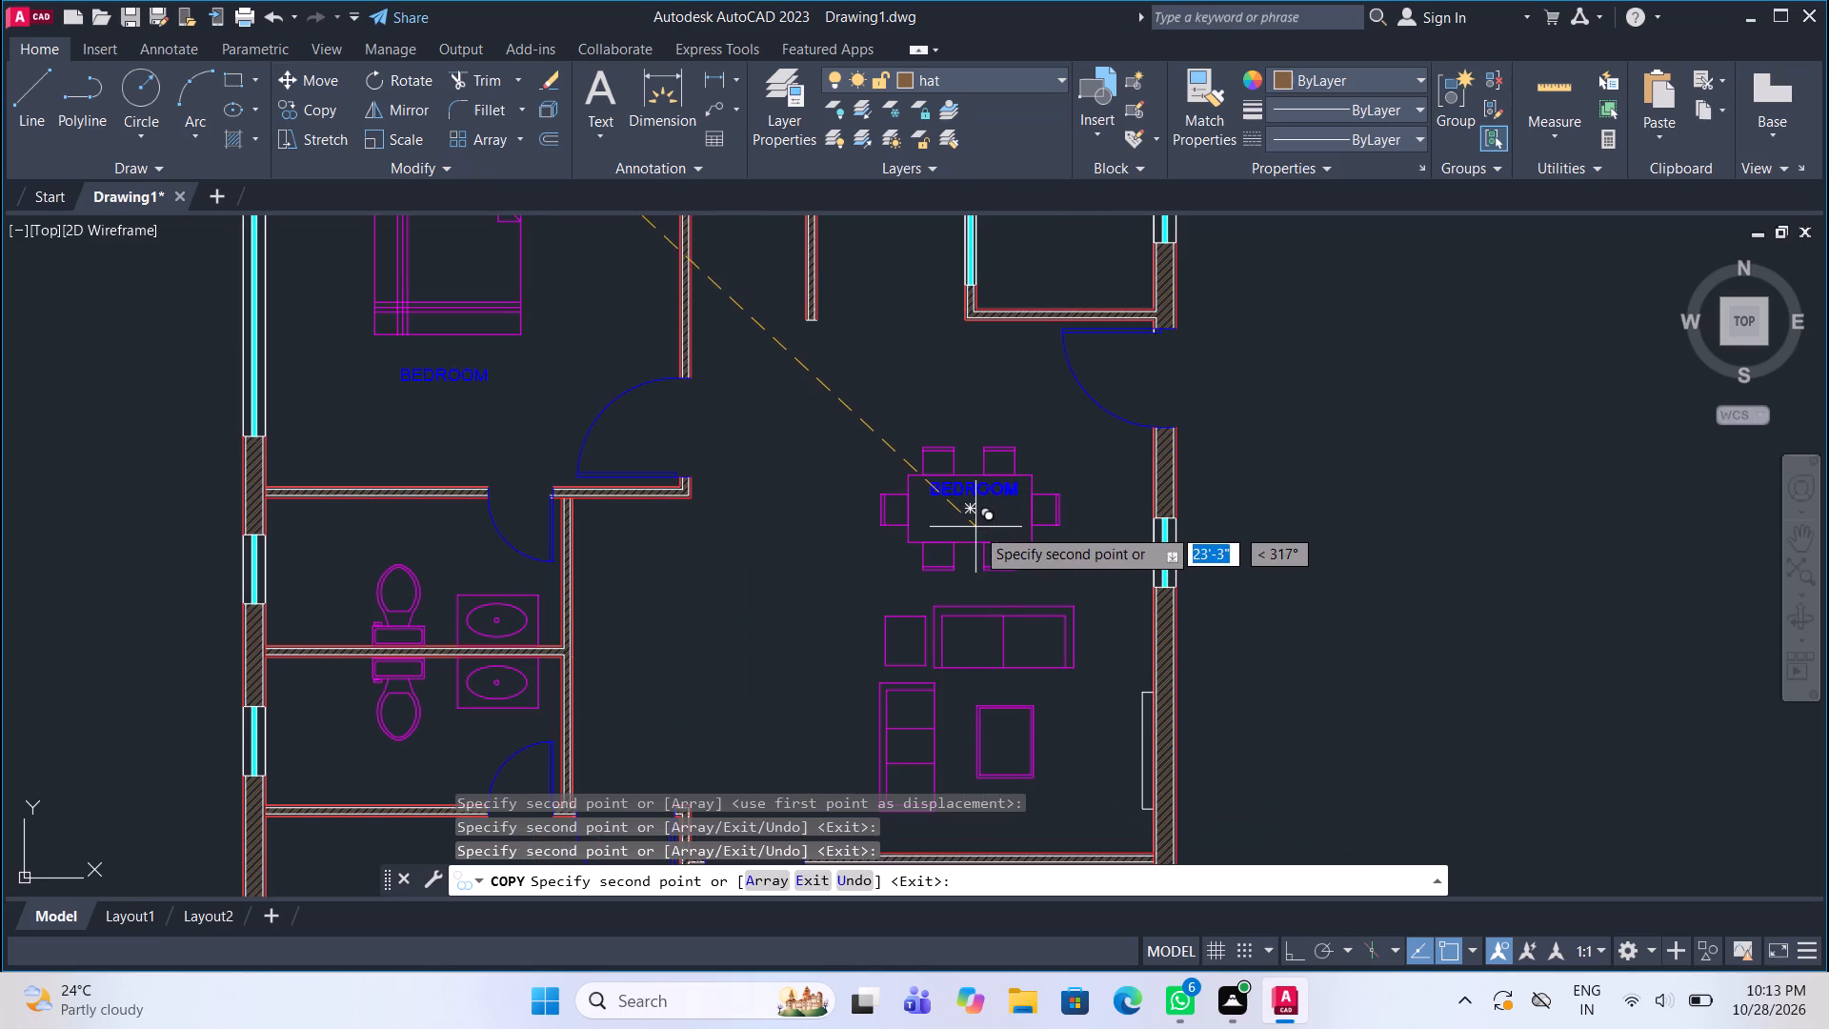
{"action": "left_click", "coordinate": [975, 527]}
{"action": "scroll", "coordinate": [969, 522], "scroll_direction": "down", "scroll_amount": 3}
{"action": "scroll", "coordinate": [802, 597], "scroll_direction": "up", "scroll_amount": 3}
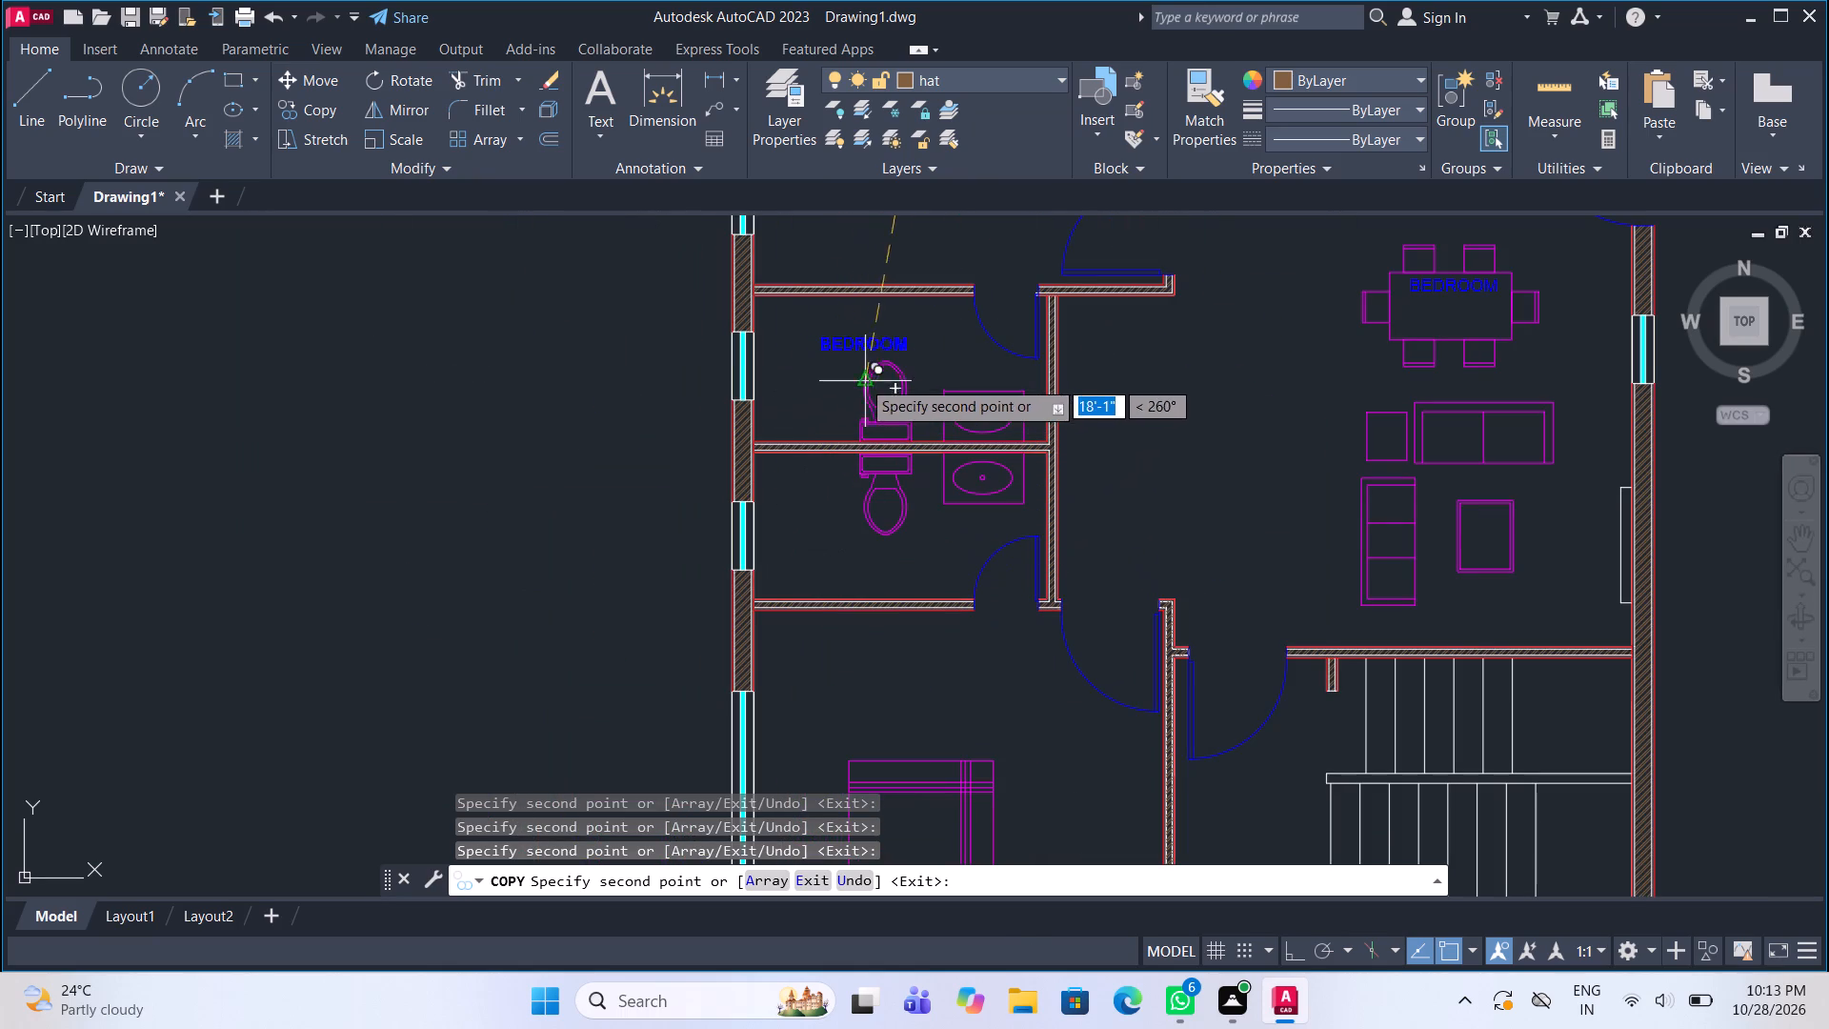
{"action": "left_click", "coordinate": [880, 373]}
{"action": "left_click", "coordinate": [879, 582]}
{"action": "scroll", "coordinate": [854, 463], "scroll_direction": "down", "scroll_amount": 3}
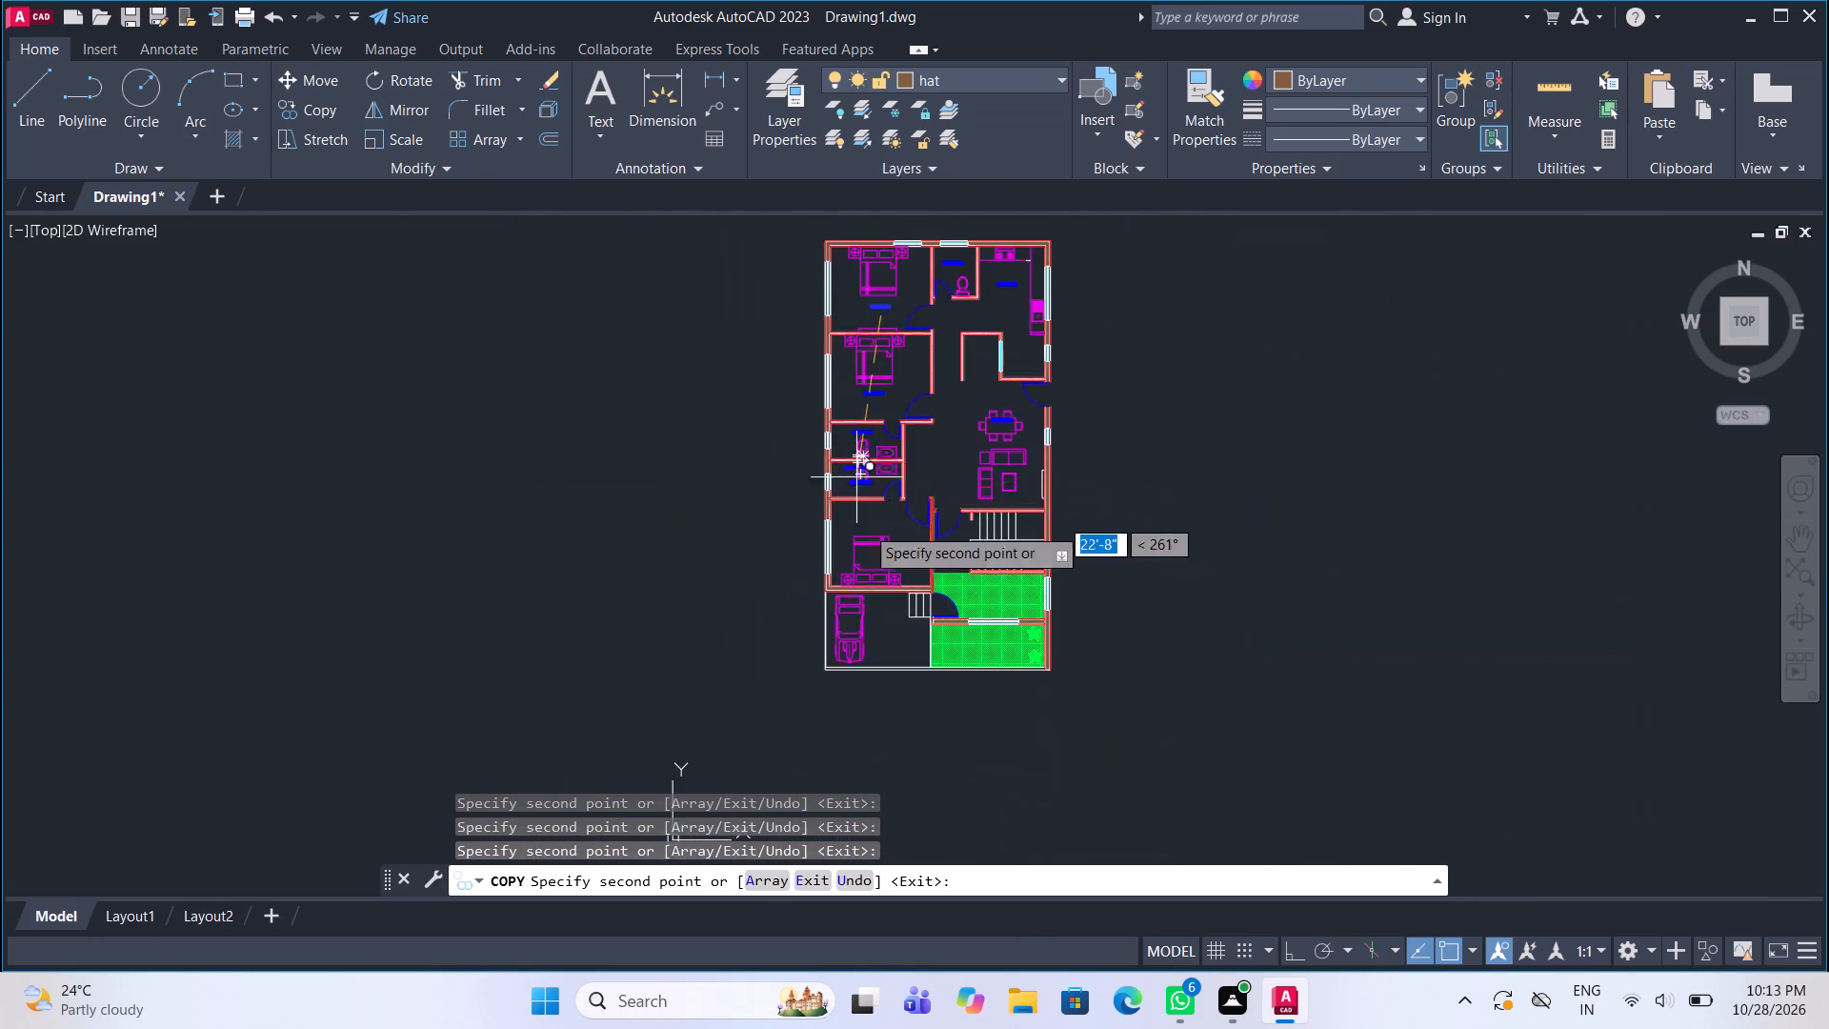
{"action": "scroll", "coordinate": [869, 535], "scroll_direction": "up", "scroll_amount": 3}
{"action": "left_click", "coordinate": [856, 530]}
Place further copies of the label beside the car, on the staircase and in both green hatched areas, and finish copying.
{"action": "scroll", "coordinate": [873, 462], "scroll_direction": "down", "scroll_amount": 3}
{"action": "scroll", "coordinate": [886, 561], "scroll_direction": "up", "scroll_amount": 2}
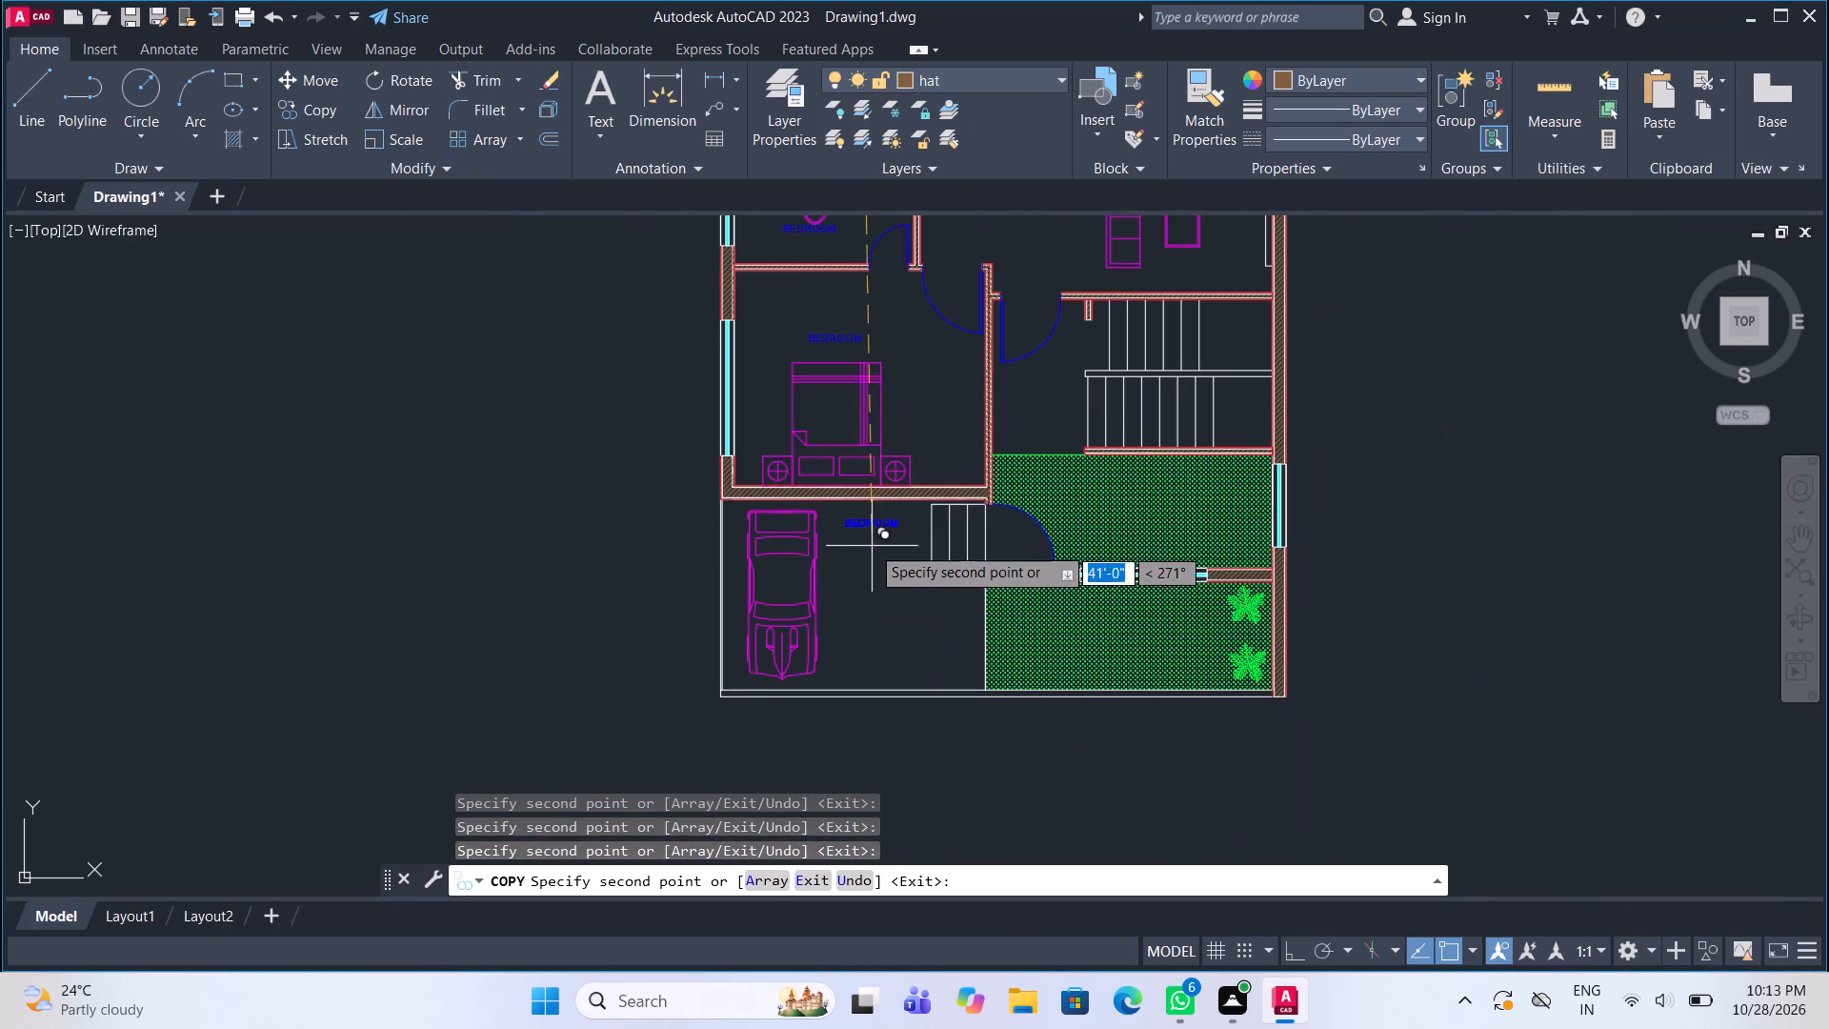
{"action": "left_click", "coordinate": [889, 606]}
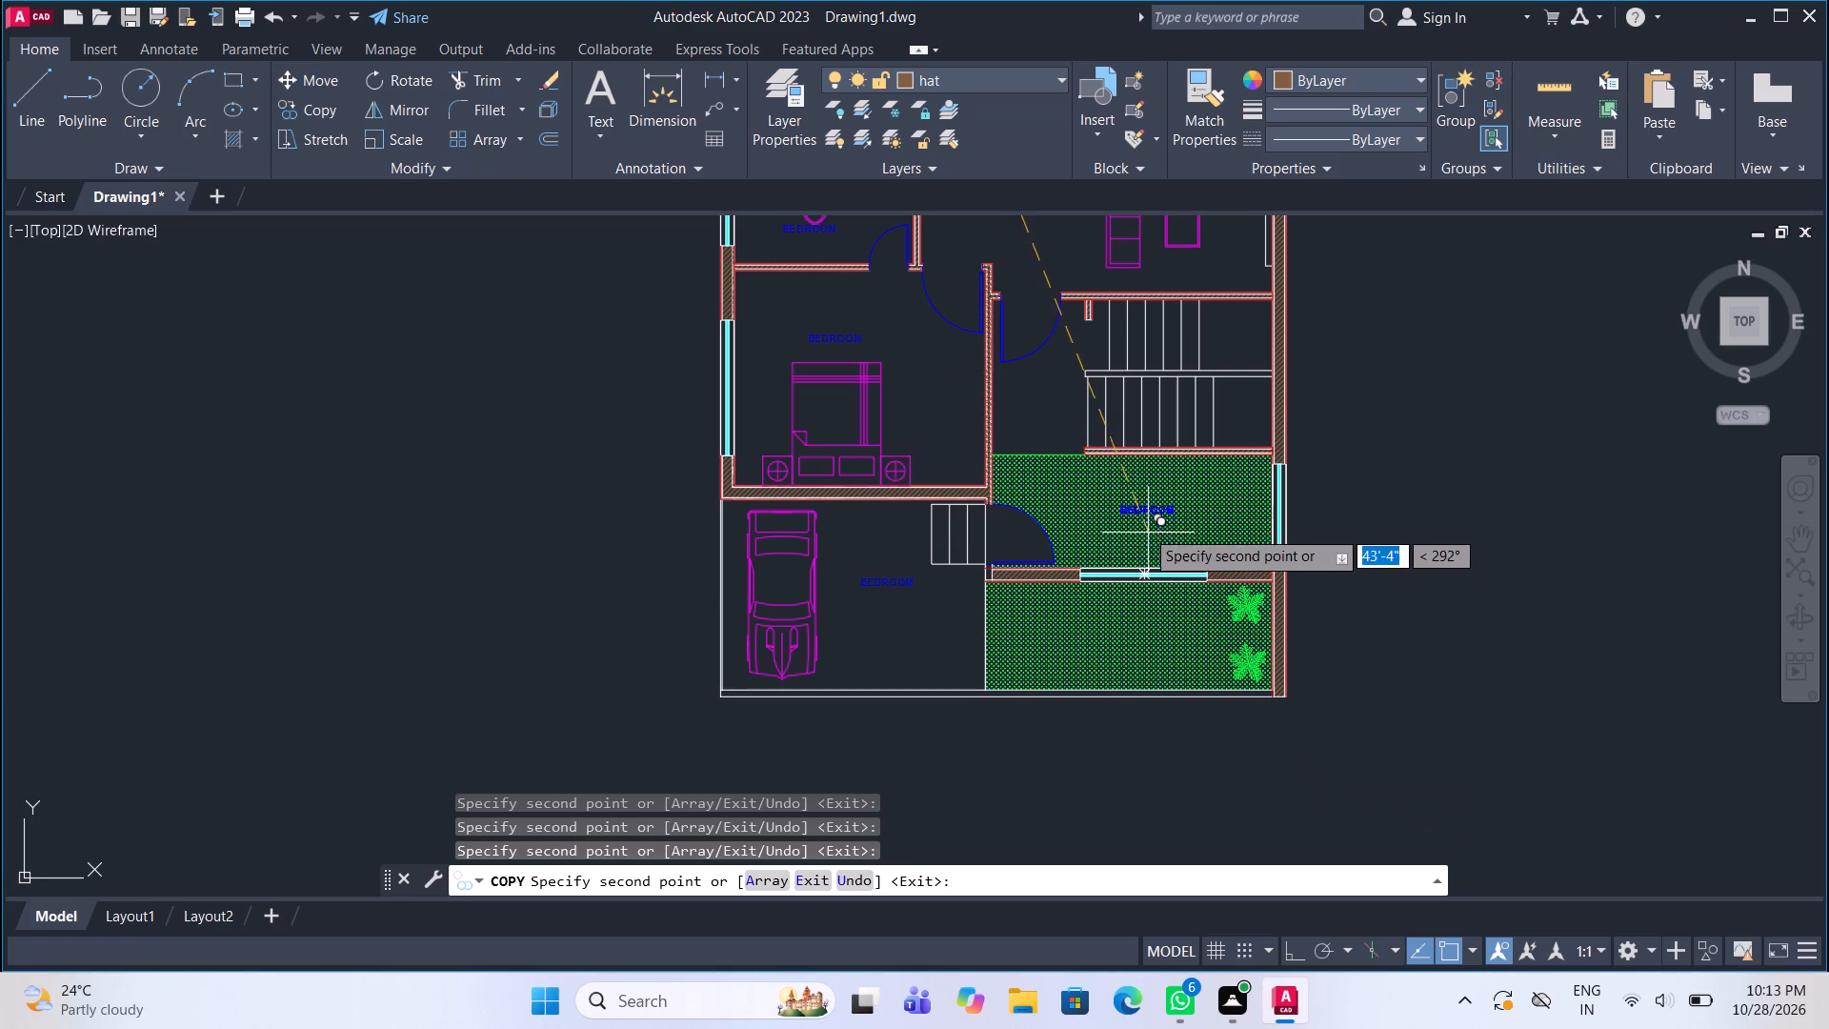
{"action": "left_click", "coordinate": [1165, 380]}
{"action": "left_click", "coordinate": [1136, 533]}
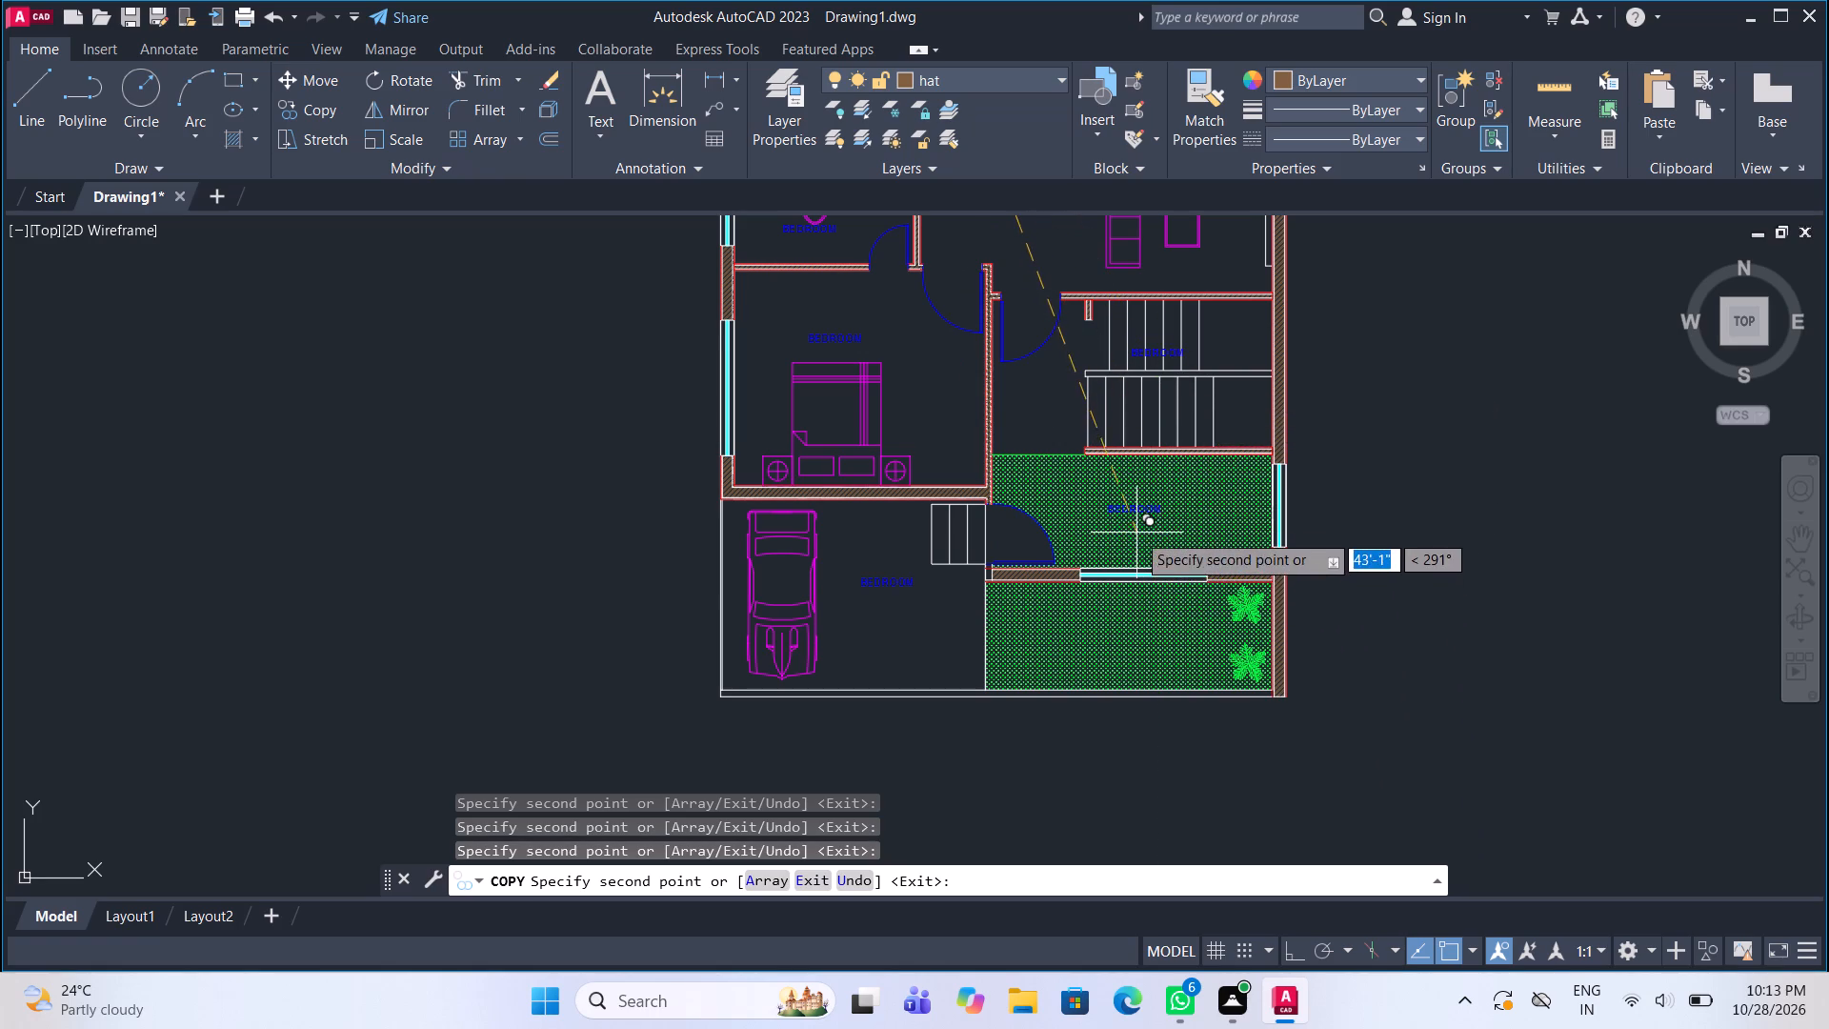
{"action": "left_click", "coordinate": [1132, 654]}
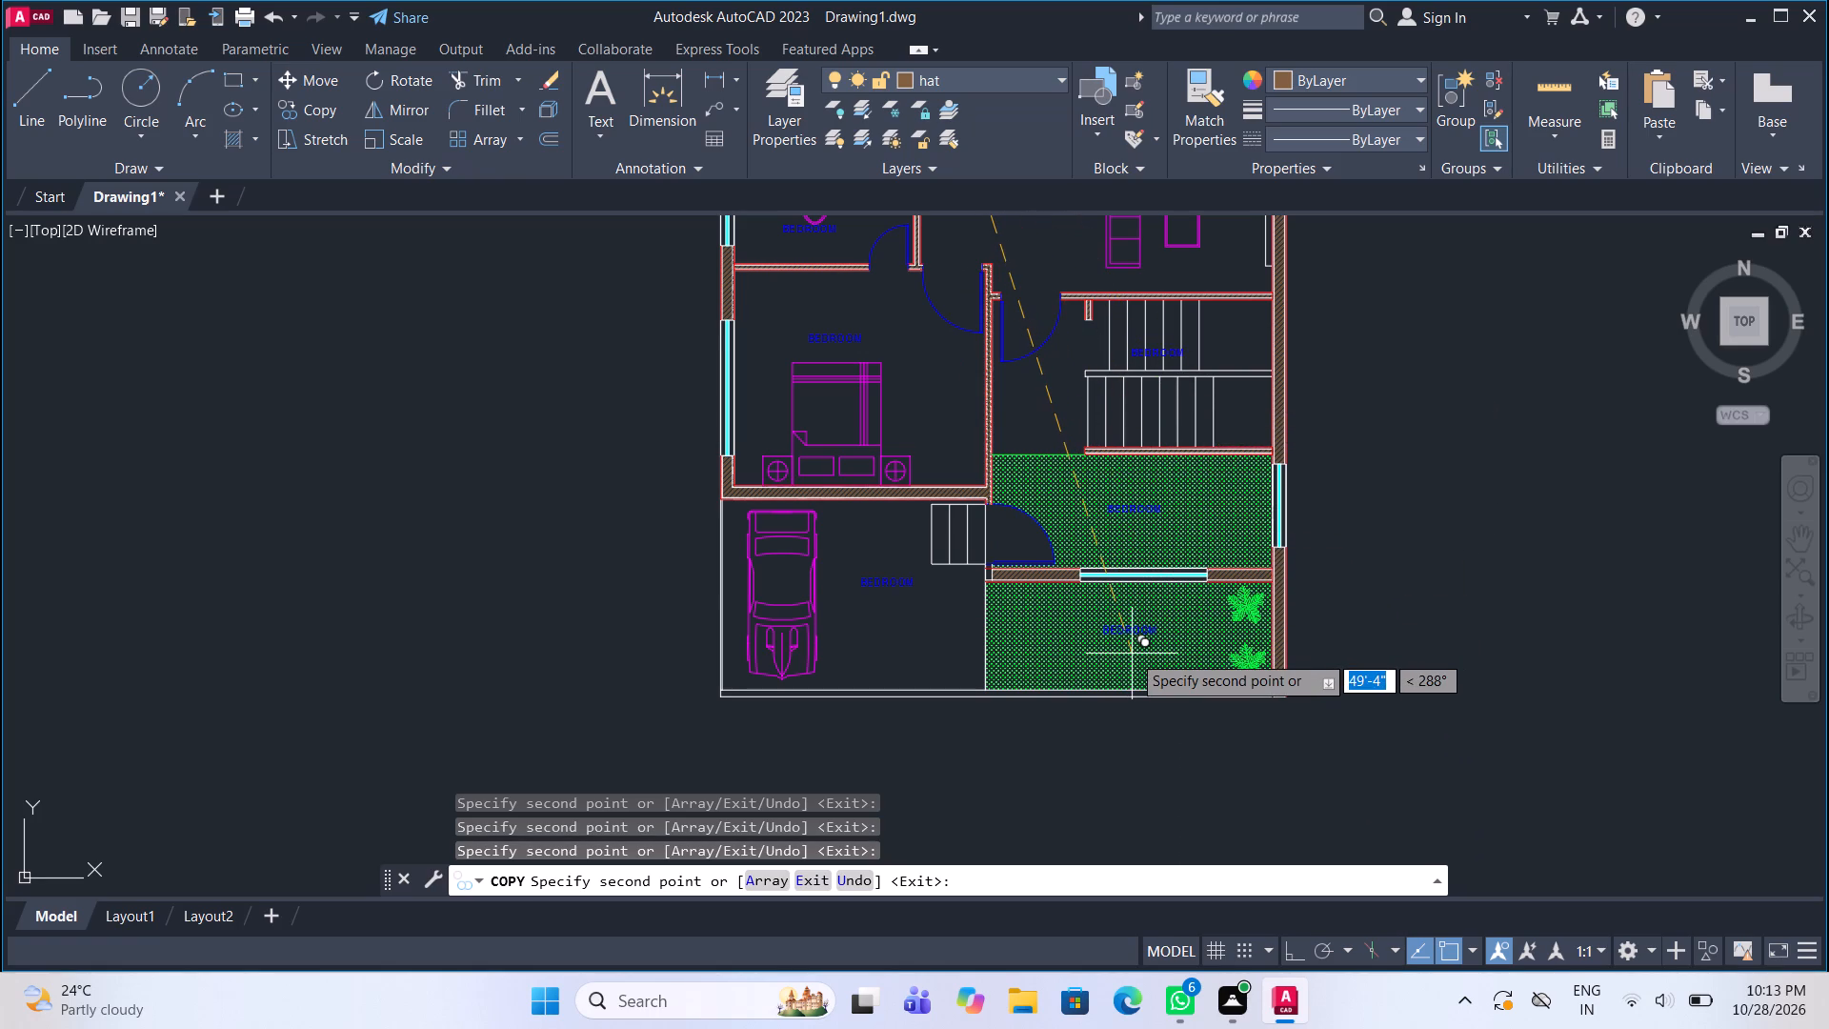
{"action": "key", "text": "Escape"}
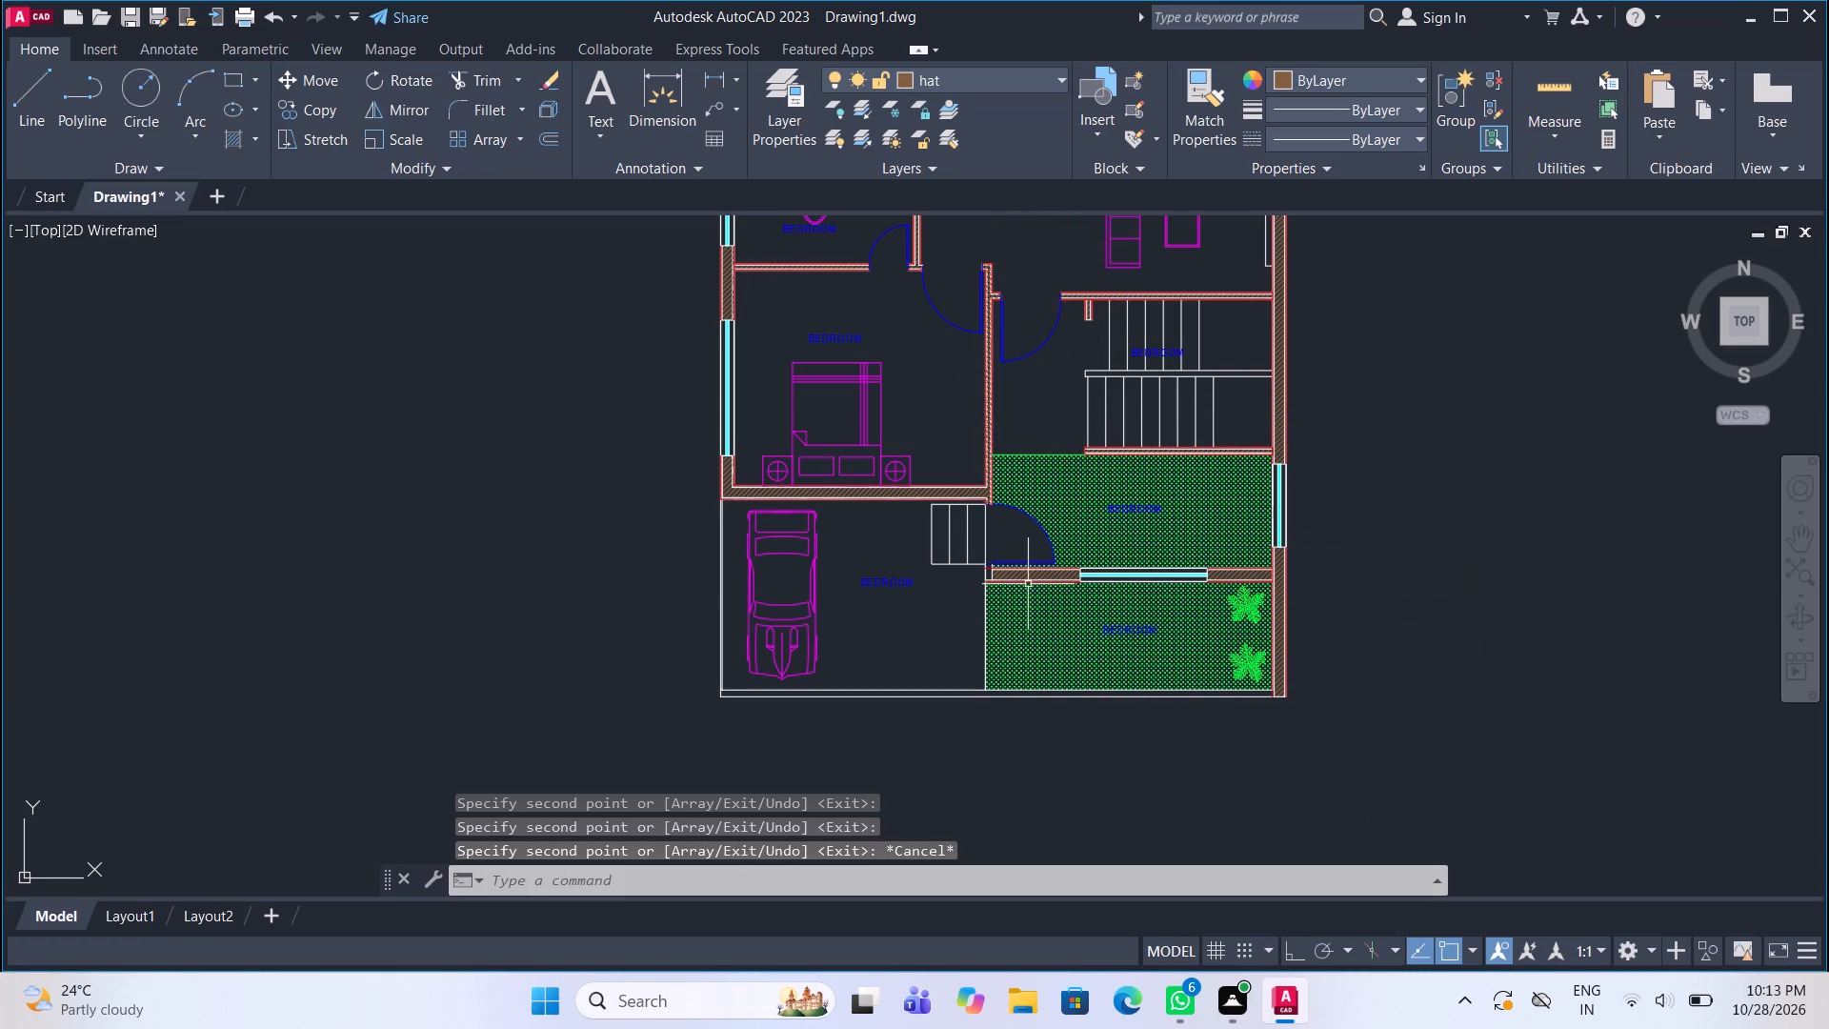
Replace the text of the BEDROOM label beside the car with CAR PARKING.
{"action": "scroll", "coordinate": [892, 595], "scroll_direction": "up", "scroll_amount": 1}
{"action": "left_click", "coordinate": [875, 576]}
{"action": "right_click", "coordinate": [875, 576]}
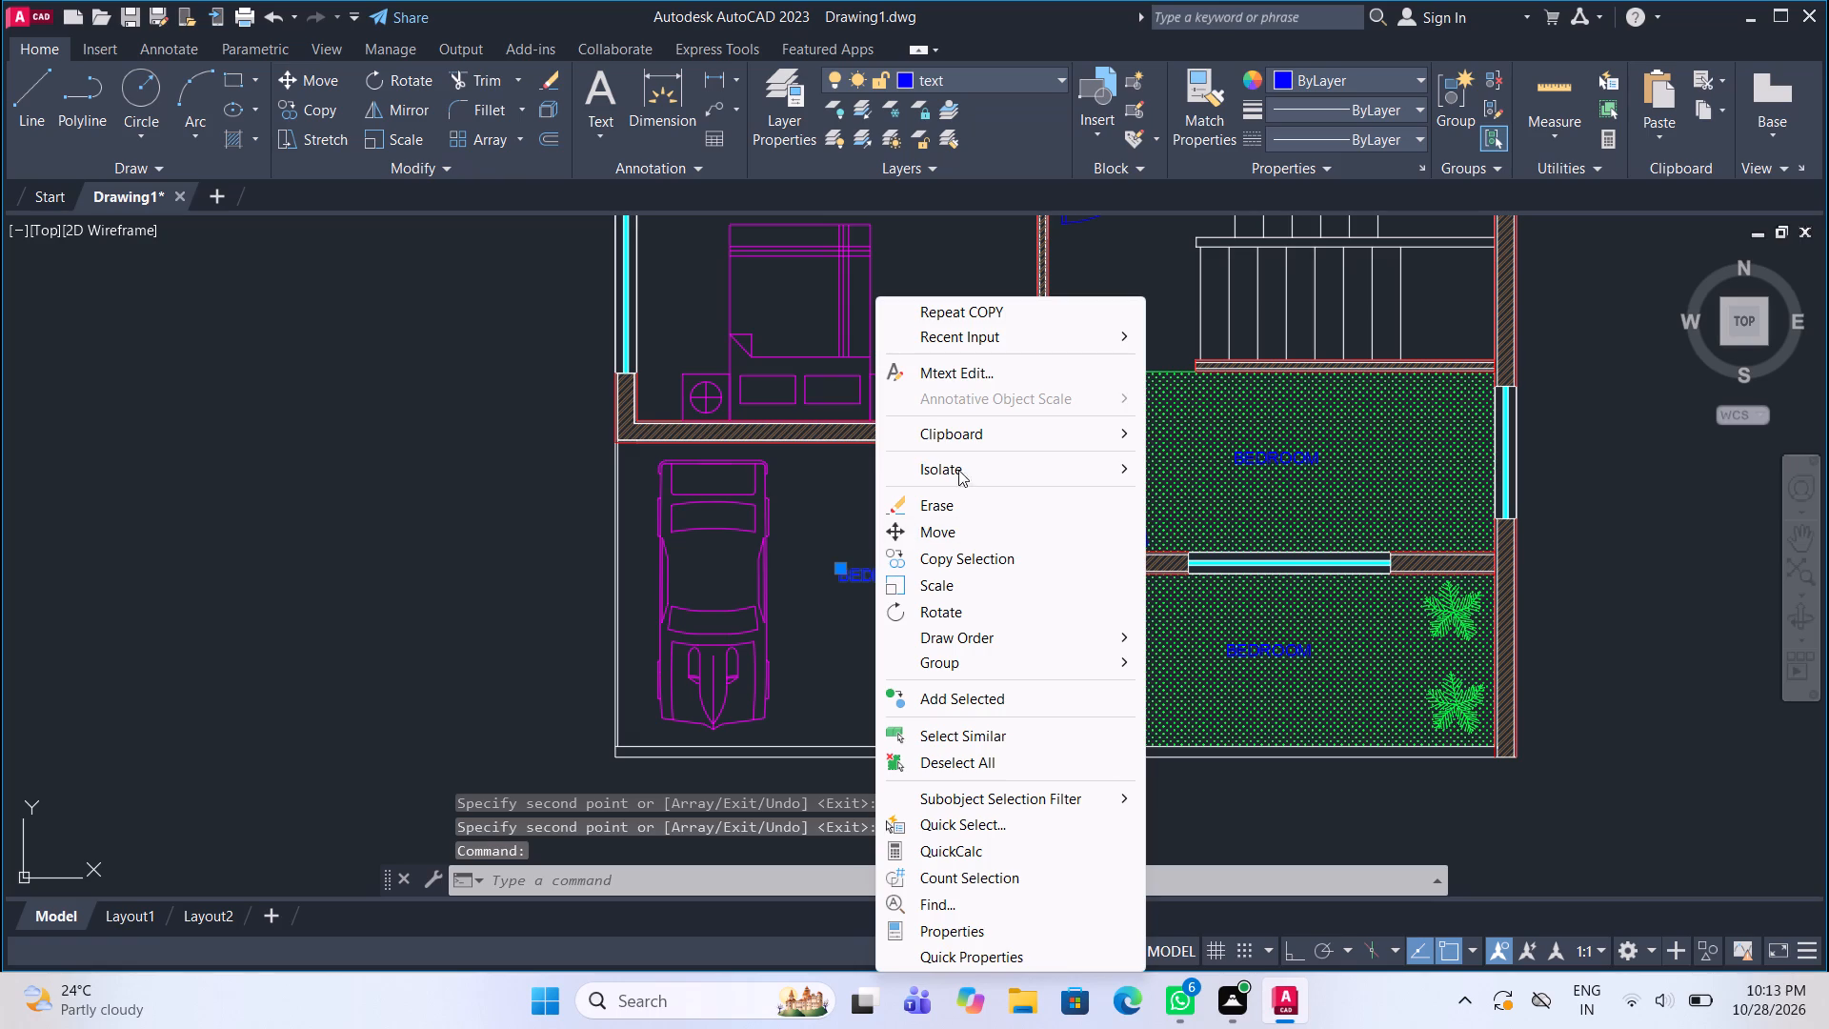
{"action": "left_click", "coordinate": [985, 375]}
{"action": "scroll", "coordinate": [938, 546], "scroll_direction": "up", "scroll_amount": 2}
{"action": "left_click", "coordinate": [948, 615]}
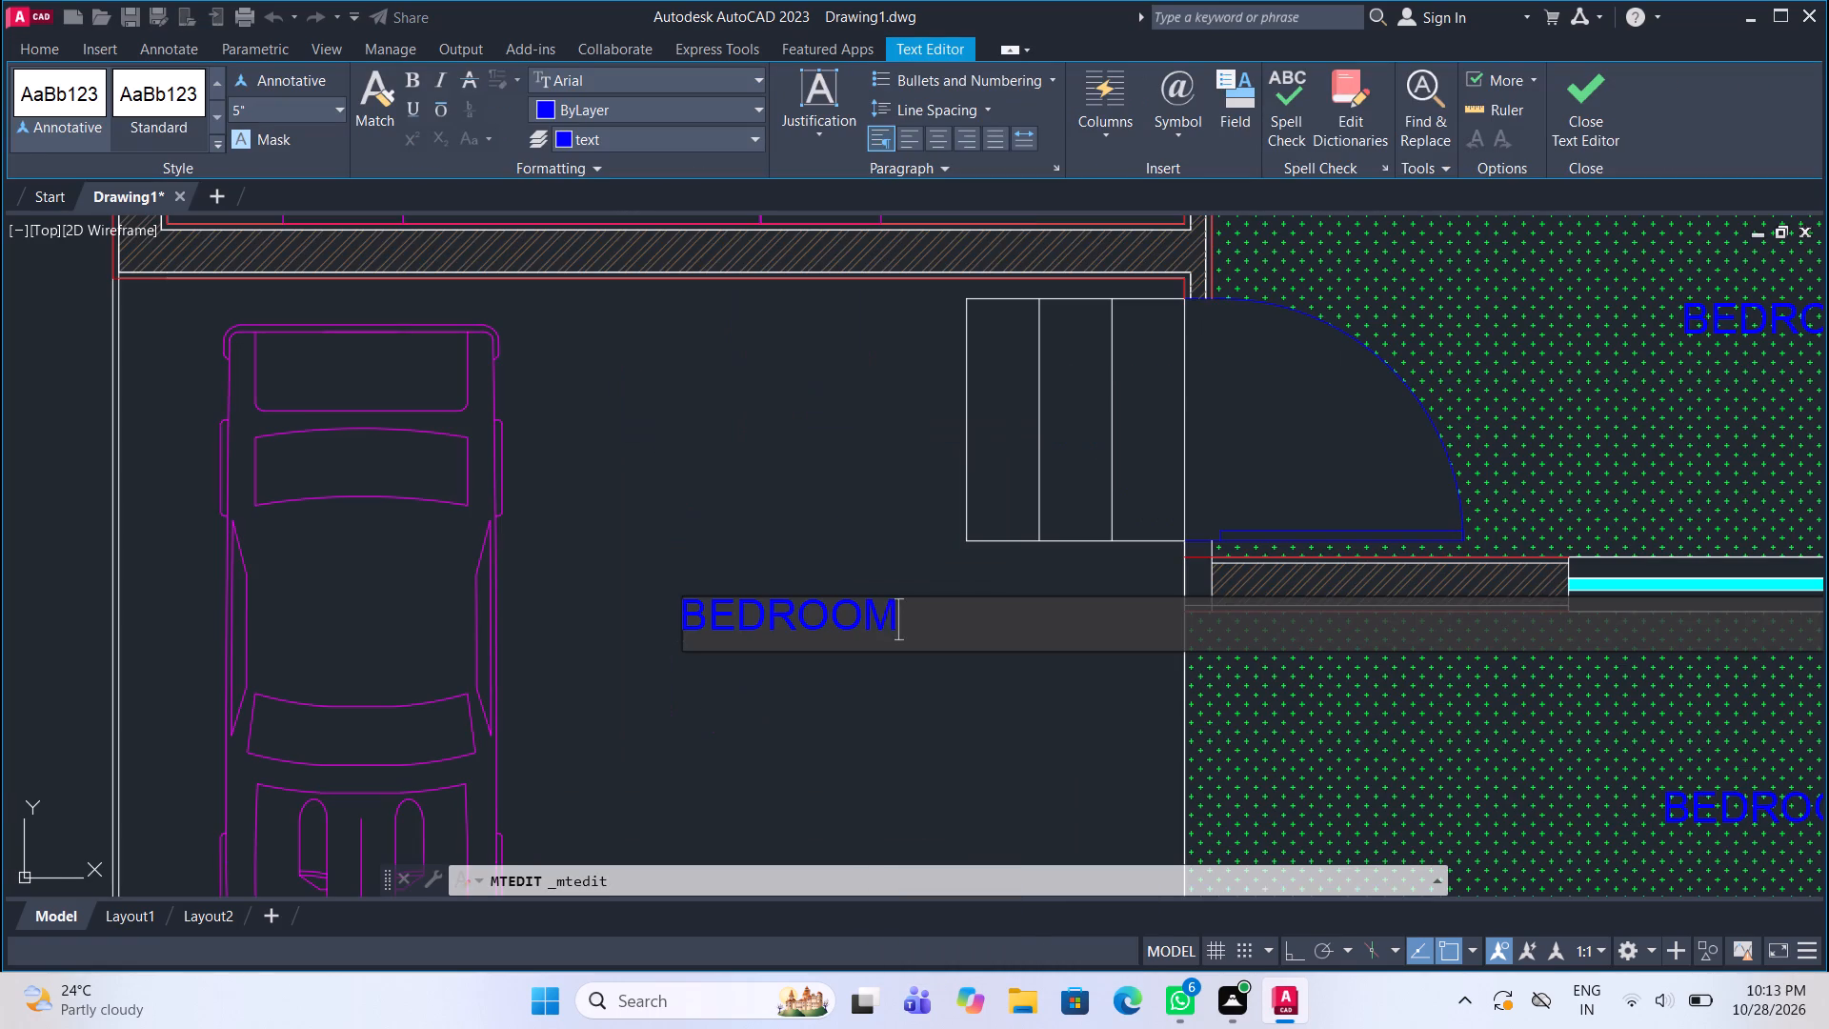
{"action": "key", "text": "BackSpace"}
{"action": "key", "text": "BackSpace"}
{"action": "key", "text": "BackSpace"}
{"action": "key", "text": "BackSpace"}
{"action": "key", "text": "BackSpace"}
{"action": "key", "text": "BackSpace"}
{"action": "key", "text": "BackSpace"}
{"action": "key", "text": "BackSpace"}
{"action": "key", "text": "BackSpace"}
{"action": "key", "text": "BackSpace"}
{"action": "key", "text": "BackSpace"}
{"action": "key", "text": "BackSpace"}
{"action": "key", "text": "BackSpace"}
{"action": "key", "text": "BackSpace"}
{"action": "key", "text": "BackSpace"}
{"action": "key", "text": "BackSpace"}
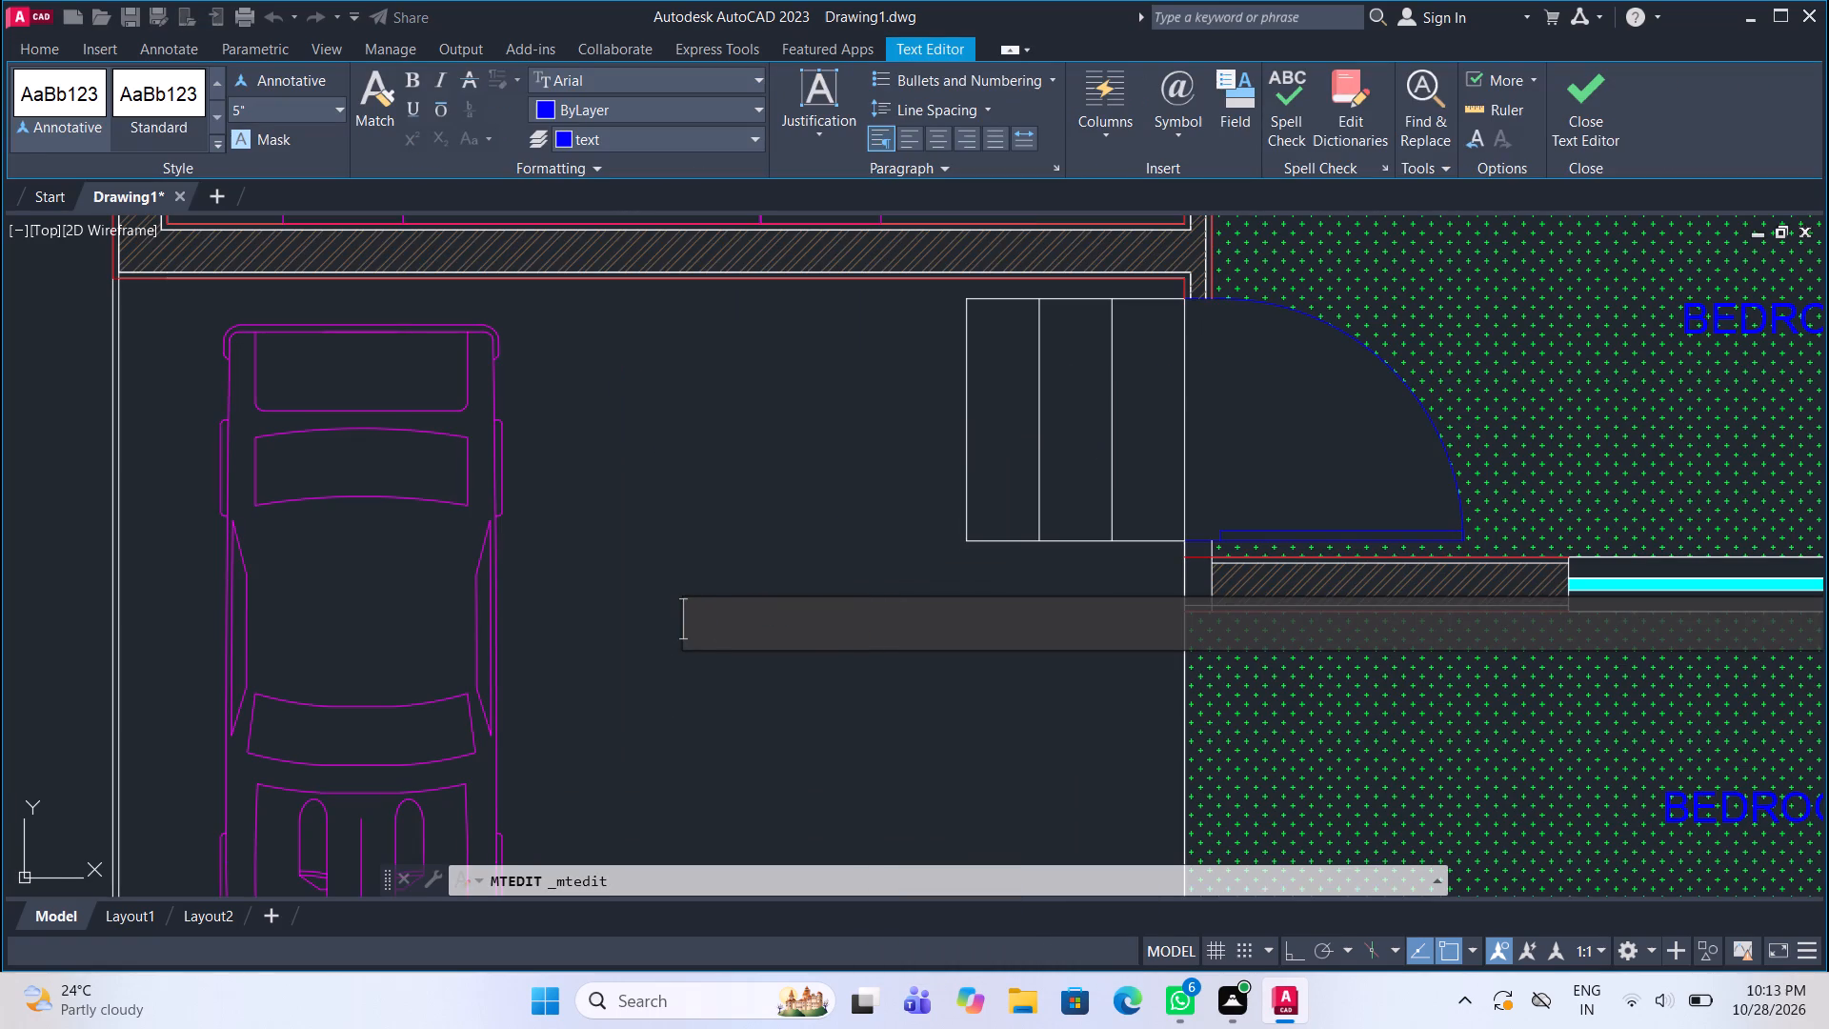
{"action": "type", "text": "CAR PARKING"}
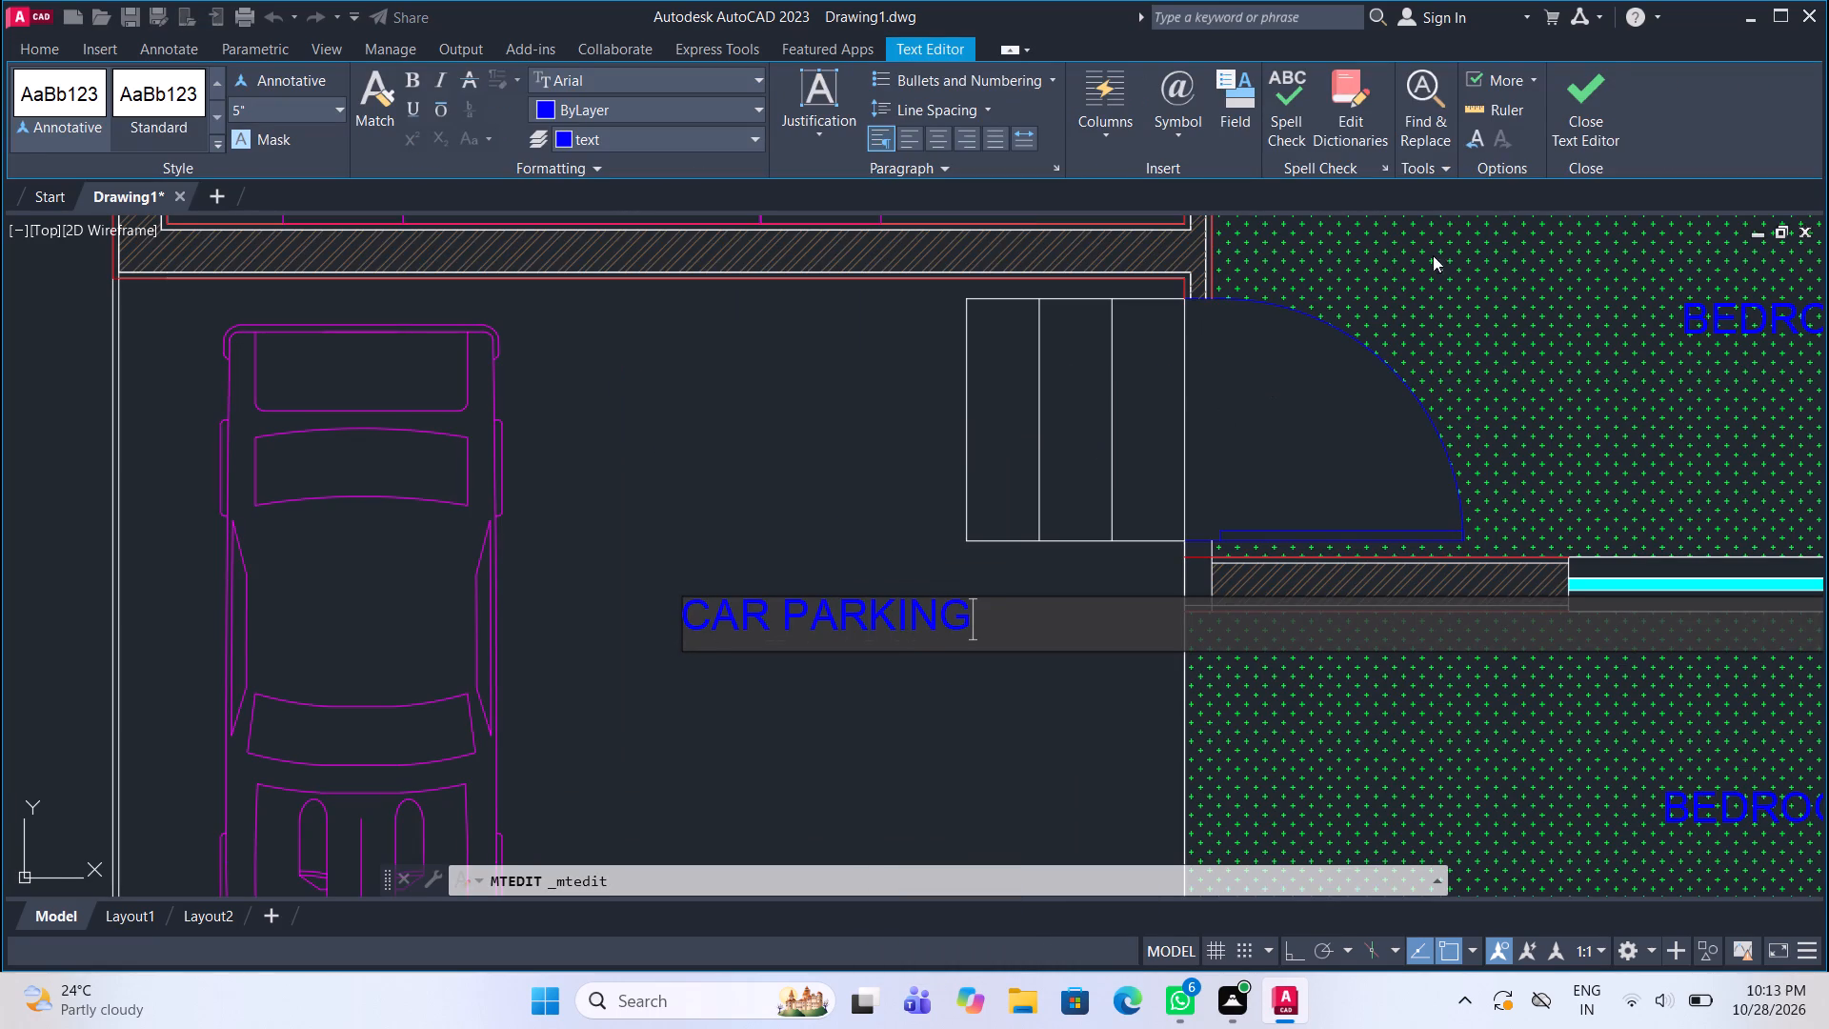
{"action": "left_click", "coordinate": [1556, 82]}
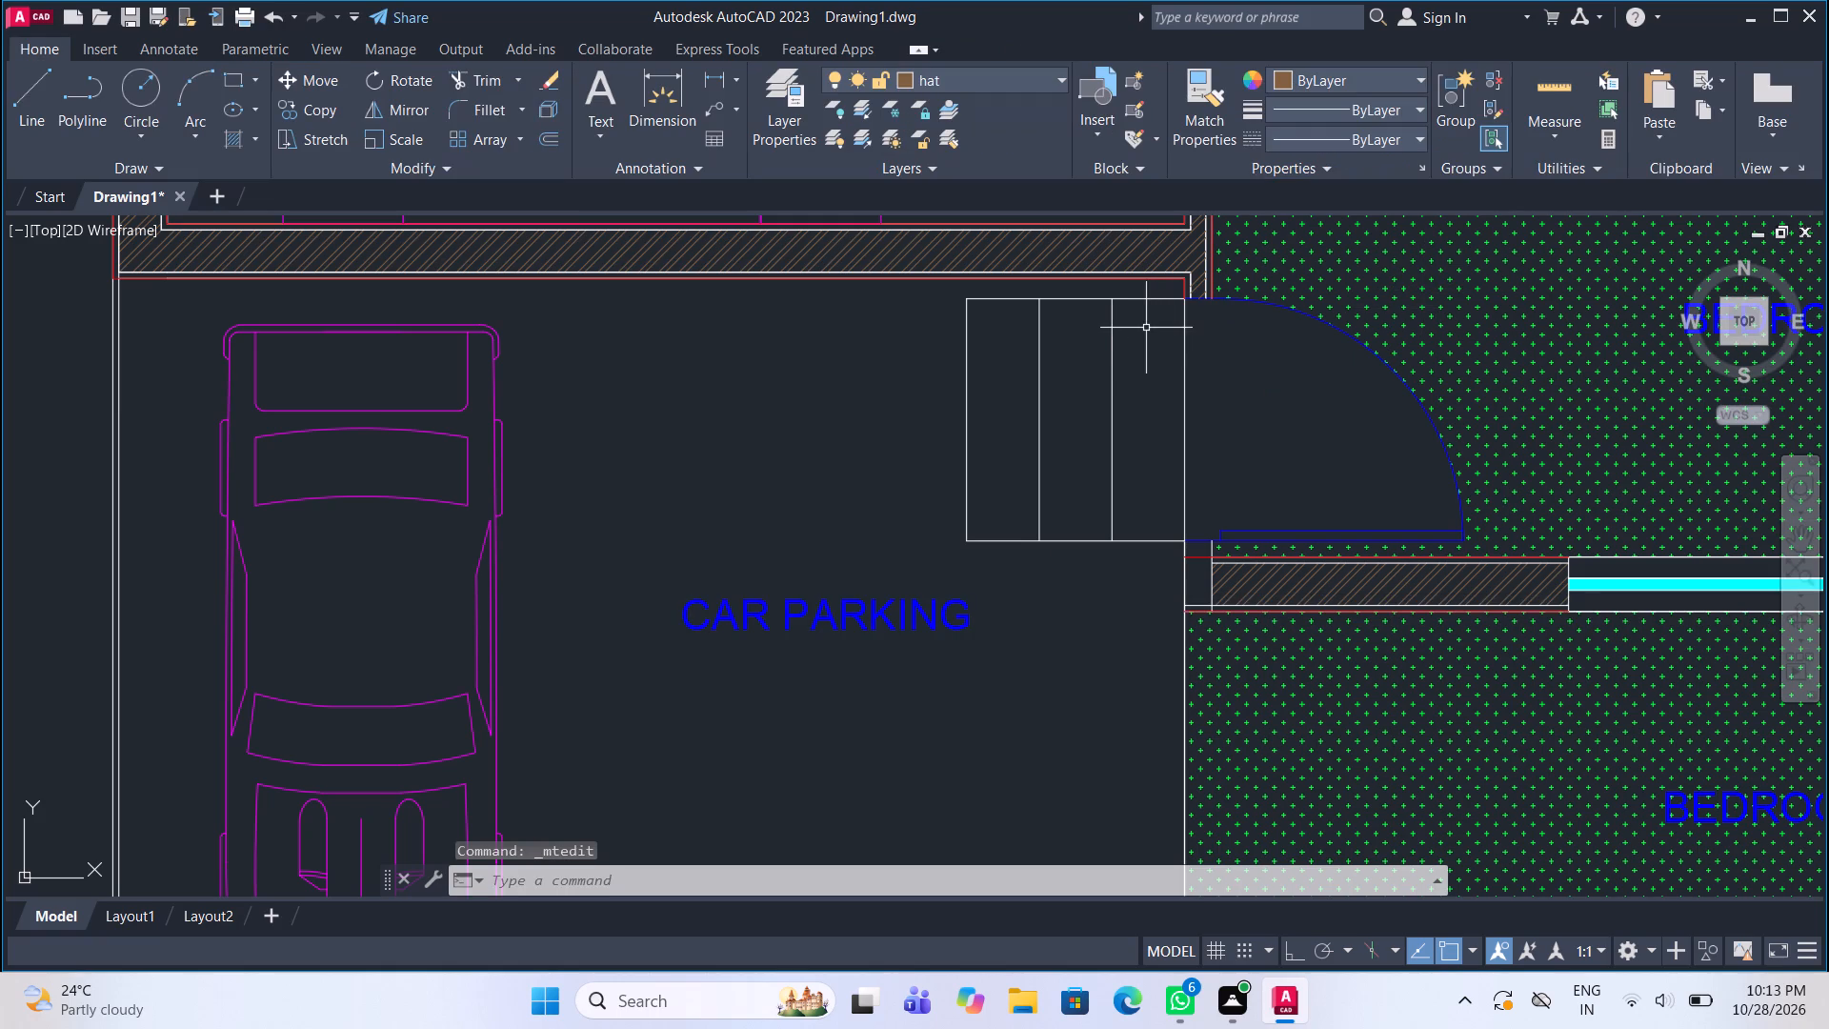
Replace the text of the BEDROOM label in the southern green hatched area, next to the plants, with VERANDAH.
{"action": "scroll", "coordinate": [934, 344], "scroll_direction": "down", "scroll_amount": 2}
{"action": "scroll", "coordinate": [1304, 502], "scroll_direction": "up", "scroll_amount": 2}
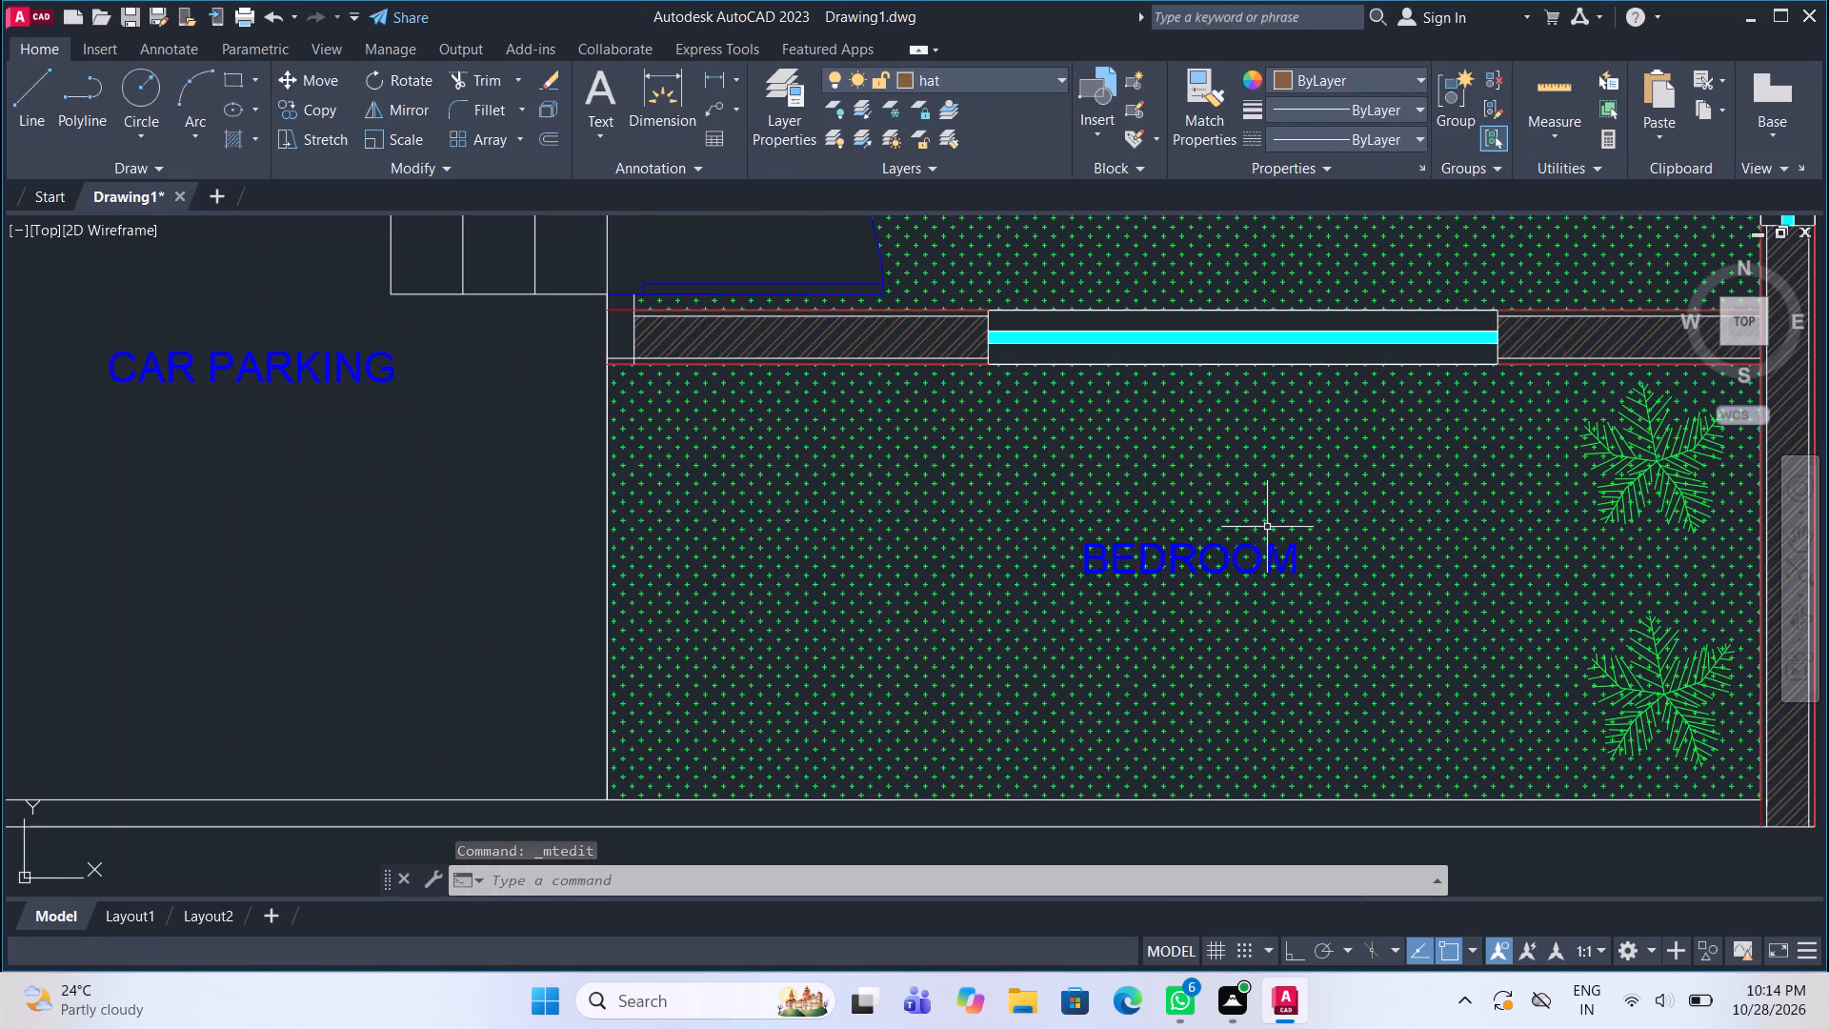
{"action": "left_click", "coordinate": [1247, 541]}
{"action": "right_click", "coordinate": [1247, 541]}
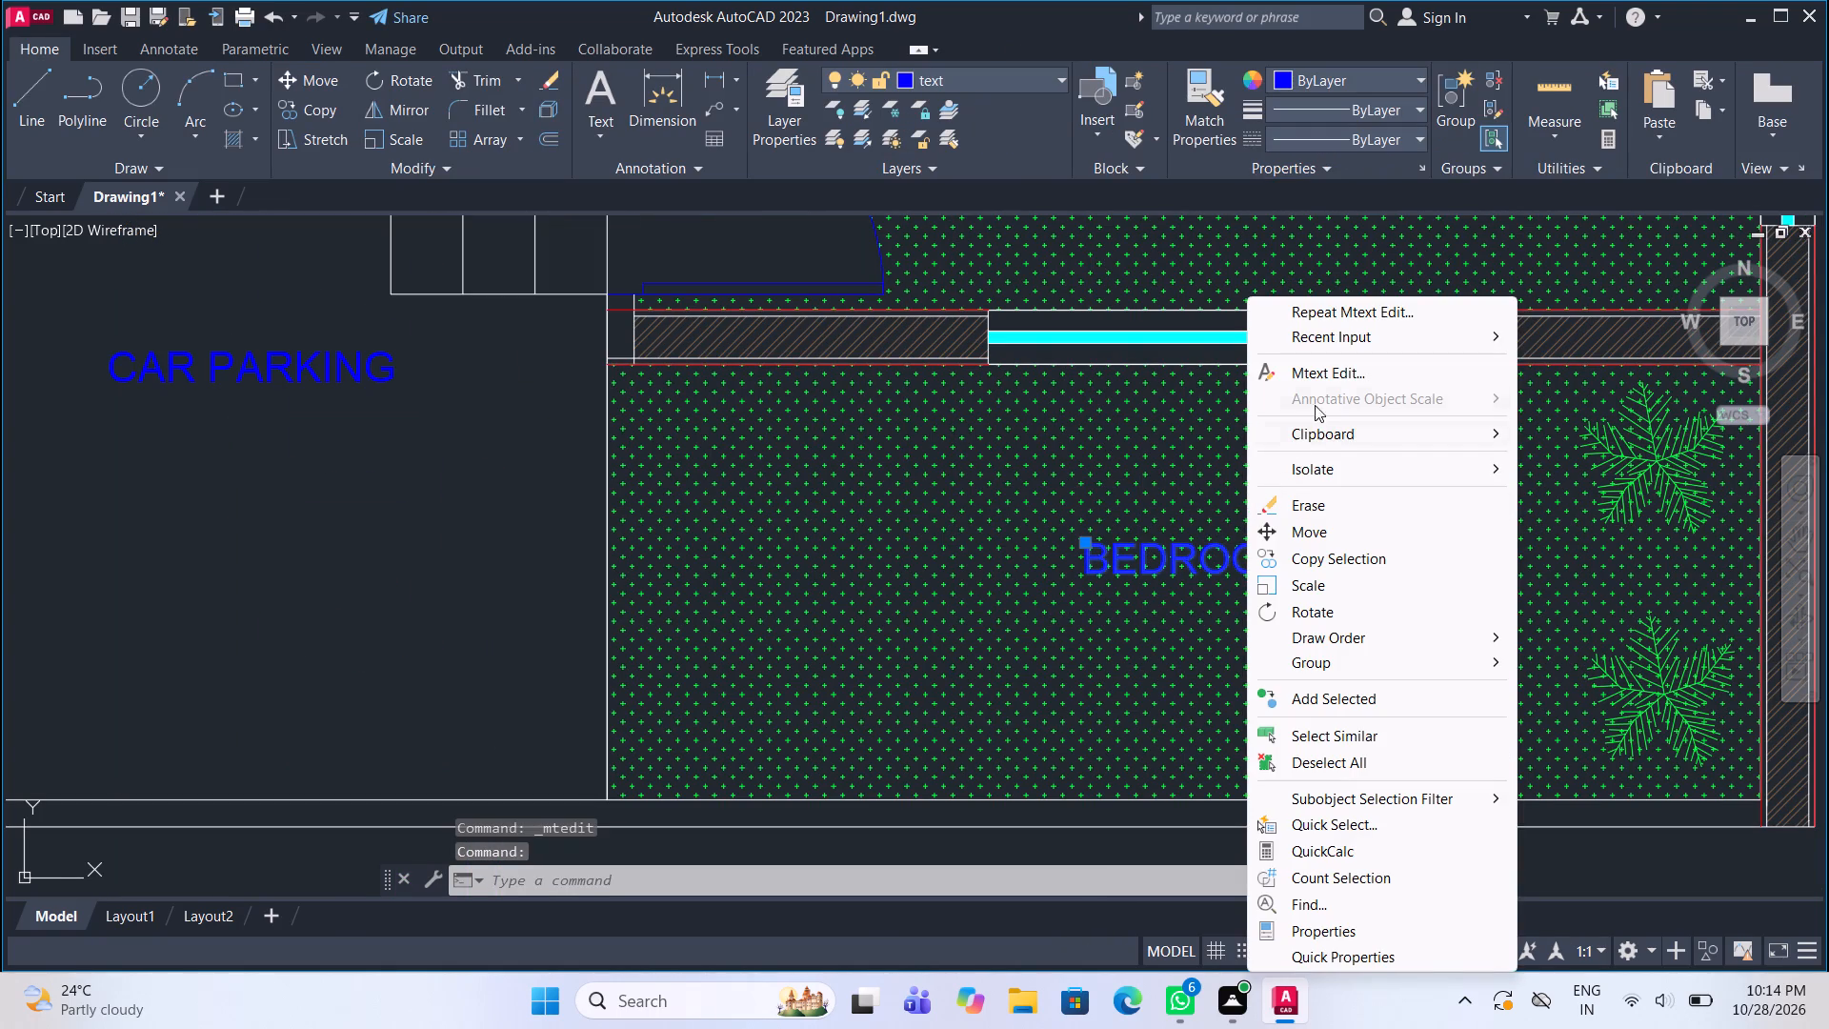
{"action": "left_click", "coordinate": [1327, 373]}
{"action": "left_click", "coordinate": [1317, 550]}
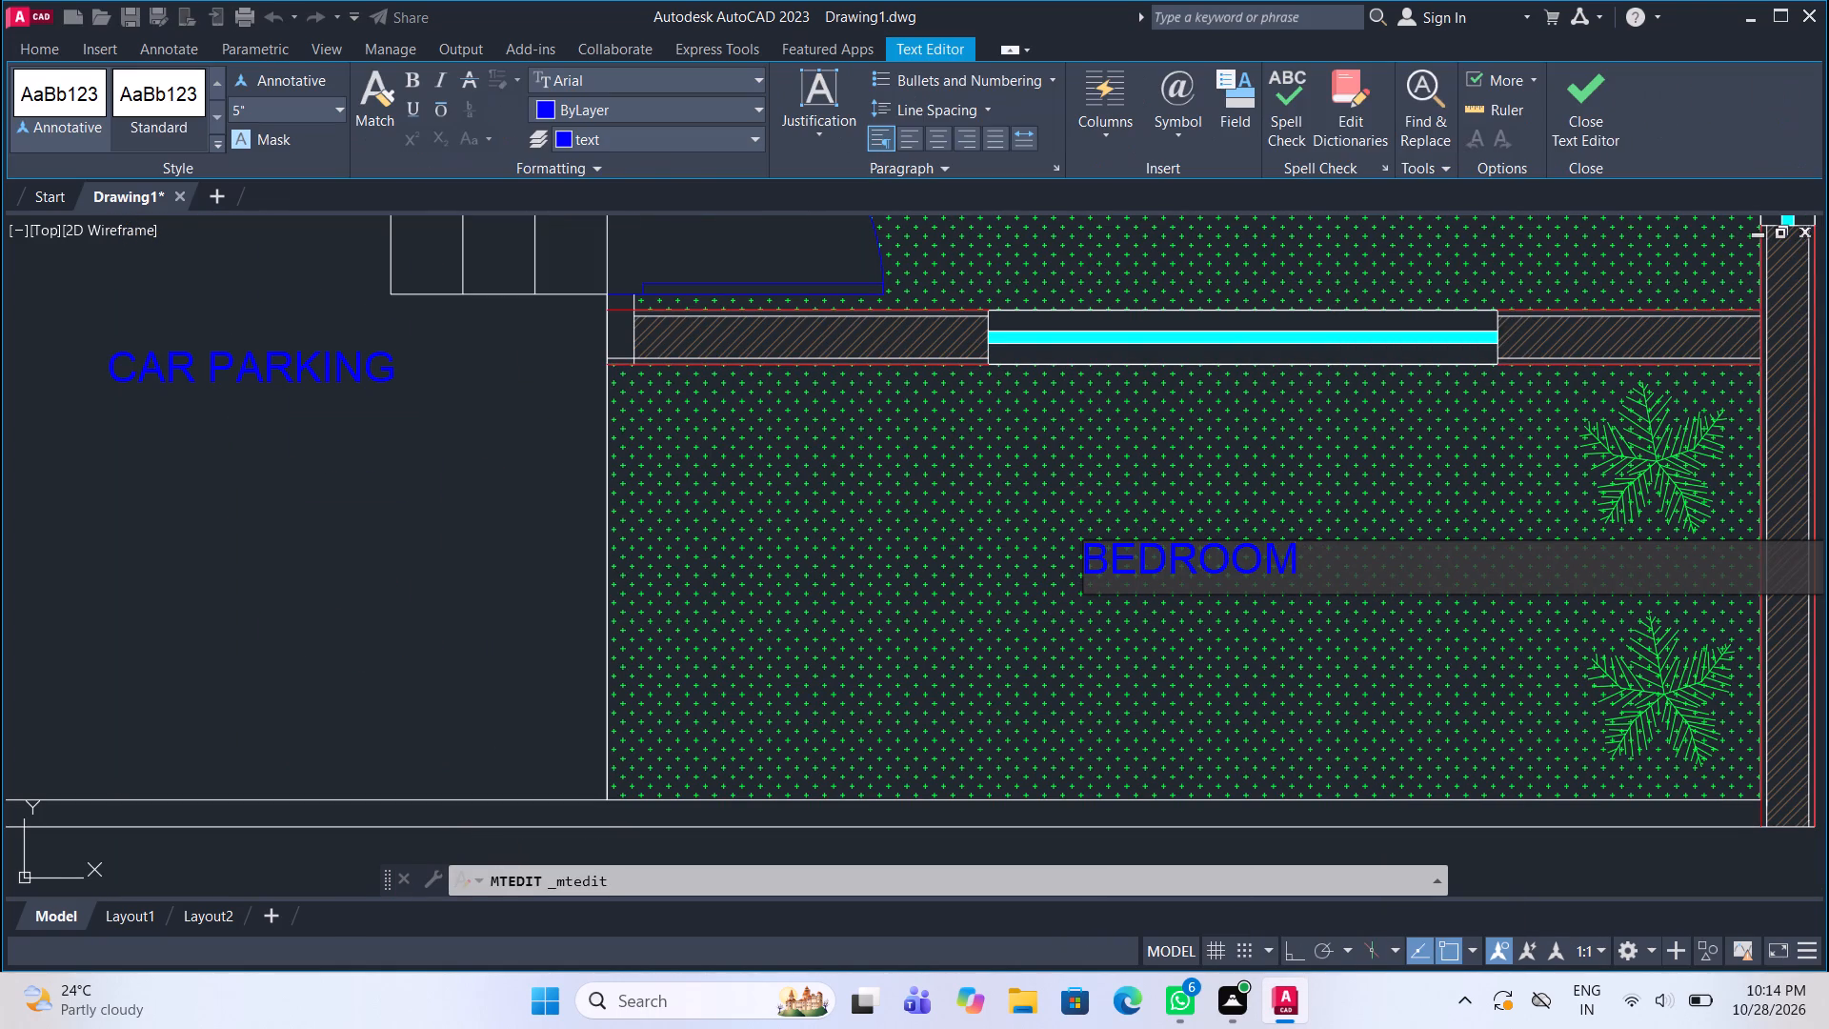
{"action": "key", "text": "BackSpace"}
{"action": "key", "text": "BackSpace"}
{"action": "key", "text": "BackSpace"}
{"action": "key", "text": "BackSpace"}
{"action": "key", "text": "BackSpace"}
{"action": "key", "text": "BackSpace"}
{"action": "key", "text": "BackSpace"}
{"action": "key", "text": "BackSpace"}
{"action": "key", "text": "BackSpace"}
{"action": "key", "text": "BackSpace"}
{"action": "key", "text": "BackSpace"}
{"action": "key", "text": "BackSpace"}
{"action": "key", "text": "BackSpace"}
{"action": "key", "text": "BackSpace"}
{"action": "key", "text": "BackSpace"}
{"action": "key", "text": "BackSpace"}
{"action": "key", "text": "BackSpace"}
{"action": "key", "text": "BackSpace"}
{"action": "key", "text": "BackSpace"}
{"action": "type", "text": "VERANDAH"}
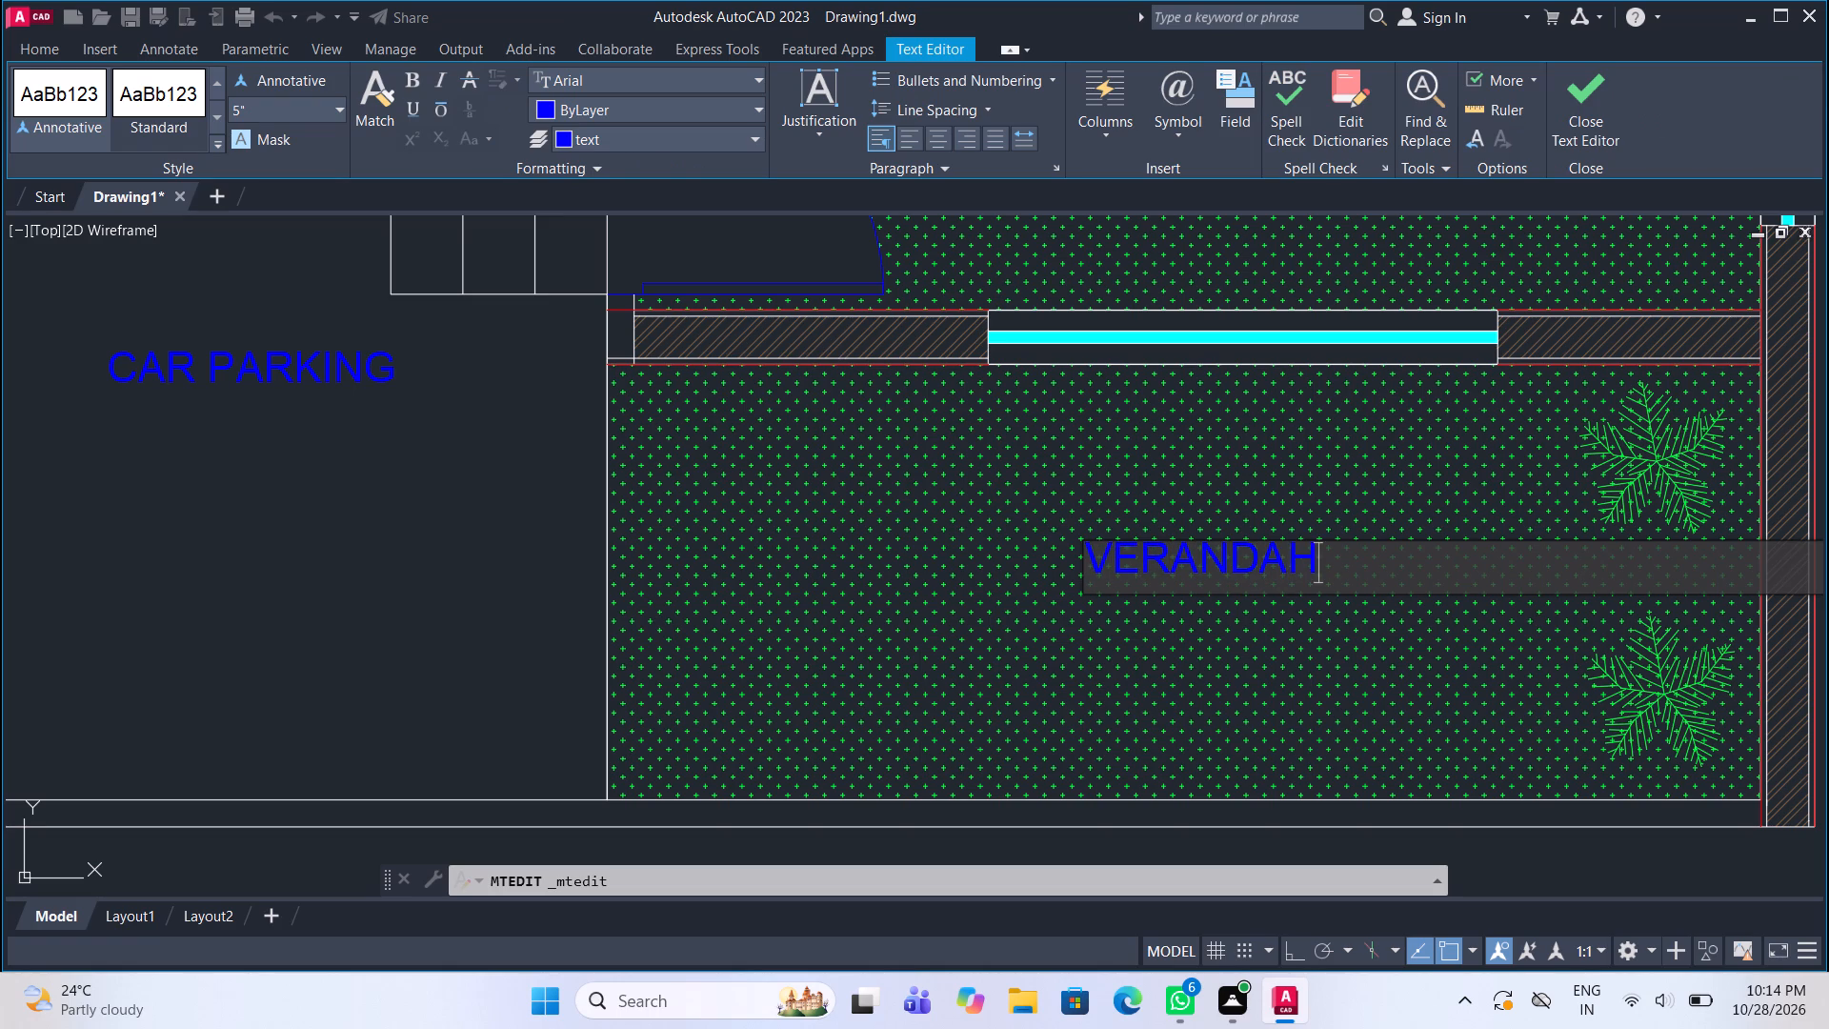
{"action": "left_click", "coordinate": [1576, 133]}
Replace the text of the BEDROOM label in the green hatched area north of the verandah with BALCONY.
{"action": "scroll", "coordinate": [811, 527], "scroll_direction": "down", "scroll_amount": 2}
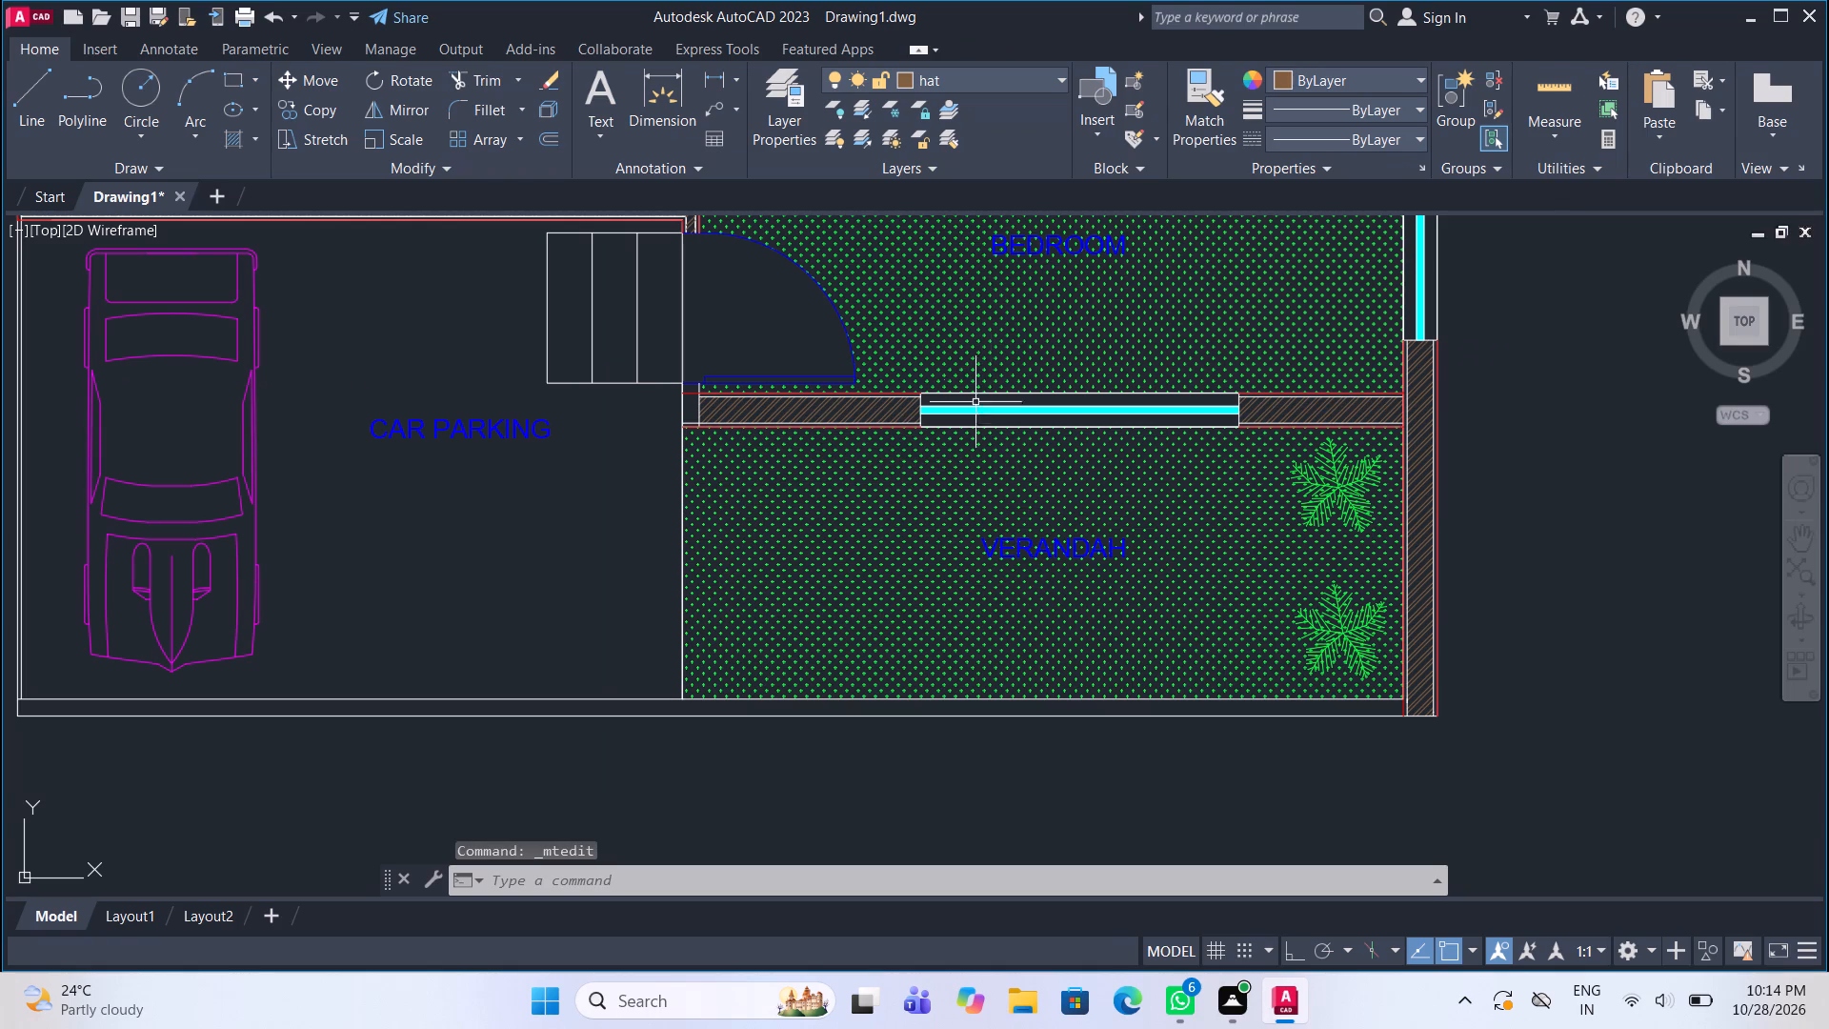
{"action": "middle_click_drag", "start_coordinate": [1074, 224], "coordinate": [1026, 431]}
{"action": "left_click", "coordinate": [997, 452]}
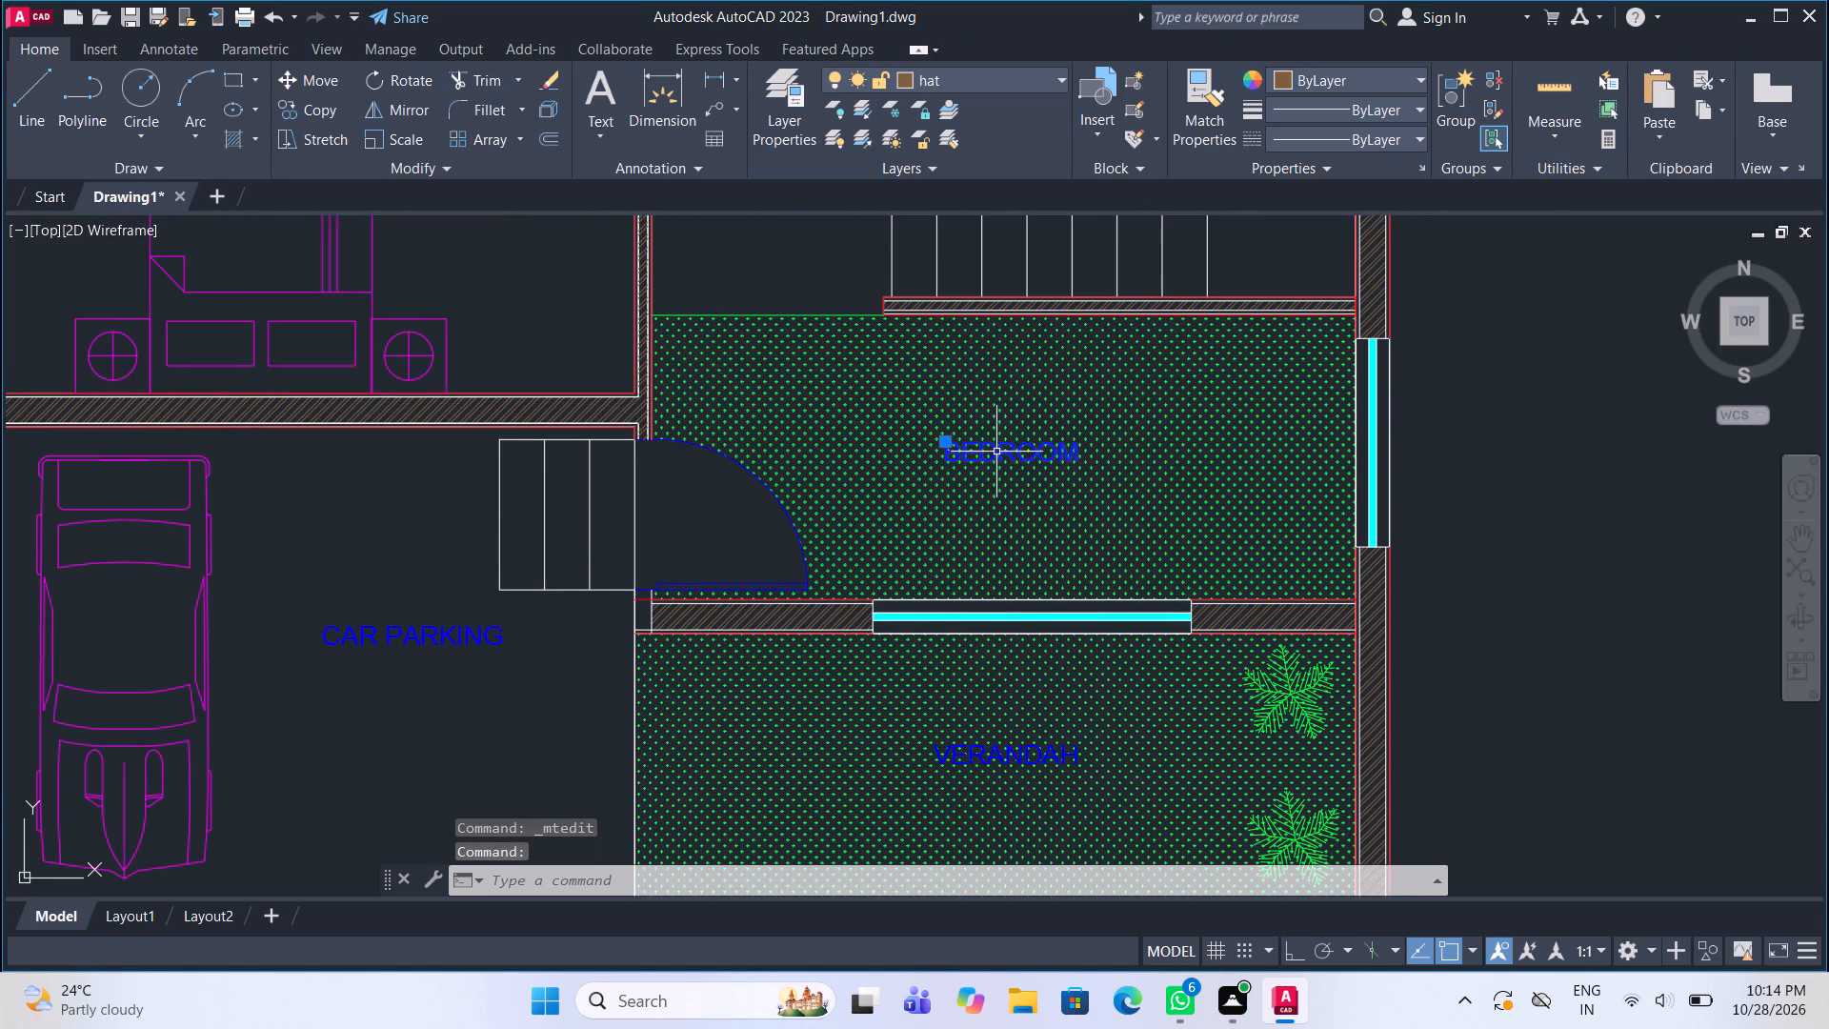
{"action": "right_click", "coordinate": [996, 452]}
{"action": "left_click", "coordinate": [1081, 376]}
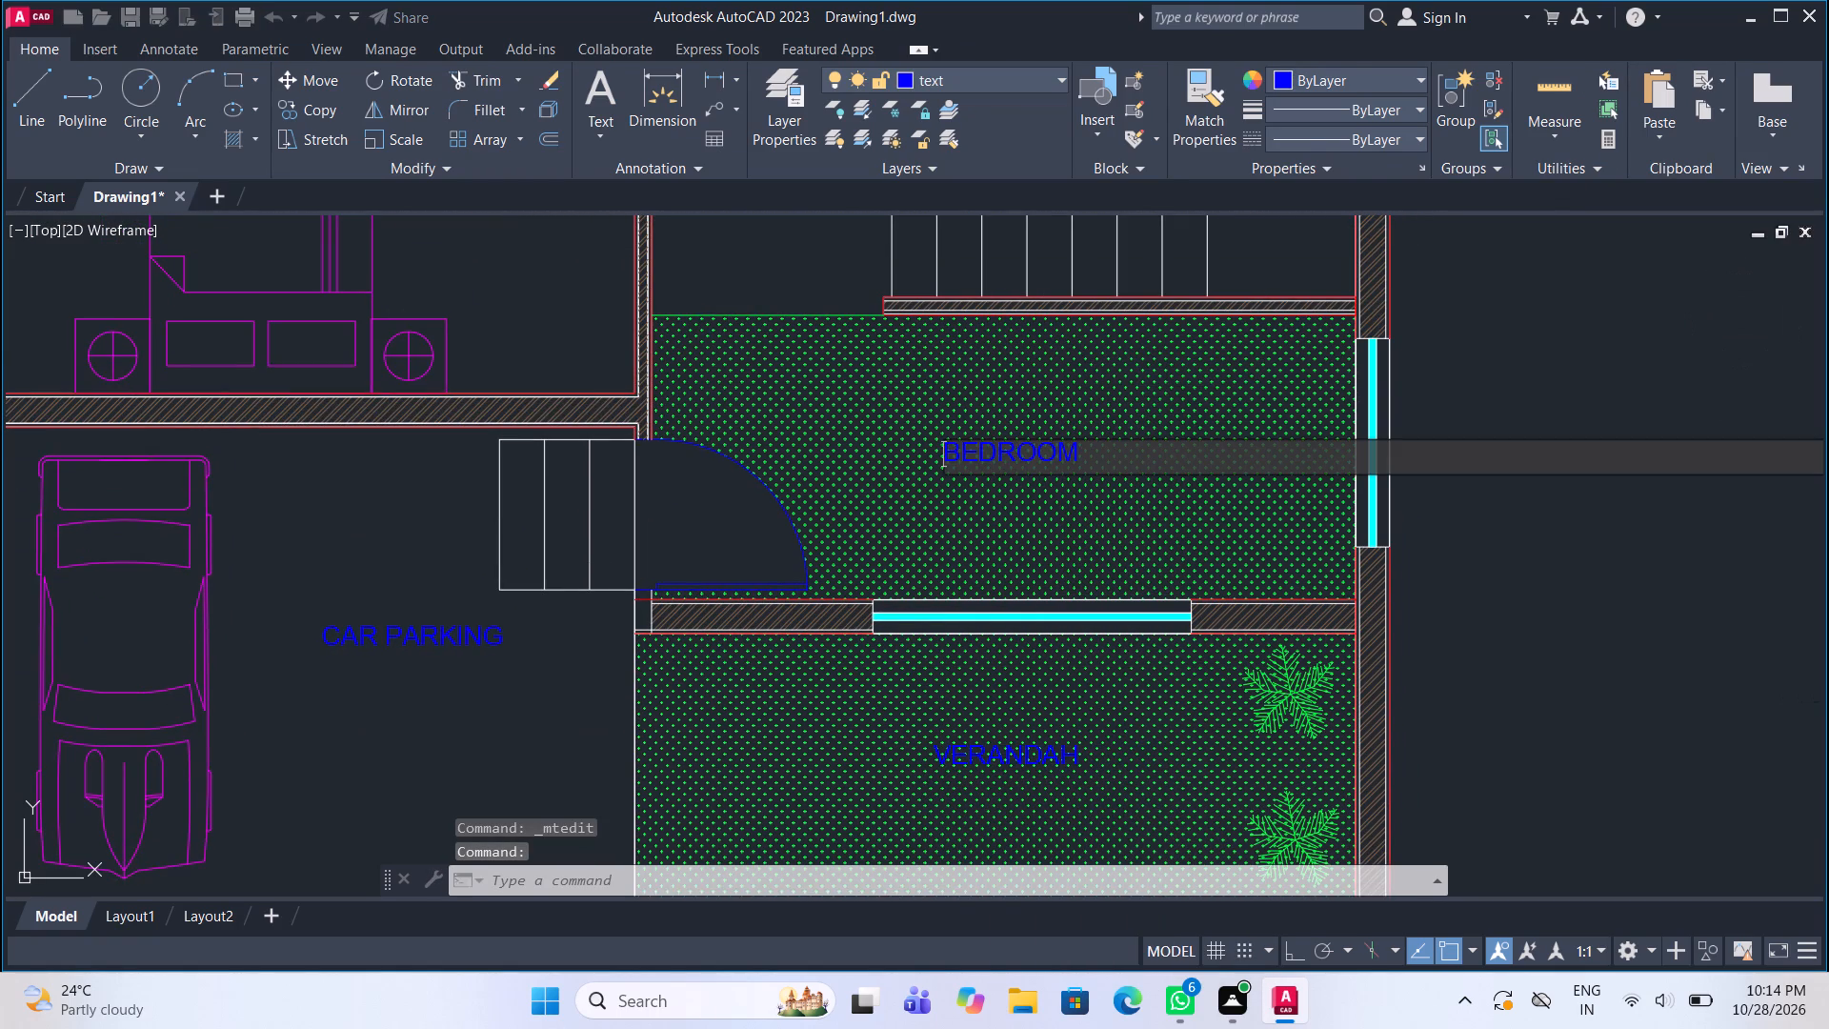
{"action": "left_click", "coordinate": [1123, 449]}
{"action": "key", "text": "BackSpace"}
{"action": "key", "text": "BackSpace"}
{"action": "key", "text": "BackSpace"}
{"action": "key", "text": "BackSpace"}
{"action": "key", "text": "BackSpace"}
{"action": "key", "text": "BackSpace"}
{"action": "key", "text": "BackSpace"}
{"action": "key", "text": "BackSpace"}
{"action": "key", "text": "BackSpace"}
{"action": "key", "text": "BackSpace"}
{"action": "key", "text": "BackSpace"}
{"action": "key", "text": "BackSpace"}
{"action": "key", "text": "BackSpace"}
{"action": "key", "text": "BackSpace"}
{"action": "key", "text": "BackSpace"}
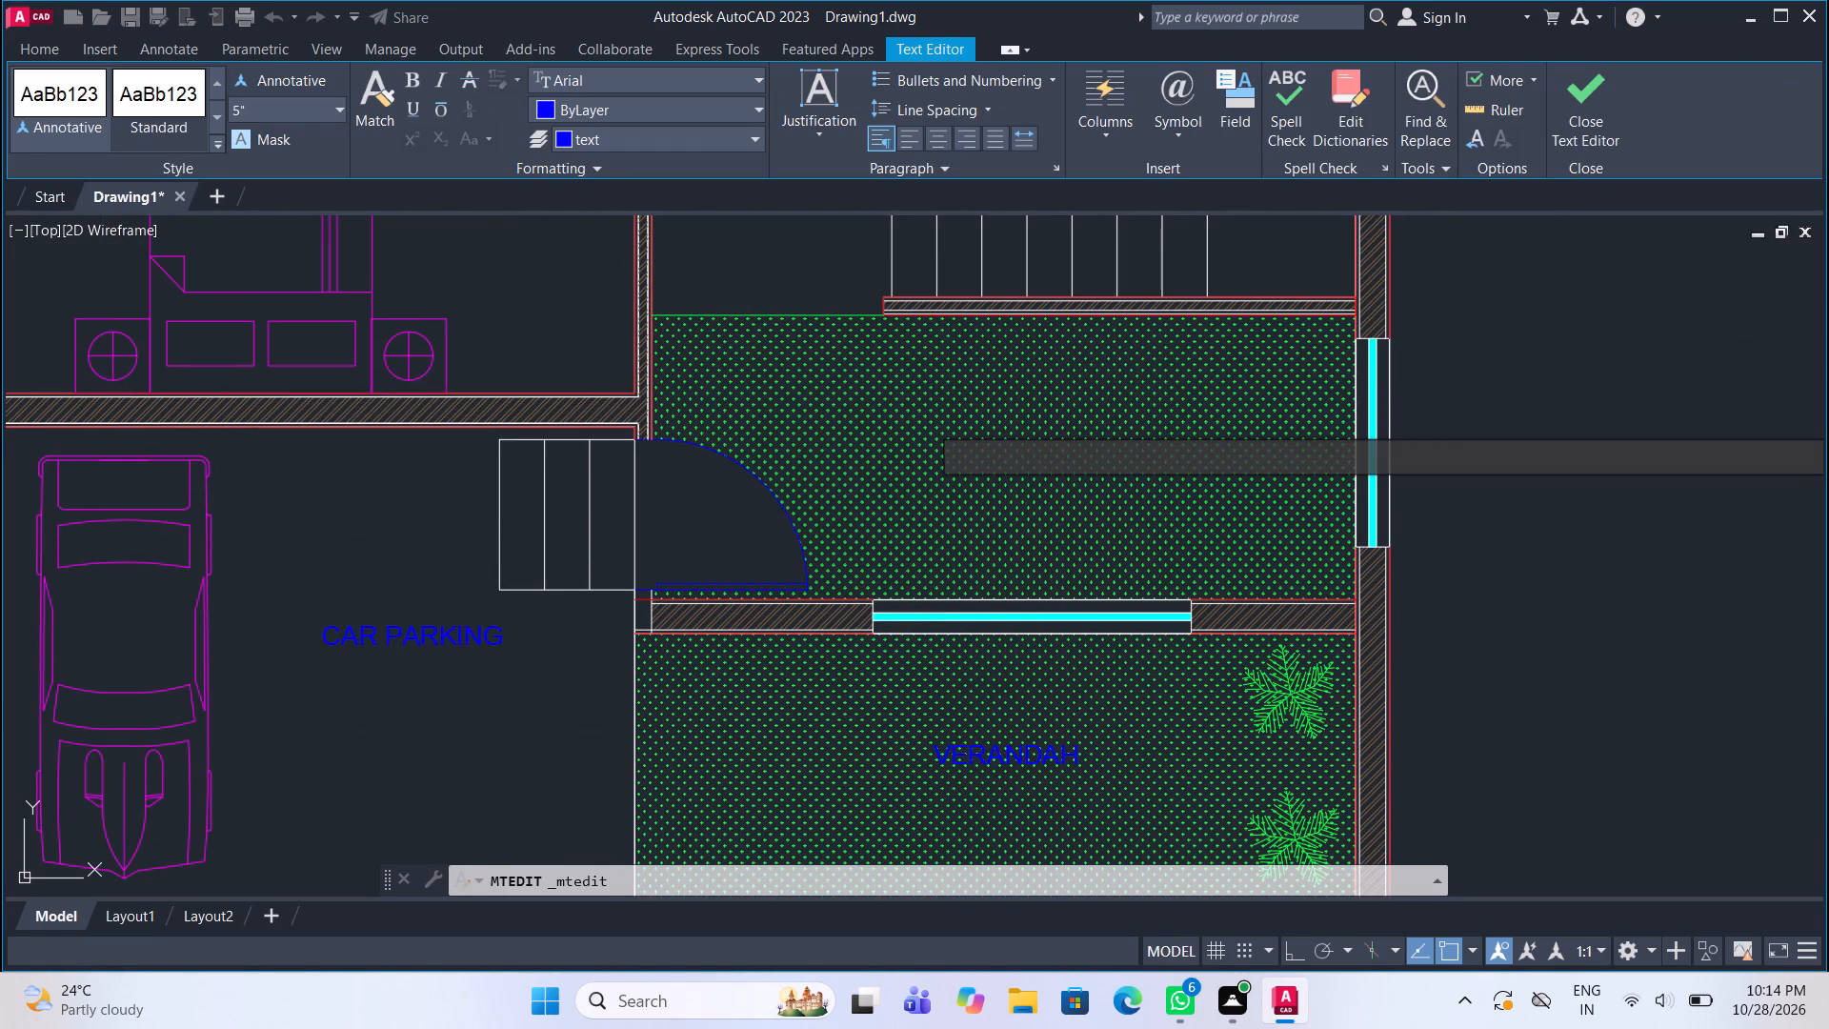
{"action": "type", "text": "BALCONY"}
{"action": "left_click_drag", "start_coordinate": [1577, 78], "coordinate": [1563, 106]}
Replace the text of the BEDROOM label on the staircase with STAIR LOBBY.
{"action": "scroll", "coordinate": [850, 498], "scroll_direction": "down", "scroll_amount": 2}
{"action": "middle_click_drag", "start_coordinate": [887, 492], "coordinate": [869, 600]}
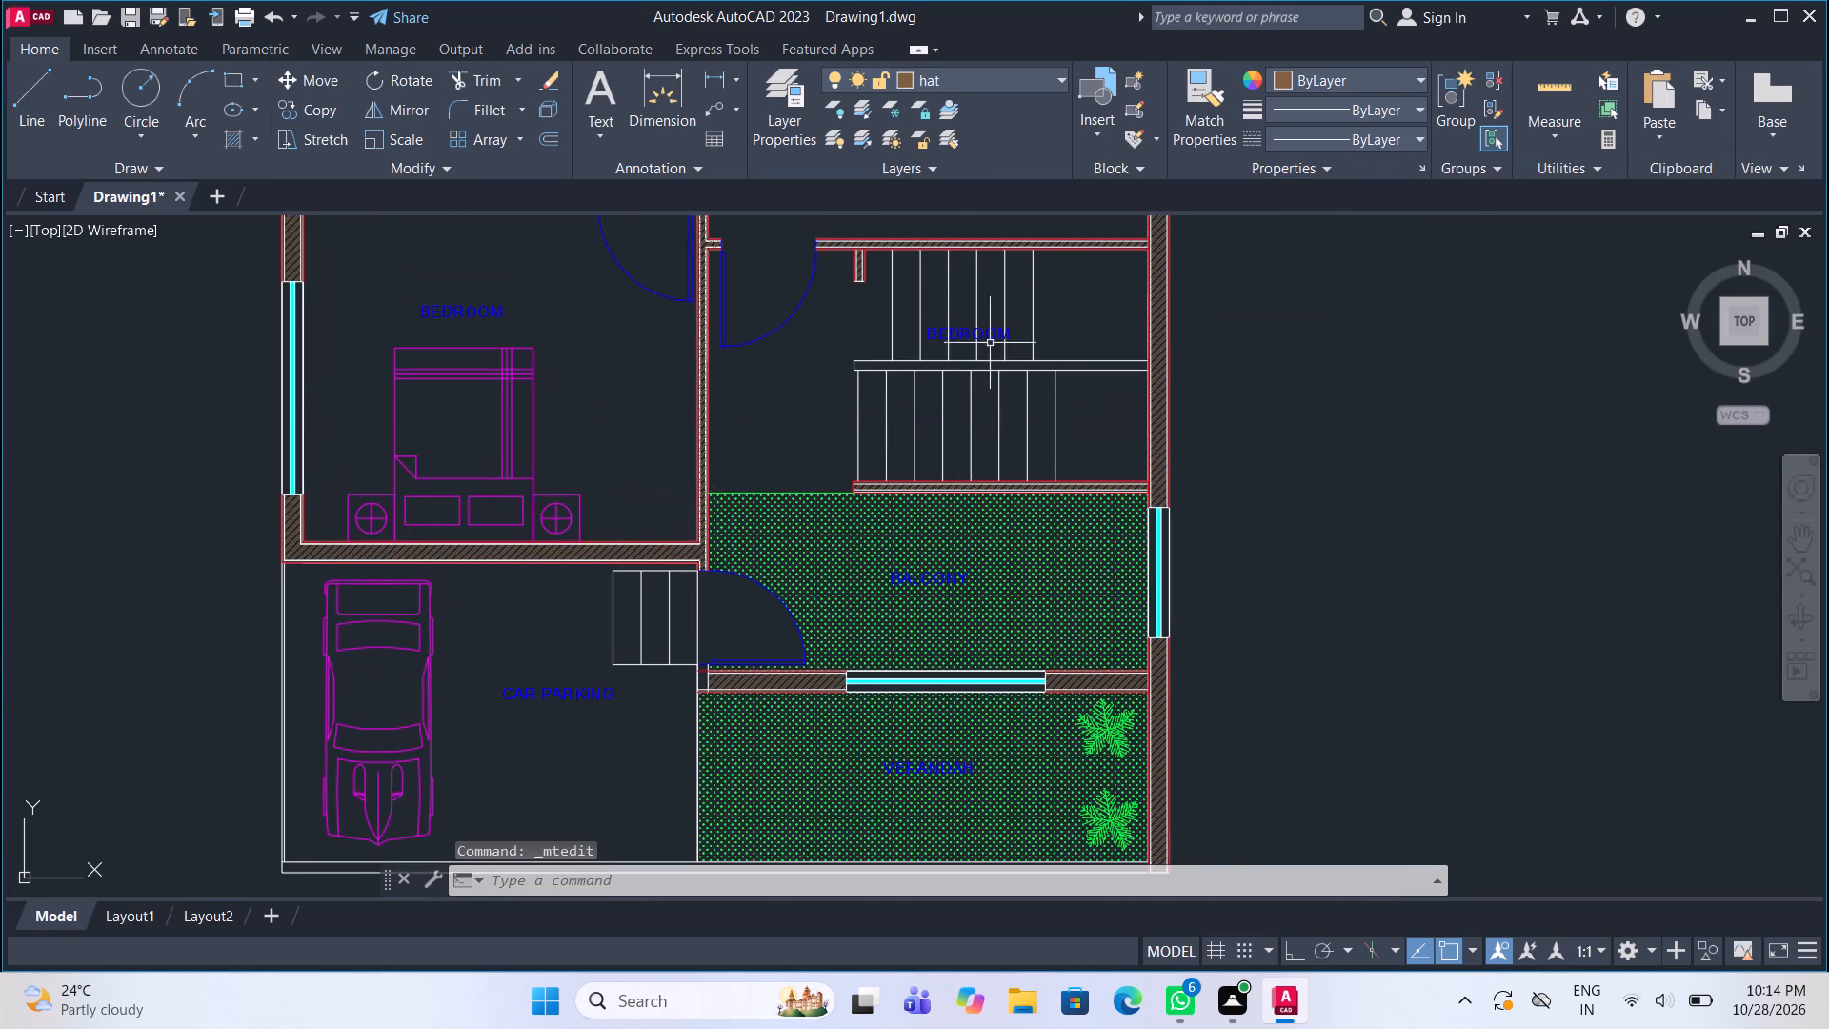
{"action": "scroll", "coordinate": [989, 327], "scroll_direction": "up", "scroll_amount": 1}
{"action": "left_click", "coordinate": [988, 338]}
{"action": "right_click", "coordinate": [988, 338]}
{"action": "left_click", "coordinate": [1052, 365]}
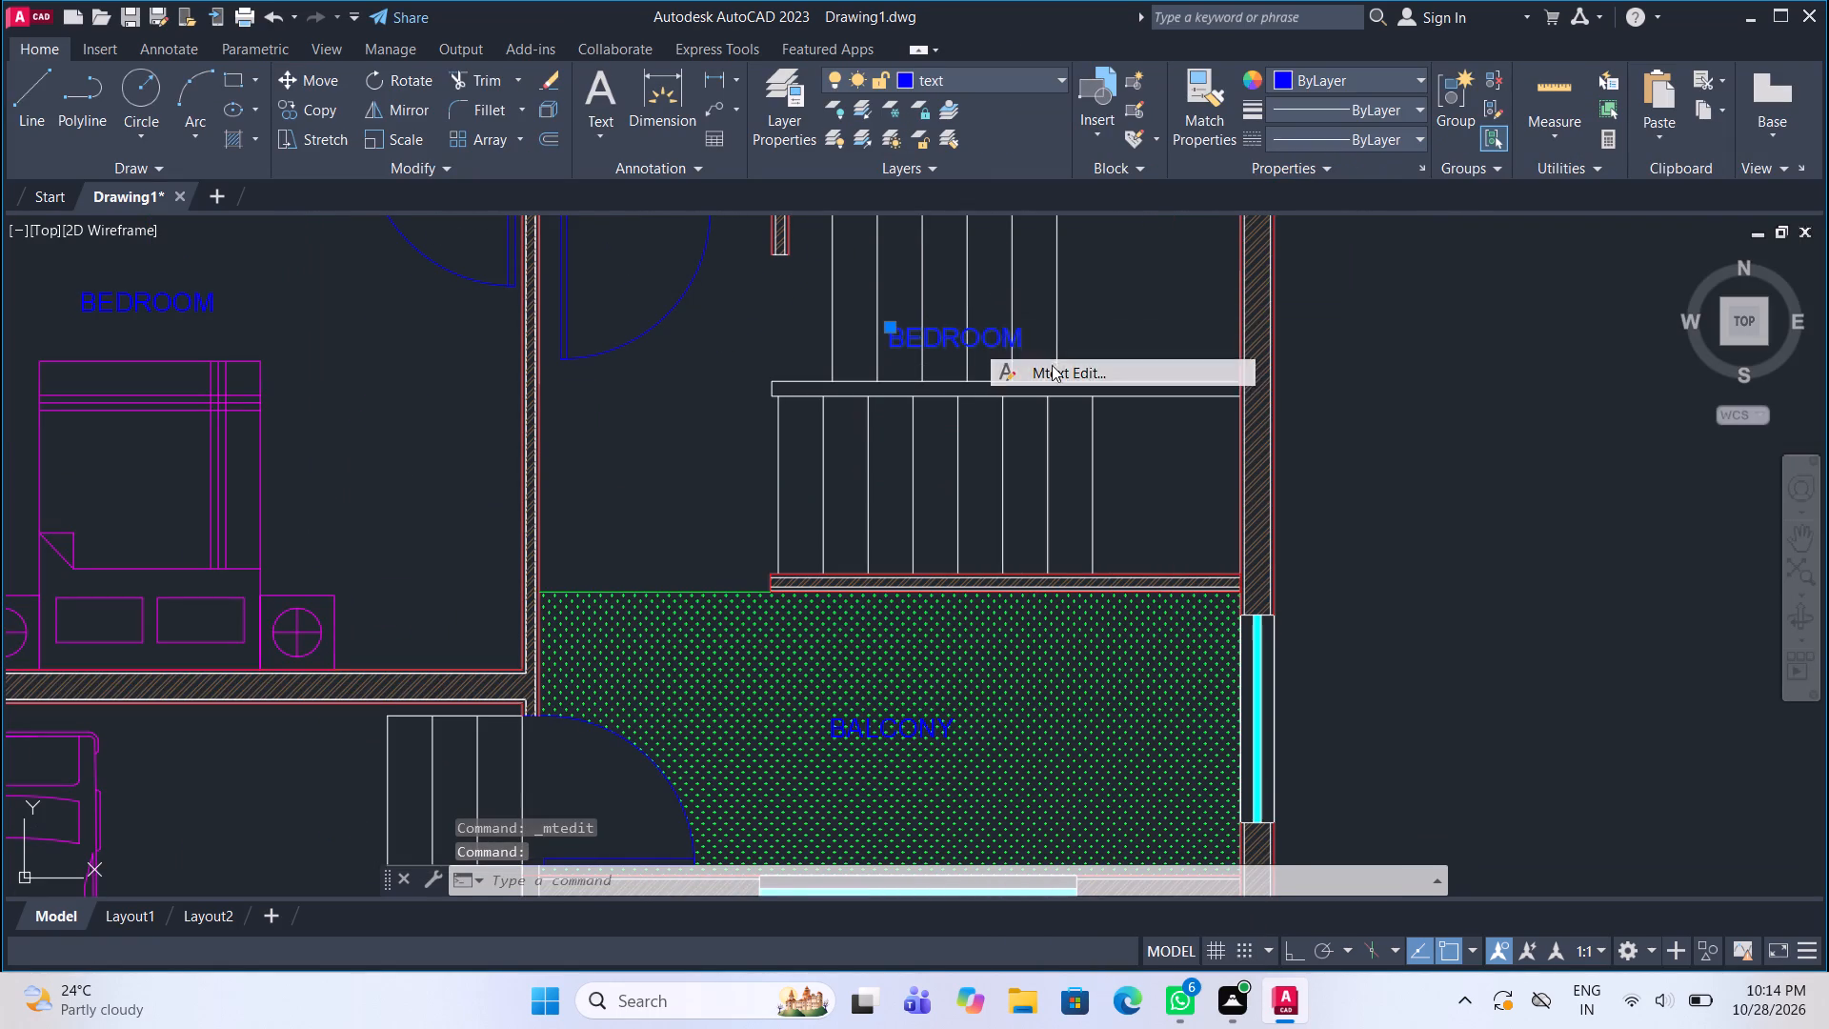
{"action": "left_click", "coordinate": [1038, 348]}
{"action": "key", "text": "BackSpace"}
{"action": "key", "text": "BackSpace"}
{"action": "key", "text": "BackSpace"}
{"action": "key", "text": "BackSpace"}
{"action": "key", "text": "BackSpace"}
{"action": "key", "text": "BackSpace"}
{"action": "key", "text": "BackSpace"}
{"action": "key", "text": "BackSpace"}
{"action": "key", "text": "BackSpace"}
{"action": "key", "text": "BackSpace"}
{"action": "key", "text": "BackSpace"}
{"action": "key", "text": "BackSpace"}
{"action": "key", "text": "BackSpace"}
{"action": "key", "text": "BackSpace"}
{"action": "key", "text": "BackSpace"}
{"action": "key", "text": "BackSpace"}
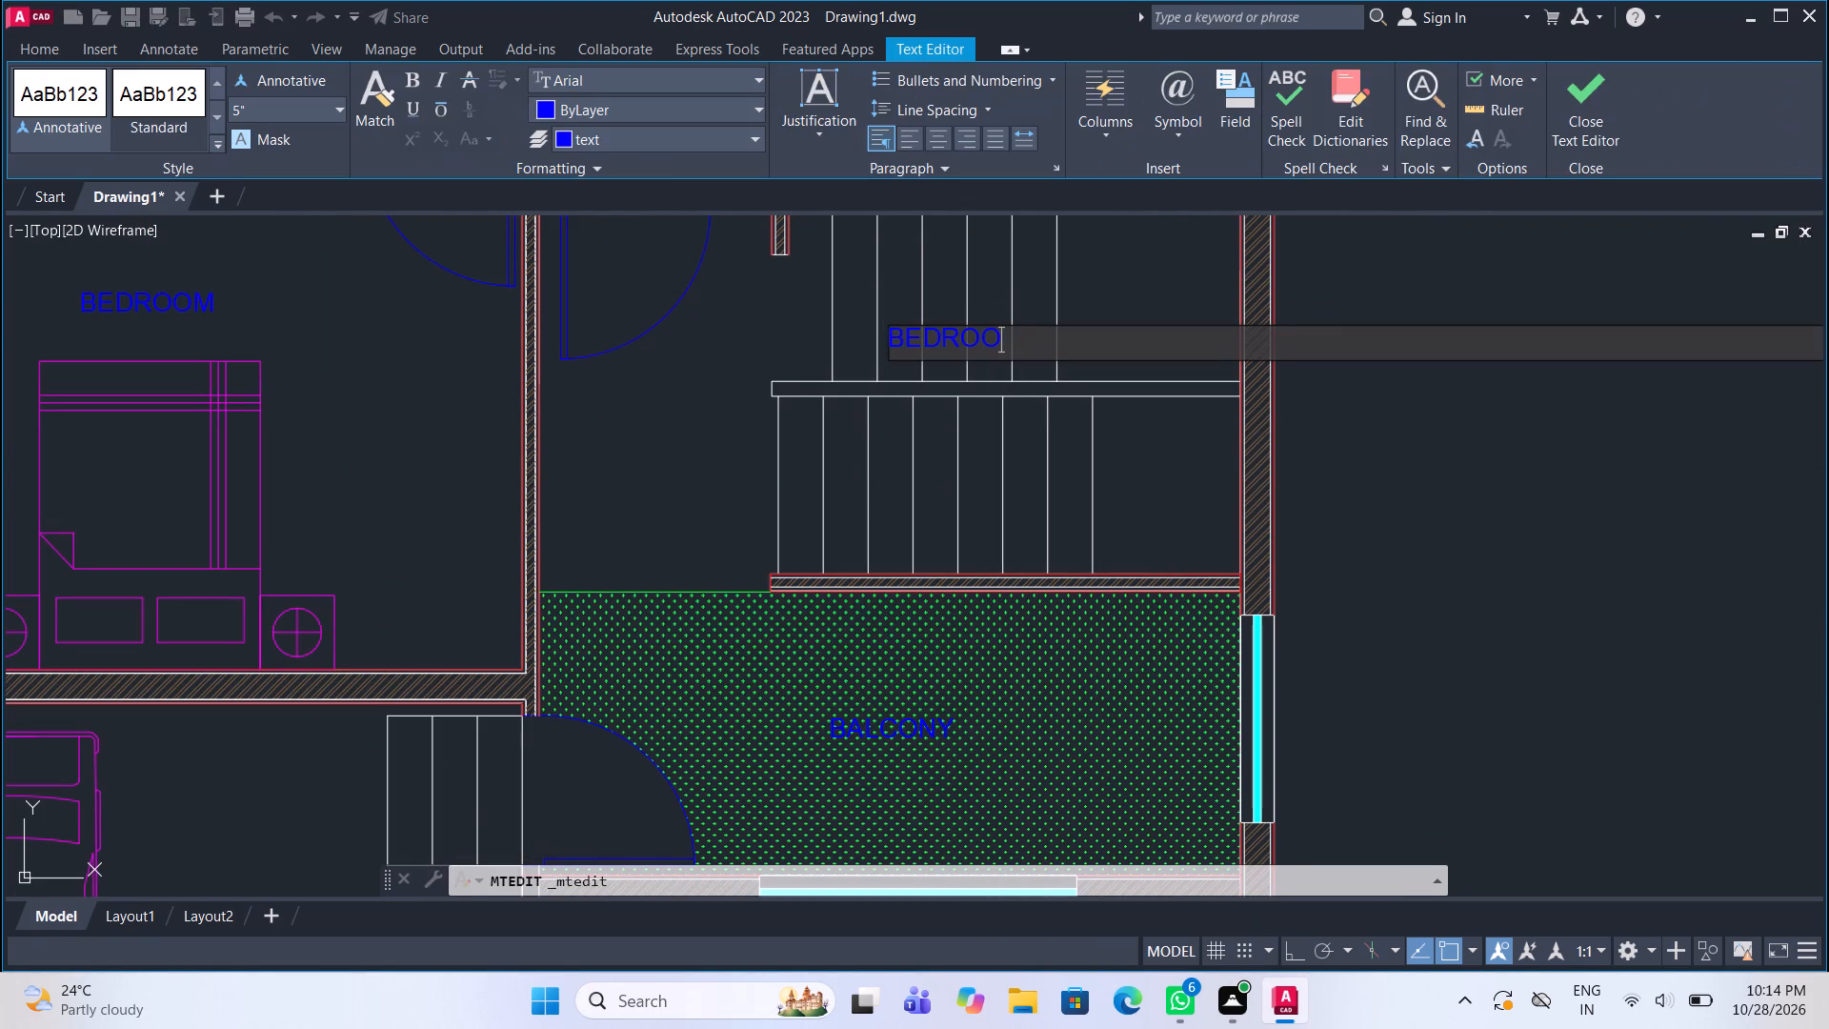
{"action": "type", "text": "STAIR"}
{"action": "key", "text": "space"}
{"action": "type", "text": "LOBBY"}
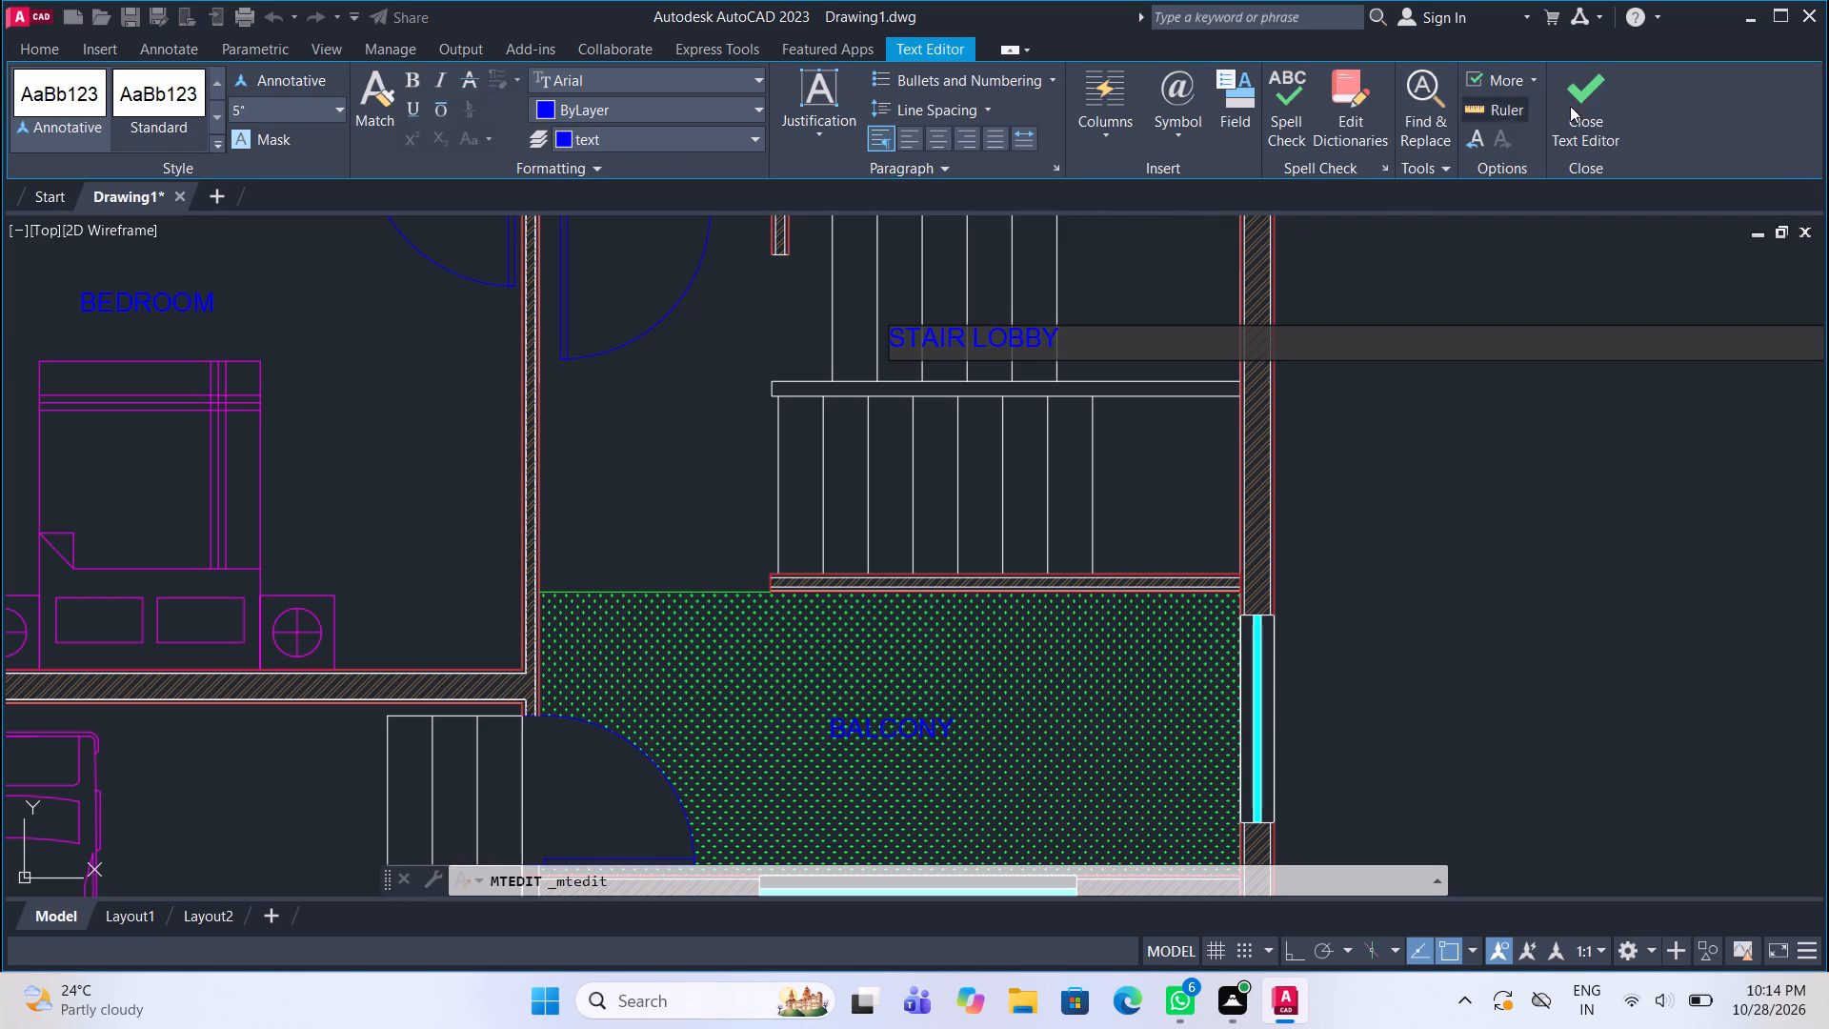
{"action": "left_click", "coordinate": [1585, 103]}
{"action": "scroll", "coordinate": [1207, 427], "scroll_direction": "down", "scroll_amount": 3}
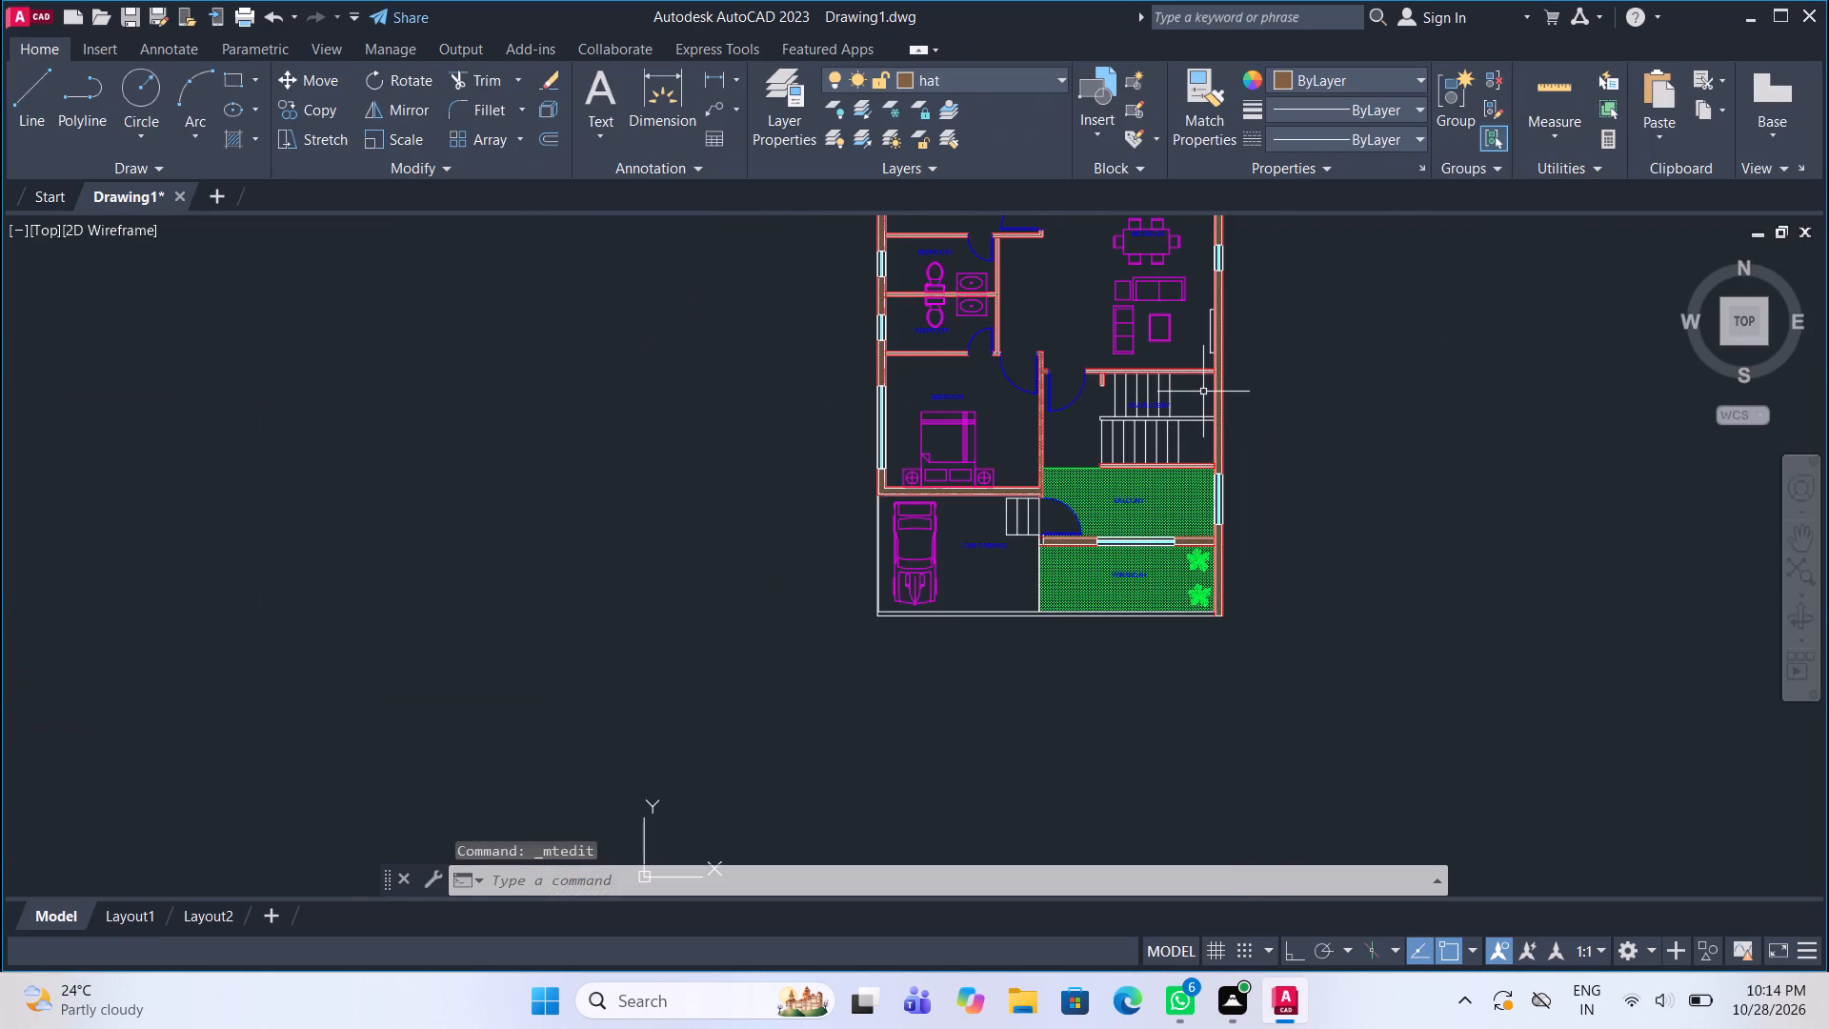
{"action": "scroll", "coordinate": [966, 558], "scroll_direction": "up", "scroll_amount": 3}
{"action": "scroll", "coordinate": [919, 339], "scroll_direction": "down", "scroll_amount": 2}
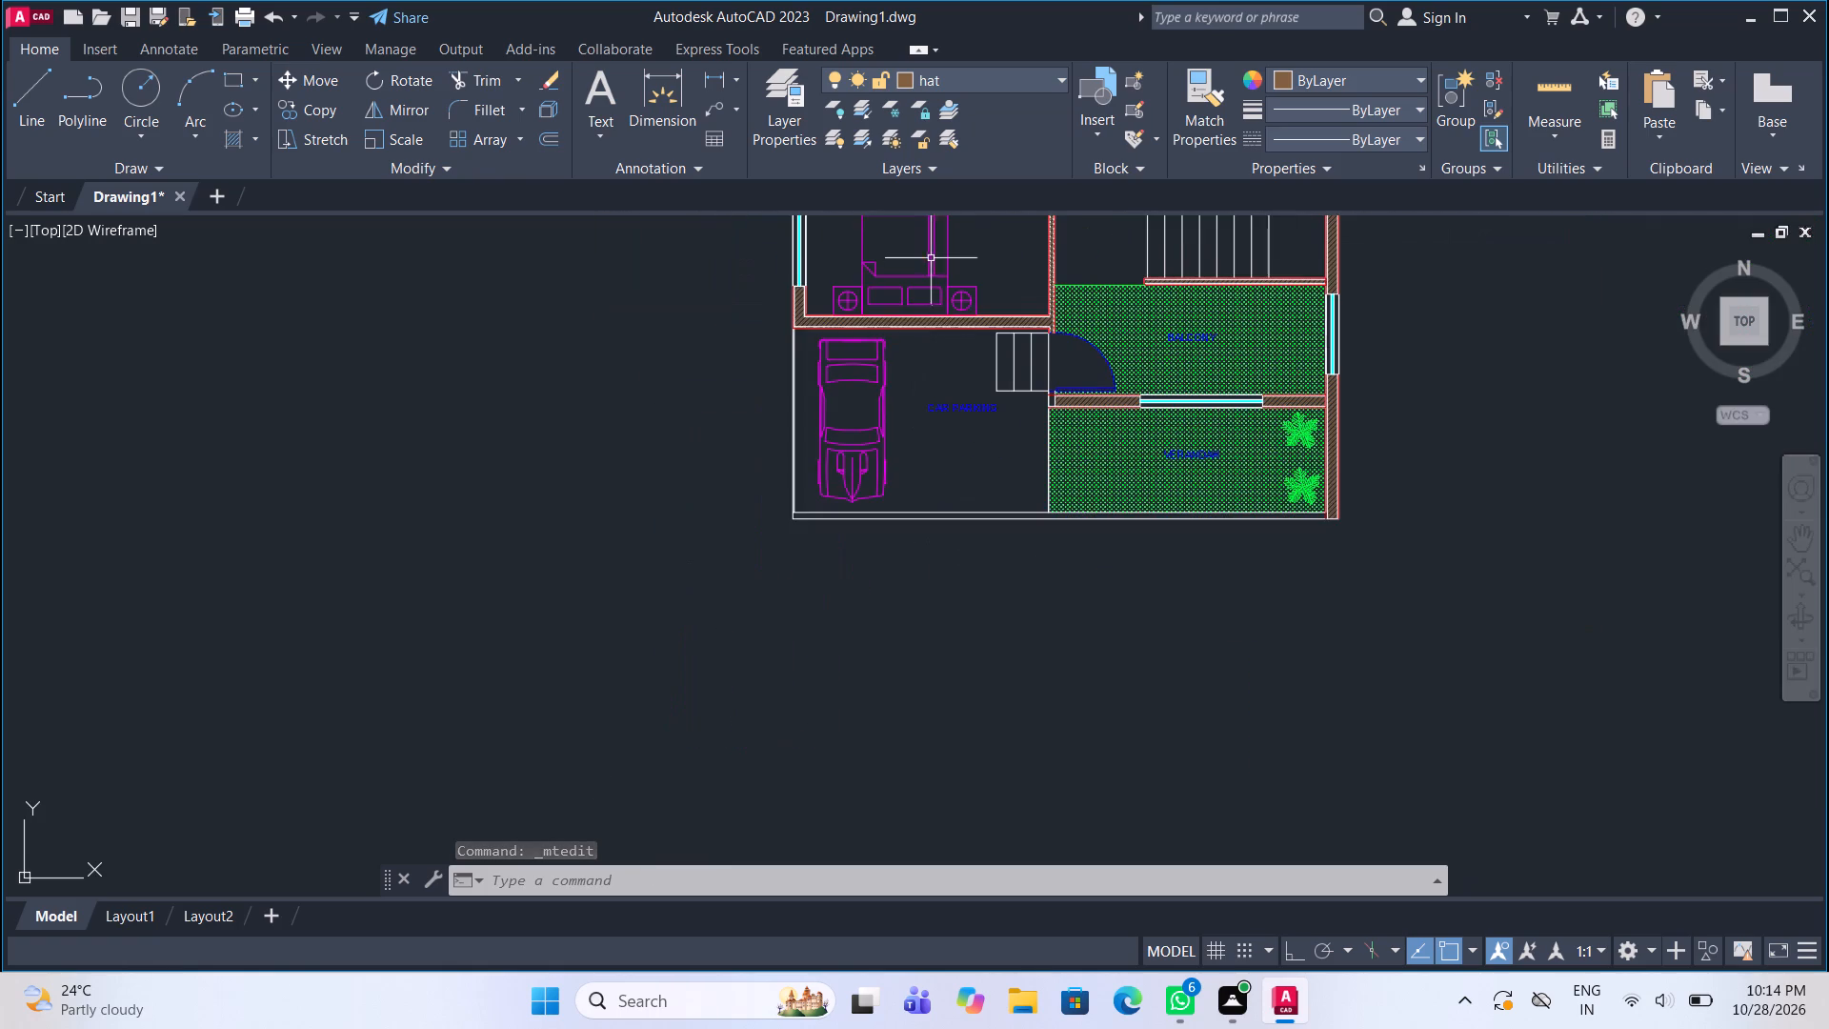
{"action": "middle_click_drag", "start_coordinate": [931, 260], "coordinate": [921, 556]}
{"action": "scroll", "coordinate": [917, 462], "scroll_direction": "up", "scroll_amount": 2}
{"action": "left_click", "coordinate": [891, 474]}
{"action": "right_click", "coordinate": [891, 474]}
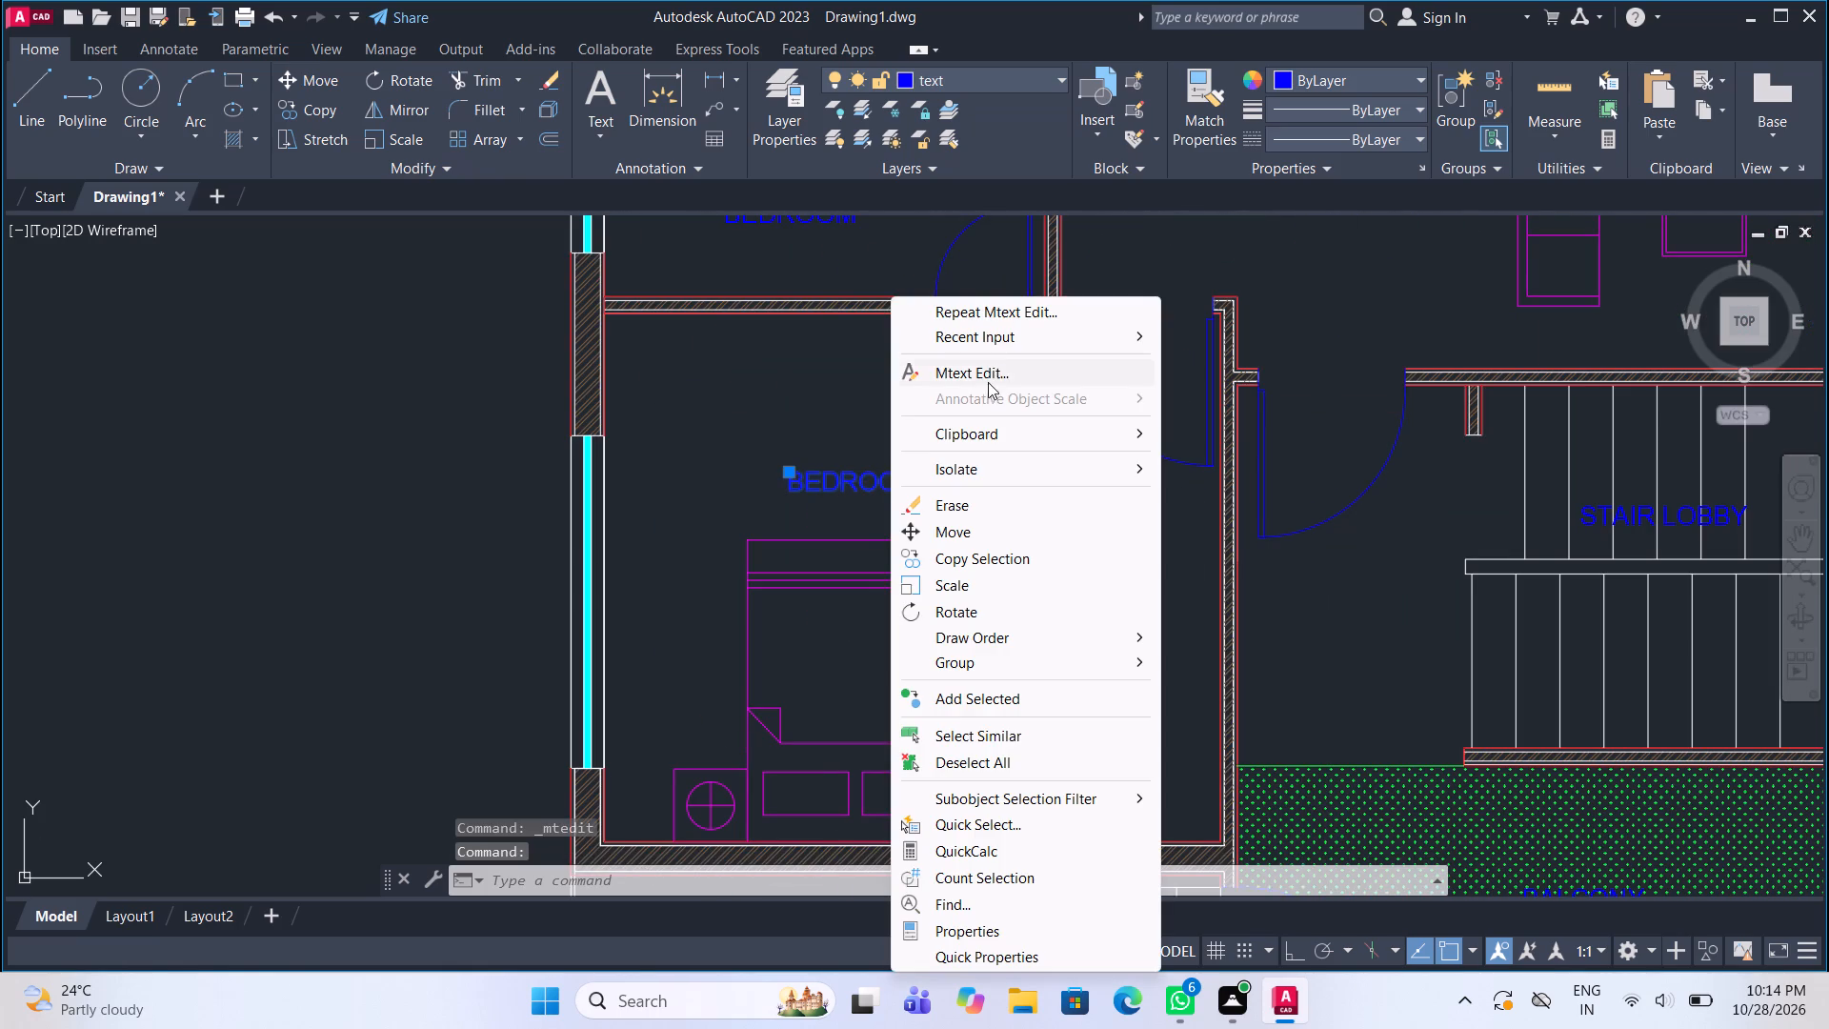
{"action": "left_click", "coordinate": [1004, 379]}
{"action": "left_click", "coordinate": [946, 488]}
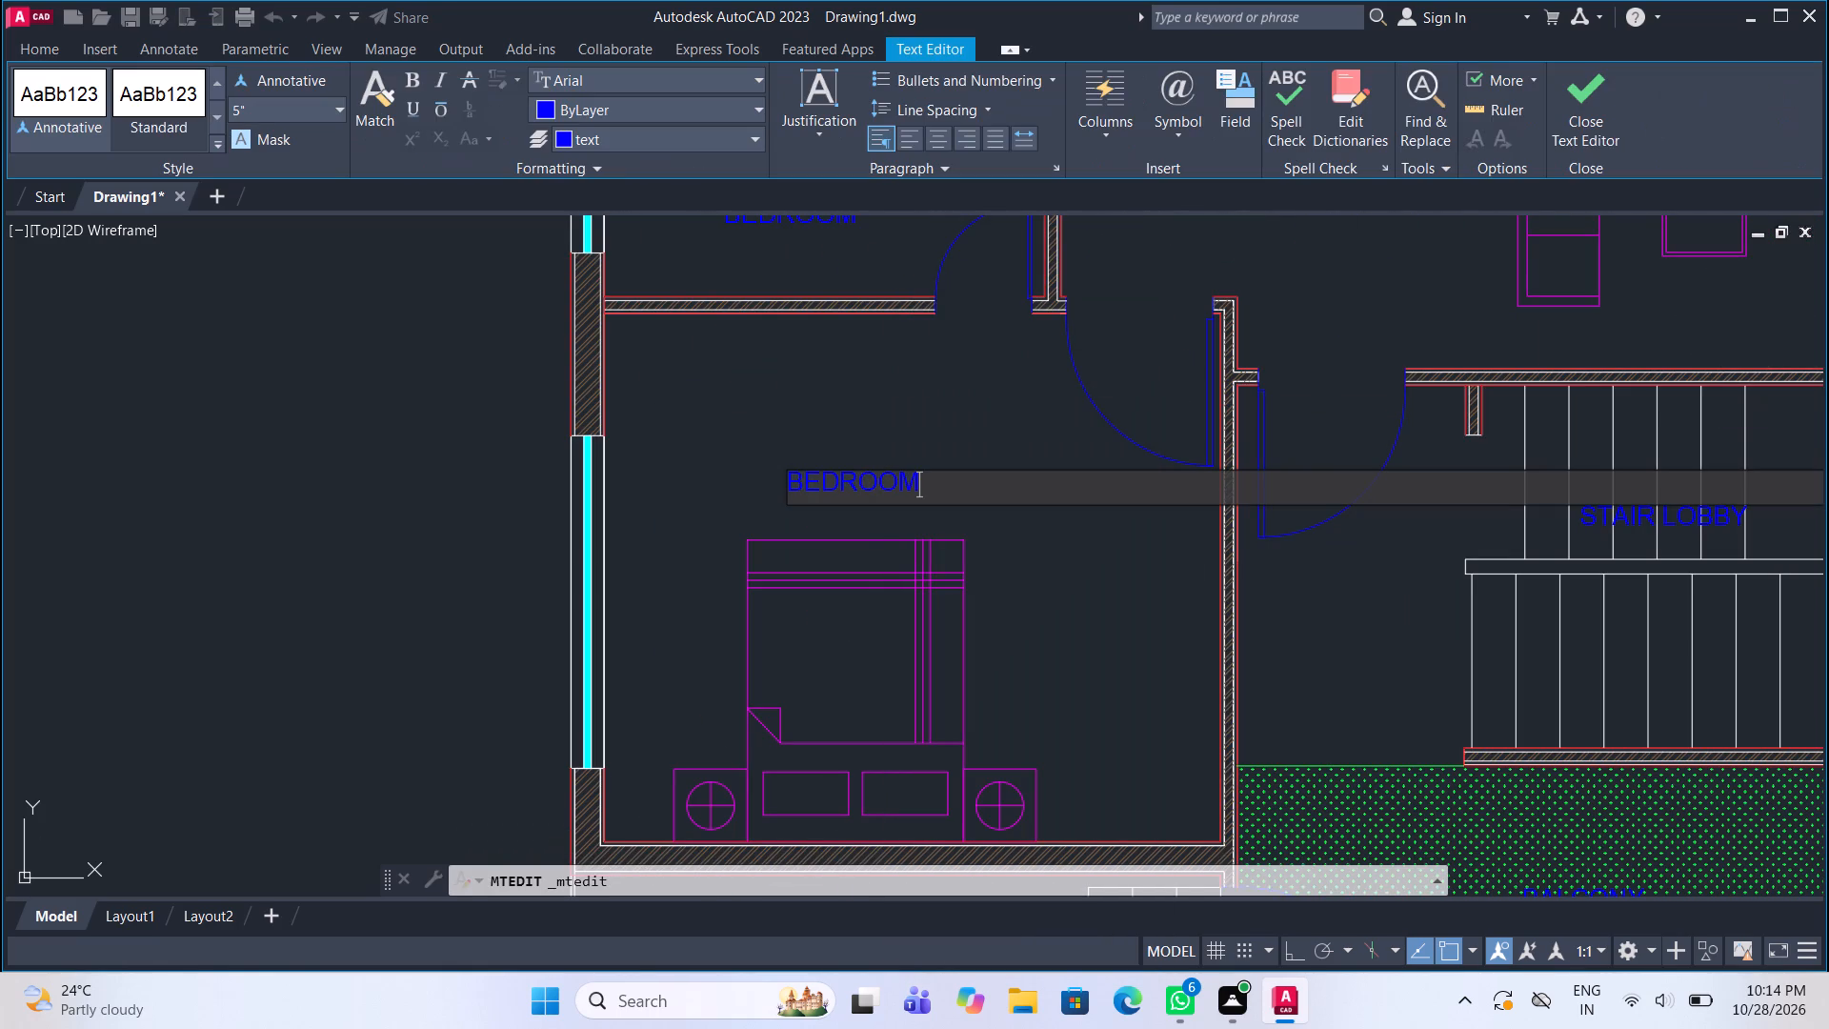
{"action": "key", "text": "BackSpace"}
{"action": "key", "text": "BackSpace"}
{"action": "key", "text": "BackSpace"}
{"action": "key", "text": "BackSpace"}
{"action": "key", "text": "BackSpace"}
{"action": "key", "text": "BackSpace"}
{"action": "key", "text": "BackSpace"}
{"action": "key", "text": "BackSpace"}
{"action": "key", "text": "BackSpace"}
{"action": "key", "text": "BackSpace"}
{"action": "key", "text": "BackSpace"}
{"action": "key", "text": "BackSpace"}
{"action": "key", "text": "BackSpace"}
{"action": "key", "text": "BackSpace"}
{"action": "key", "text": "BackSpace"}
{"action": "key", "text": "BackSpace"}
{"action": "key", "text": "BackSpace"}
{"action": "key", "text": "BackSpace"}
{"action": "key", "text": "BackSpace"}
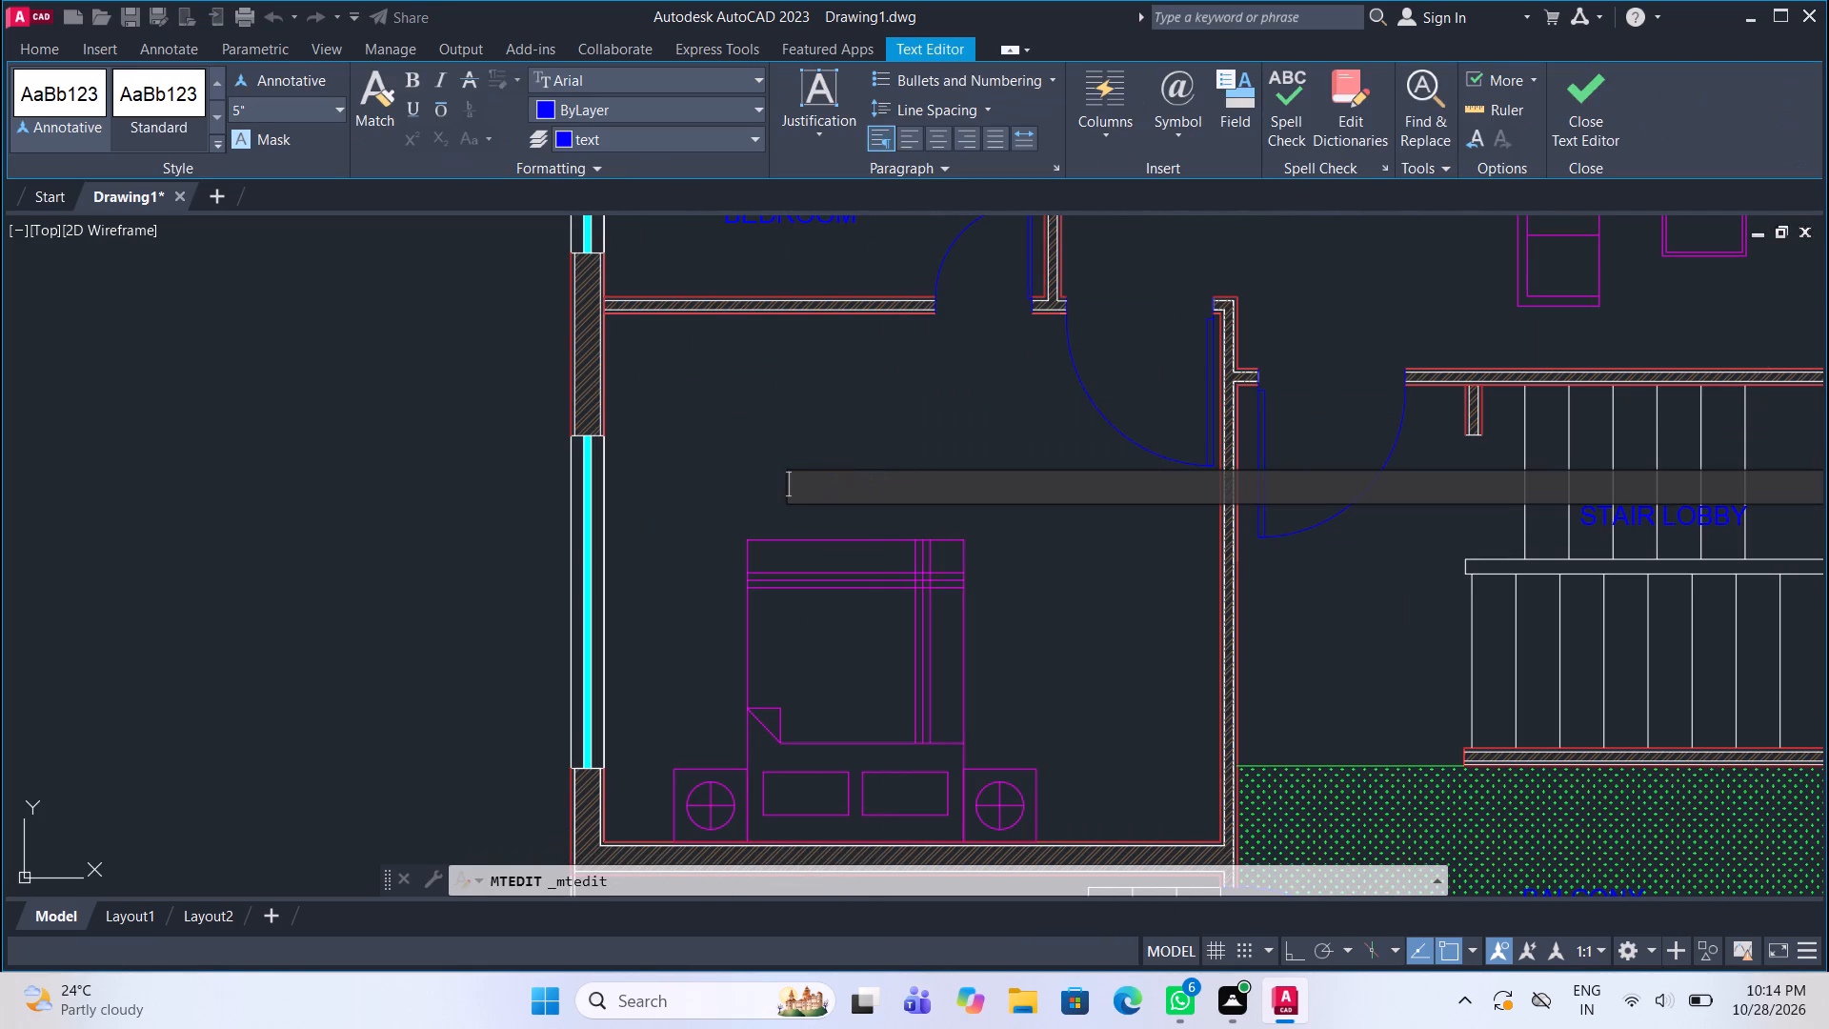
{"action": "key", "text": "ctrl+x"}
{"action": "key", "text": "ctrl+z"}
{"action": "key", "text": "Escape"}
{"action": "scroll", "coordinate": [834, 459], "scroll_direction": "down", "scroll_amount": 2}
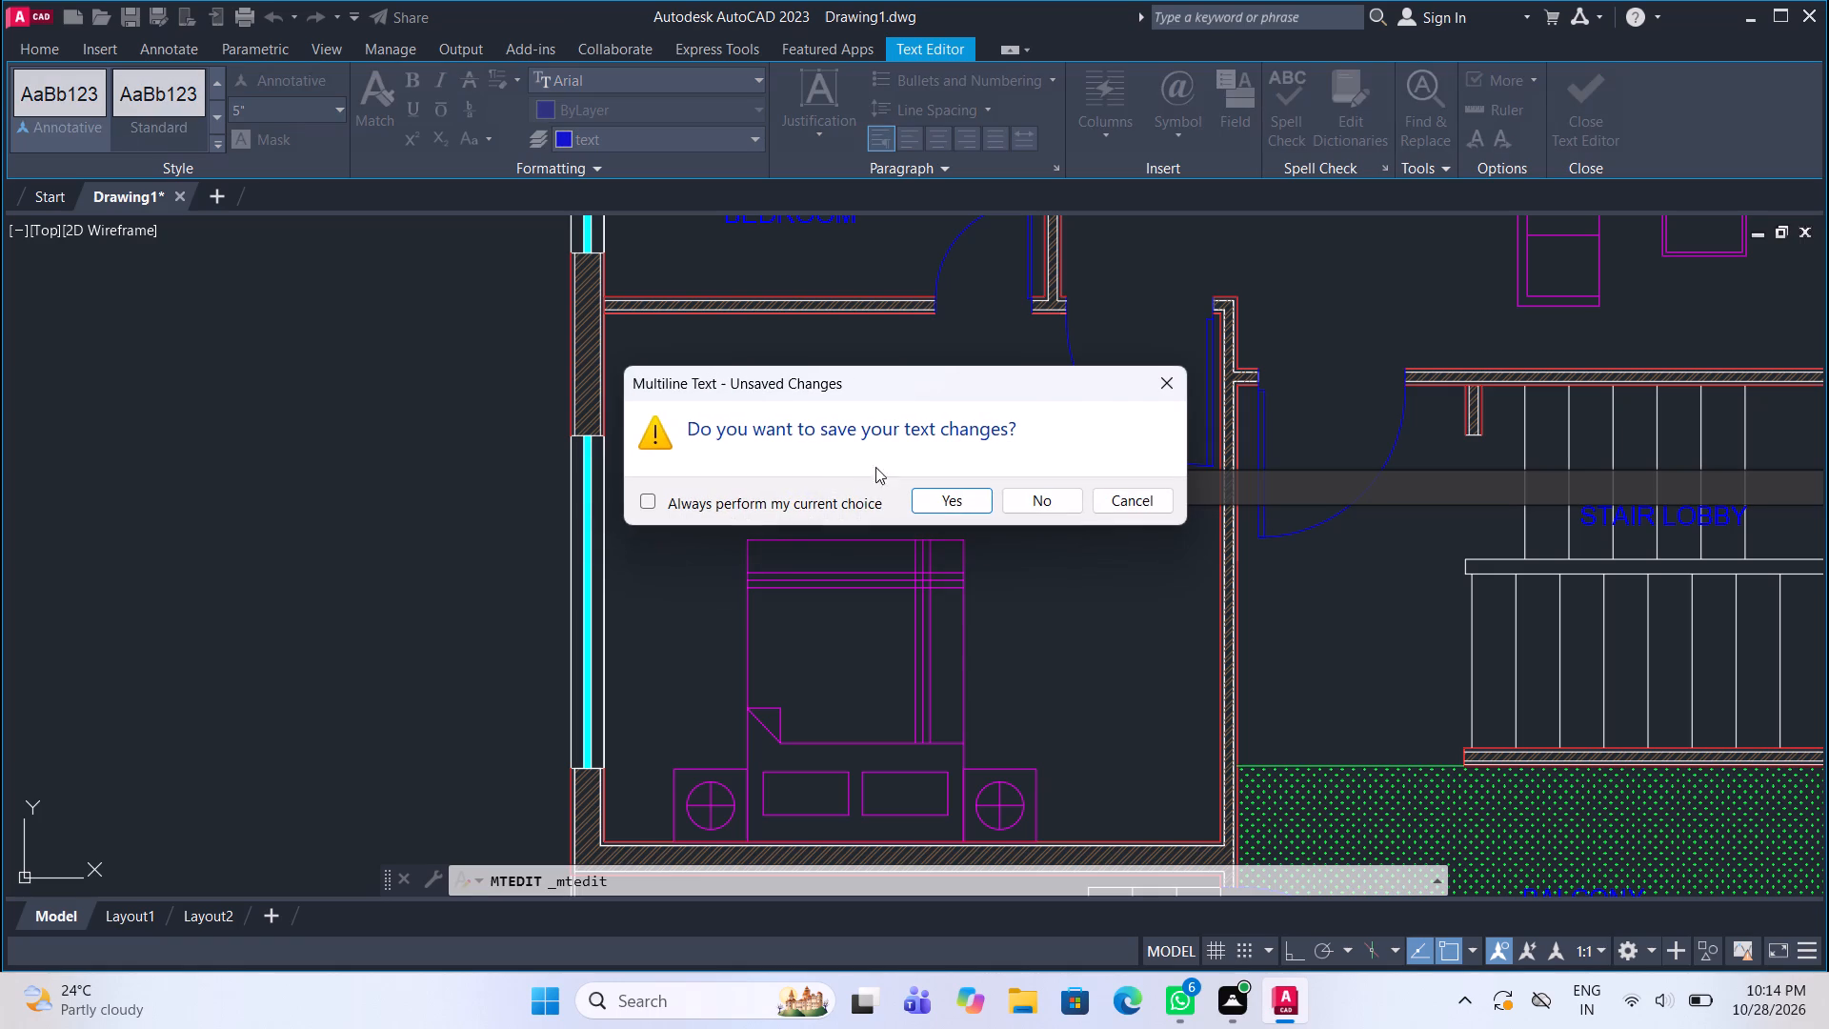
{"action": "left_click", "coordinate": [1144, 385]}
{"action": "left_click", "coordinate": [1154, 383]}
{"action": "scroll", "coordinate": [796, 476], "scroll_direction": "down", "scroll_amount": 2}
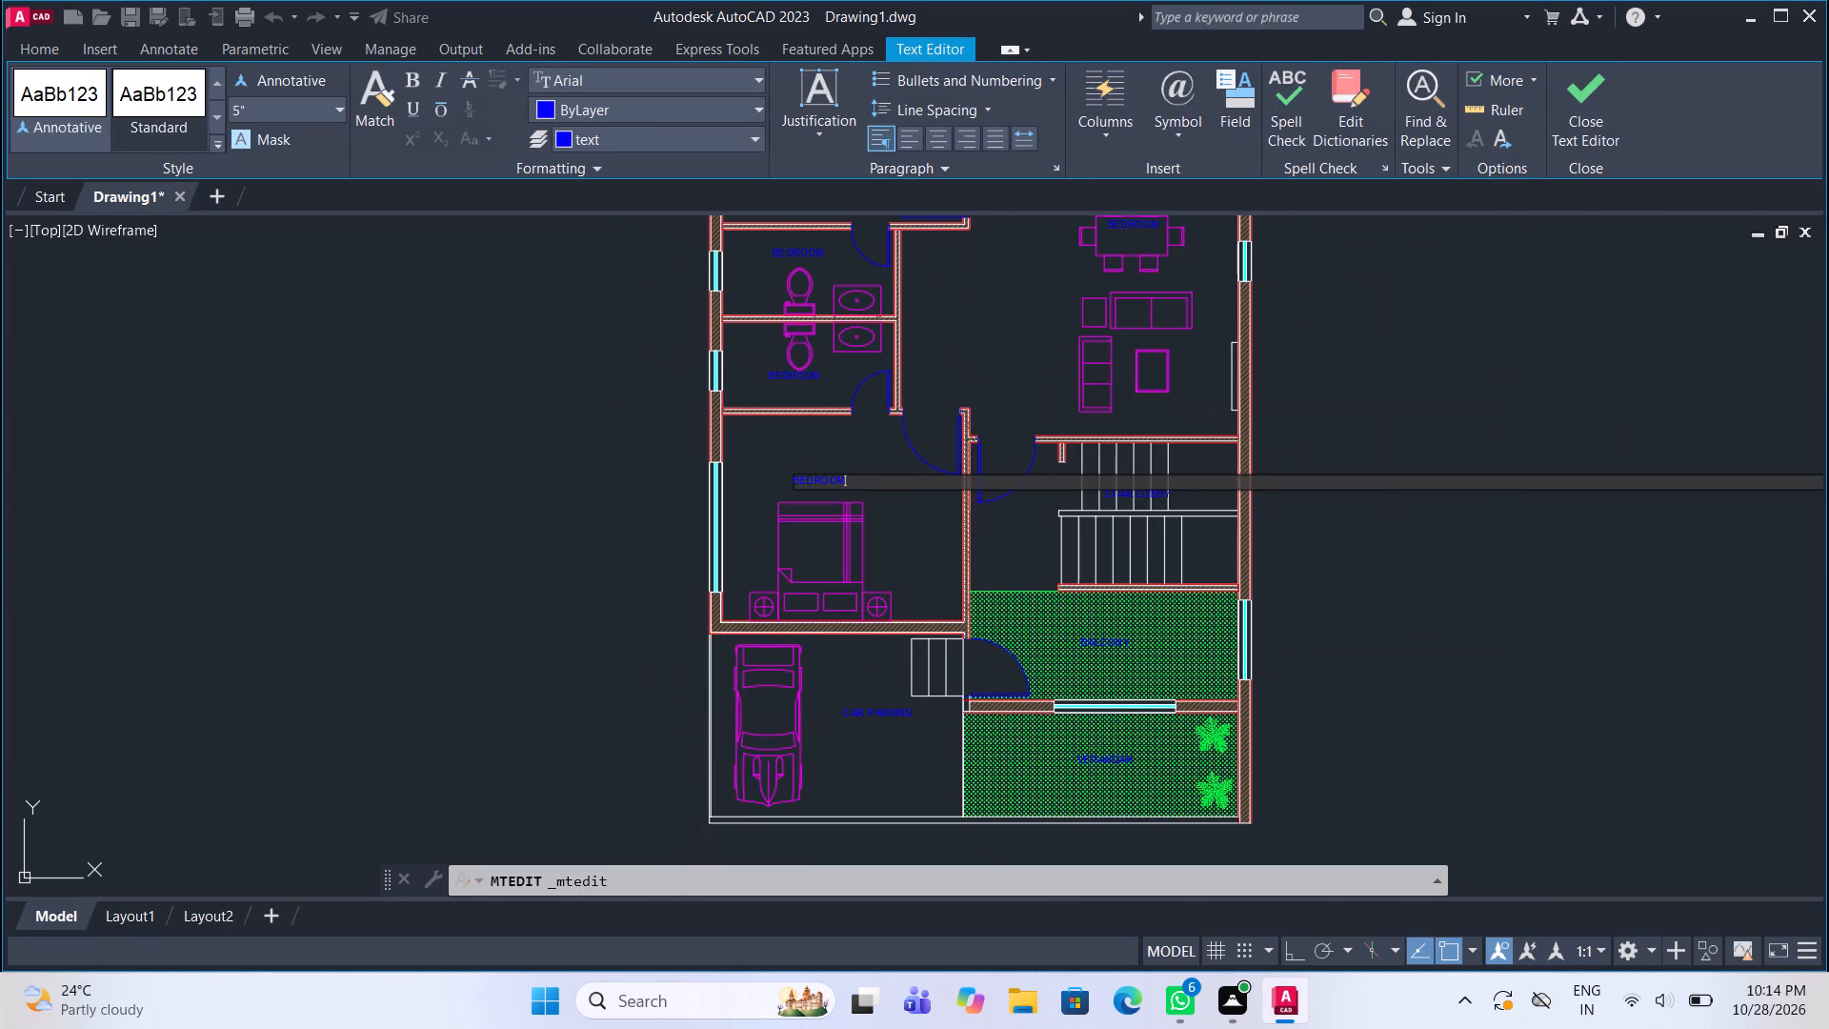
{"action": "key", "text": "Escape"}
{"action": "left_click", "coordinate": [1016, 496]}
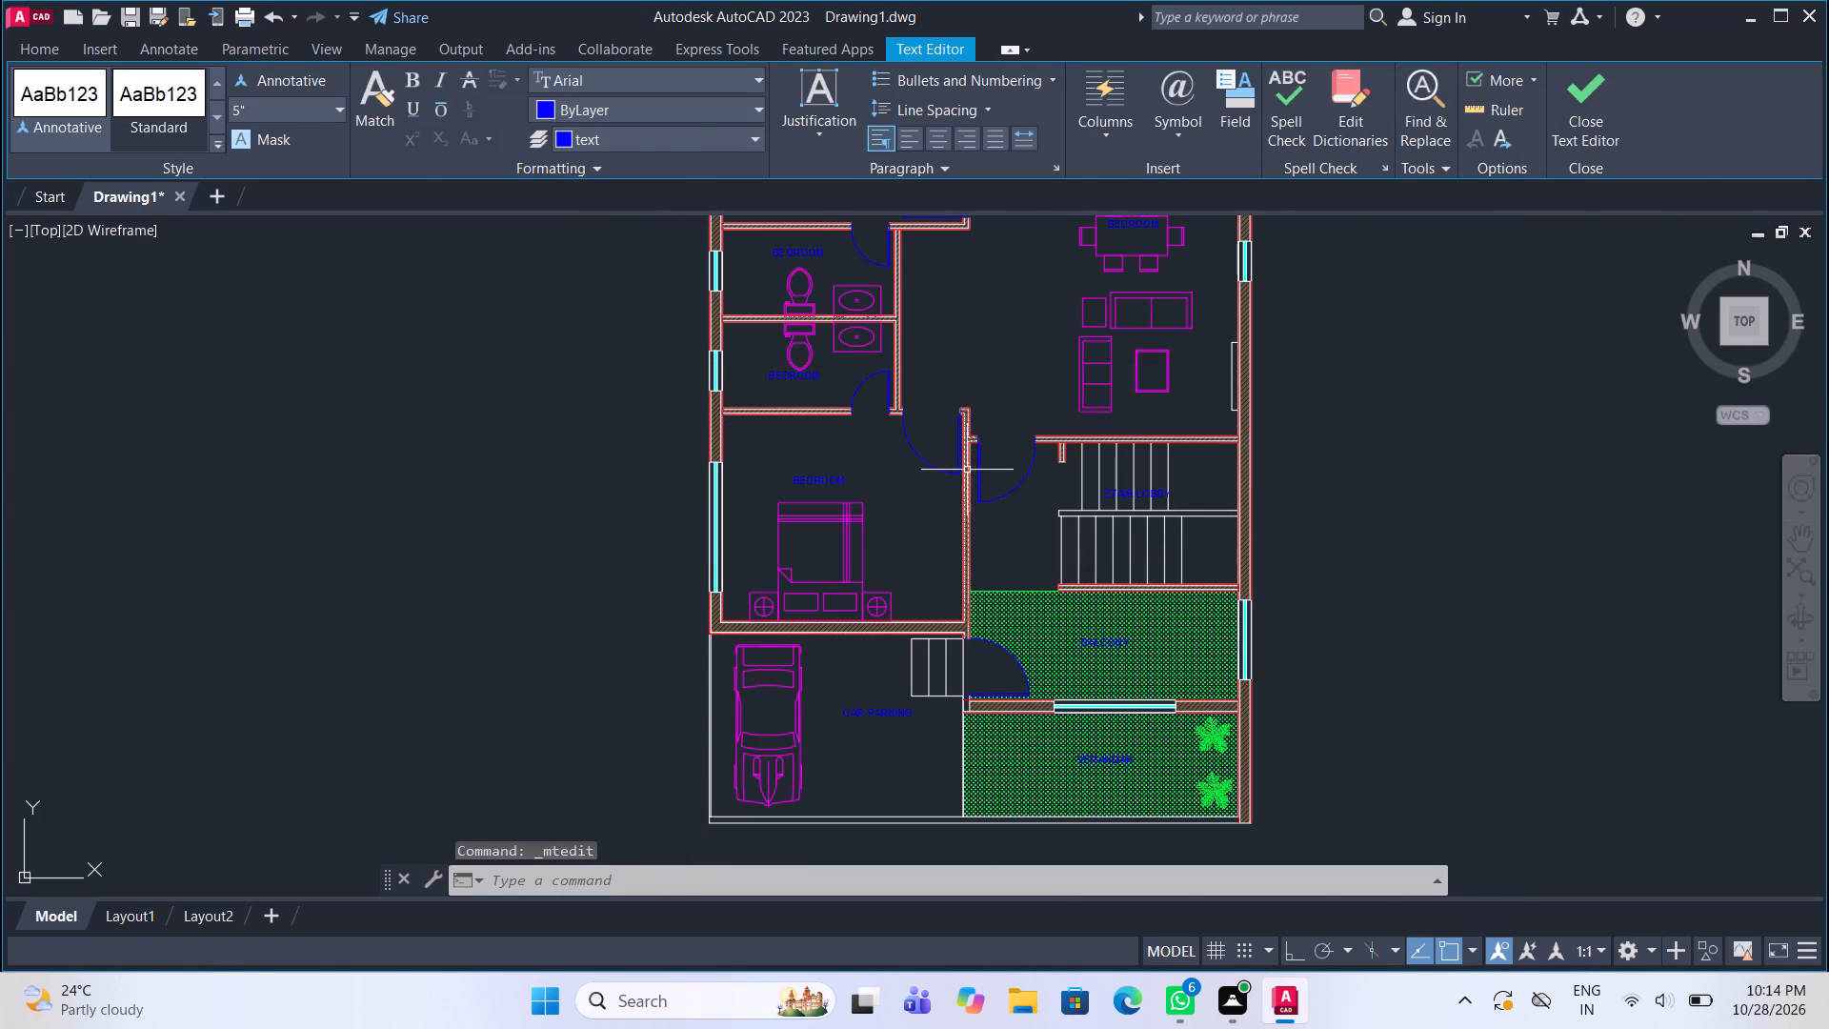
Replace the text of the BEDROOM label on the dining table with LIVING/DIDNING.
{"action": "scroll", "coordinate": [1144, 505], "scroll_direction": "up", "scroll_amount": 2}
{"action": "scroll", "coordinate": [1142, 509], "scroll_direction": "down", "scroll_amount": 3}
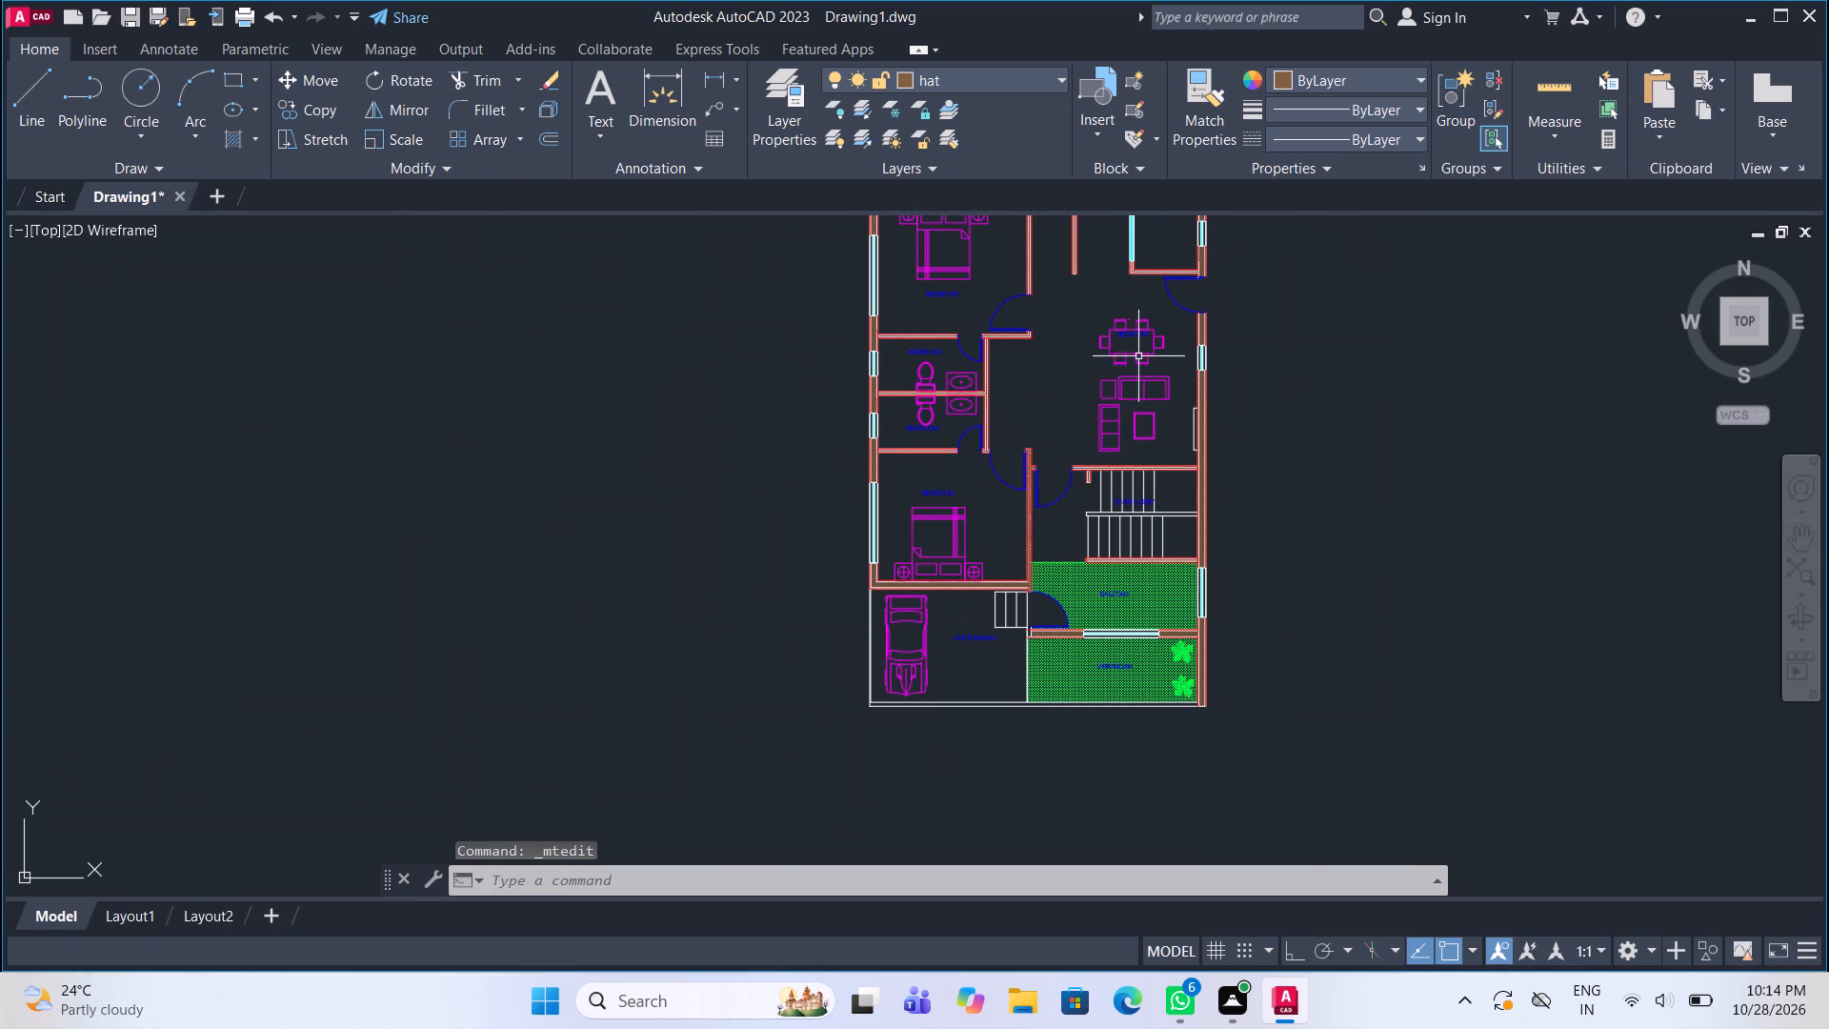
{"action": "scroll", "coordinate": [1134, 345], "scroll_direction": "up", "scroll_amount": 3}
{"action": "left_click", "coordinate": [1118, 316]}
{"action": "right_click", "coordinate": [1118, 316]}
{"action": "left_click", "coordinate": [1193, 379]}
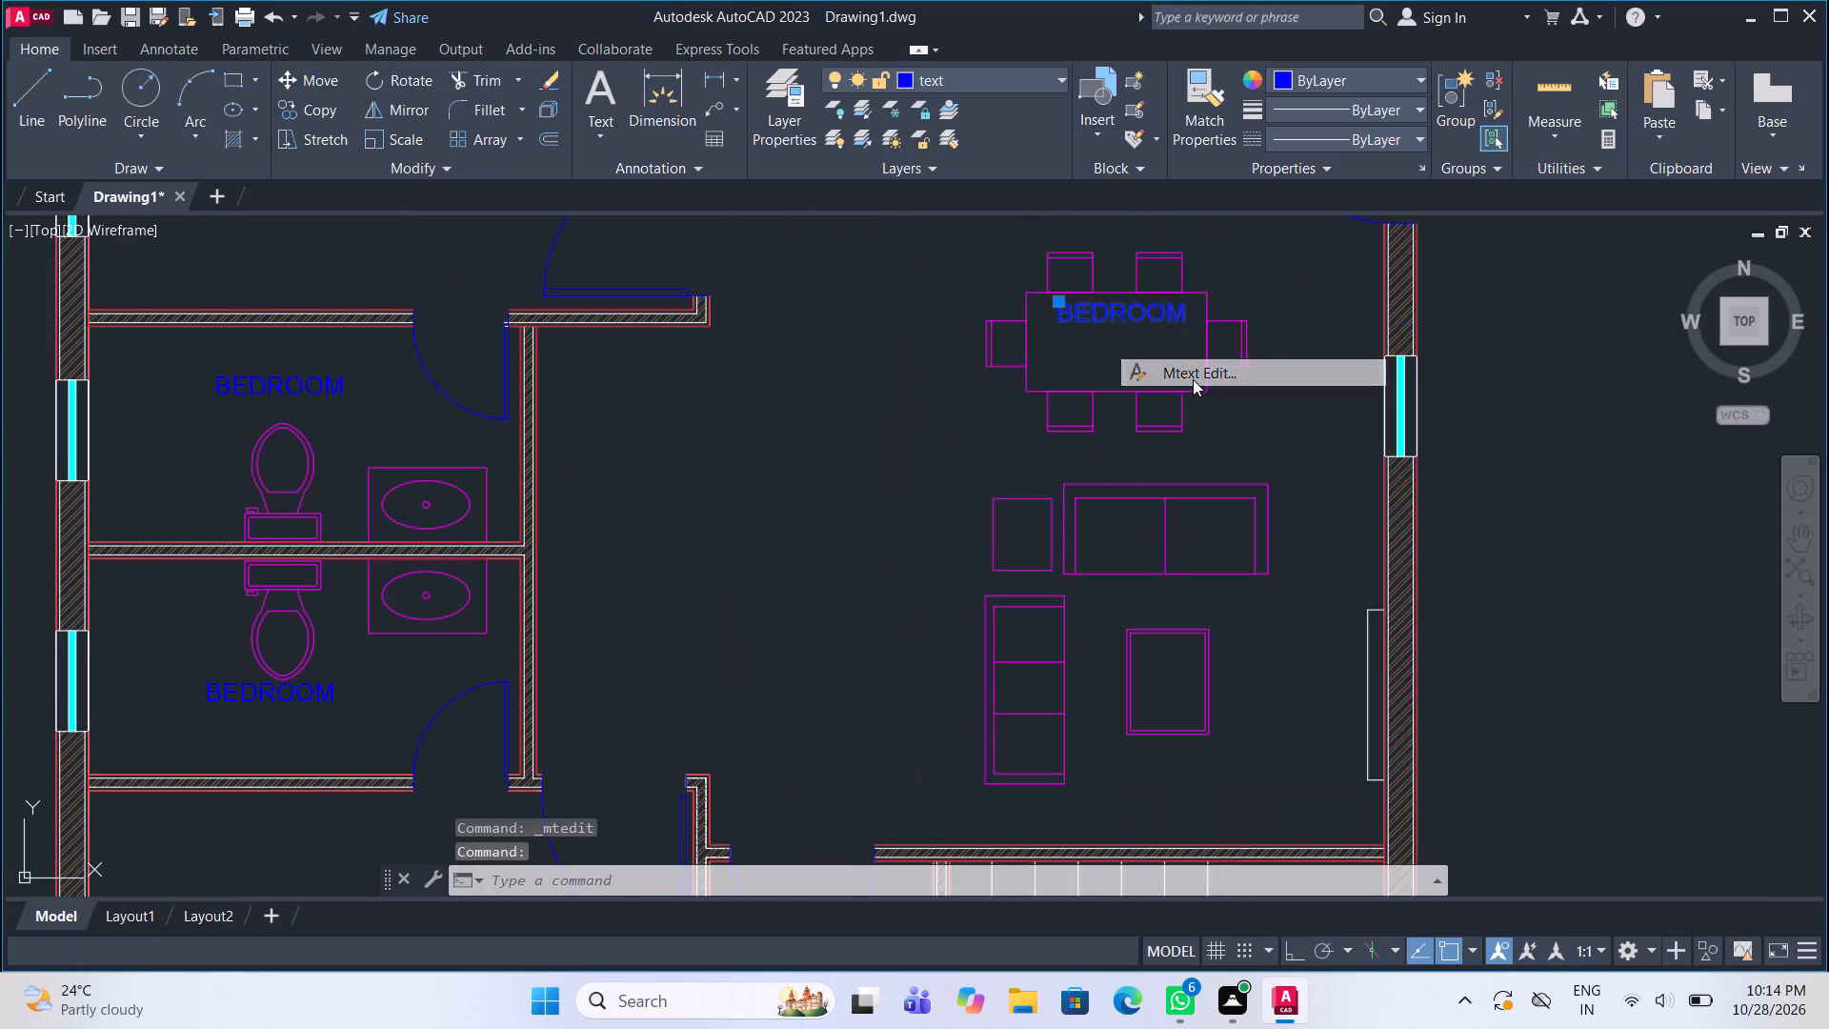
{"action": "left_click", "coordinate": [1196, 314]}
{"action": "key", "text": "BackSpace"}
{"action": "key", "text": "BackSpace"}
{"action": "key", "text": "BackSpace"}
{"action": "key", "text": "BackSpace"}
{"action": "key", "text": "BackSpace"}
{"action": "key", "text": "BackSpace"}
{"action": "key", "text": "BackSpace"}
{"action": "key", "text": "BackSpace"}
{"action": "key", "text": "BackSpace"}
{"action": "key", "text": "BackSpace"}
{"action": "key", "text": "BackSpace"}
{"action": "key", "text": "BackSpace"}
{"action": "key", "text": "BackSpace"}
{"action": "key", "text": "BackSpace"}
{"action": "key", "text": "BackSpace"}
{"action": "key", "text": "BackSpace"}
{"action": "key", "text": "BackSpace"}
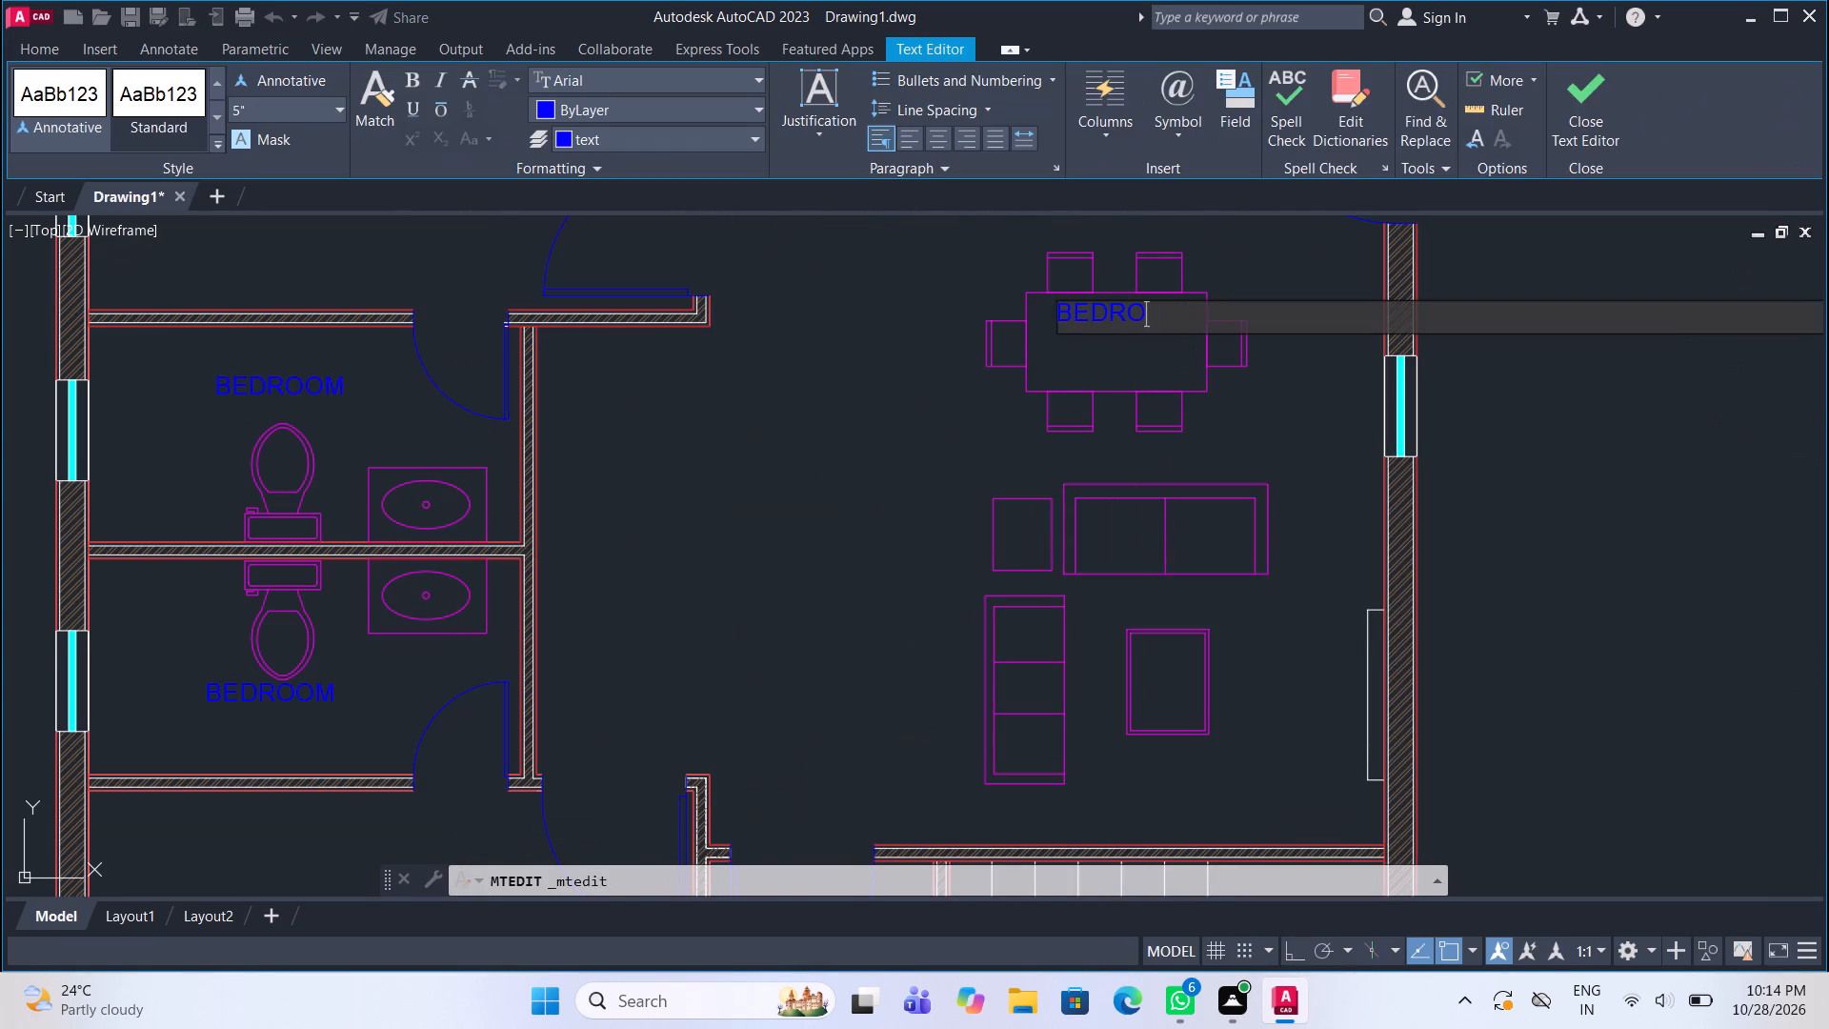
{"action": "type", "text": "LIVING/"}
{"action": "type", "text": "DIDNING"}
{"action": "left_click", "coordinate": [1583, 103]}
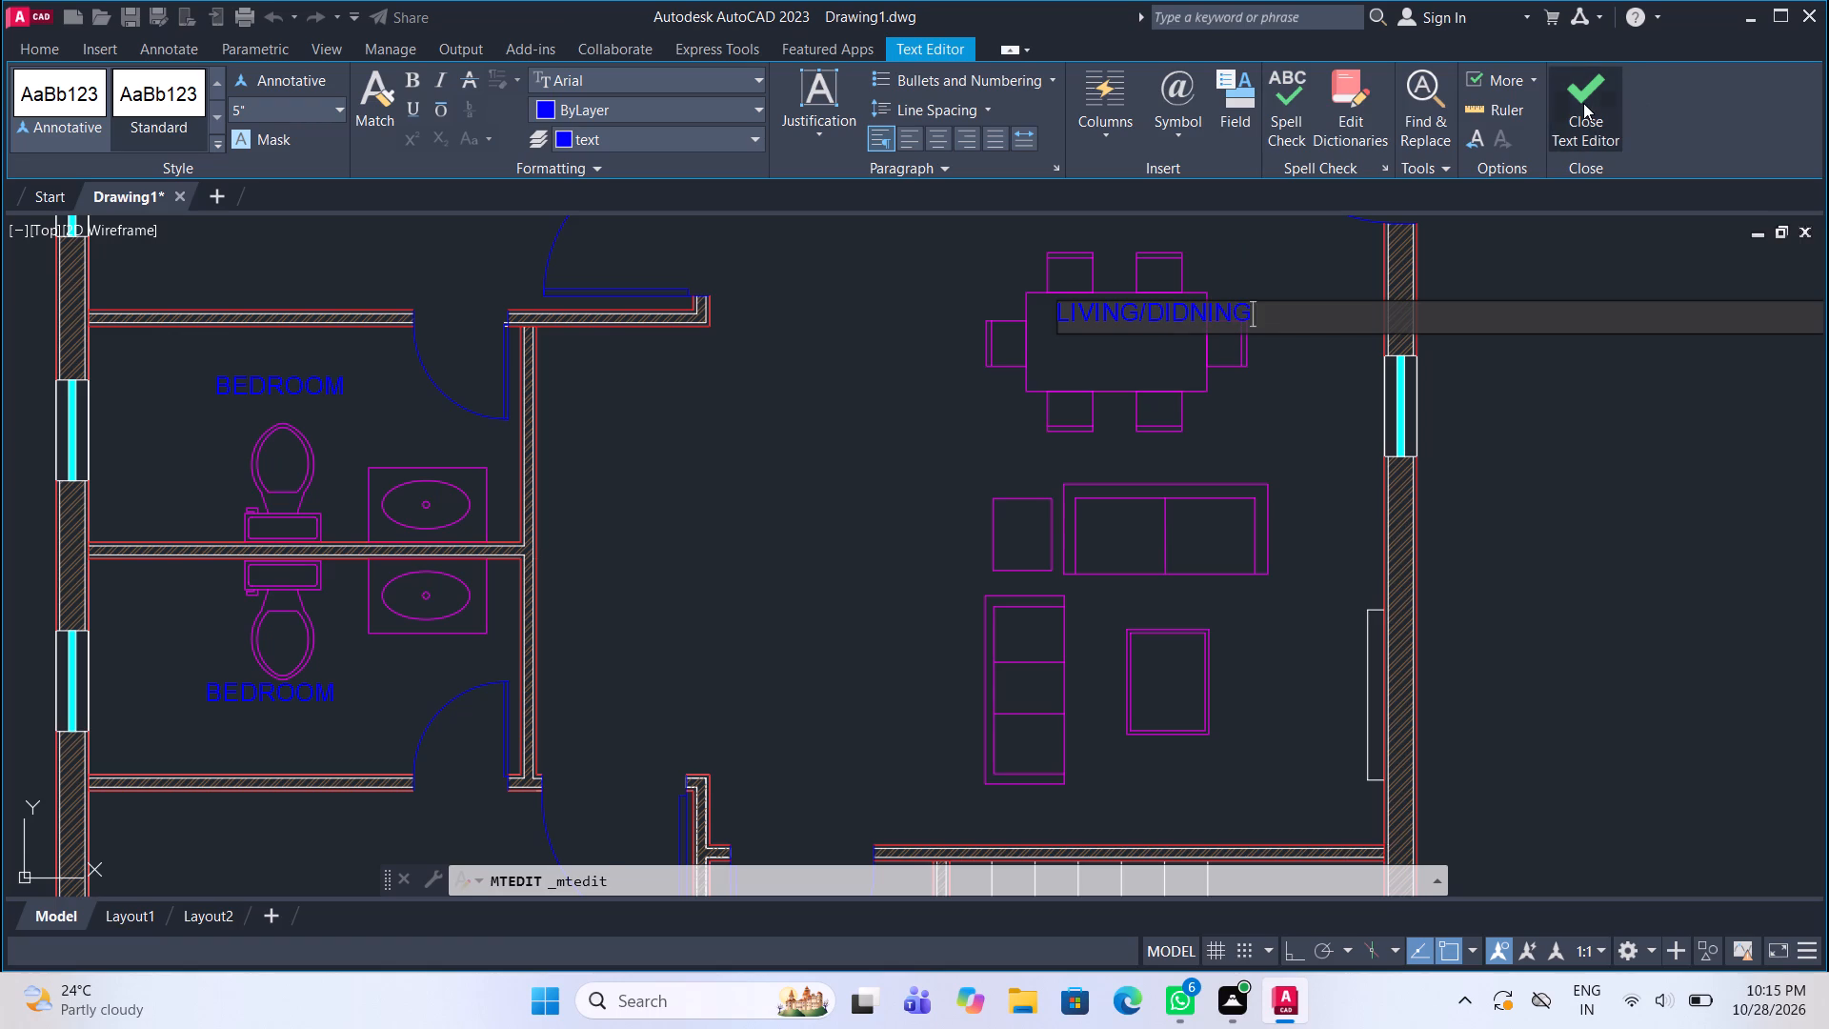
Move the LIVING/DIDNING label off the dining table to the open floor southwest of it, beside the sofas.
{"action": "middle_click_drag", "start_coordinate": [1212, 355], "coordinate": [1017, 389]}
{"action": "left_click", "coordinate": [940, 355]}
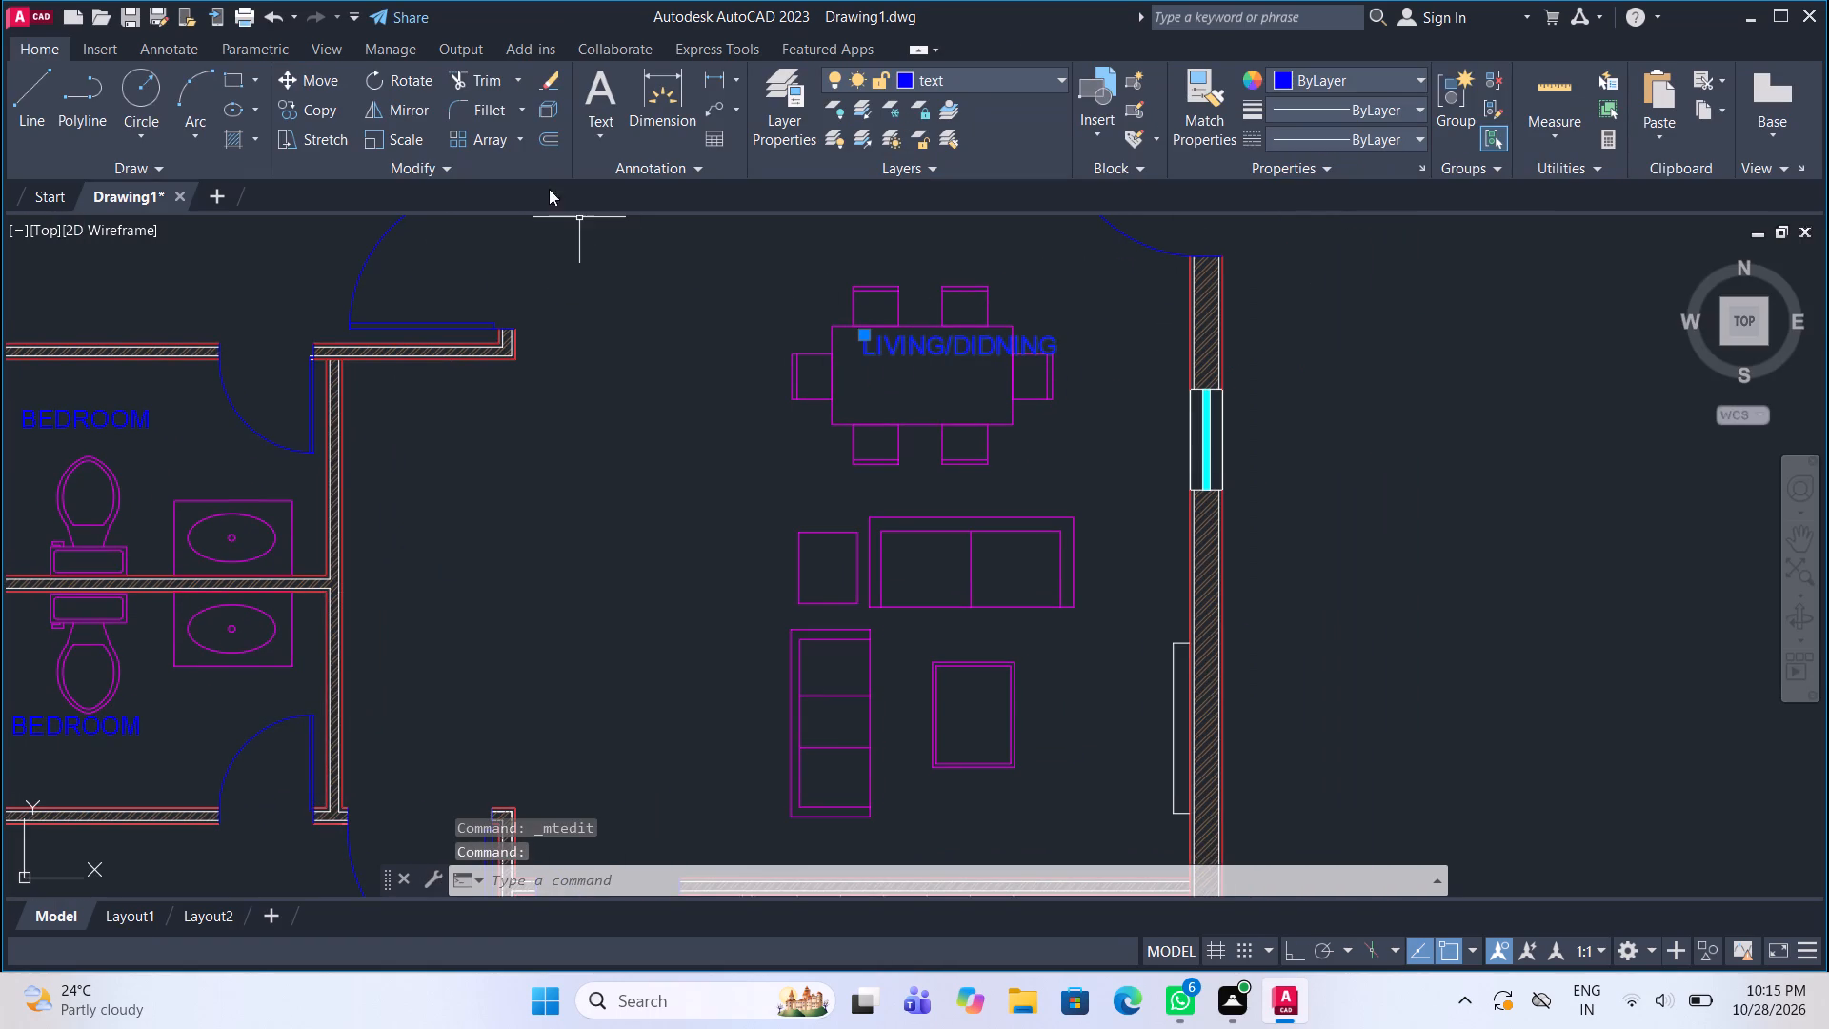
{"action": "left_click", "coordinate": [302, 75]}
{"action": "left_click", "coordinate": [856, 374]}
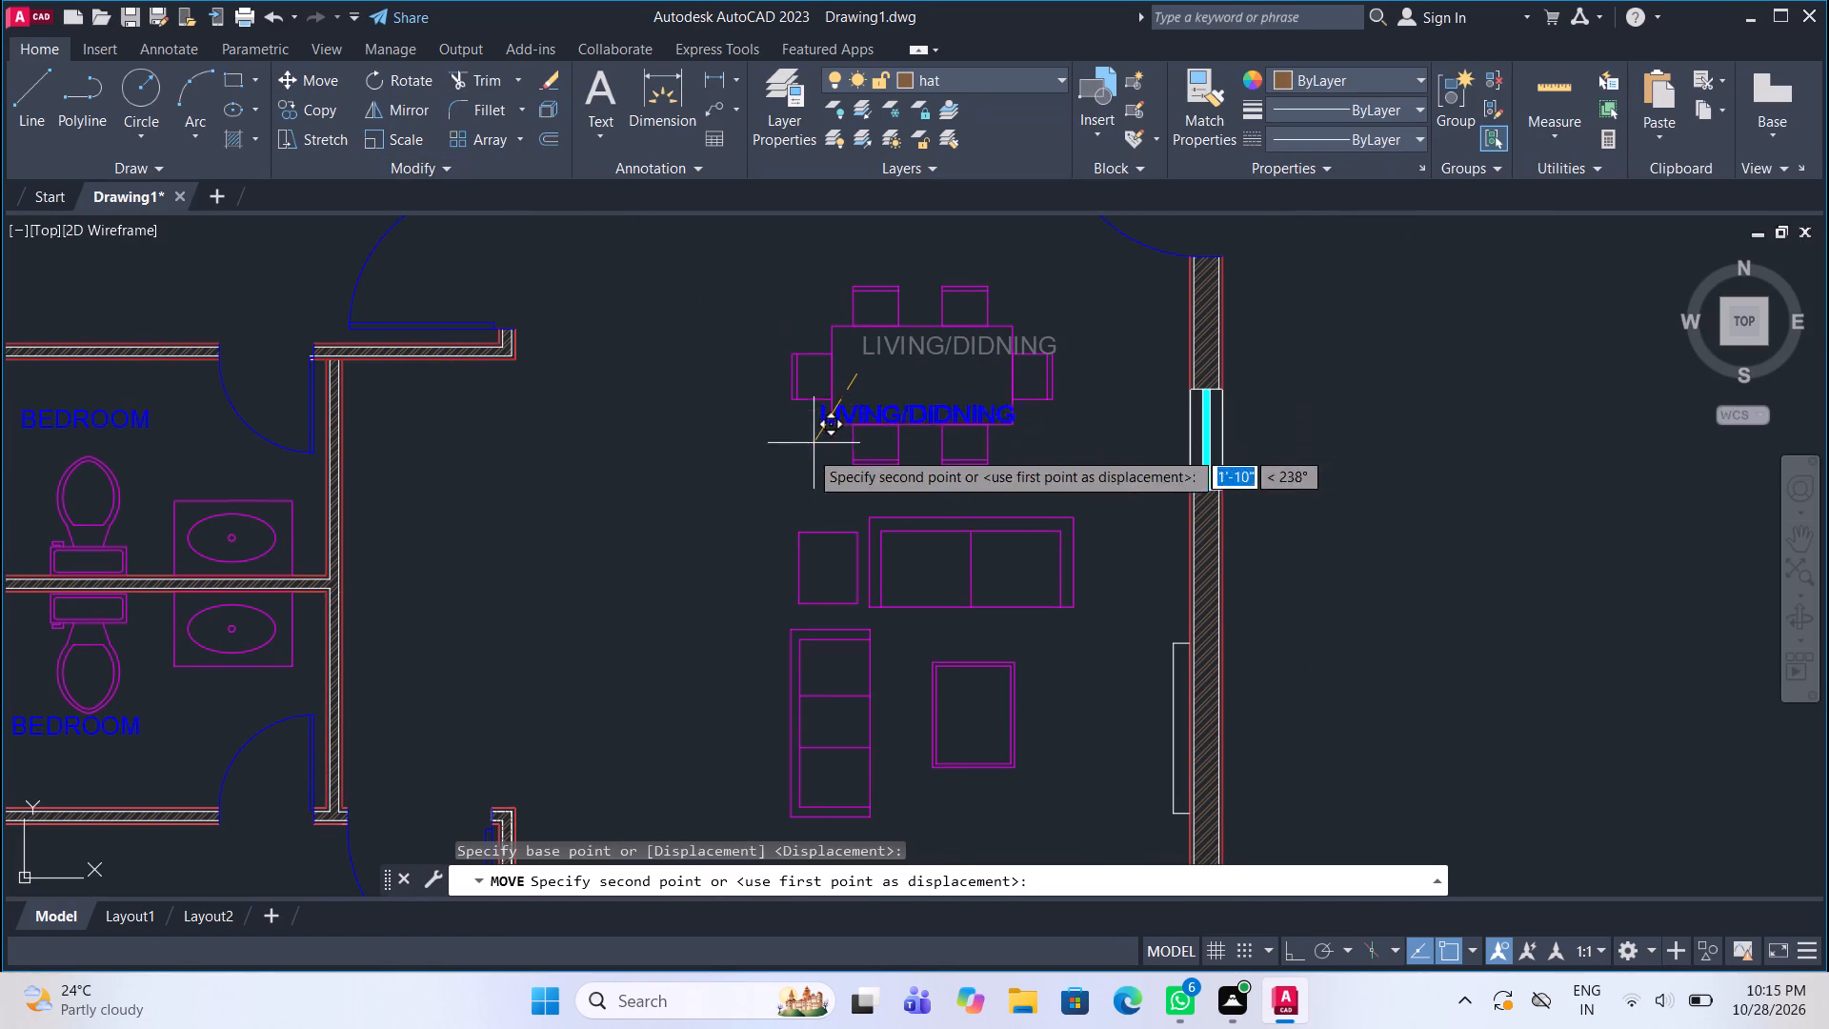
{"action": "left_click", "coordinate": [617, 526]}
Replace the text of the BEDROOM label in the northern of the two adjoining bathrooms with TOILET.
{"action": "scroll", "coordinate": [700, 550], "scroll_direction": "down", "scroll_amount": 4}
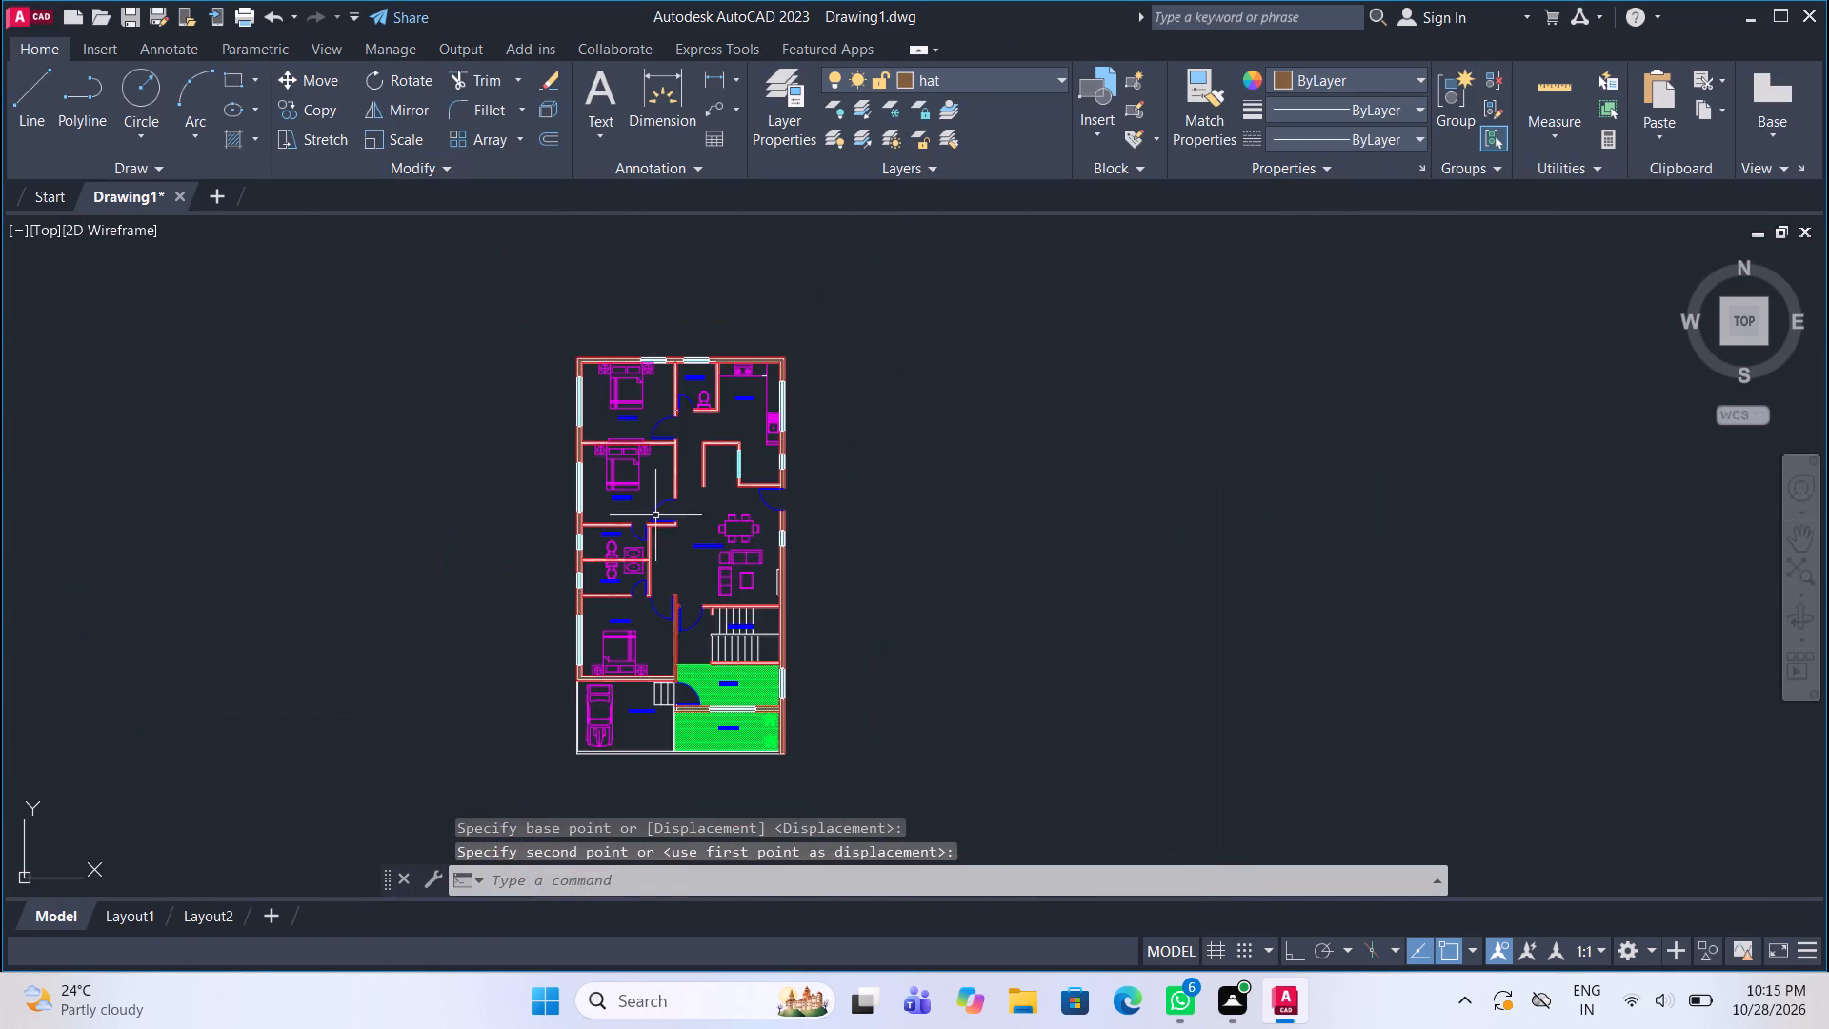
{"action": "scroll", "coordinate": [628, 546], "scroll_direction": "up", "scroll_amount": 4}
{"action": "left_click", "coordinate": [489, 484]}
{"action": "right_click", "coordinate": [489, 484]}
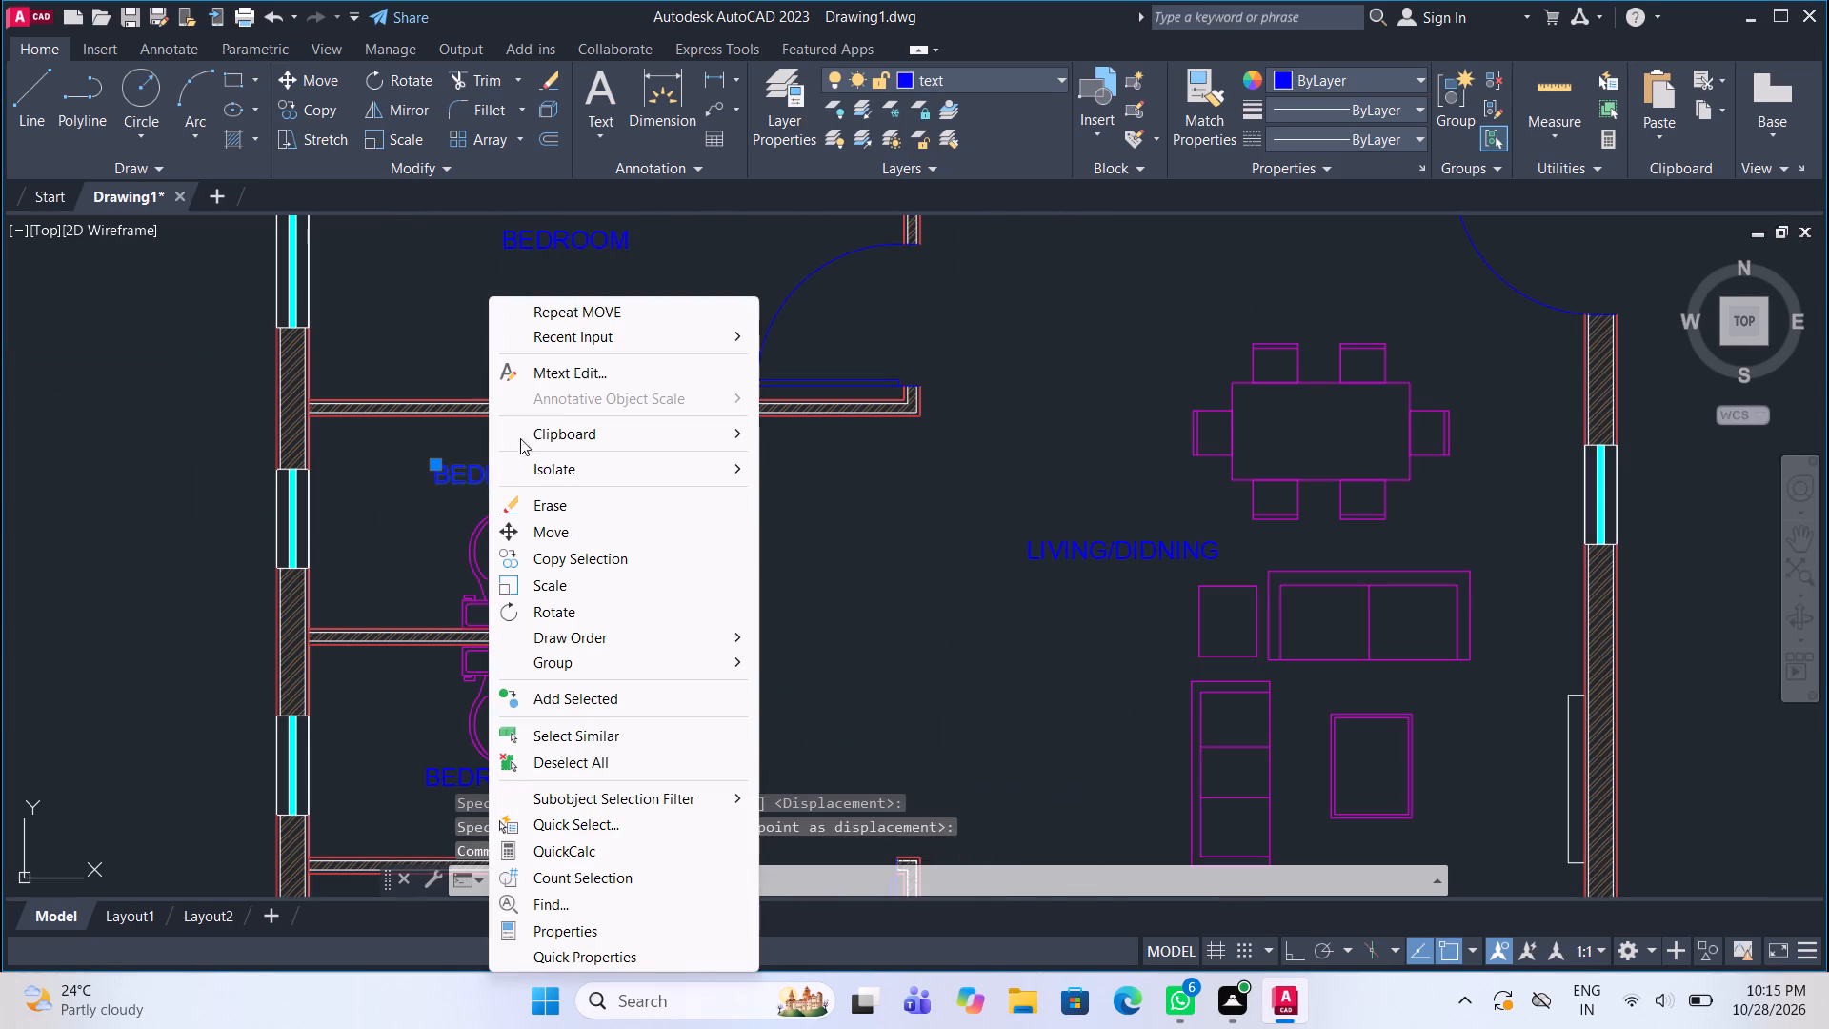
{"action": "left_click", "coordinate": [578, 370]}
{"action": "left_click", "coordinate": [569, 486]}
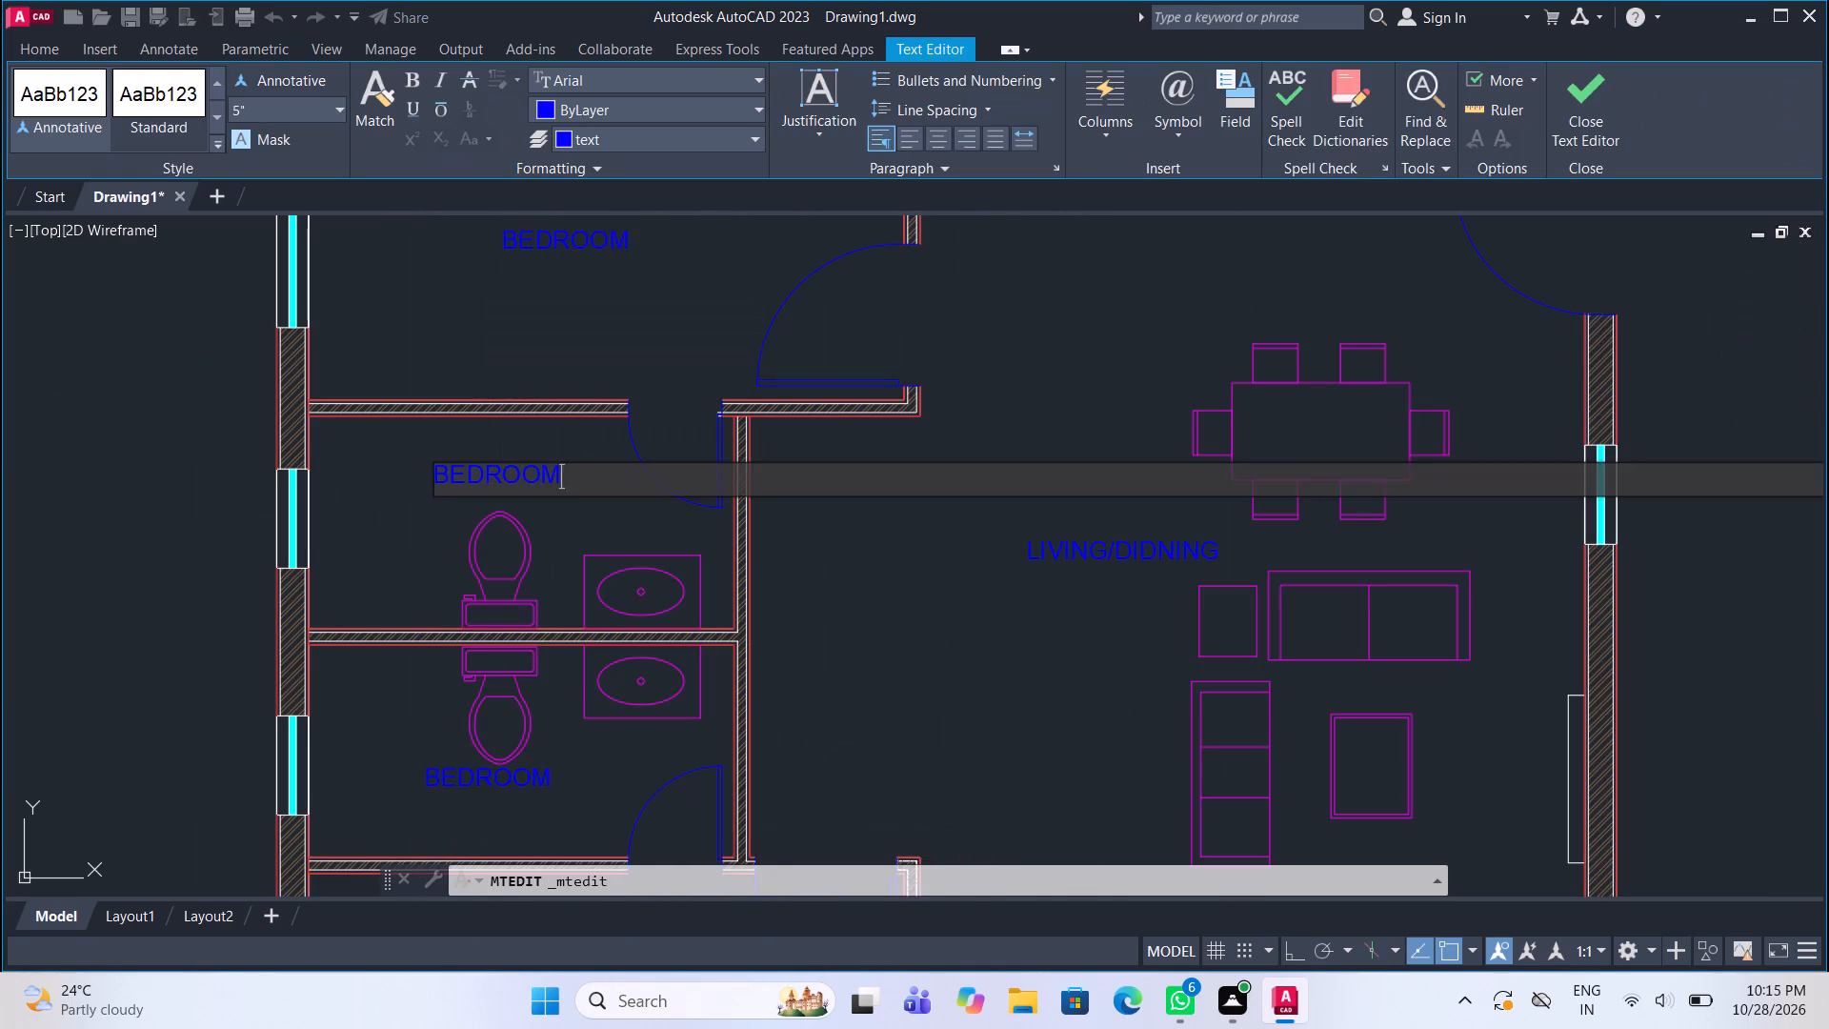
{"action": "key", "text": "BackSpace"}
{"action": "key", "text": "BackSpace"}
{"action": "key", "text": "BackSpace"}
{"action": "key", "text": "BackSpace"}
{"action": "key", "text": "BackSpace"}
{"action": "key", "text": "BackSpace"}
{"action": "key", "text": "BackSpace"}
{"action": "key", "text": "BackSpace"}
{"action": "key", "text": "BackSpace"}
{"action": "key", "text": "BackSpace"}
{"action": "key", "text": "BackSpace"}
{"action": "key", "text": "BackSpace"}
{"action": "key", "text": "BackSpace"}
{"action": "key", "text": "BackSpace"}
{"action": "key", "text": "BackSpace"}
{"action": "key", "text": "BackSpace"}
{"action": "key", "text": "BackSpace"}
{"action": "key", "text": "BackSpace"}
{"action": "type", "text": "TOILET"}
{"action": "left_click", "coordinate": [1583, 86]}
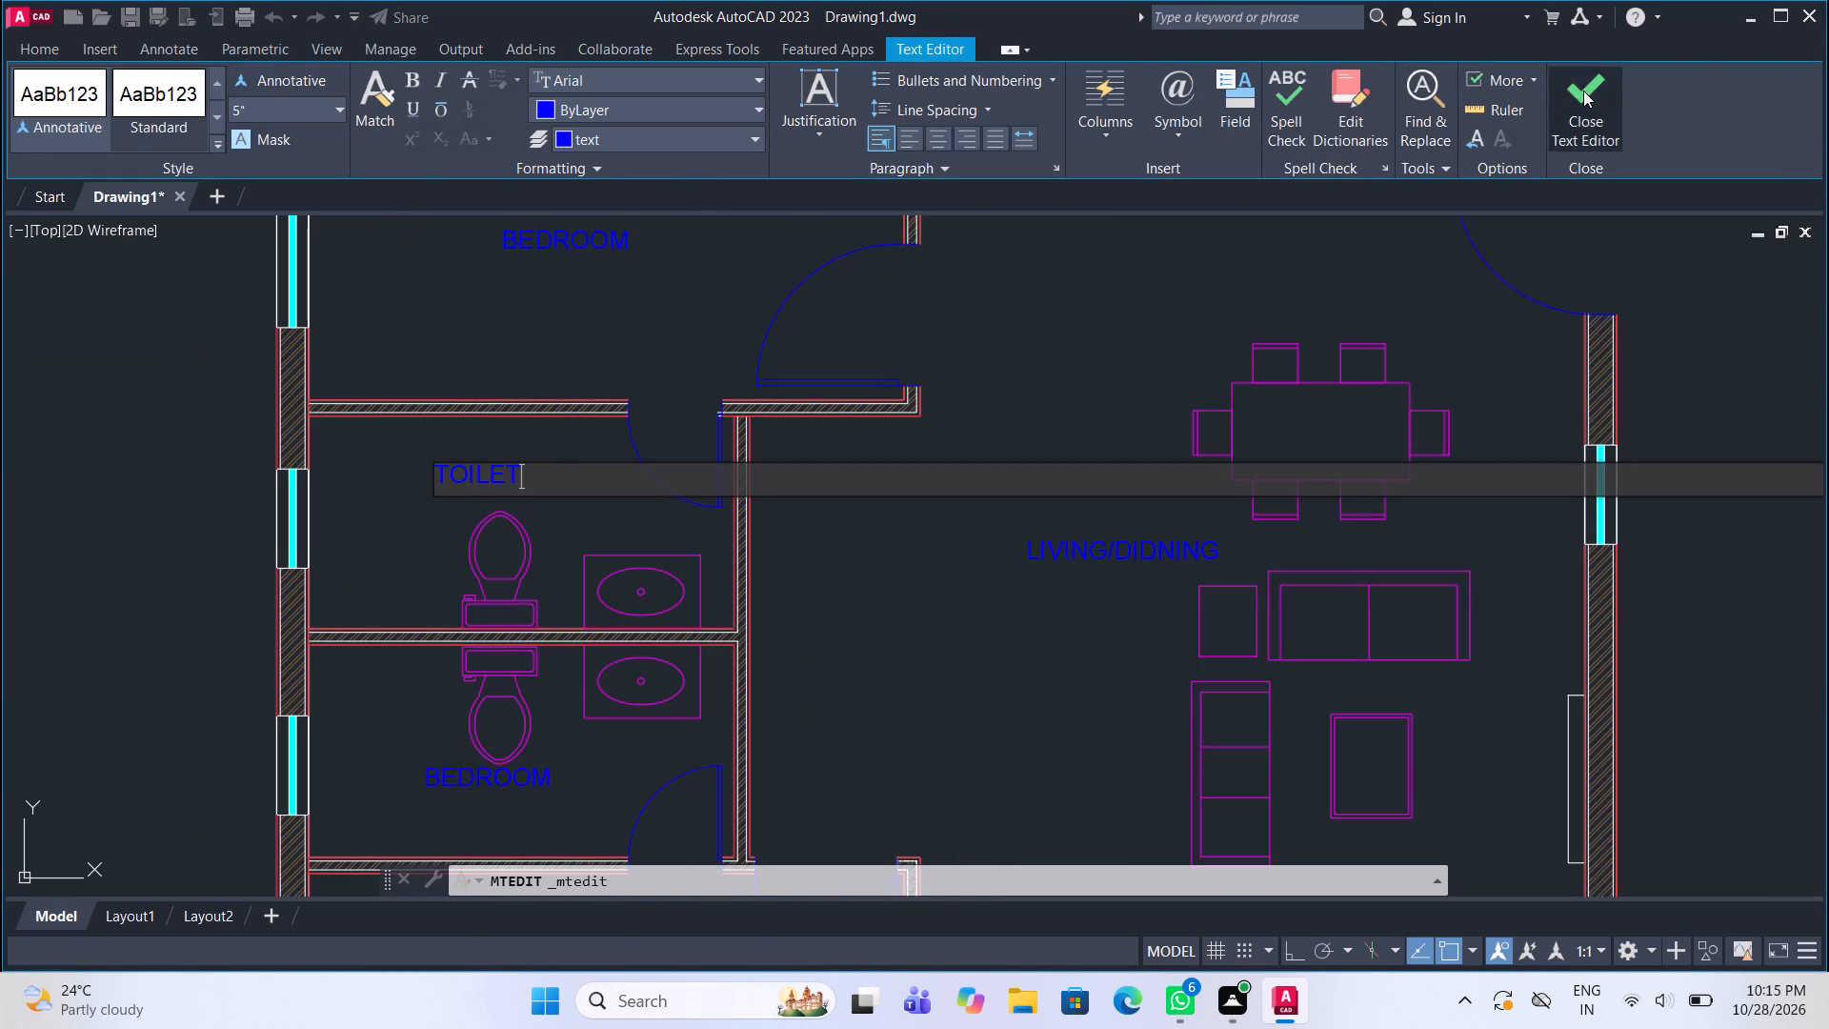
Replace the BEDROOM label in the southern of the two adjoining bathrooms with a copy of the TOILET label.
{"action": "middle_click_drag", "start_coordinate": [722, 592], "coordinate": [722, 504]}
{"action": "left_click", "coordinate": [505, 685]}
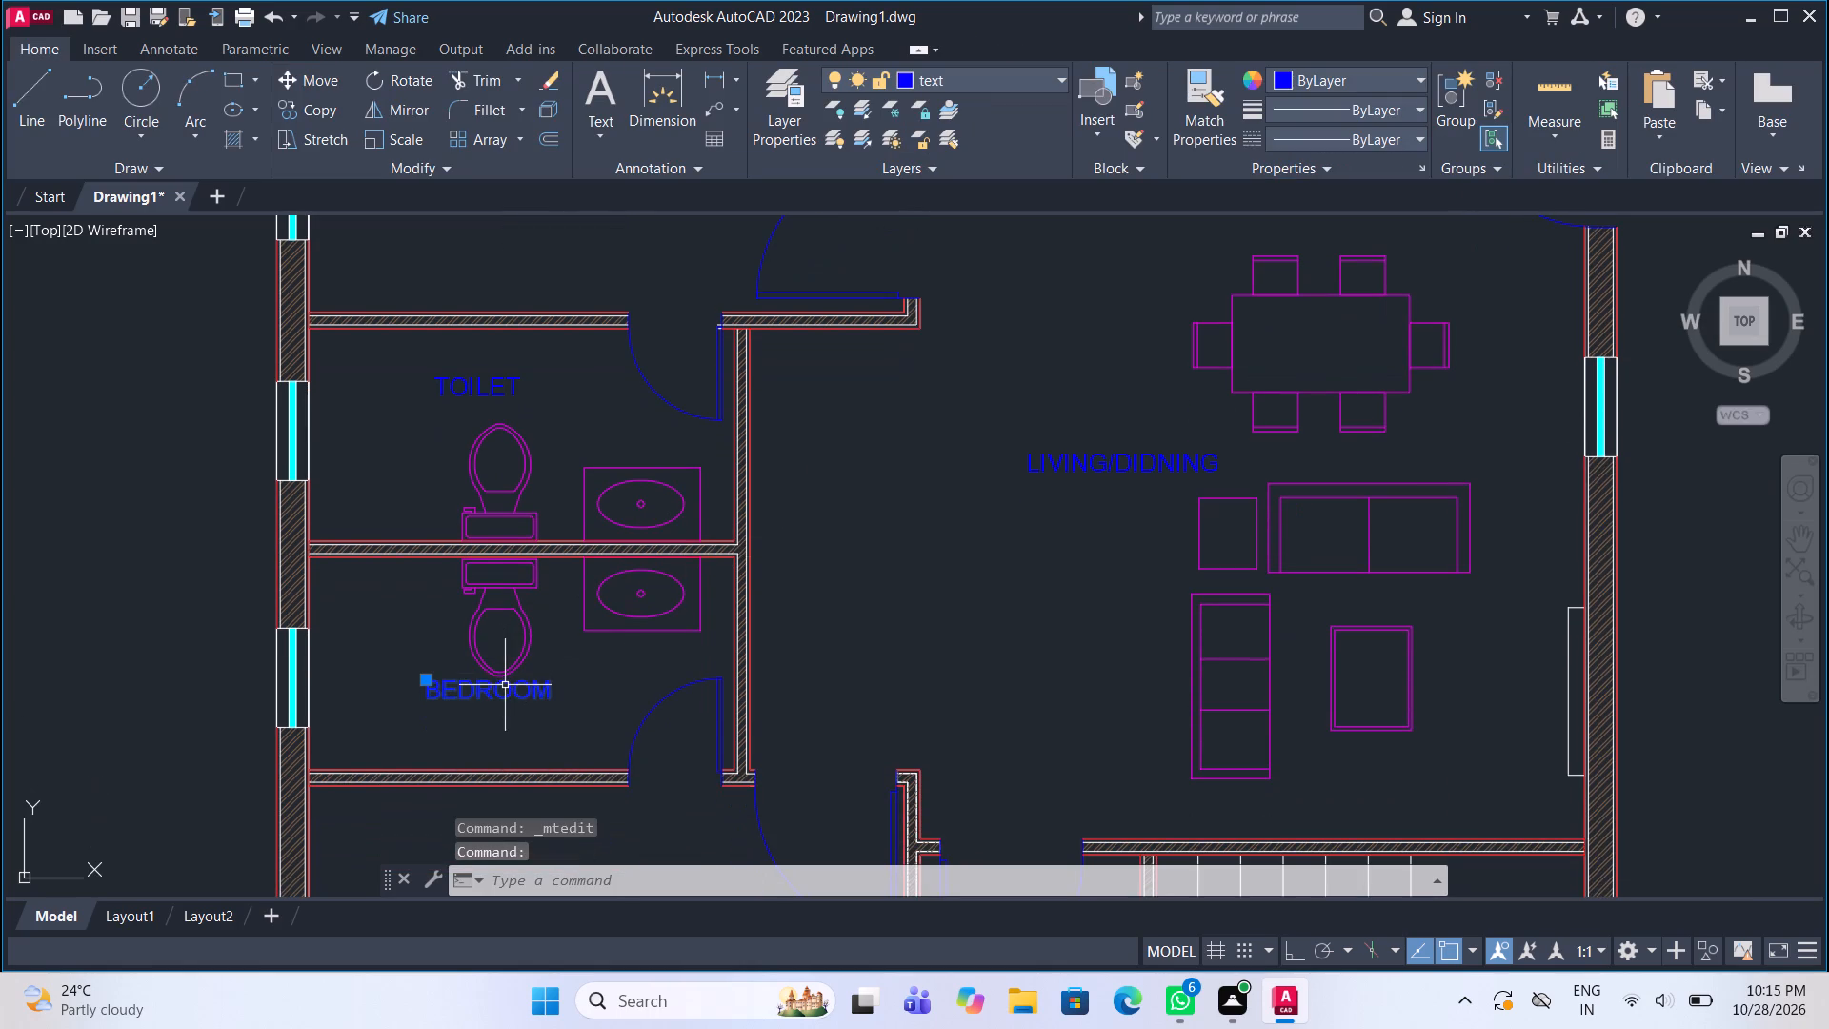
{"action": "key", "text": "Delete"}
{"action": "left_click", "coordinate": [463, 397]}
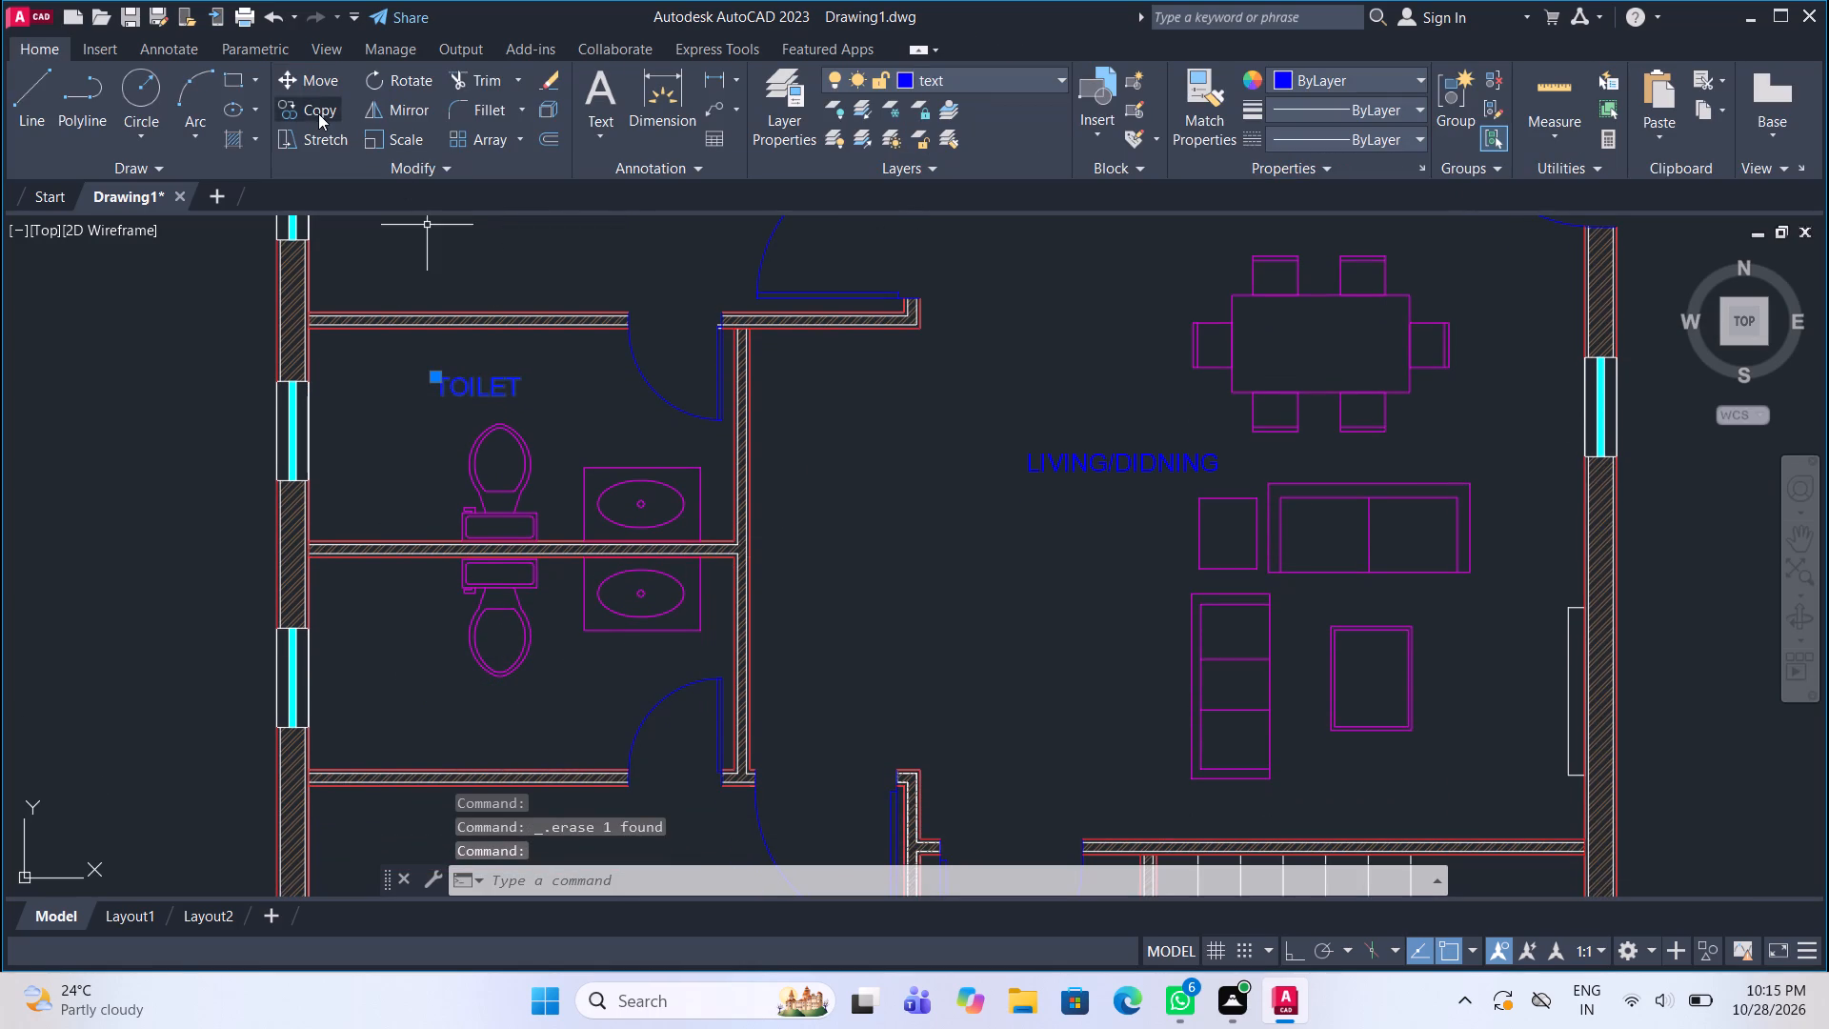
{"action": "left_click", "coordinate": [318, 113]}
{"action": "left_click_drag", "start_coordinate": [463, 361], "coordinate": [465, 371]}
{"action": "left_click", "coordinate": [463, 695]}
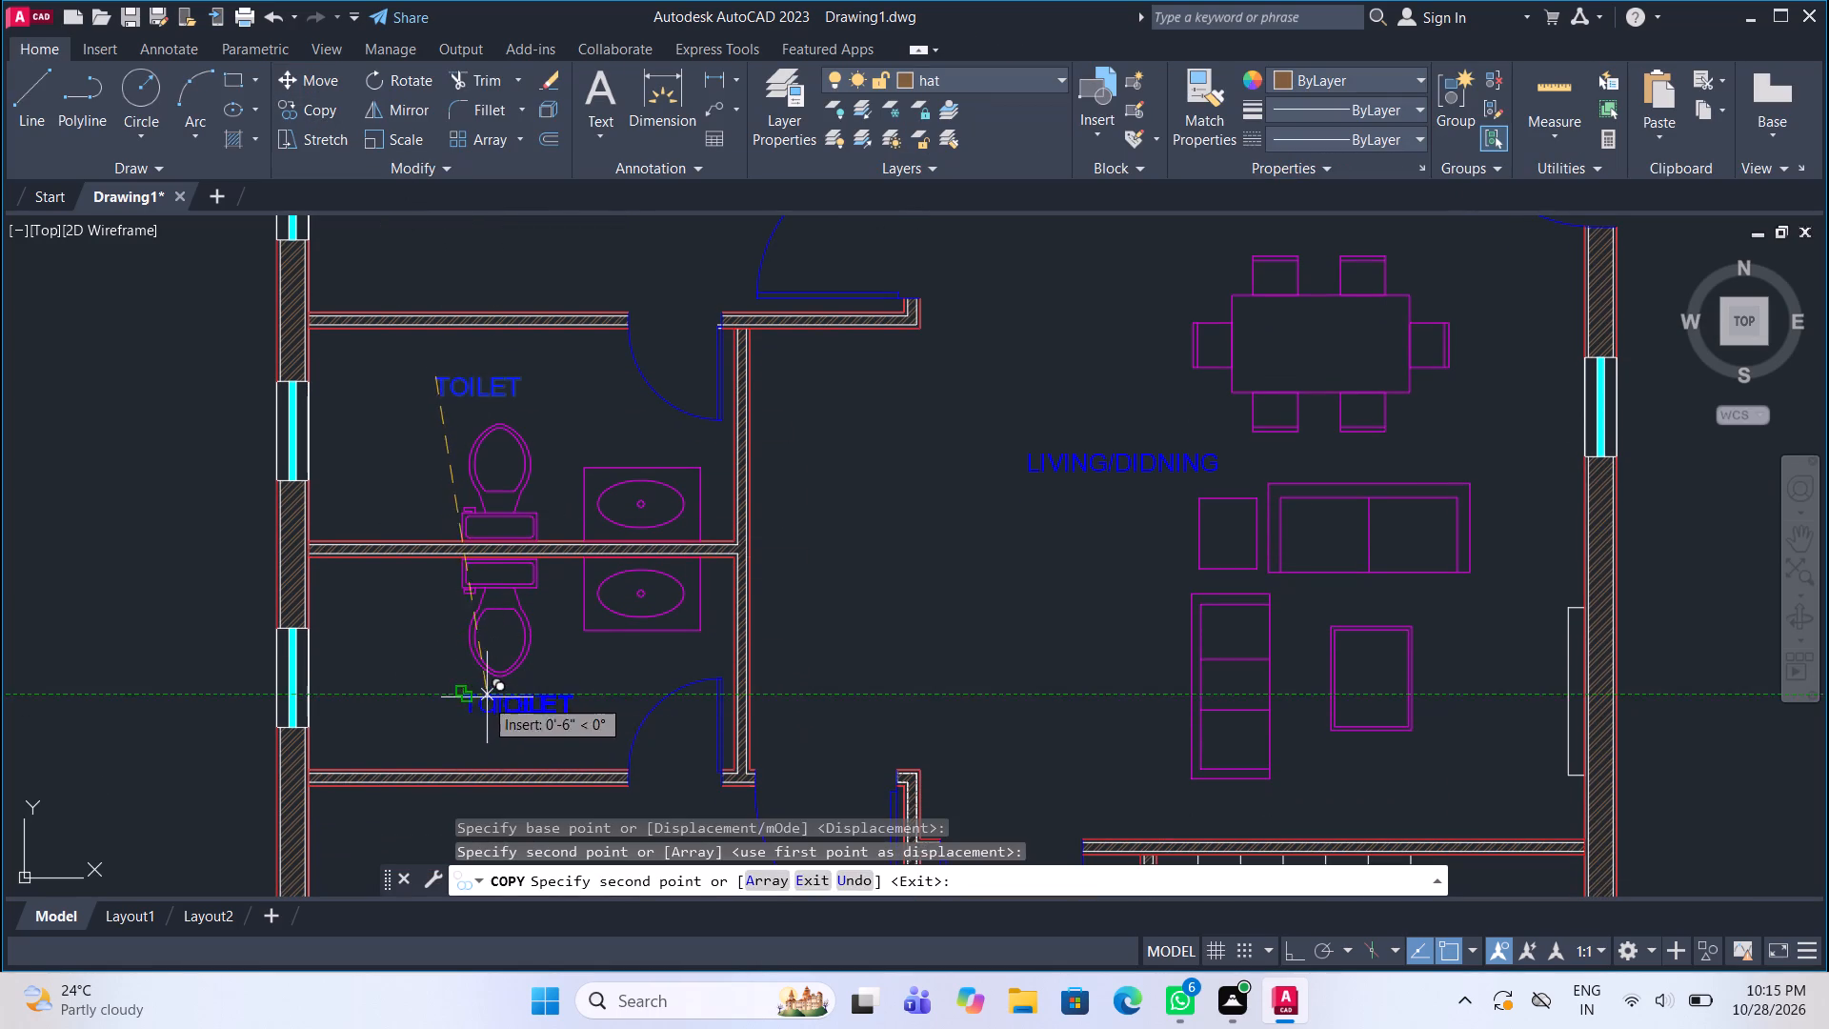
{"action": "key", "text": "Escape"}
Replace the BEDROOM label in the small bathroom on the plan's north wall with a copy of the TOILET label.
{"action": "scroll", "coordinate": [550, 730], "scroll_direction": "down", "scroll_amount": 3}
{"action": "scroll", "coordinate": [678, 404], "scroll_direction": "up", "scroll_amount": 2}
{"action": "left_click", "coordinate": [675, 394]}
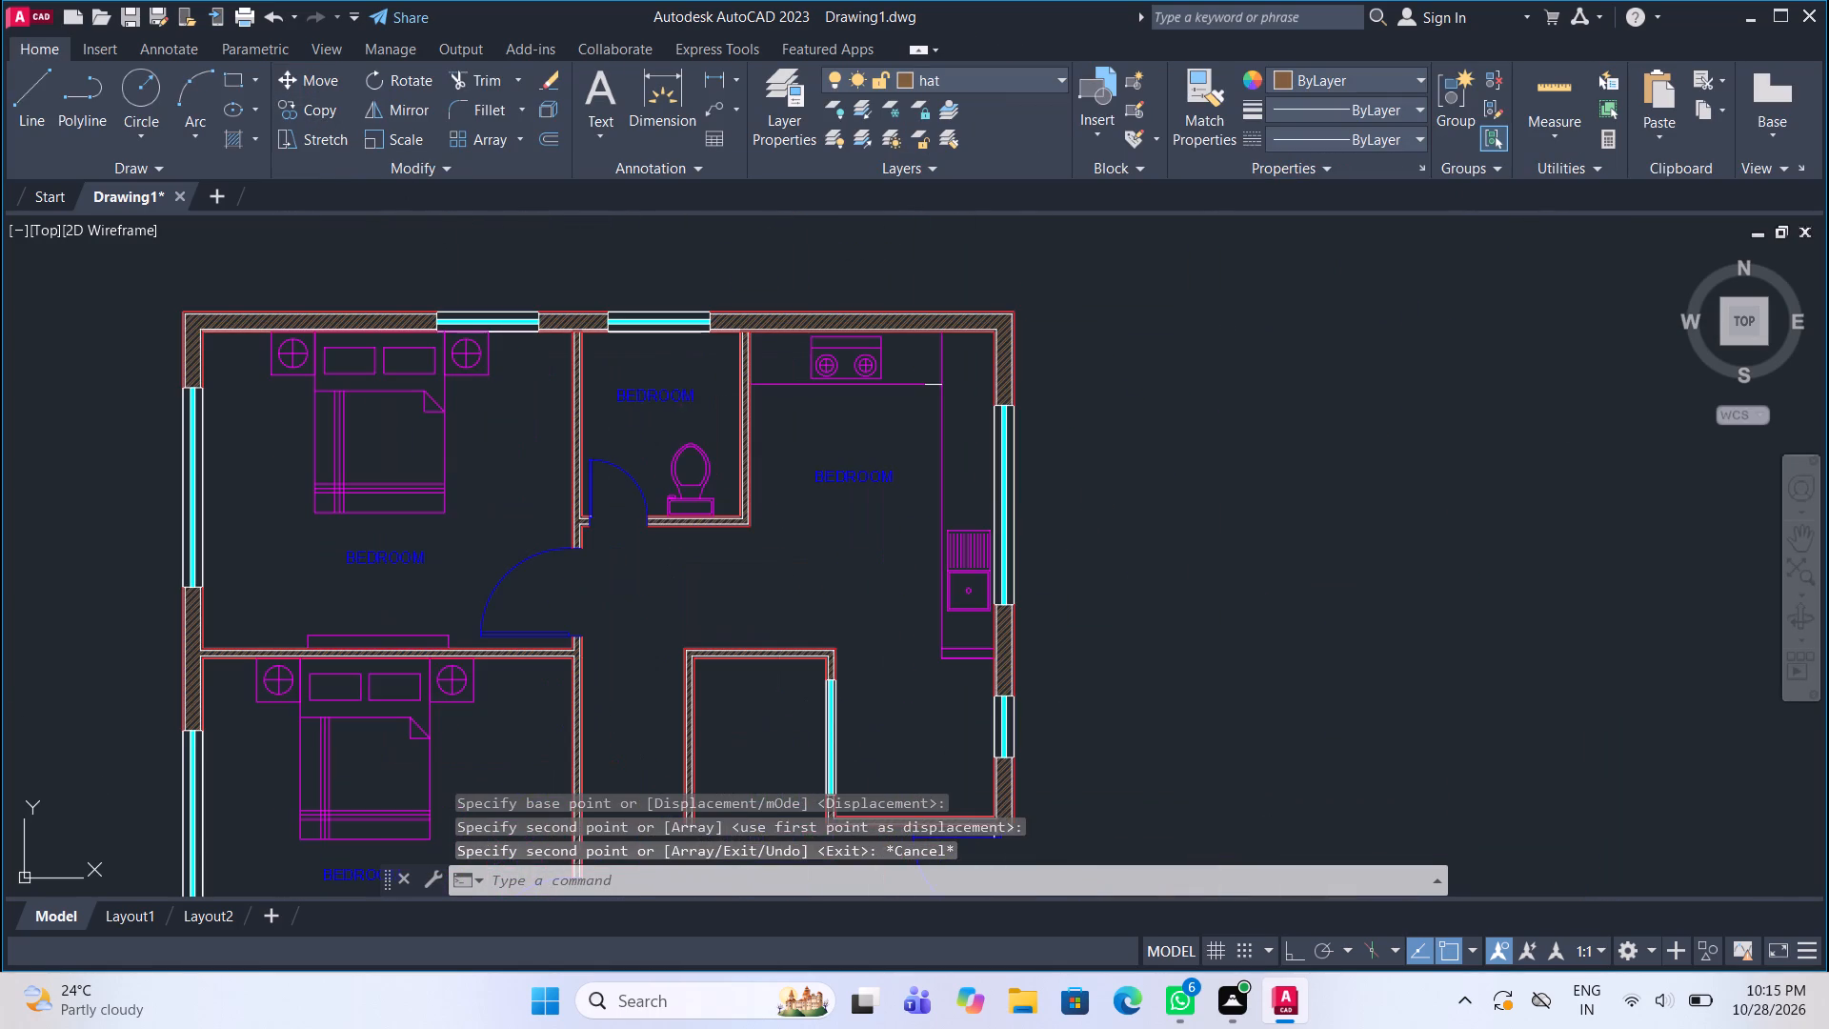
{"action": "key", "text": "Delete"}
{"action": "middle_click_drag", "start_coordinate": [502, 555], "coordinate": [599, 429]}
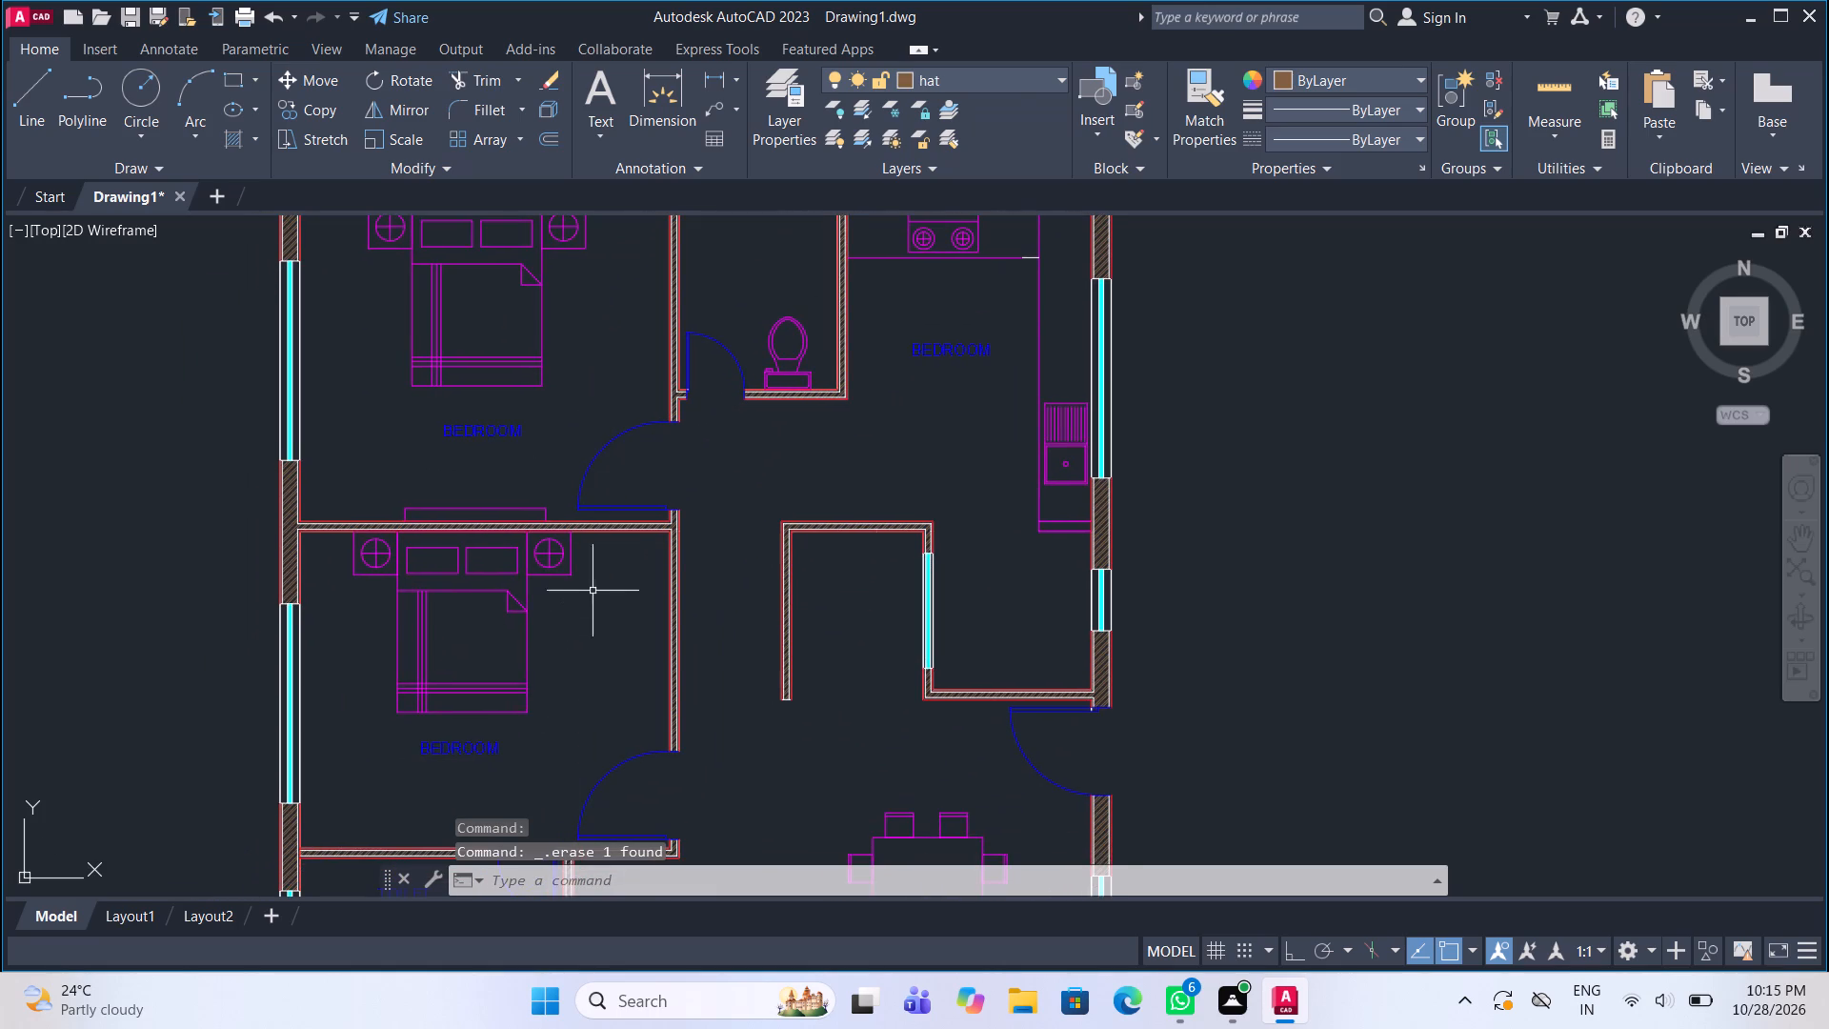
{"action": "middle_click_drag", "start_coordinate": [575, 640], "coordinate": [595, 502]}
{"action": "left_click", "coordinate": [444, 762]}
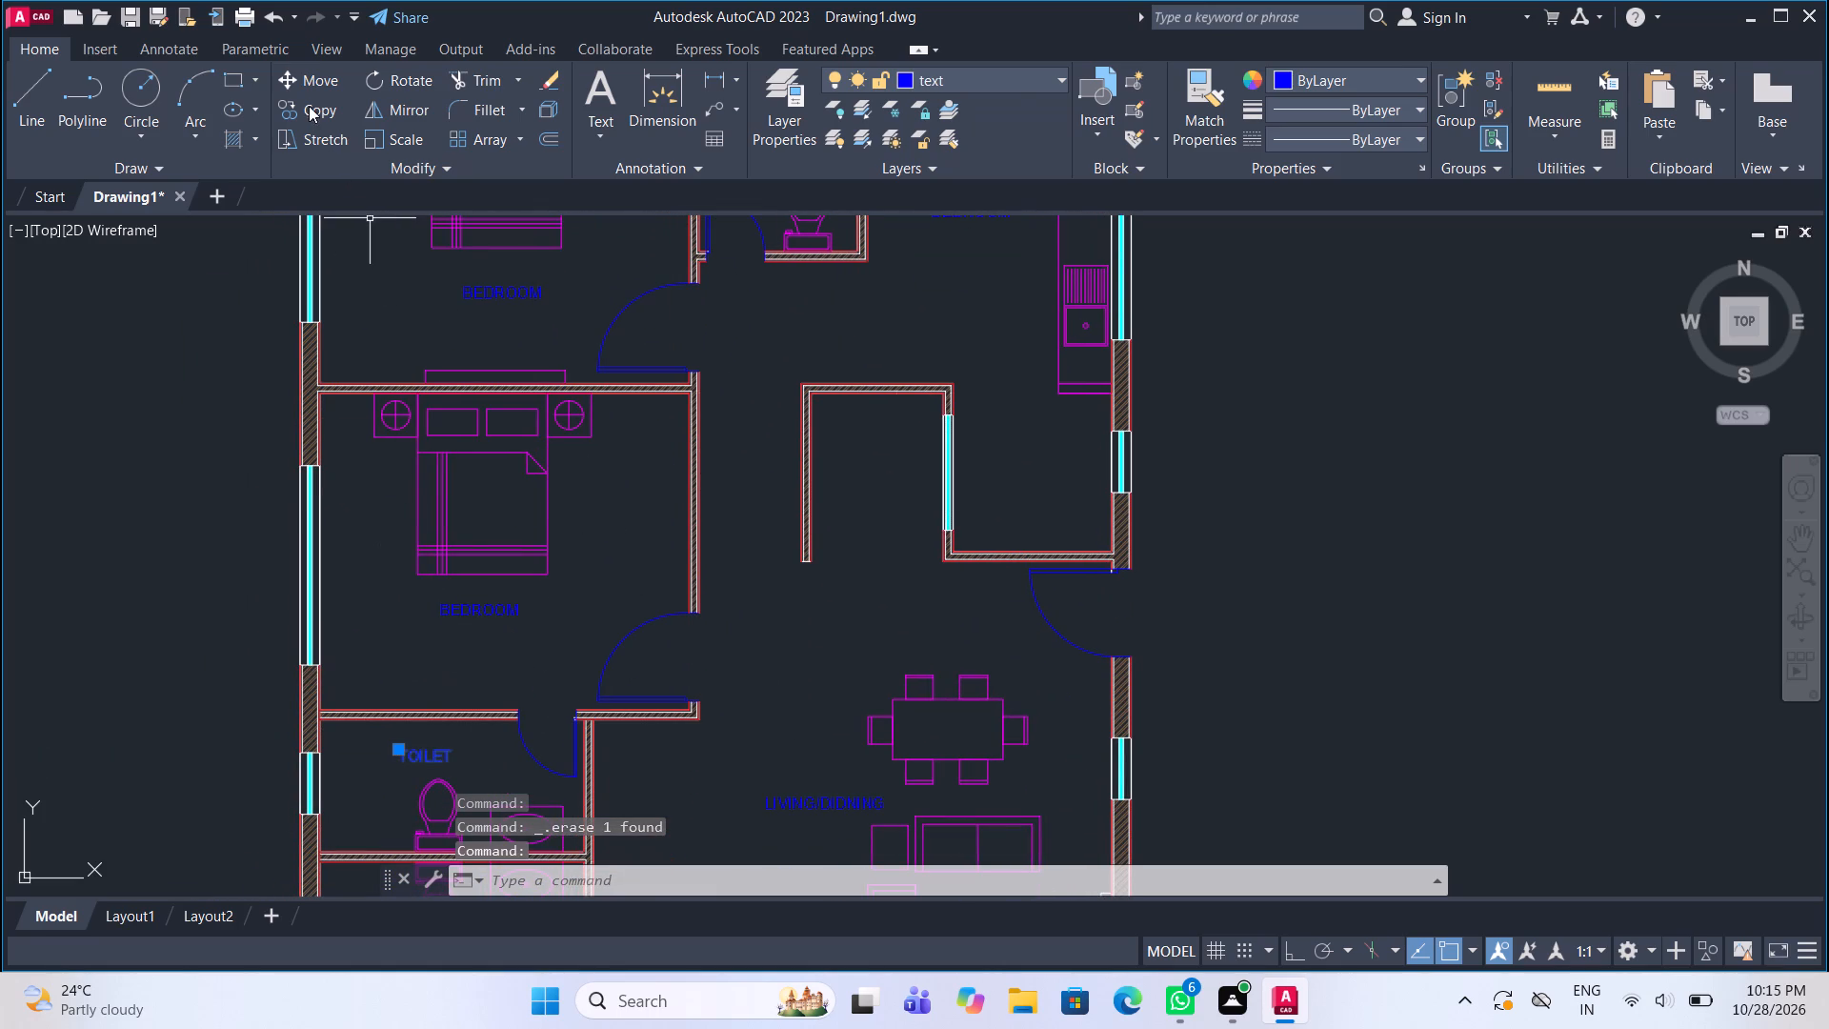
{"action": "left_click", "coordinate": [309, 106]}
{"action": "left_click", "coordinate": [417, 751]}
{"action": "scroll", "coordinate": [488, 718], "scroll_direction": "down", "scroll_amount": 4}
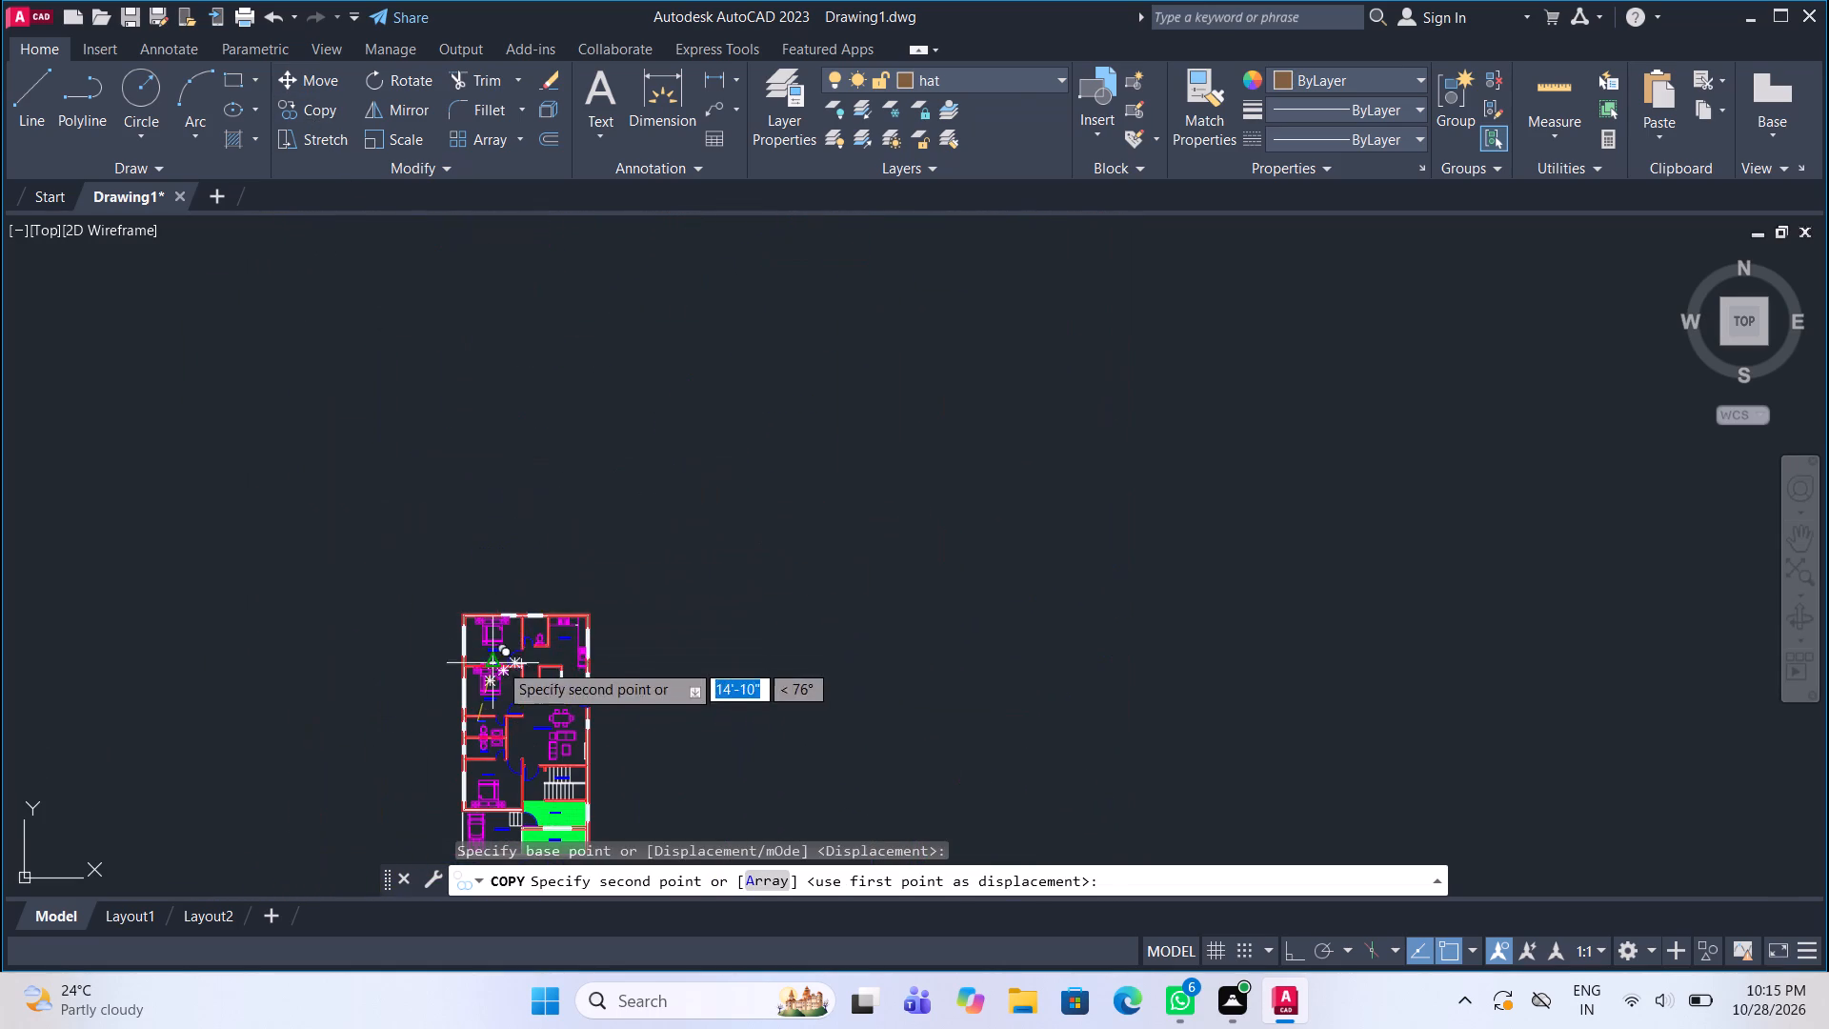
{"action": "scroll", "coordinate": [523, 647], "scroll_direction": "up", "scroll_amount": 4}
{"action": "left_click", "coordinate": [525, 533]}
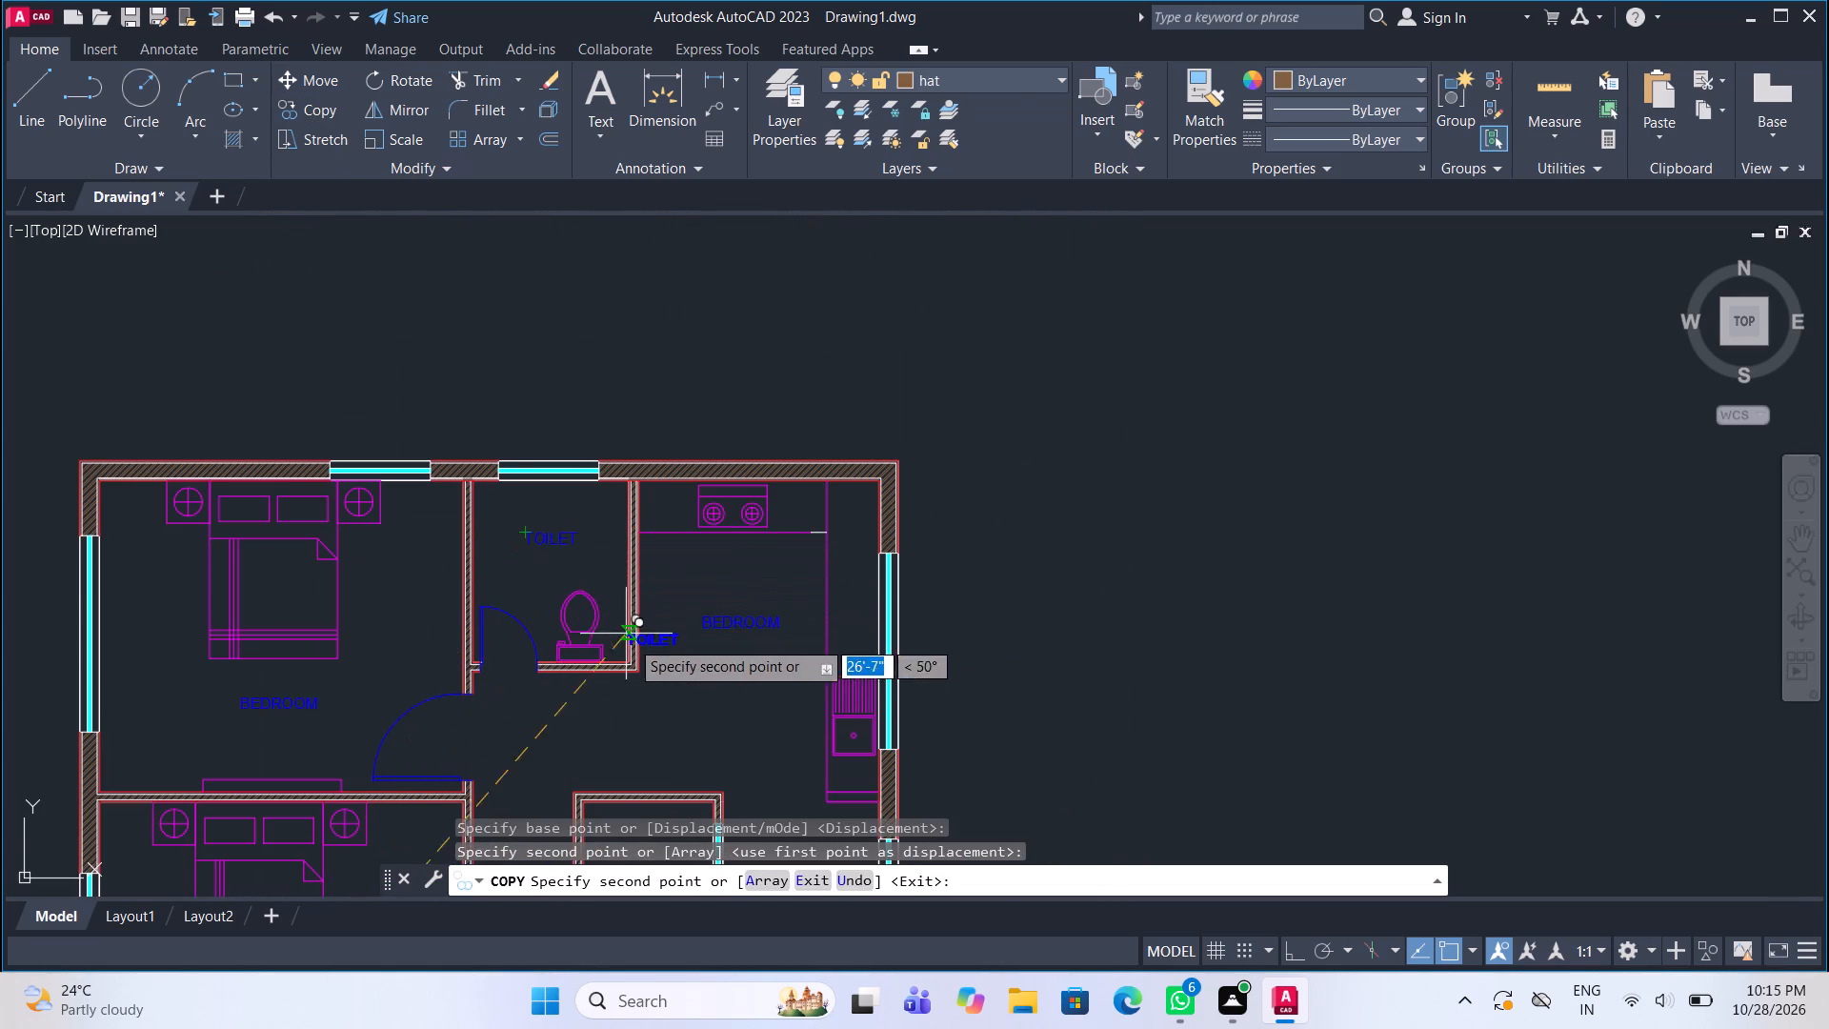
{"action": "key", "text": "Escape"}
Replace the text of the BEDROOM label in the room with the stove and sink with KITCHEN.
{"action": "left_click", "coordinate": [729, 631]}
{"action": "right_click", "coordinate": [727, 631]}
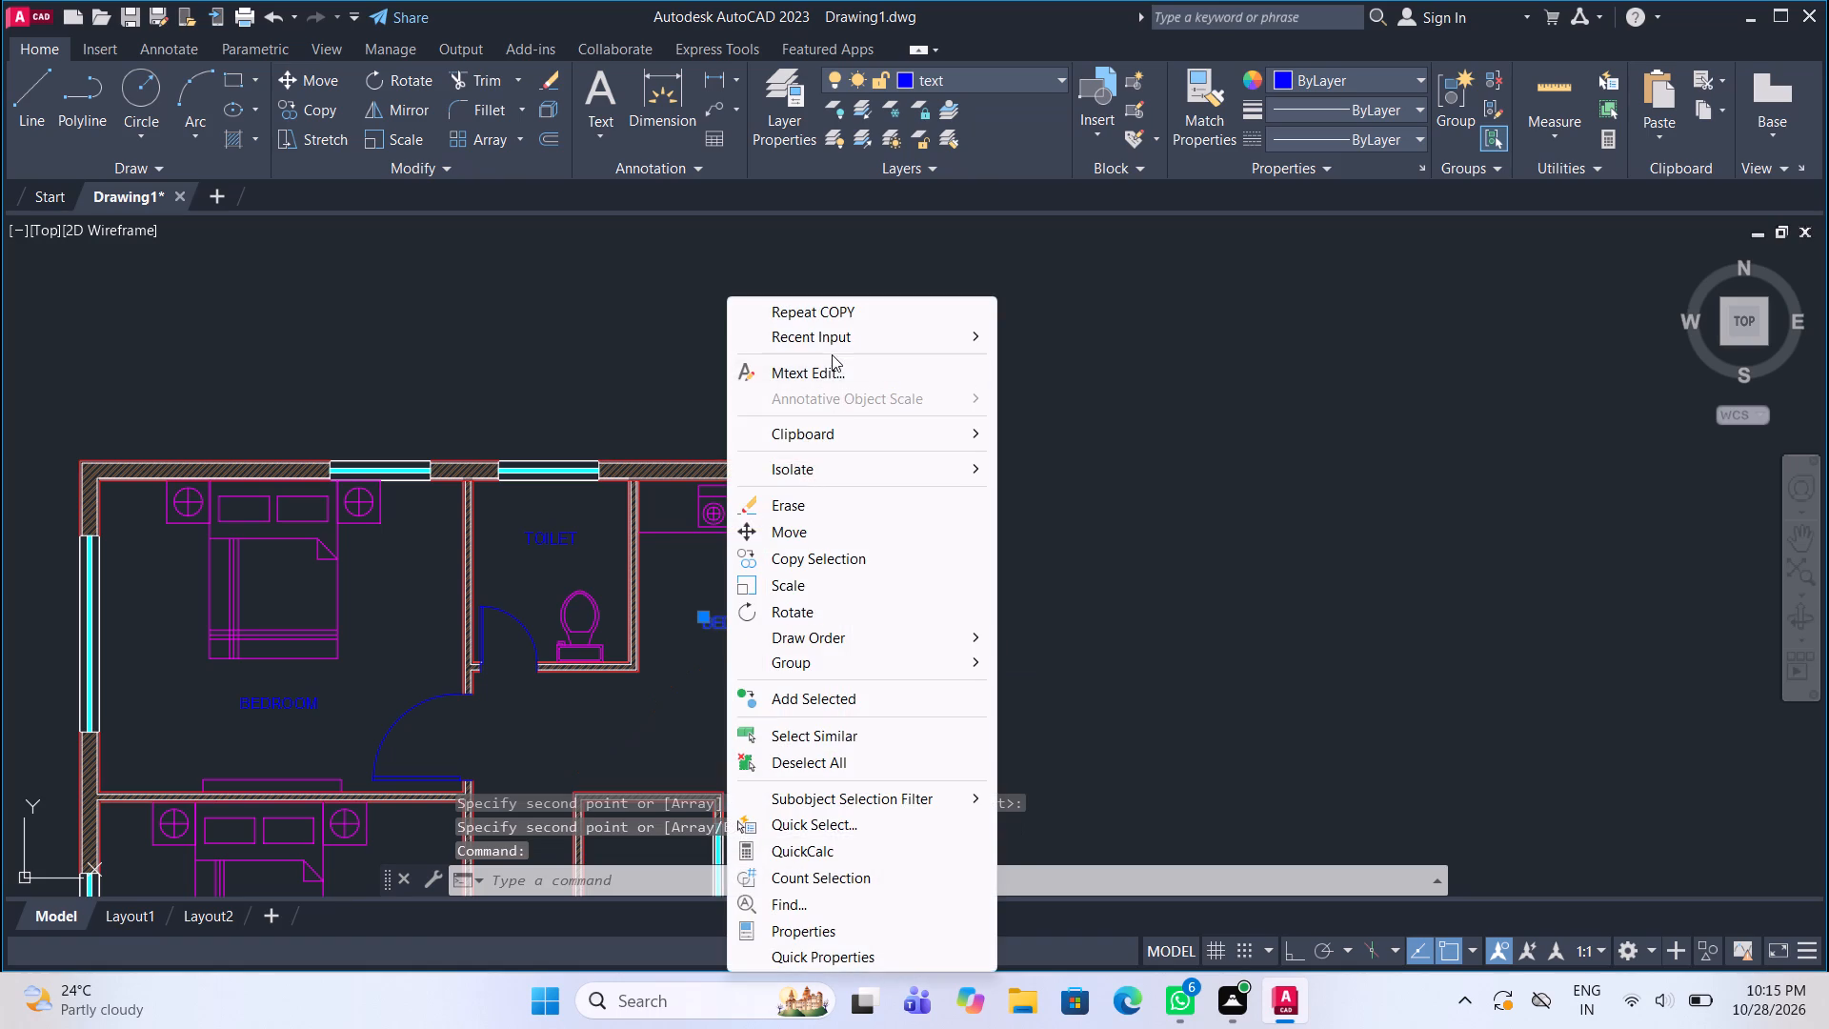
{"action": "left_click", "coordinate": [831, 374]}
{"action": "left_click", "coordinate": [800, 630]}
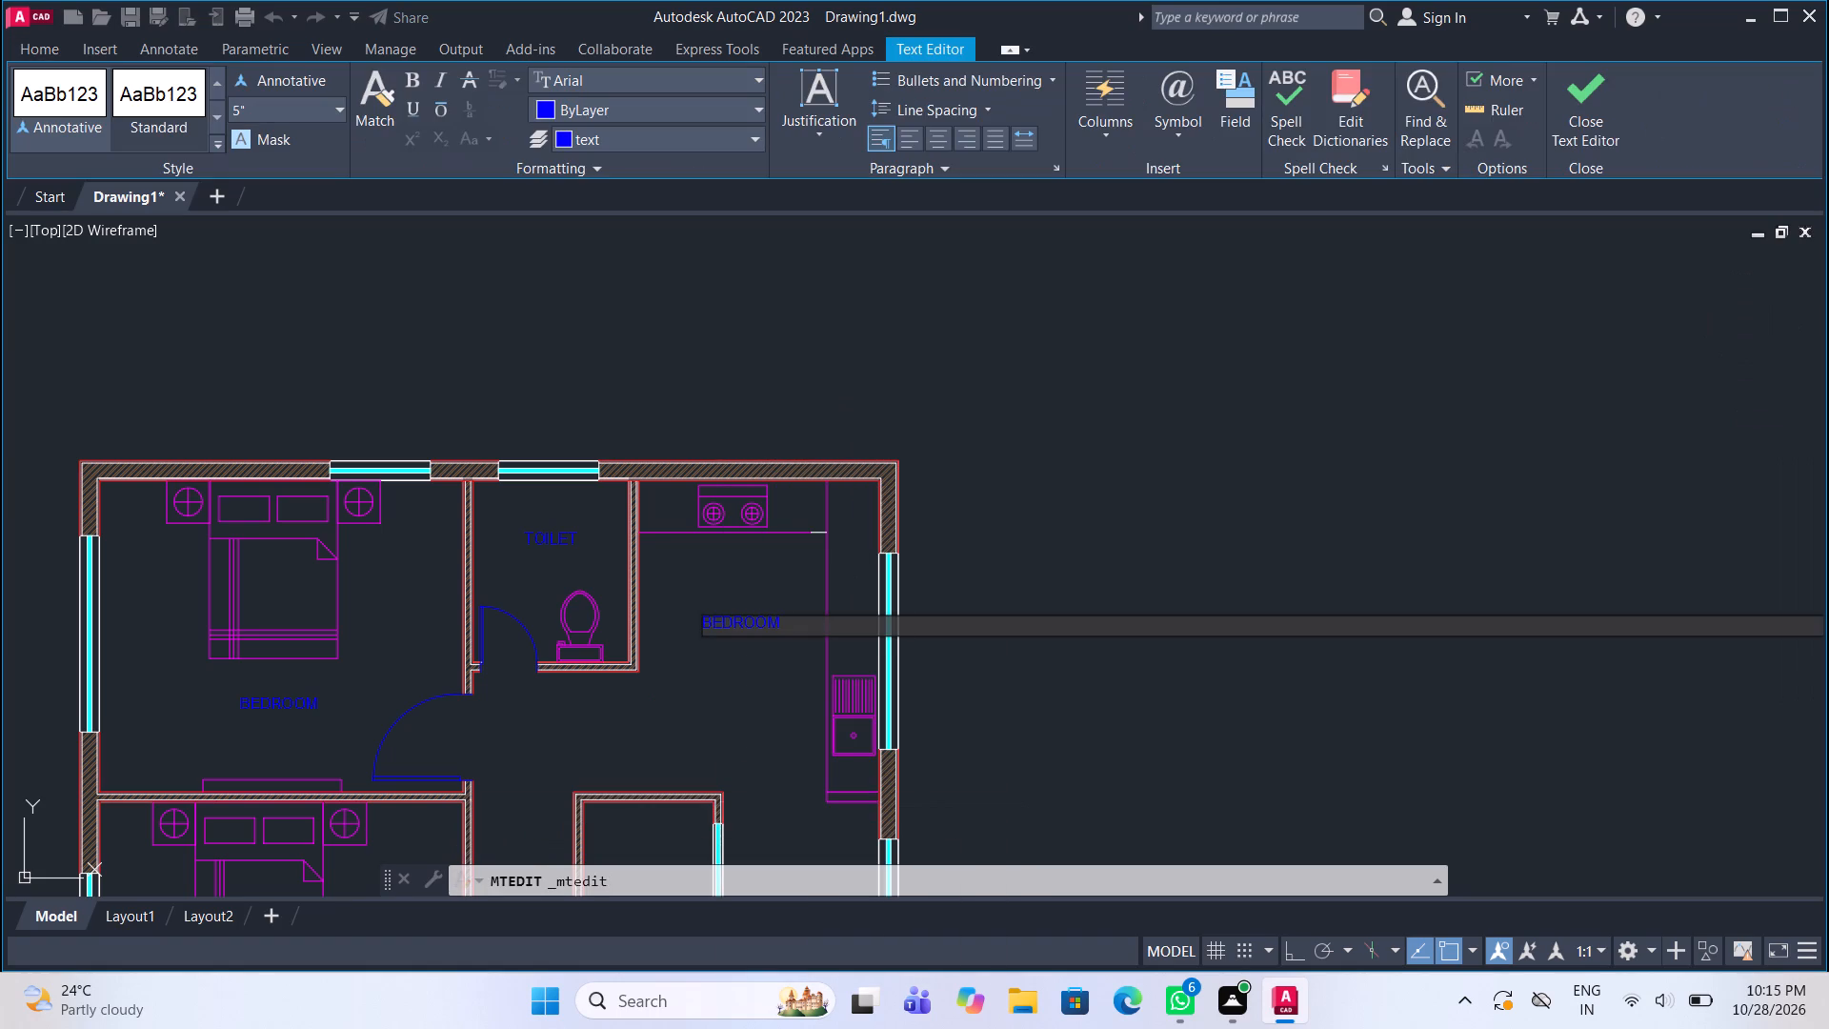
{"action": "key", "text": "BackSpace"}
{"action": "key", "text": "BackSpace"}
{"action": "key", "text": "BackSpace"}
{"action": "key", "text": "BackSpace"}
{"action": "key", "text": "BackSpace"}
{"action": "key", "text": "BackSpace"}
{"action": "key", "text": "BackSpace"}
{"action": "key", "text": "BackSpace"}
{"action": "key", "text": "BackSpace"}
{"action": "key", "text": "BackSpace"}
{"action": "key", "text": "BackSpace"}
{"action": "key", "text": "BackSpace"}
{"action": "key", "text": "BackSpace"}
{"action": "key", "text": "BackSpace"}
{"action": "key", "text": "l"}
{"action": "key", "text": "BackSpace"}
{"action": "type", "text": "KITCHEN"}
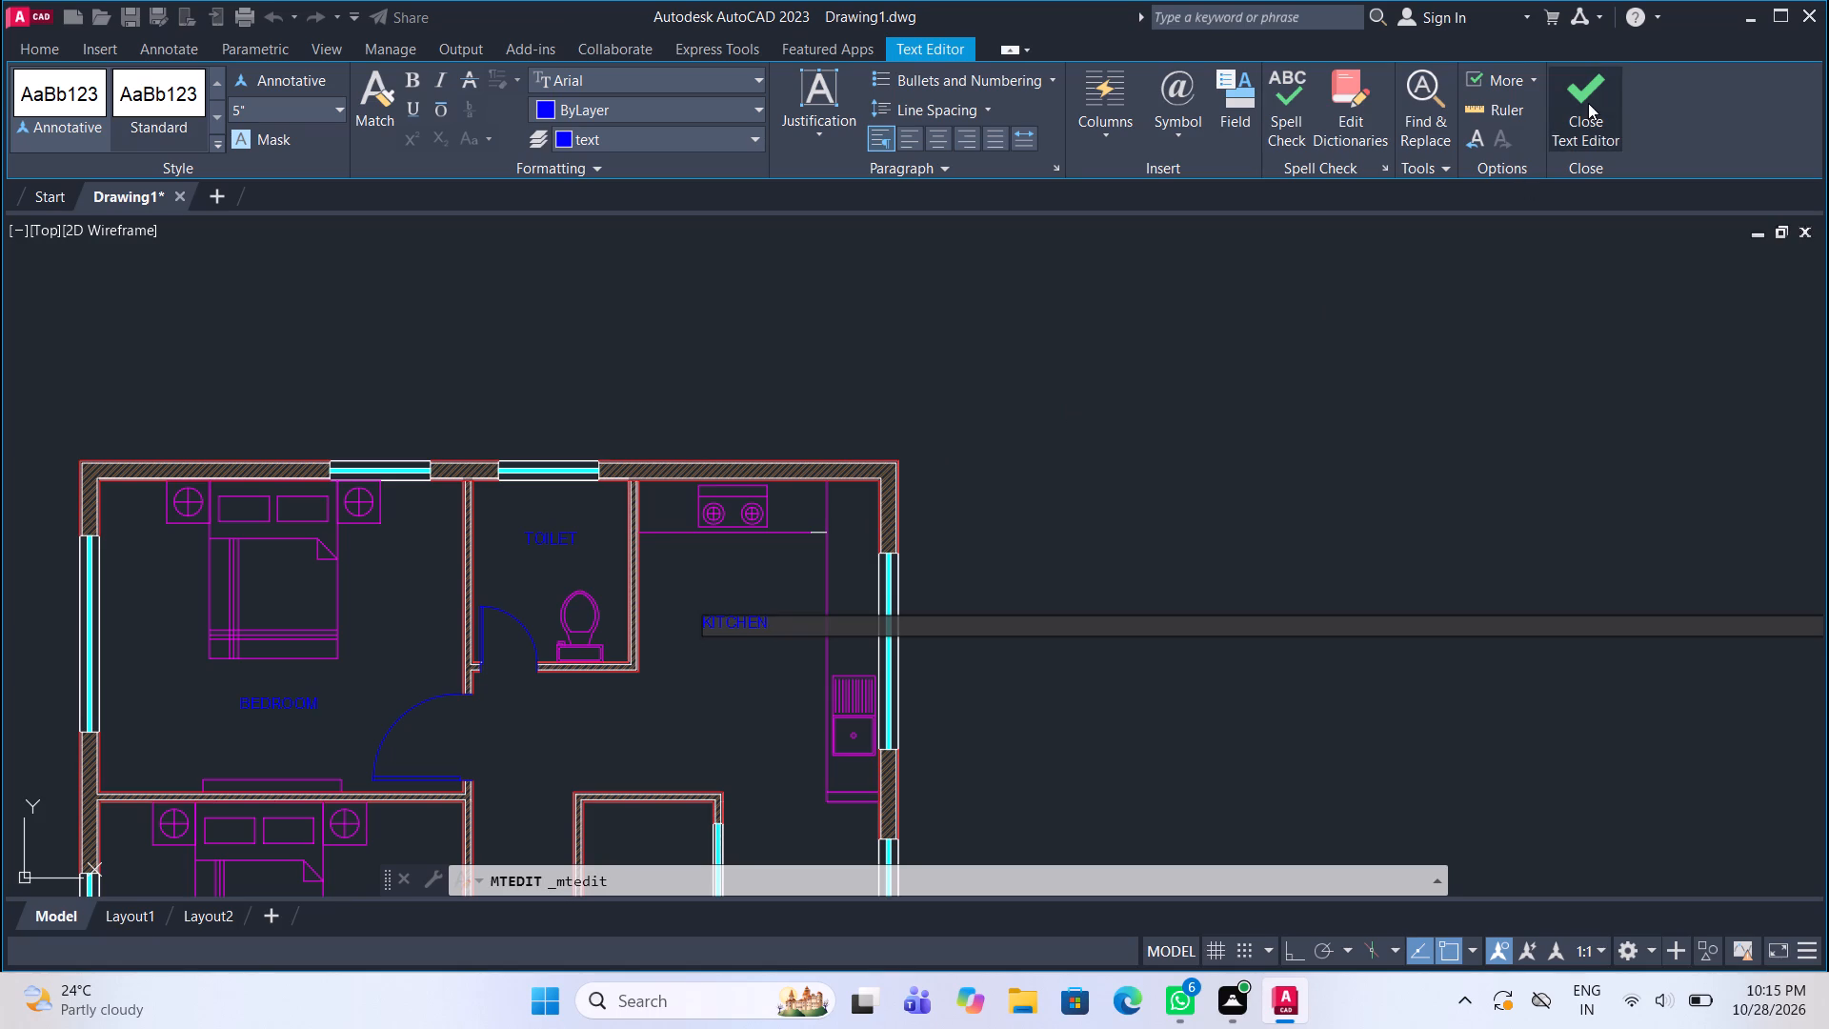
{"action": "left_click", "coordinate": [1588, 100]}
Copy the KITCHEN label into the small walled recess south of the kitchen and into the space just east of it.
{"action": "scroll", "coordinate": [830, 500], "scroll_direction": "down", "scroll_amount": 1}
{"action": "middle_click_drag", "start_coordinate": [814, 594], "coordinate": [797, 366]}
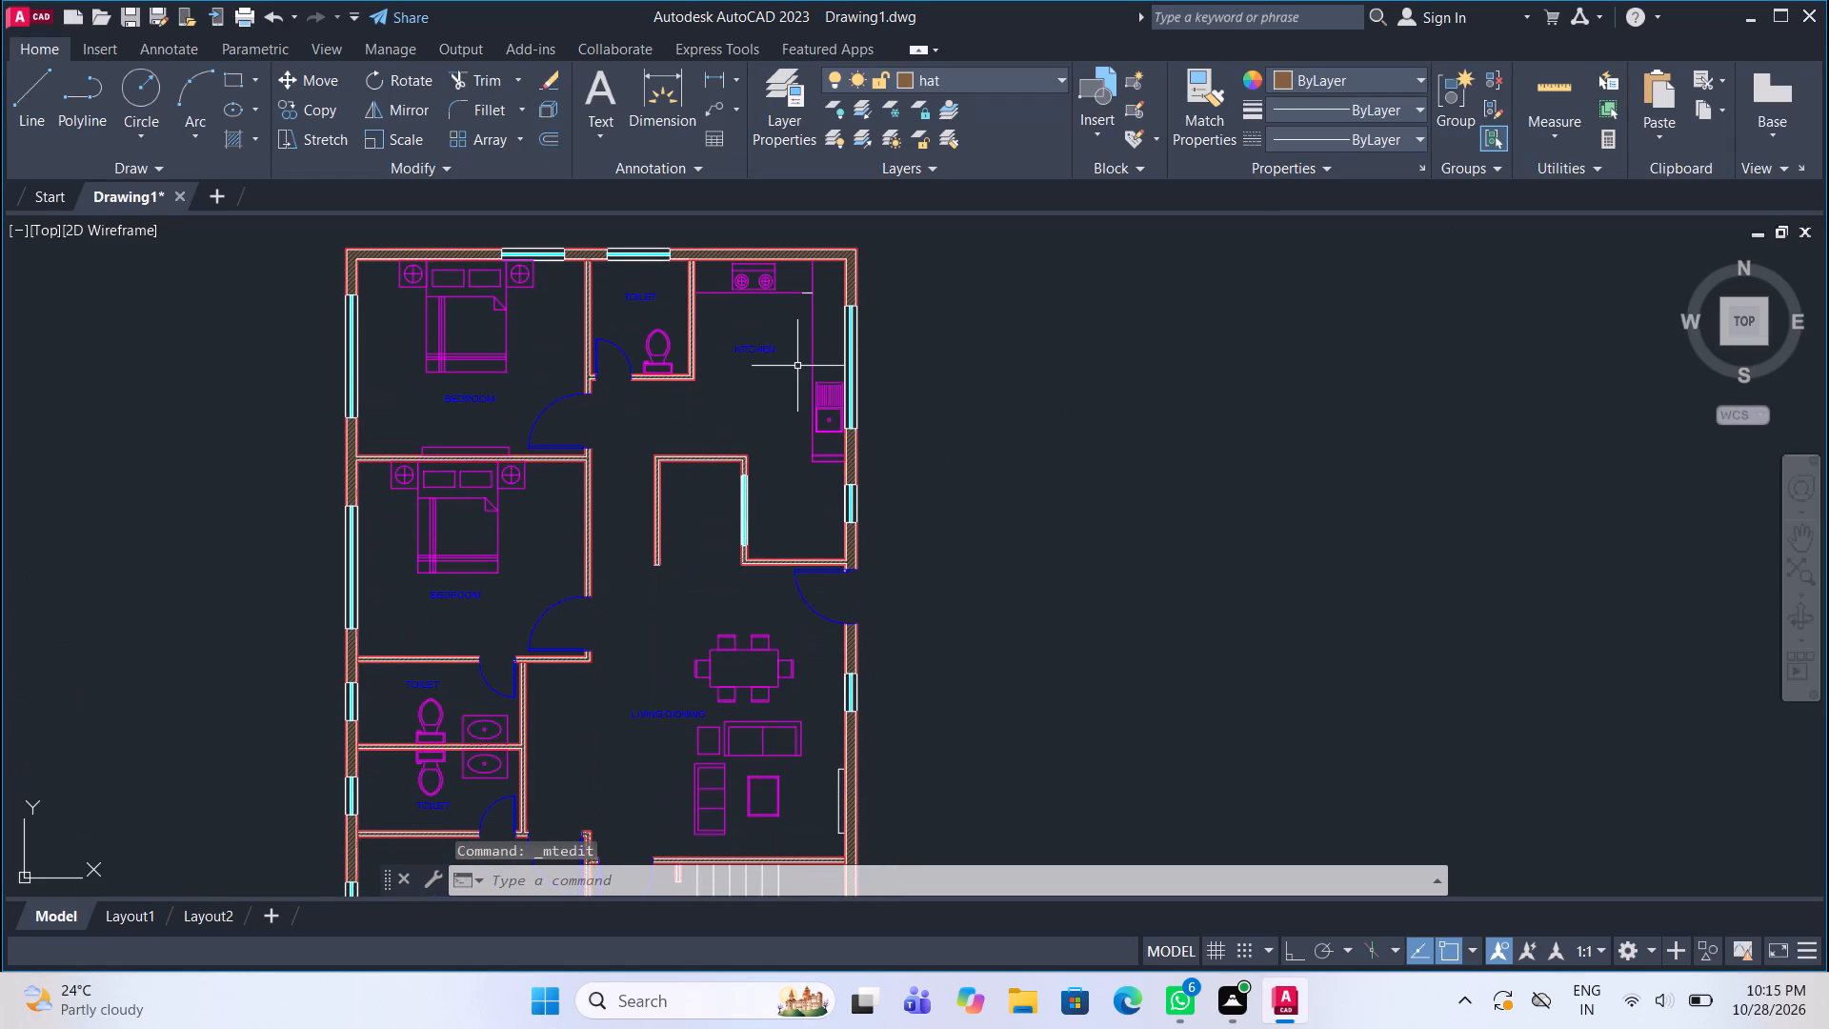
{"action": "scroll", "coordinate": [715, 565], "scroll_direction": "up", "scroll_amount": 1}
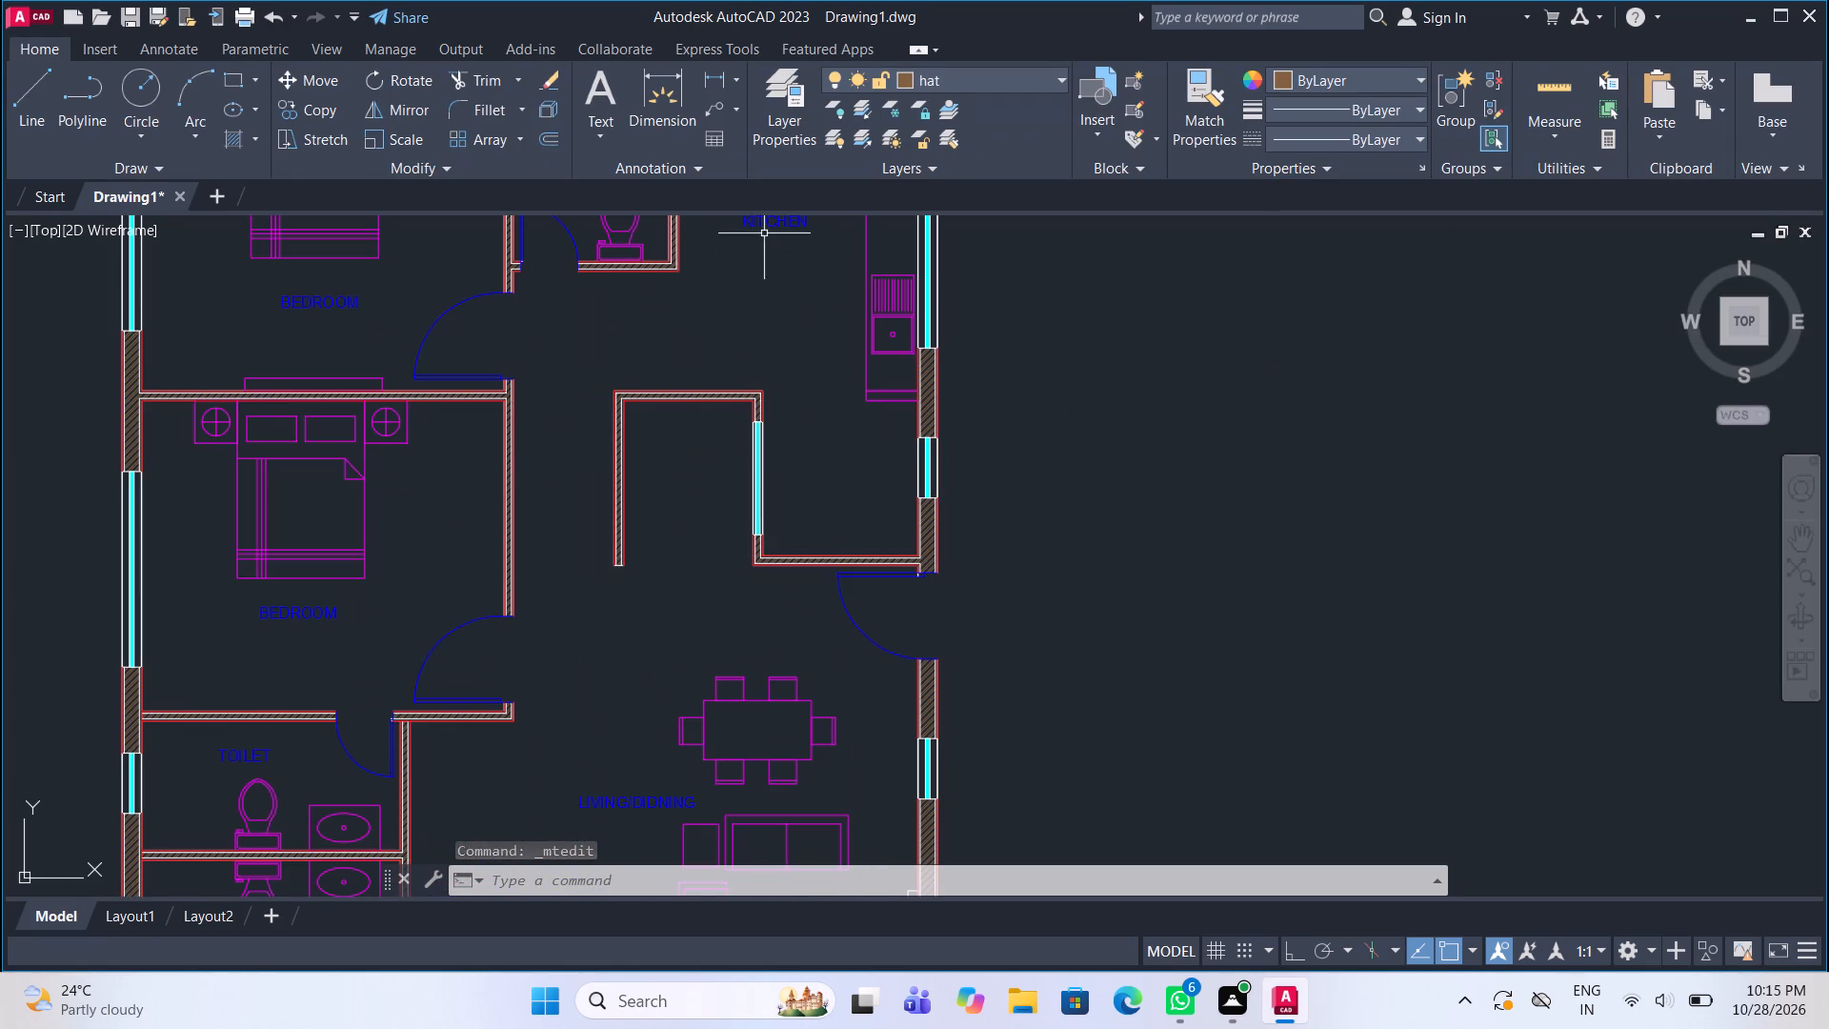
{"action": "left_click", "coordinate": [764, 227]}
{"action": "left_click", "coordinate": [312, 100]}
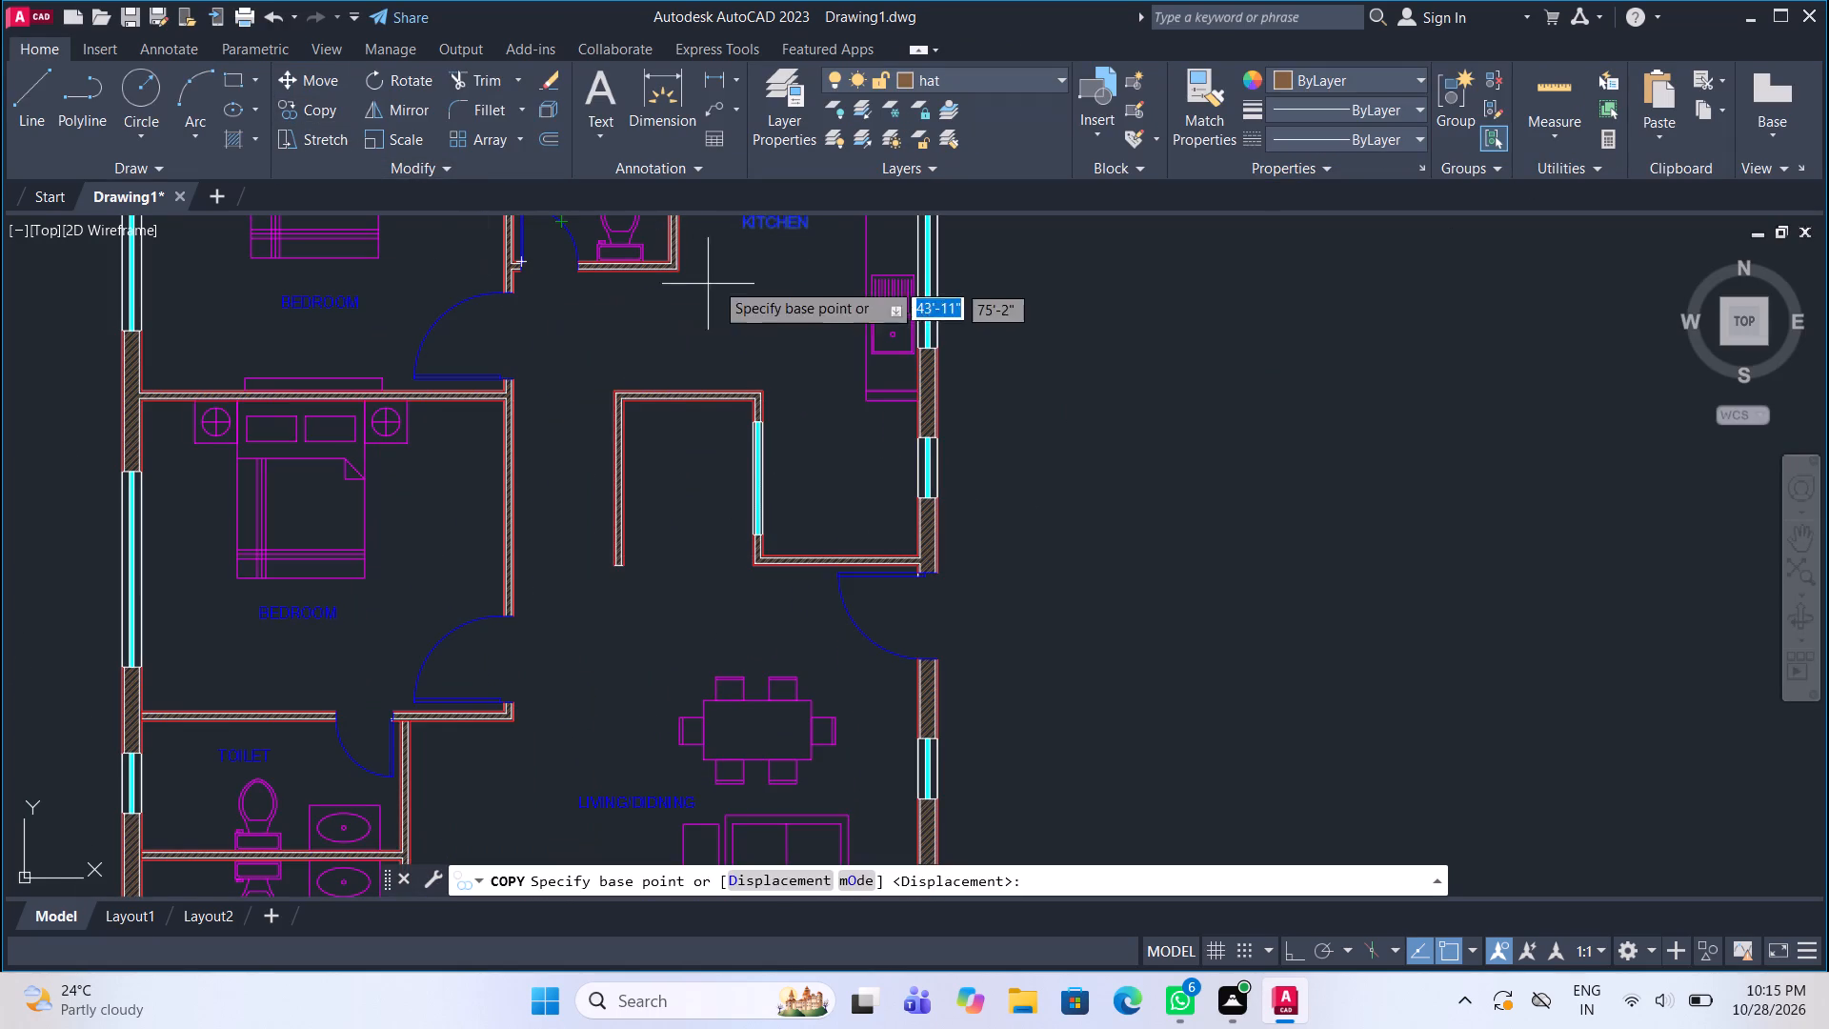
{"action": "left_click_drag", "start_coordinate": [775, 232], "coordinate": [772, 254]}
{"action": "left_click", "coordinate": [675, 483]}
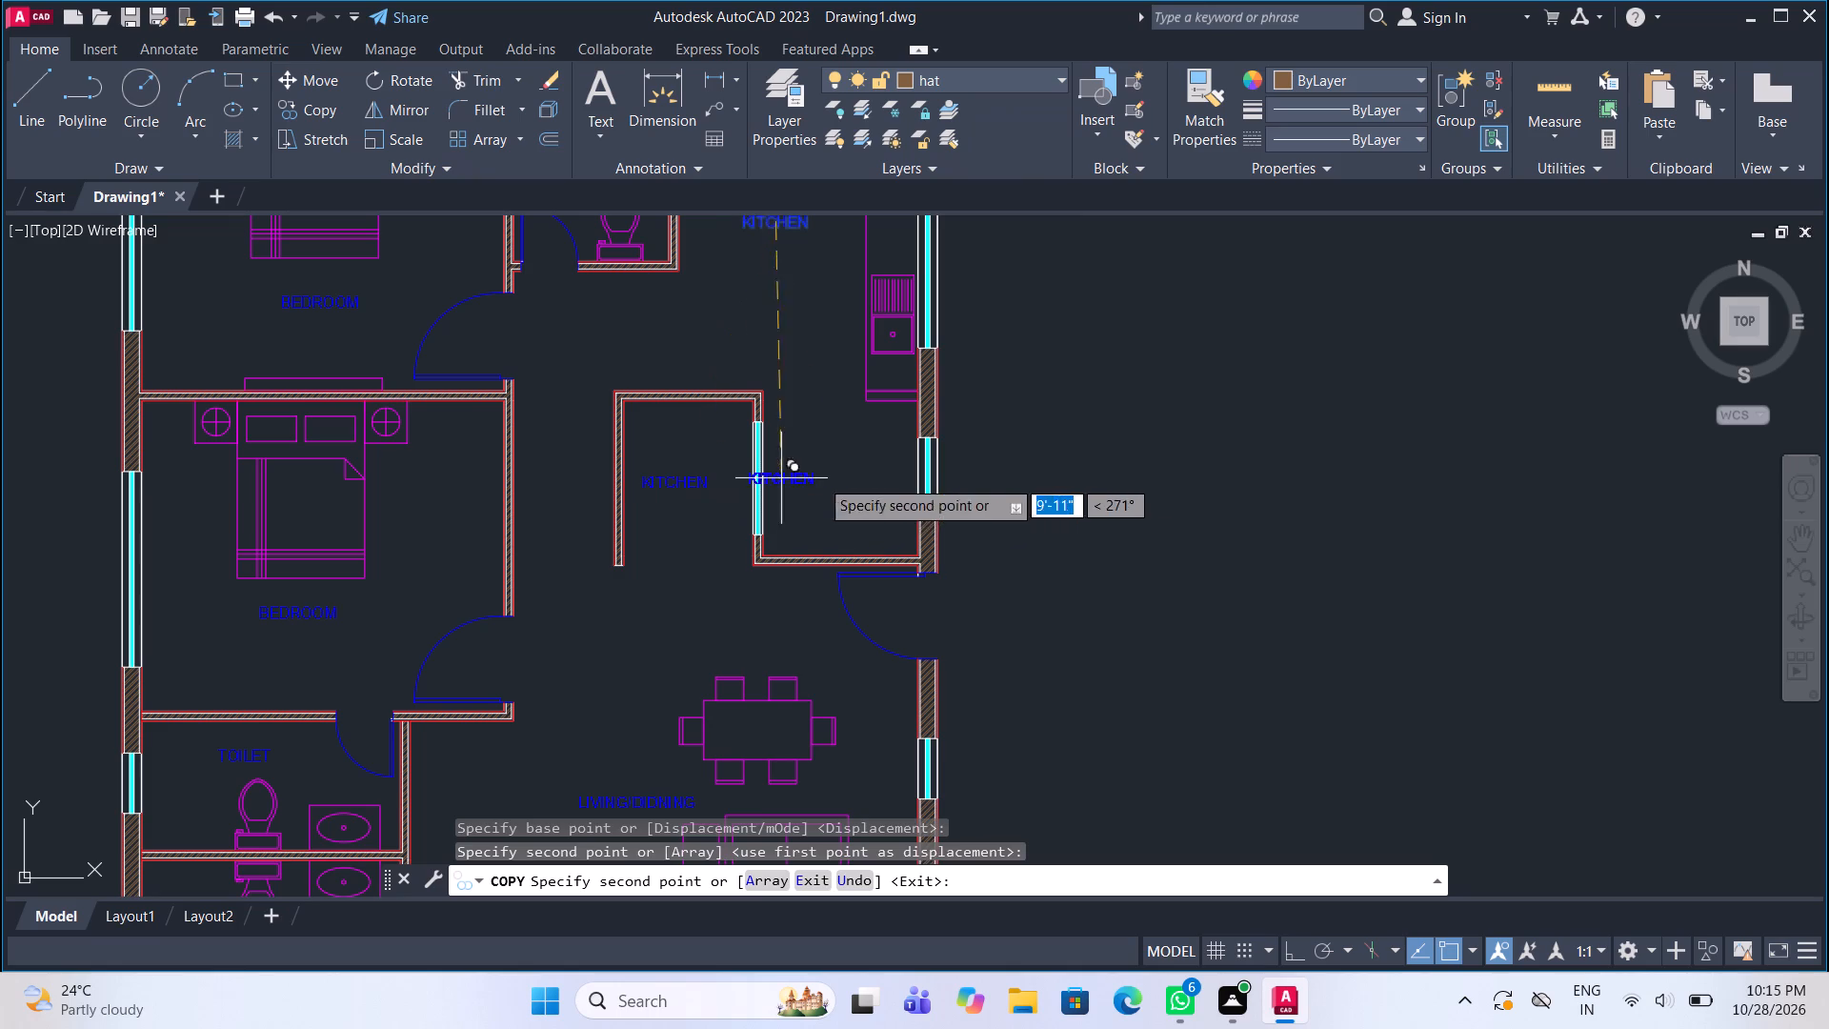
{"action": "left_click", "coordinate": [839, 474]}
{"action": "key", "text": "Escape"}
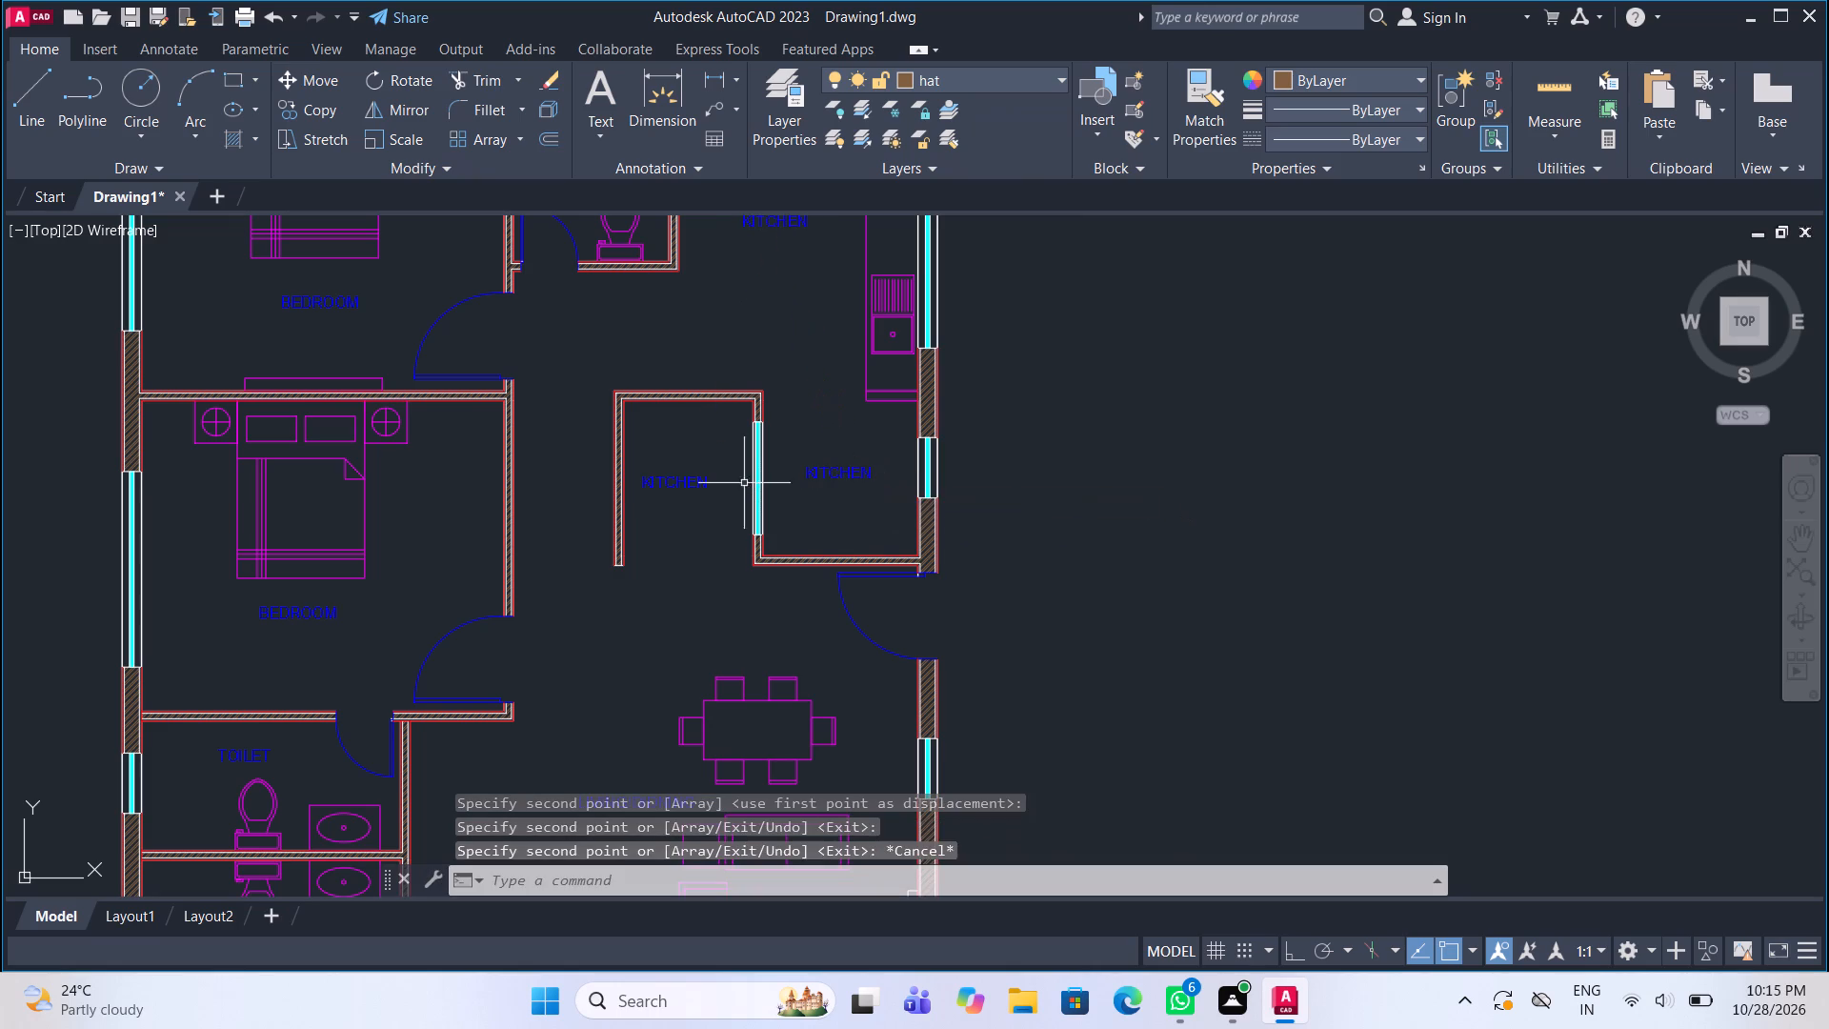
Replace the text of the copied KITCHEN label in the small walled recess with POOJA.
{"action": "left_click", "coordinate": [701, 487]}
{"action": "right_click", "coordinate": [701, 487]}
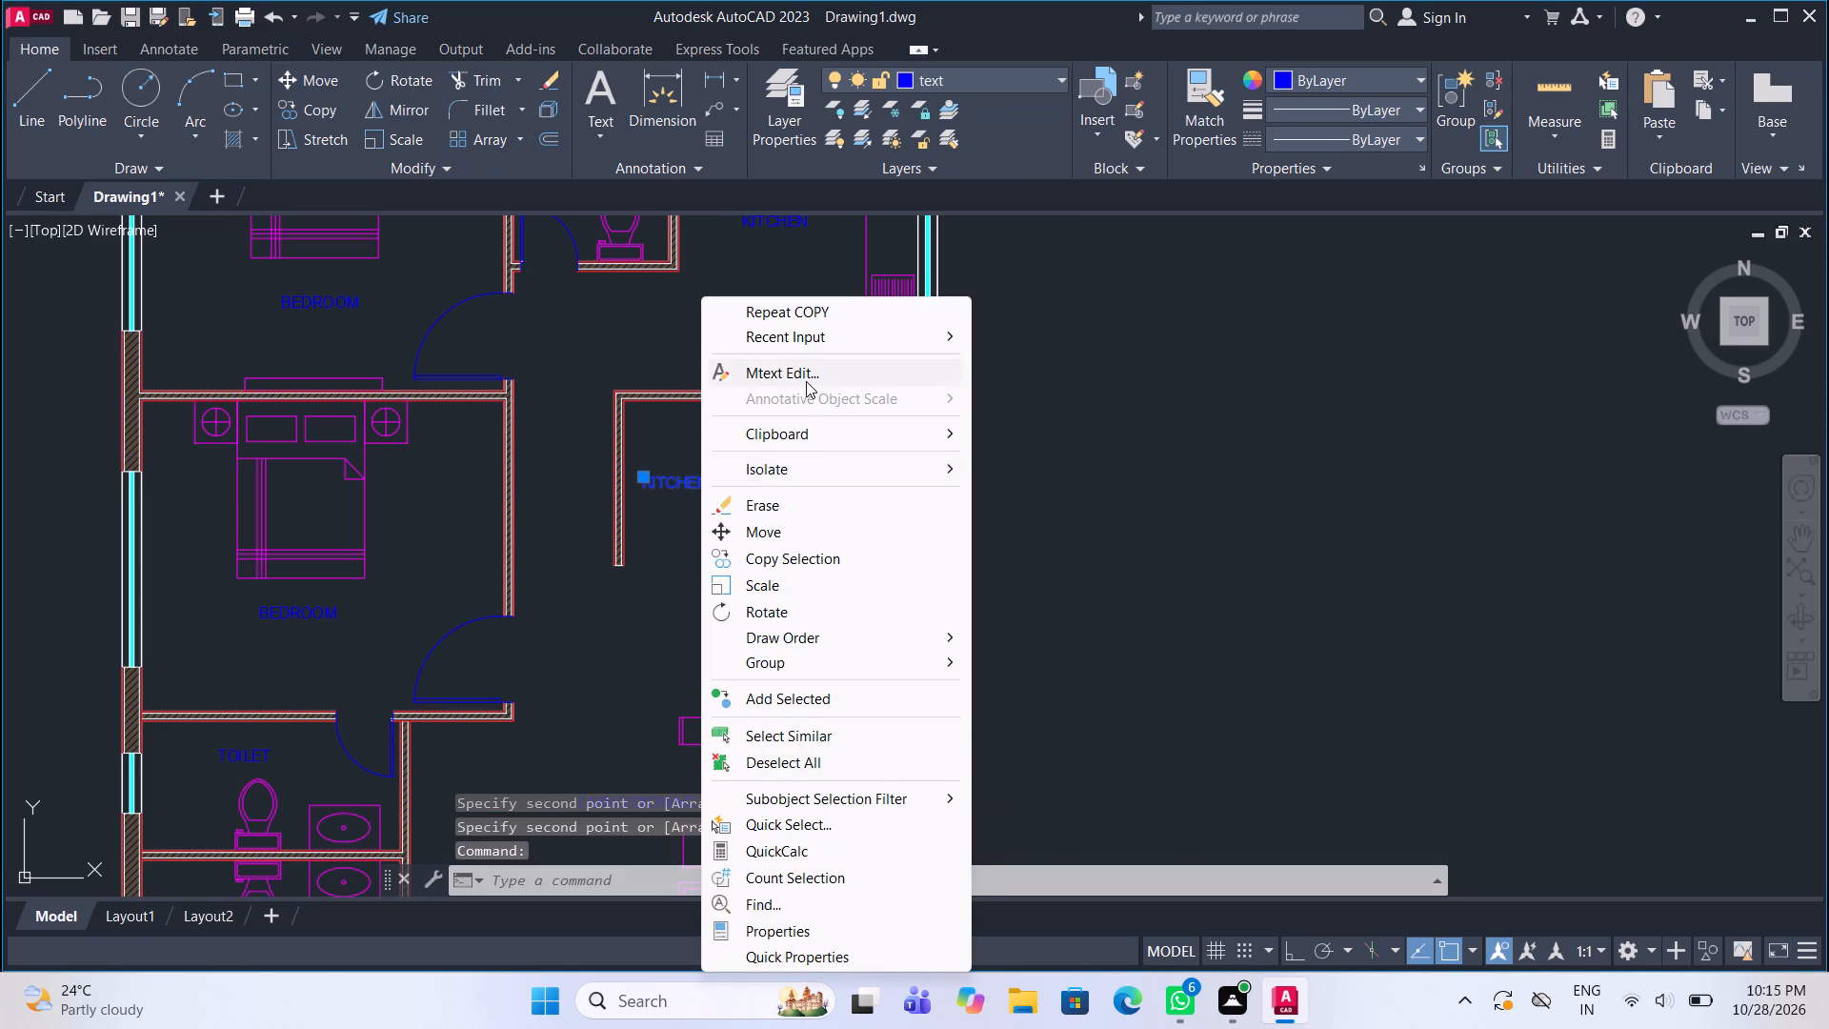
{"action": "left_click", "coordinate": [806, 381]}
{"action": "left_click", "coordinate": [725, 493]}
{"action": "key", "text": "BackSpace"}
{"action": "key", "text": "BackSpace"}
{"action": "key", "text": "BackSpace"}
{"action": "key", "text": "BackSpace"}
{"action": "key", "text": "BackSpace"}
{"action": "key", "text": "BackSpace"}
{"action": "key", "text": "BackSpace"}
{"action": "key", "text": "BackSpace"}
{"action": "key", "text": "BackSpace"}
{"action": "key", "text": "BackSpace"}
{"action": "key", "text": "BackSpace"}
{"action": "key", "text": "BackSpace"}
{"action": "key", "text": "BackSpace"}
{"action": "key", "text": "BackSpace"}
{"action": "key", "text": "BackSpace"}
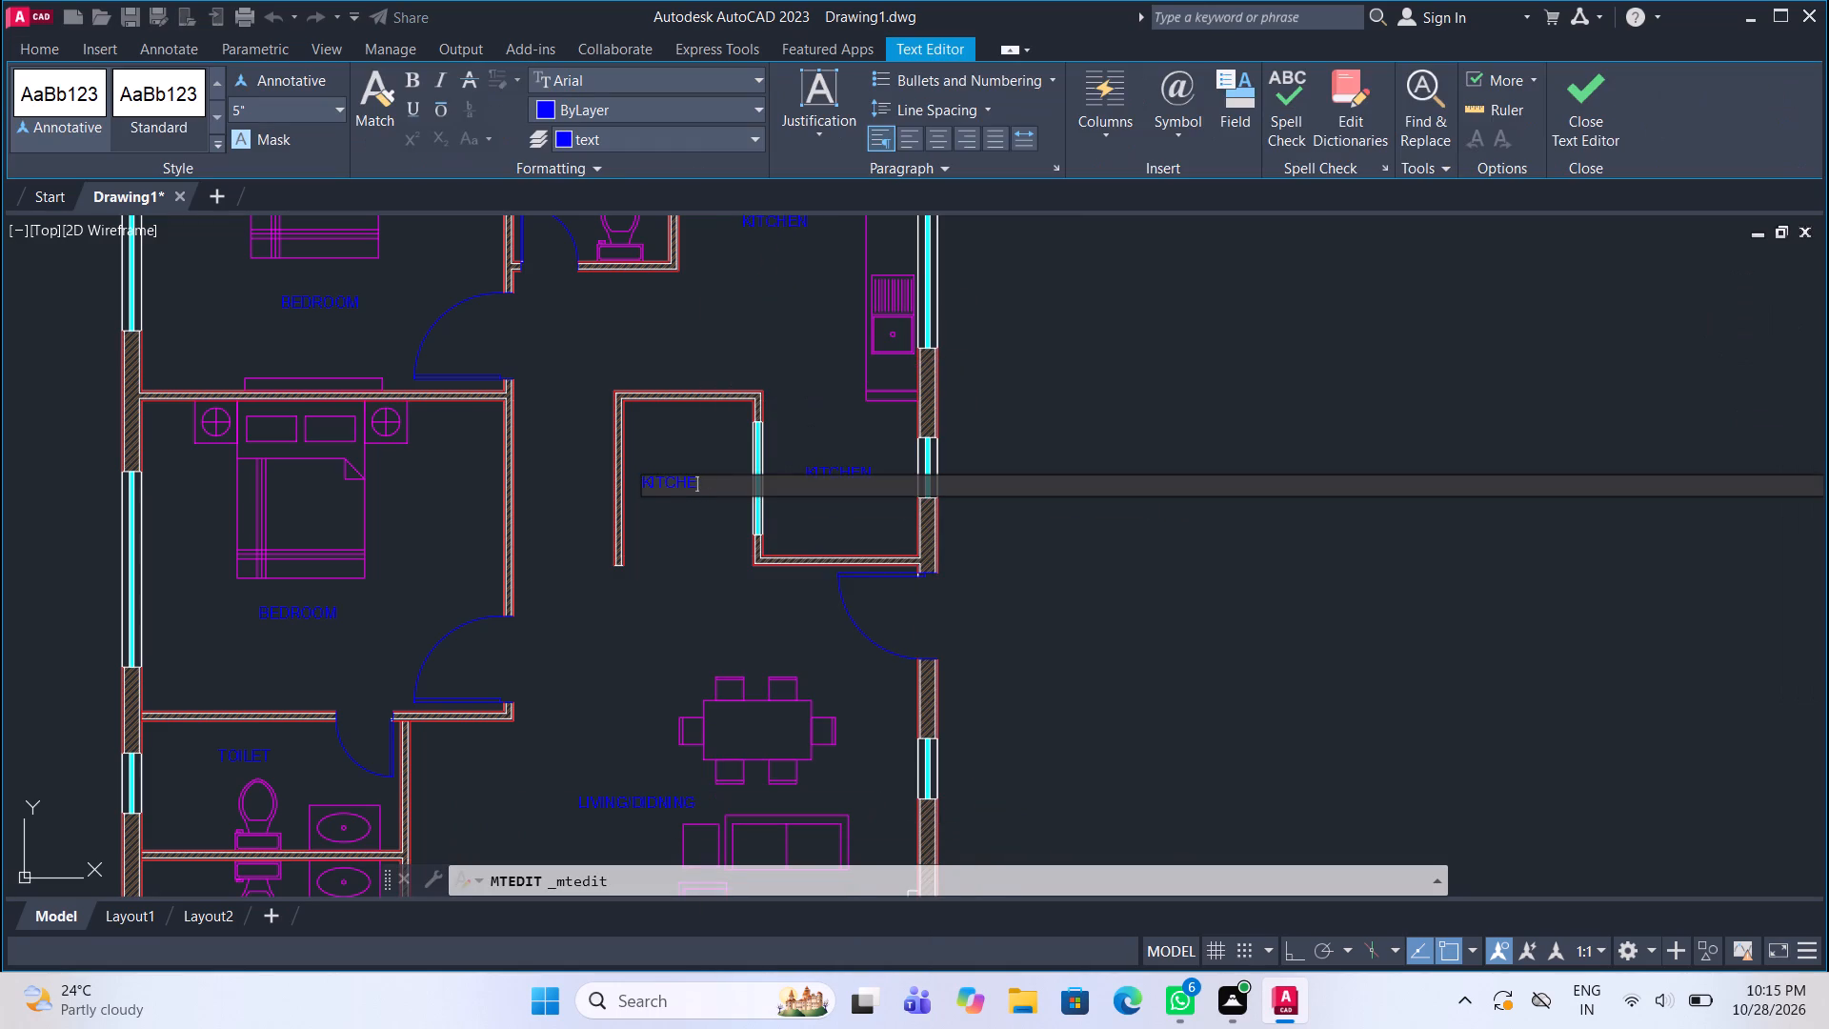
{"action": "type", "text": "POO"}
{"action": "type", "text": "JA"}
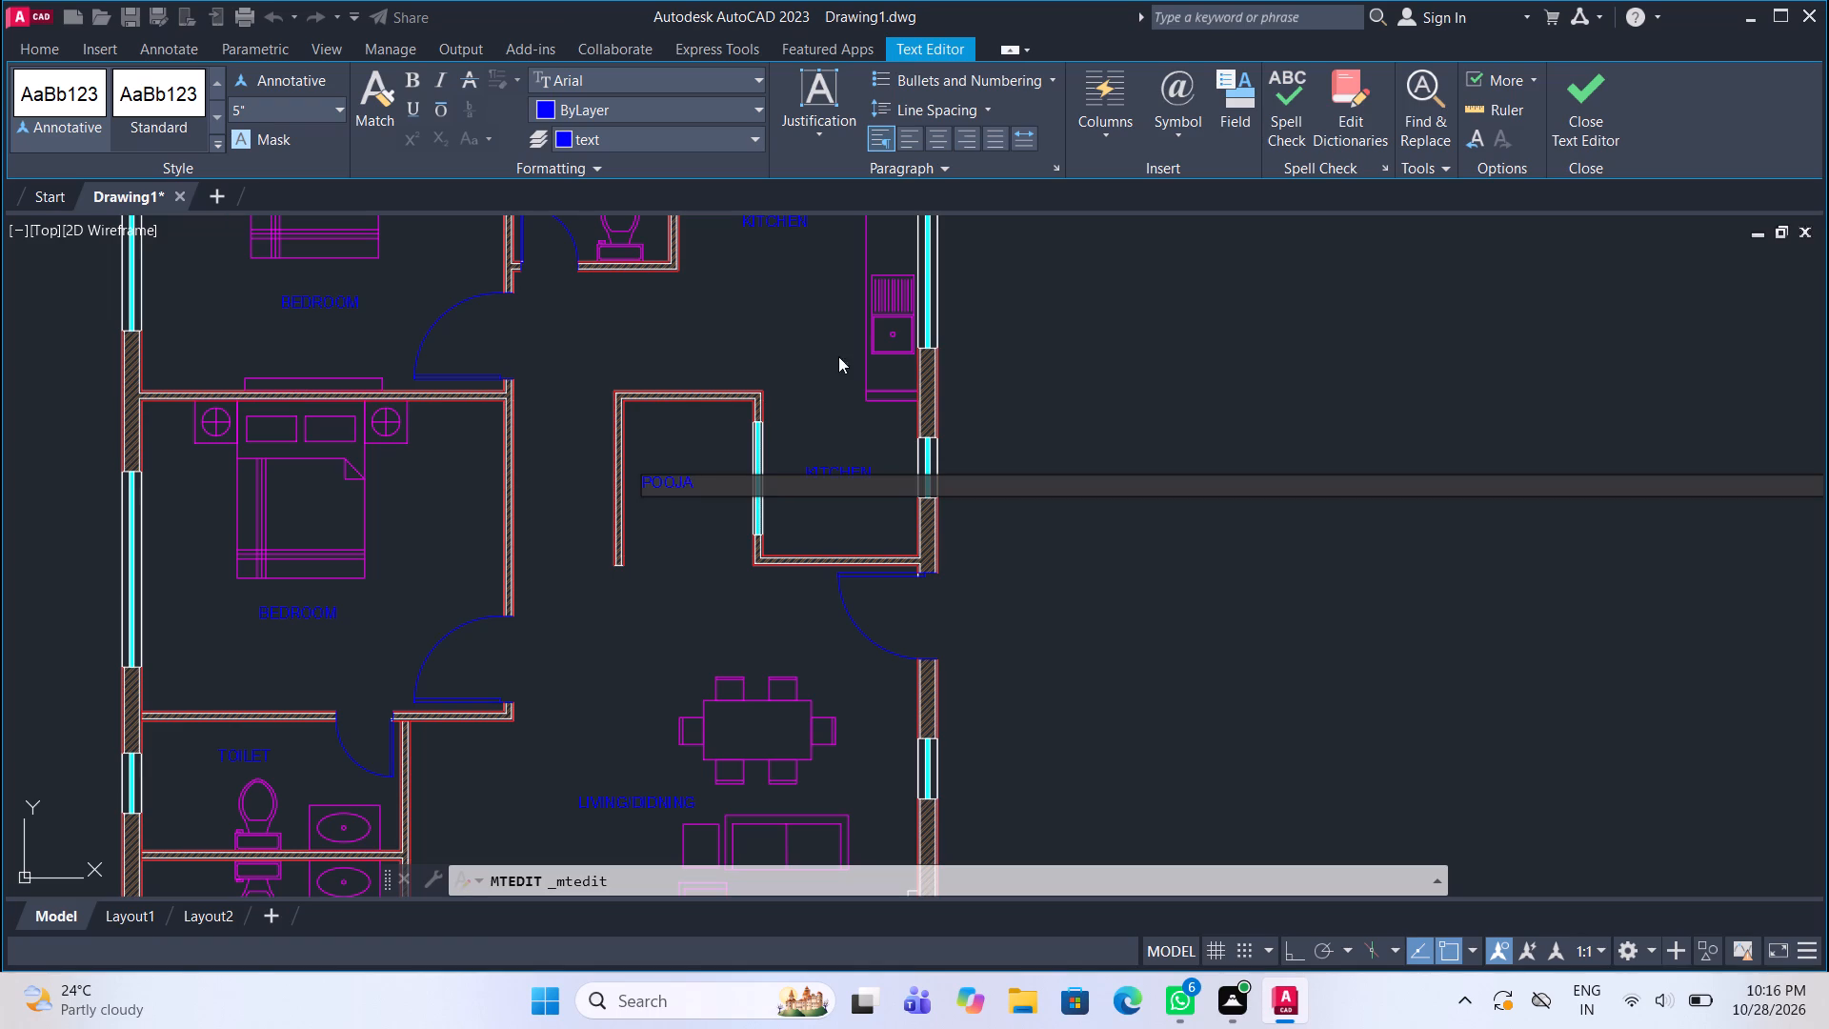
{"action": "left_click", "coordinate": [1569, 96]}
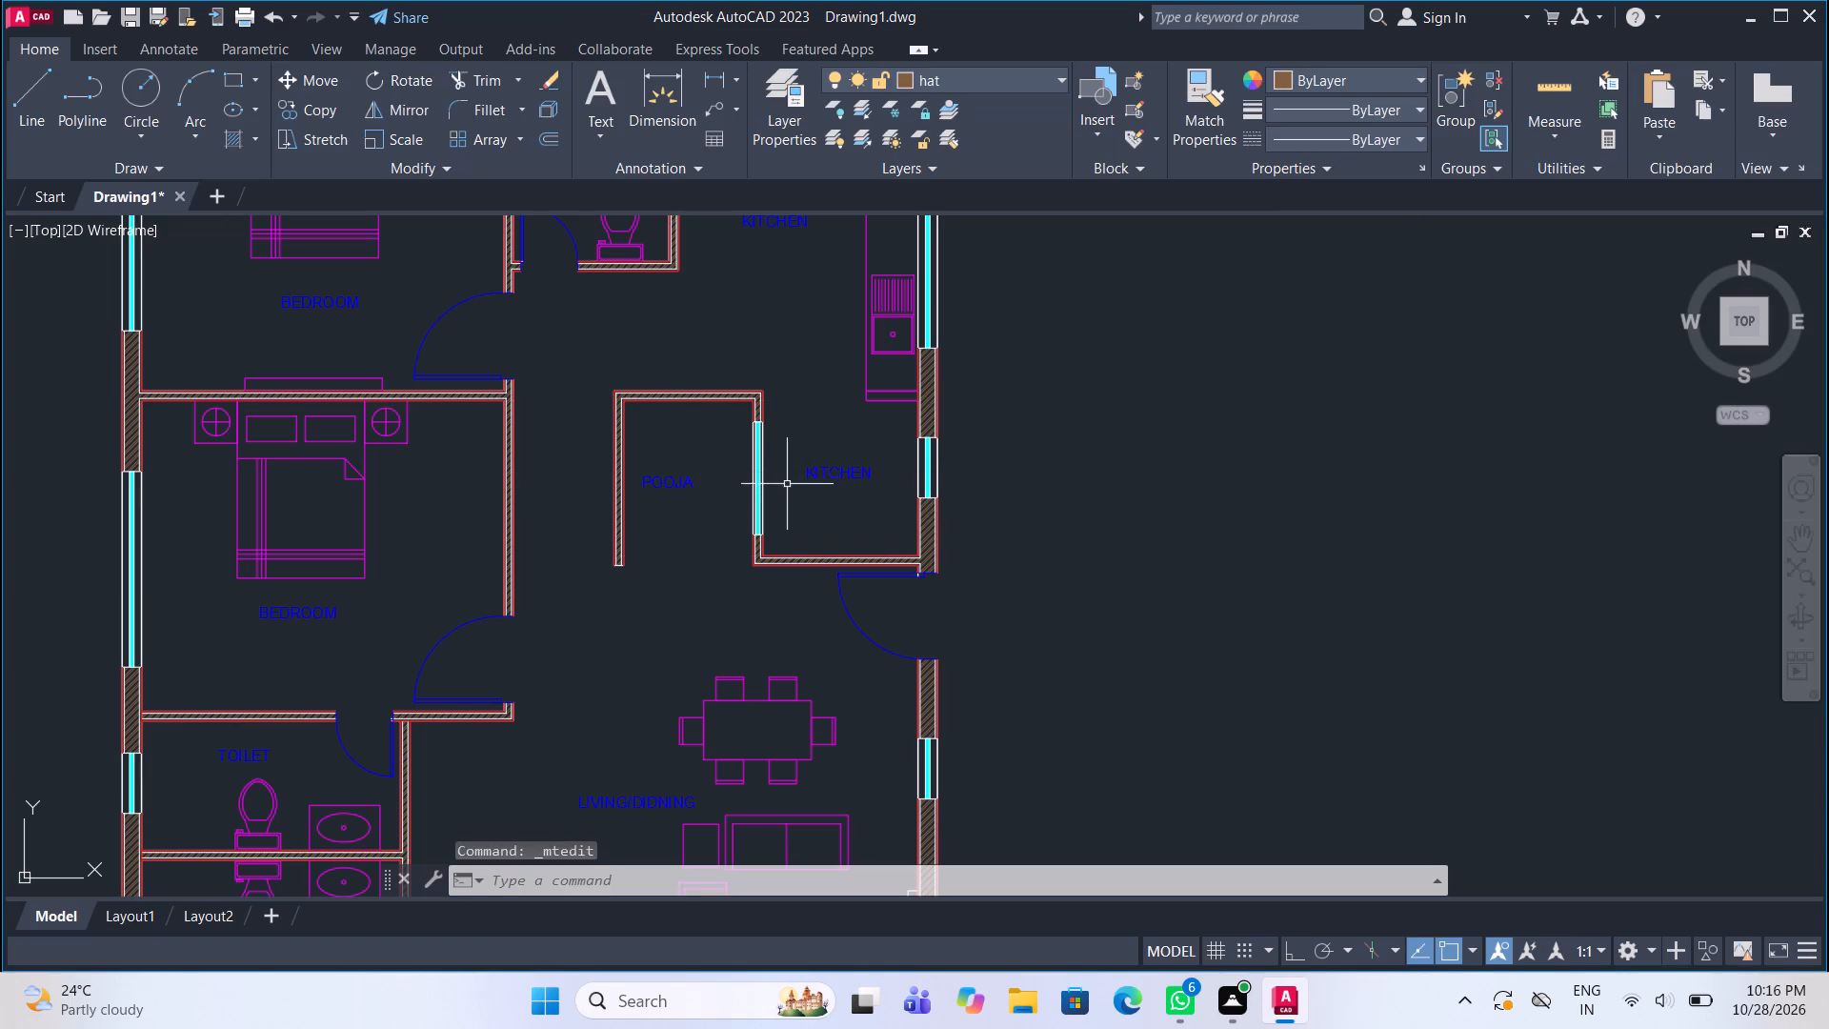
Replace the text of the copied KITCHEN label in the space east of the POOJA room with WASH AREA.
{"action": "left_click", "coordinate": [815, 478]}
{"action": "right_click", "coordinate": [815, 478]}
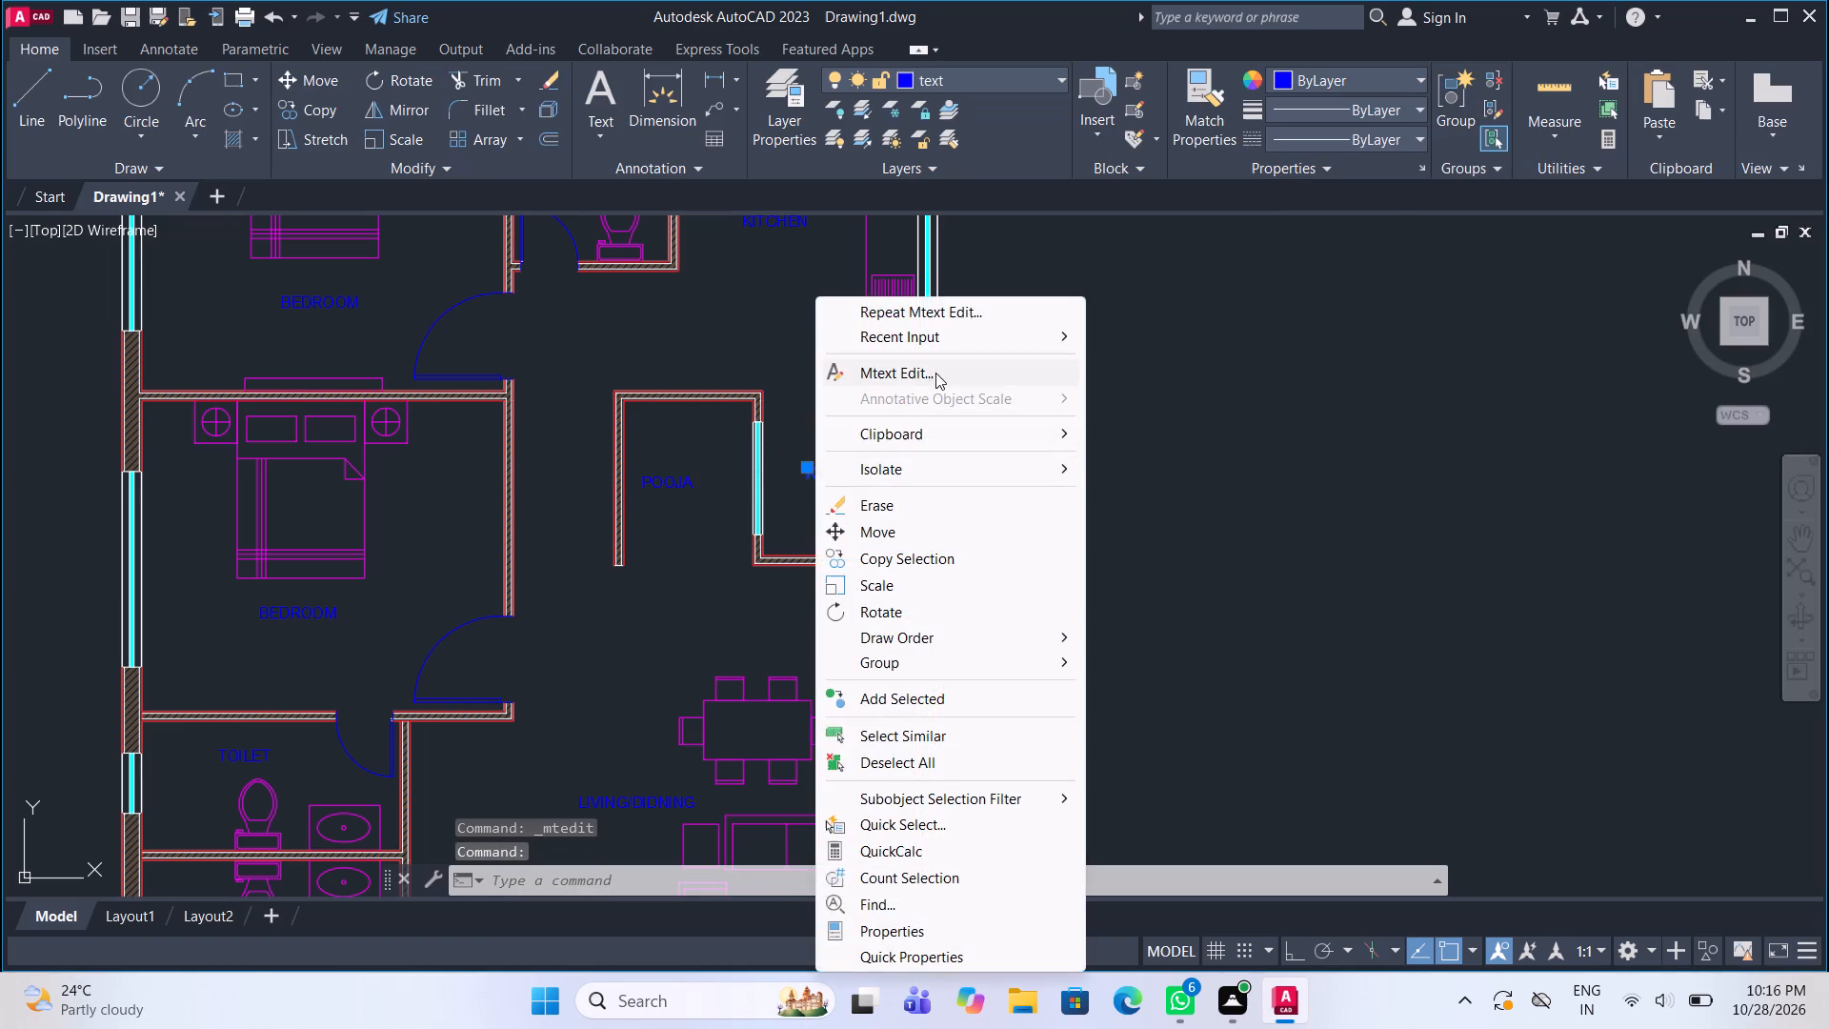
{"action": "left_click", "coordinate": [938, 368]}
{"action": "left_click", "coordinate": [894, 480]}
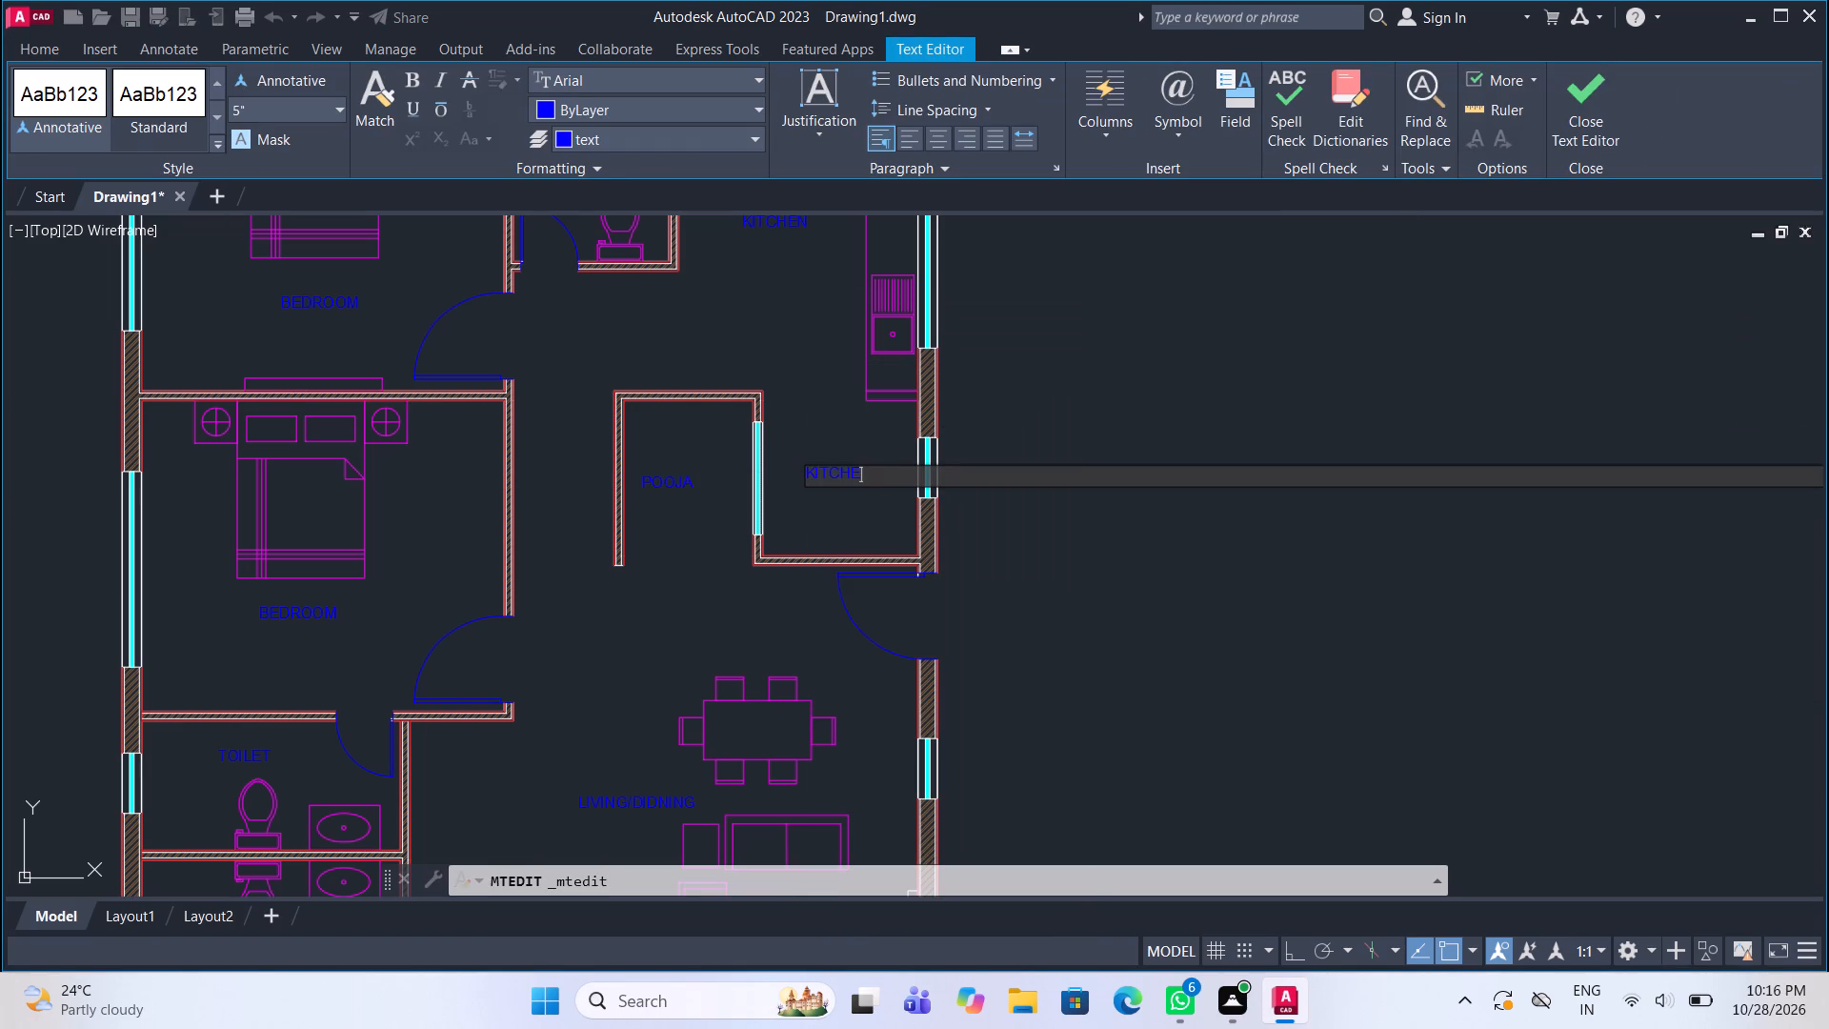
{"action": "key", "text": "BackSpace"}
{"action": "key", "text": "BackSpace"}
{"action": "key", "text": "BackSpace"}
{"action": "key", "text": "BackSpace"}
{"action": "key", "text": "BackSpace"}
{"action": "key", "text": "BackSpace"}
{"action": "key", "text": "BackSpace"}
{"action": "key", "text": "BackSpace"}
{"action": "key", "text": "BackSpace"}
{"action": "key", "text": "BackSpace"}
{"action": "key", "text": "BackSpace"}
{"action": "key", "text": "BackSpace"}
{"action": "key", "text": "BackSpace"}
{"action": "key", "text": "BackSpace"}
{"action": "key", "text": "BackSpace"}
{"action": "key", "text": "BackSpace"}
{"action": "key", "text": "BackSpace"}
{"action": "key", "text": "BackSpace"}
{"action": "key", "text": "BackSpace"}
{"action": "key", "text": "BackSpace"}
{"action": "type", "text": "WASH AREA"}
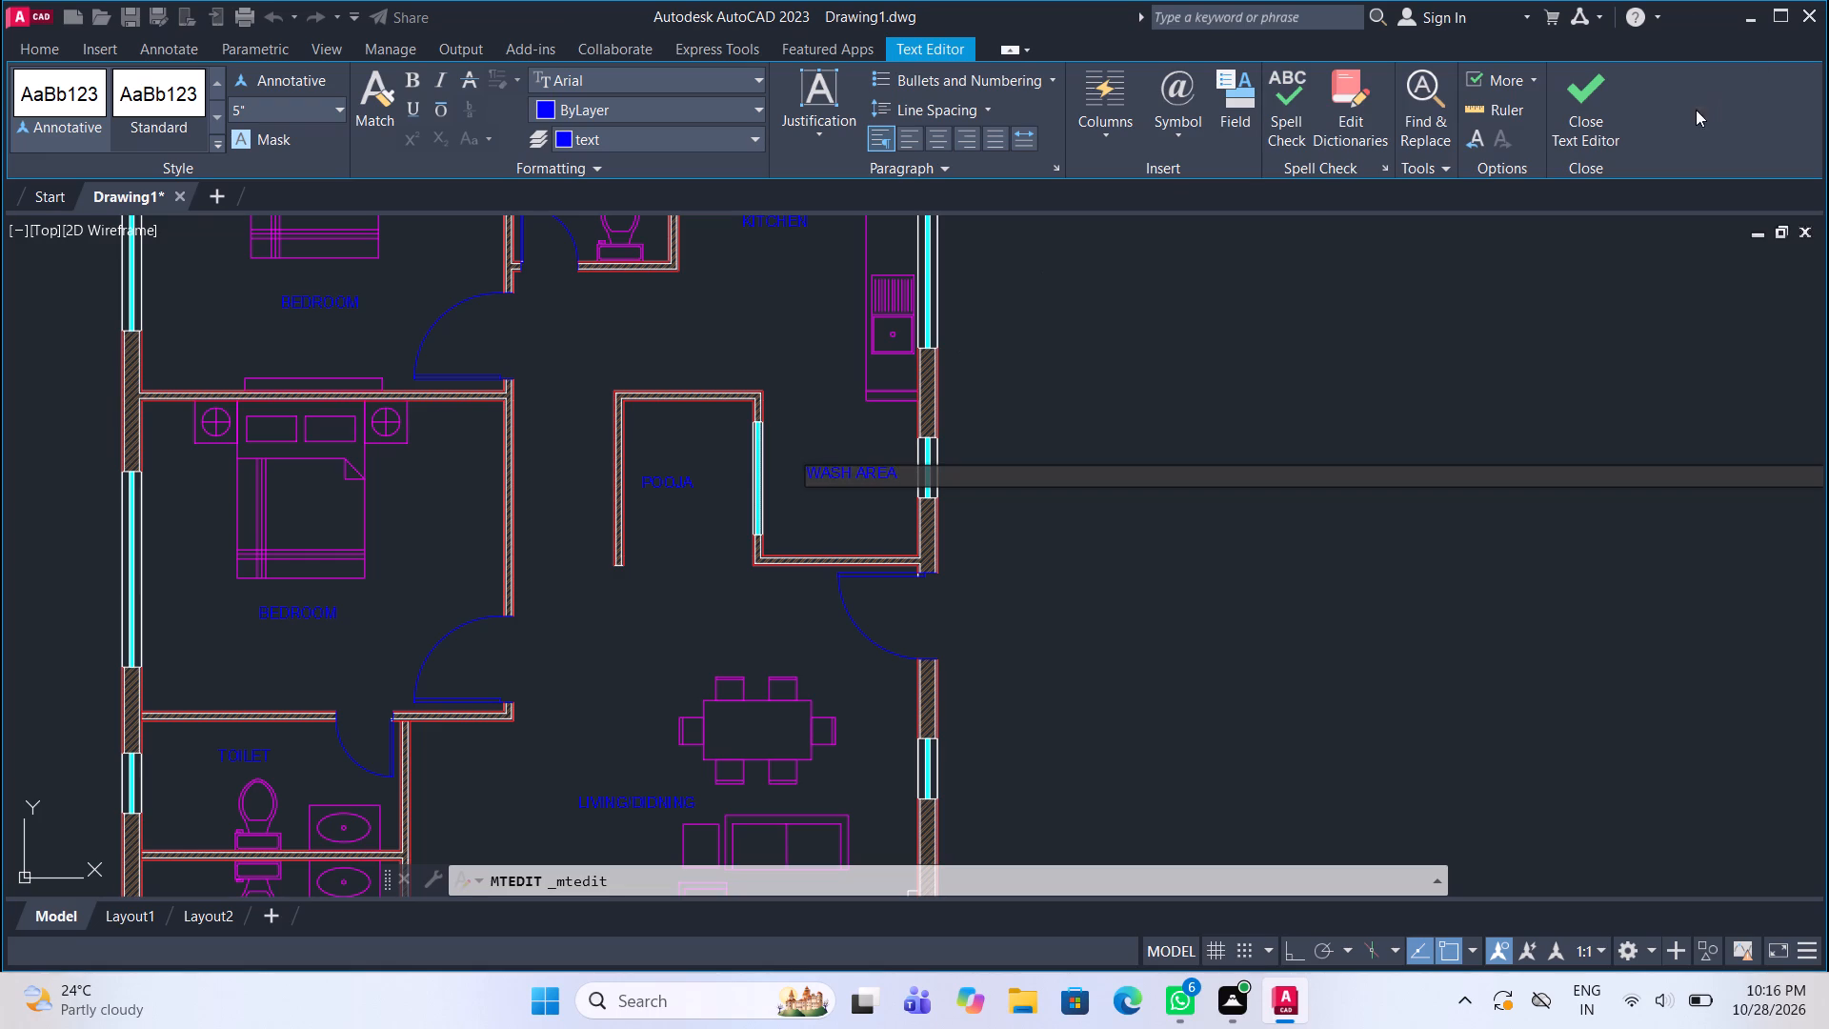
{"action": "left_click", "coordinate": [1552, 127]}
Look over the room labels across the whole plan, from the verandah up to the toilet and kitchen.
{"action": "scroll", "coordinate": [673, 537], "scroll_direction": "down", "scroll_amount": 2}
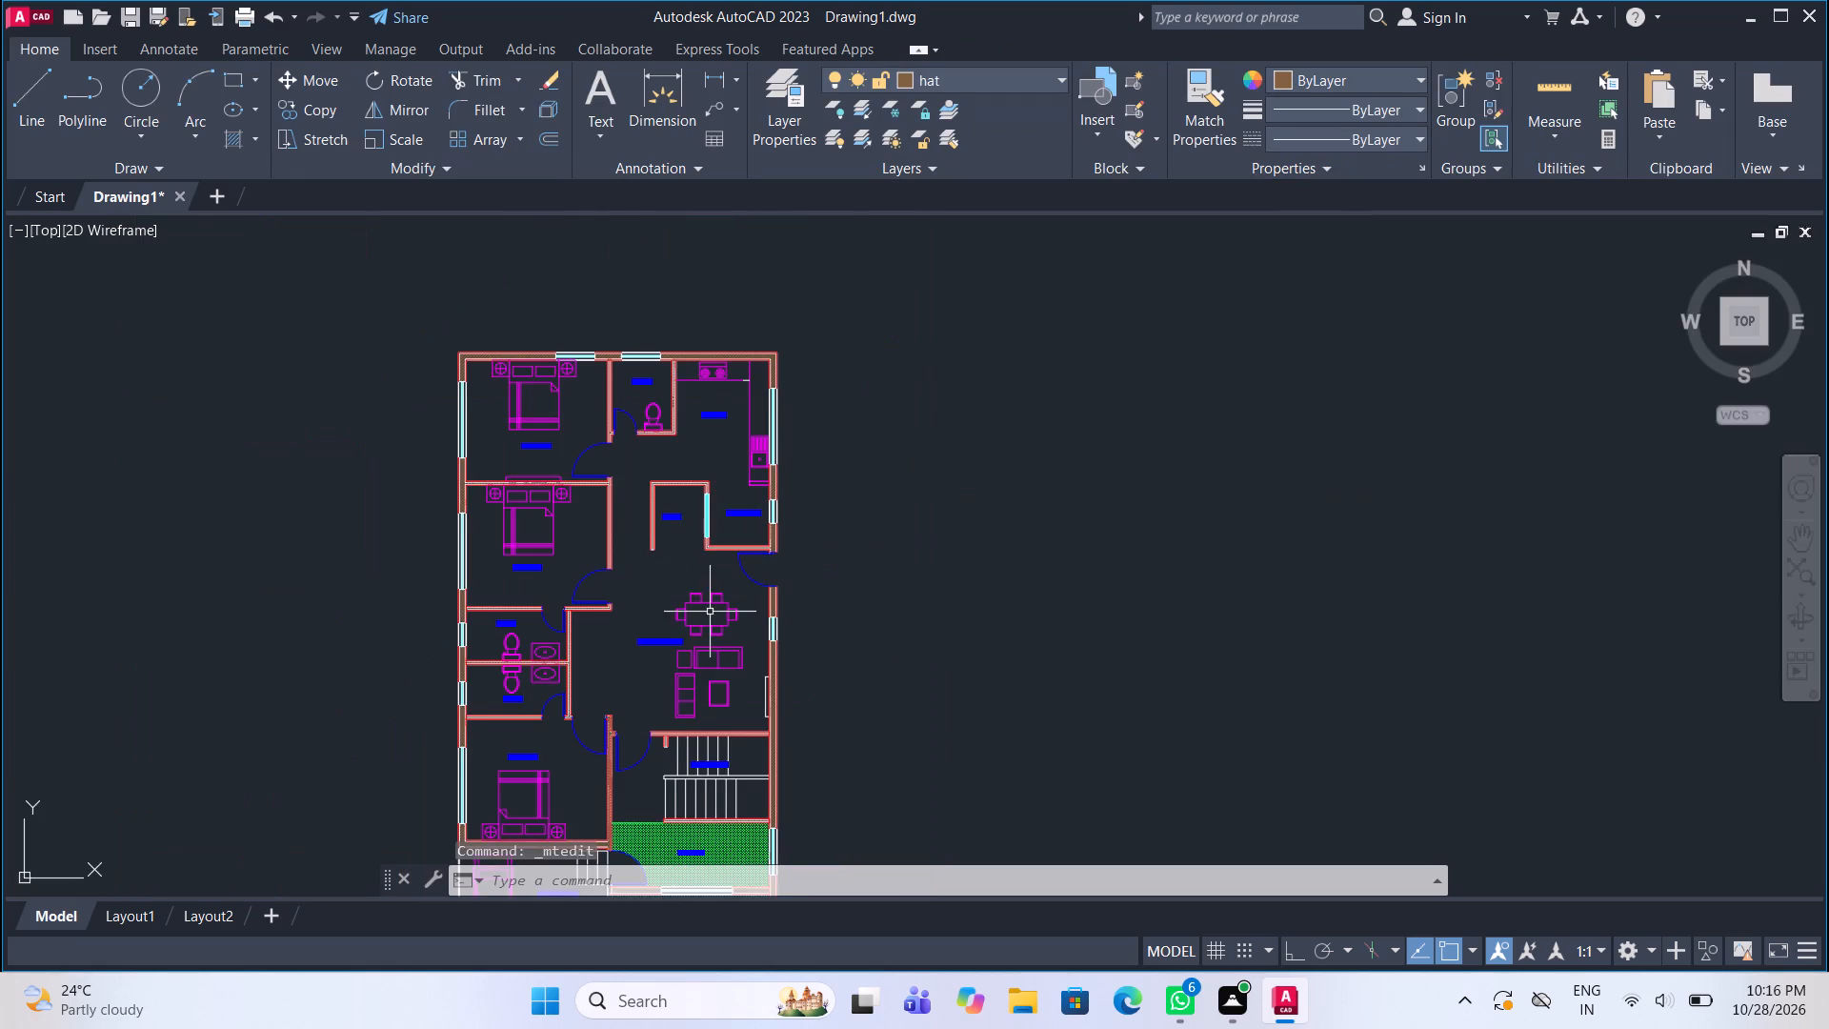
{"action": "middle_click_drag", "start_coordinate": [708, 610], "coordinate": [707, 476]}
{"action": "scroll", "coordinate": [649, 638], "scroll_direction": "up", "scroll_amount": 1}
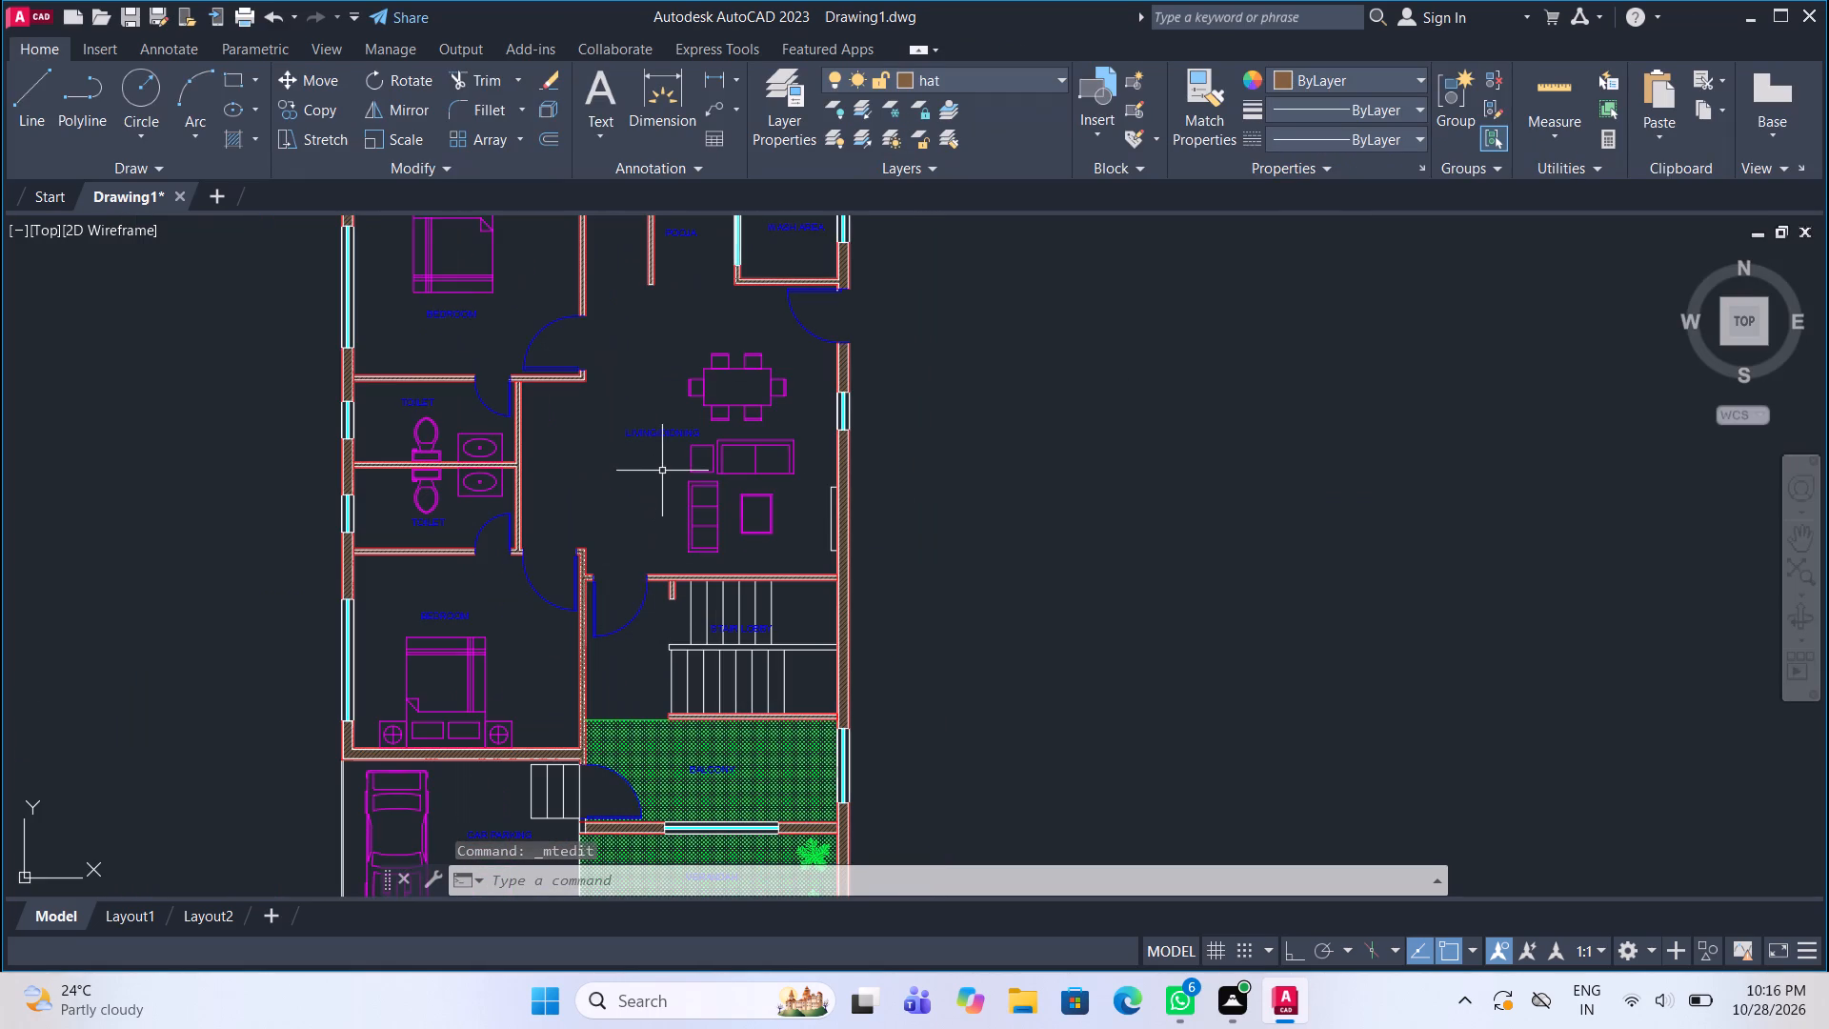
{"action": "scroll", "coordinate": [662, 471], "scroll_direction": "down", "scroll_amount": 2}
{"action": "scroll", "coordinate": [714, 641], "scroll_direction": "up", "scroll_amount": 3}
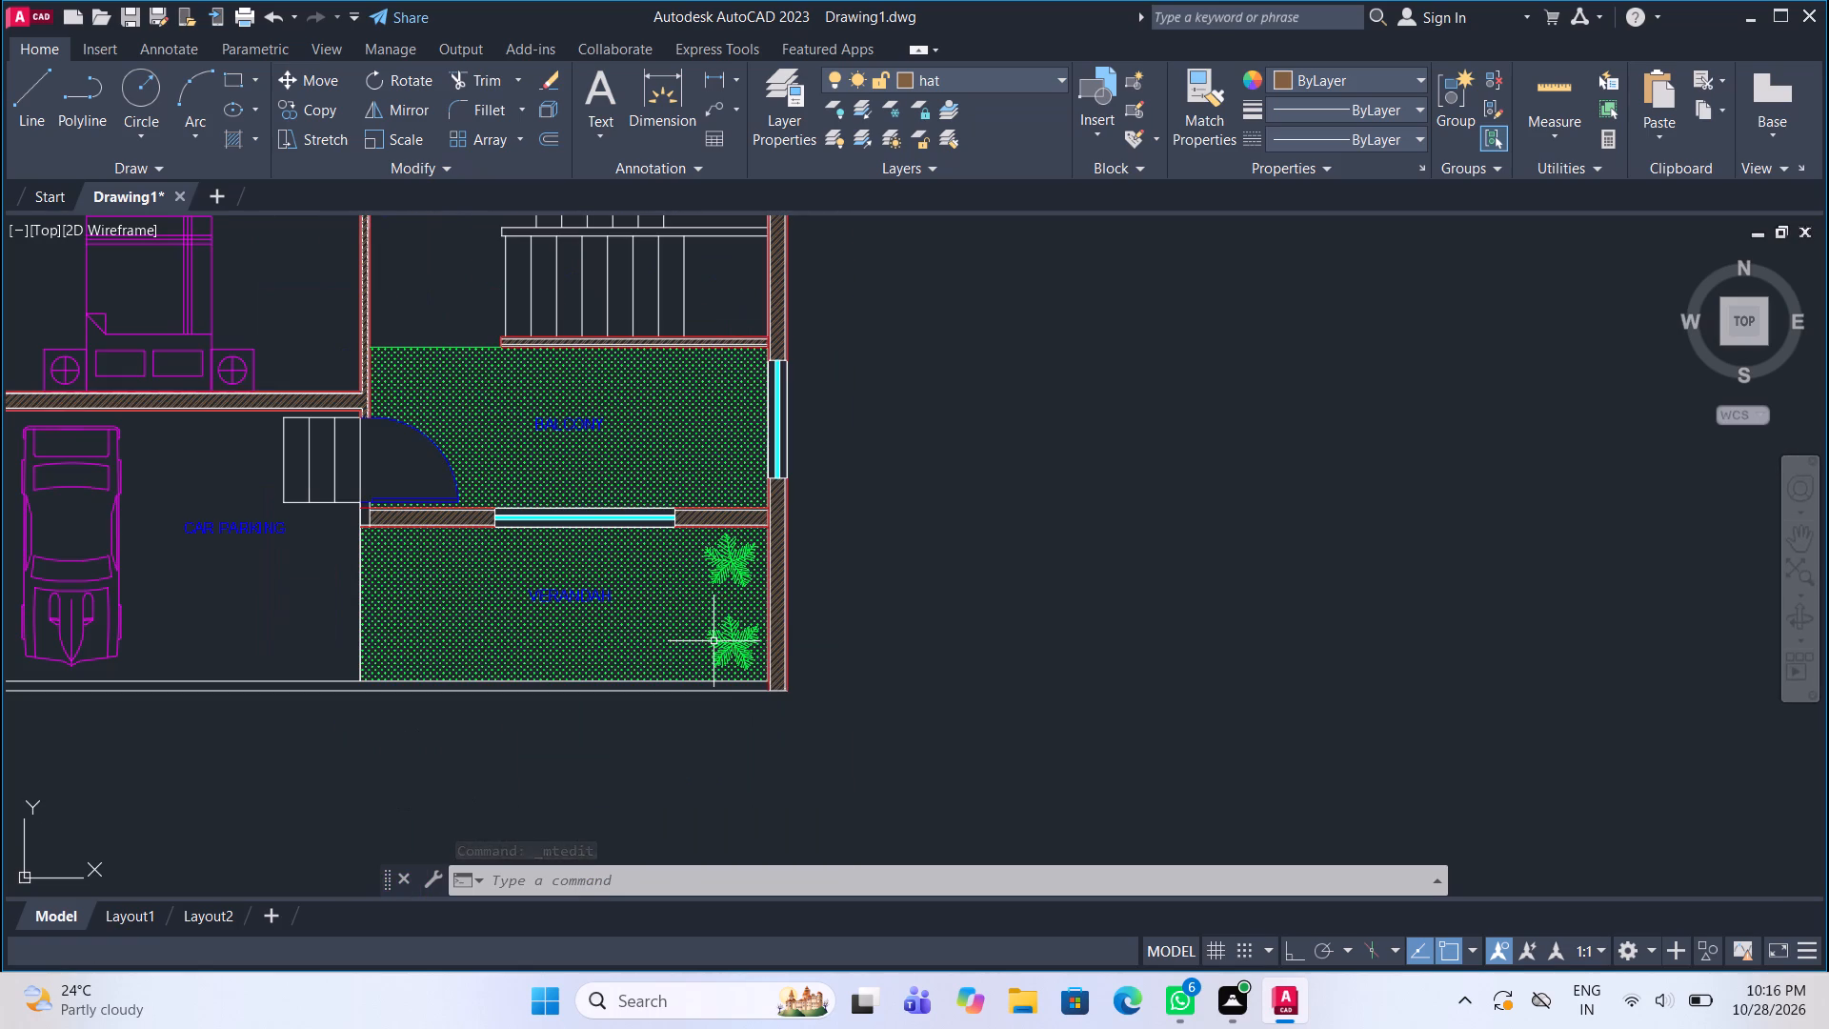
{"action": "scroll", "coordinate": [718, 628], "scroll_direction": "down", "scroll_amount": 3}
{"action": "scroll", "coordinate": [652, 317], "scroll_direction": "up", "scroll_amount": 2}
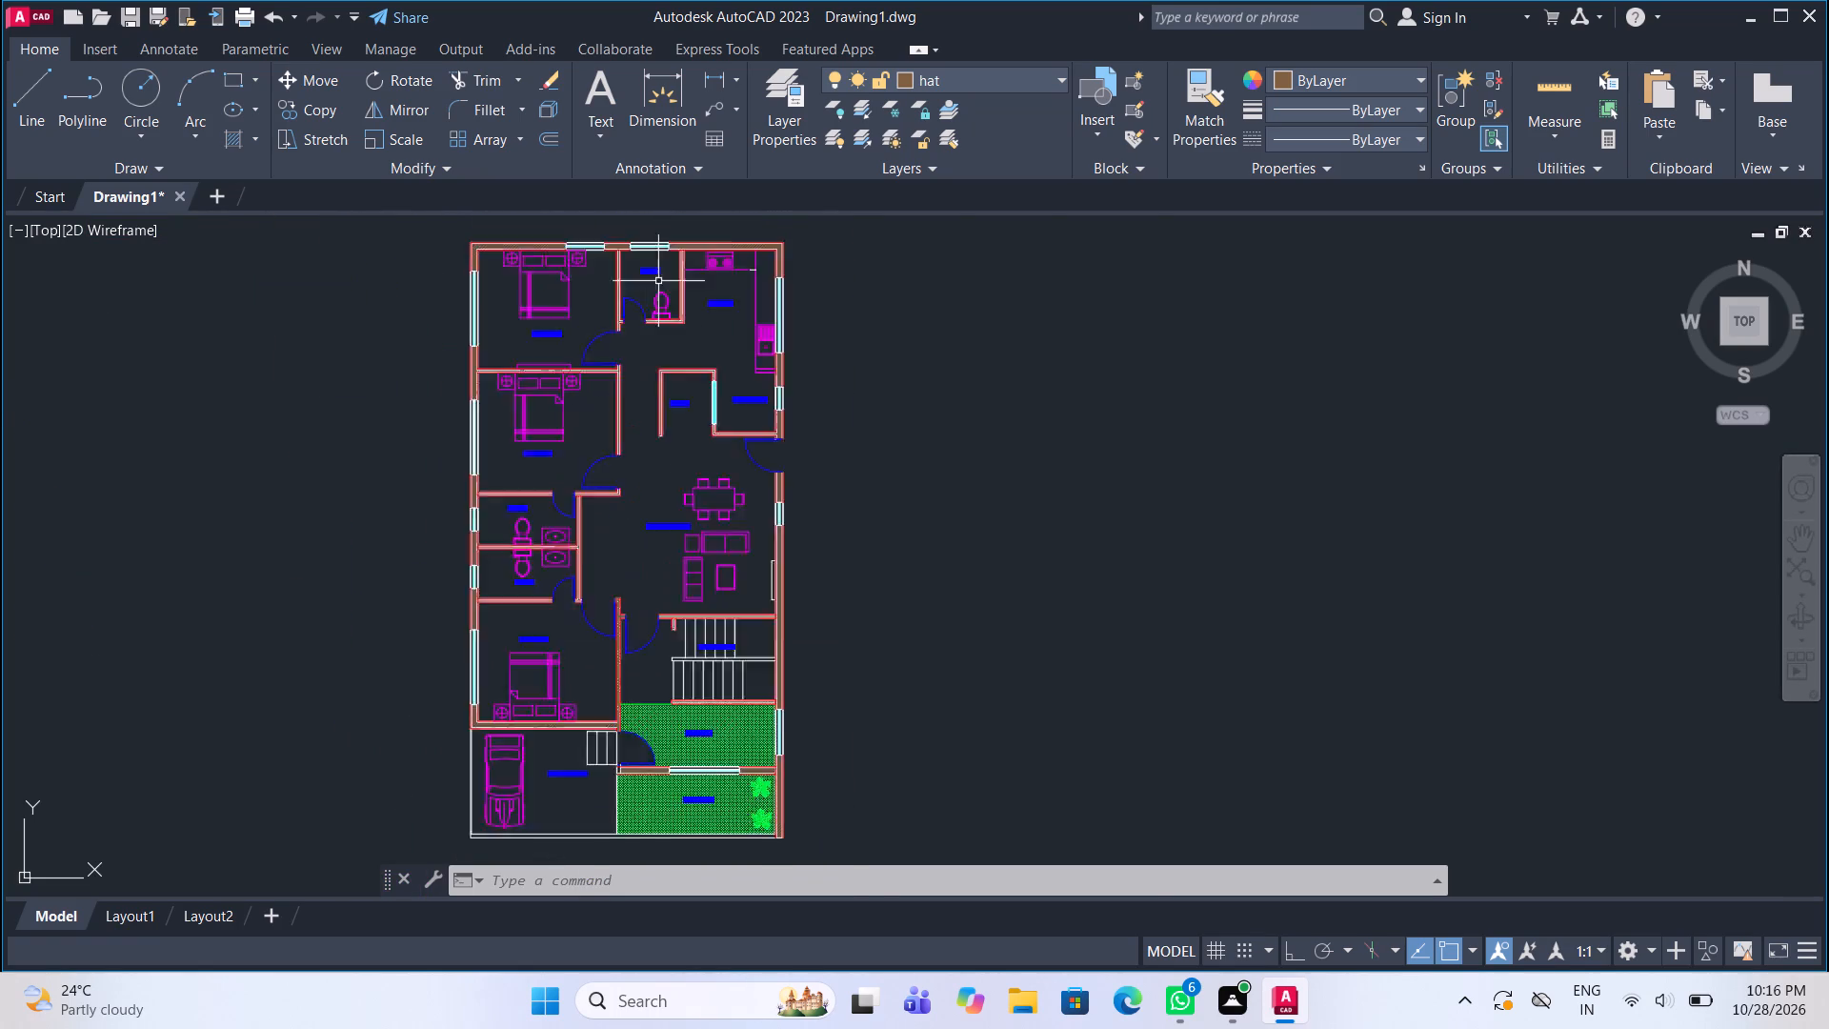
{"action": "scroll", "coordinate": [649, 267], "scroll_direction": "up", "scroll_amount": 2}
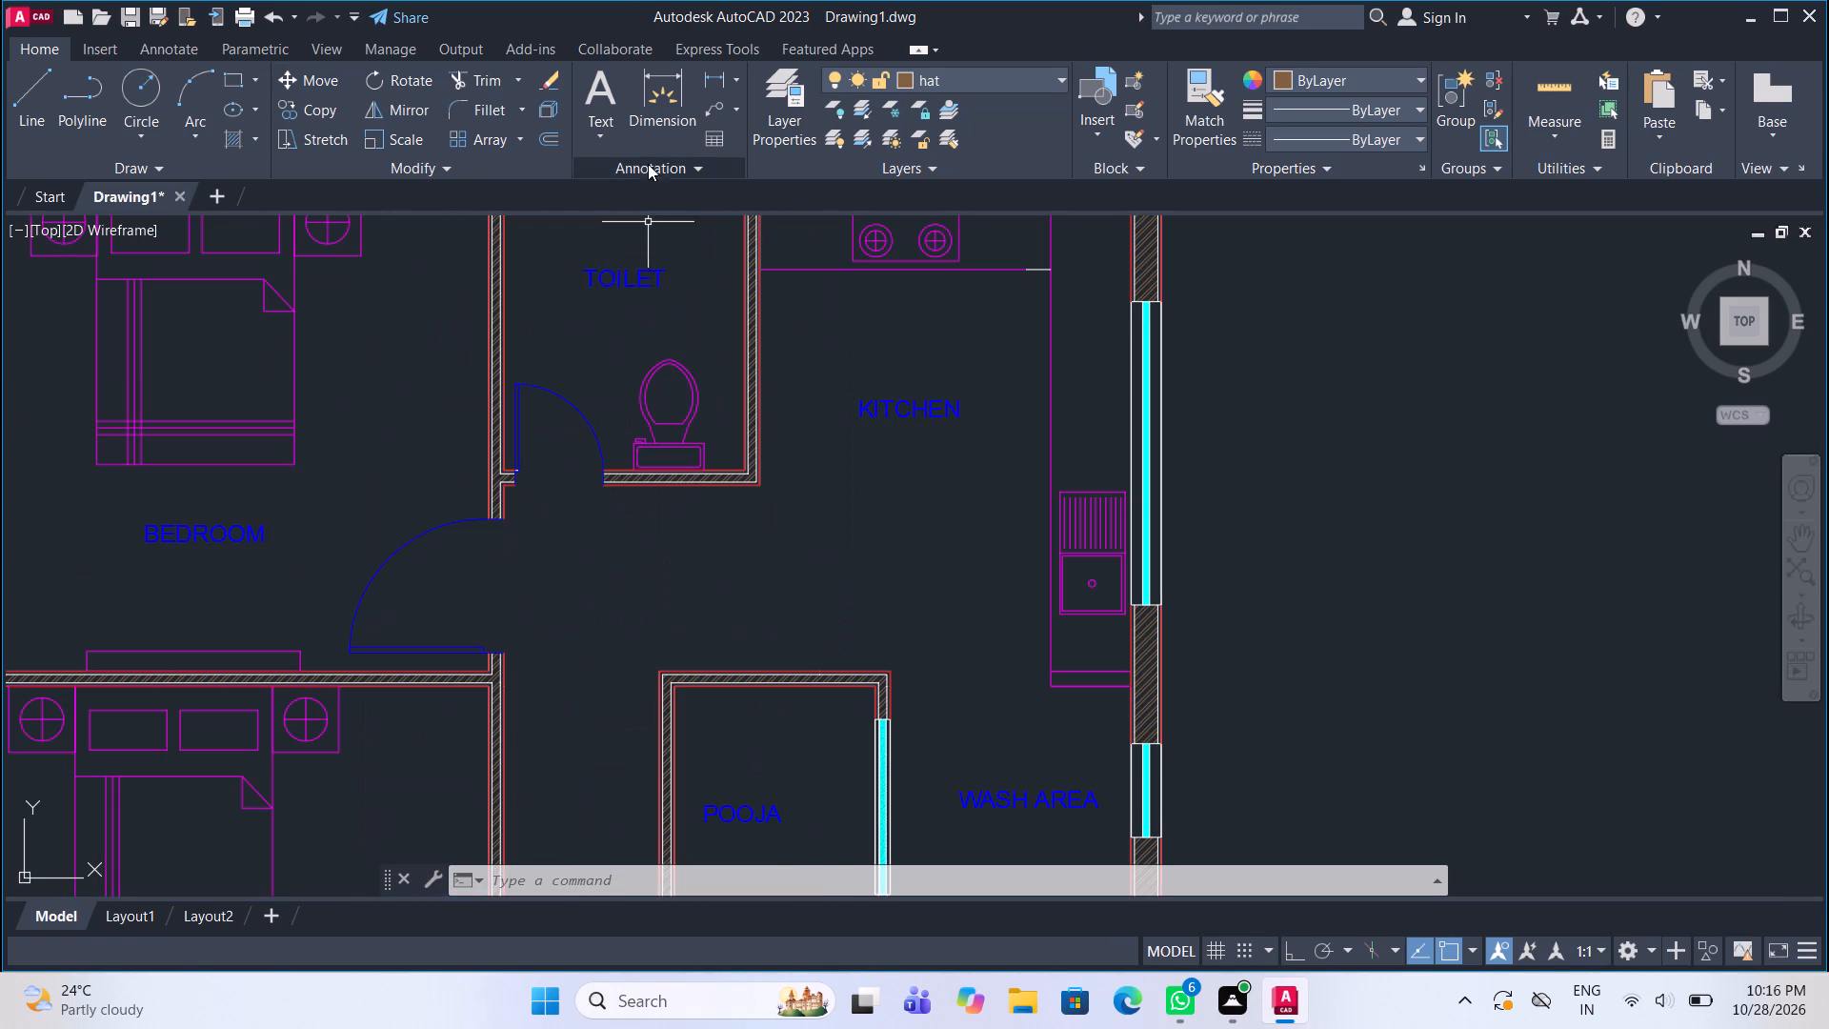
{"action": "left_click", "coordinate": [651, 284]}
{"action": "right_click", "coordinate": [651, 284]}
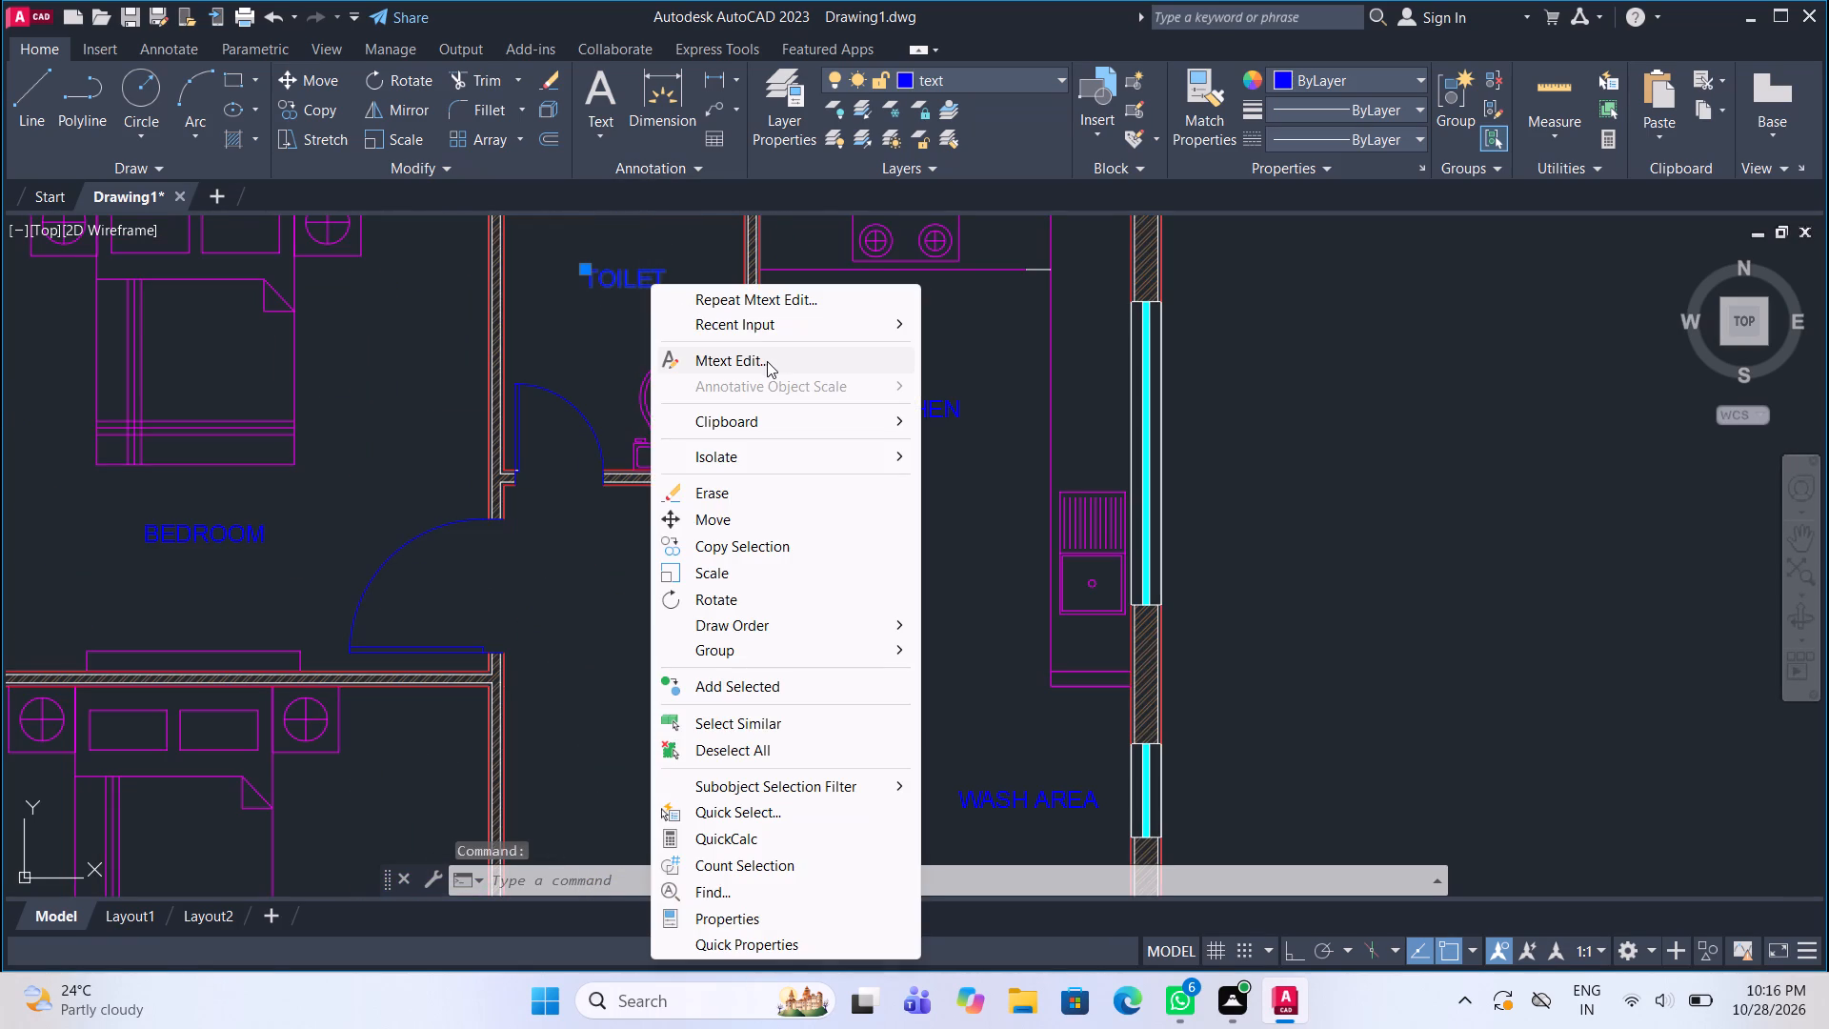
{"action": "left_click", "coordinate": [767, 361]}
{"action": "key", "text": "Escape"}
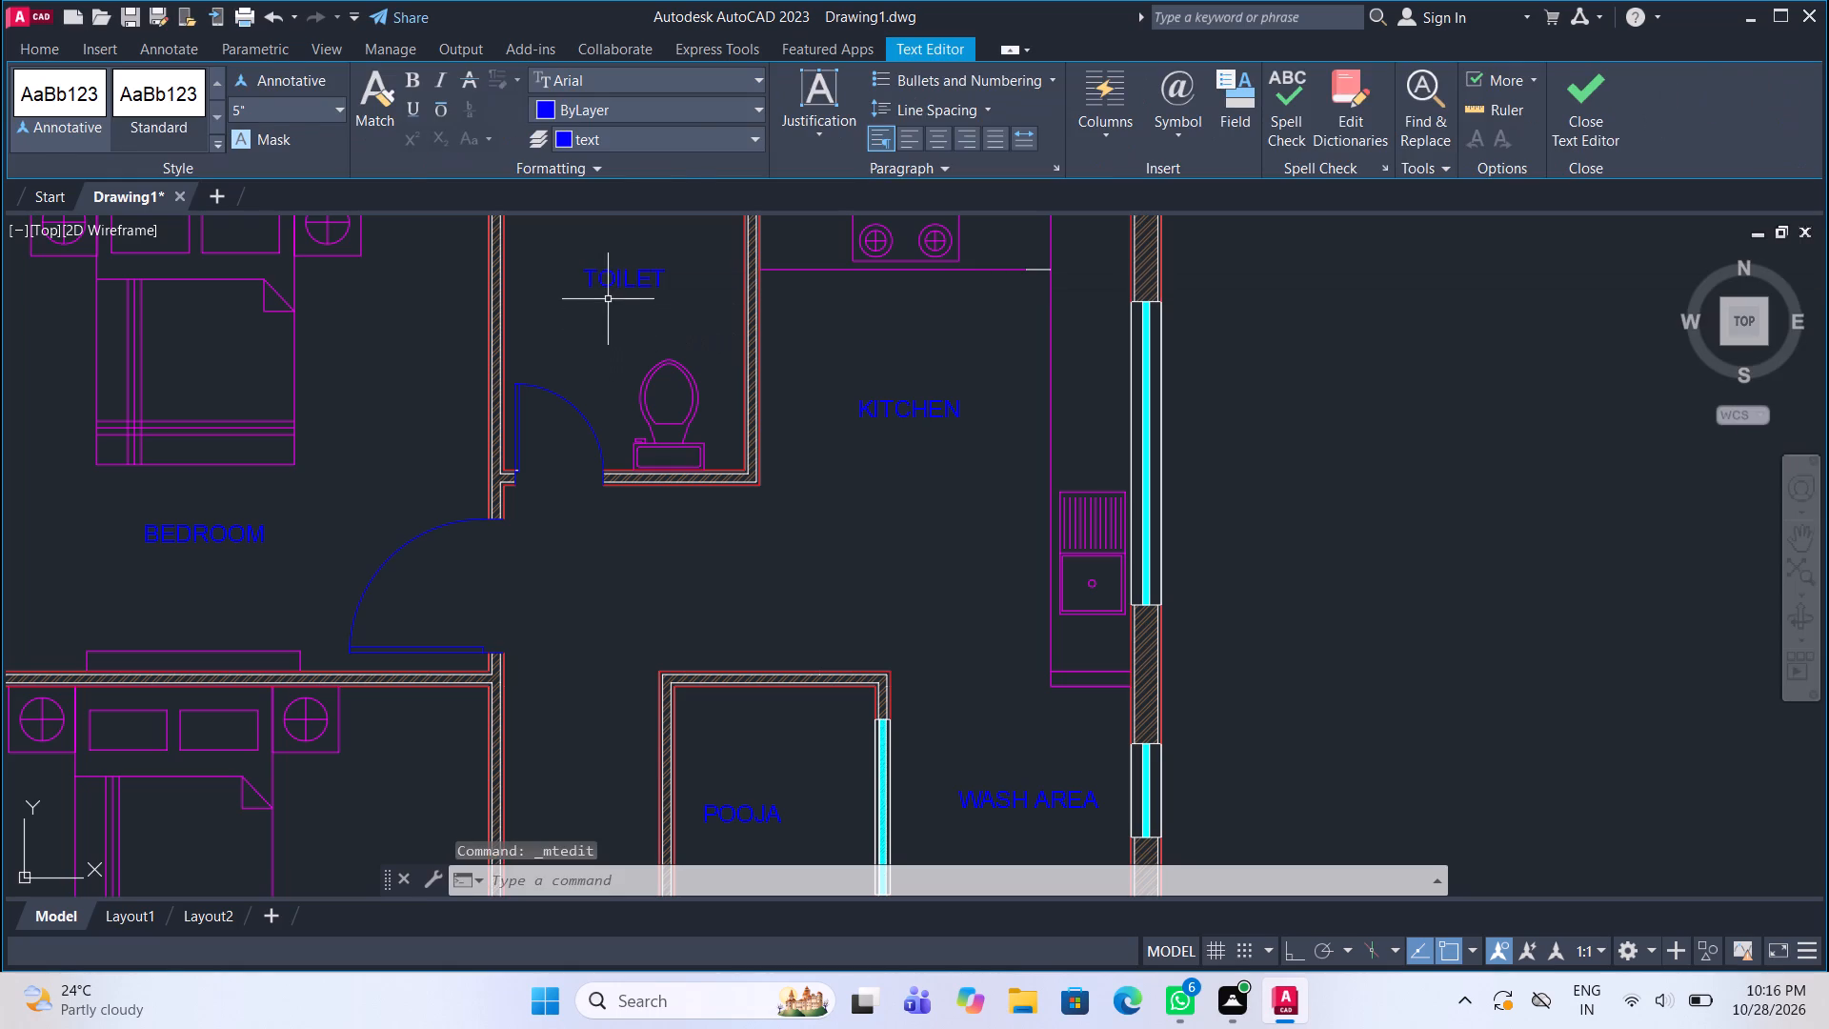
Select all labels similar to the TOILET label by the kitchen and move them to the wall layer.
{"action": "left_click", "coordinate": [615, 270]}
{"action": "right_click", "coordinate": [617, 273]}
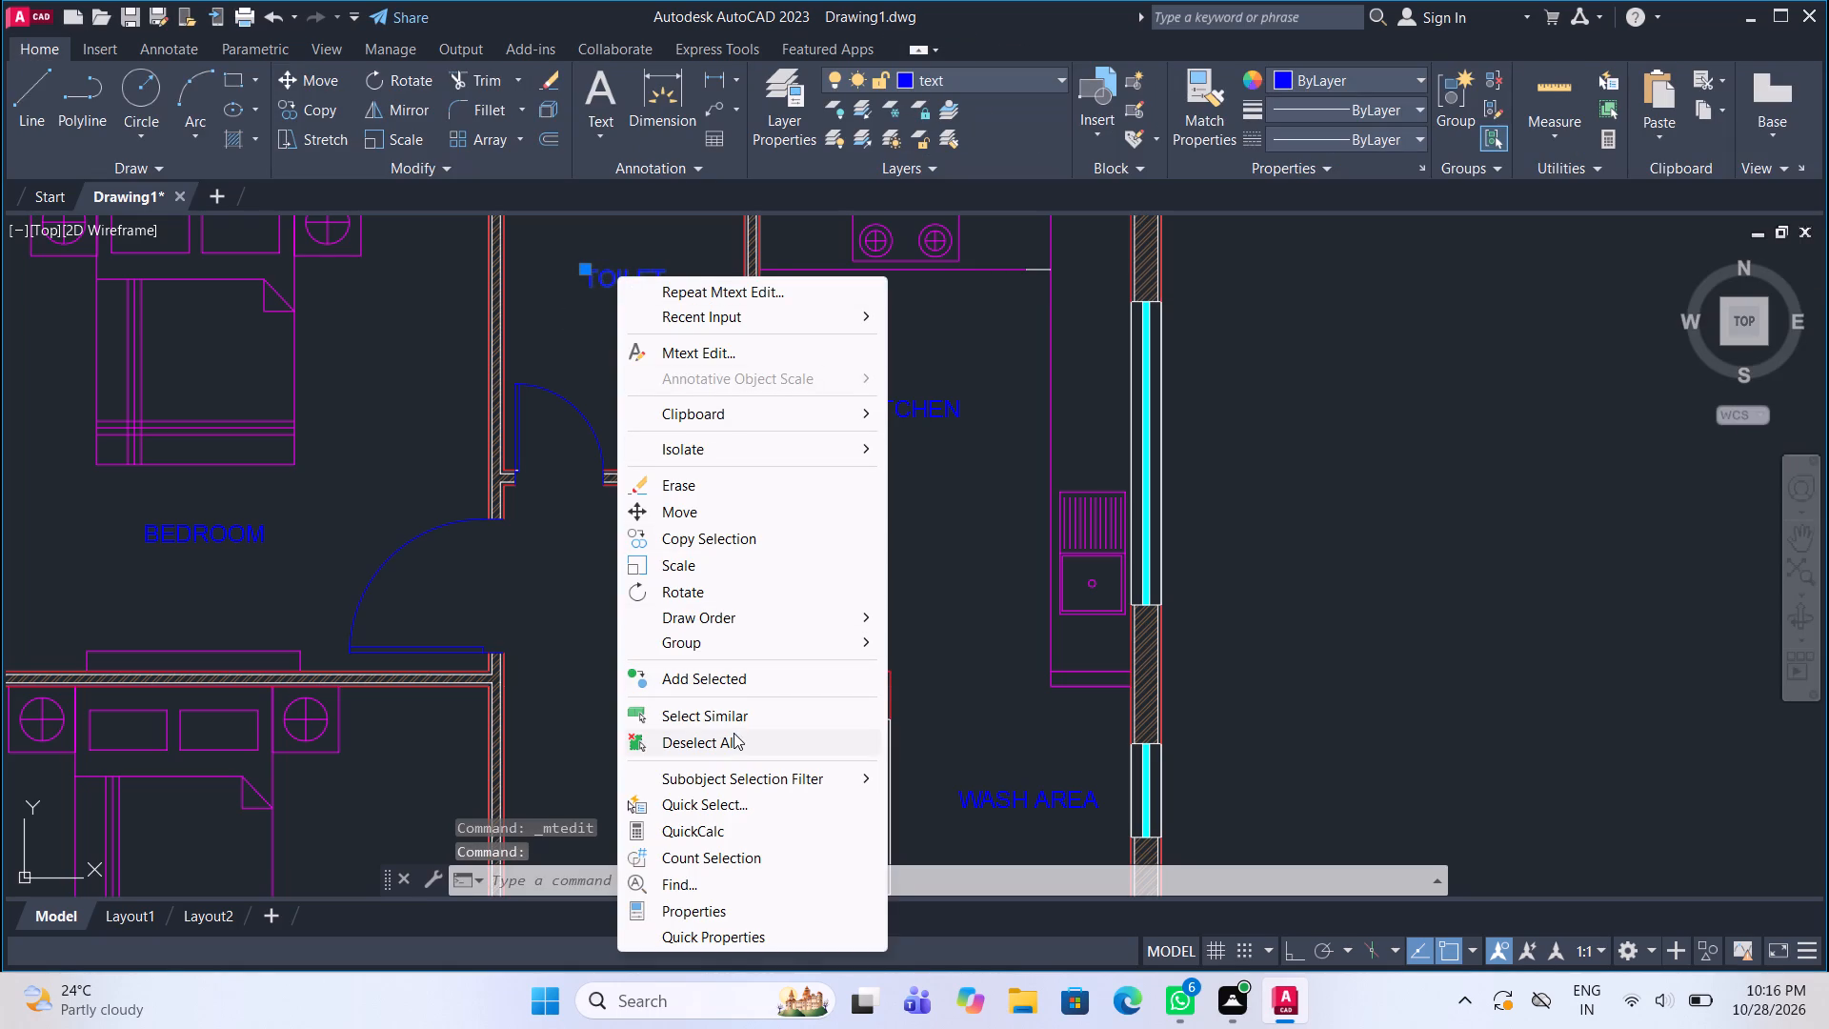
{"action": "left_click", "coordinate": [734, 721]}
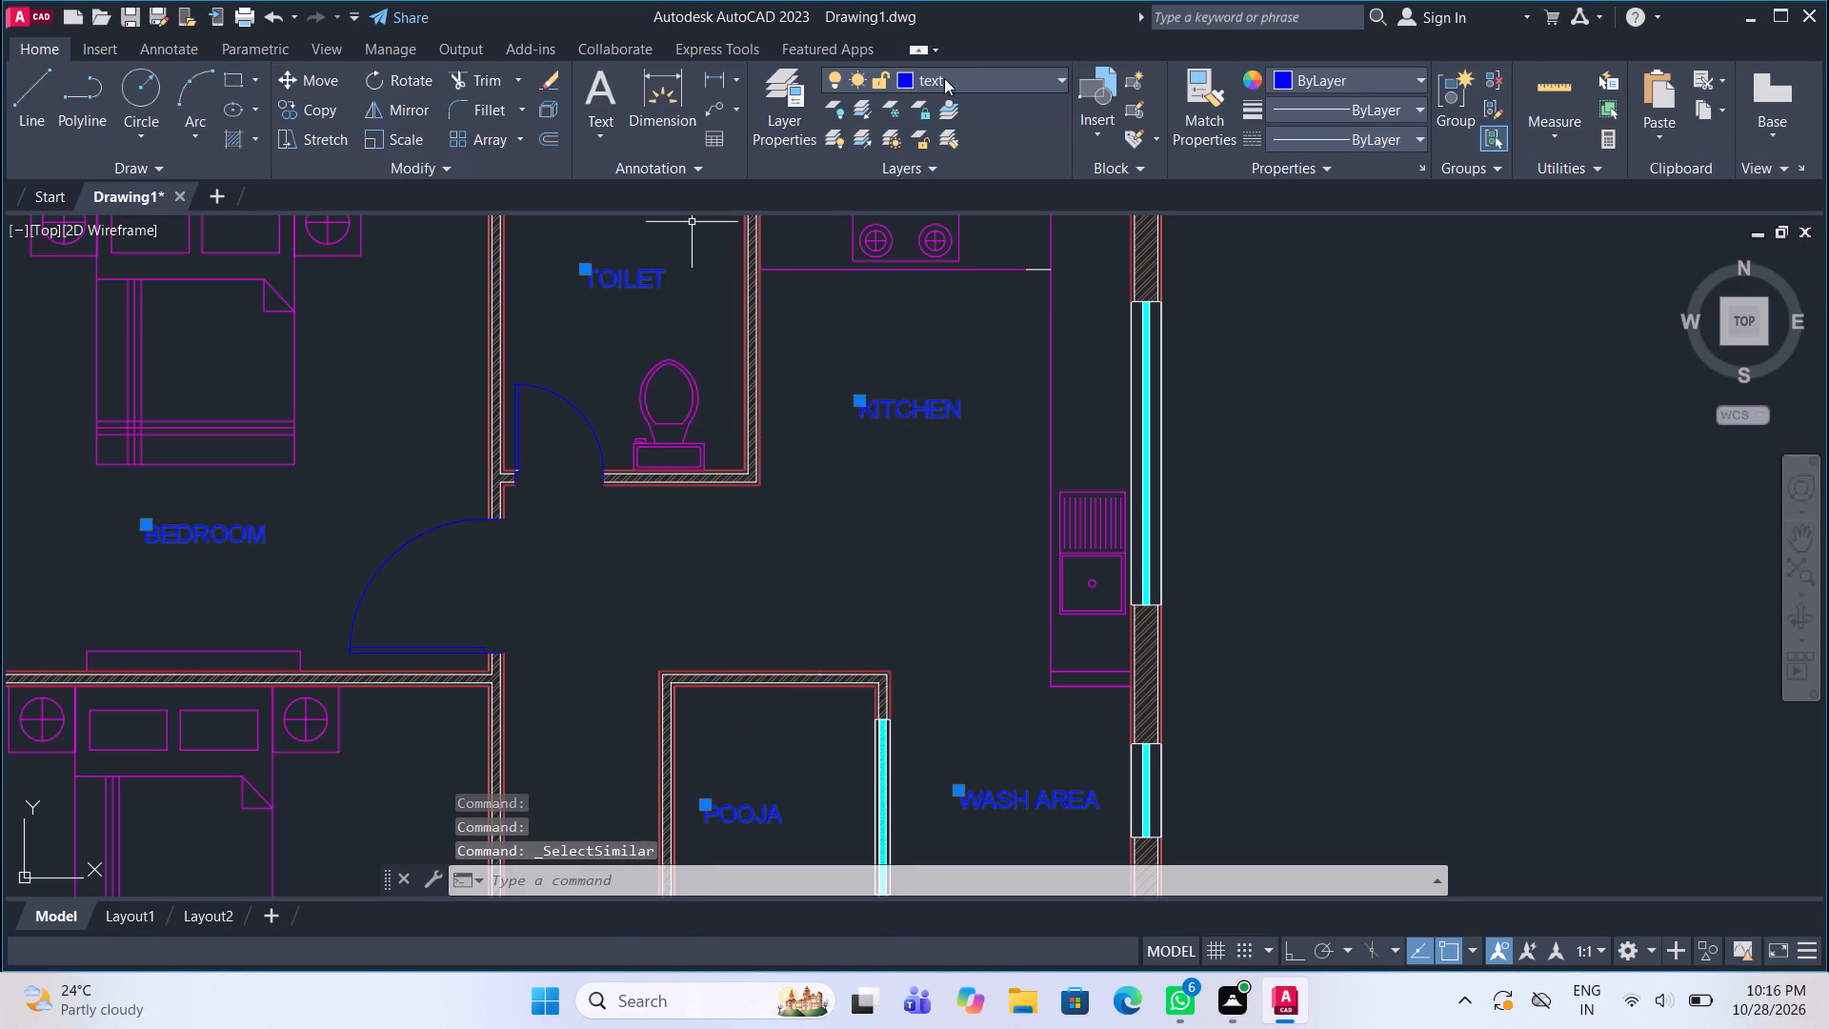
{"action": "left_click", "coordinate": [899, 72]}
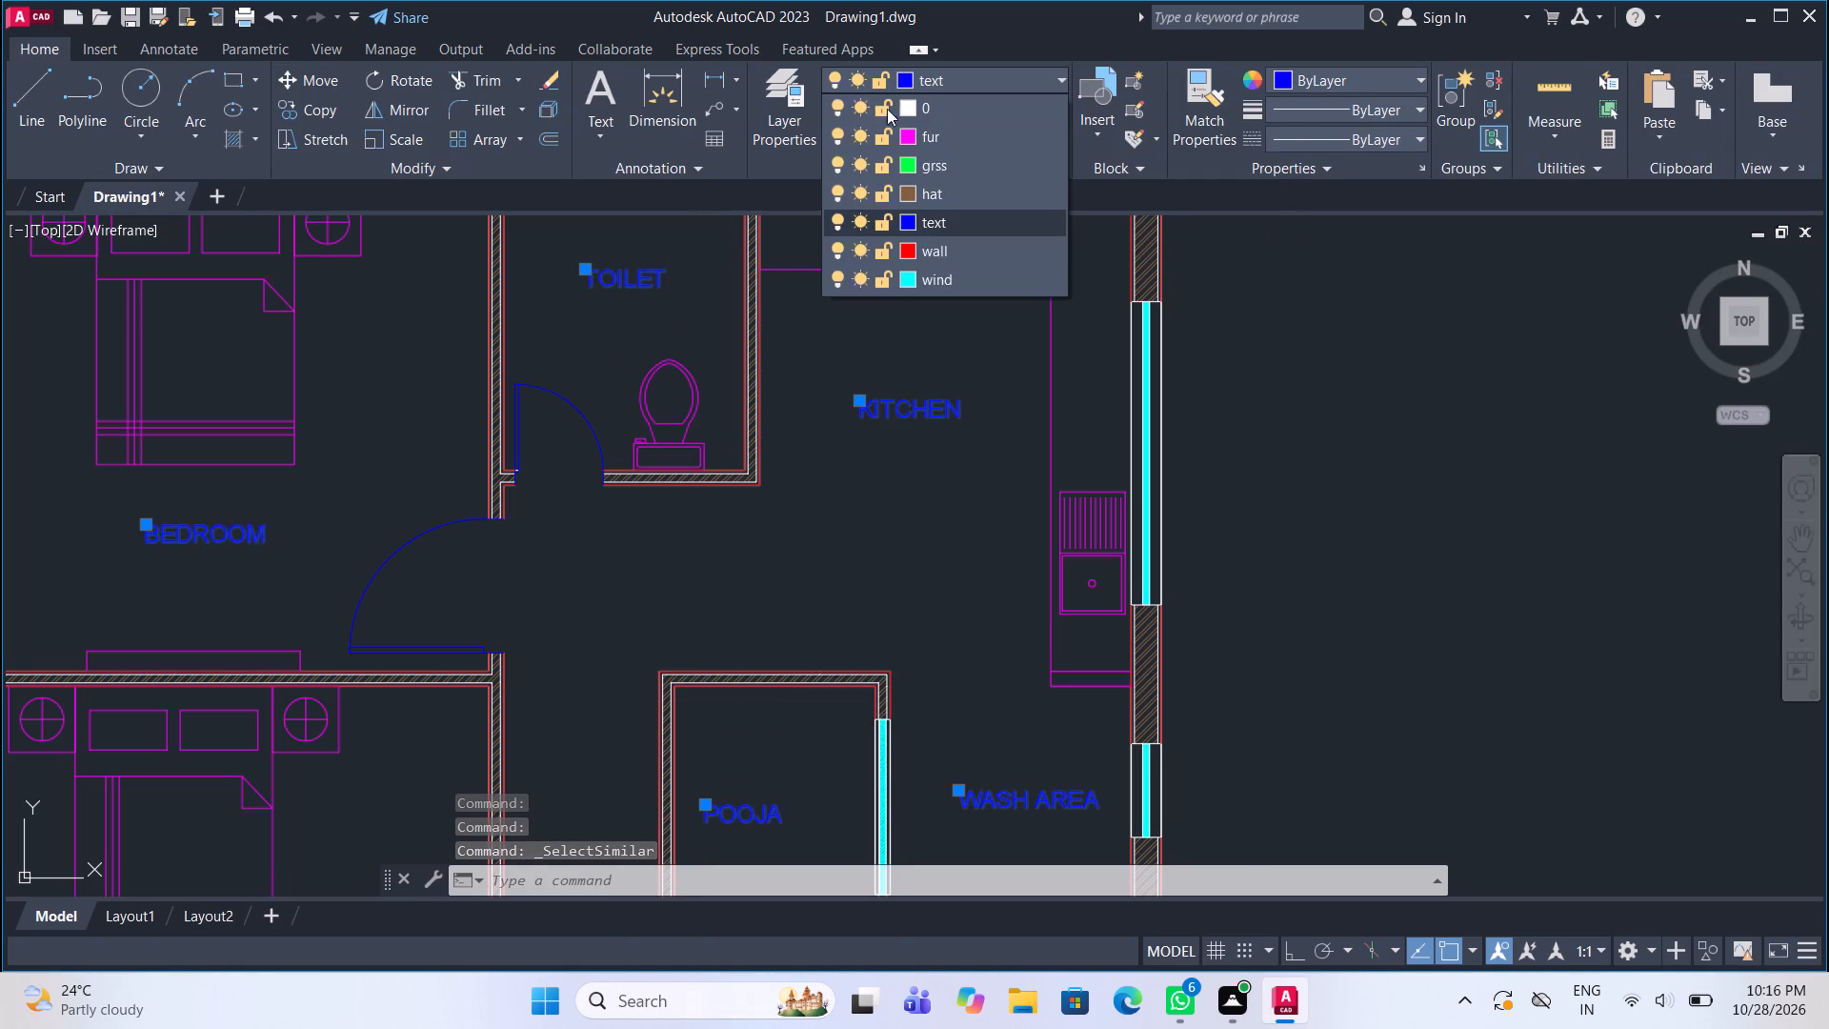
{"action": "left_click", "coordinate": [938, 248]}
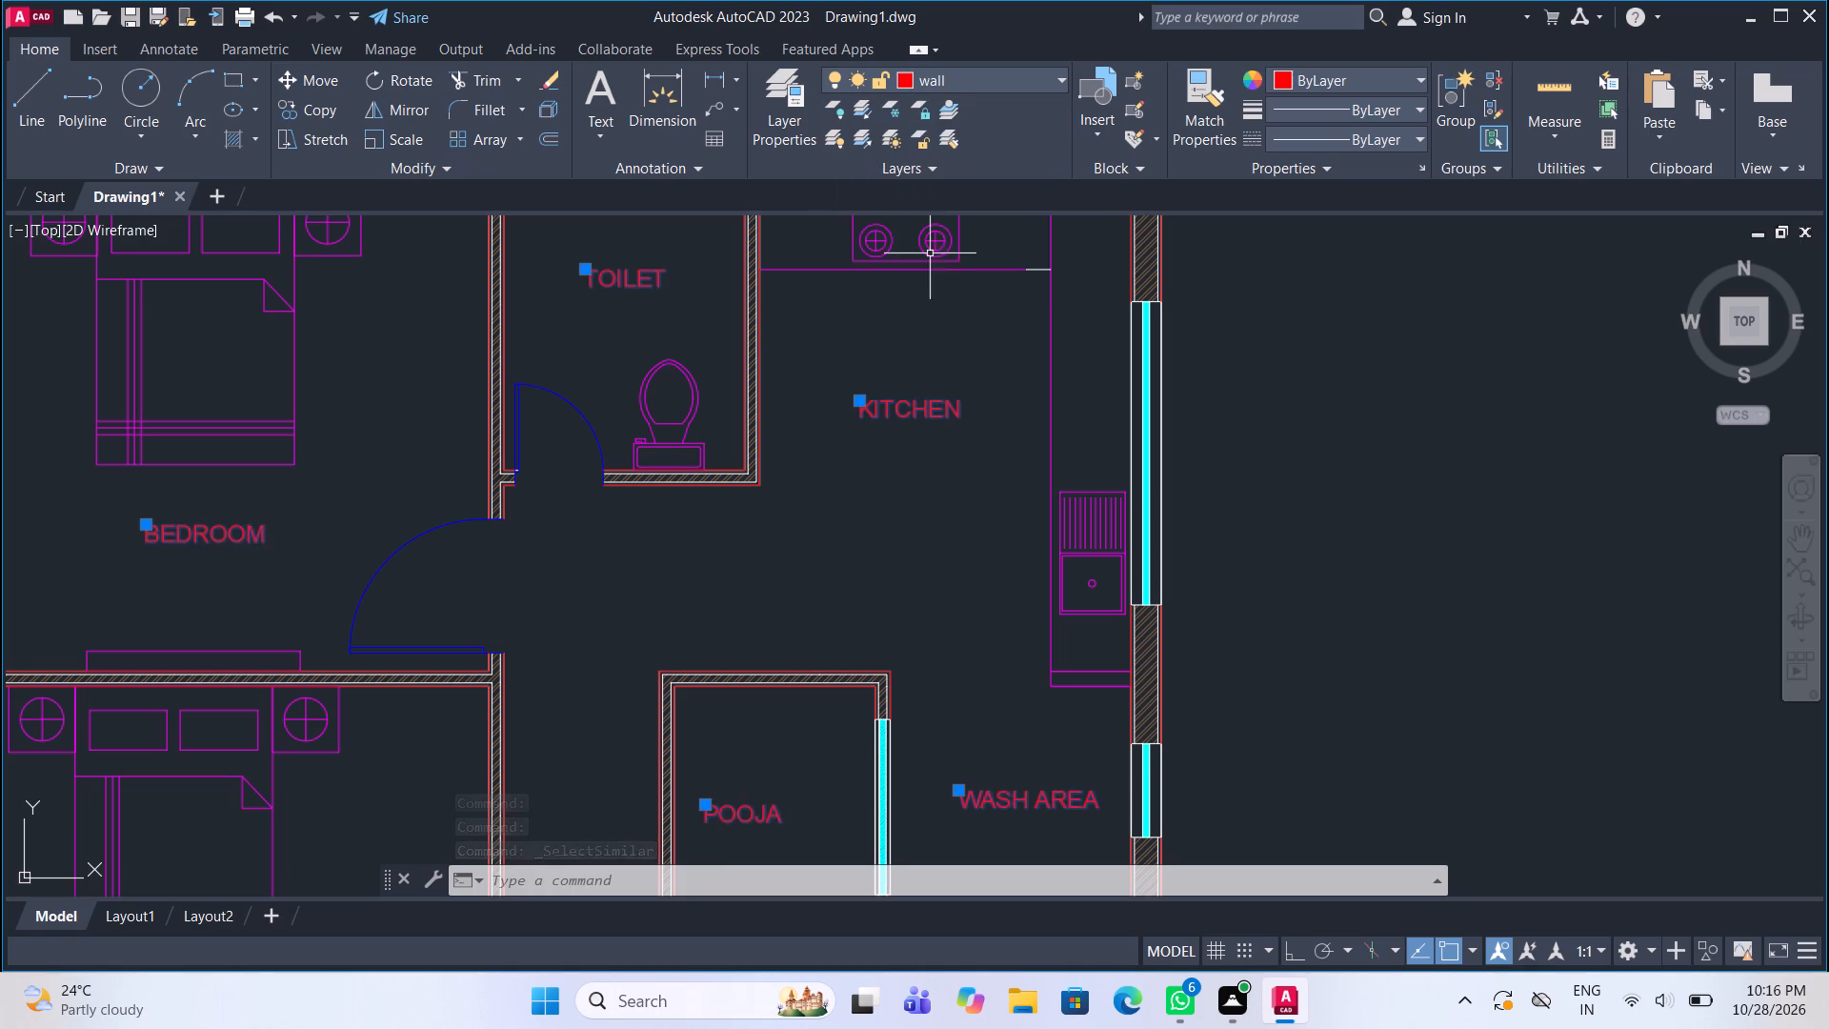
{"action": "scroll", "coordinate": [809, 279], "scroll_direction": "down", "scroll_amount": 2}
{"action": "key", "text": "Escape"}
{"action": "scroll", "coordinate": [809, 361], "scroll_direction": "down", "scroll_amount": 1}
{"action": "middle_click", "coordinate": [811, 366]}
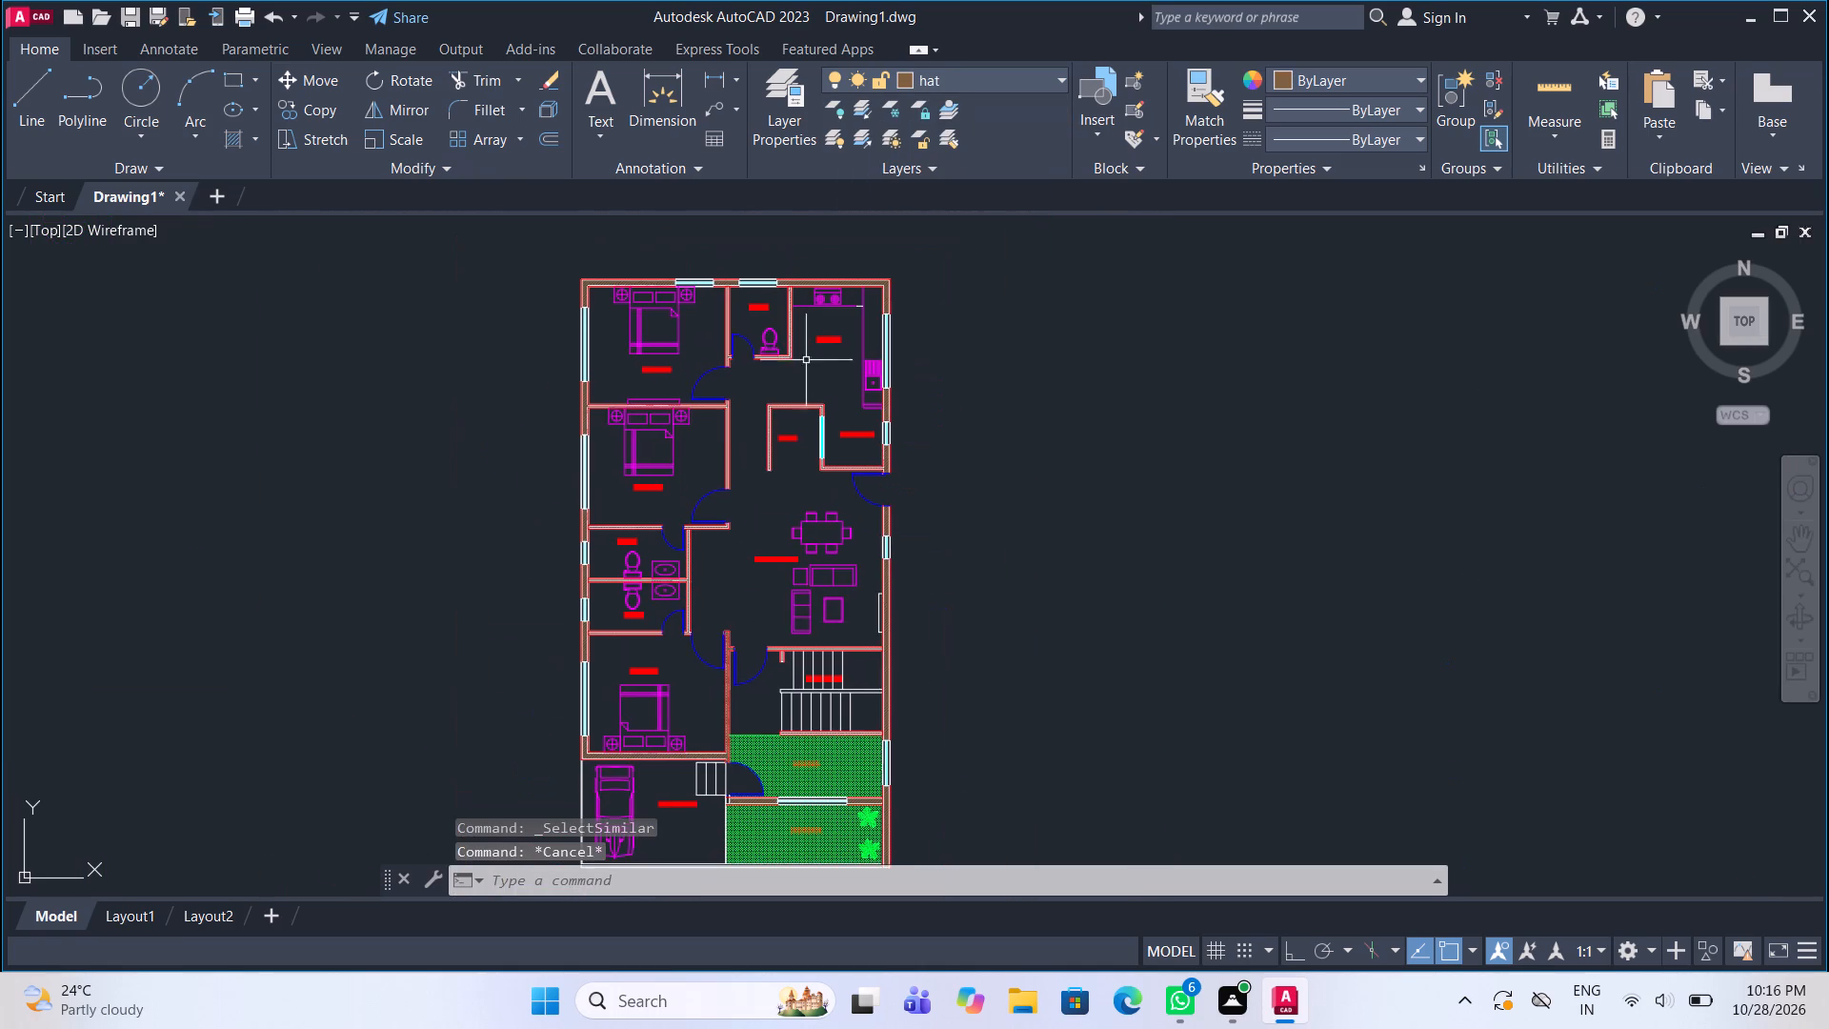
Make text the current layer and dimension the inside width and length of the bedroom in the plan's northwest corner.
{"action": "middle_click_drag", "start_coordinate": [651, 321], "coordinate": [734, 366]}
{"action": "scroll", "coordinate": [734, 357], "scroll_direction": "up", "scroll_amount": 2}
{"action": "left_click", "coordinate": [1012, 71]}
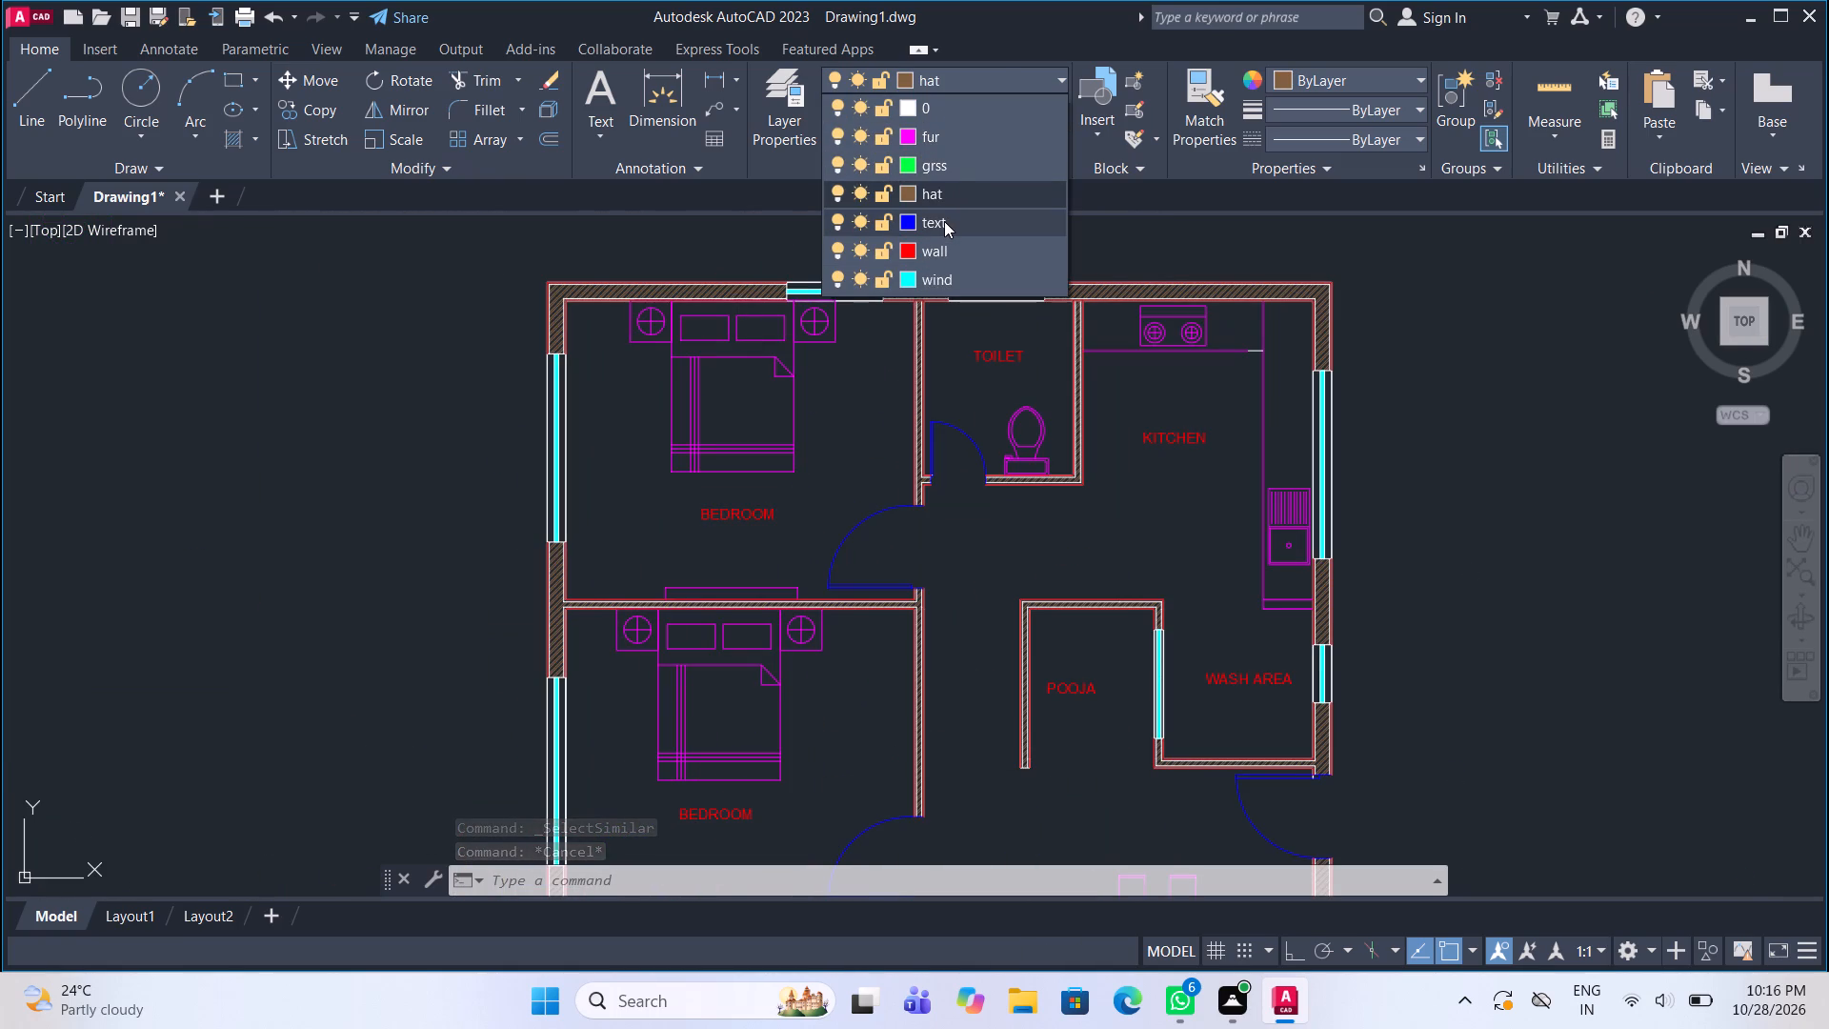
{"action": "left_click", "coordinate": [944, 221]}
{"action": "left_click", "coordinate": [668, 96]}
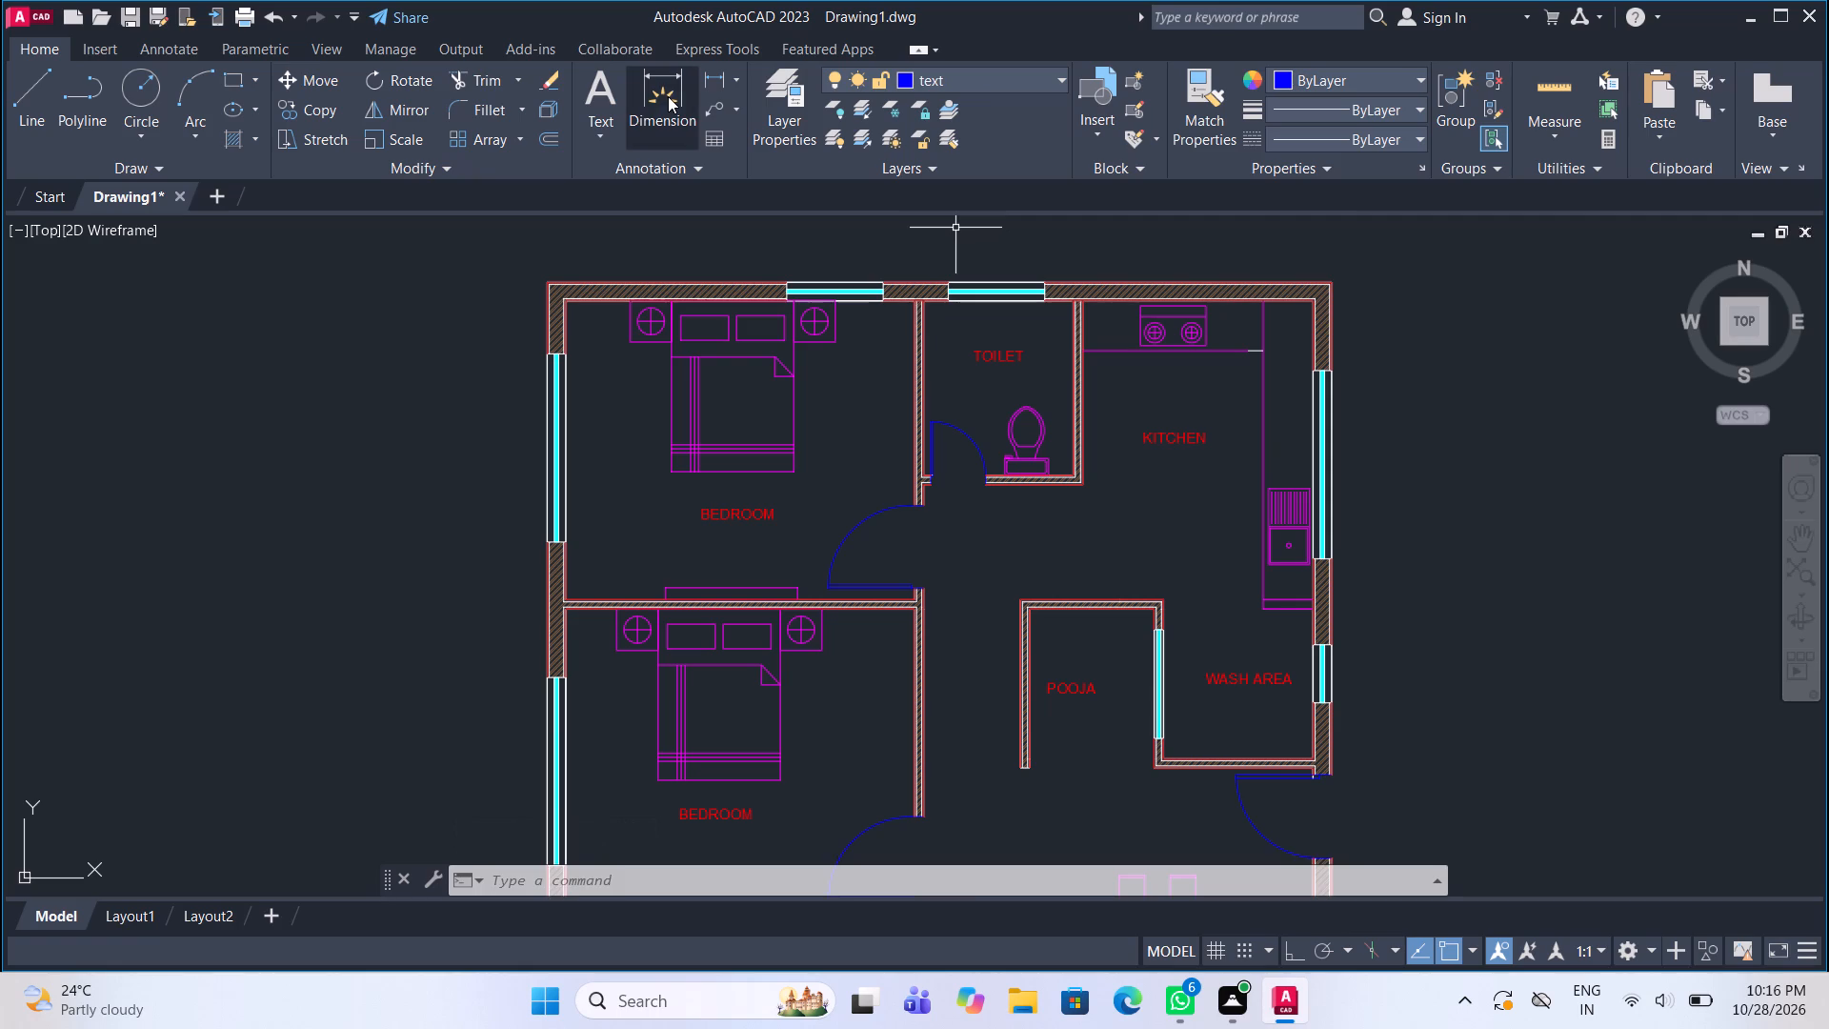
{"action": "left_click", "coordinate": [567, 307]}
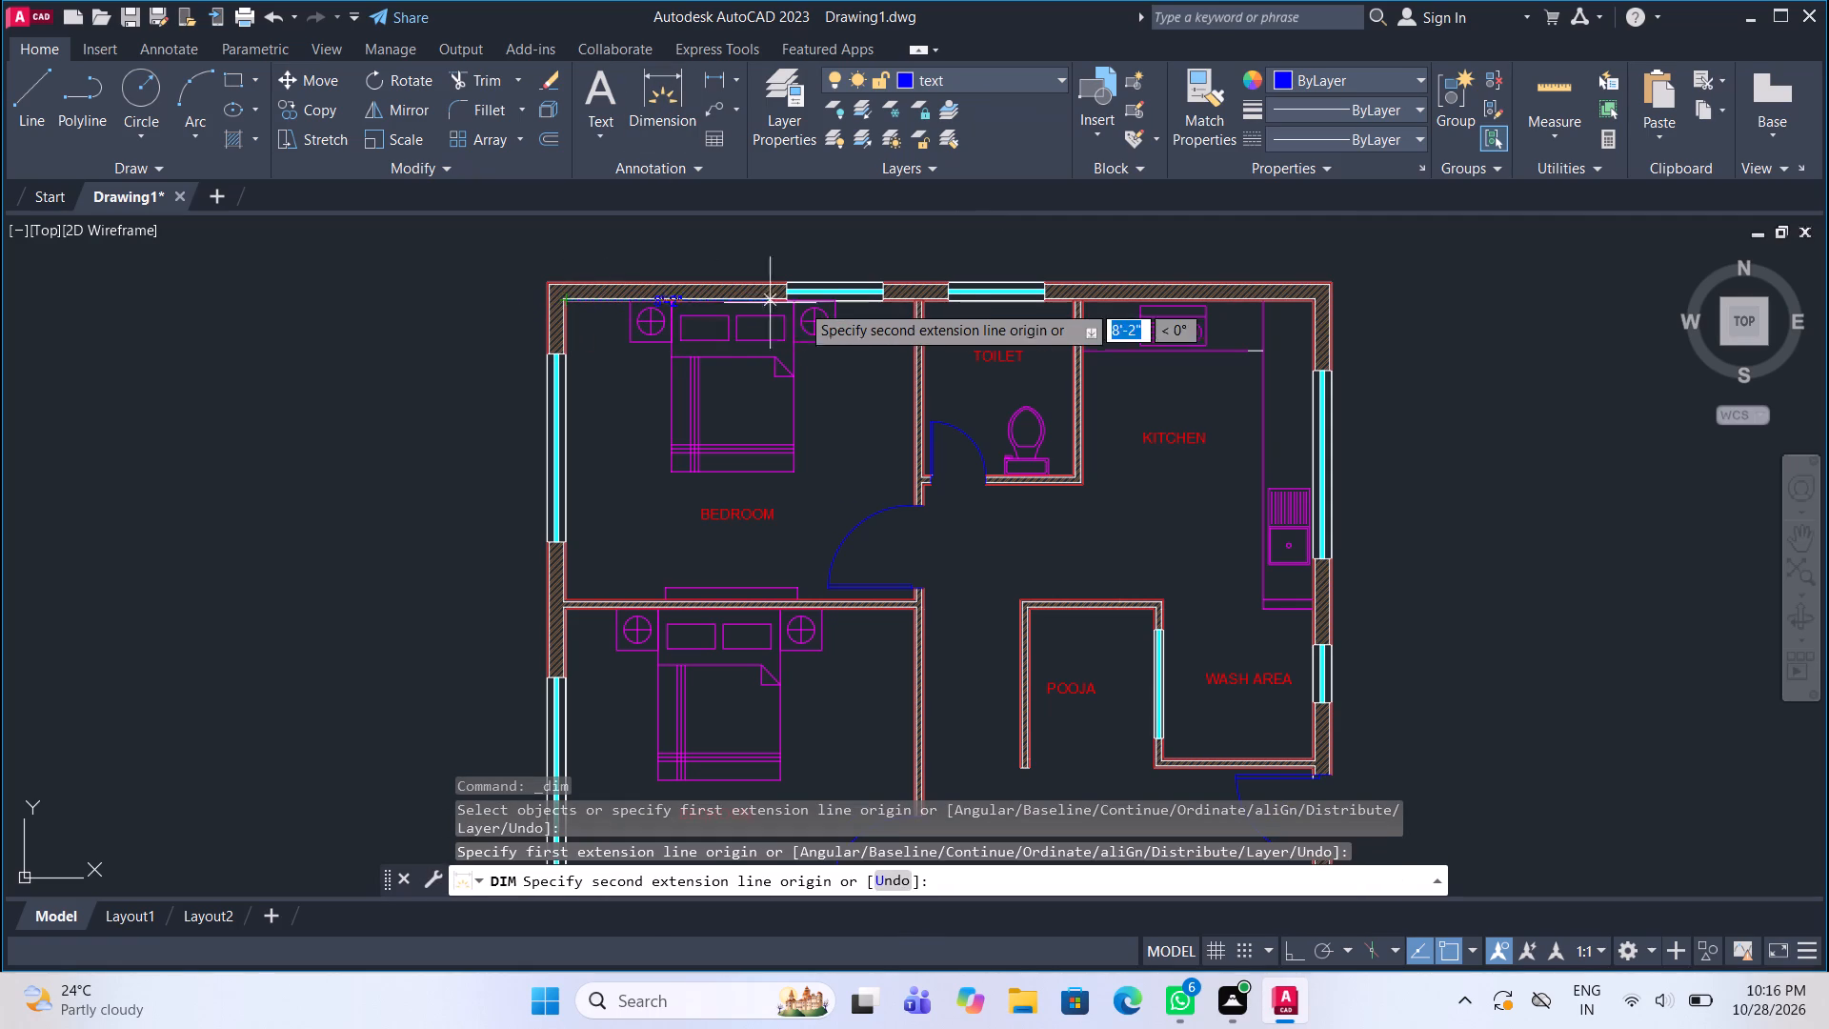
{"action": "left_click", "coordinate": [913, 304]}
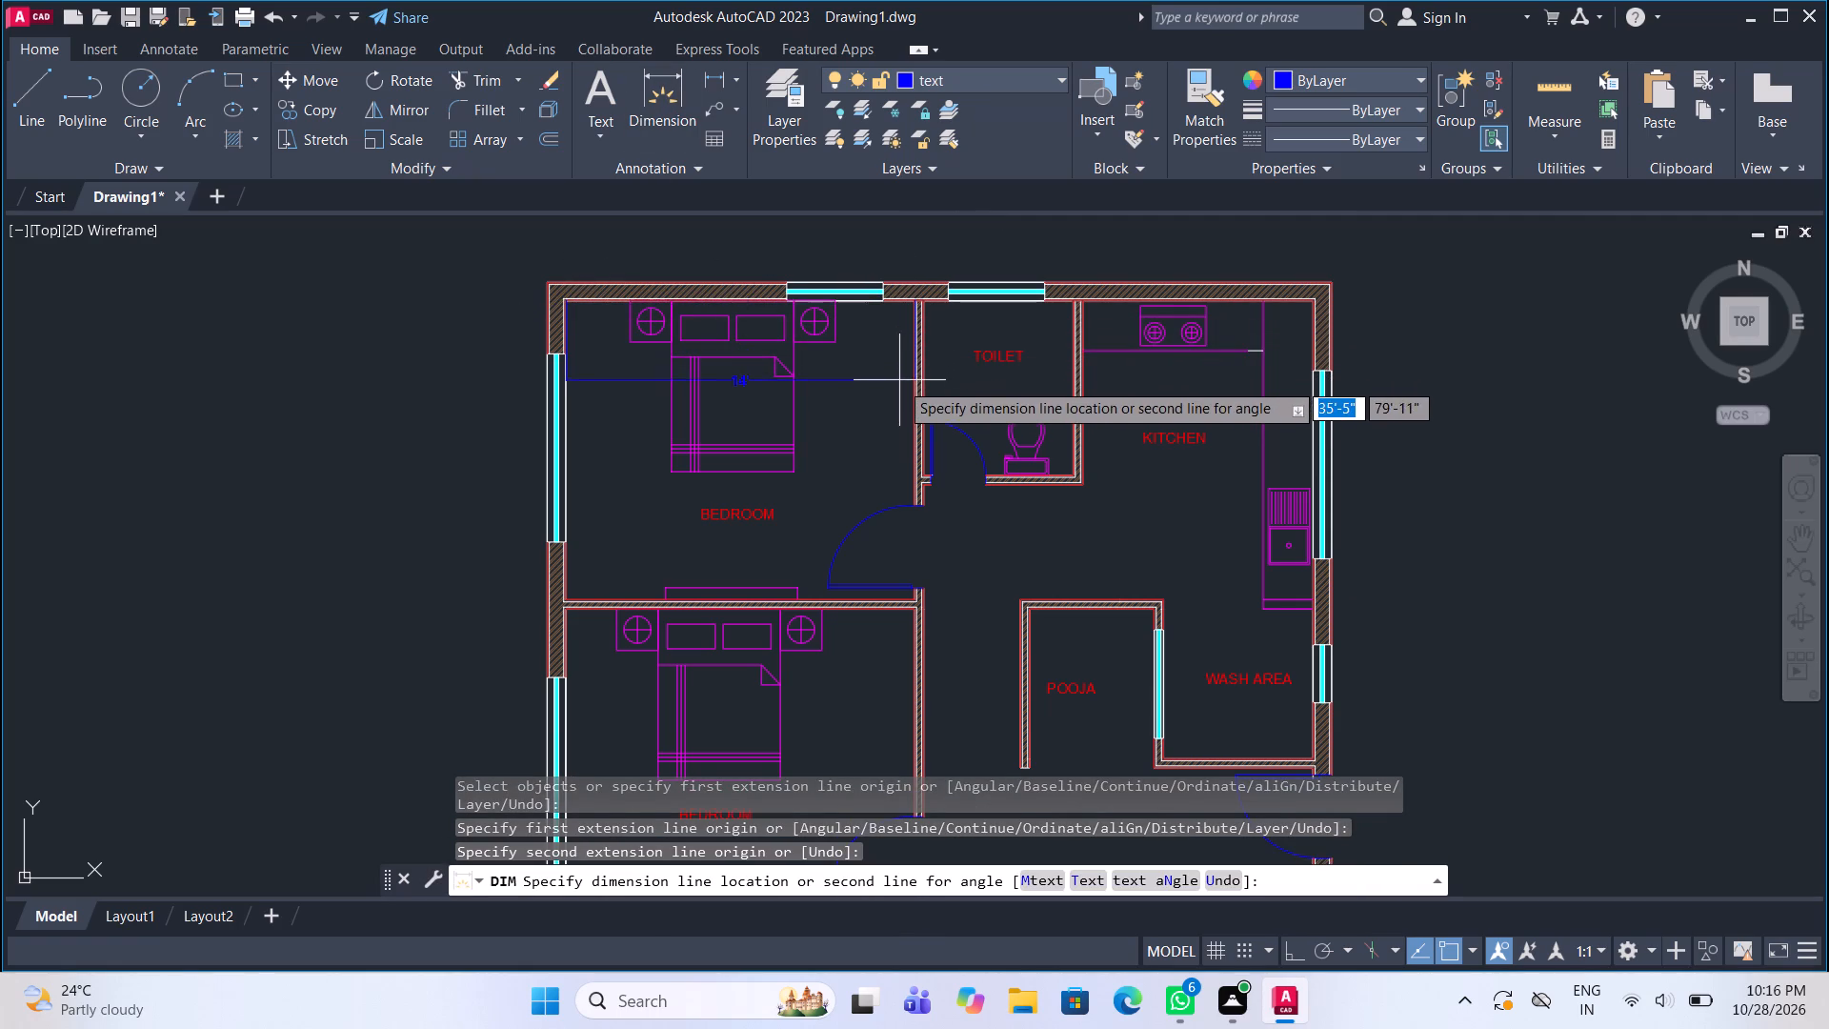
{"action": "left_click", "coordinate": [899, 386]}
{"action": "left_click", "coordinate": [573, 599]}
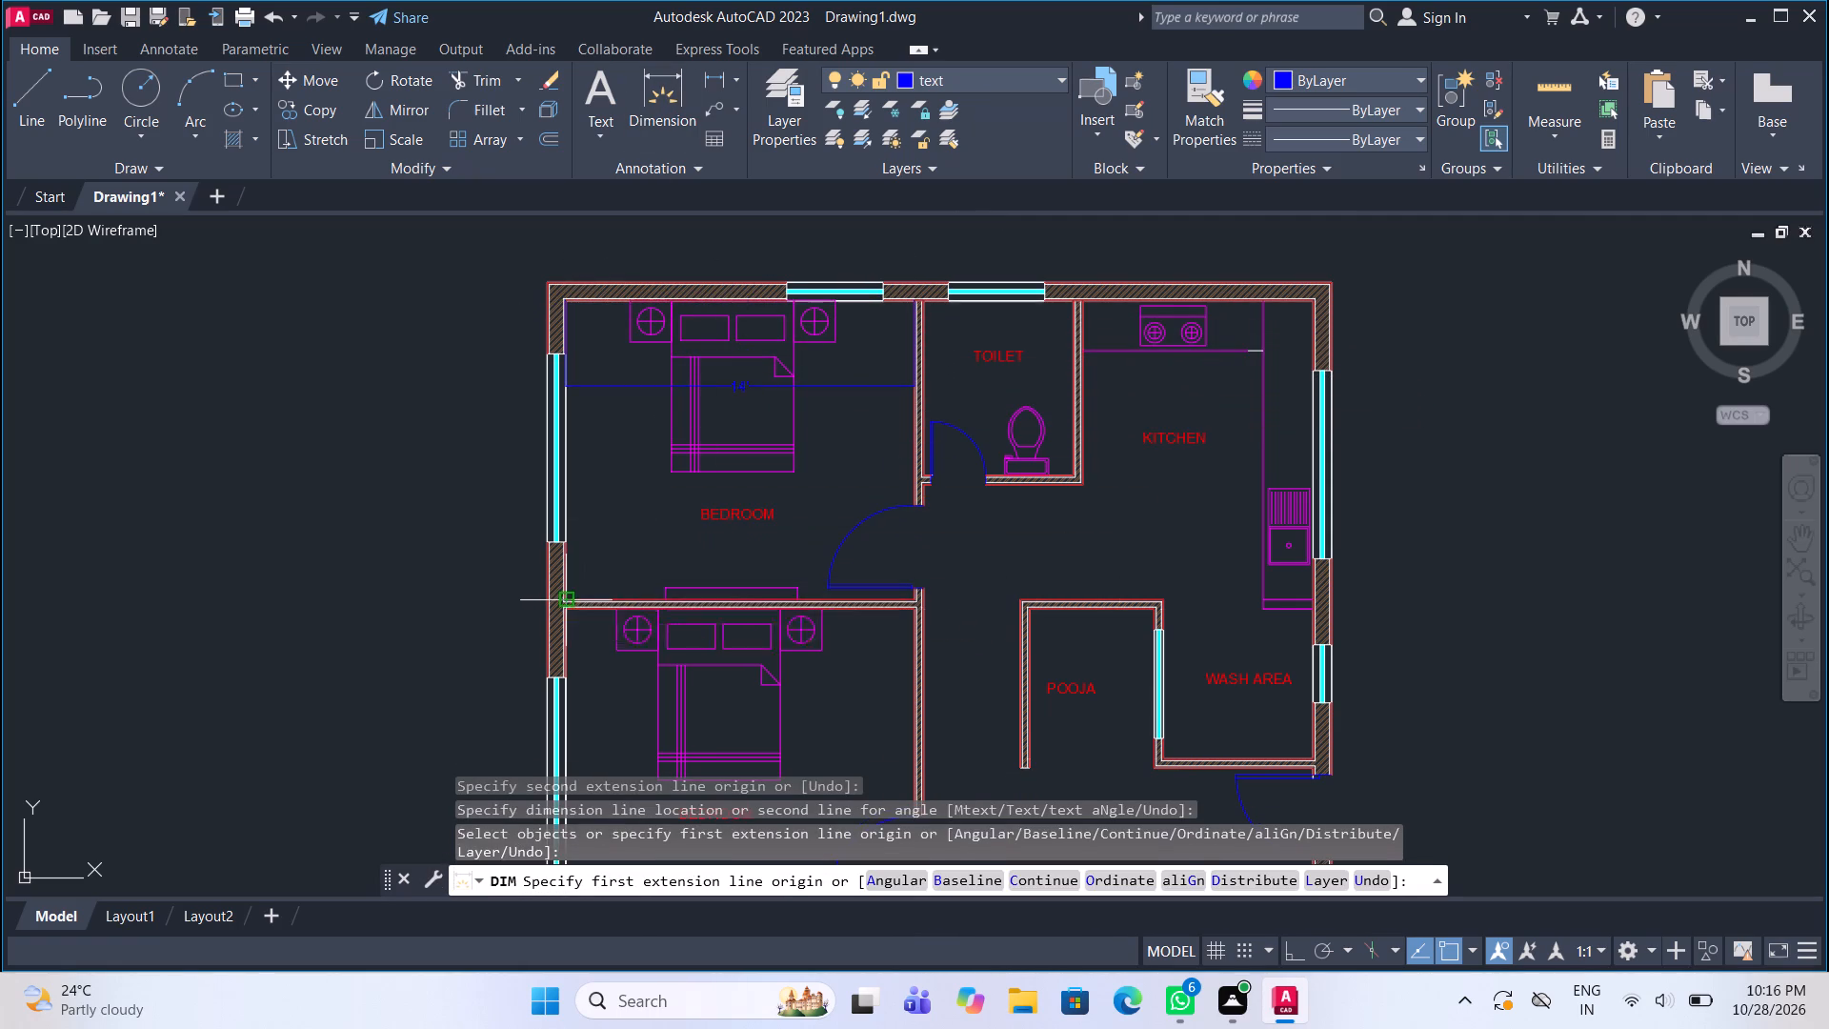
{"action": "left_click", "coordinate": [564, 304]}
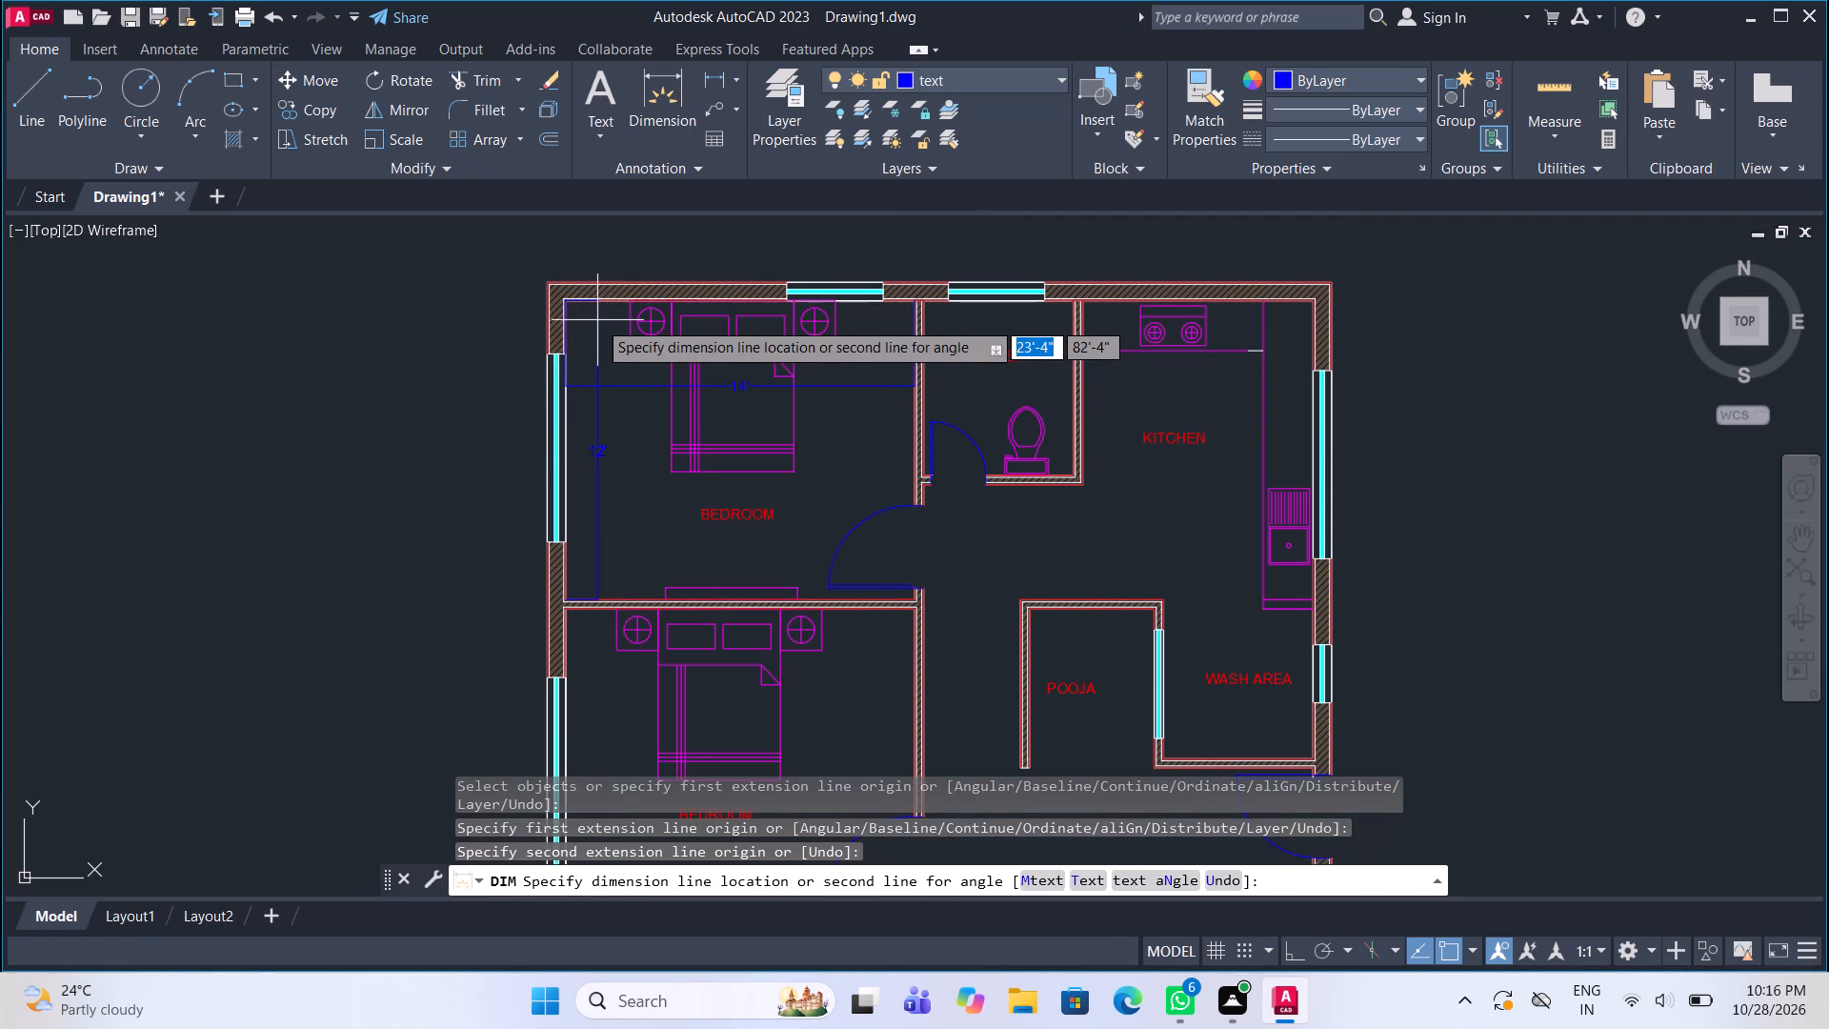
{"action": "left_click", "coordinate": [593, 320]}
Dimension the inside width and length of the toilet between the northwest bedroom and the kitchen.
{"action": "scroll", "coordinate": [563, 333], "scroll_direction": "down", "scroll_amount": 2}
{"action": "scroll", "coordinate": [746, 329], "scroll_direction": "up", "scroll_amount": 3}
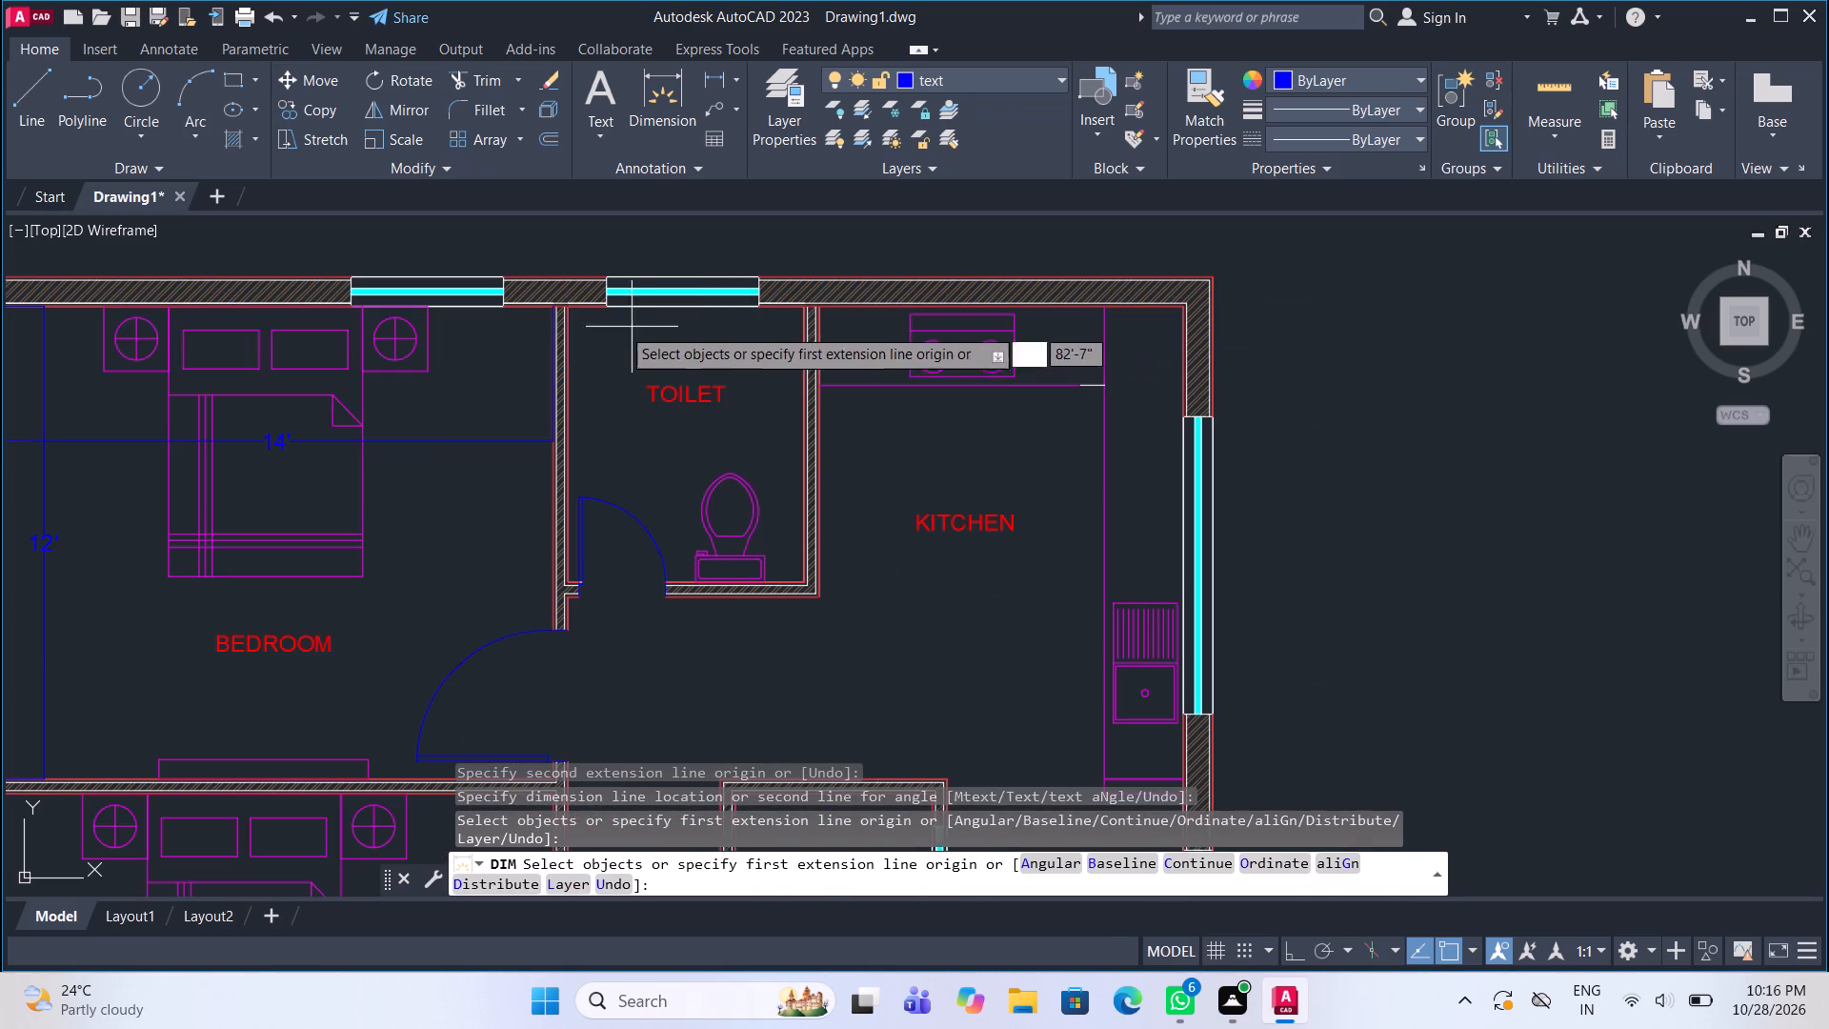
{"action": "left_click", "coordinate": [572, 312]}
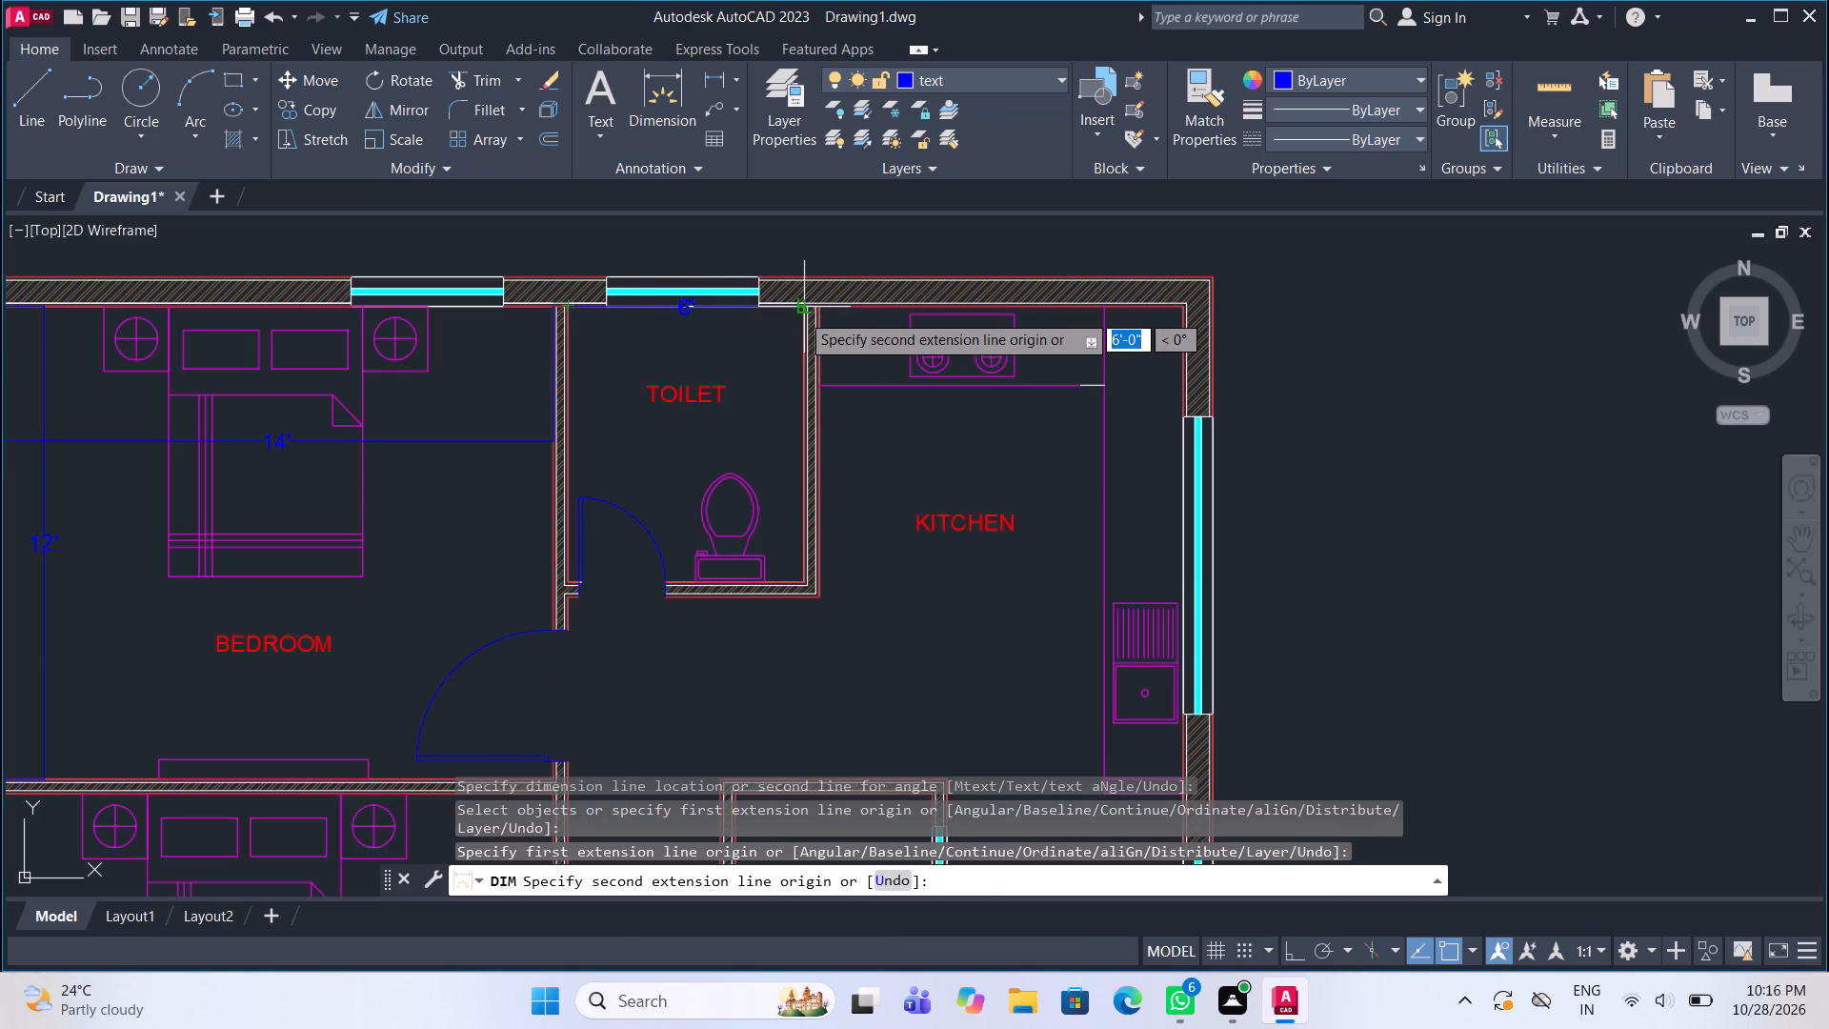
{"action": "left_click", "coordinate": [800, 313]}
{"action": "left_click", "coordinate": [798, 332]}
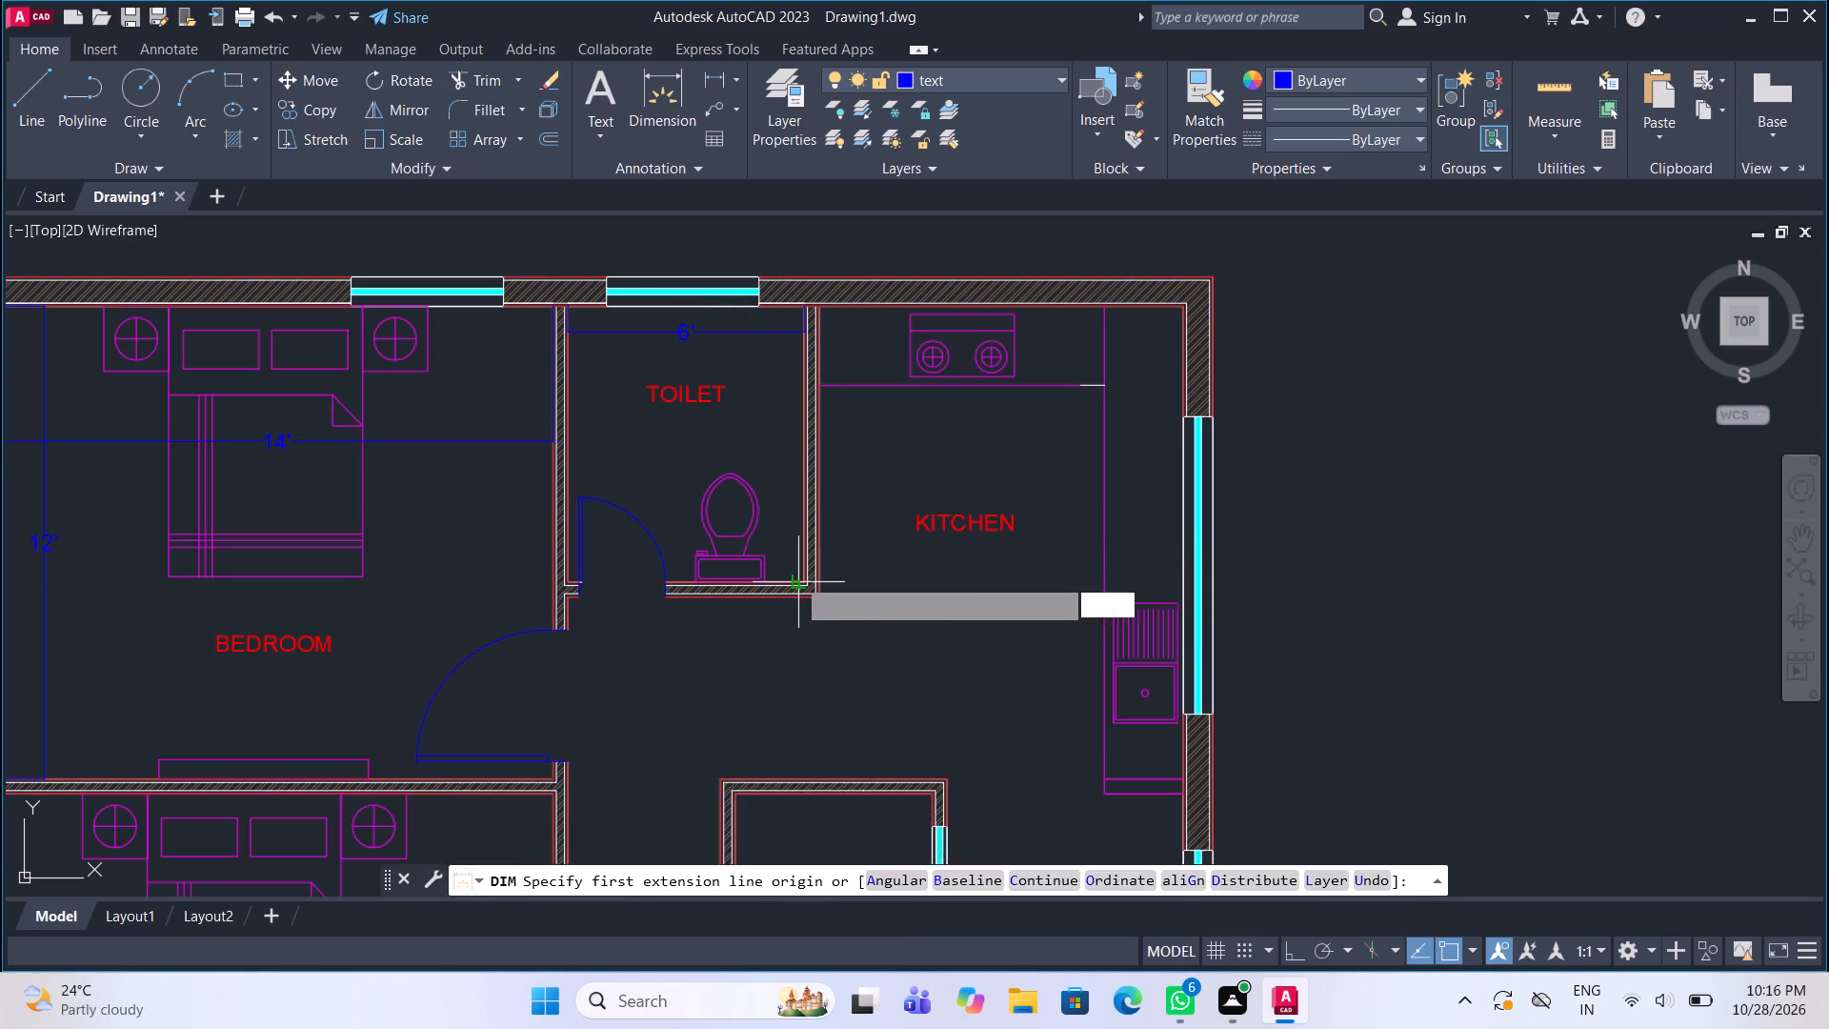
{"action": "left_click", "coordinate": [804, 576]}
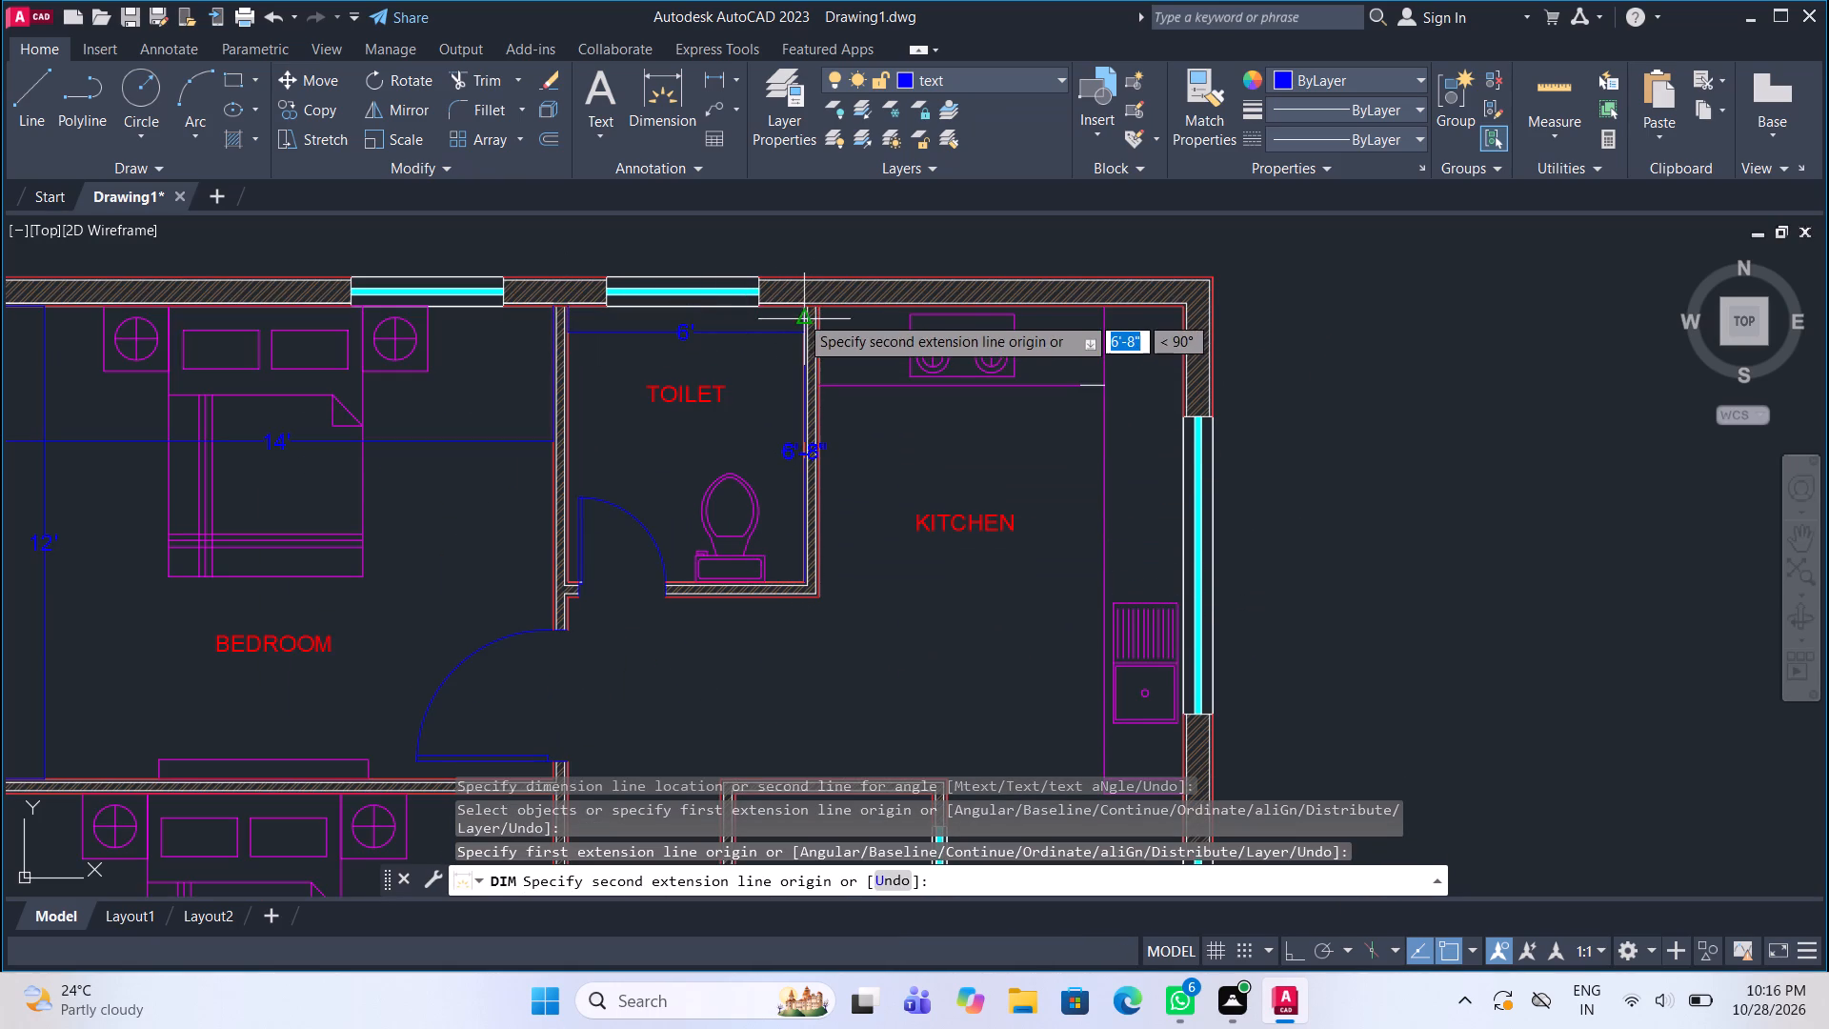
{"action": "left_click", "coordinate": [800, 305]}
{"action": "left_click", "coordinate": [781, 305]}
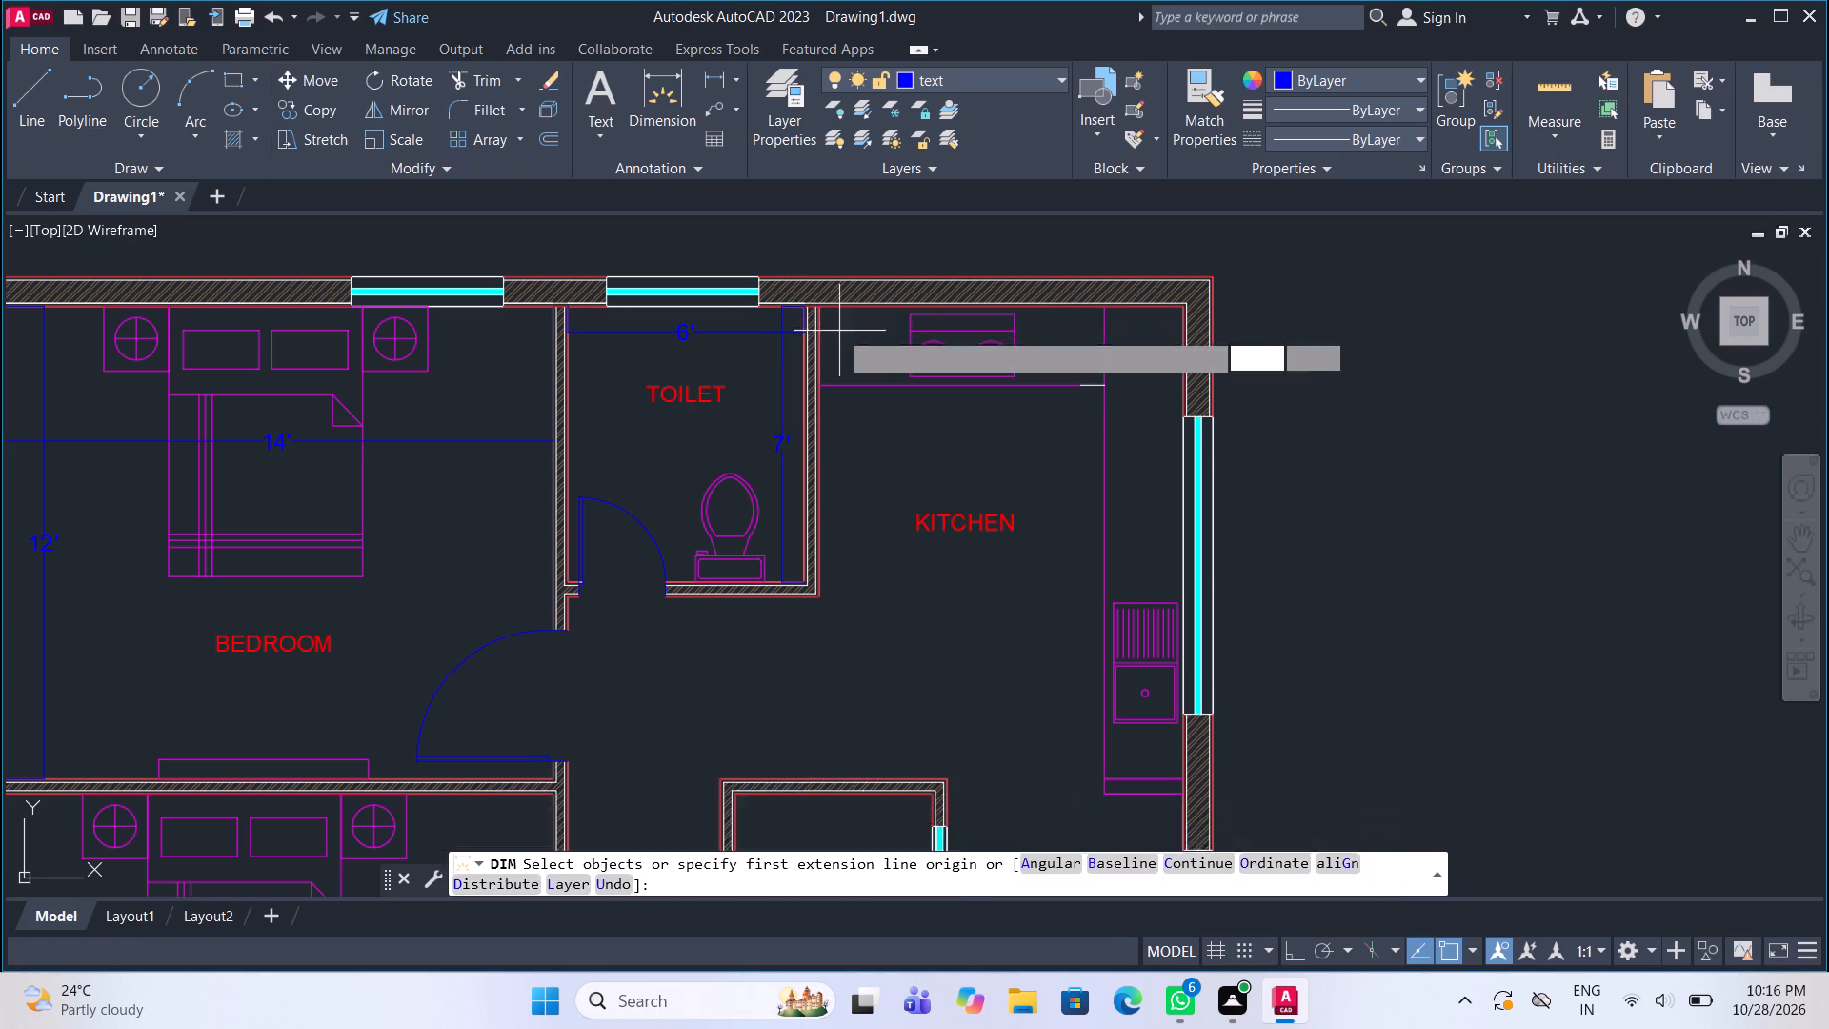
Dimension the kitchen's inside width, and its length from the north wall down to the POOJA room's wall.
{"action": "left_click", "coordinate": [821, 310]}
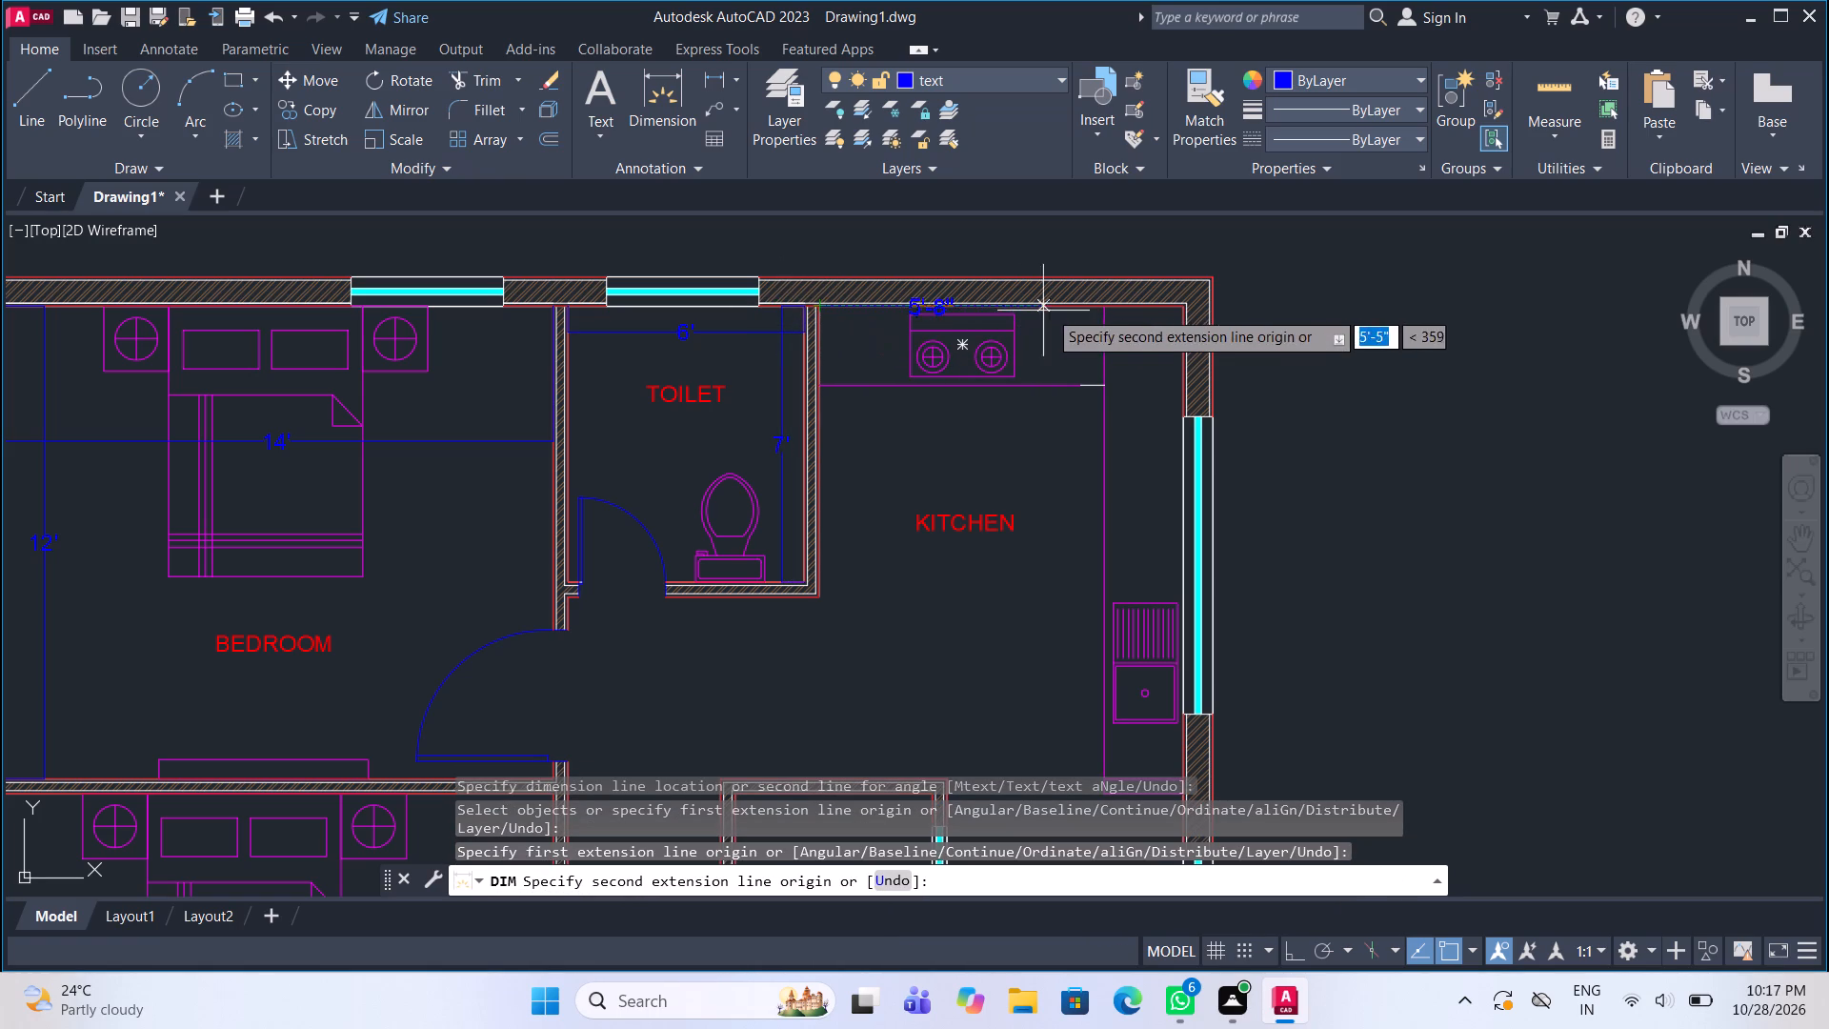
{"action": "left_click", "coordinate": [1184, 309]}
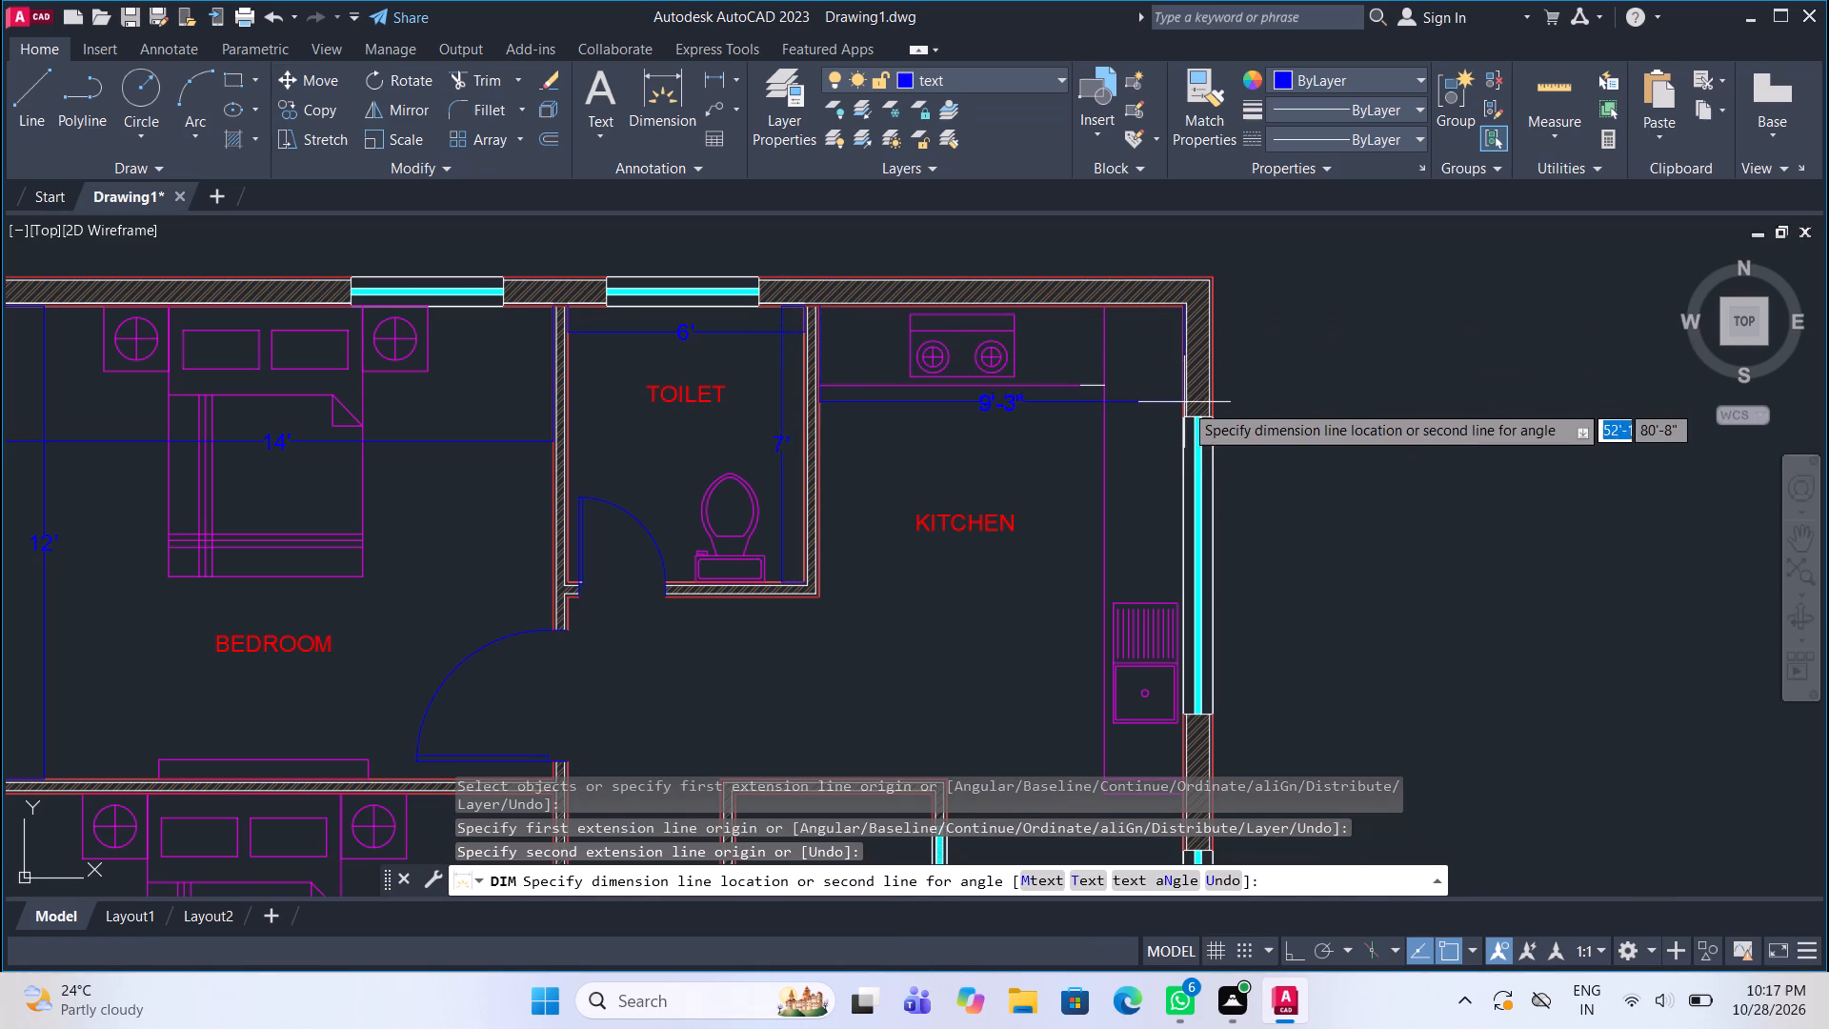
{"action": "left_click", "coordinate": [1184, 403]}
{"action": "middle_click_drag", "start_coordinate": [1158, 408], "coordinate": [1007, 341]}
{"action": "scroll", "coordinate": [1005, 345], "scroll_direction": "down", "scroll_amount": 1}
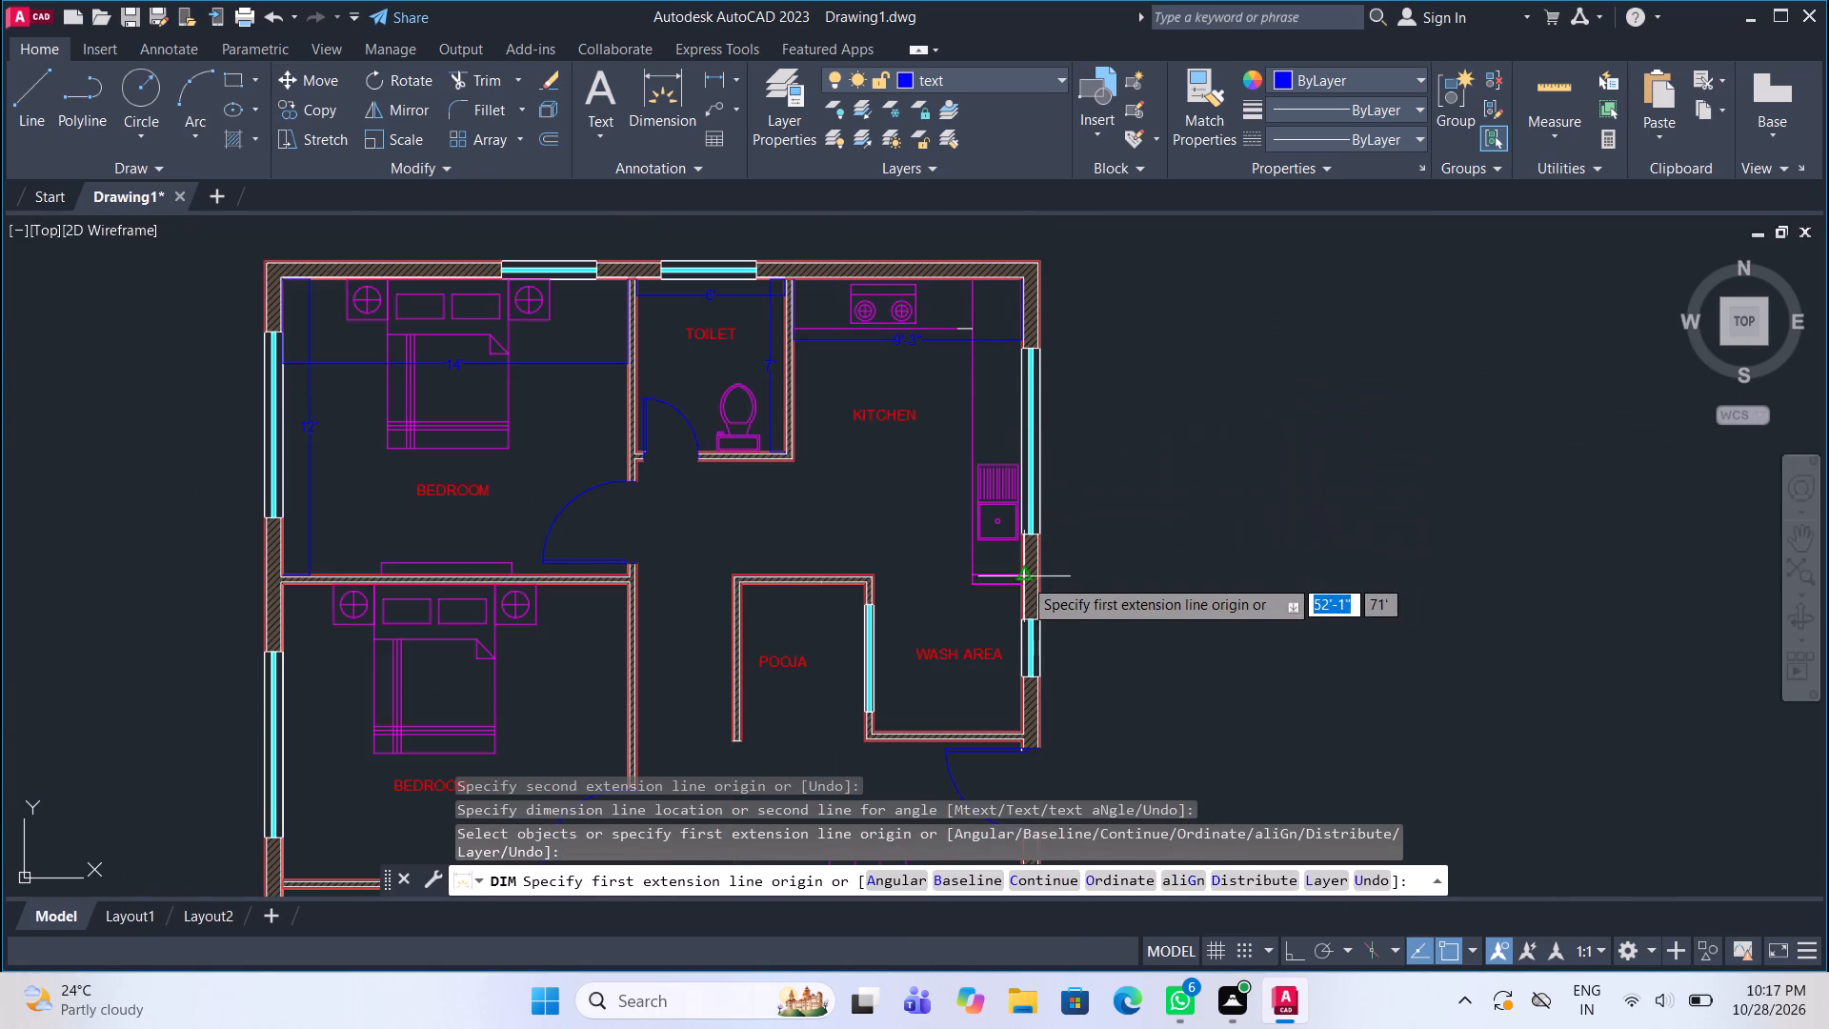
{"action": "left_click", "coordinate": [871, 573]}
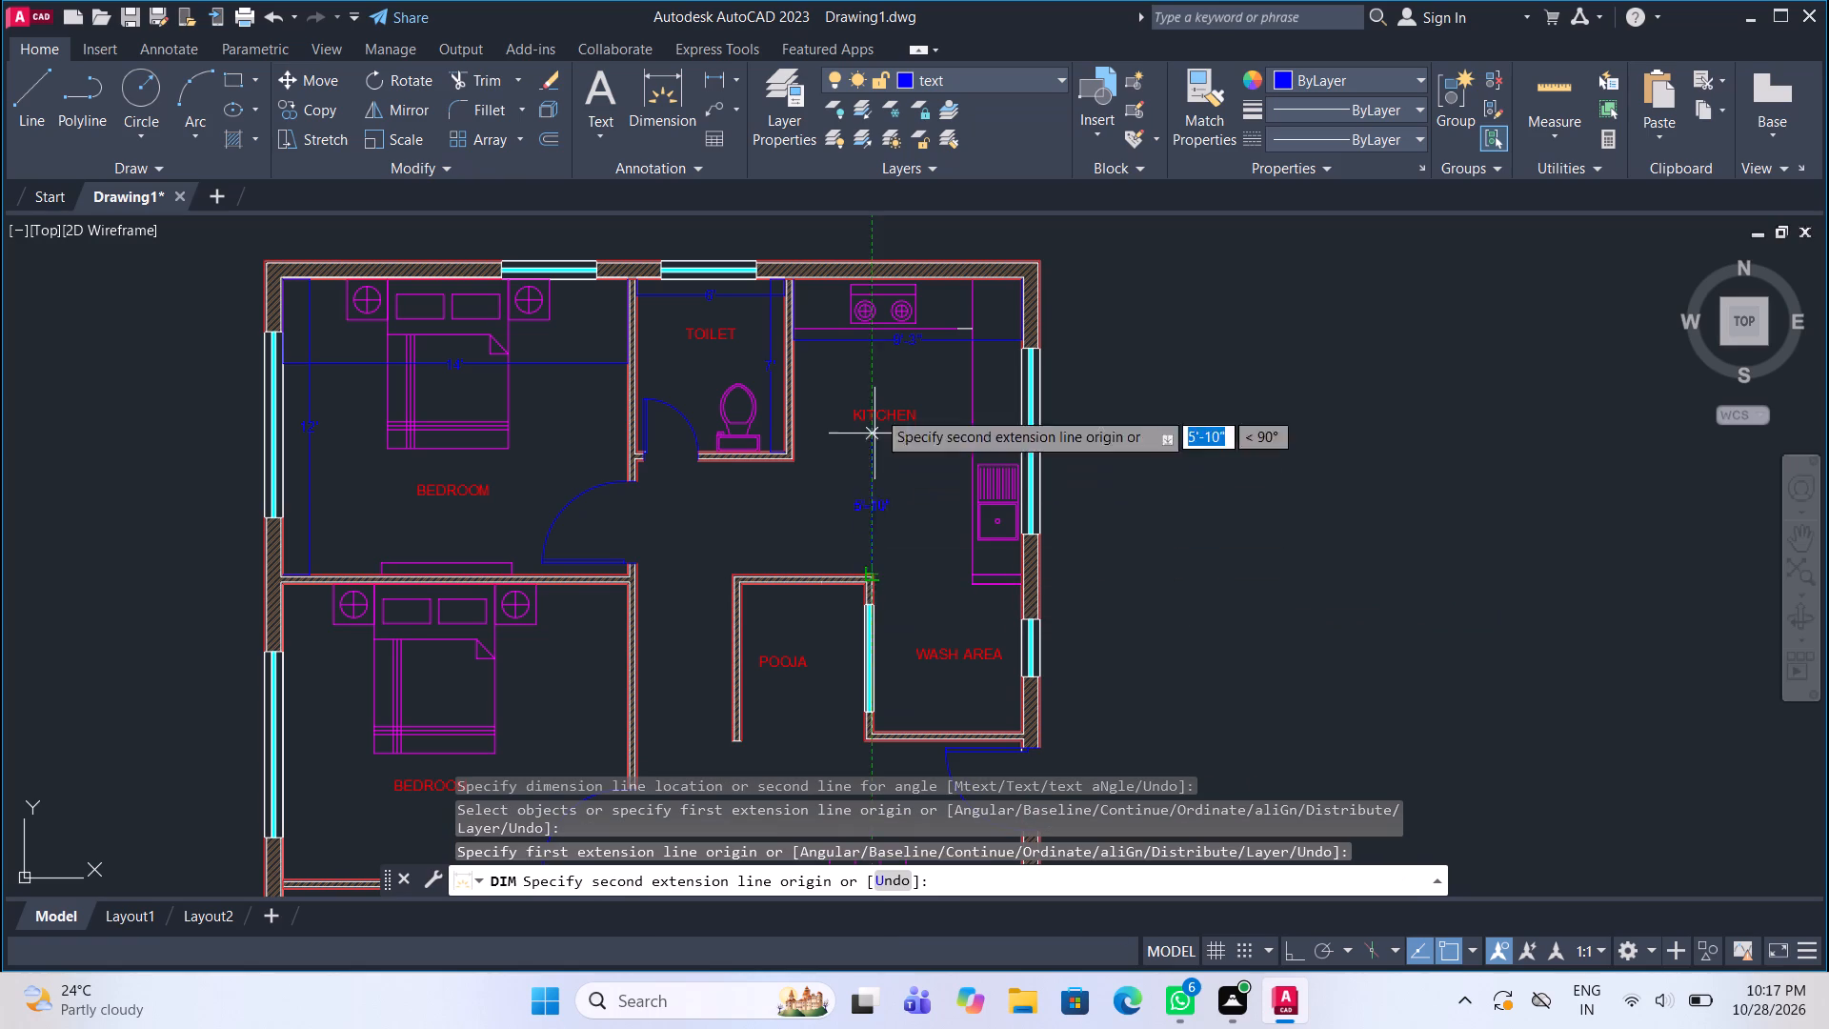
{"action": "left_click", "coordinate": [869, 281]}
{"action": "left_click", "coordinate": [834, 292]}
Dimension the POOJA room's inside width below its north wall and its length along the west wall.
{"action": "middle_click_drag", "start_coordinate": [860, 445], "coordinate": [821, 329]}
{"action": "scroll", "coordinate": [821, 329], "scroll_direction": "up", "scroll_amount": 1}
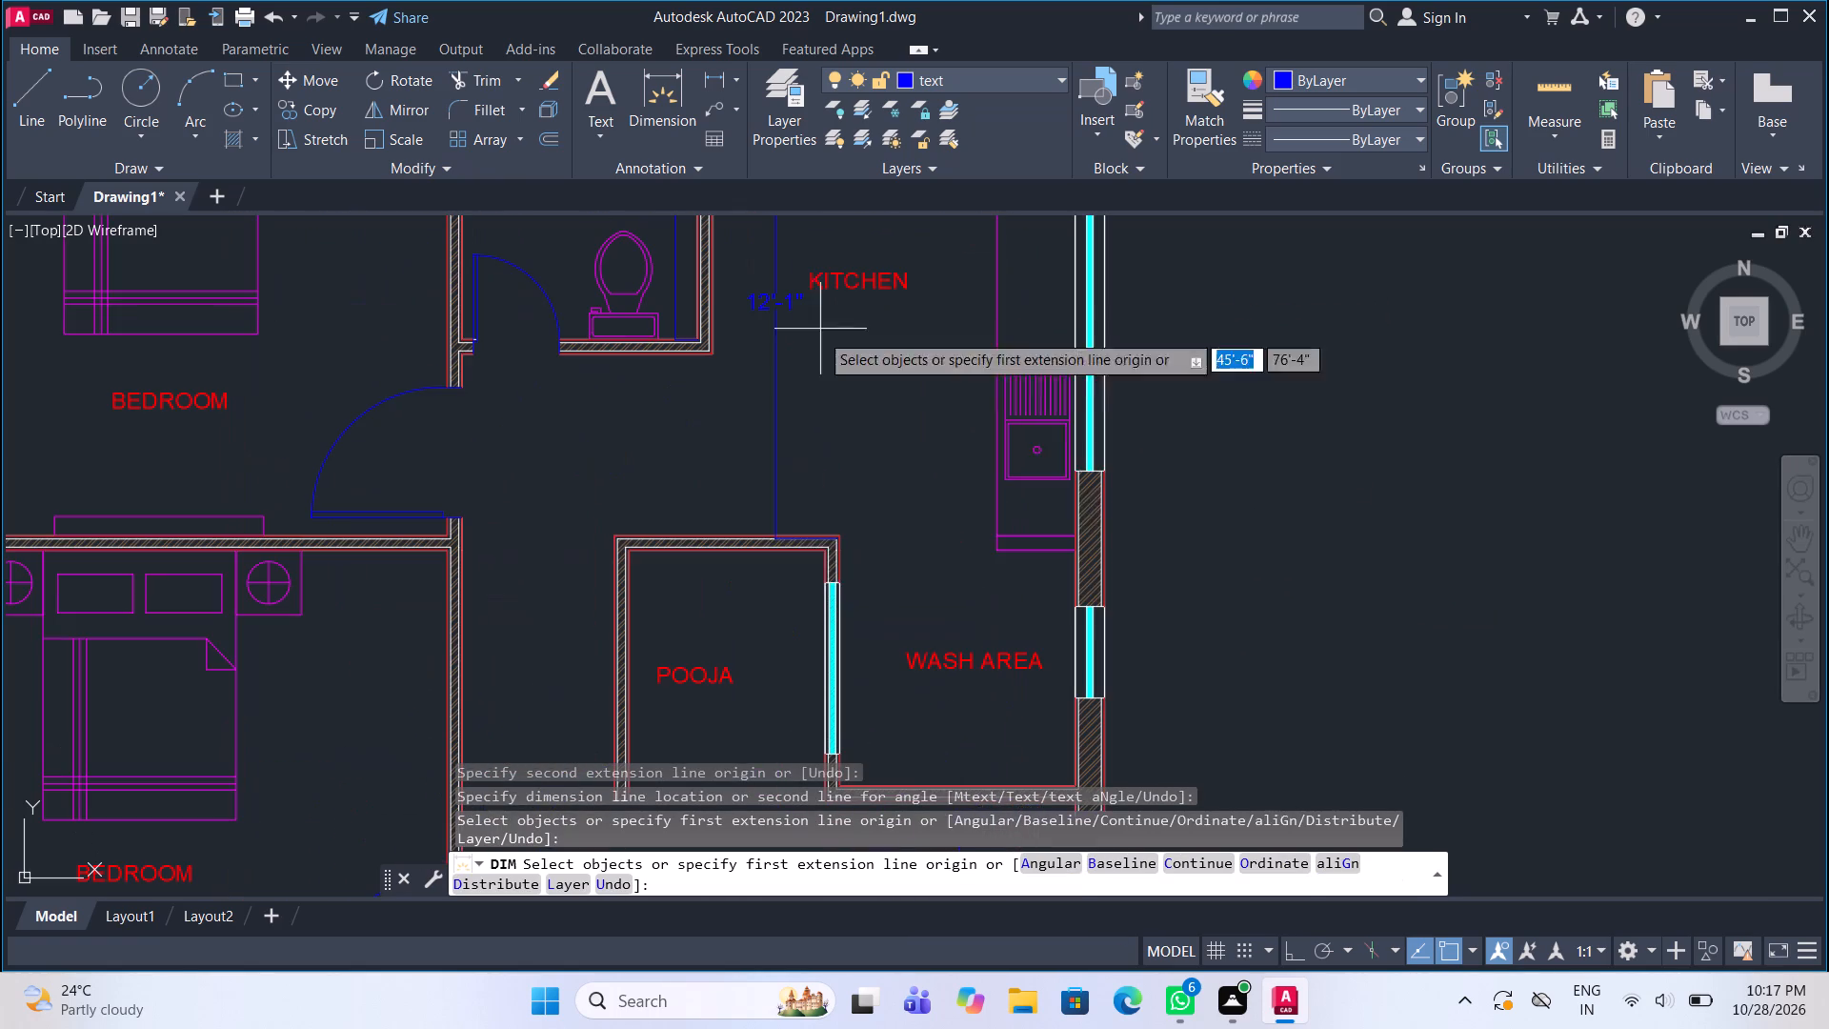
{"action": "left_click", "coordinate": [631, 556]}
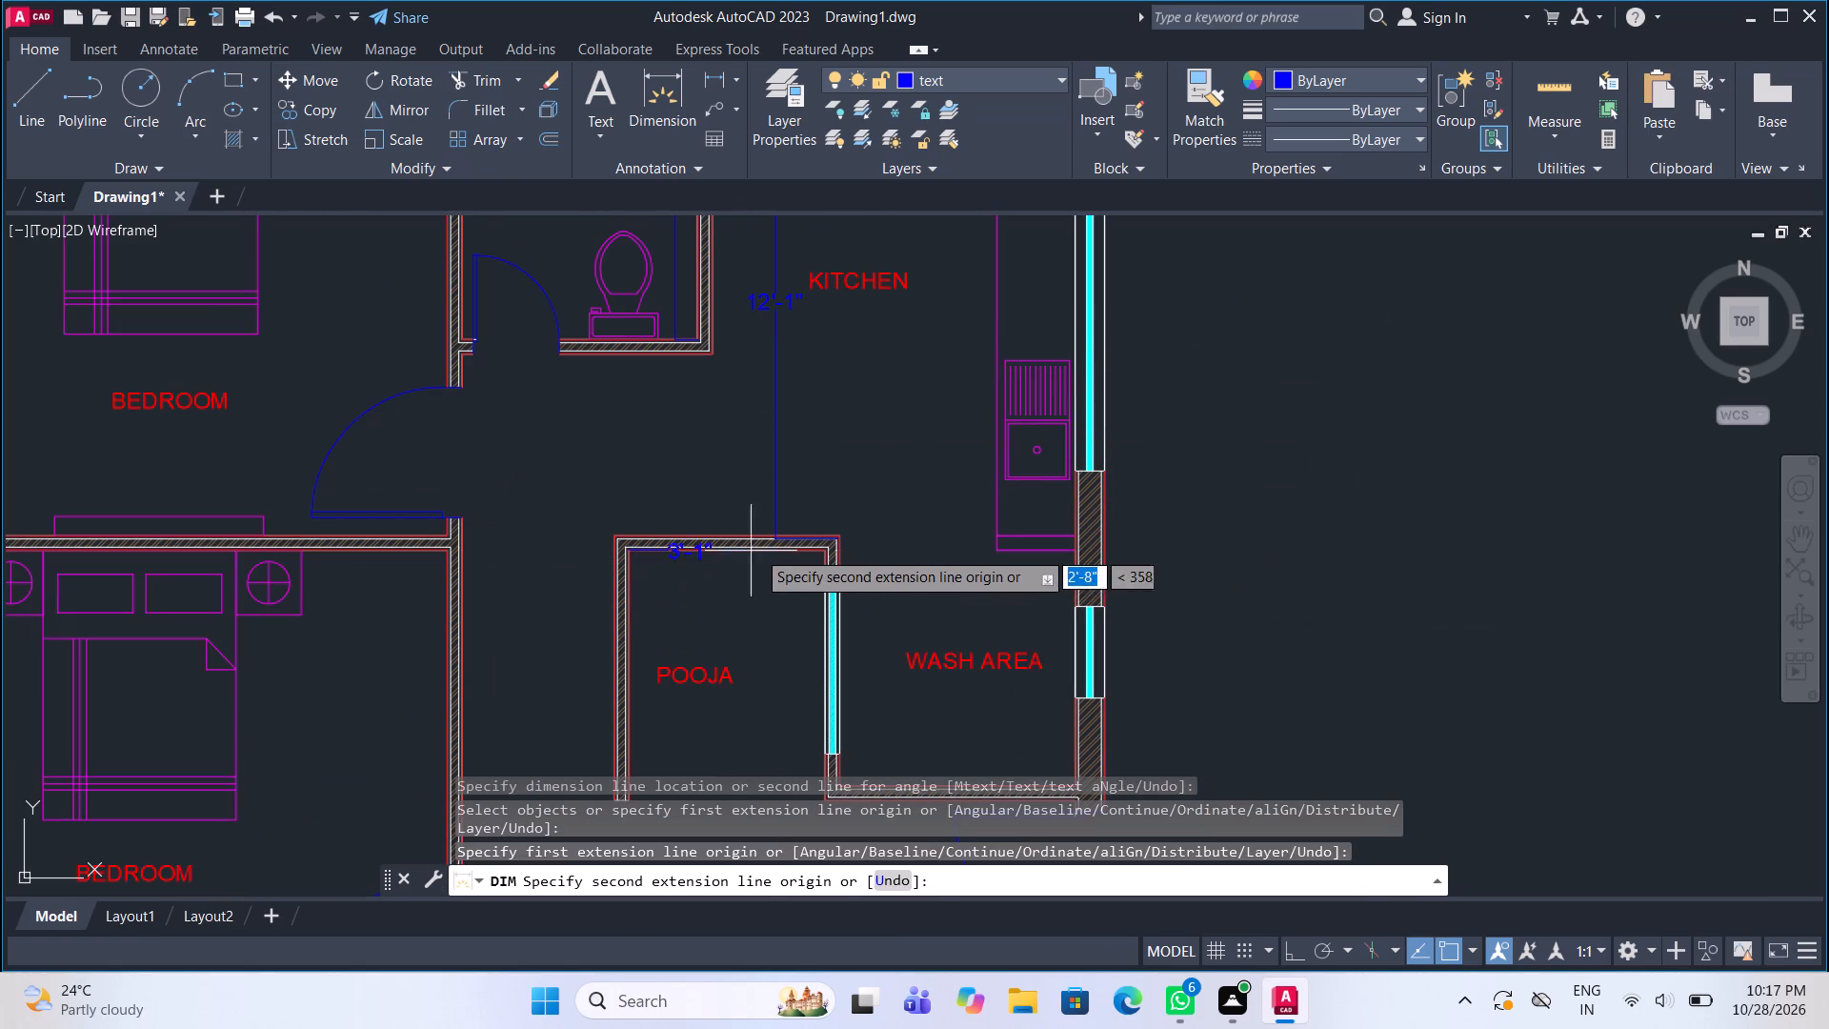
{"action": "left_click", "coordinate": [819, 550]}
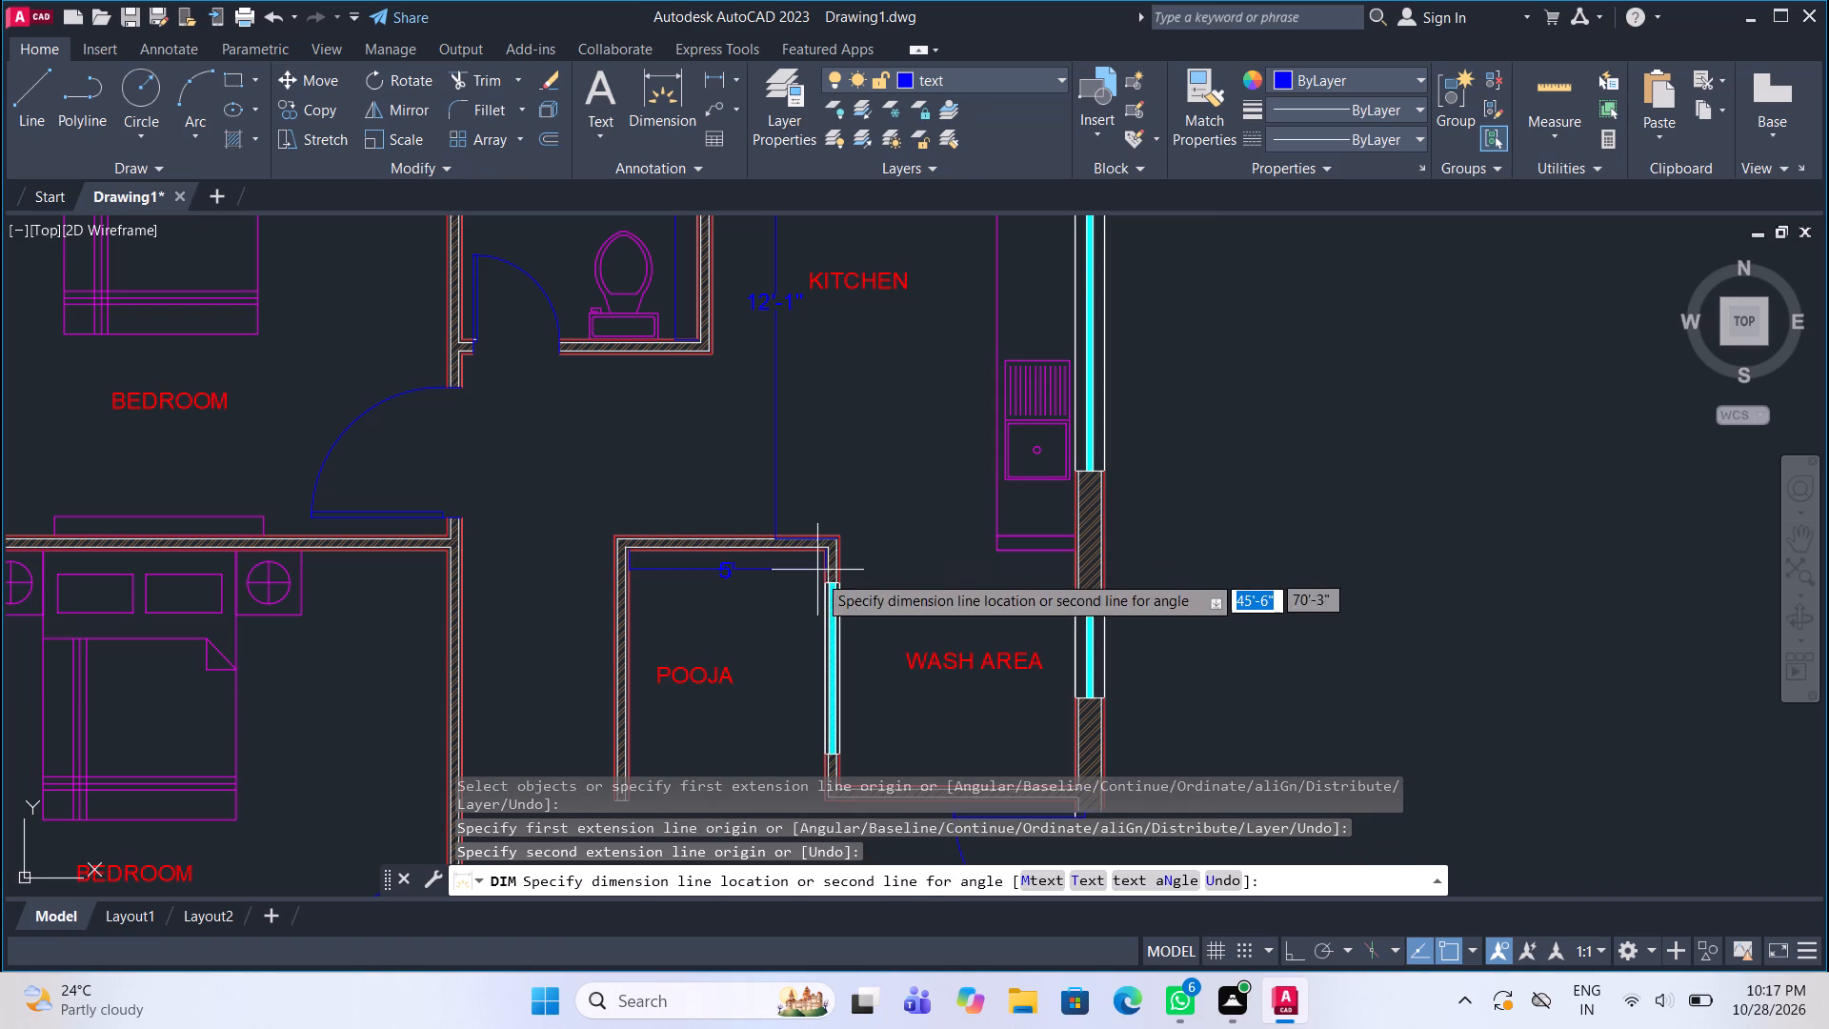
{"action": "left_click", "coordinate": [817, 585]}
{"action": "middle_click", "coordinate": [673, 333]}
{"action": "middle_click_drag", "start_coordinate": [702, 519], "coordinate": [700, 504]}
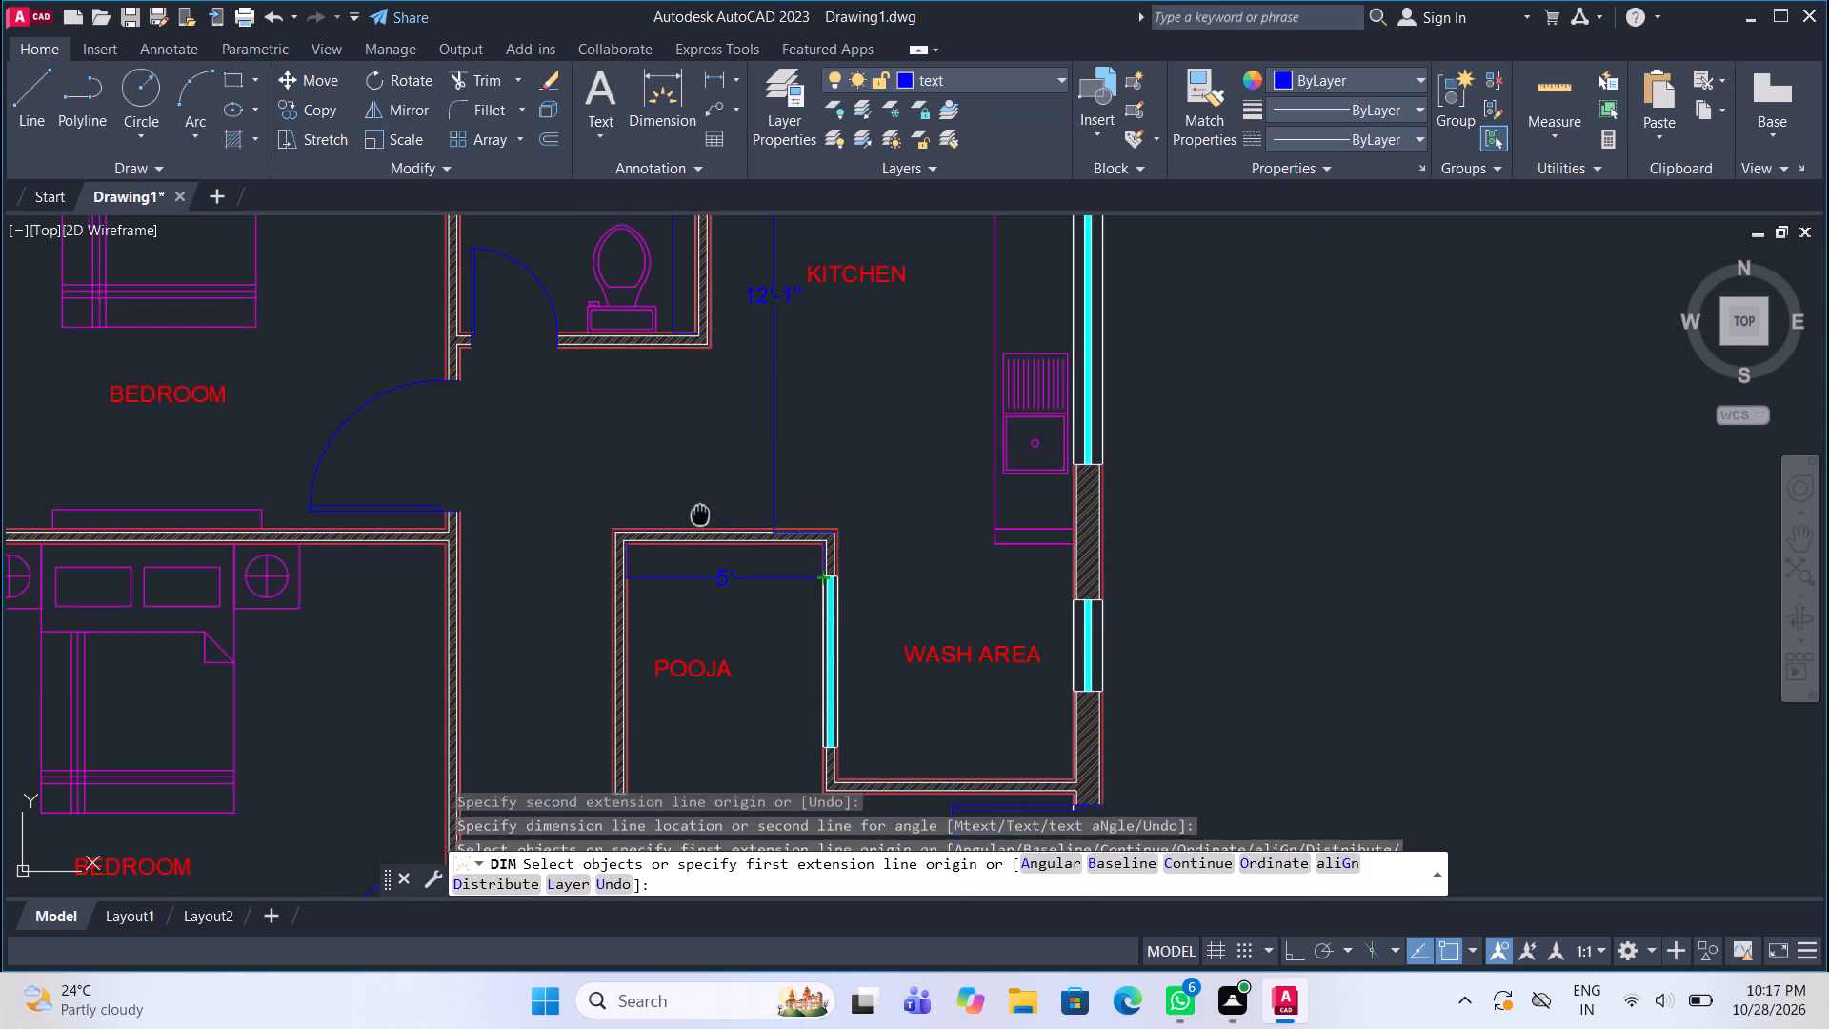
{"action": "middle_click_drag", "start_coordinate": [700, 504], "coordinate": [671, 363]}
{"action": "scroll", "coordinate": [671, 363], "scroll_direction": "up", "scroll_amount": 1}
{"action": "middle_click_drag", "start_coordinate": [659, 635], "coordinate": [656, 448]}
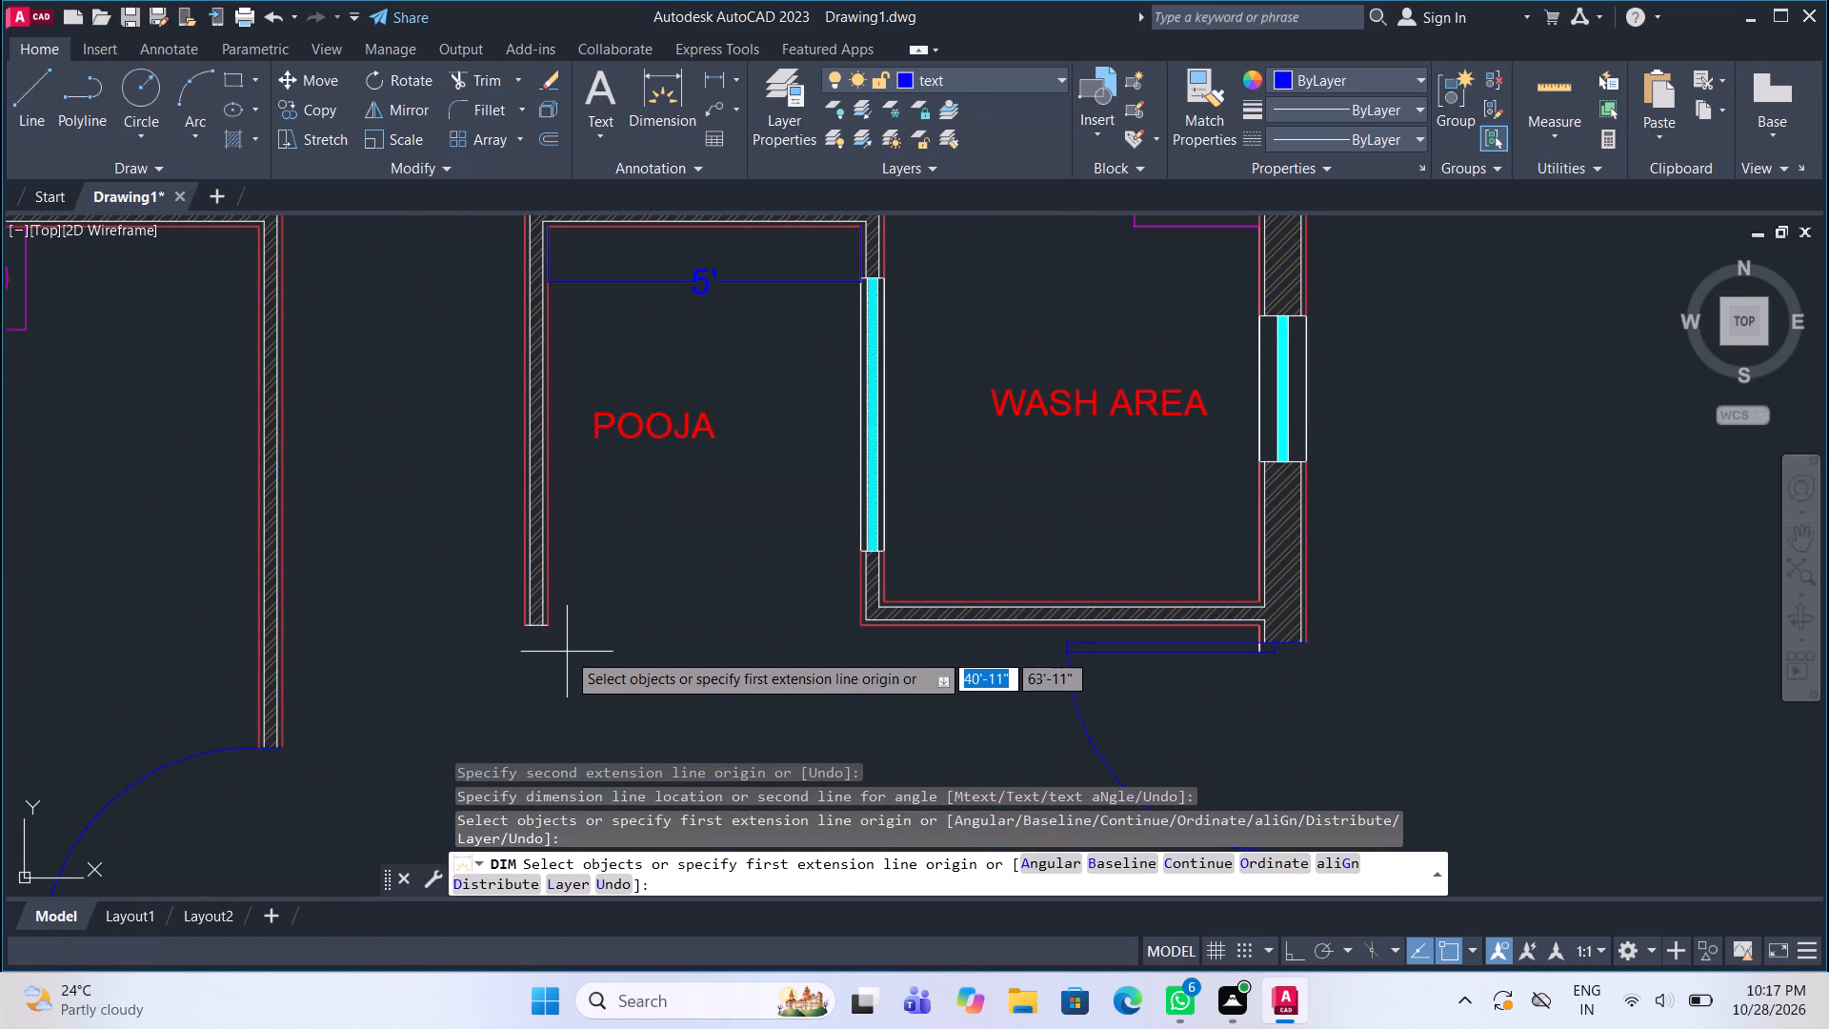
{"action": "left_click", "coordinate": [549, 629]}
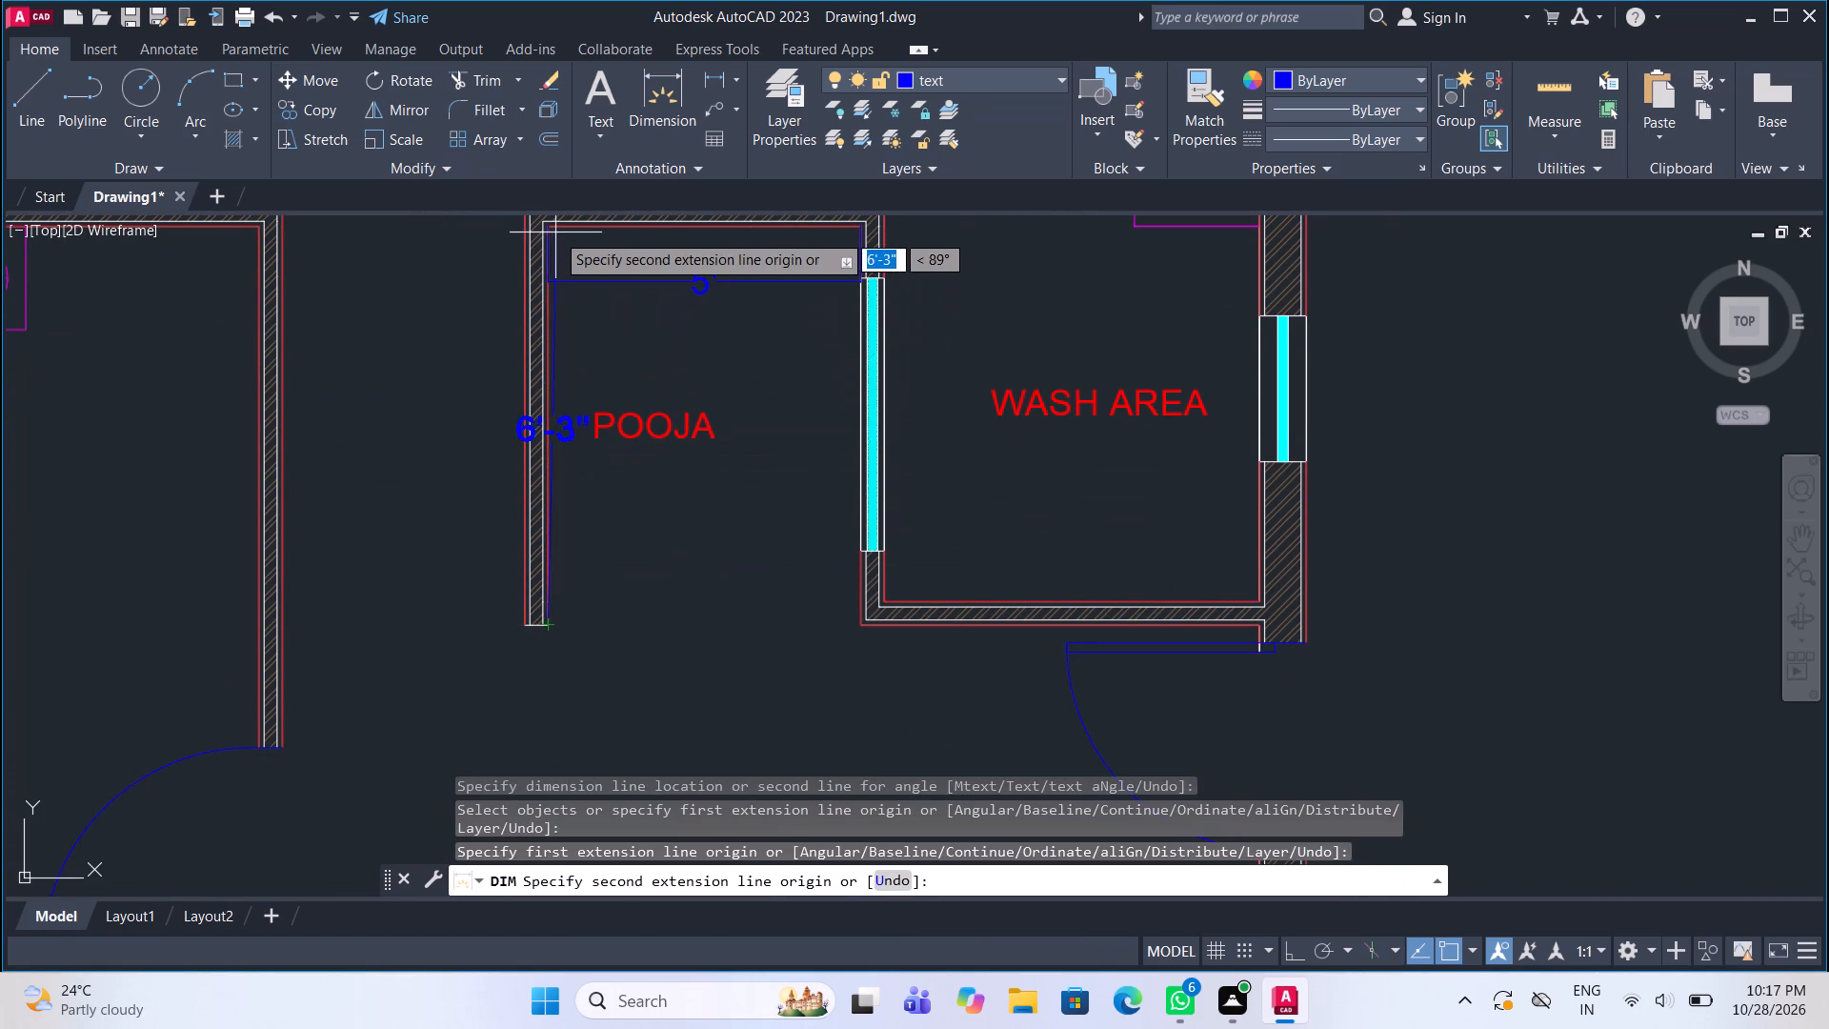
{"action": "left_click", "coordinate": [549, 227]}
{"action": "left_click", "coordinate": [592, 245]}
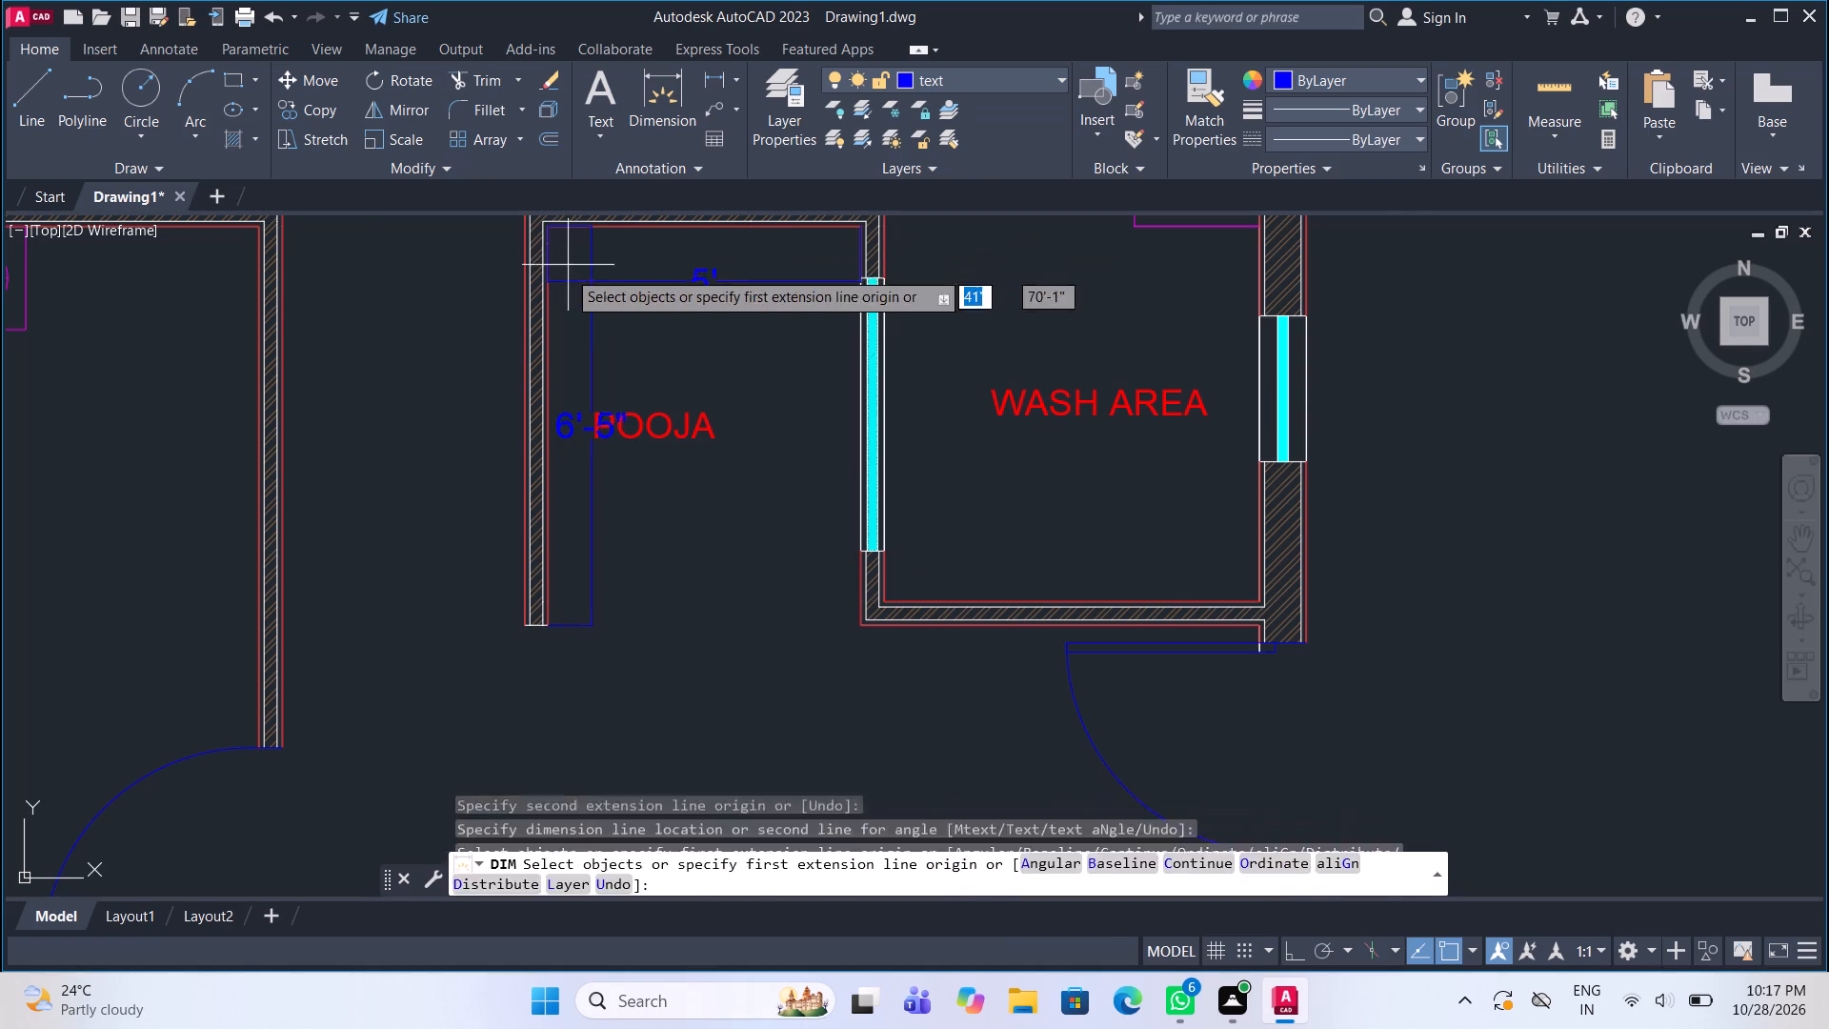
Dimension the WASH AREA's width from the POOJA wall to the east wall, and its length beside the POOJA window.
{"action": "scroll", "coordinate": [567, 283], "scroll_direction": "down", "scroll_amount": 2}
{"action": "scroll", "coordinate": [712, 265], "scroll_direction": "up", "scroll_amount": 2}
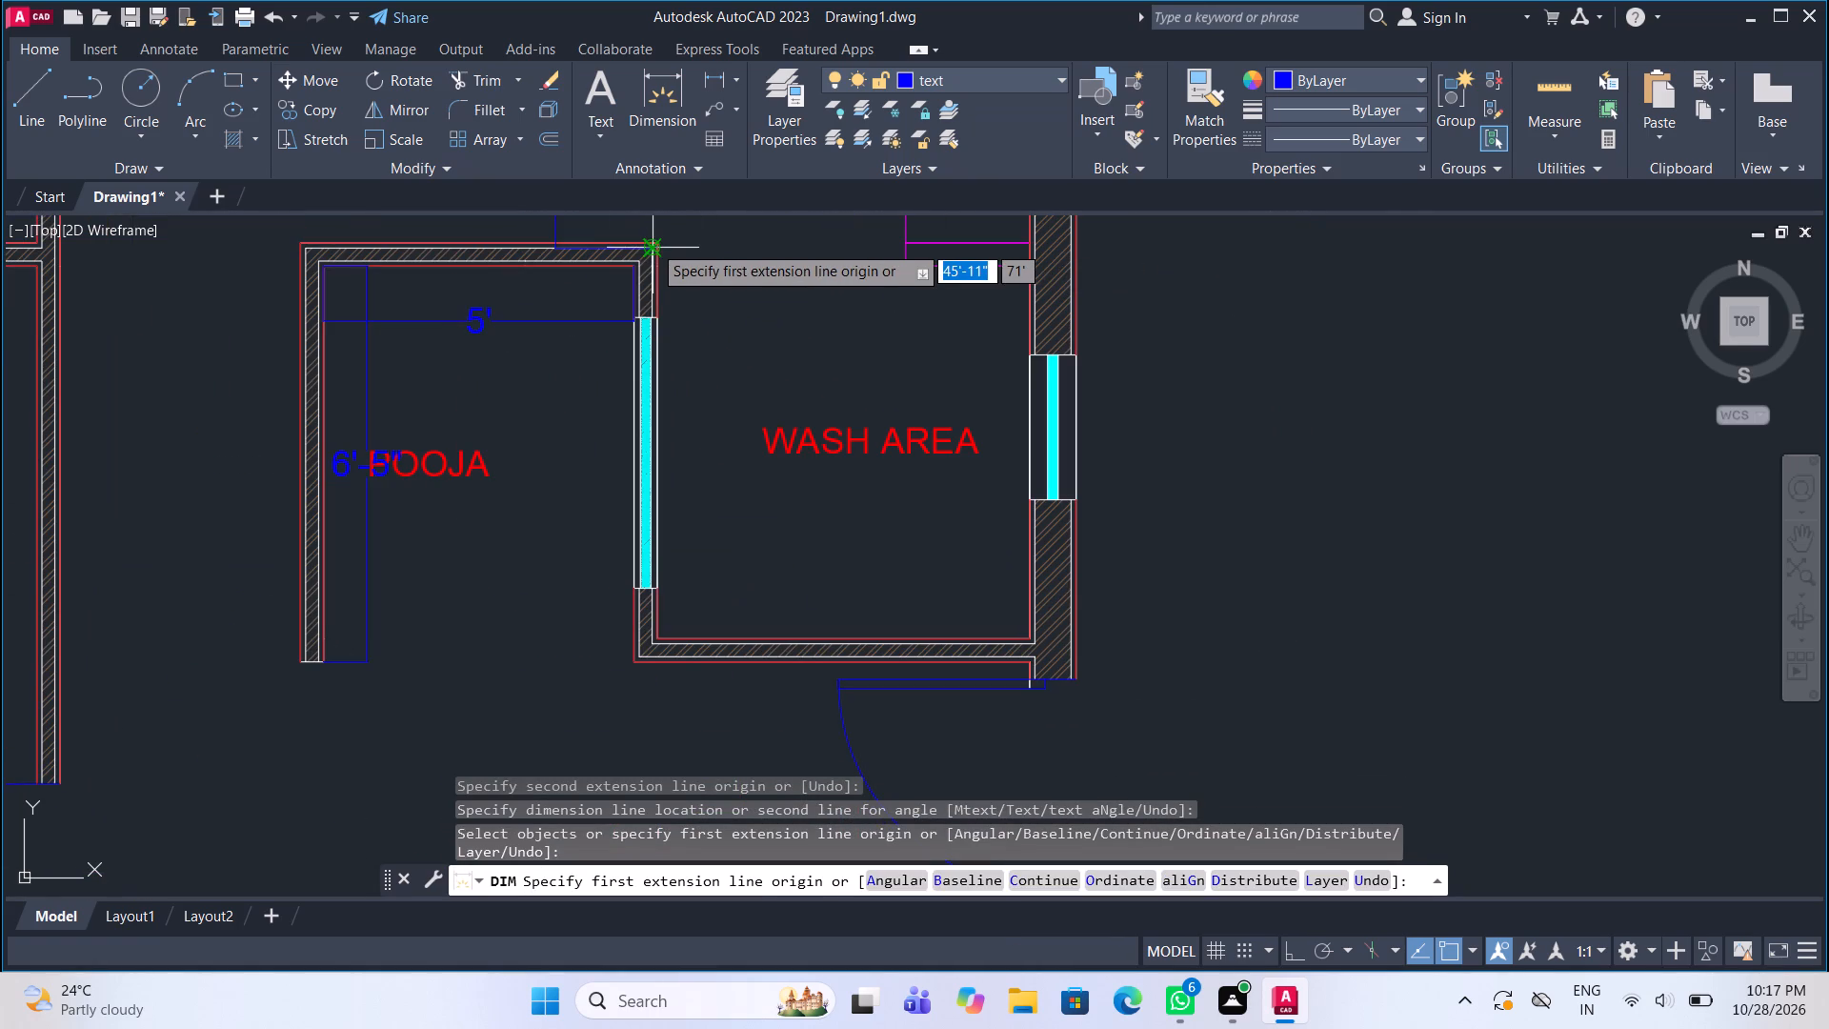
{"action": "left_click", "coordinate": [661, 244]}
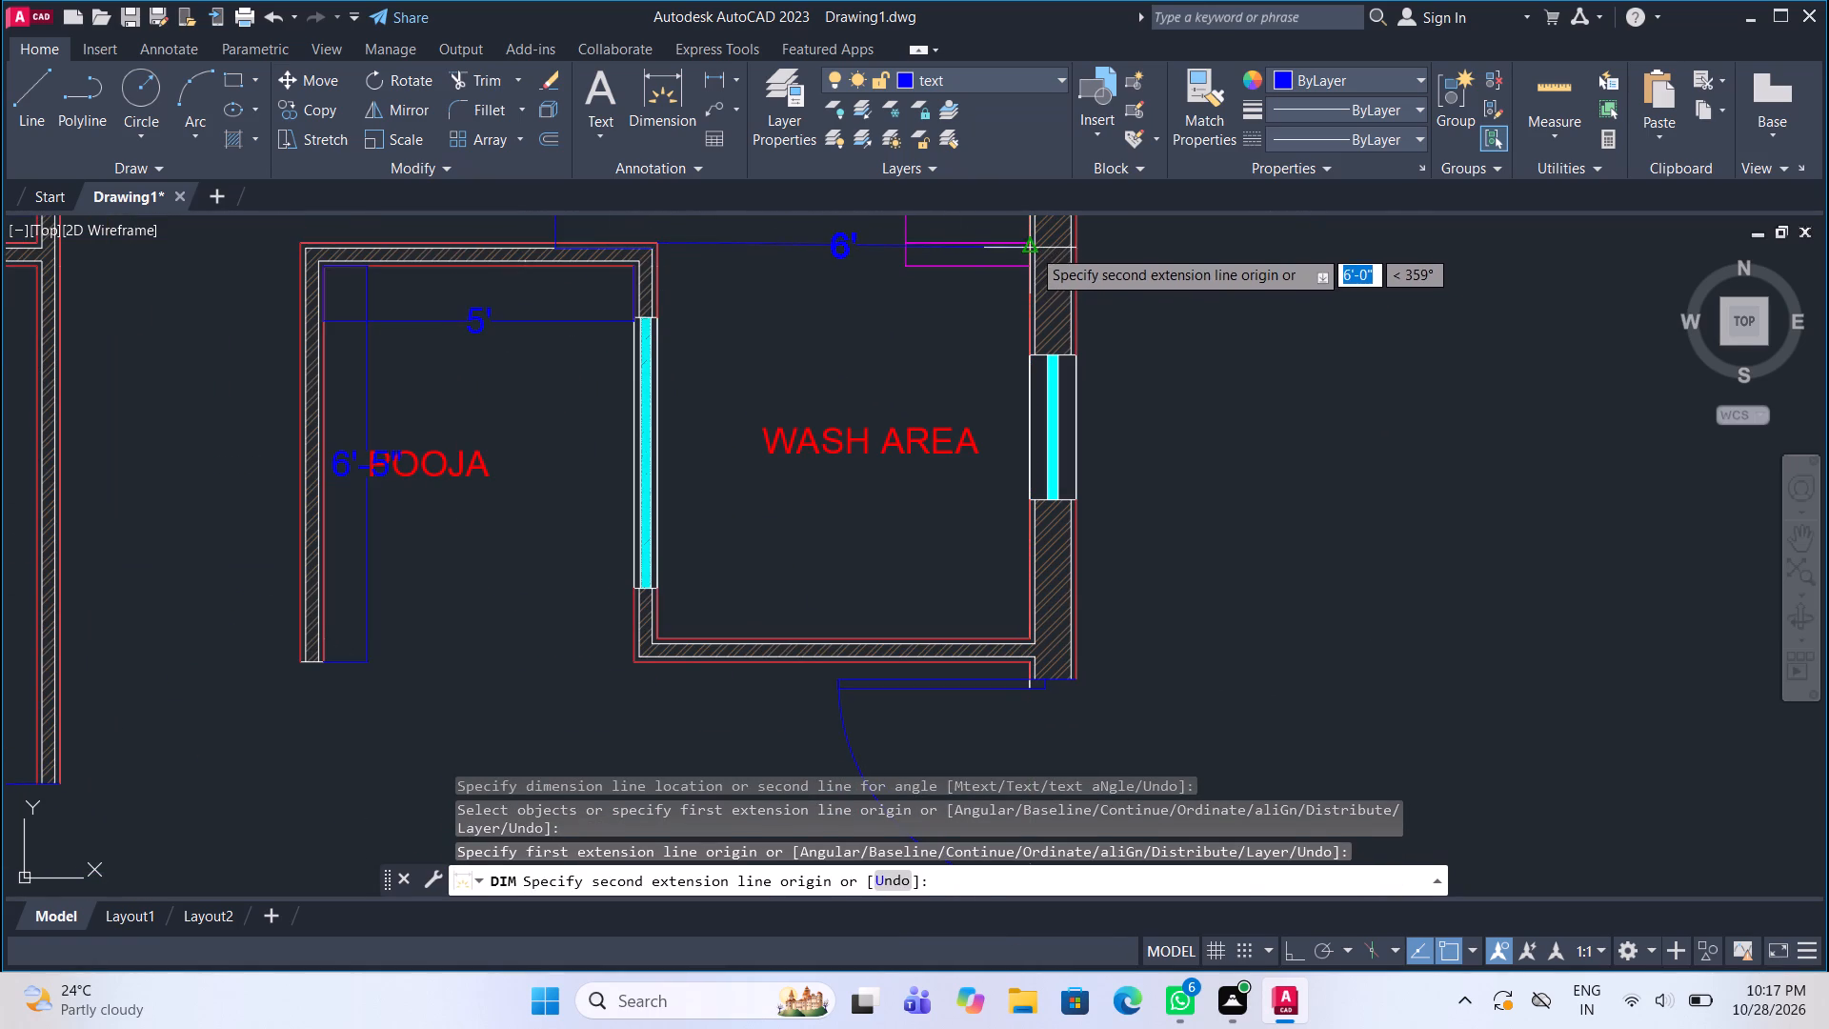
{"action": "left_click", "coordinate": [1032, 248]}
{"action": "left_click", "coordinate": [1035, 311]}
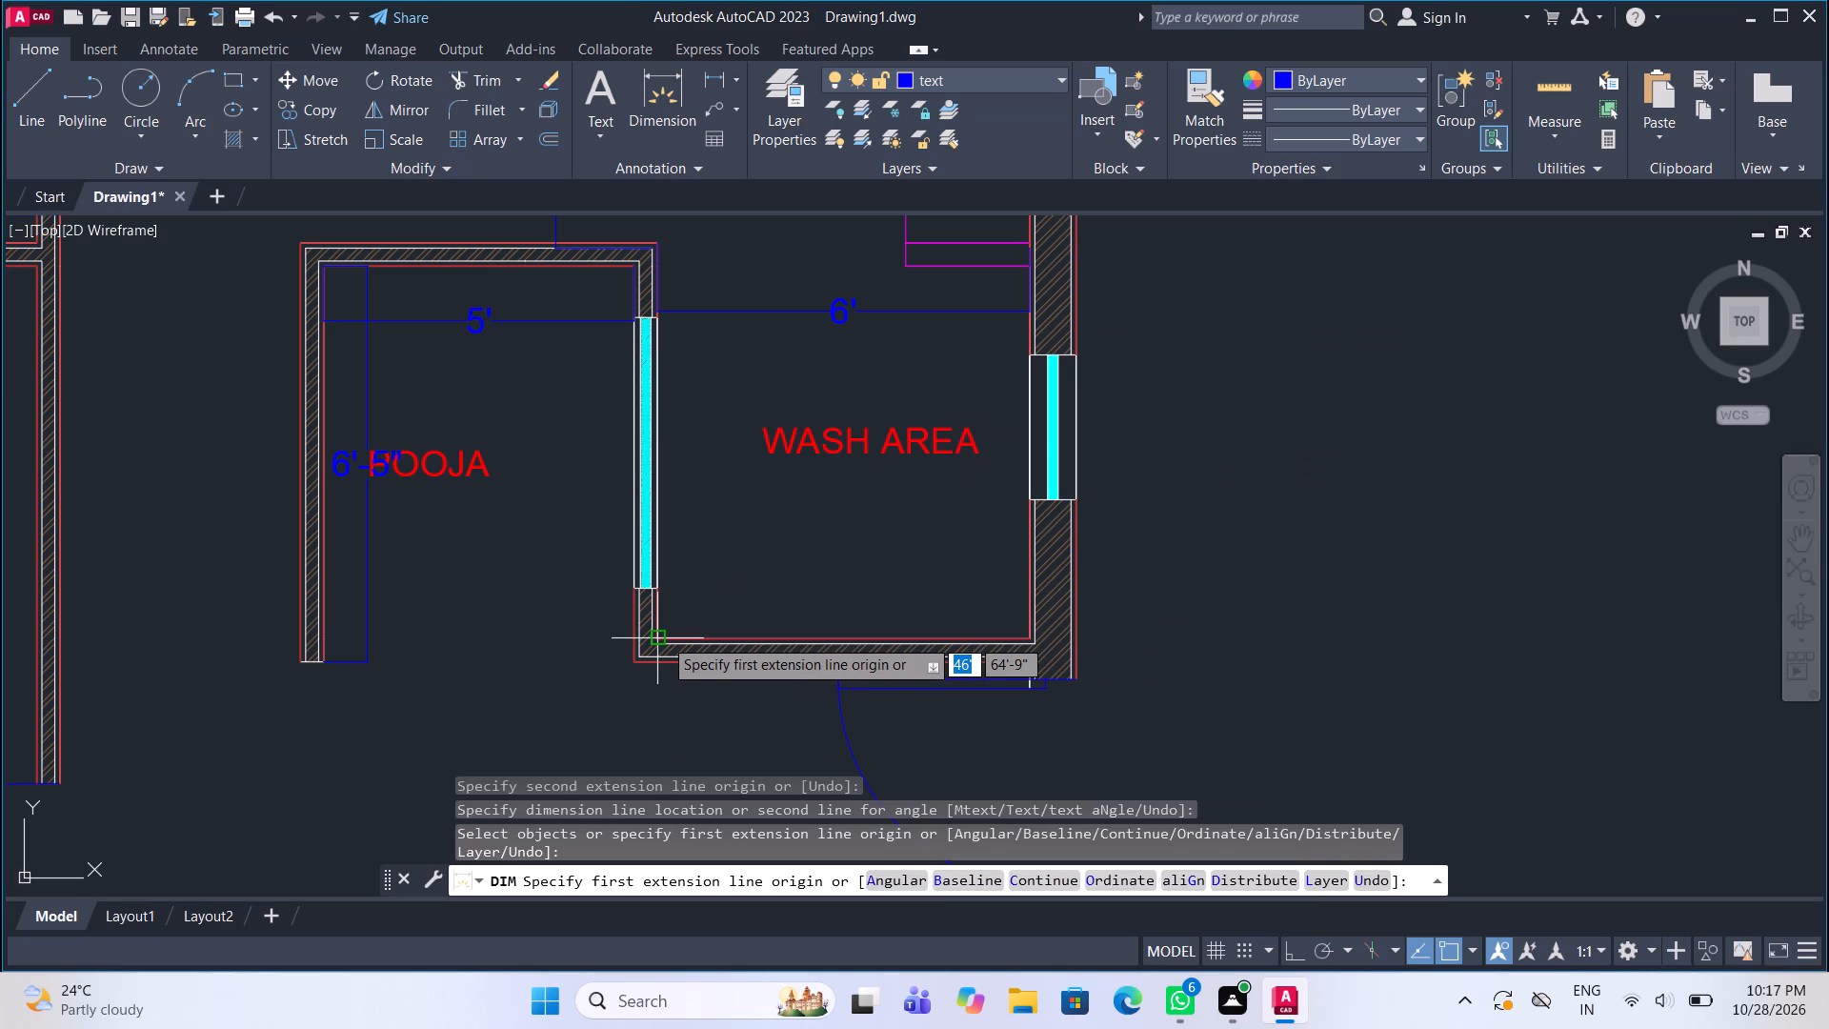
{"action": "left_click", "coordinate": [663, 636]}
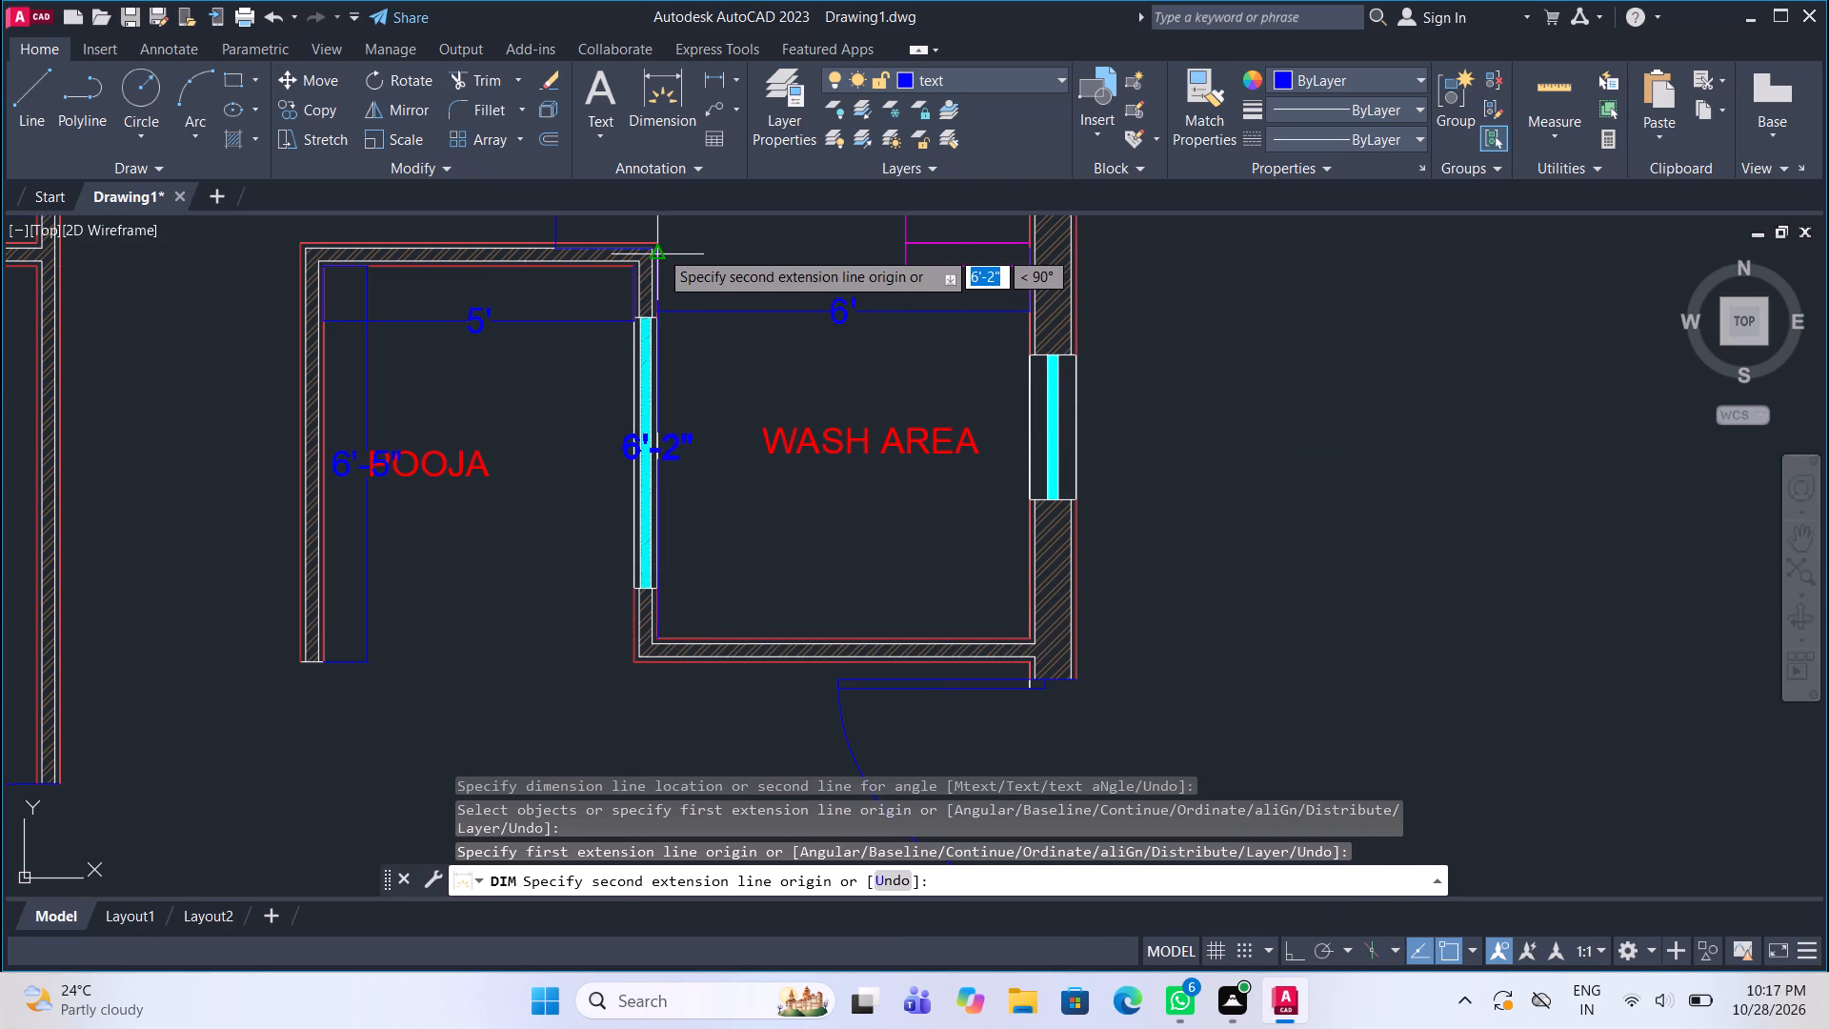
{"action": "left_click", "coordinate": [659, 238]}
{"action": "left_click", "coordinate": [723, 249]}
Dimension the inside width and length of the middle bedroom on the plan's west side, above the two back-to-back toilets.
{"action": "scroll", "coordinate": [721, 309], "scroll_direction": "down", "scroll_amount": 2}
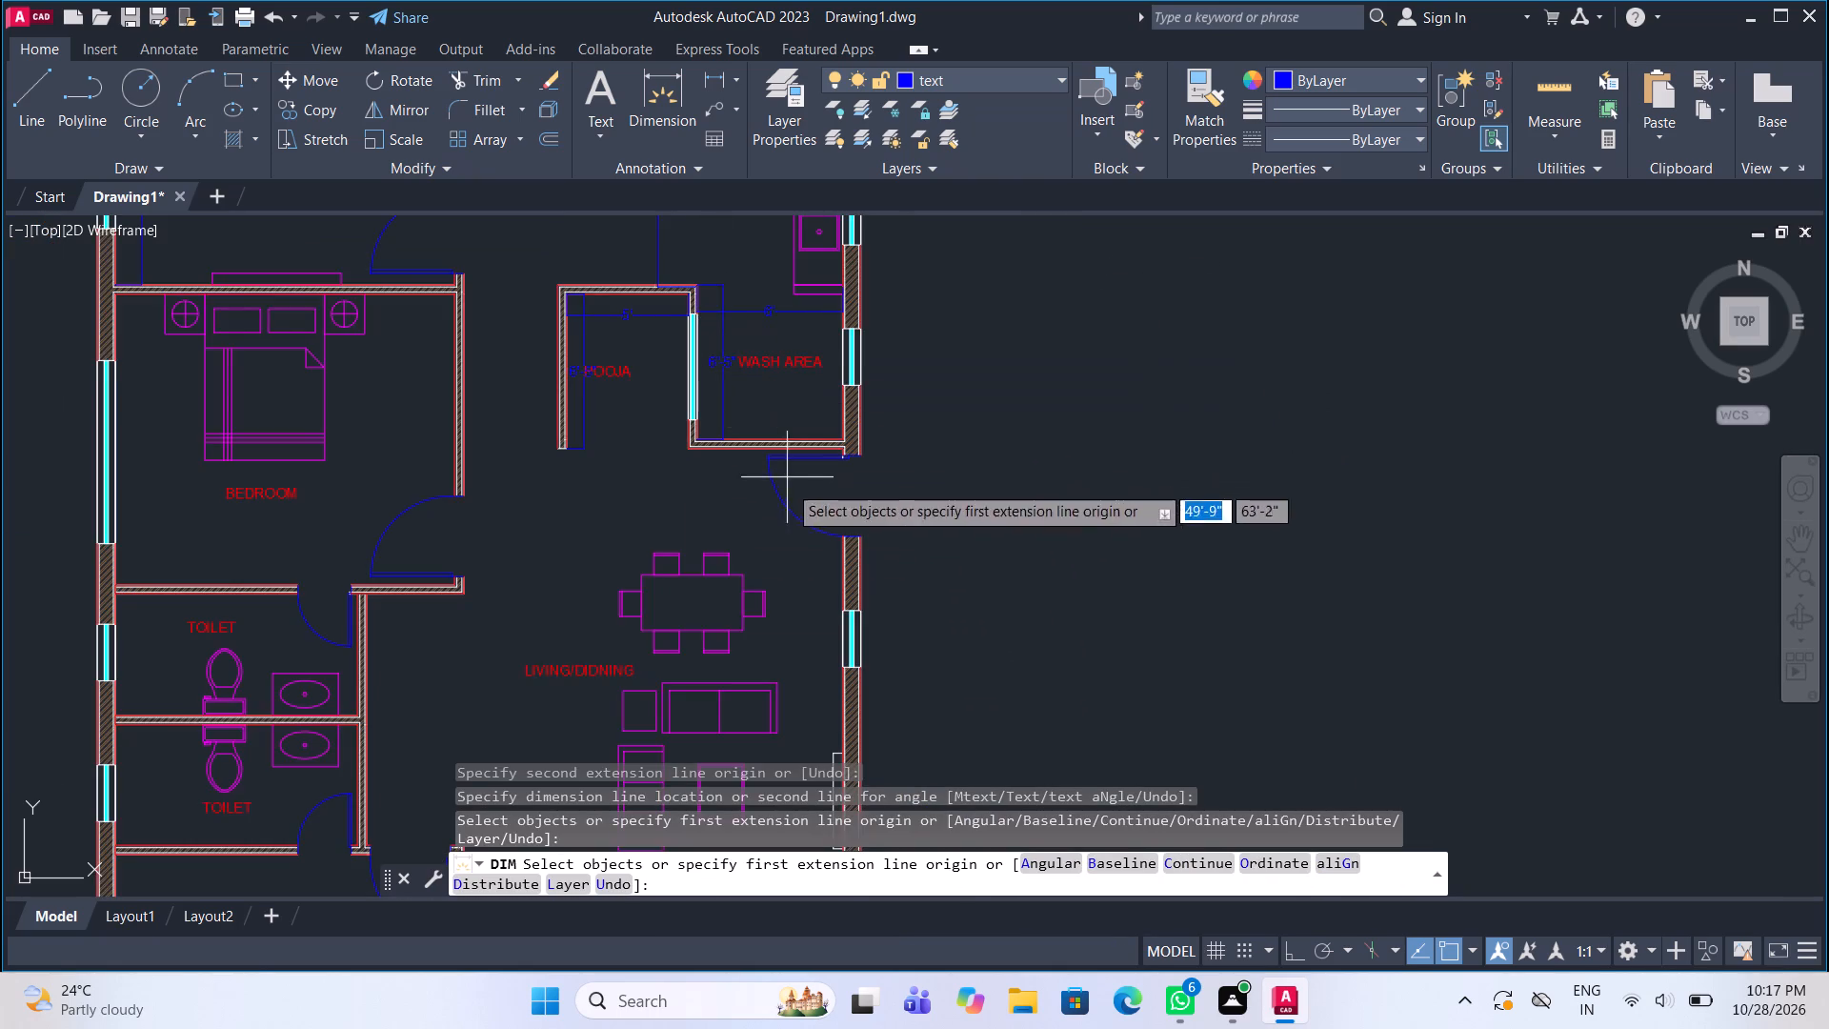
{"action": "middle_click_drag", "start_coordinate": [790, 489], "coordinate": [796, 368]}
{"action": "scroll", "coordinate": [796, 370], "scroll_direction": "down", "scroll_amount": 2}
{"action": "scroll", "coordinate": [521, 298], "scroll_direction": "up", "scroll_amount": 2}
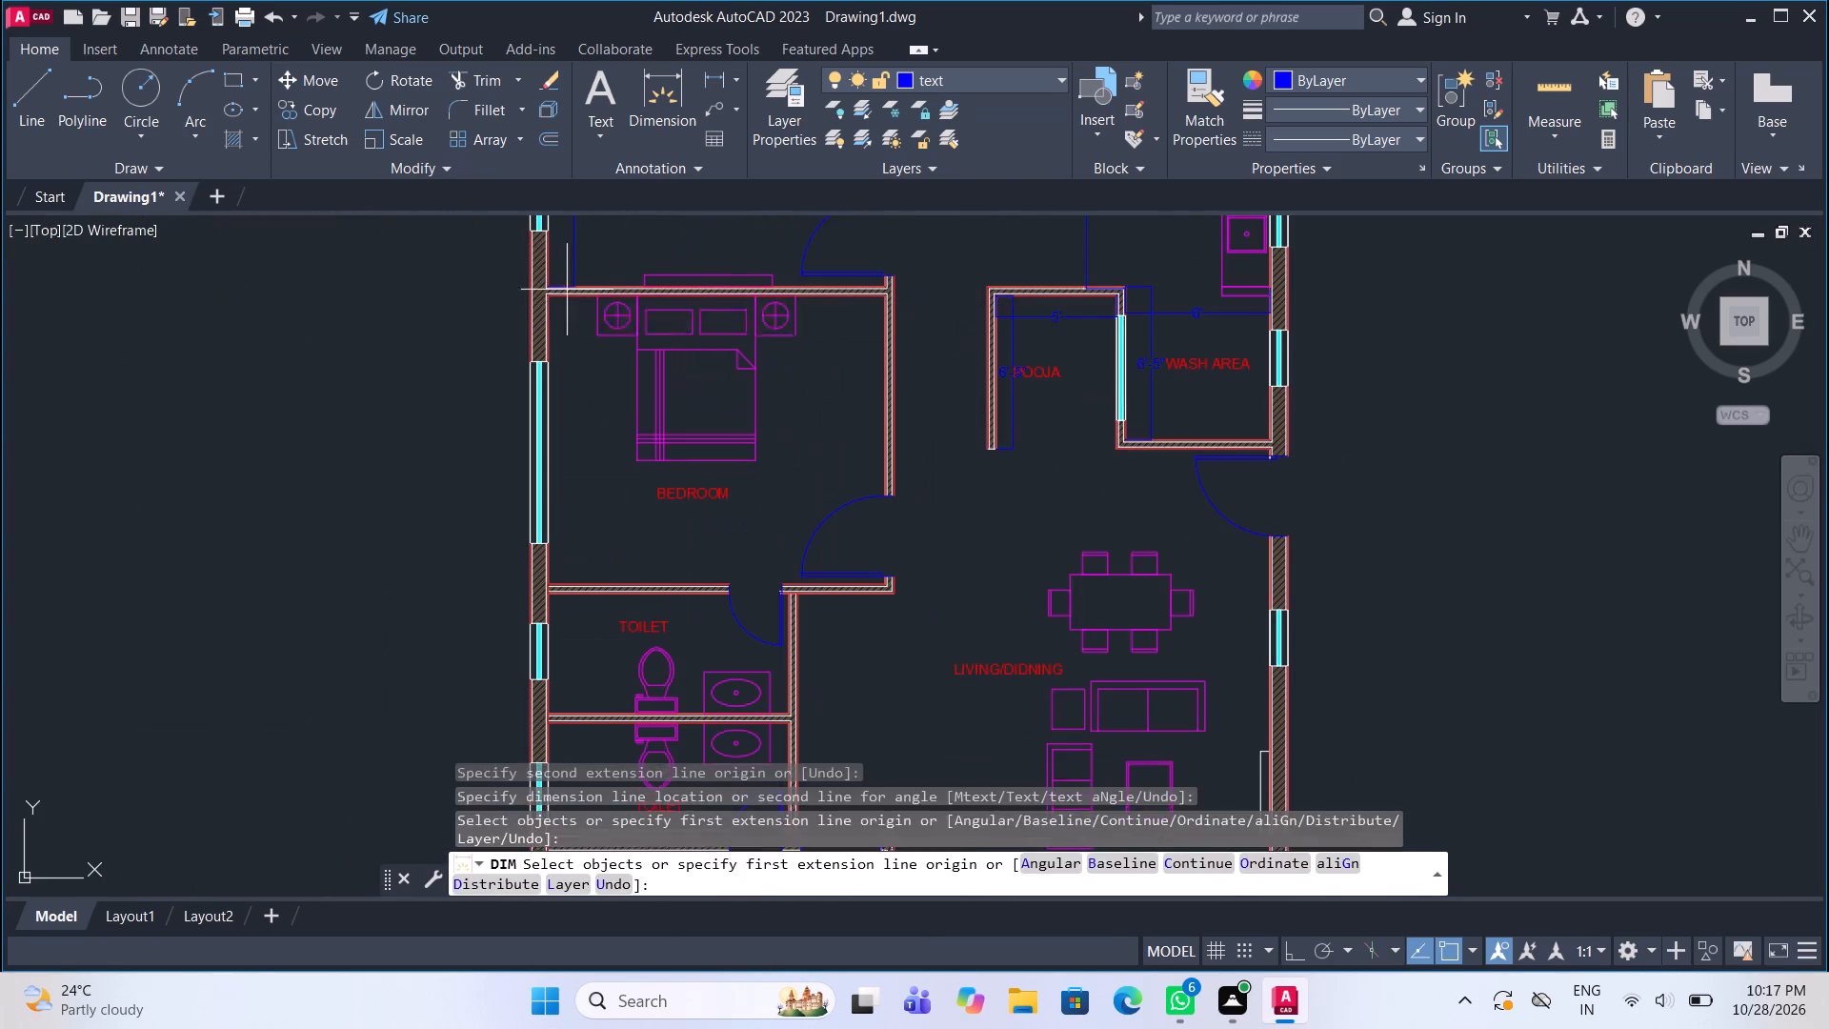
{"action": "left_click", "coordinate": [553, 298]}
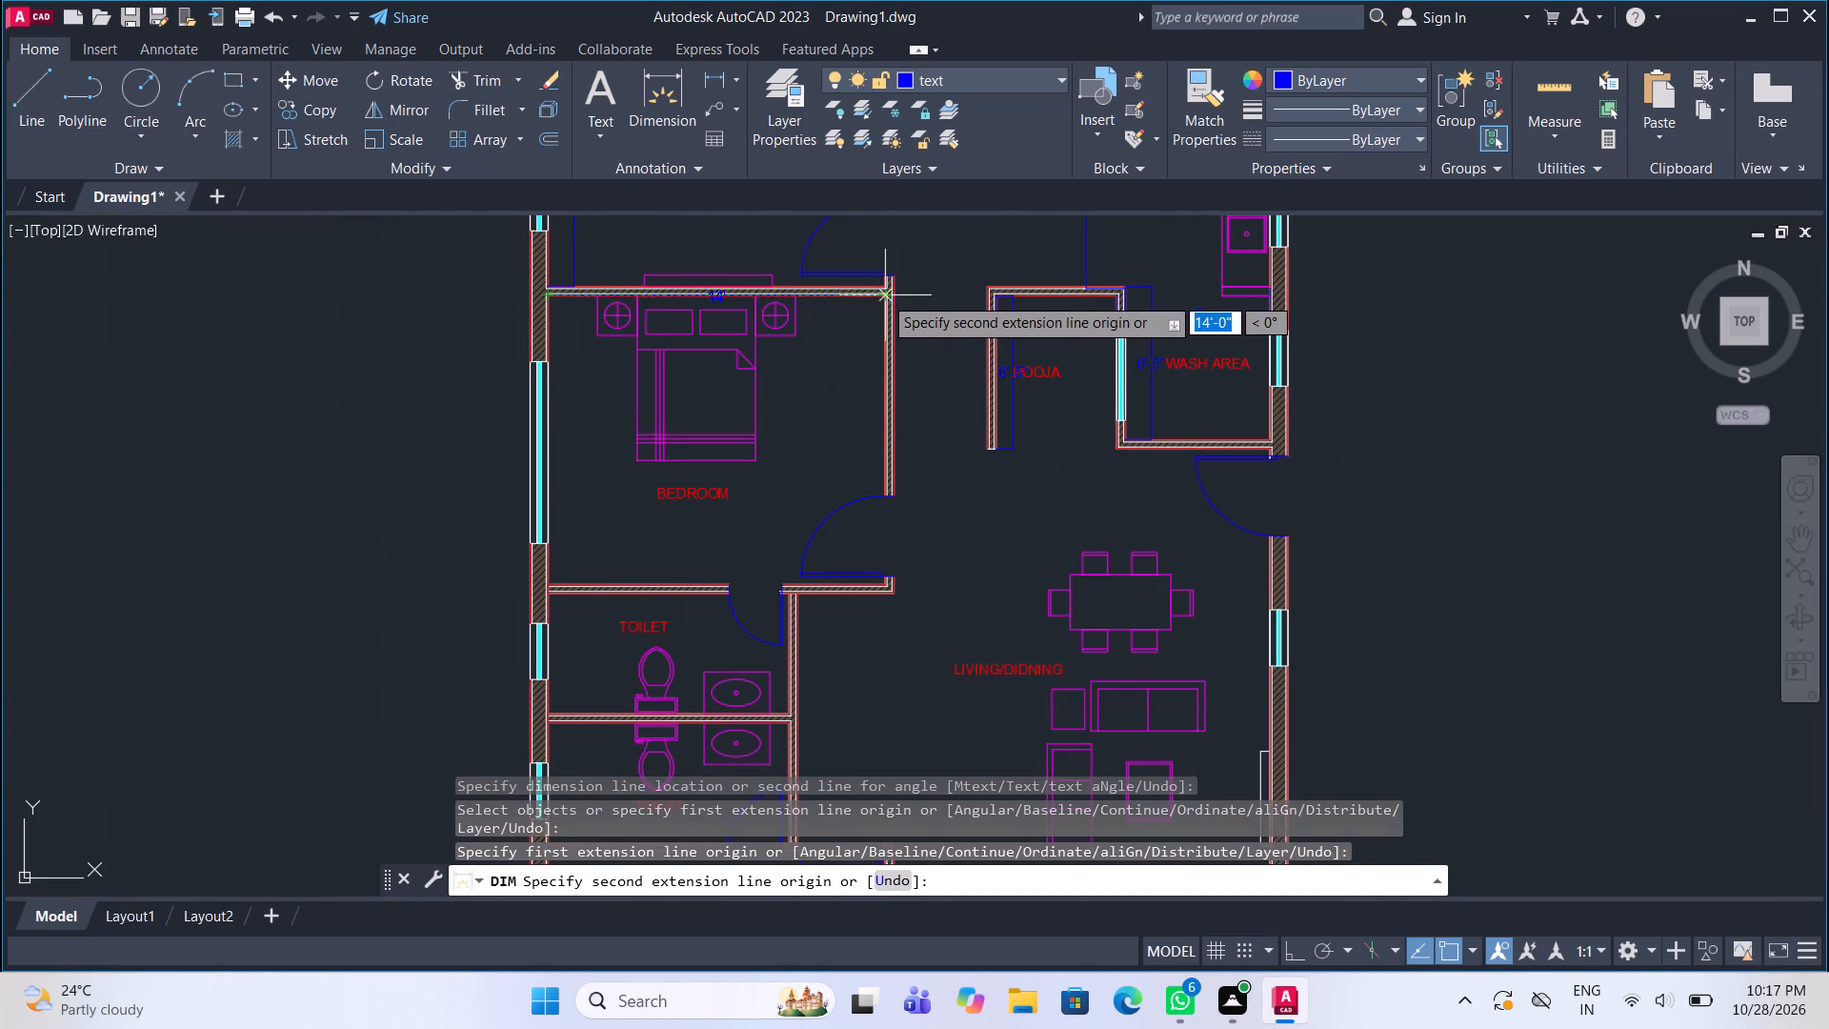
{"action": "left_click", "coordinate": [883, 296]}
{"action": "left_click", "coordinate": [881, 370]}
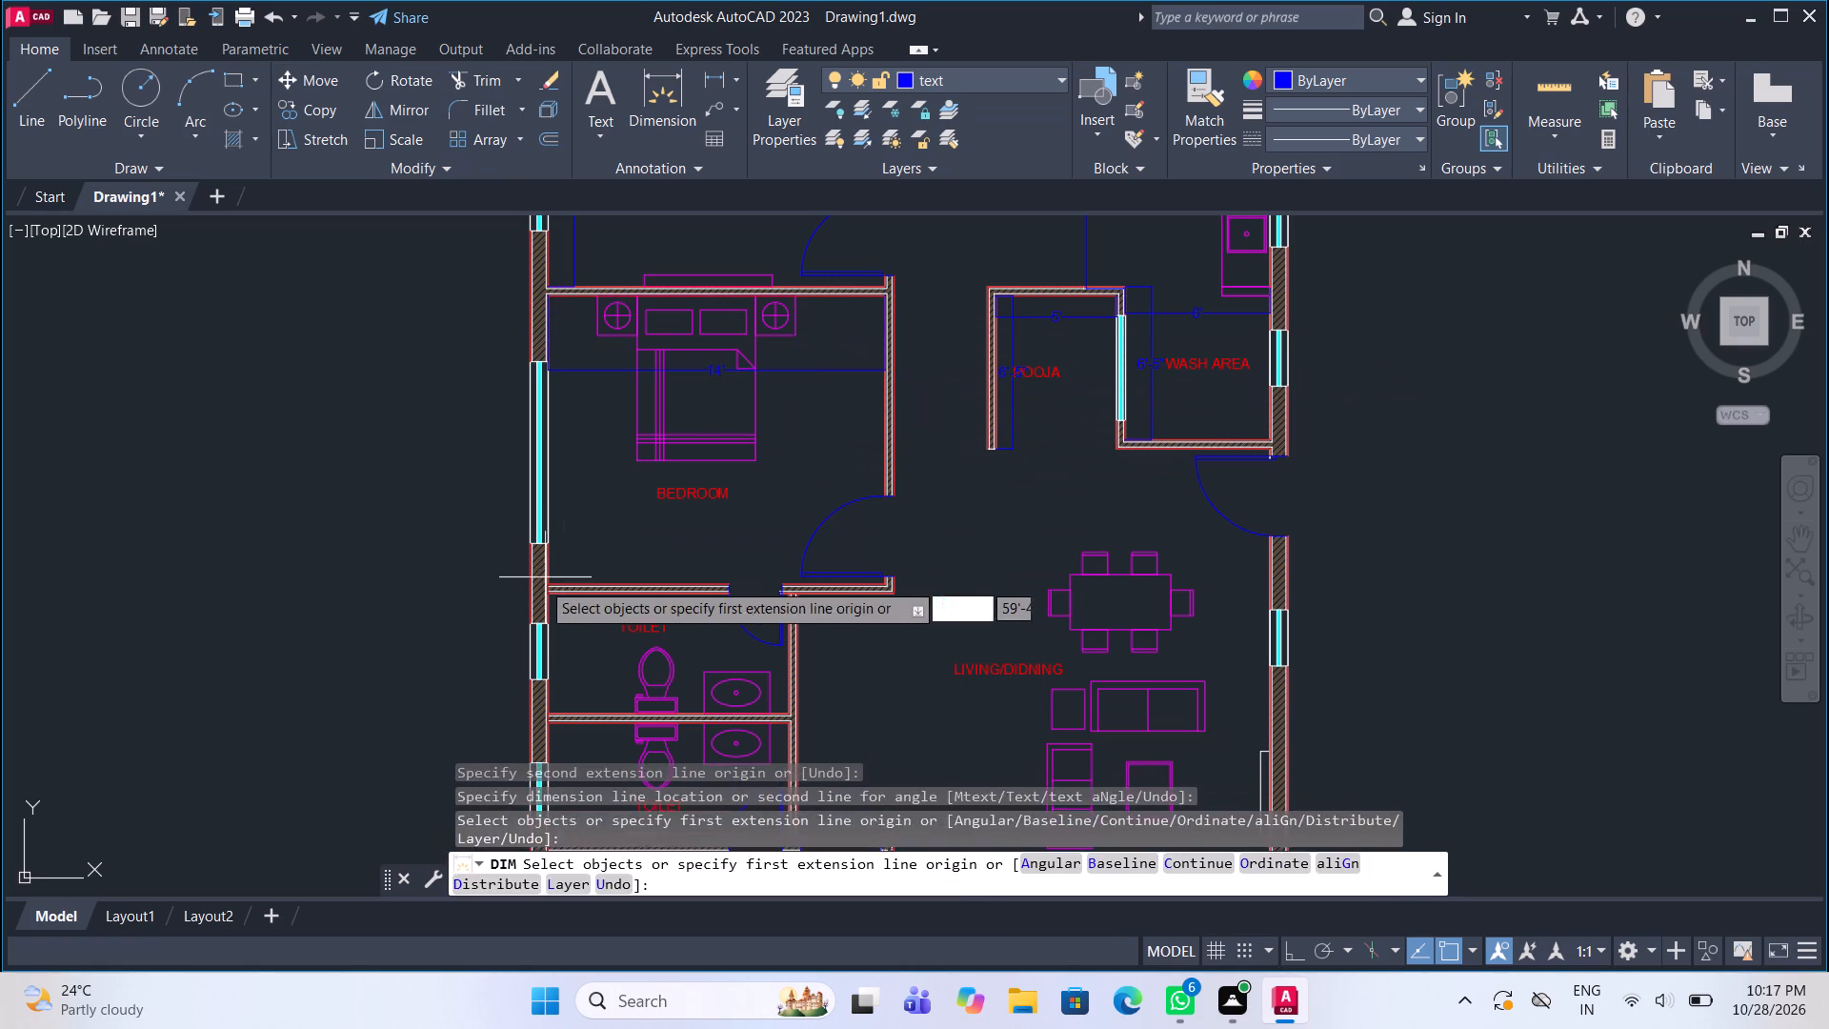
{"action": "left_click", "coordinate": [553, 582]}
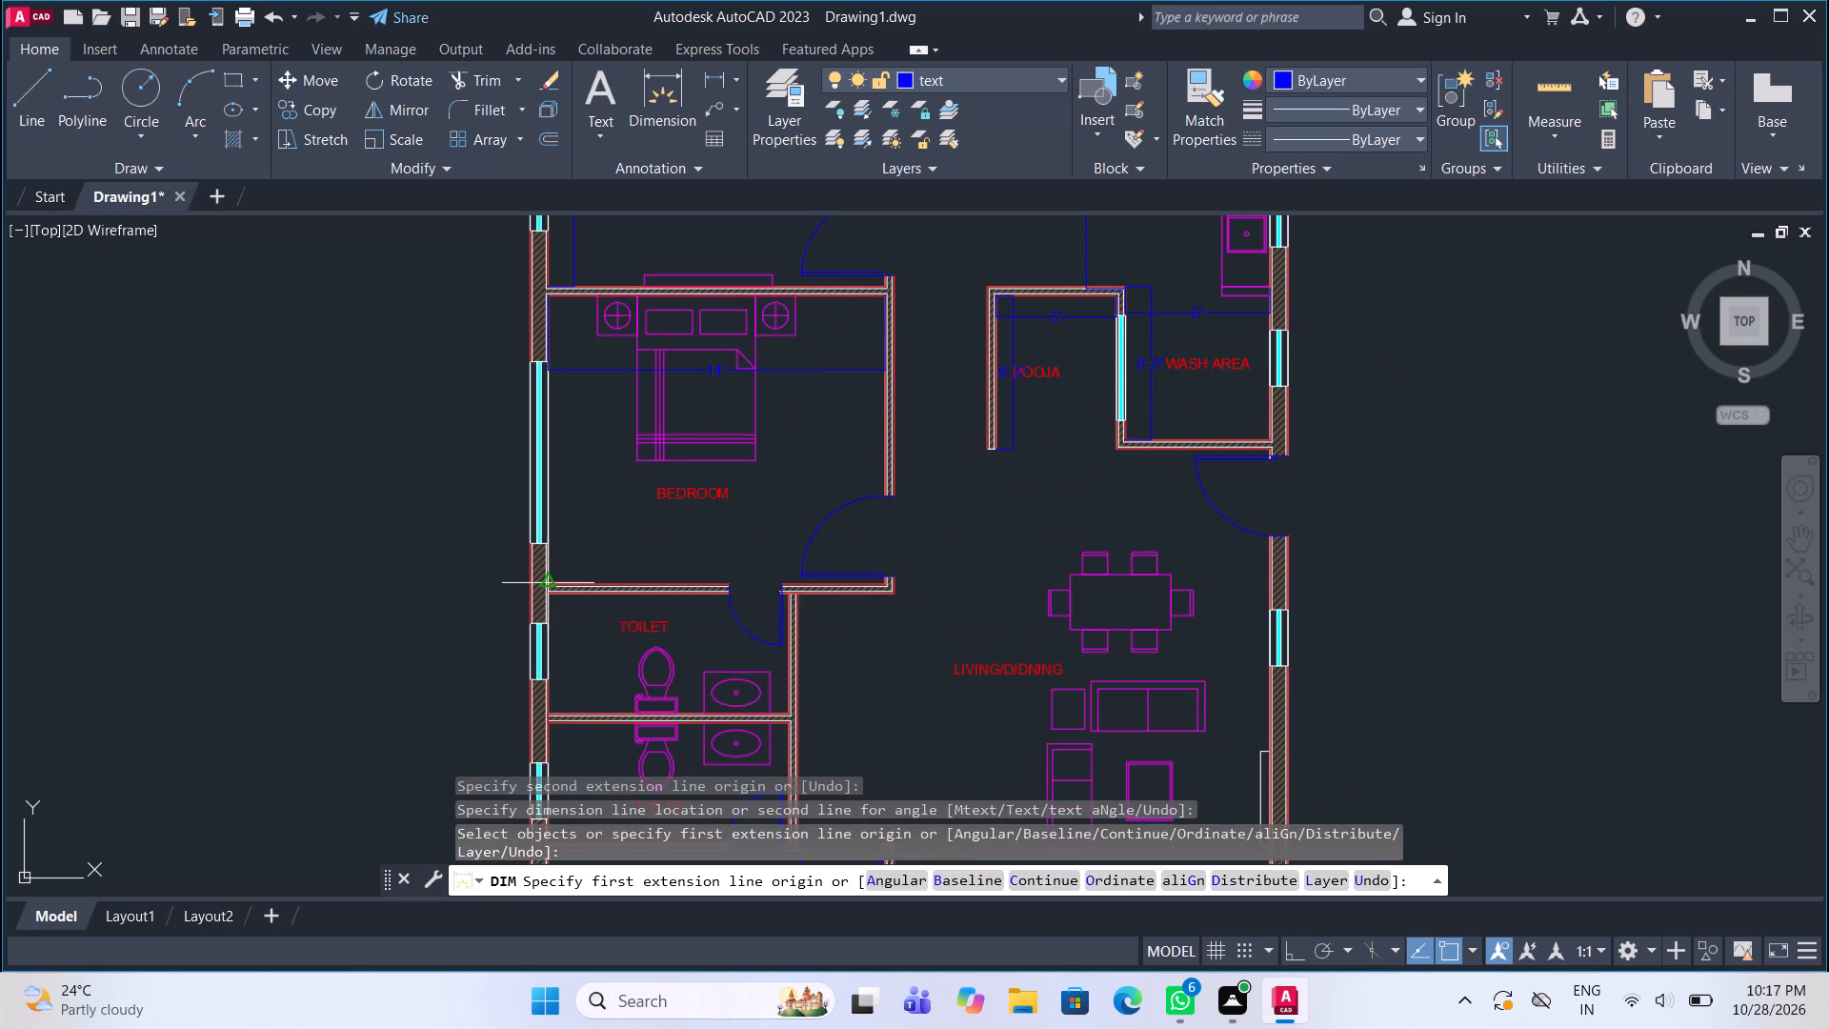
{"action": "left_click", "coordinate": [548, 297]}
{"action": "left_click", "coordinate": [583, 301]}
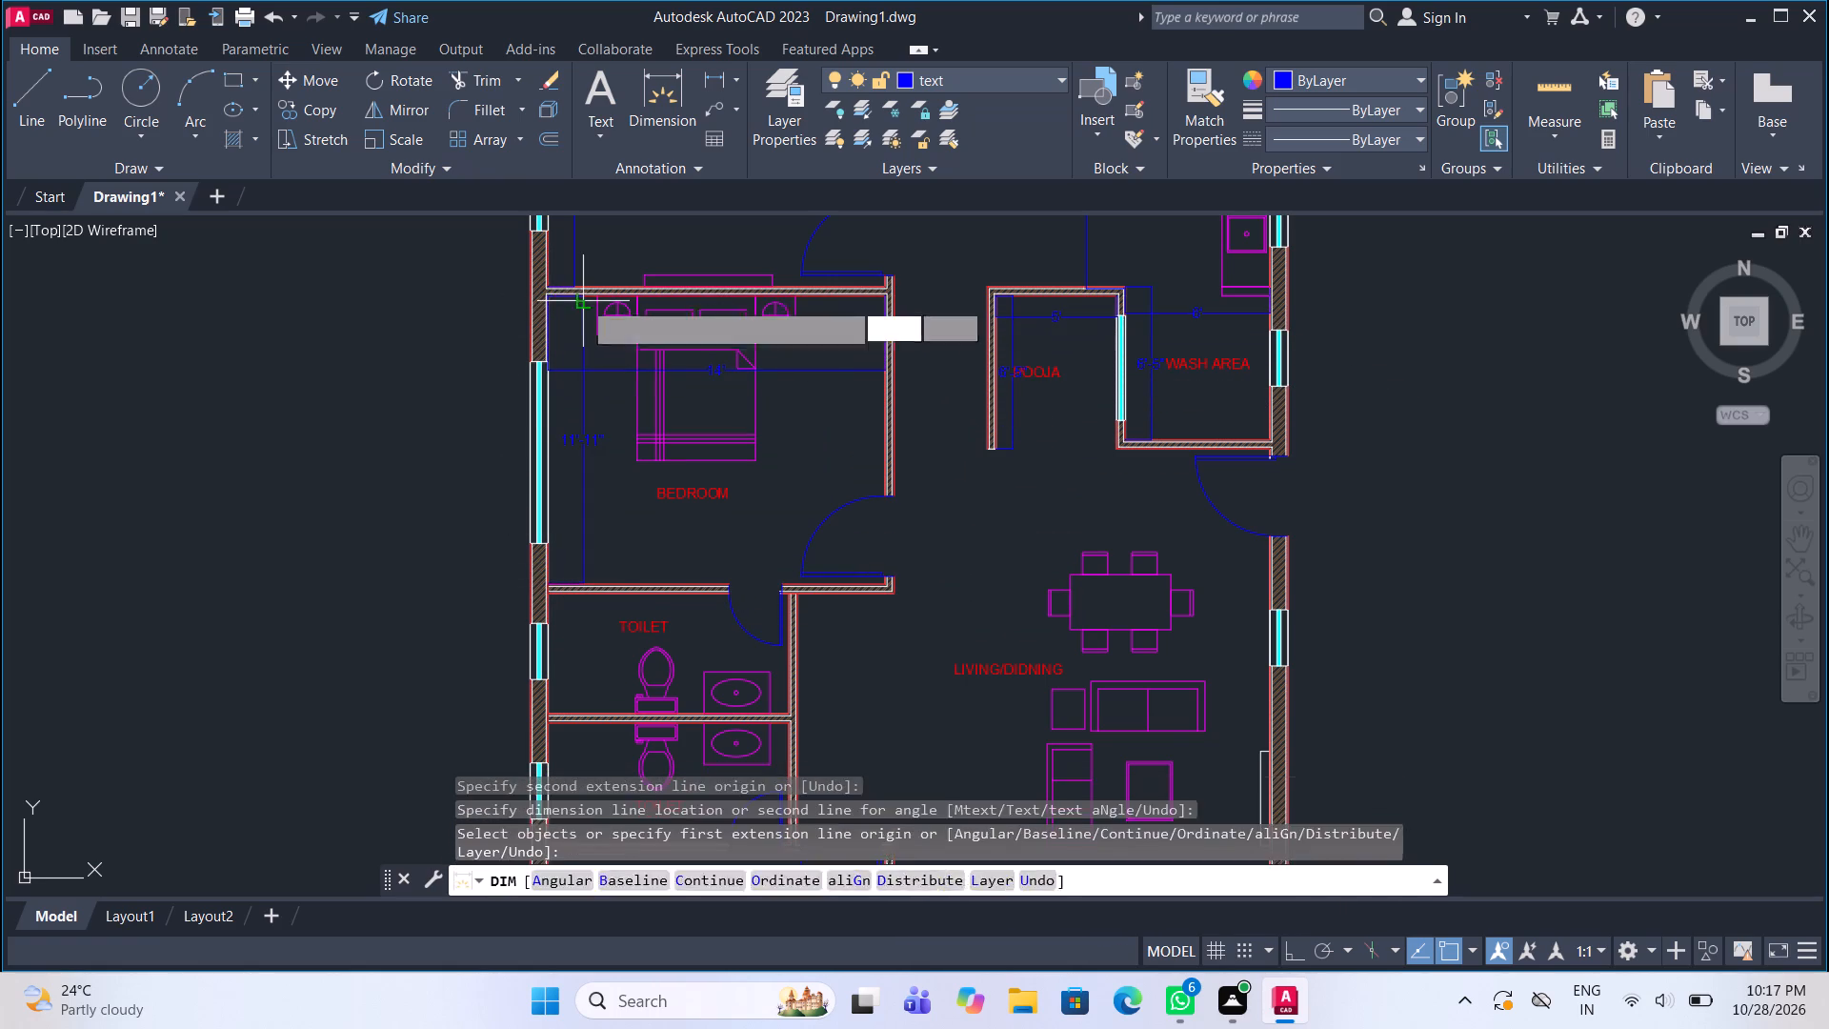
Dimension the inside width and length of the northern of the two back-to-back toilets below the middle bedroom.
{"action": "middle_click_drag", "start_coordinate": [640, 501], "coordinate": [639, 454]}
{"action": "scroll", "coordinate": [639, 453], "scroll_direction": "up", "scroll_amount": 1}
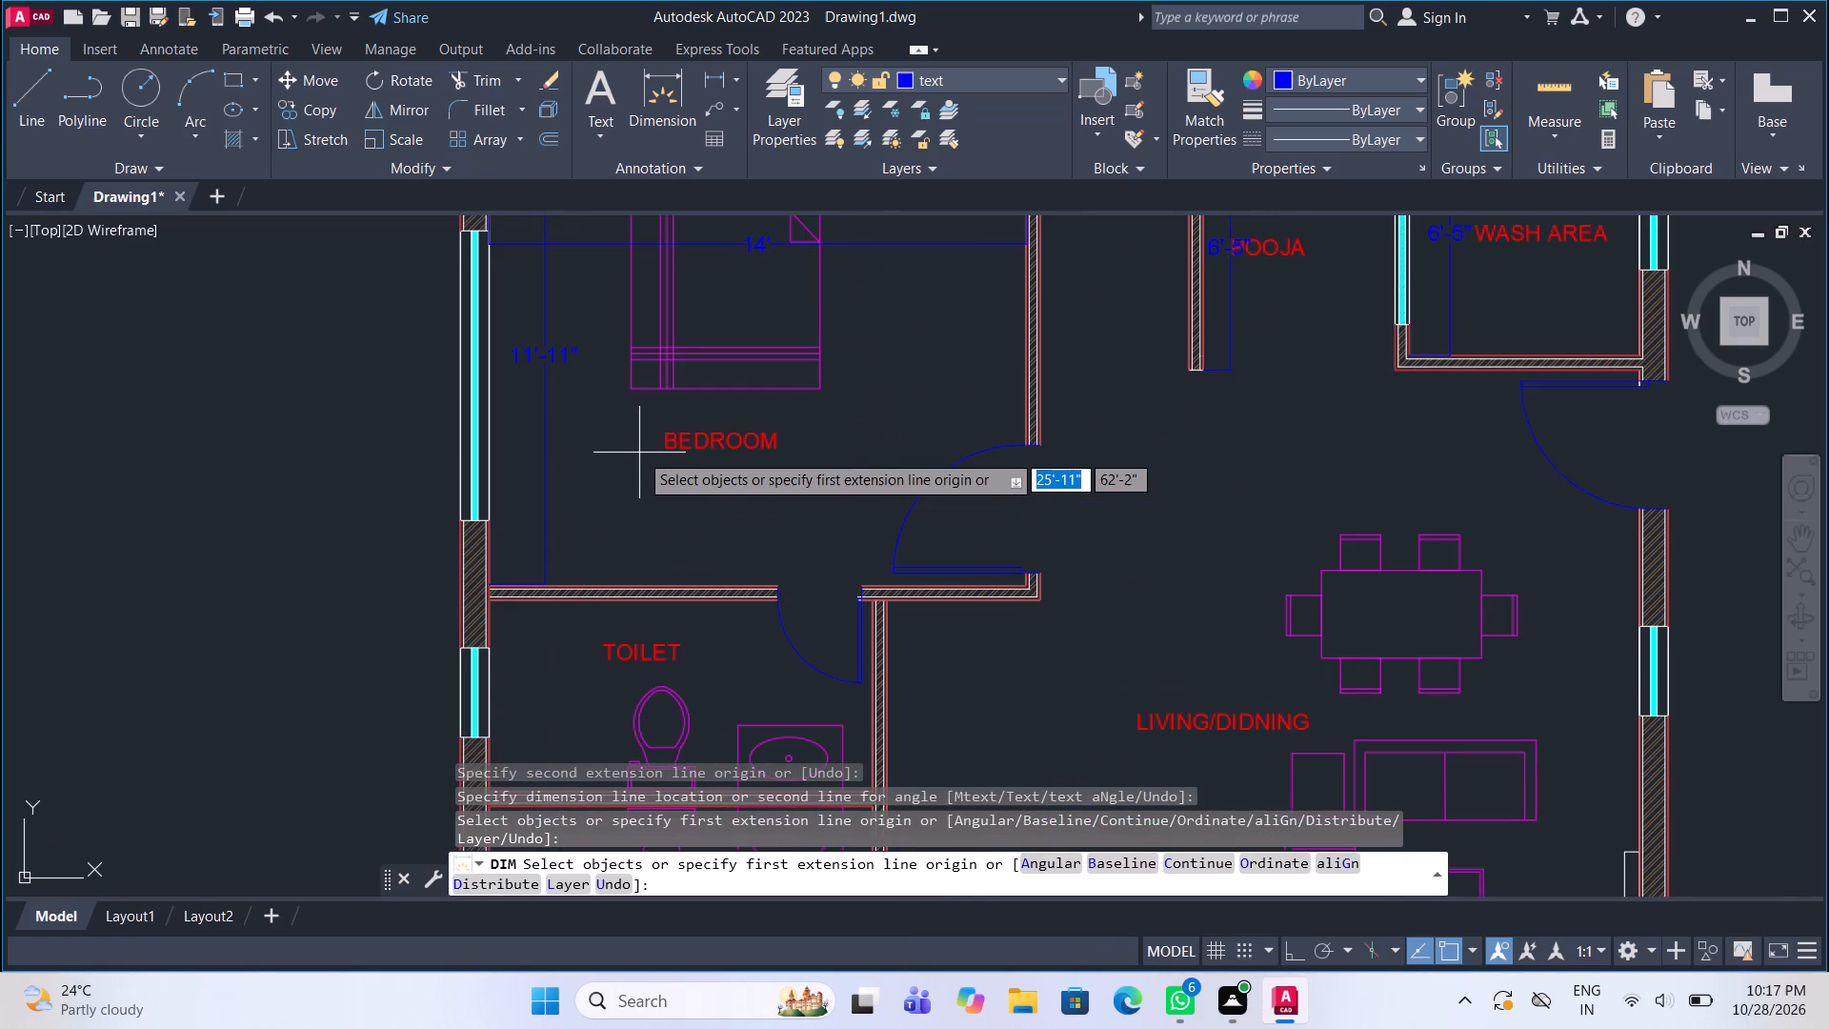
{"action": "middle_click_drag", "start_coordinate": [581, 599], "coordinate": [586, 389]}
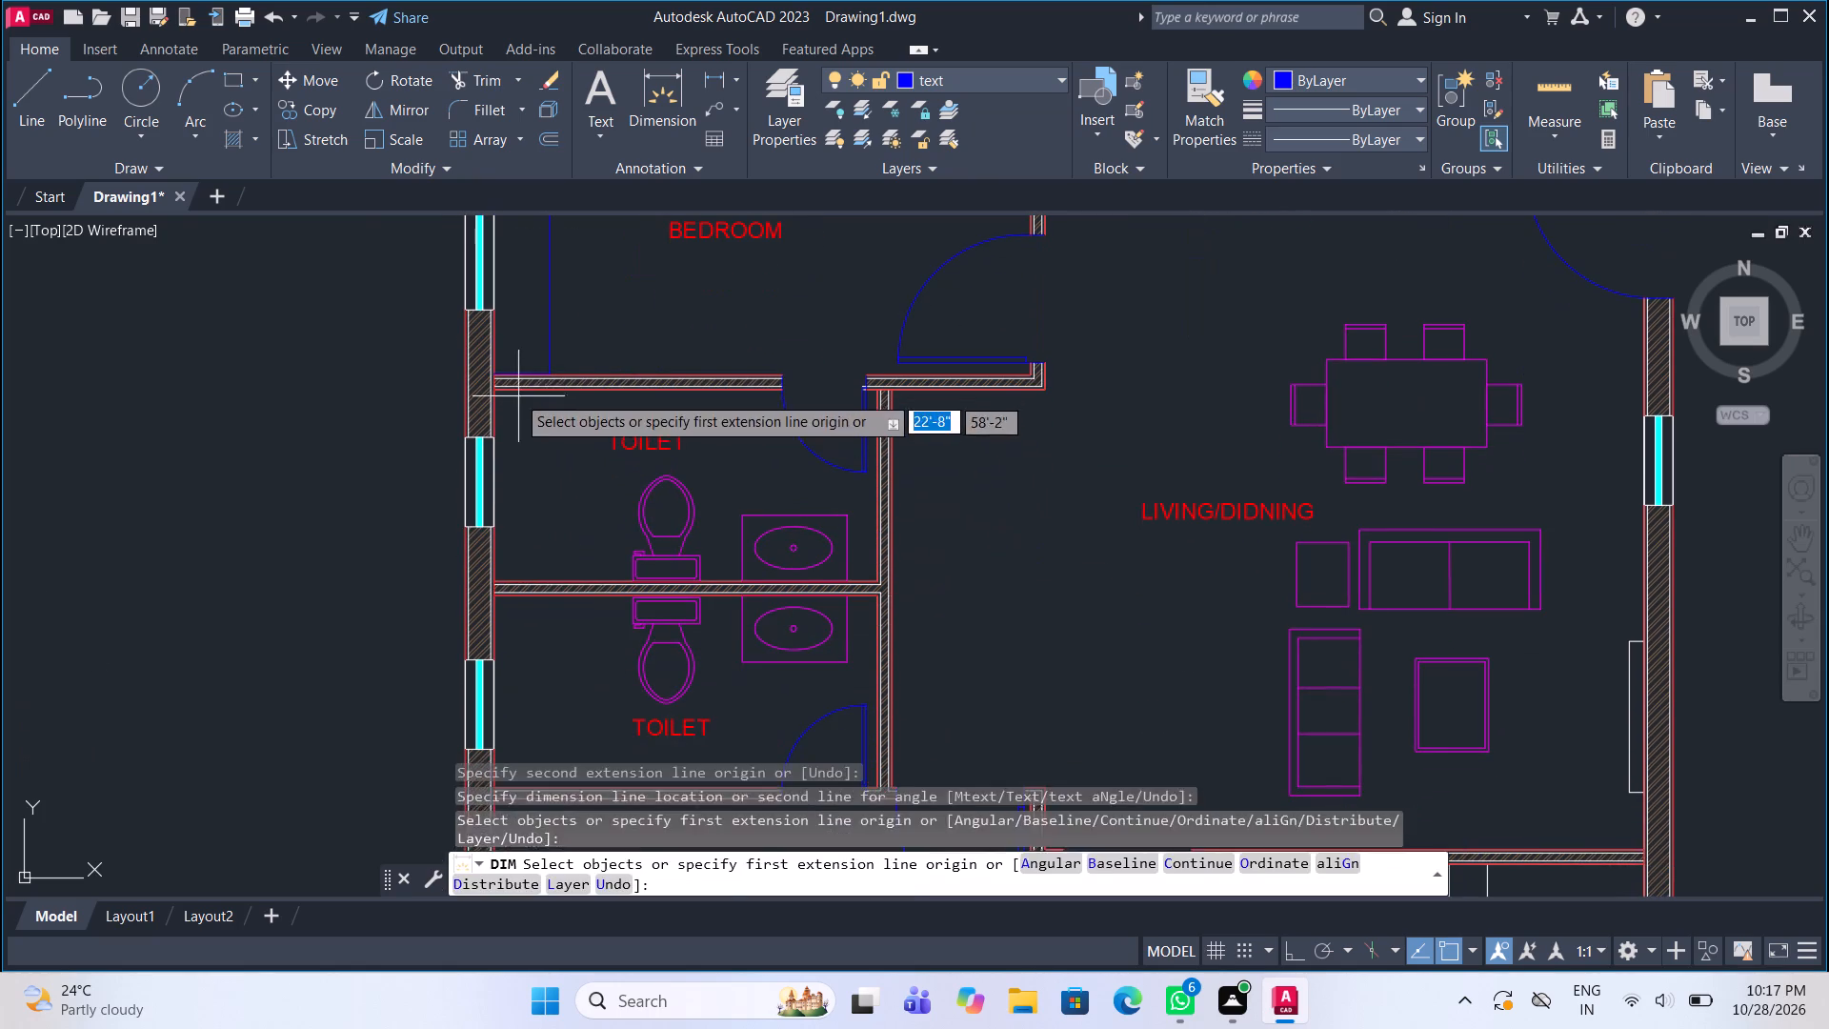
{"action": "left_click", "coordinate": [495, 393]}
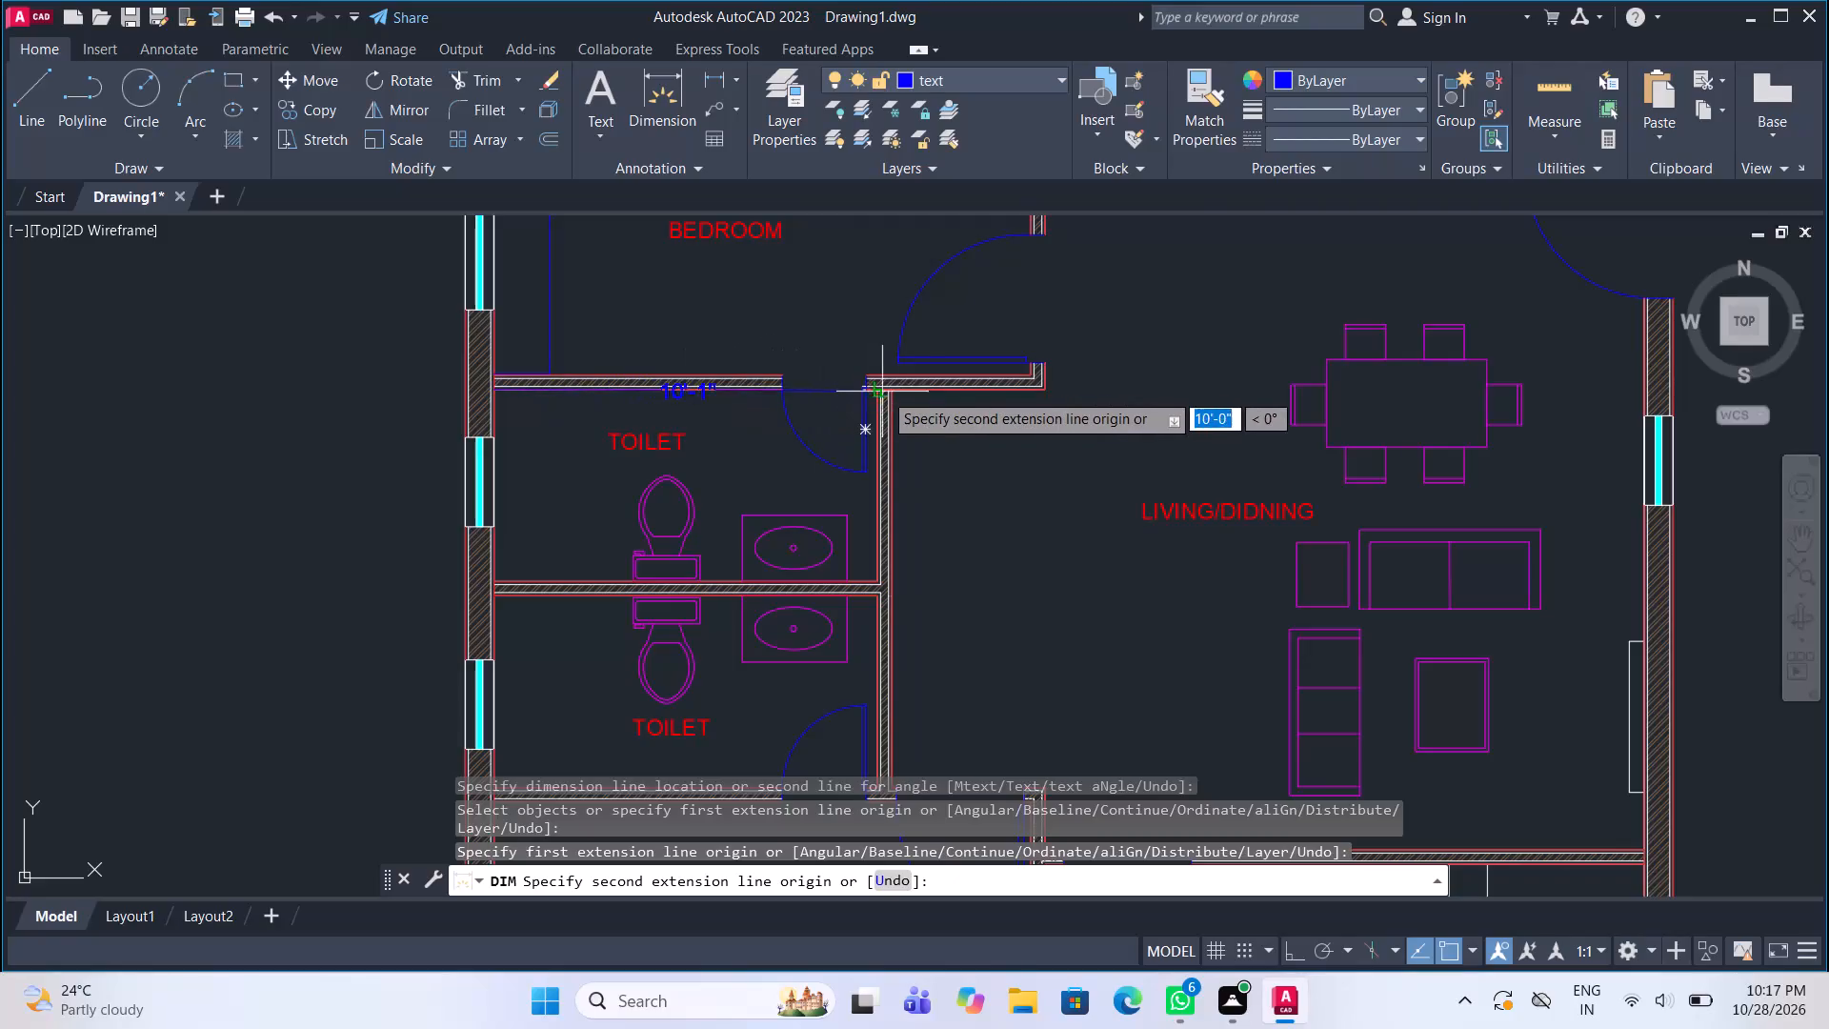
{"action": "left_click", "coordinate": [874, 393]}
{"action": "left_click", "coordinate": [874, 418]}
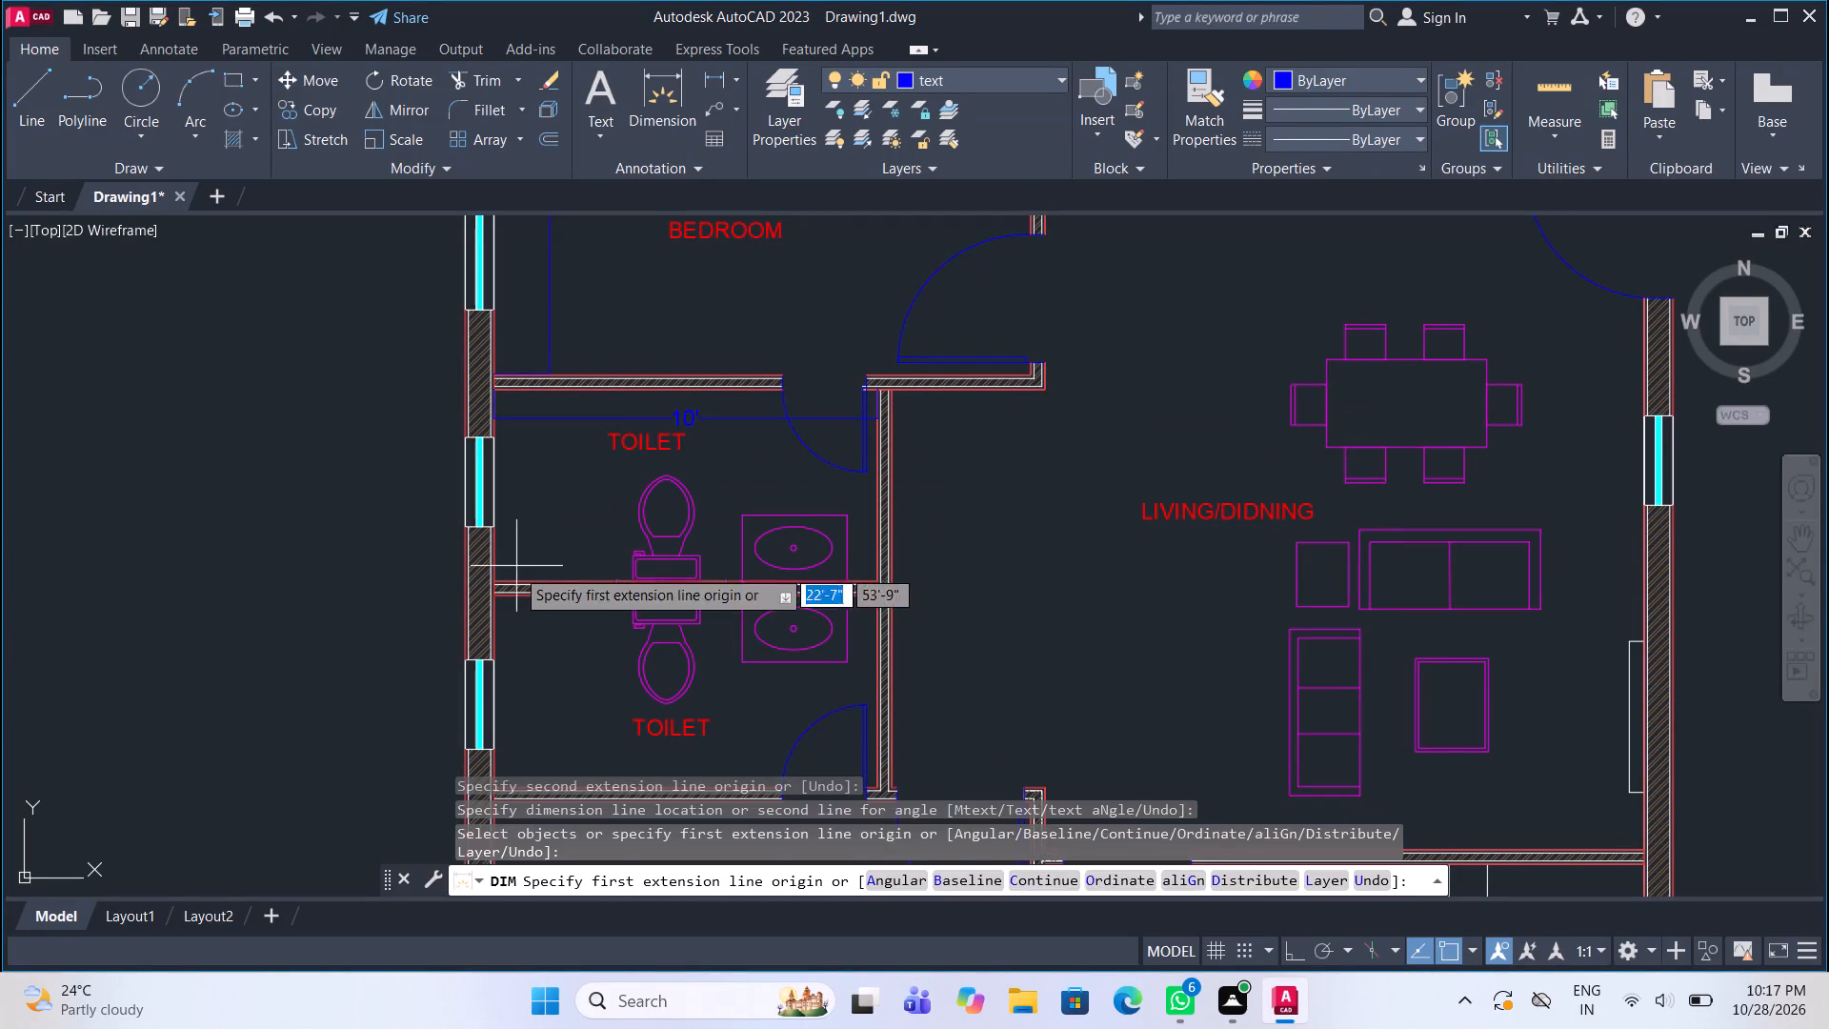
{"action": "left_click", "coordinate": [500, 579]}
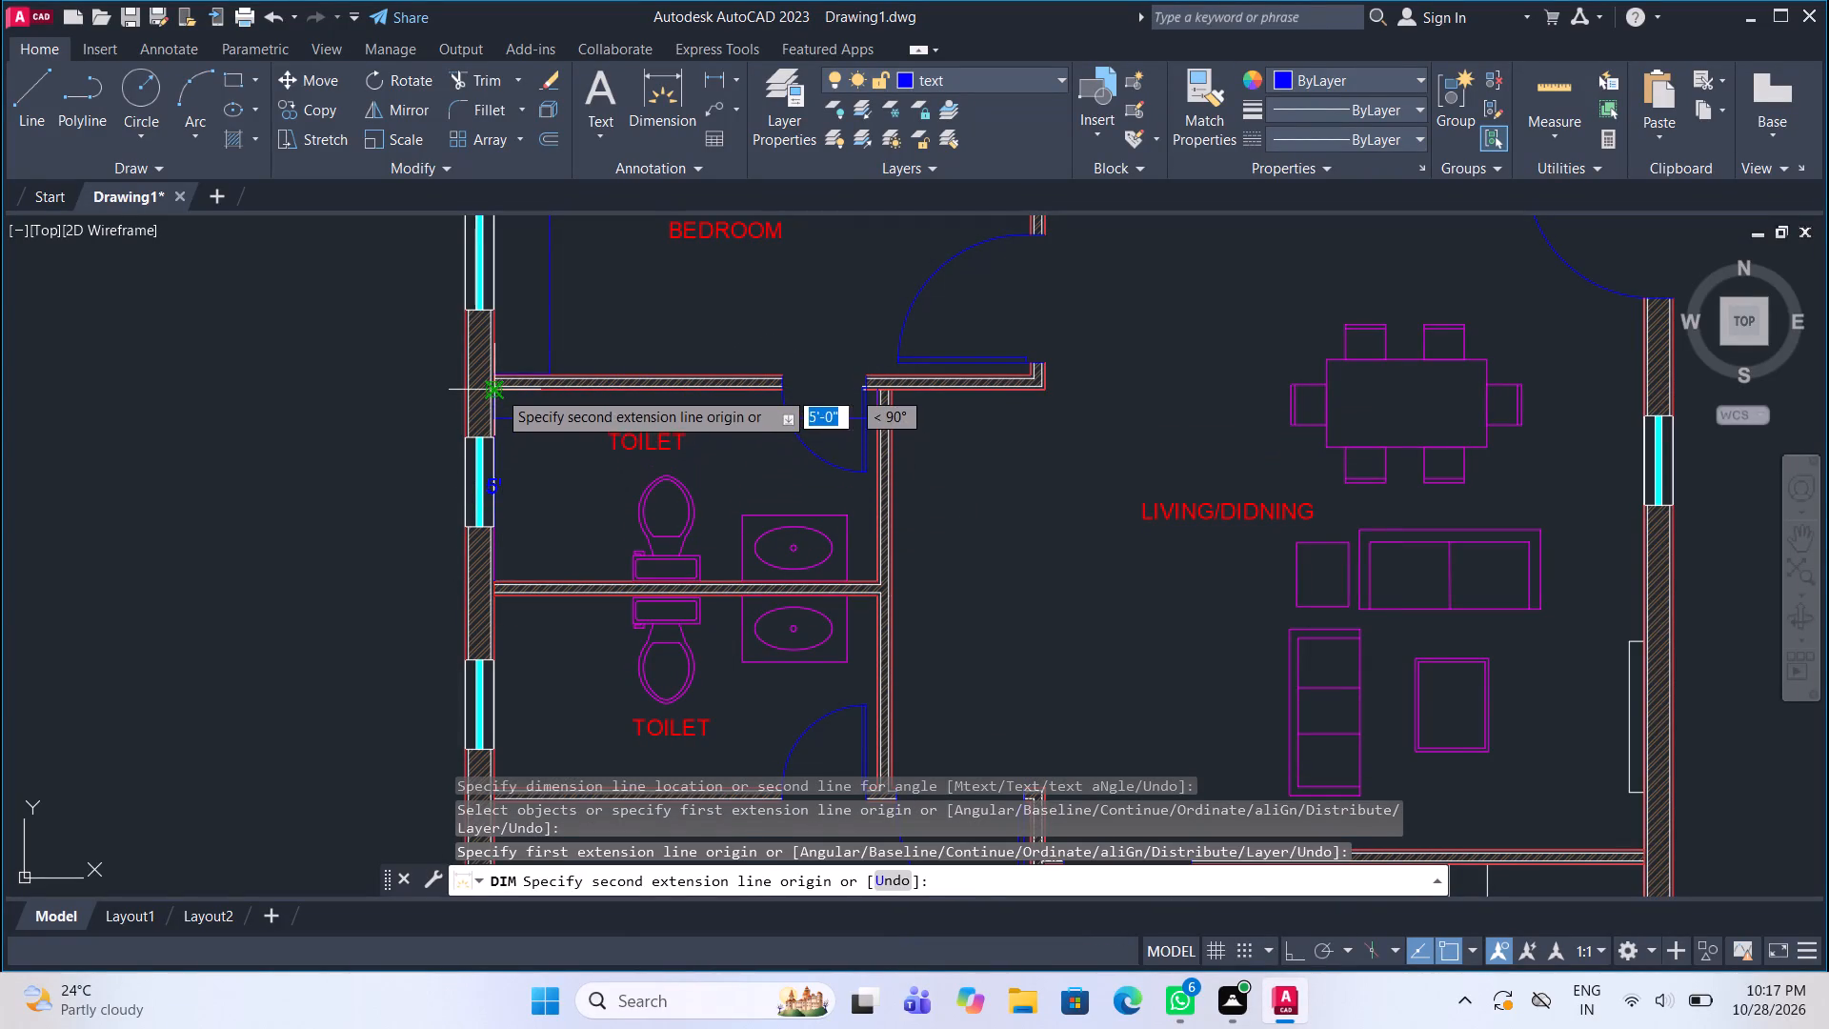
{"action": "left_click", "coordinate": [497, 390]}
{"action": "left_click", "coordinate": [541, 396]}
Dimension the inside length and width of the southern back-to-back toilet, placing the width dimension near its south wall.
{"action": "scroll", "coordinate": [570, 389], "scroll_direction": "down", "scroll_amount": 3}
{"action": "scroll", "coordinate": [574, 497], "scroll_direction": "up", "scroll_amount": 2}
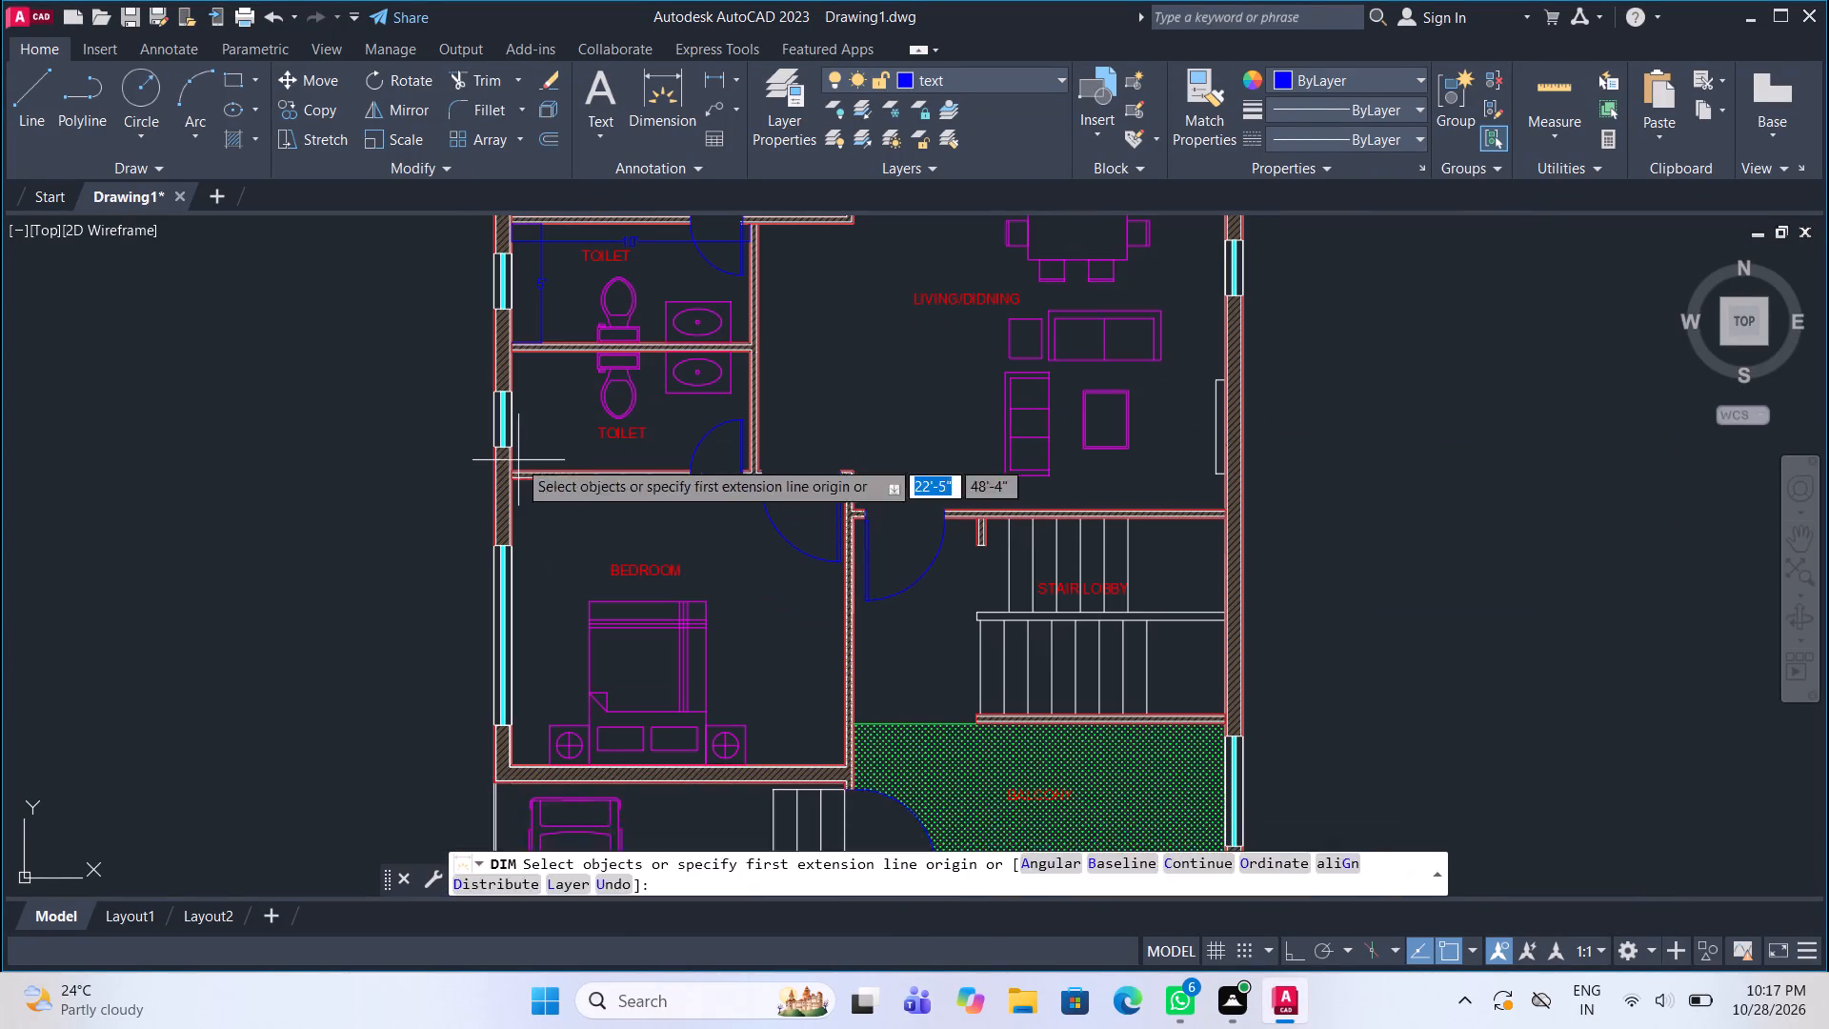
{"action": "scroll", "coordinate": [531, 397], "scroll_direction": "up", "scroll_amount": 1}
{"action": "middle_click_drag", "start_coordinate": [531, 397], "coordinate": [538, 458]}
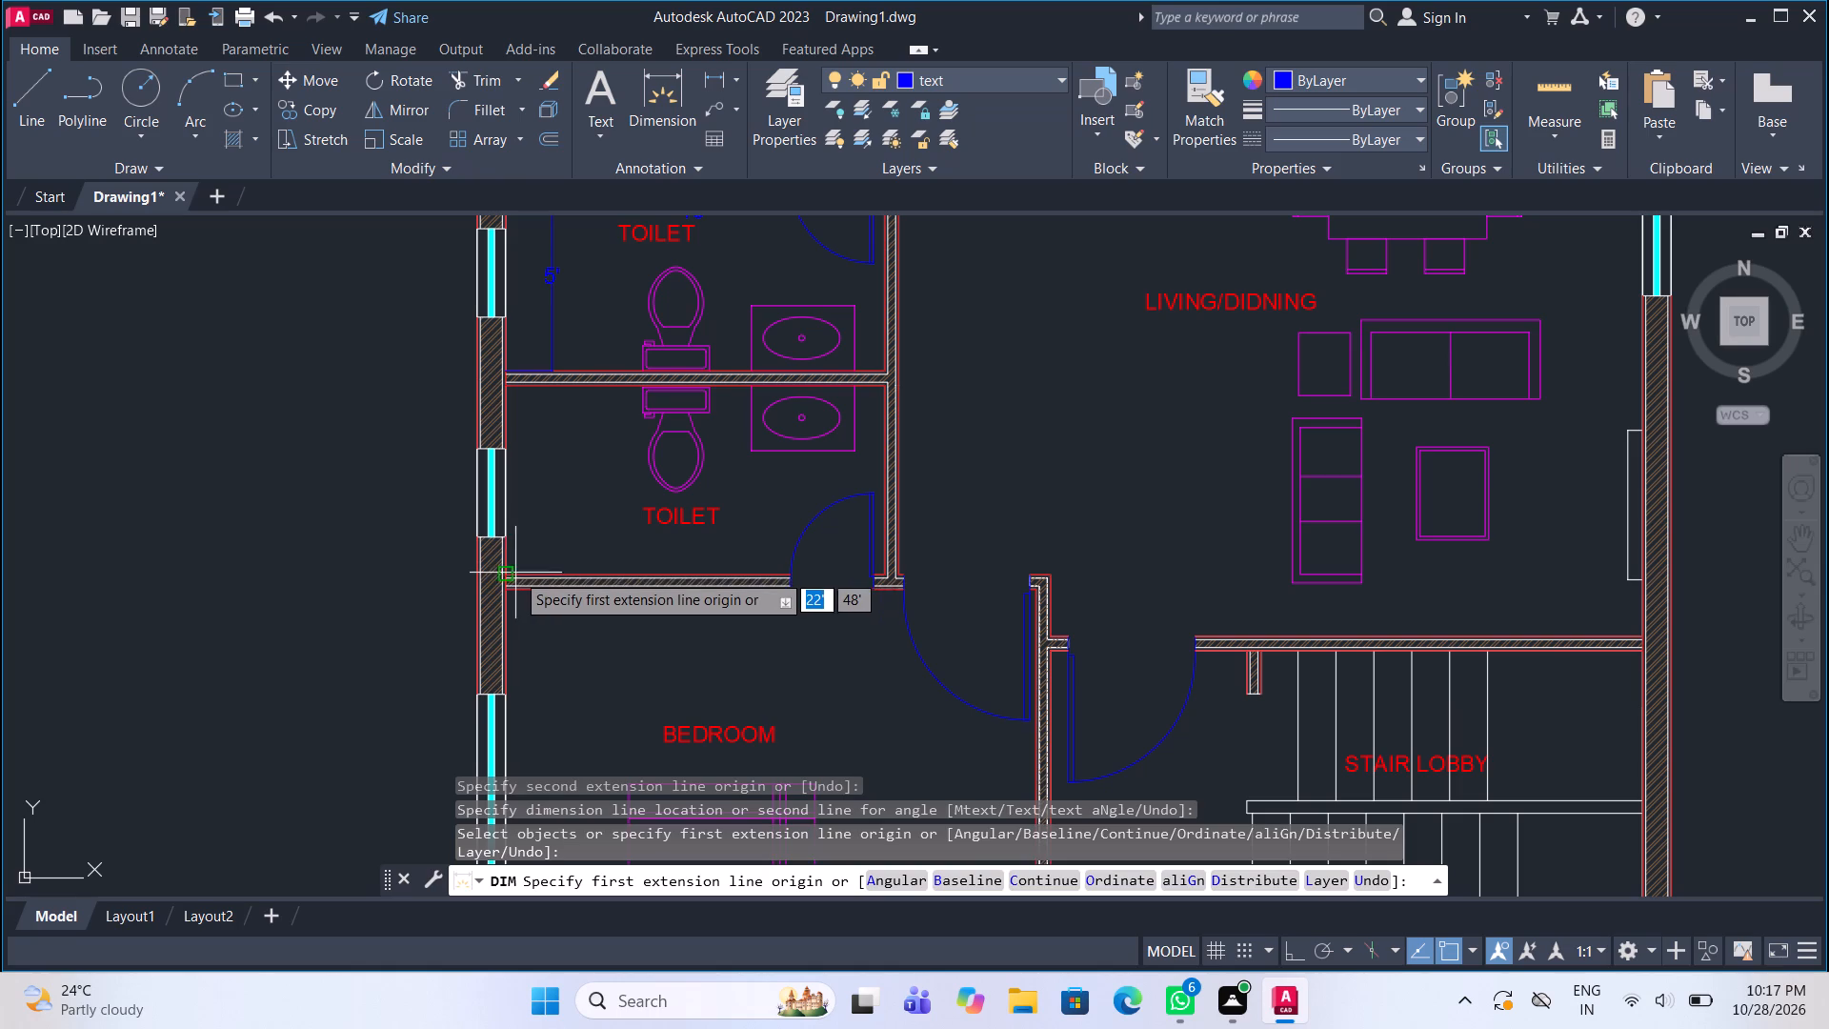
{"action": "left_click", "coordinate": [509, 573]}
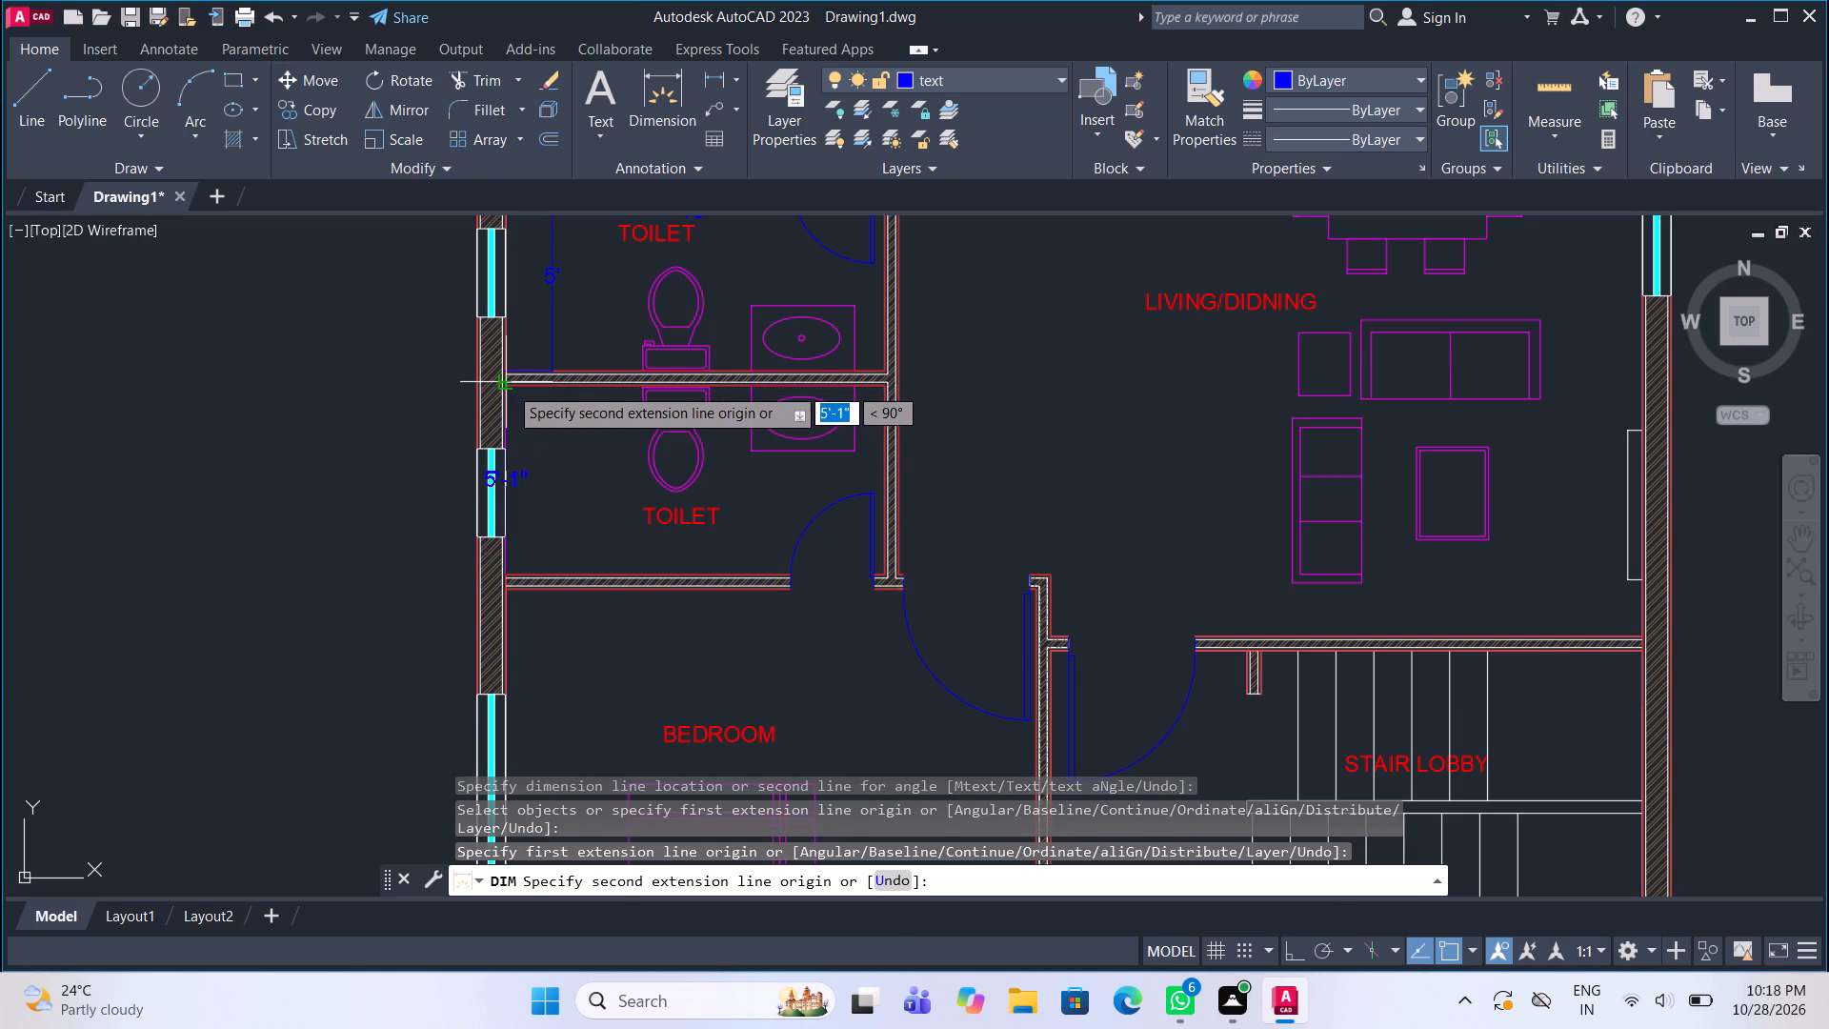
{"action": "left_click", "coordinate": [509, 386]}
{"action": "left_click", "coordinate": [536, 390]}
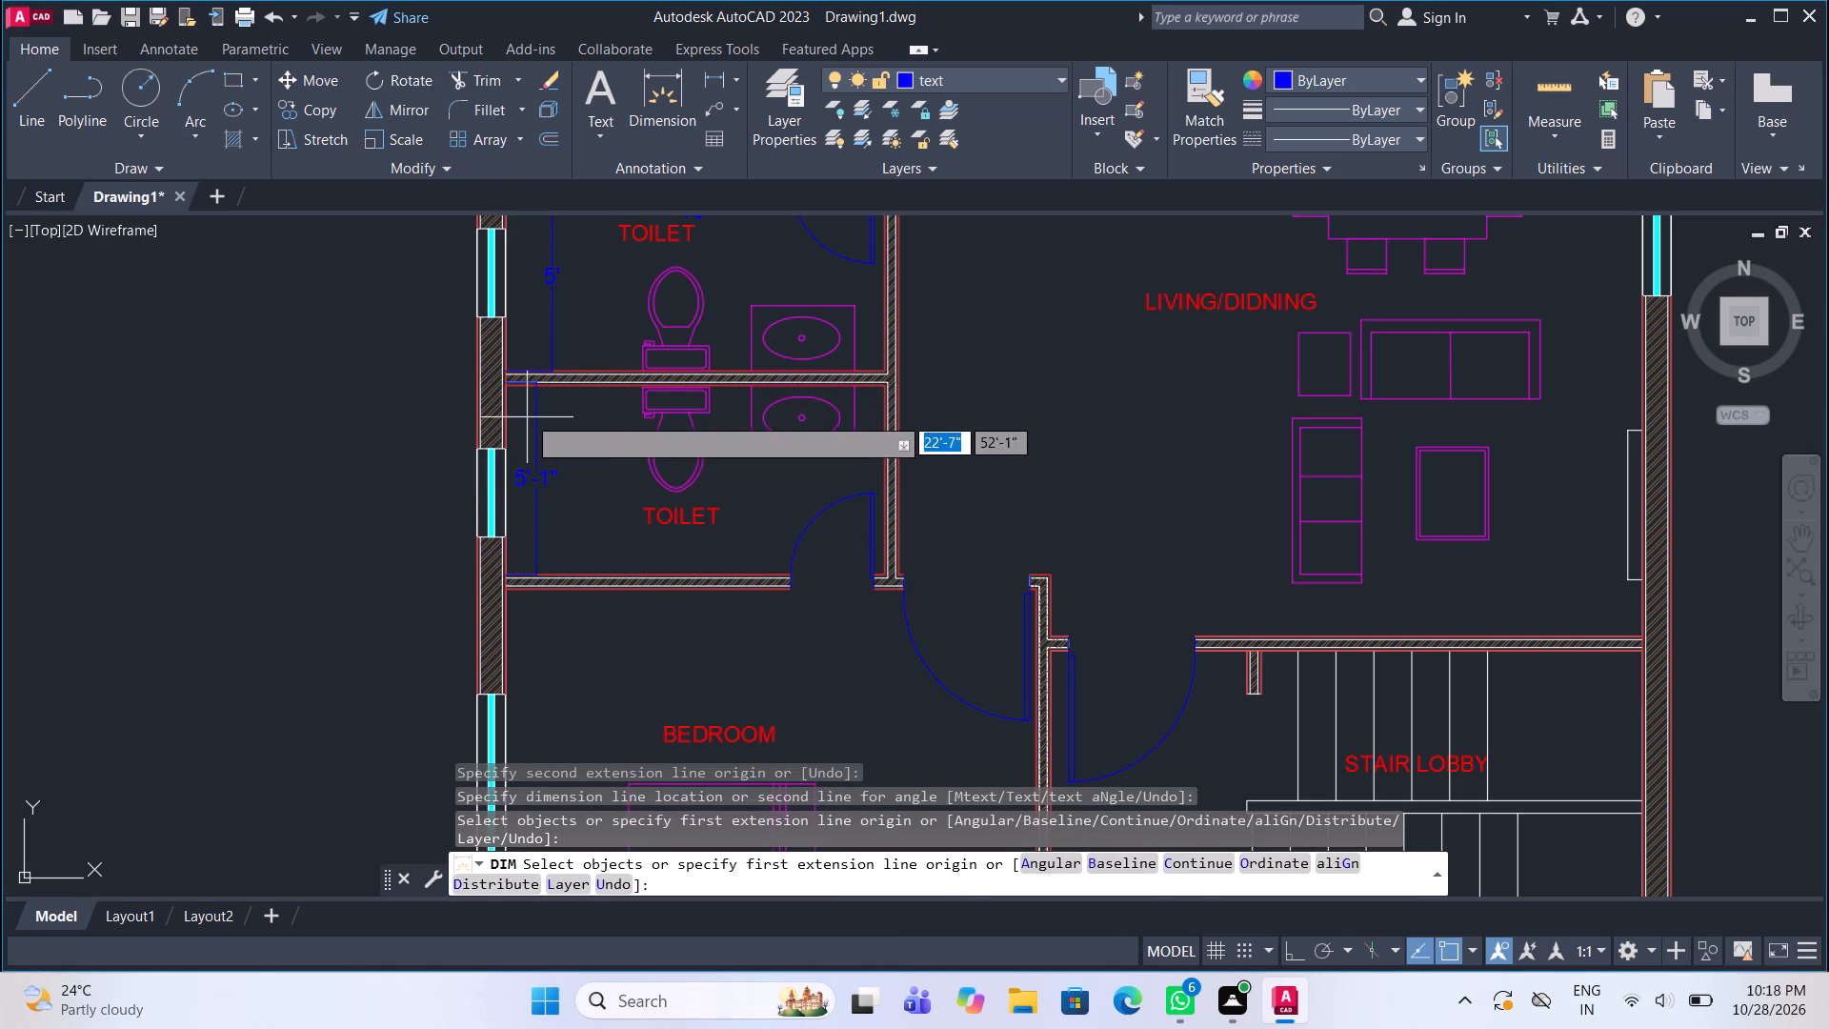
{"action": "left_click", "coordinate": [506, 388]}
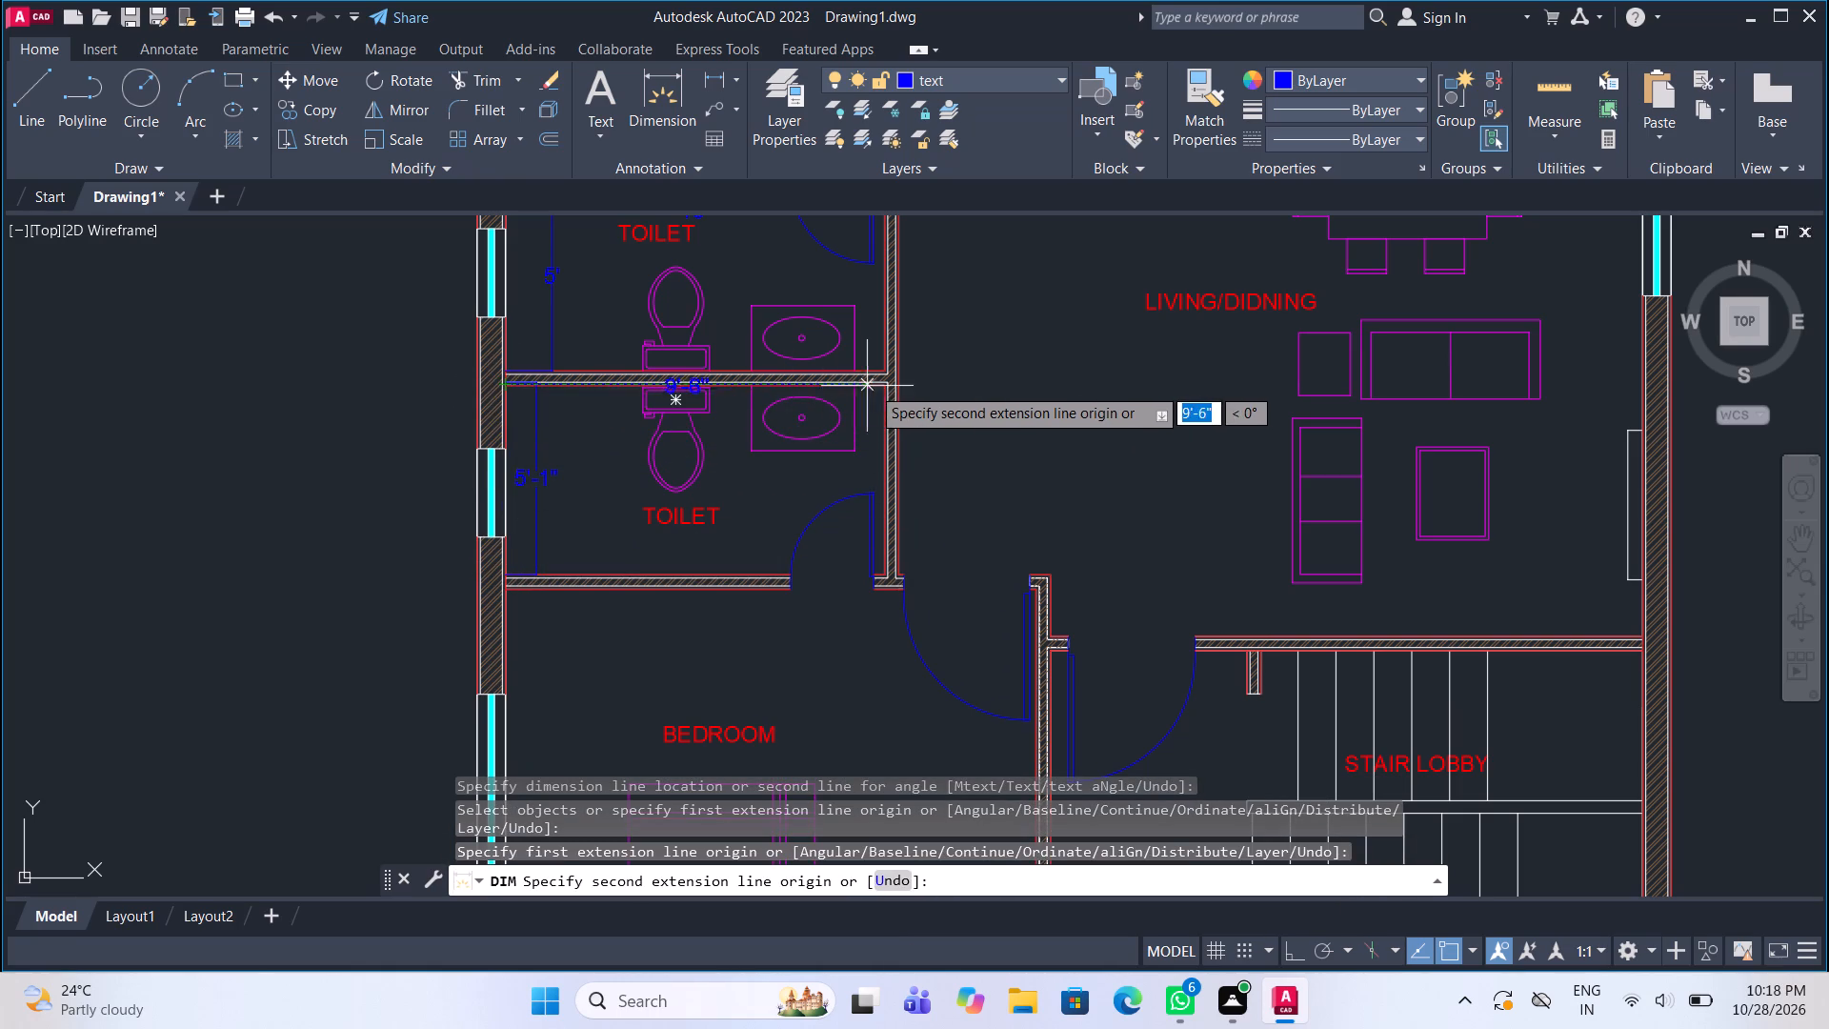
{"action": "left_click", "coordinate": [880, 387]}
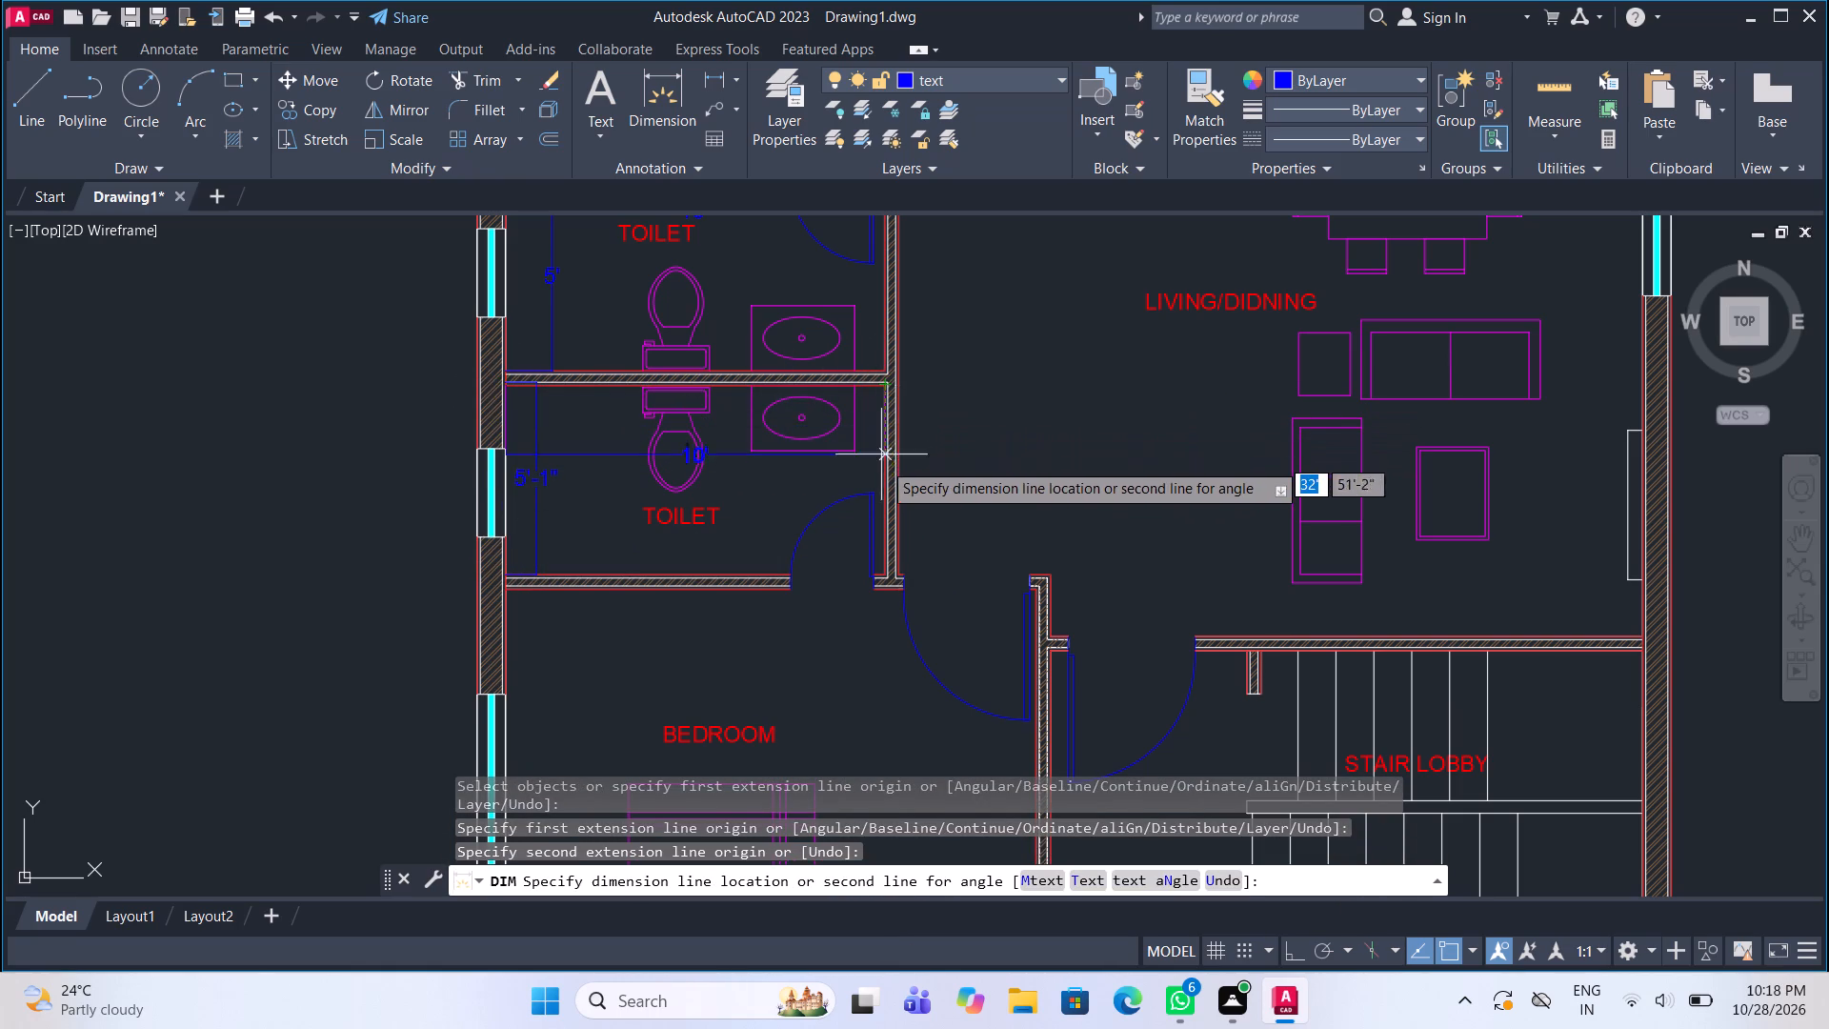
{"action": "left_click", "coordinate": [872, 547]}
Dimension the inside width and length of the southern bedroom between the toilet and the car parking.
{"action": "scroll", "coordinate": [758, 418], "scroll_direction": "down", "scroll_amount": 3}
{"action": "scroll", "coordinate": [762, 512], "scroll_direction": "up", "scroll_amount": 1}
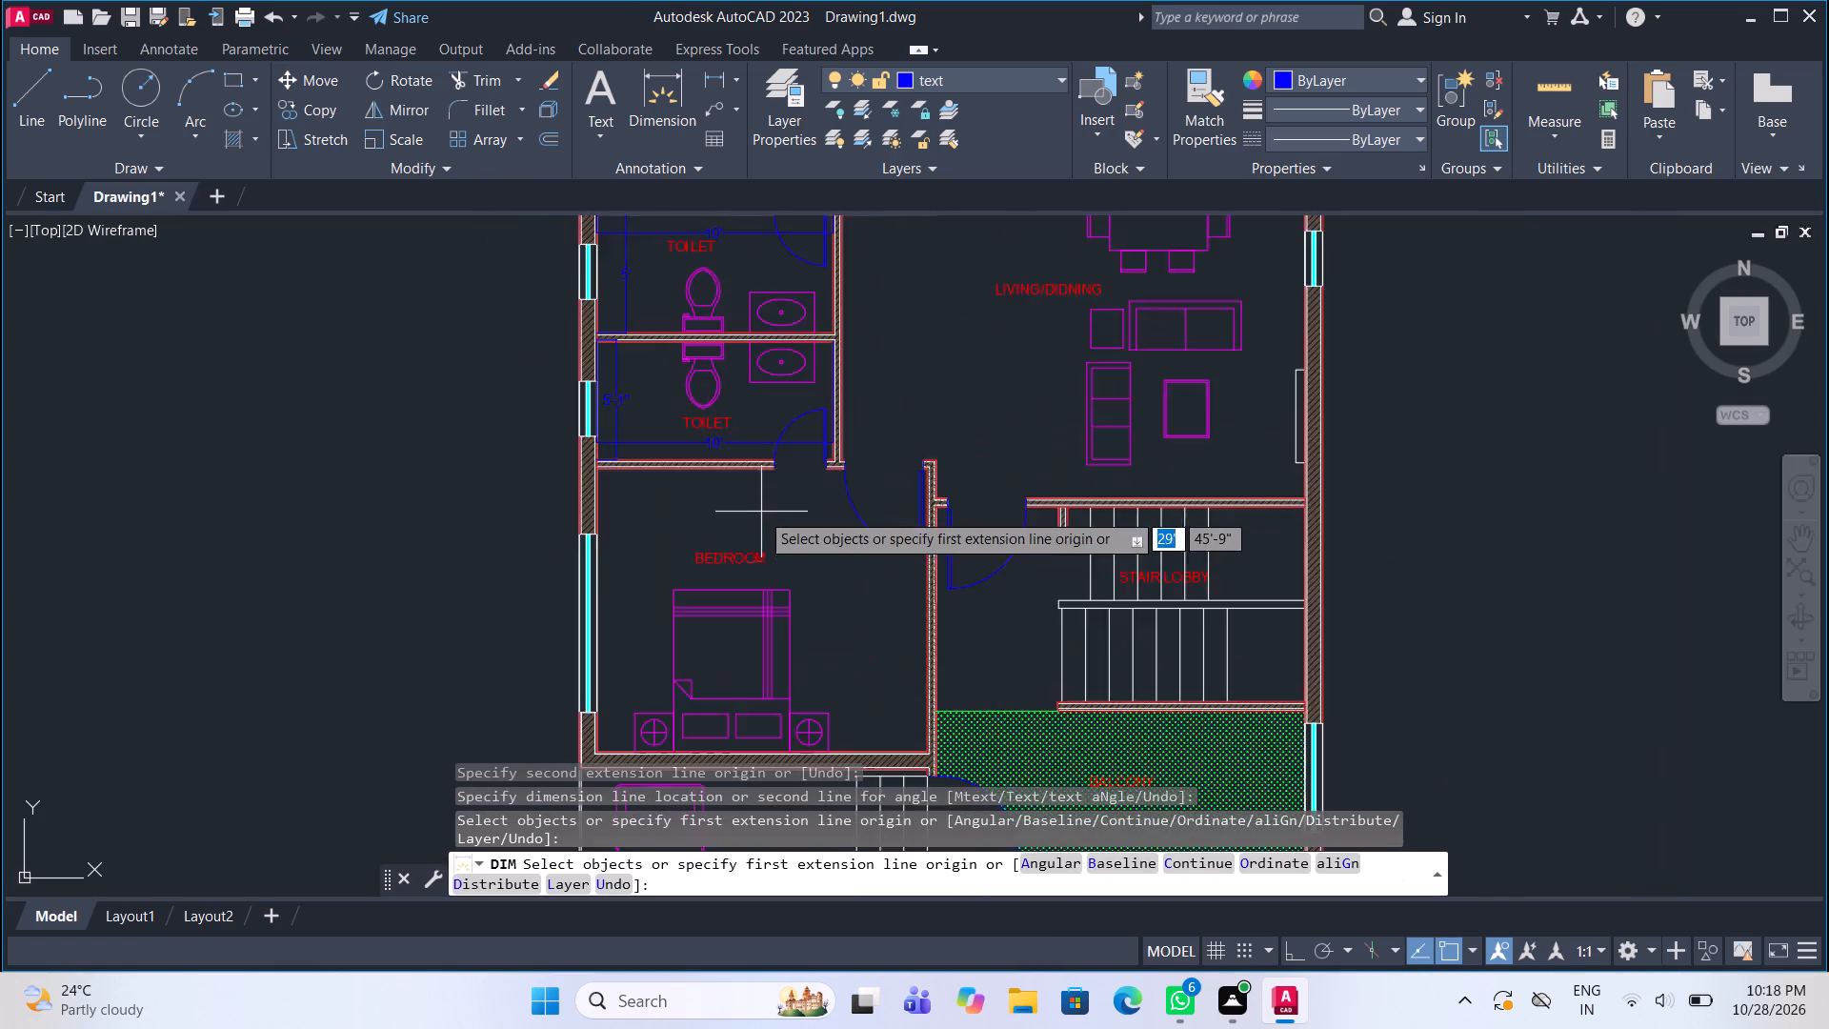
{"action": "scroll", "coordinate": [757, 513], "scroll_direction": "up", "scroll_amount": 1}
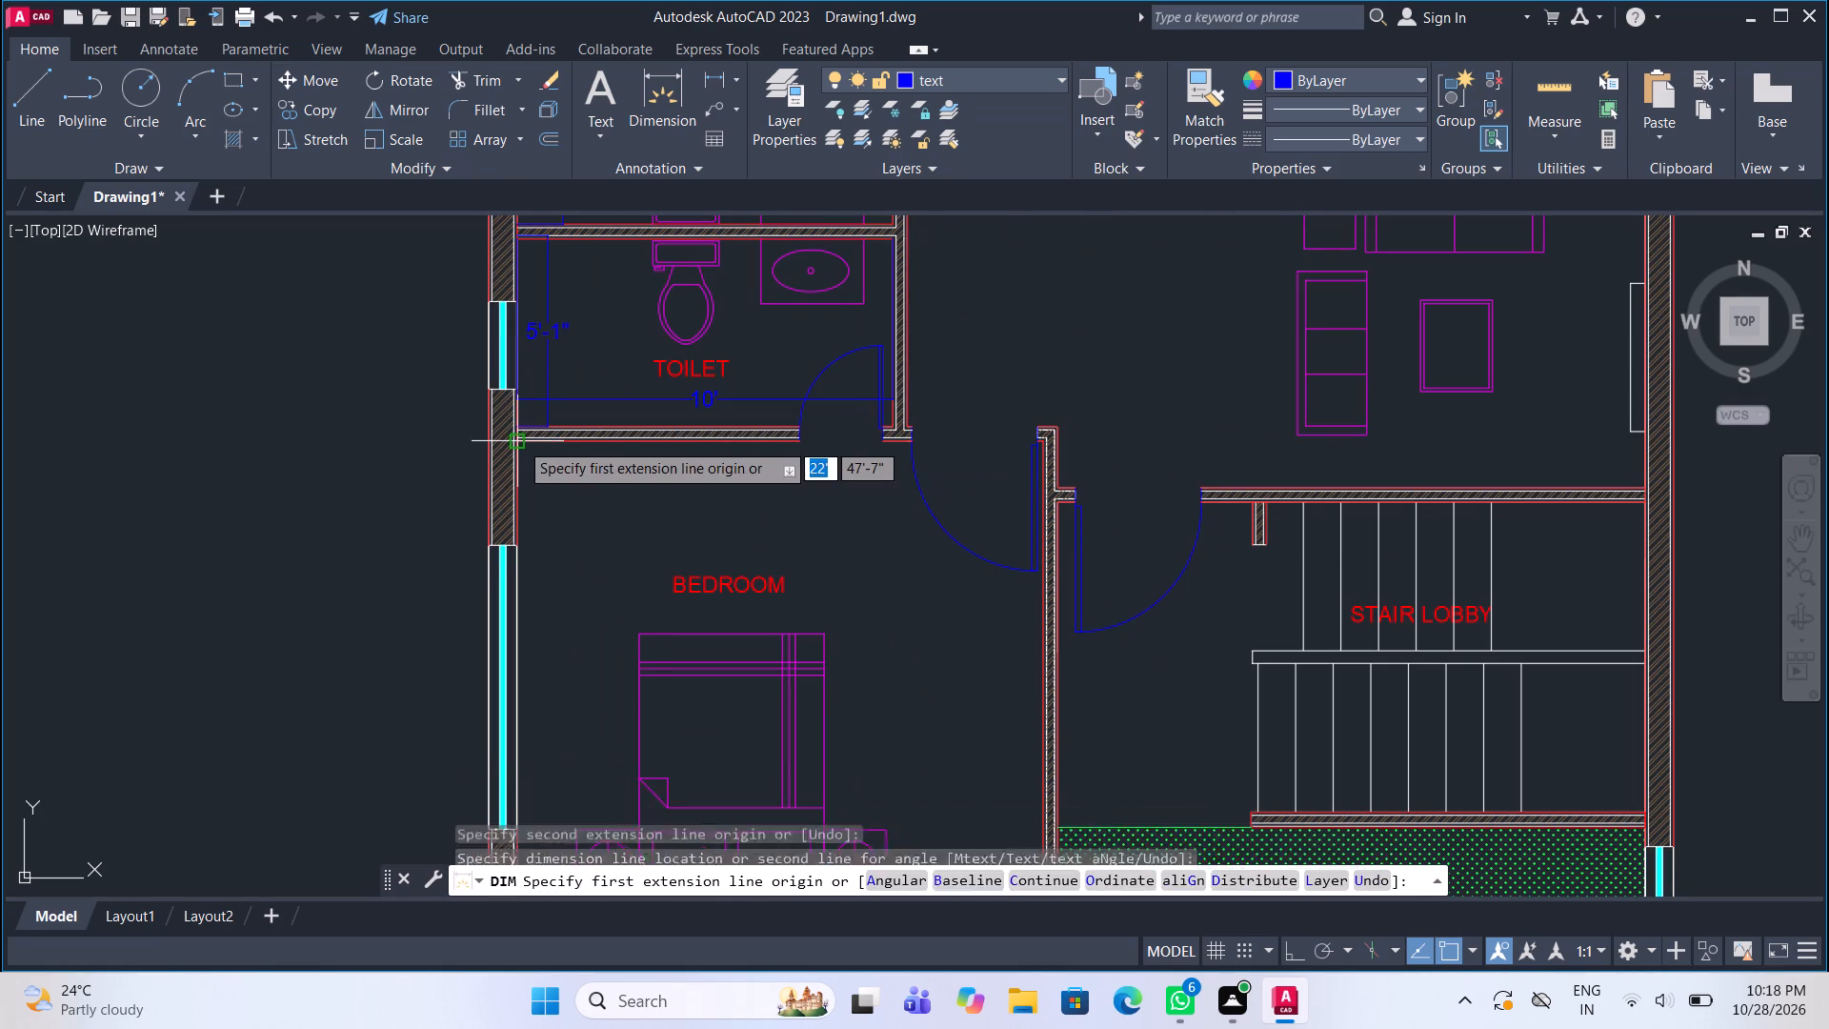
{"action": "left_click", "coordinate": [519, 441]}
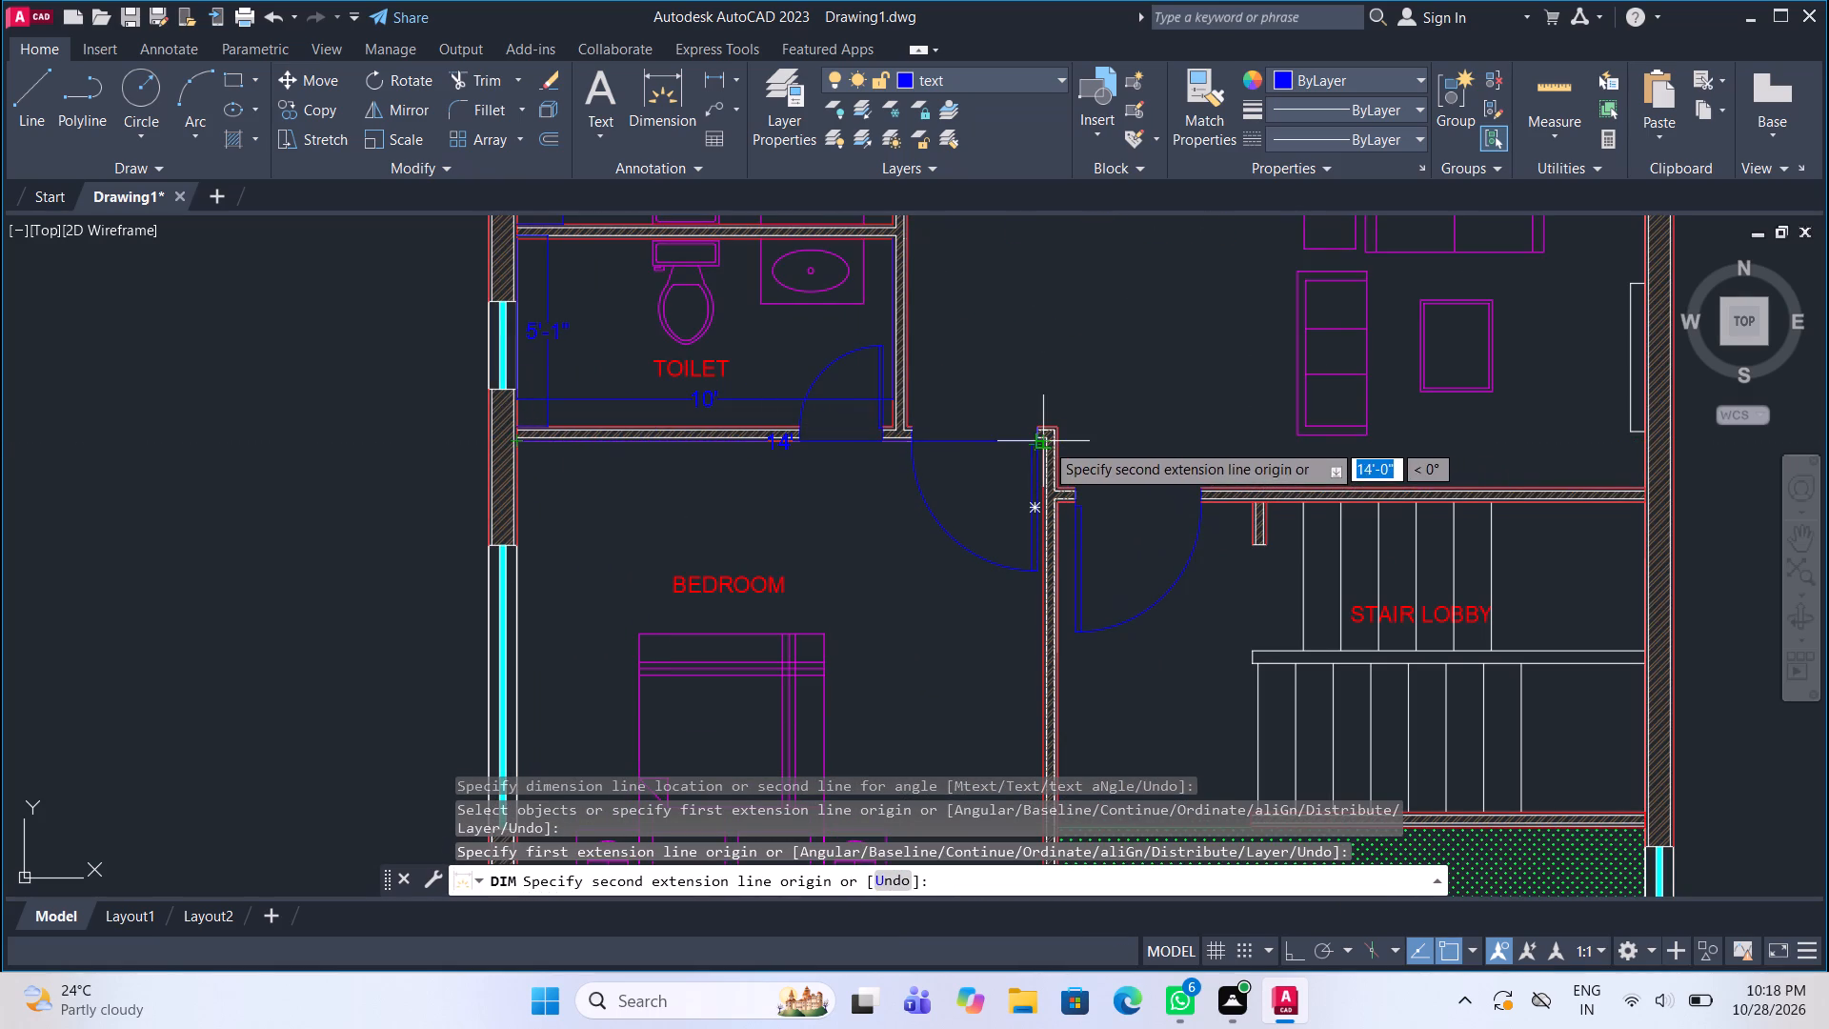
{"action": "left_click", "coordinate": [1045, 441]}
{"action": "left_click", "coordinate": [1048, 469]}
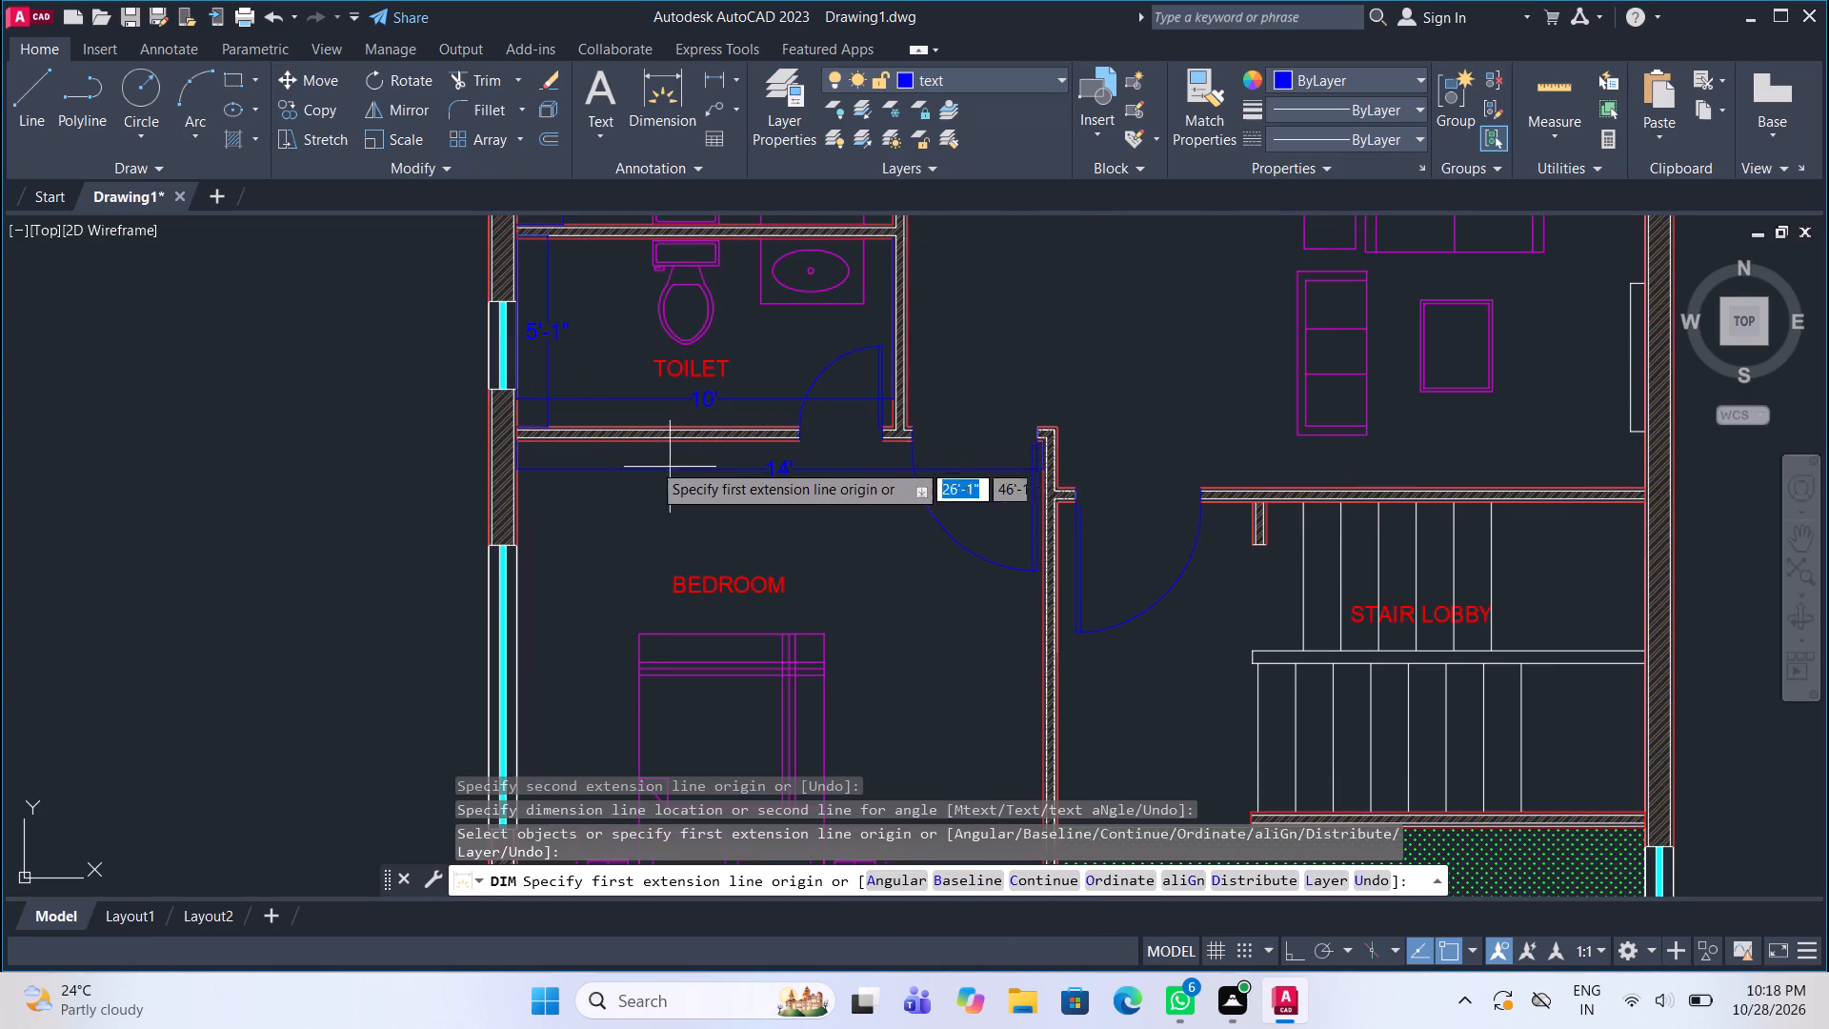
{"action": "left_click", "coordinate": [520, 444]}
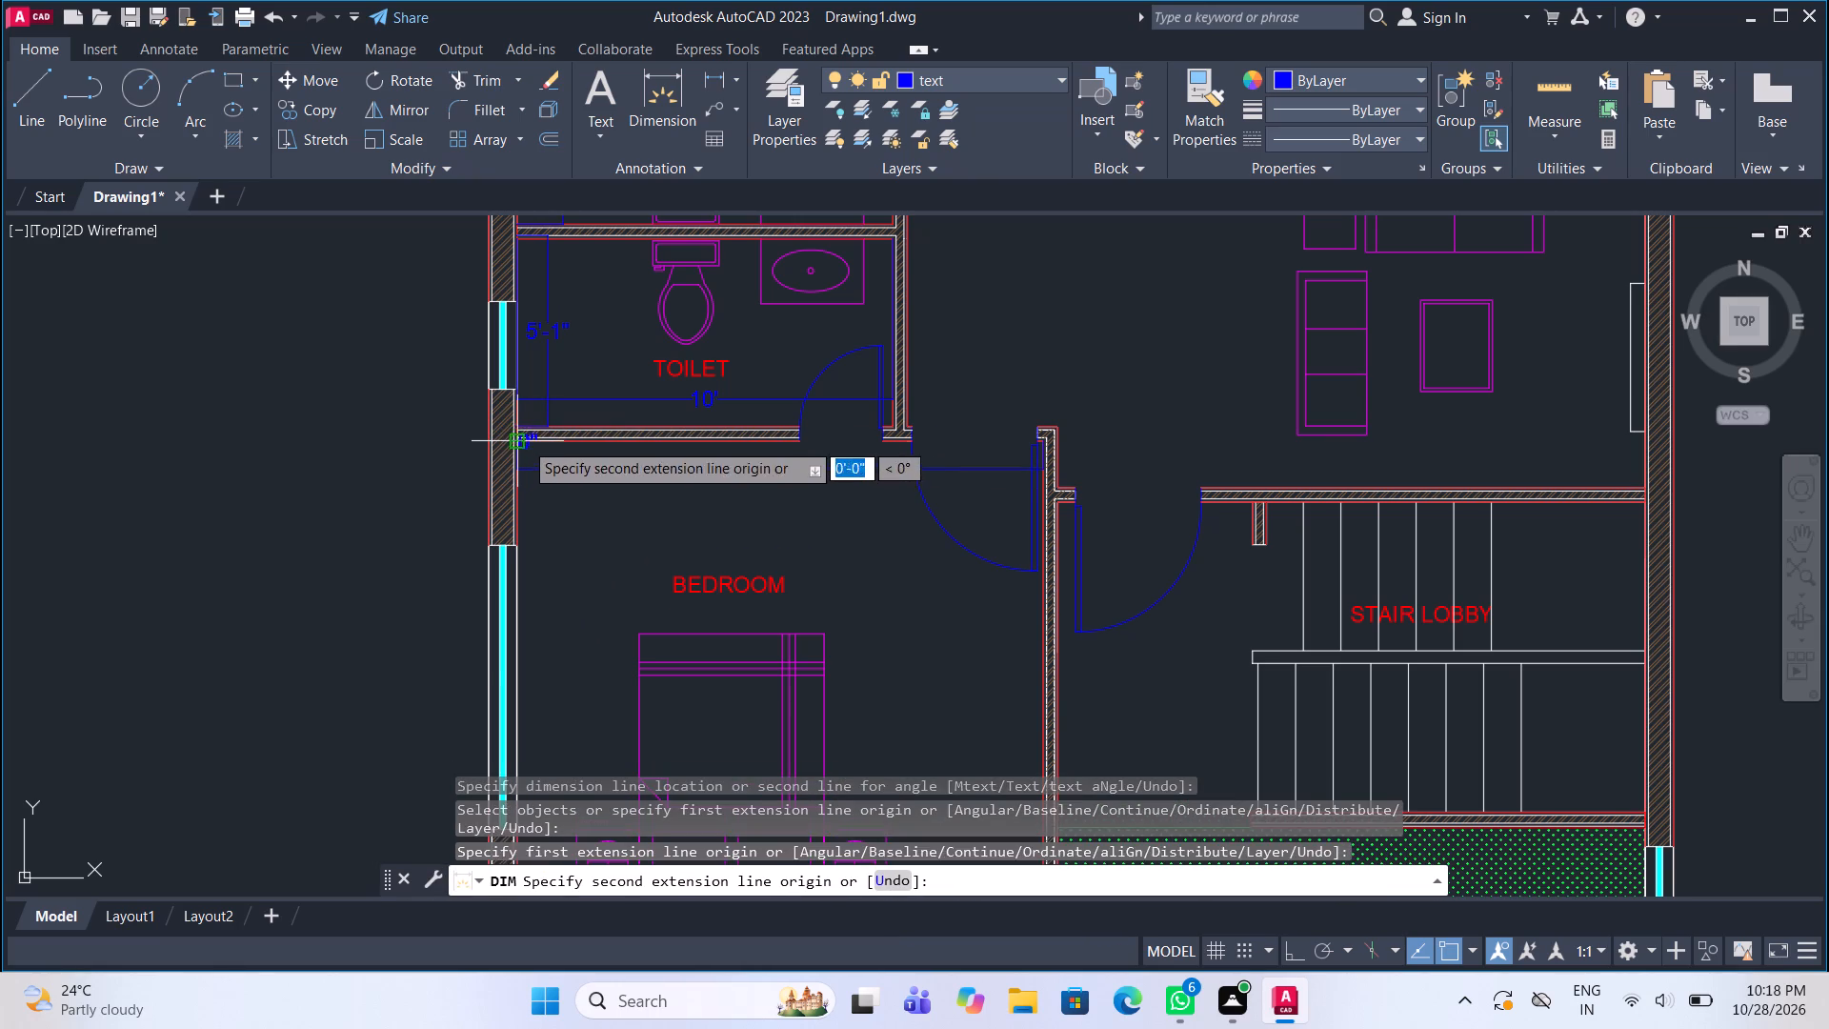
{"action": "scroll", "coordinate": [621, 366], "scroll_direction": "down", "scroll_amount": 3}
{"action": "scroll", "coordinate": [610, 473], "scroll_direction": "up", "scroll_amount": 2}
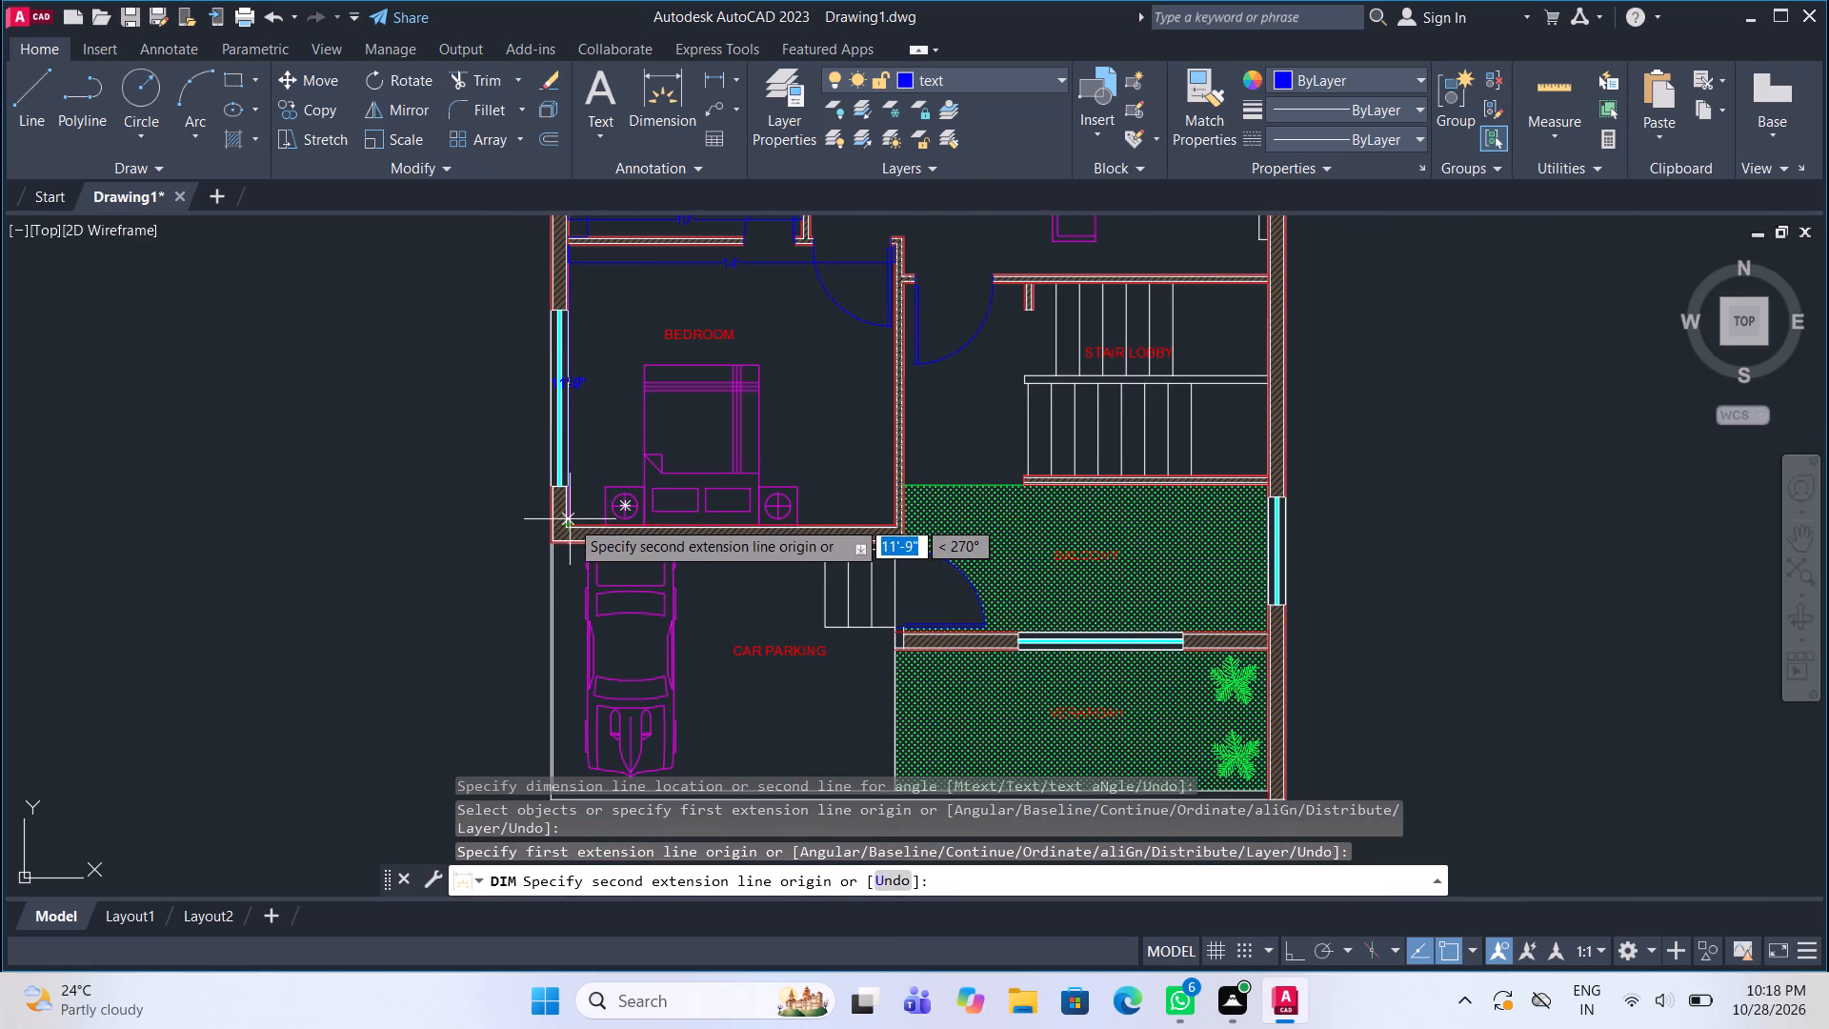
{"action": "left_click", "coordinate": [570, 524]}
{"action": "left_click", "coordinate": [586, 507]}
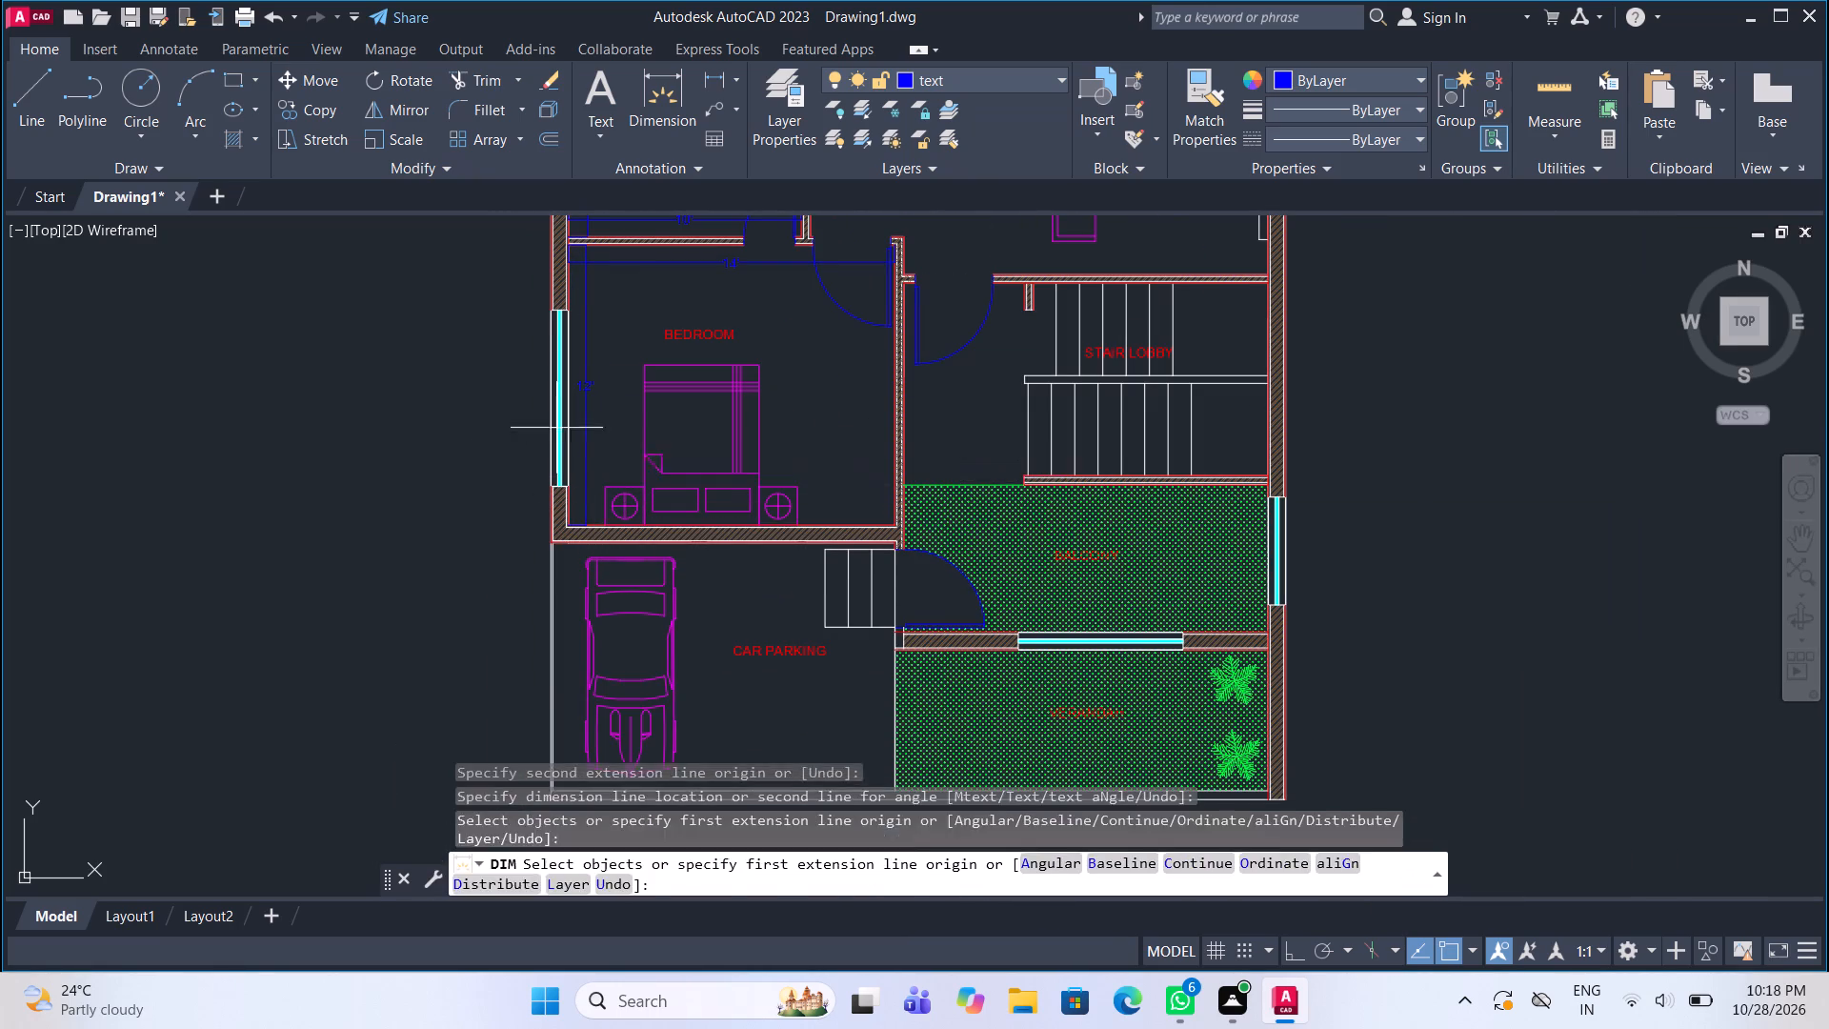
Dimension the car parking's length along its west edge and its width just inside the south edge.
{"action": "scroll", "coordinate": [593, 437], "scroll_direction": "down", "scroll_amount": 1}
{"action": "scroll", "coordinate": [557, 675], "scroll_direction": "up", "scroll_amount": 2}
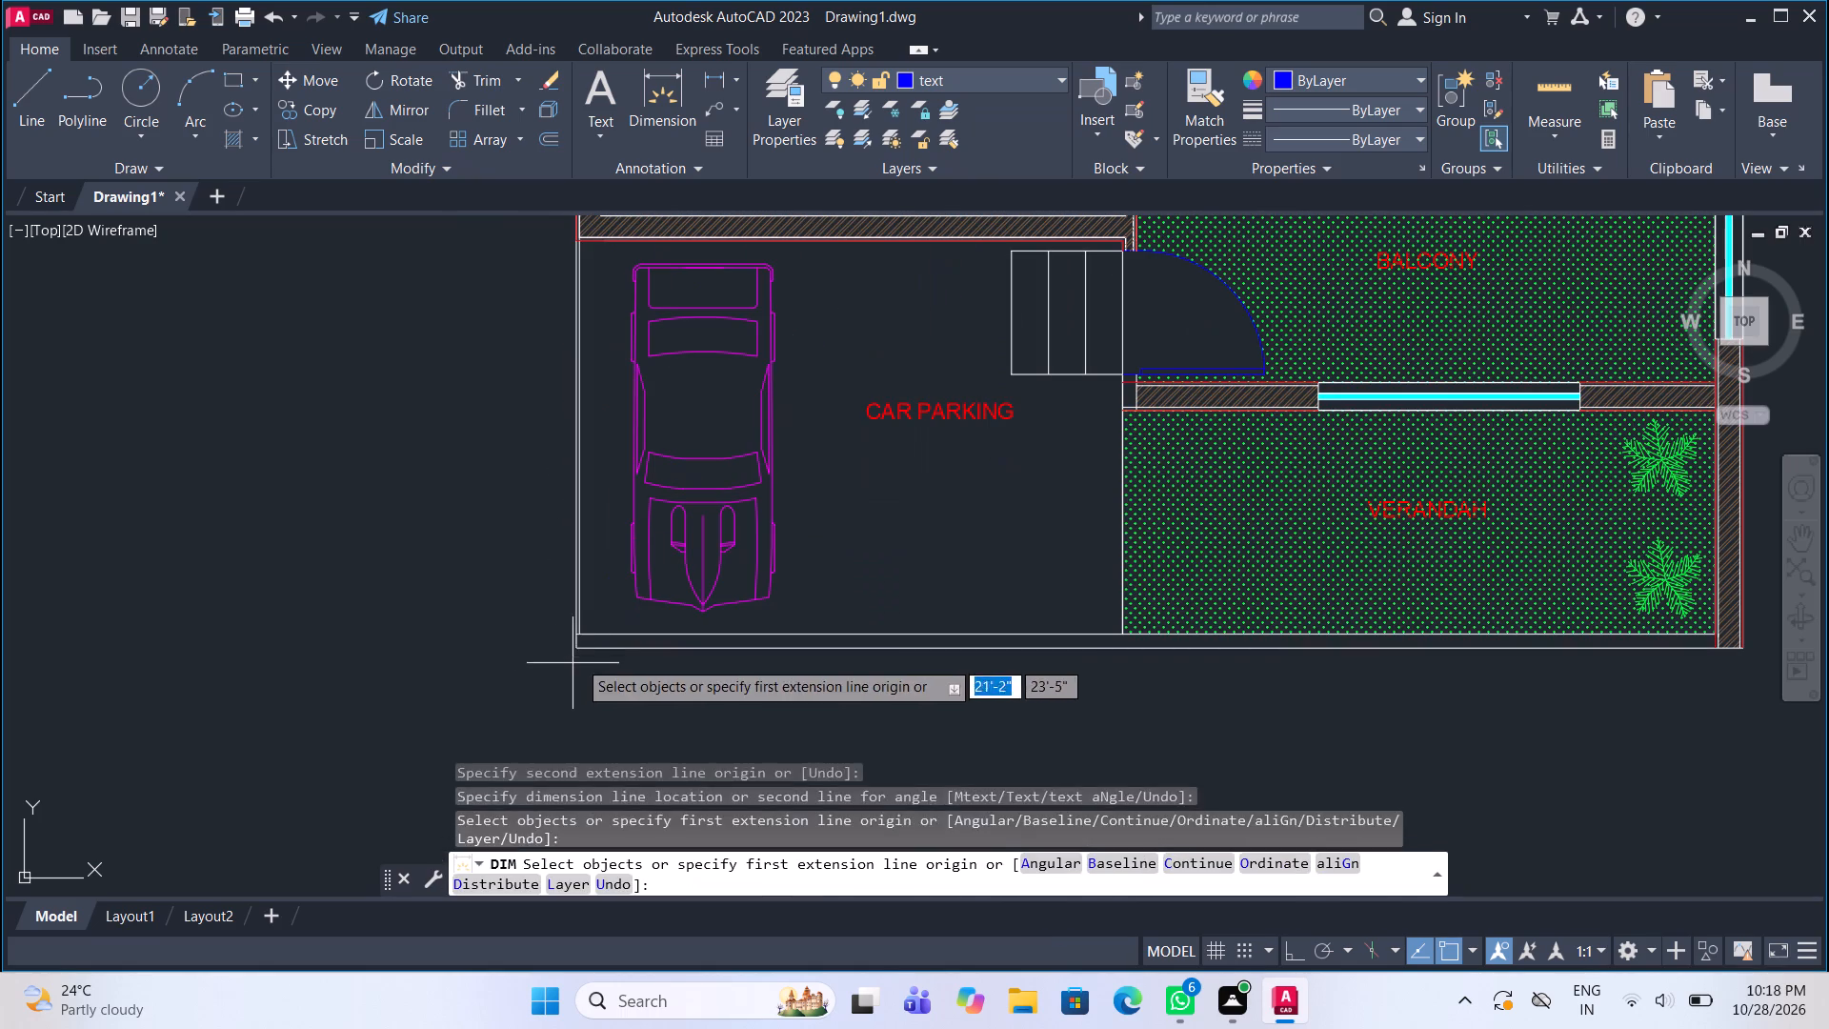
{"action": "left_click", "coordinate": [580, 634]}
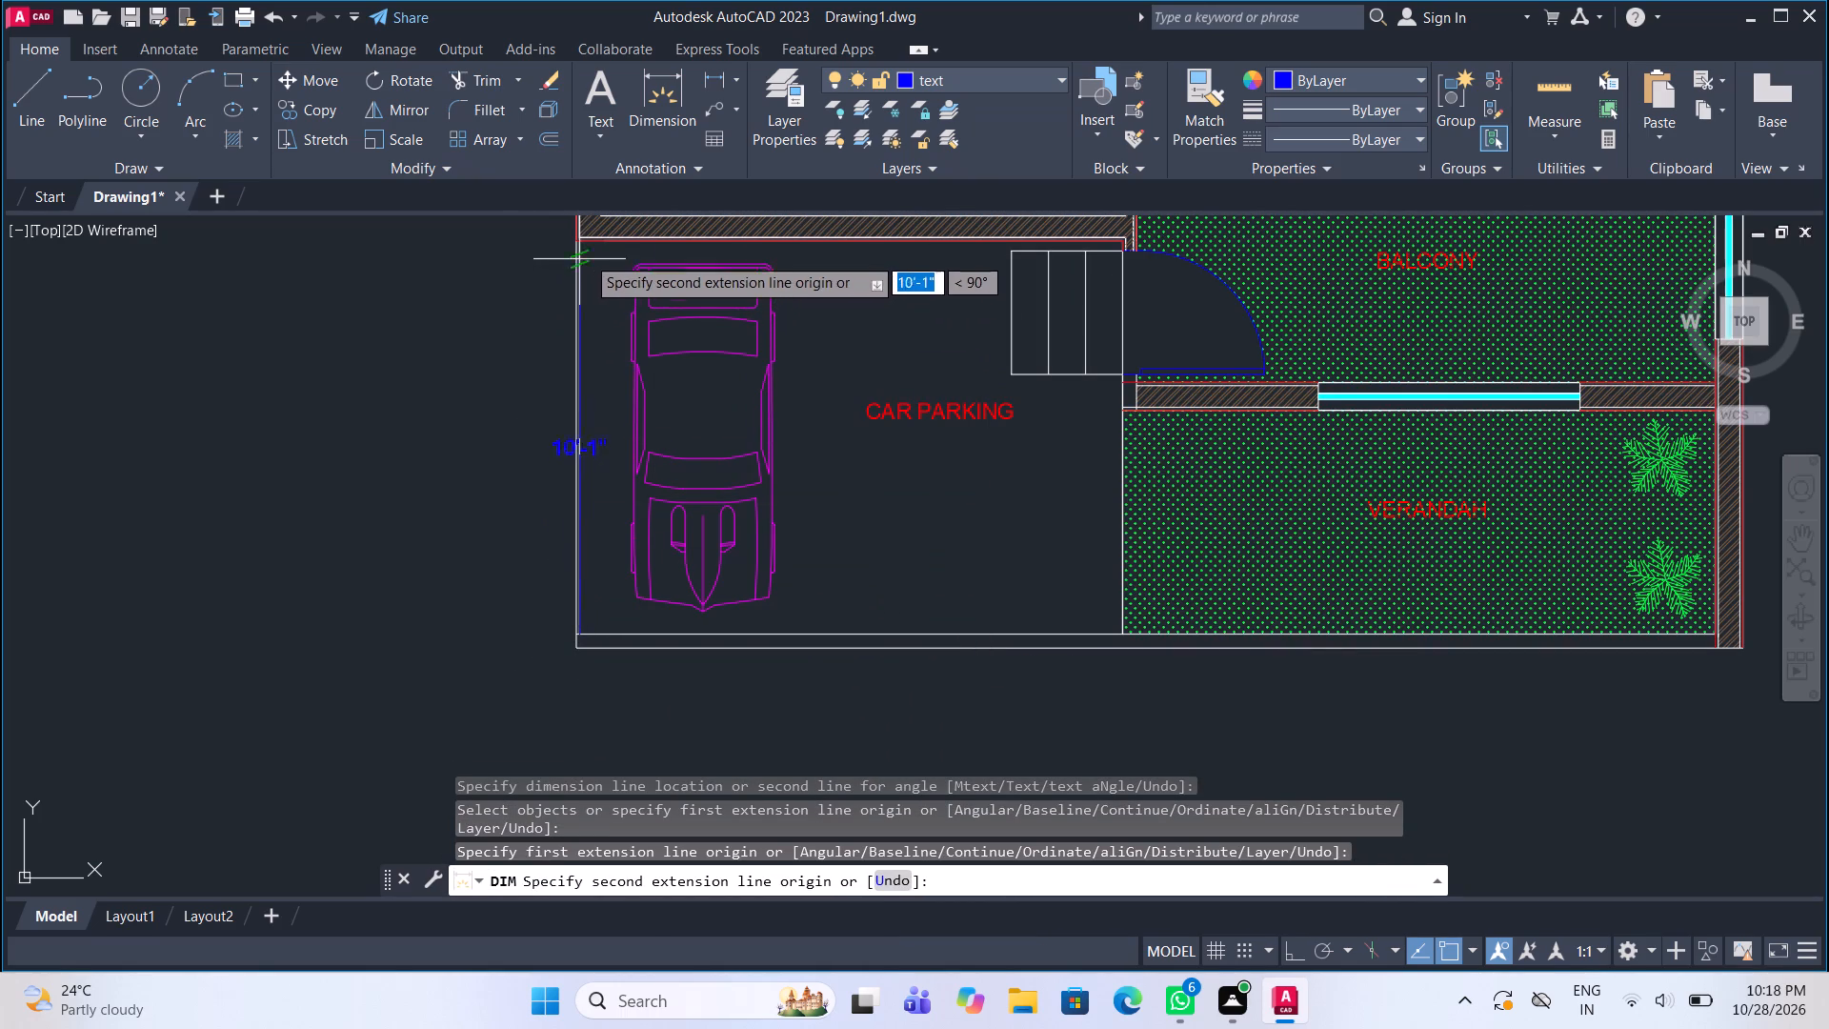
{"action": "left_click", "coordinate": [576, 238]}
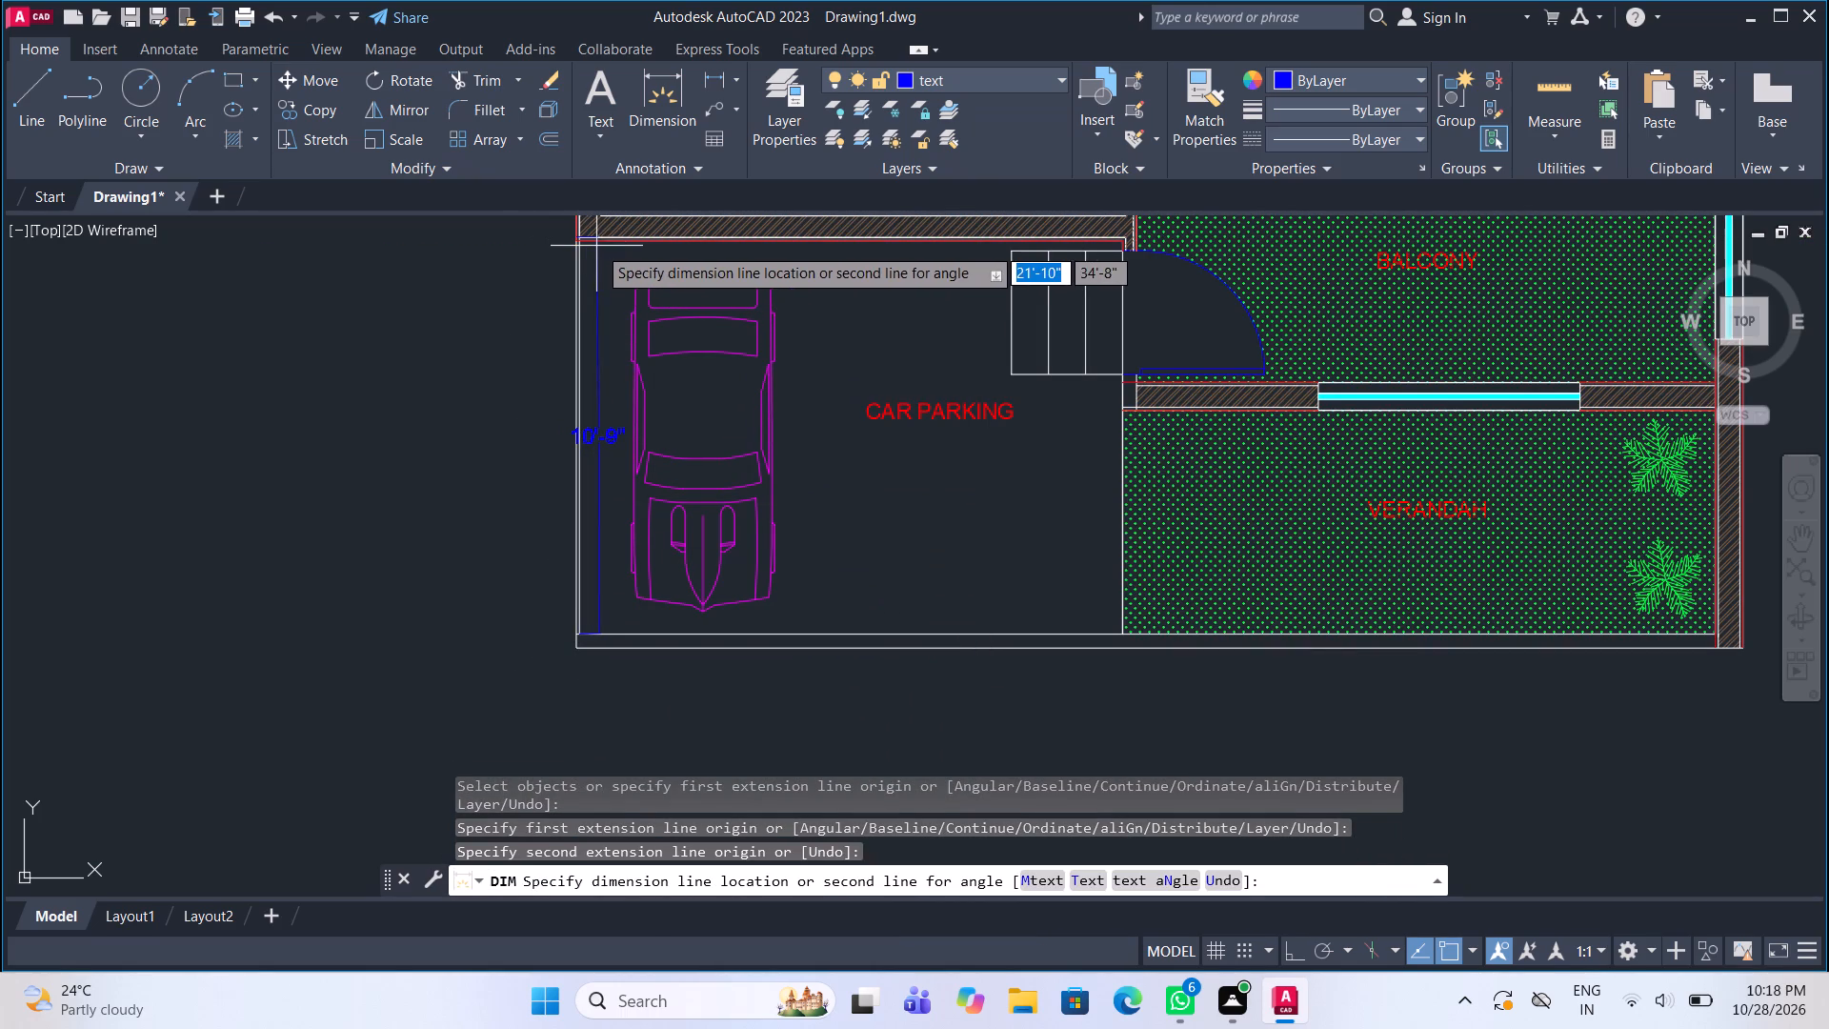
{"action": "left_click", "coordinate": [606, 248]}
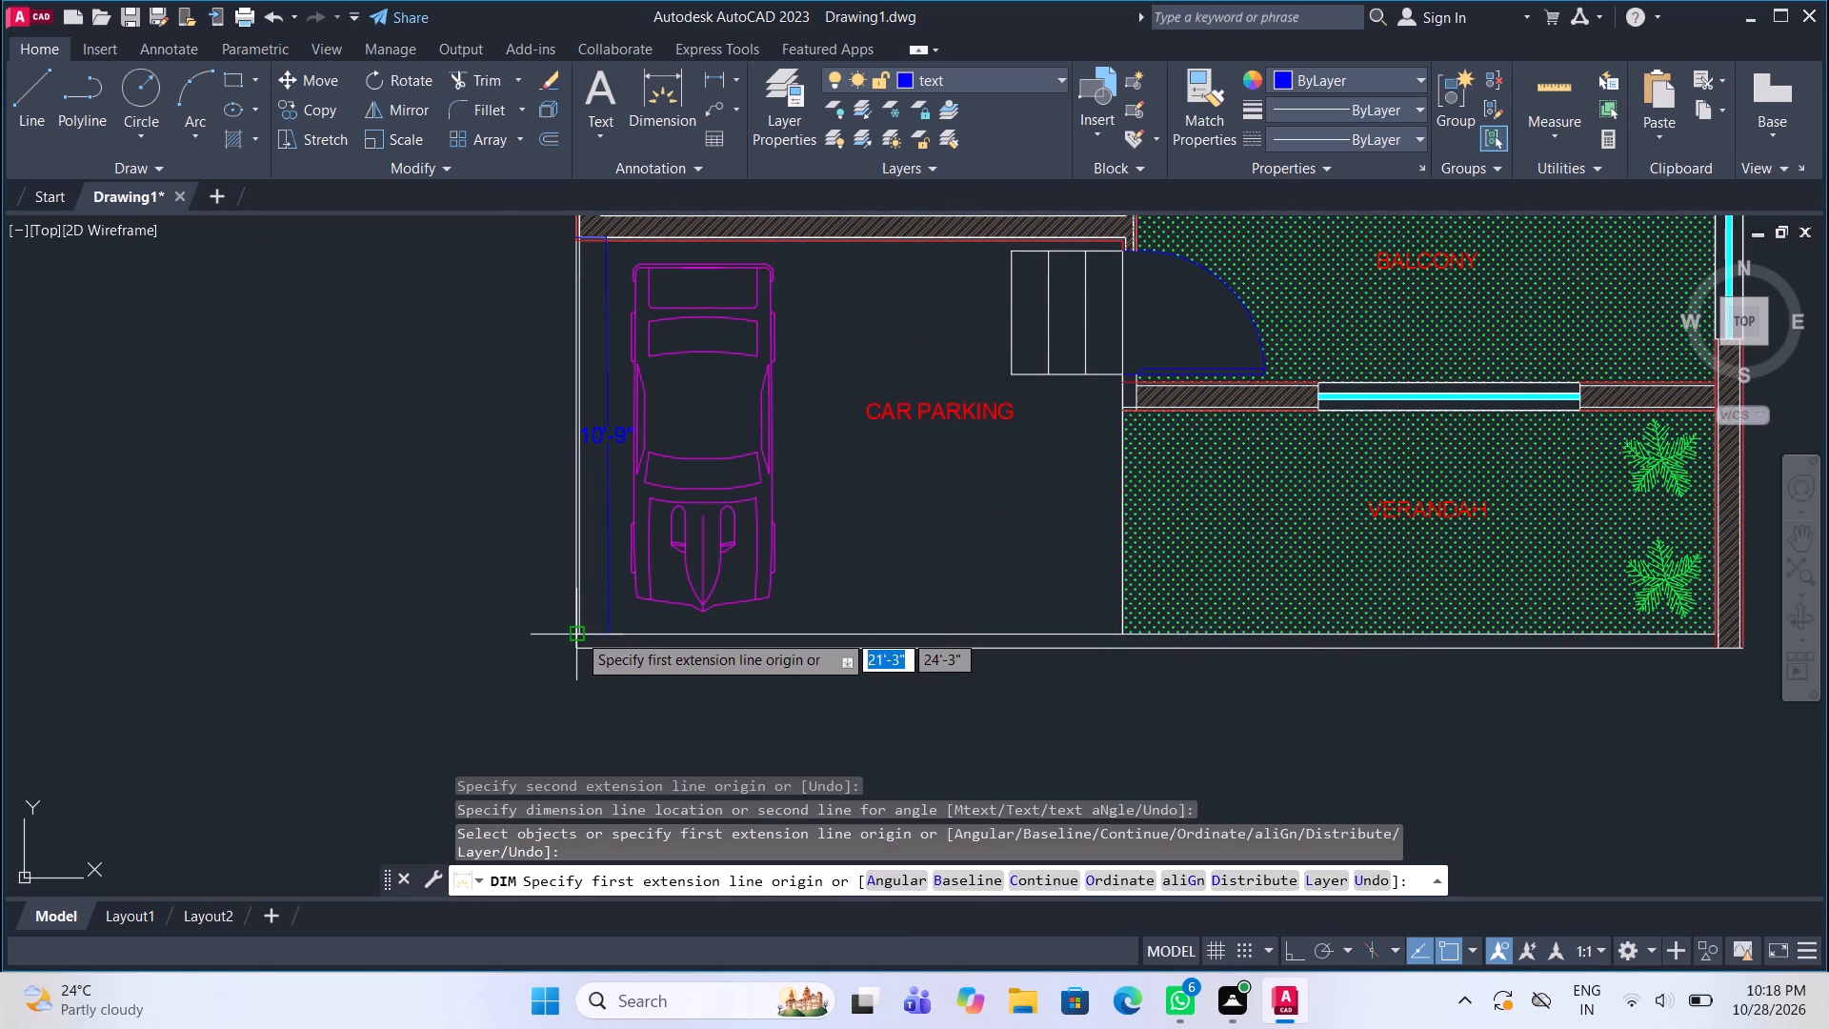
{"action": "left_click", "coordinate": [577, 633]}
{"action": "left_click", "coordinate": [1128, 635]}
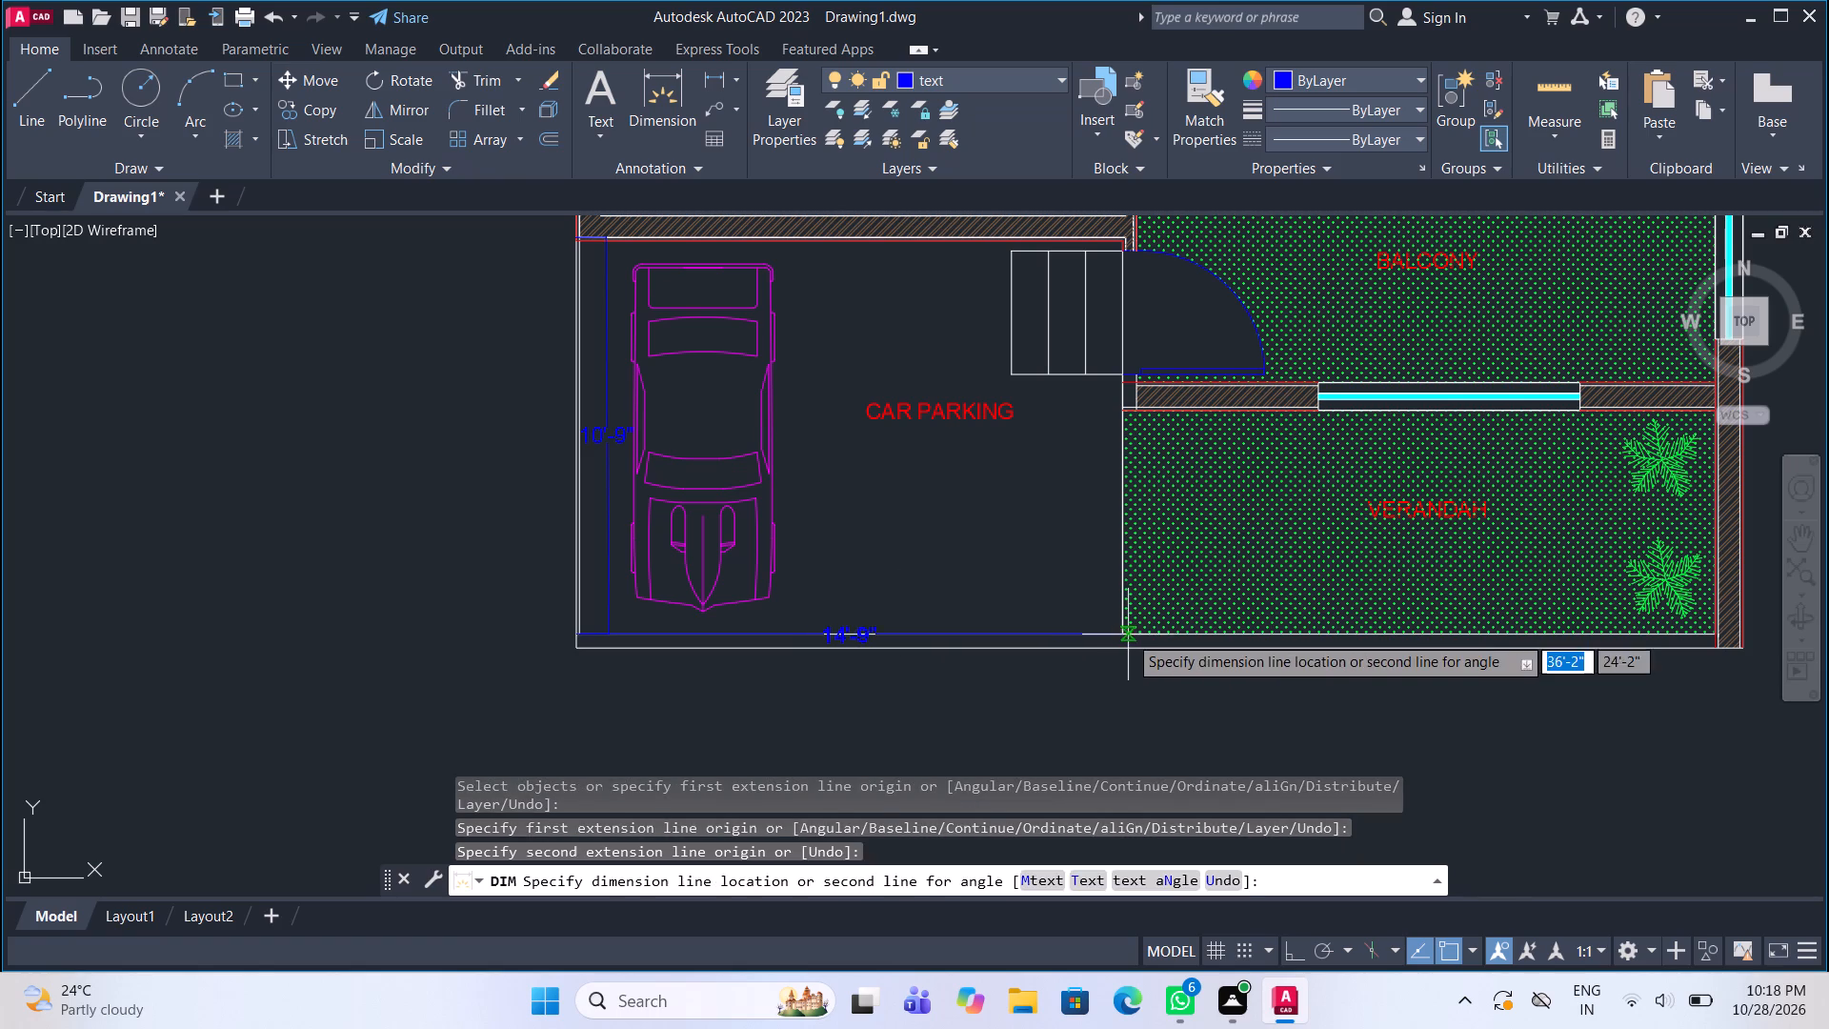
{"action": "left_click", "coordinate": [1110, 599]}
Dimension the verandah's width just inside its south edge and its depth along its west edge.
{"action": "scroll", "coordinate": [765, 522], "scroll_direction": "down", "scroll_amount": 2}
{"action": "scroll", "coordinate": [1082, 547], "scroll_direction": "up", "scroll_amount": 2}
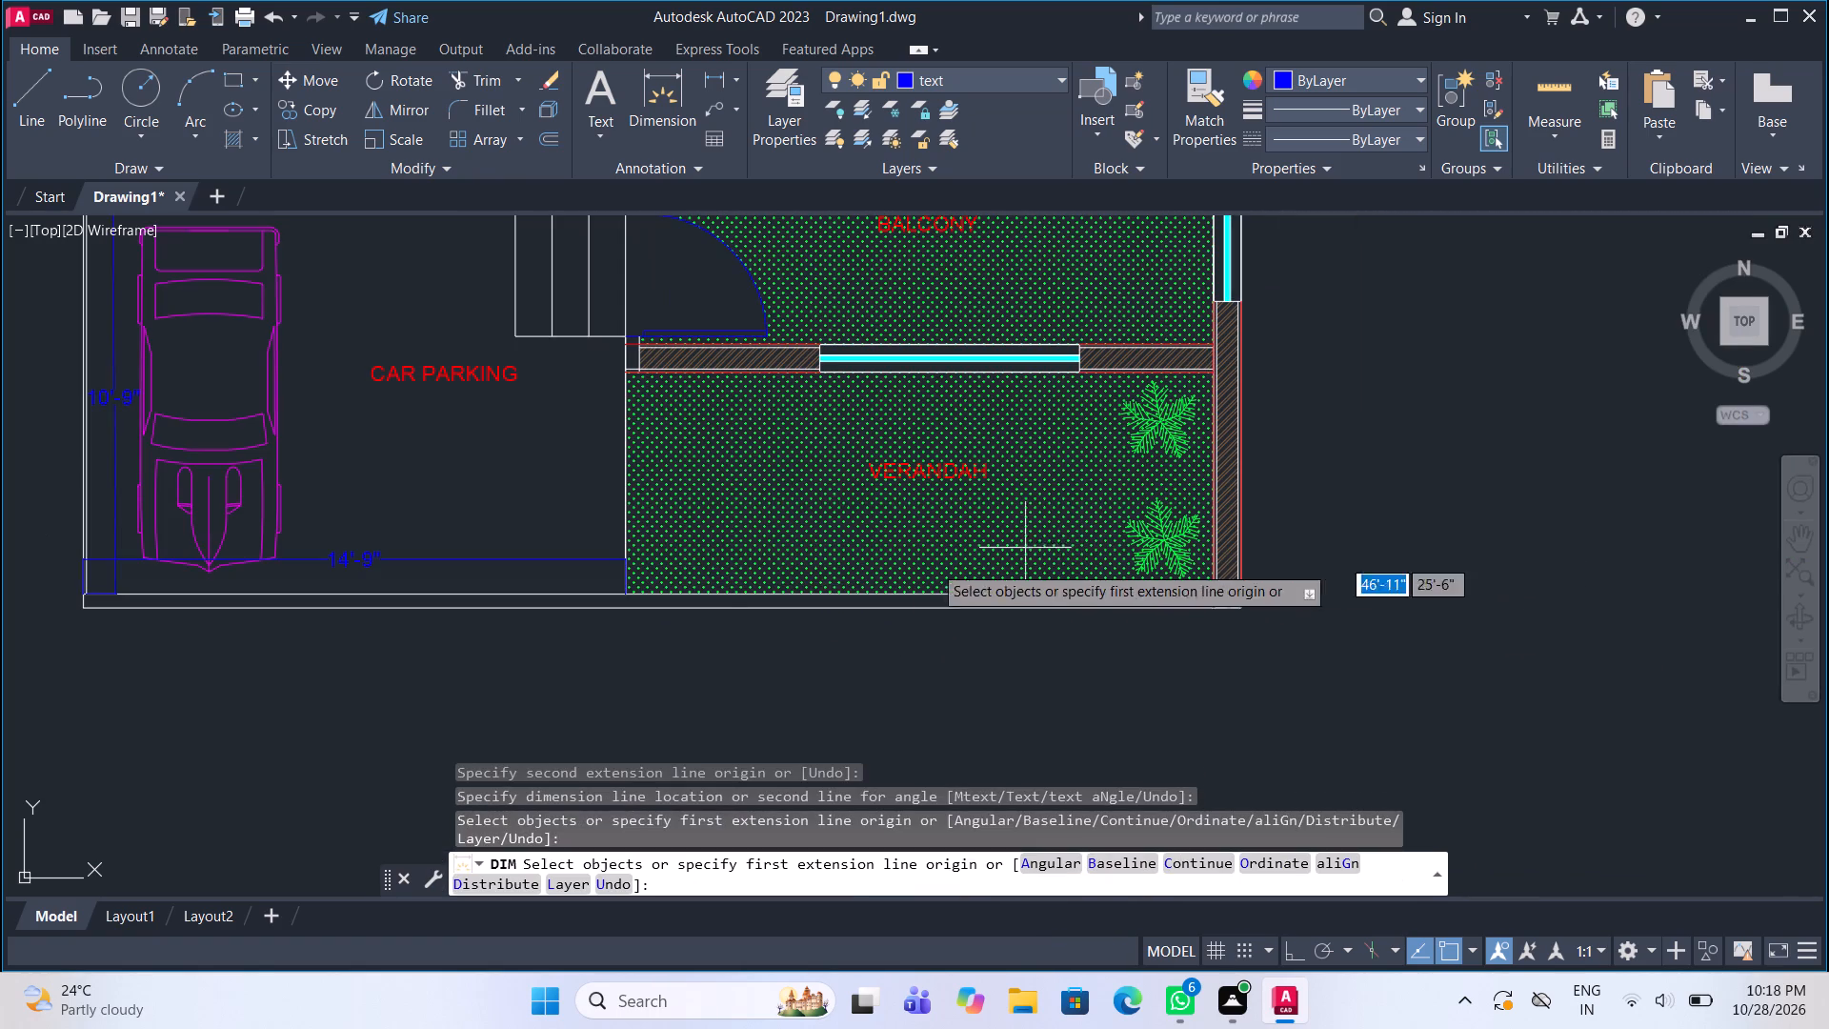
{"action": "left_click", "coordinate": [629, 595]}
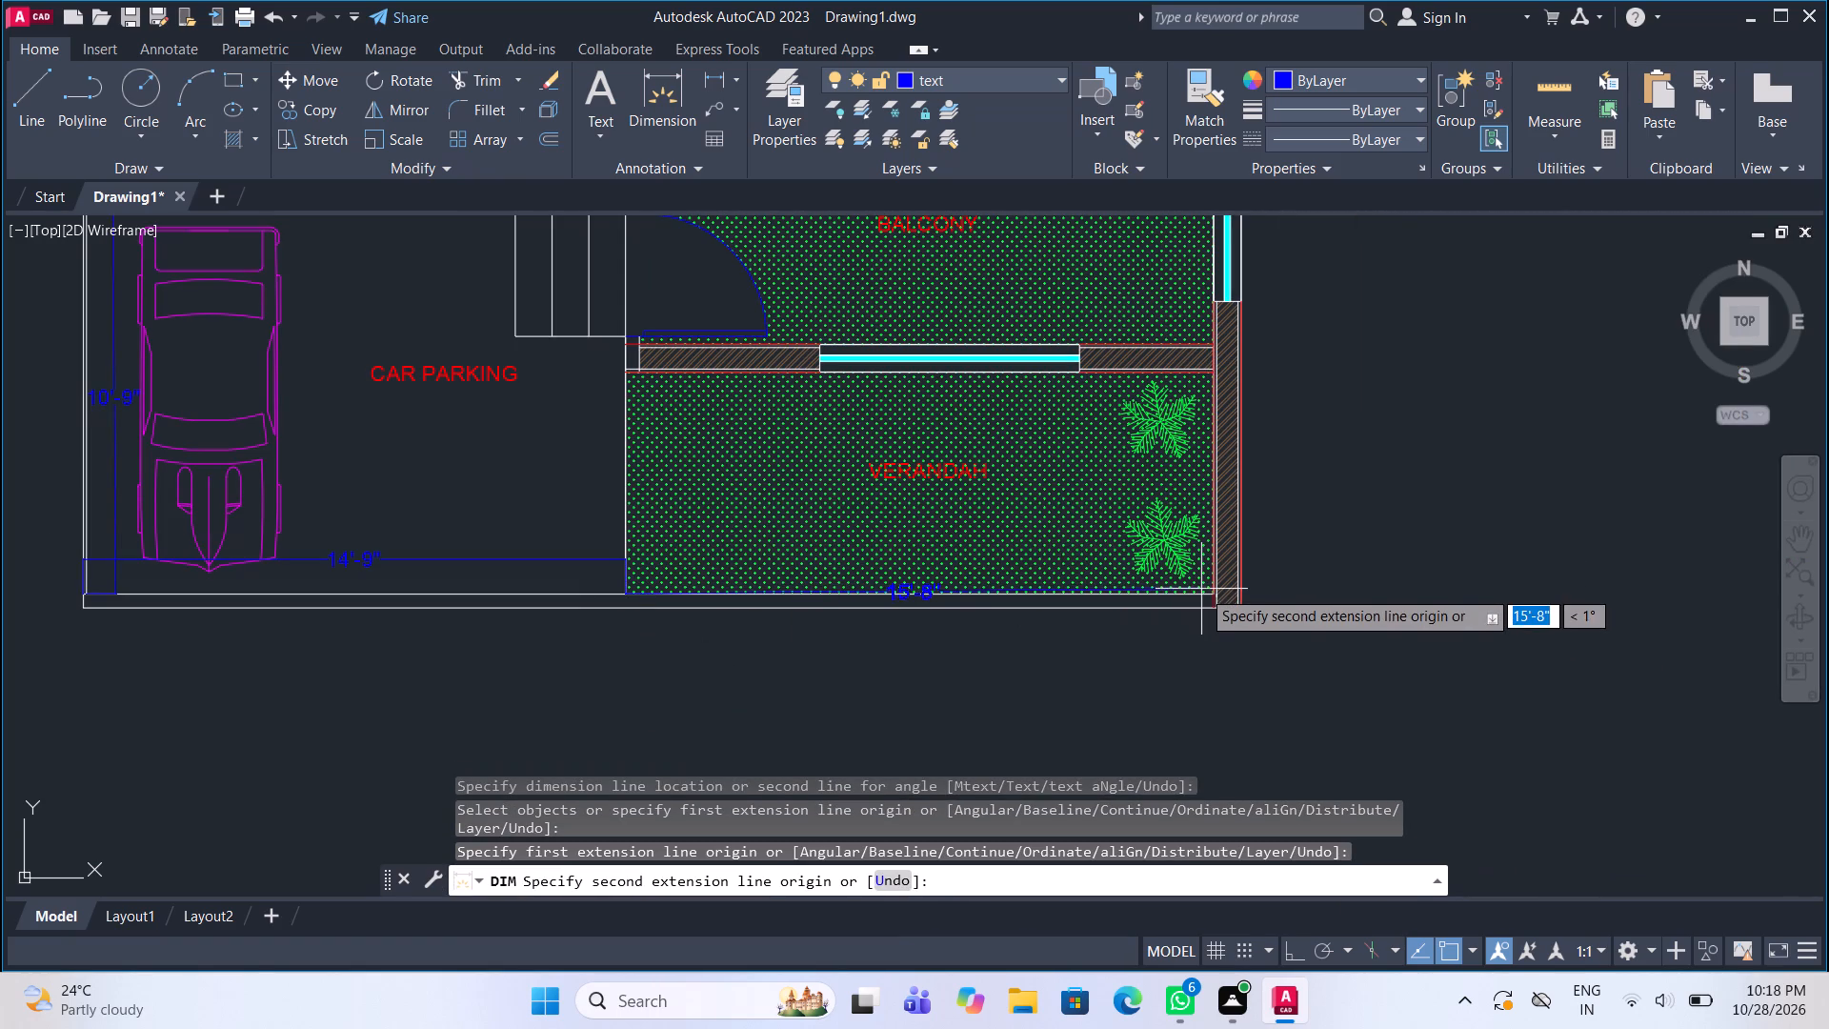
{"action": "left_click", "coordinate": [1210, 594]}
{"action": "left_click", "coordinate": [1186, 558]}
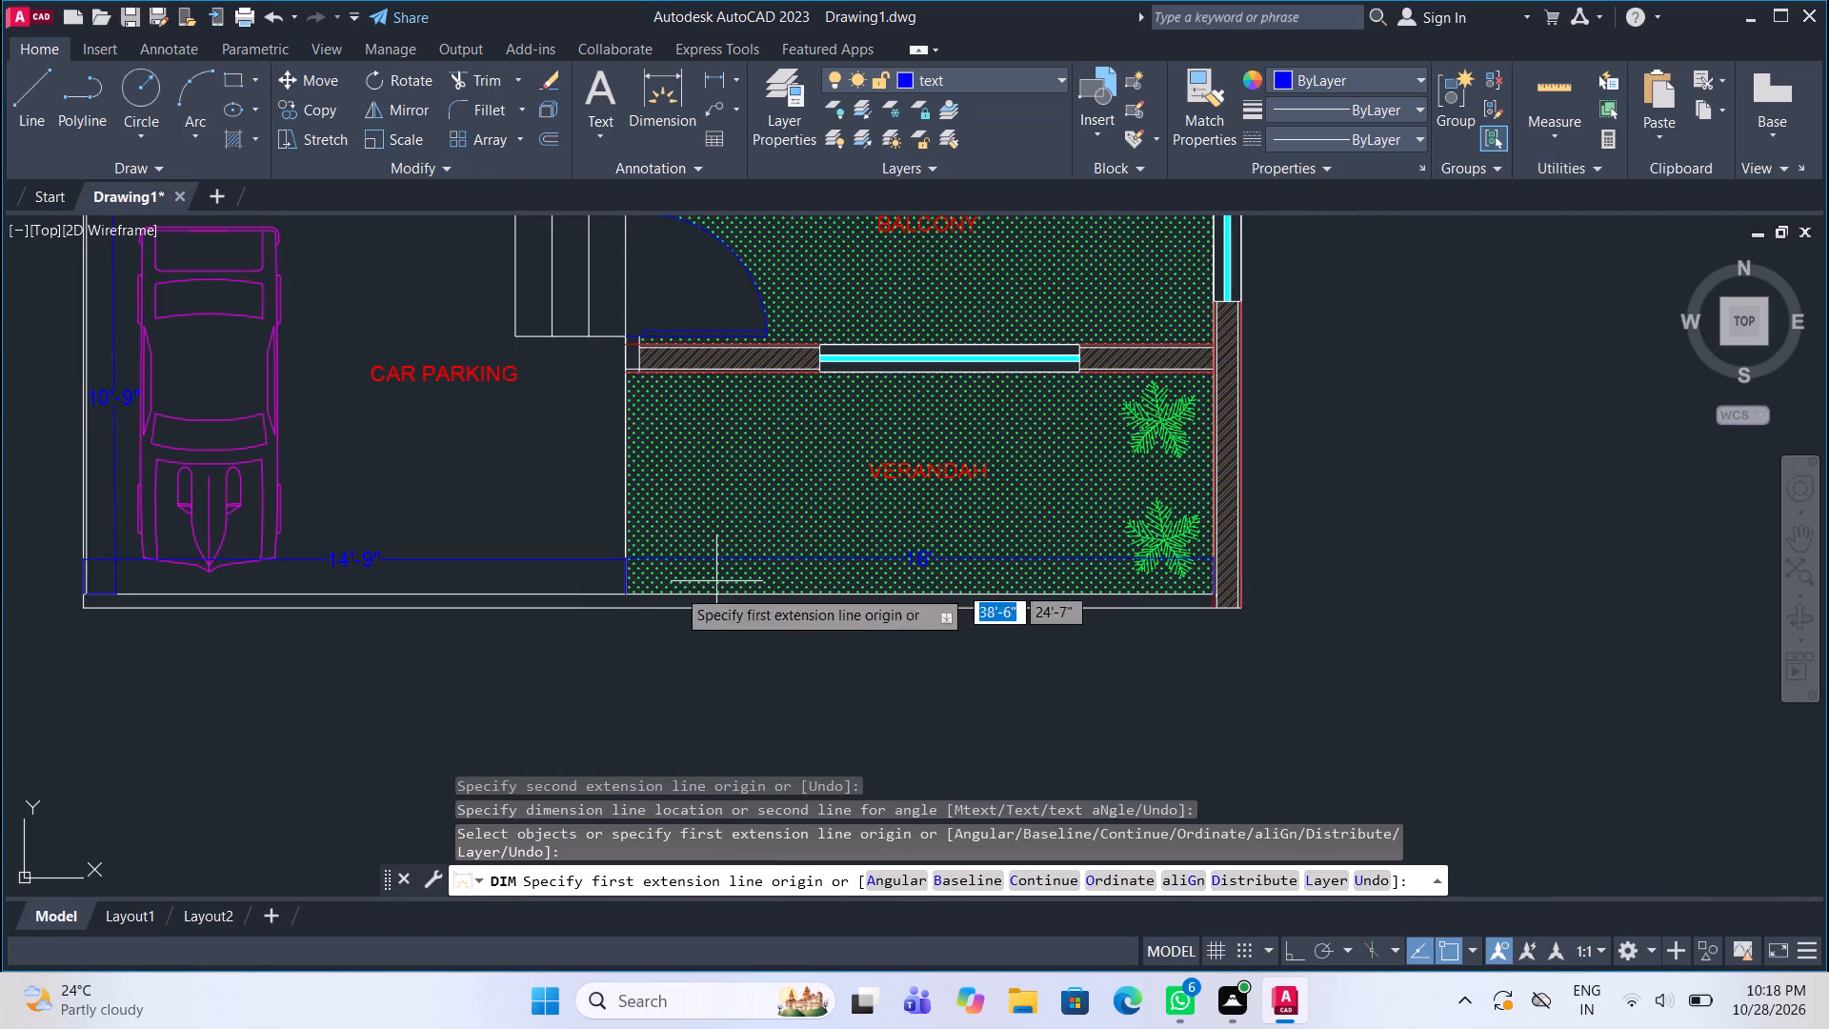
{"action": "left_click", "coordinate": [633, 591]}
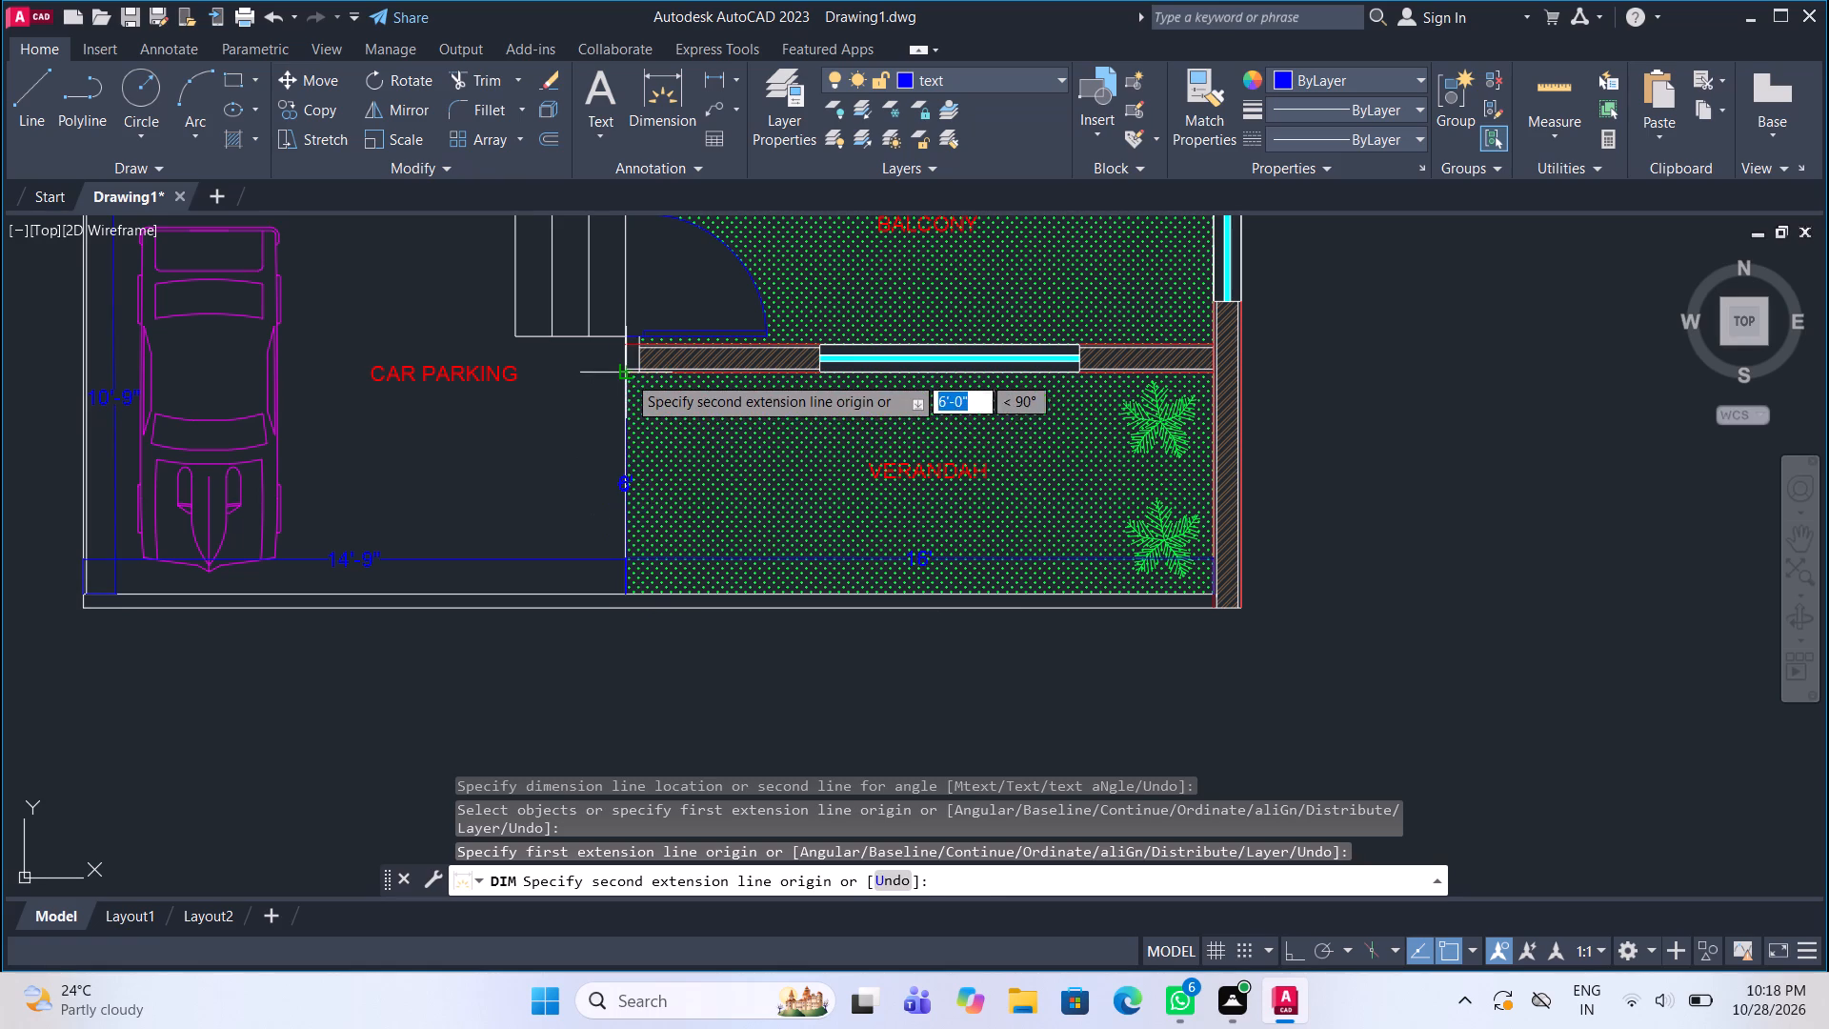
{"action": "left_click", "coordinate": [627, 374]}
{"action": "left_click", "coordinate": [662, 385]}
Dimension the balcony's depth near its west side and its width just below its north edge.
{"action": "middle_click_drag", "start_coordinate": [739, 385], "coordinate": [762, 554]}
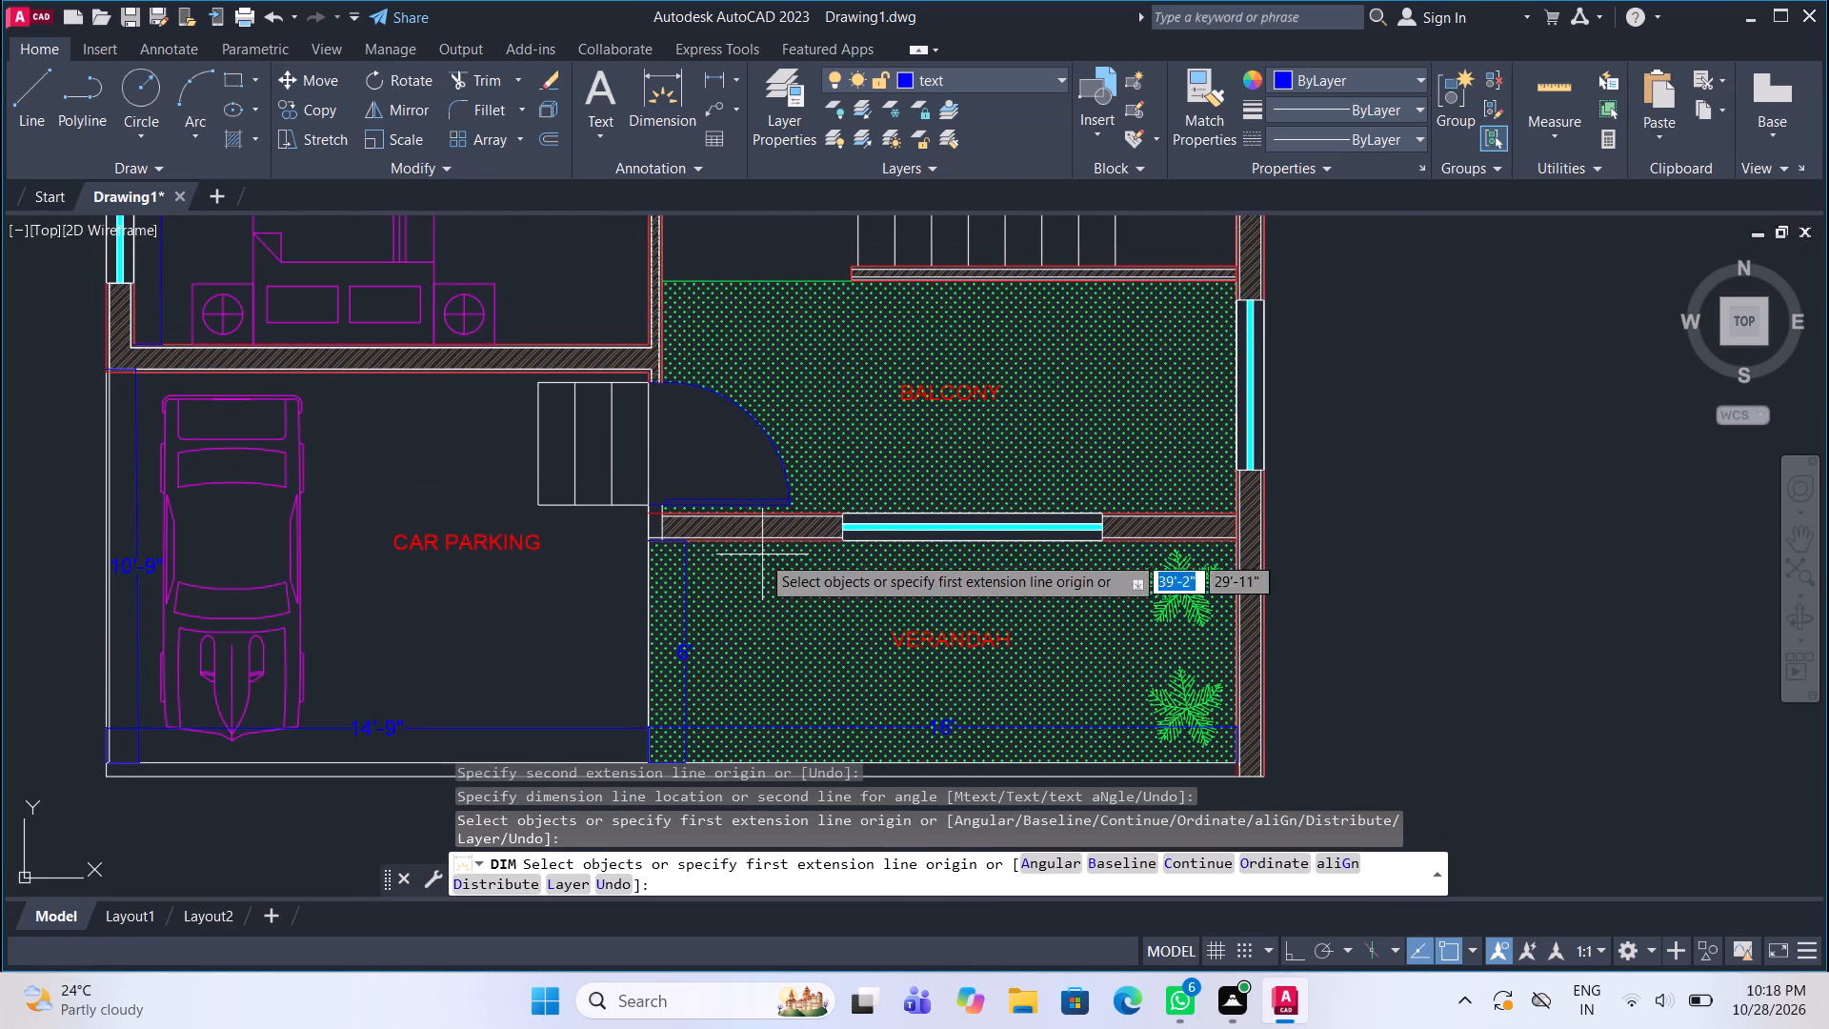
{"action": "left_click", "coordinate": [650, 512]}
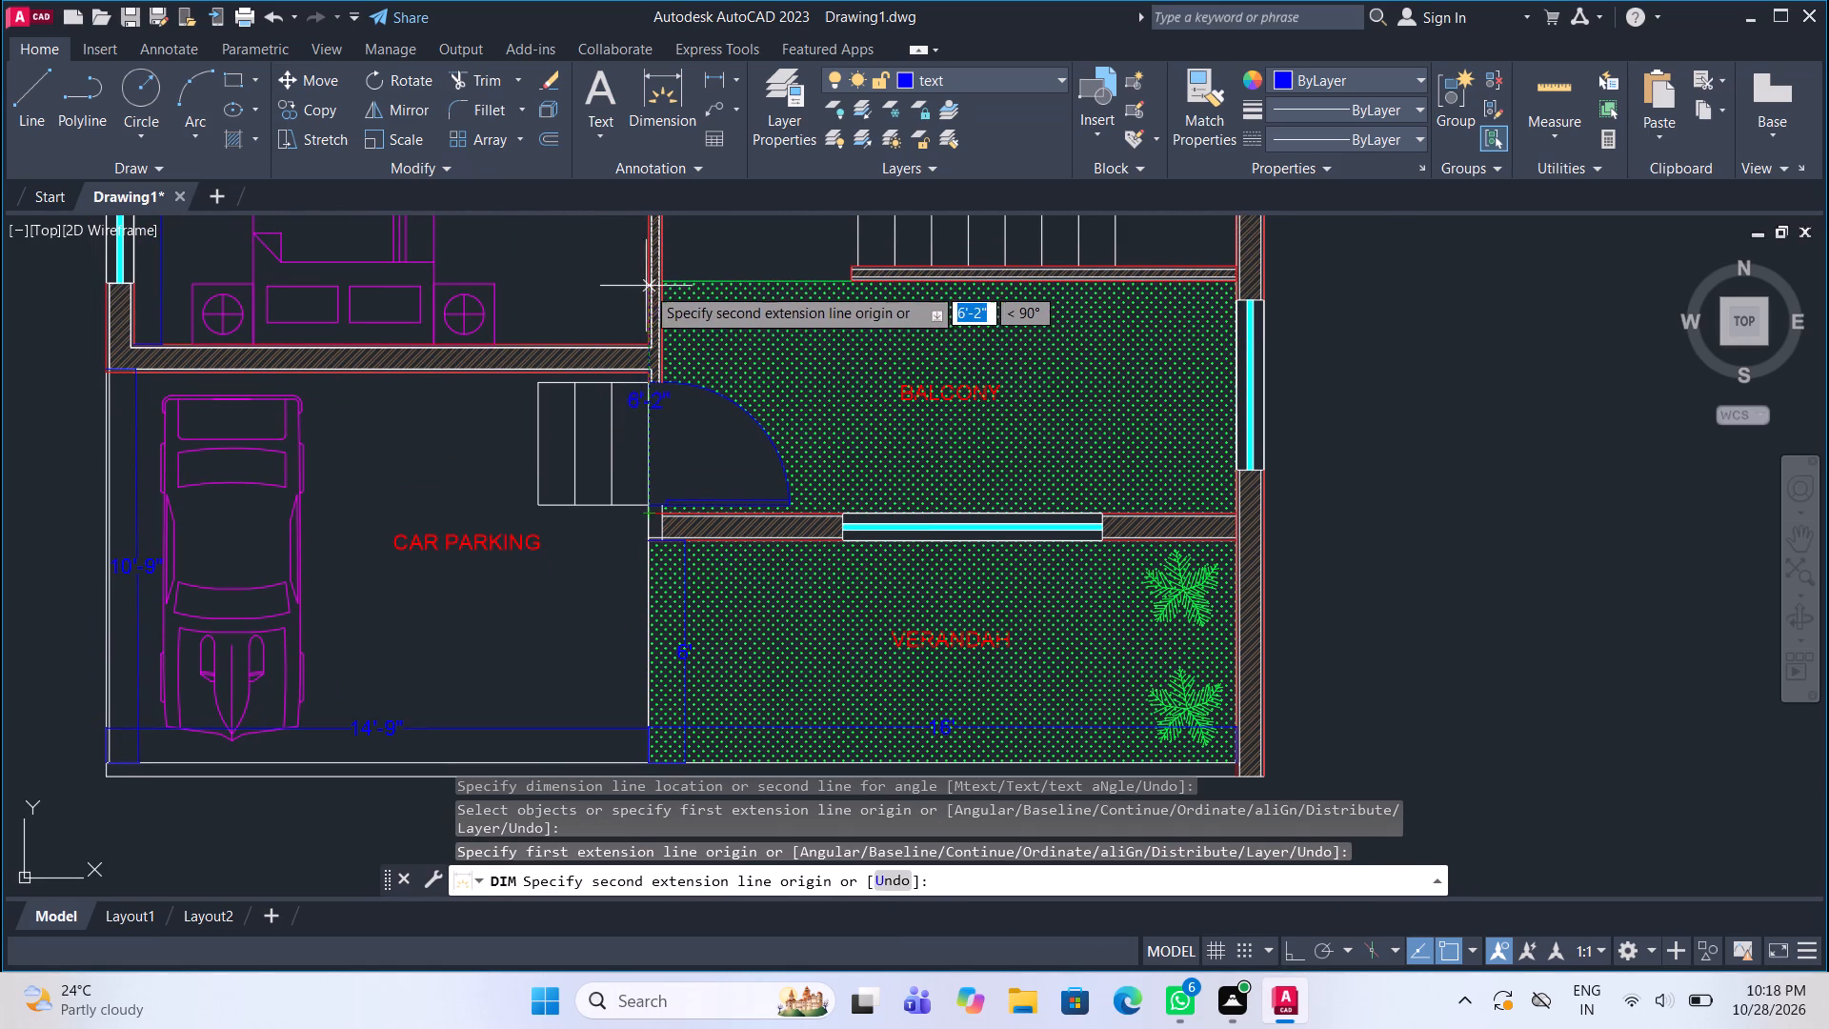
{"action": "left_click", "coordinate": [647, 279]}
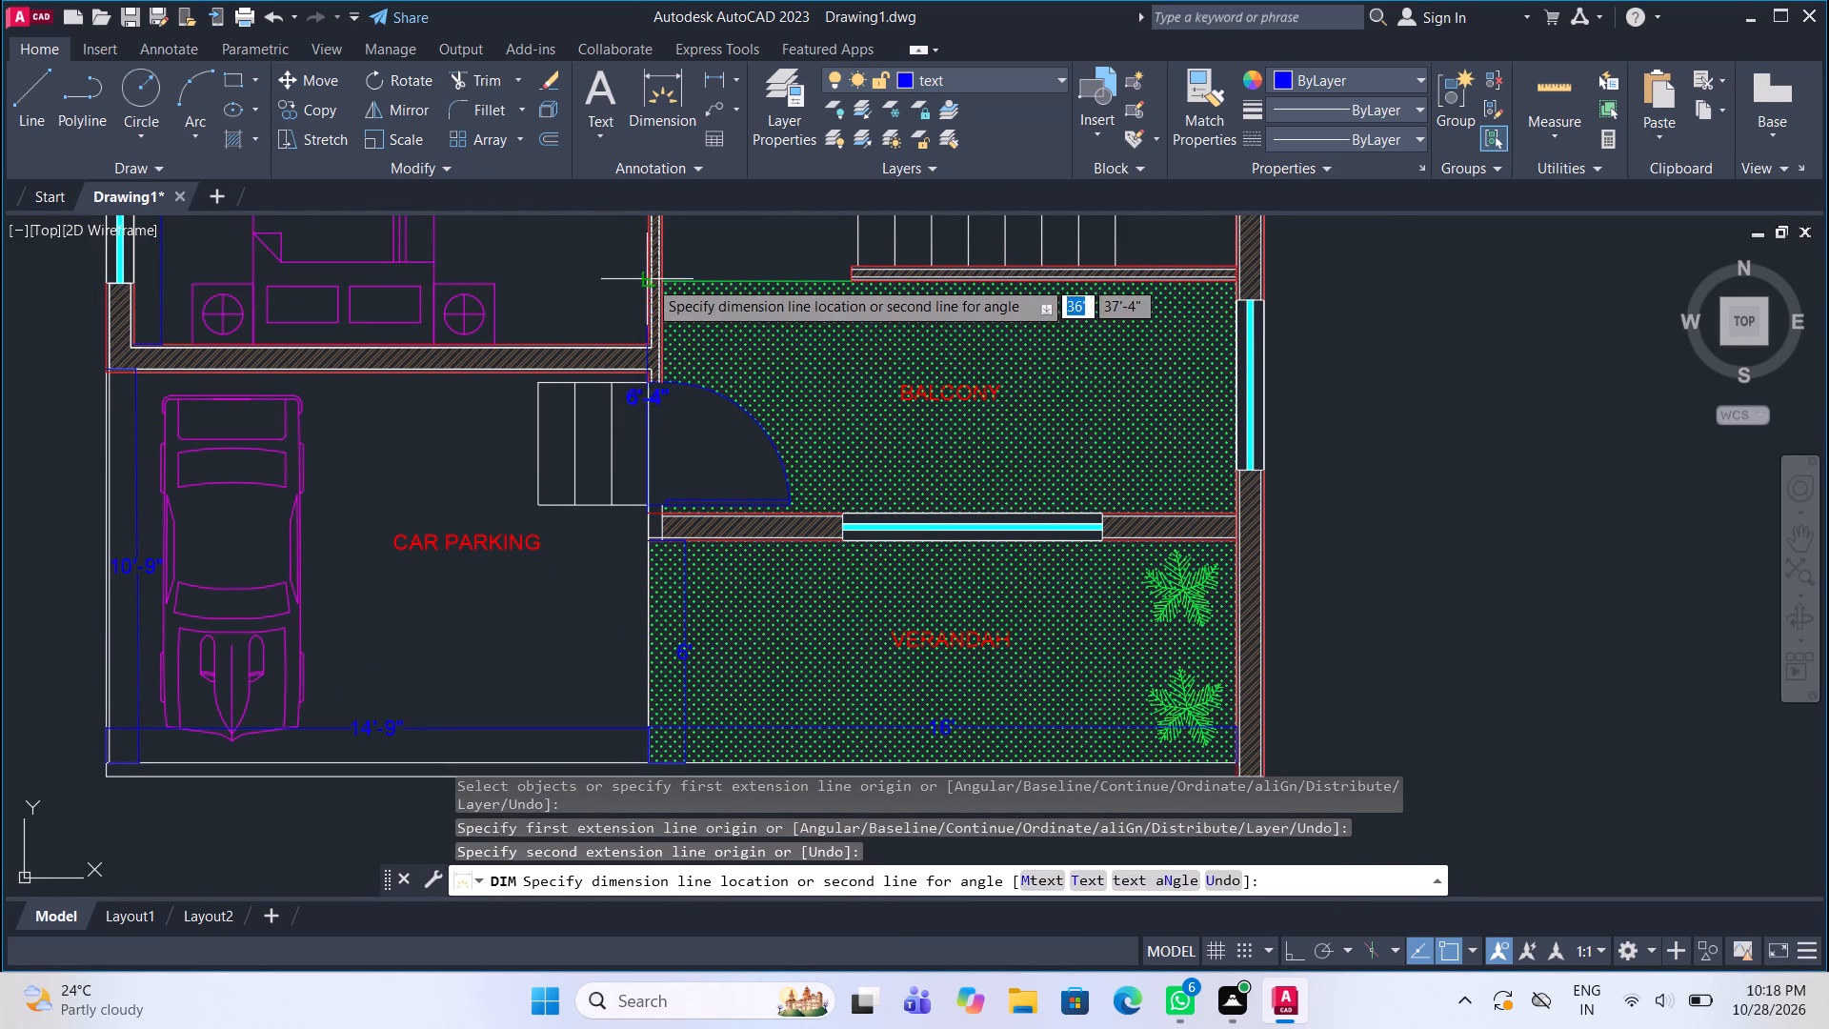
{"action": "left_click", "coordinate": [699, 285]}
{"action": "left_click", "coordinate": [657, 283]}
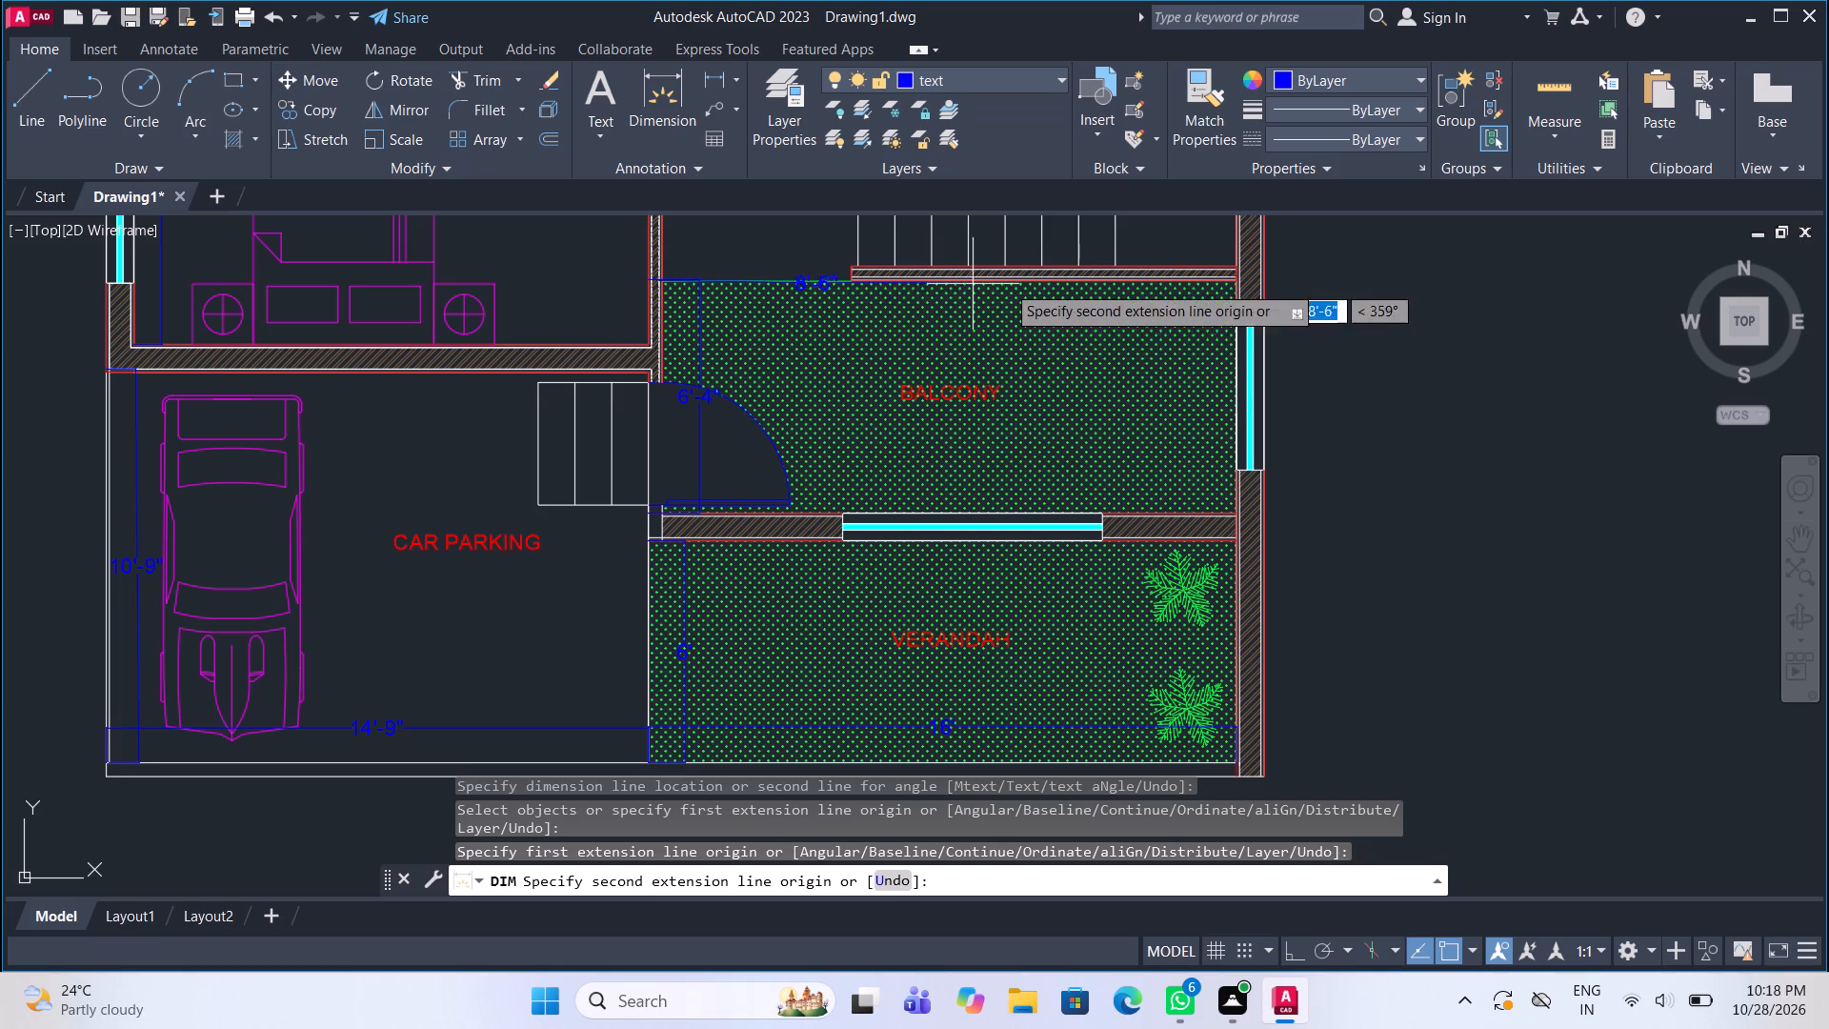
{"action": "left_click", "coordinate": [1234, 285]}
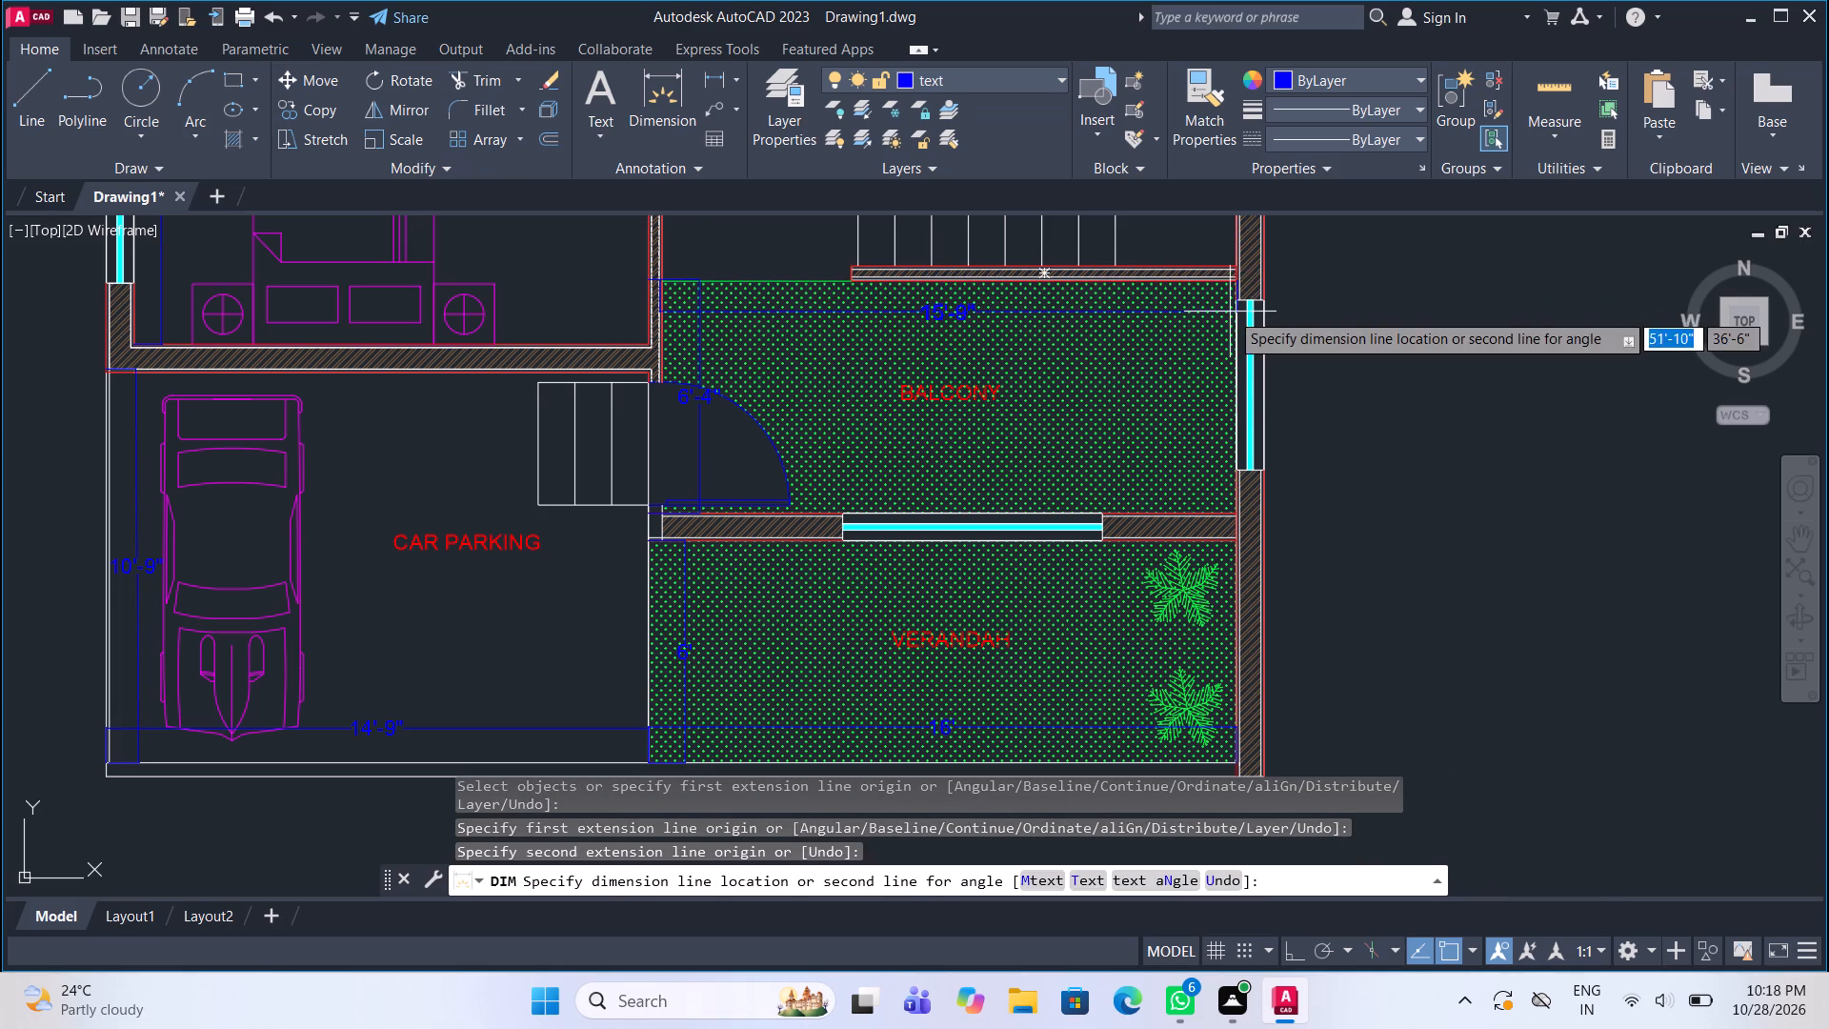
{"action": "left_click", "coordinate": [1230, 312]}
Dimension the width of both stair flights beside the east wall, plus the stair lobby's full inside width below its north wall.
{"action": "scroll", "coordinate": [858, 508], "scroll_direction": "down", "scroll_amount": 2}
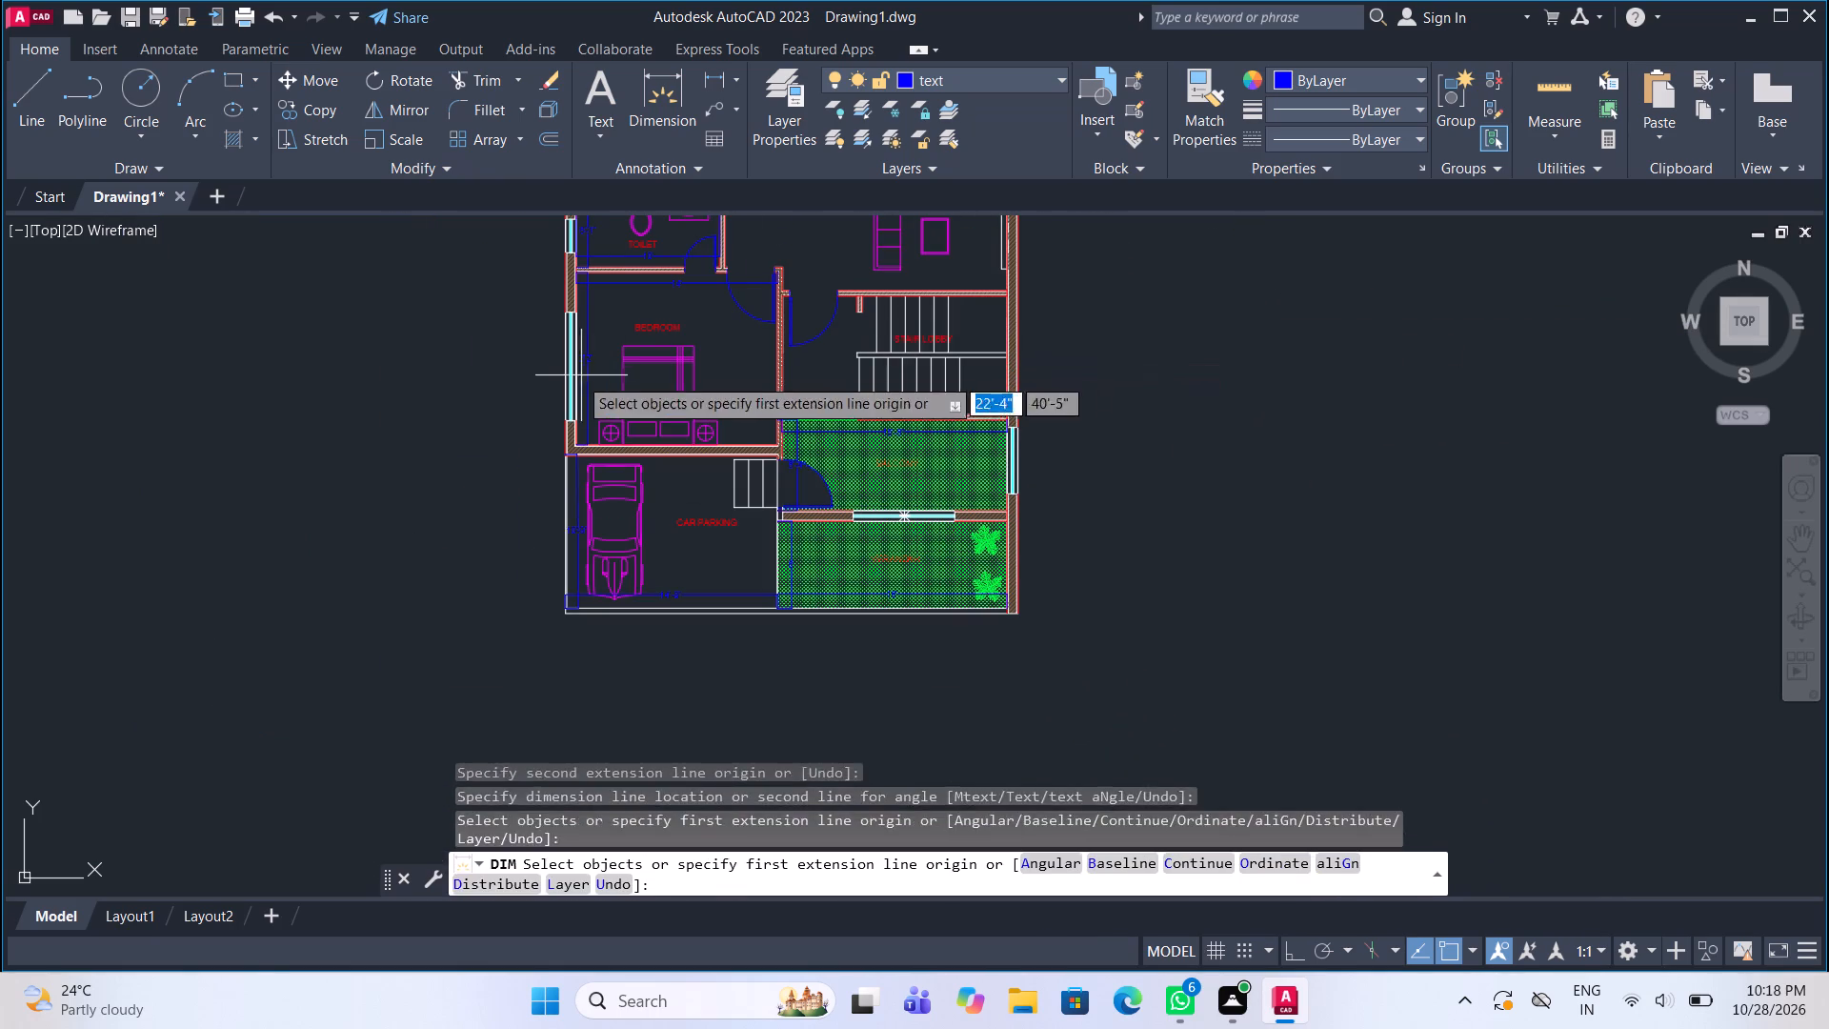
{"action": "scroll", "coordinate": [974, 311], "scroll_direction": "up", "scroll_amount": 2}
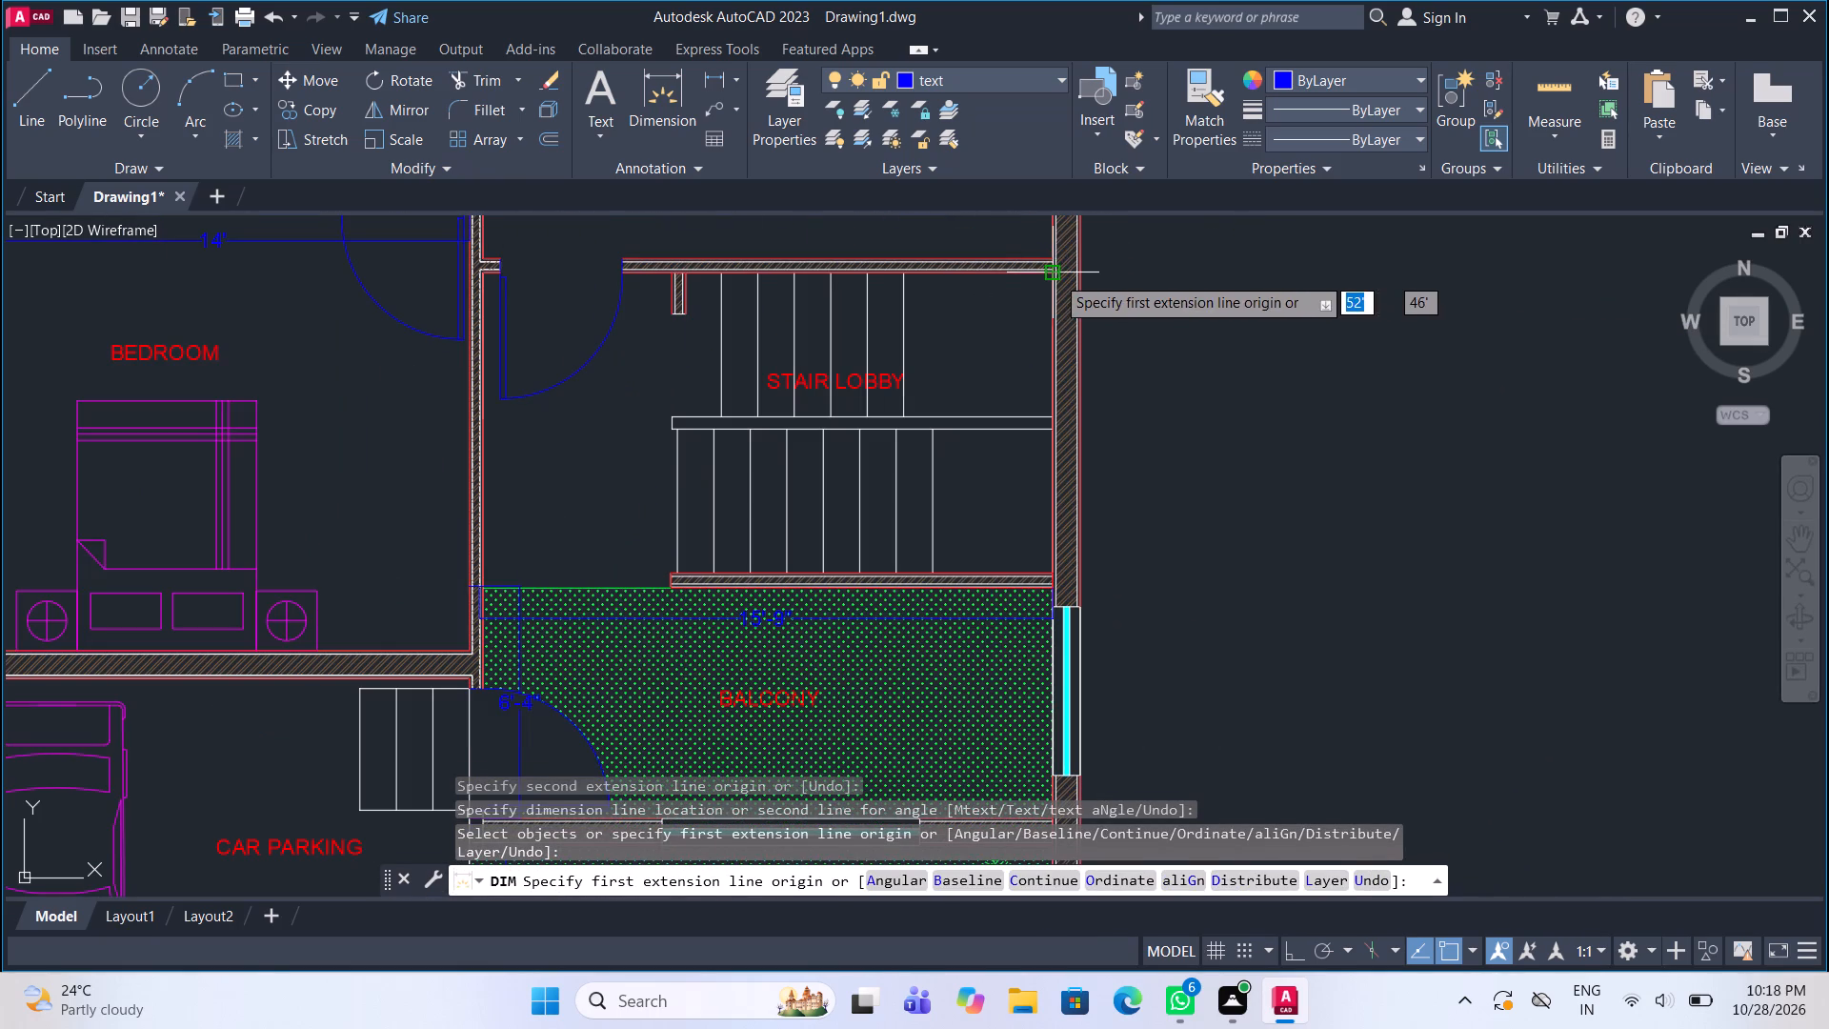
{"action": "left_click", "coordinate": [1055, 275]}
{"action": "left_click", "coordinate": [1049, 414]}
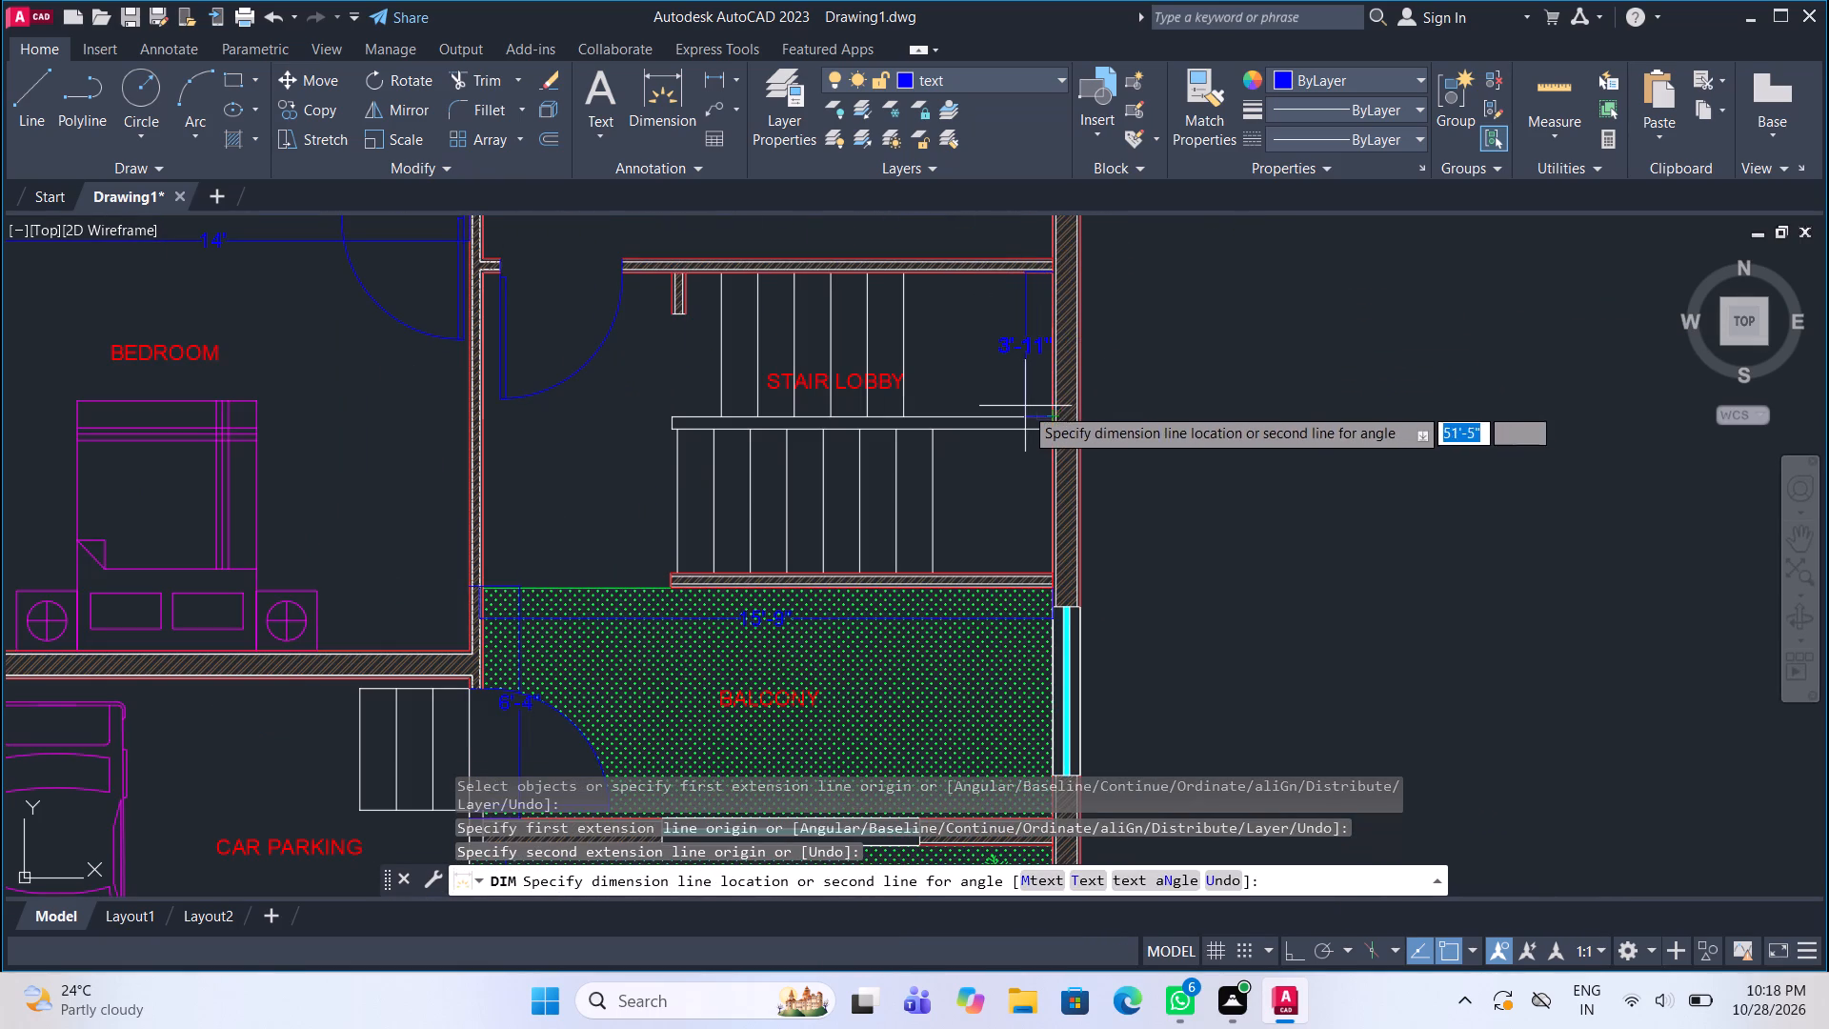
{"action": "left_click", "coordinate": [1021, 404]}
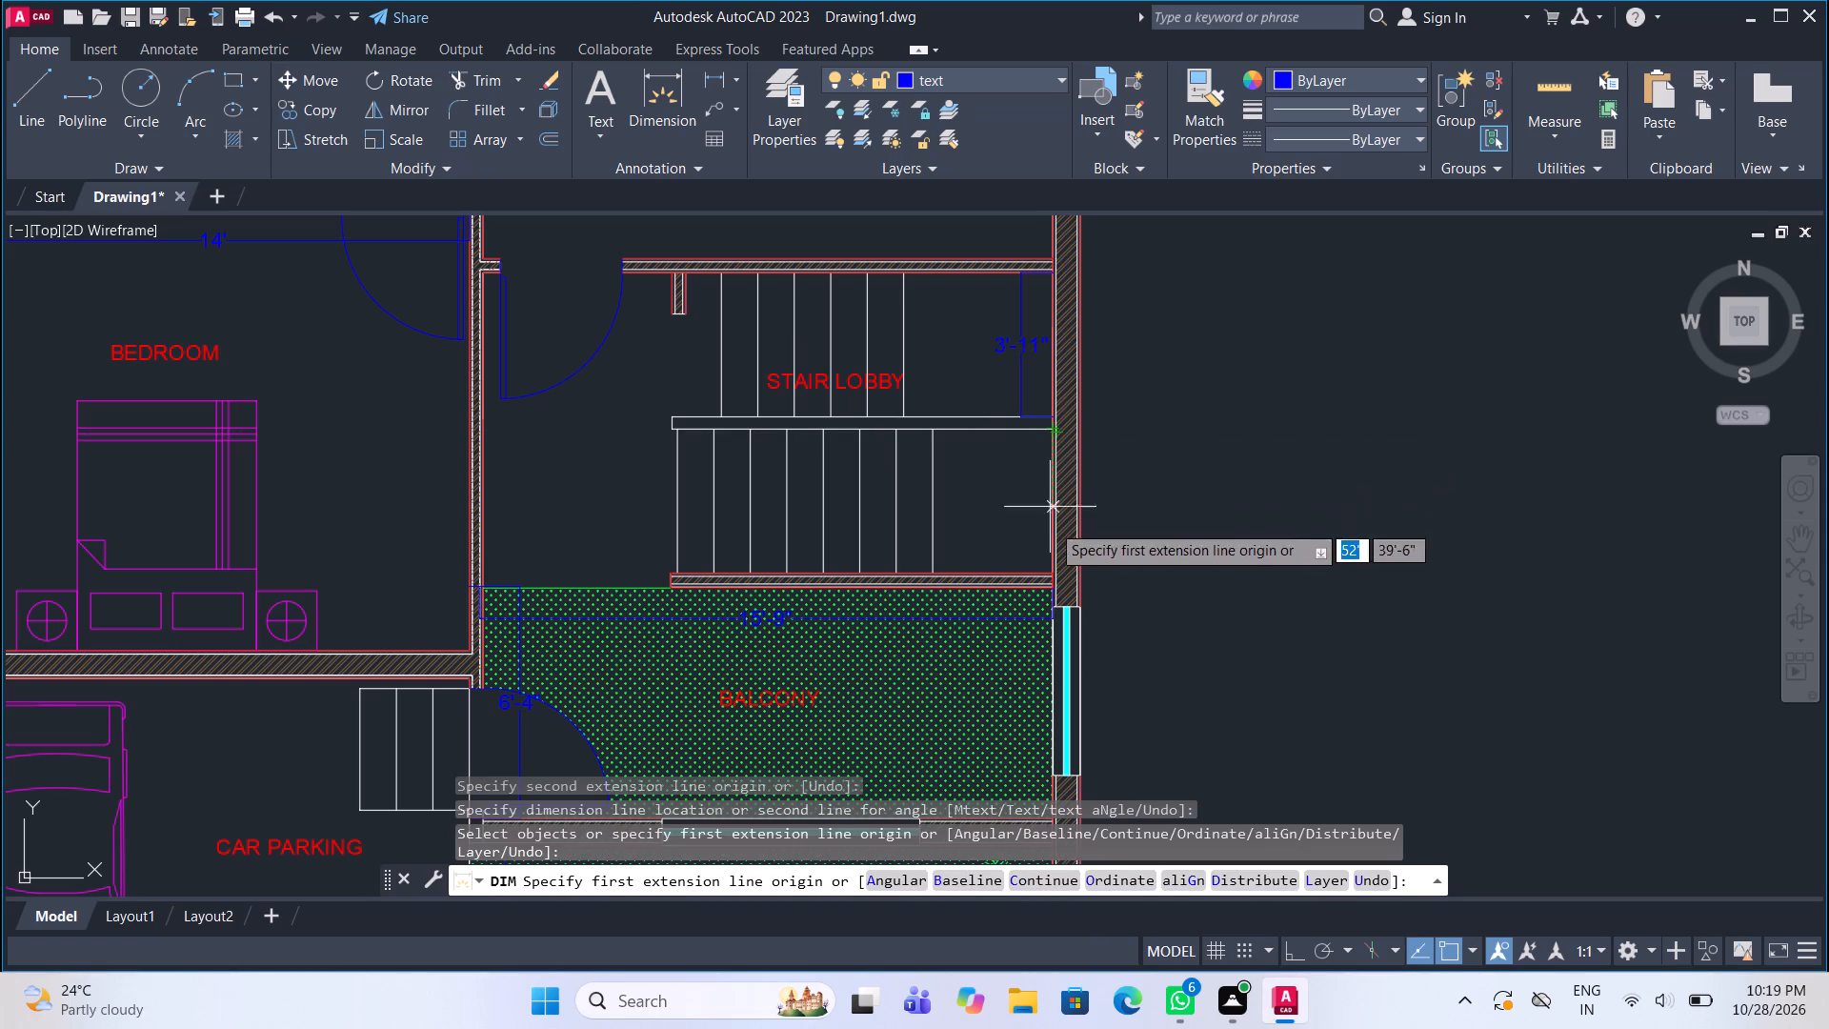
{"action": "left_click", "coordinate": [1052, 571]}
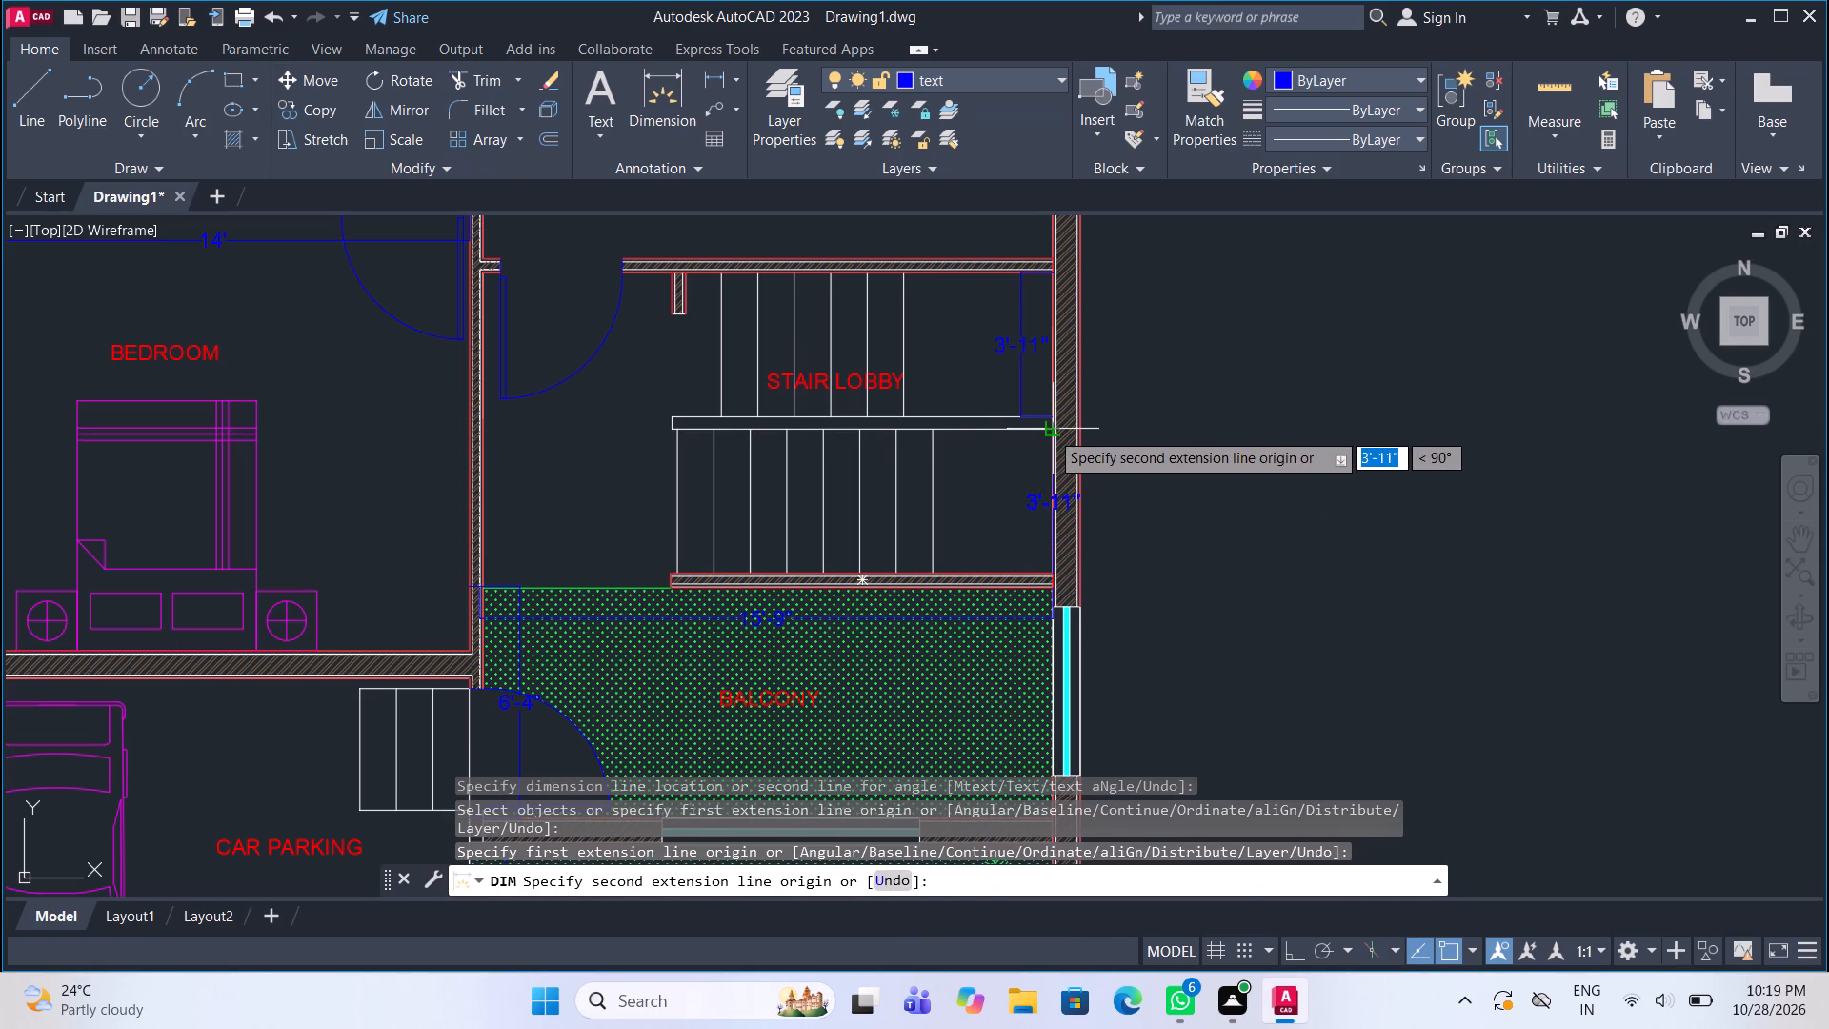
{"action": "left_click", "coordinate": [1050, 431]}
{"action": "left_click", "coordinate": [1027, 435]}
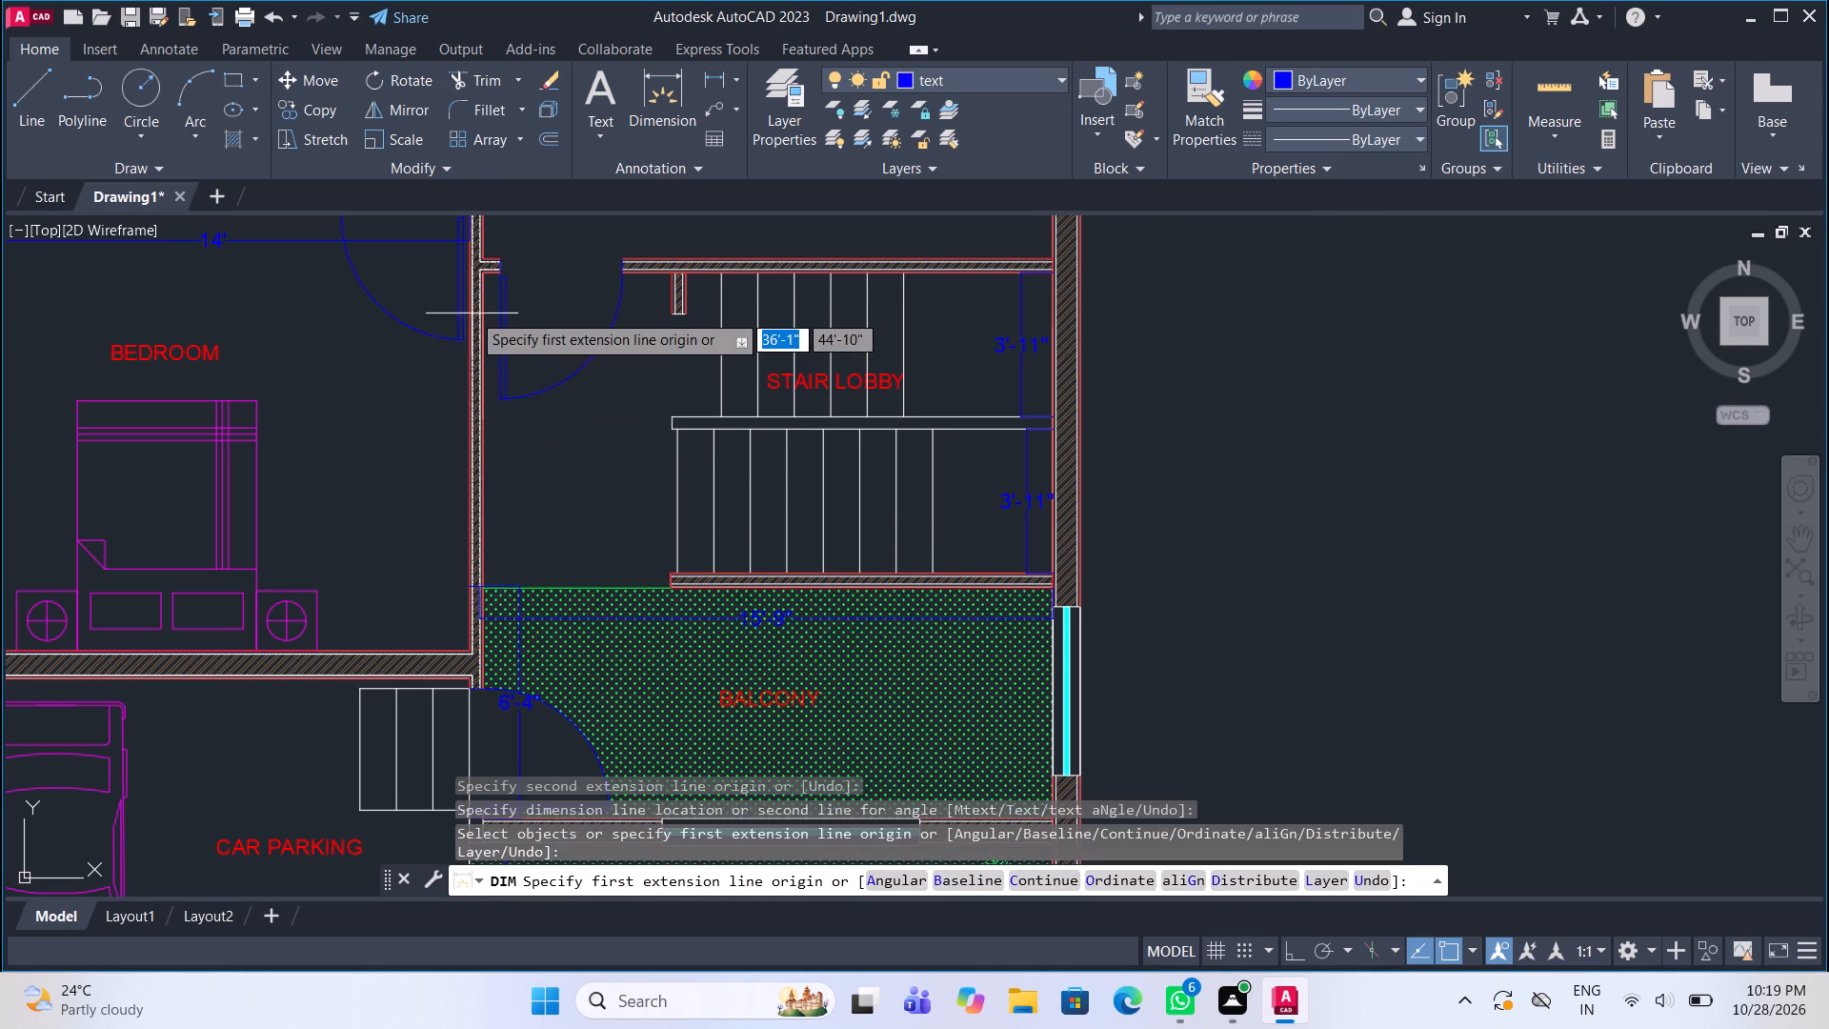
{"action": "left_click", "coordinate": [484, 273]}
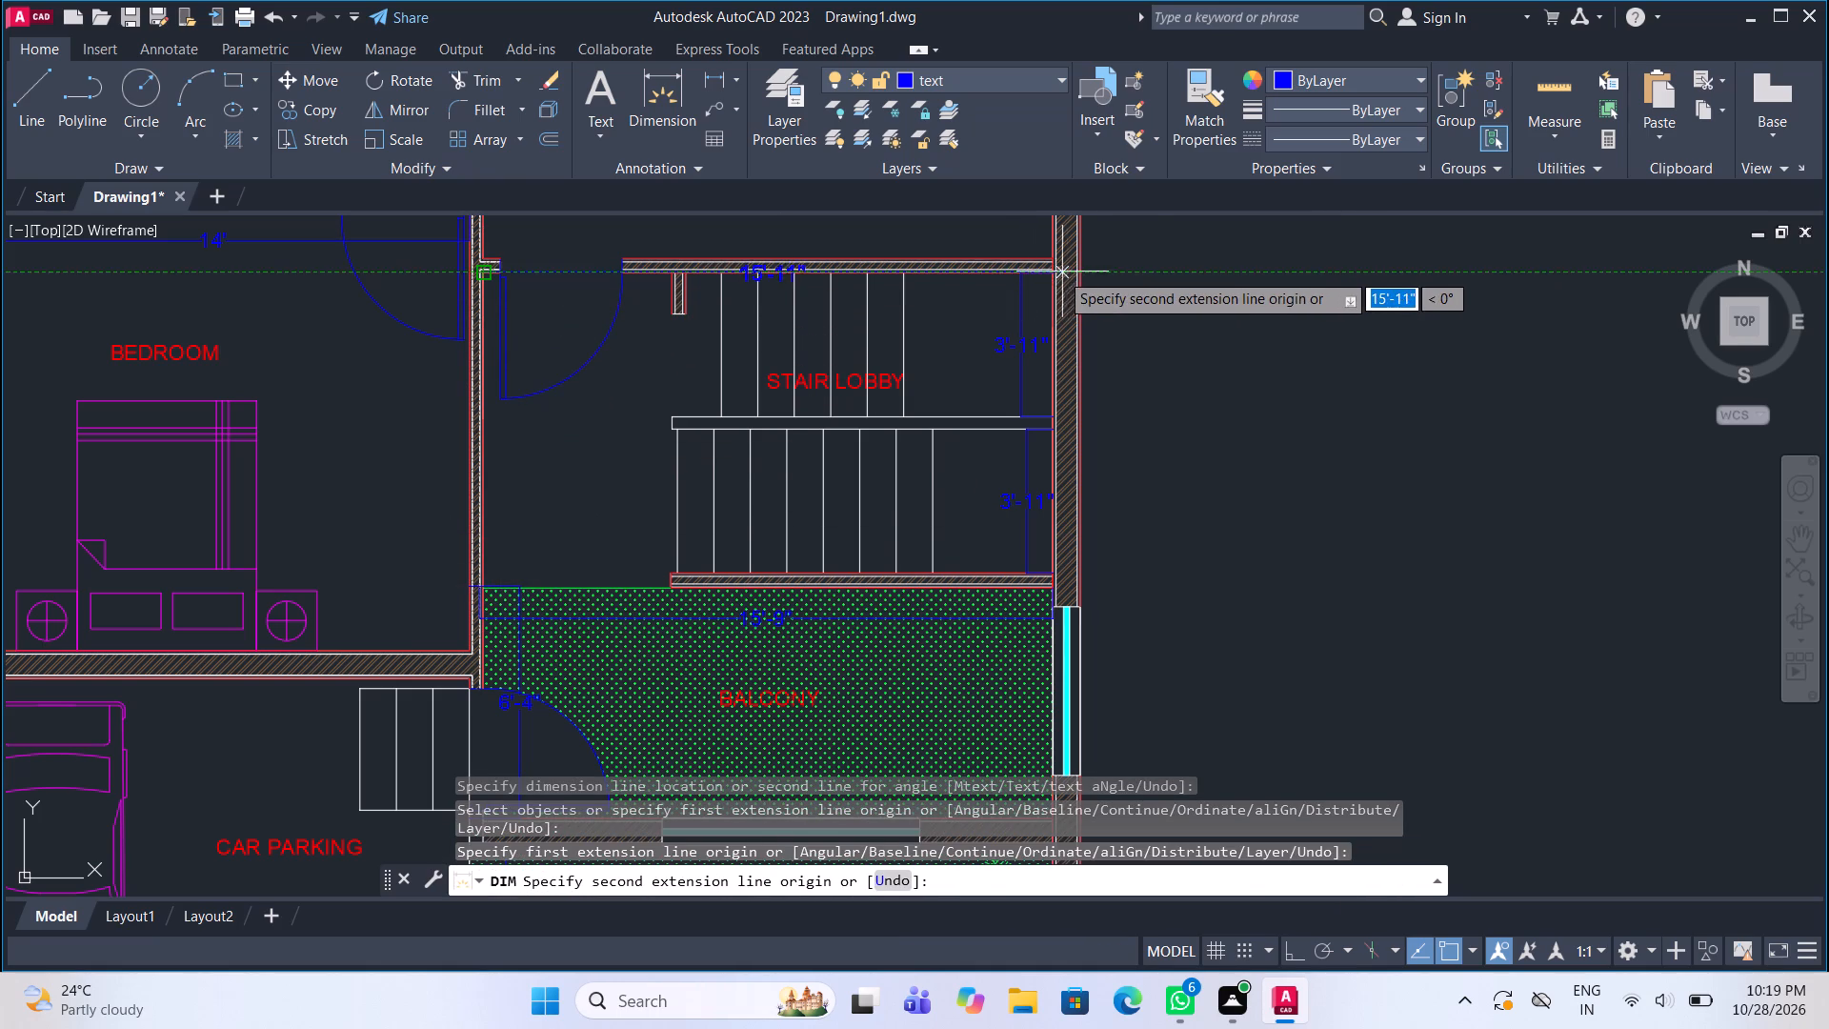
{"action": "left_click", "coordinate": [1049, 274]}
{"action": "left_click", "coordinate": [1053, 308]}
{"action": "key", "text": "Escape"}
Dimension the overall length of the house outside the west wall and its overall width outside the north wall.
{"action": "scroll", "coordinate": [964, 482], "scroll_direction": "down", "scroll_amount": 3}
{"action": "middle_click_drag", "start_coordinate": [959, 484], "coordinate": [953, 430]}
{"action": "left_click", "coordinate": [697, 123]}
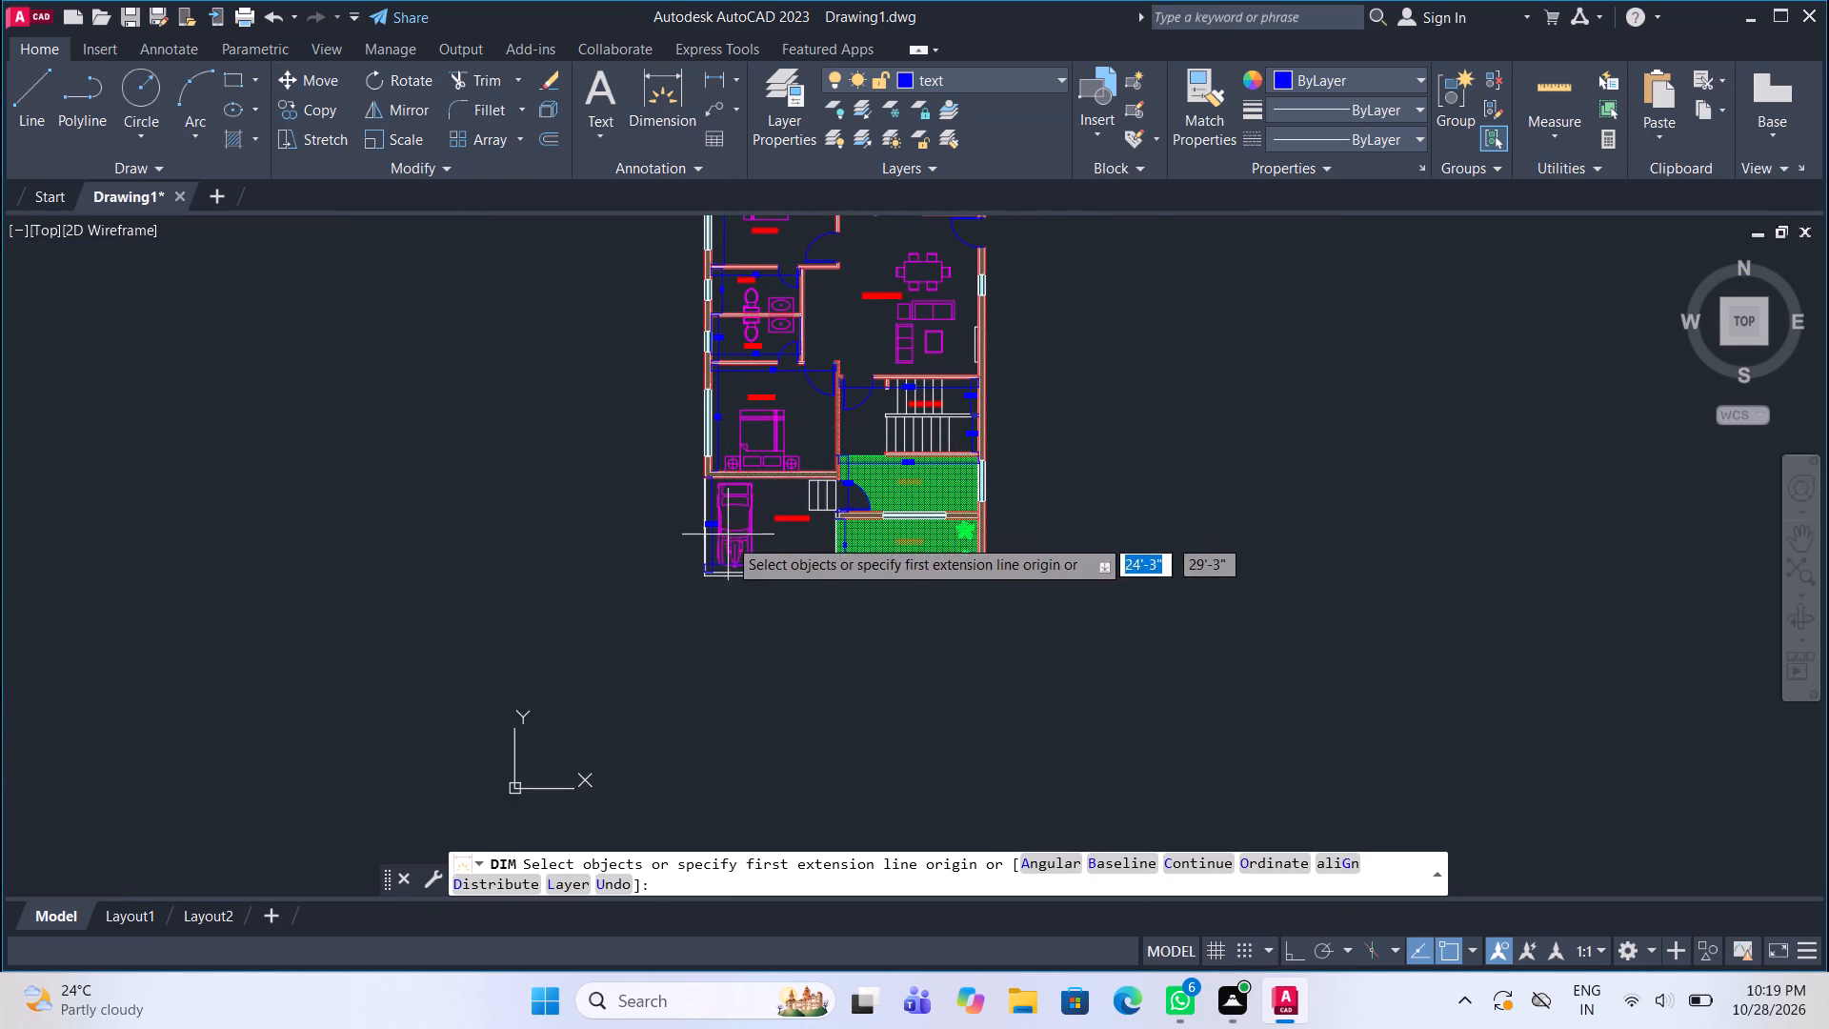
{"action": "scroll", "coordinate": [713, 583], "scroll_direction": "up", "scroll_amount": 3}
{"action": "left_click", "coordinate": [671, 546]}
{"action": "scroll", "coordinate": [688, 648], "scroll_direction": "down", "scroll_amount": 4}
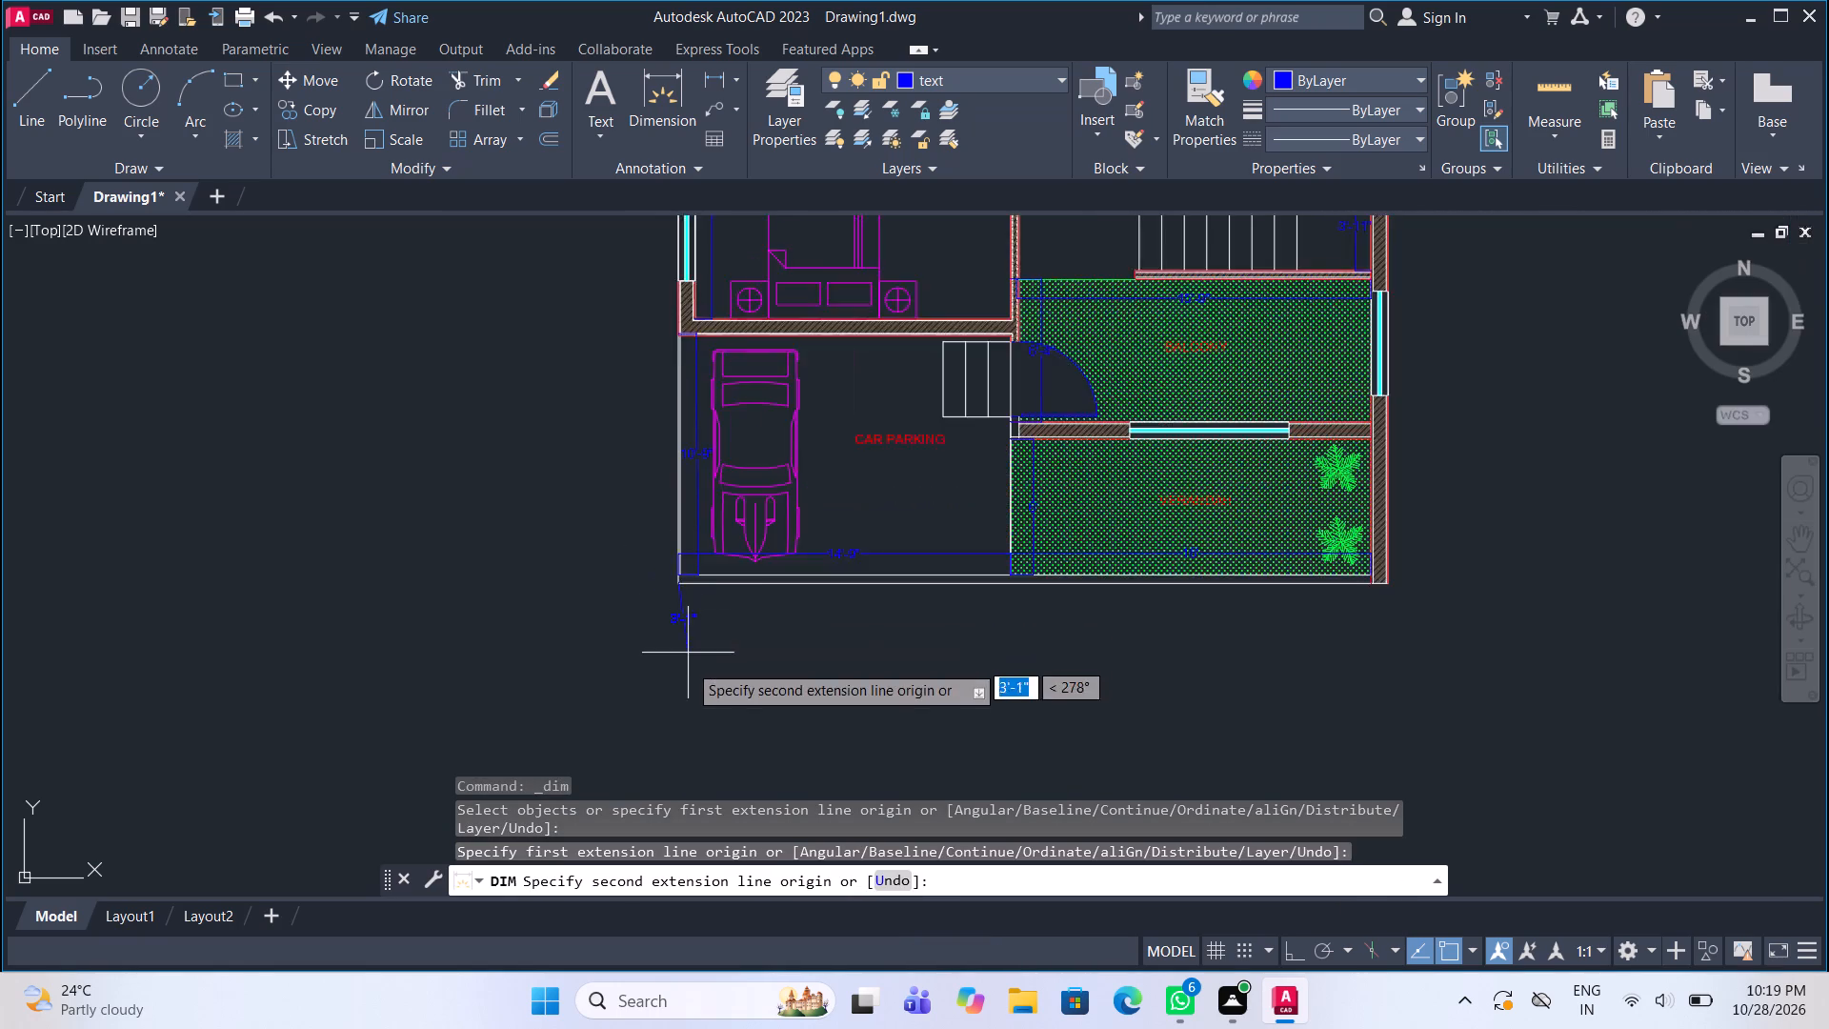
{"action": "scroll", "coordinate": [670, 308], "scroll_direction": "up", "scroll_amount": 3}
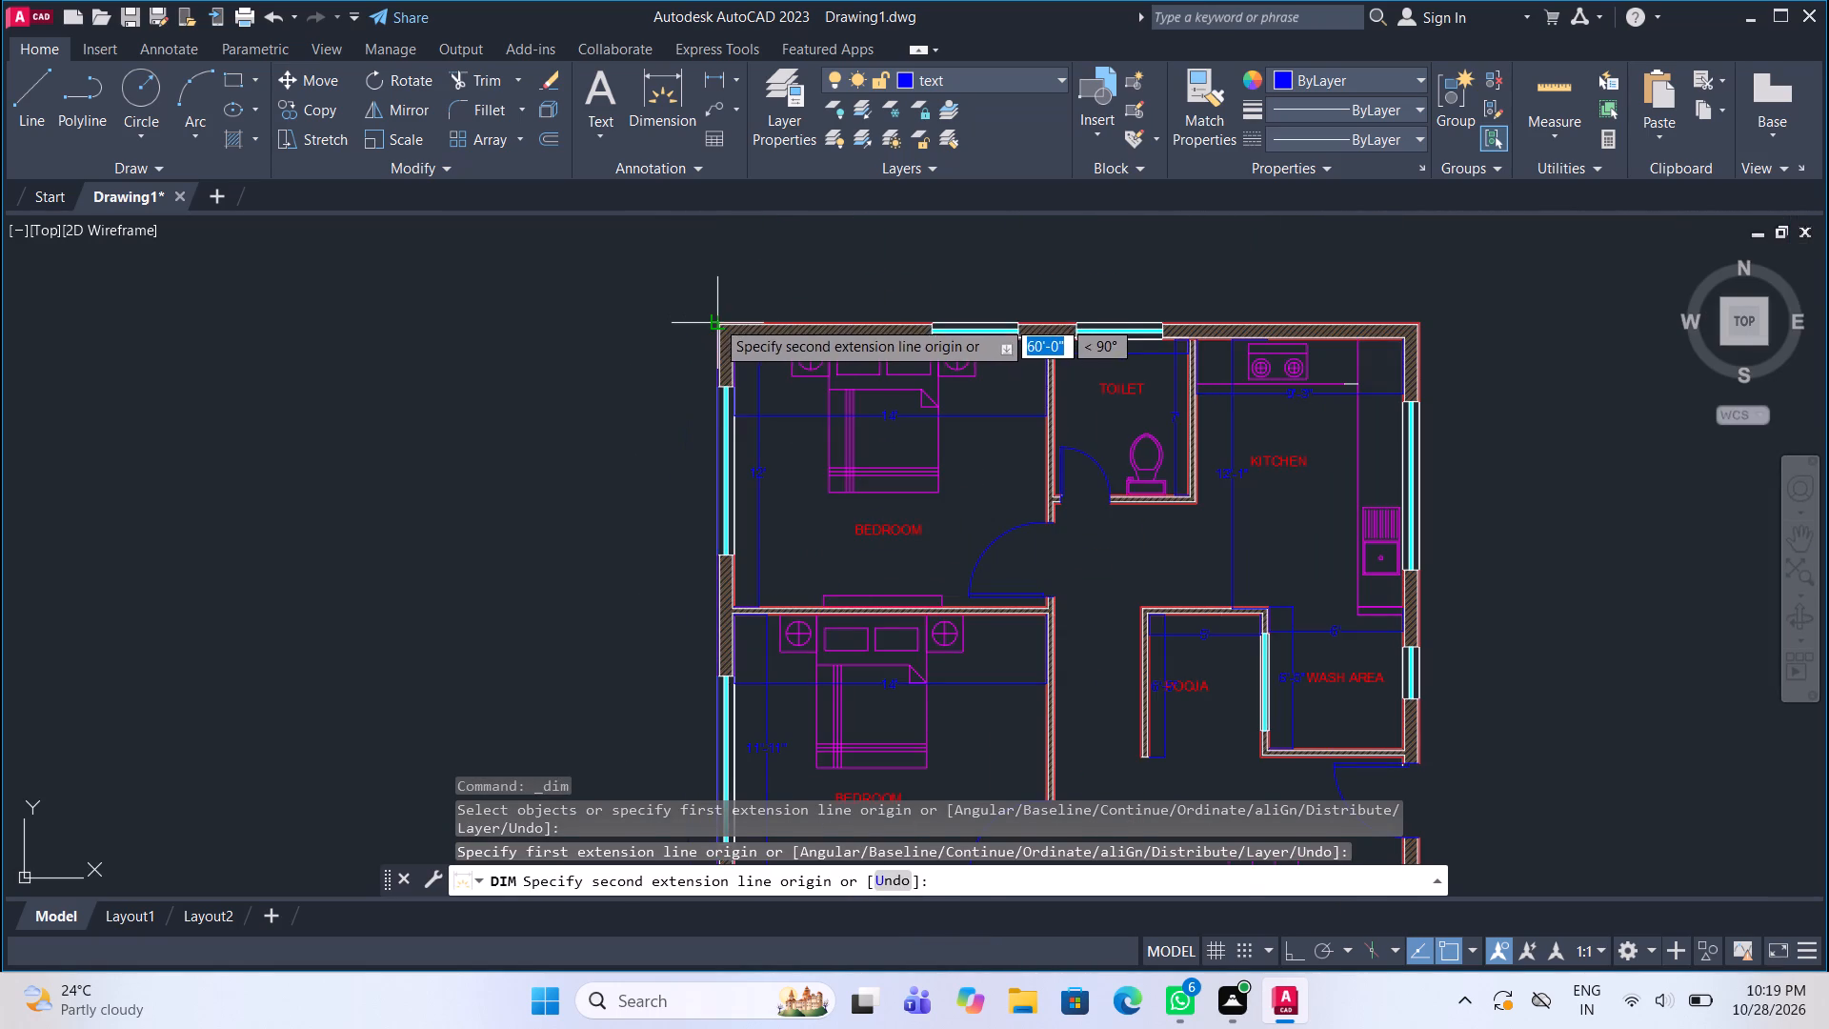
{"action": "left_click", "coordinate": [715, 319]}
{"action": "left_click", "coordinate": [642, 317]}
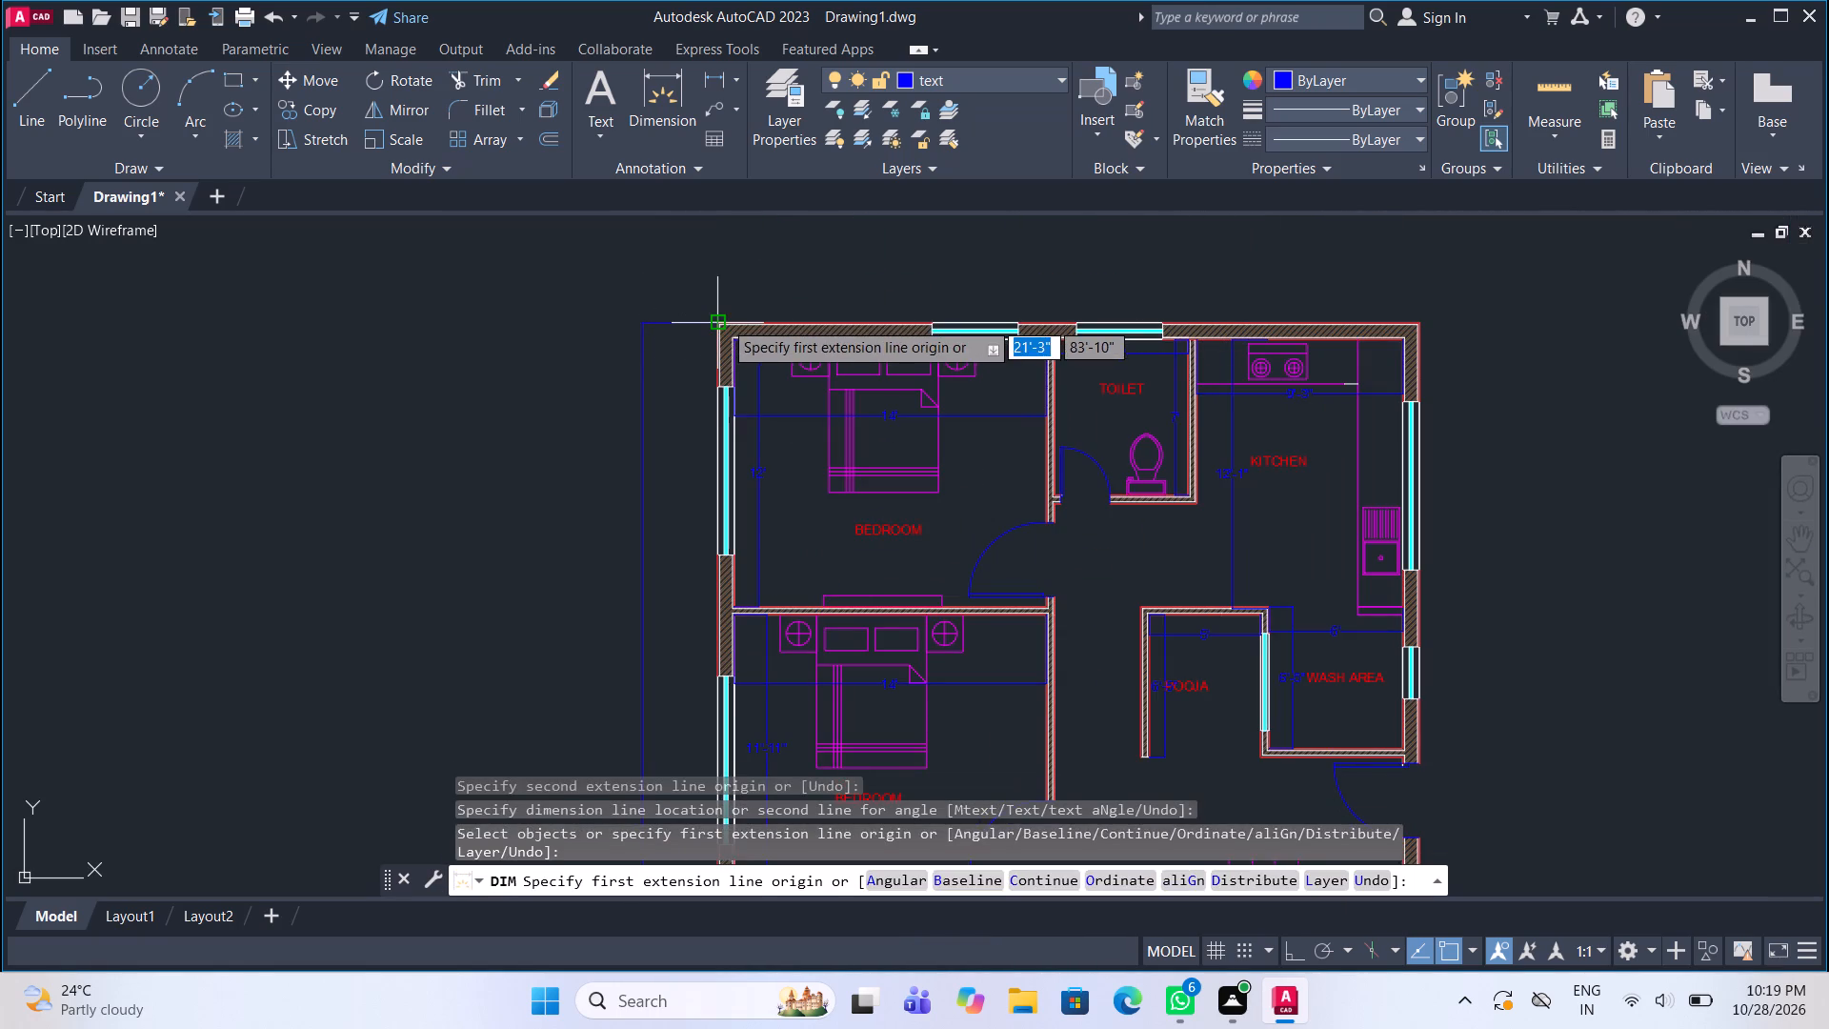
{"action": "left_click", "coordinate": [723, 320]}
{"action": "left_click", "coordinate": [1417, 320]}
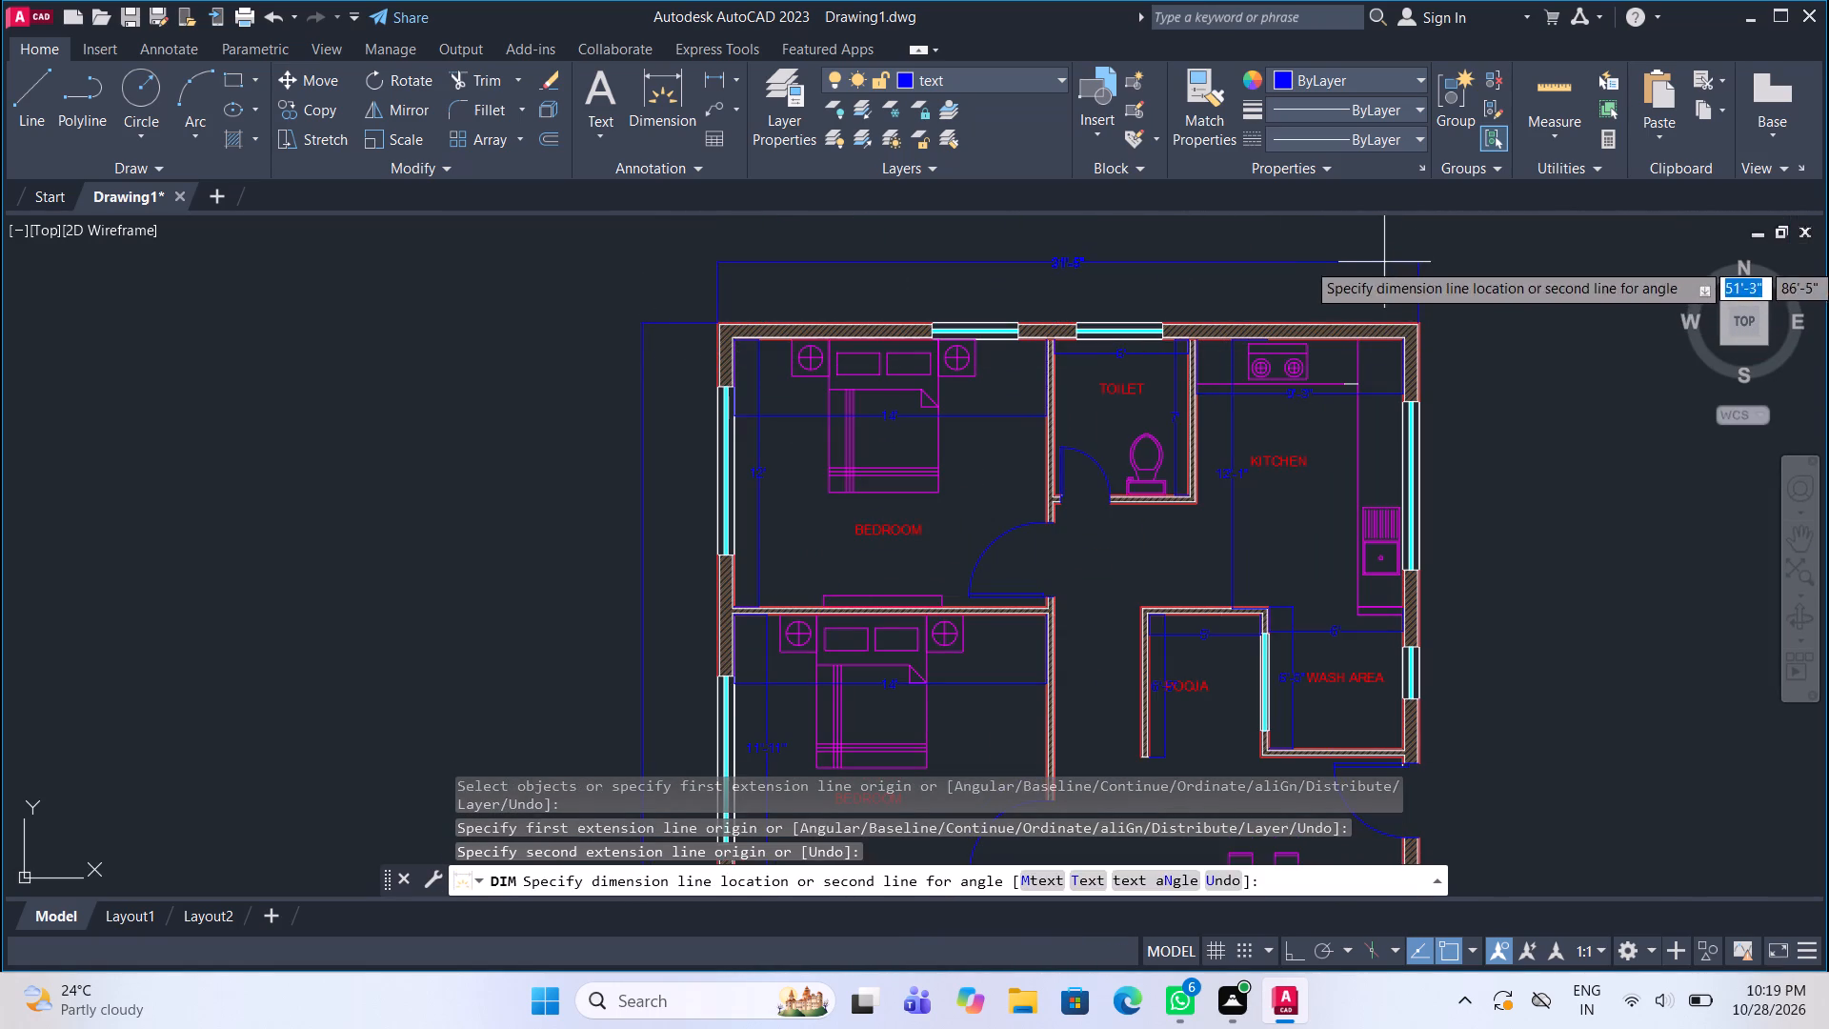
{"action": "left_click", "coordinate": [1384, 260]}
{"action": "scroll", "coordinate": [806, 430], "scroll_direction": "down", "scroll_amount": 1}
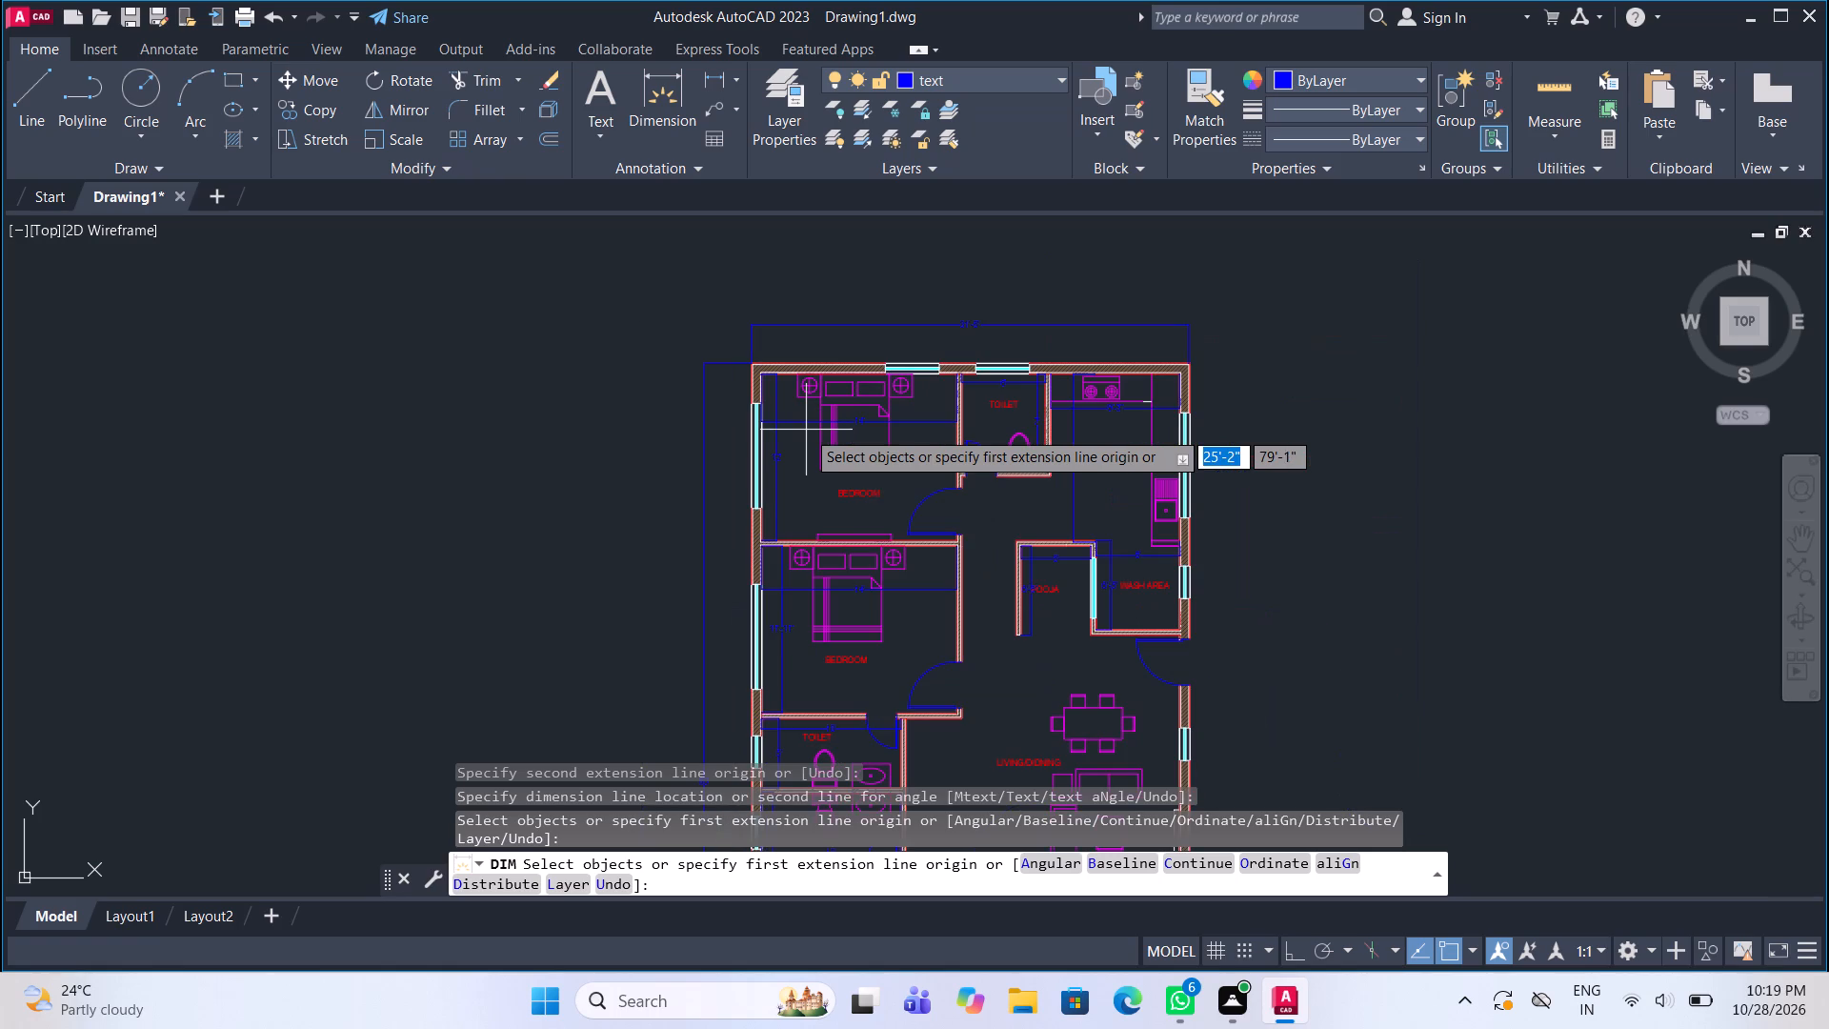
{"action": "scroll", "coordinate": [805, 434], "scroll_direction": "down", "scroll_amount": 1}
{"action": "key", "text": "Escape"}
Move the narrow rectangular unit against the living/dining room's east wall to the fur layer.
{"action": "scroll", "coordinate": [1035, 385], "scroll_direction": "up", "scroll_amount": 1}
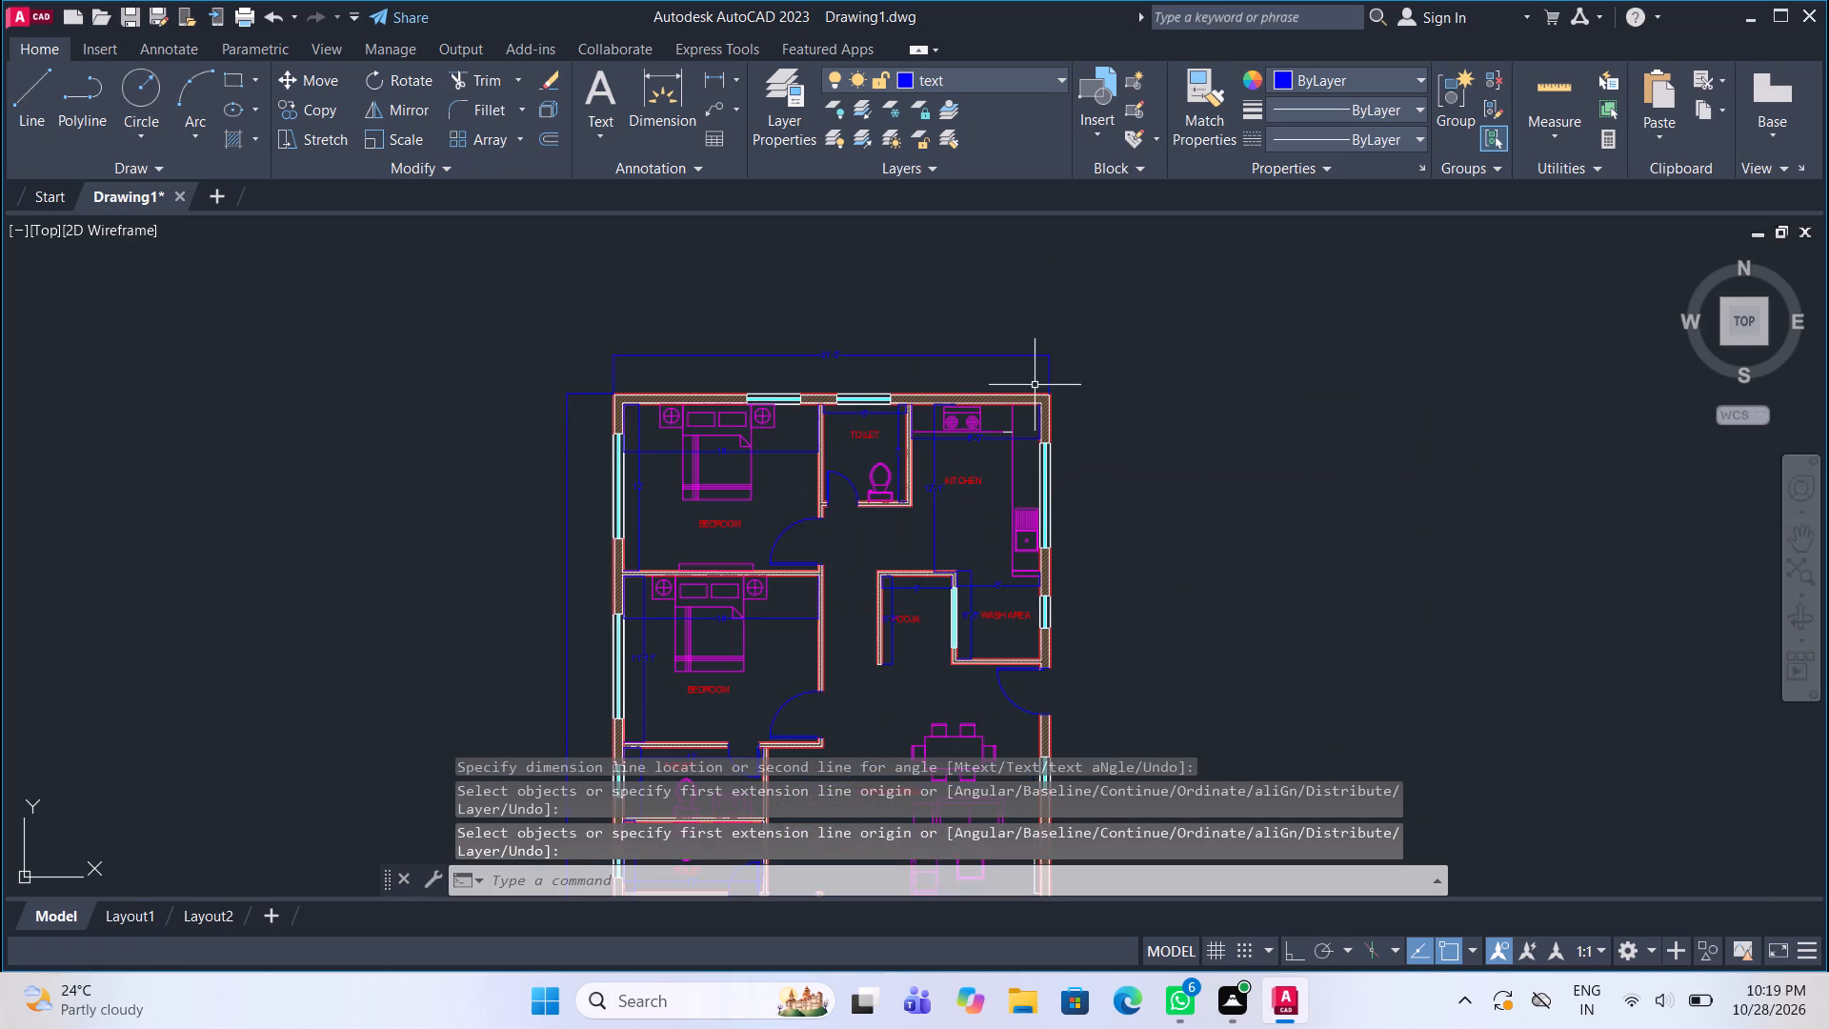
{"action": "middle_click_drag", "start_coordinate": [1027, 385], "coordinate": [978, 385]}
{"action": "scroll", "coordinate": [978, 385], "scroll_direction": "up", "scroll_amount": 1}
{"action": "scroll", "coordinate": [920, 417], "scroll_direction": "down", "scroll_amount": 3}
{"action": "middle_click_drag", "start_coordinate": [921, 510], "coordinate": [853, 400]}
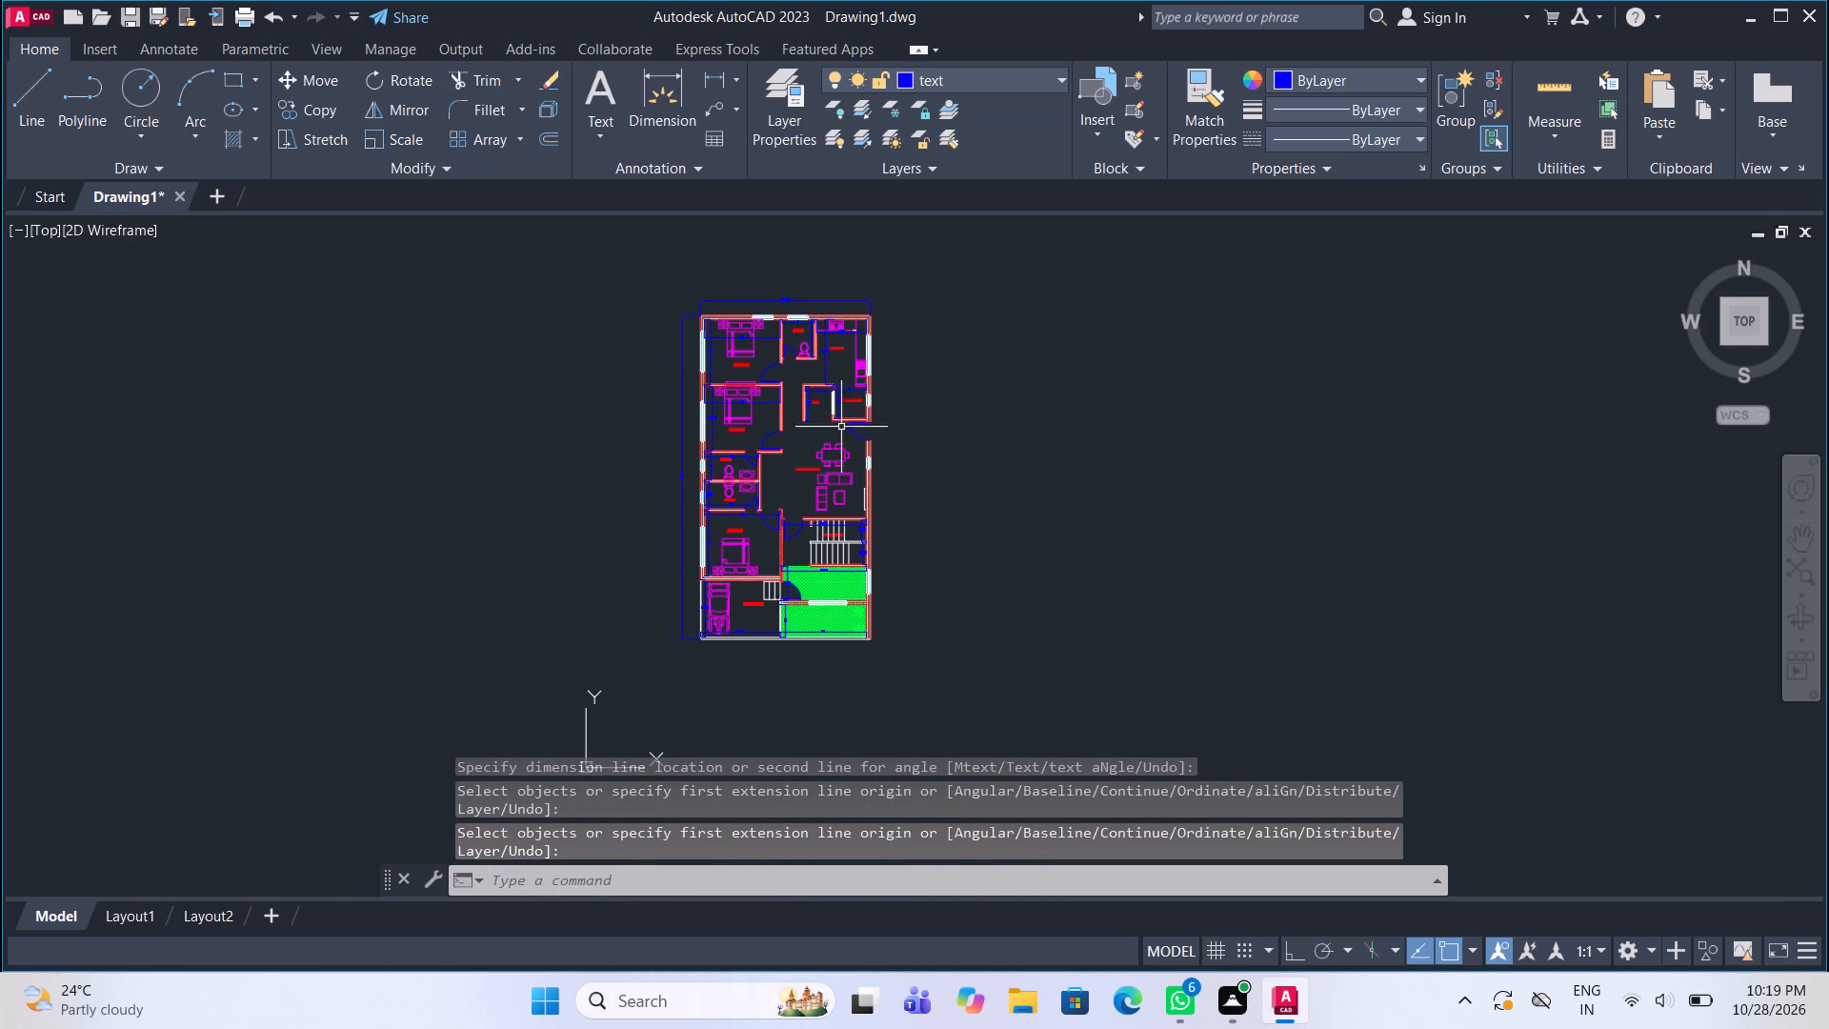
{"action": "middle_click_drag", "start_coordinate": [832, 484], "coordinate": [803, 456]}
{"action": "scroll", "coordinate": [776, 445], "scroll_direction": "up", "scroll_amount": 1}
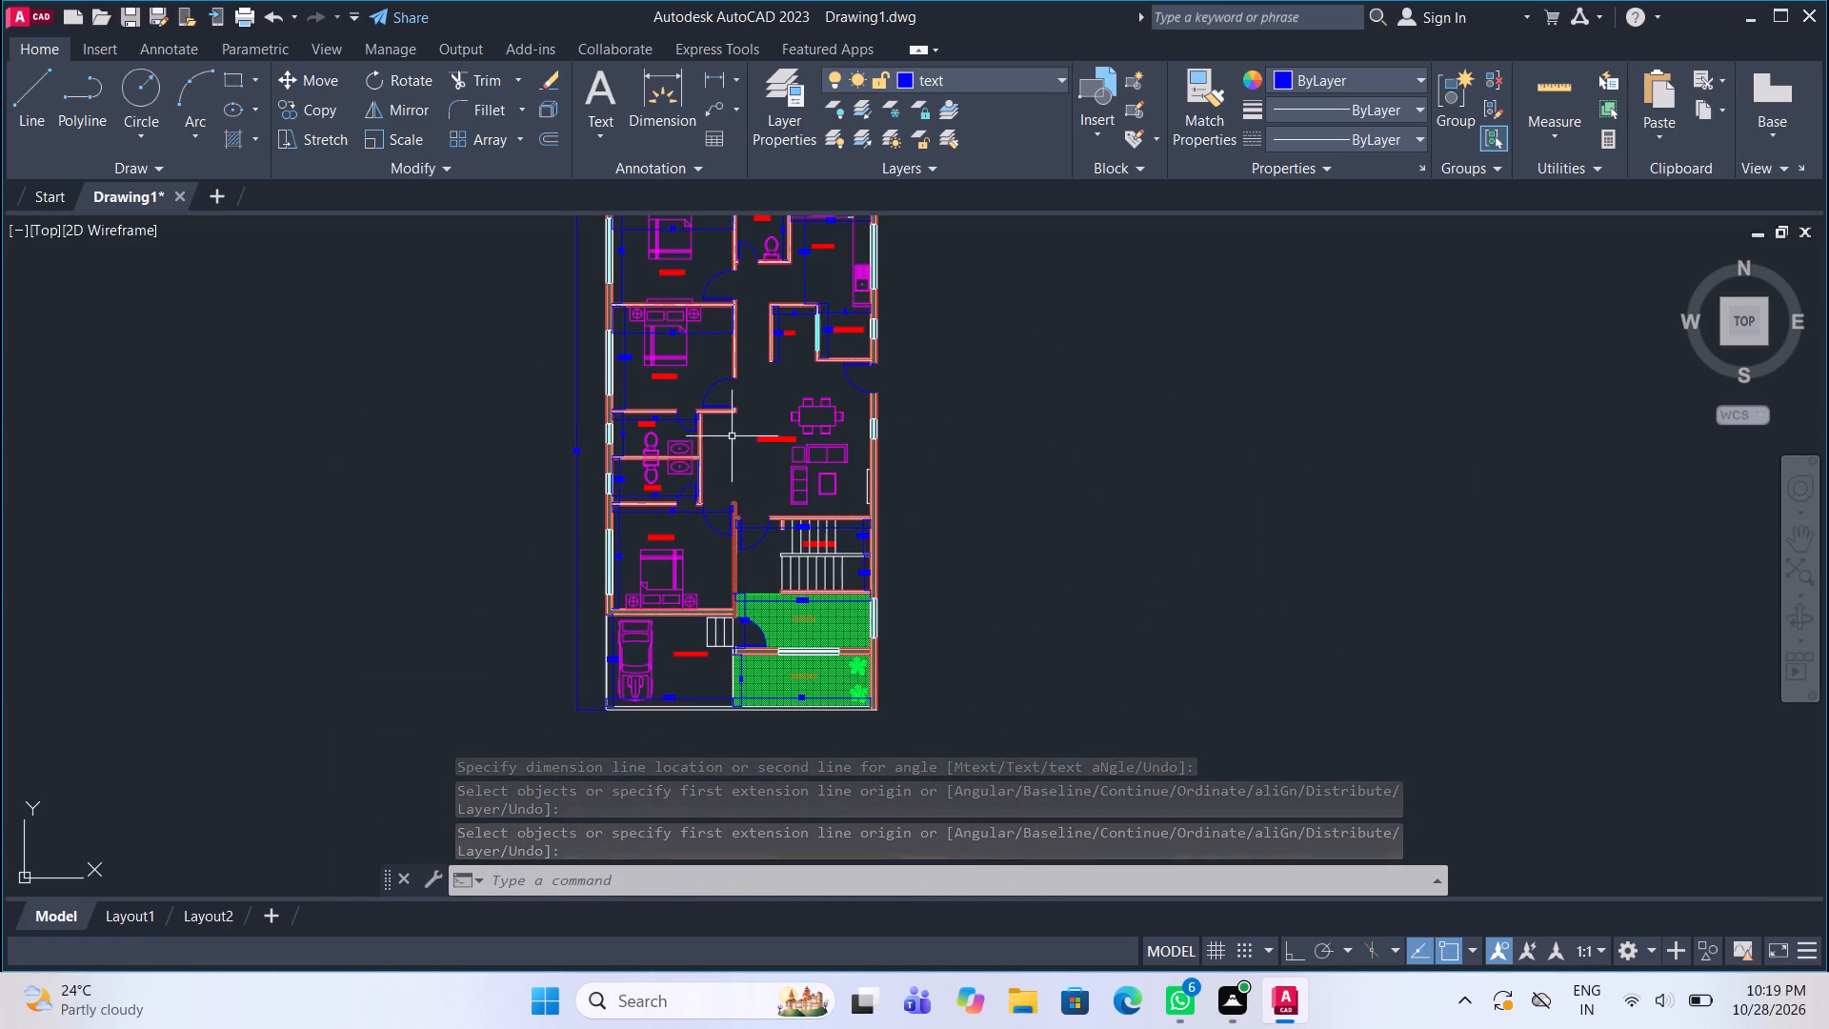
{"action": "scroll", "coordinate": [865, 475], "scroll_direction": "up", "scroll_amount": 3}
{"action": "left_click", "coordinate": [856, 484]}
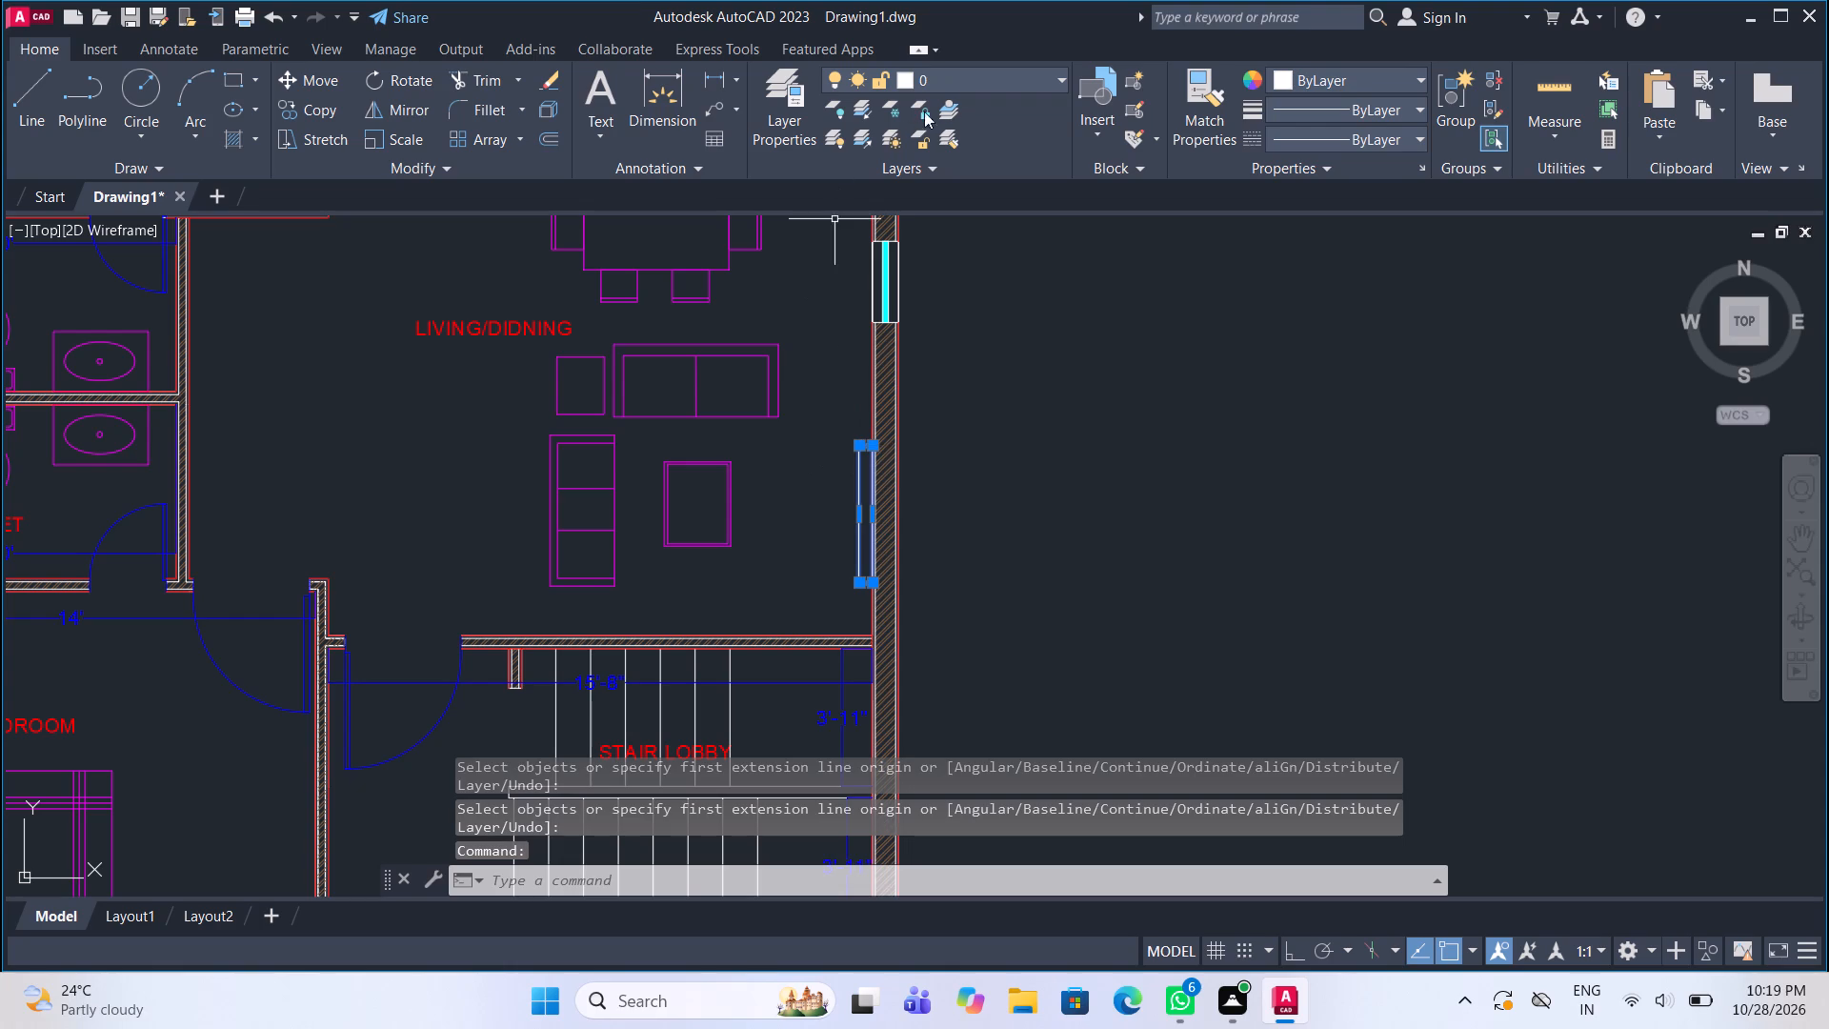
{"action": "left_click", "coordinate": [975, 86]}
{"action": "left_click", "coordinate": [969, 166]}
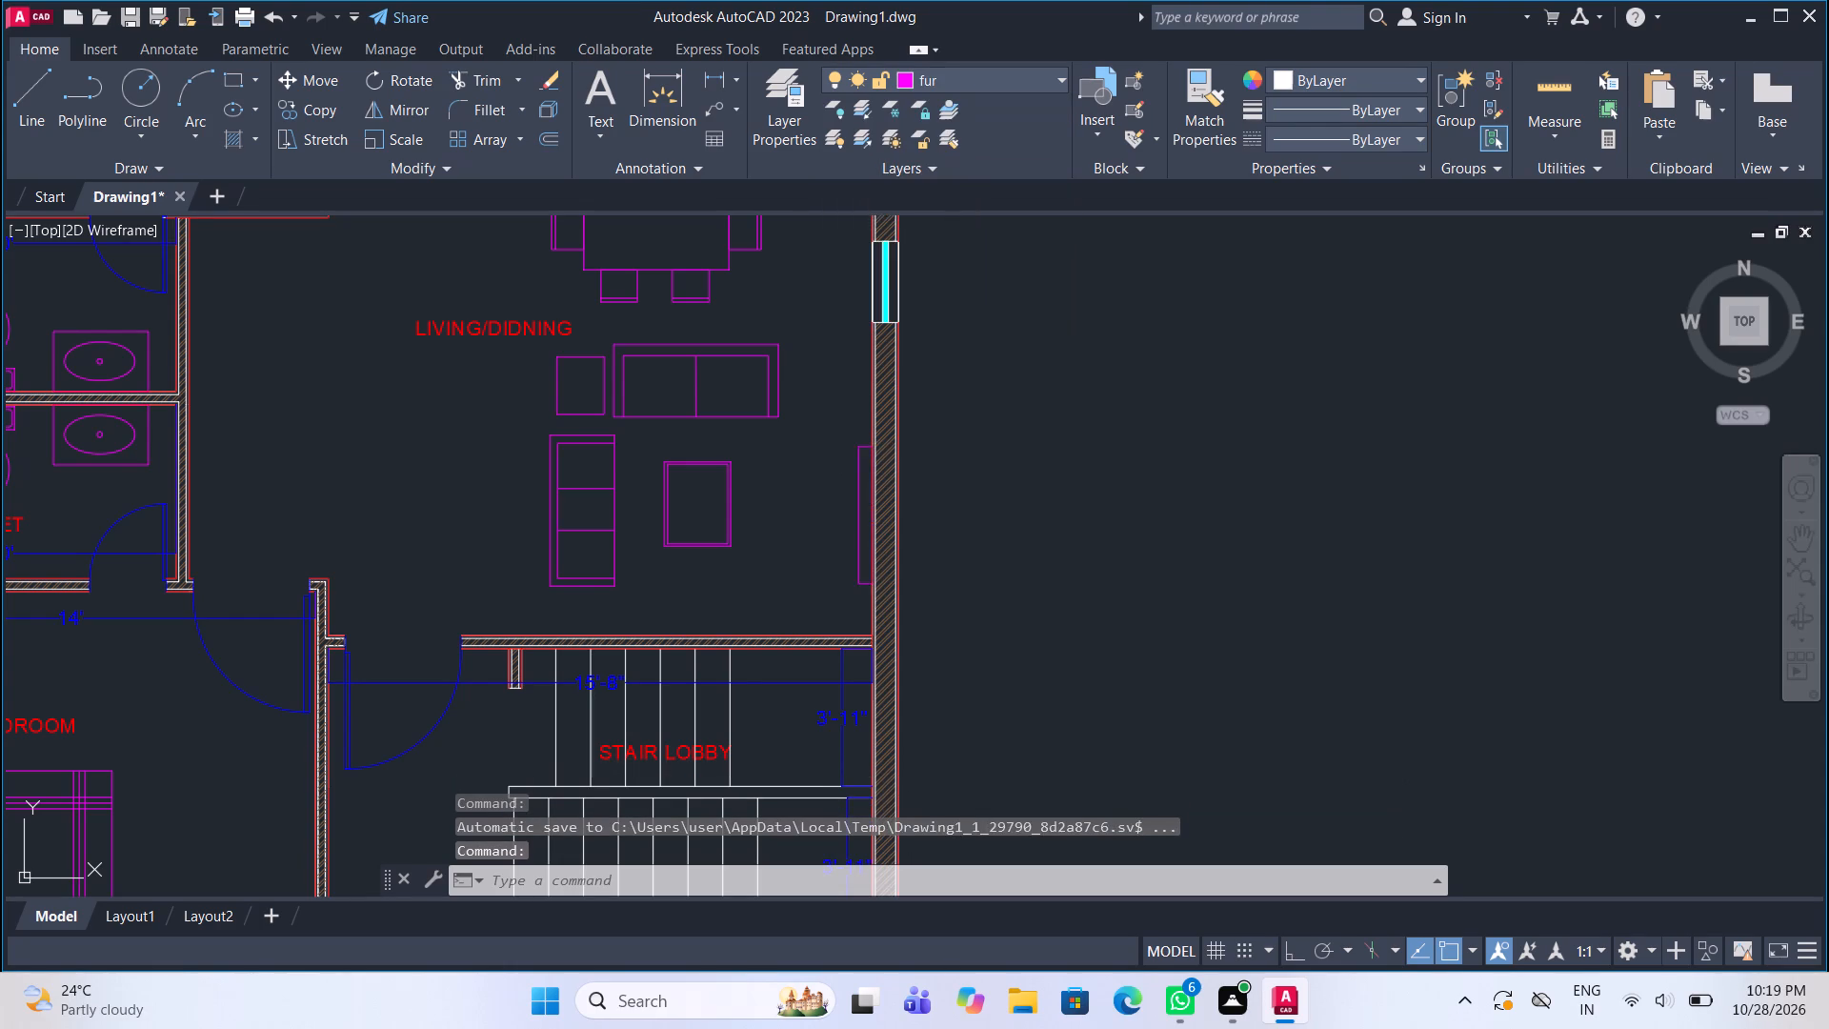
{"action": "scroll", "coordinate": [740, 413], "scroll_direction": "down", "scroll_amount": 2}
{"action": "key", "text": "Escape"}
On Layout1, zoom the viewport to a window around the whole floor plan and return to paper space.
{"action": "scroll", "coordinate": [712, 497], "scroll_direction": "down", "scroll_amount": 1}
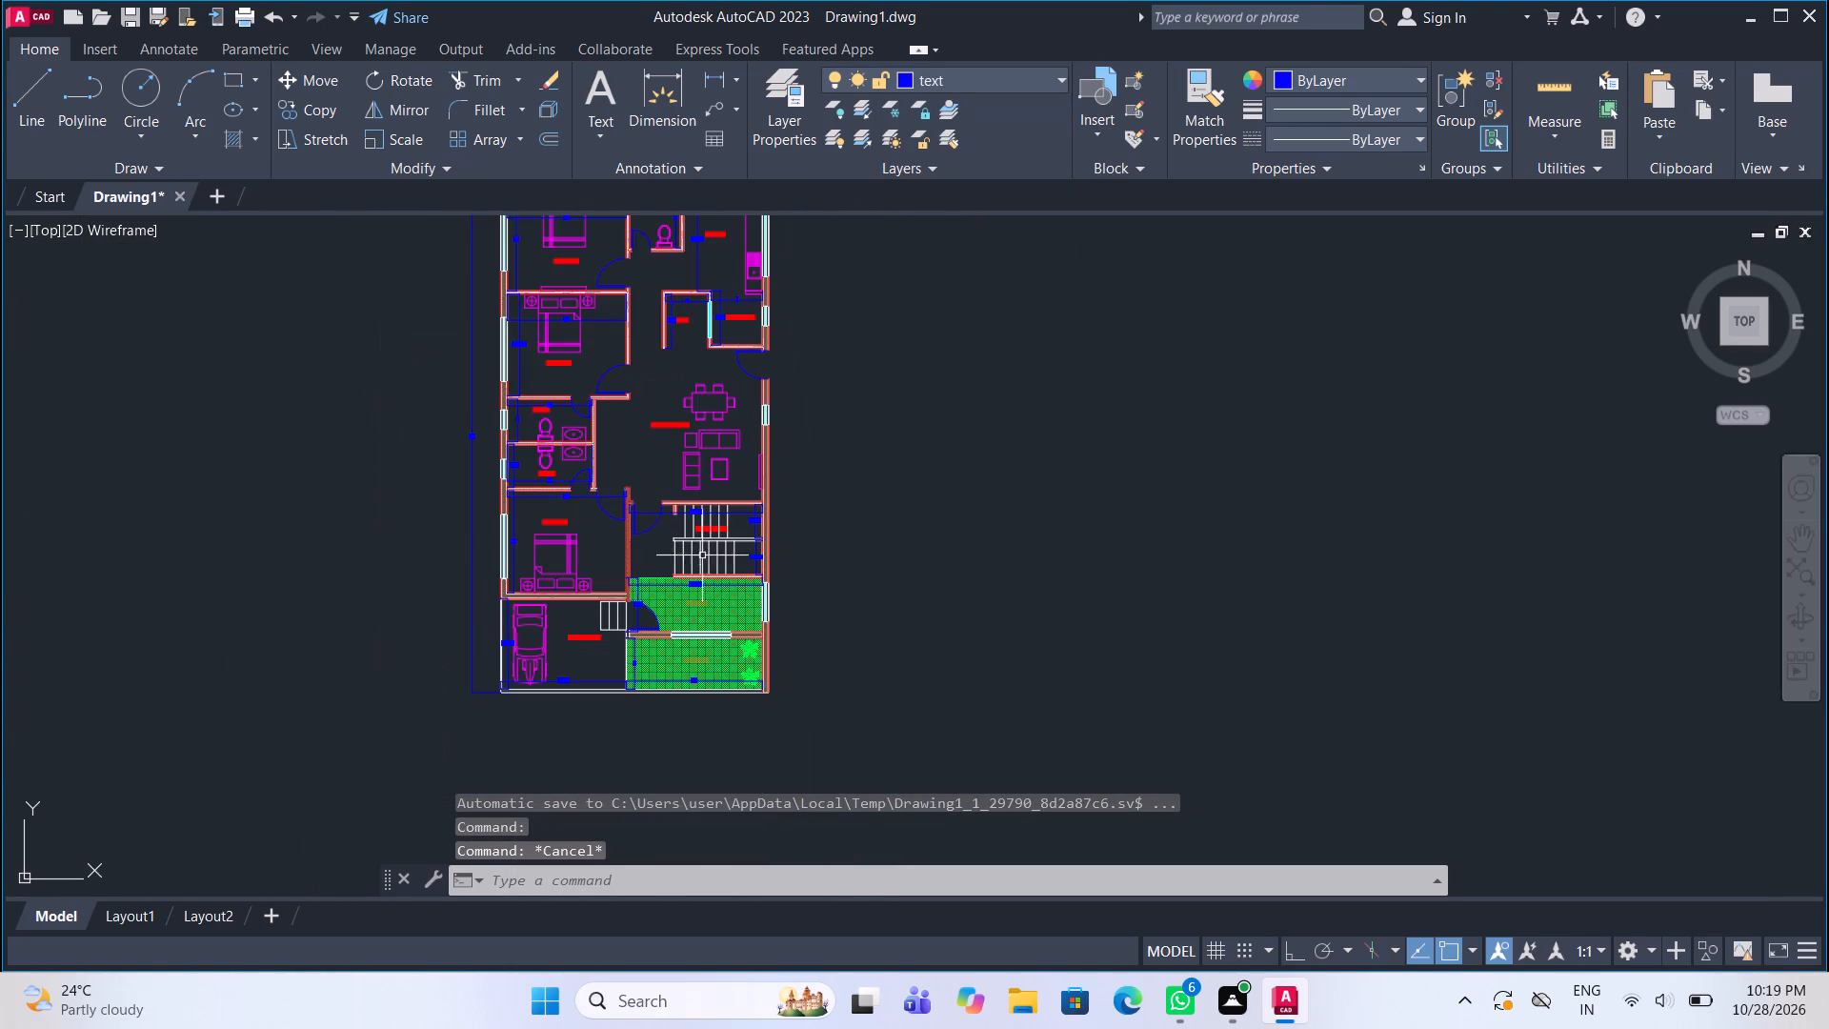
{"action": "middle_click", "coordinate": [702, 580]}
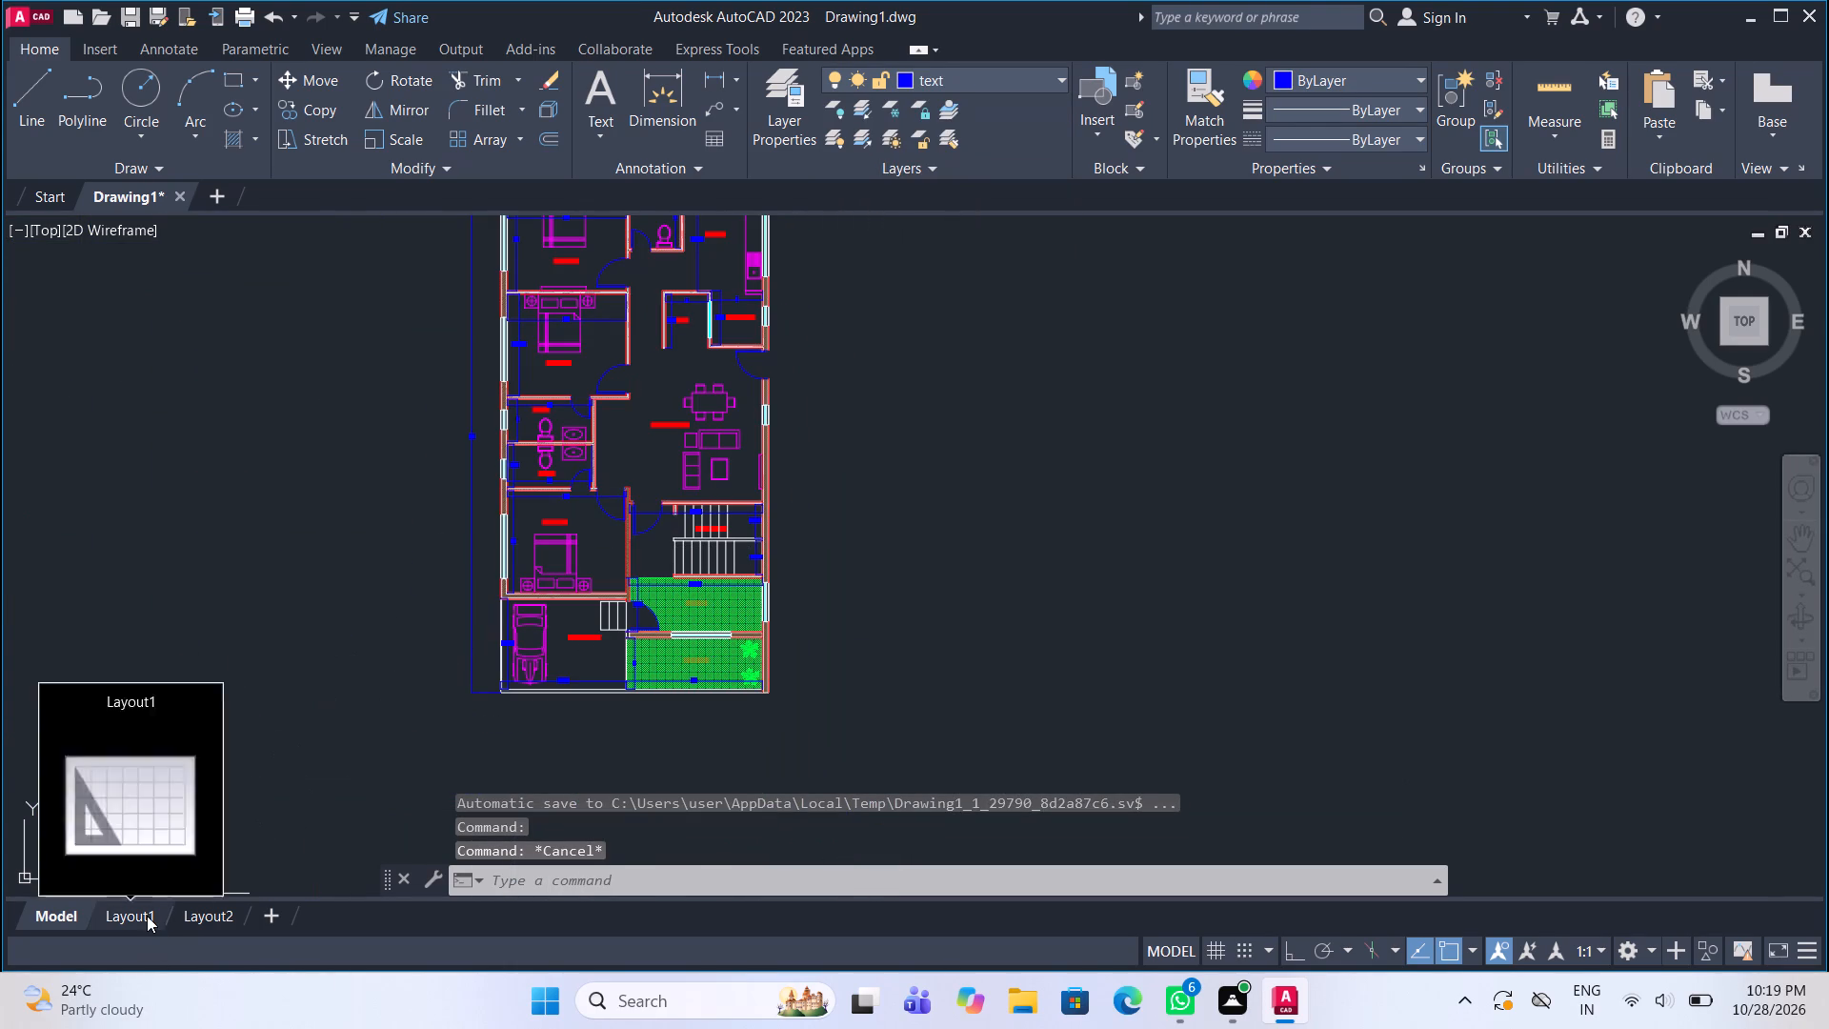
{"action": "left_click", "coordinate": [147, 916]}
{"action": "triple_click", "coordinate": [899, 474]}
{"action": "left_click", "coordinate": [899, 474]}
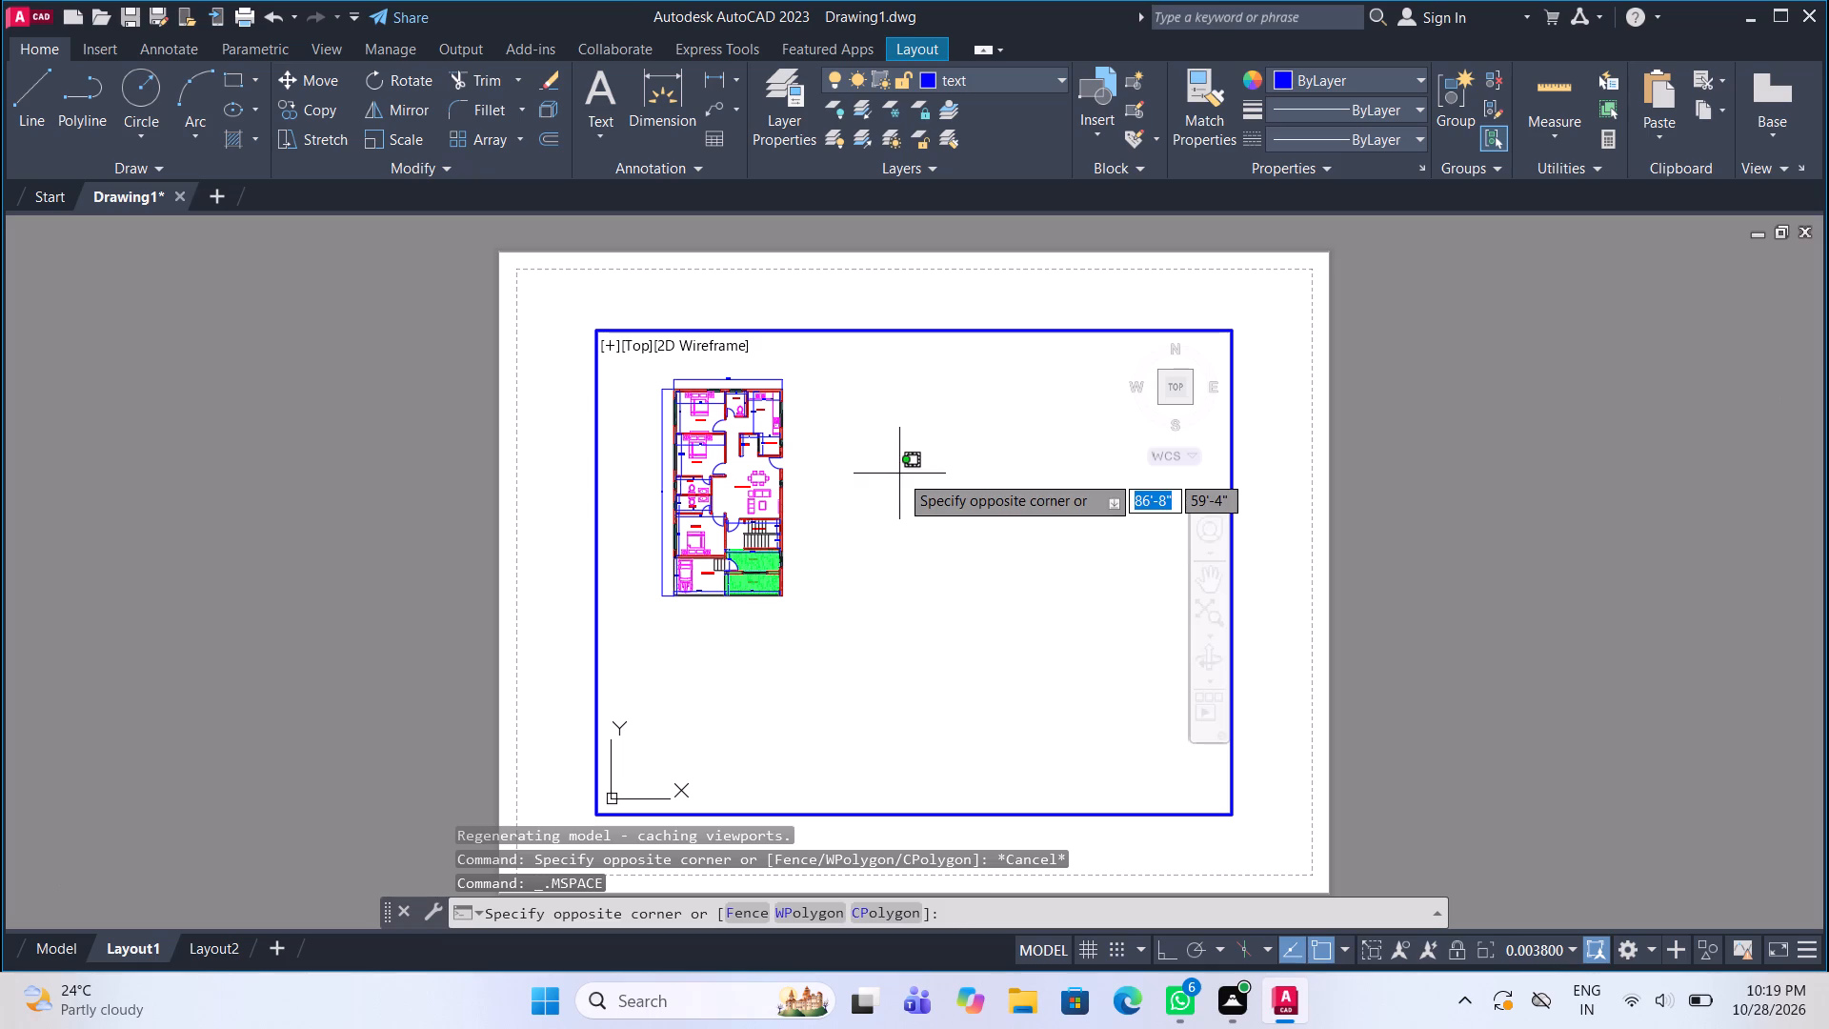
{"action": "left_click", "coordinate": [899, 474]}
{"action": "key", "text": "z"}
{"action": "key", "text": "Return"}
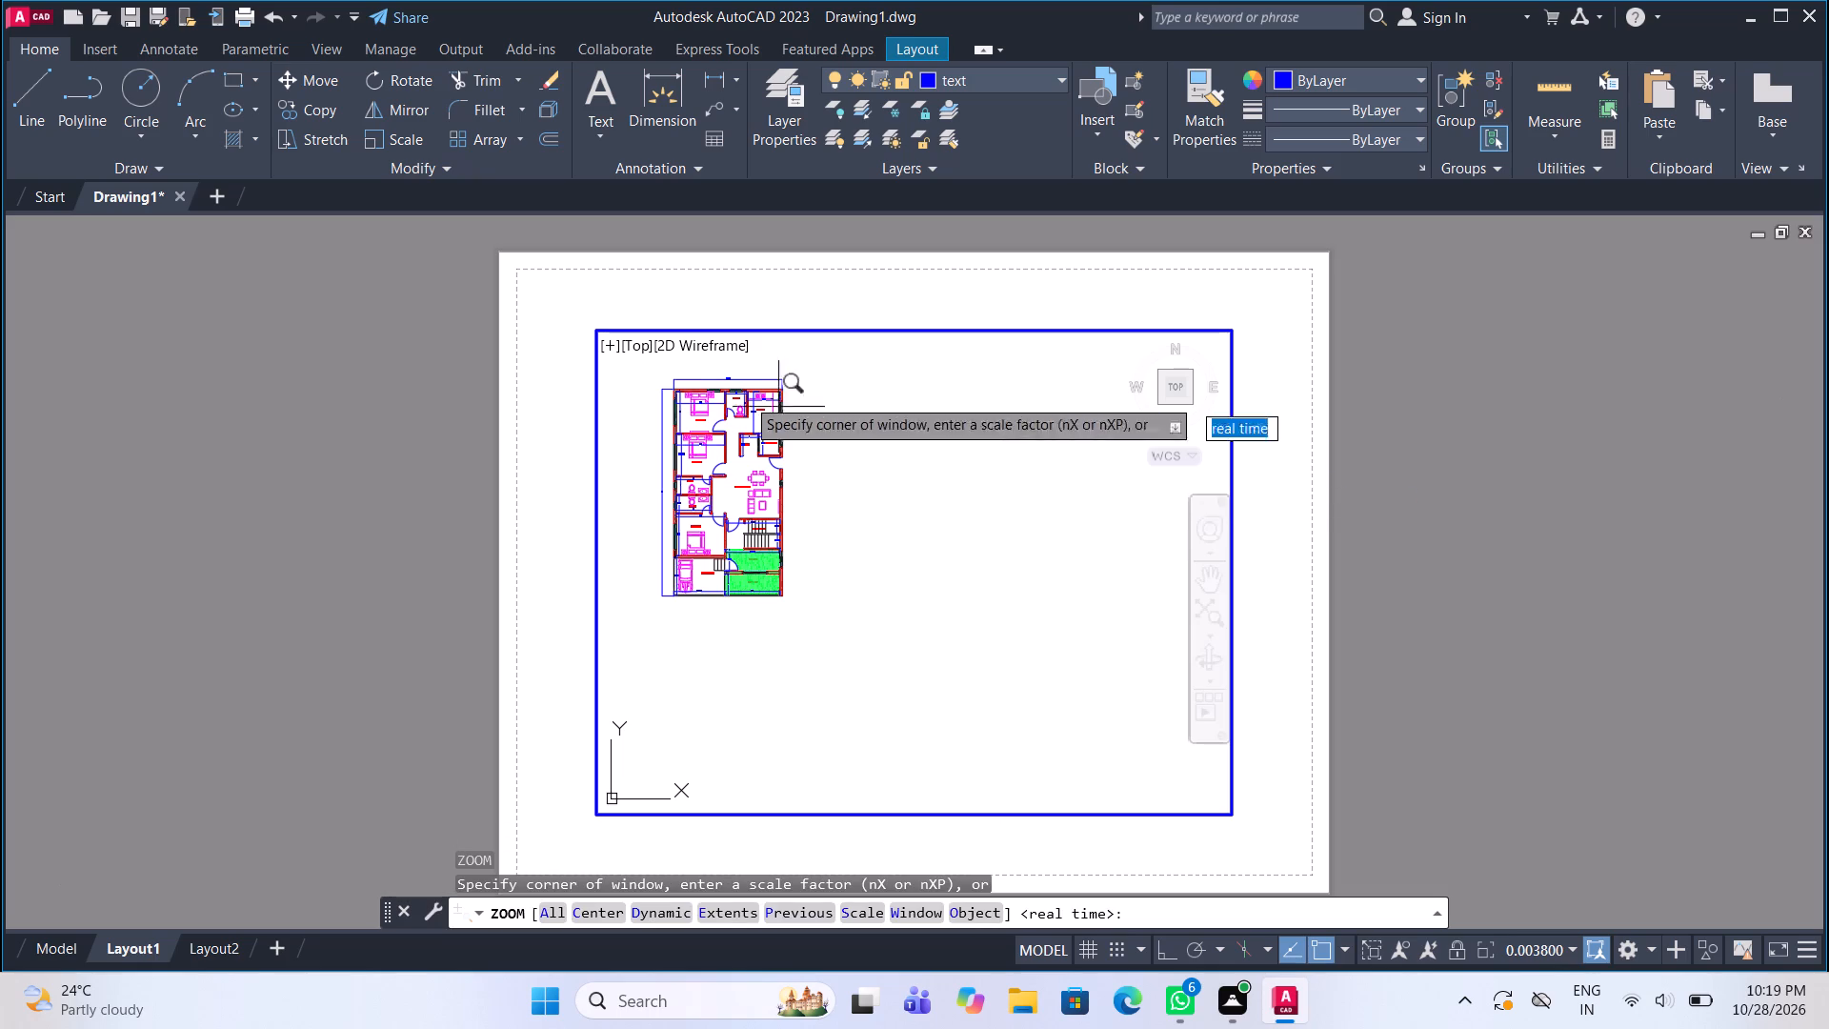
{"action": "left_click", "coordinate": [651, 364]}
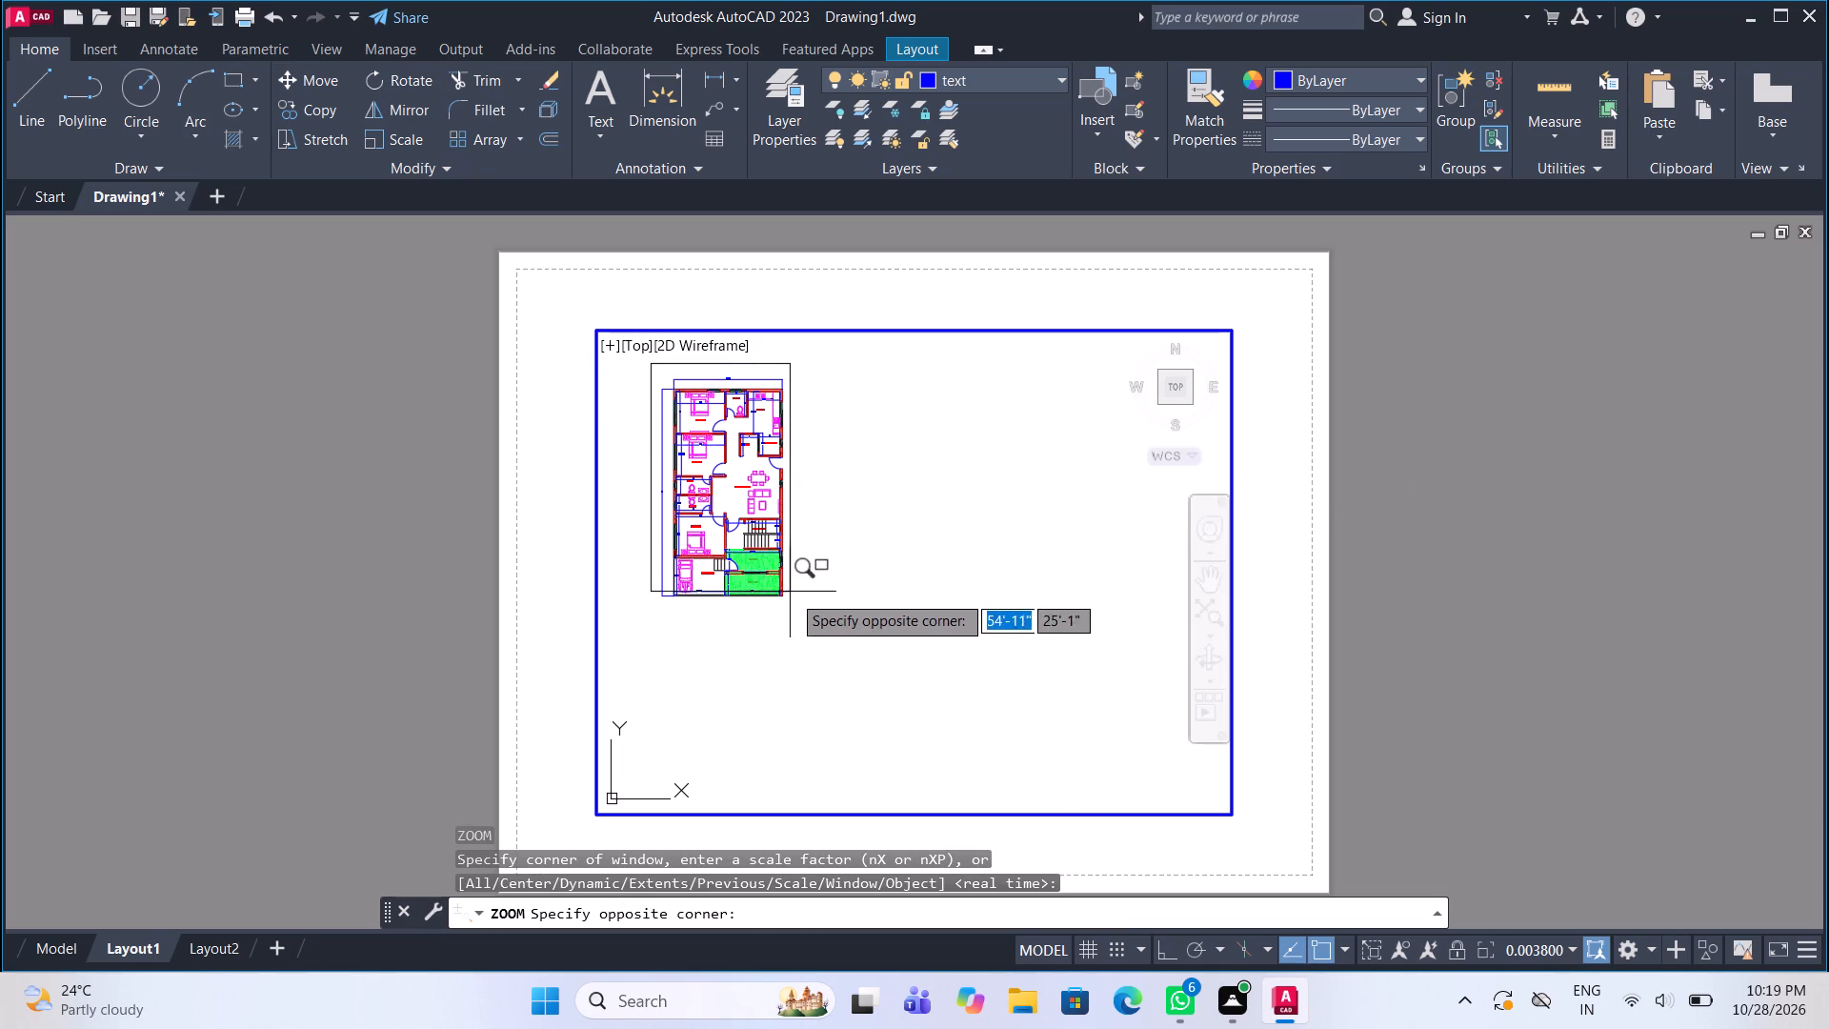
{"action": "left_click", "coordinate": [805, 608]}
{"action": "double_click", "coordinate": [543, 508]}
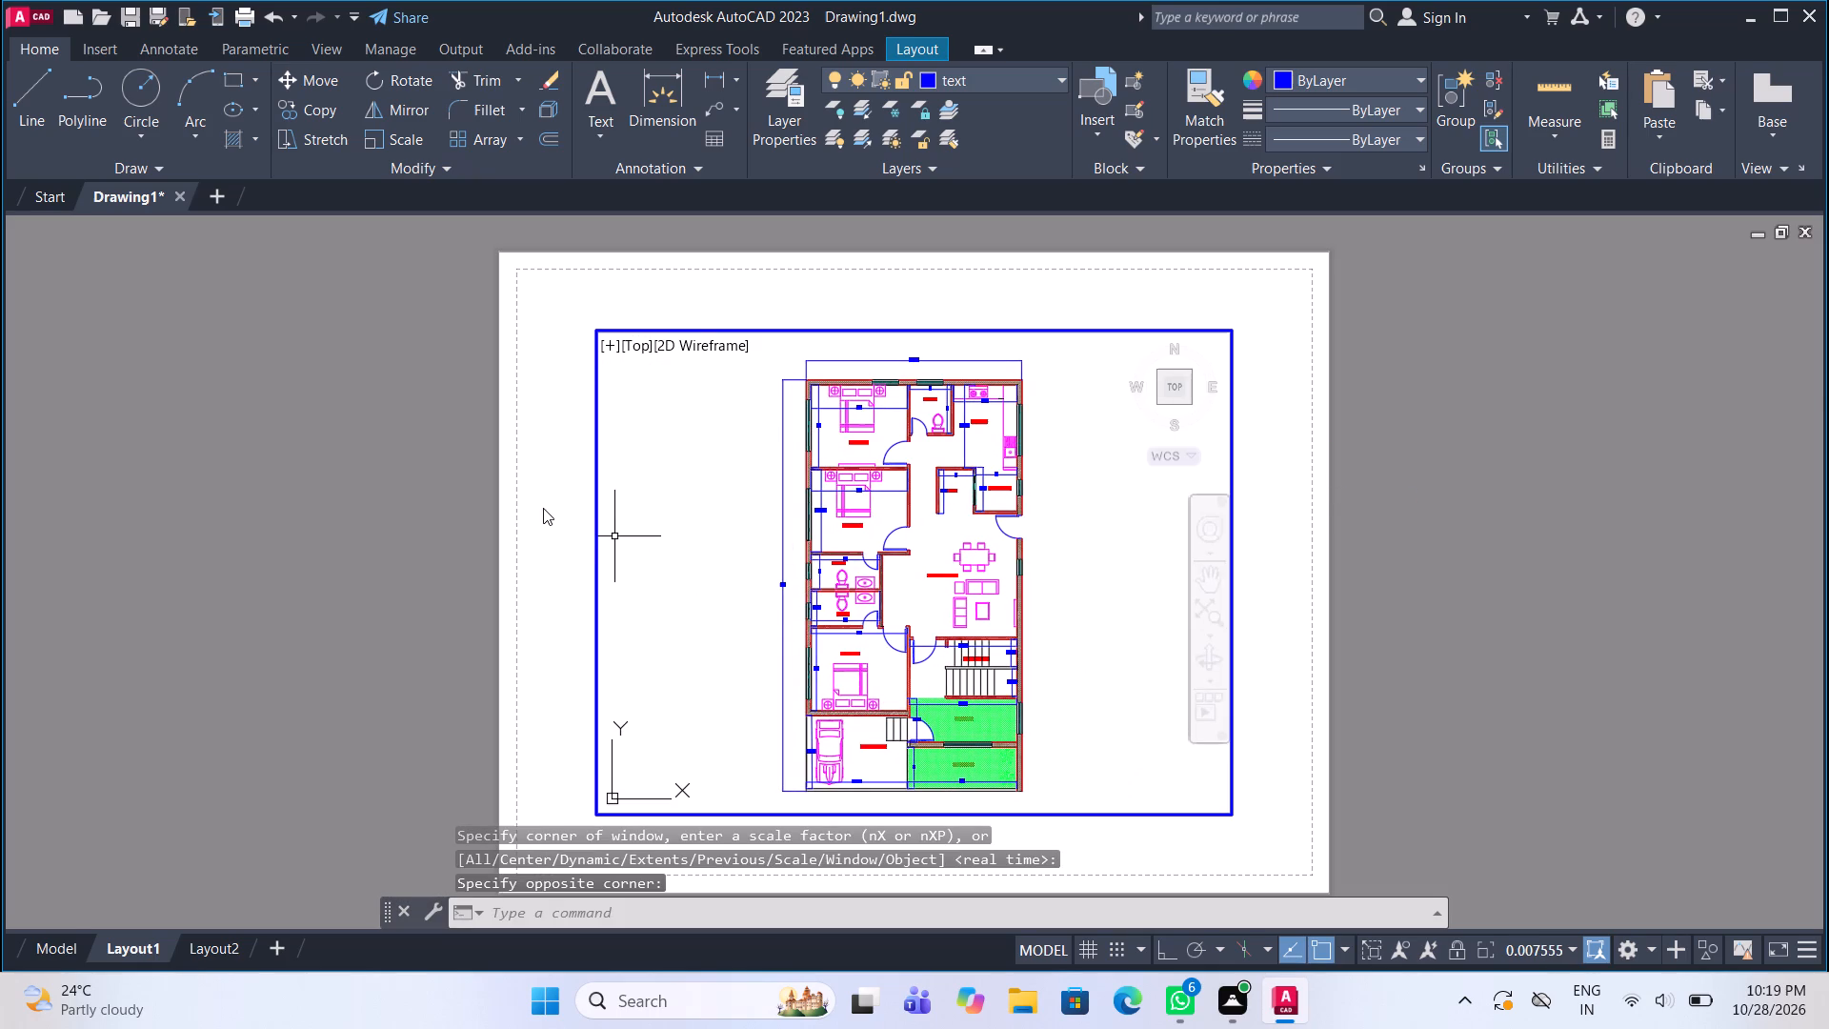
{"action": "scroll", "coordinate": [577, 468], "scroll_direction": "down", "scroll_amount": 3}
{"action": "scroll", "coordinate": [657, 525], "scroll_direction": "up", "scroll_amount": 3}
{"action": "middle_click_drag", "start_coordinate": [641, 459], "coordinate": [640, 464]}
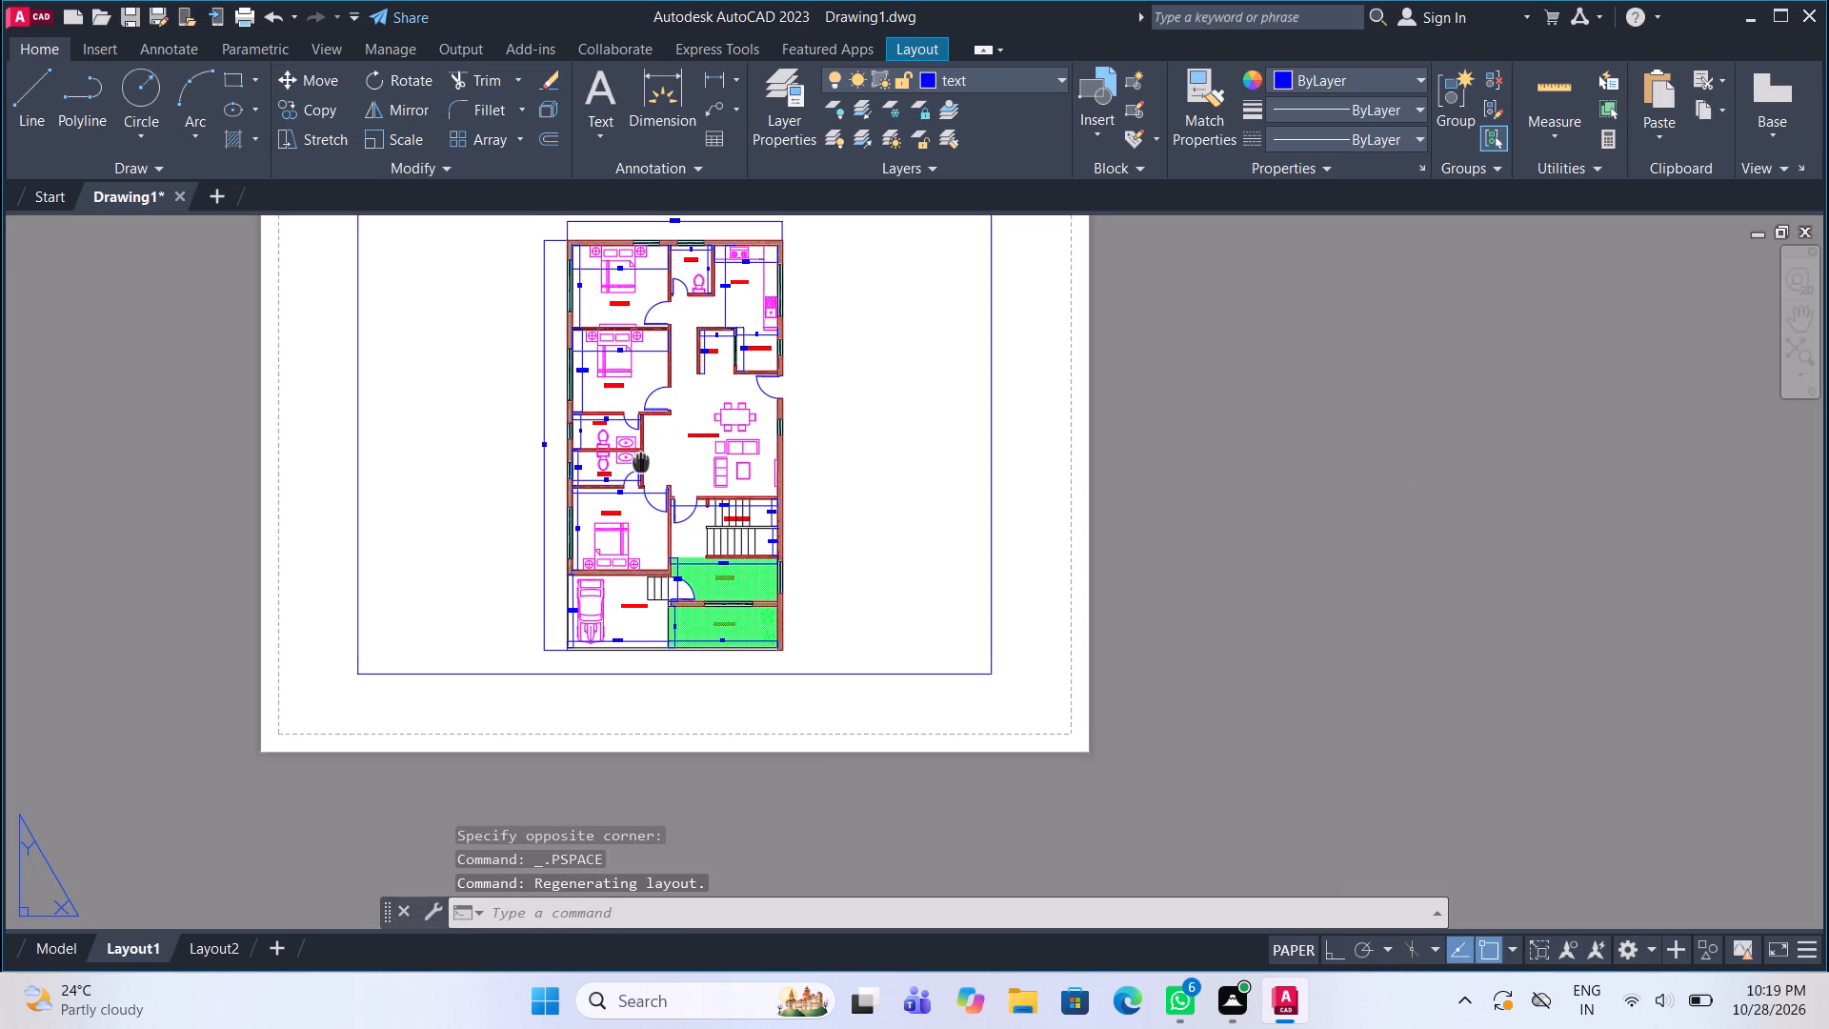
{"action": "middle_click_drag", "start_coordinate": [640, 464], "coordinate": [638, 498]}
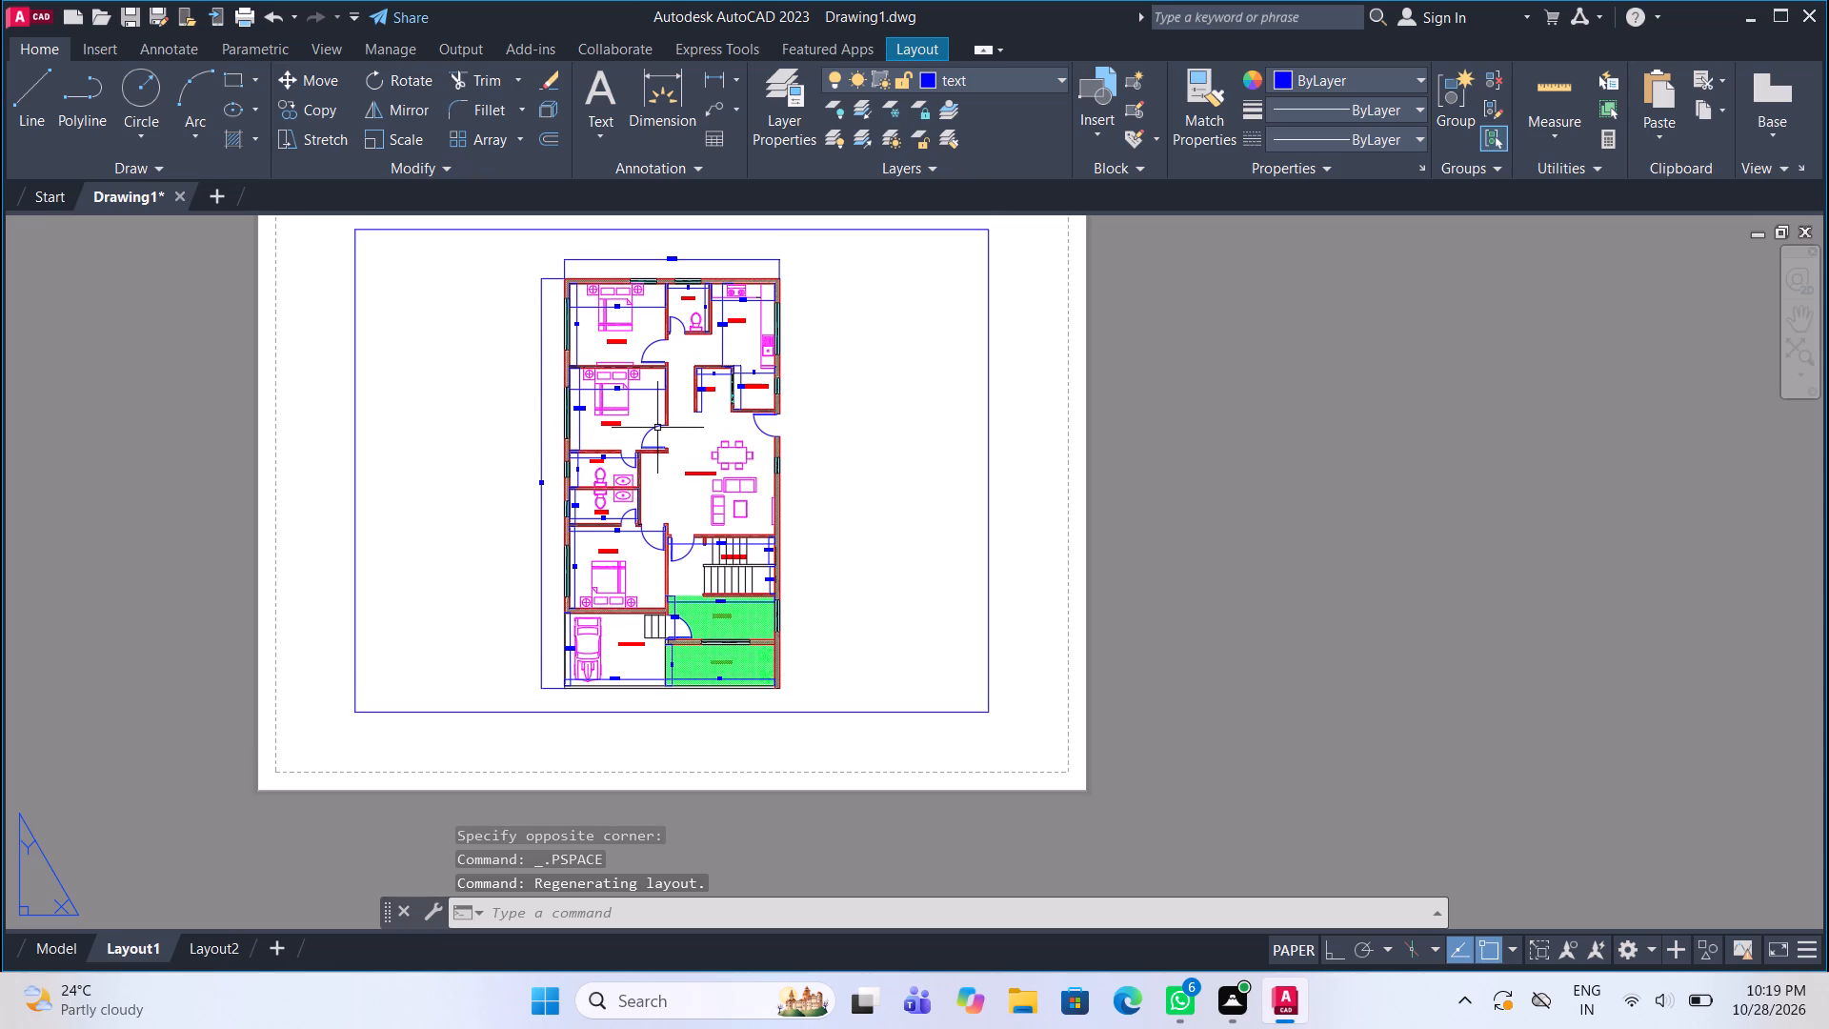
Save the drawing in the Downloads folder as 3BHK 28.
{"action": "double_click", "coordinate": [32, 49]}
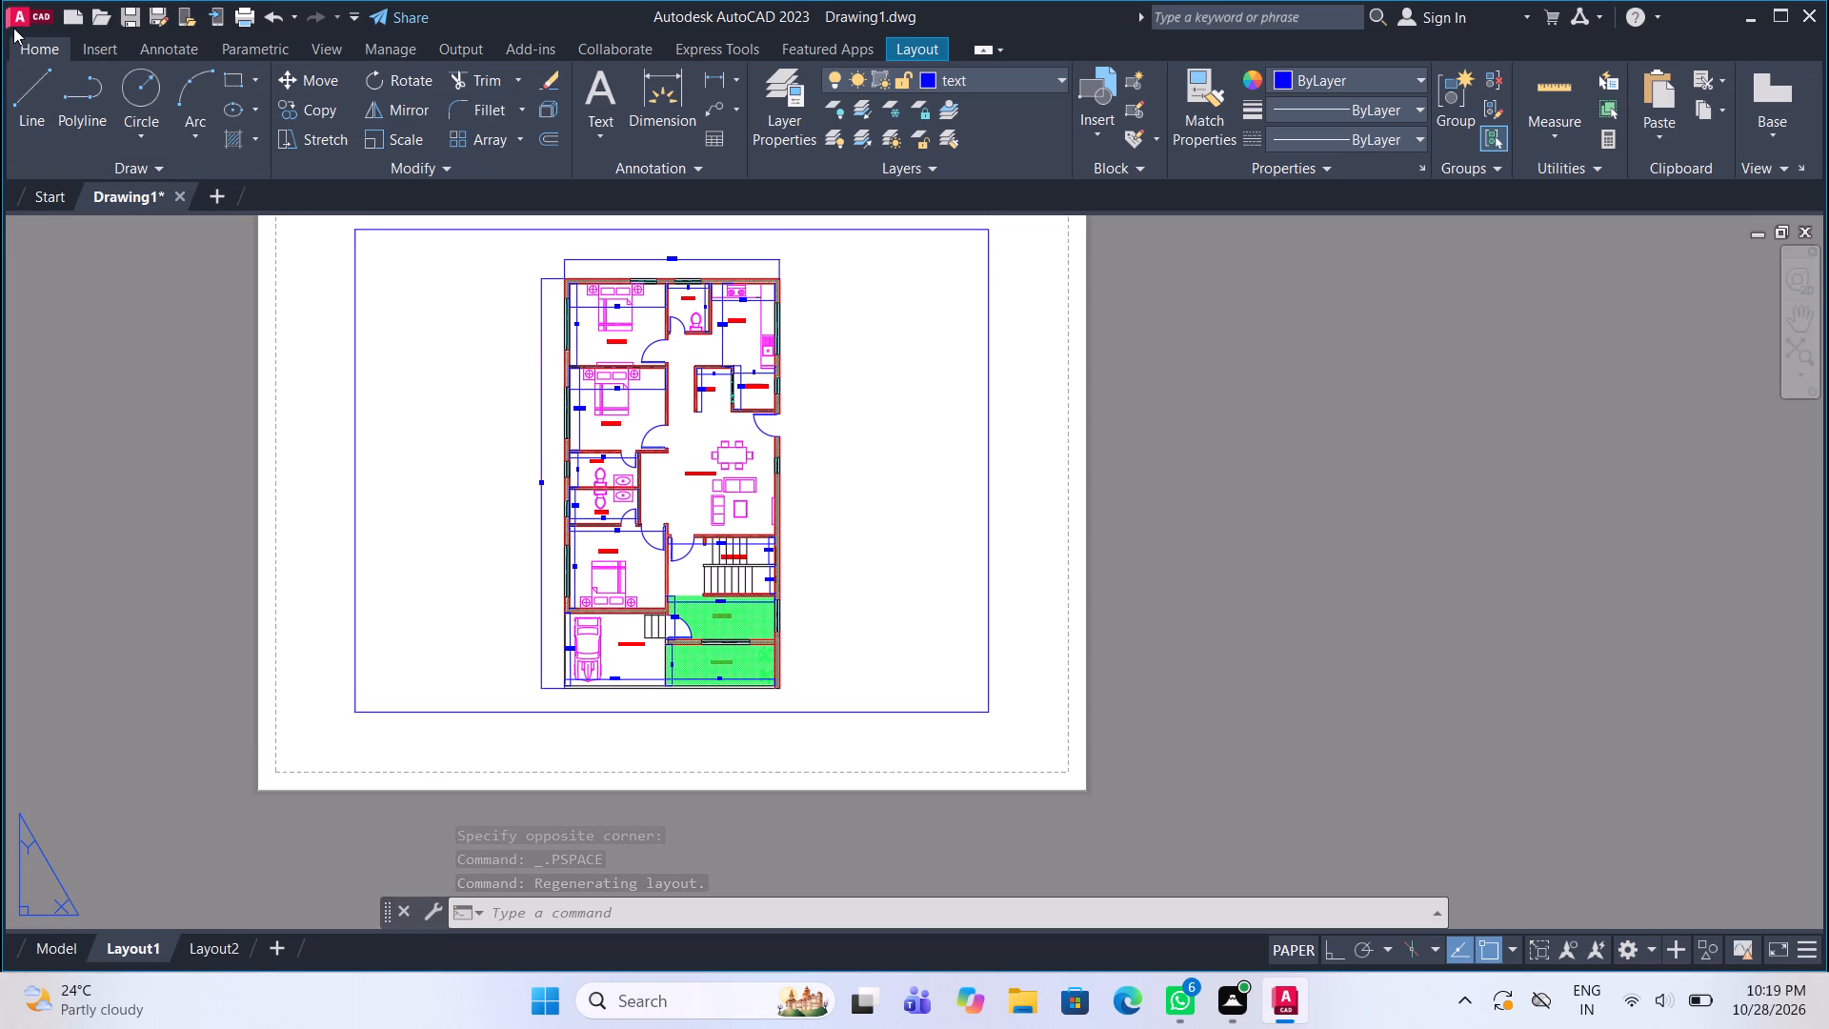
{"action": "left_click", "coordinate": [13, 28]}
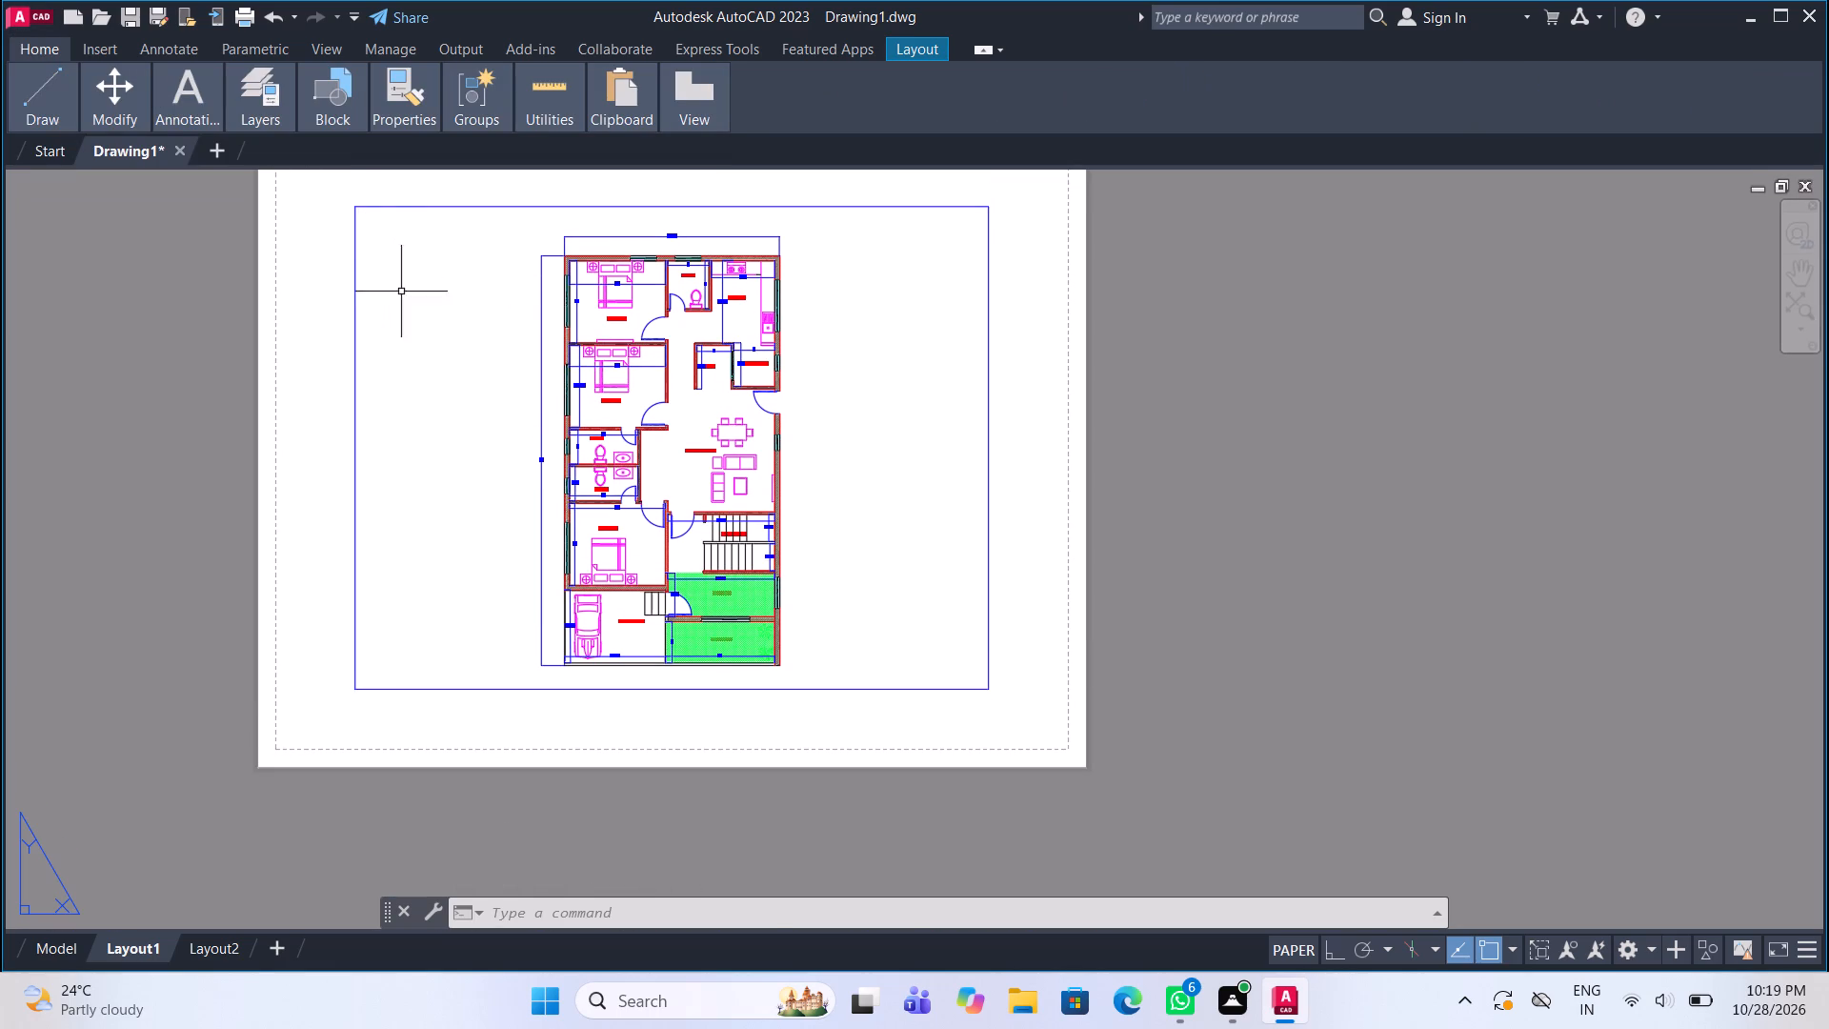
{"action": "left_click", "coordinate": [40, 48]}
{"action": "left_click", "coordinate": [13, 10]}
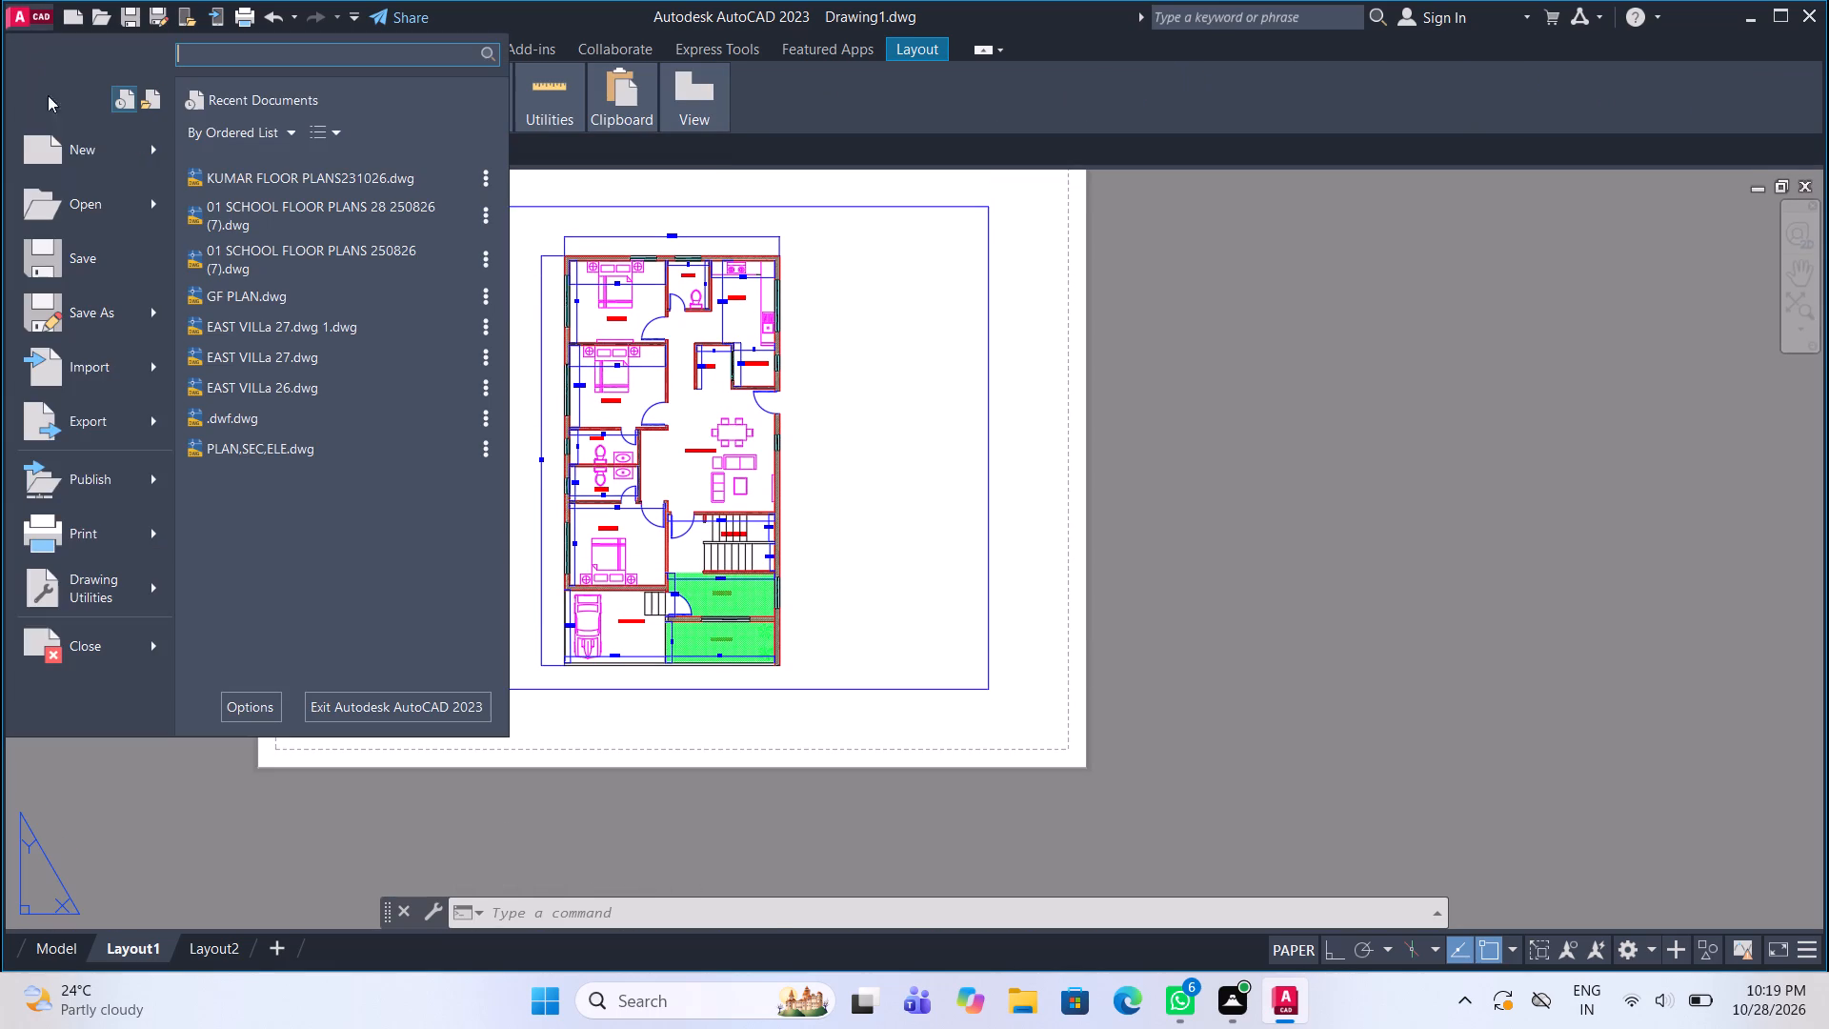
{"action": "left_click", "coordinate": [89, 253]}
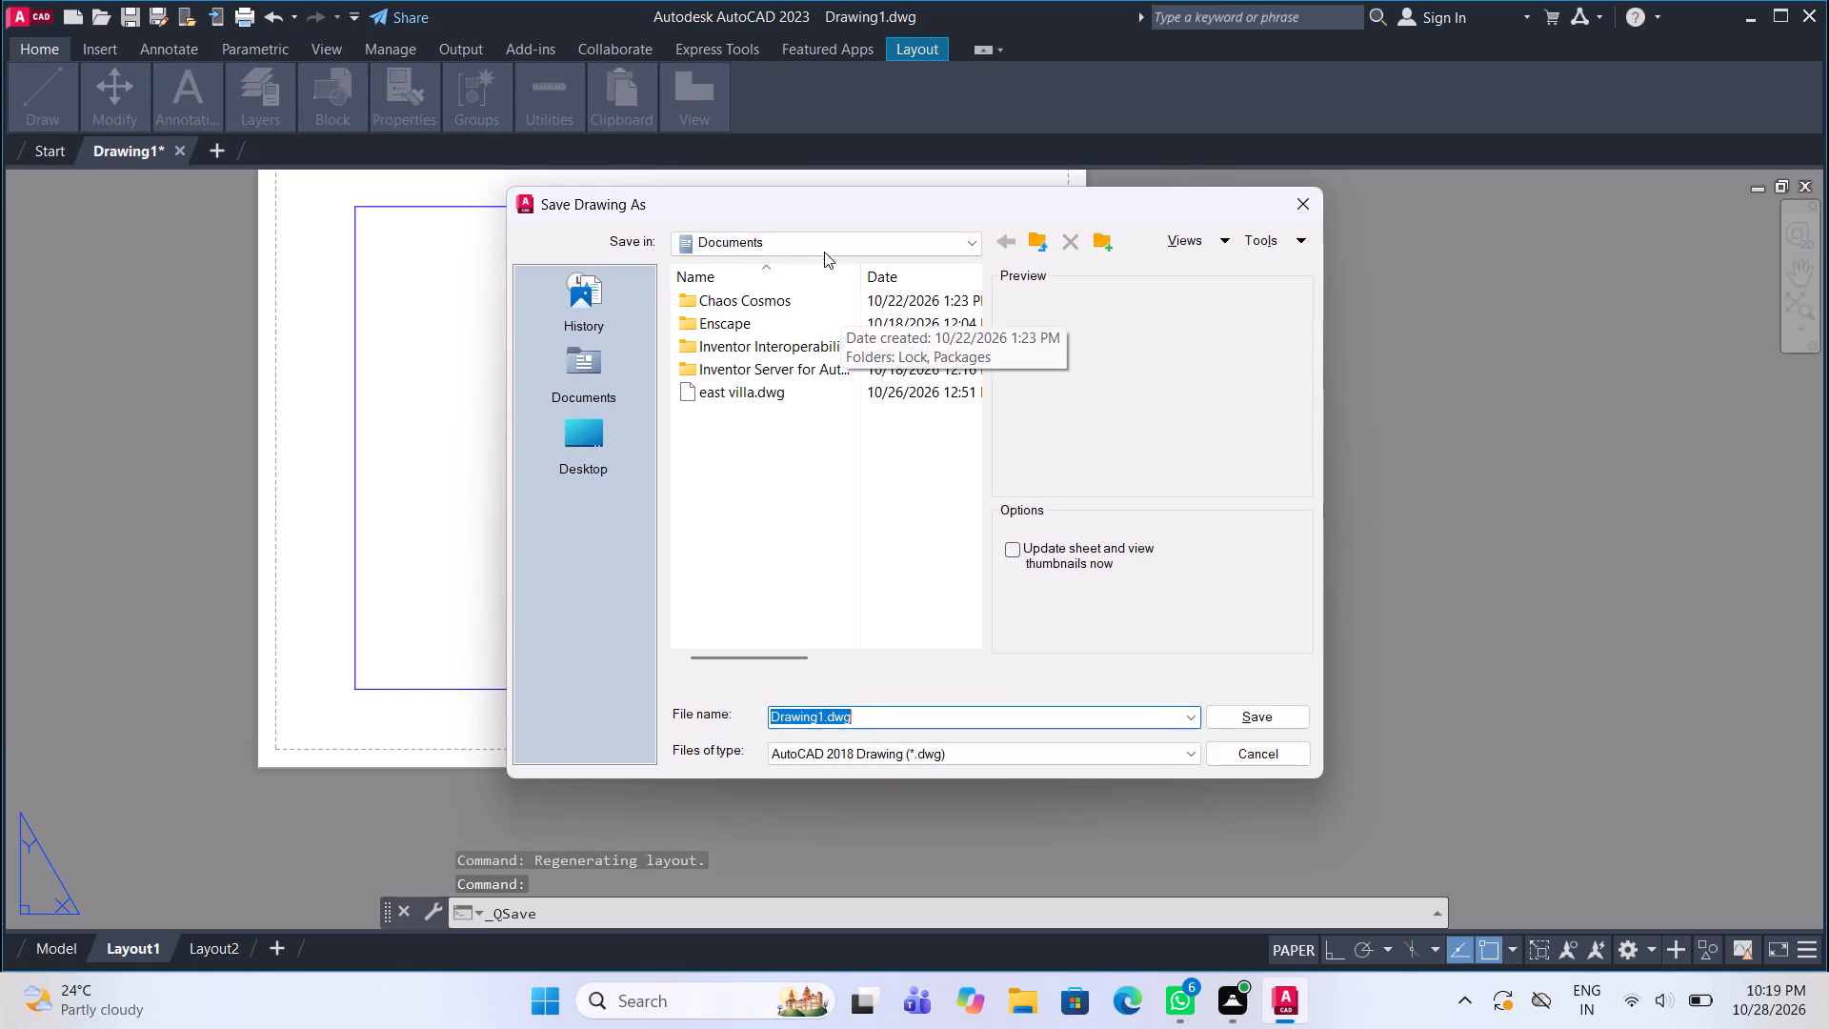
{"action": "left_click", "coordinate": [824, 242]}
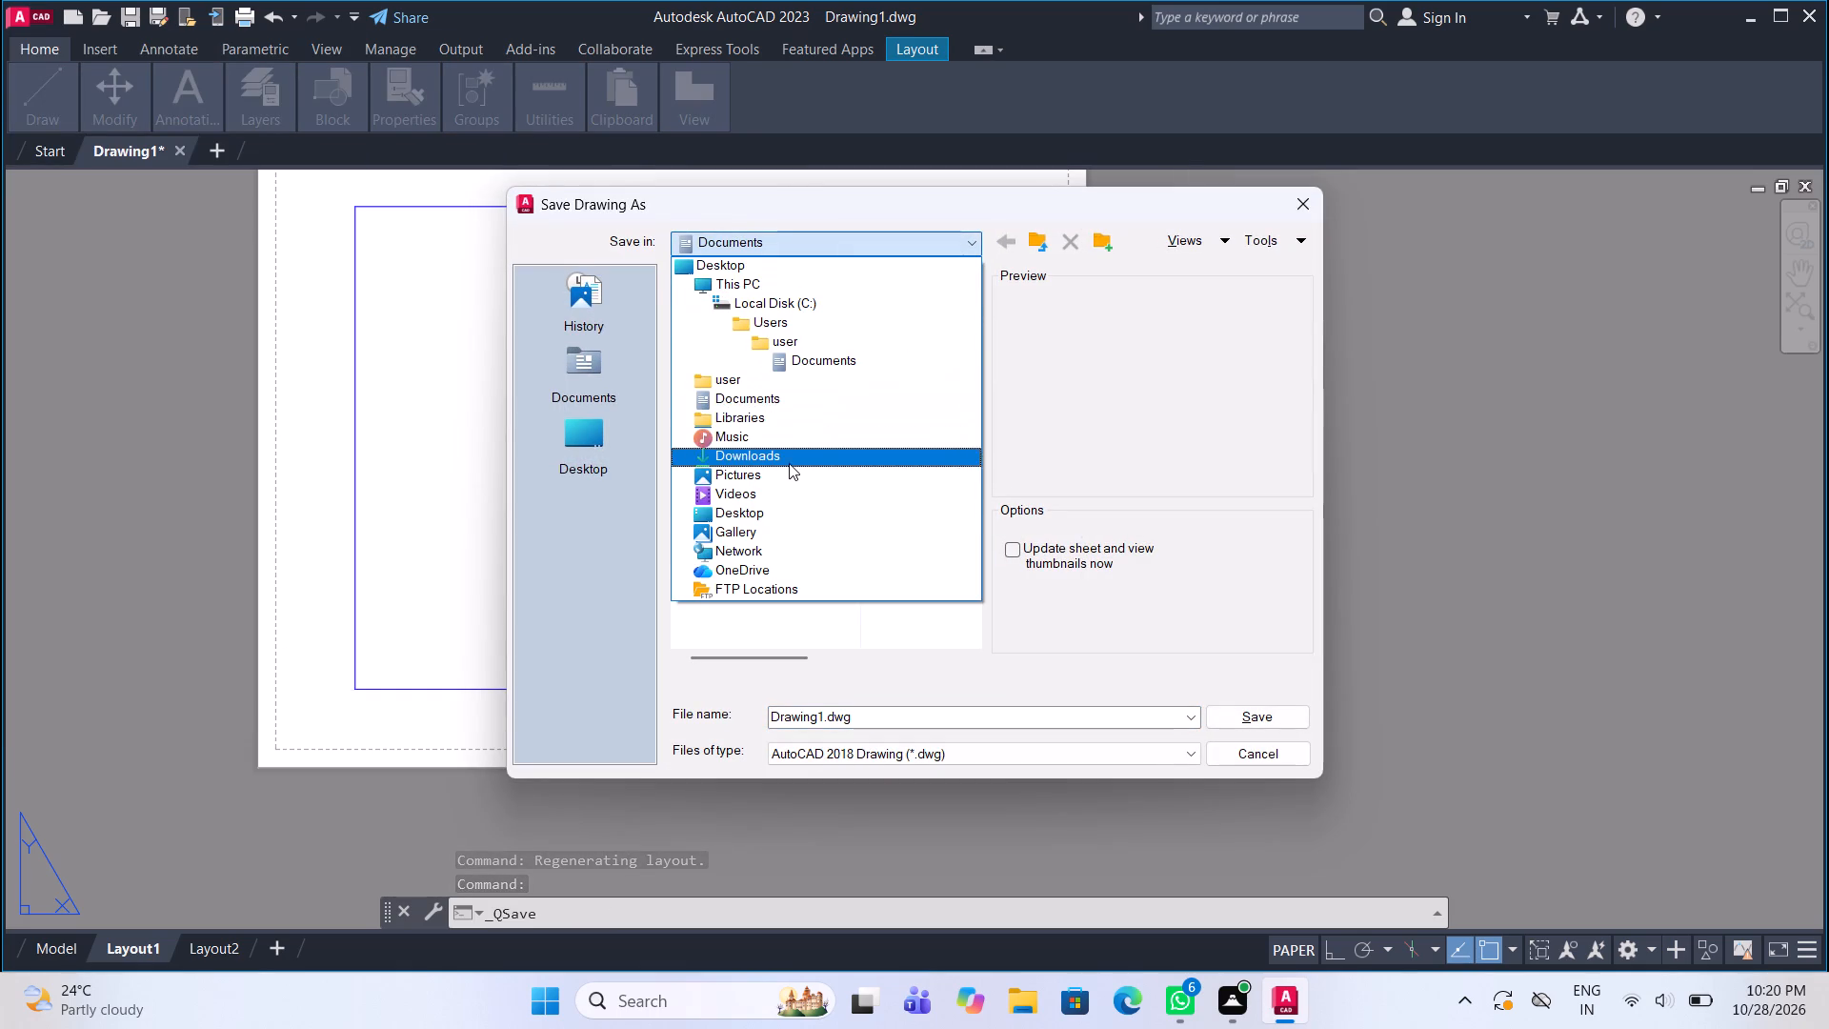
{"action": "left_click", "coordinate": [788, 458]}
{"action": "left_click", "coordinate": [873, 727]}
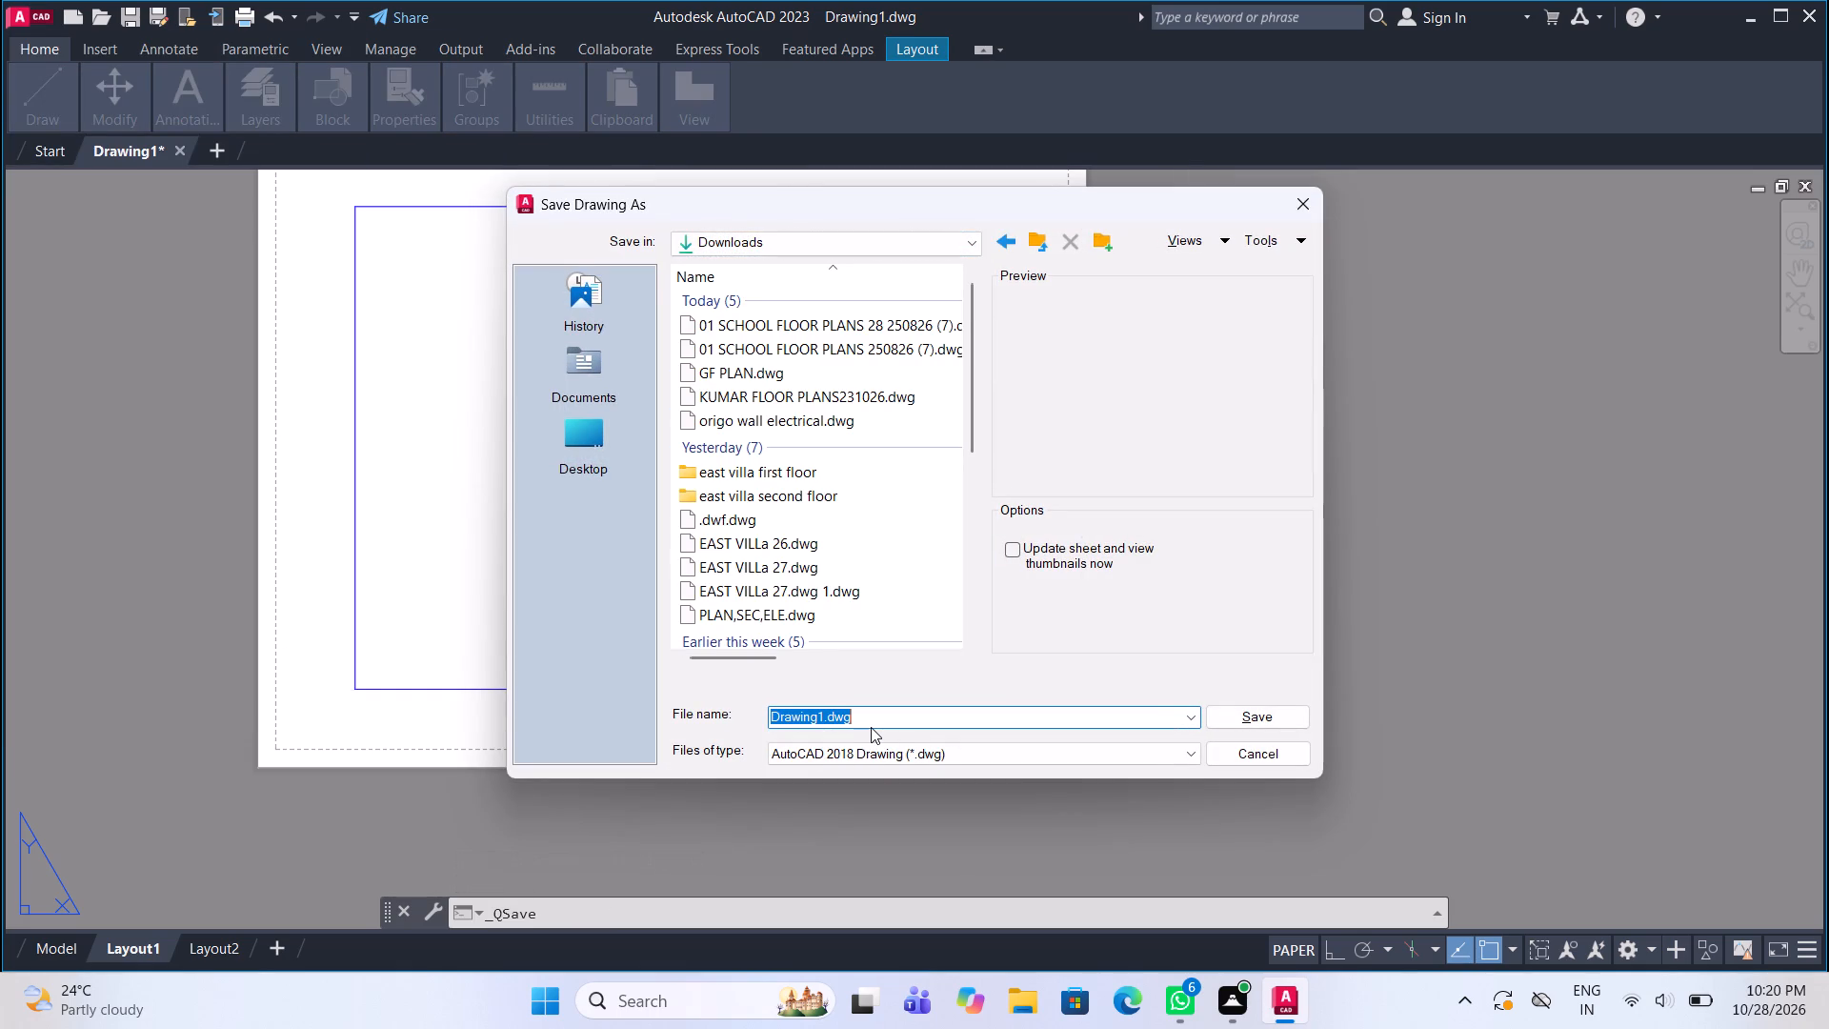
{"action": "key", "text": "3"}
{"action": "type", "text": "BHK"}
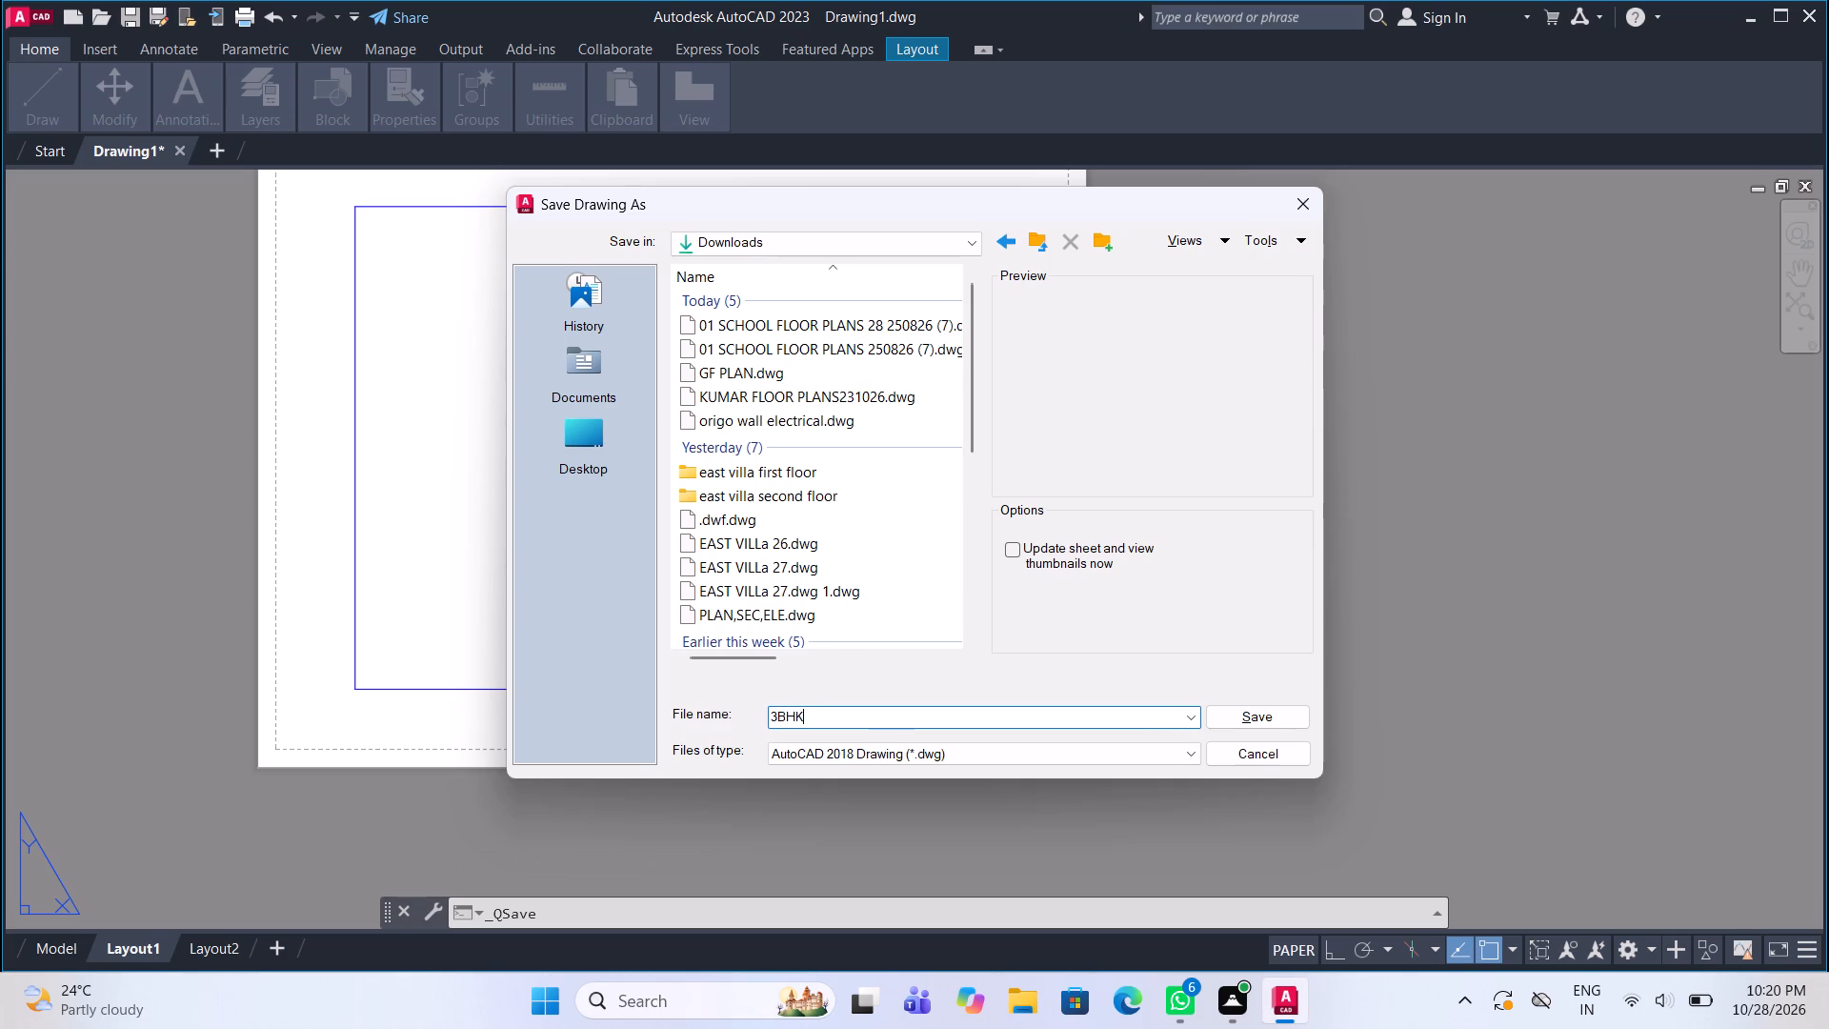
{"action": "key", "text": "space"}
{"action": "type", "text": "28"}
{"action": "left_click", "coordinate": [1269, 723]}
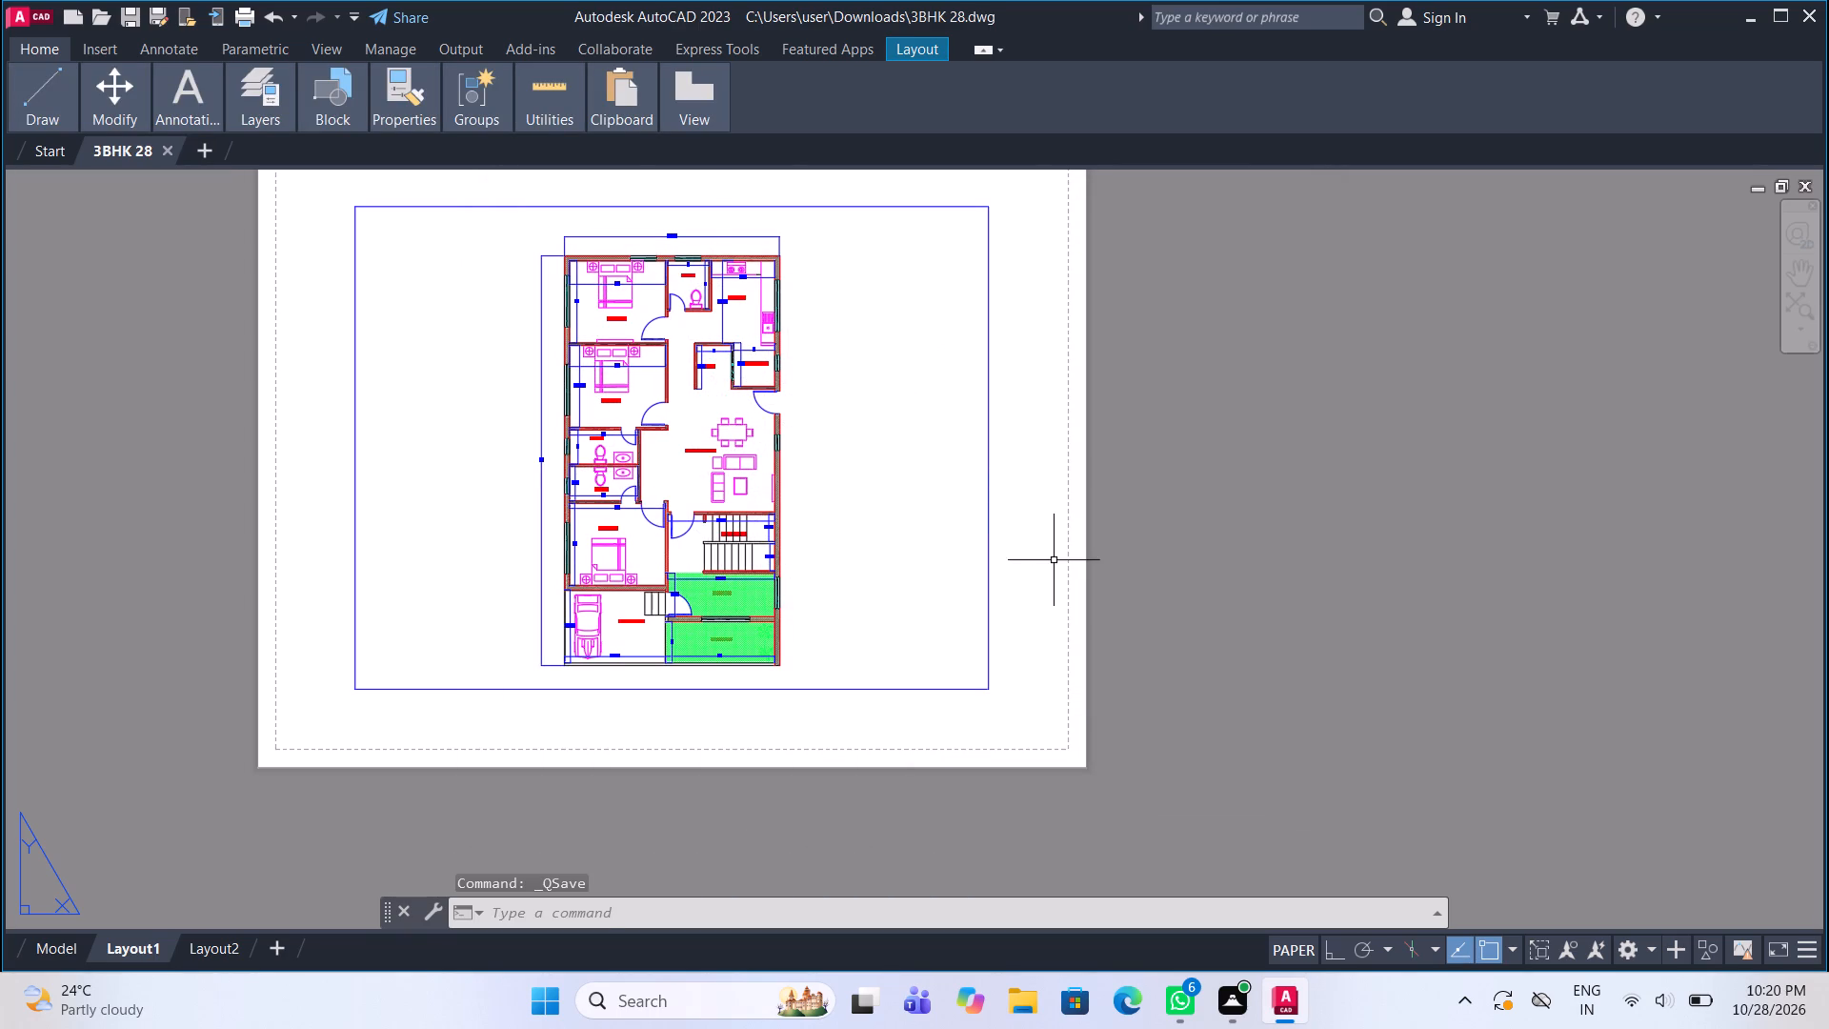
Configure Layout1's plot from the previous plot settings with AutoCAD PDF (High Quality Print).pc3 and a window around the viewport frame, applied to the layout.
{"action": "left_click", "coordinate": [21, 18]}
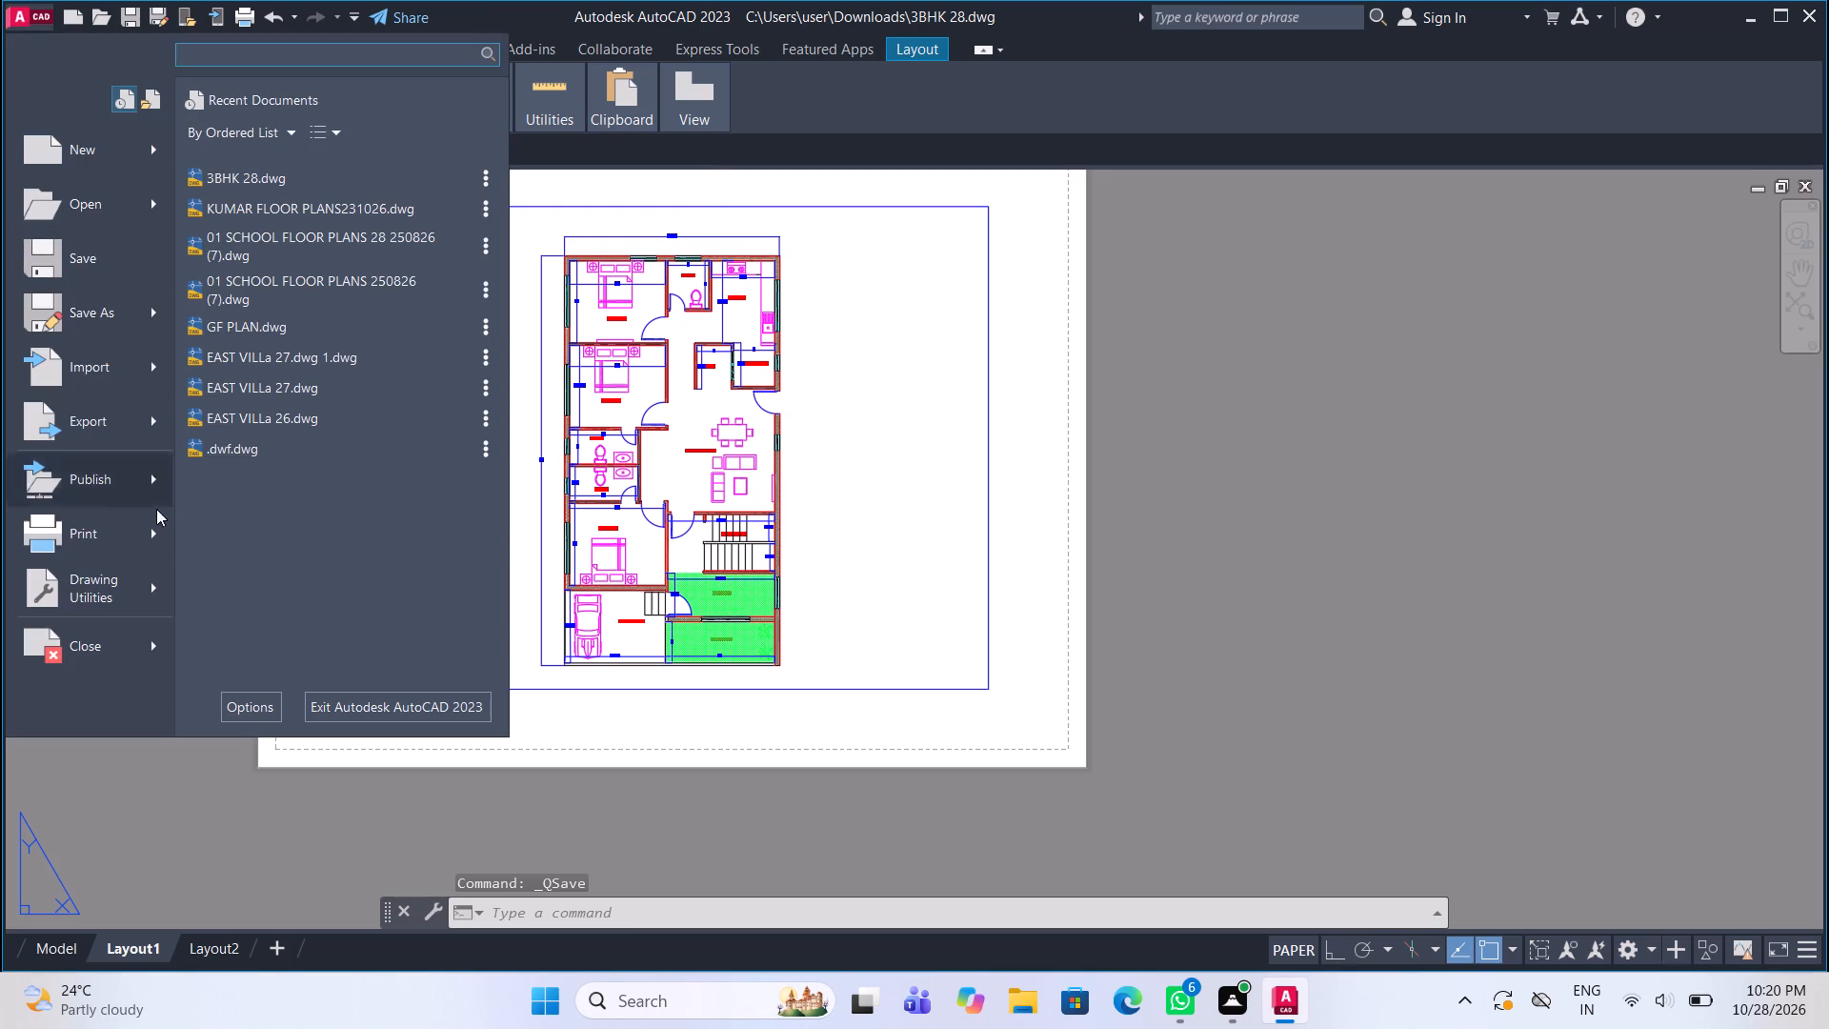
{"action": "left_click", "coordinate": [110, 522]}
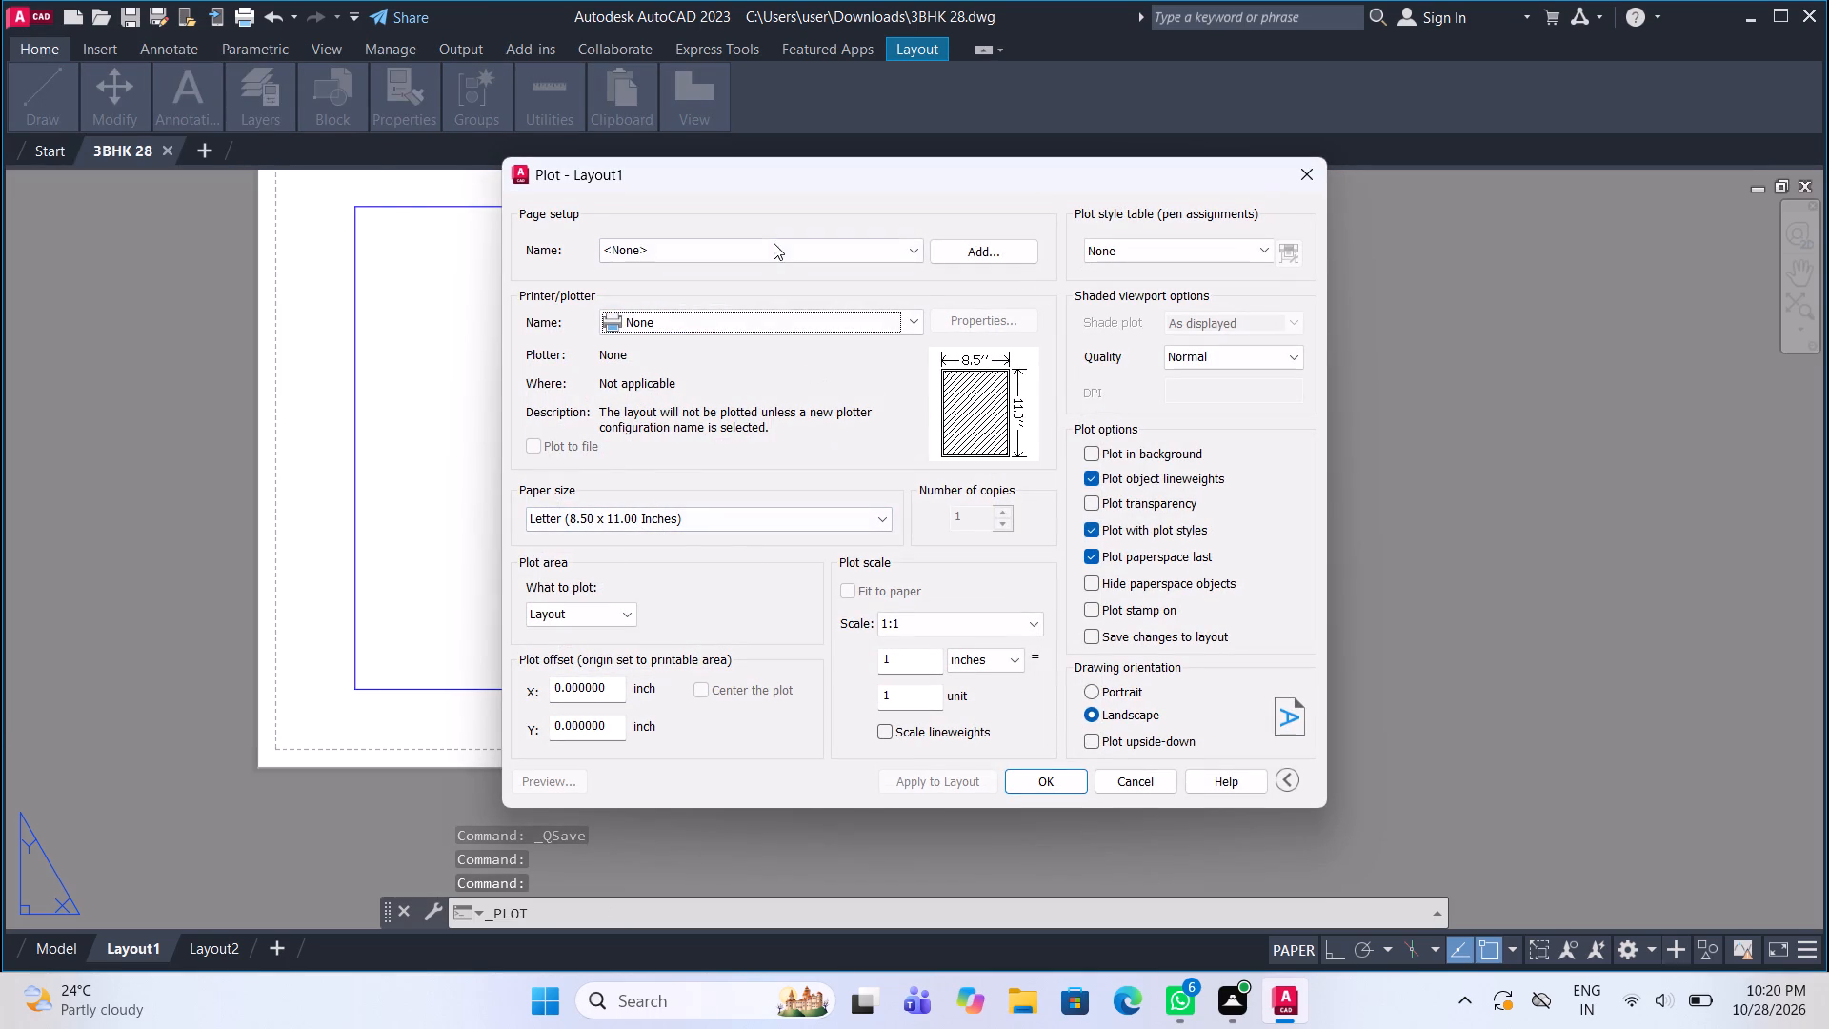
{"action": "left_click", "coordinate": [774, 243]}
{"action": "left_click", "coordinate": [746, 293]}
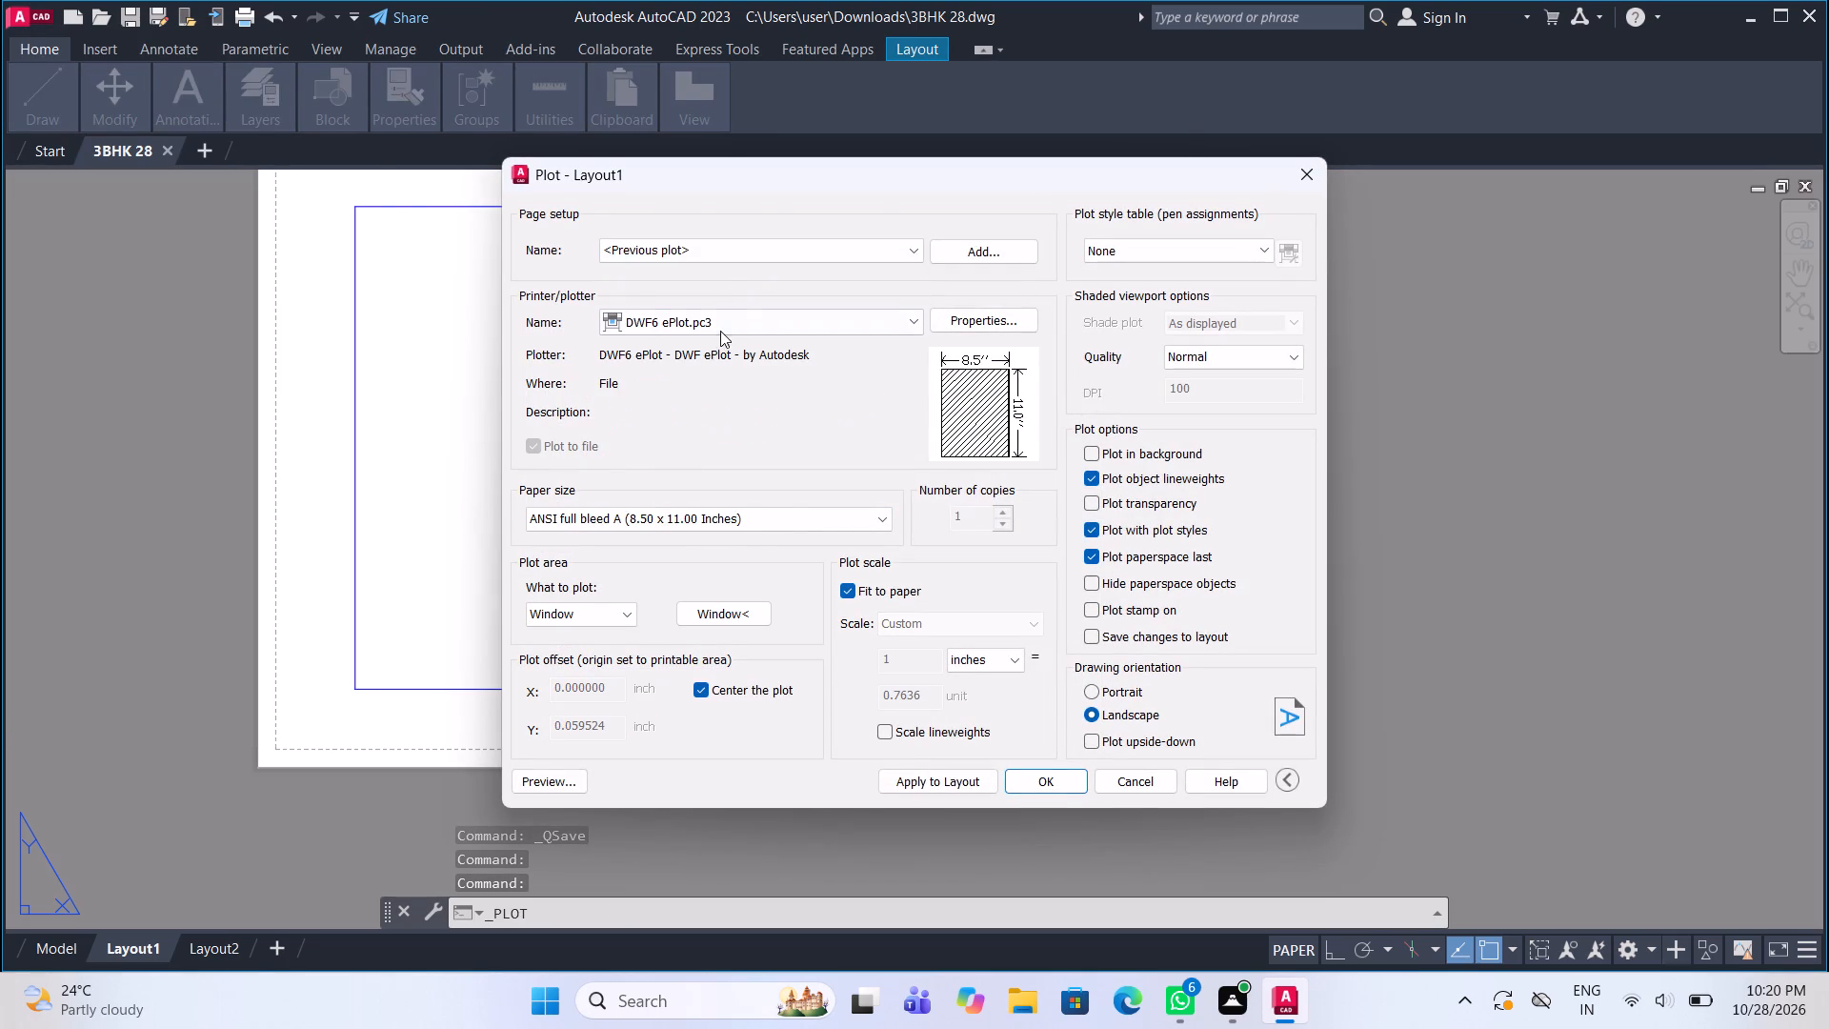
{"action": "left_click", "coordinate": [714, 320]}
{"action": "left_click", "coordinate": [723, 413]}
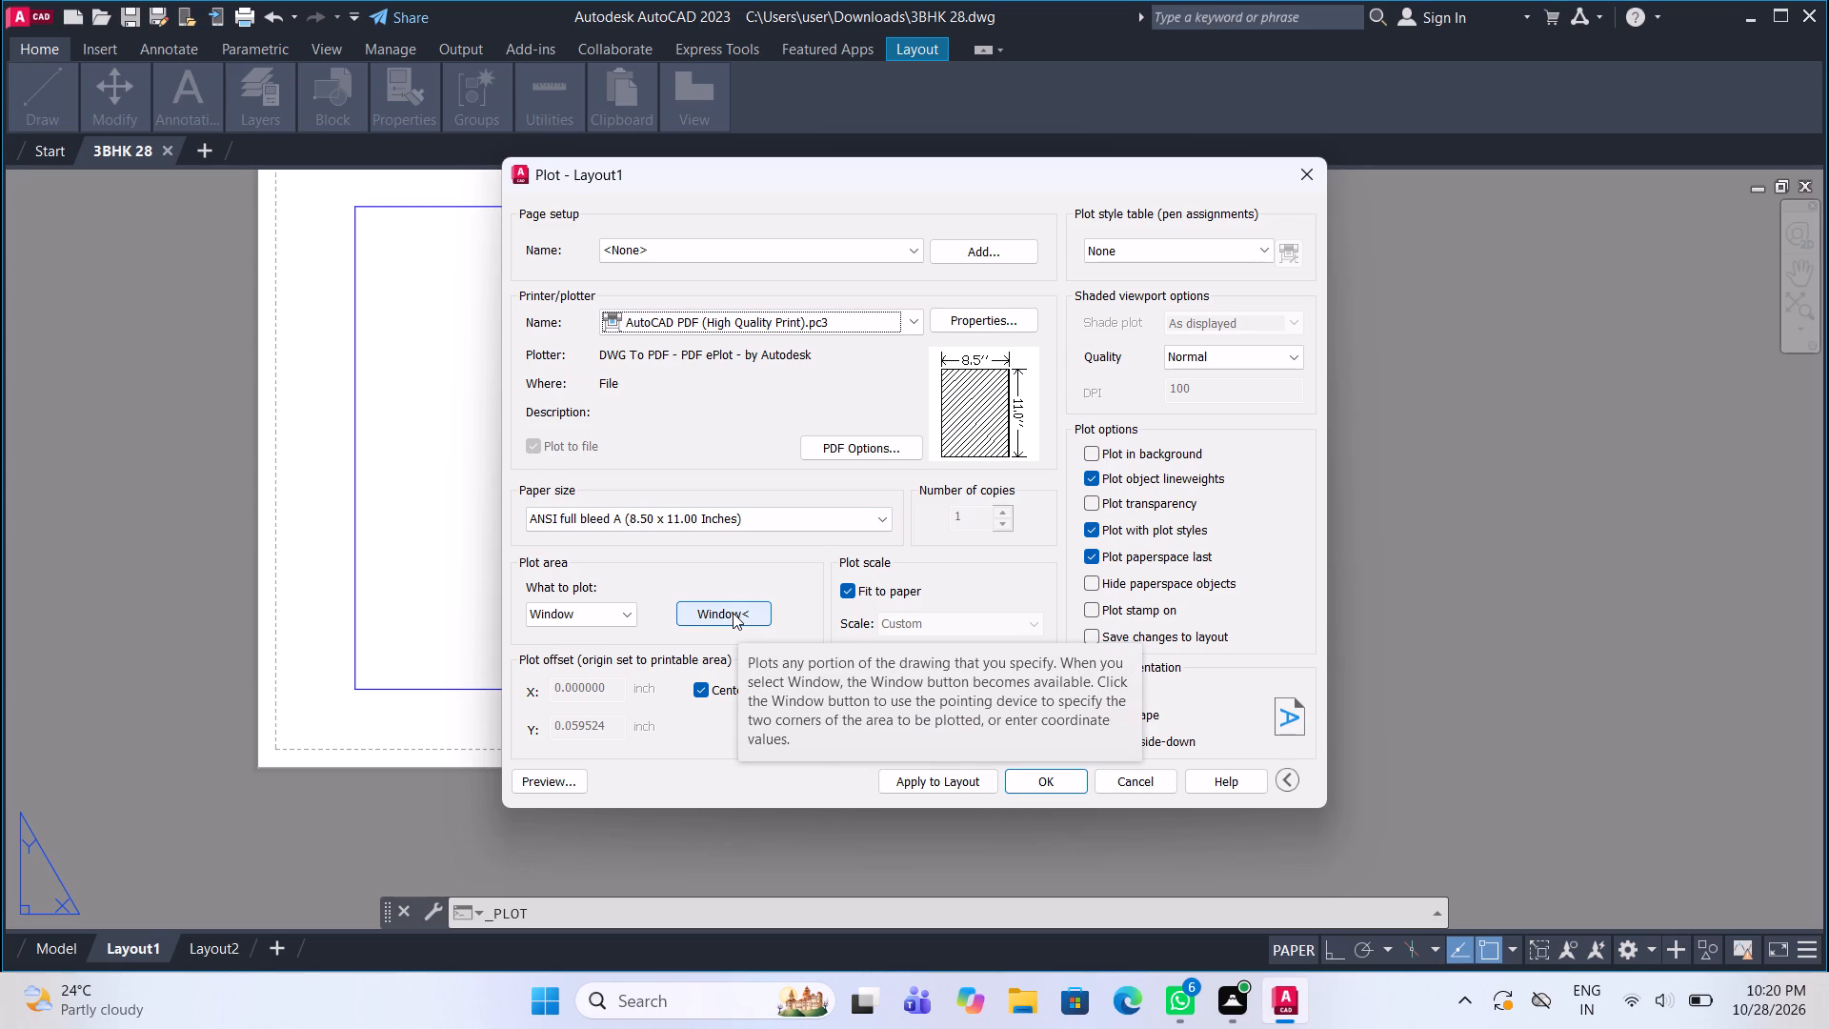
{"action": "left_click", "coordinate": [733, 613]}
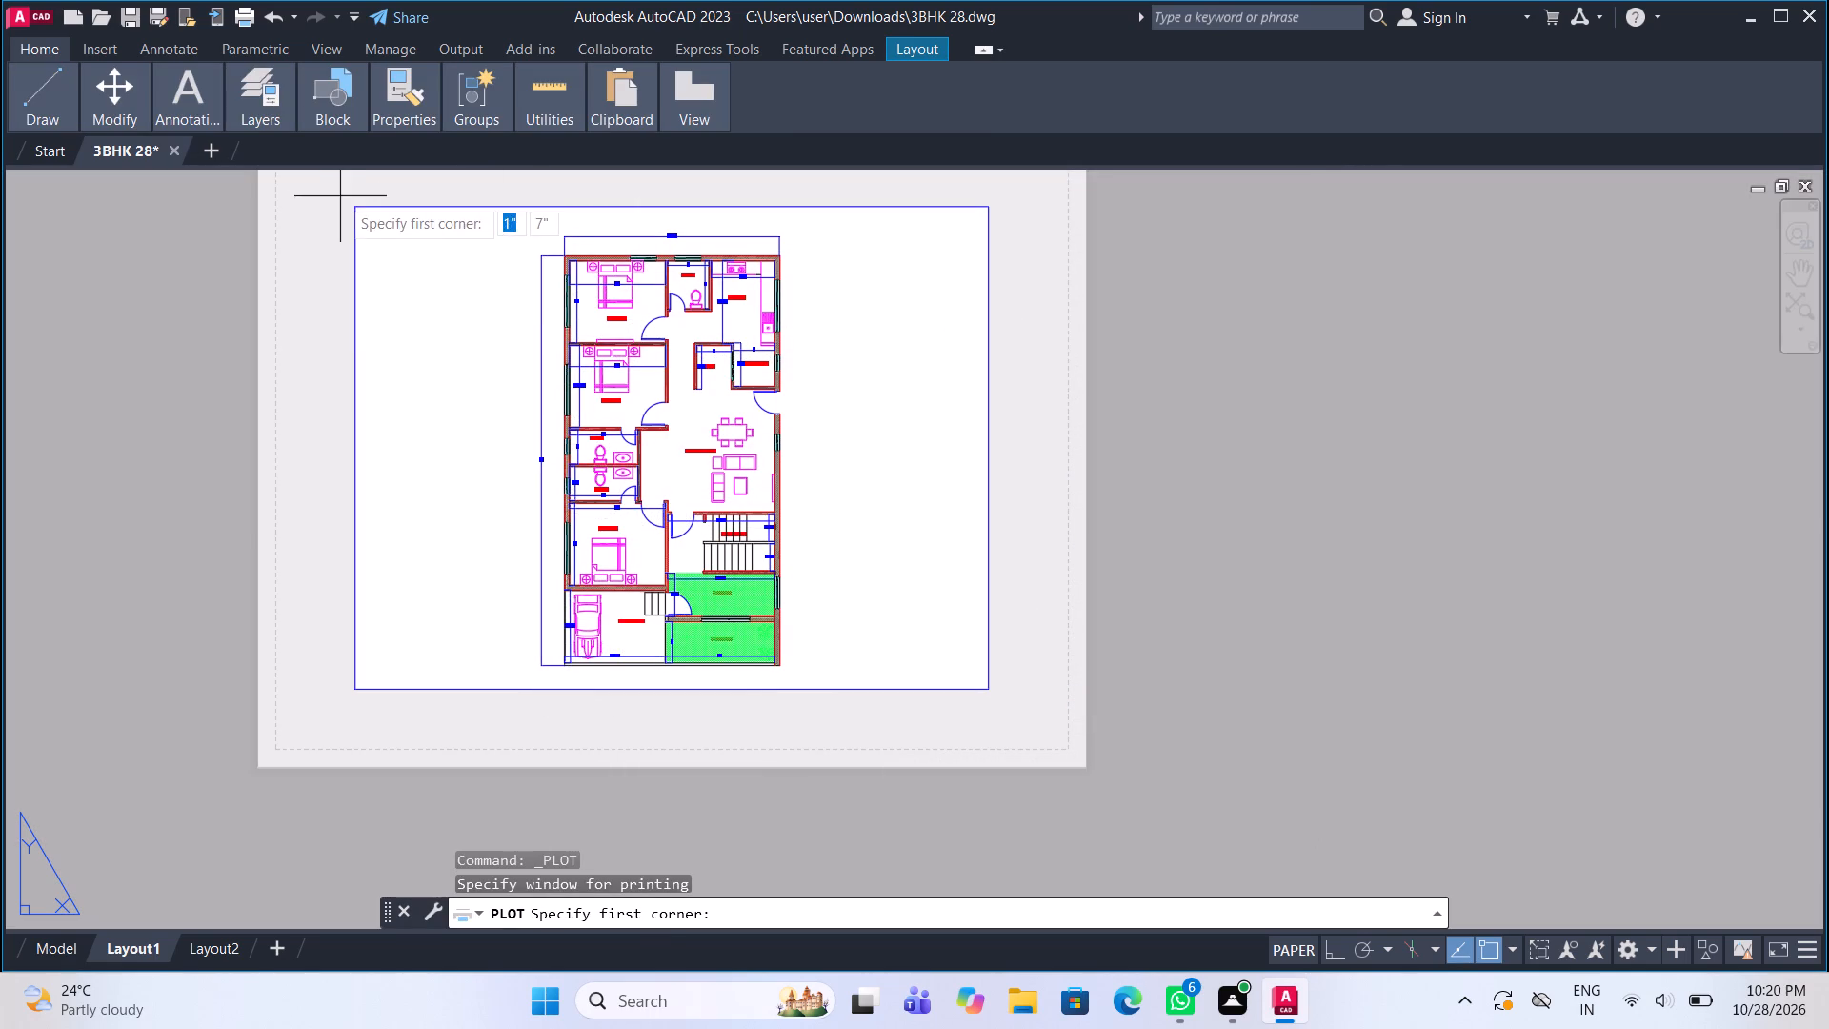
{"action": "left_click", "coordinate": [349, 208]}
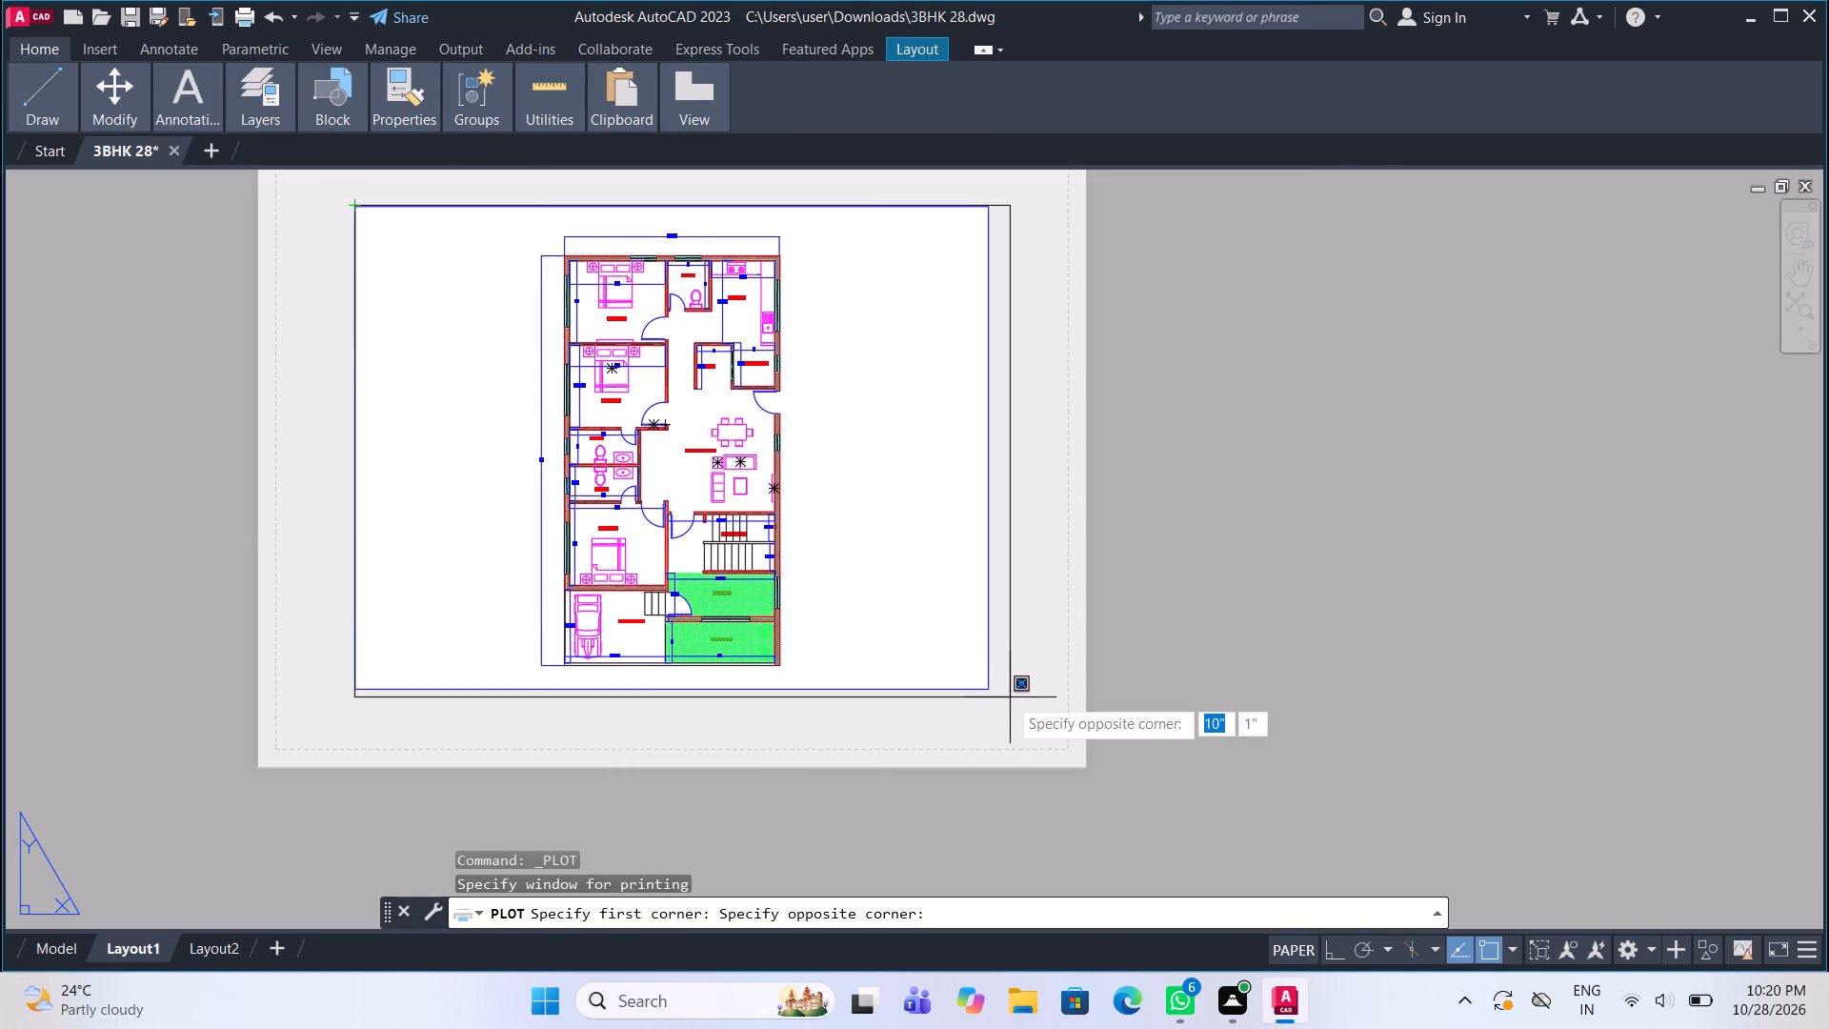
{"action": "left_click", "coordinate": [995, 693]}
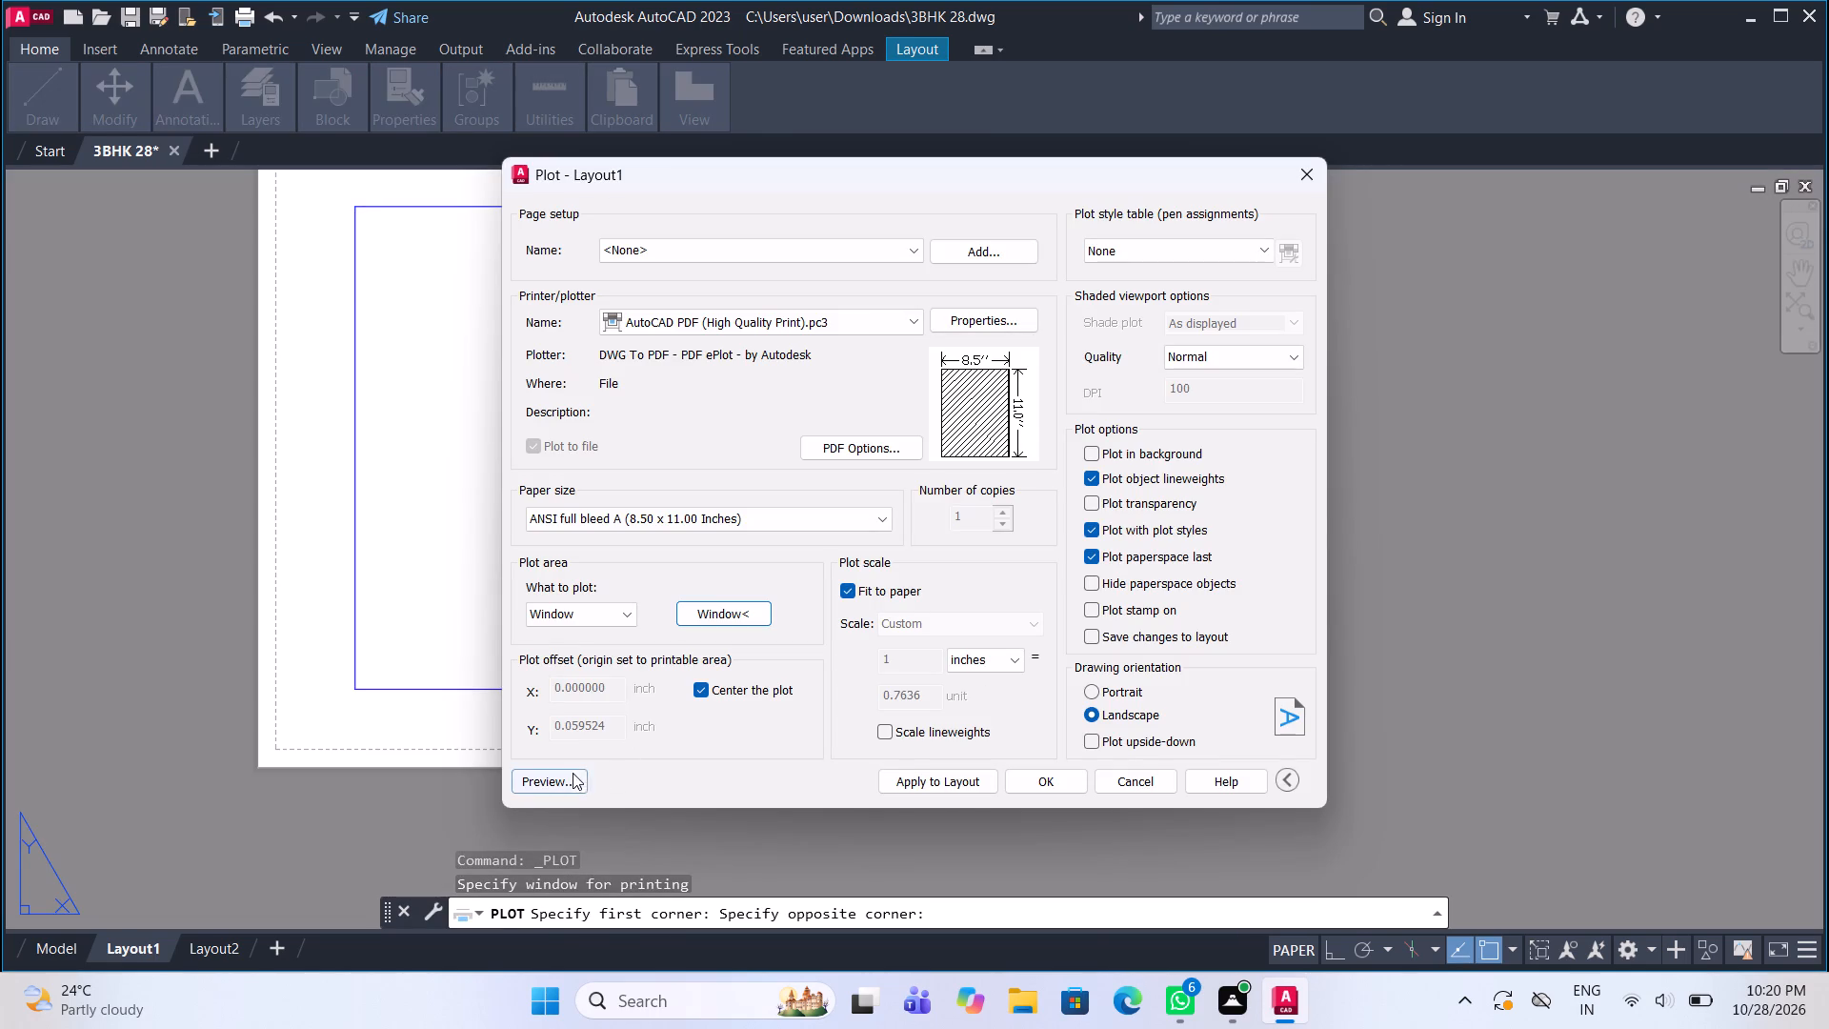
{"action": "left_click", "coordinate": [937, 783]}
Plot the layout to 3BHK 28-Layout1.pdf in the Downloads folder and close the PDF viewer.
{"action": "left_click", "coordinate": [1054, 785]}
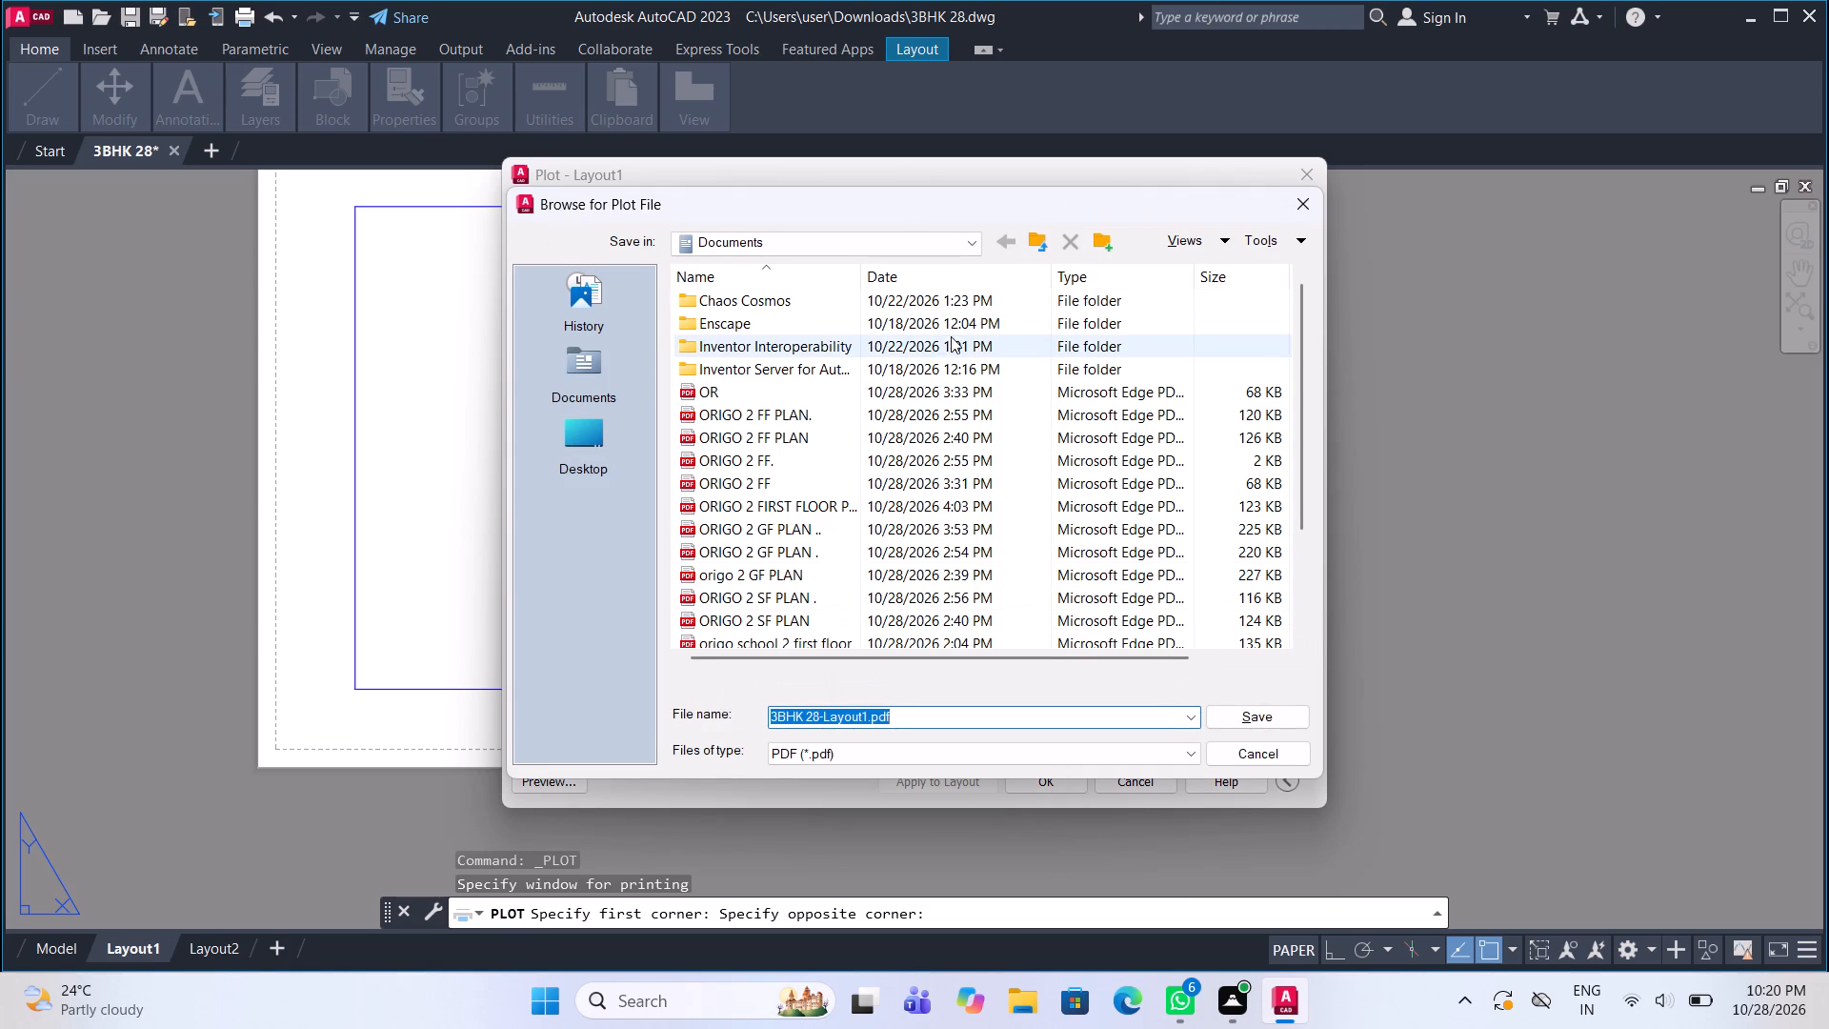
{"action": "left_click", "coordinate": [1296, 197]}
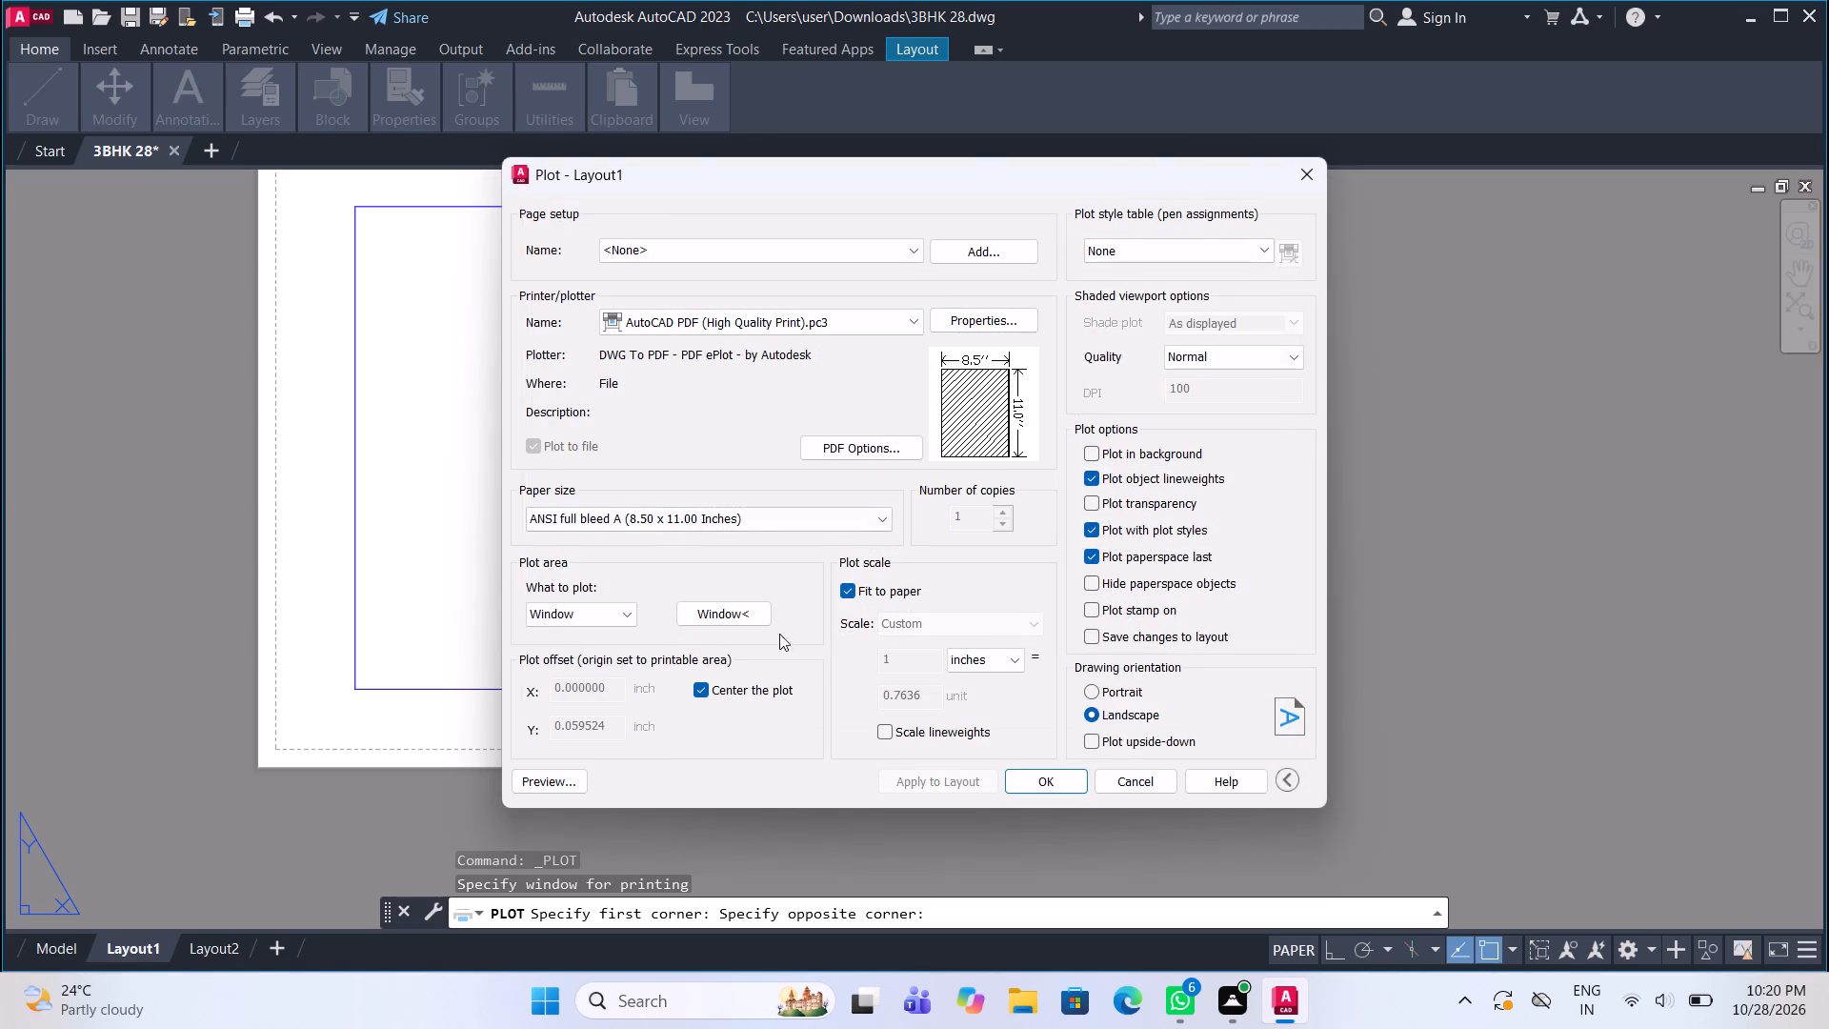
{"action": "left_click", "coordinate": [1032, 783]}
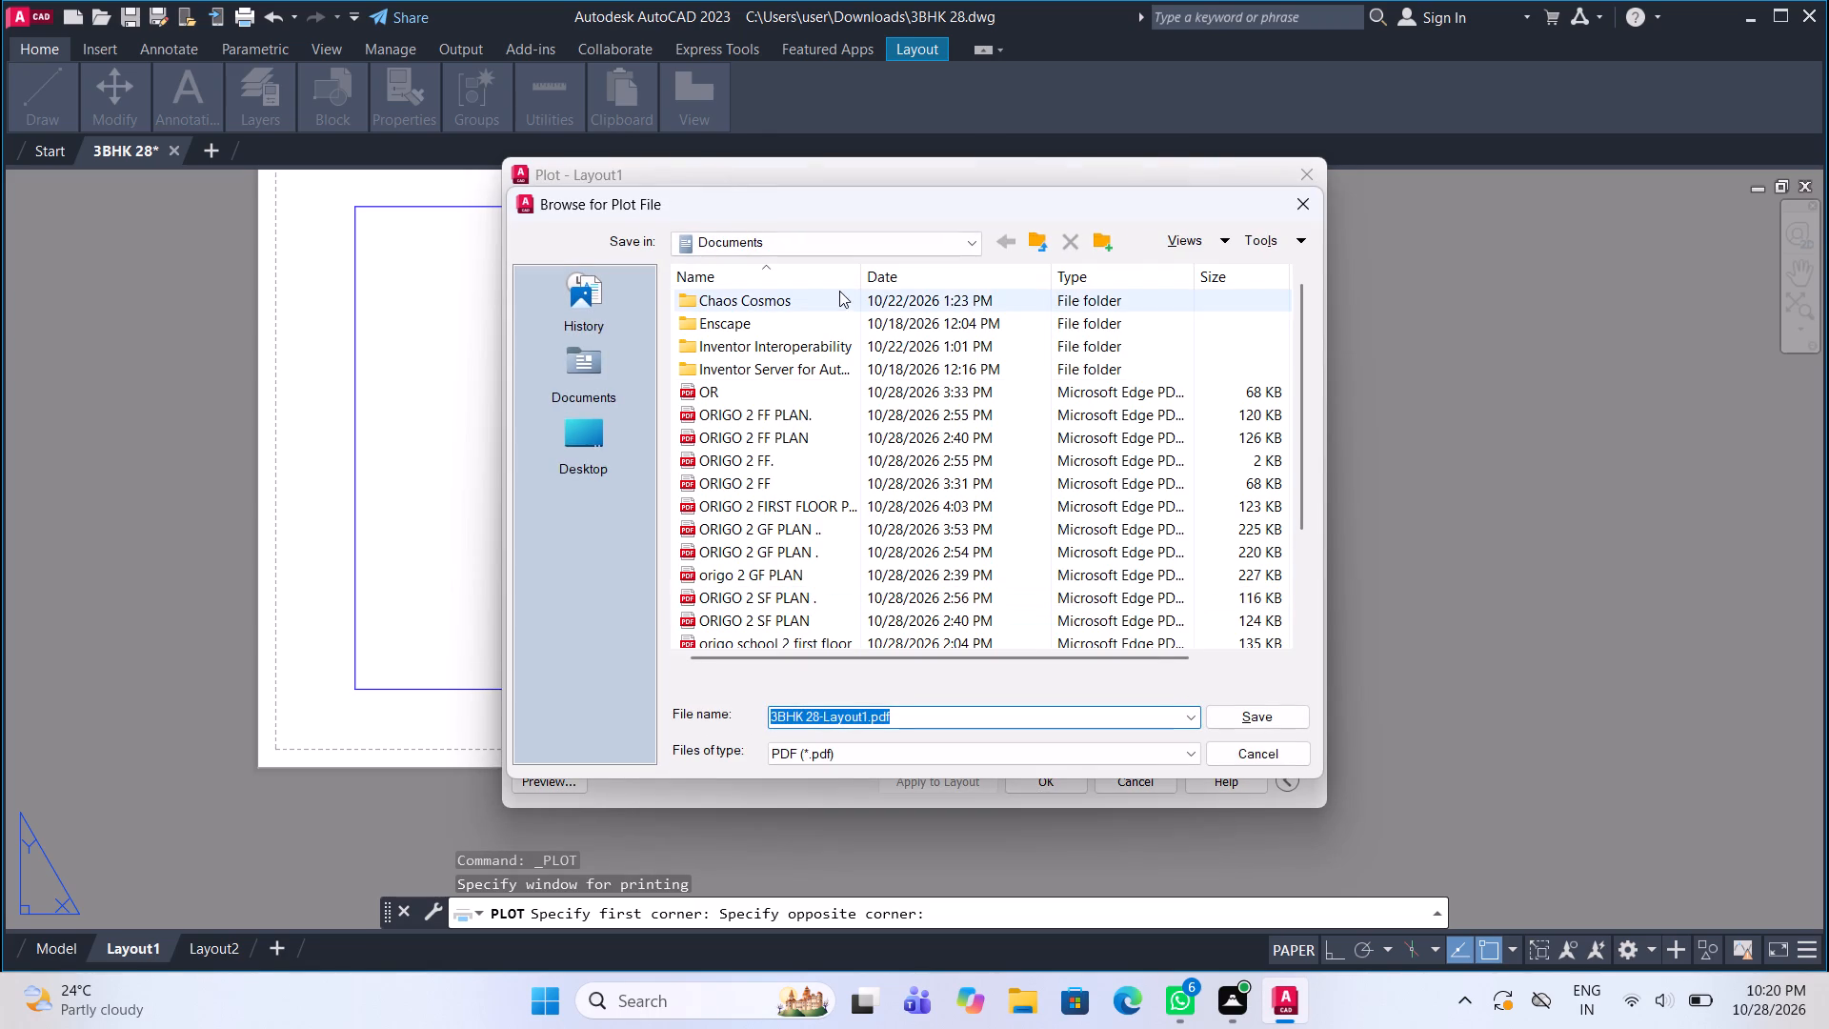
{"action": "left_click", "coordinate": [832, 241]}
{"action": "left_click", "coordinate": [788, 461]}
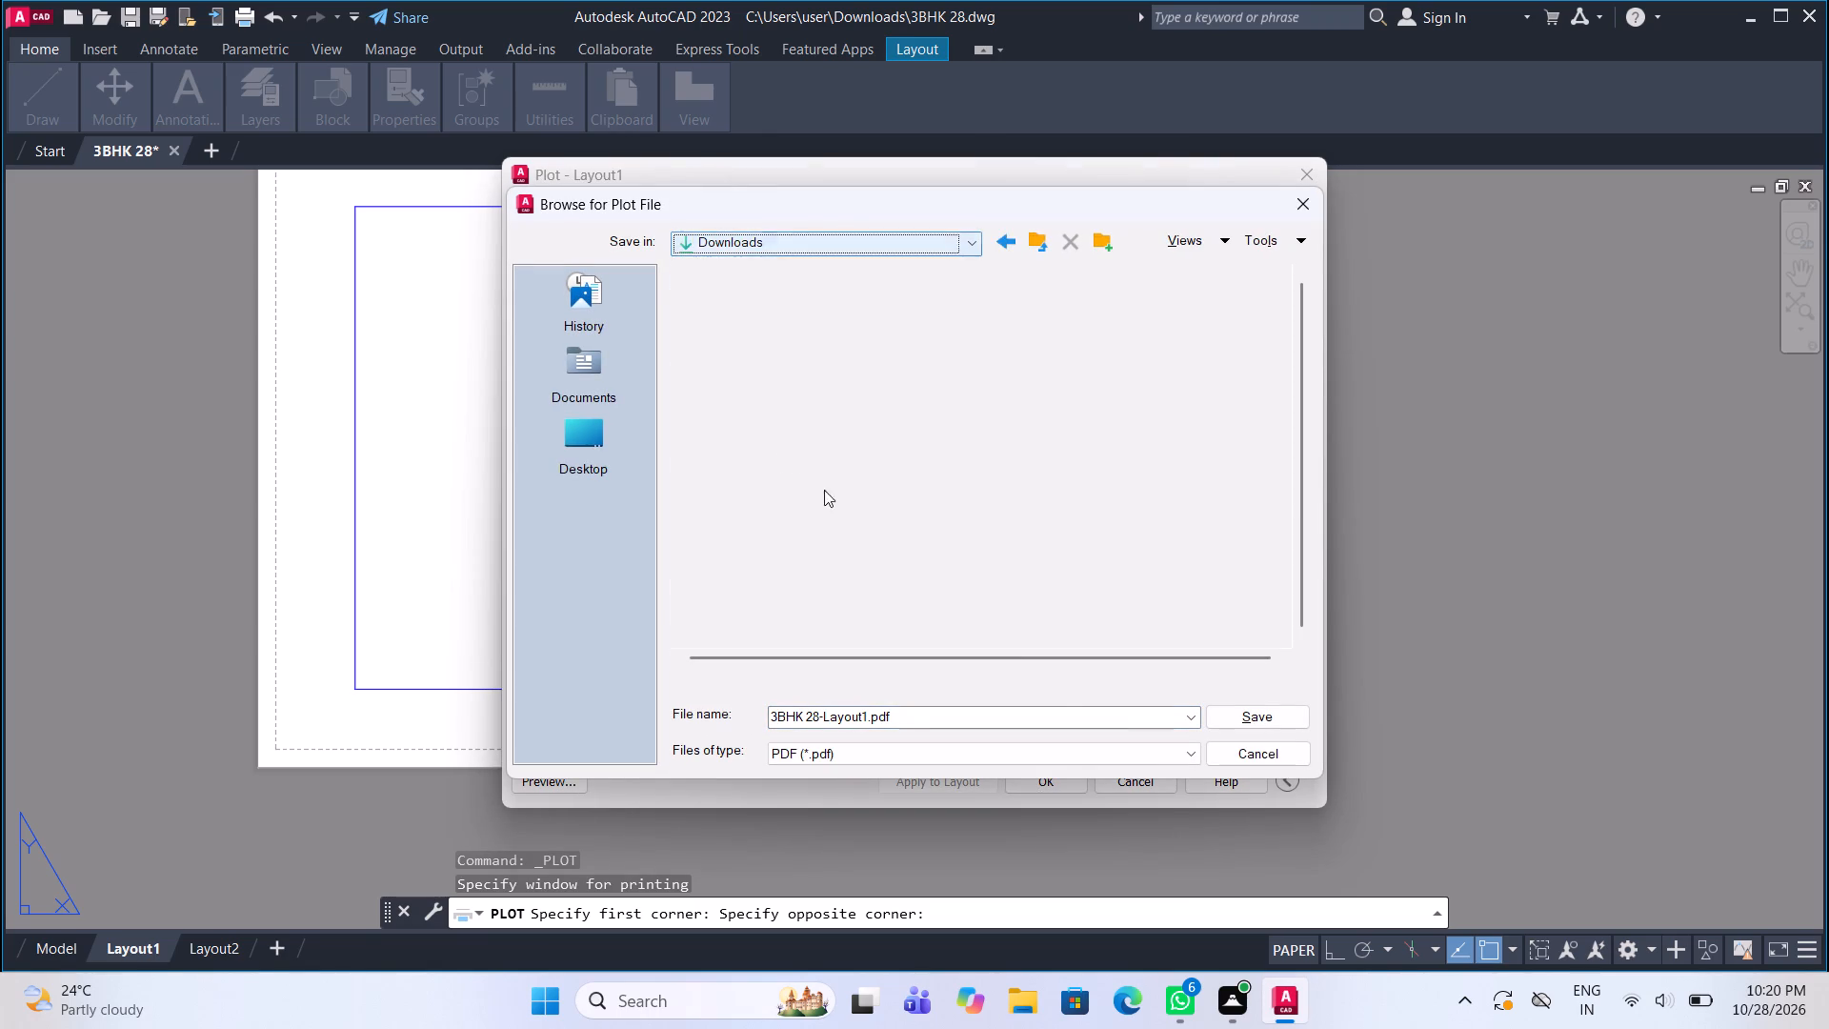
{"action": "left_click", "coordinate": [1252, 720]}
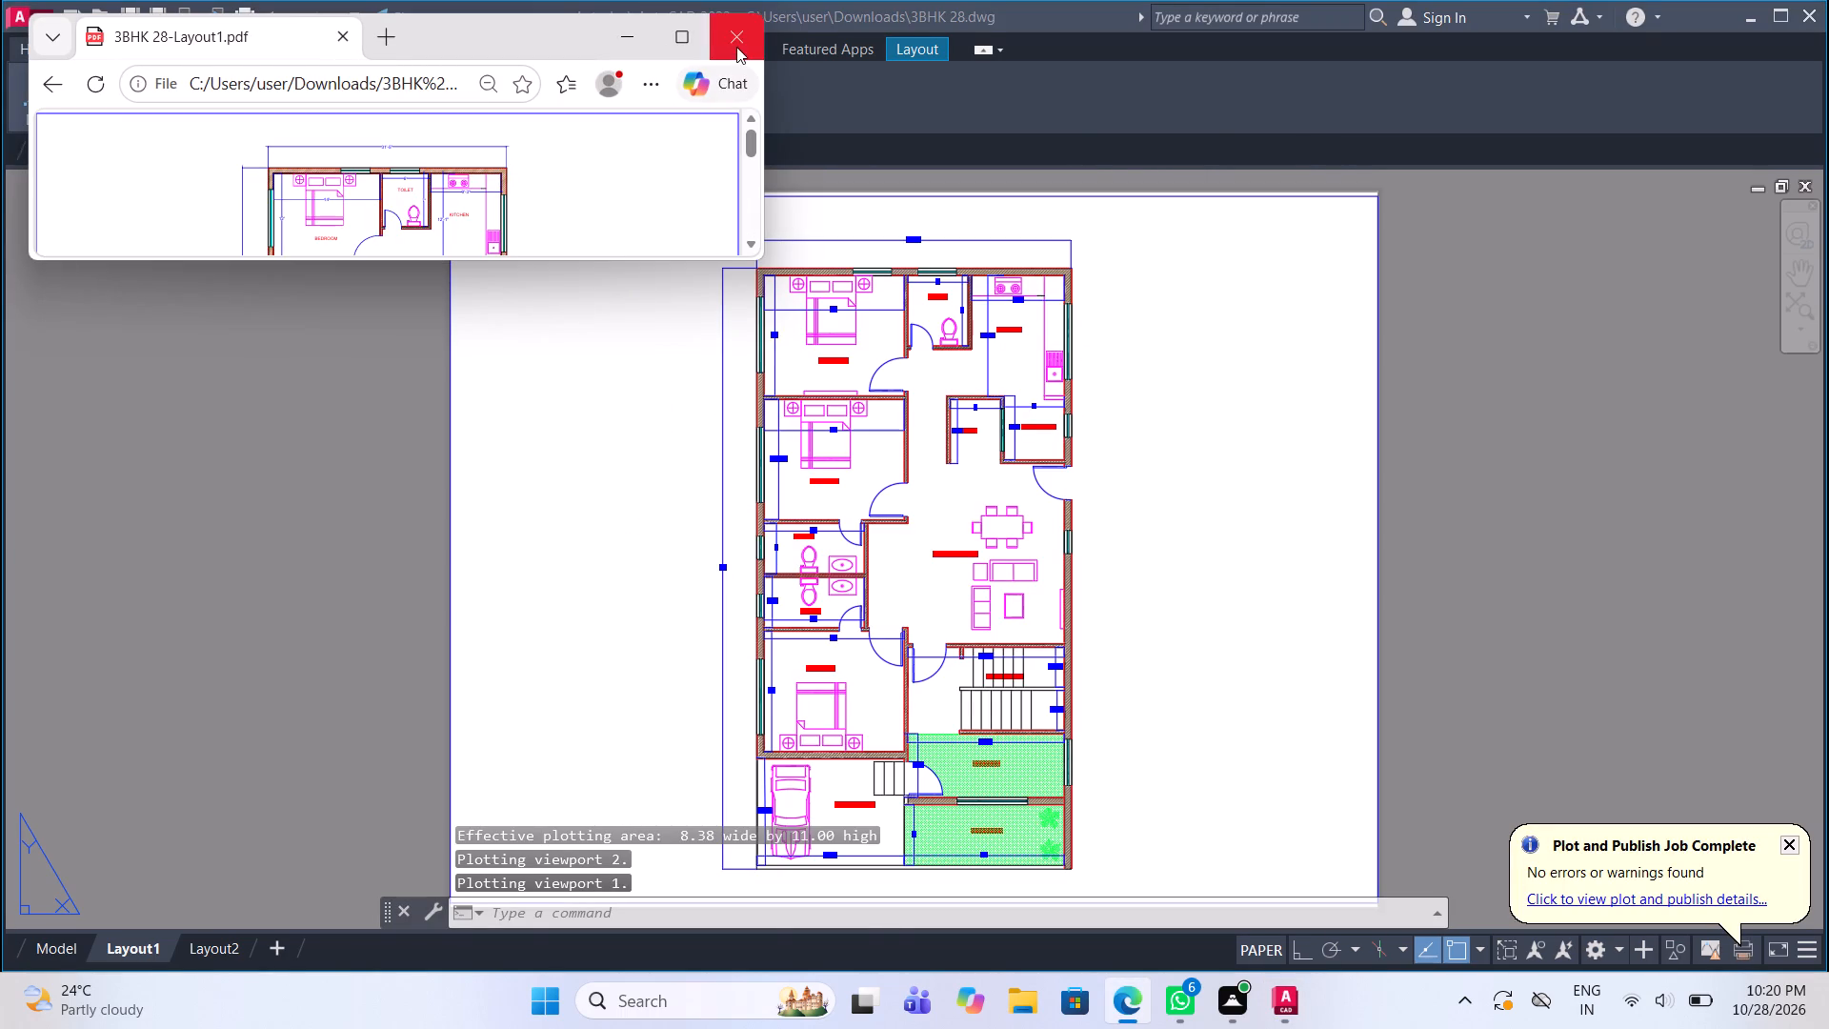
{"action": "left_click", "coordinate": [736, 46]}
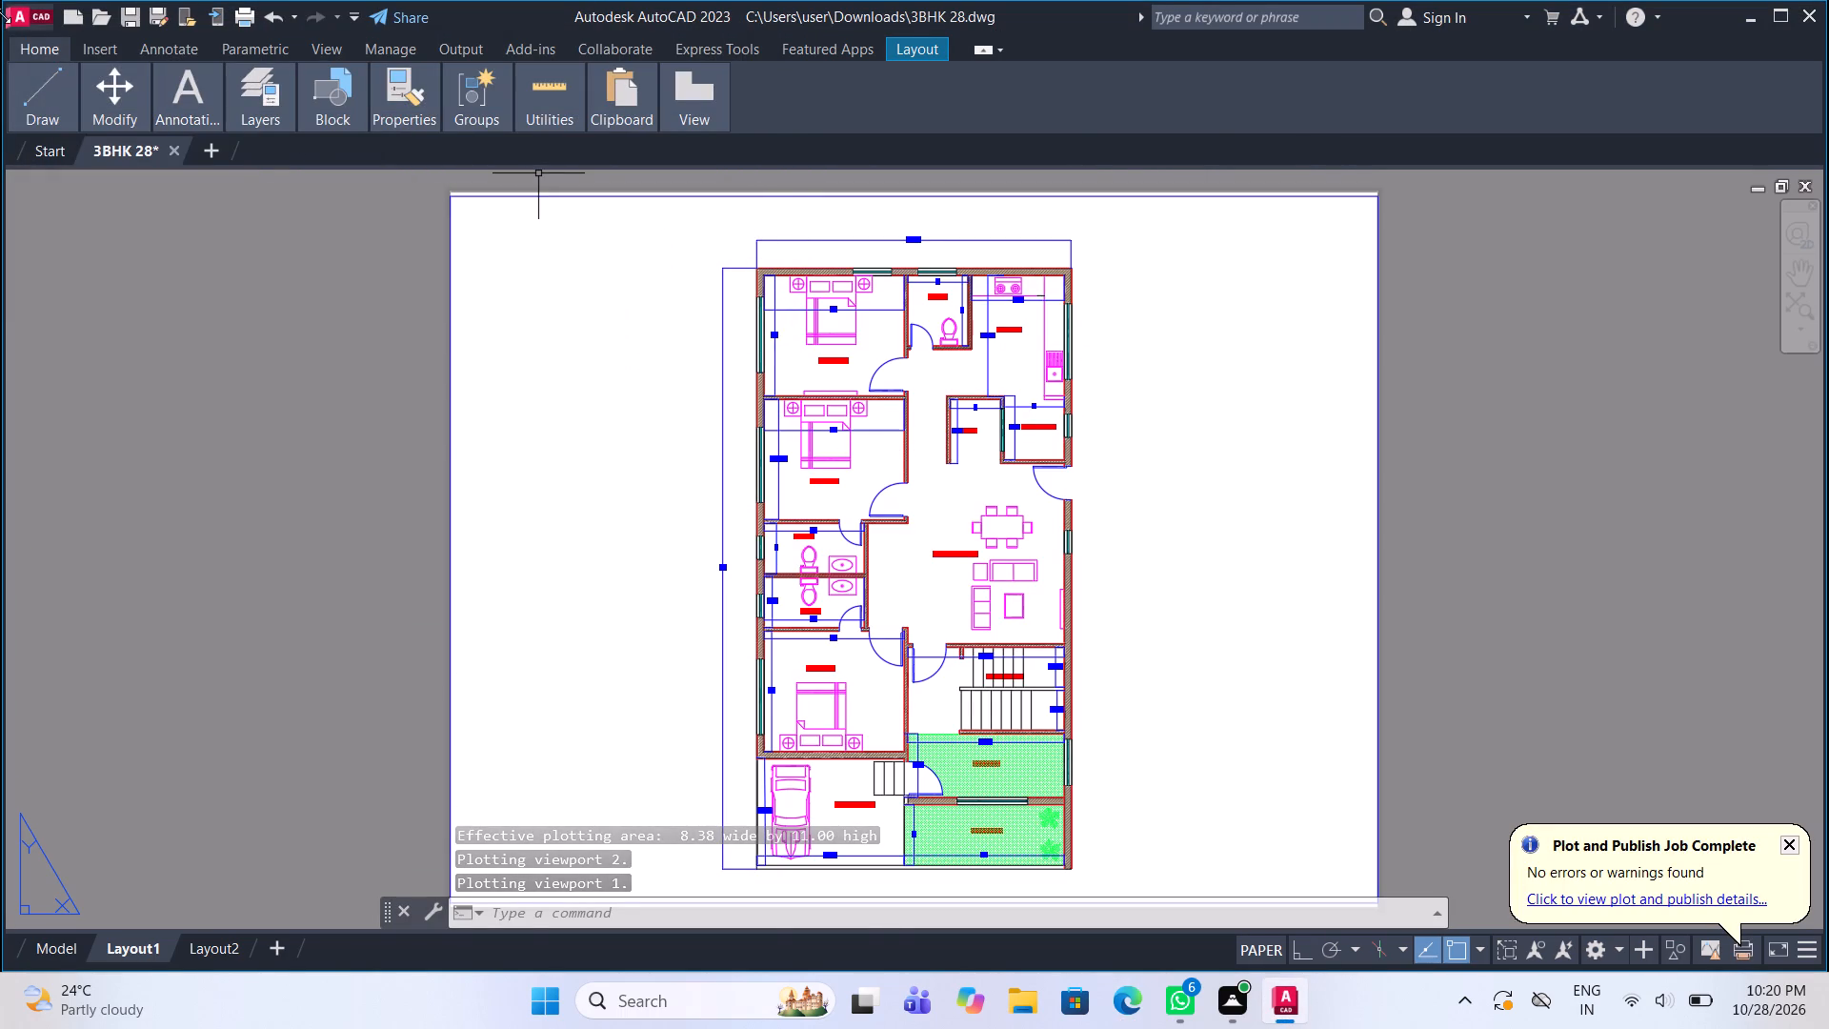
Export the current layout as the DWF file 3BHK 28.dwf in the Downloads folder.
{"action": "left_click", "coordinate": [12, 15]}
{"action": "left_click", "coordinate": [109, 412]}
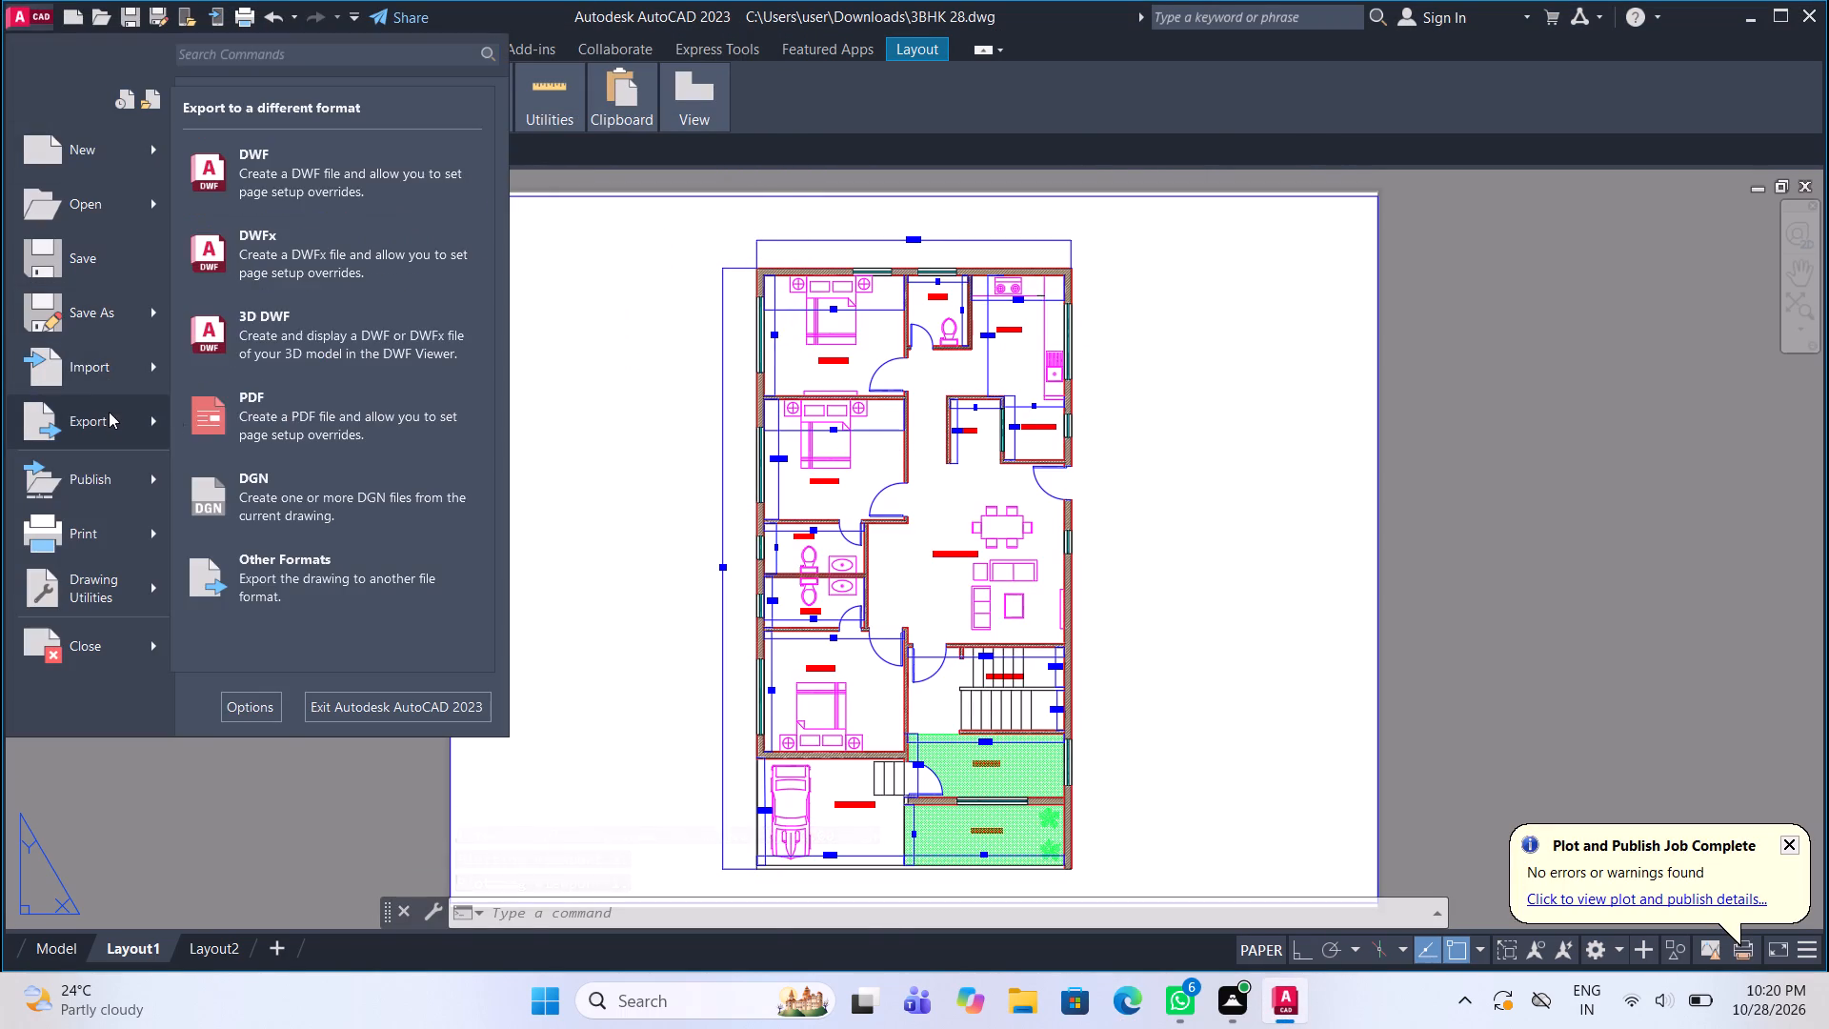
{"action": "left_click", "coordinate": [347, 168]}
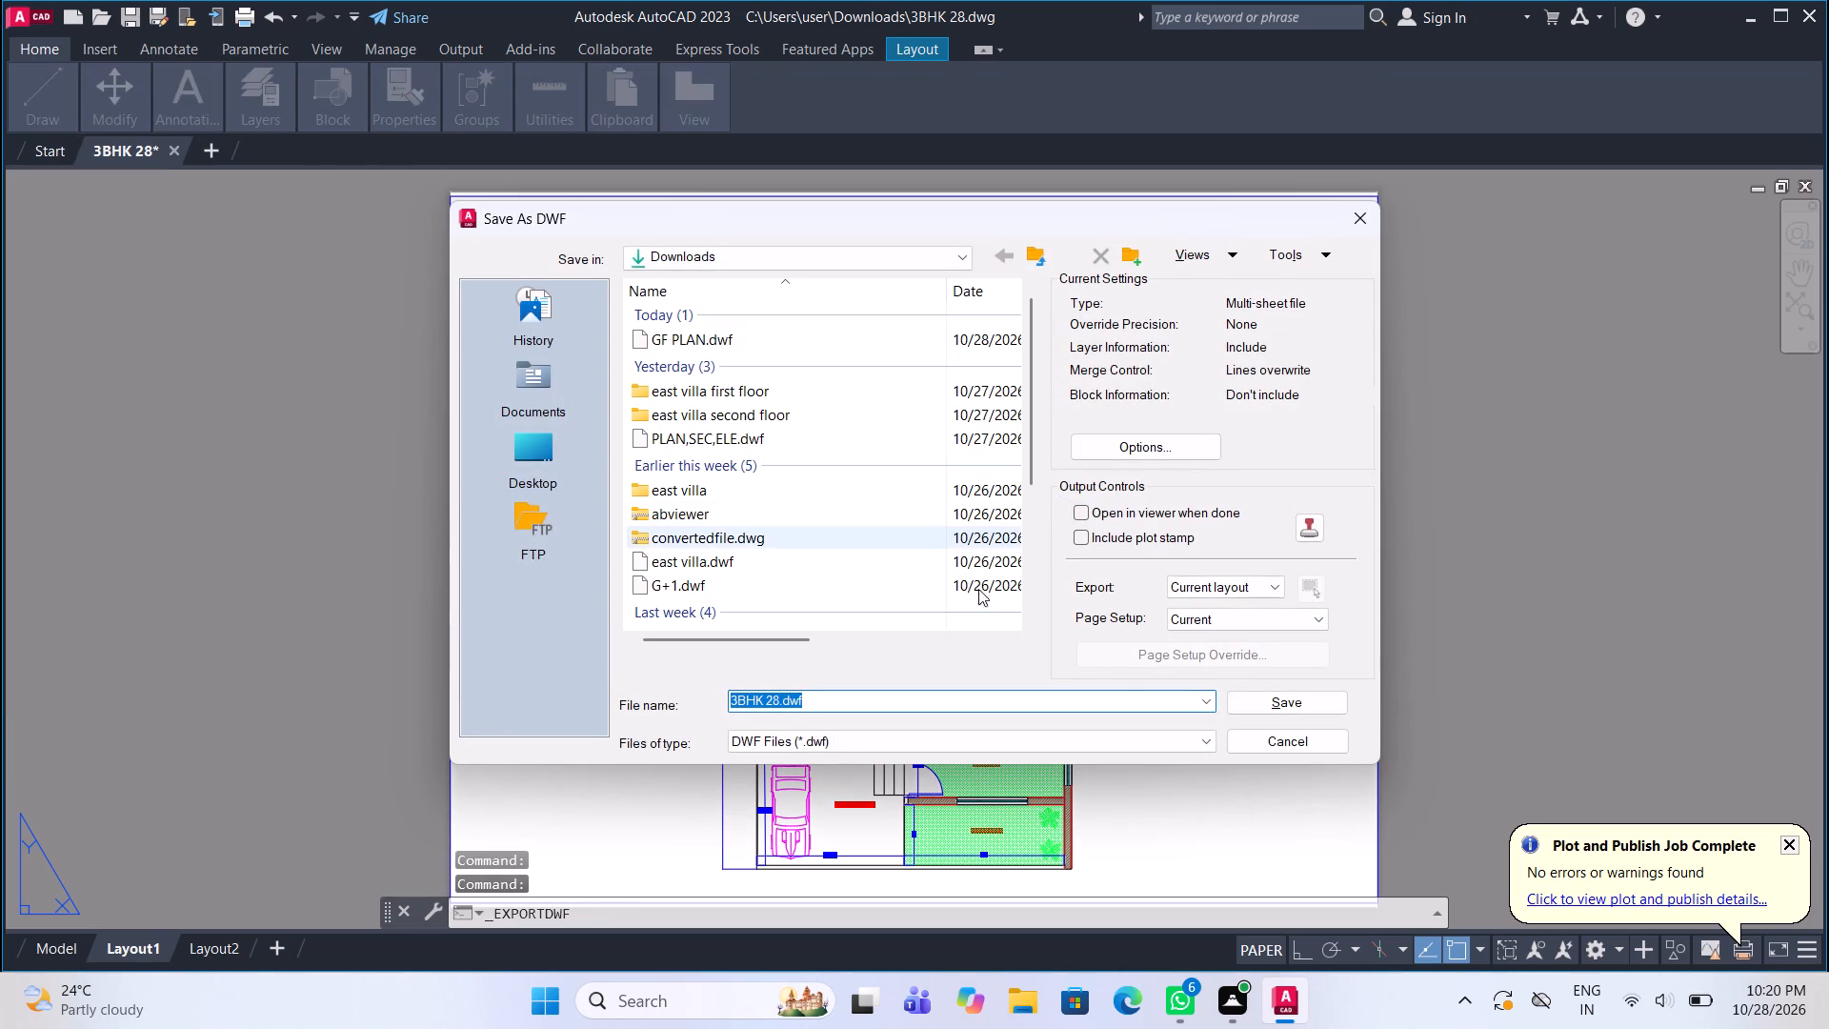
{"action": "left_click", "coordinate": [1282, 713]}
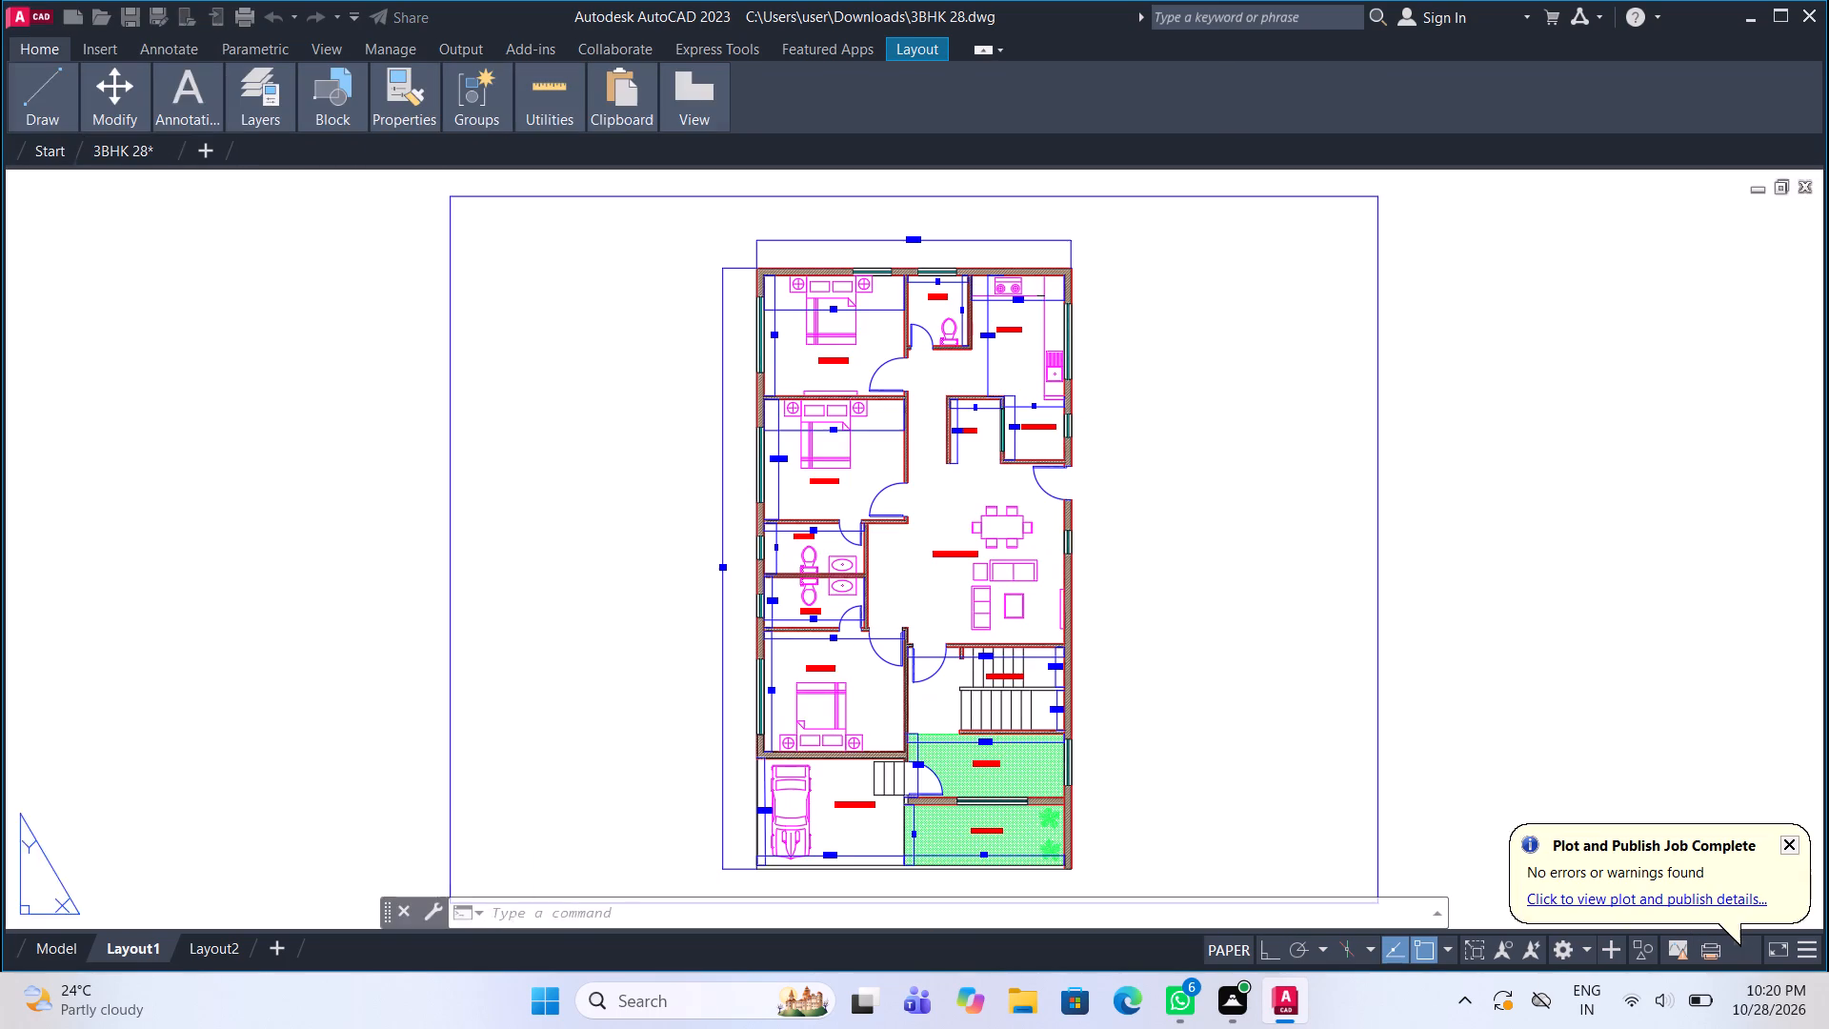